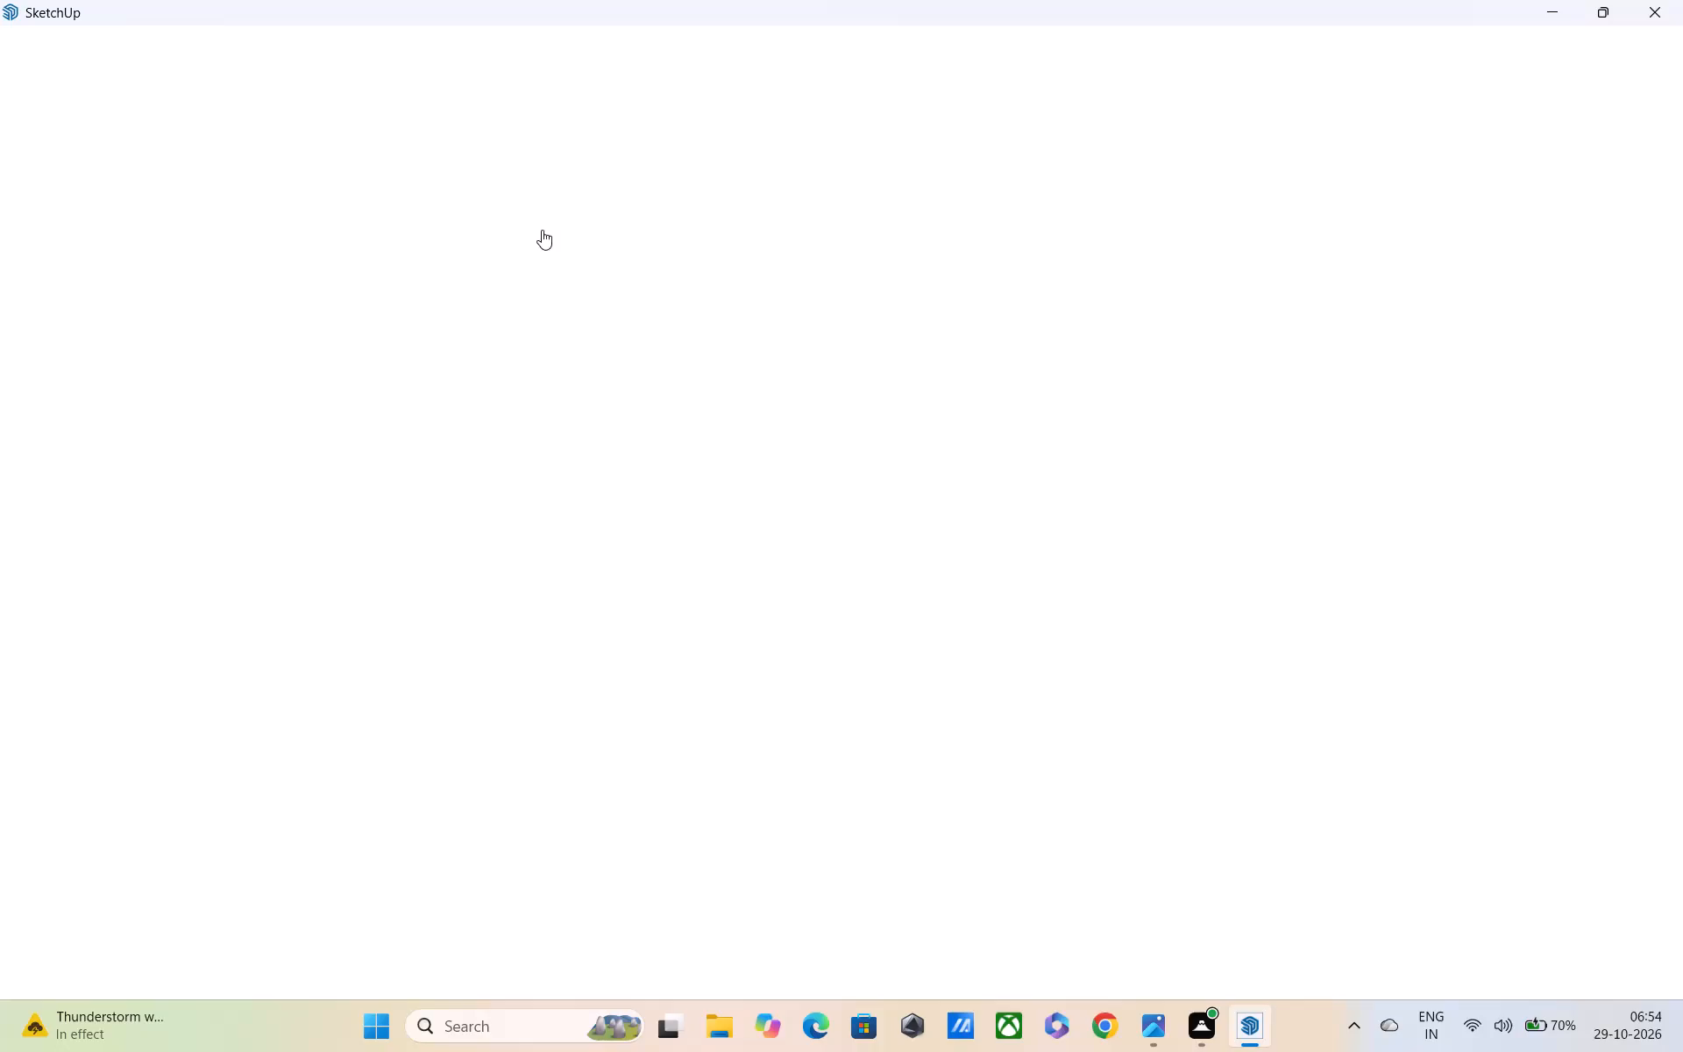
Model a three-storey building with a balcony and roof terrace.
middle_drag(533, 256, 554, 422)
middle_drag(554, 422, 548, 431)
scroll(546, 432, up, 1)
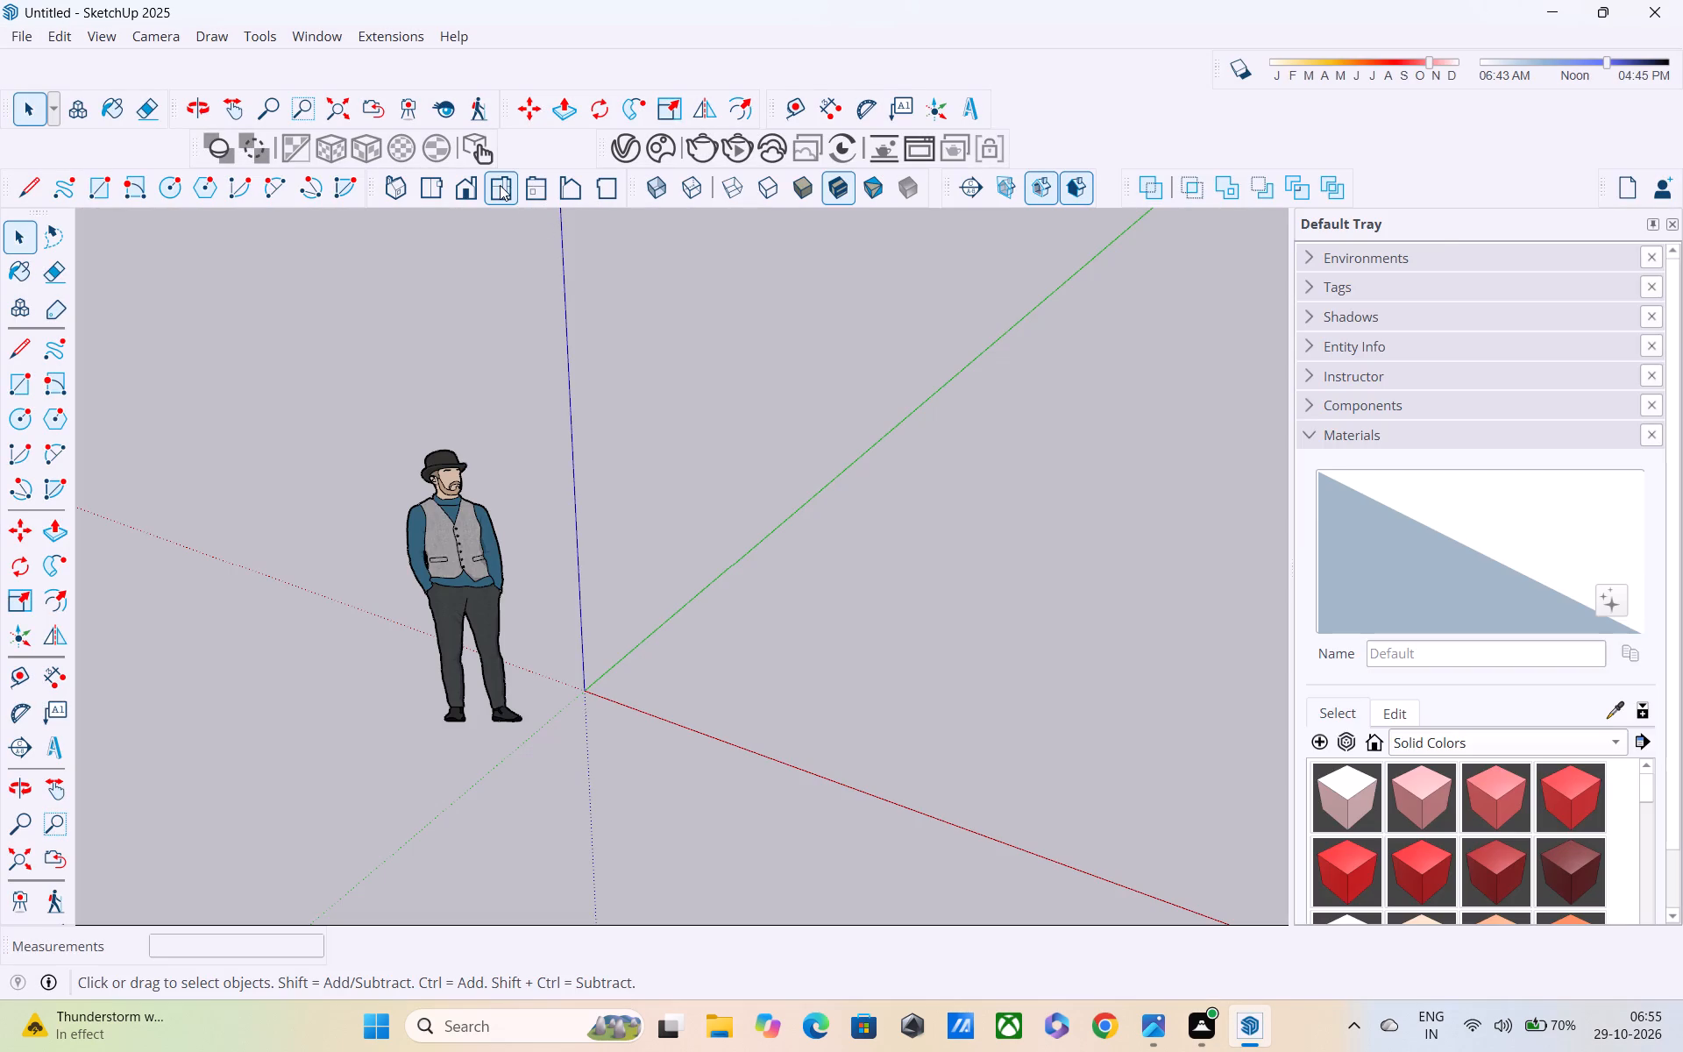
Draw a 22' by 30' rectangle flat on the ground plane in the empty area between the red and green axes.
shift+middle_drag(499, 185, 713, 361)
middle_drag(746, 525, 809, 726)
scroll(694, 401, up, 1)
scroll(694, 401, down, 7)
shift+middle_drag(692, 405, 279, 814)
scroll(305, 650, down, 5)
middle_drag(556, 537, 279, 684)
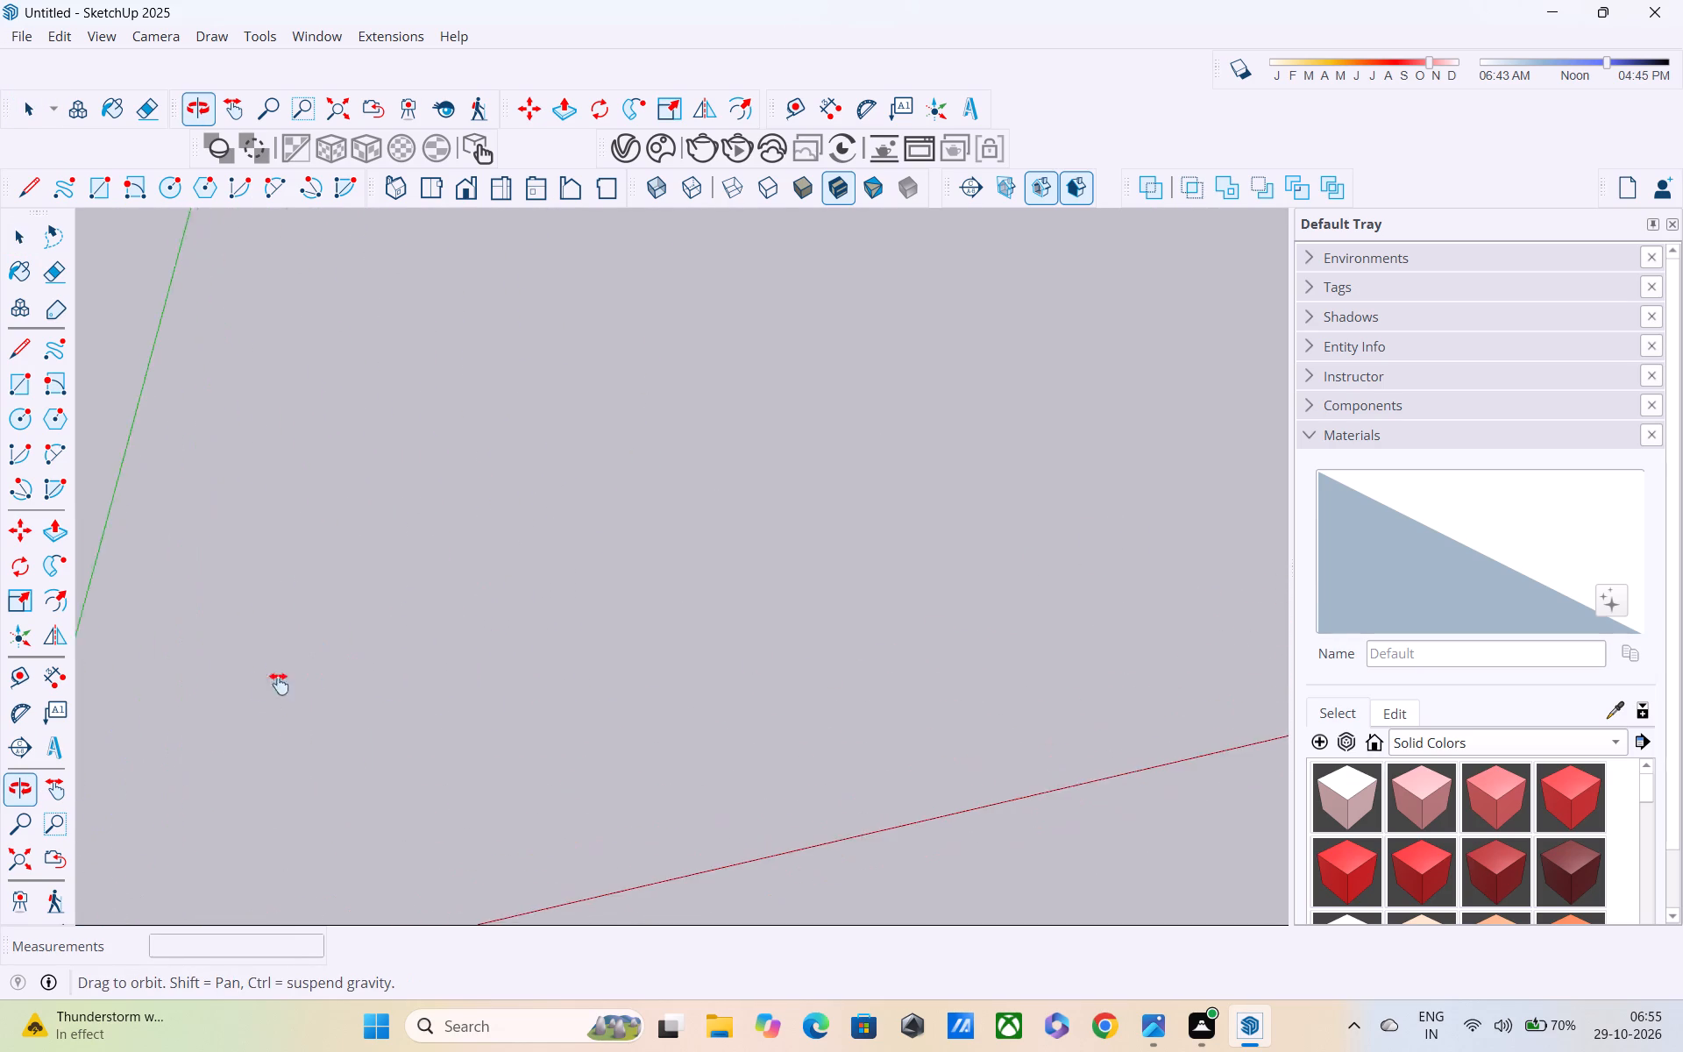
middle_drag(279, 684, 267, 1032)
shift+scroll(263, 1034, down, 1)
shift+scroll(273, 1020, up, 1)
scroll(295, 899, down, 2)
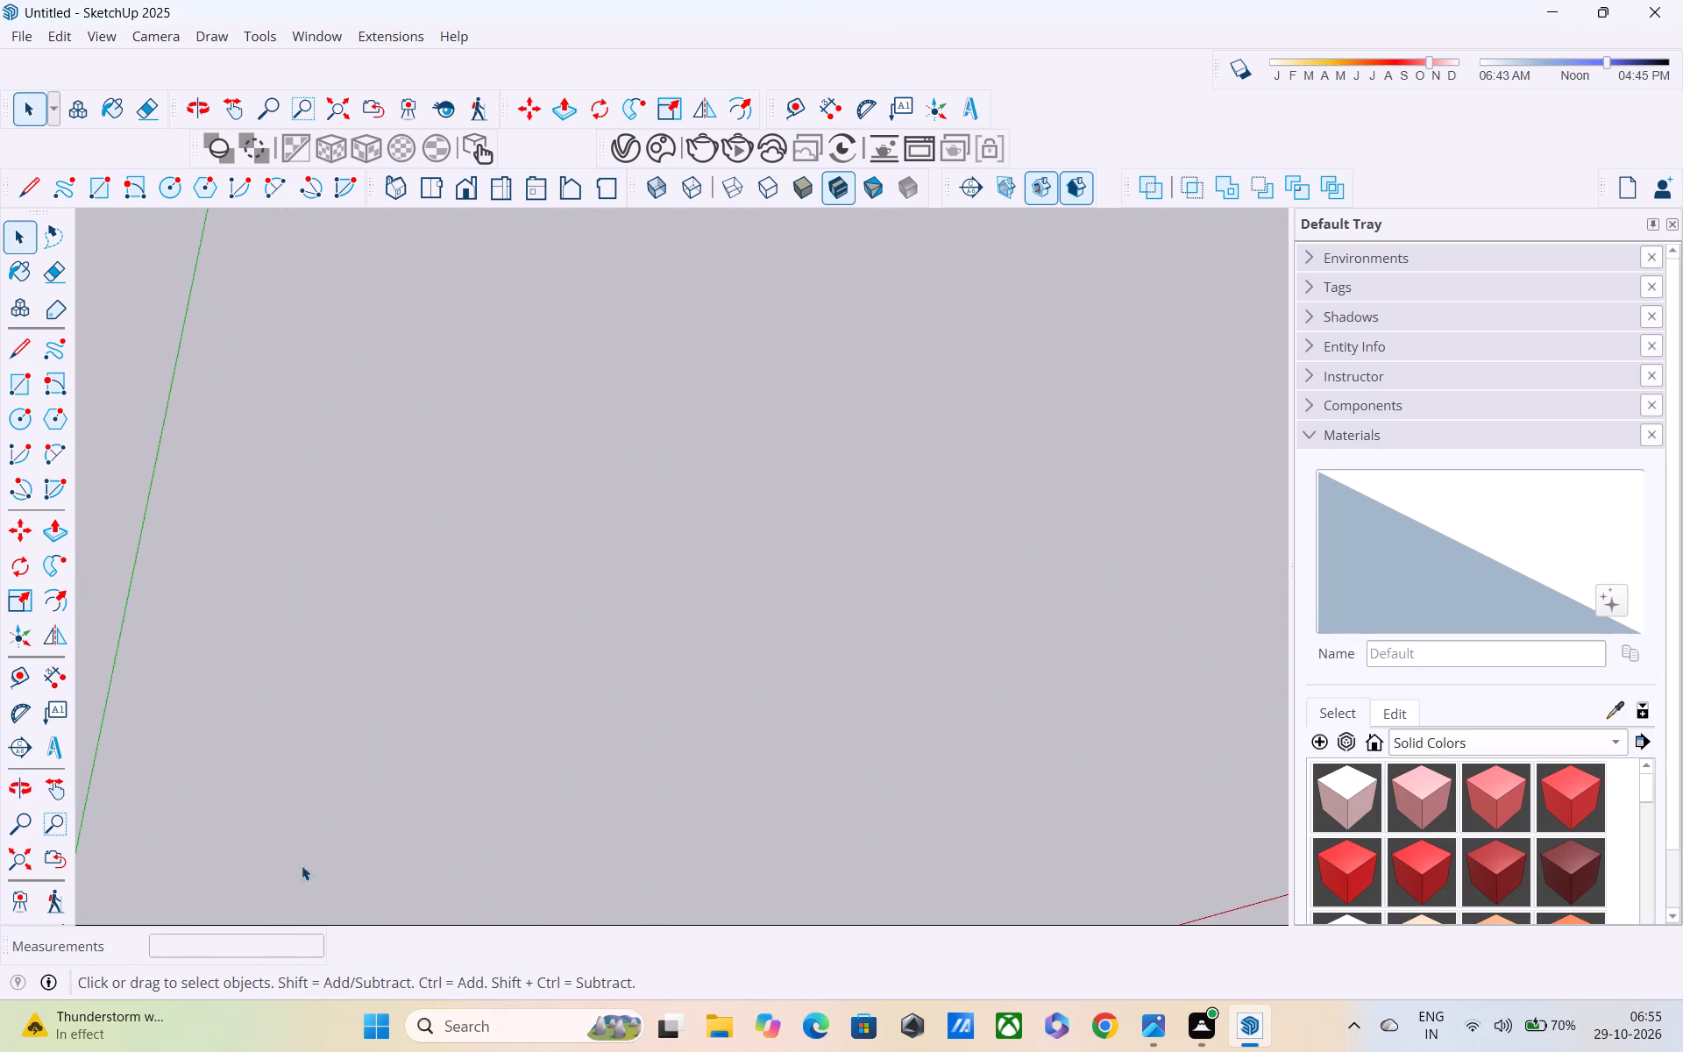
middle_drag(323, 835, 347, 909)
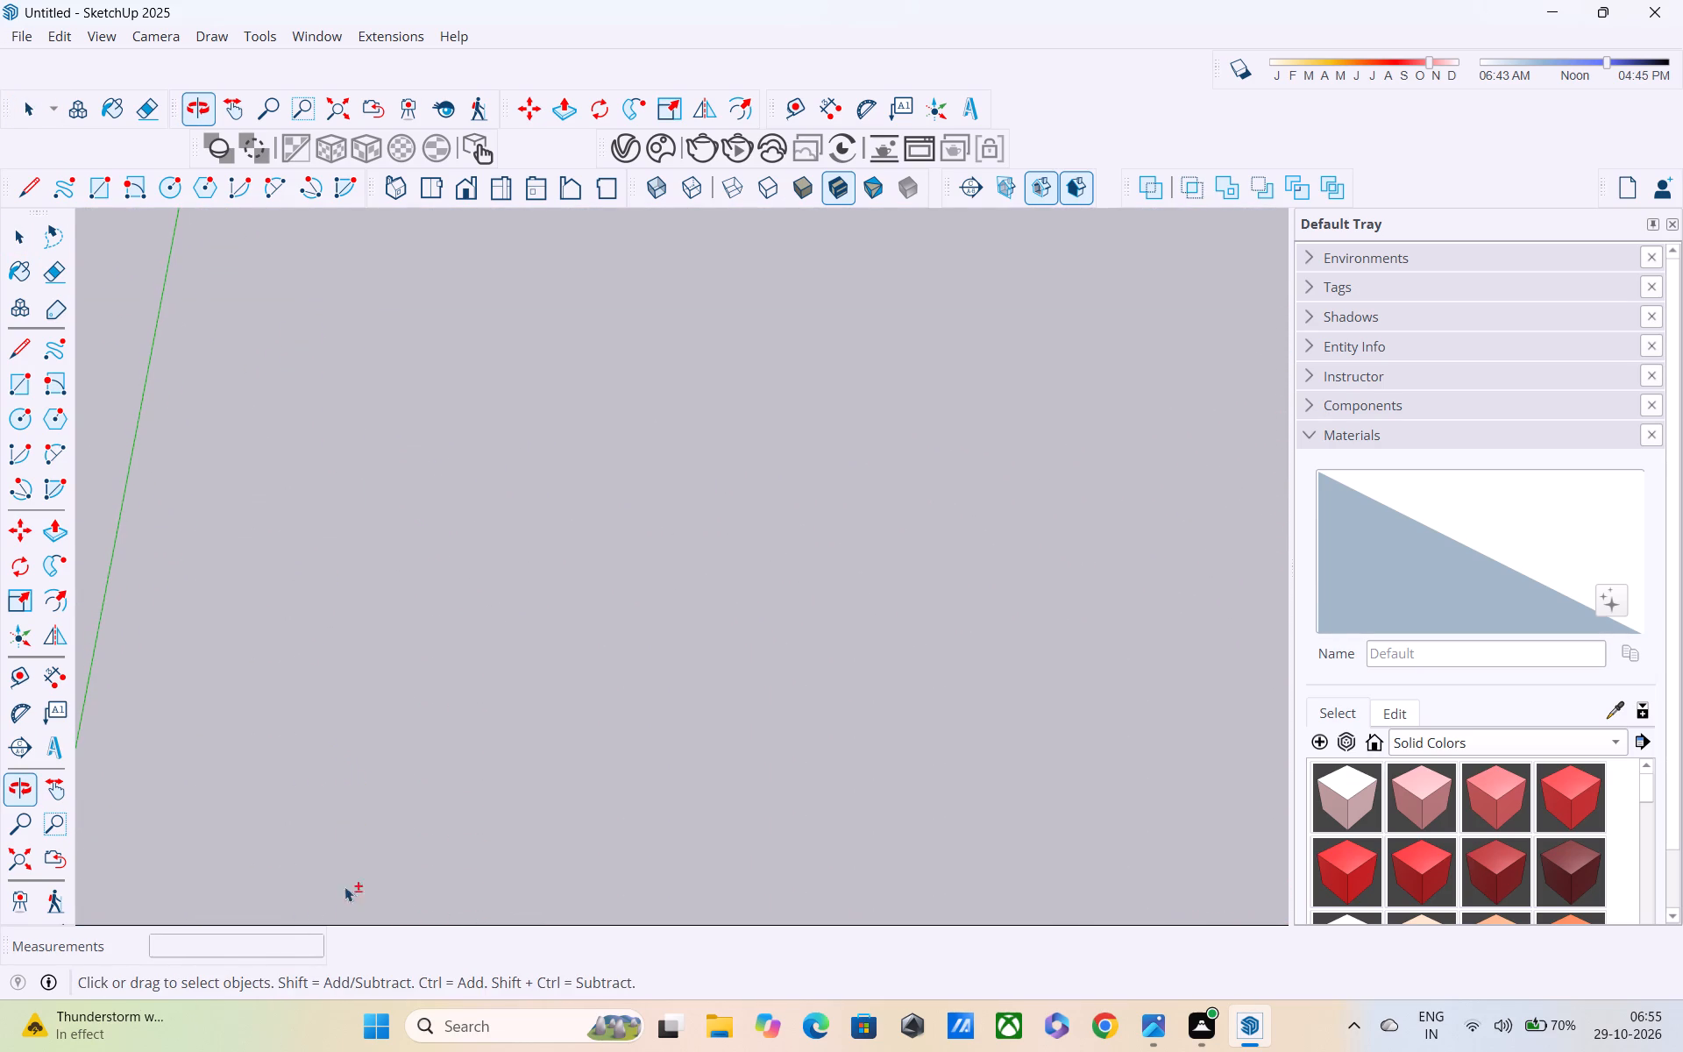
scroll(359, 685, down, 4)
middle_drag(373, 657, 297, 568)
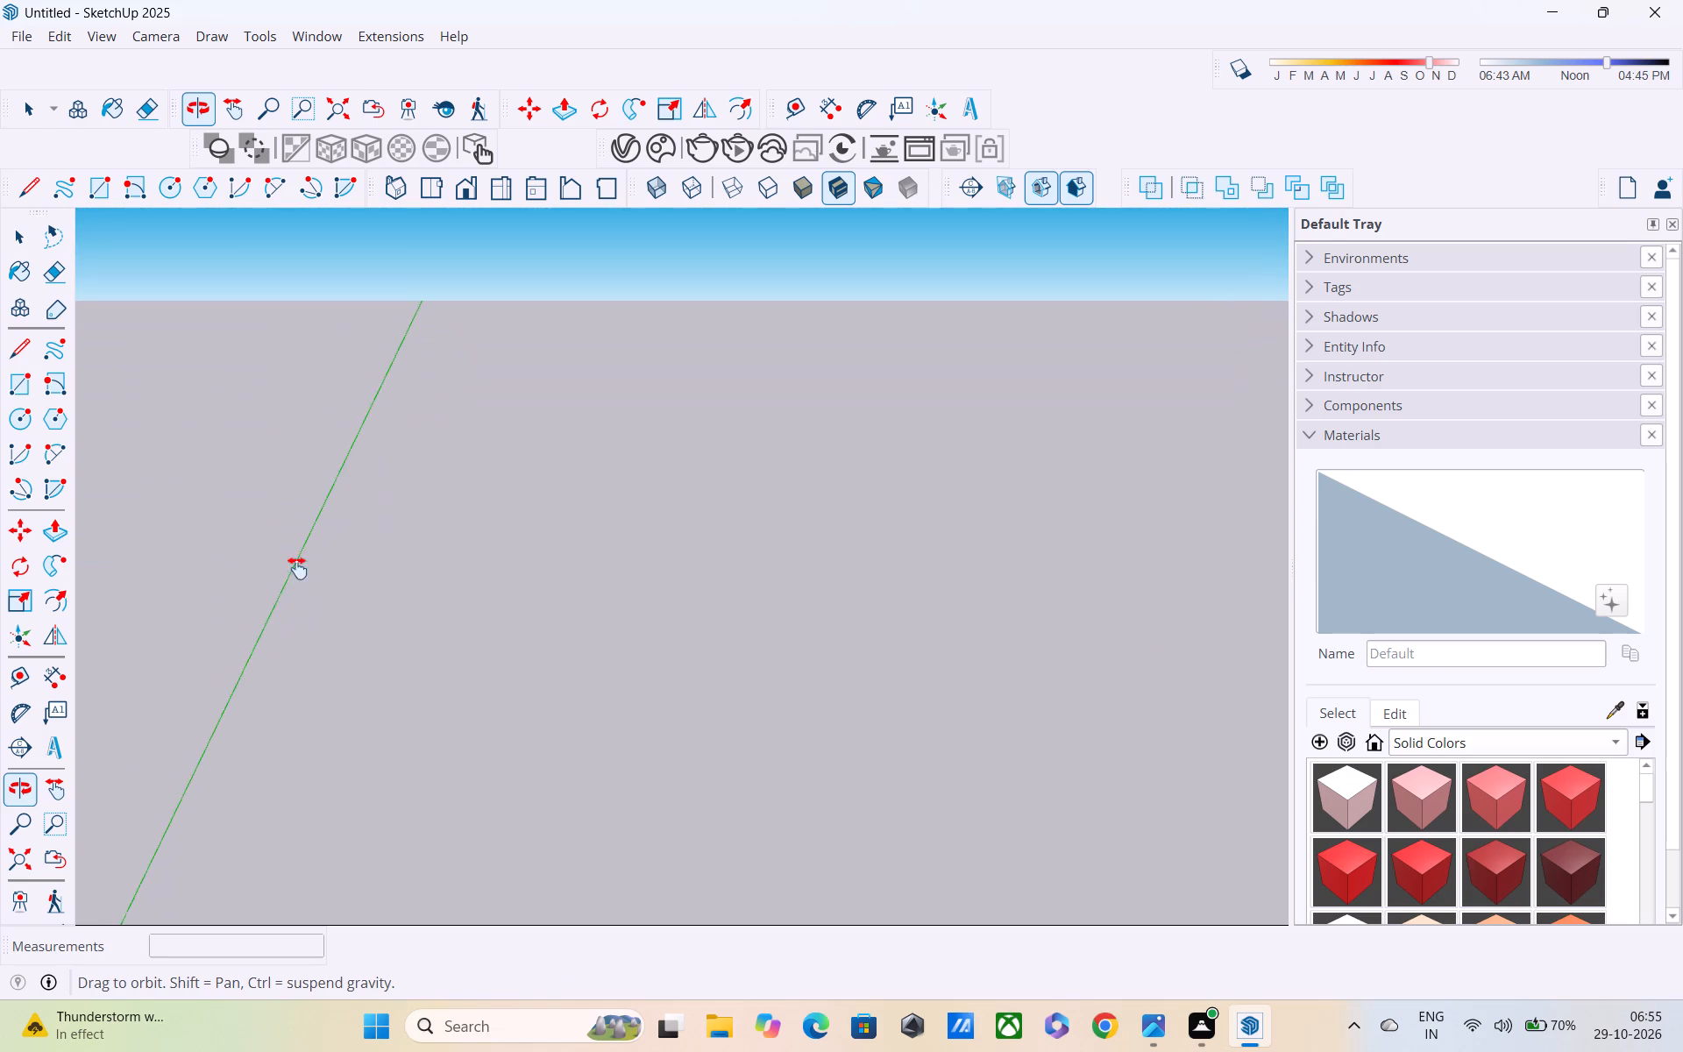
middle_drag(297, 568, 314, 356)
middle_drag(628, 633, 628, 802)
scroll(634, 672, up, 4)
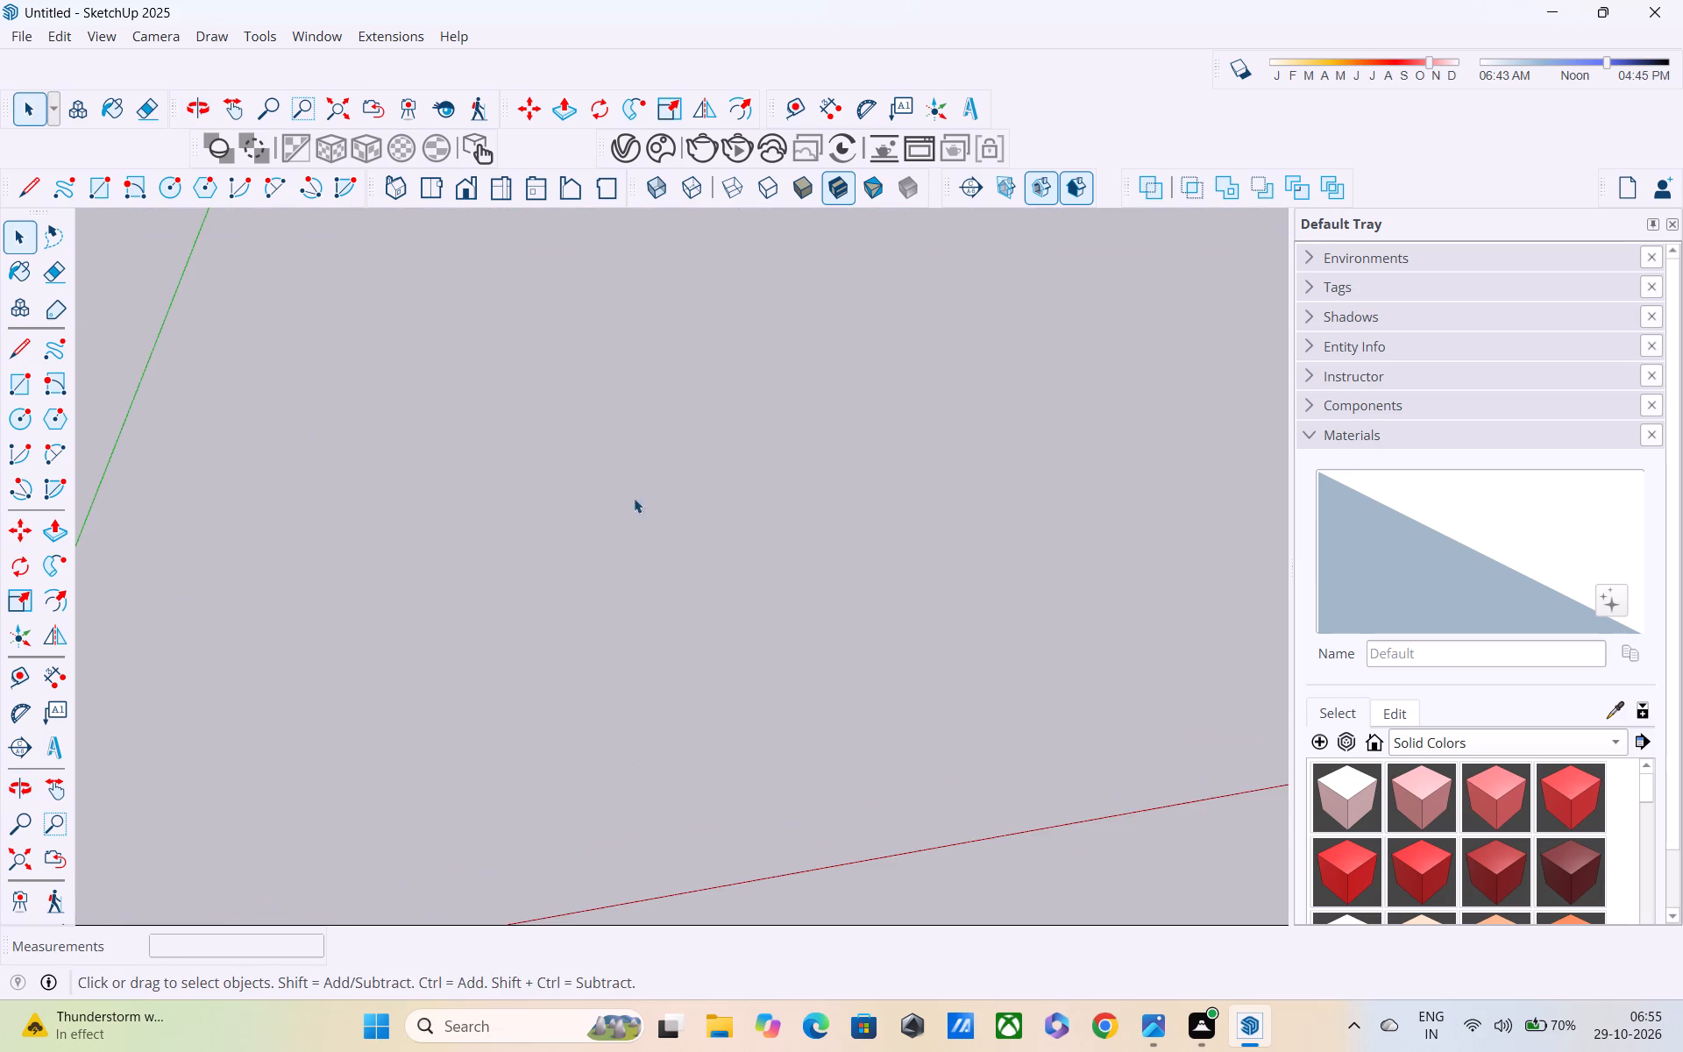
middle_drag(631, 480, 622, 948)
shift+scroll(621, 938, up, 1)
key(r)
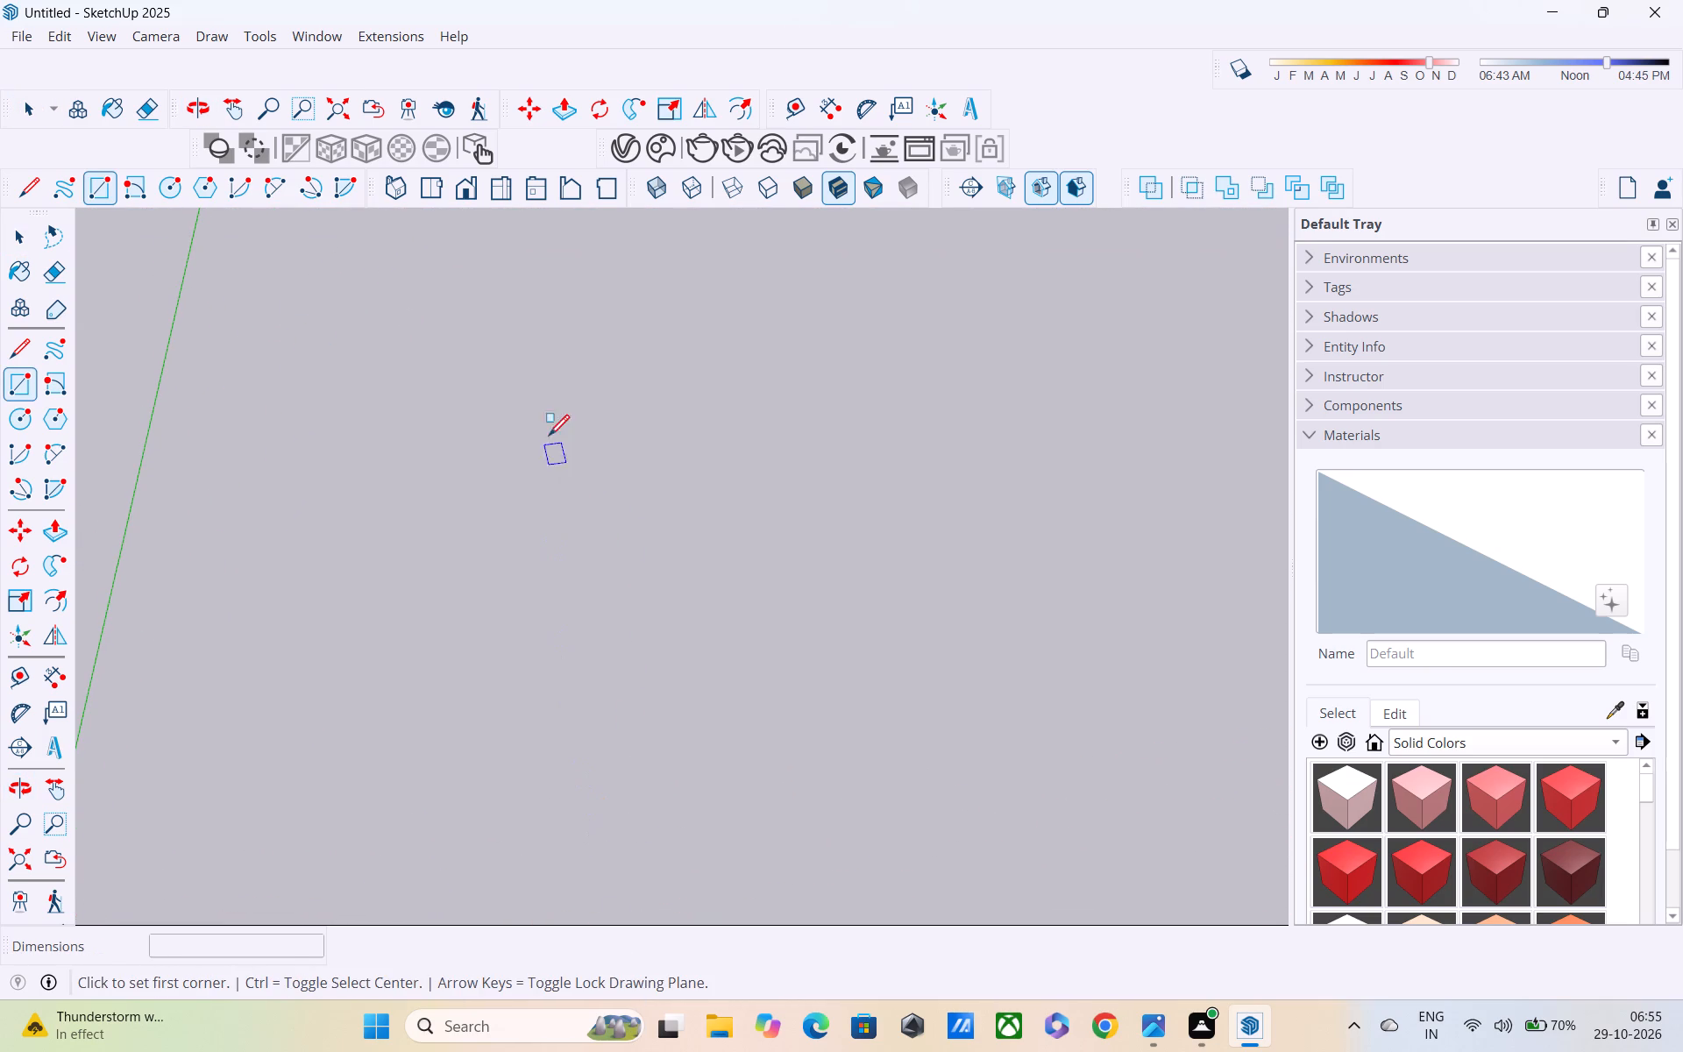
click(546, 403)
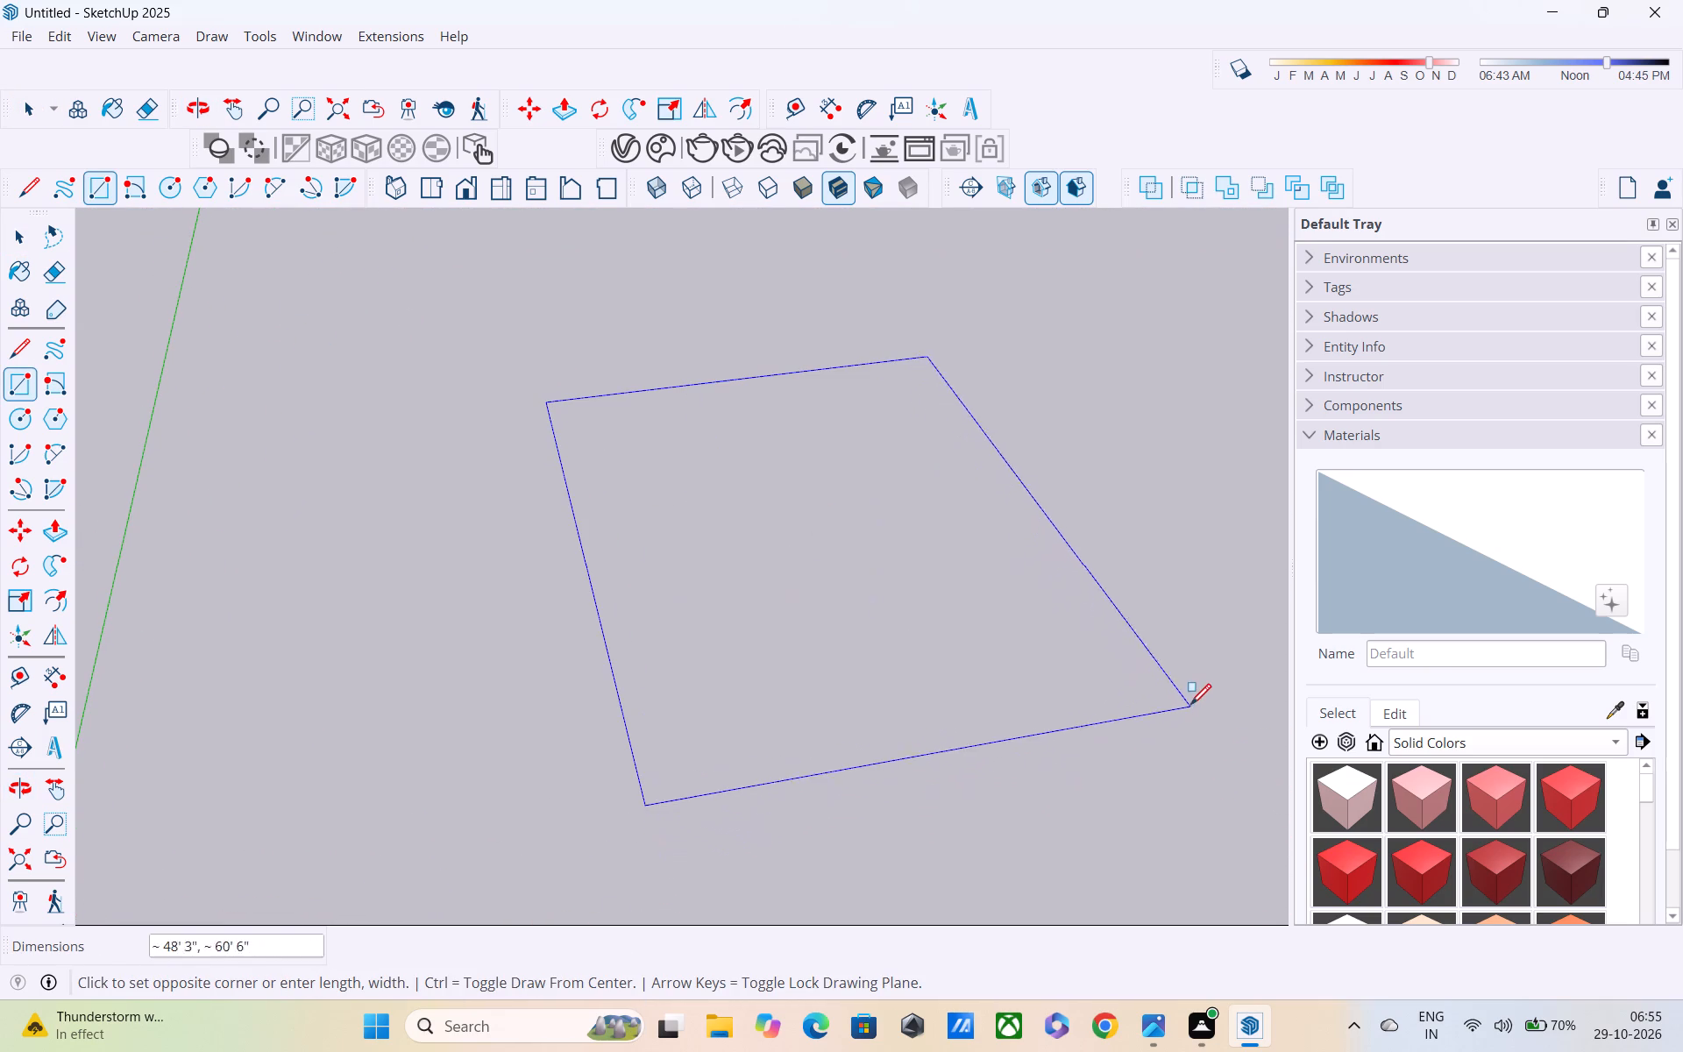
shift+middle_drag(1169, 702, 685, 723)
shift+scroll(712, 717, down, 1)
scroll(685, 723, up, 1)
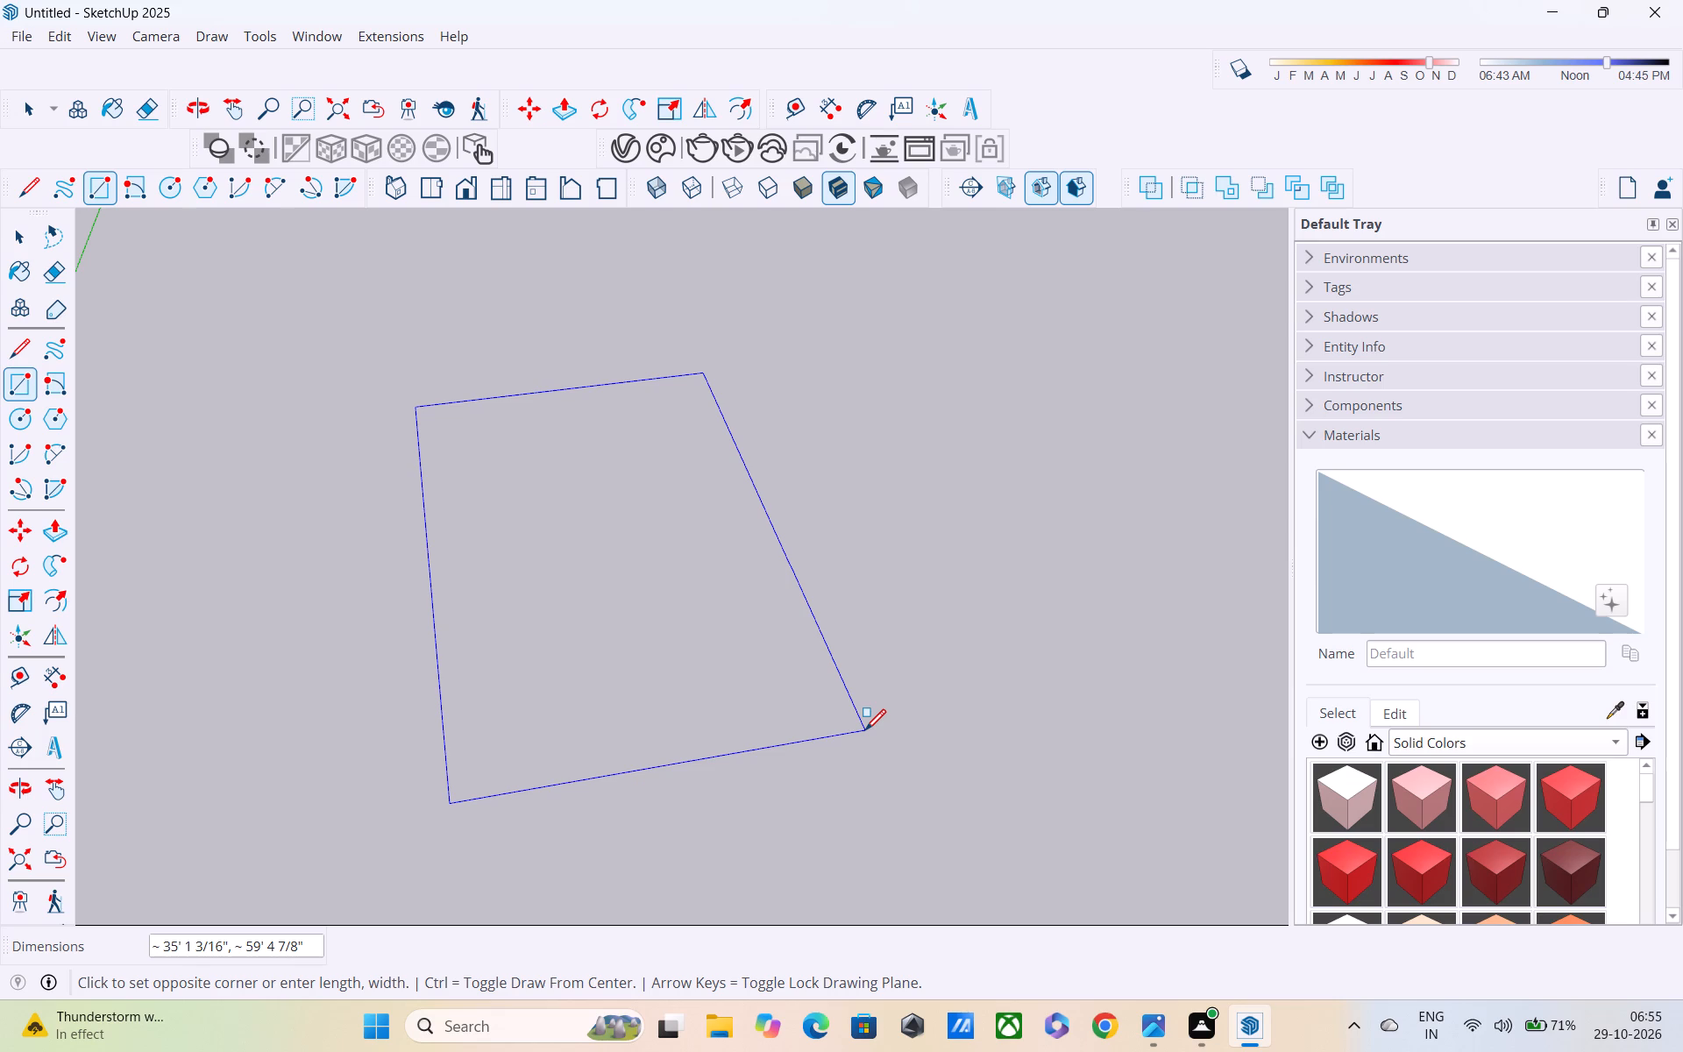
text(22')
key(comma)
text(30')
key(Return)
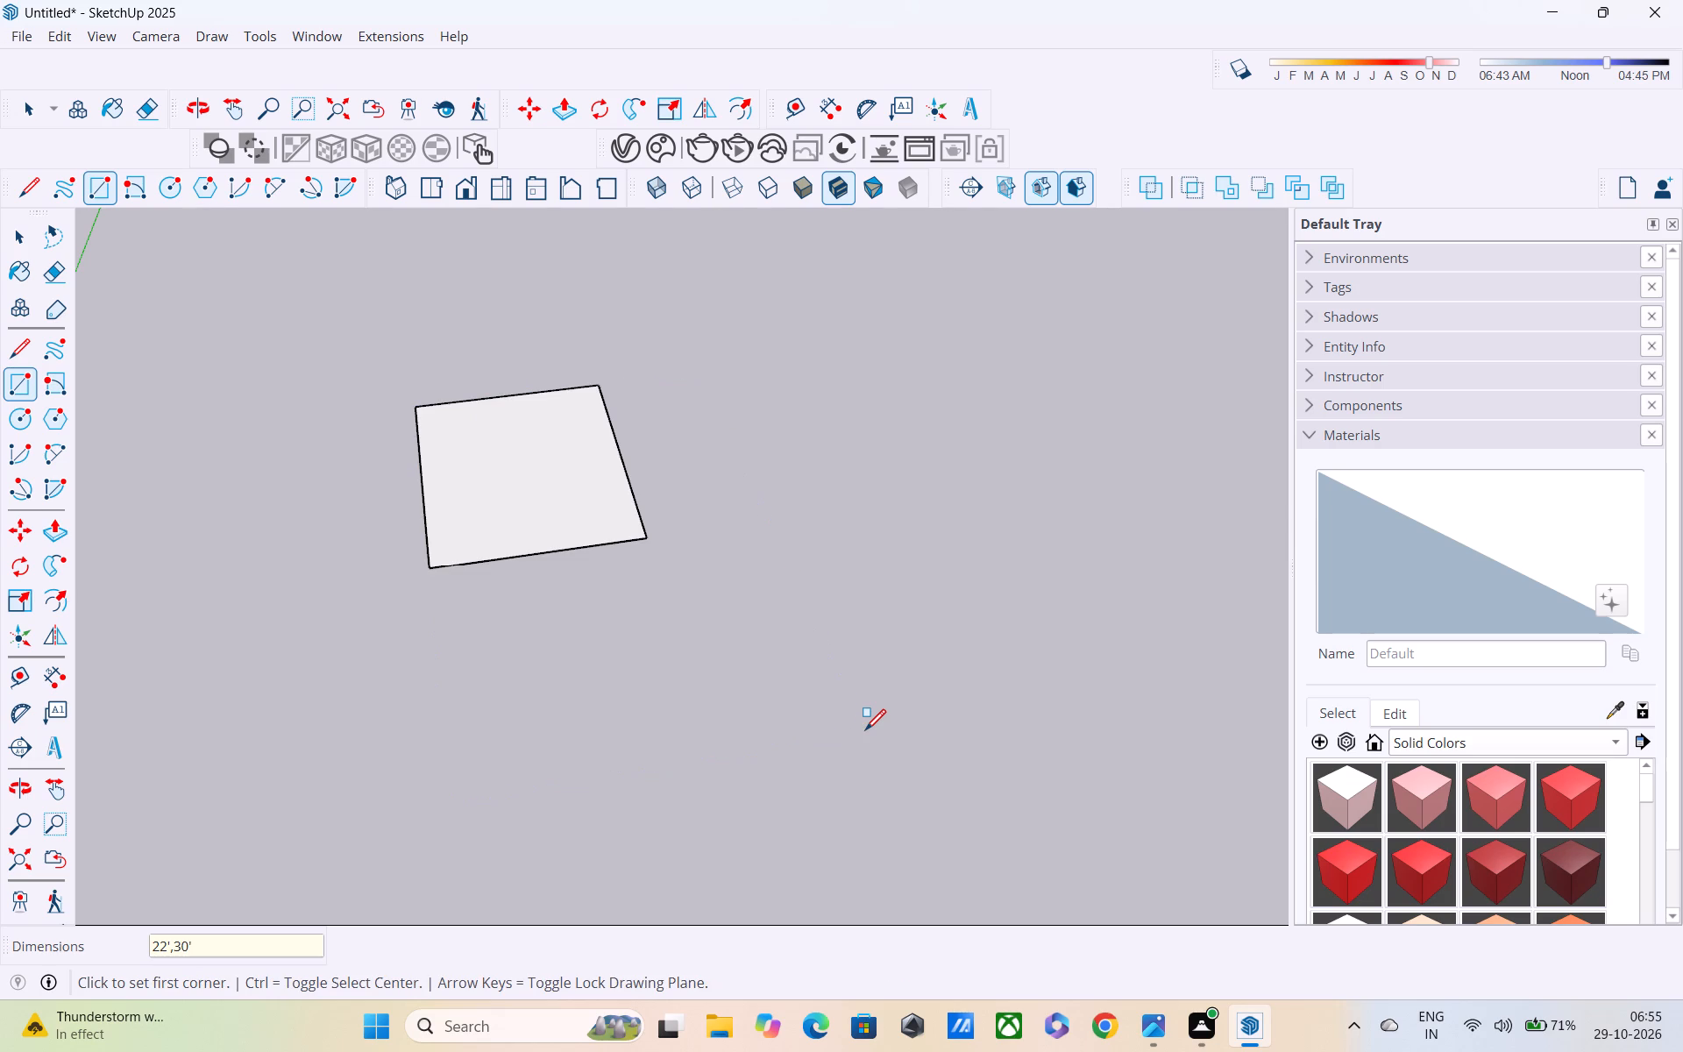
Place a guide line 9" inside the rectangle, parallel to the 30' edge nearer the green axis.
middle_drag(428, 436, 432, 469)
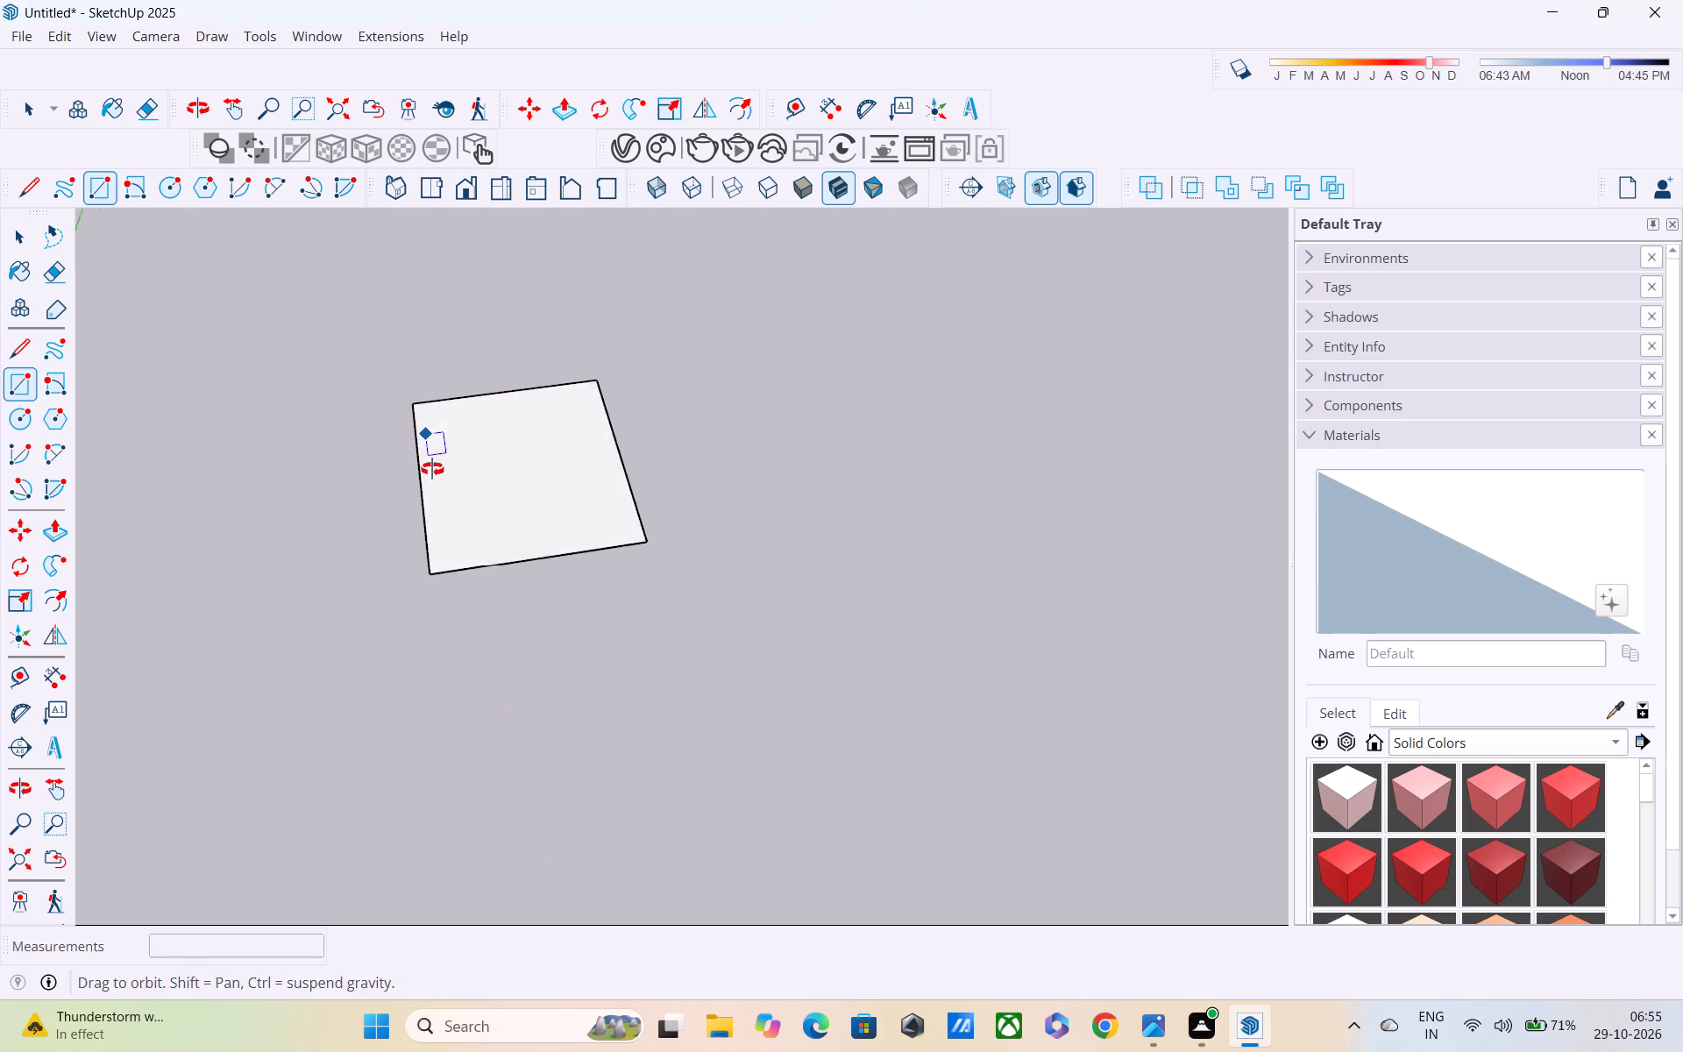
middle_drag(432, 469, 435, 492)
shift+middle_drag(454, 249, 484, 433)
key(space)
key(t)
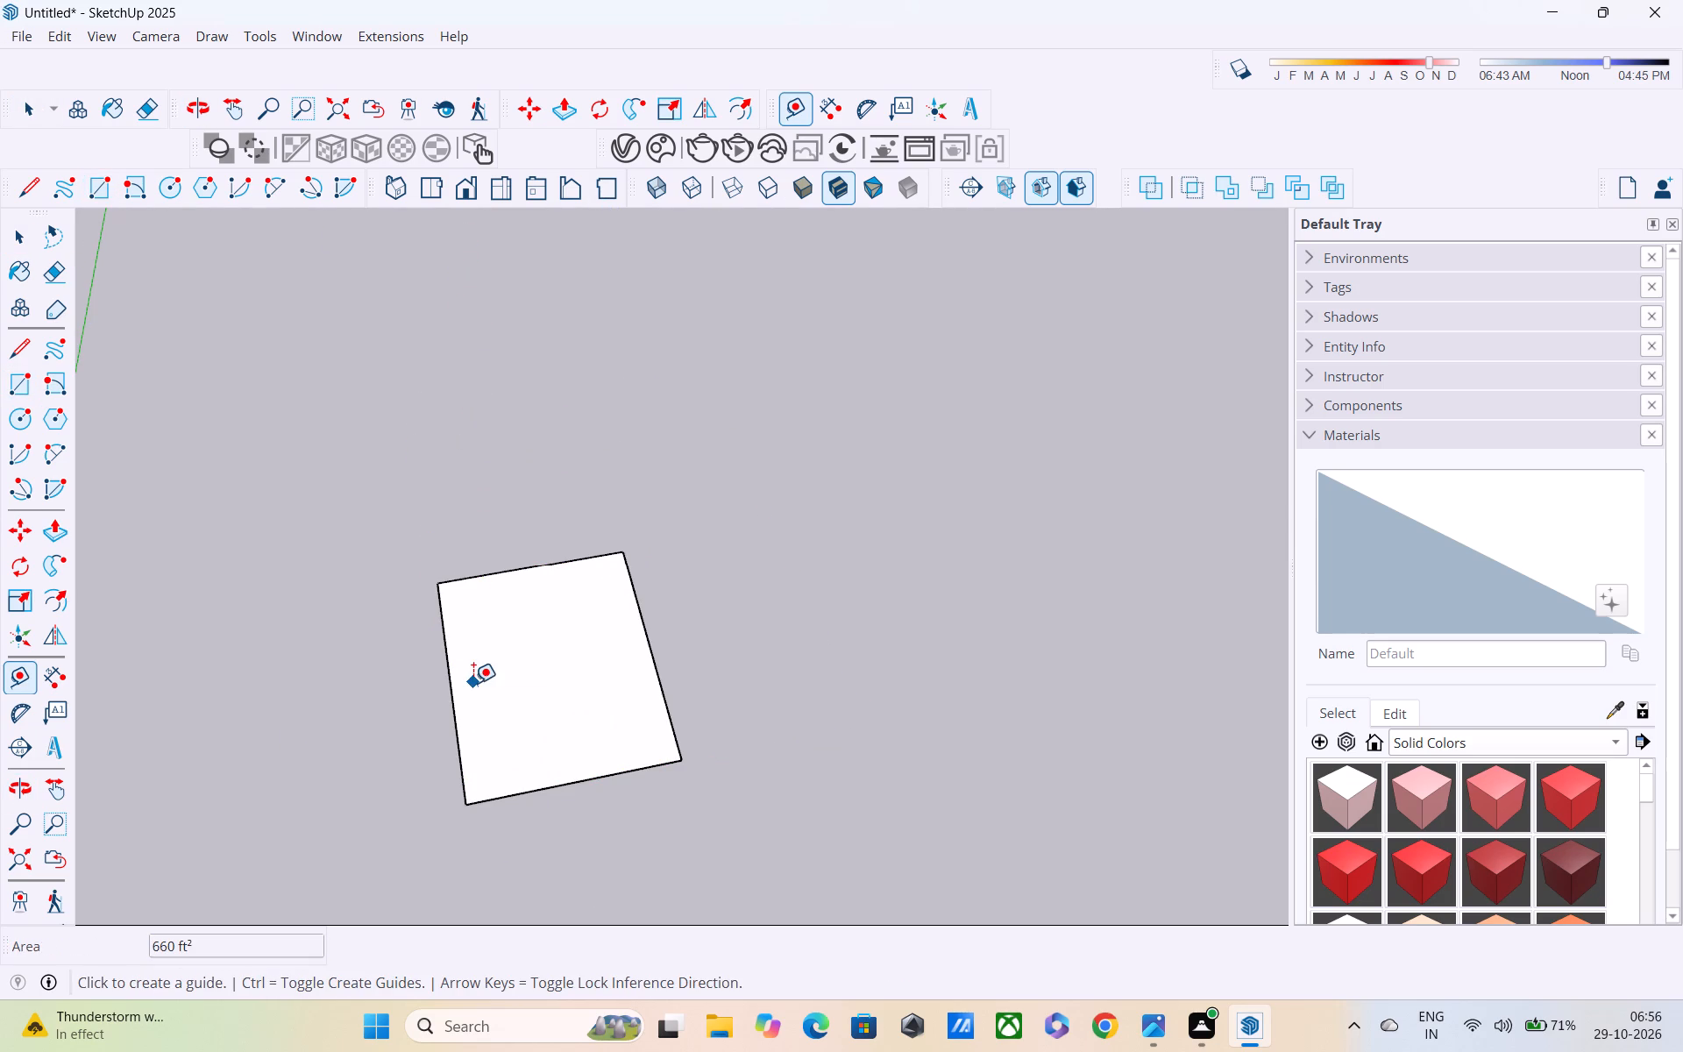
click(450, 694)
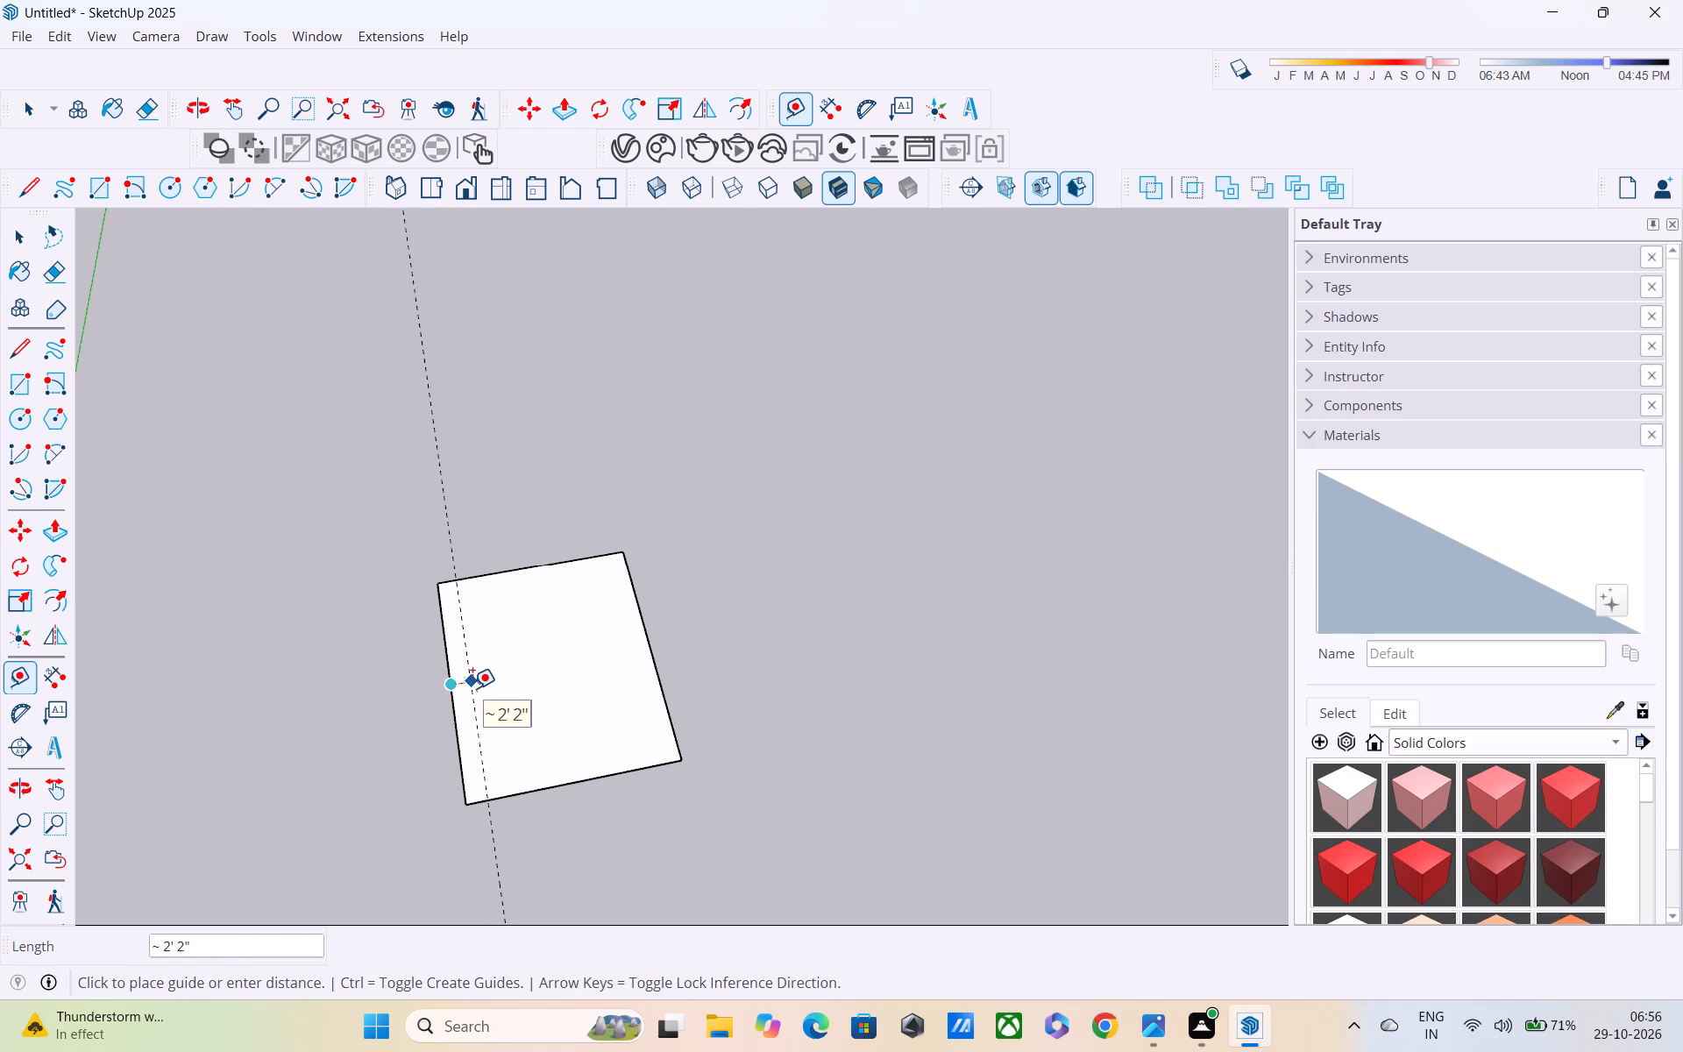
text(9")
key(Return)
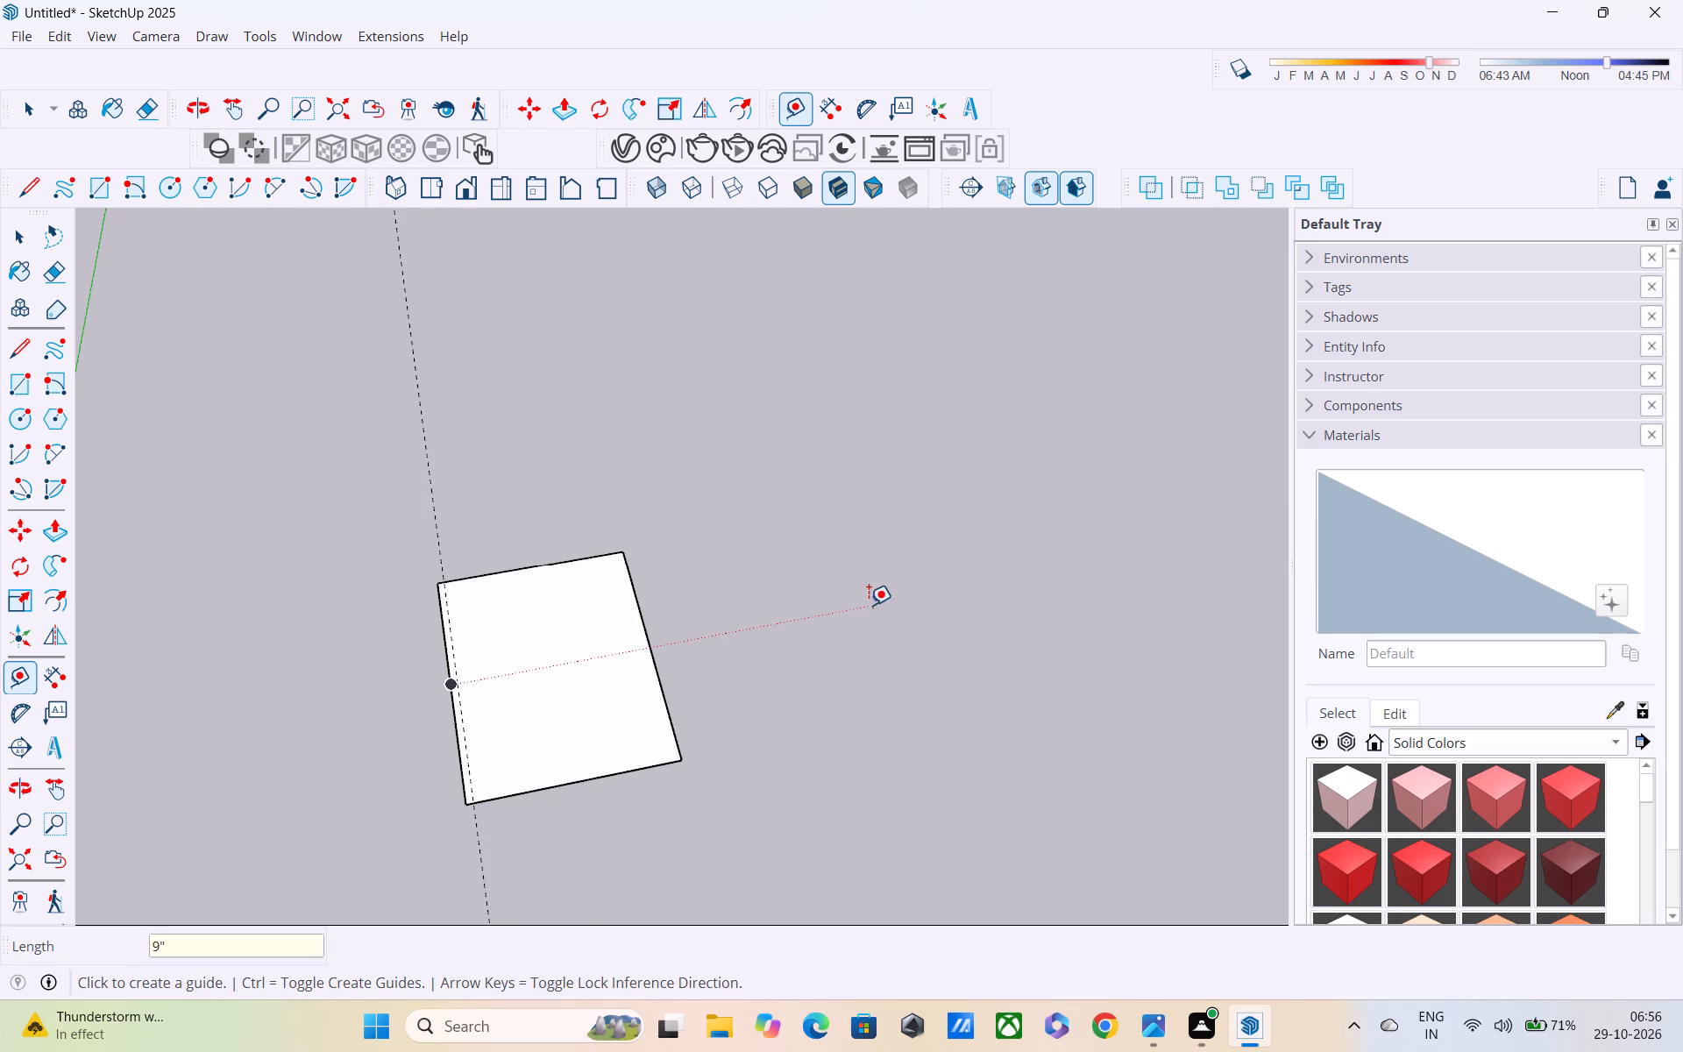
key(Escape)
Place a guide line 9" inside the rectangle, parallel to the 30' edge farther from the green axis.
key(grave)
key(space)
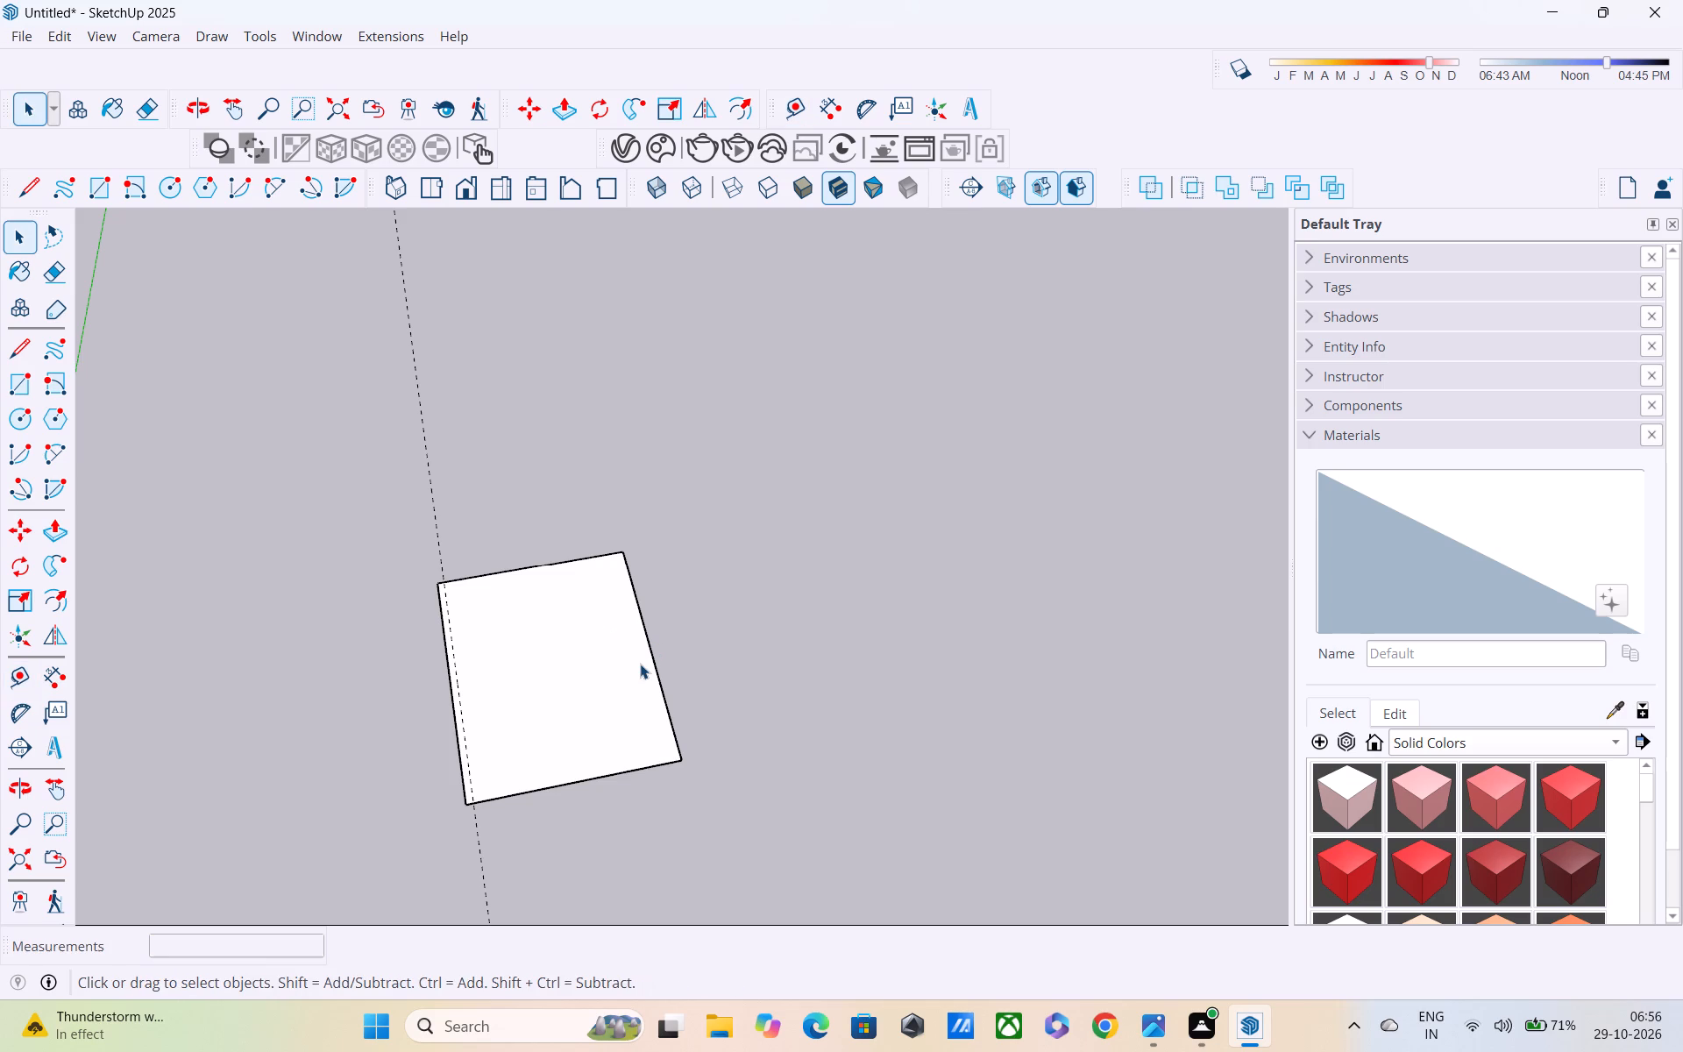
key(t)
key(space)
key(t)
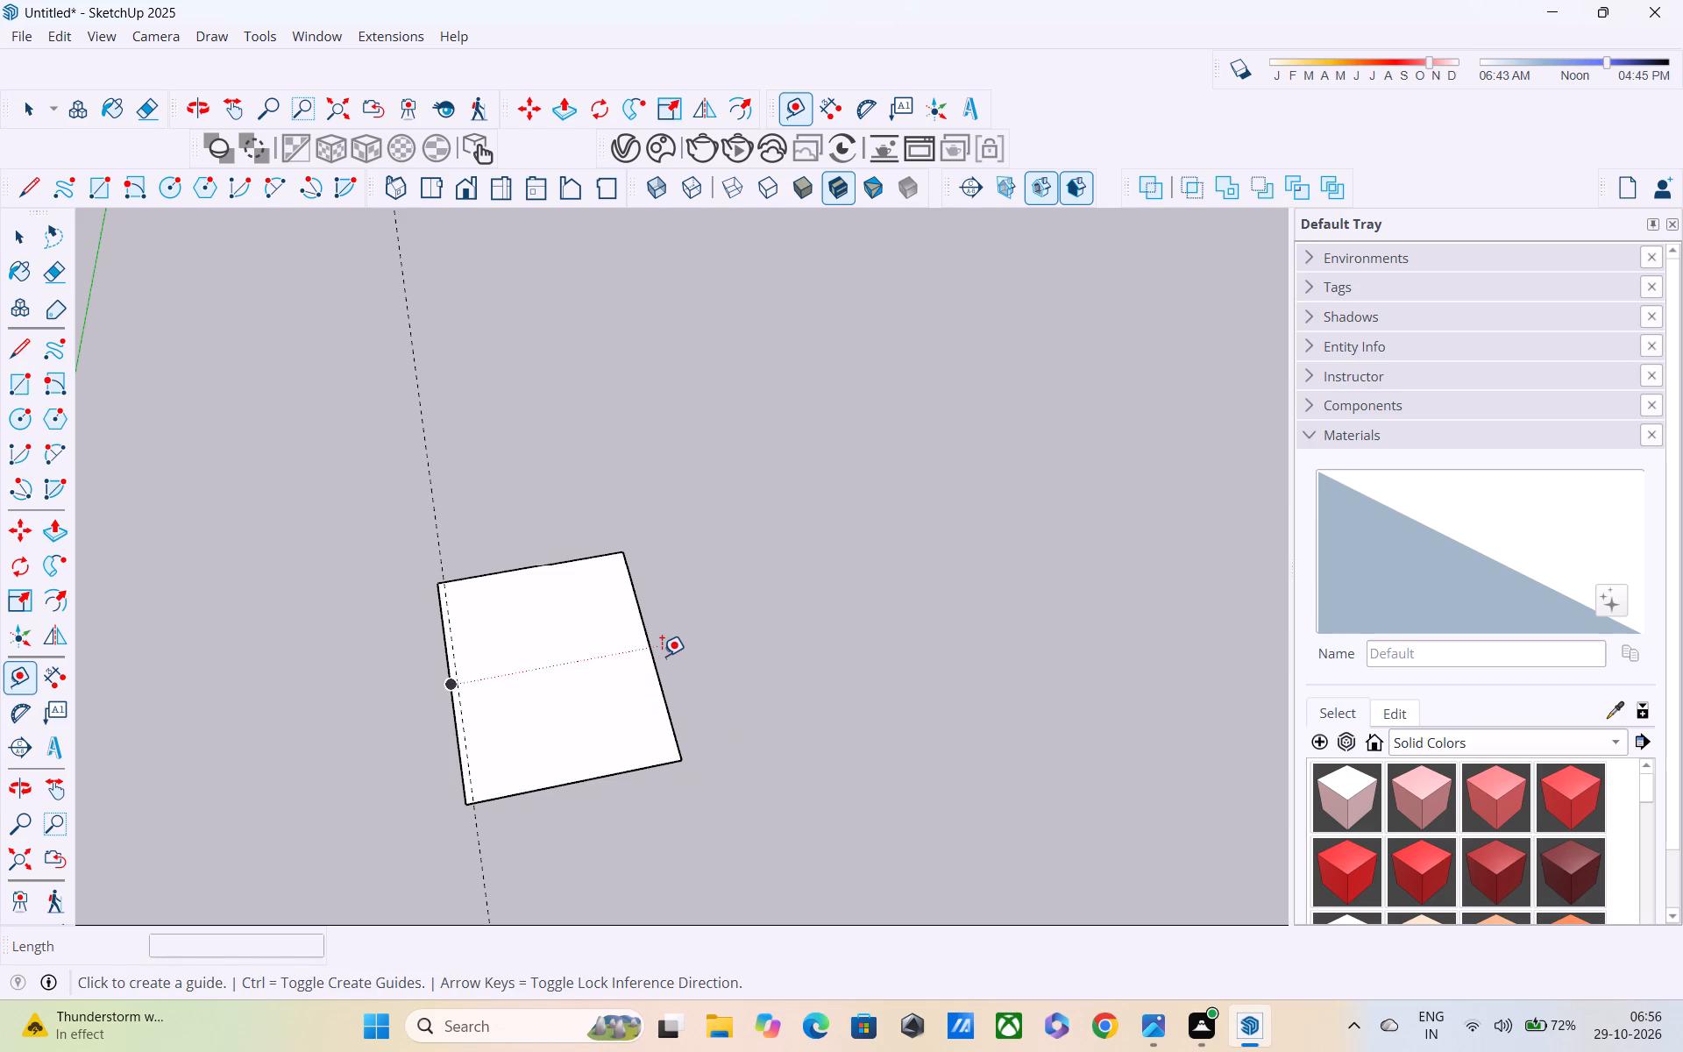
click(658, 665)
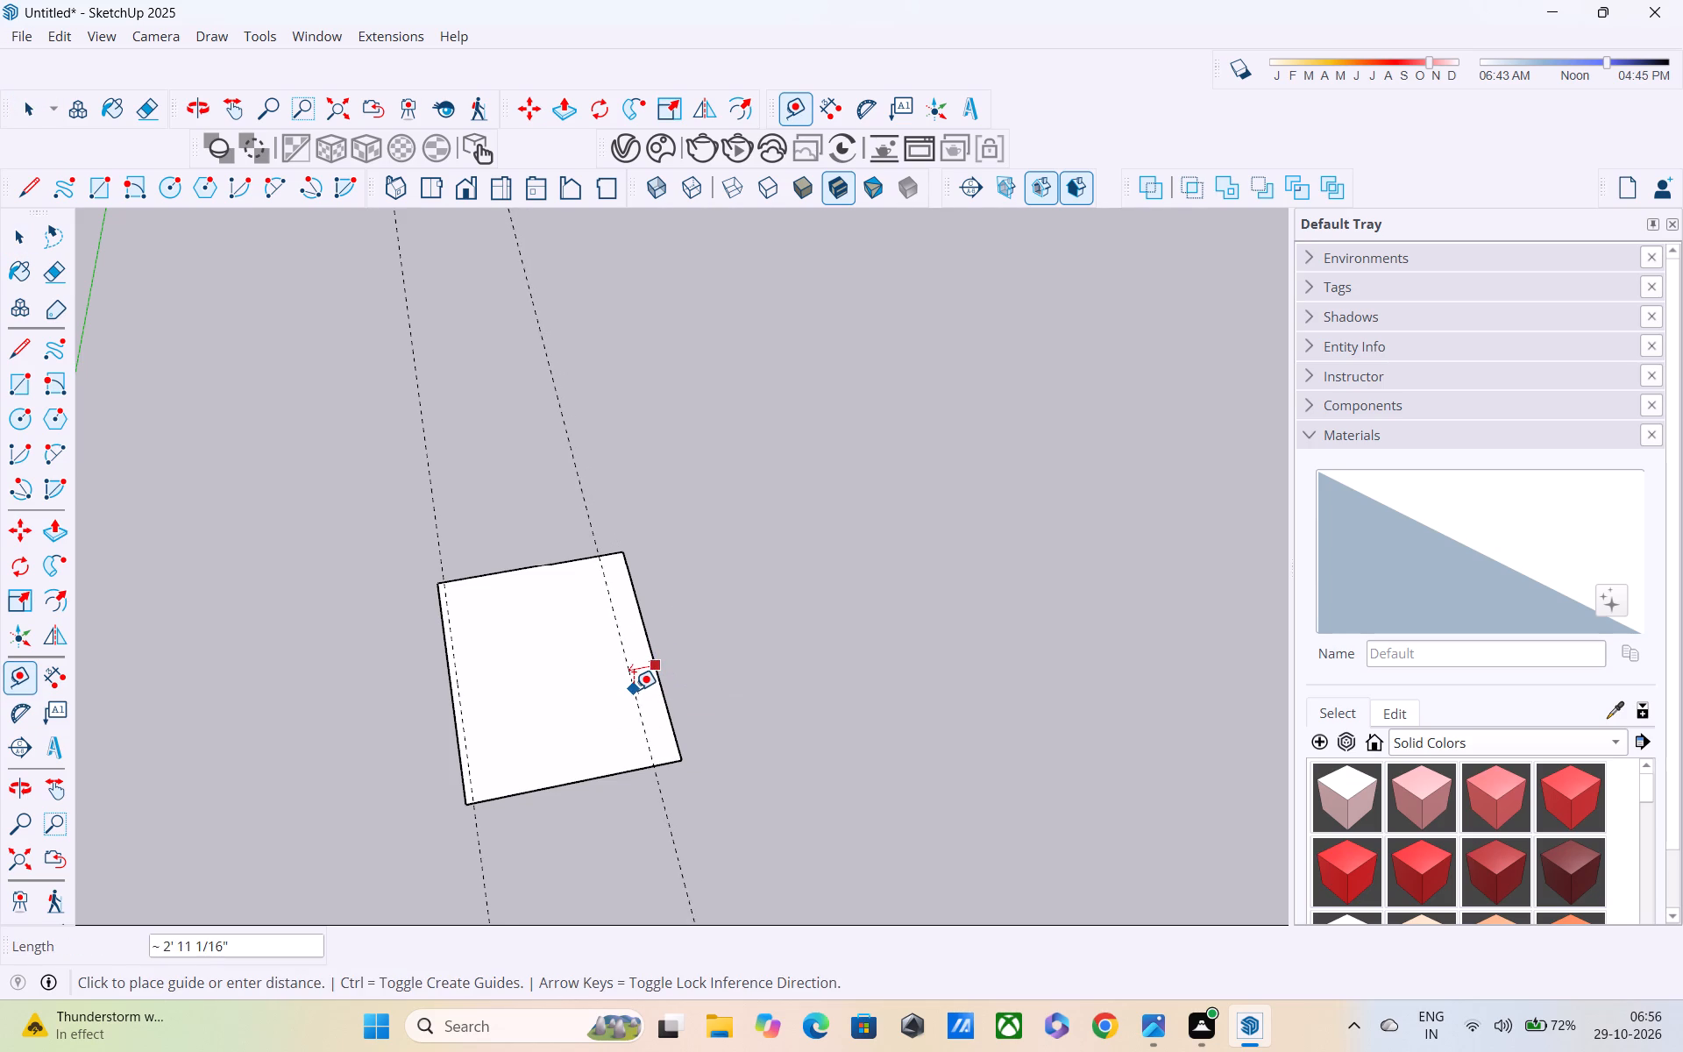
text(9")
key(Return)
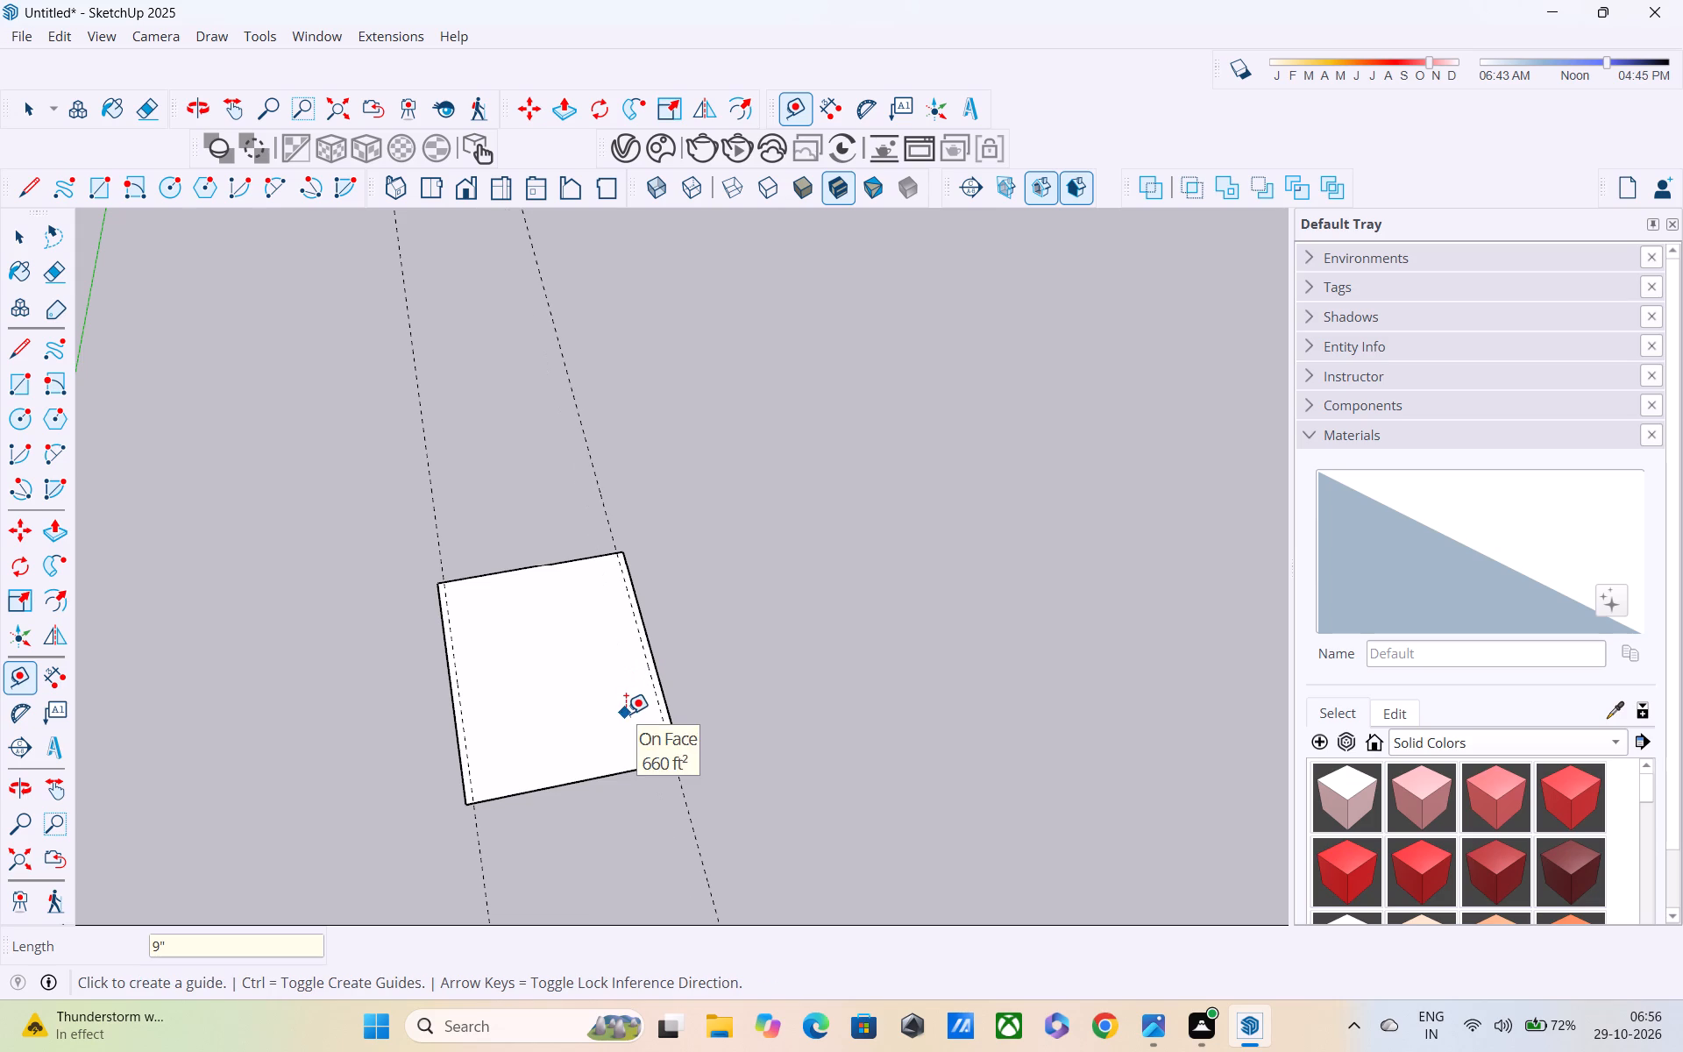
Place a guide line 6' inside the rectangle, parallel to its front 22' edge.
middle_drag(626, 714, 870, 681)
middle_drag(865, 693, 776, 574)
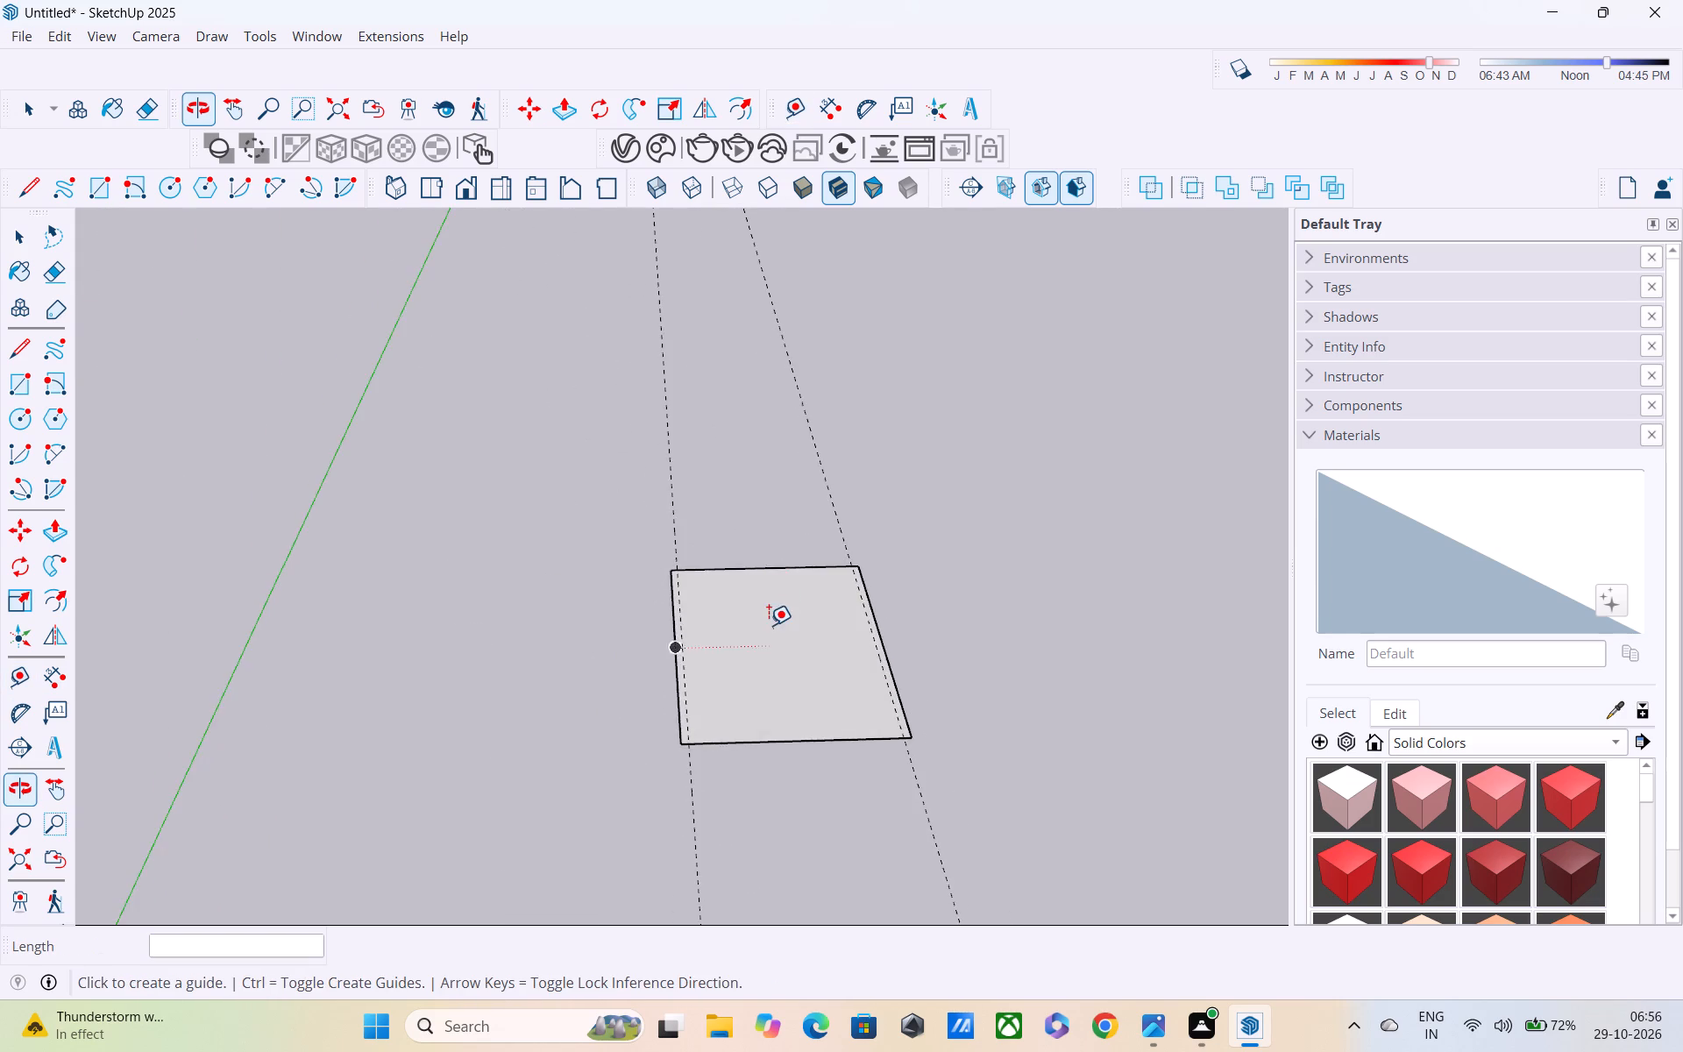
scroll(769, 625, up, 4)
middle_drag(755, 679, 714, 742)
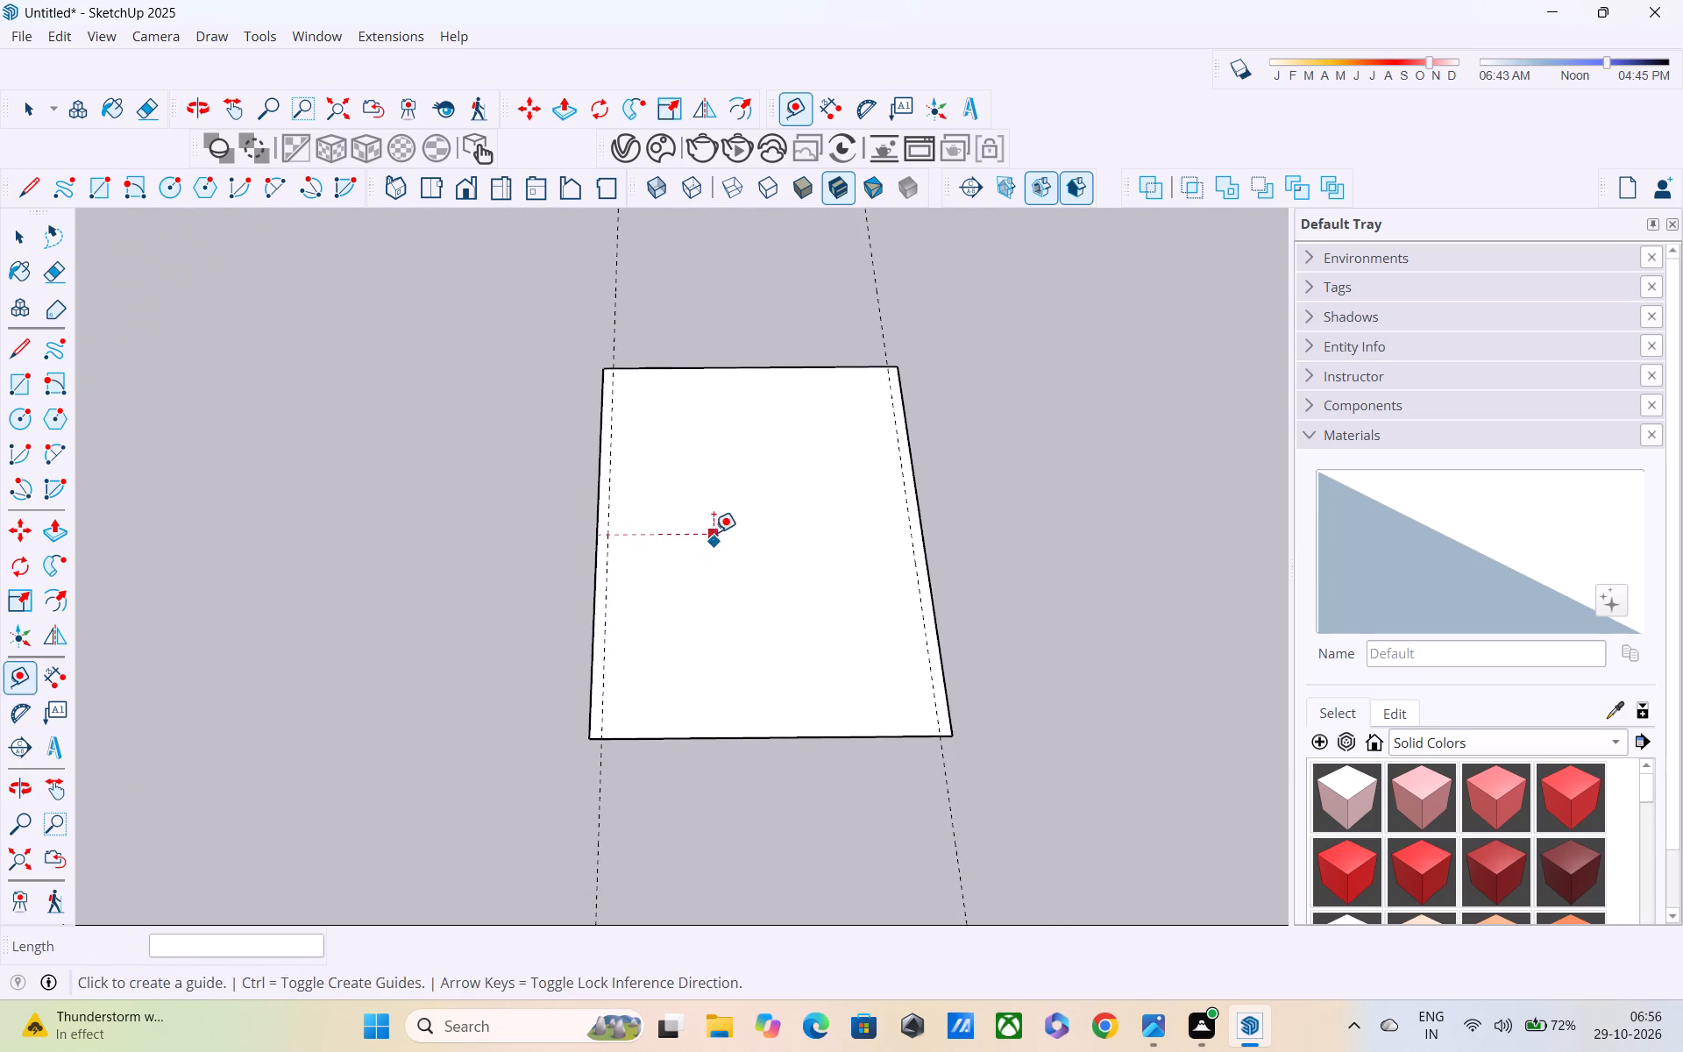
shift+middle_drag(714, 532, 729, 426)
scroll(756, 545, up, 2)
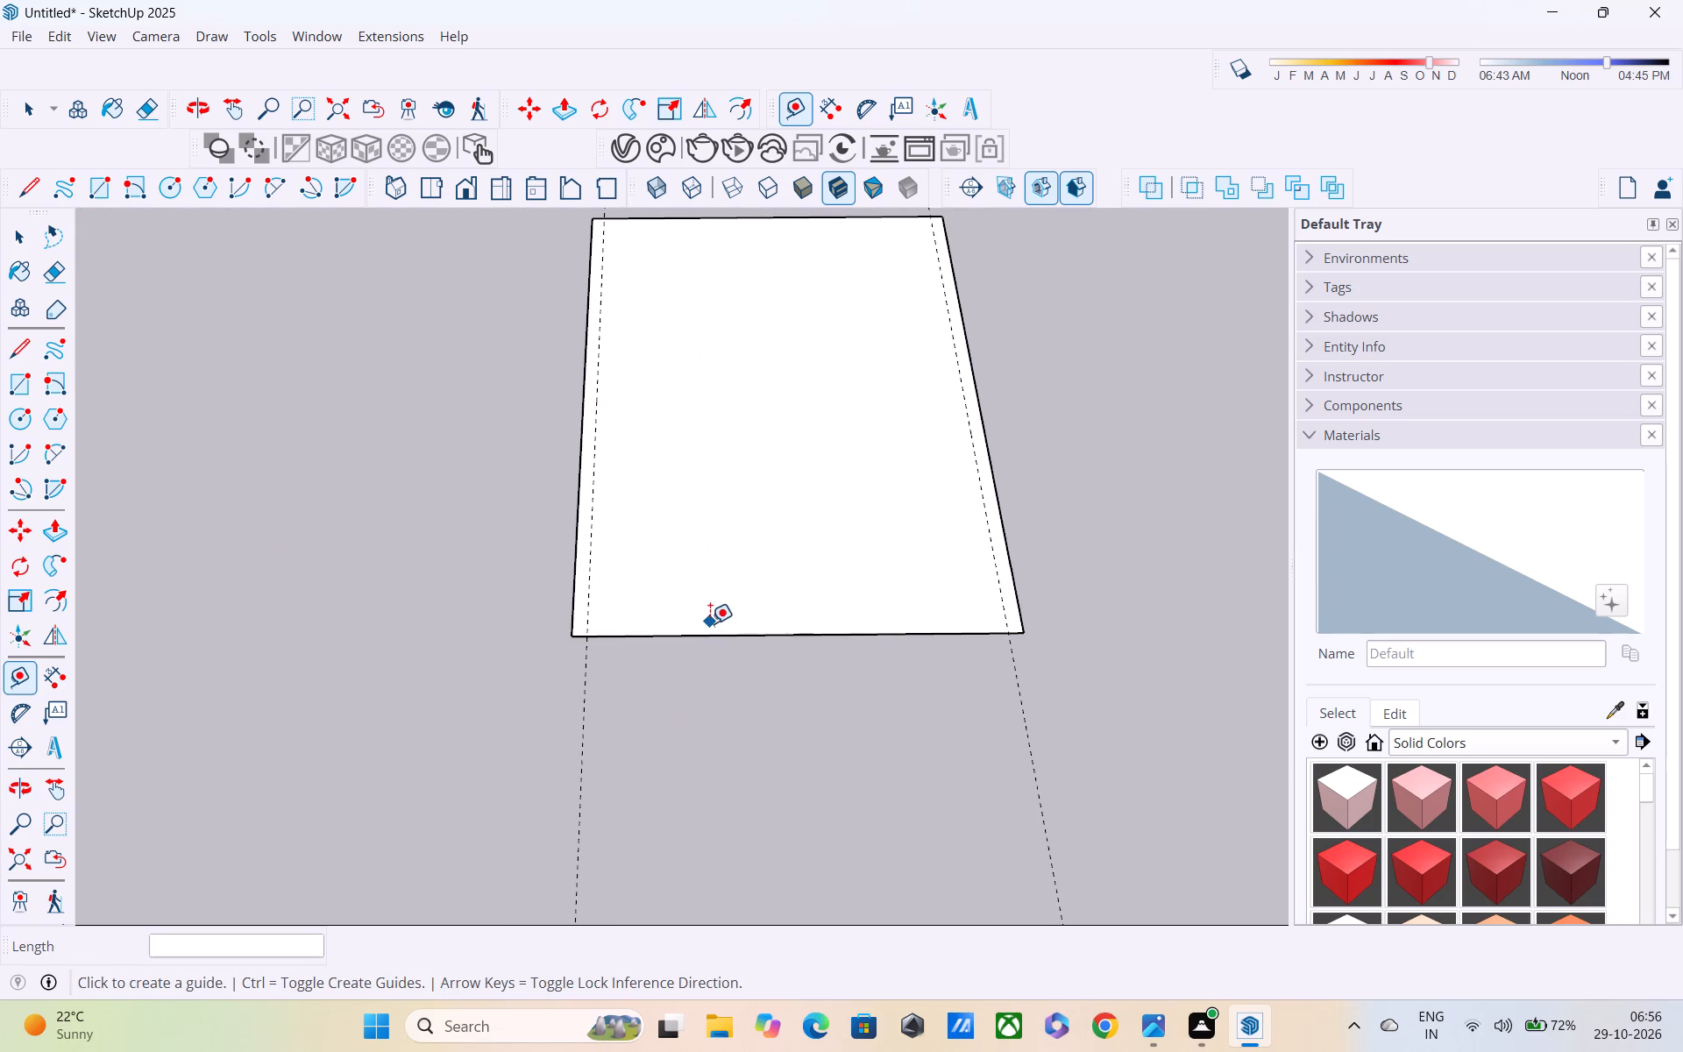
click(710, 643)
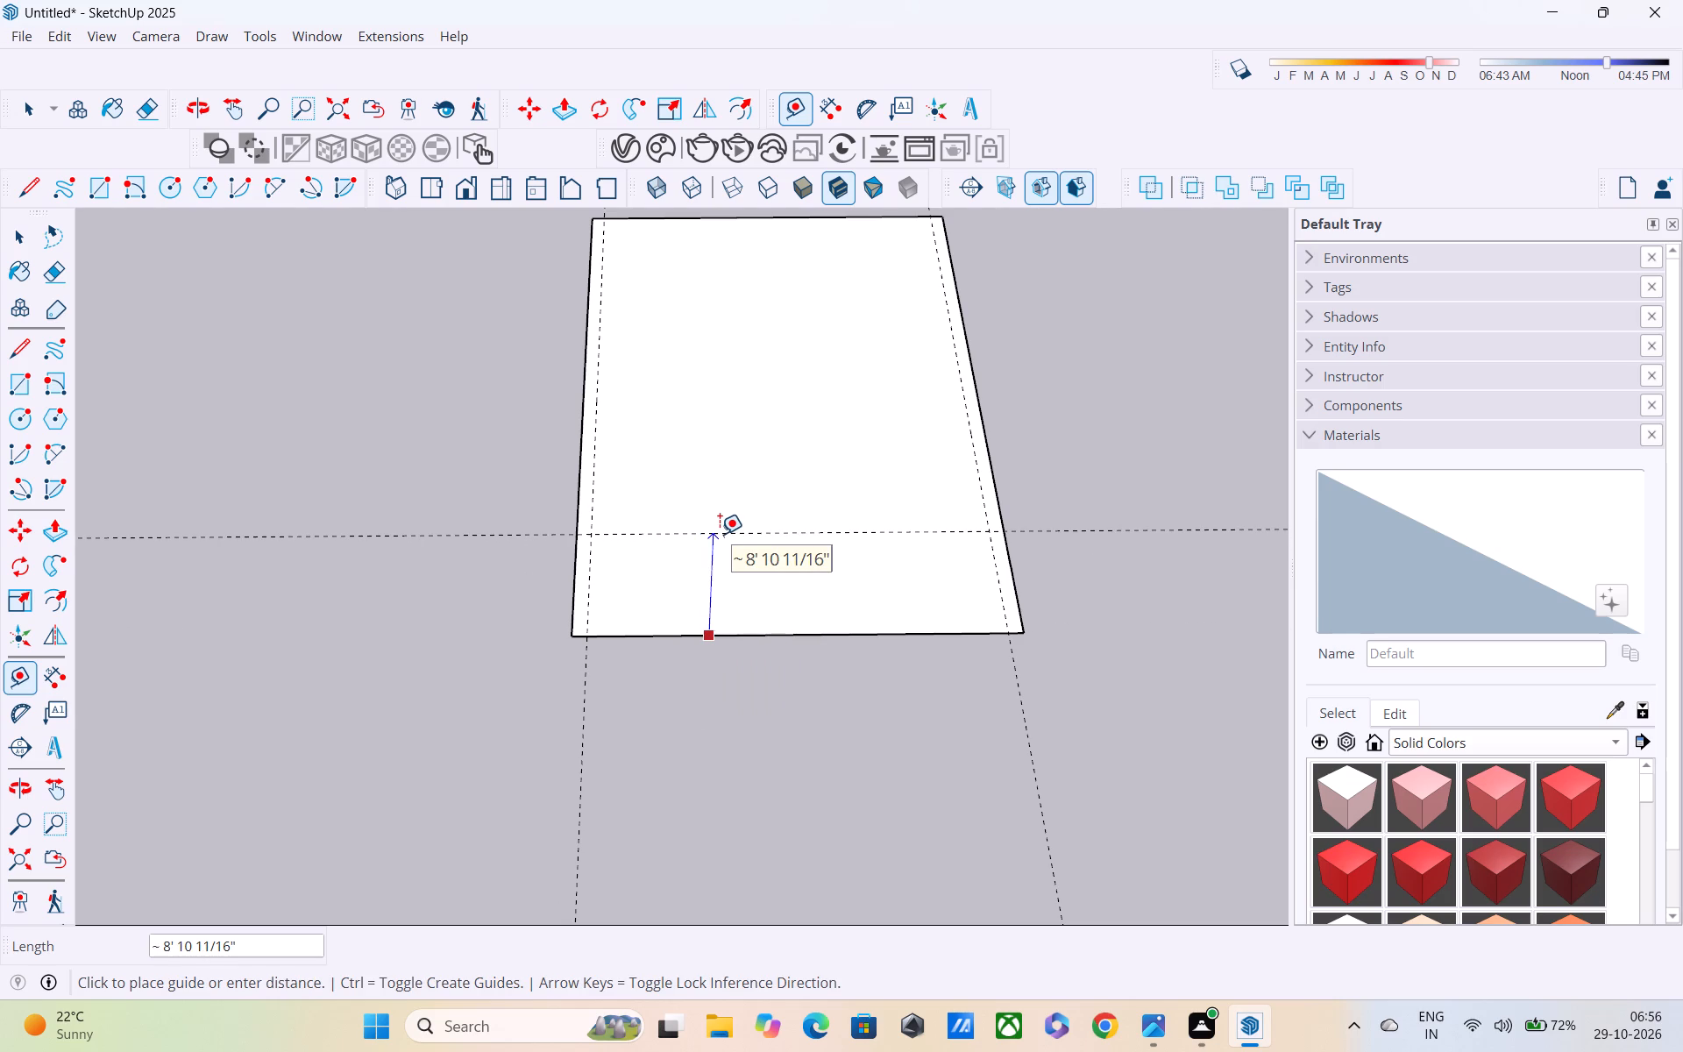
text(5')
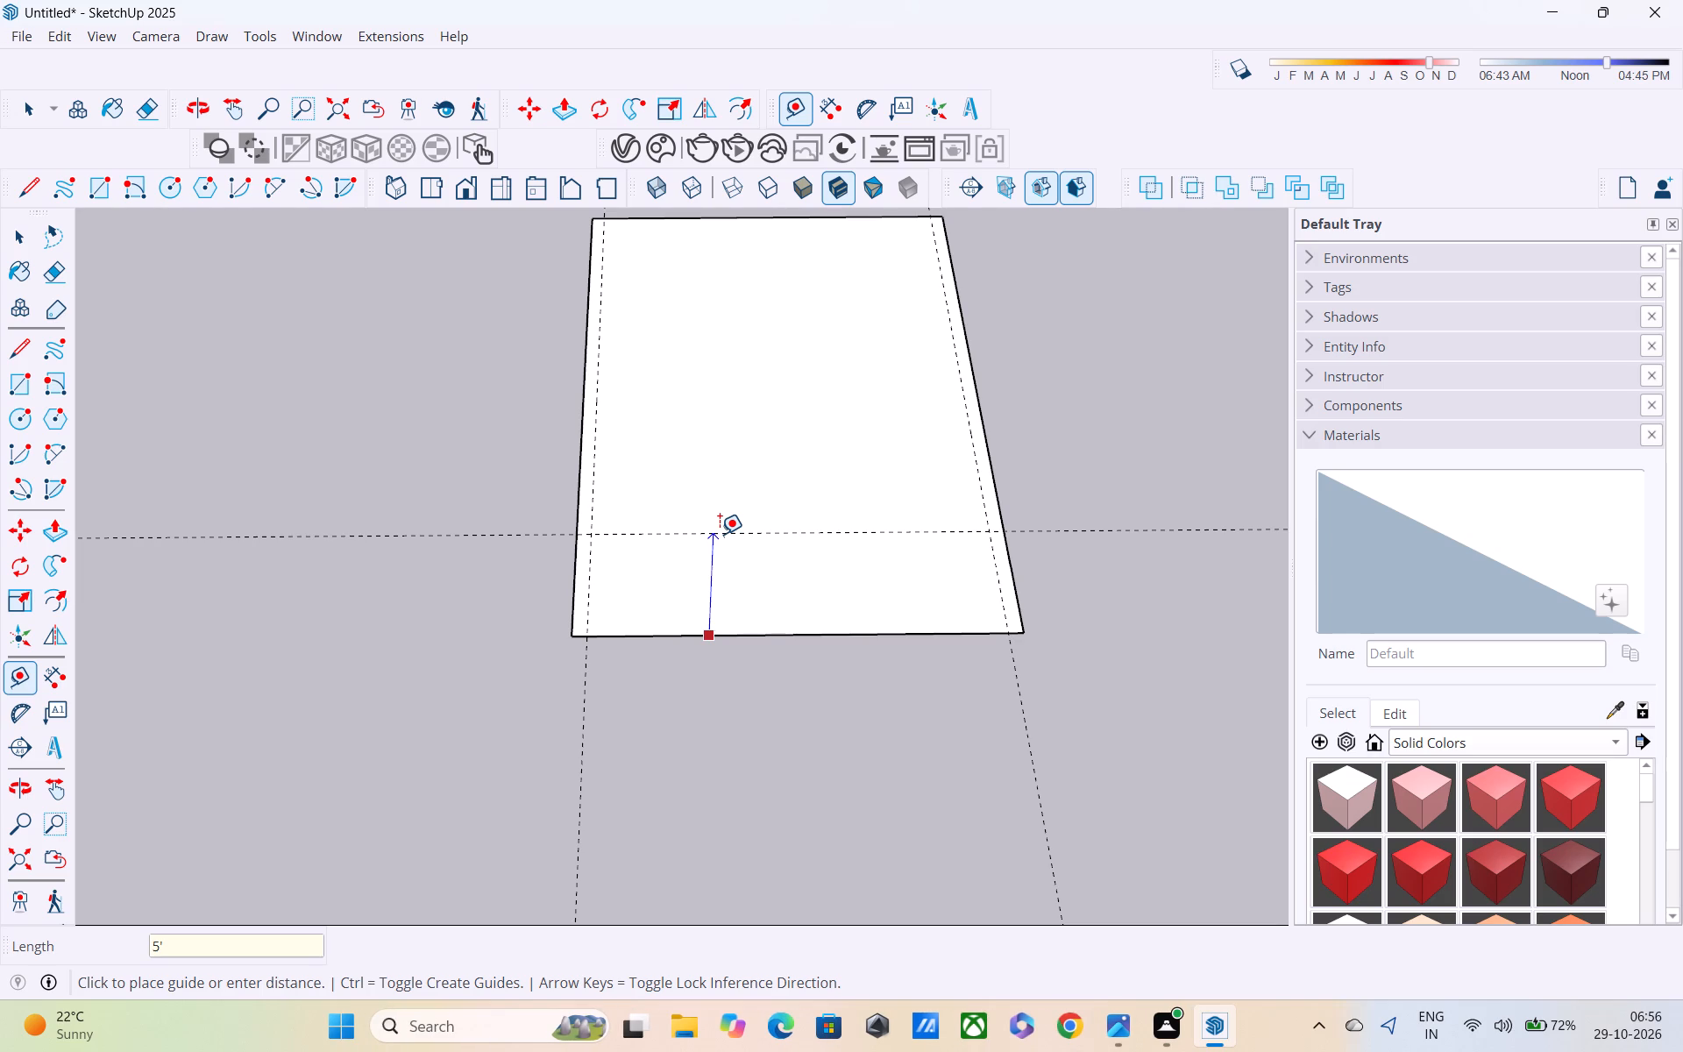
key(6)
key(BackSpace)
key(BackSpace)
key(BackSpace)
text(6')
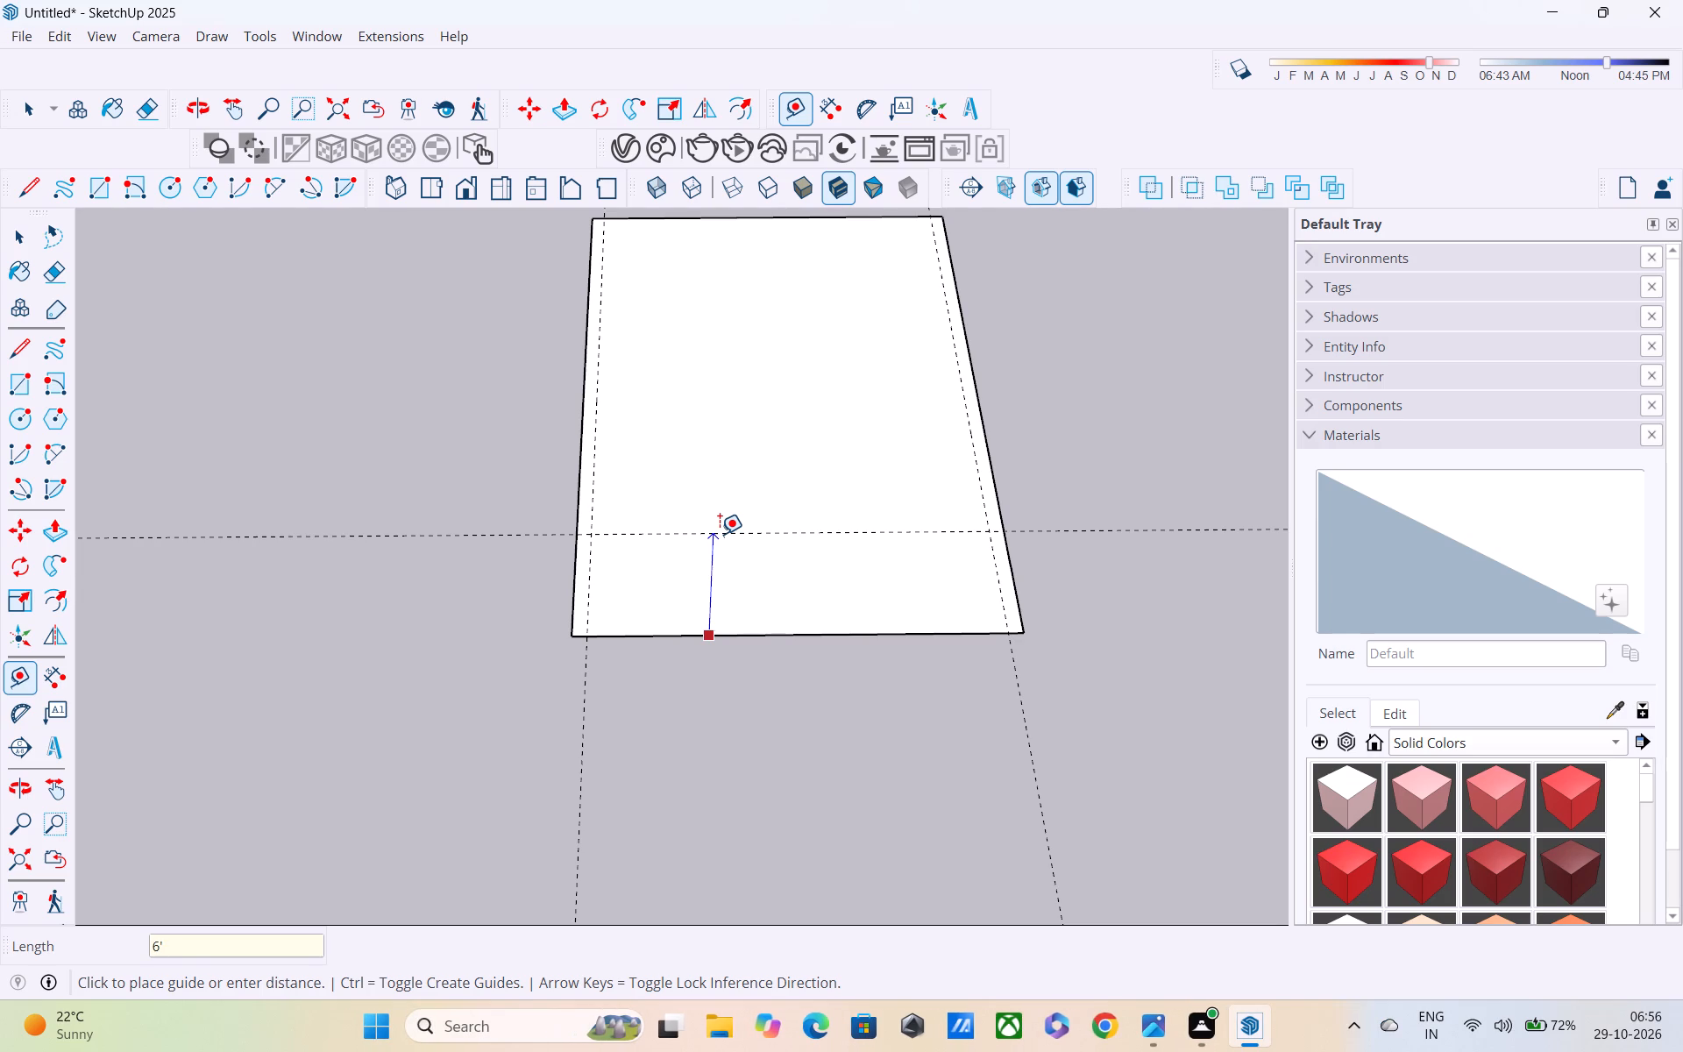
key(Return)
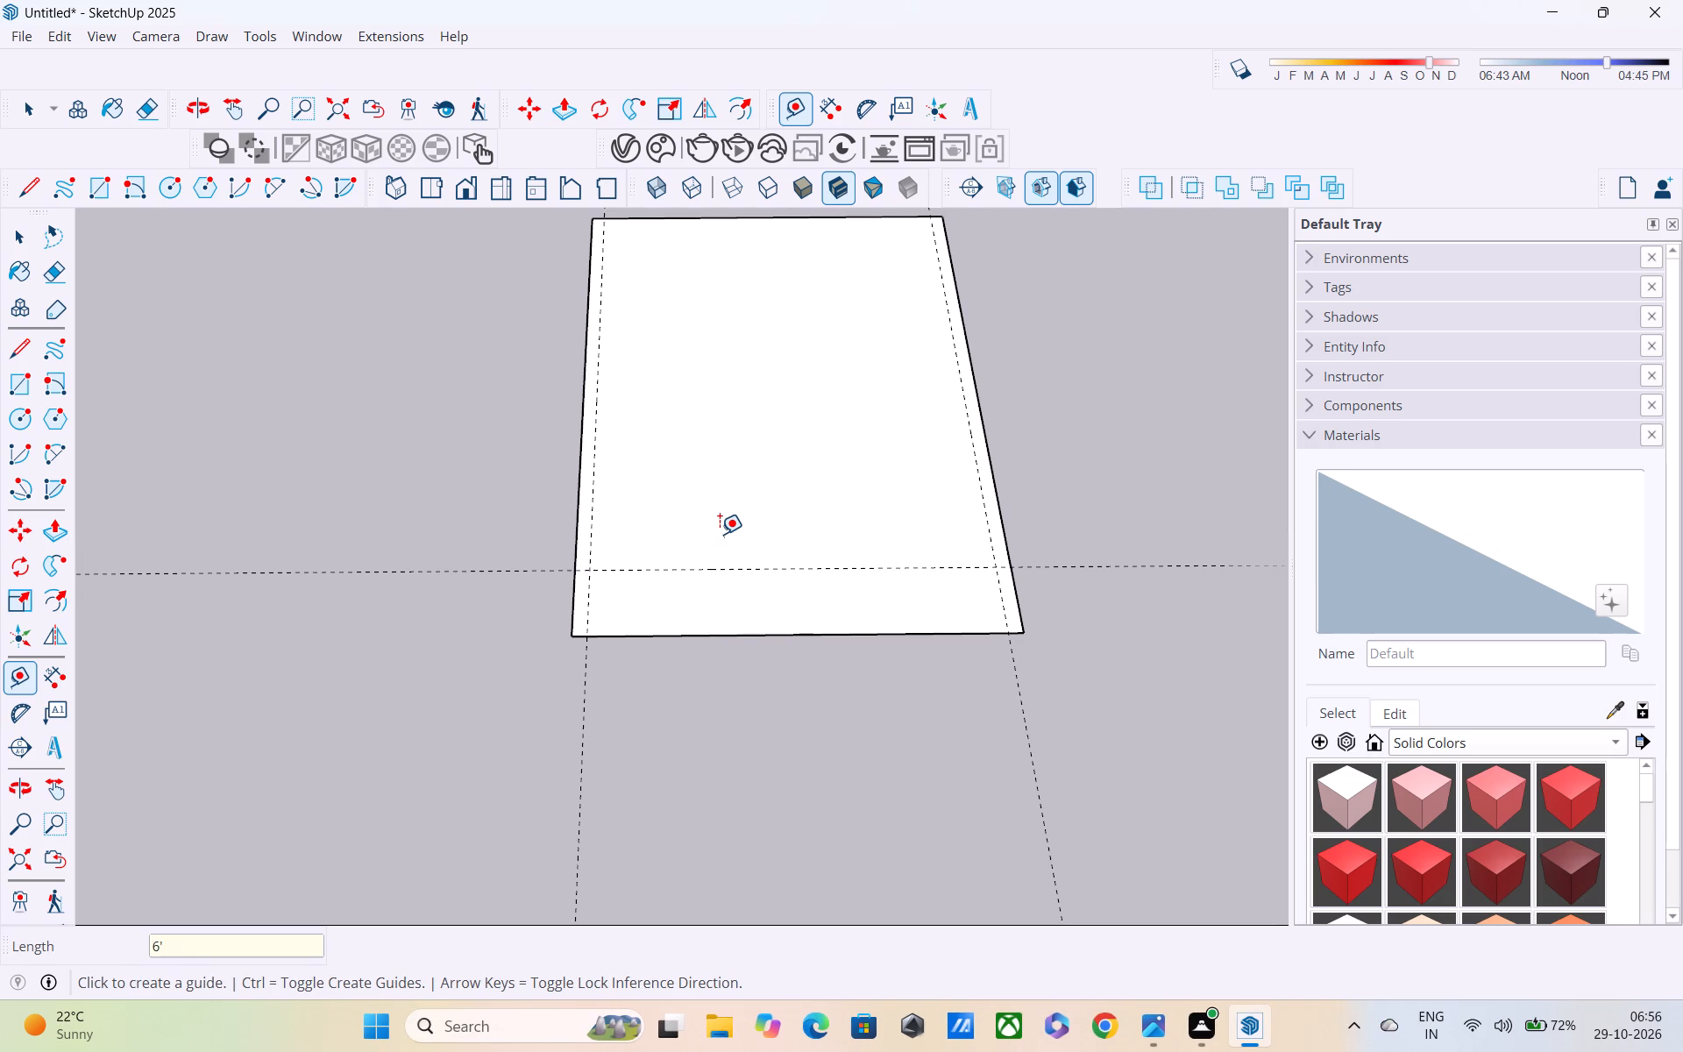
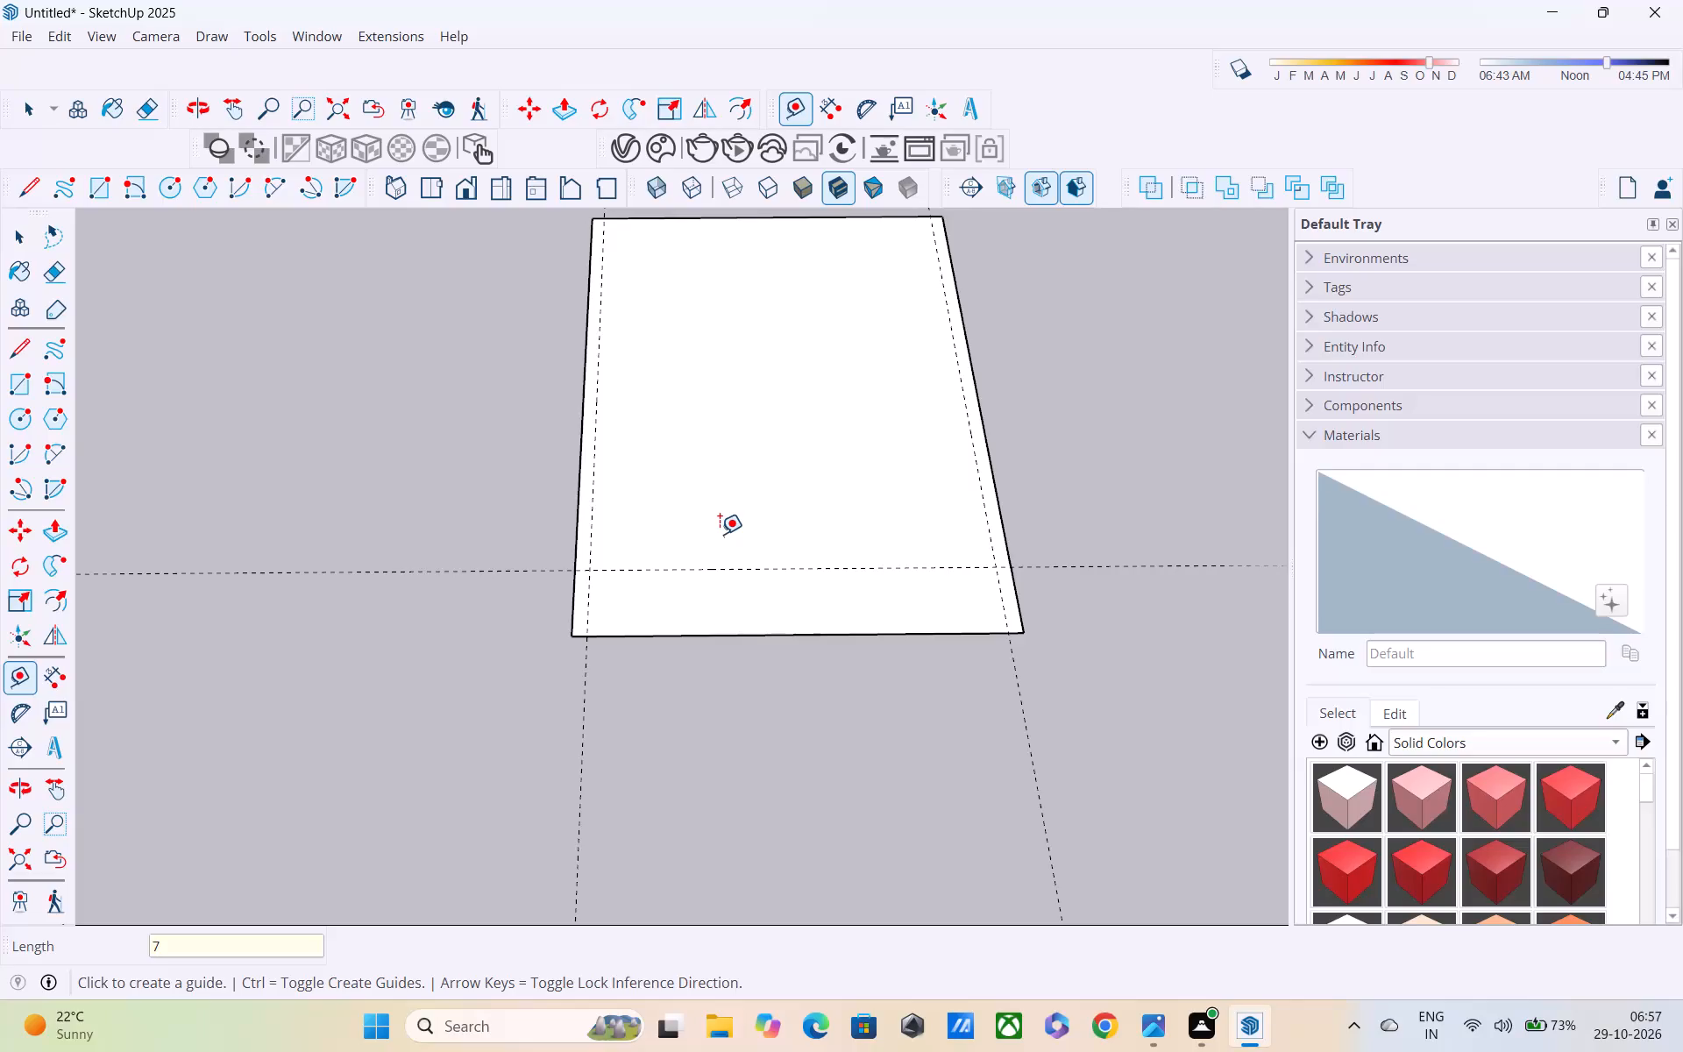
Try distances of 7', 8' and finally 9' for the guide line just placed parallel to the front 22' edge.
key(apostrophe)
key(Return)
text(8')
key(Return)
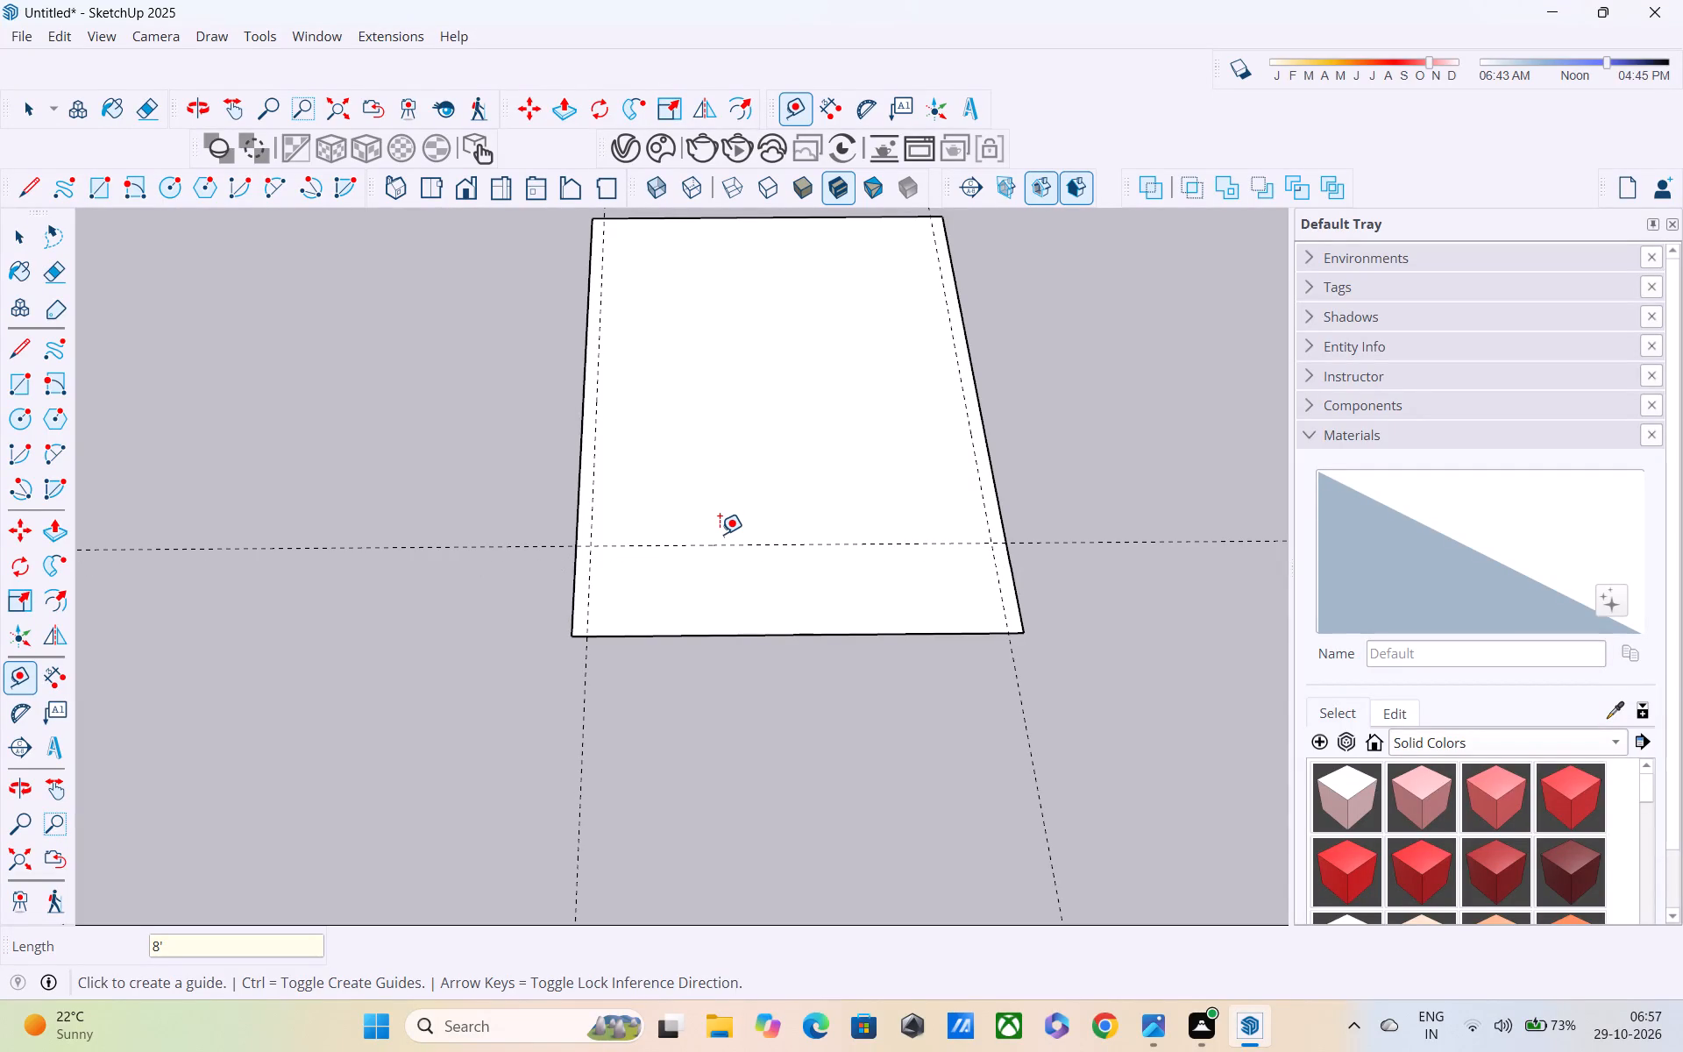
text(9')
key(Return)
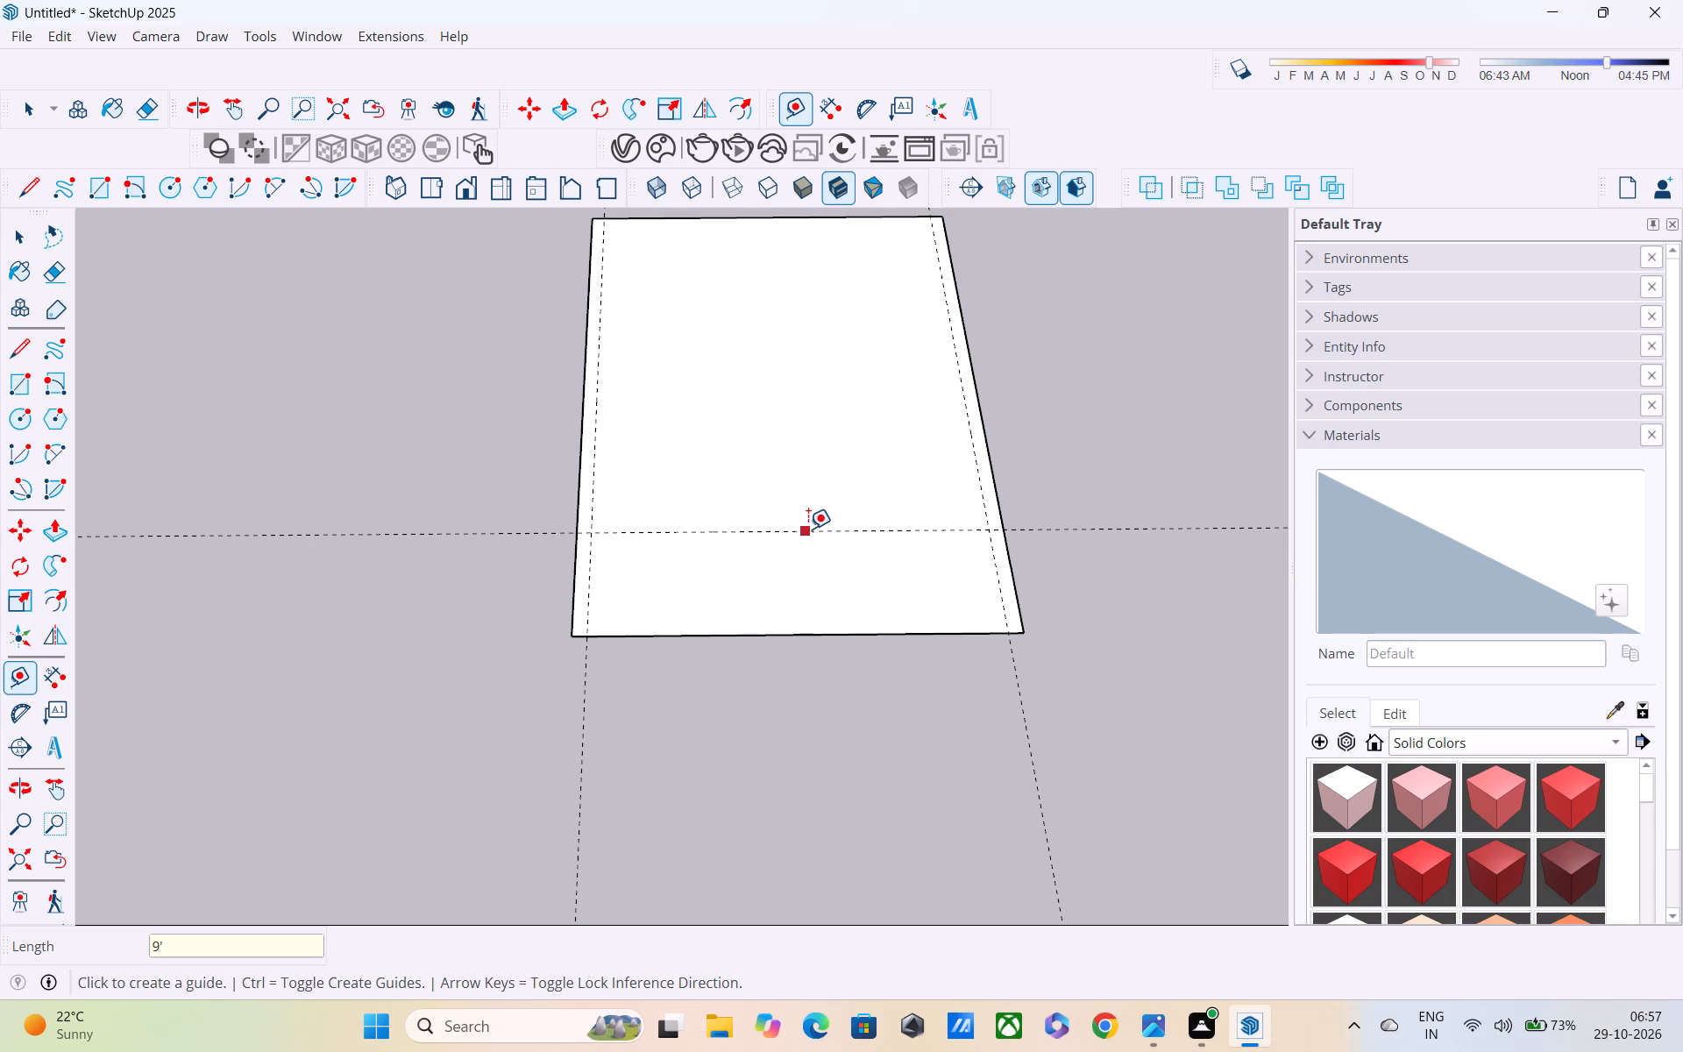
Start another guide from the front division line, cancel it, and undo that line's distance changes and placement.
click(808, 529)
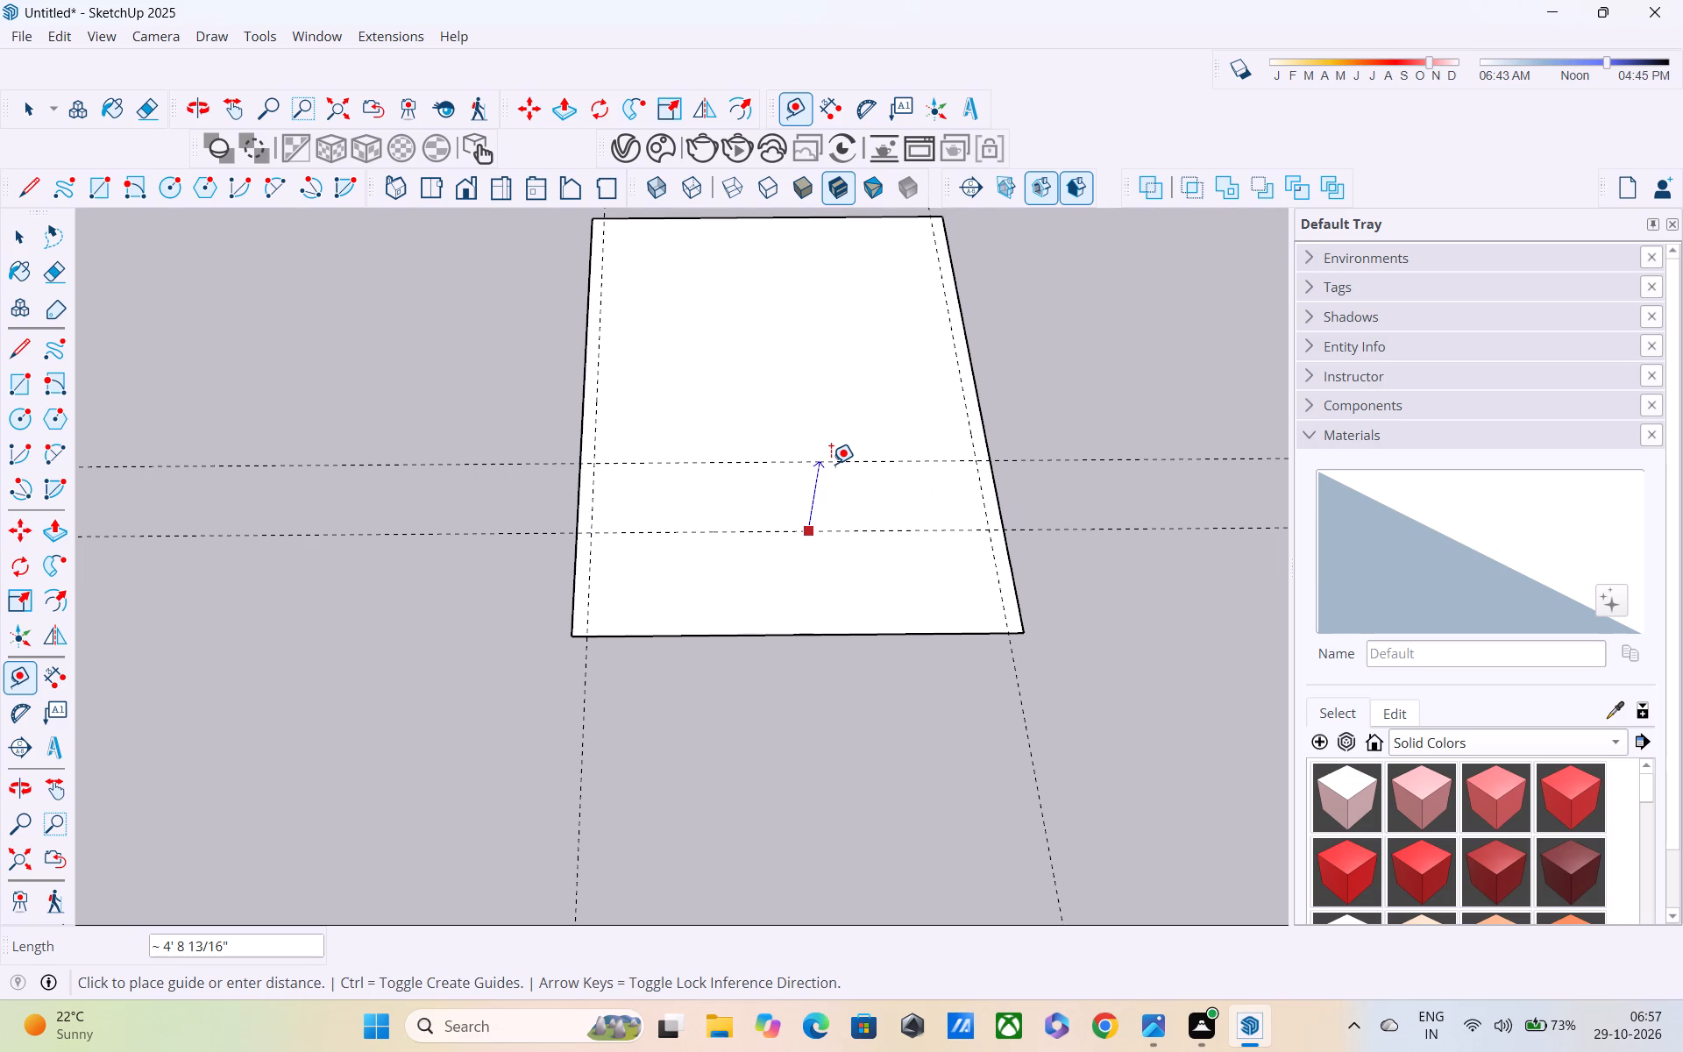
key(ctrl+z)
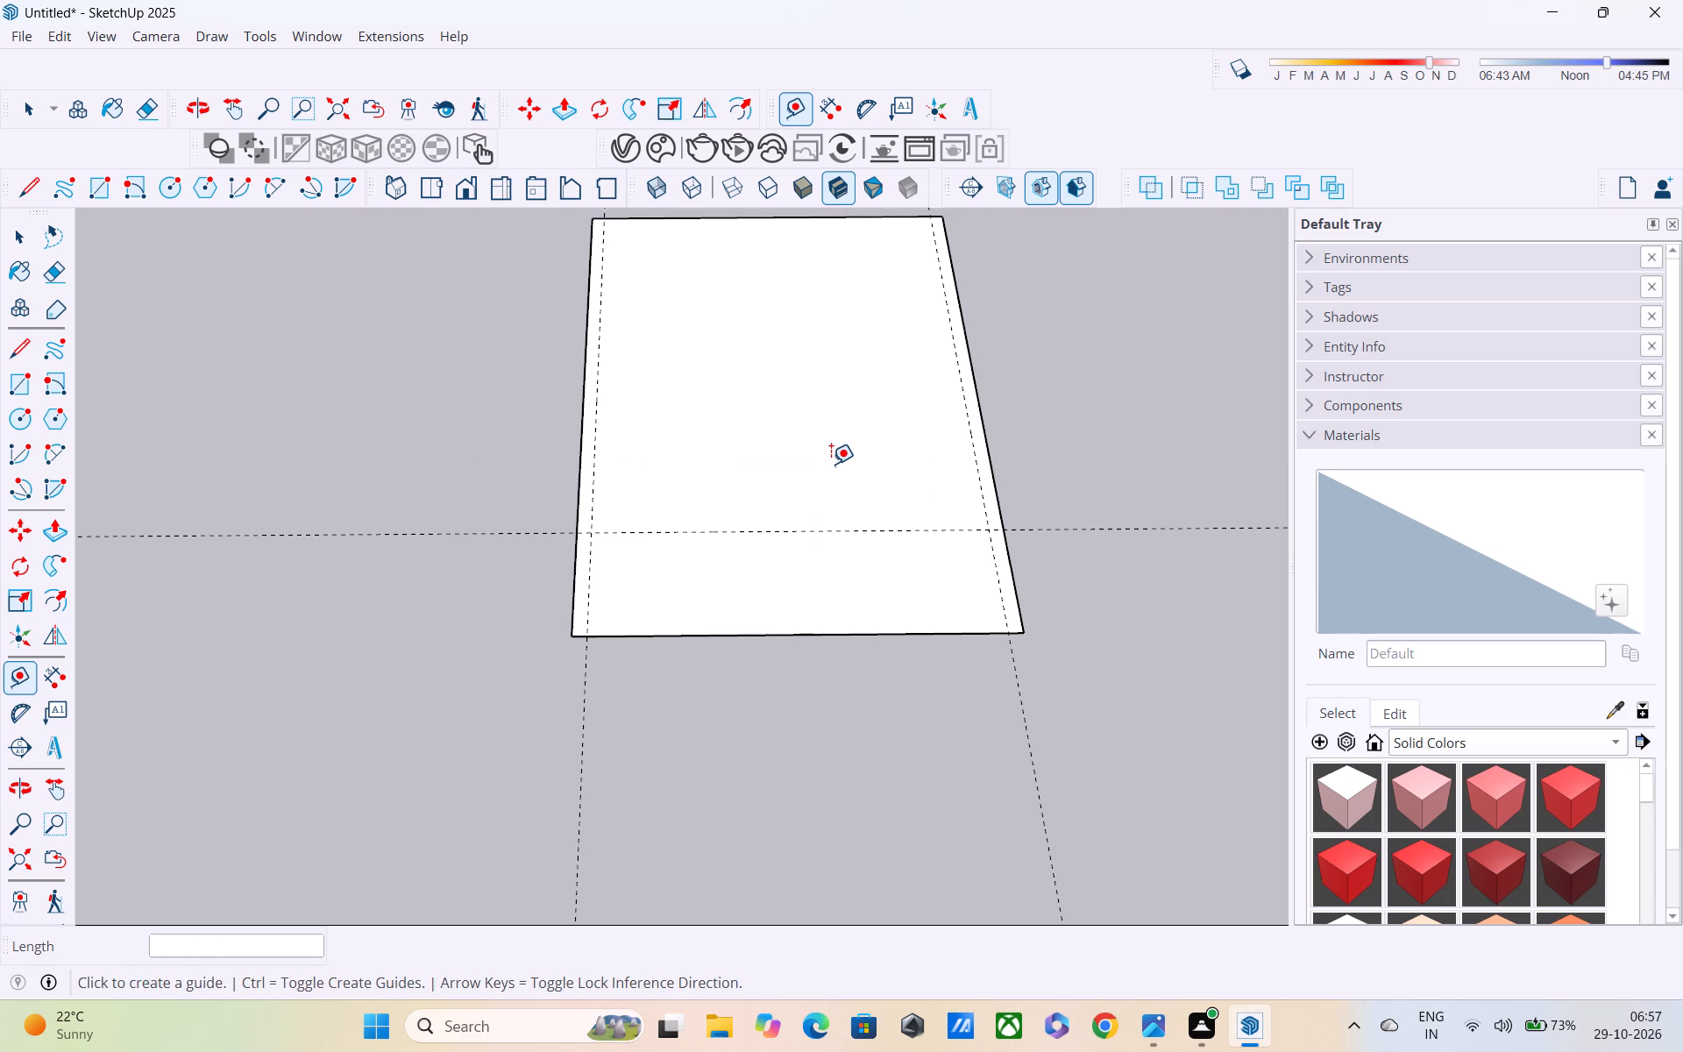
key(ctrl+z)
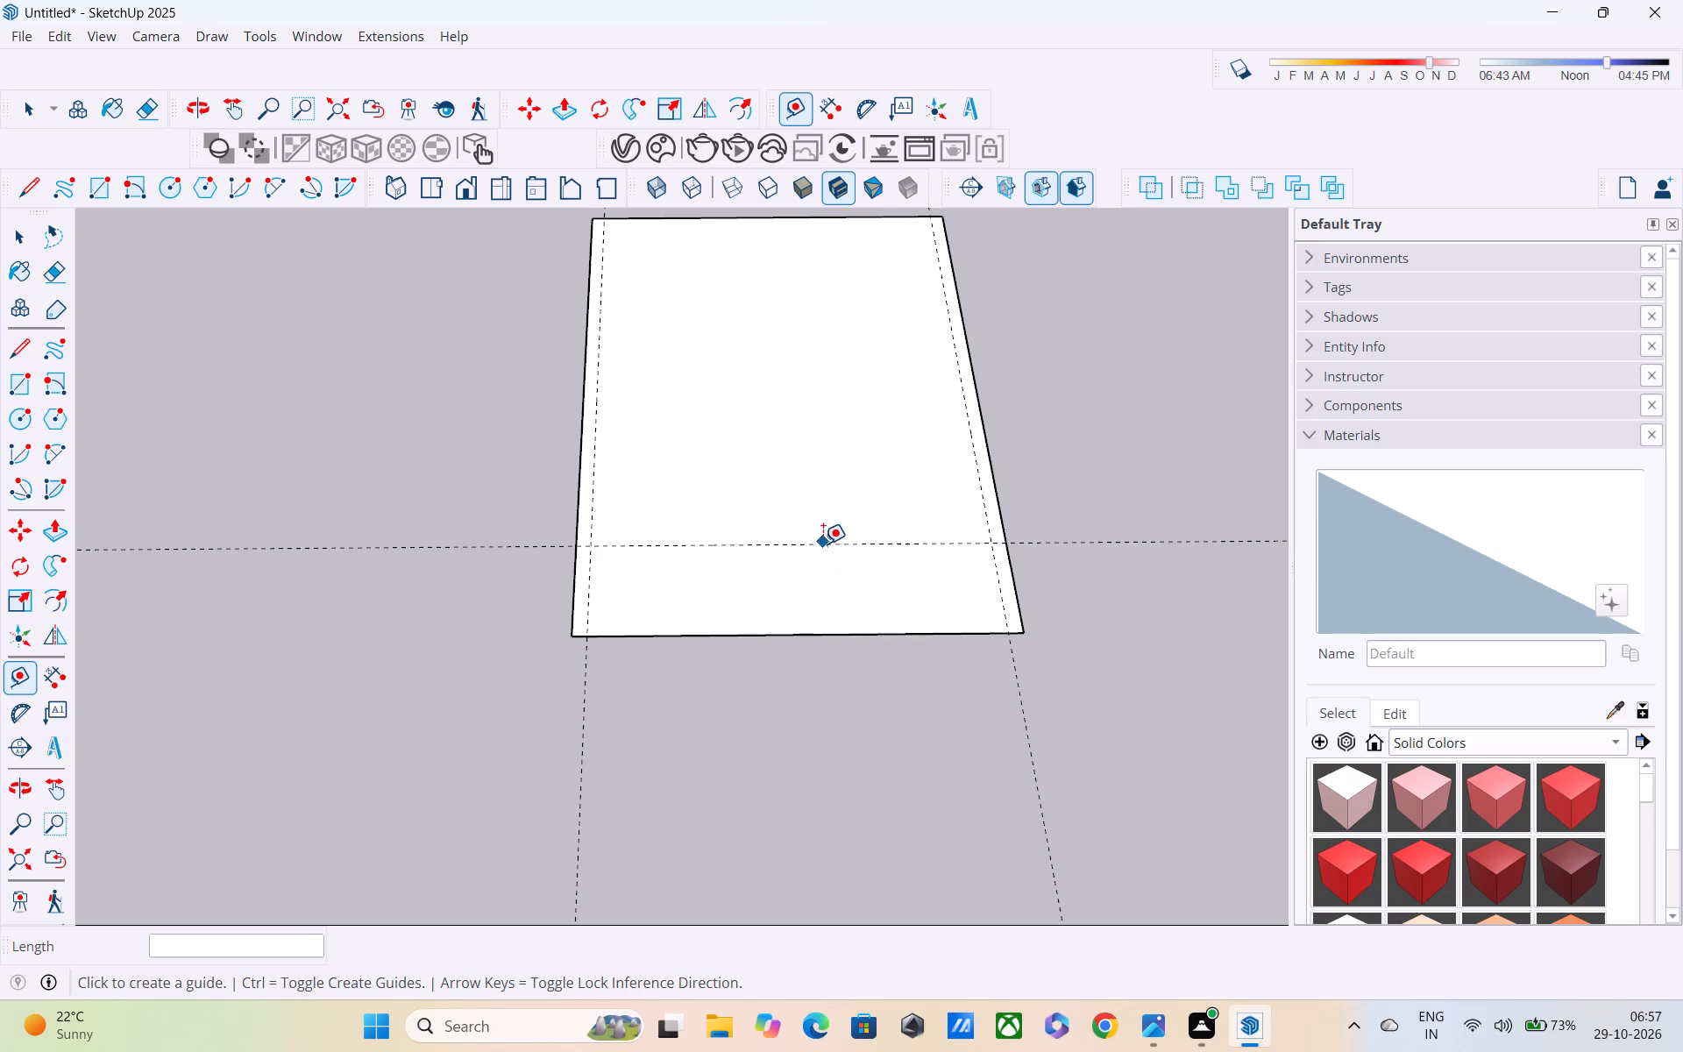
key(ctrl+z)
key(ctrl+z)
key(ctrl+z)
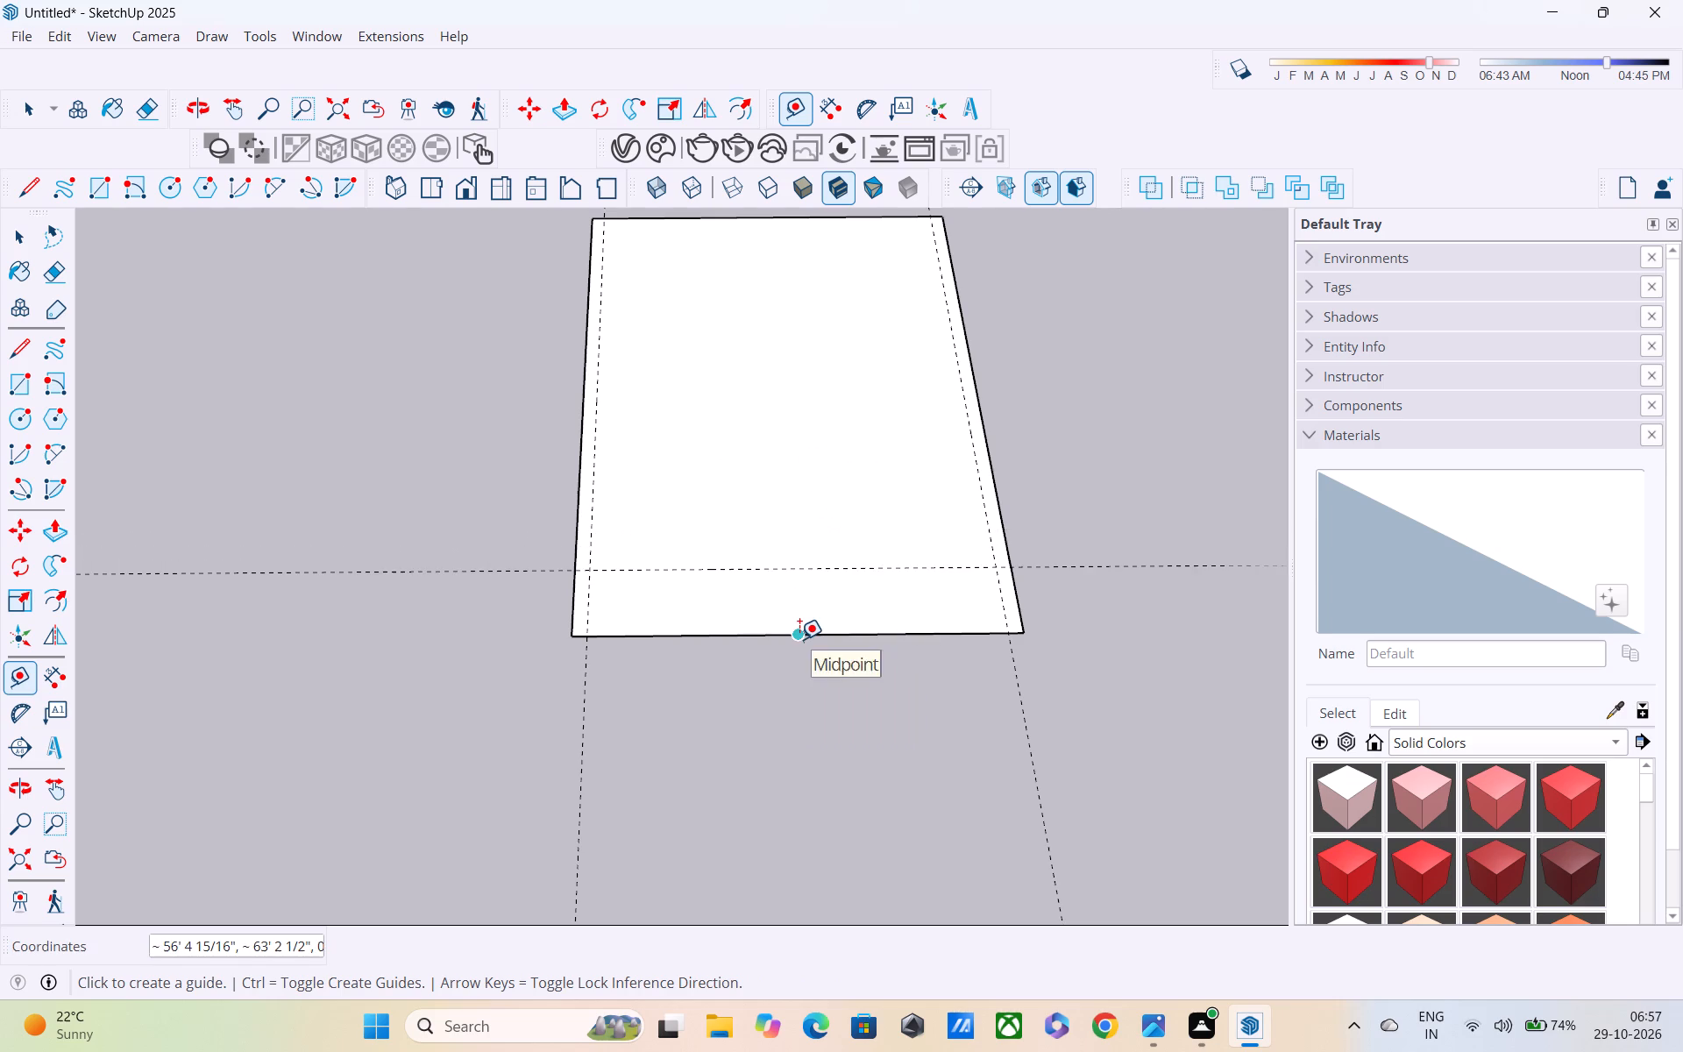
Place a guide line 9' inside the rectangle, parallel to its front 22' edge, measured from the edge's midpoint.
click(799, 638)
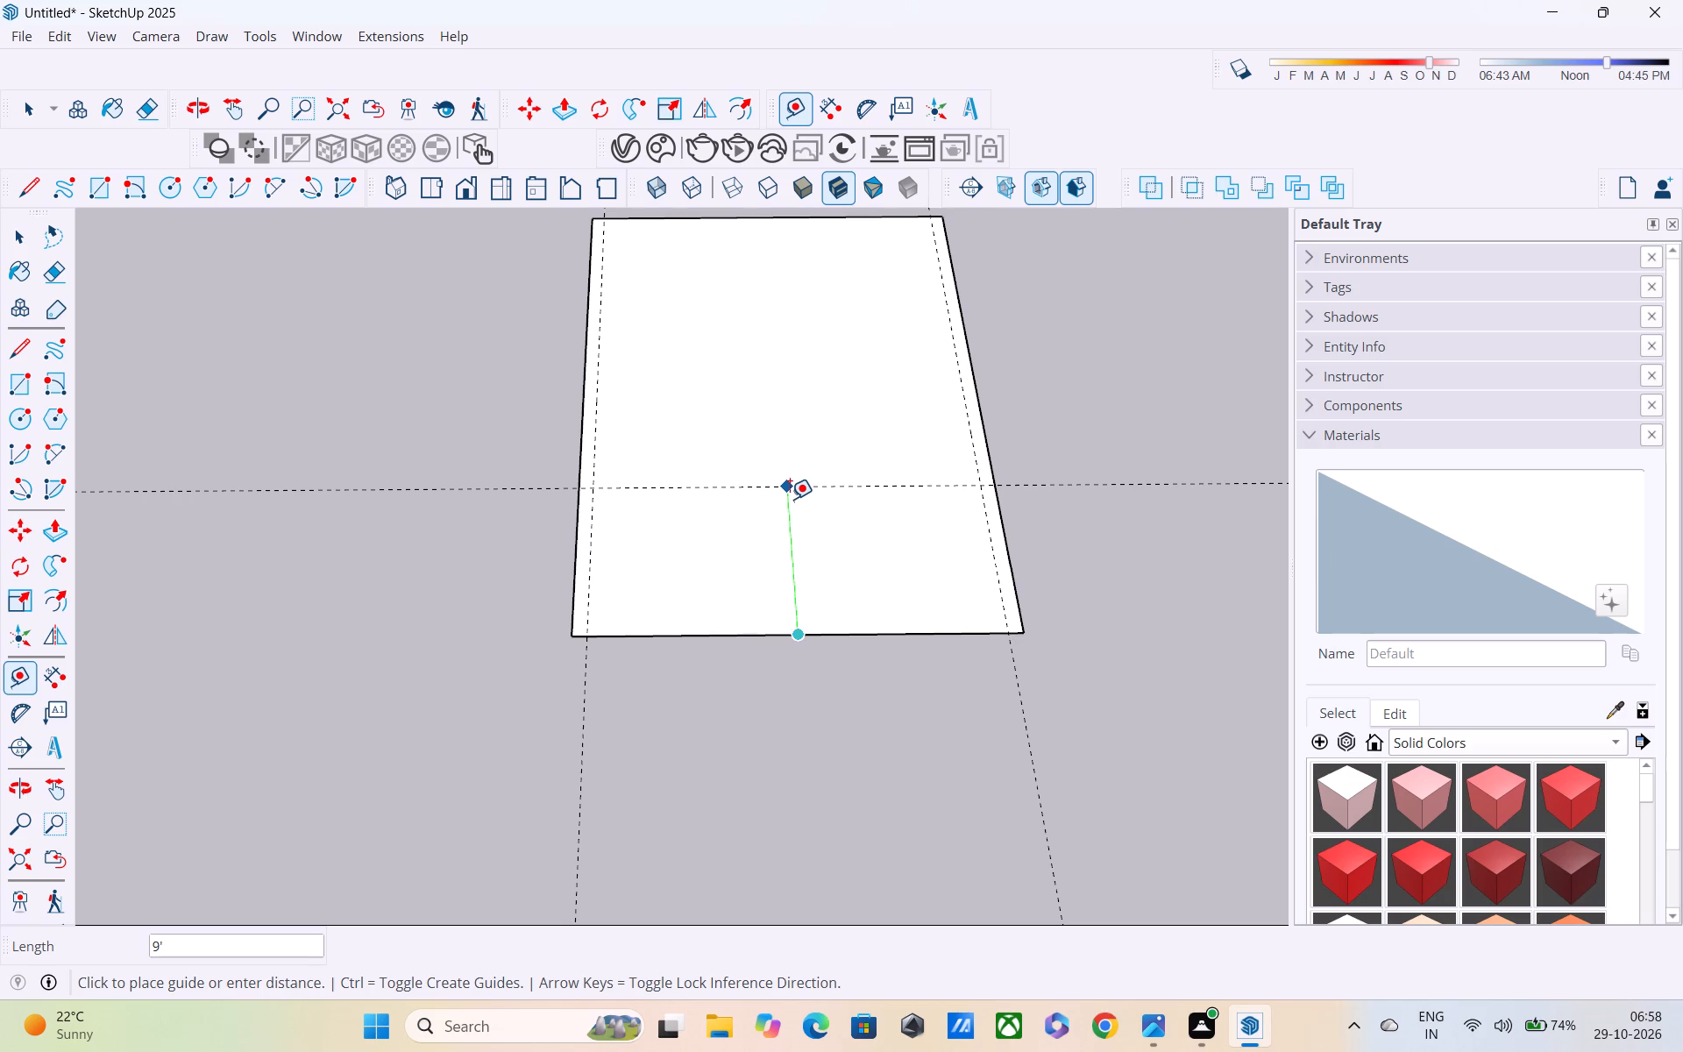
text(9')
key(Return)
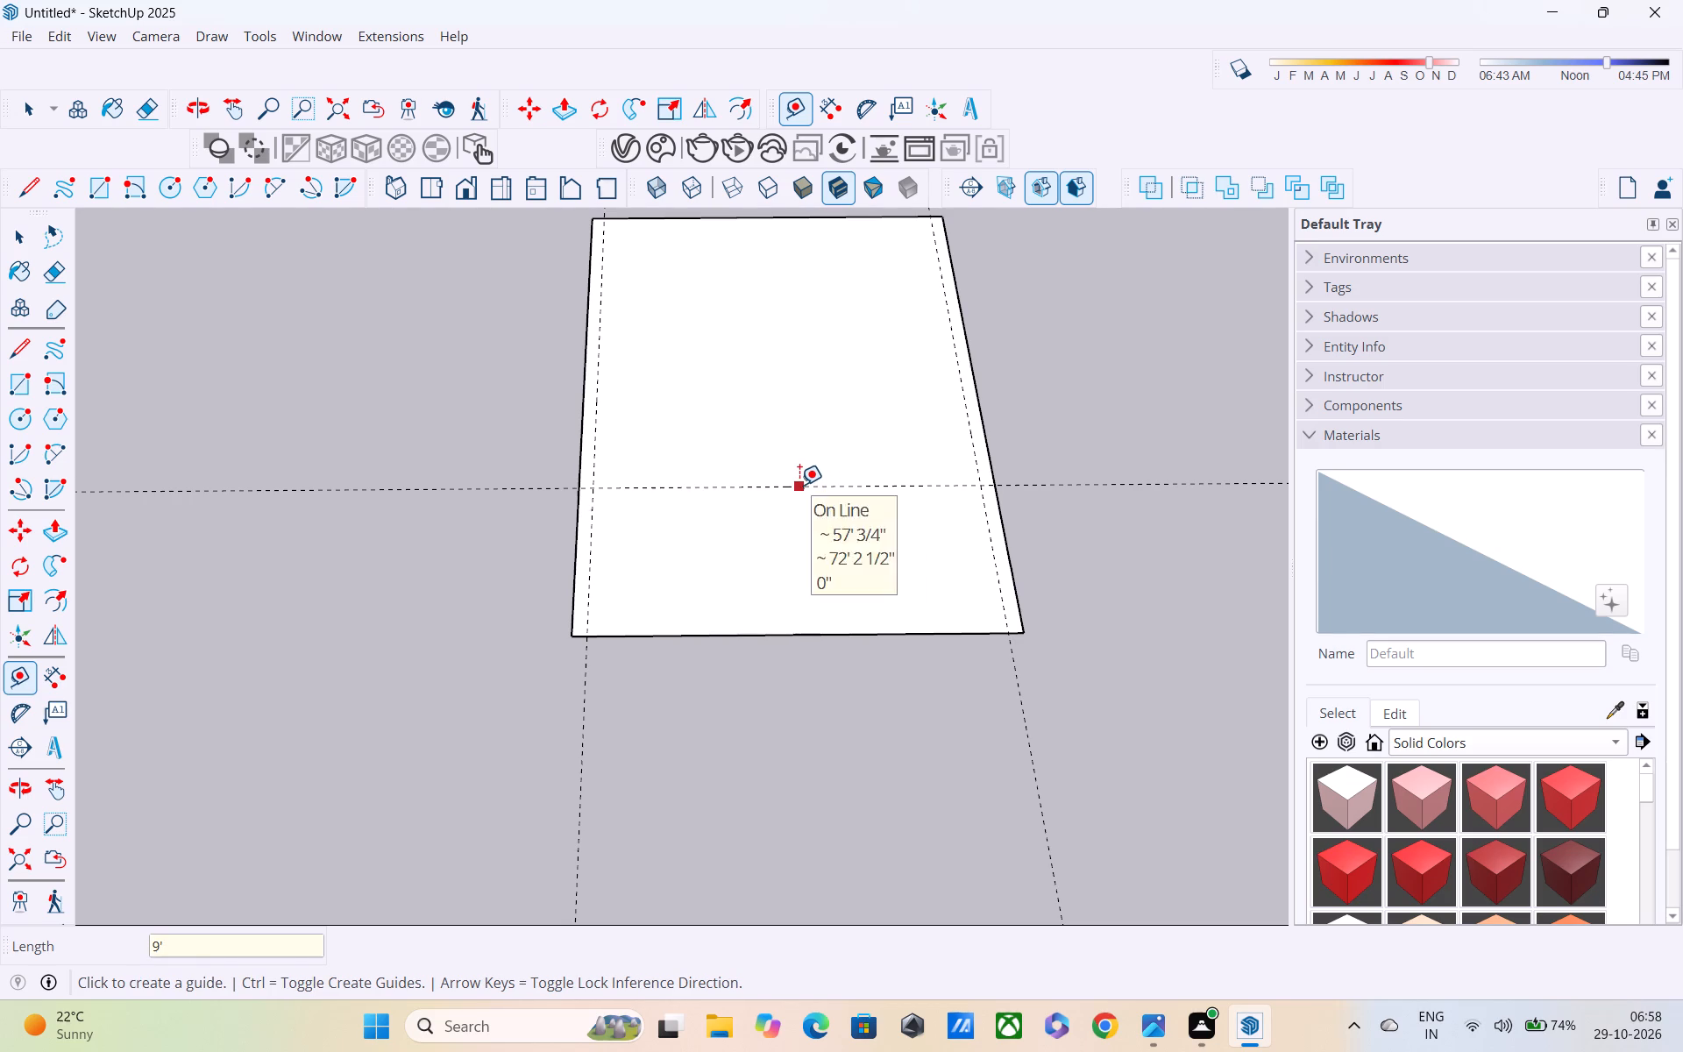
Place a guide line 9" beyond the 9' guide, on the side away from the front edge.
click(799, 485)
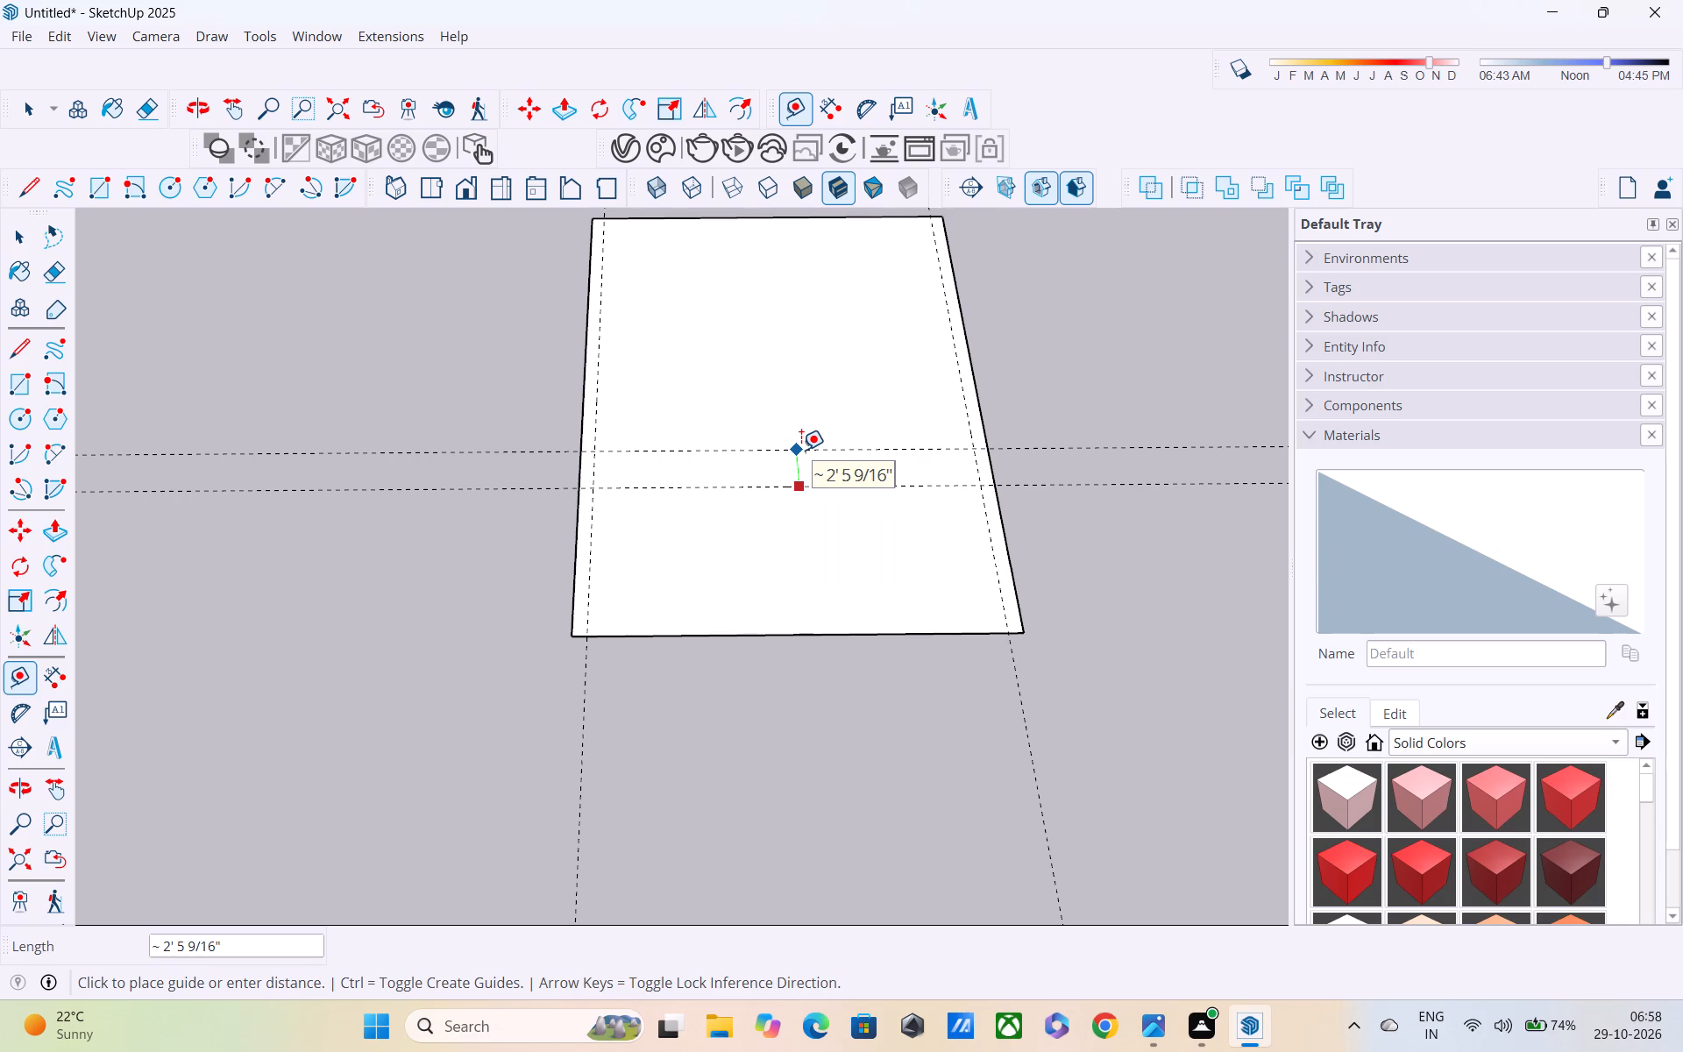
text(9")
key(Return)
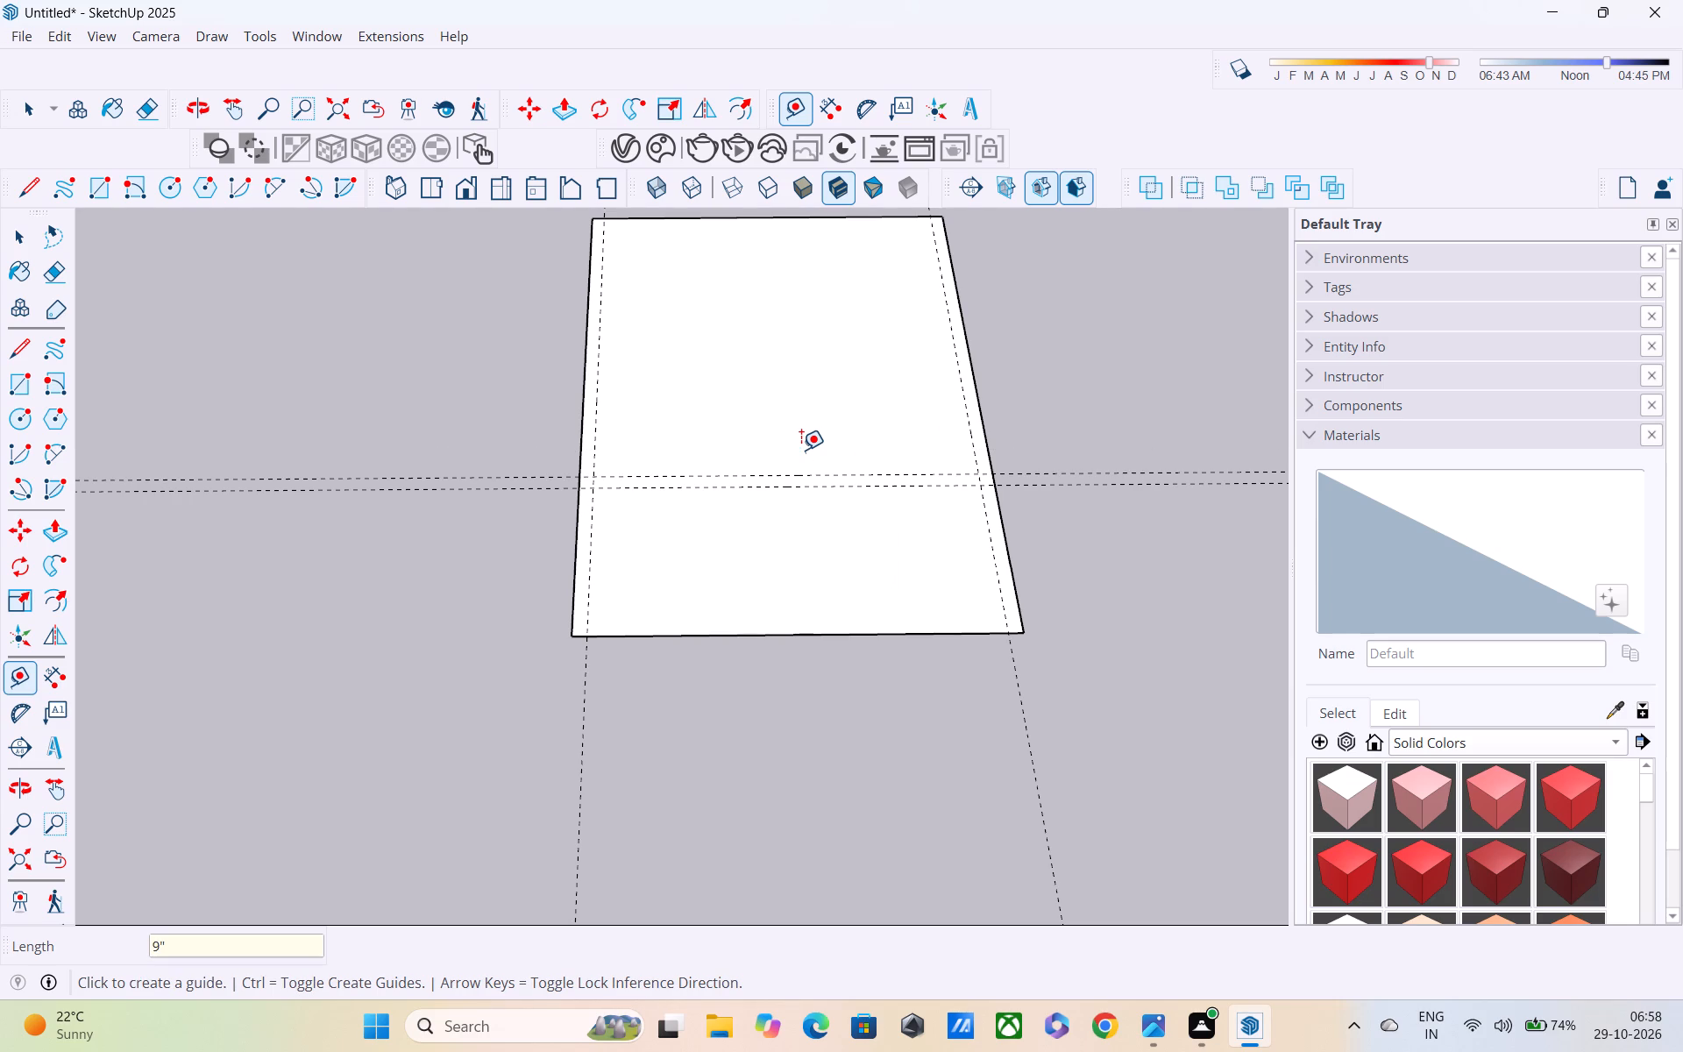
Place a guide line 10' inward from the 9" wall guide along the 30' edge farther from the green axis.
click(976, 440)
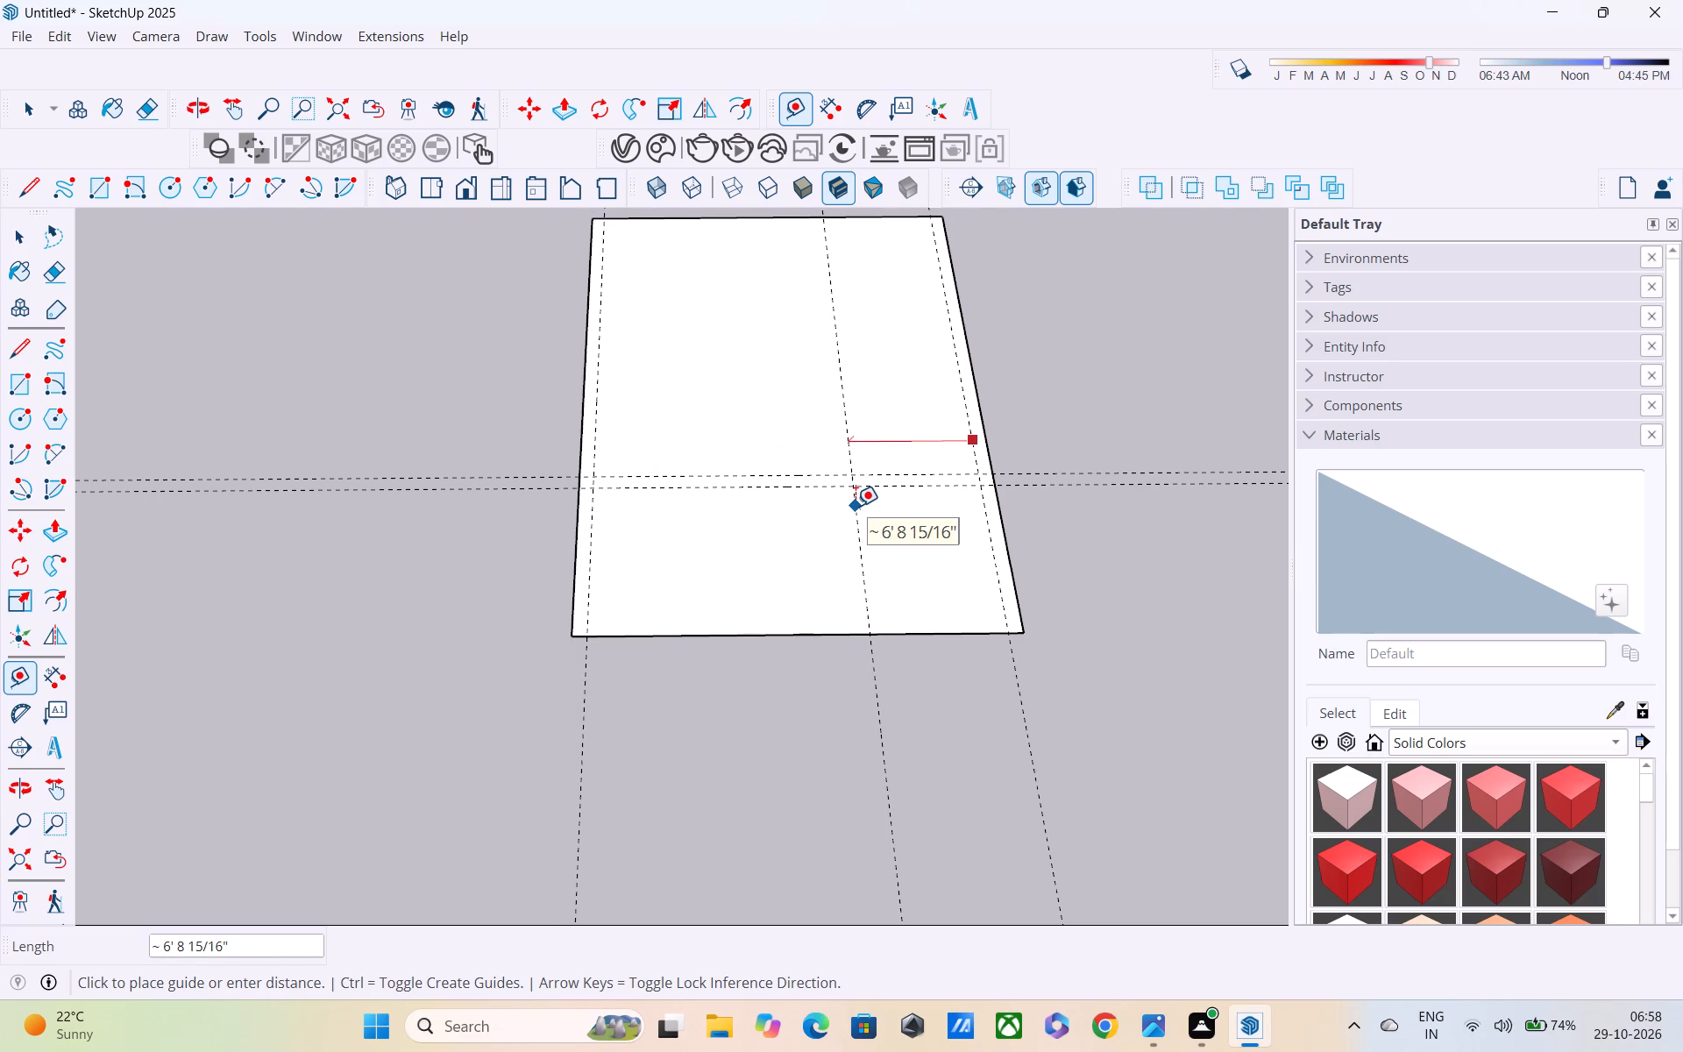
text(10')
key(Return)
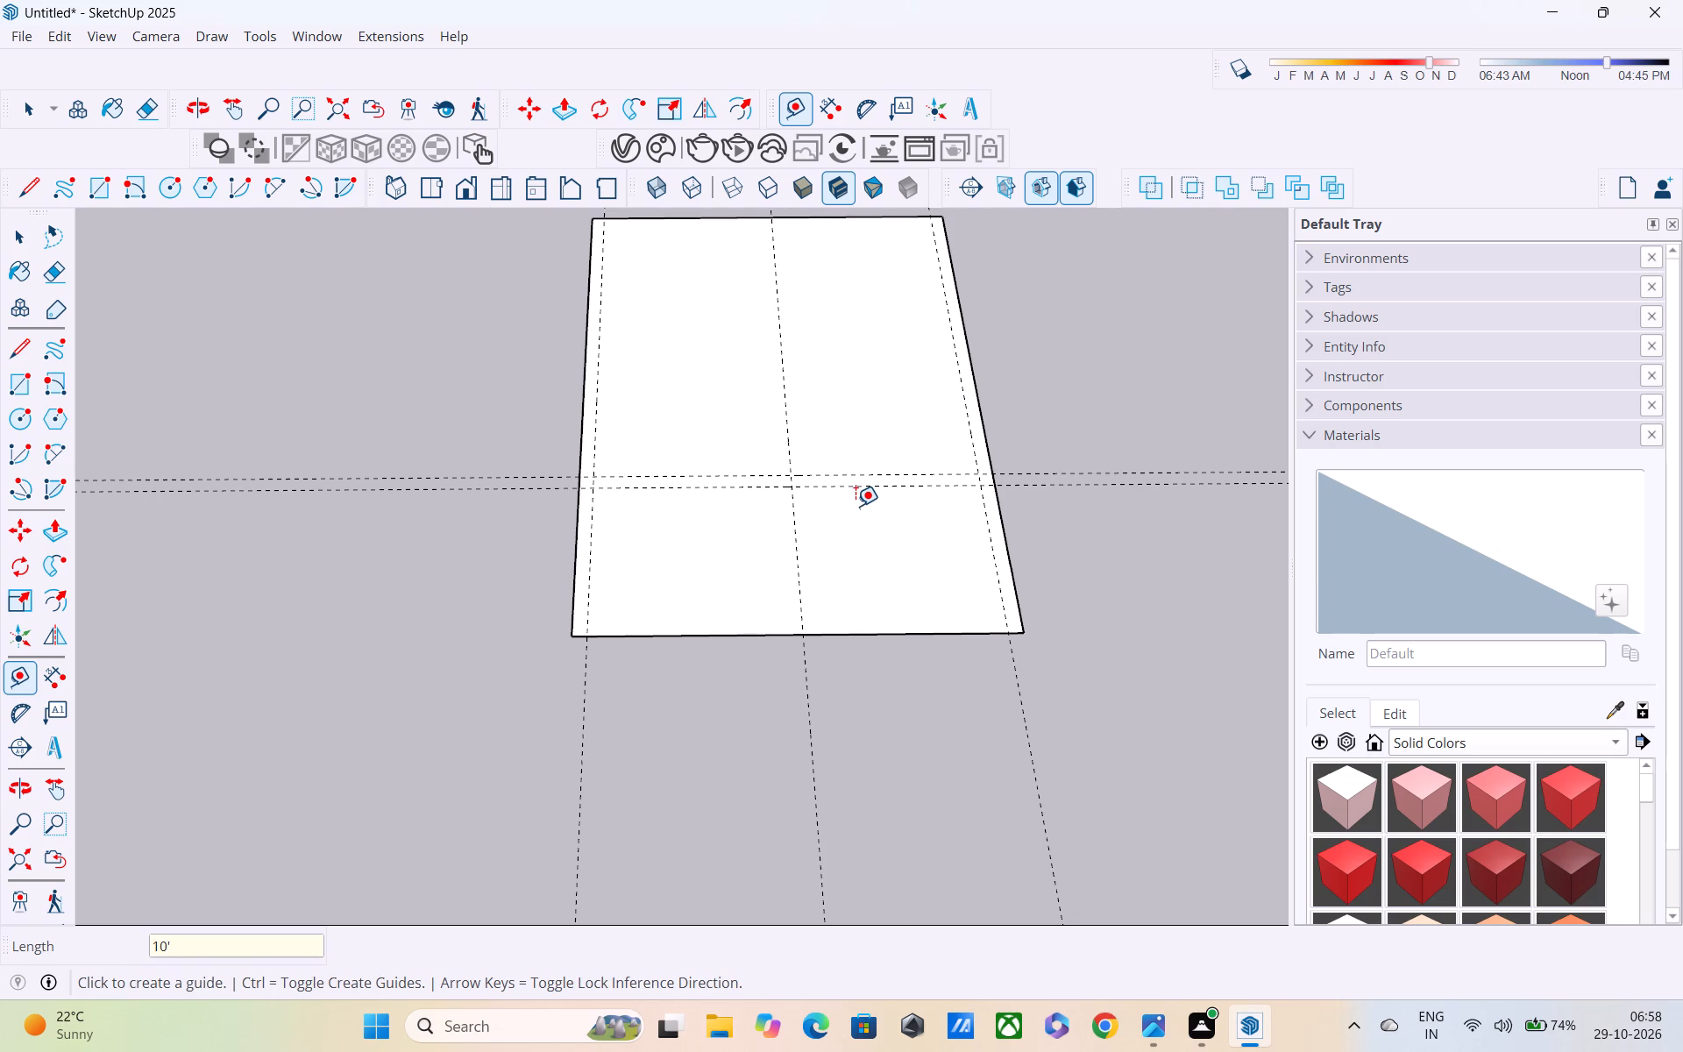
Place a guide line 6" from the lengthwise middle guide, toward the 30' edge farther from the green axis.
middle_drag(855, 499, 824, 316)
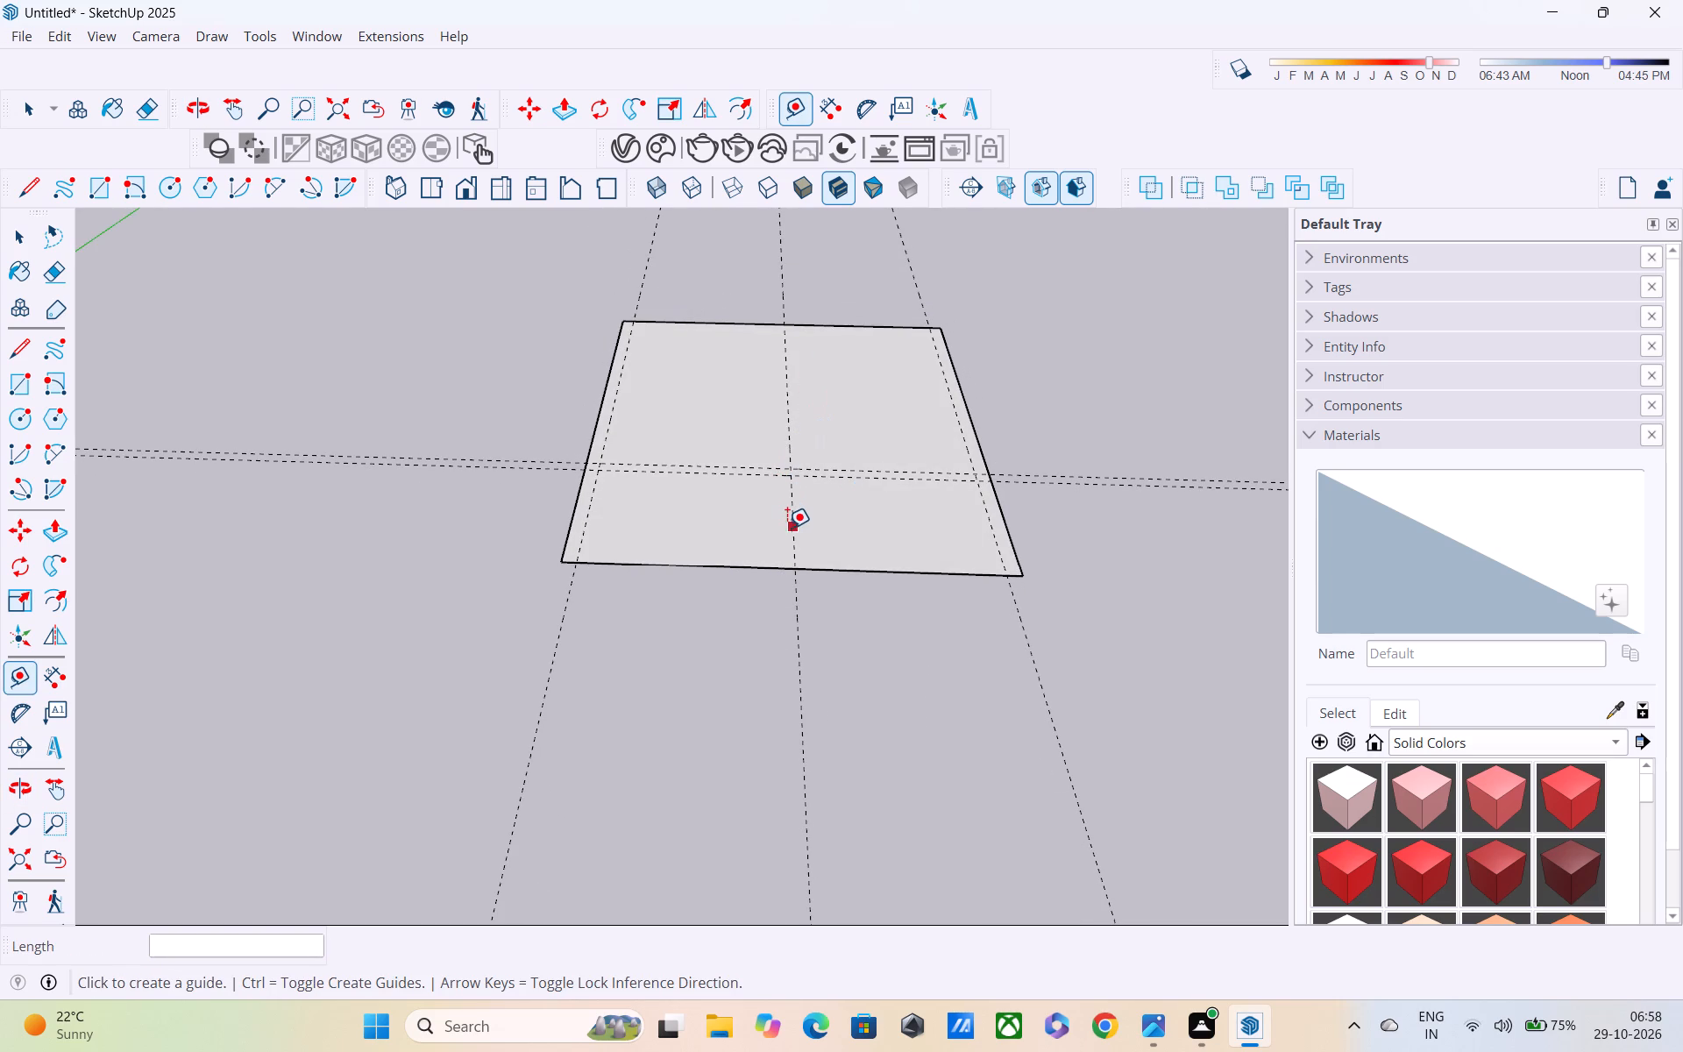
click(791, 530)
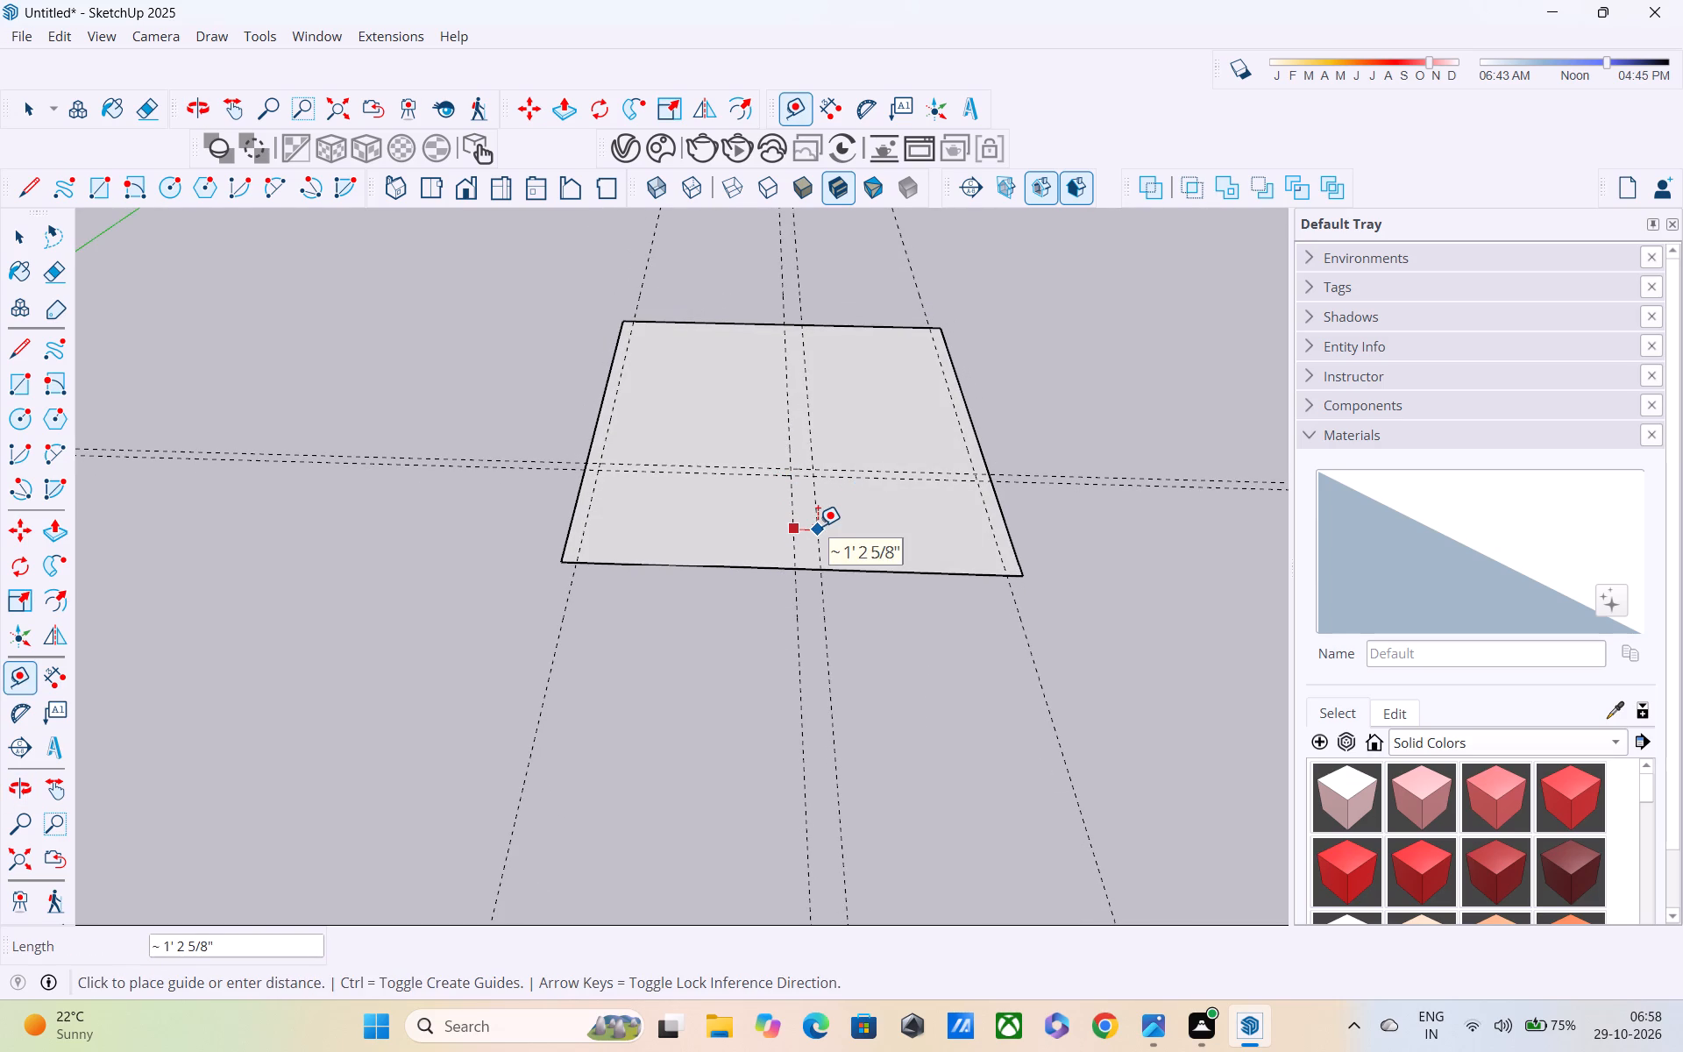
text(6")
key(Return)
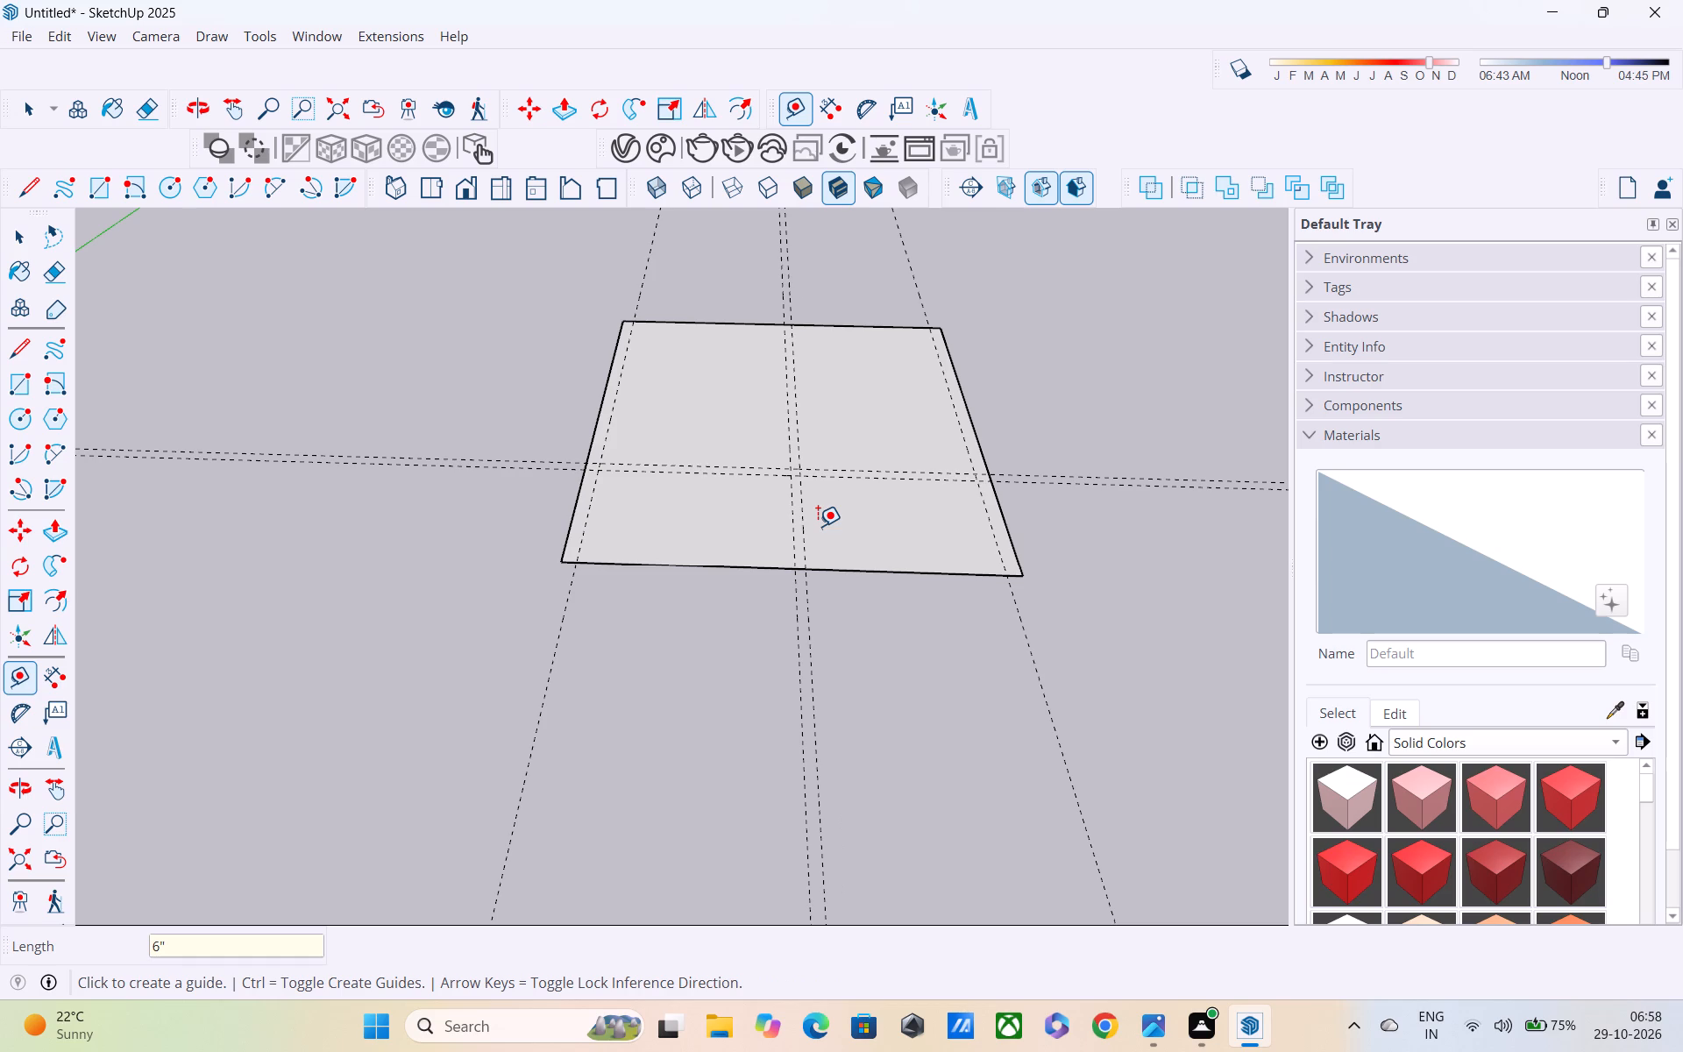
Place a guide line 5' from the 9' cross guide, toward the front 22' edge.
middle_drag(818, 526, 691, 614)
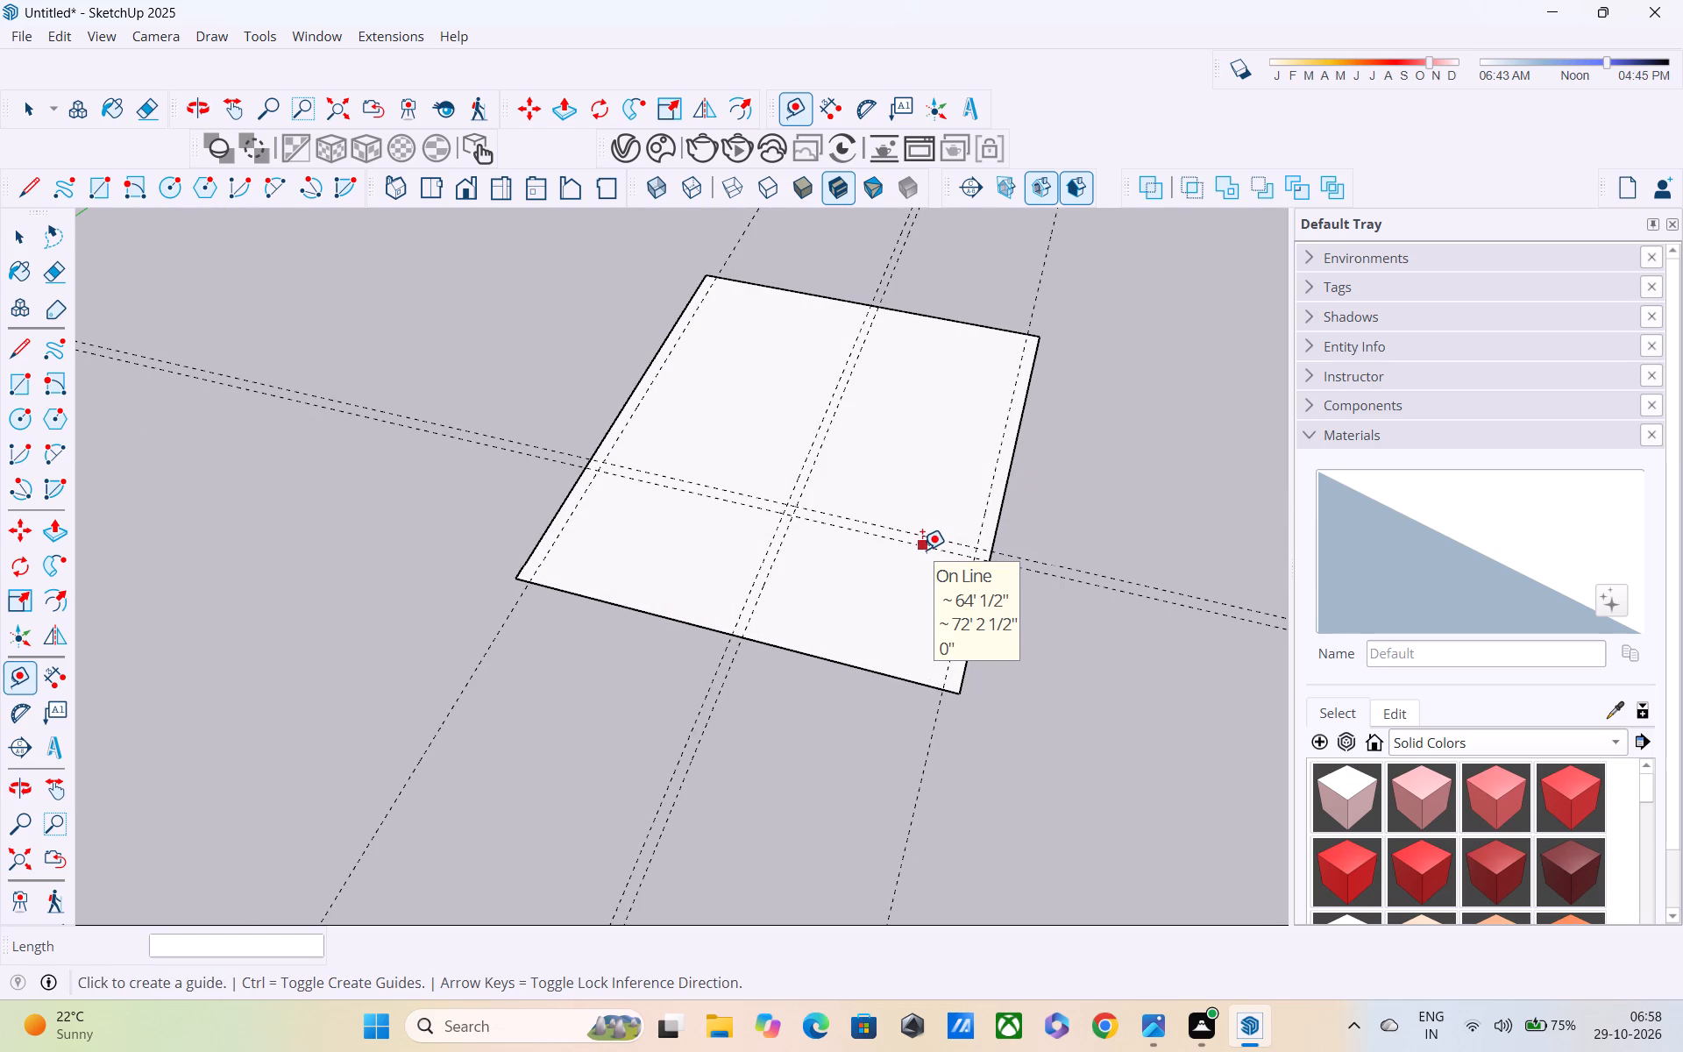
click(925, 542)
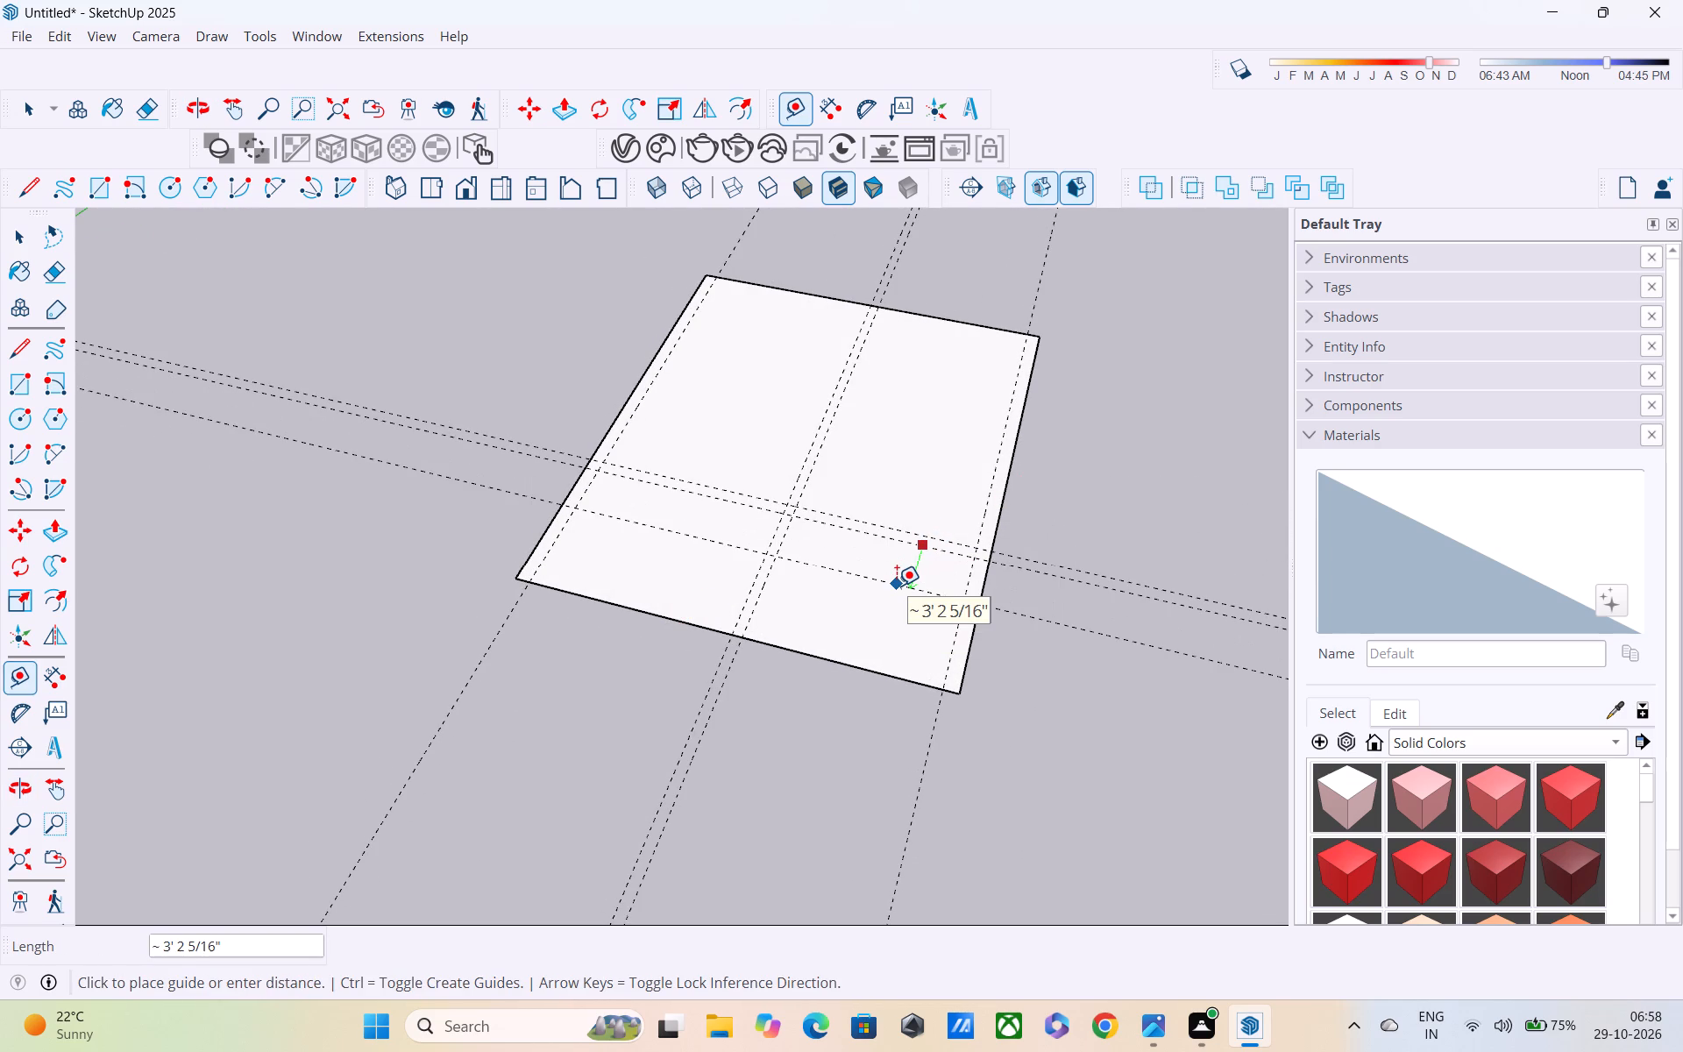
text(5')
key(Return)
Place a guide line 9" from the cross guide nearest the front edge, on its side away from that edge.
middle_drag(896, 586, 1528, 468)
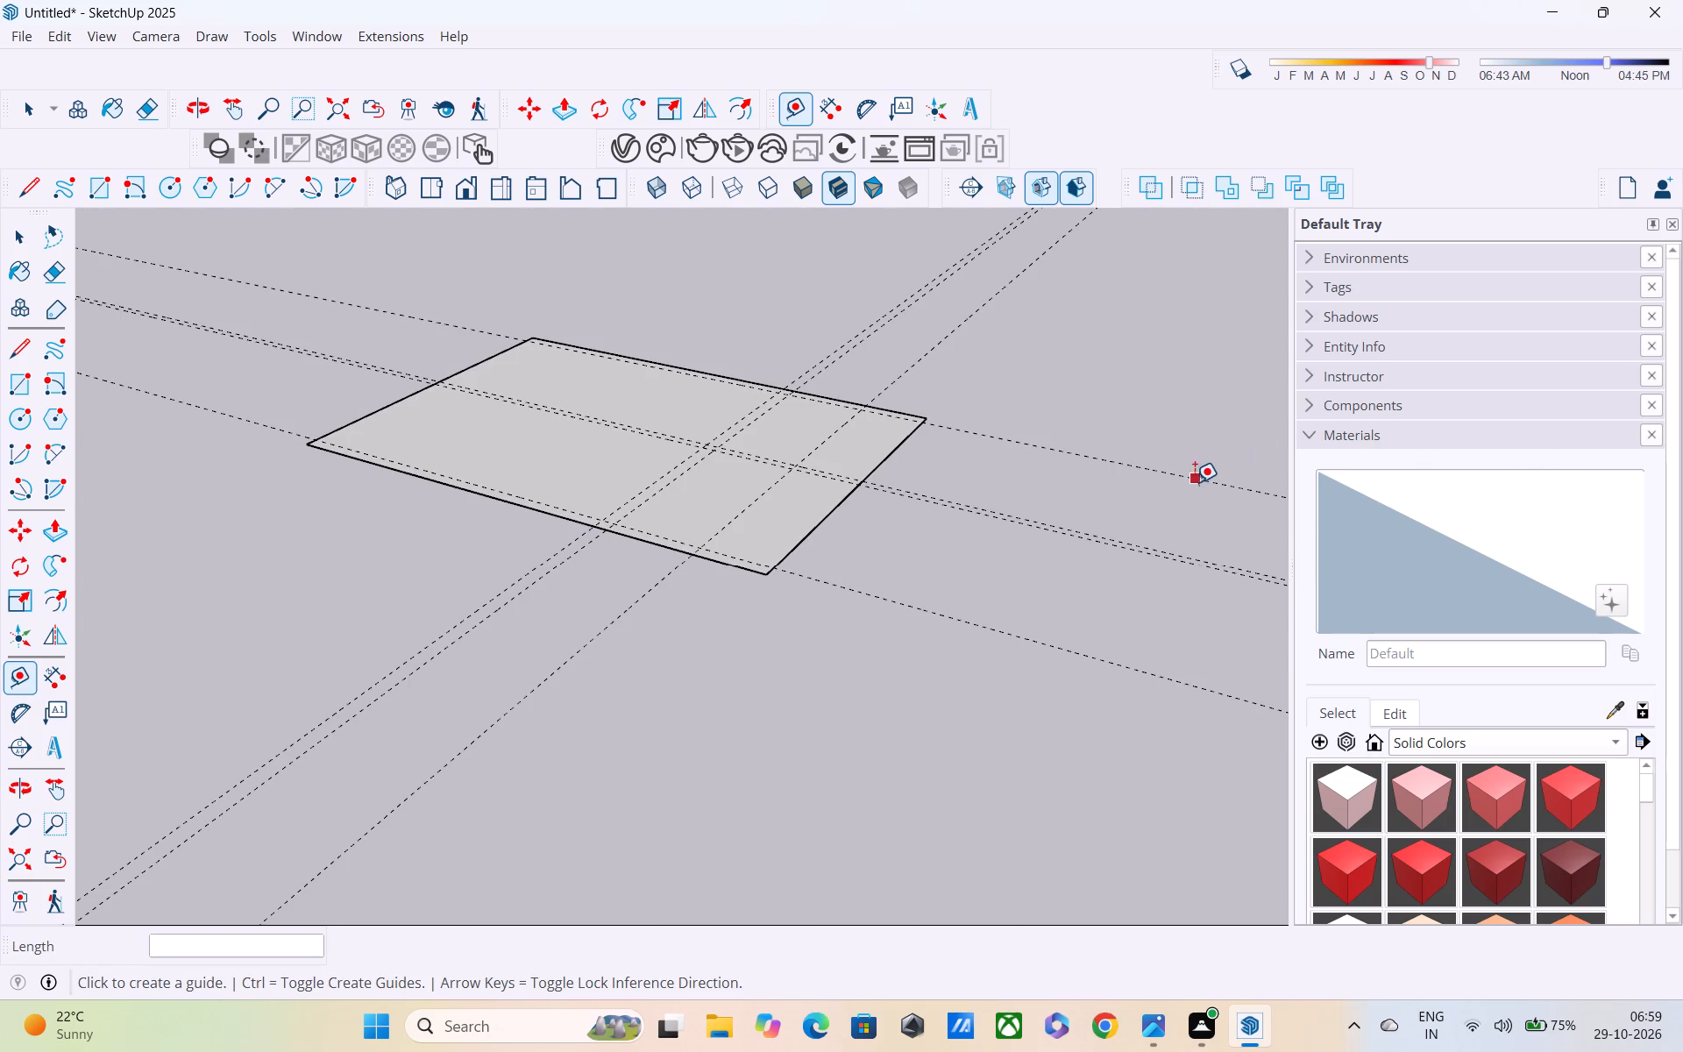
middle_drag(986, 345, 1079, 555)
click(824, 407)
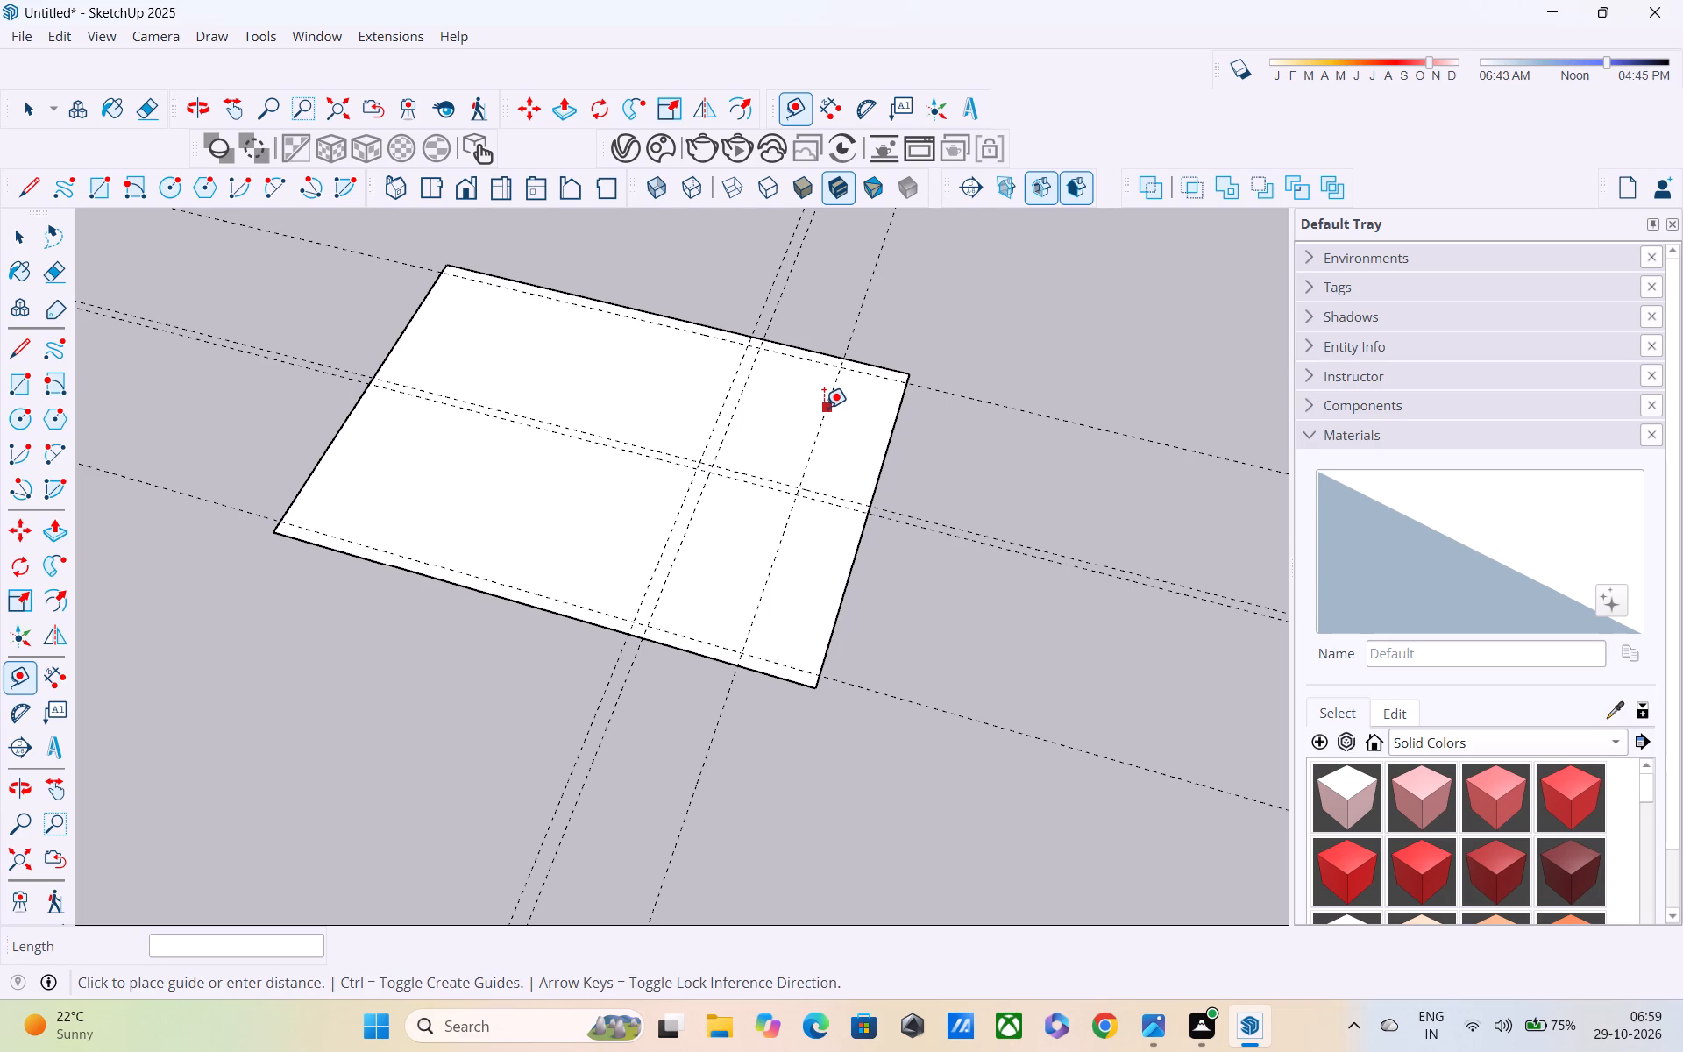
text(9")
key(Return)
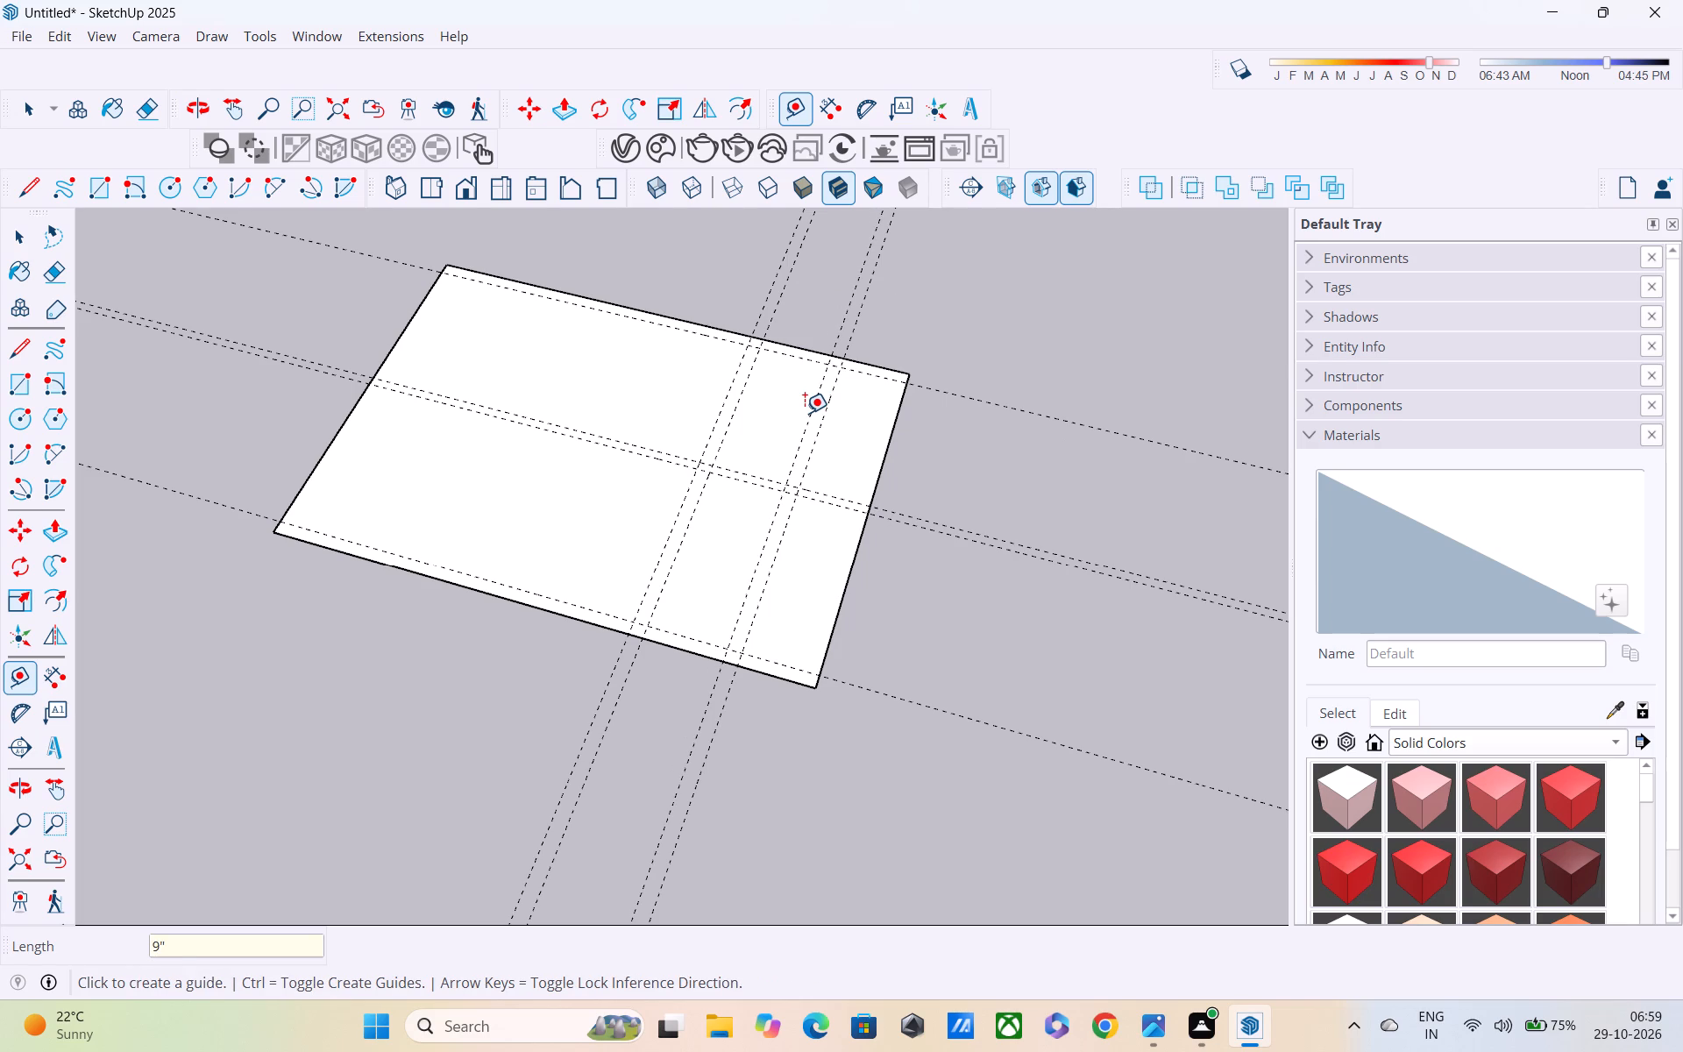
Place a guide line 3' inside the rectangle, parallel to its rear 22' edge.
scroll(805, 413, down, 3)
middle_drag(643, 424, 515, 392)
scroll(507, 390, up, 5)
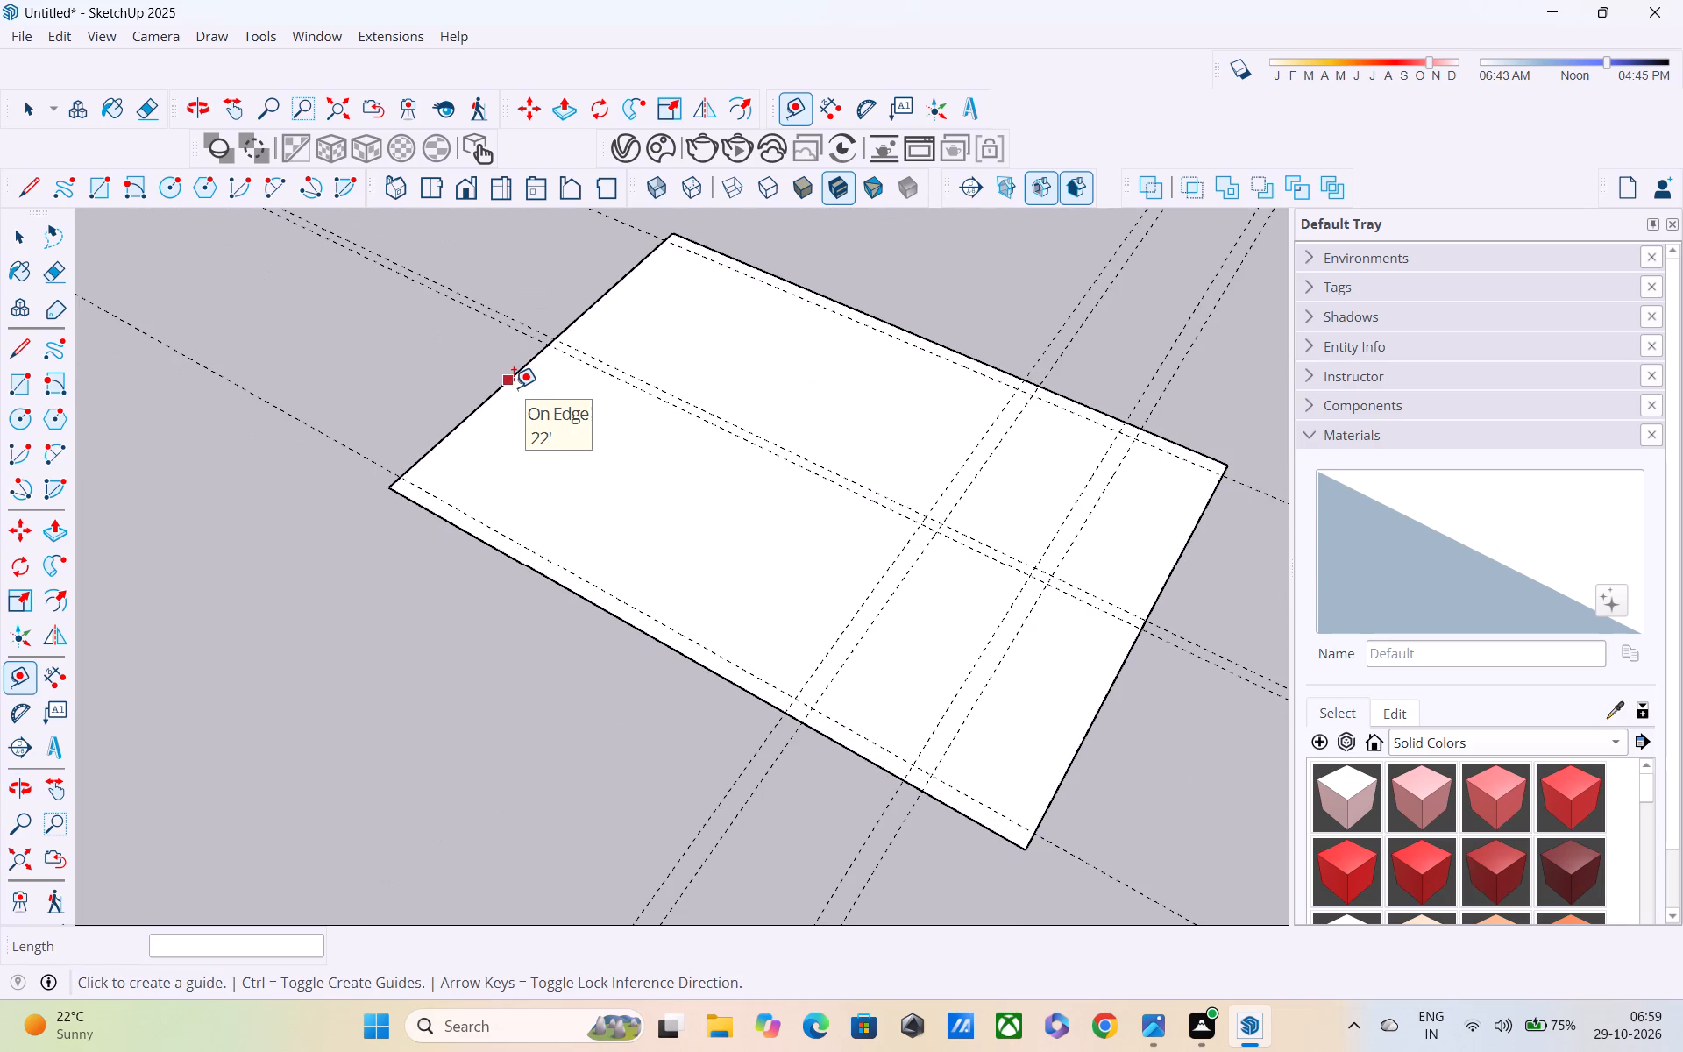
click(505, 380)
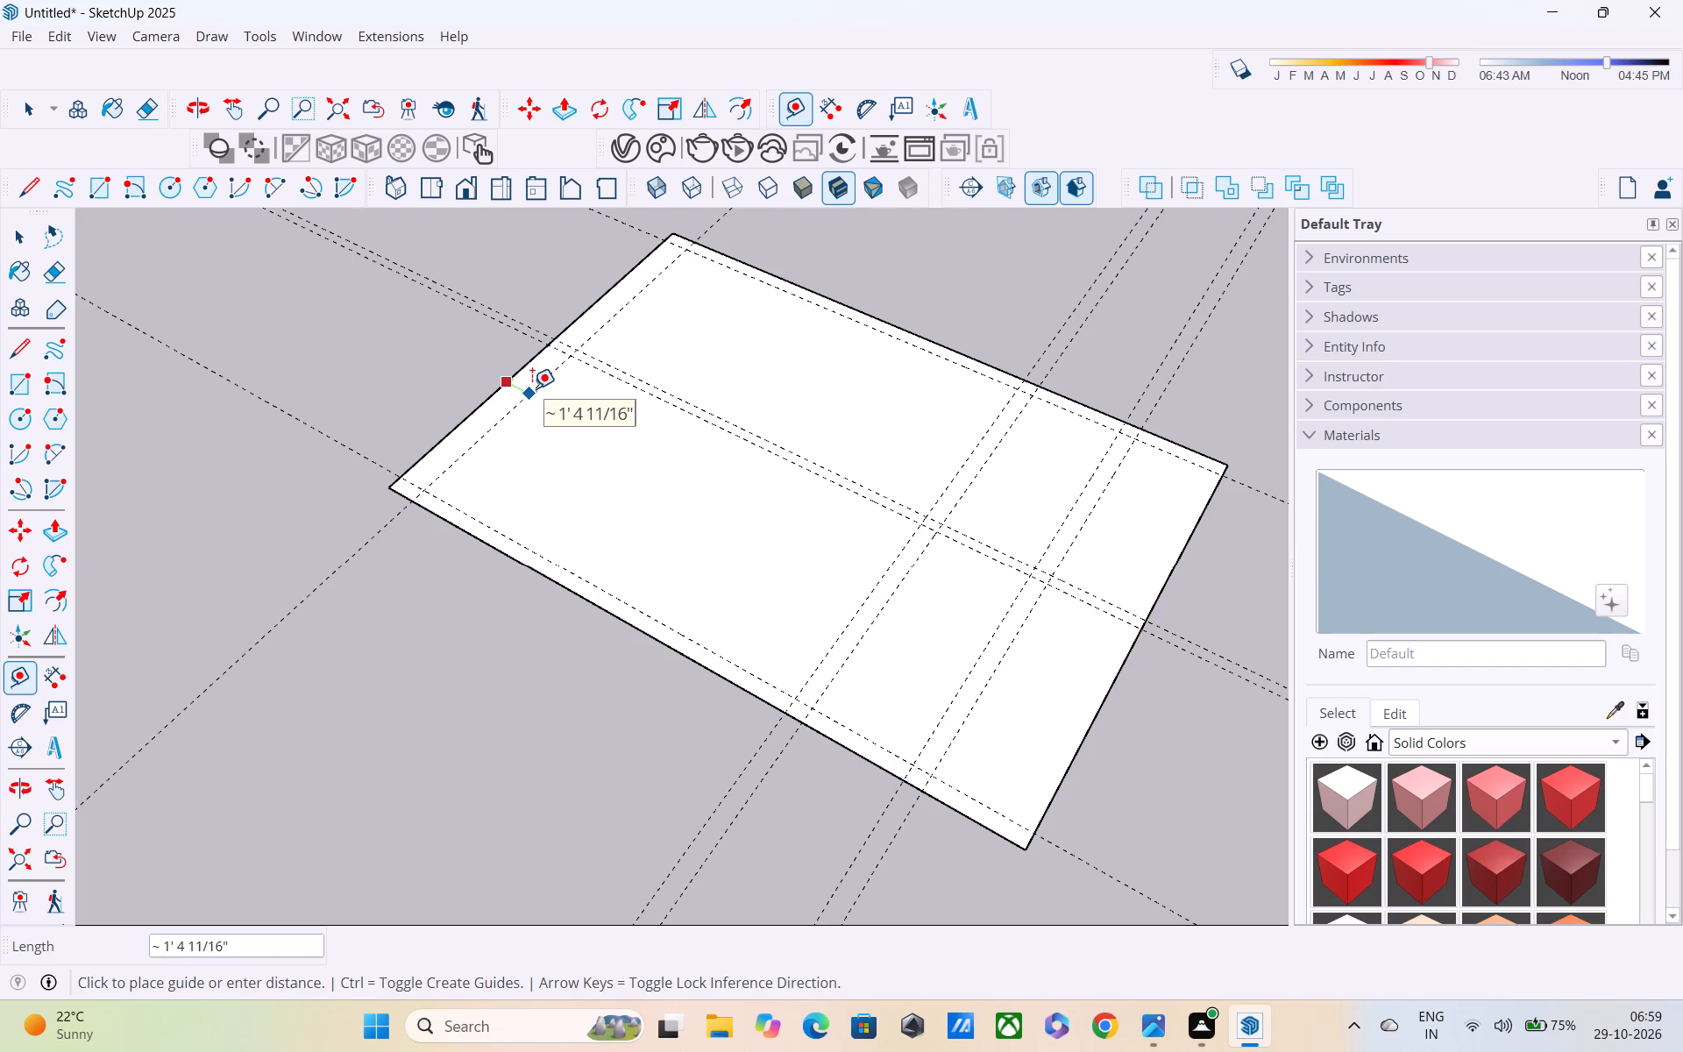
text(3')
key(Return)
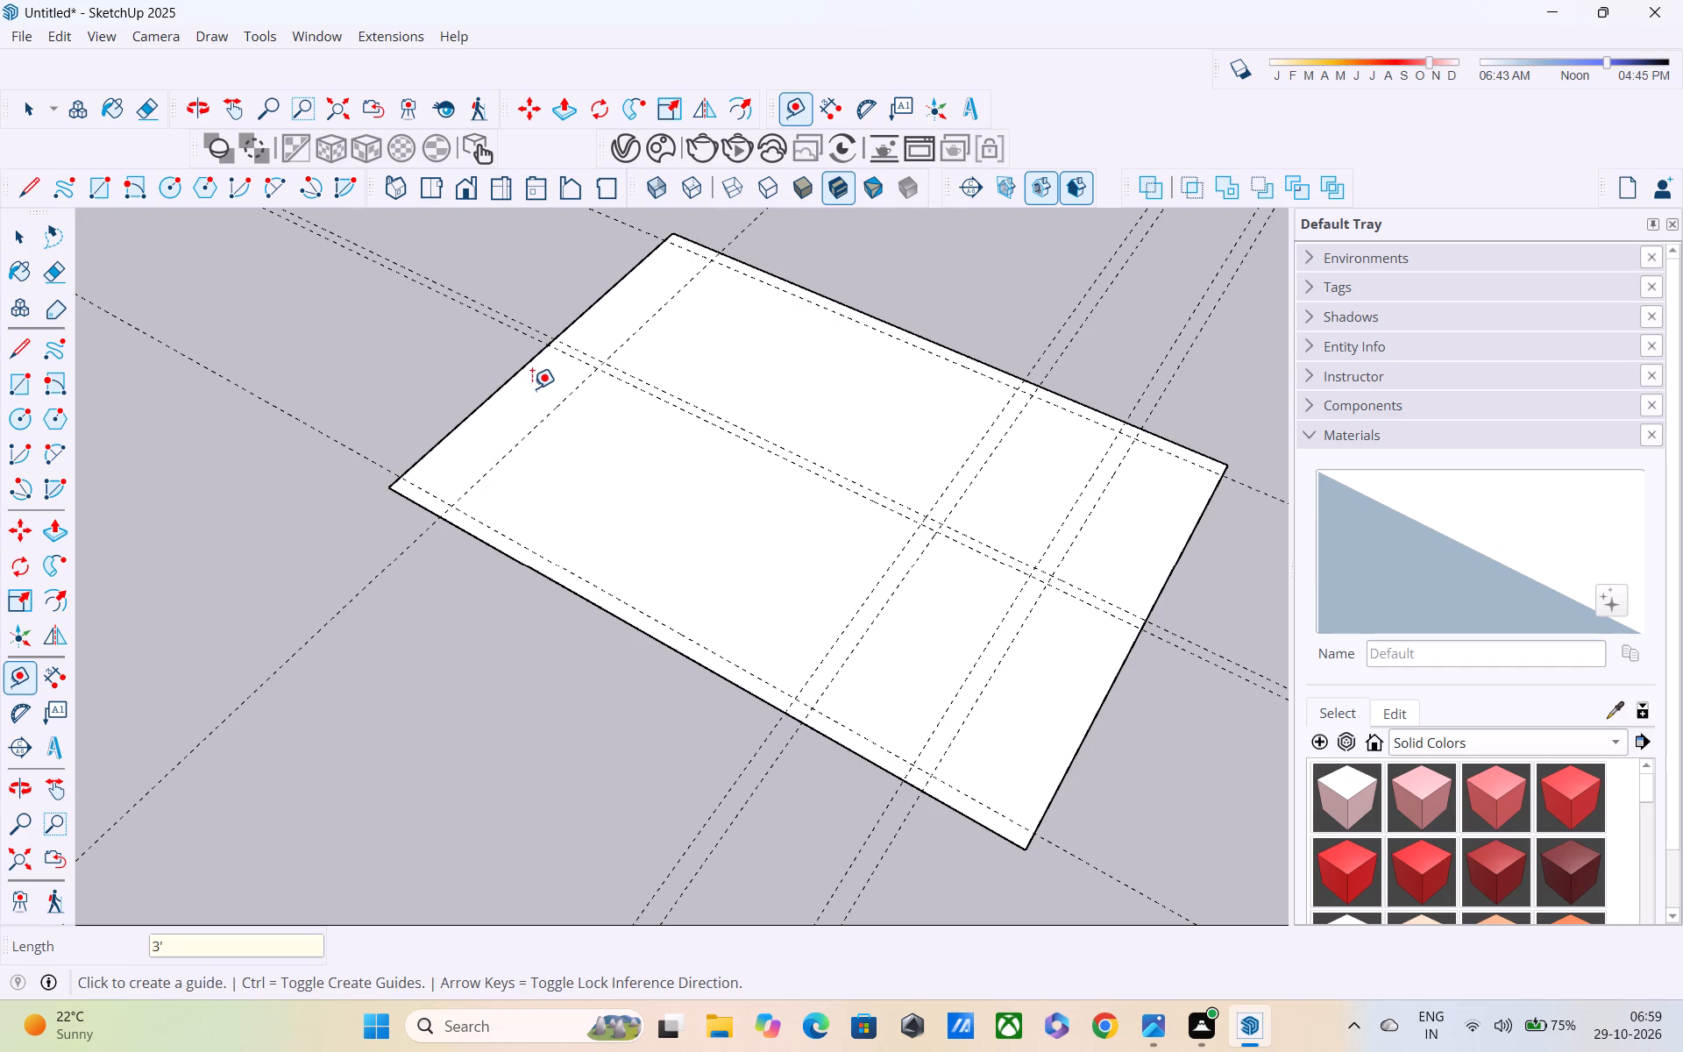
Place a guide line 9" farther inside from the 3' guide at the rear edge.
click(544, 423)
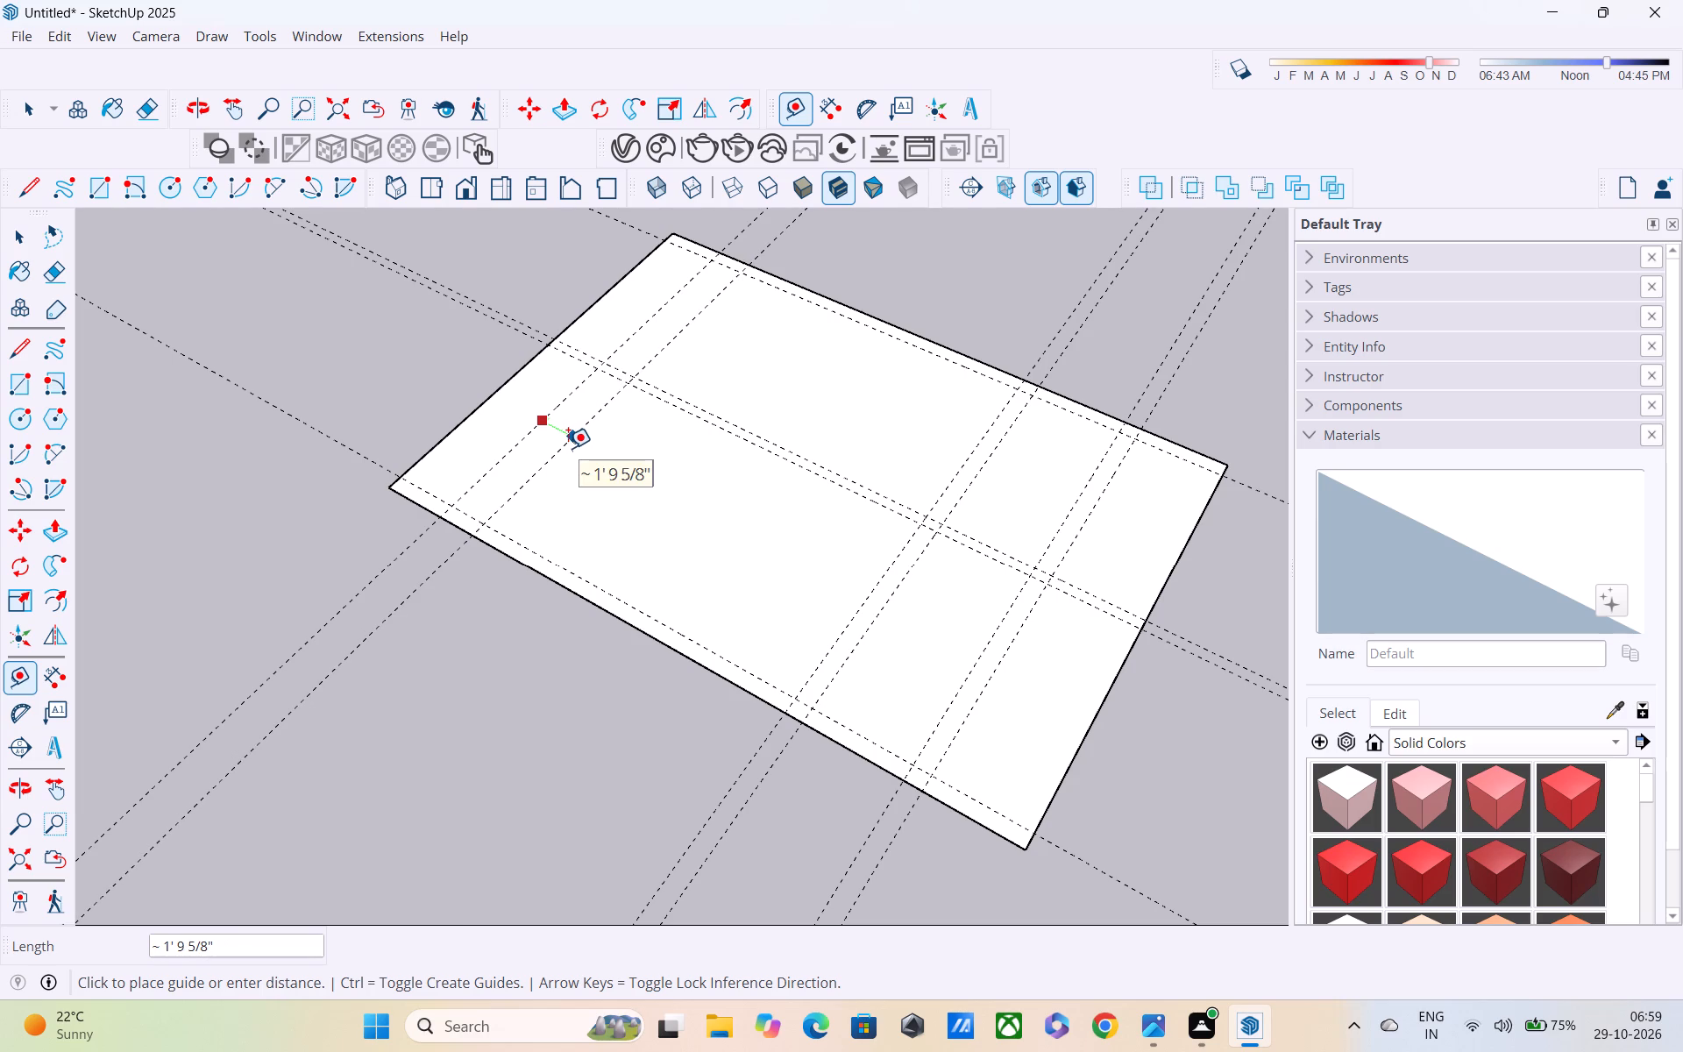
text(9":)
key(BackSpace)
key(BackSpace)
key(BackSpace)
text(9")
key(Return)
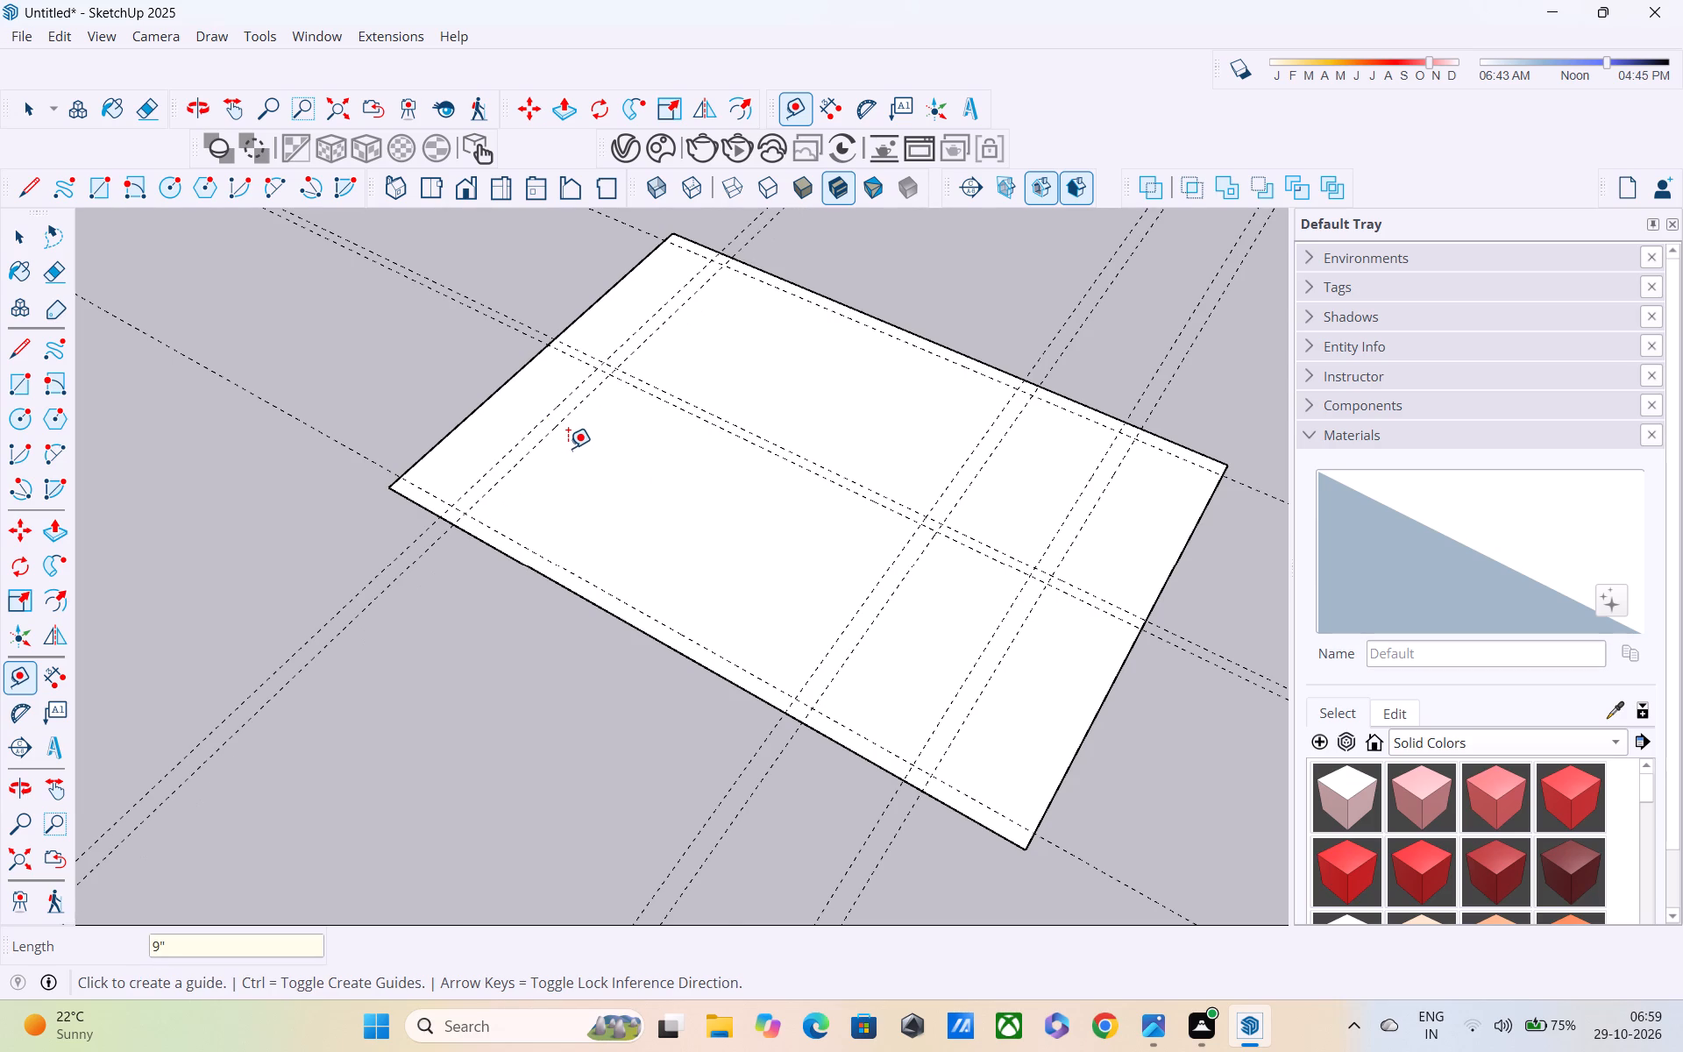
Draw an 18' by 22' rectangle spanning the full width between the 3' rear guide and the 9' front guide.
scroll(568, 448, down, 1)
middle_drag(563, 451, 210, 406)
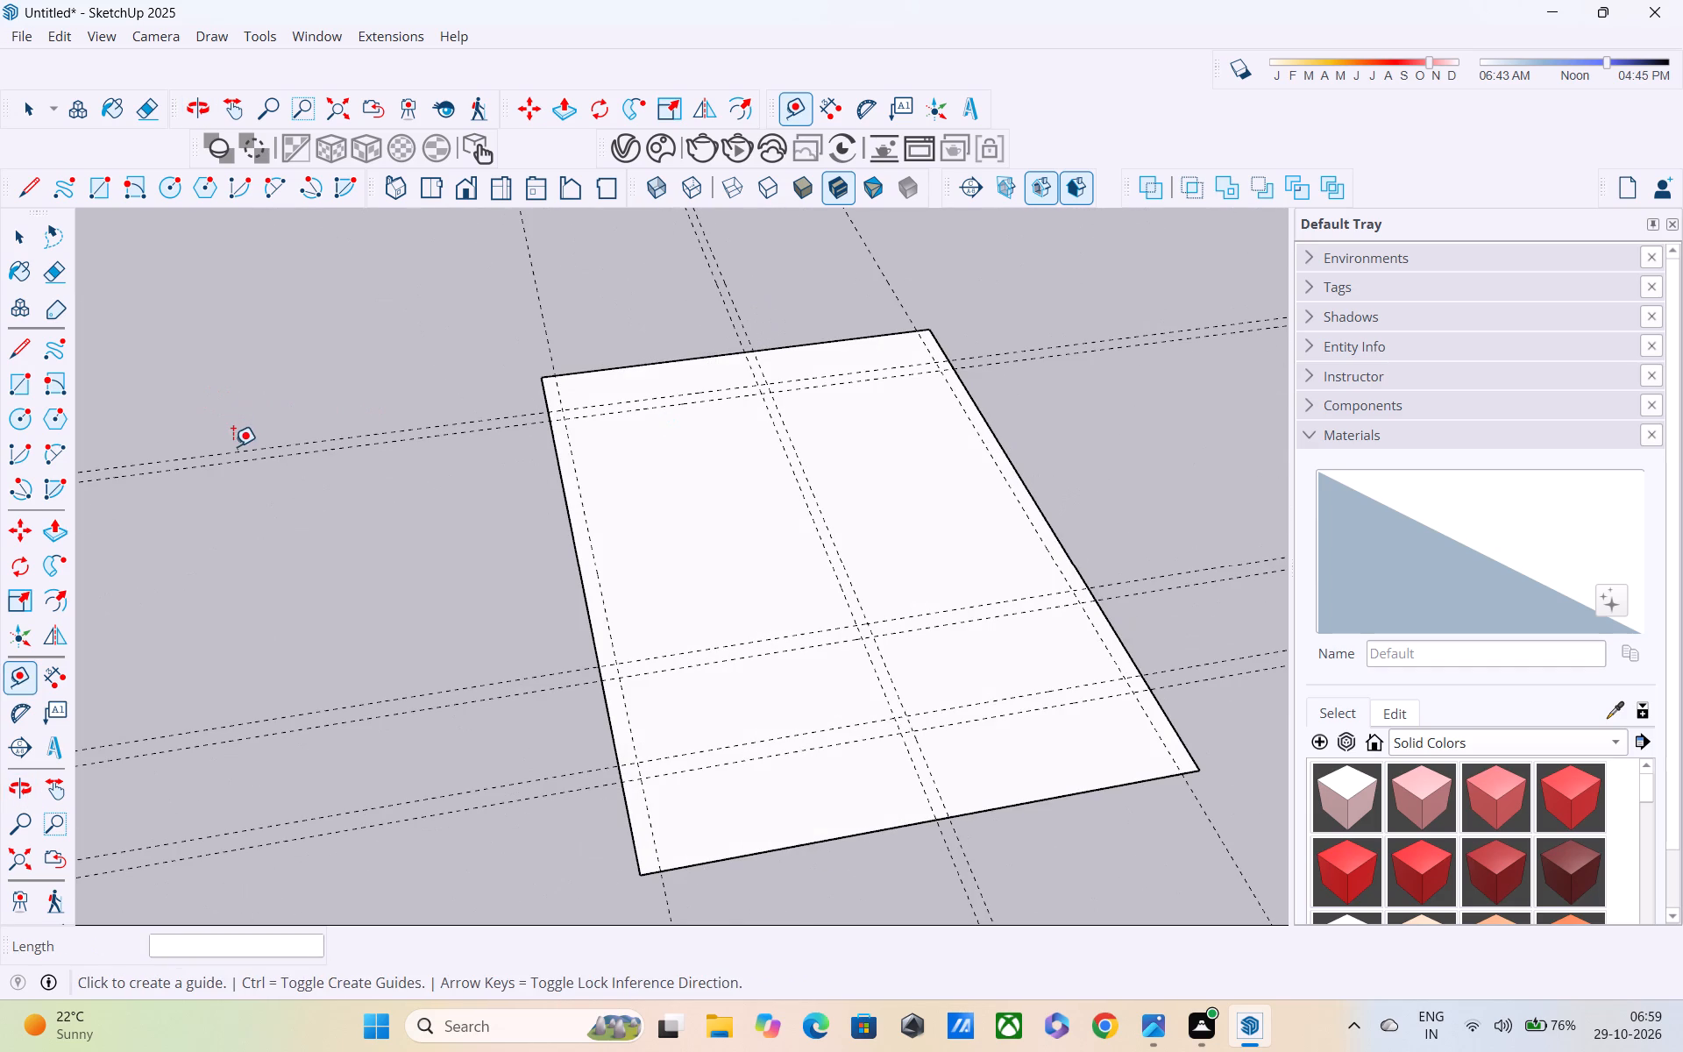
key(r)
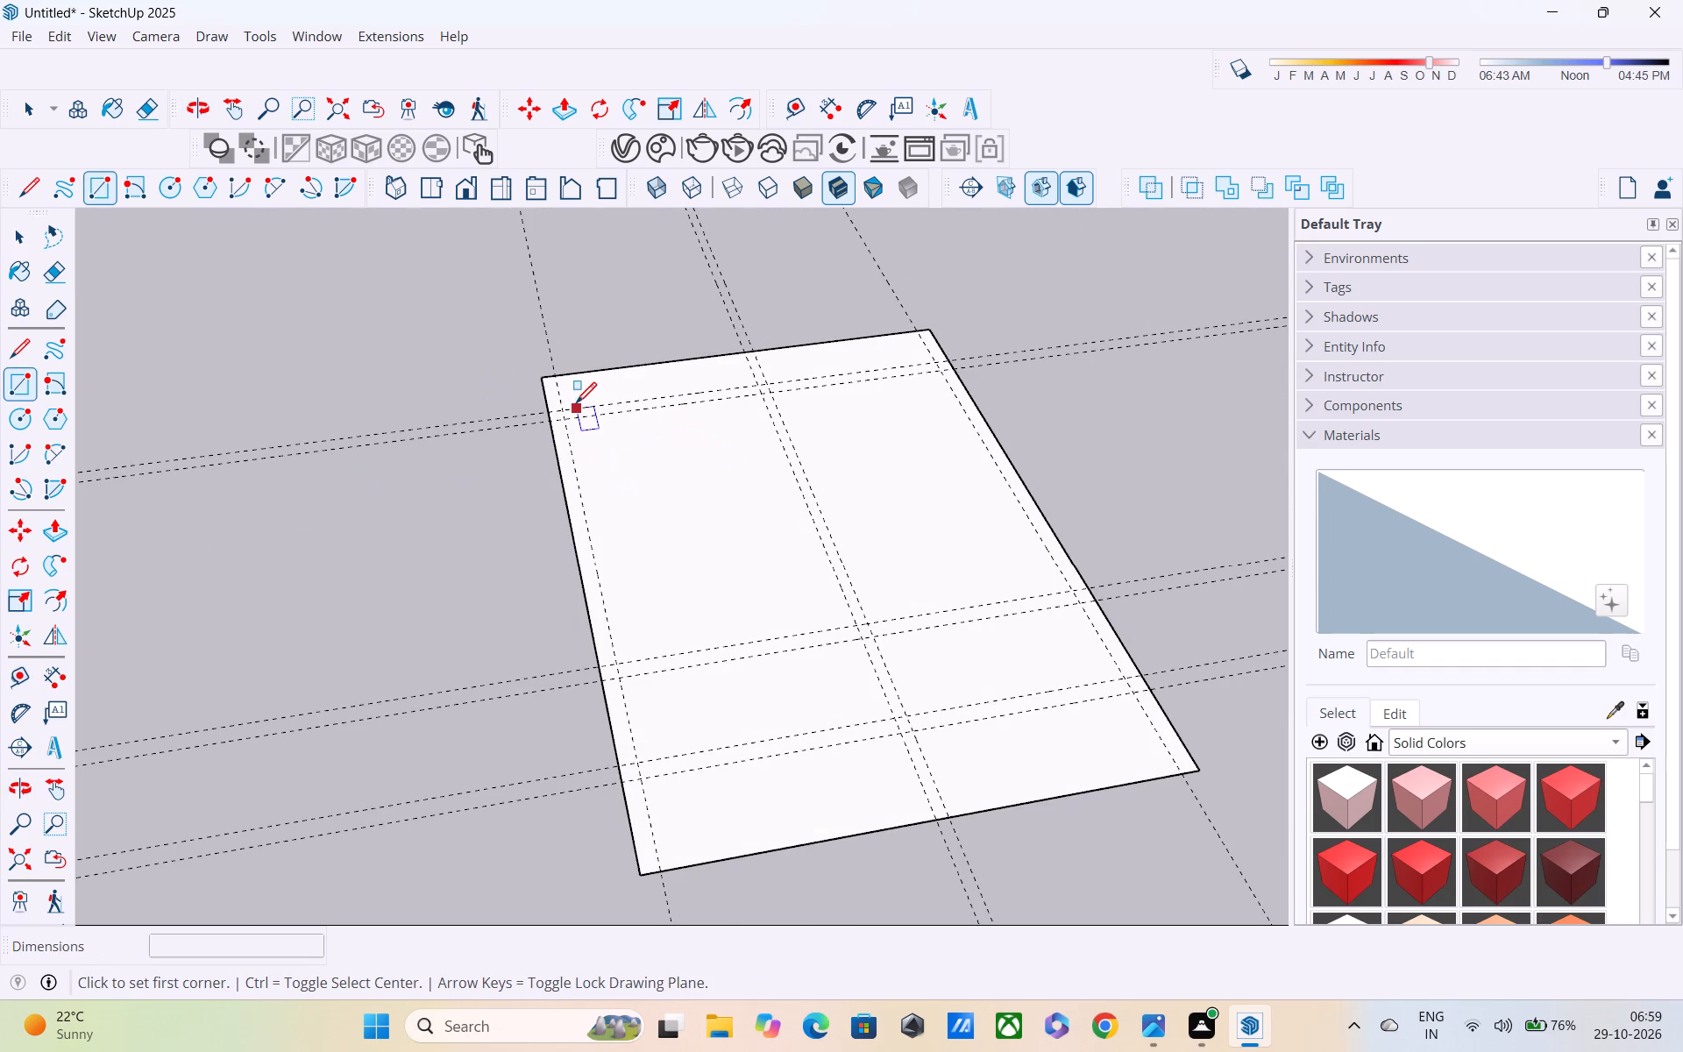
click(546, 411)
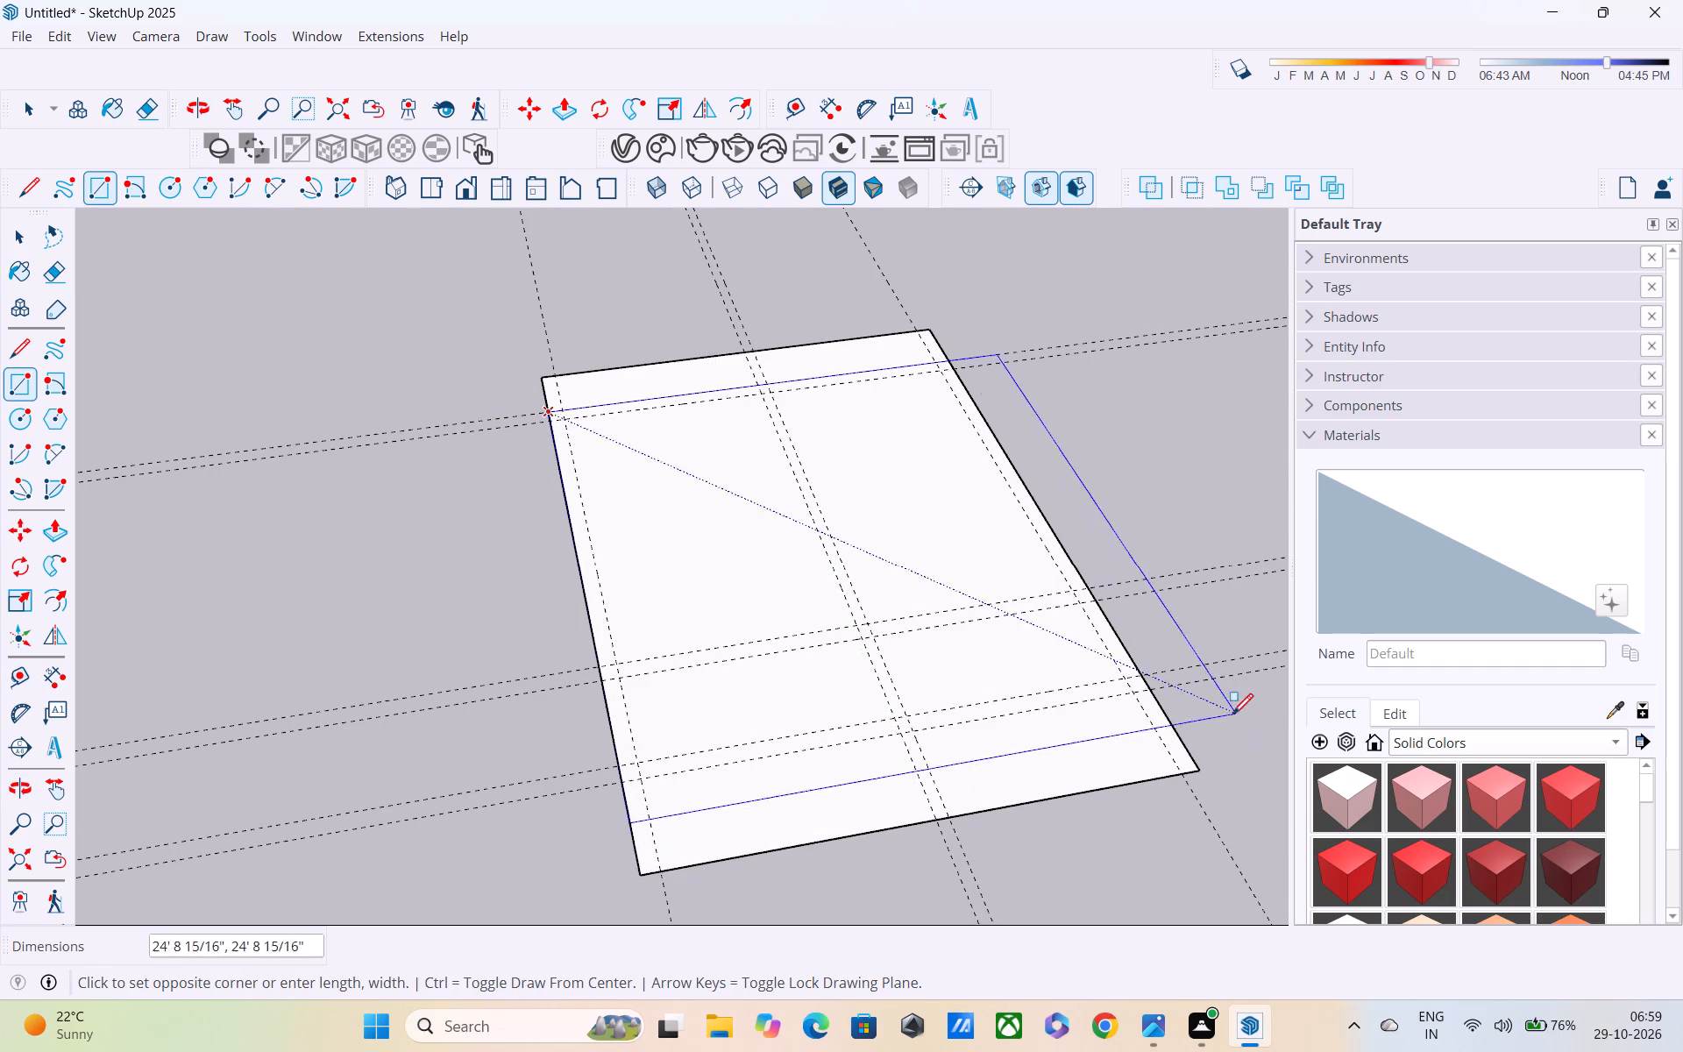
scroll(1094, 605, up, 4)
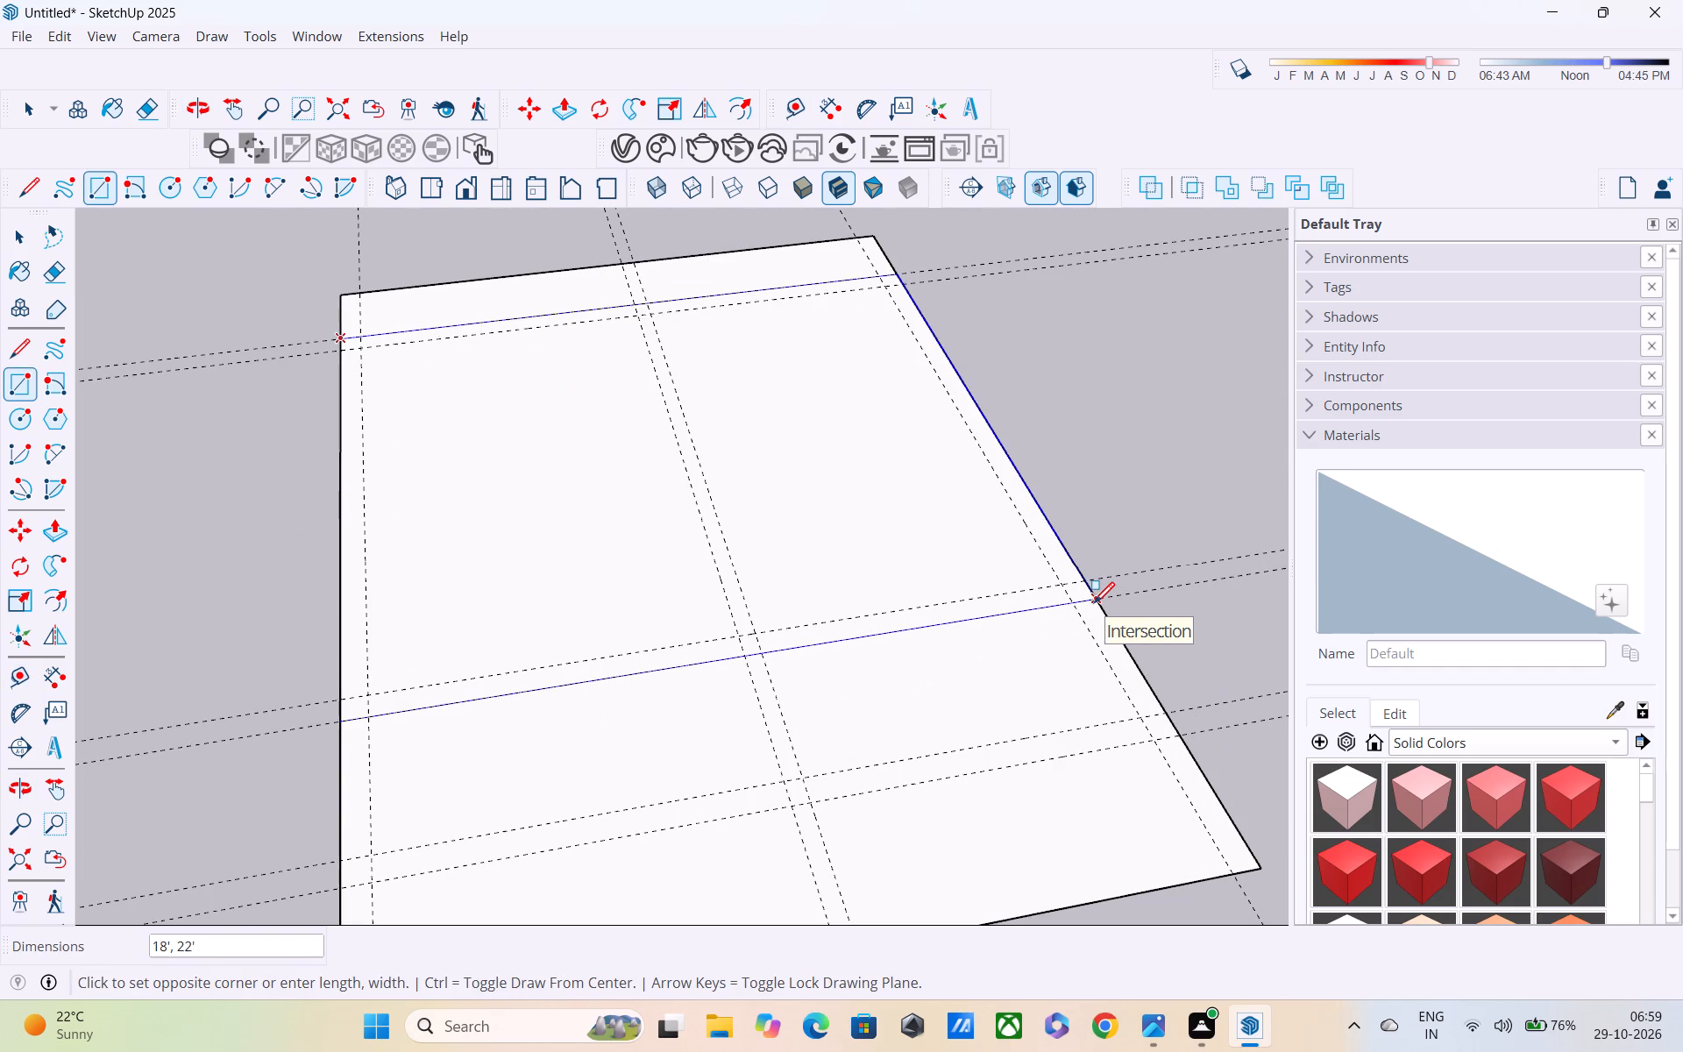
click(1095, 604)
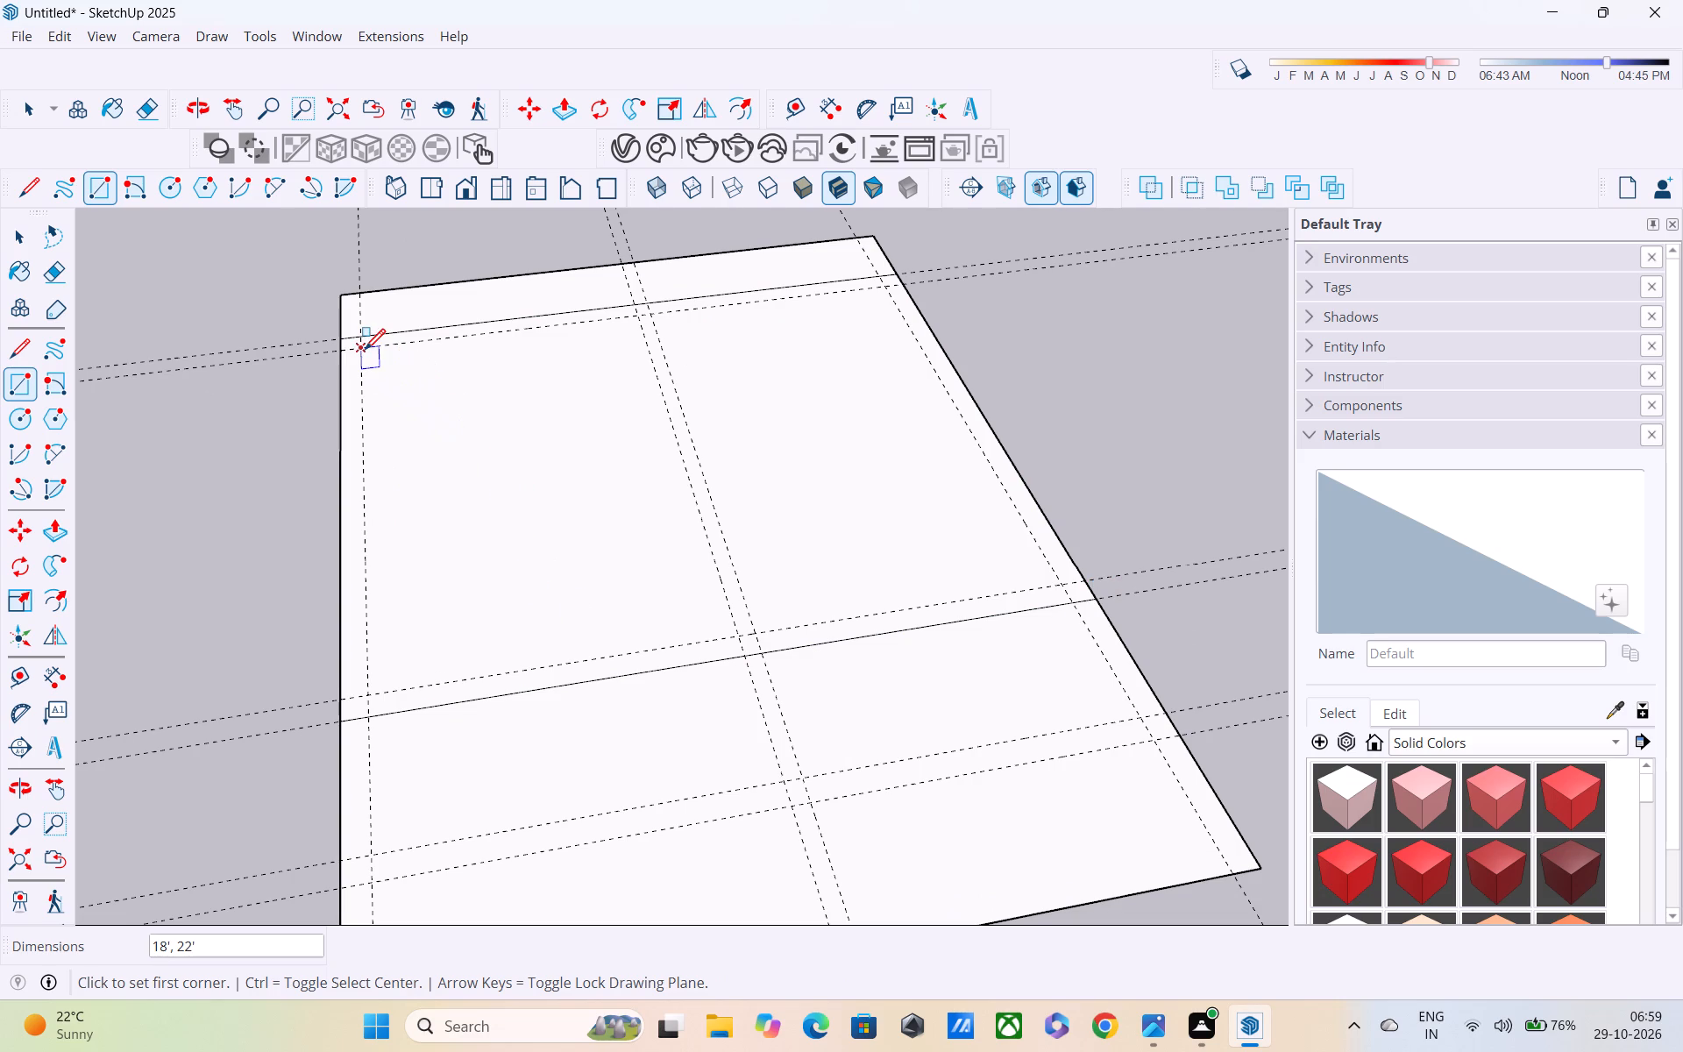
Draw a 20'6" by 16'6" rectangle along the 9" inner wall guides, inside the 18' by 22' outline.
click(365, 352)
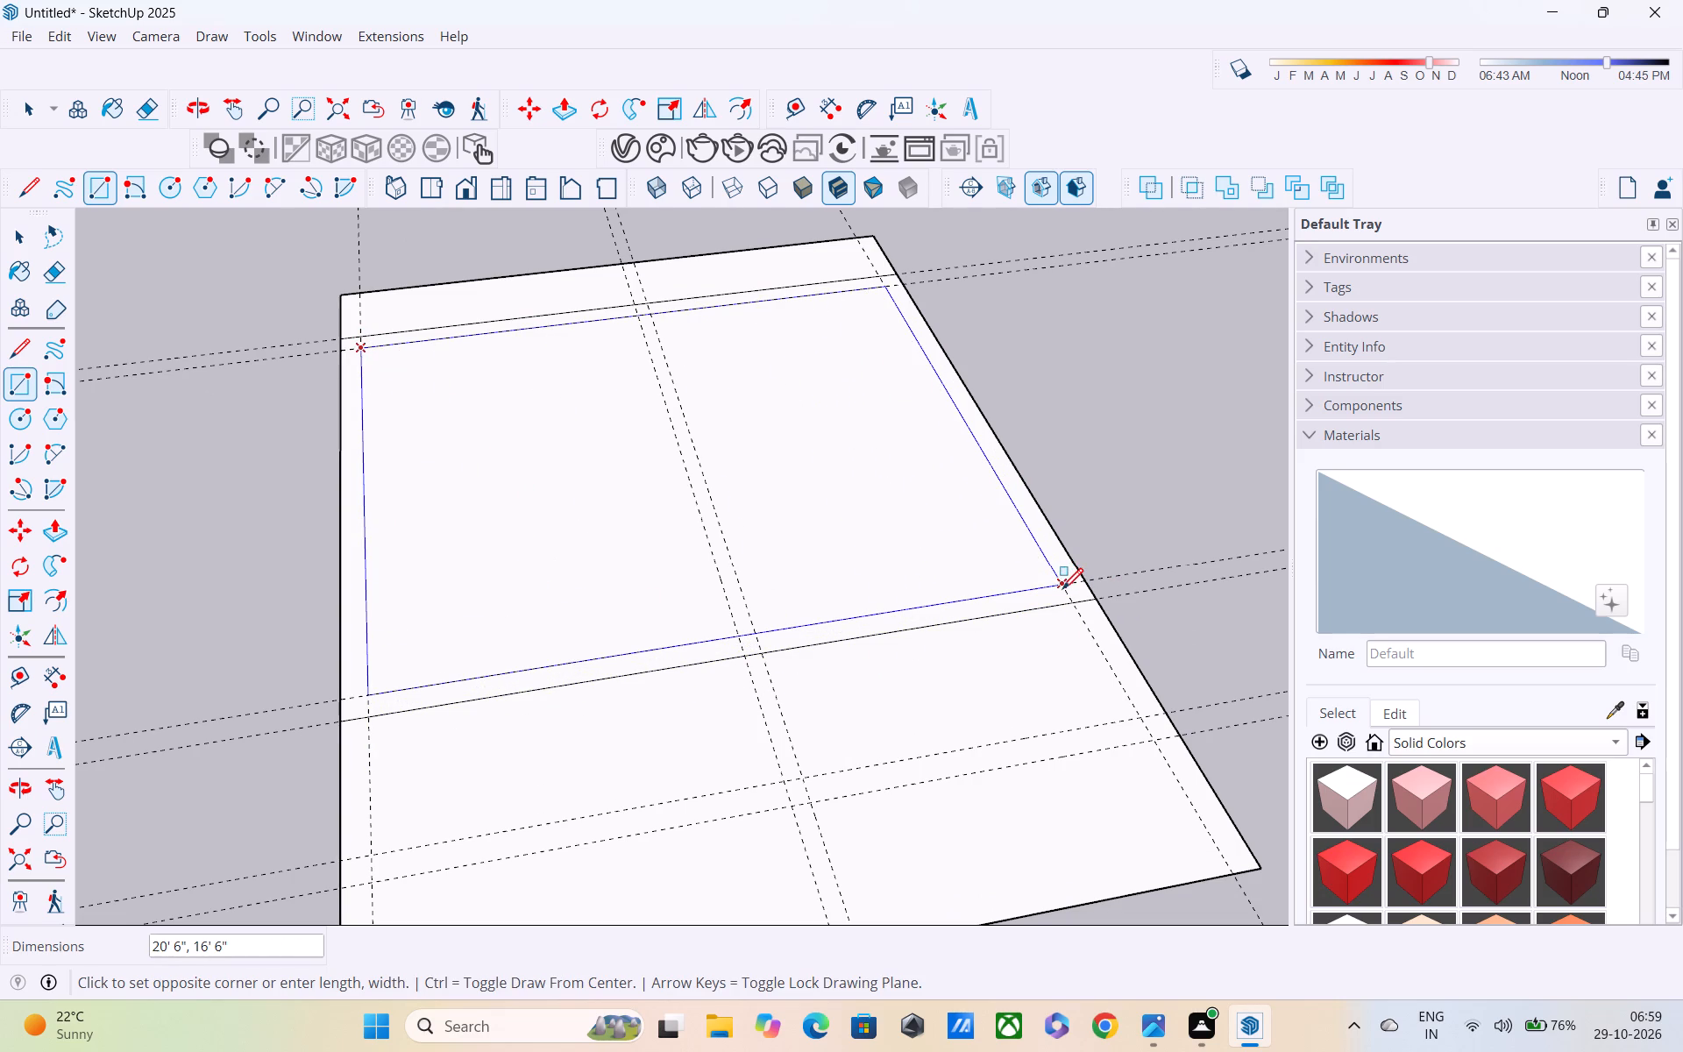
click(1062, 591)
scroll(1040, 595, down, 2)
key(space)
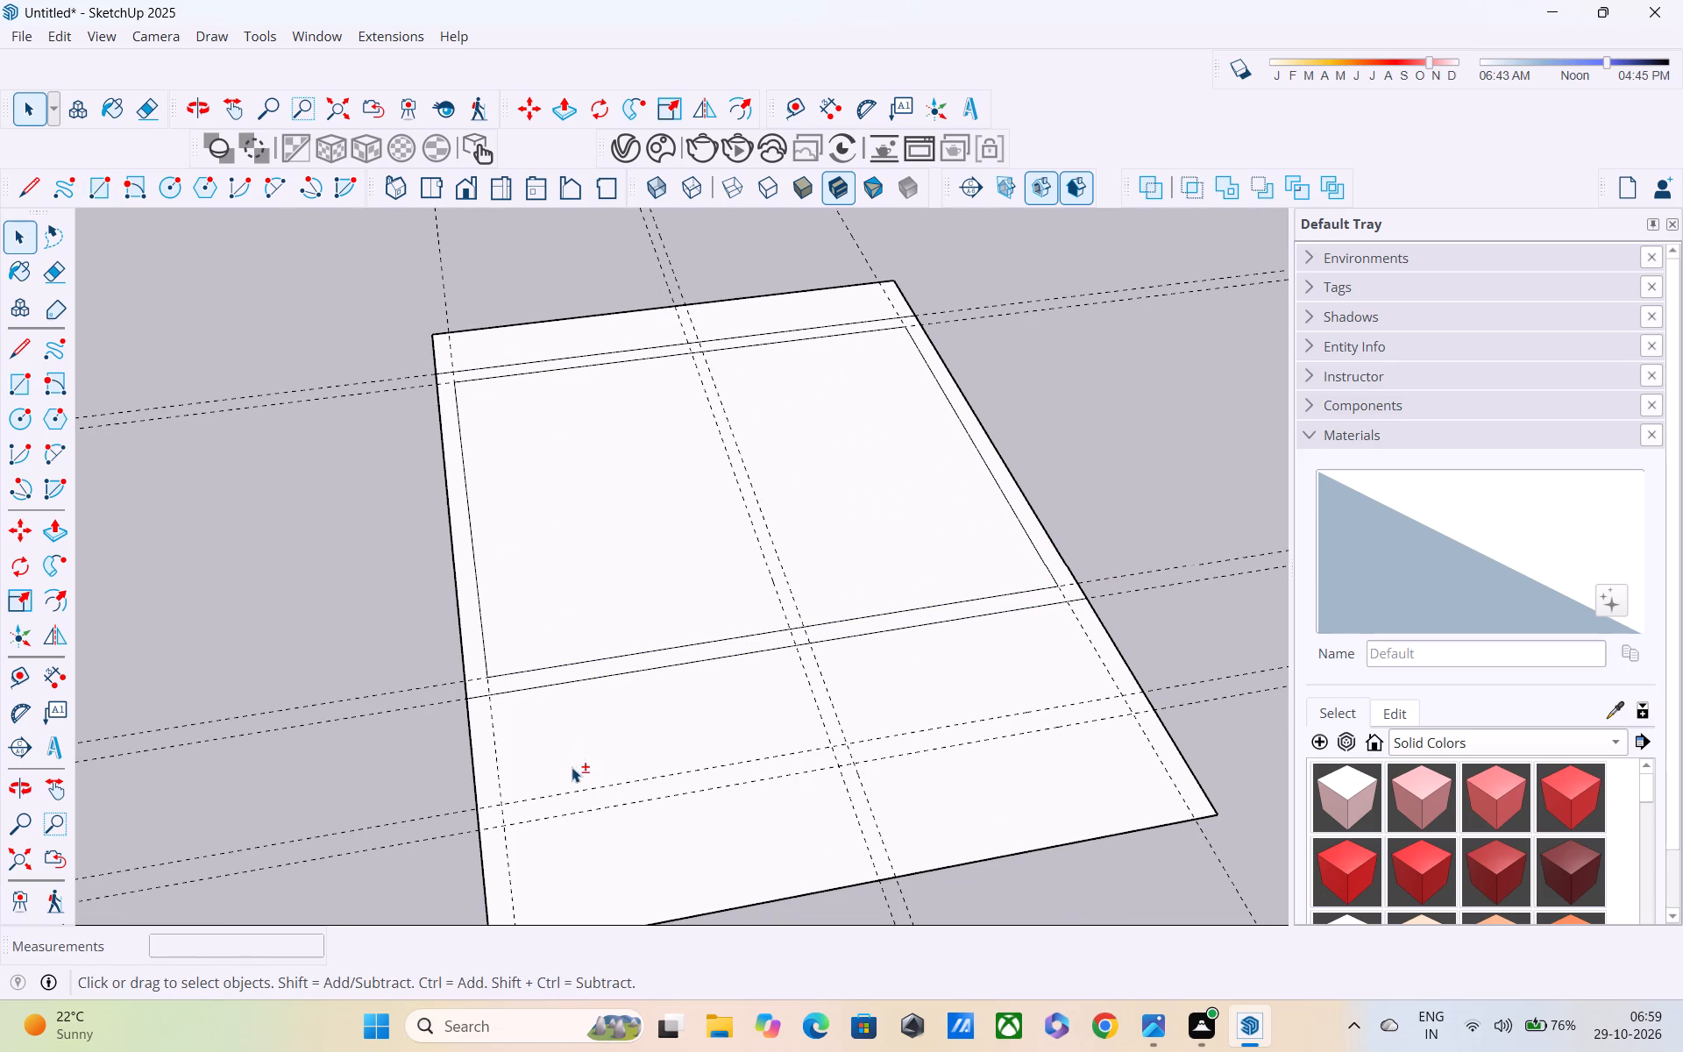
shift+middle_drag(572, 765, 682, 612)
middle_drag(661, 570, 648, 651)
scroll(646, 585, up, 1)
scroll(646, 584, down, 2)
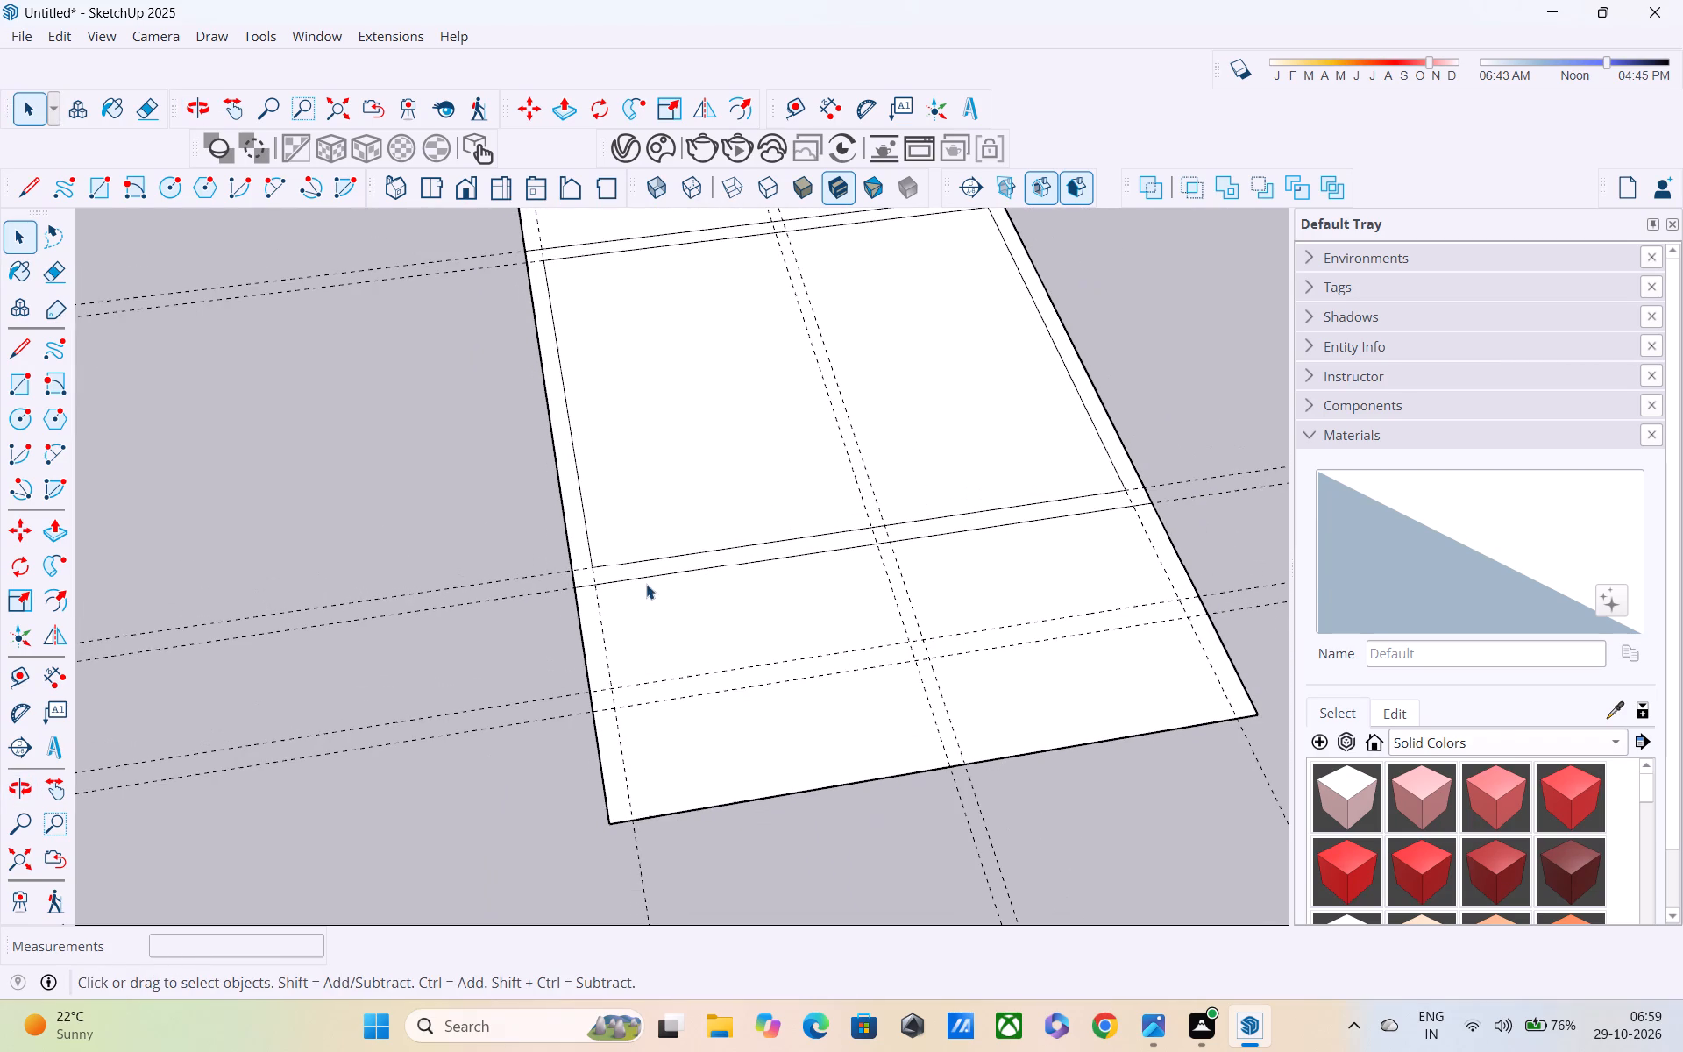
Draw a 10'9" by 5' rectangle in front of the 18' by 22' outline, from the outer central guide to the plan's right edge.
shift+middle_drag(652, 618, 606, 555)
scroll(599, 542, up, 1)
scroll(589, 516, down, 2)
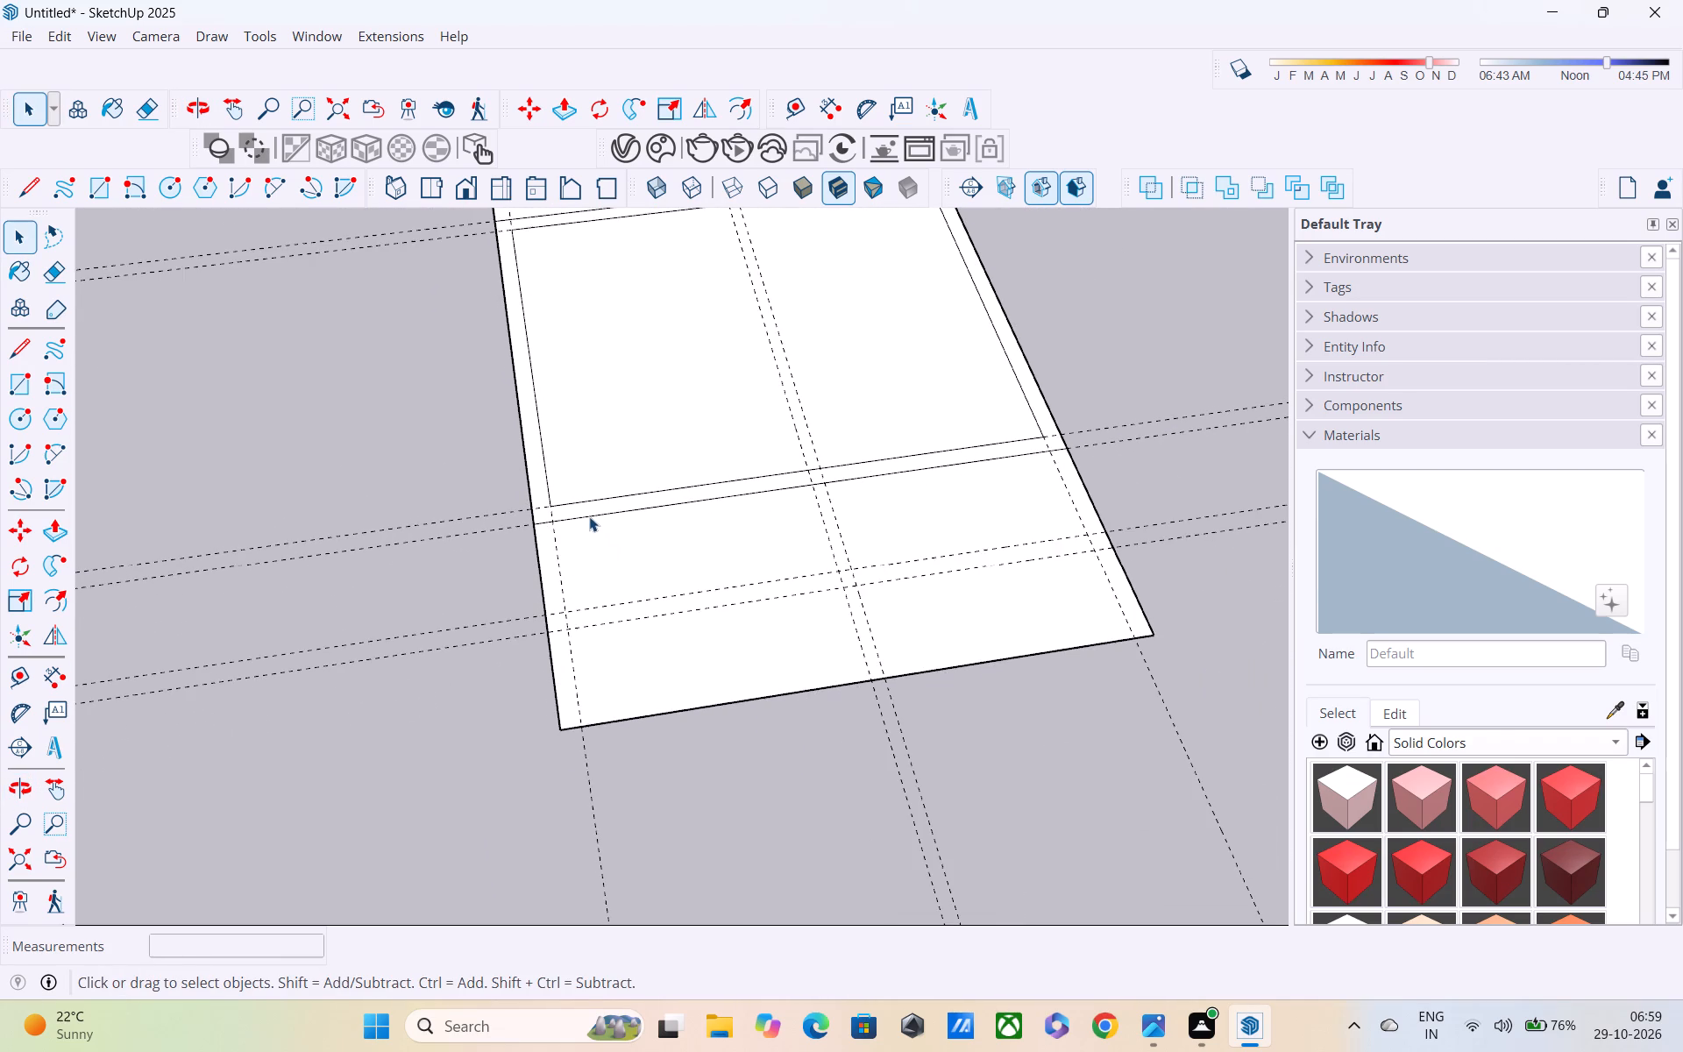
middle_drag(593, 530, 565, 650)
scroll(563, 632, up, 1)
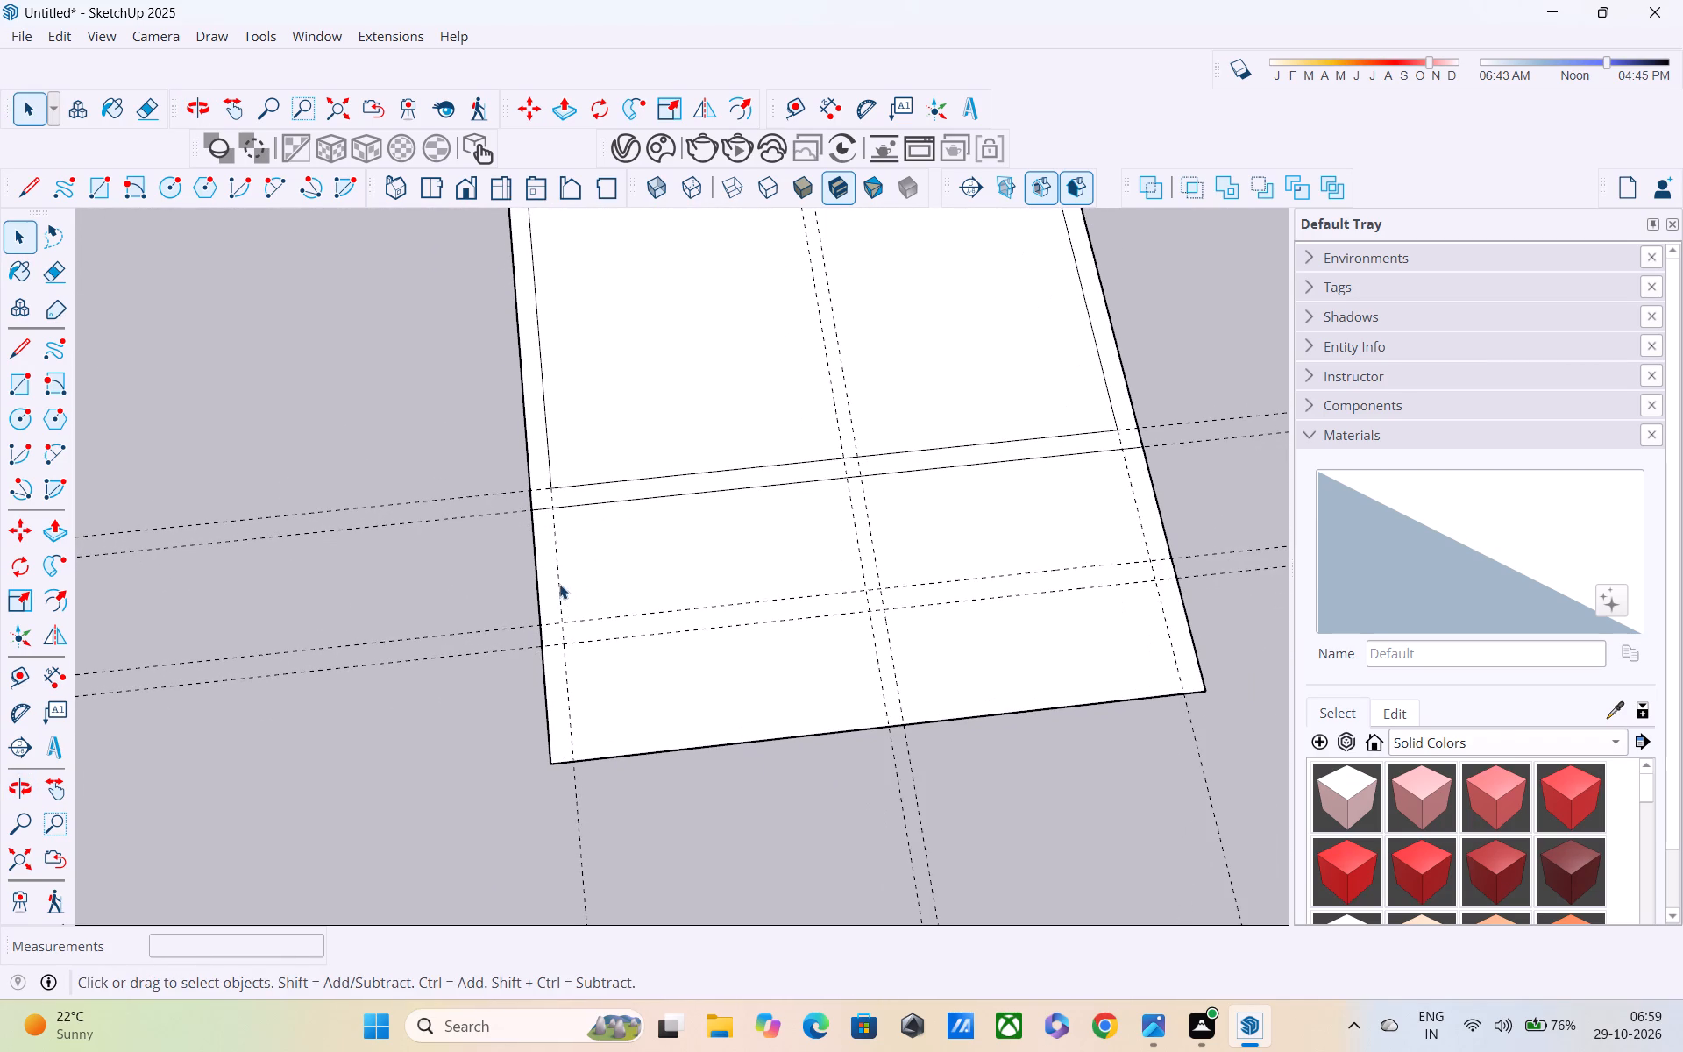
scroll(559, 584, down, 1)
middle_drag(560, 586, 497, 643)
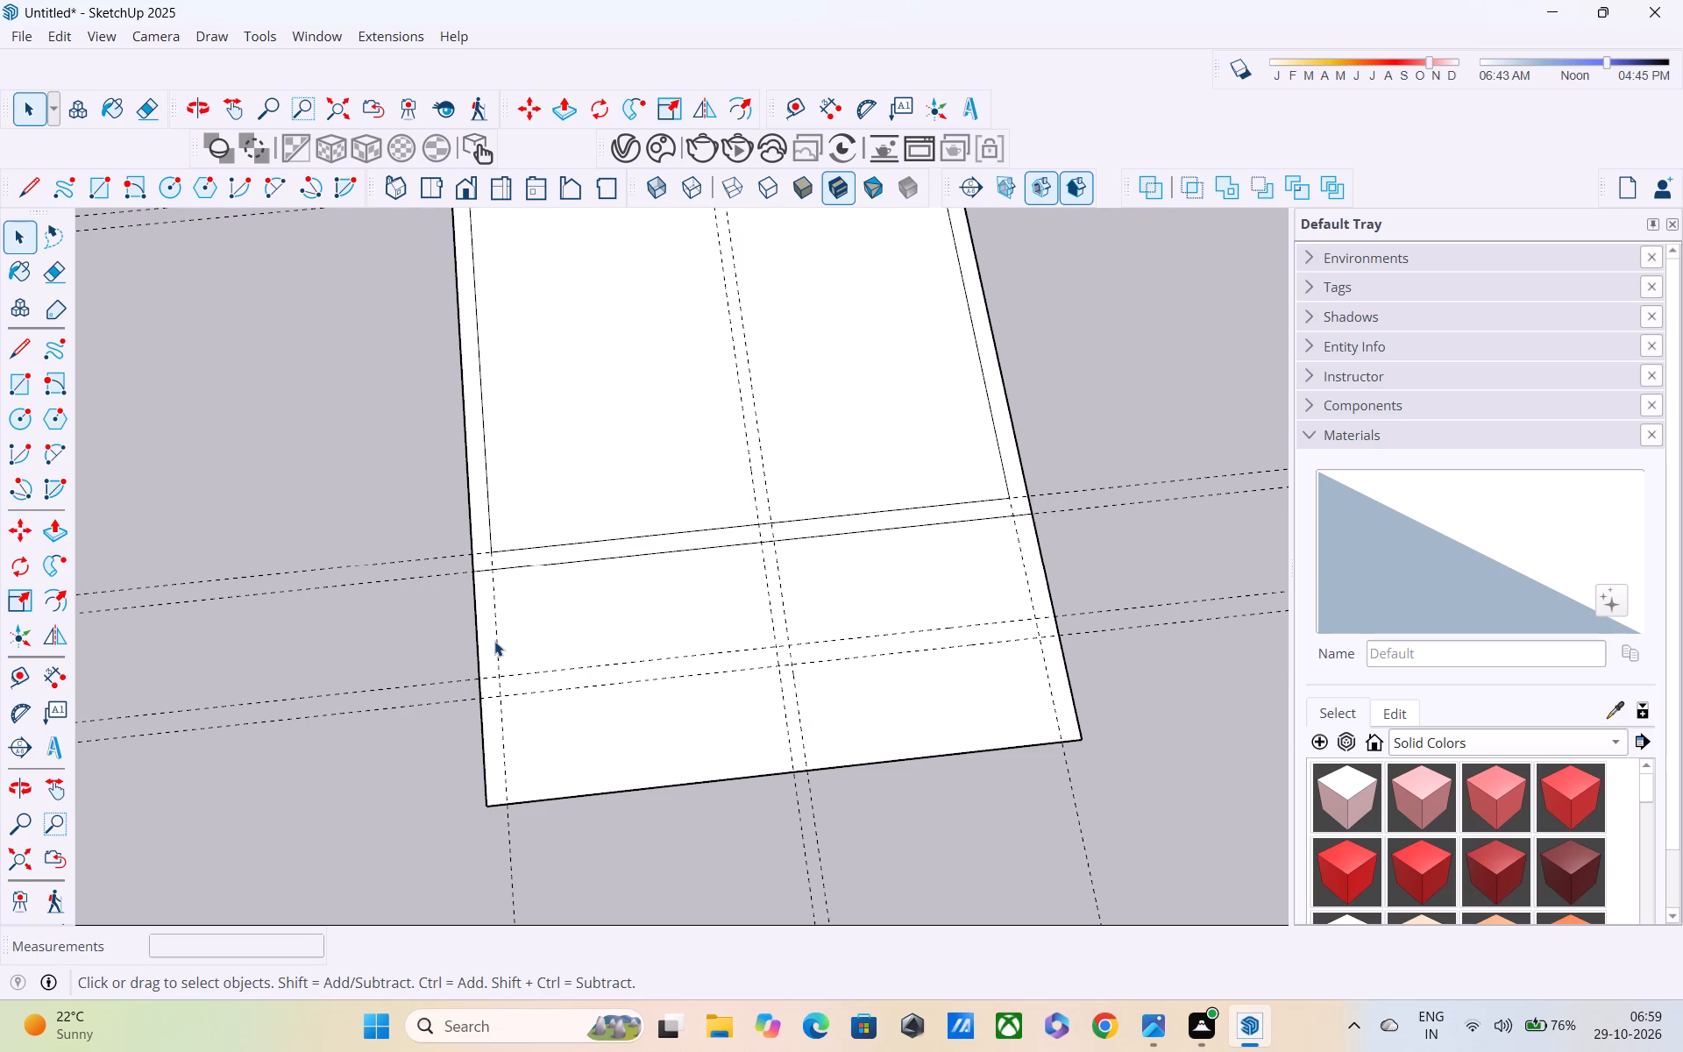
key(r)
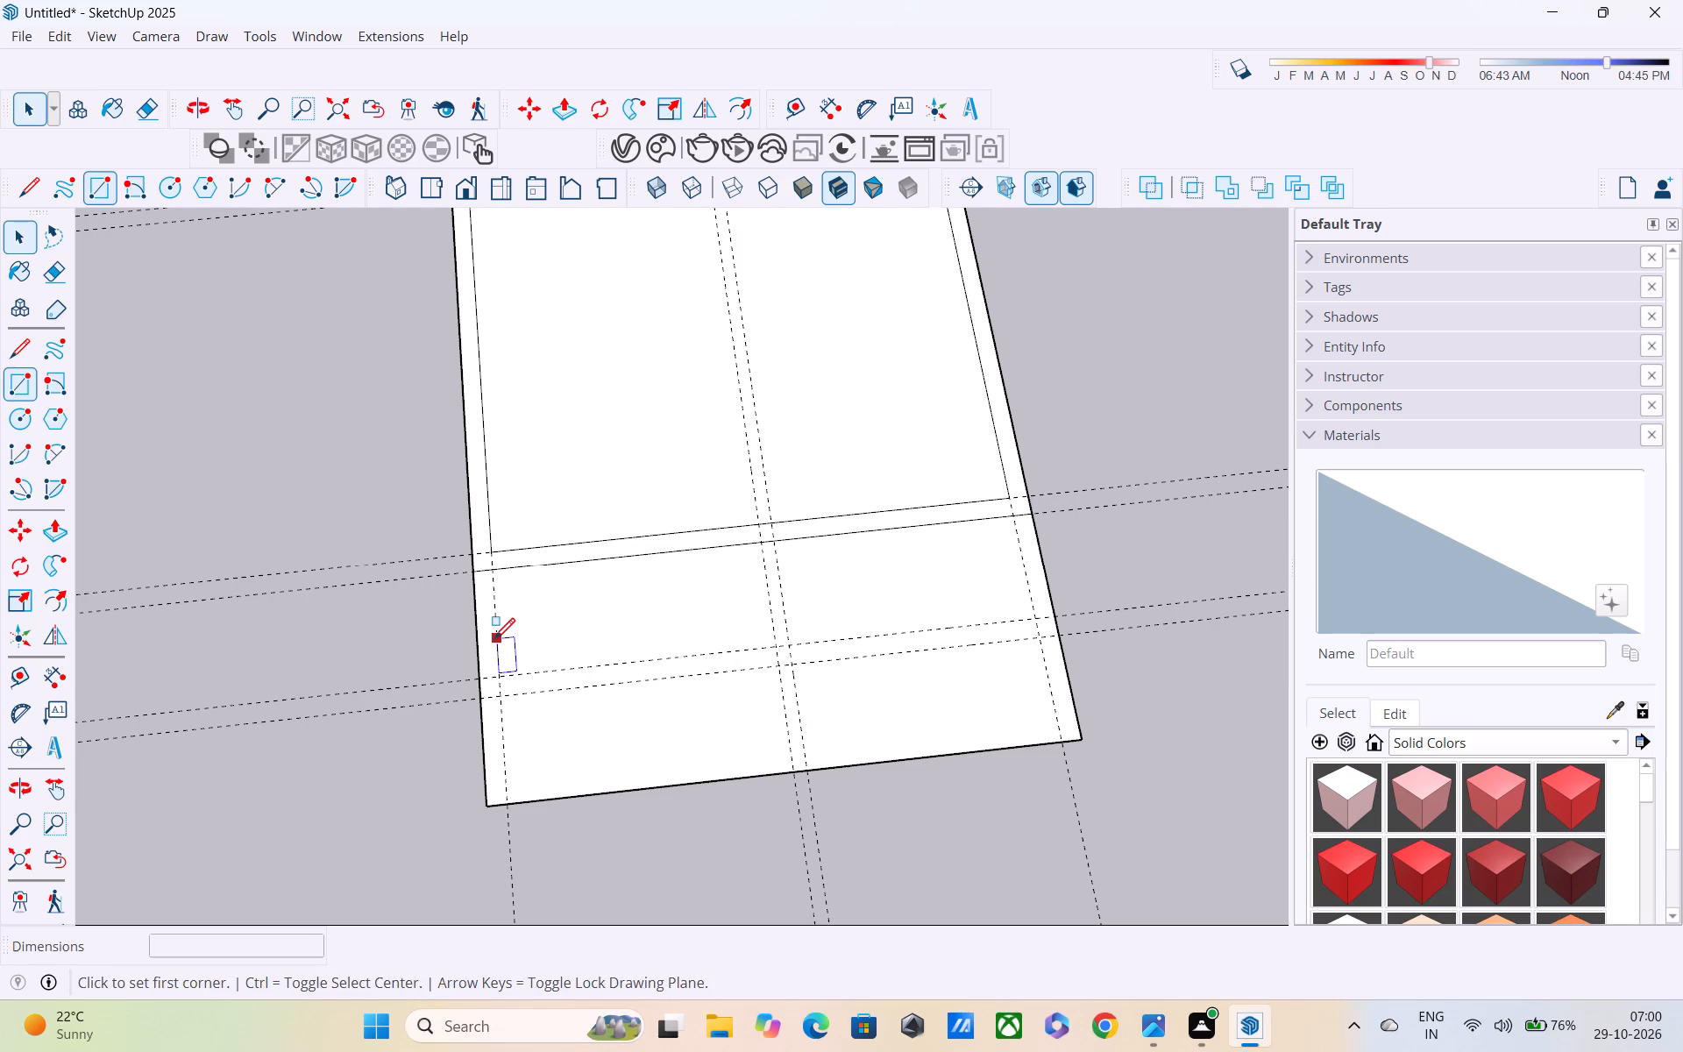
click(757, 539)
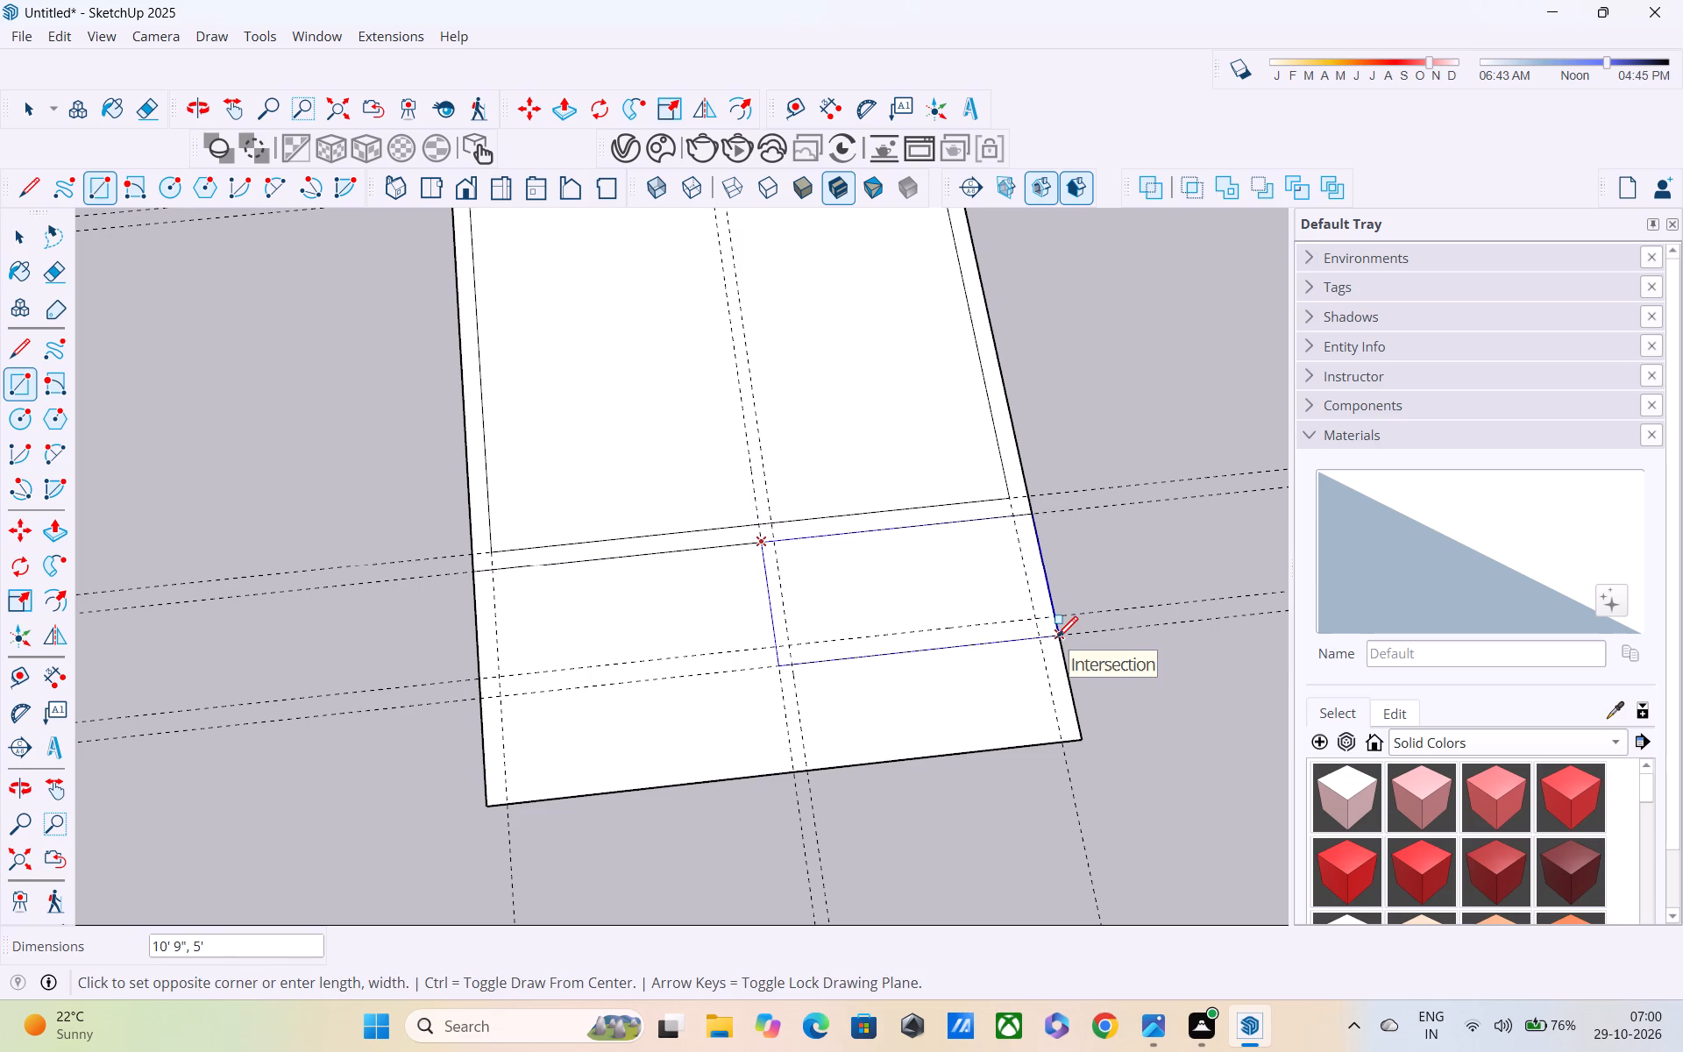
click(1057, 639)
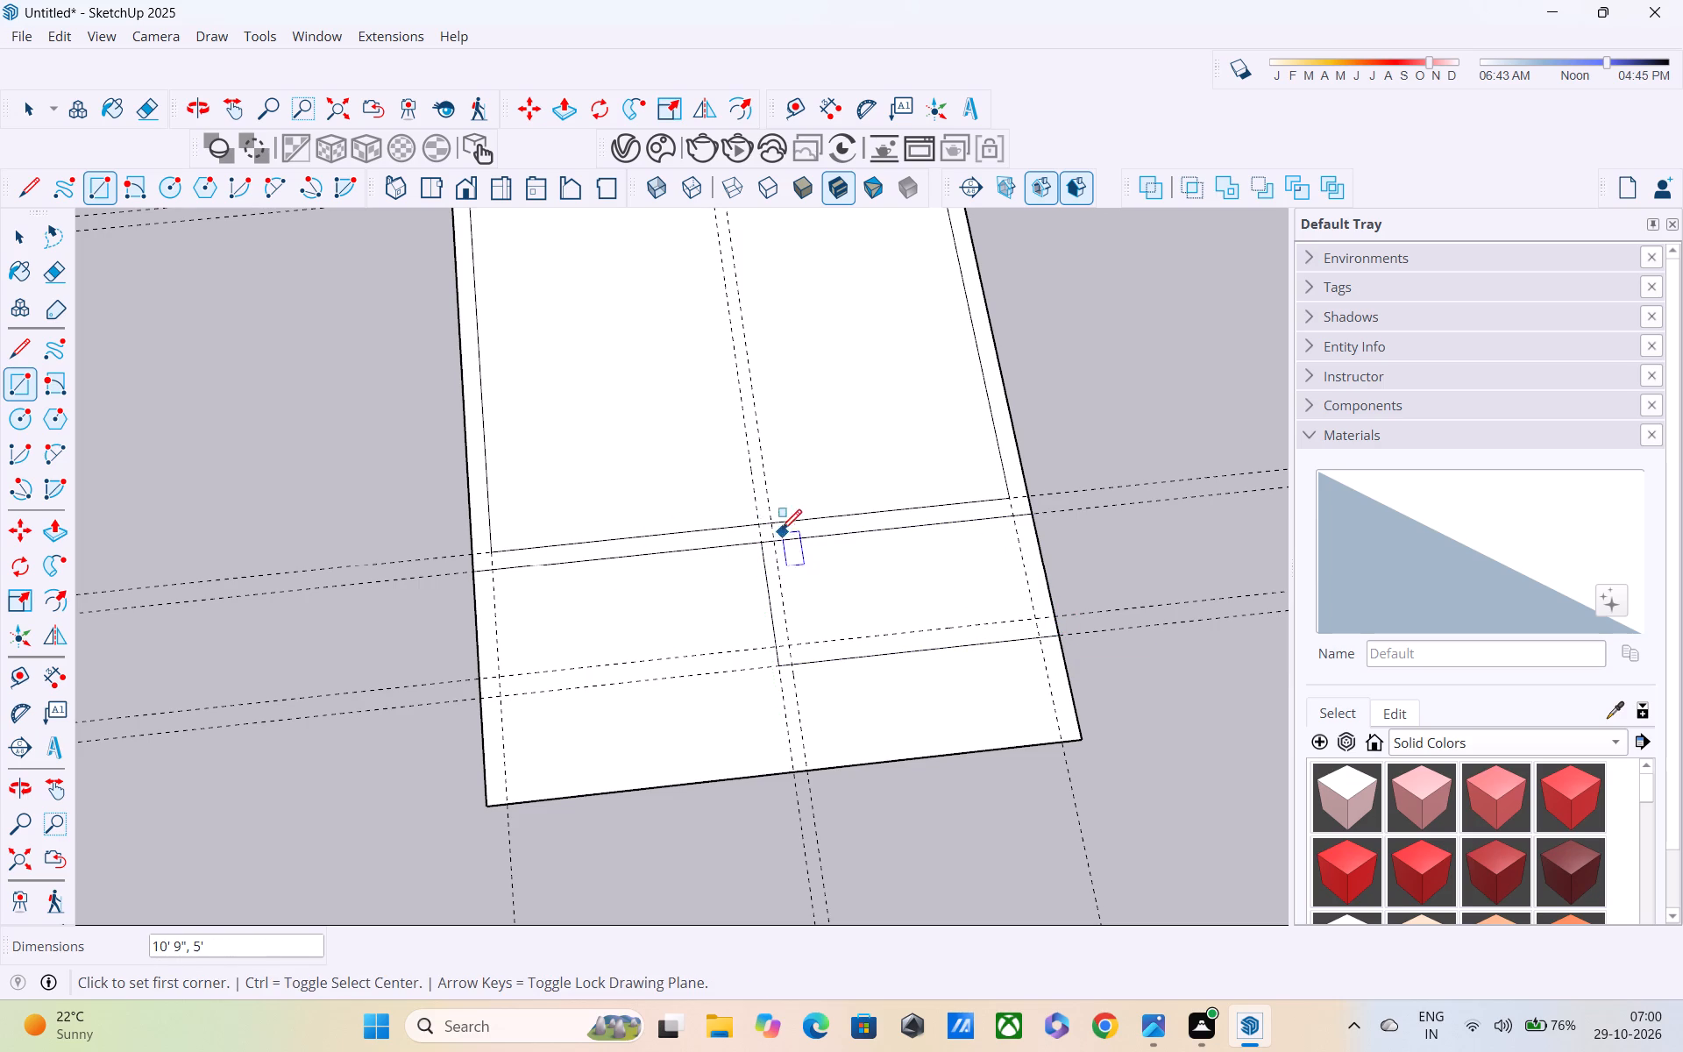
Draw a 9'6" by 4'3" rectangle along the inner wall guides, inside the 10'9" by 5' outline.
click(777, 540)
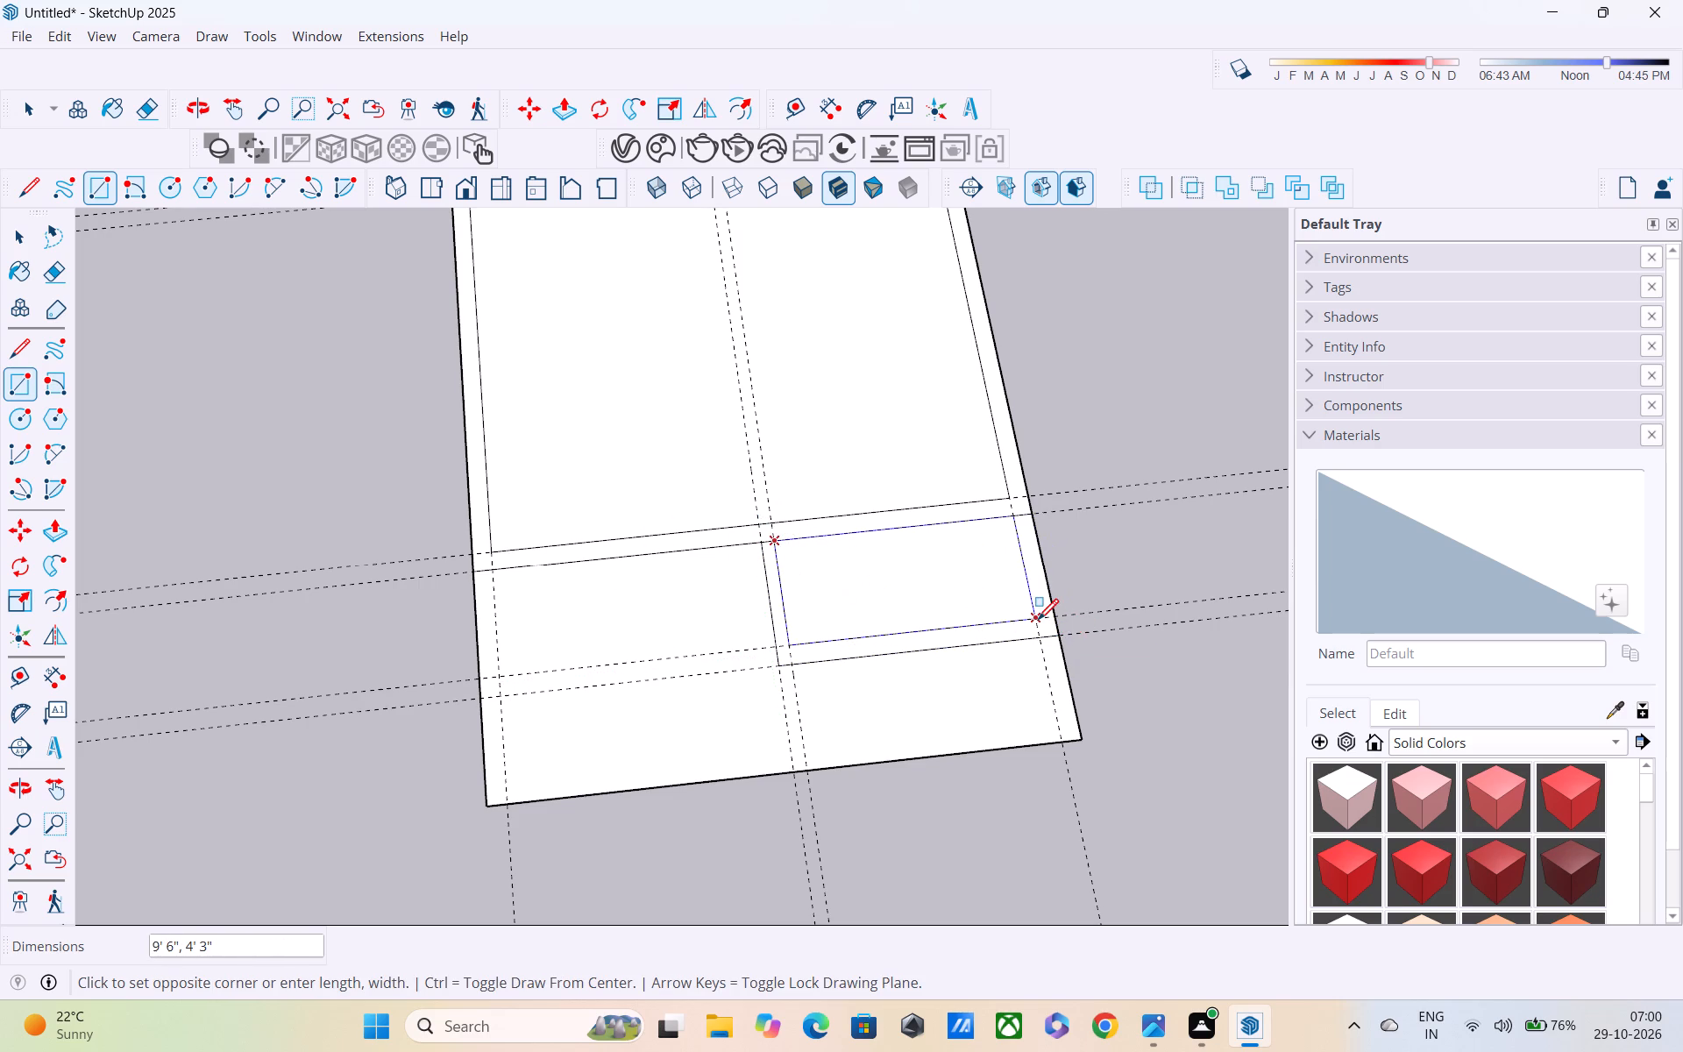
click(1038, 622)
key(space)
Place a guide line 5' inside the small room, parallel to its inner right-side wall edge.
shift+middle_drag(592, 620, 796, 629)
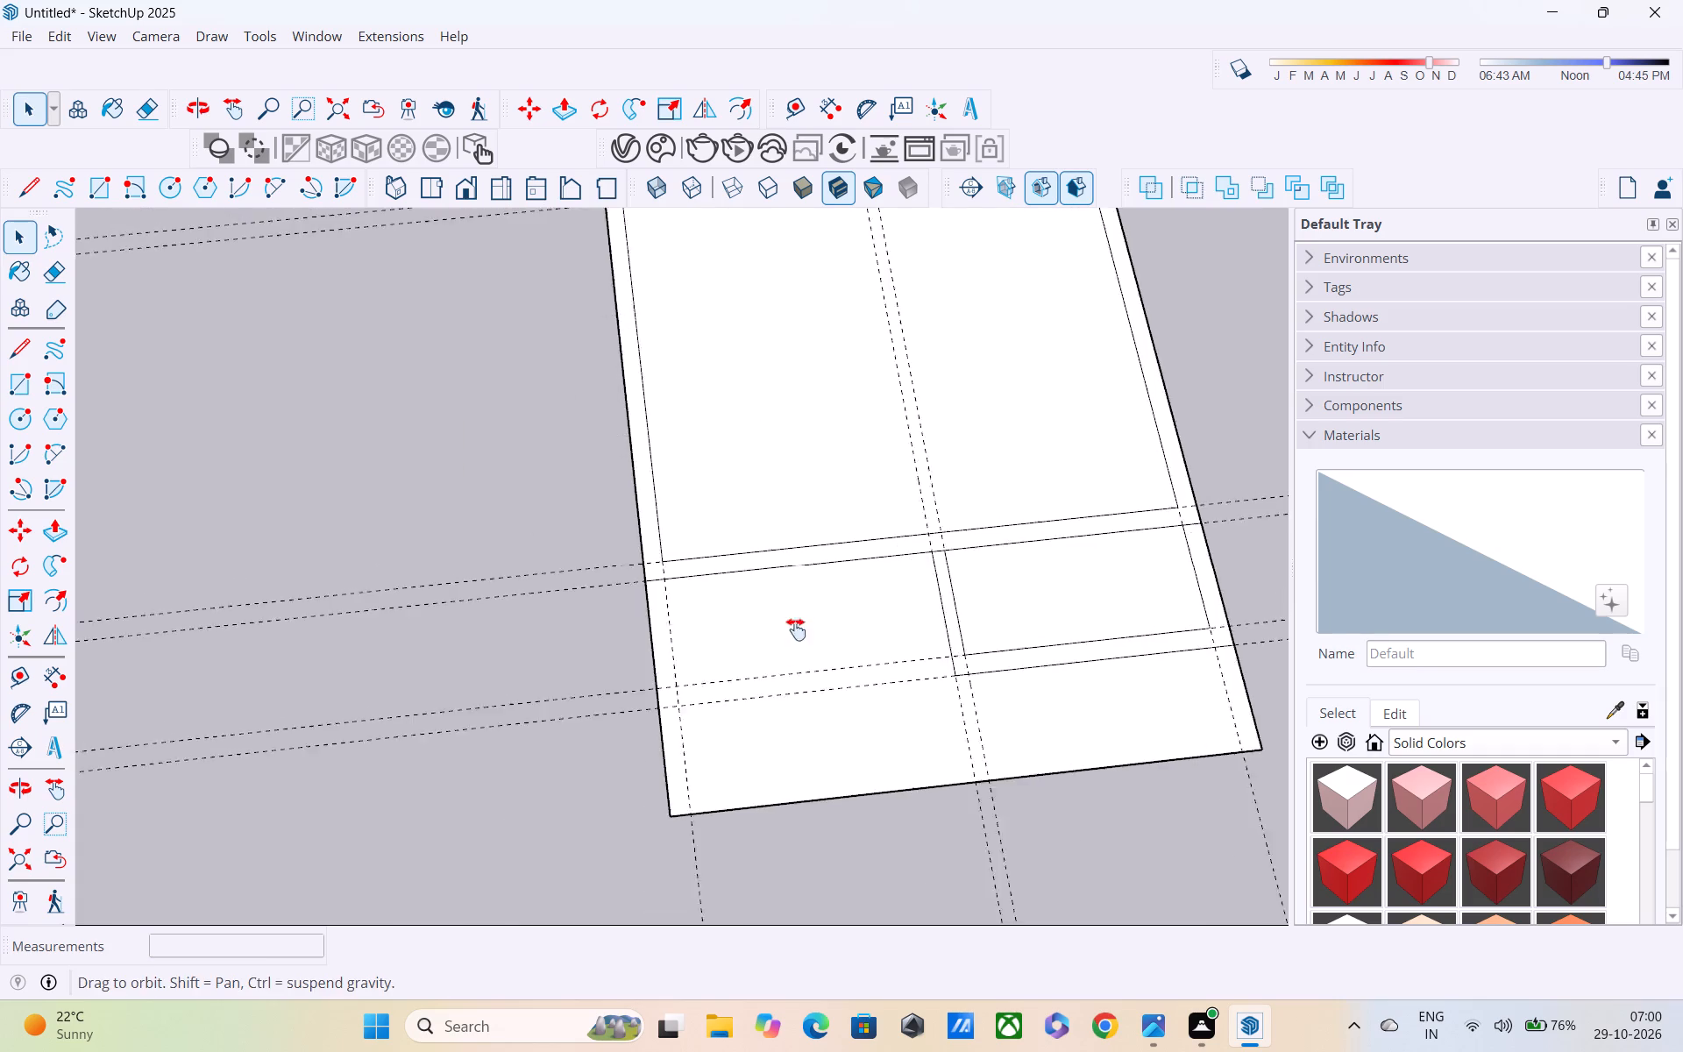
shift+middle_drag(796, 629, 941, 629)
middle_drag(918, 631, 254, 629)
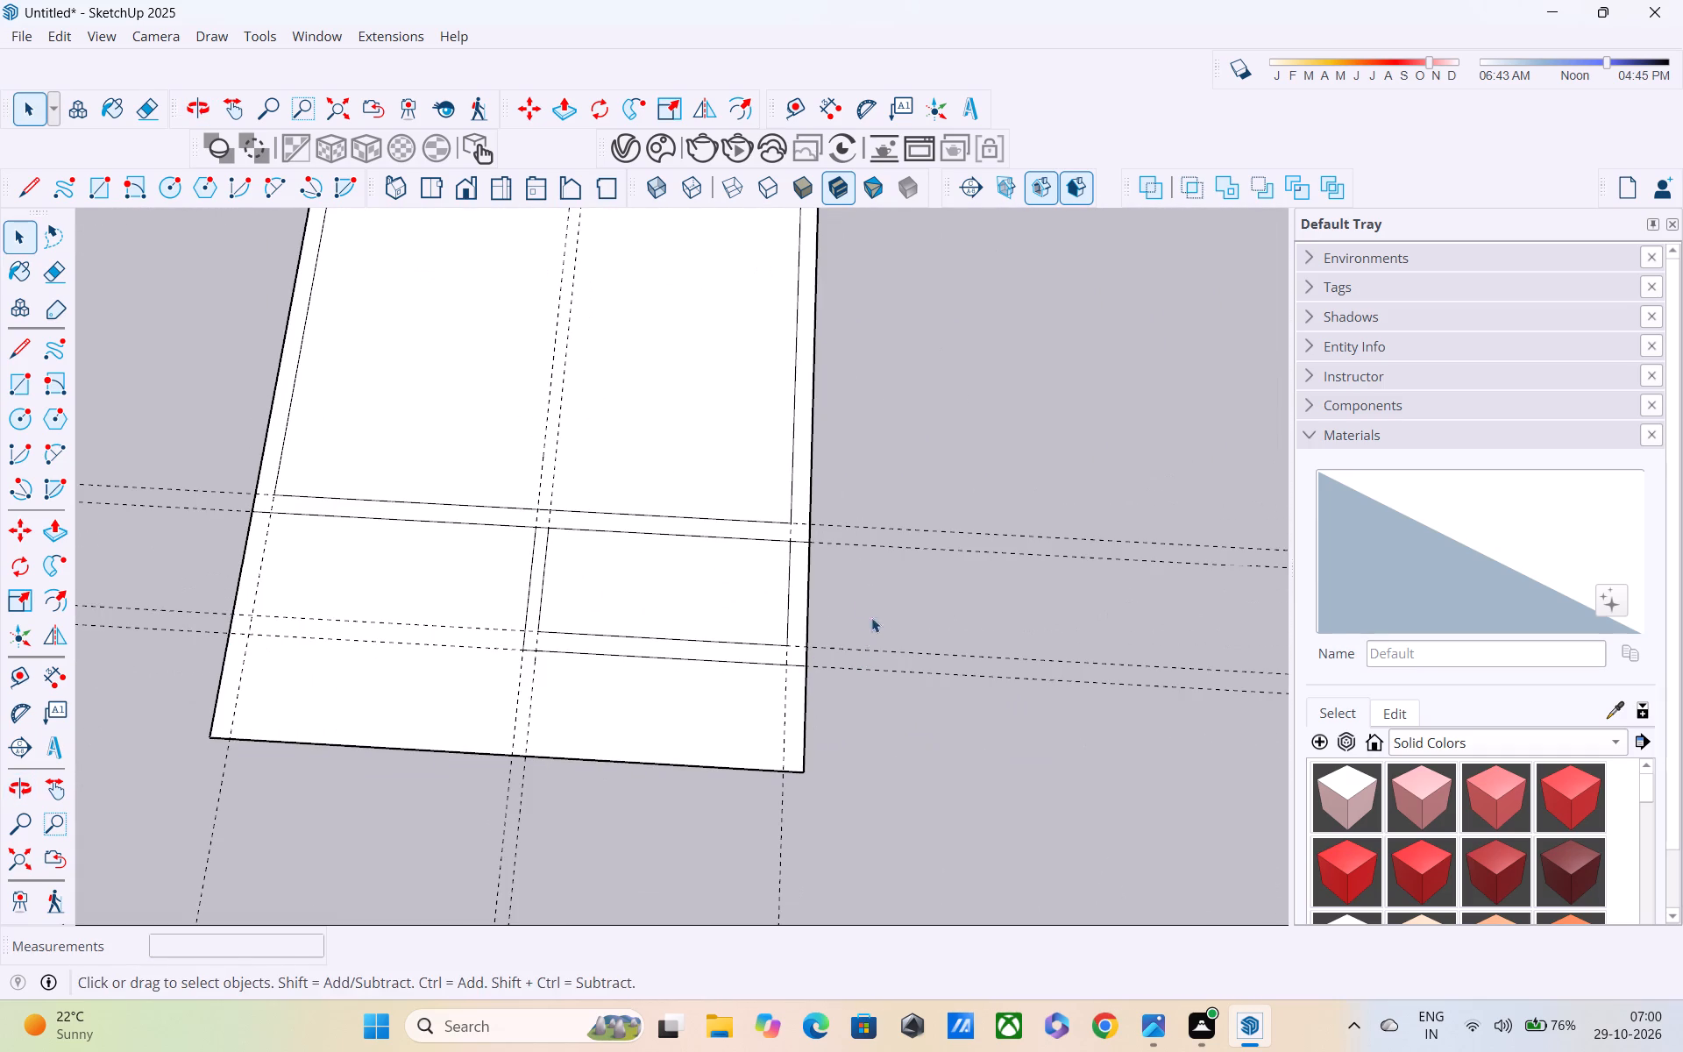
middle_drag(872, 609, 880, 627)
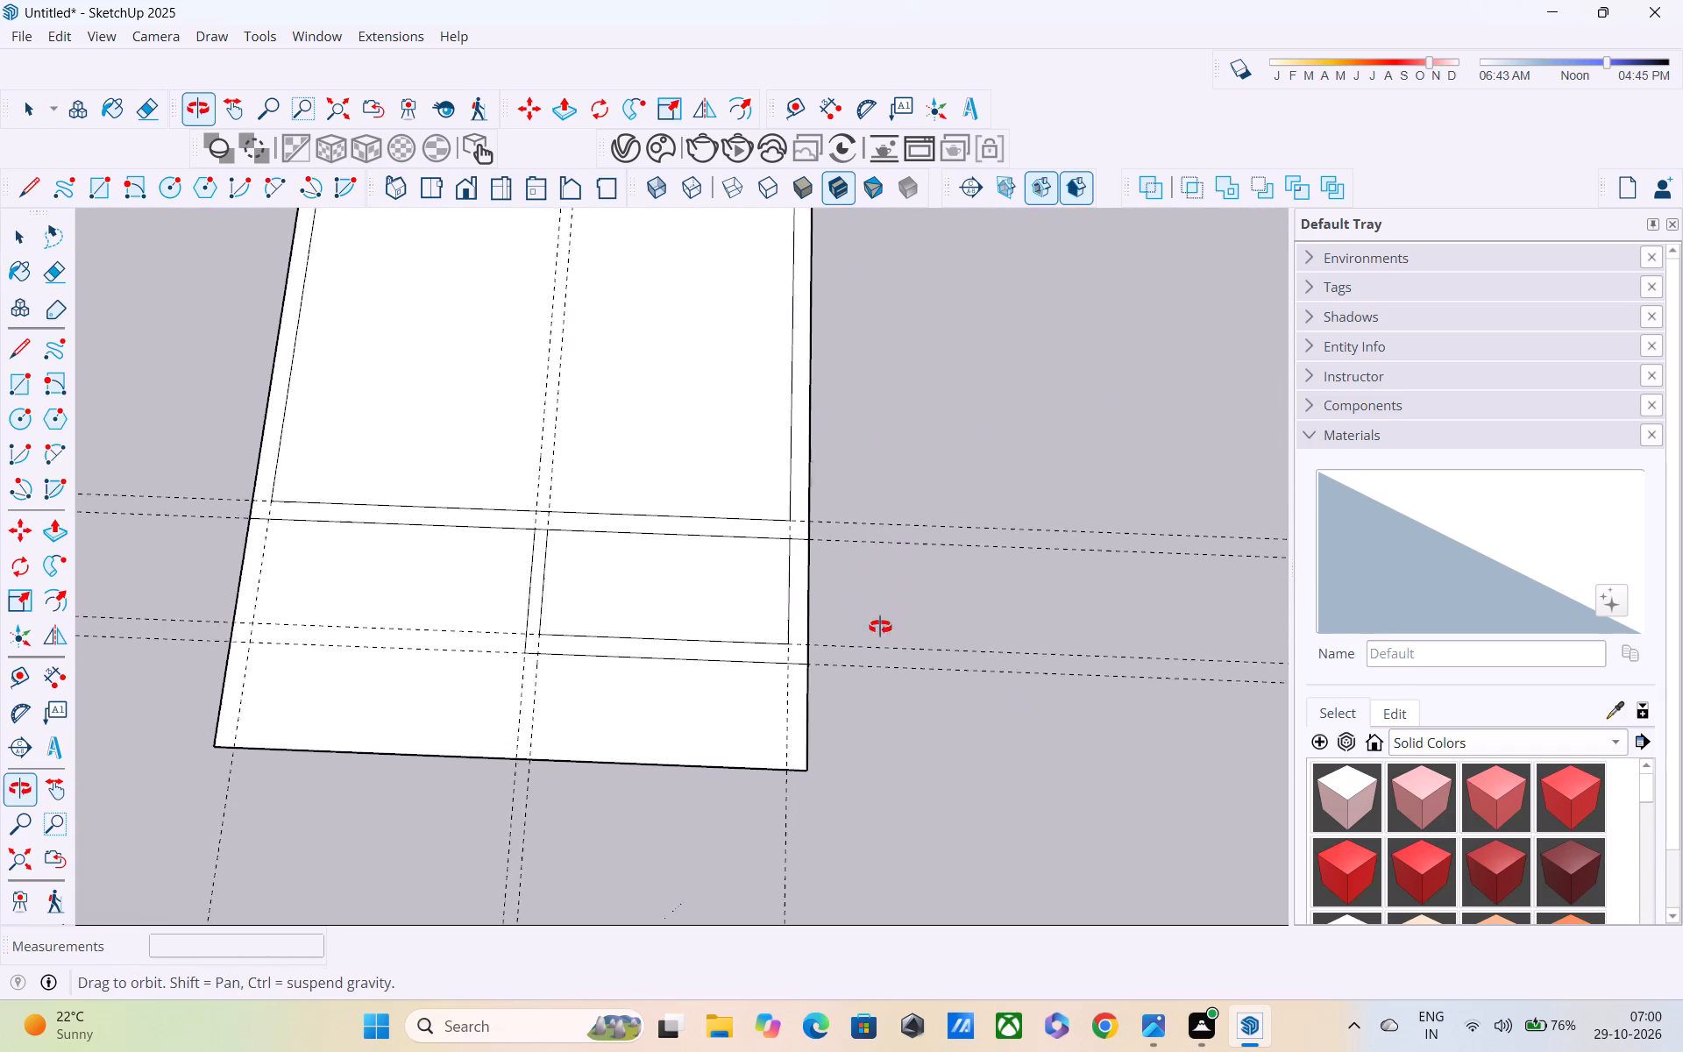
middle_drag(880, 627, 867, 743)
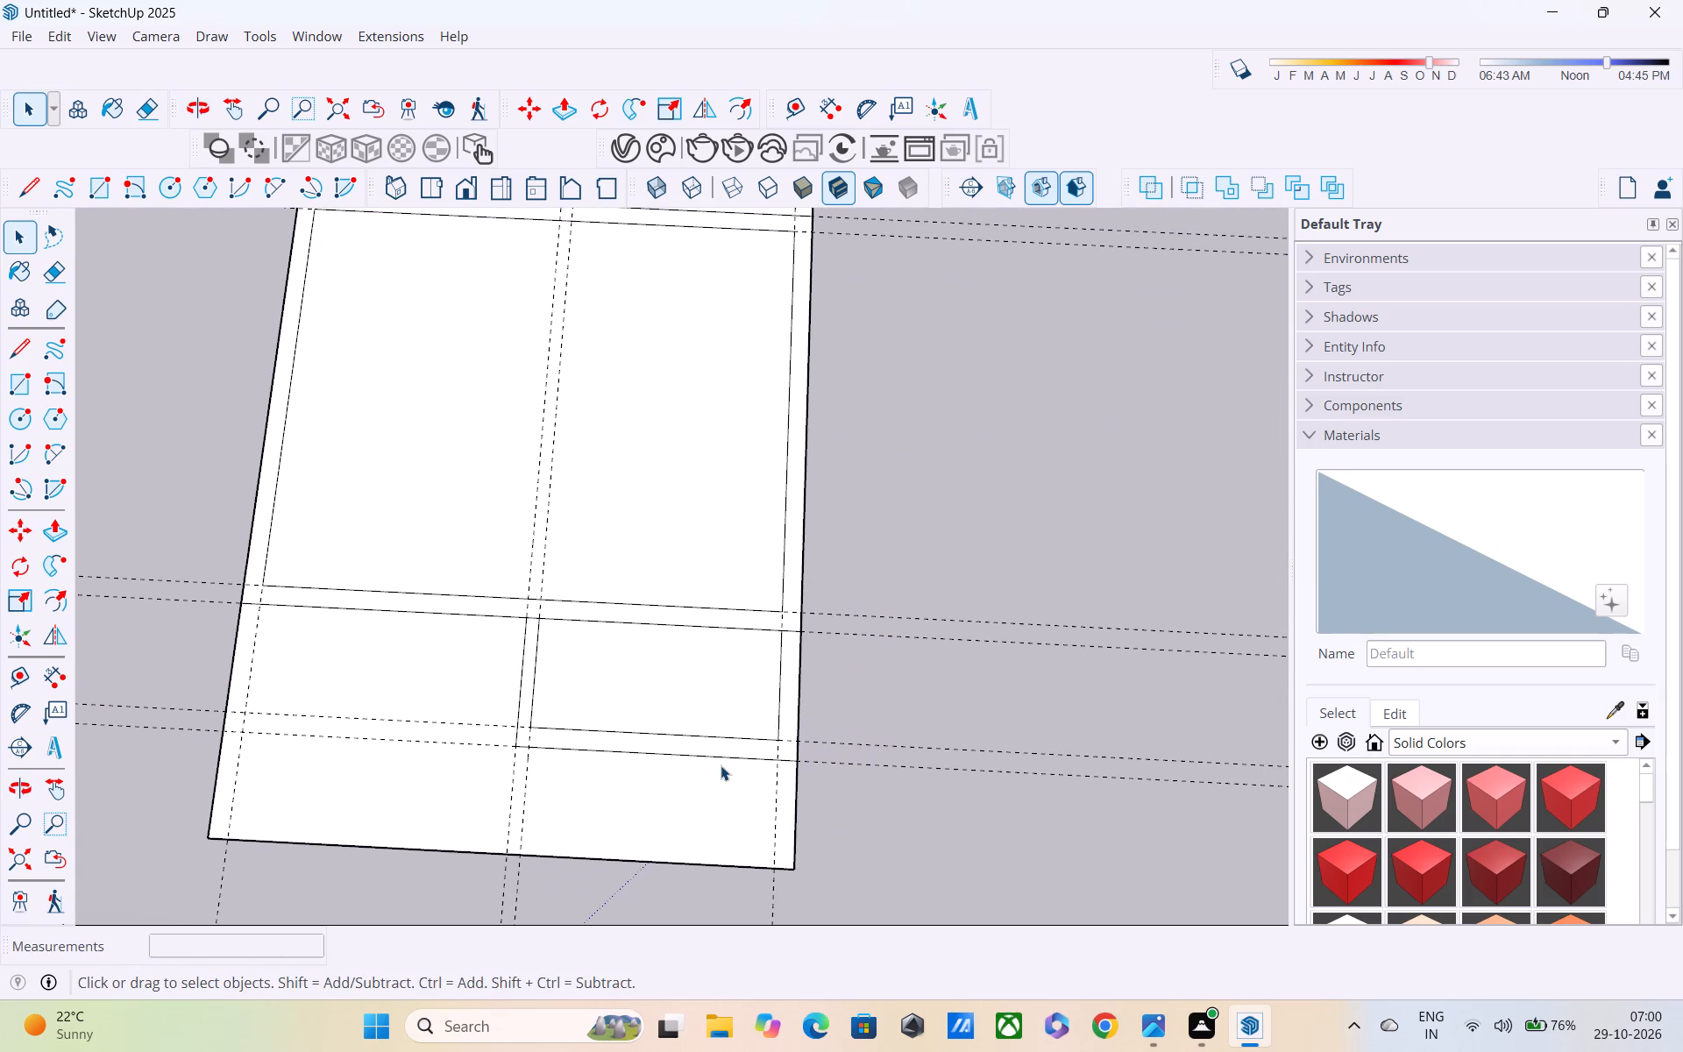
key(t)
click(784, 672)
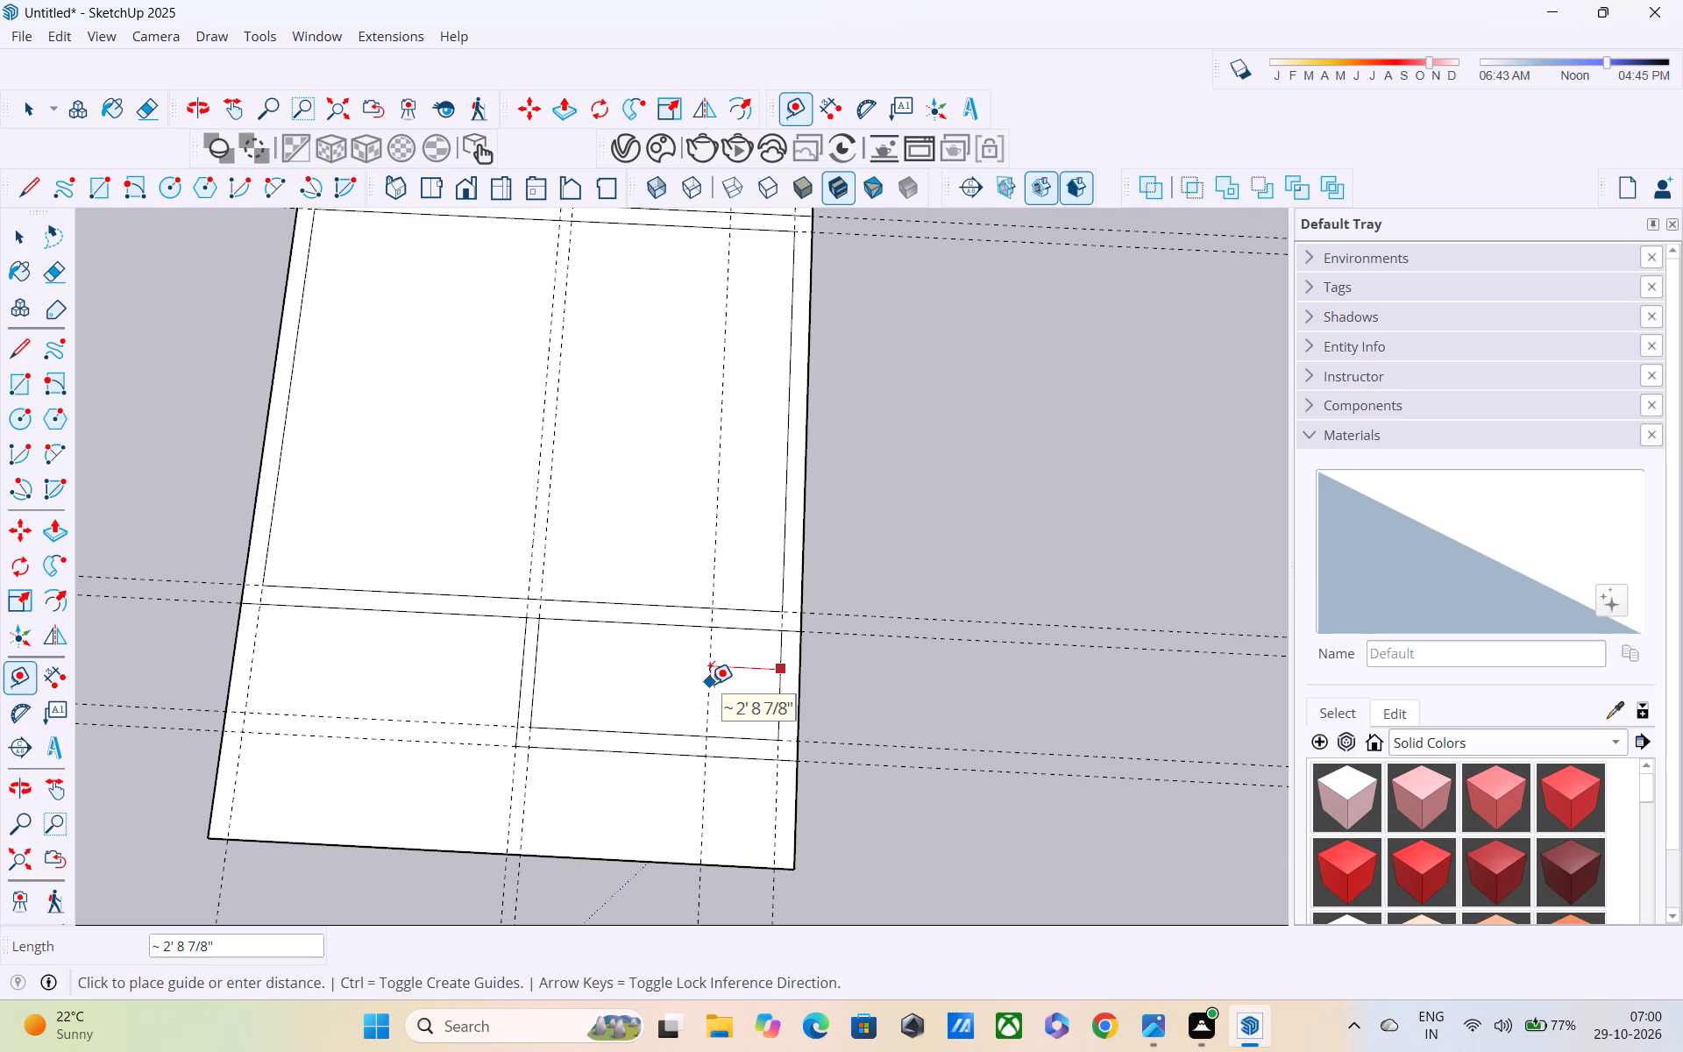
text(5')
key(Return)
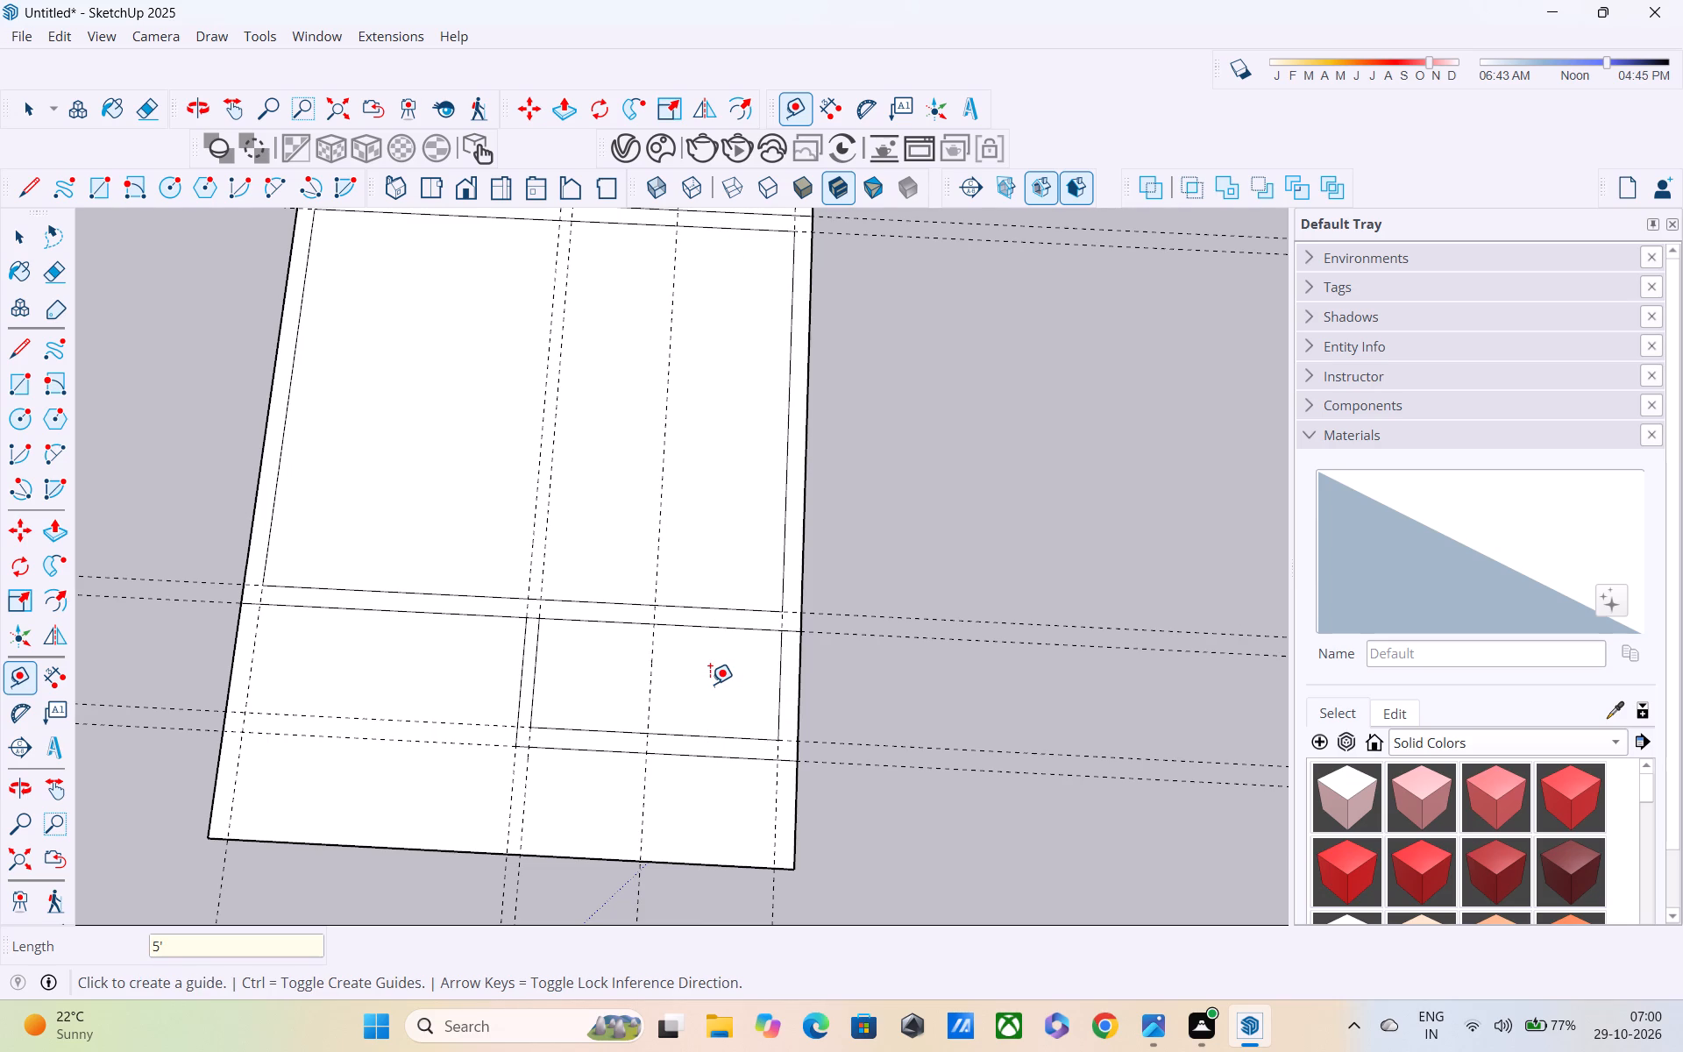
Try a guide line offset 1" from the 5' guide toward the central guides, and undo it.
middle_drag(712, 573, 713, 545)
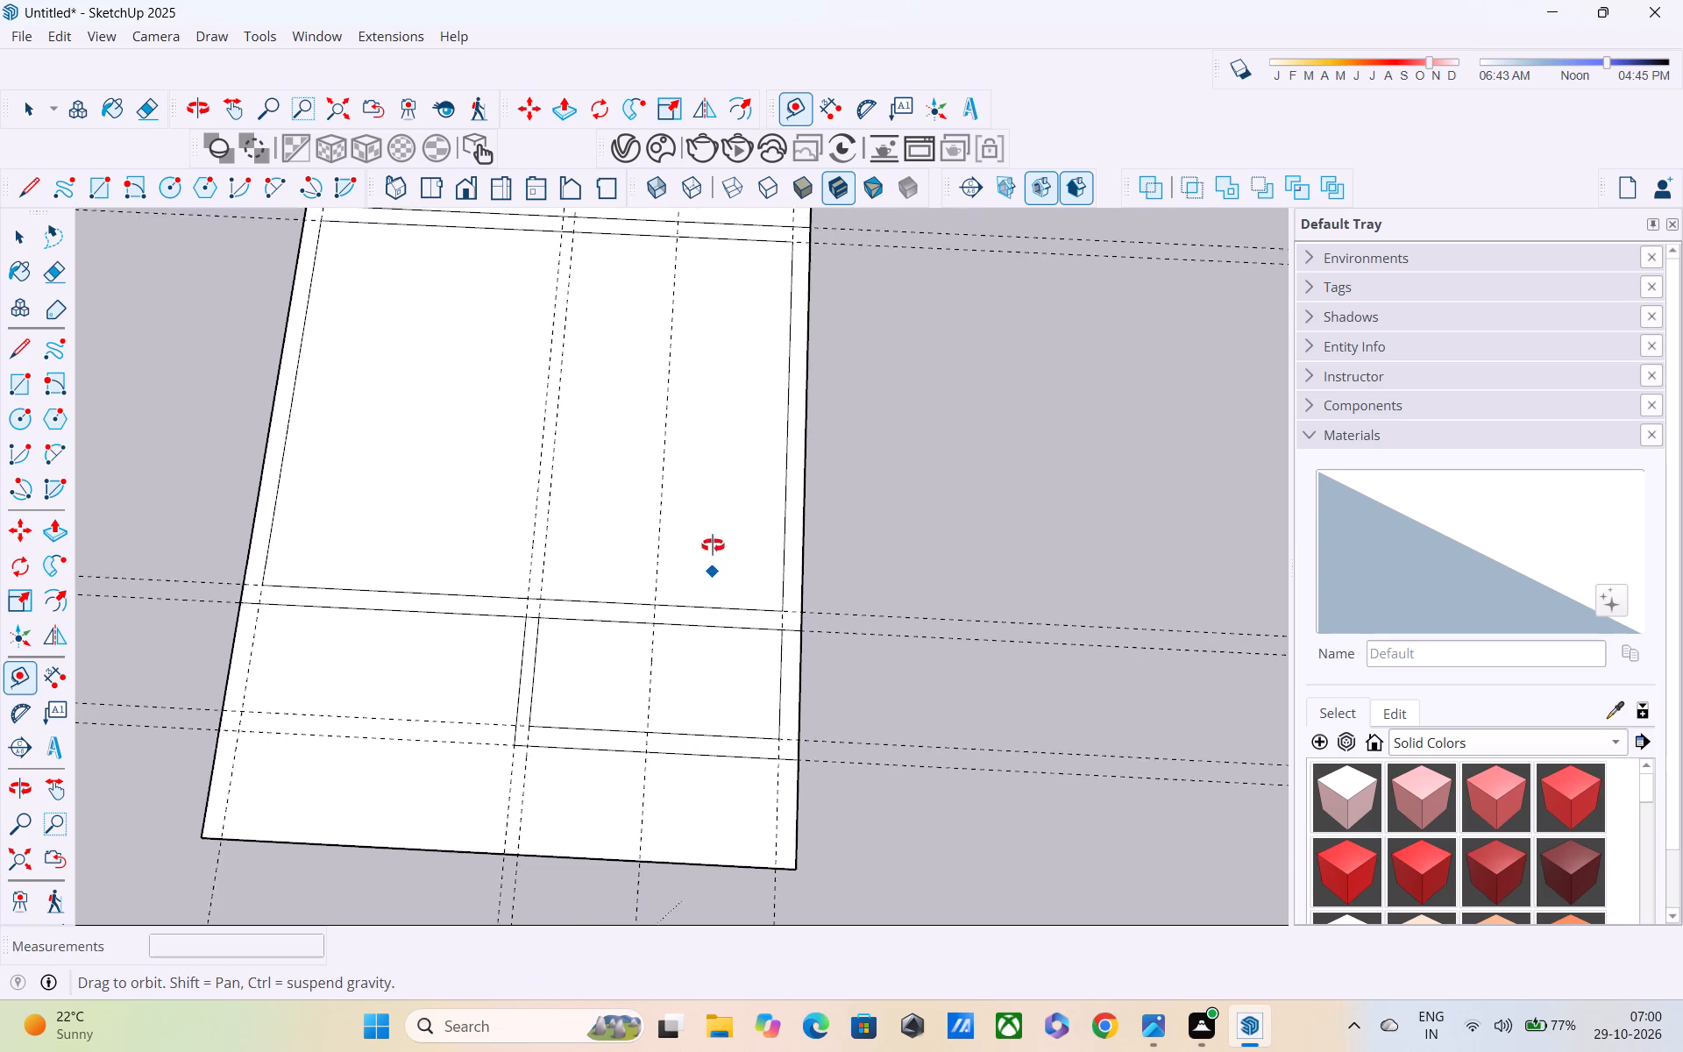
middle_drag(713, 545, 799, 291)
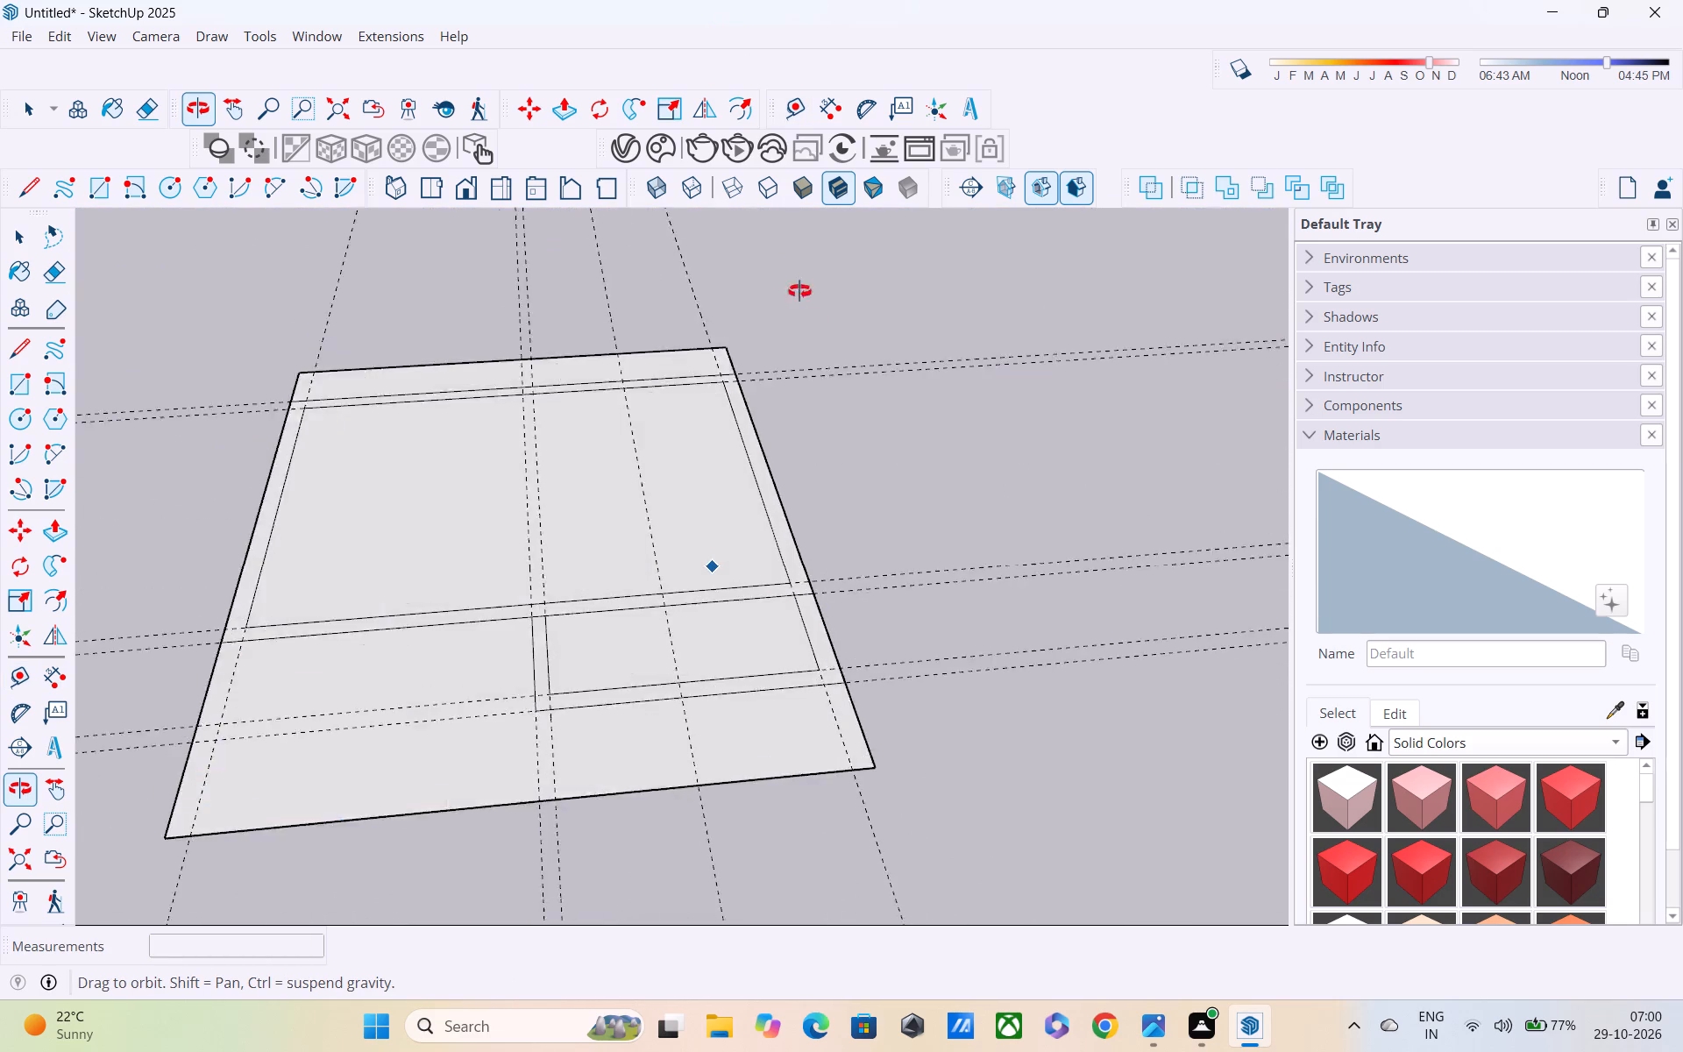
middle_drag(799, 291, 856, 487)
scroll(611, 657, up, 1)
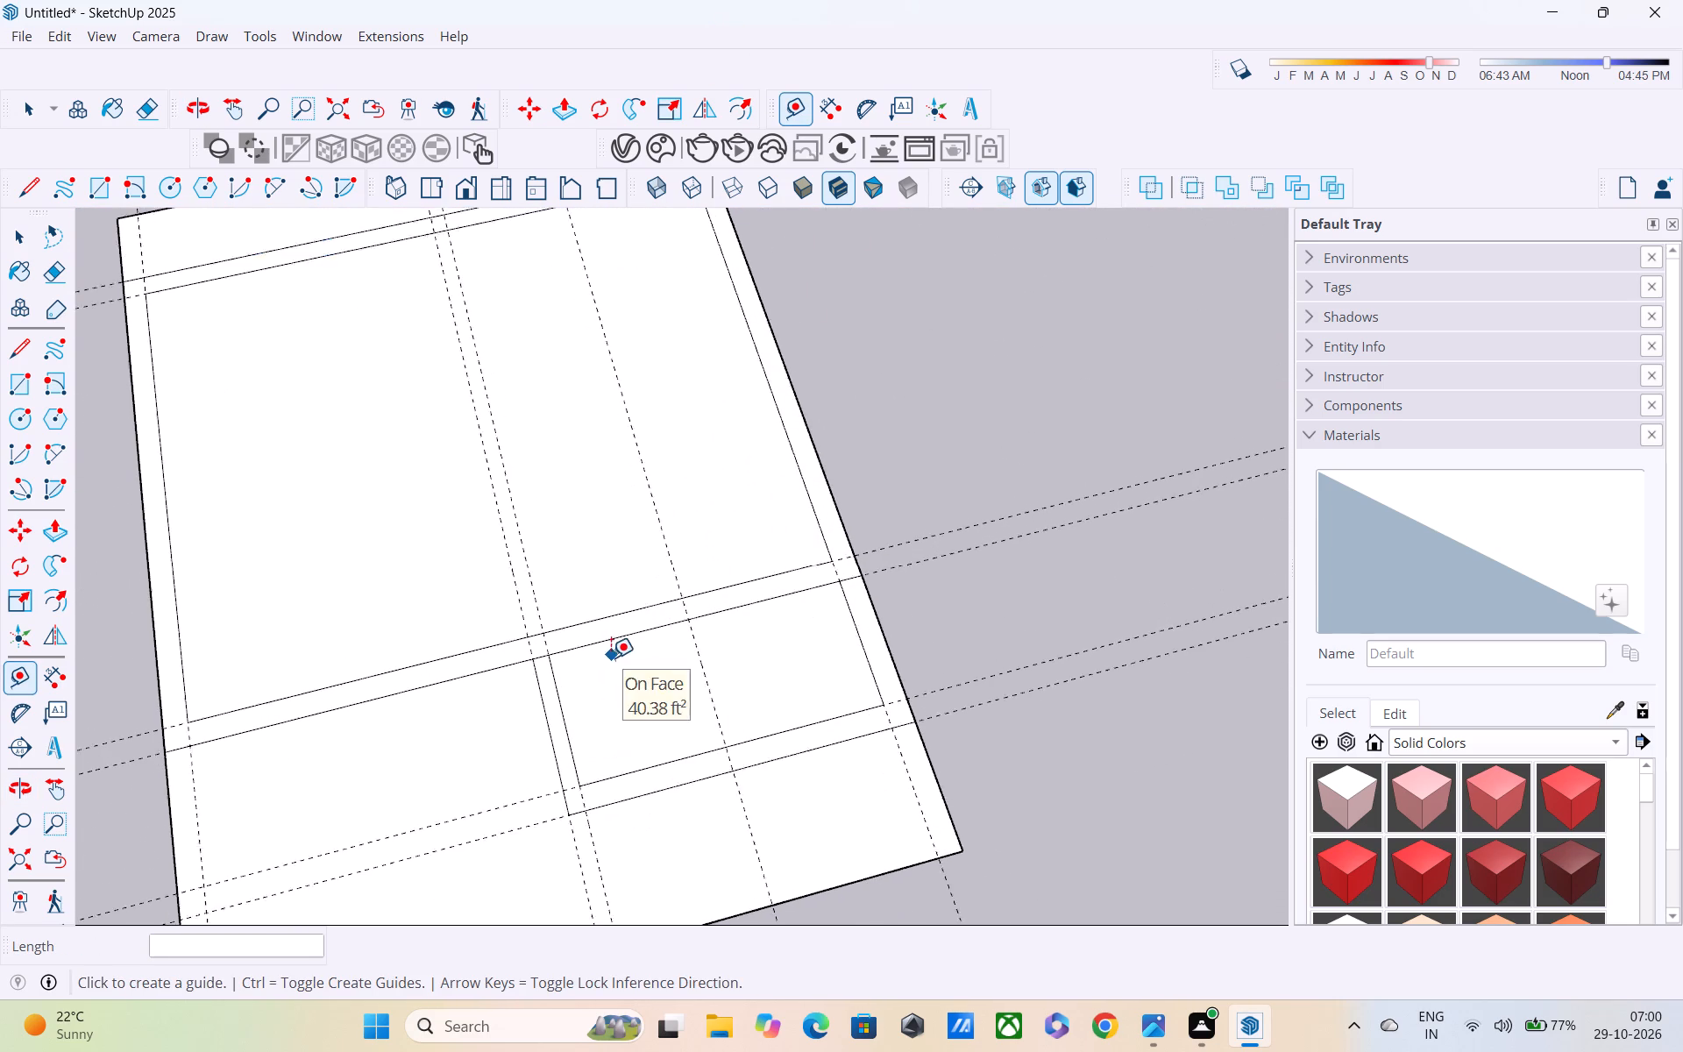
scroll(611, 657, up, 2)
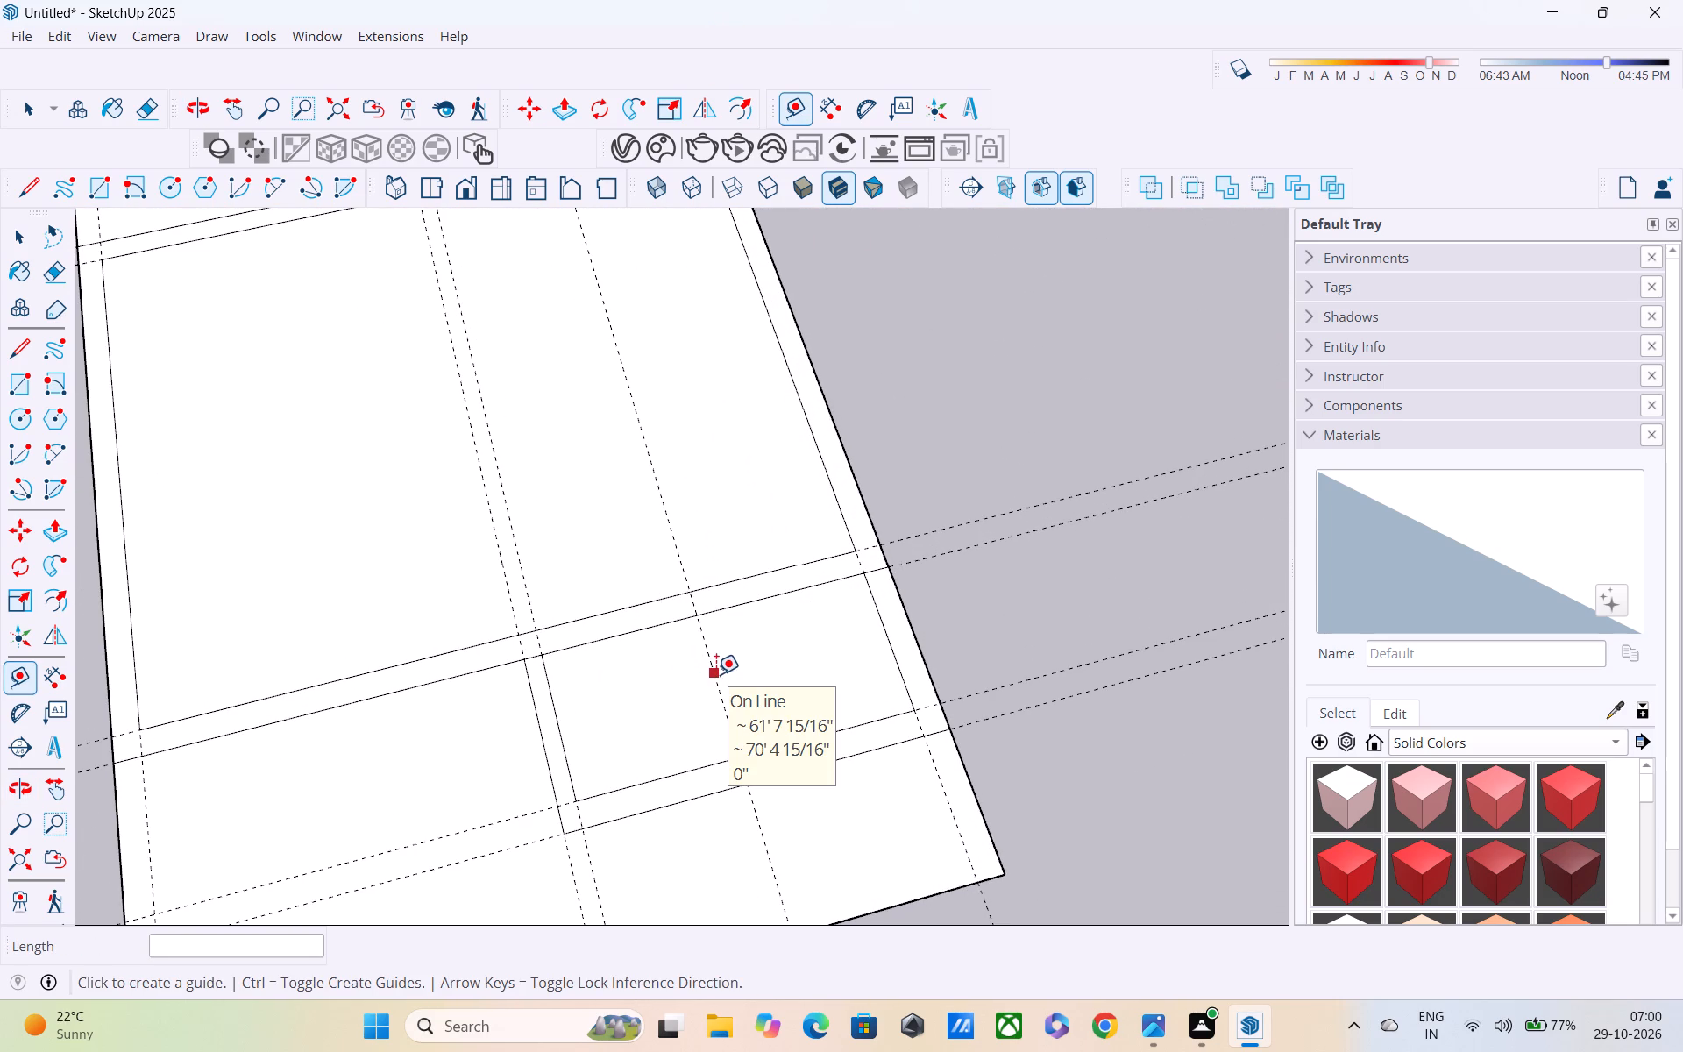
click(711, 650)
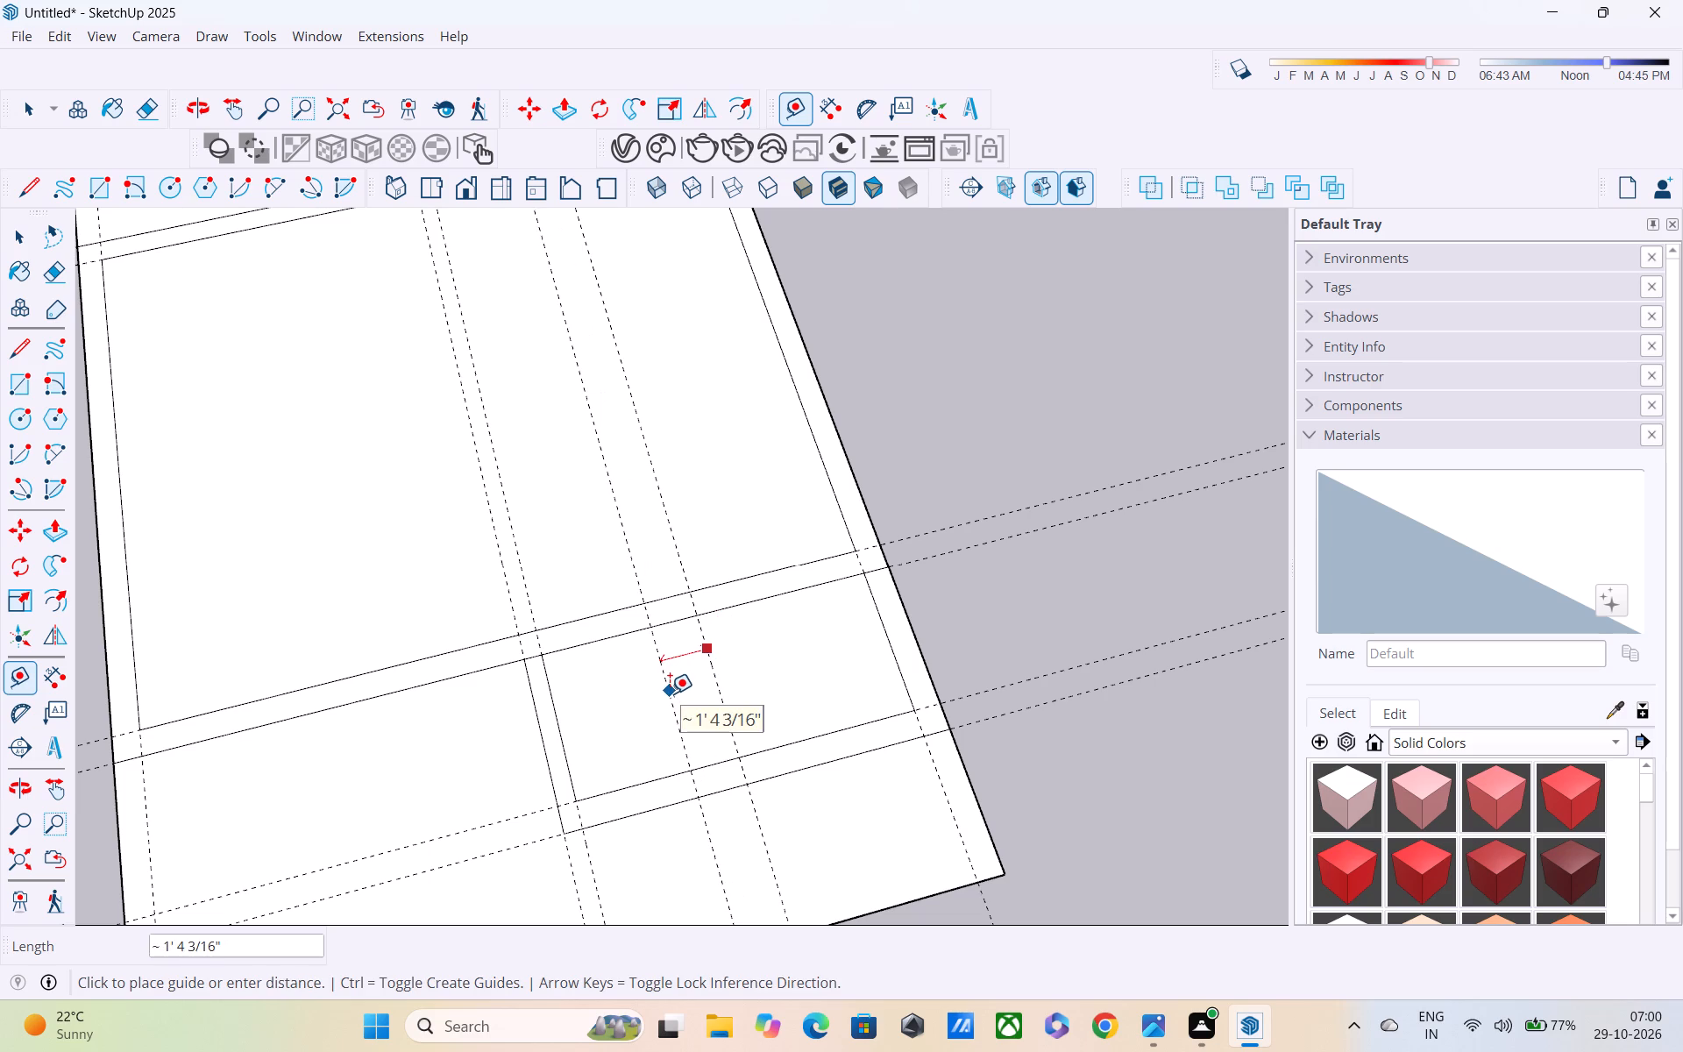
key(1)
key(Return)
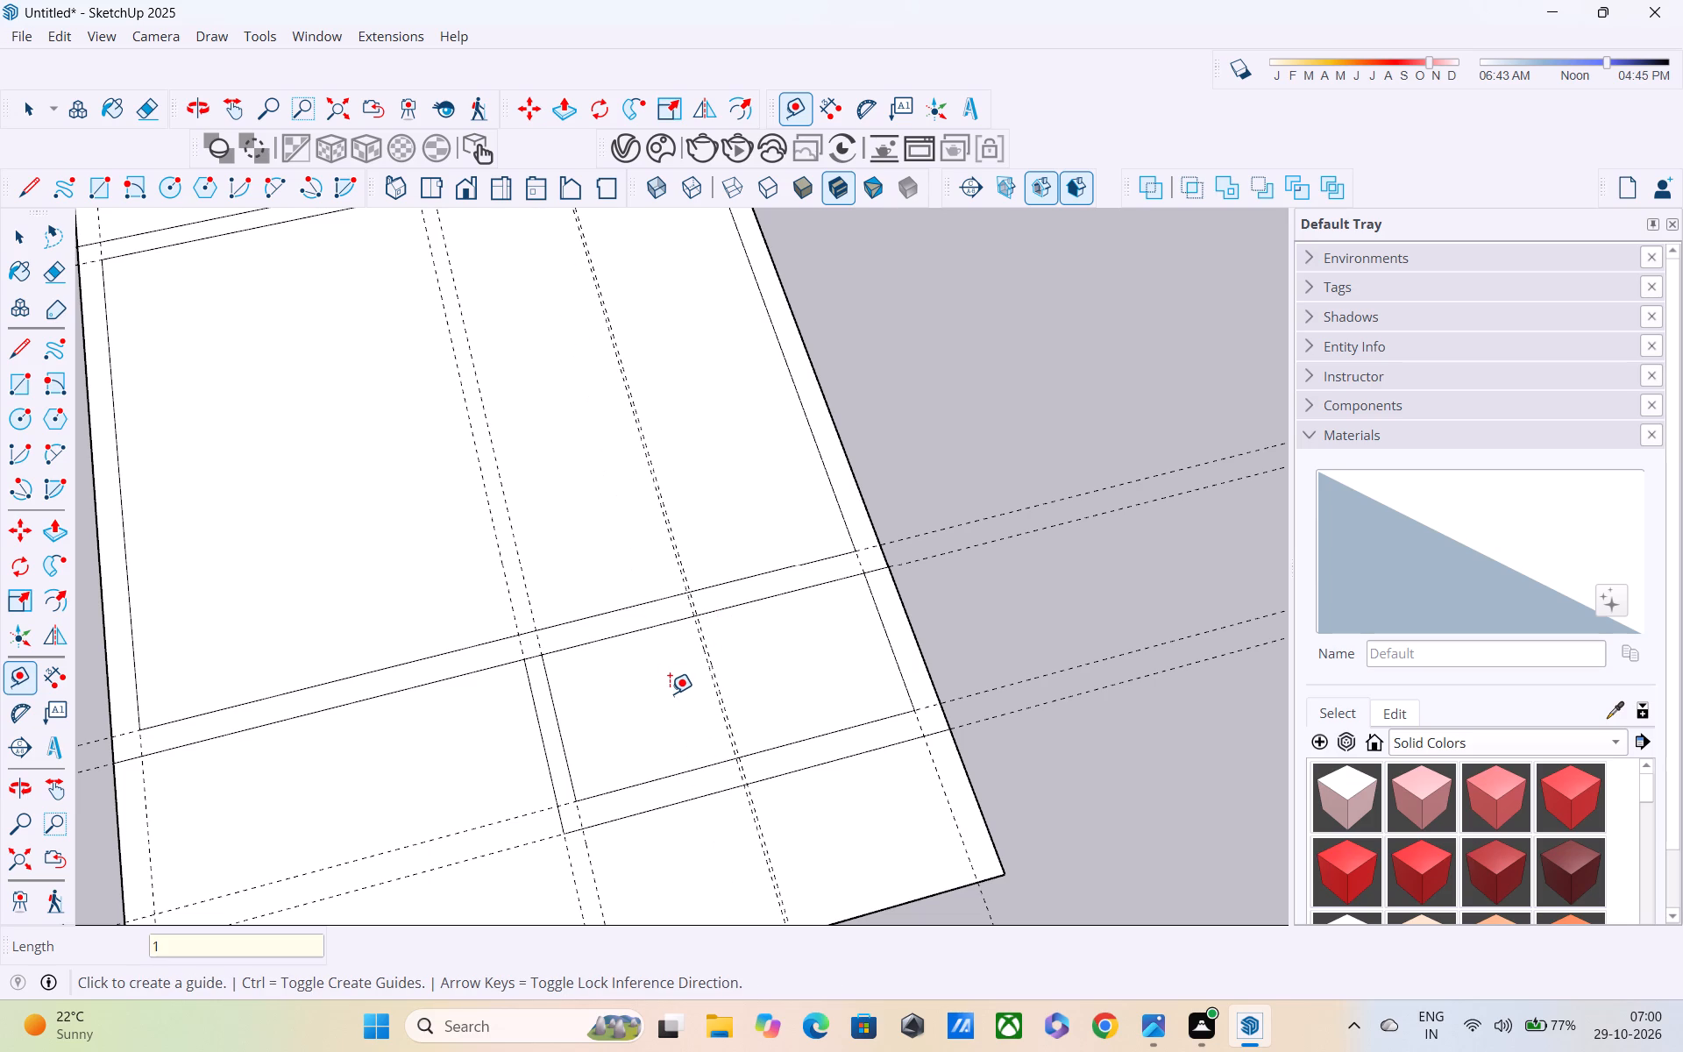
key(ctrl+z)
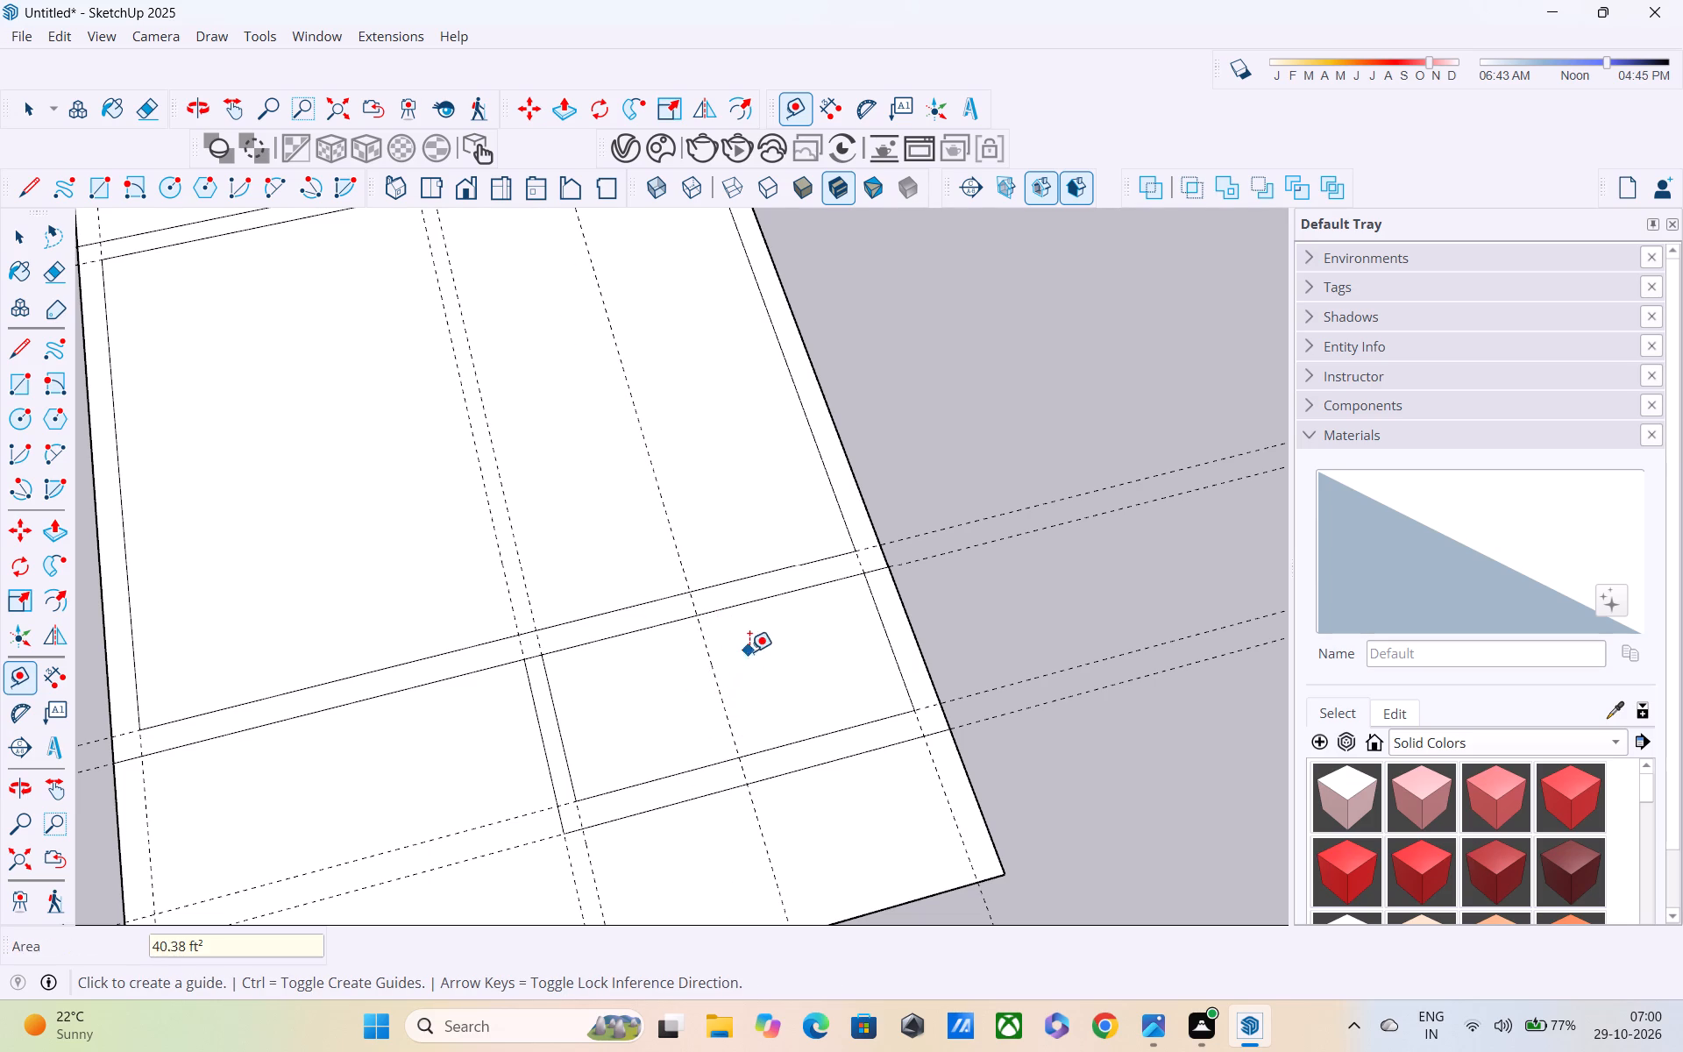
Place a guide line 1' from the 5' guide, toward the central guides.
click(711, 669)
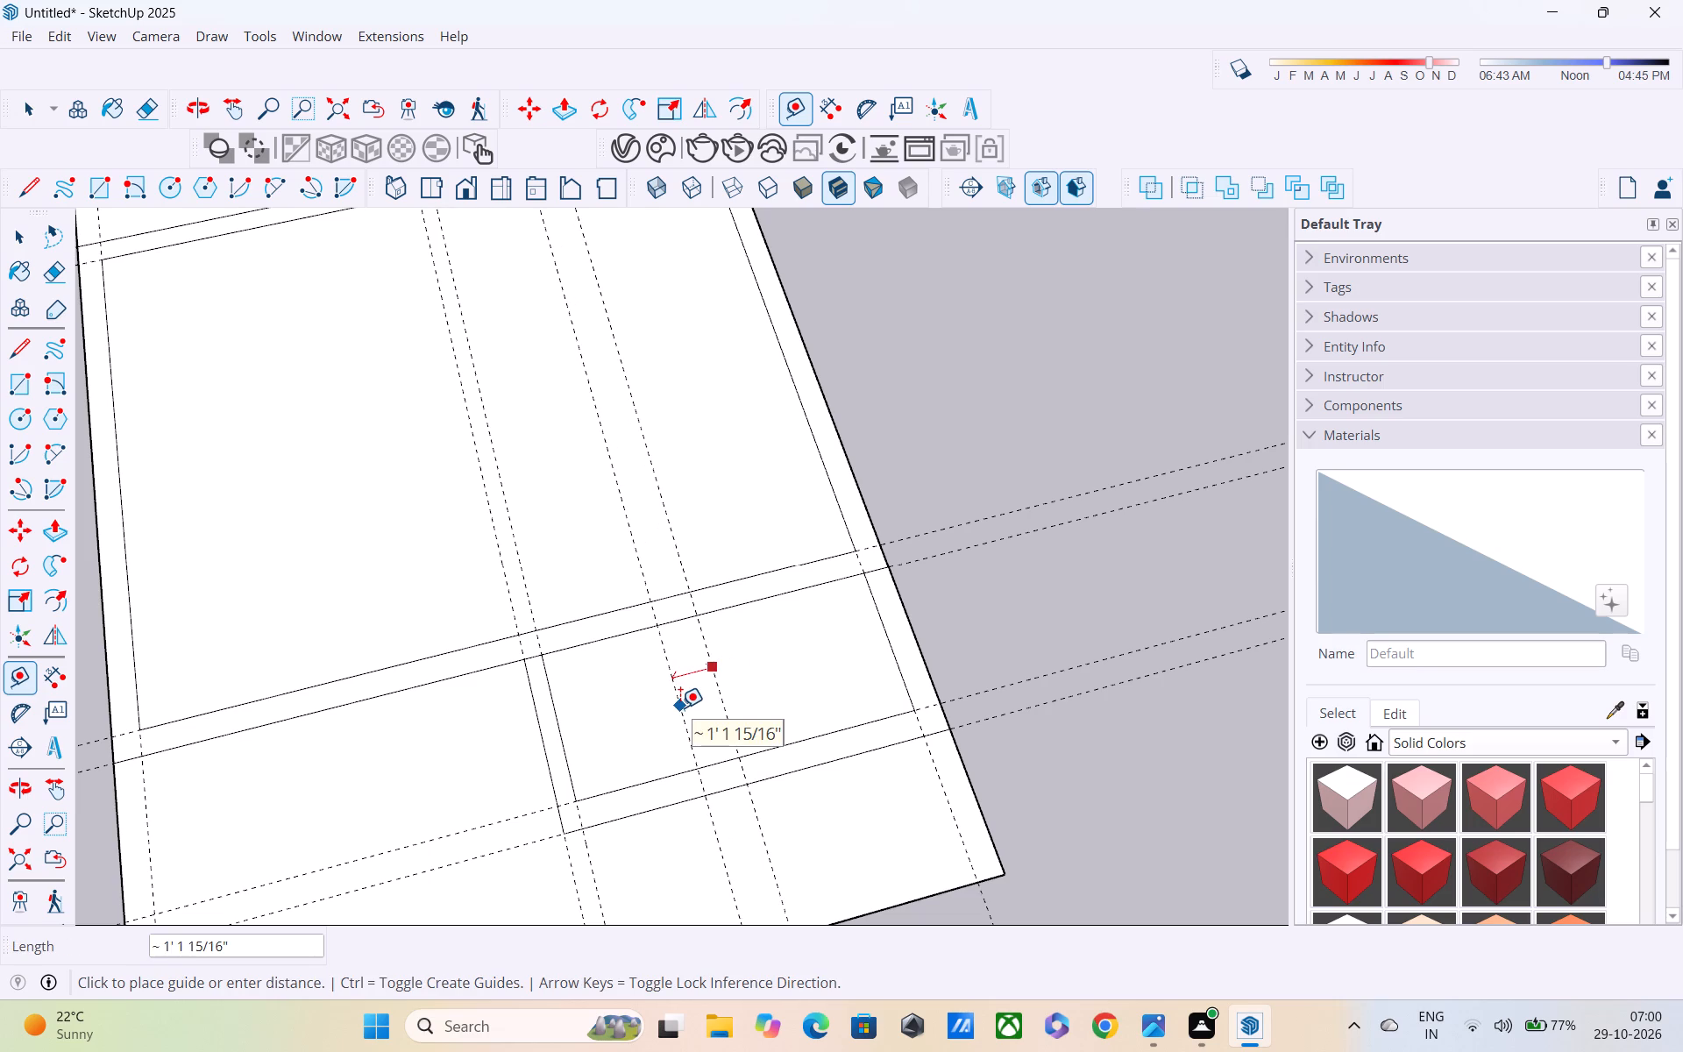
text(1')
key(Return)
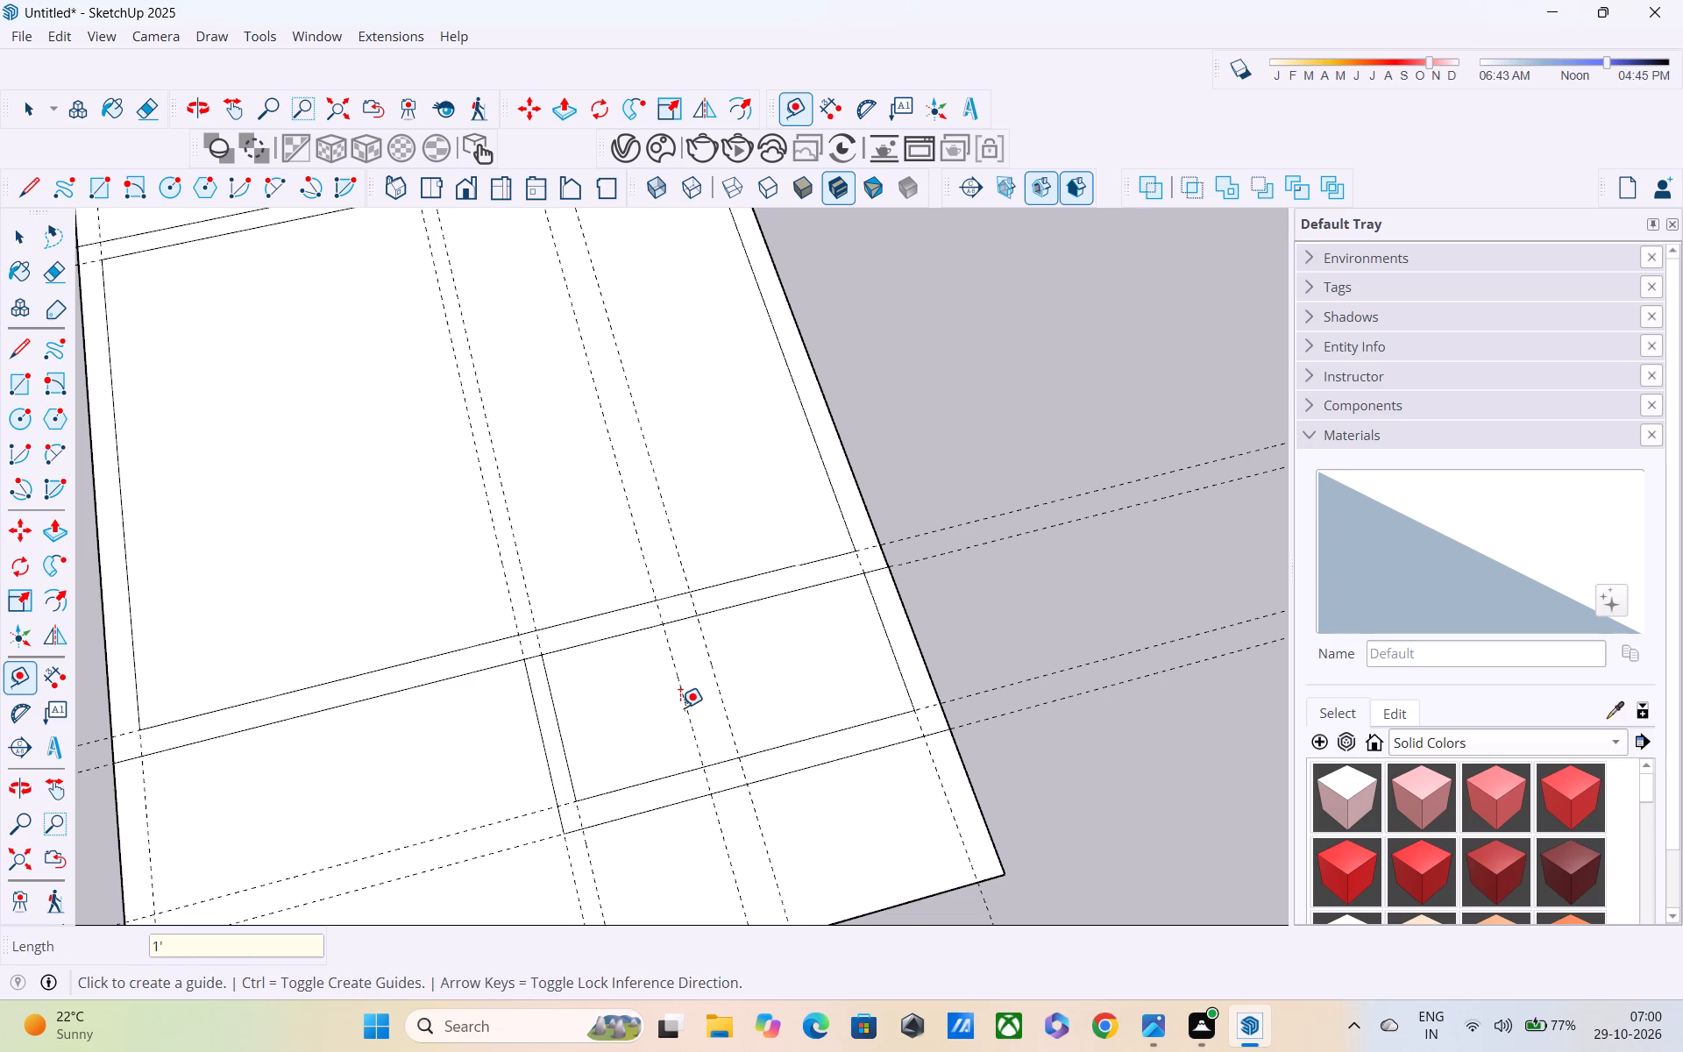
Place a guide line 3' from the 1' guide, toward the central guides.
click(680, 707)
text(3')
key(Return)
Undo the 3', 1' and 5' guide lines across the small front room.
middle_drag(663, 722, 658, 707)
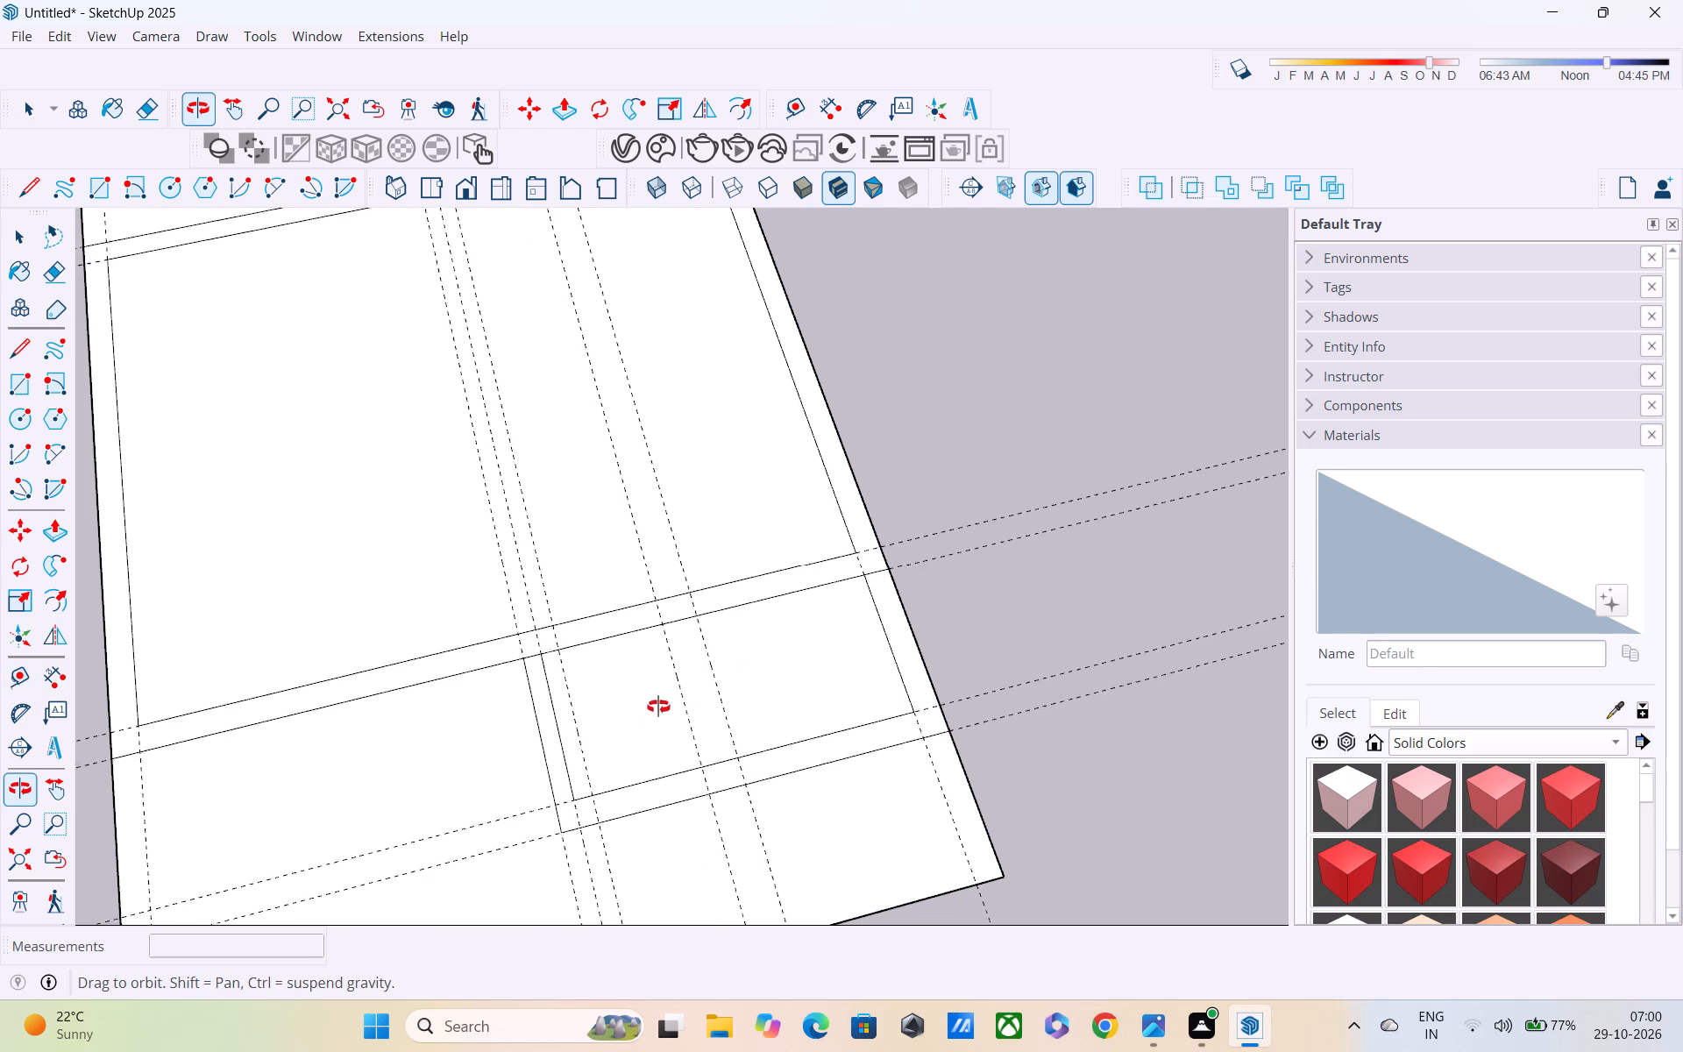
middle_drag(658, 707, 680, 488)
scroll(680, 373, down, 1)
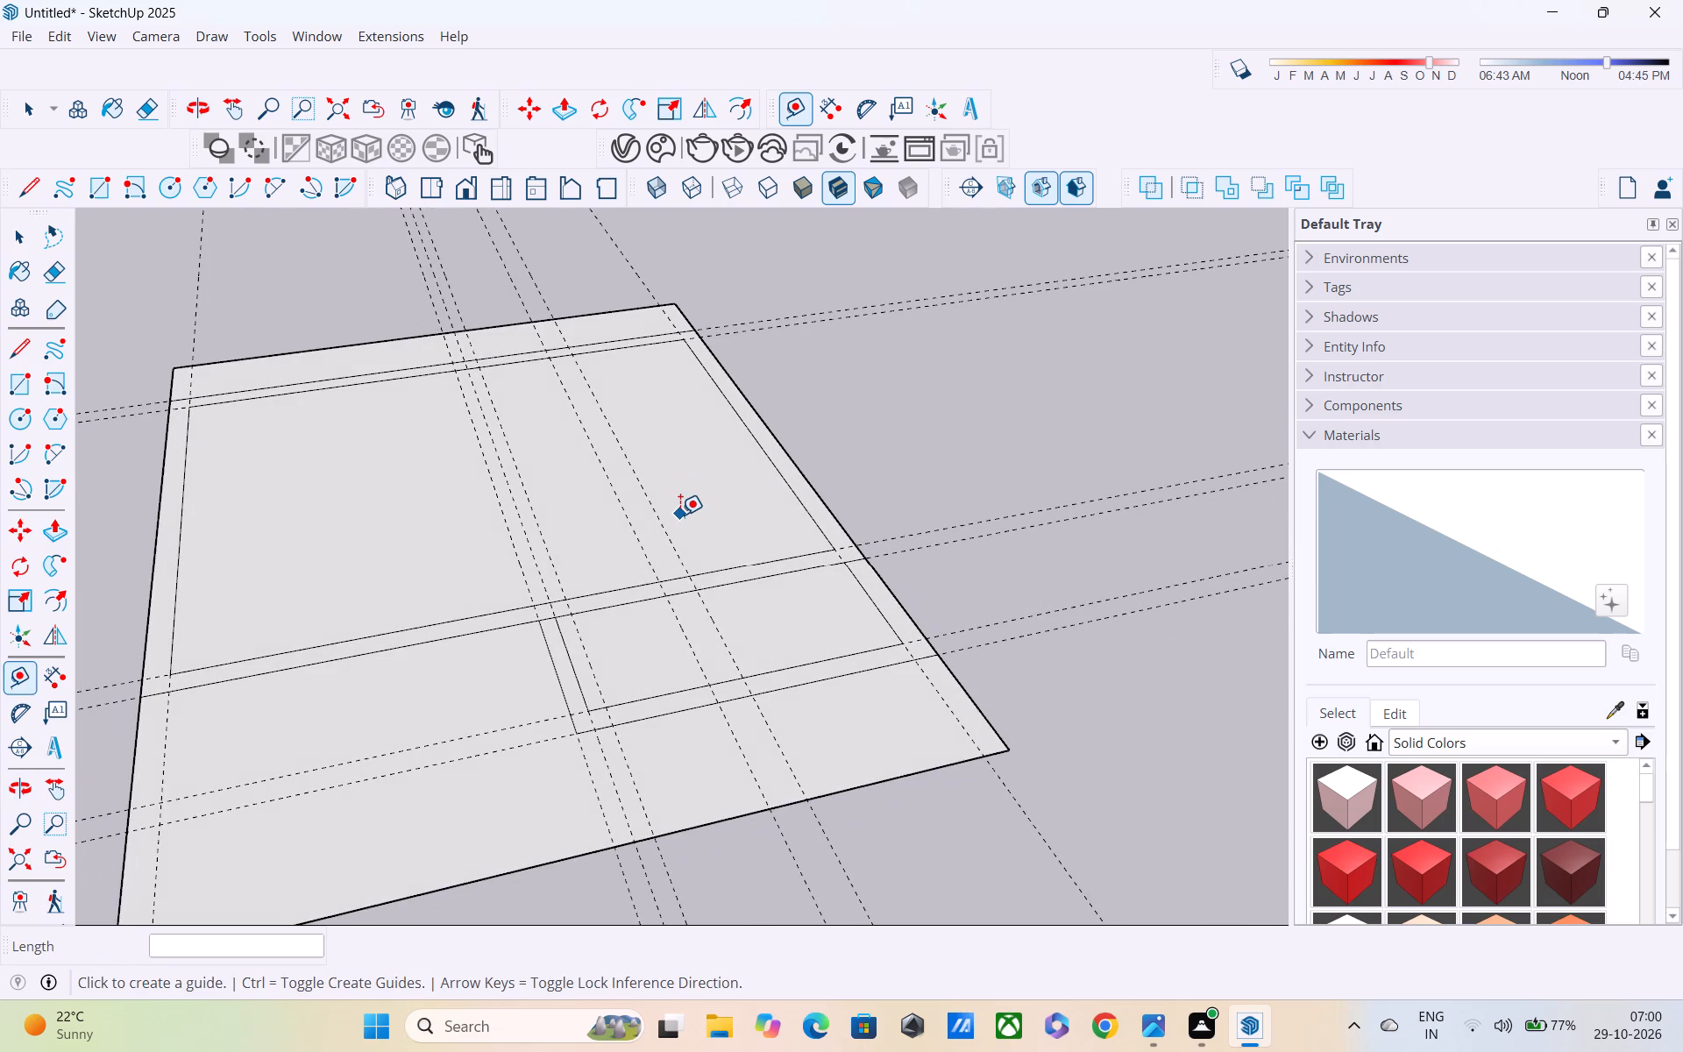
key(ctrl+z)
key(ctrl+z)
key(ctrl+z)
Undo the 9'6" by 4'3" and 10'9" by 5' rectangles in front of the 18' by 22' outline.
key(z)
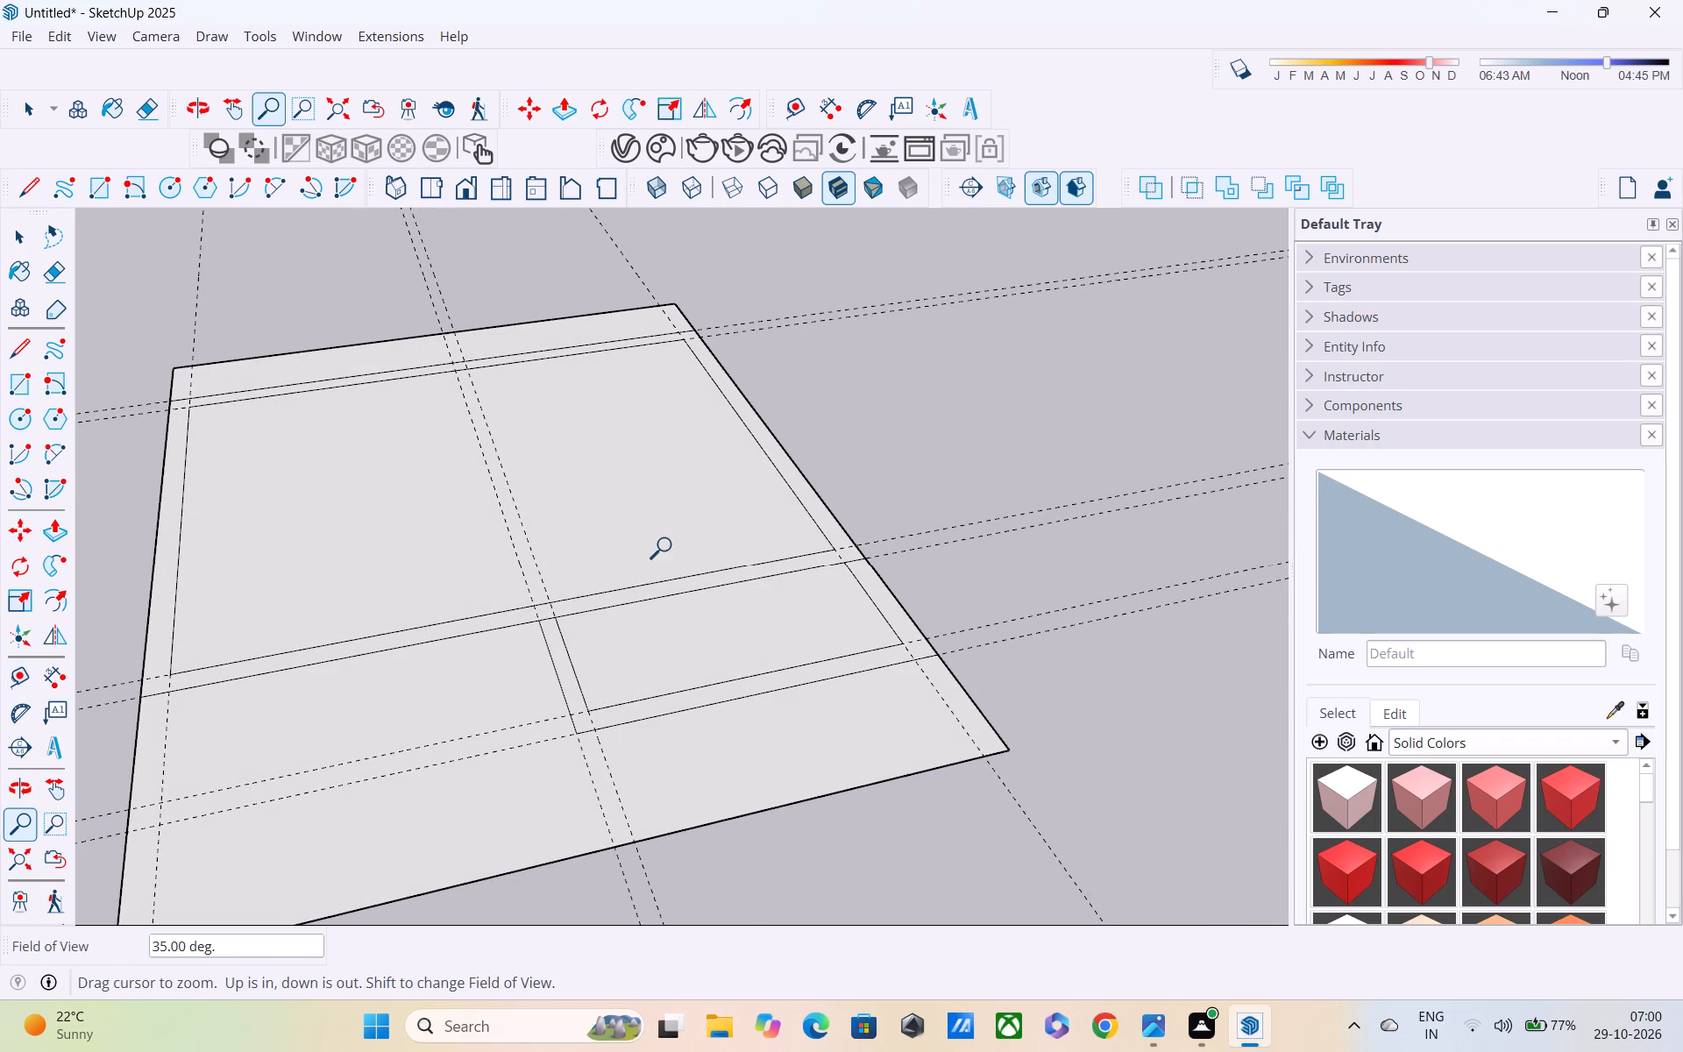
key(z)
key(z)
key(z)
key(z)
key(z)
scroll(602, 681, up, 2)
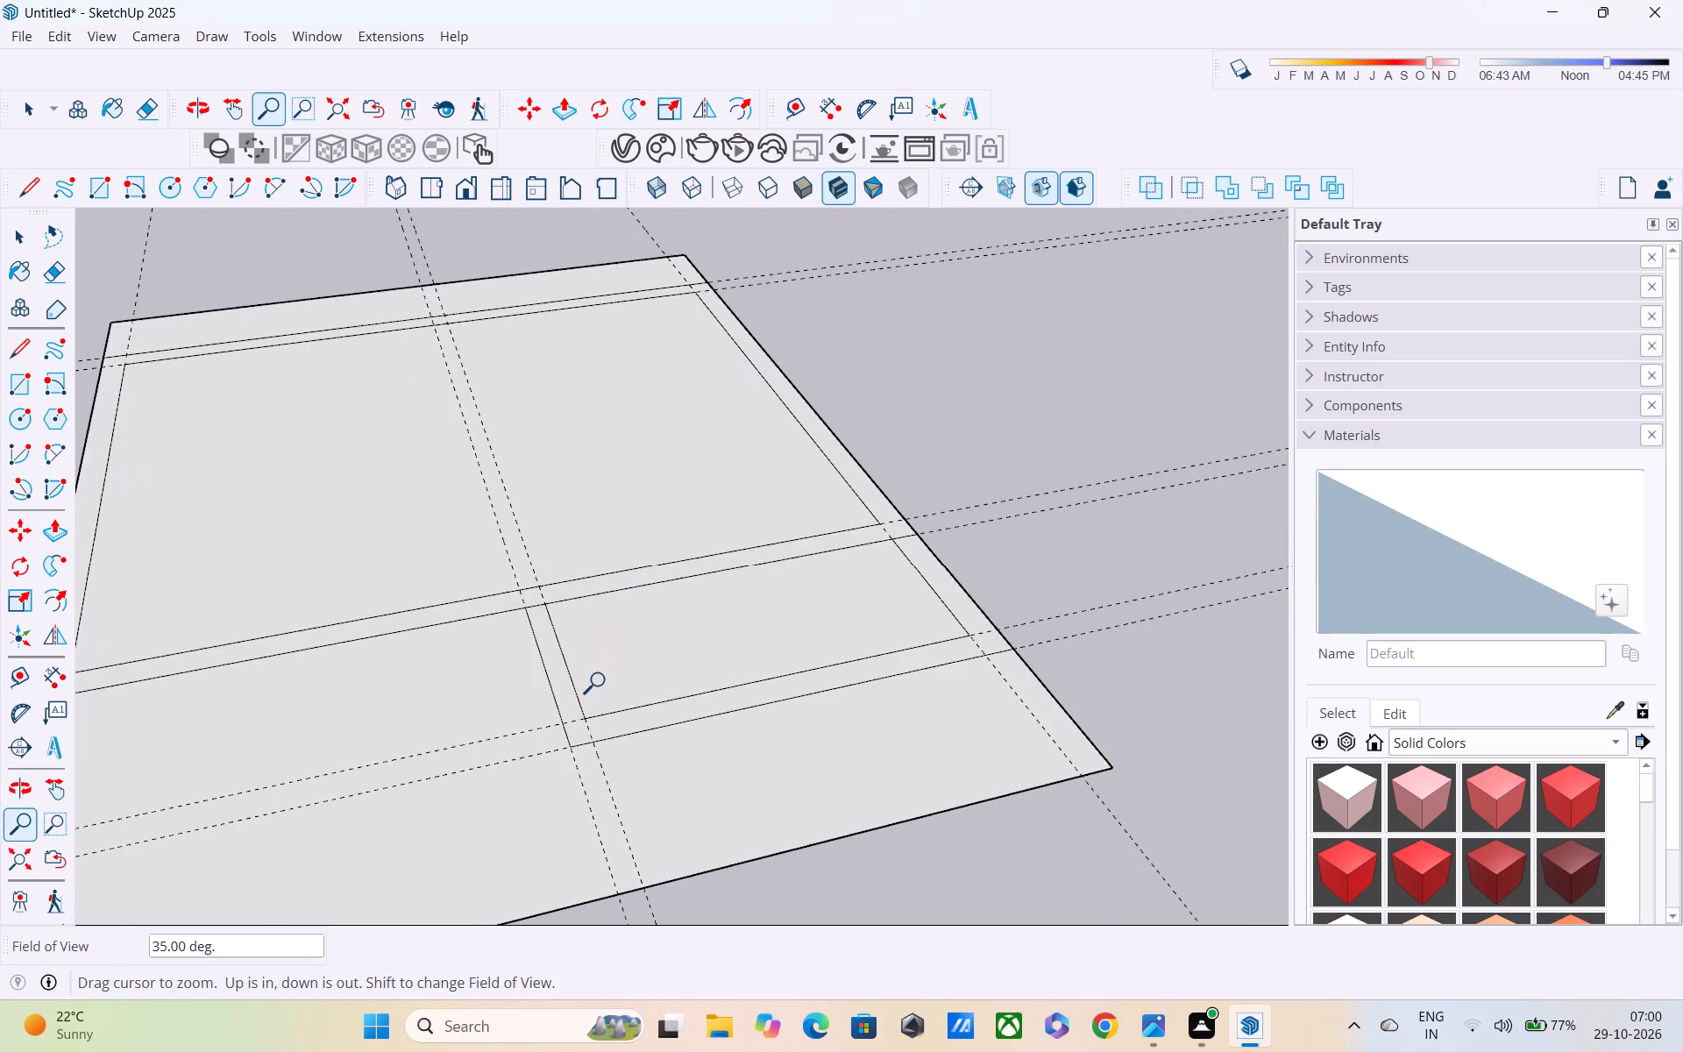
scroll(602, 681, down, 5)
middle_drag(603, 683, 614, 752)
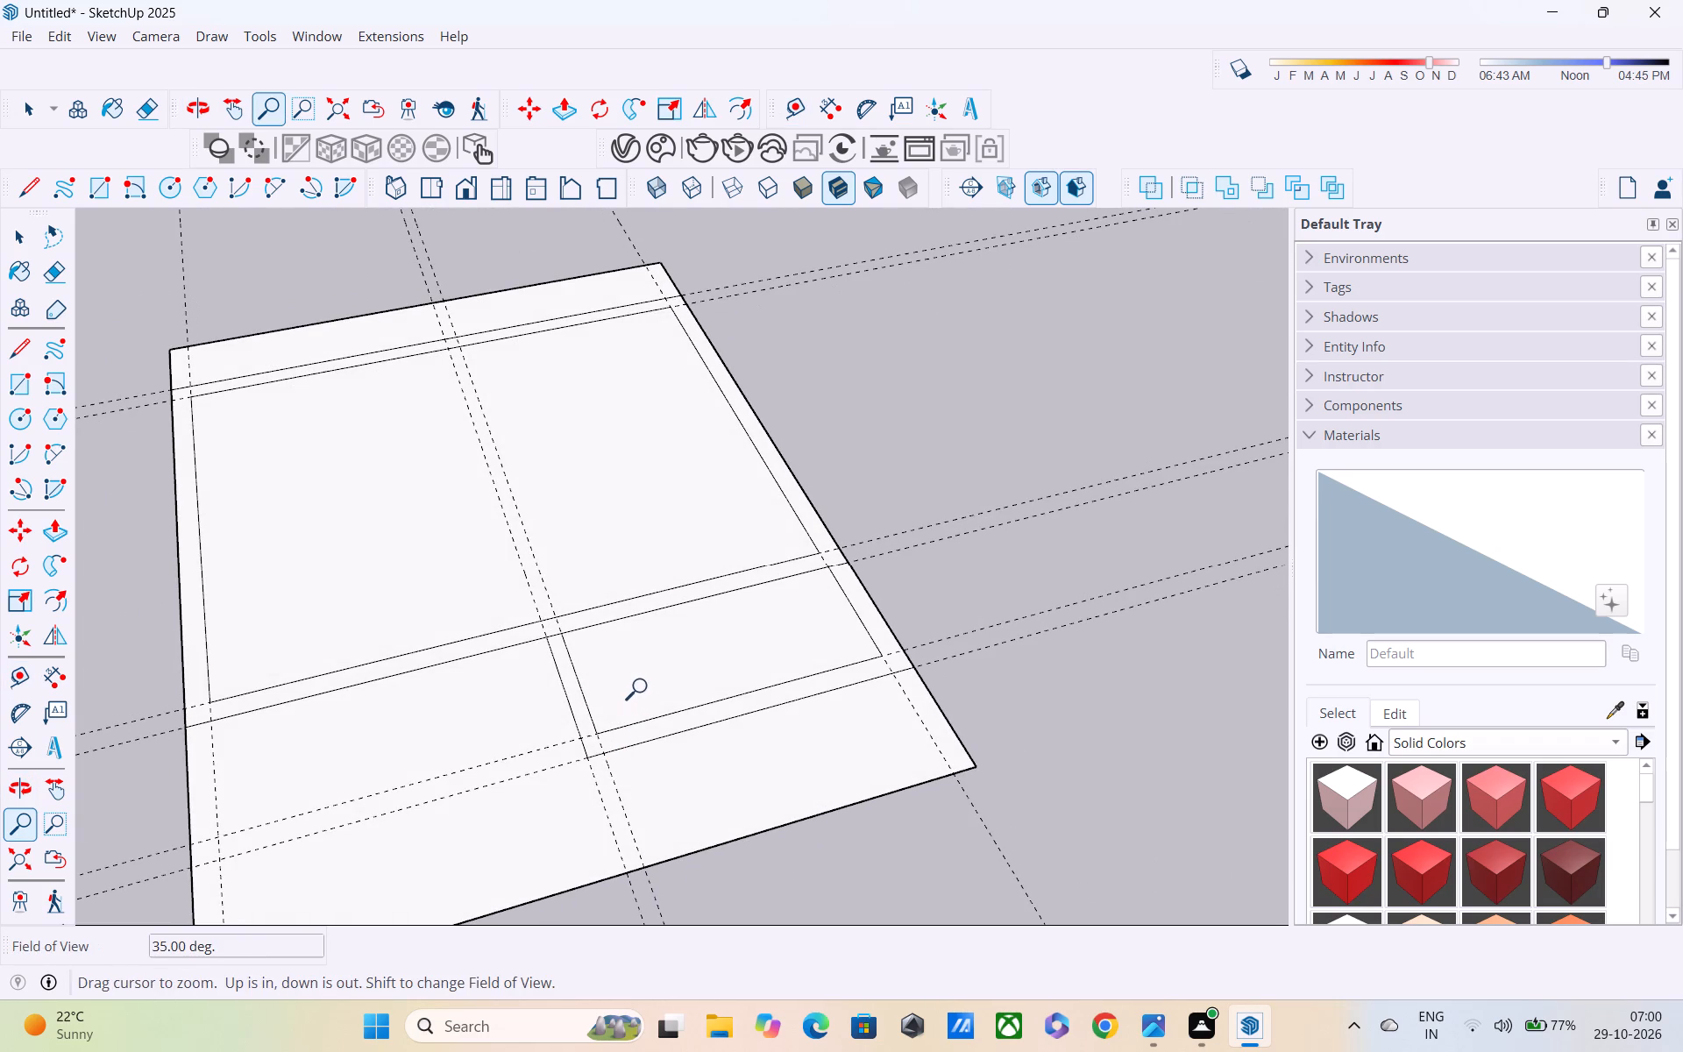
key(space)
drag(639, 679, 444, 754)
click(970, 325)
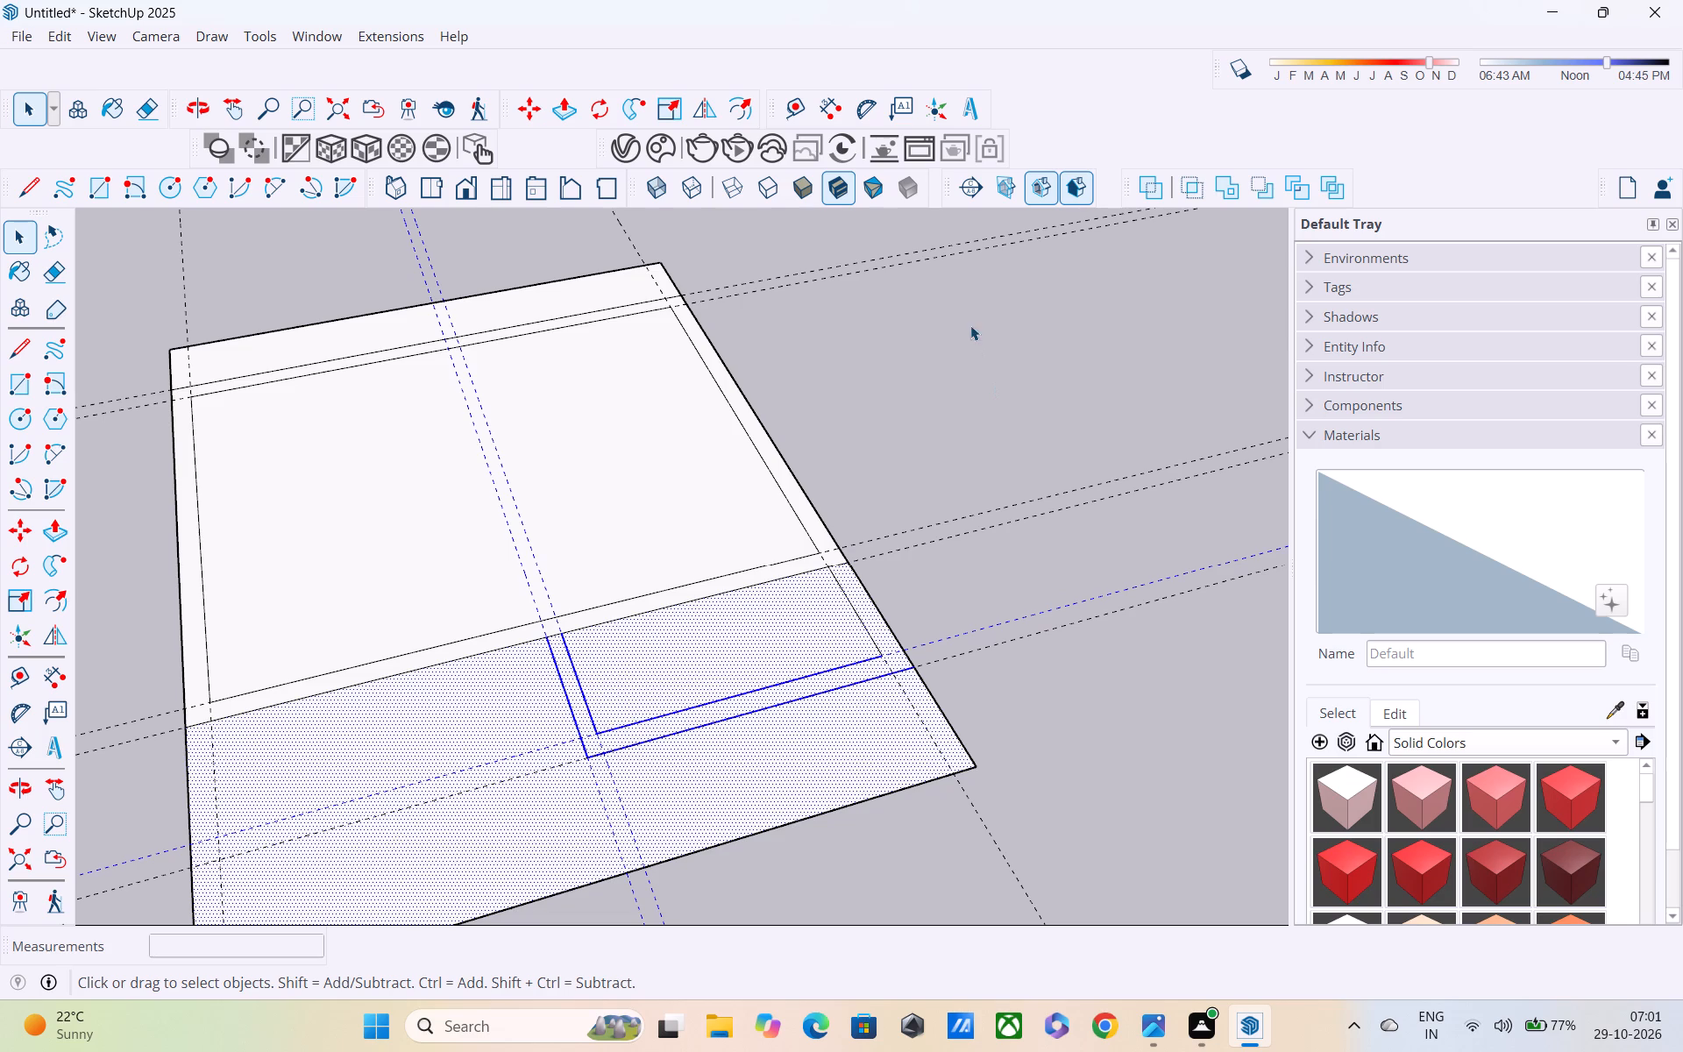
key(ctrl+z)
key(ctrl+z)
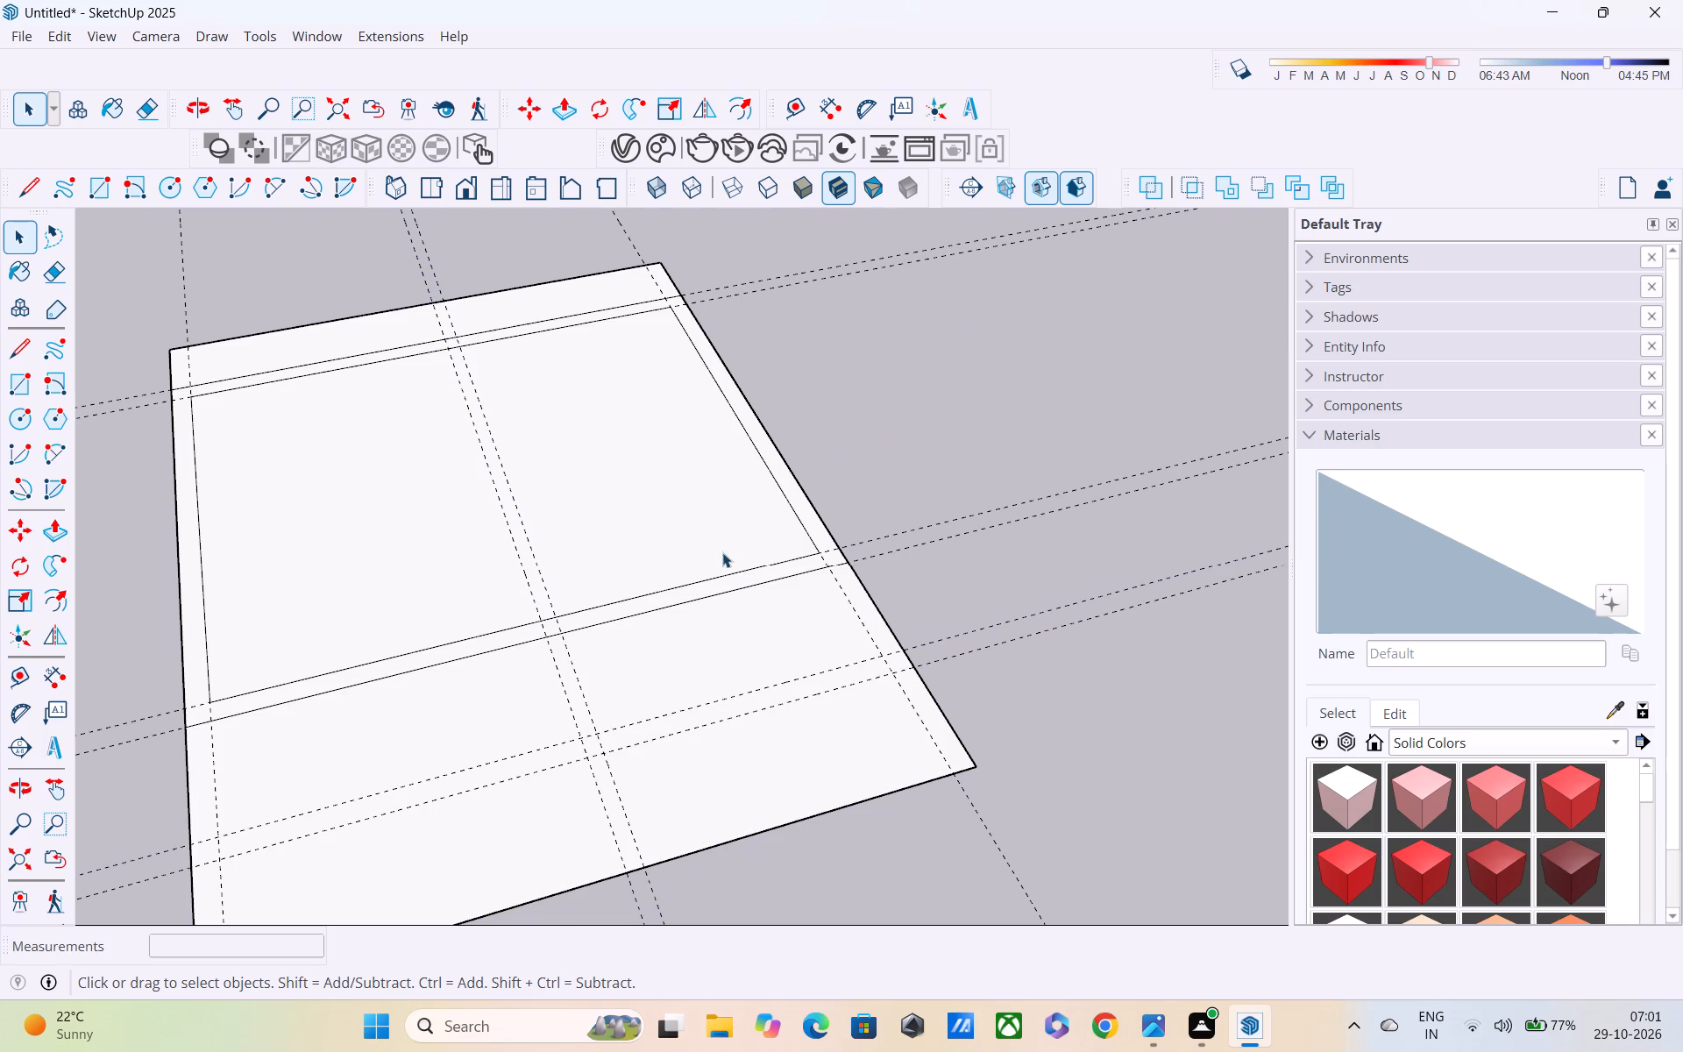
Place a guide line 4' inward from the inner guide of the right side wall.
middle_drag(703, 601, 674, 683)
key(t)
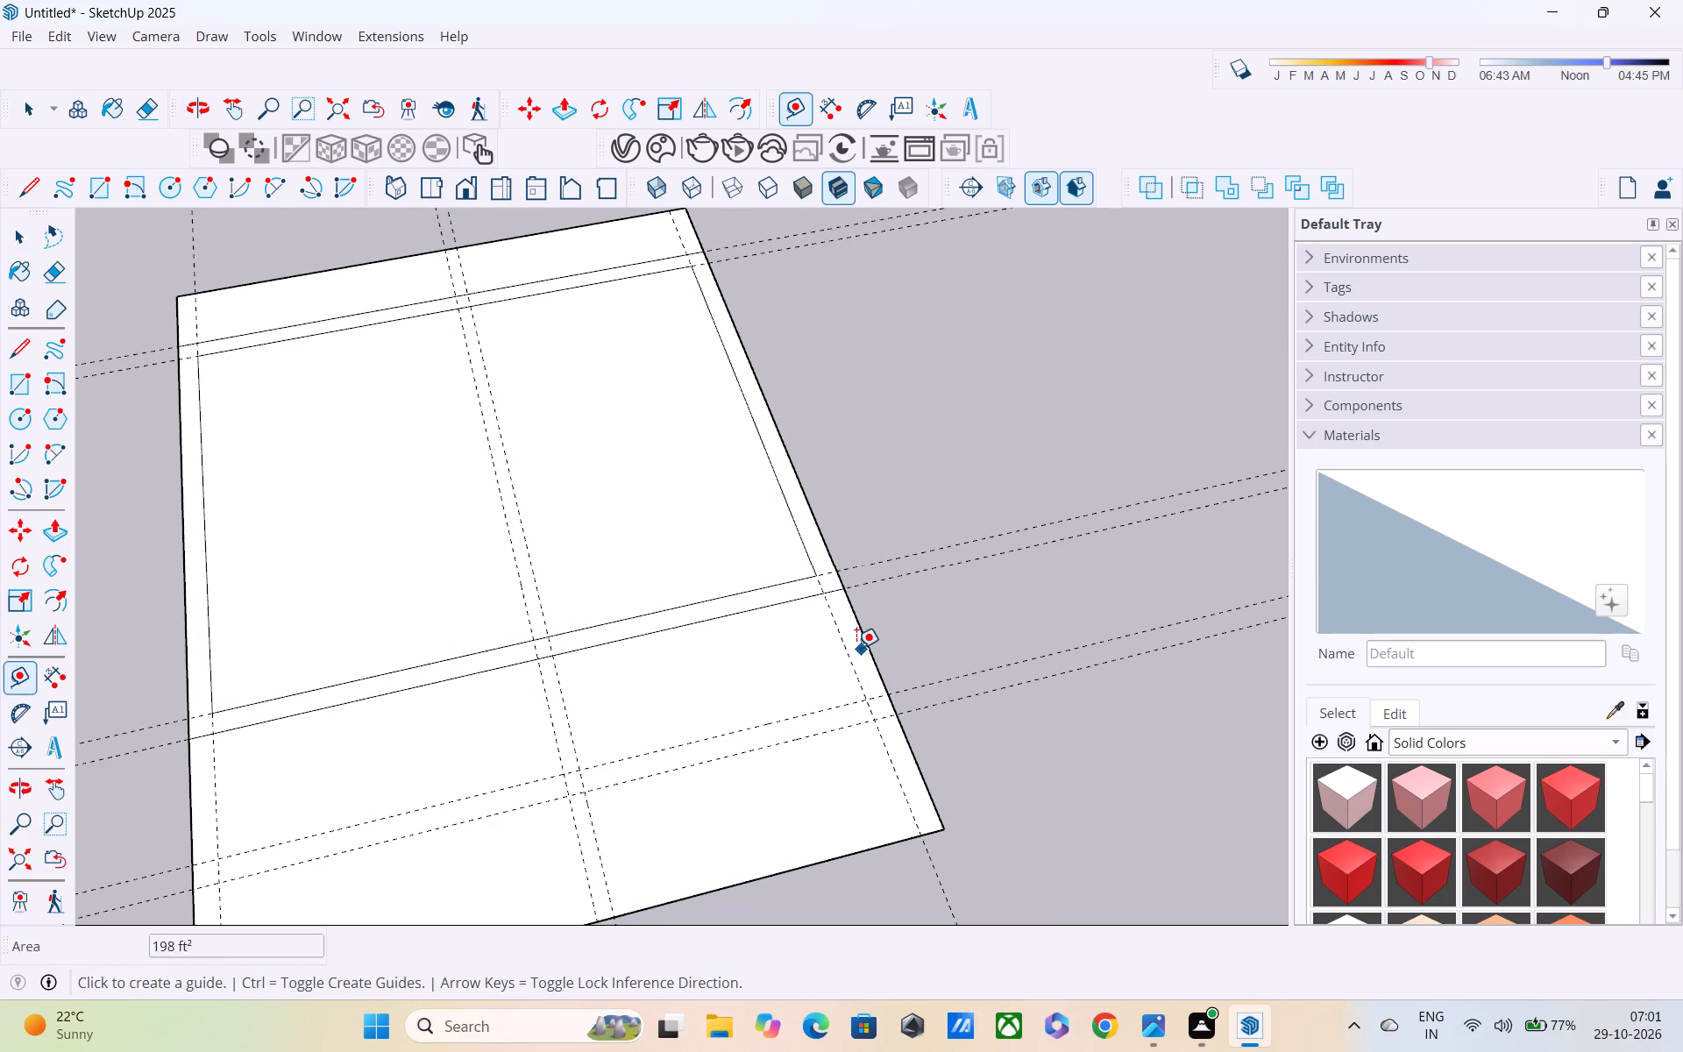
click(554, 726)
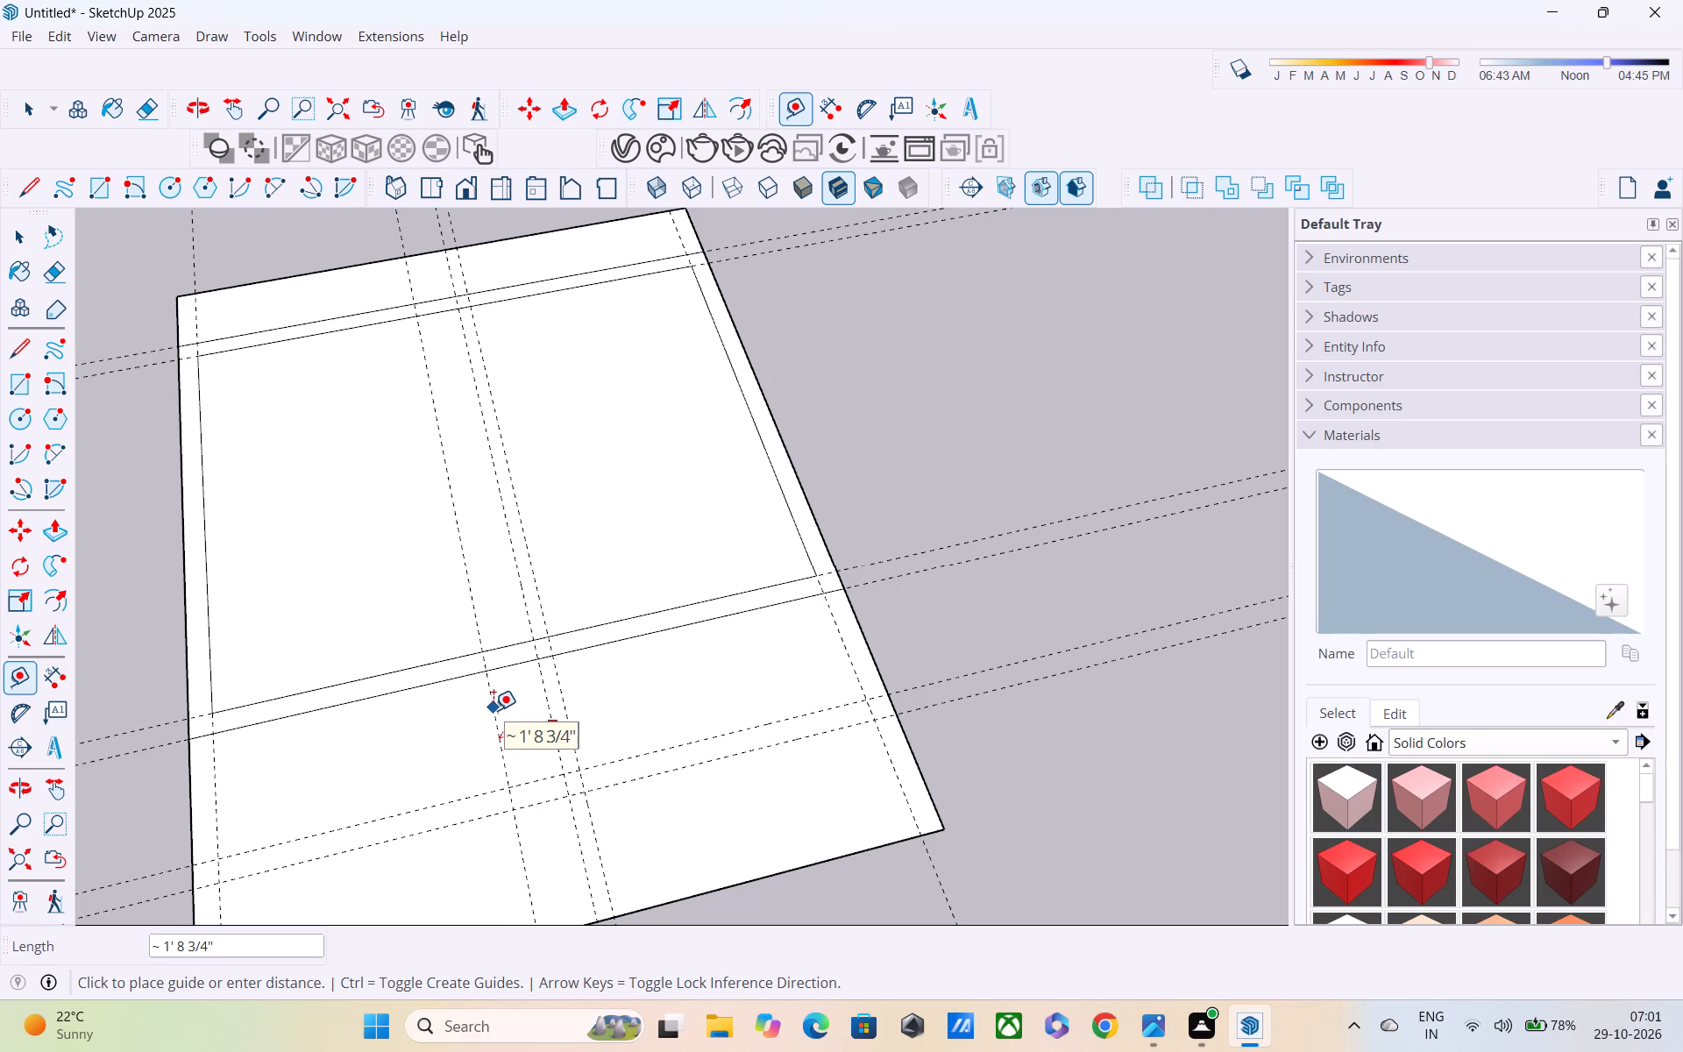
key(Escape)
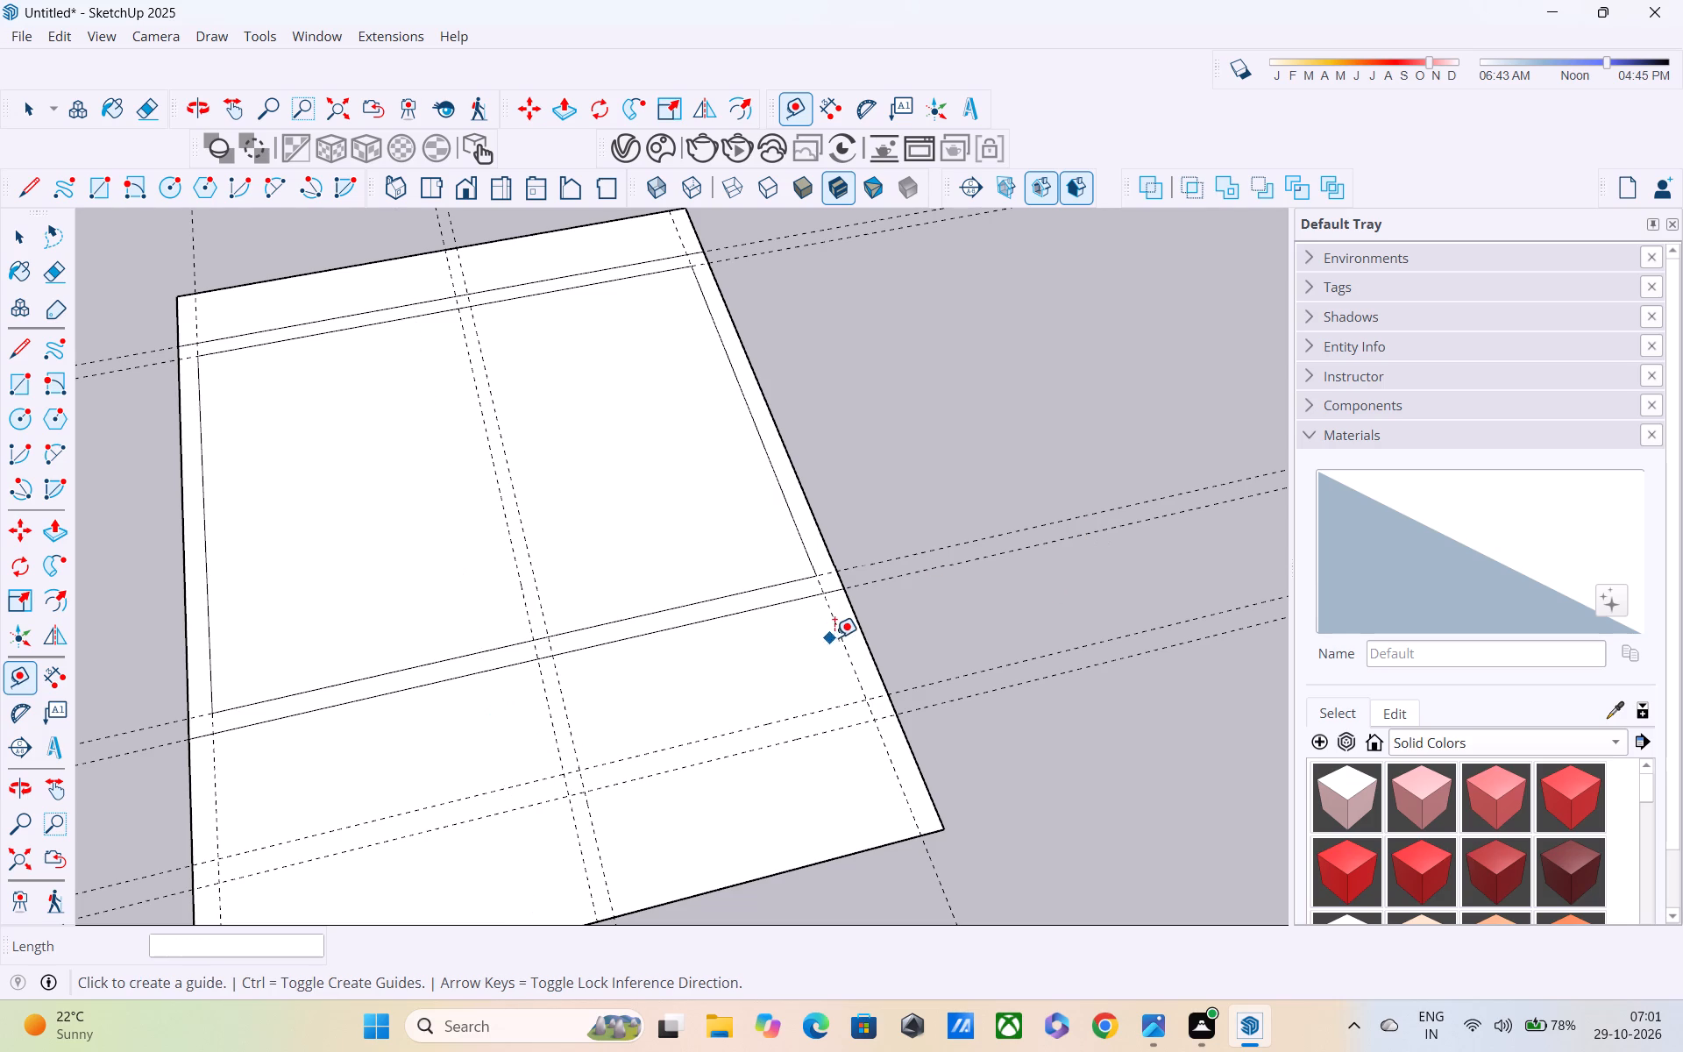
click(839, 635)
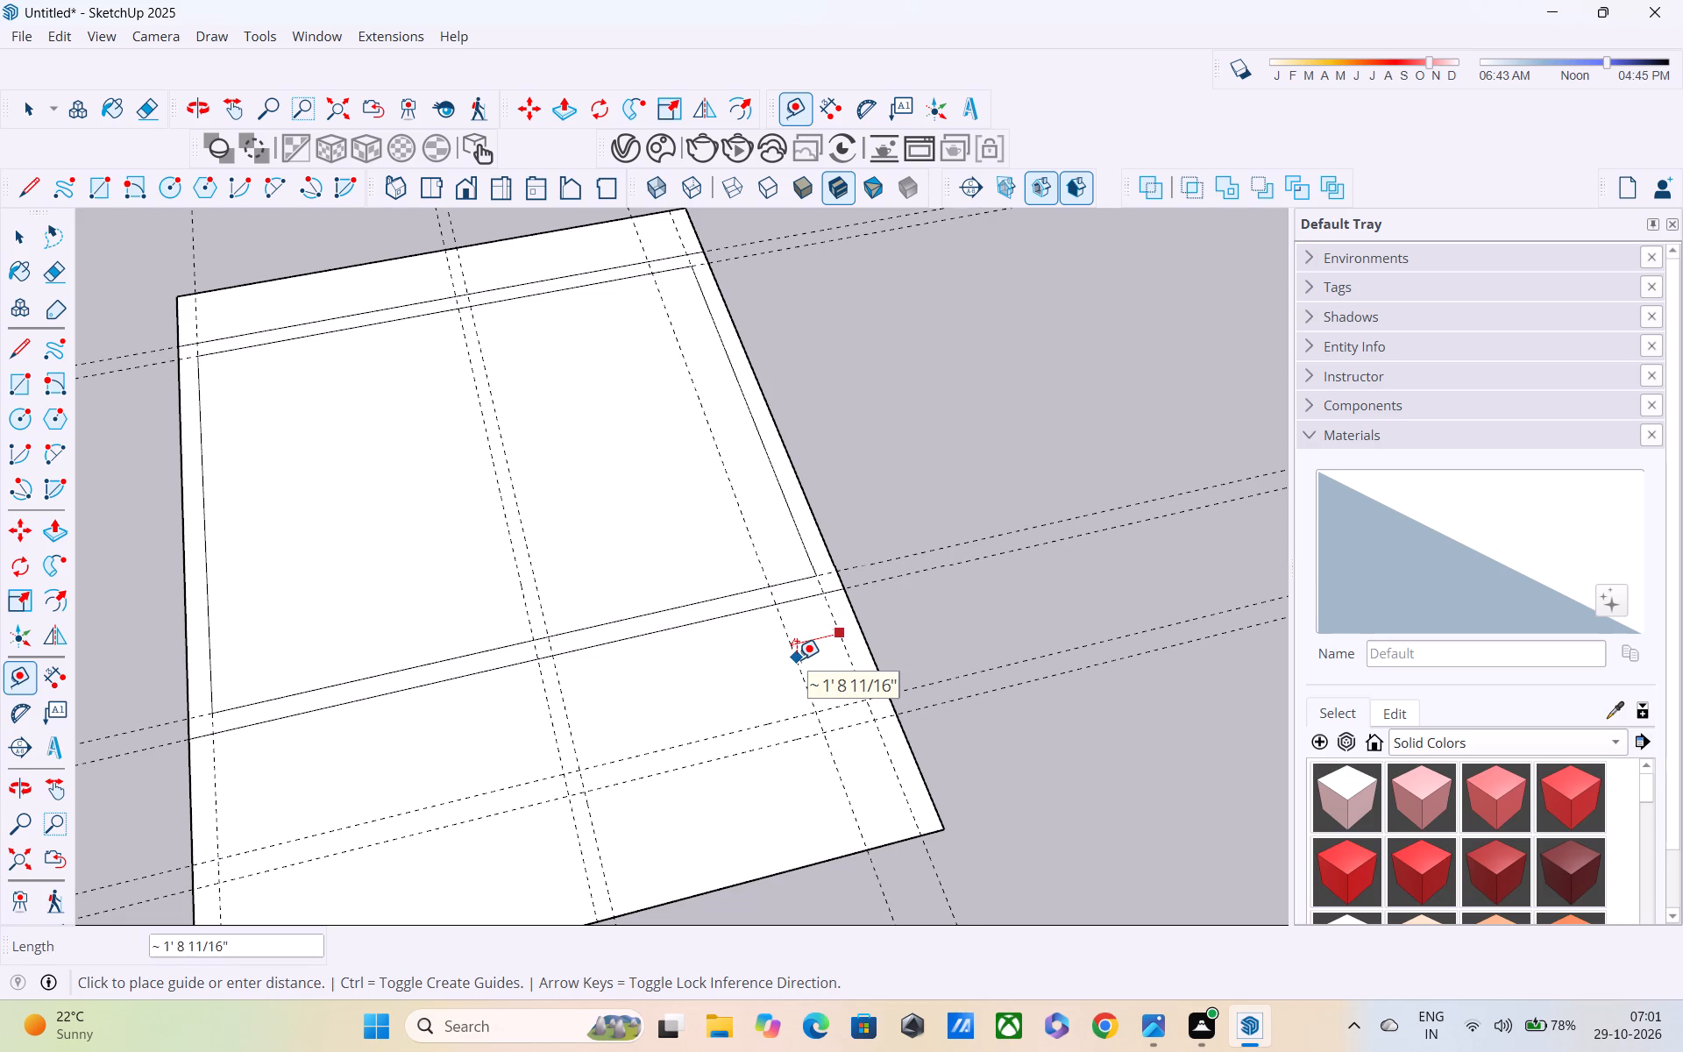
text(4')
key(Return)
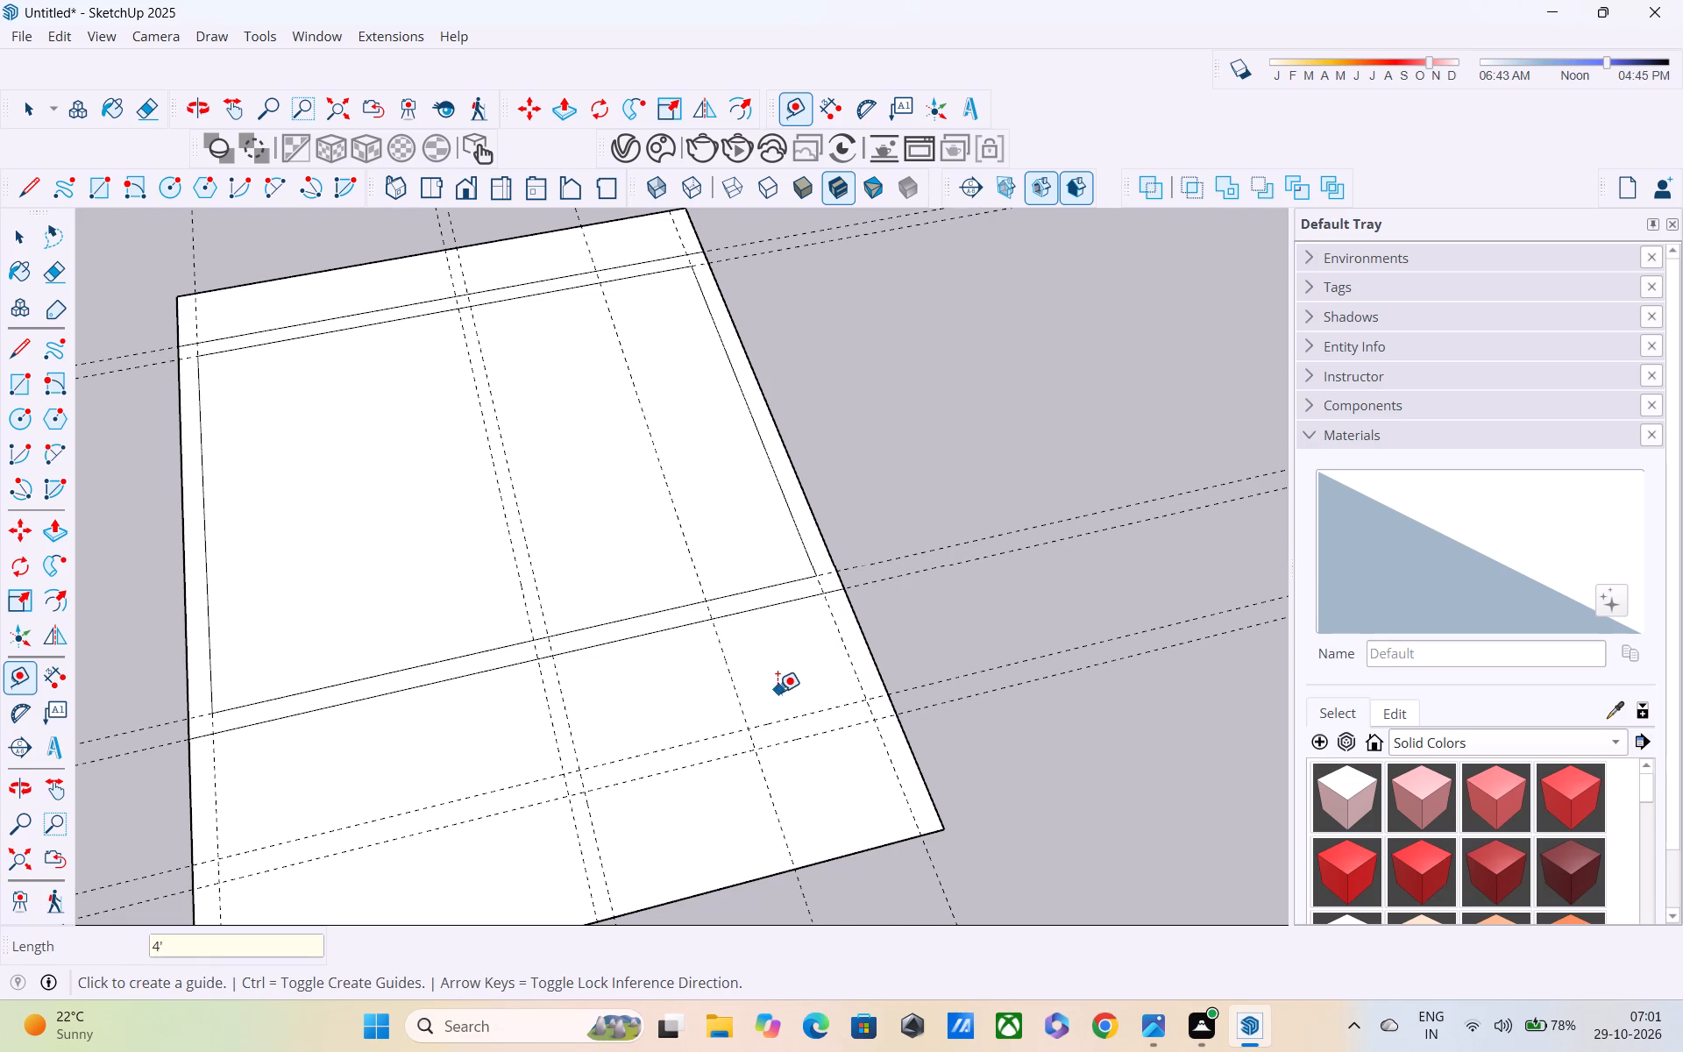
Place a guide line 6" from the 4' guide, toward the right side wall.
click(732, 664)
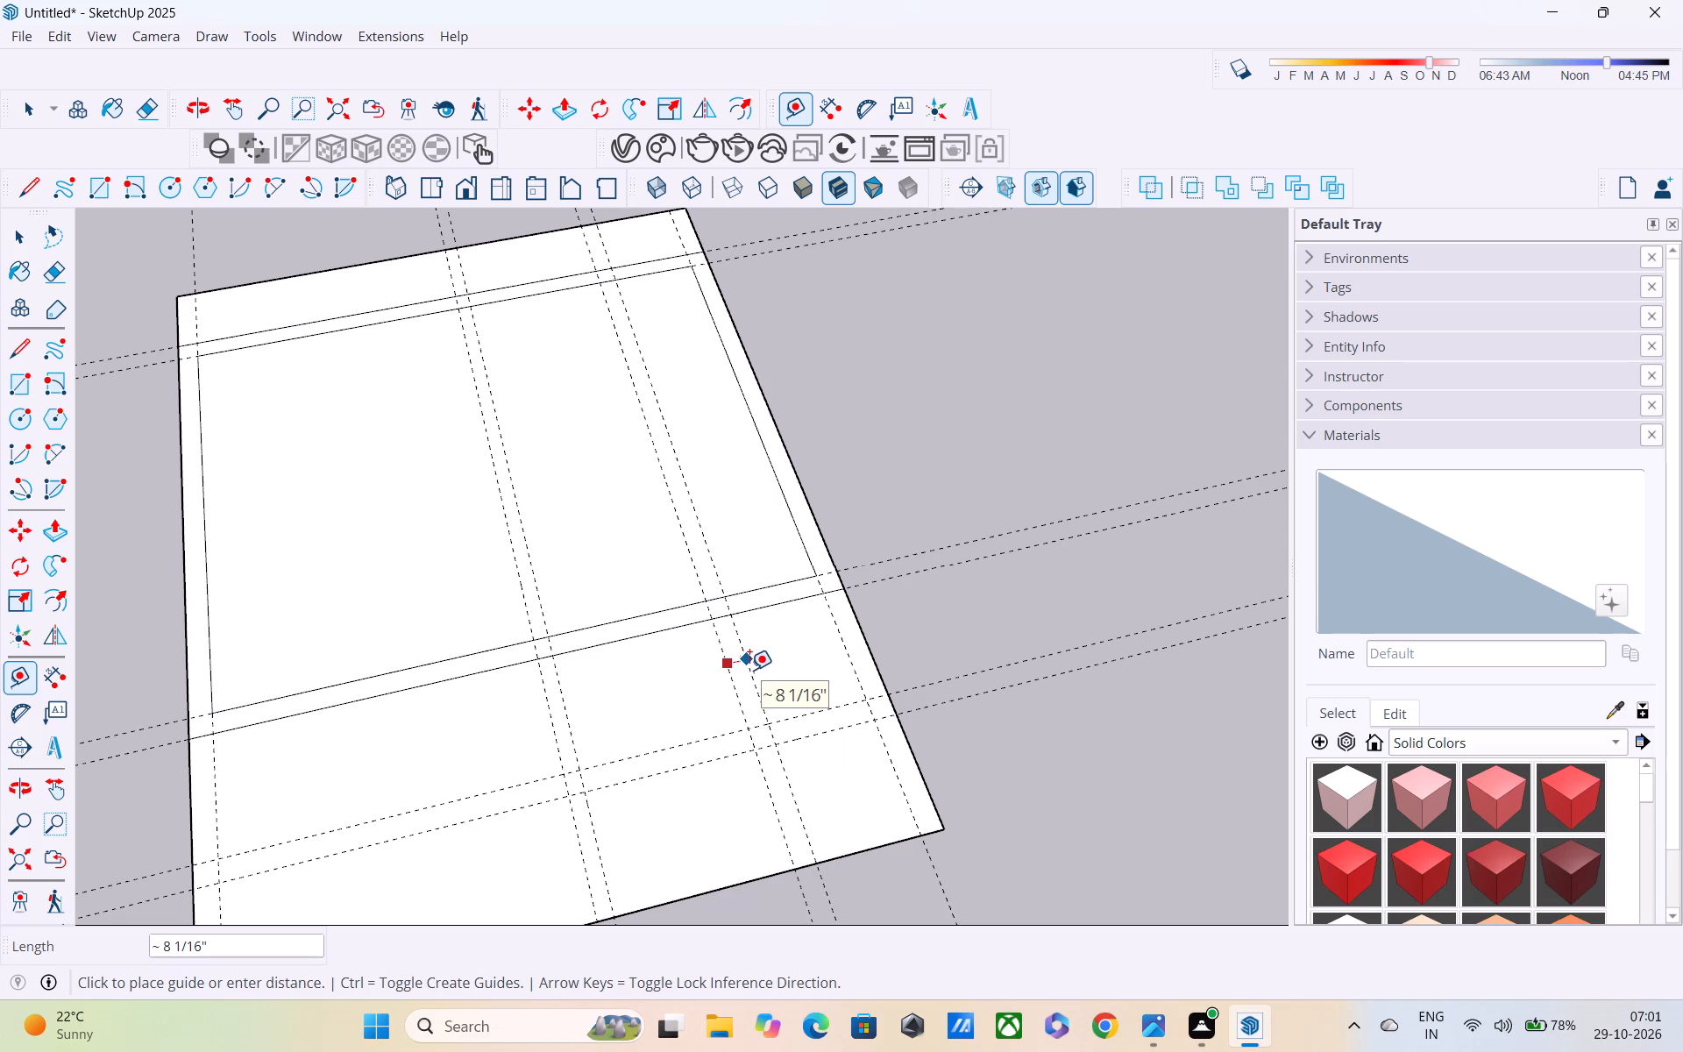
key(9)
key(BackSpace)
key(6)
key(shift+quotedbl)
key(Return)
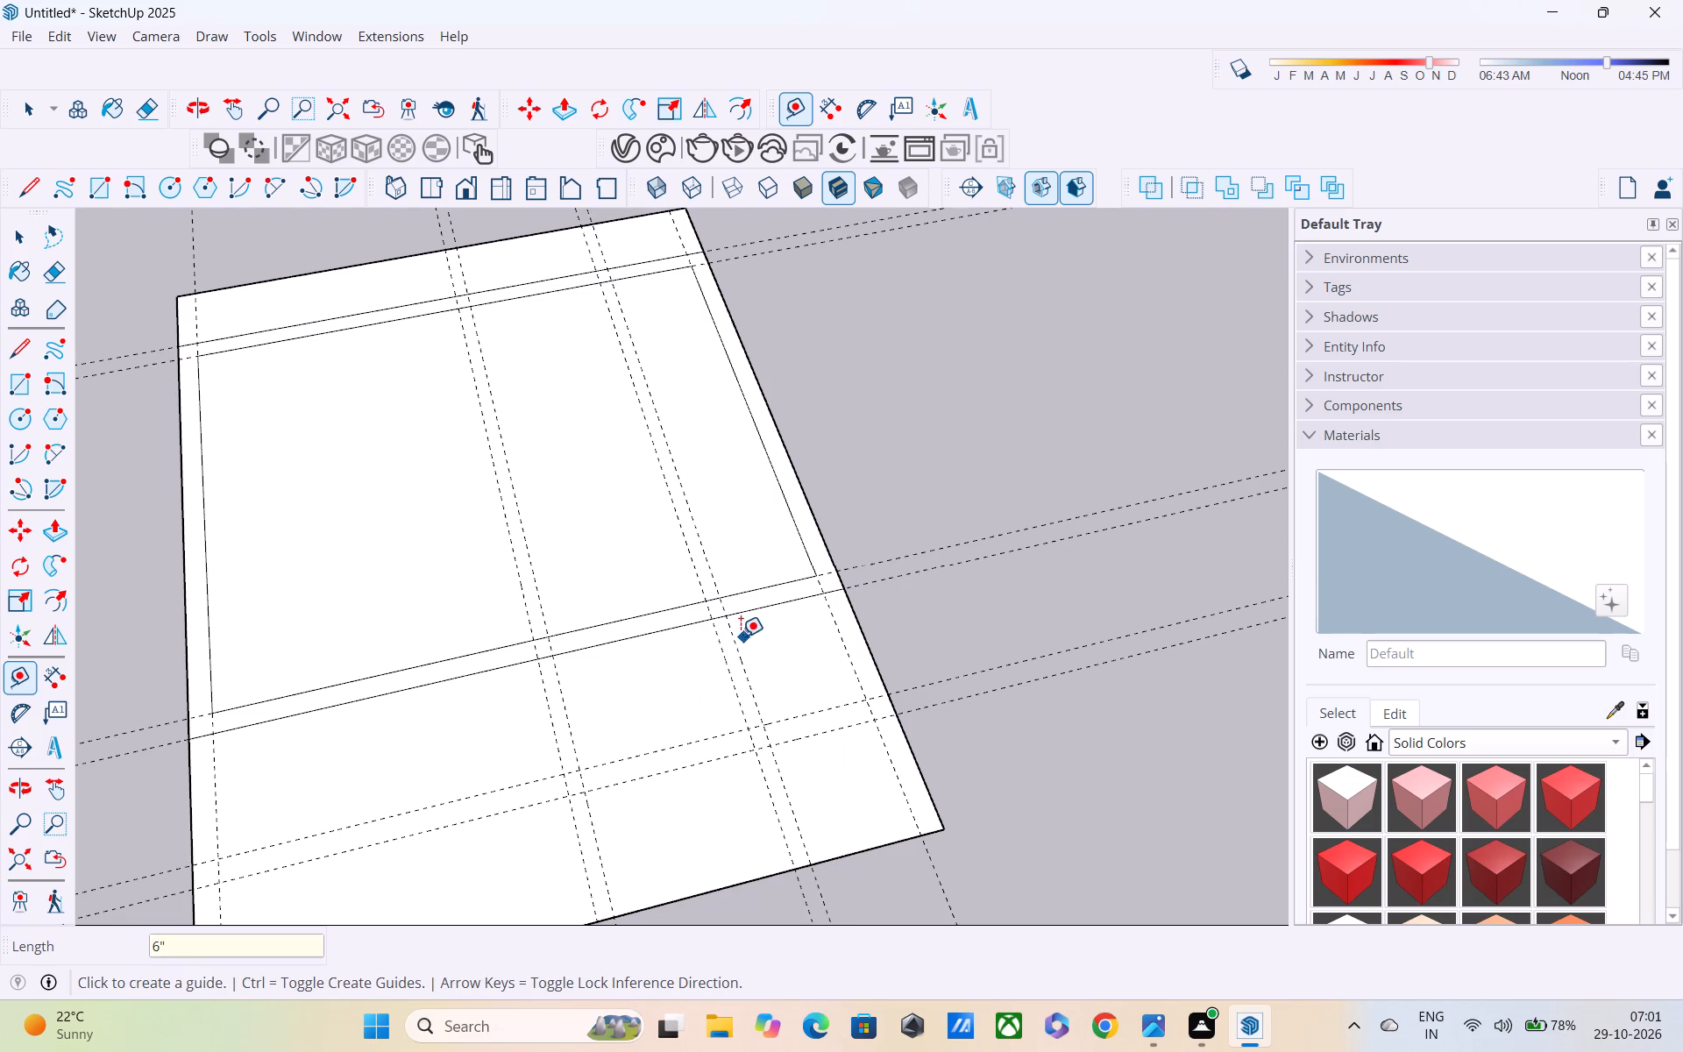
Draw the front rooms' outer wall outline with lines of 5', 10'9" and 5', from the central guide to the right slab edge.
middle_drag(710, 679, 701, 522)
middle_drag(696, 500, 690, 407)
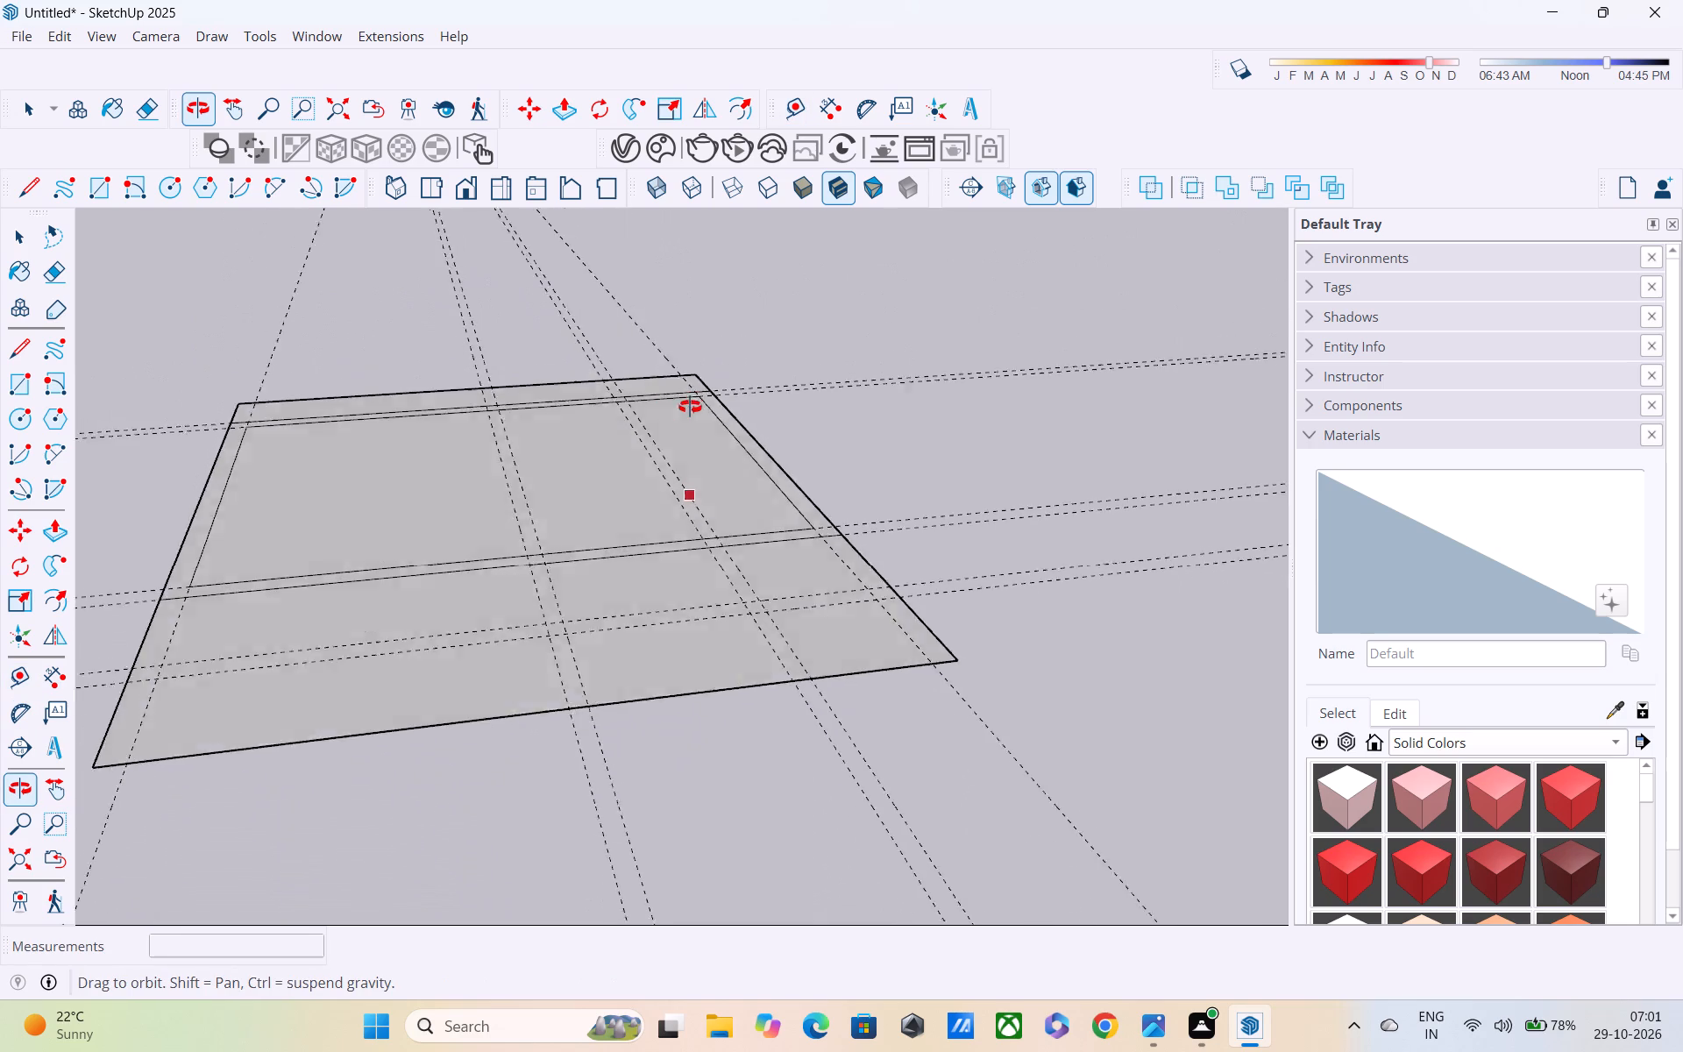
middle_drag(690, 407, 637, 686)
scroll(641, 668, down, 1)
scroll(637, 686, up, 1)
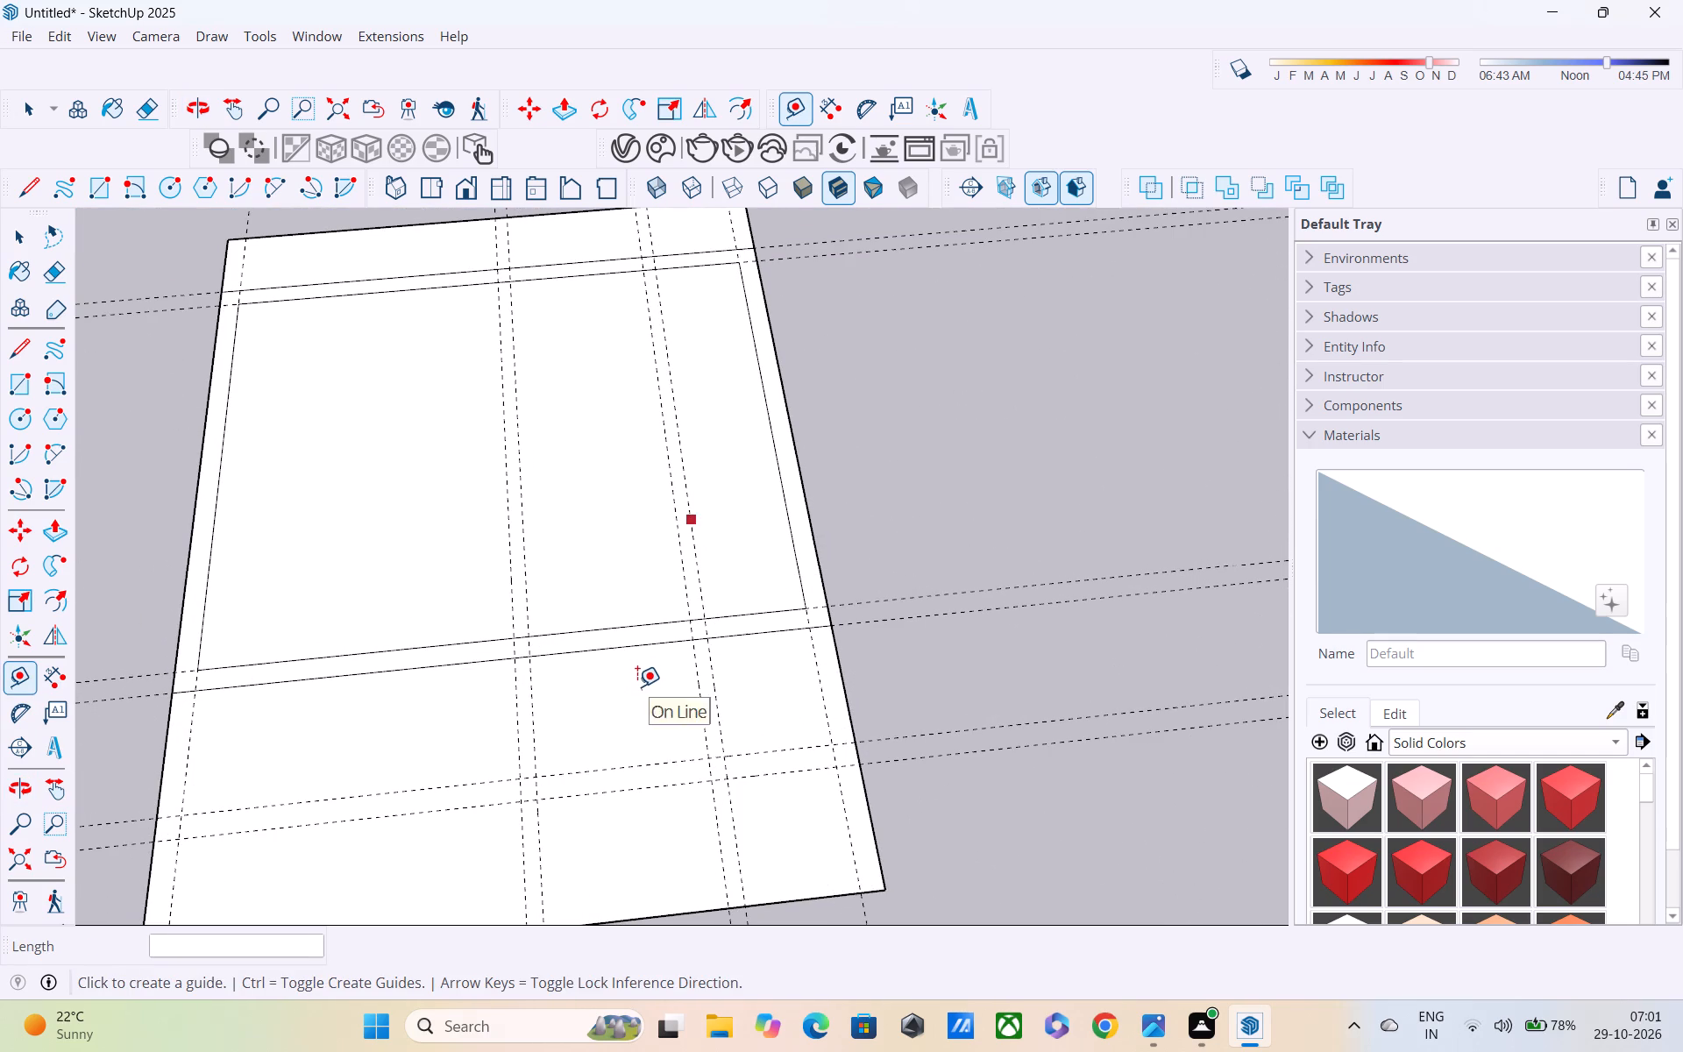
scroll(636, 697, down, 1)
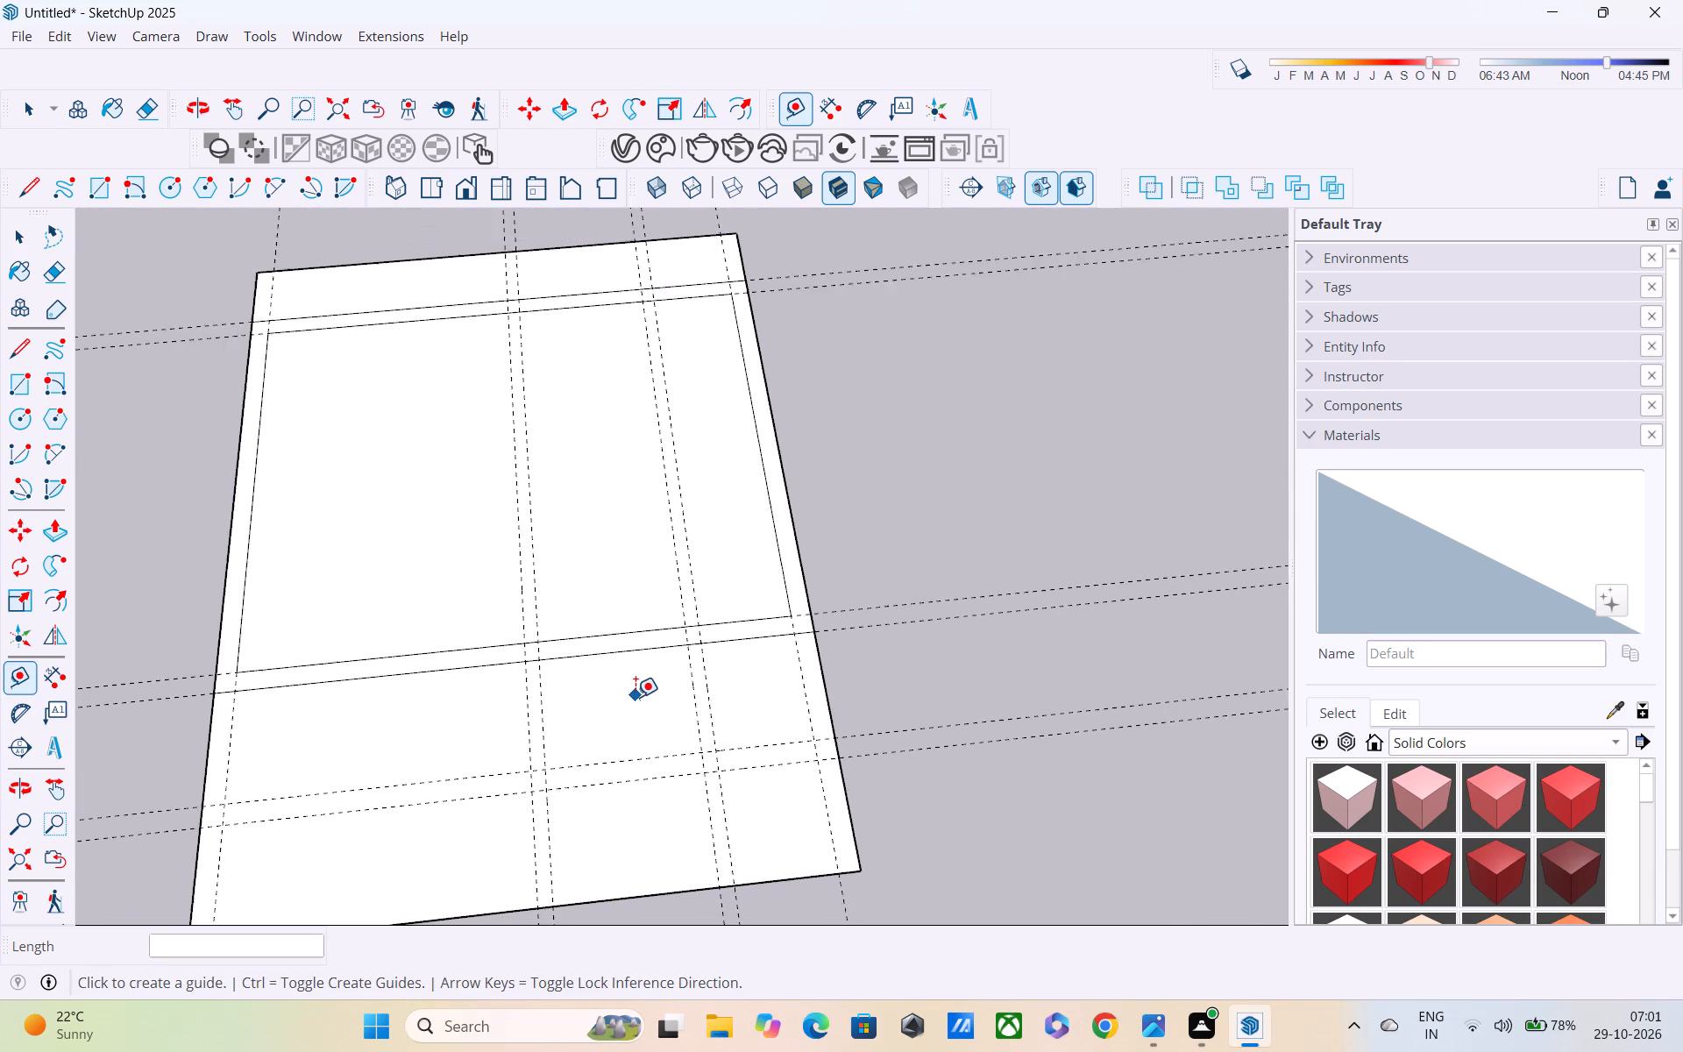
scroll(636, 697, down, 1)
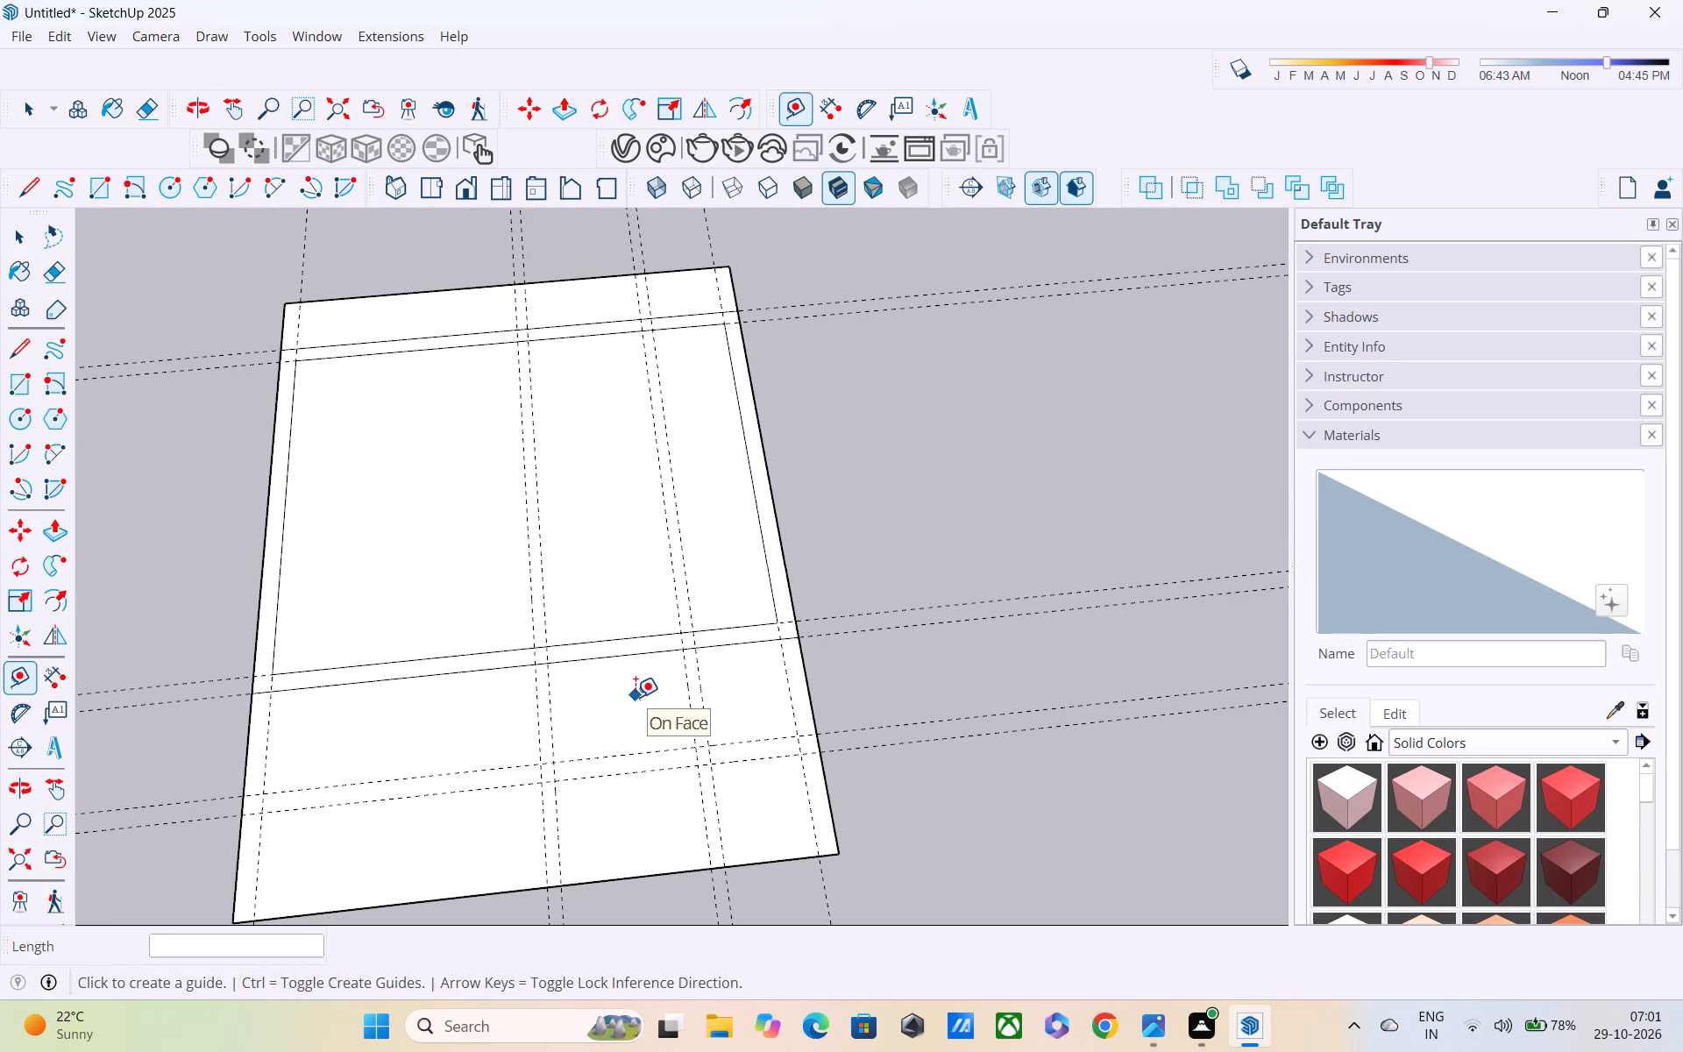
key(l)
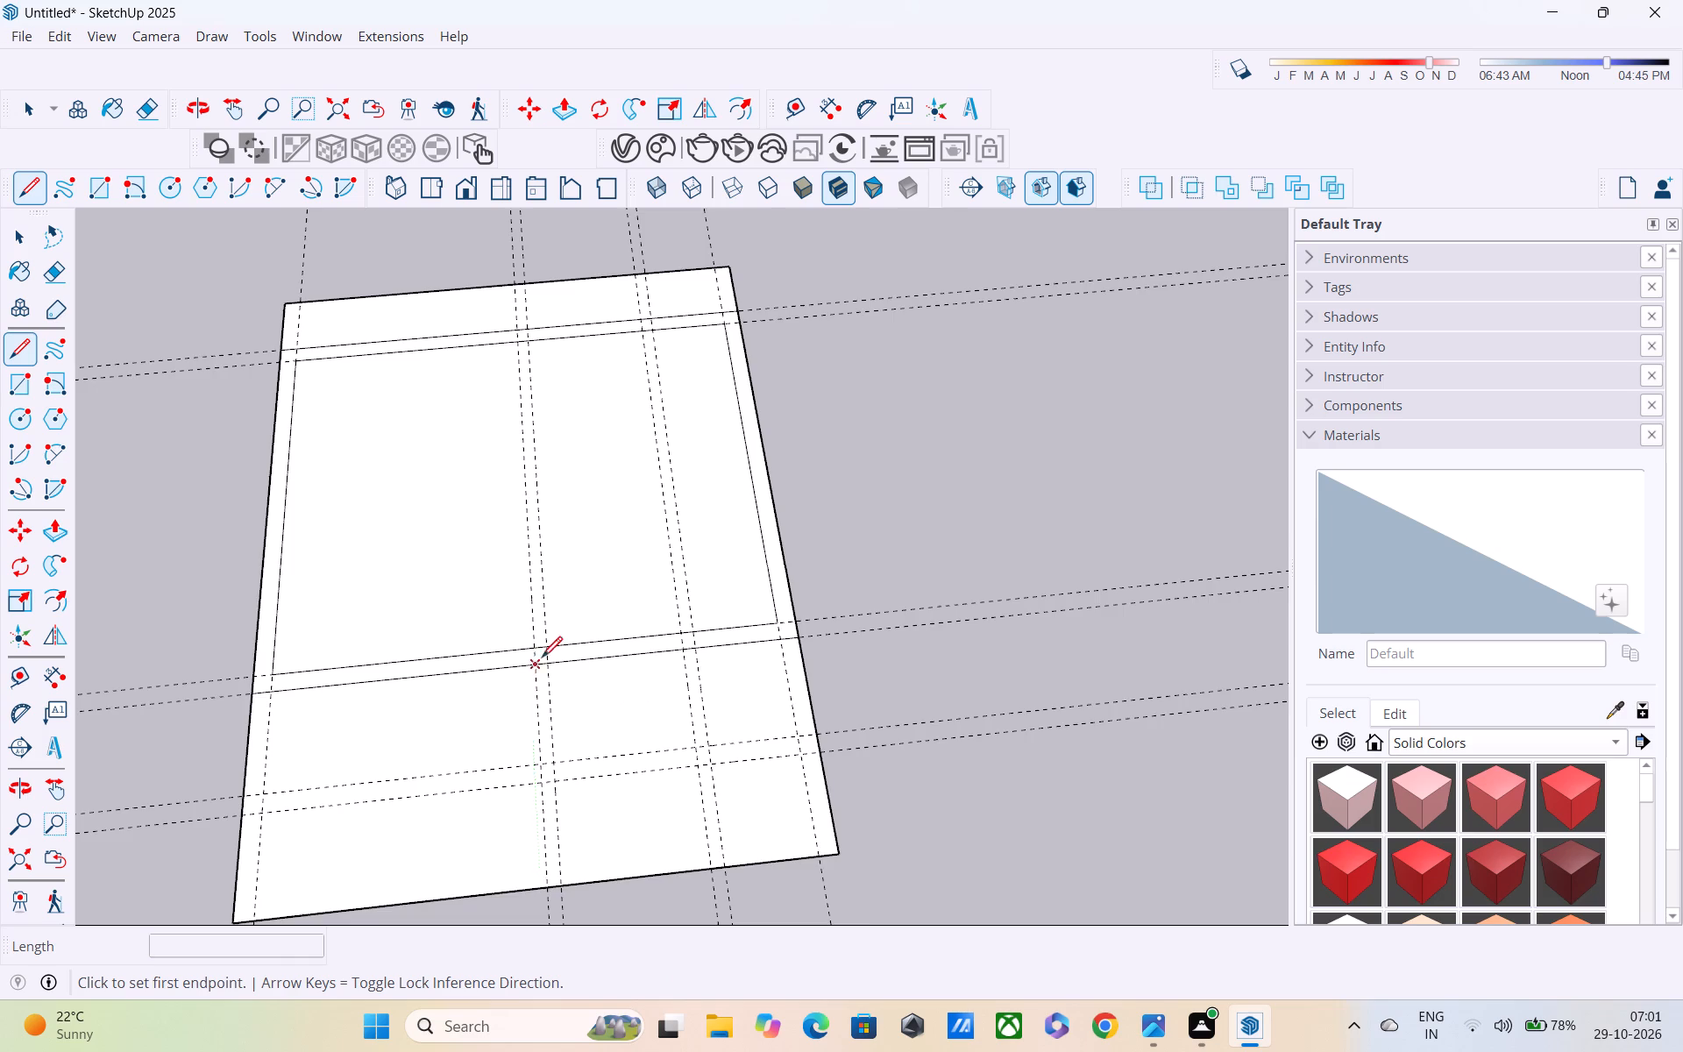
scroll(547, 654, up, 2)
click(534, 669)
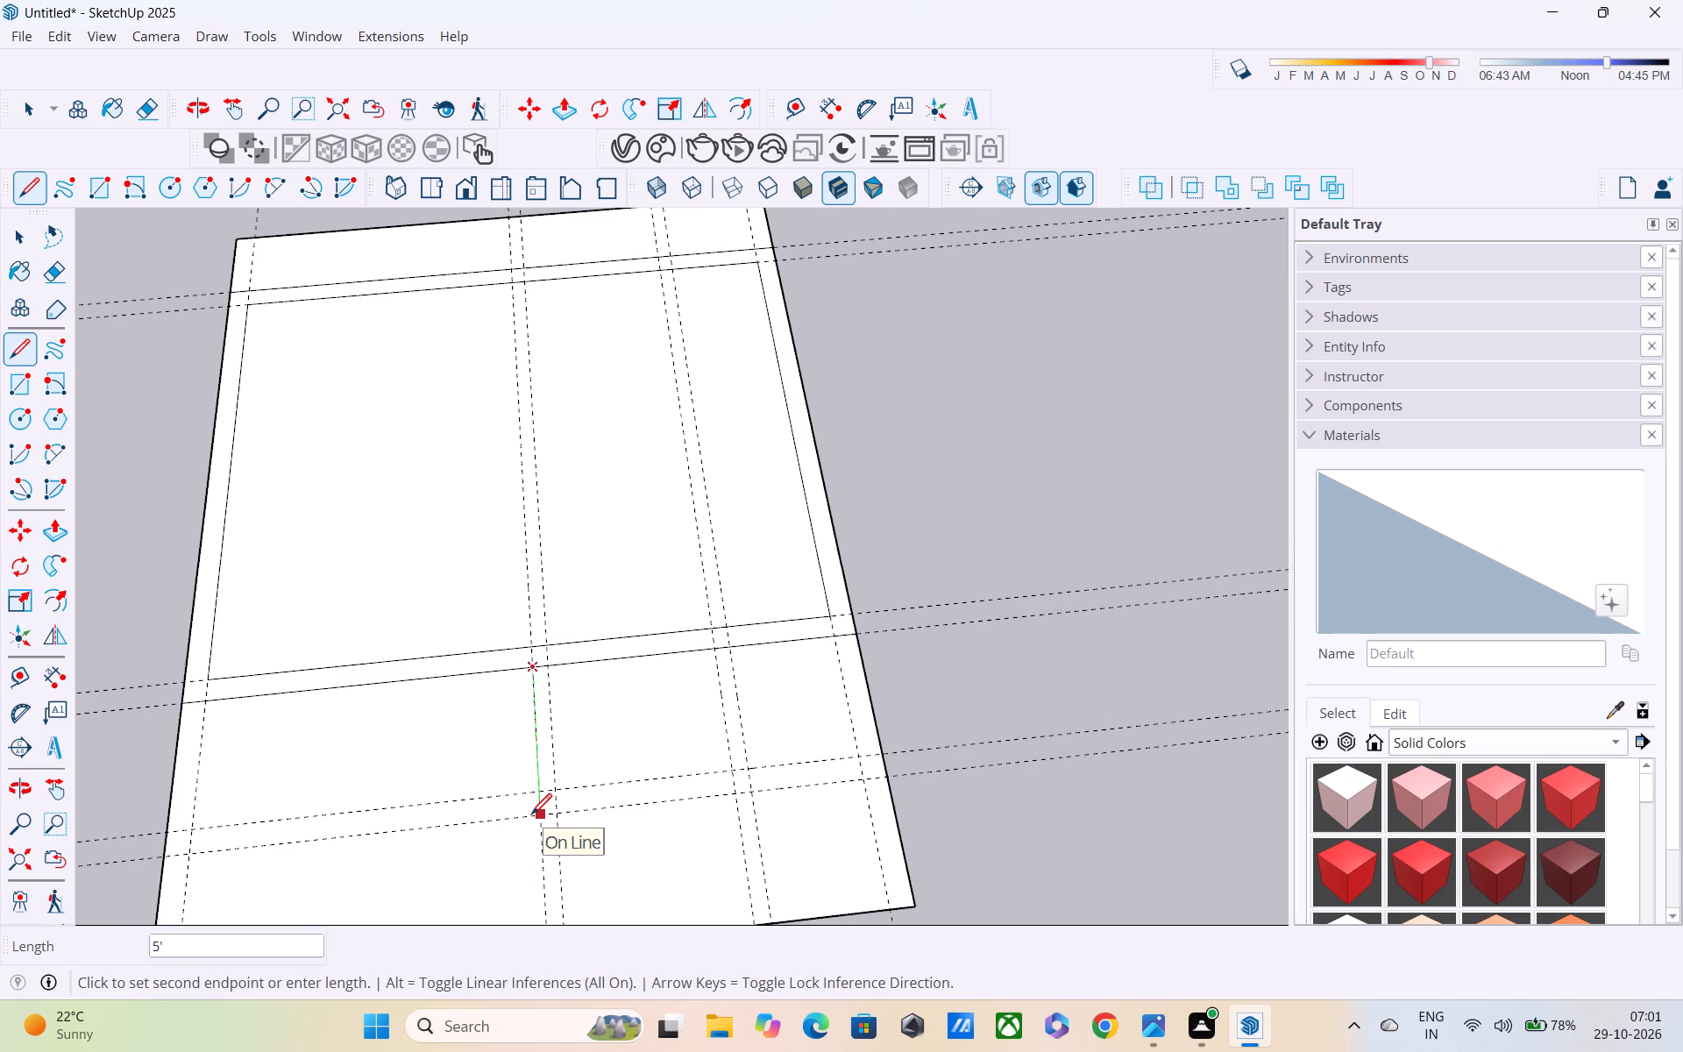
click(531, 817)
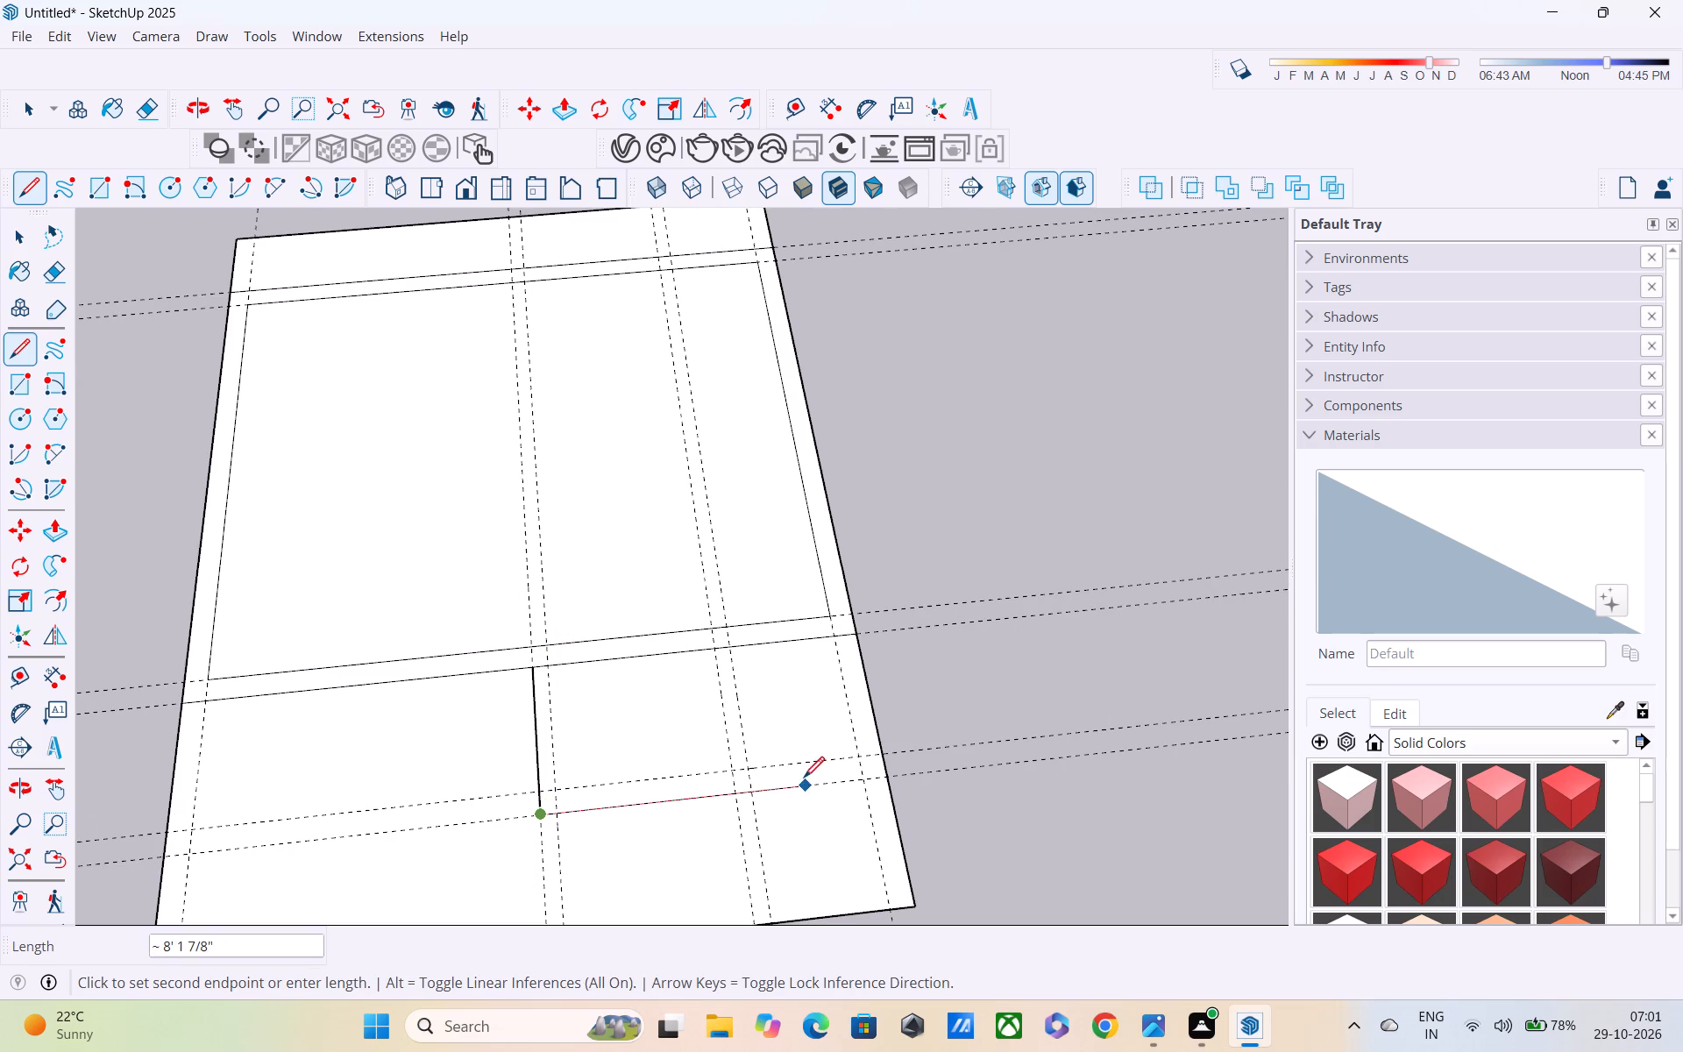
click(892, 780)
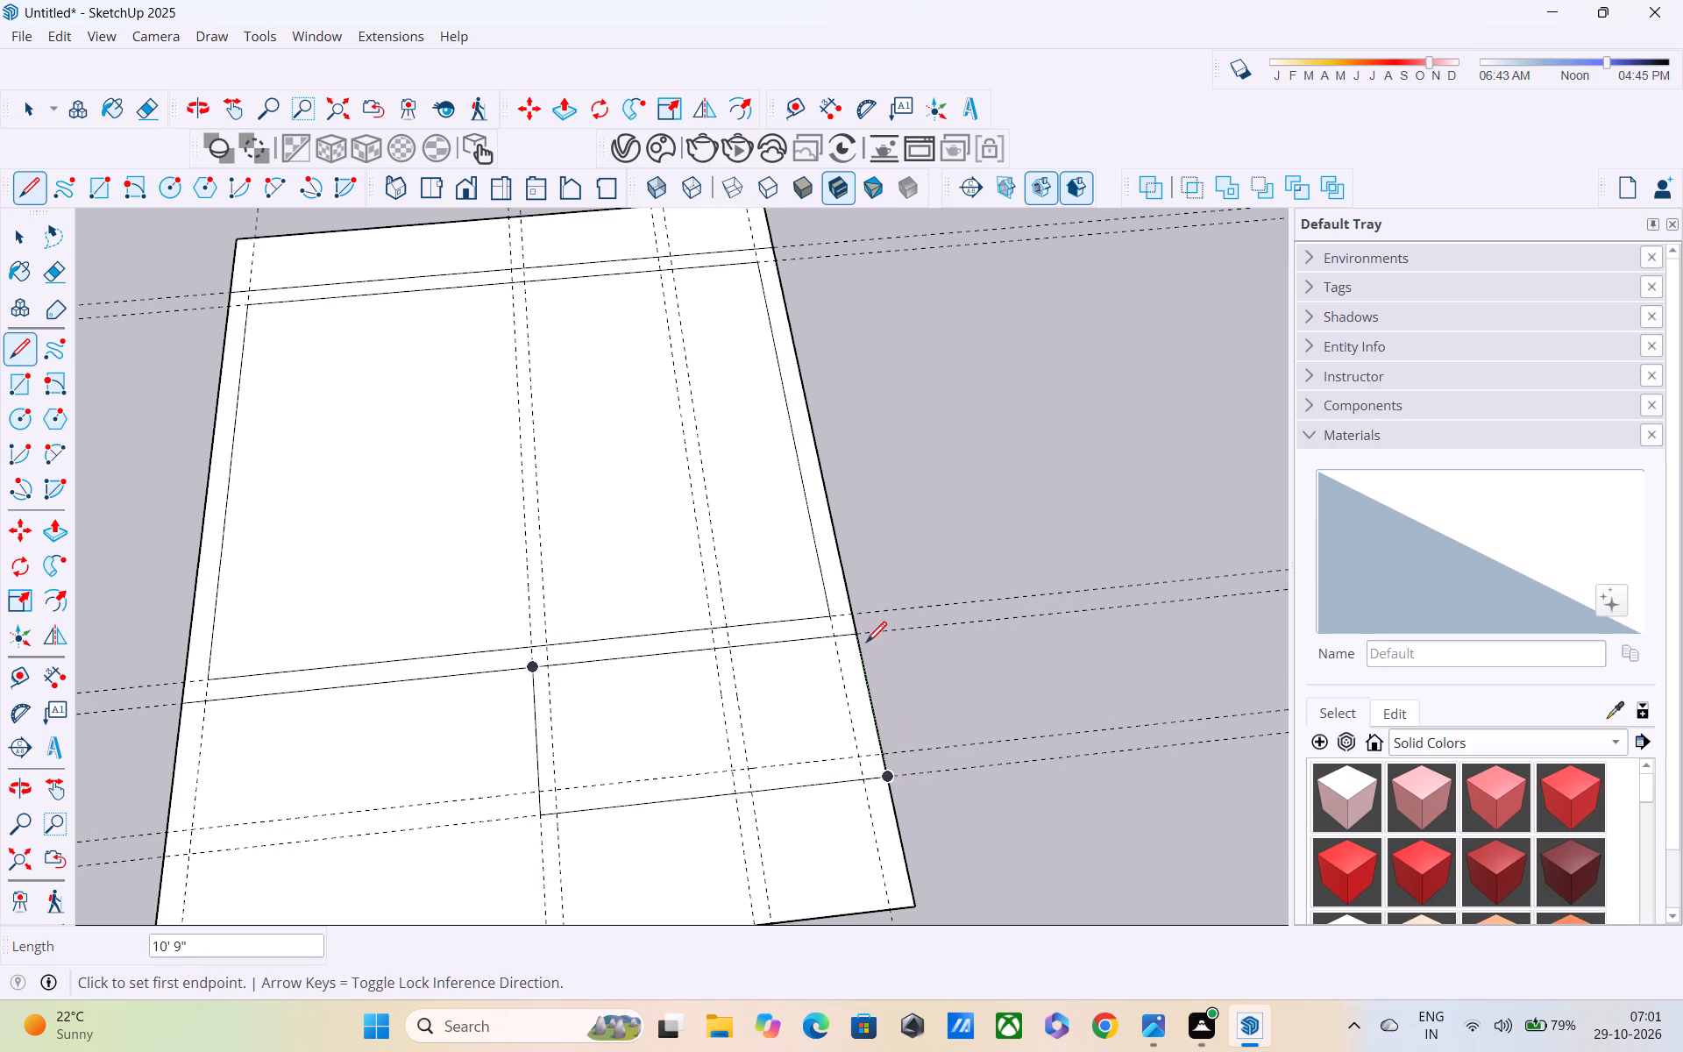
click(856, 634)
click(889, 778)
Trace the inner outline of the small front room beside the right side wall, 4'3" deep, up to the 6" partition guide.
click(834, 637)
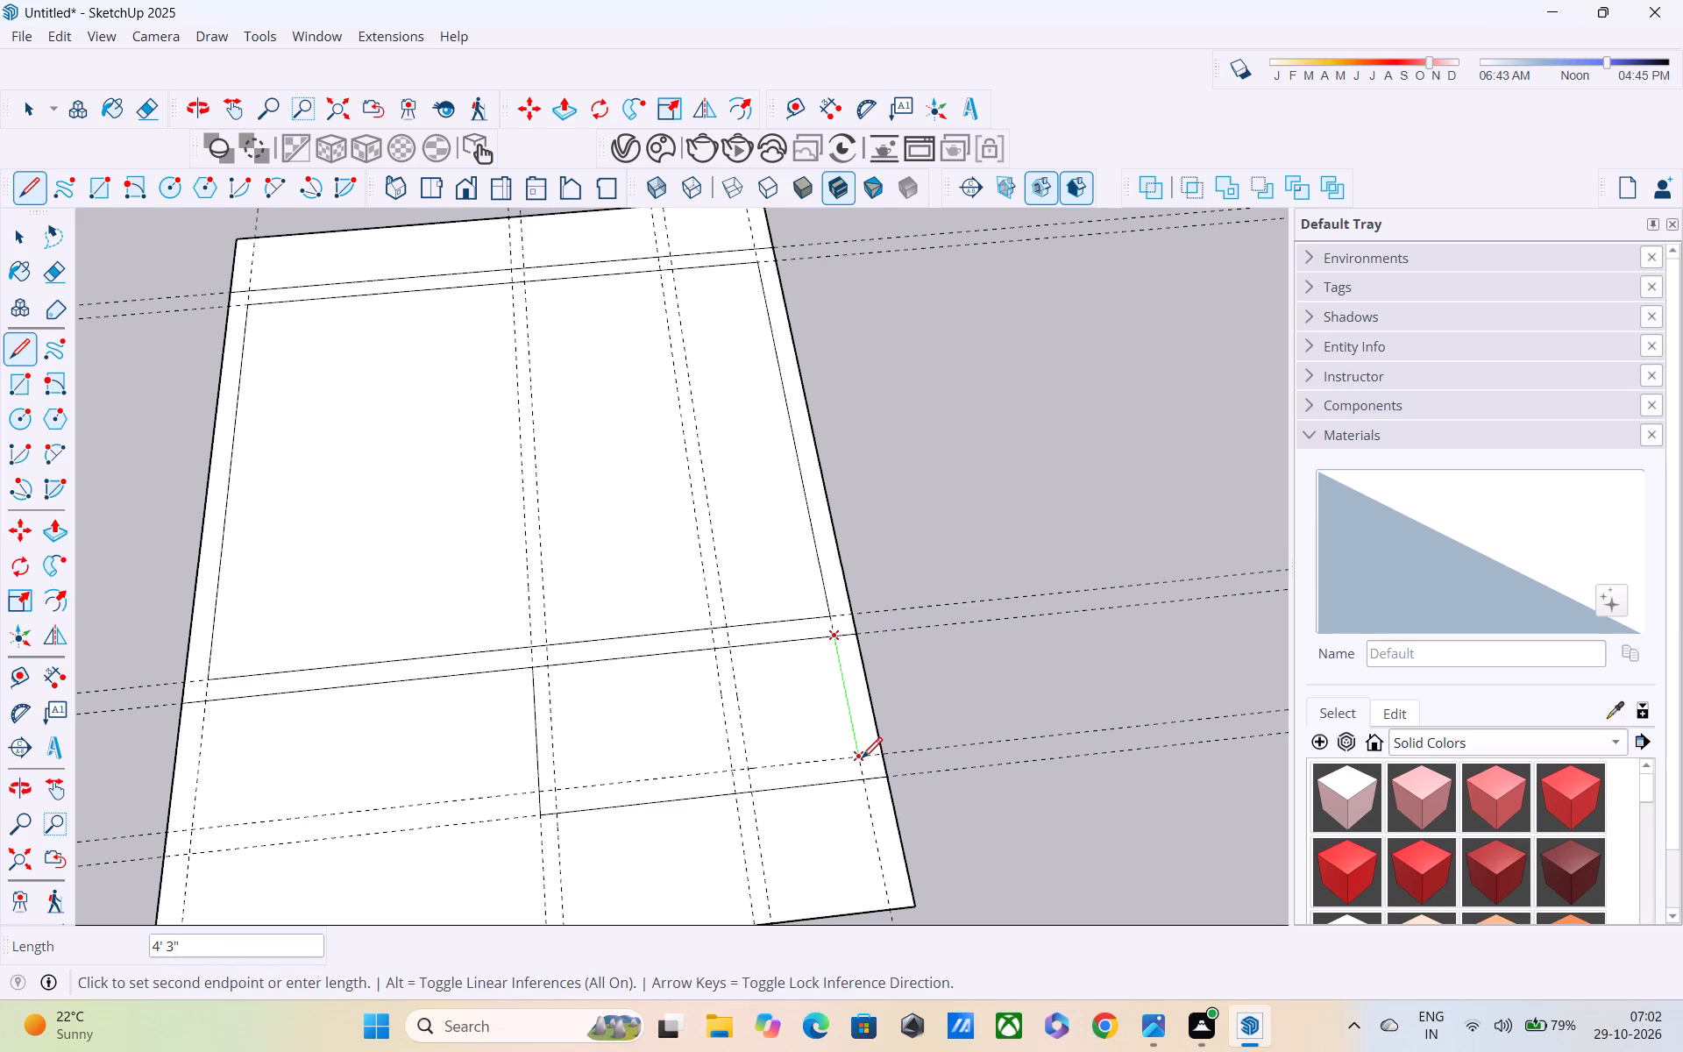
click(862, 760)
click(745, 775)
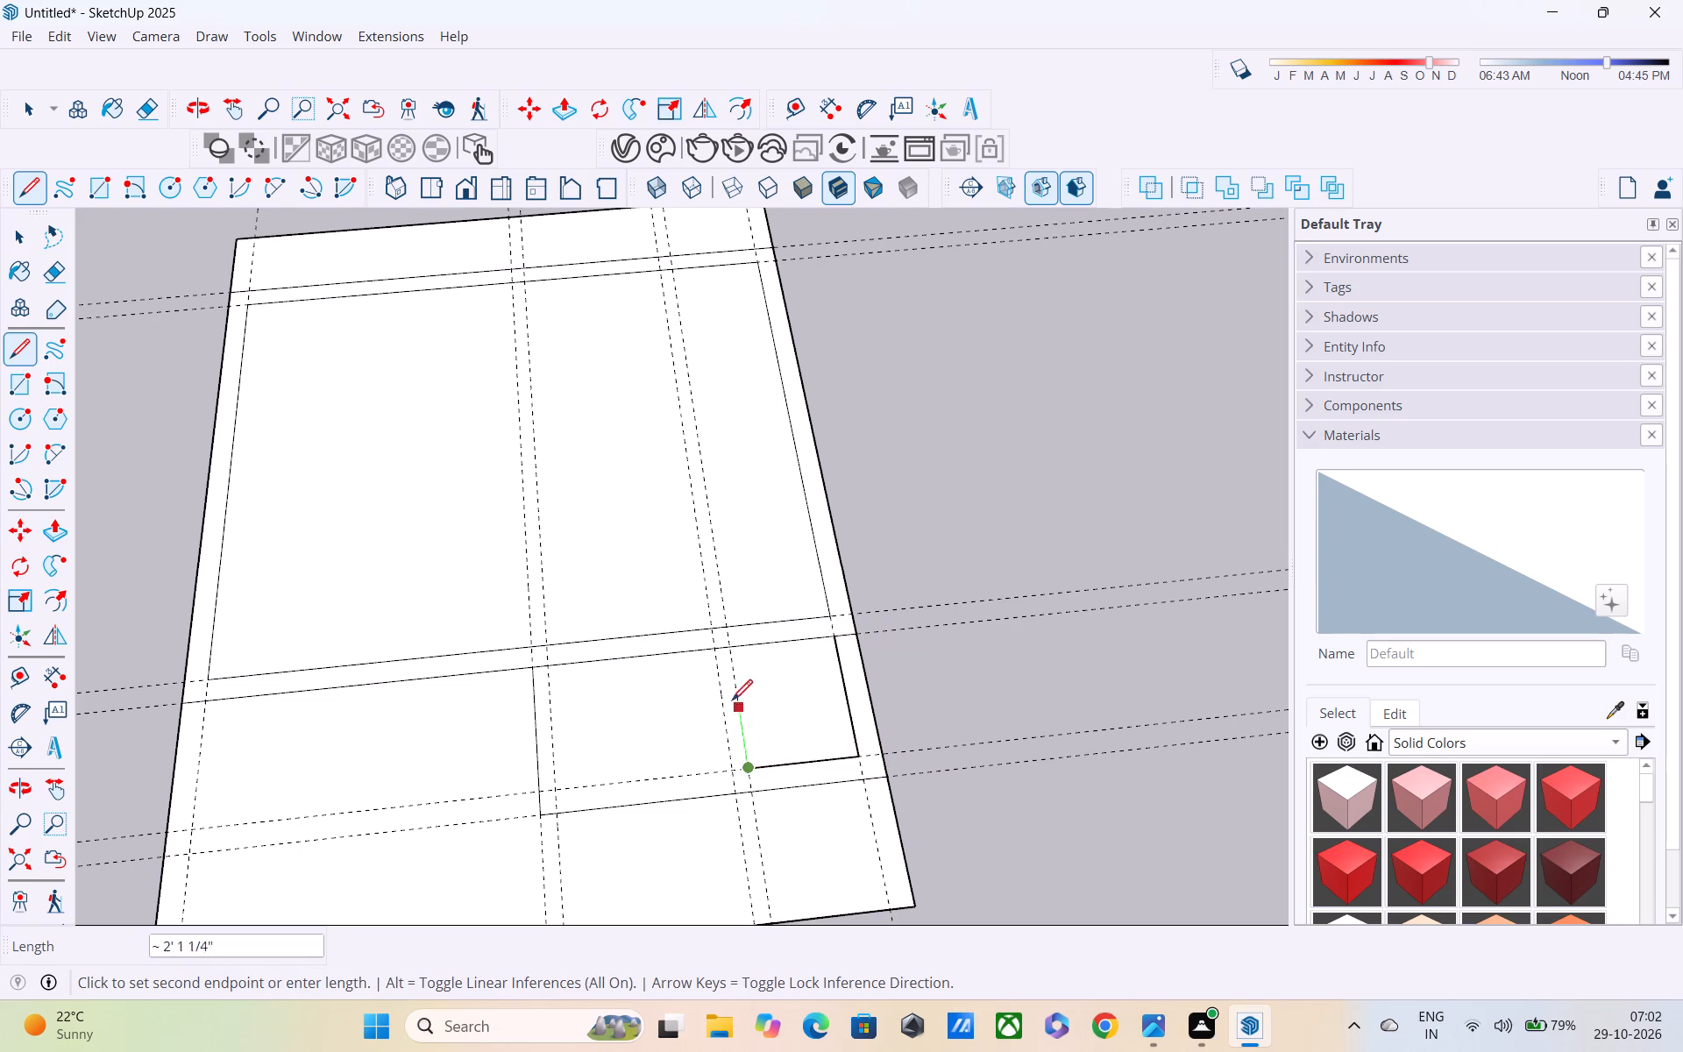
click(727, 651)
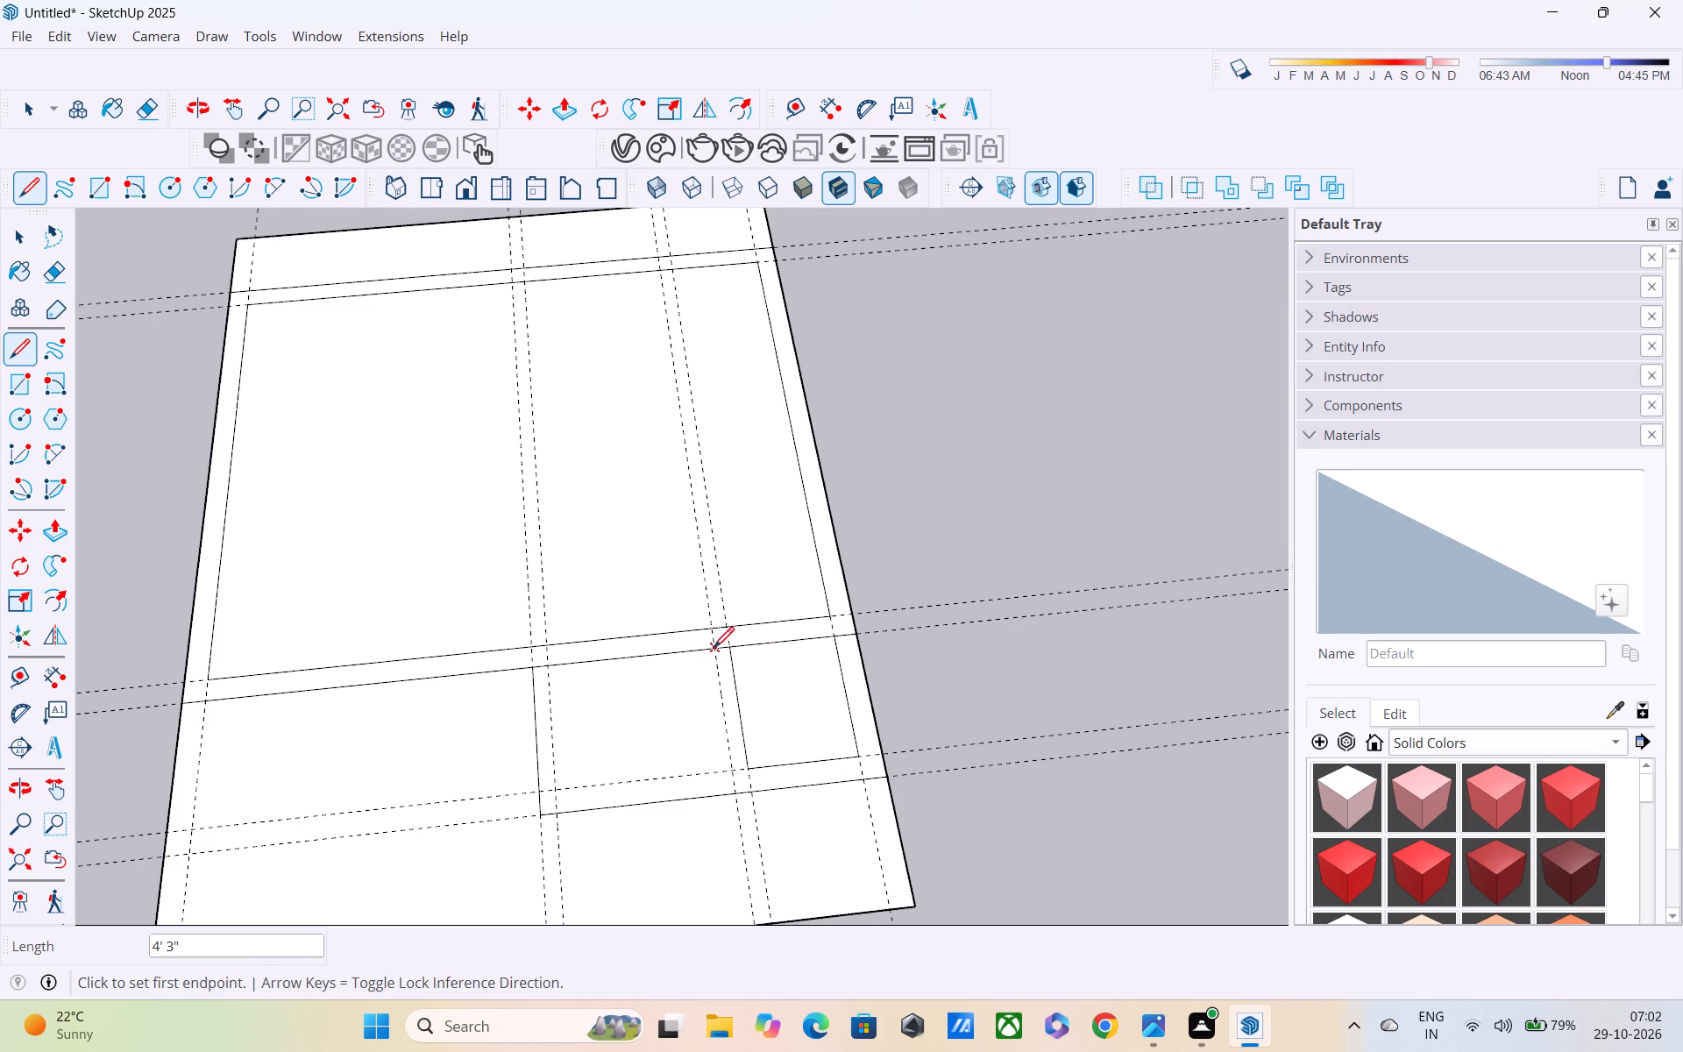
Trace the inner outline of the adjoining front room, 6' wide by 4'3" deep, between the partition and the central guides.
click(712, 650)
click(731, 766)
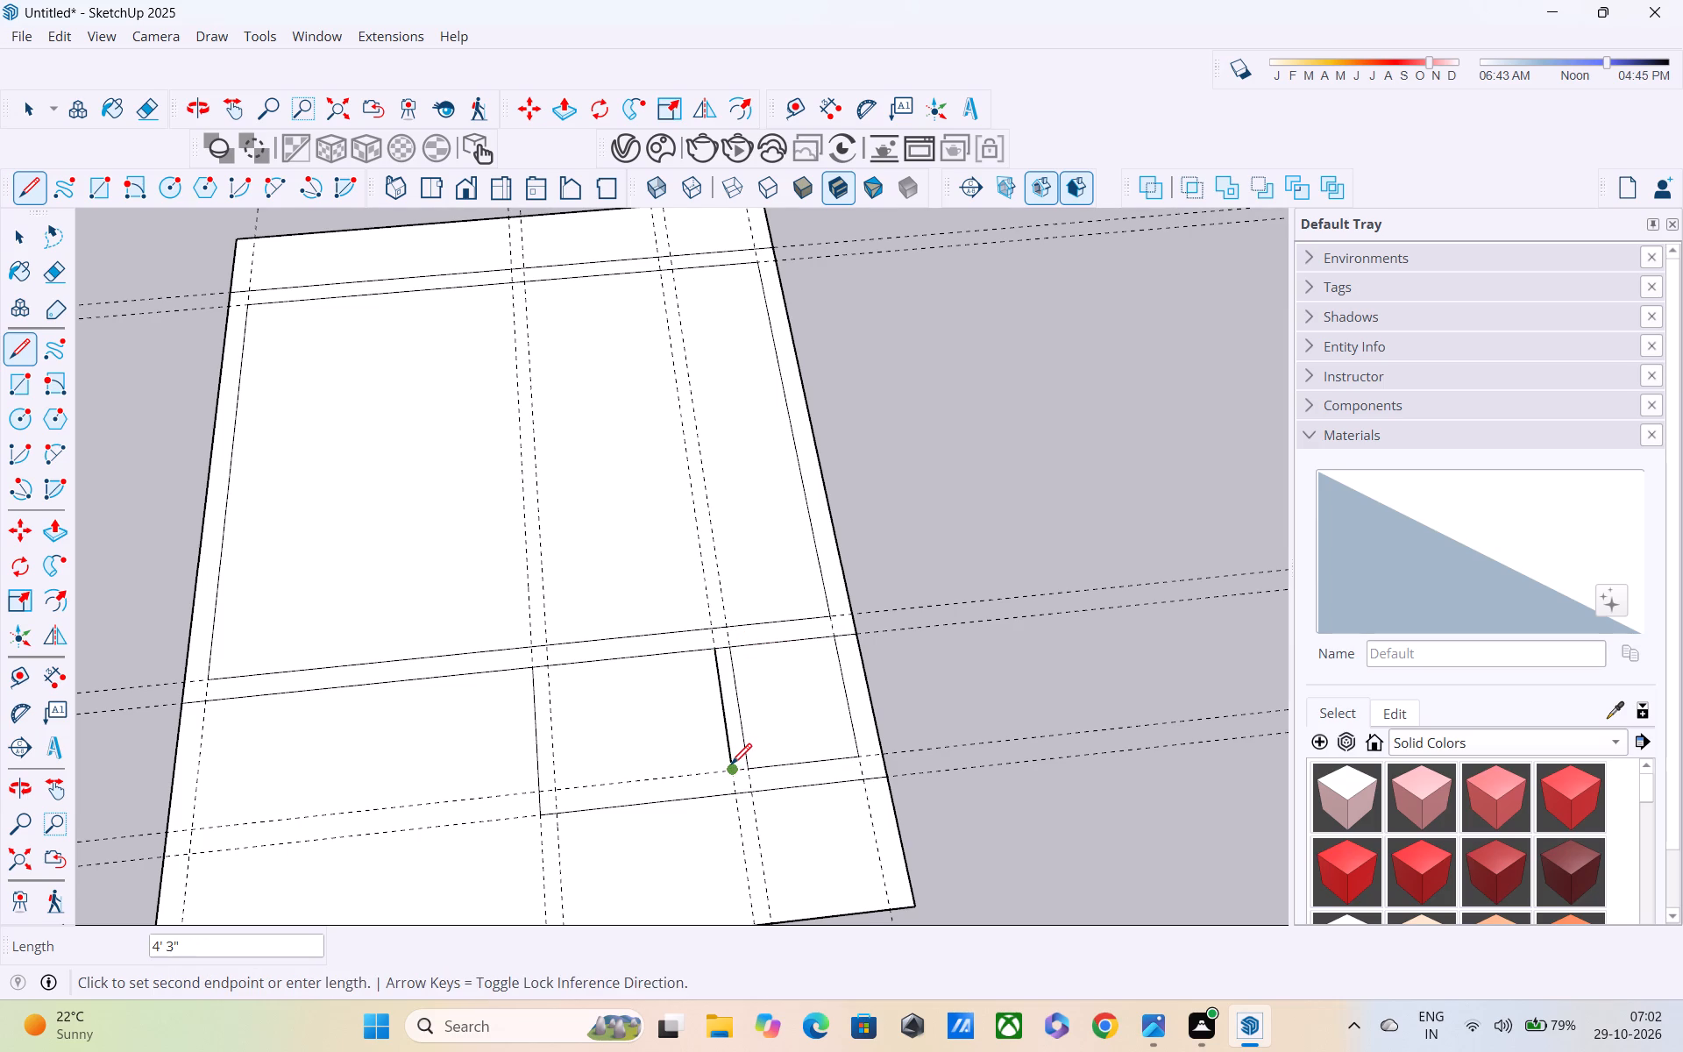
click(550, 791)
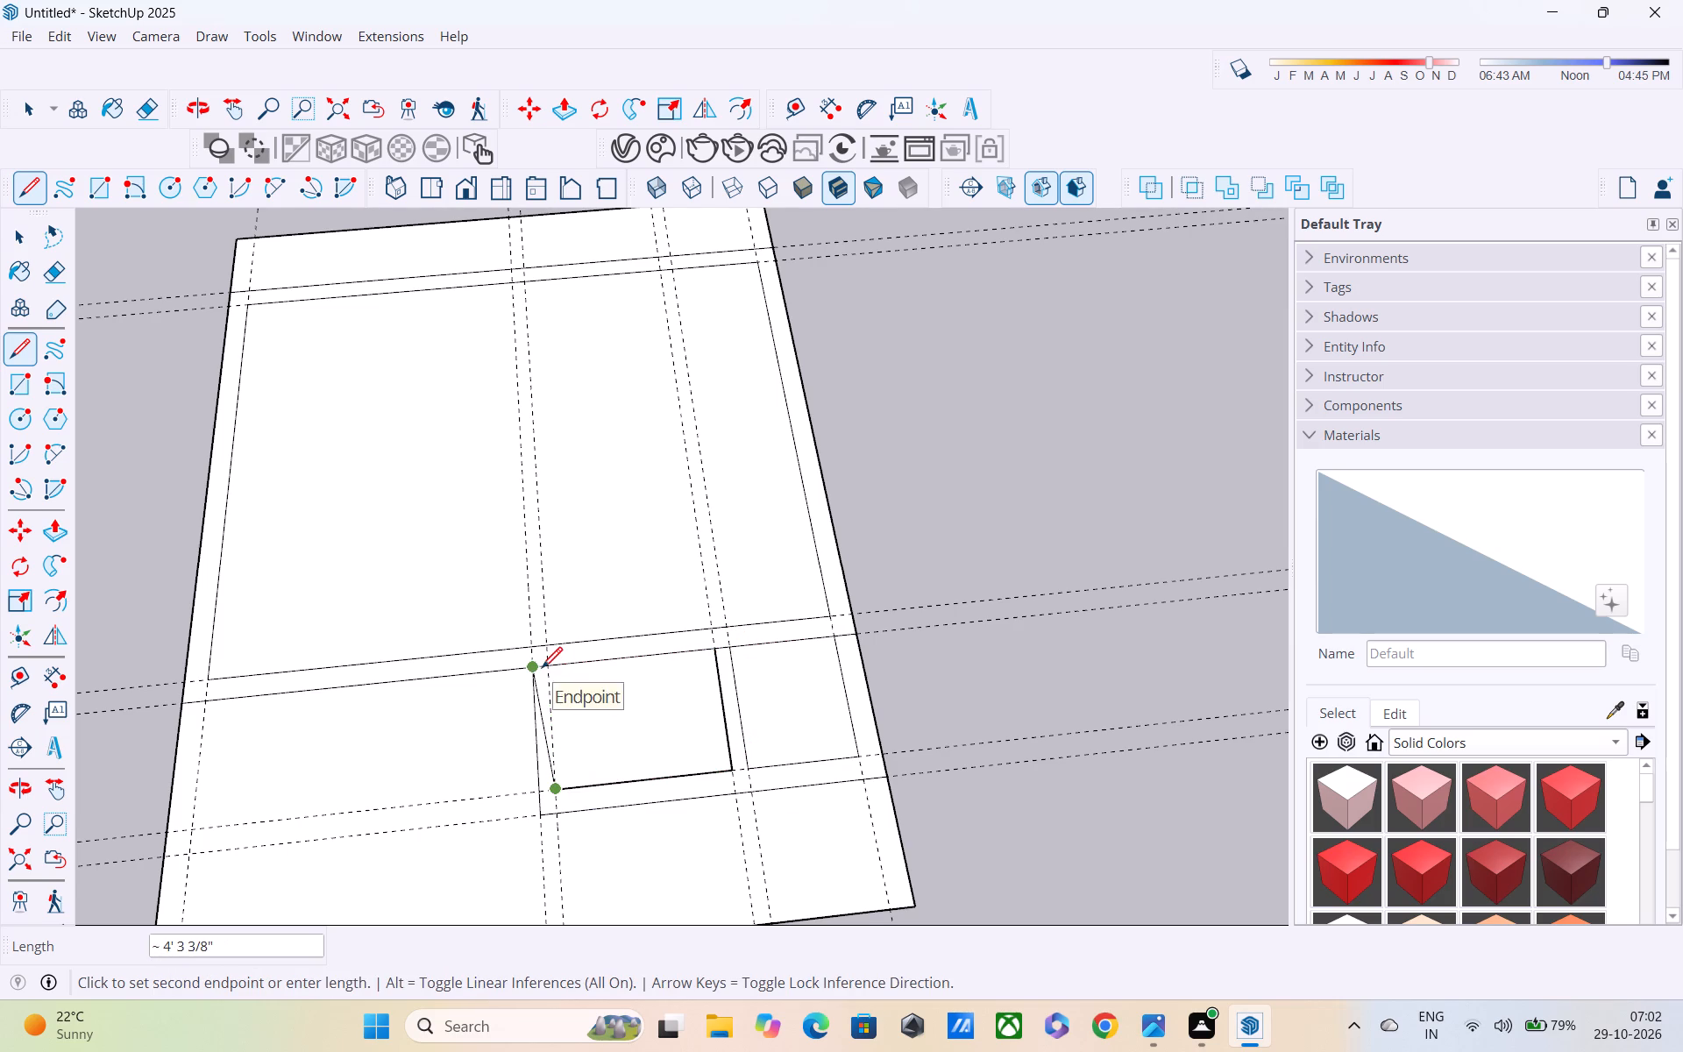
click(549, 675)
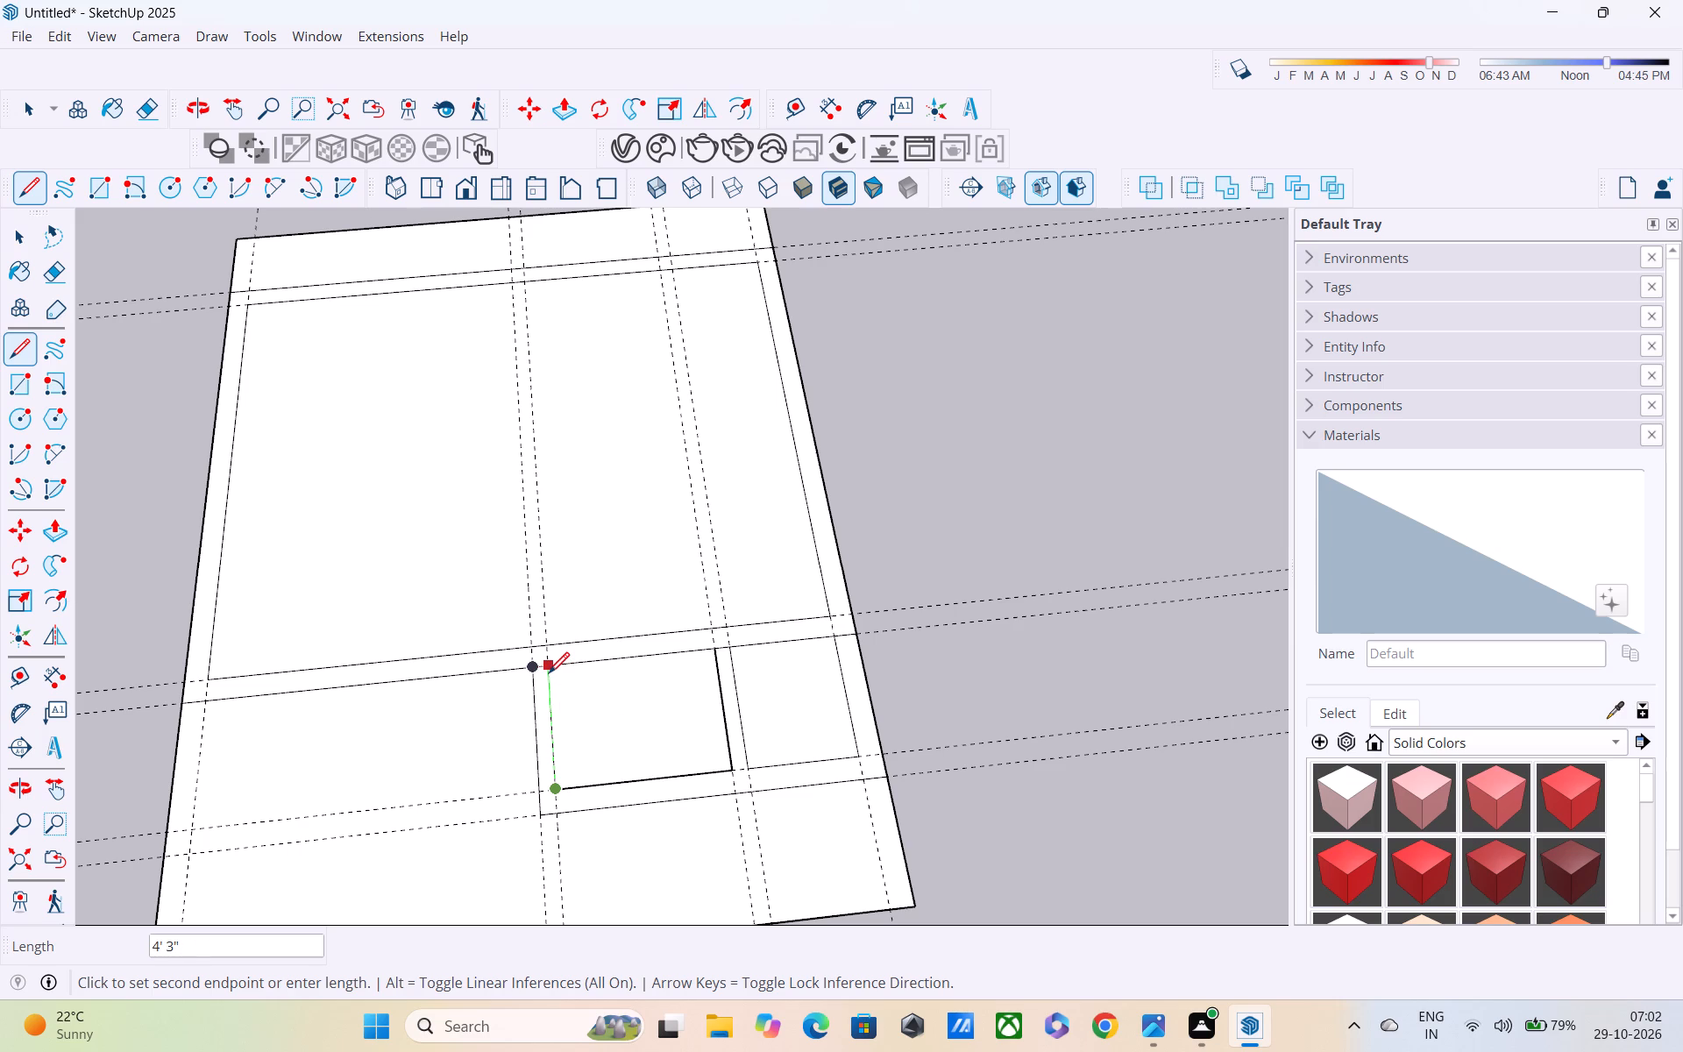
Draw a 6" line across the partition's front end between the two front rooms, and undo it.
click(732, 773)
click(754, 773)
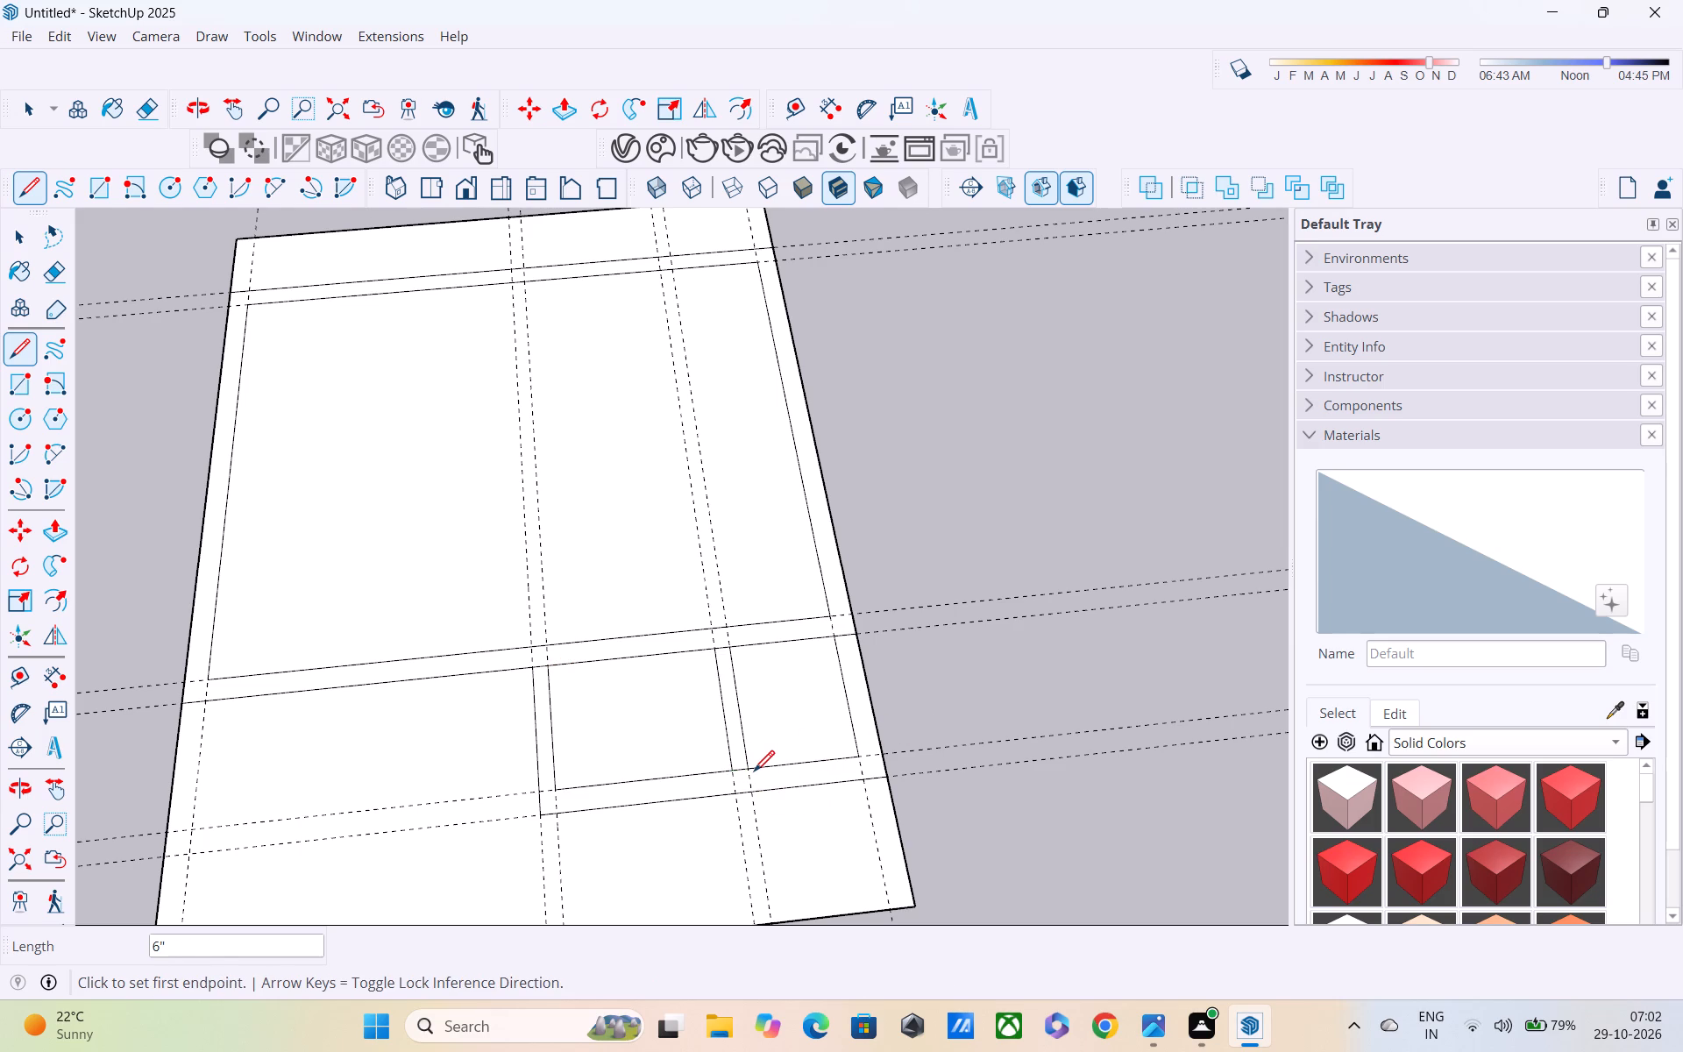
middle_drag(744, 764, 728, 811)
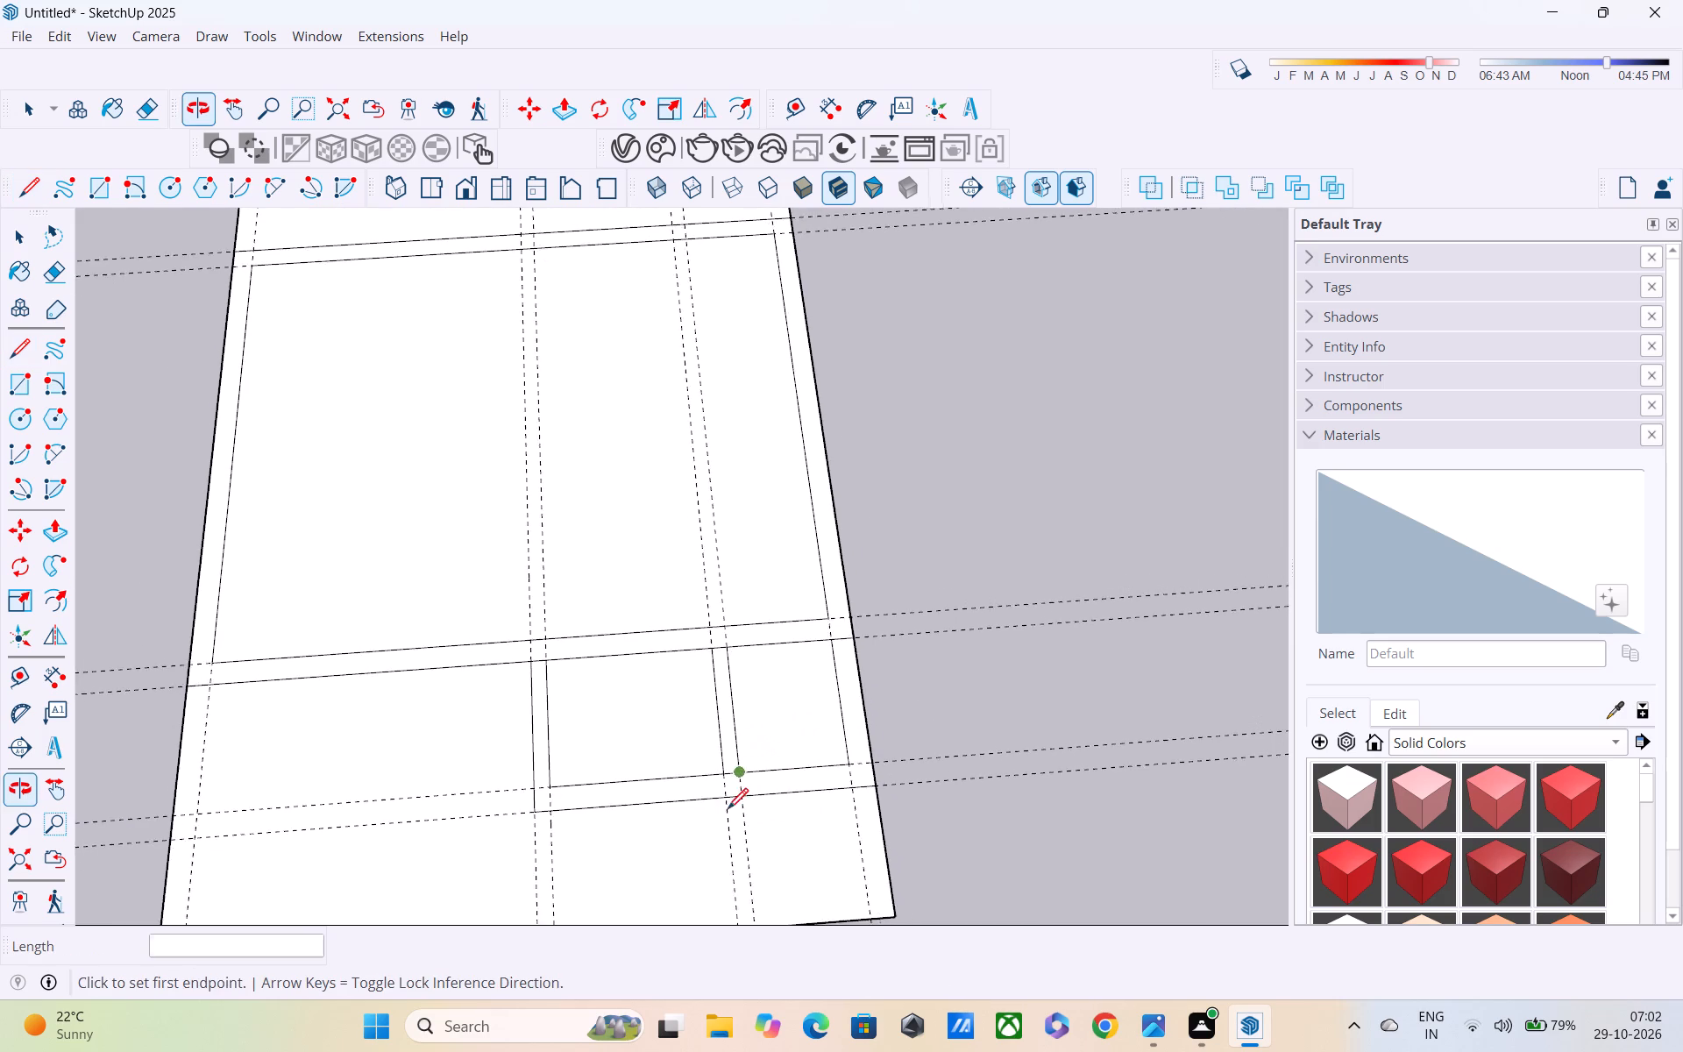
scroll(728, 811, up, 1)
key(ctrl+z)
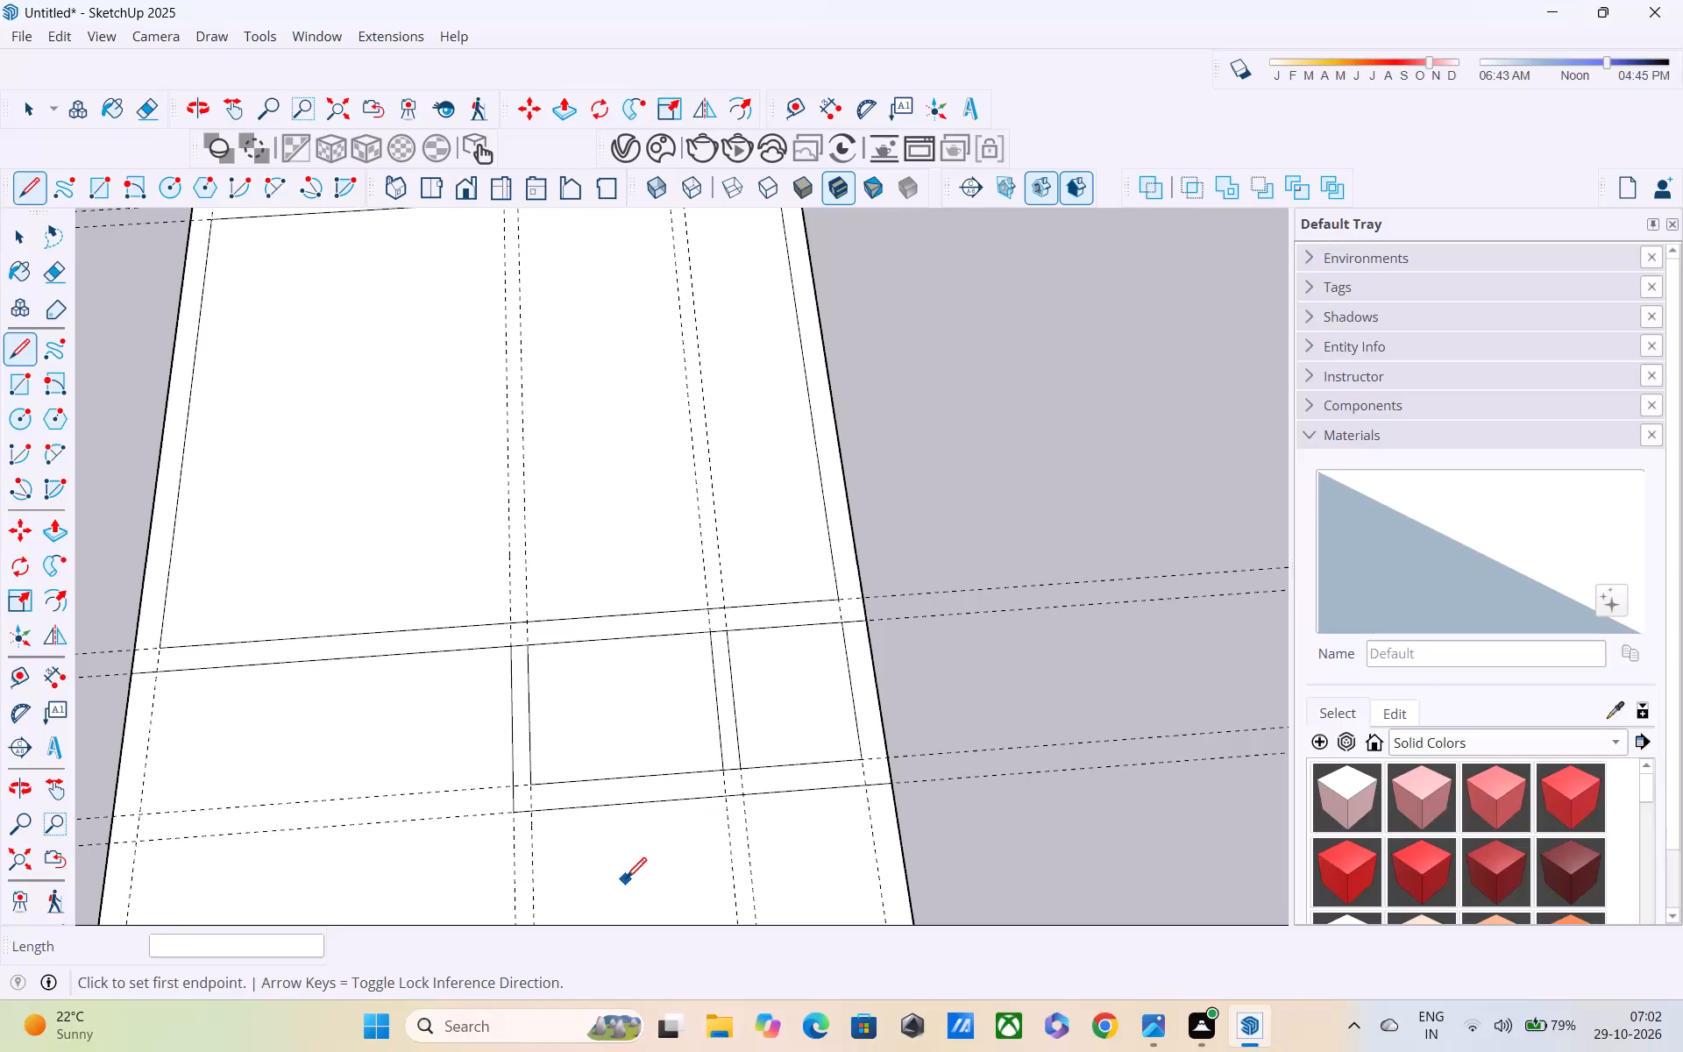
Draw a 9" line across the front wall strip at the partition's corner on the 6' room side.
click(727, 768)
click(725, 798)
Push/Pull the U-shaped wall strip around the small right-hand front room up about 6'9".
key(space)
text(p)
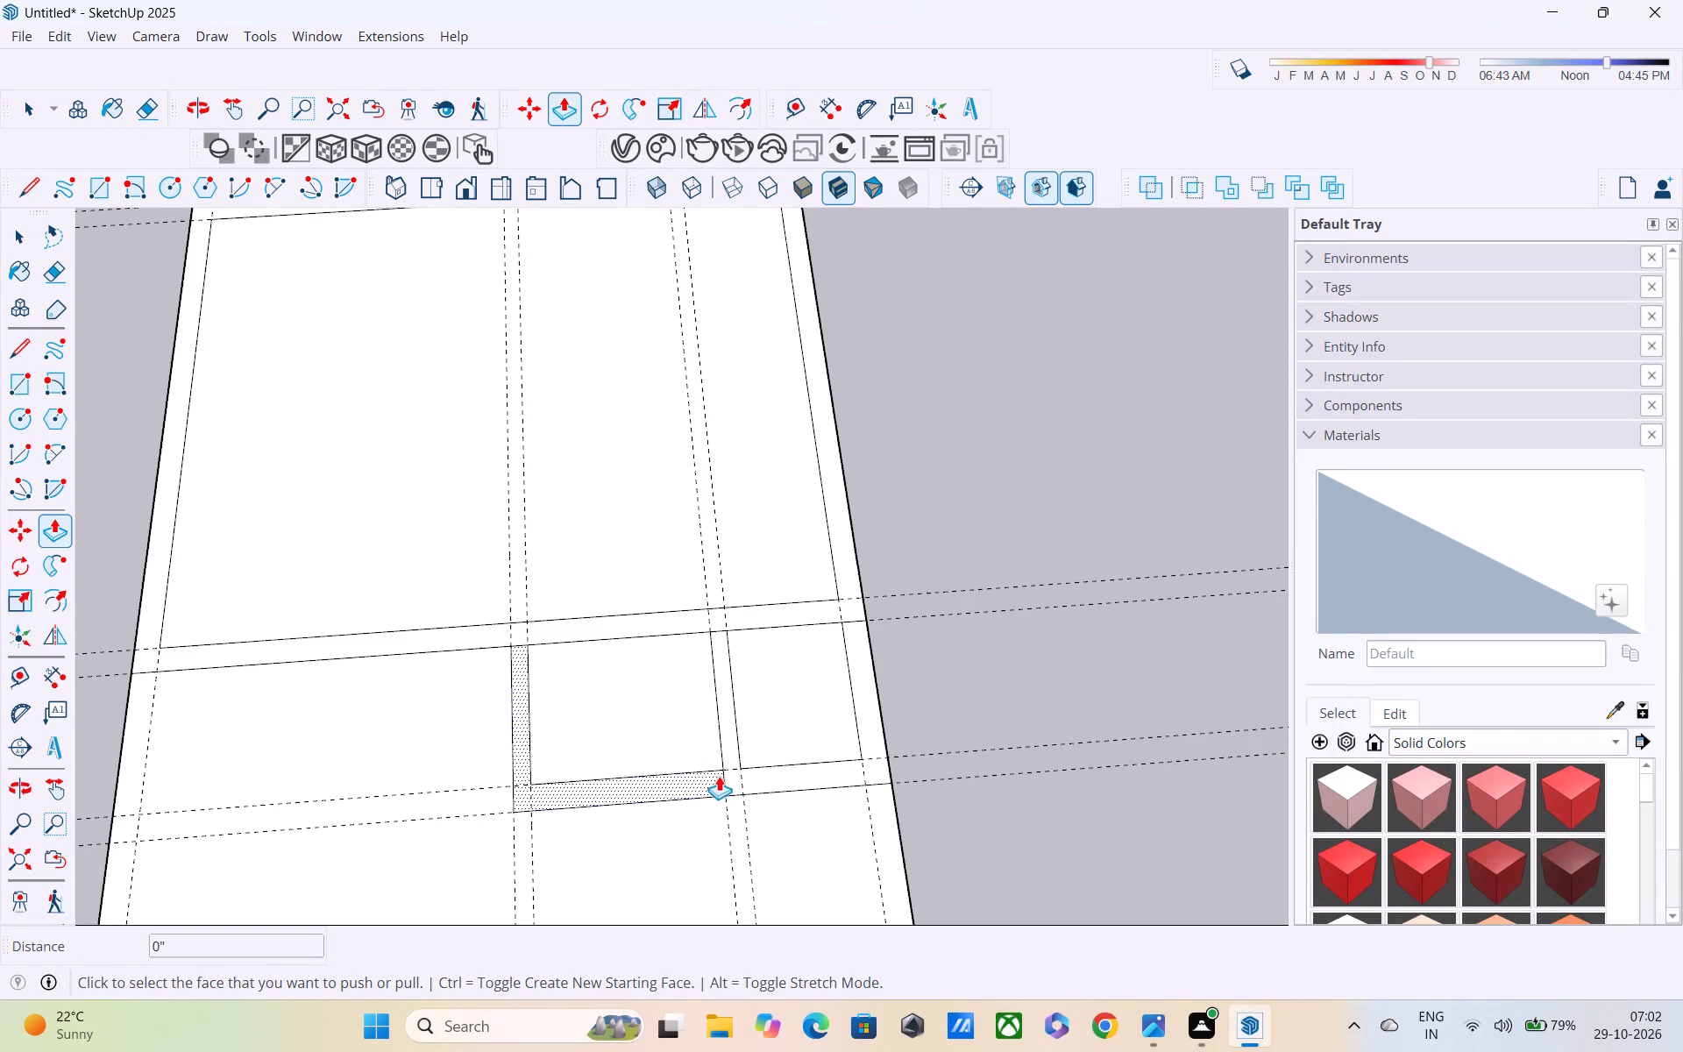
click(728, 771)
middle_drag(725, 666, 722, 465)
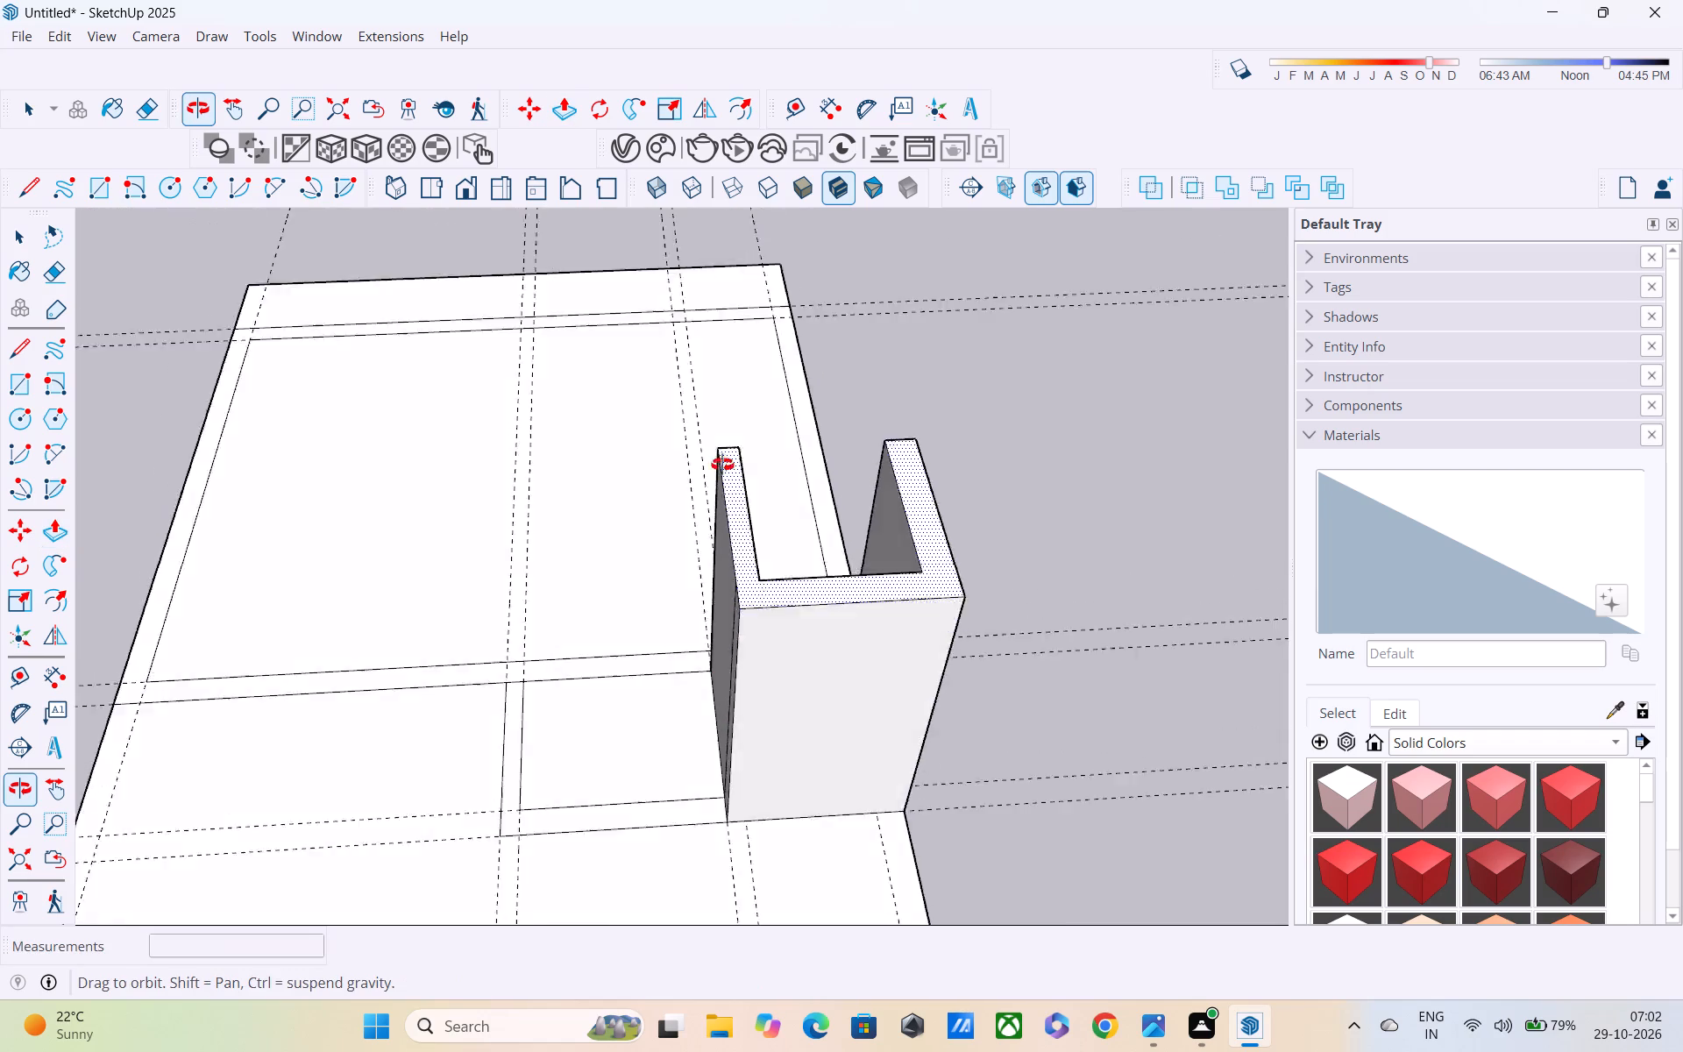
middle_drag(722, 465, 722, 238)
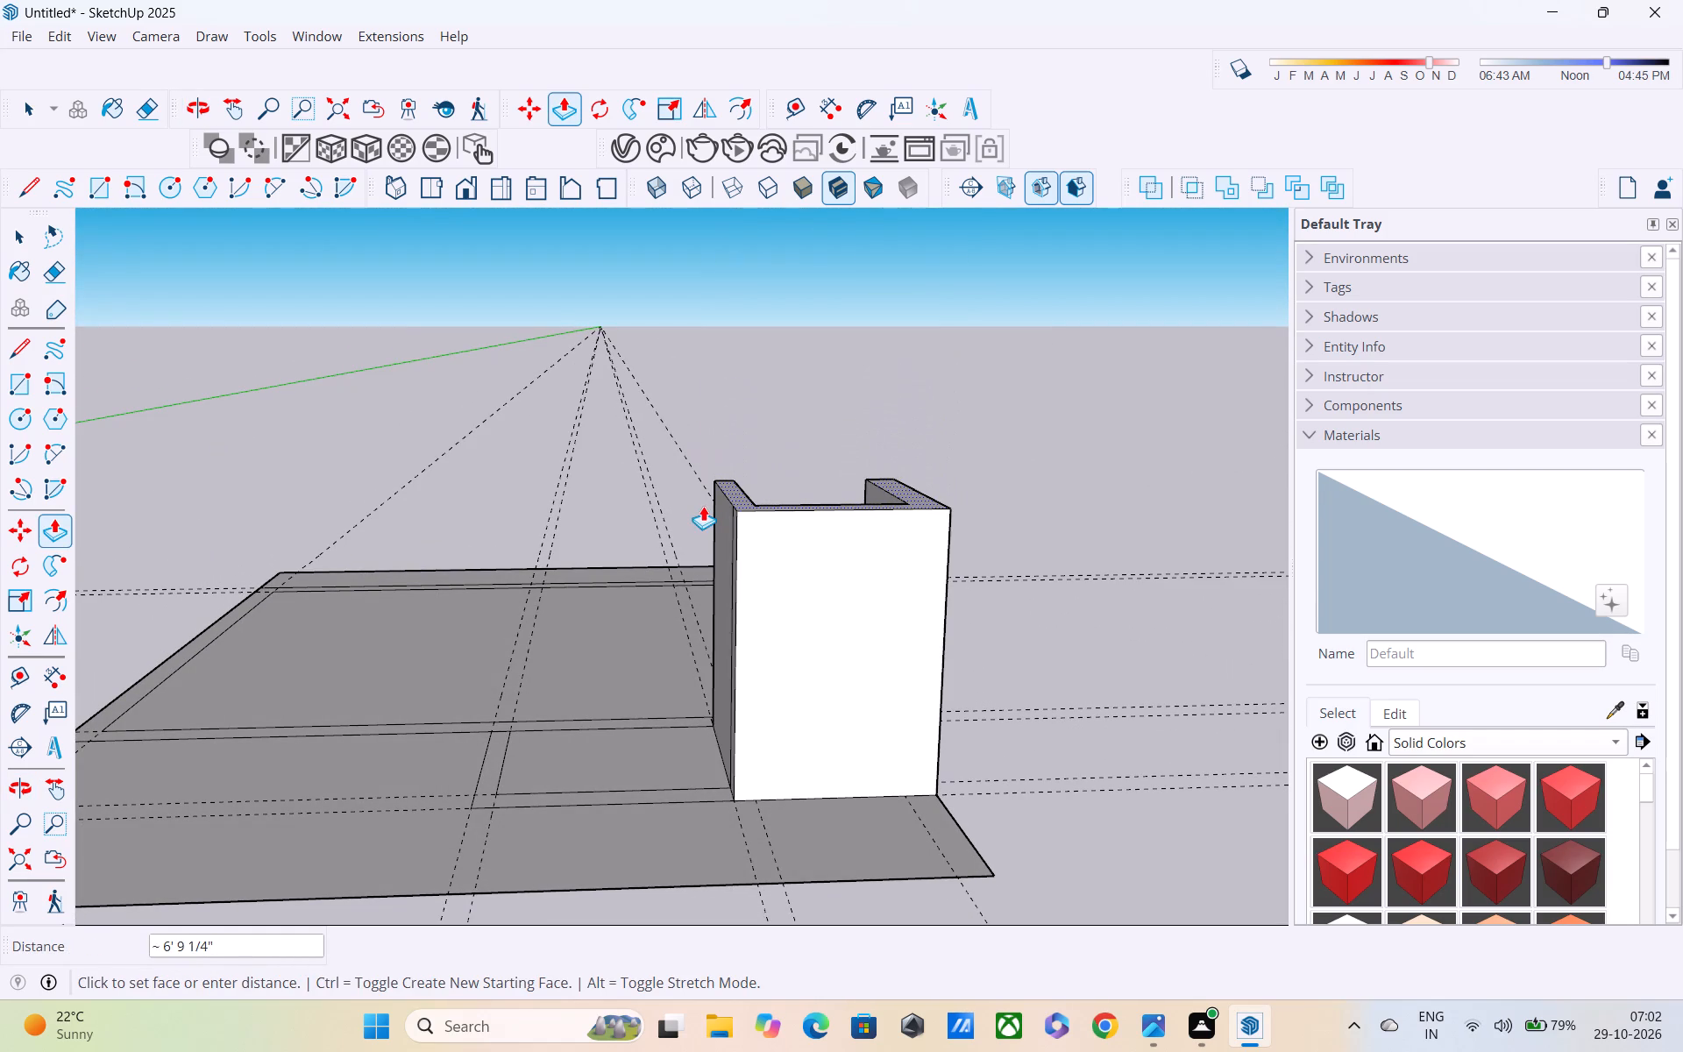
click(703, 506)
Draw a line across the front wall strip at the 6' room's inner corner, separating its left side wall.
middle_drag(493, 743, 928, 782)
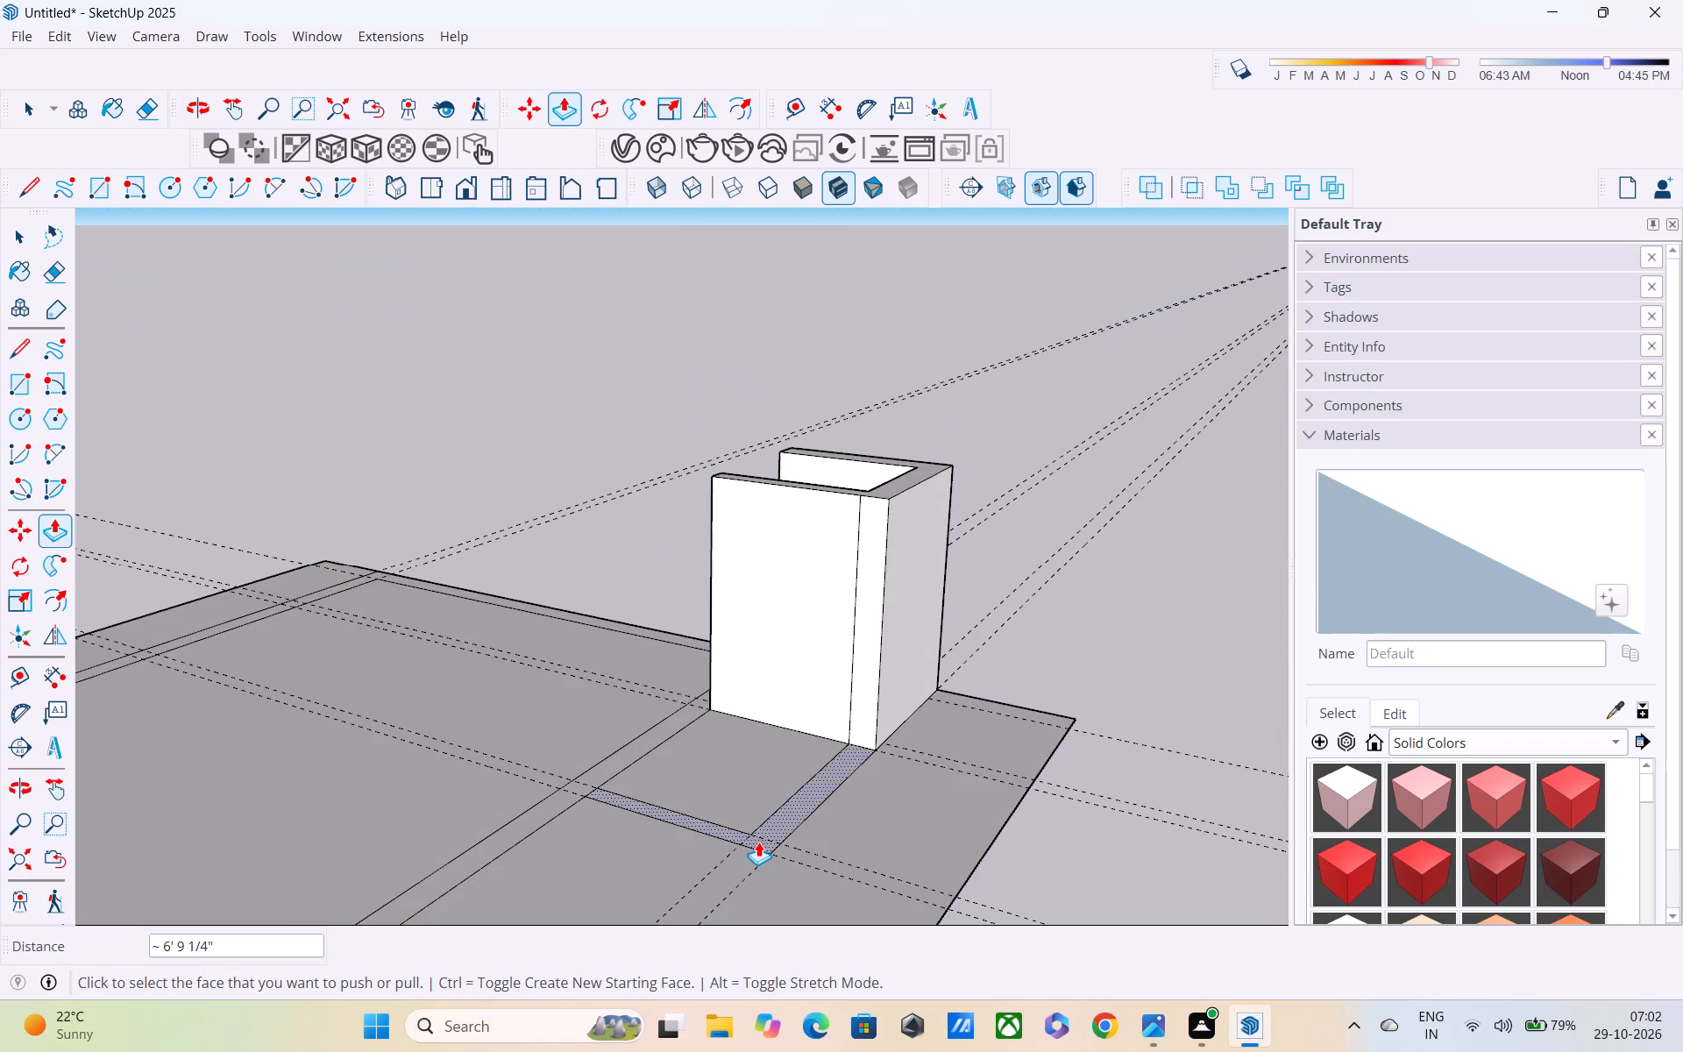
middle_drag(735, 831, 683, 949)
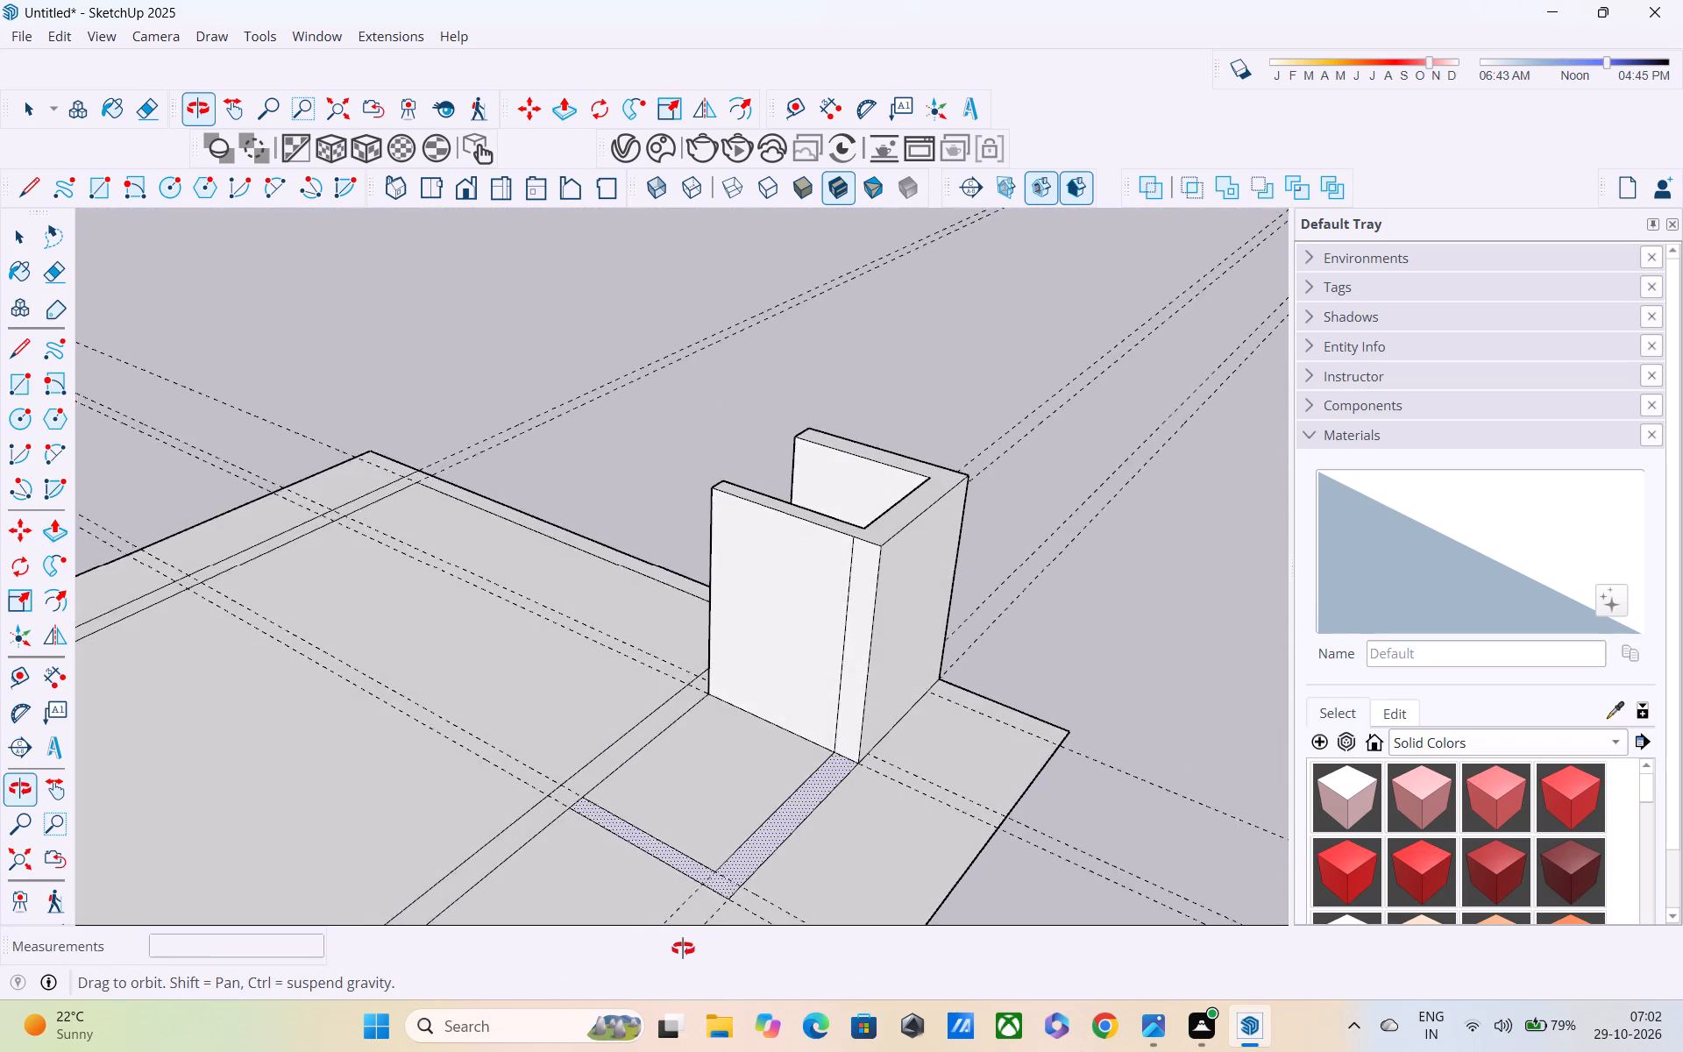
middle_drag(683, 949, 595, 923)
key(l)
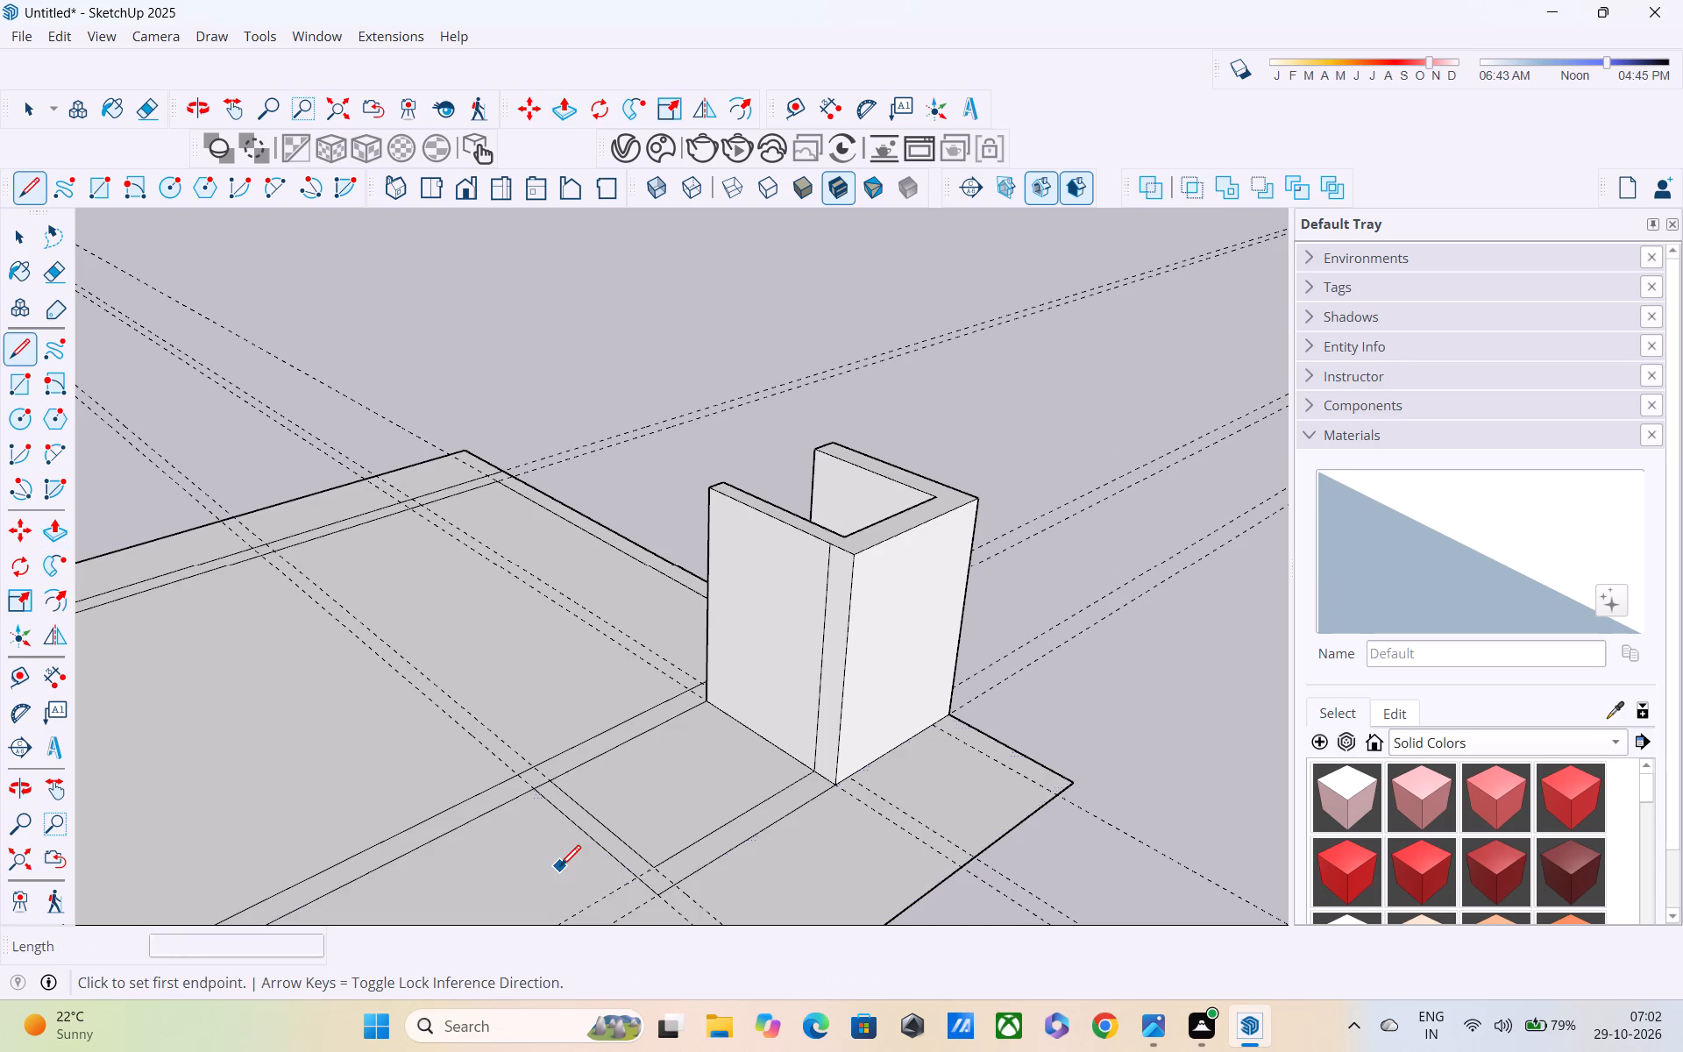
shift+middle_drag(610, 800, 790, 724)
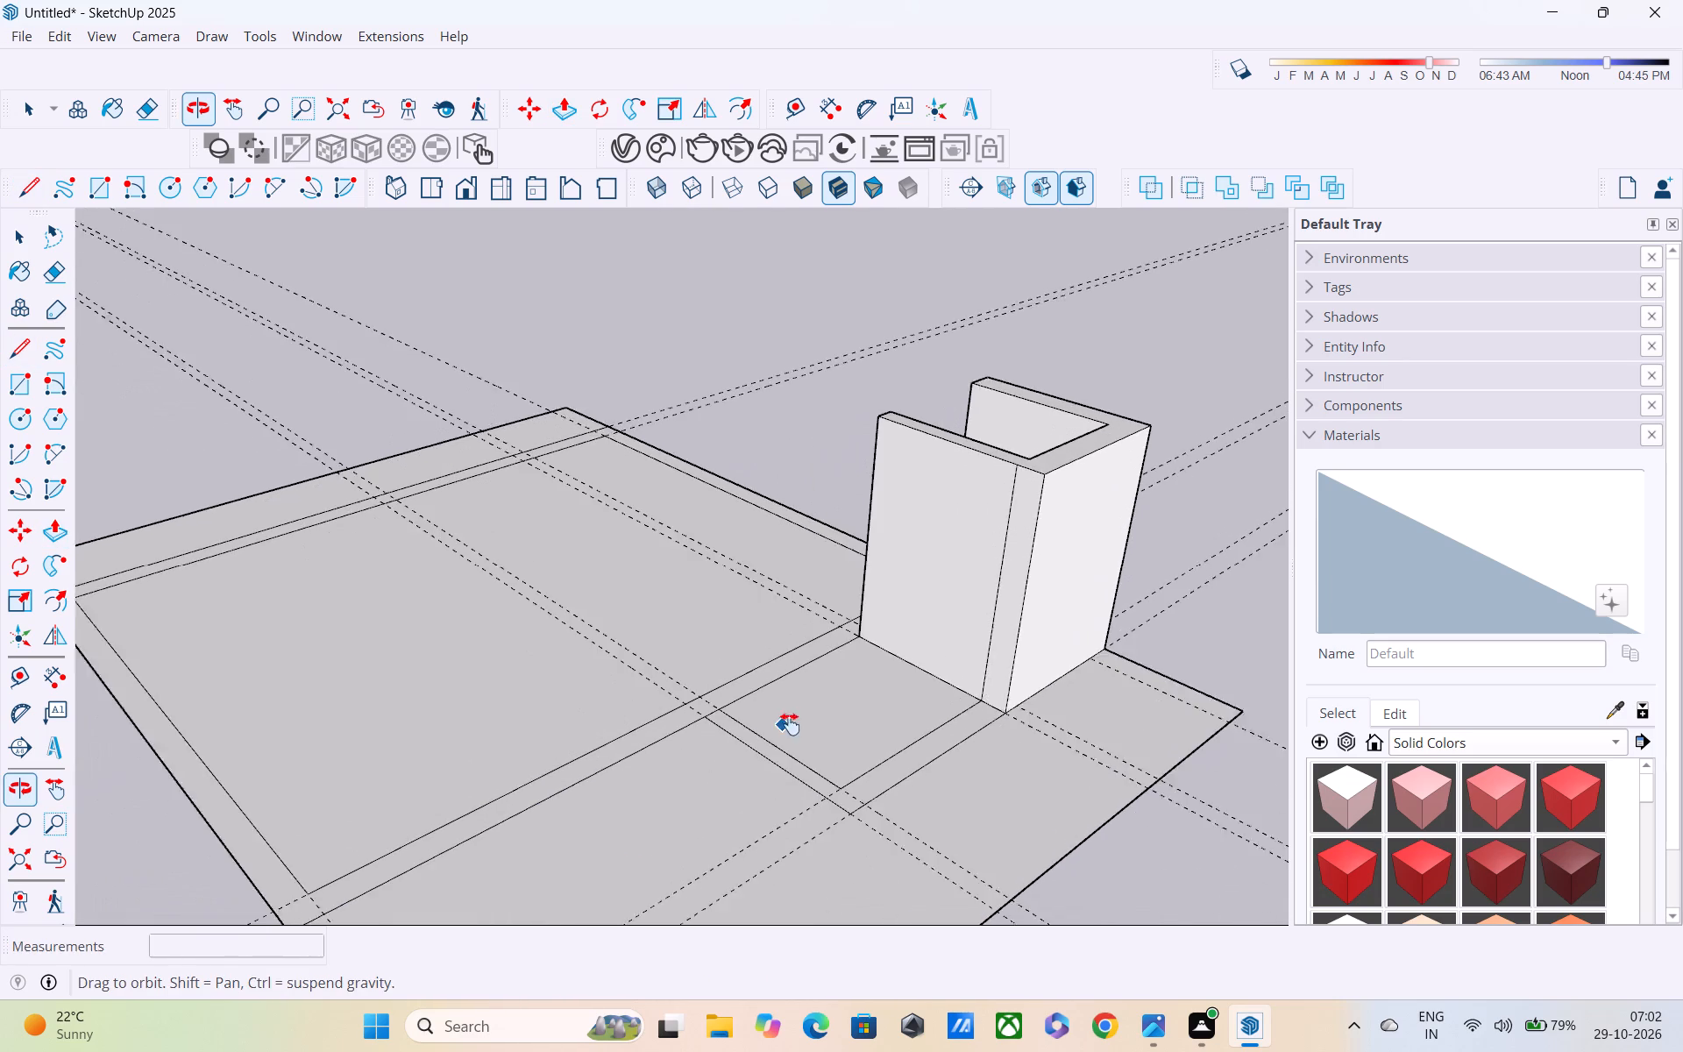
shift+middle_drag(790, 724, 799, 715)
middle_drag(837, 710, 568, 677)
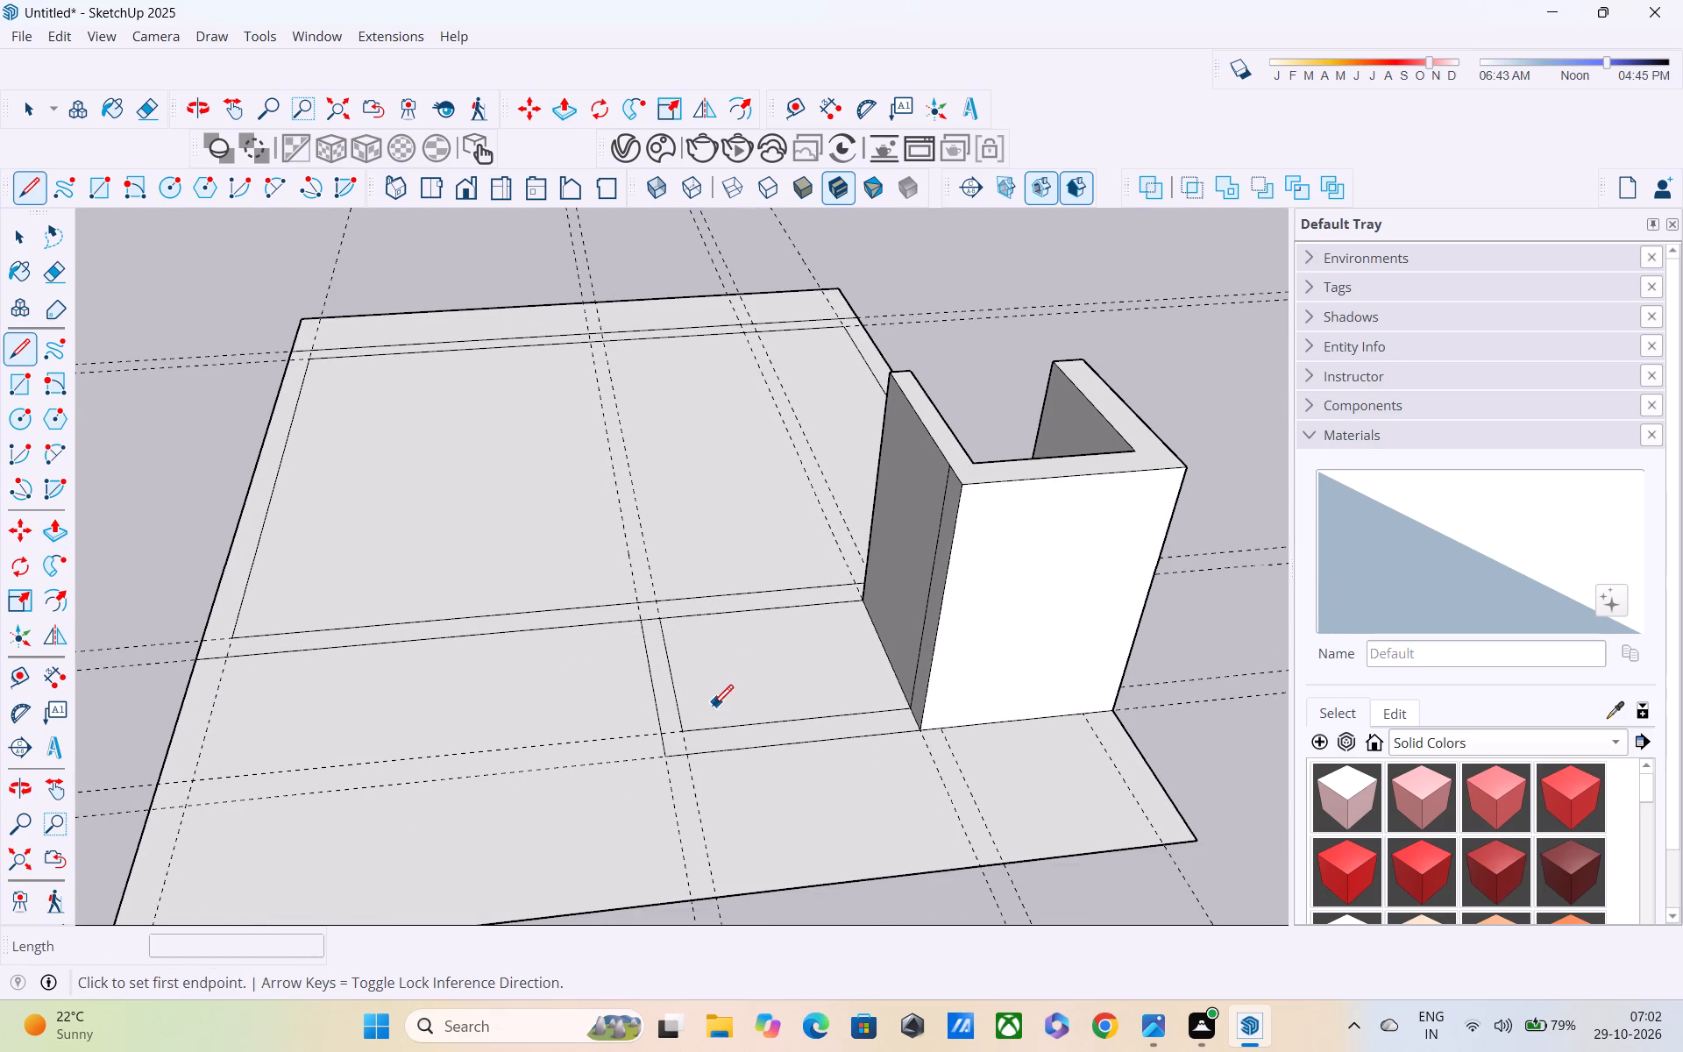
click(681, 736)
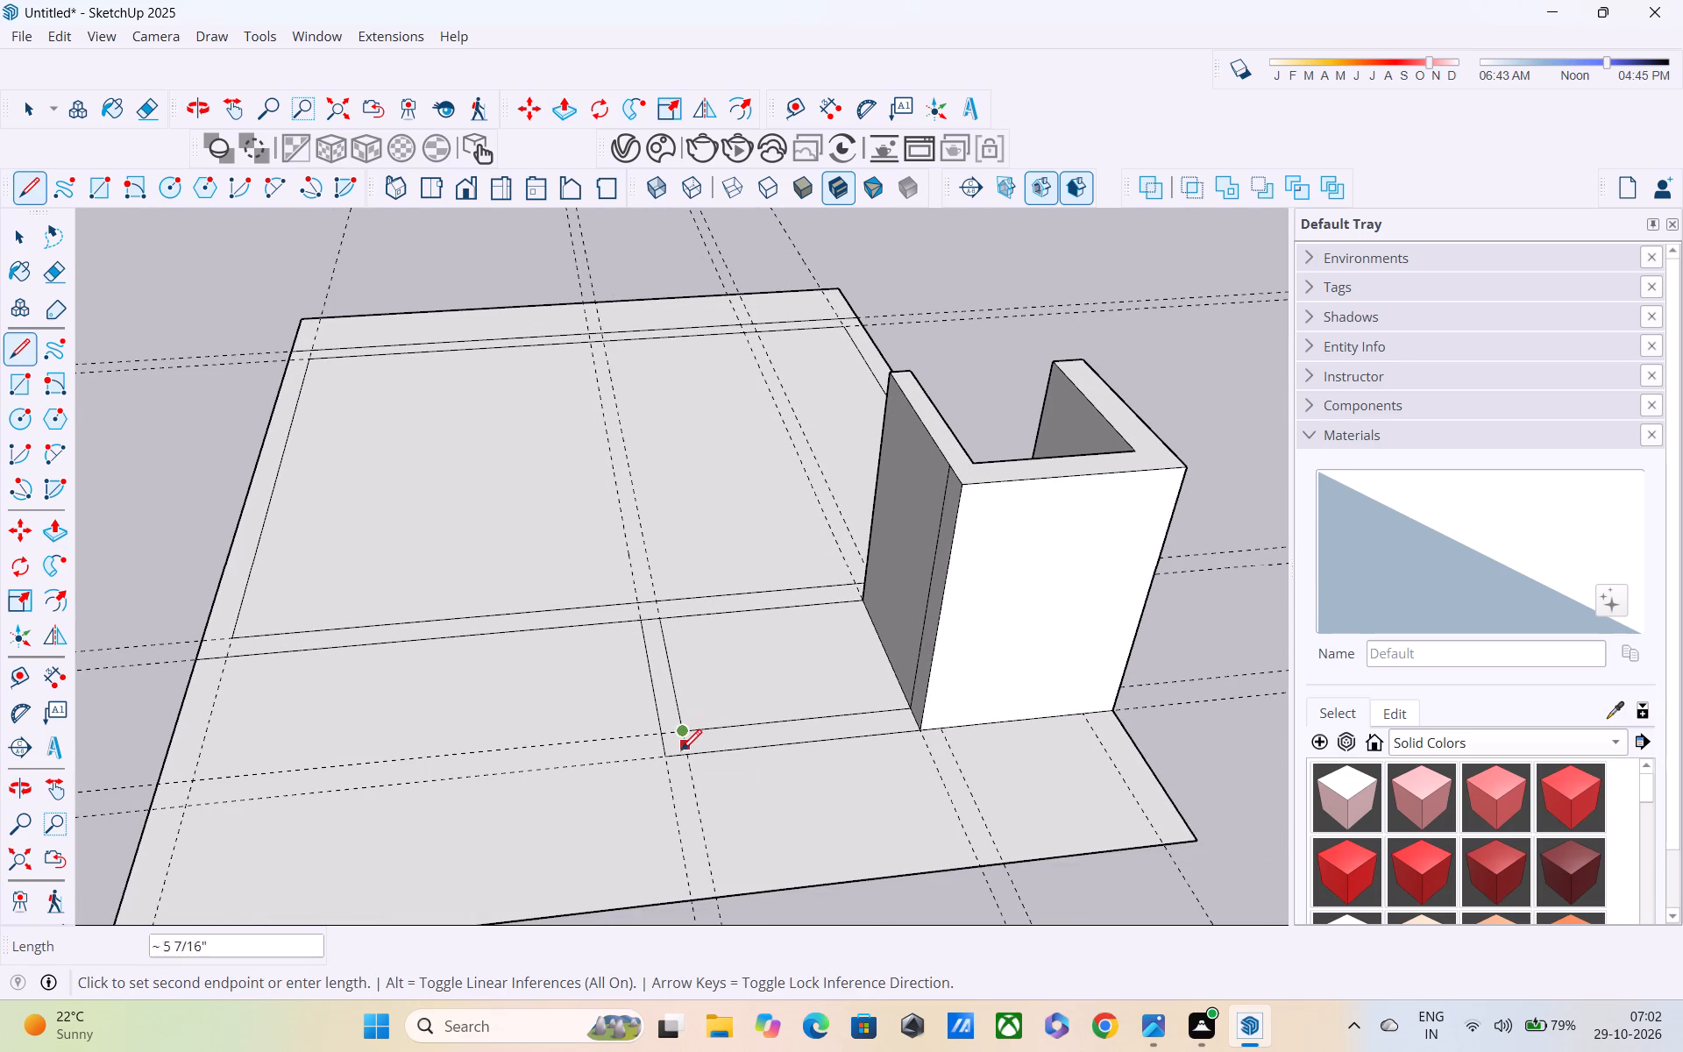
click(683, 760)
Push/Pull the 6' room's left side wall up to the top of the existing U-shaped walls, about 6'9".
key(space)
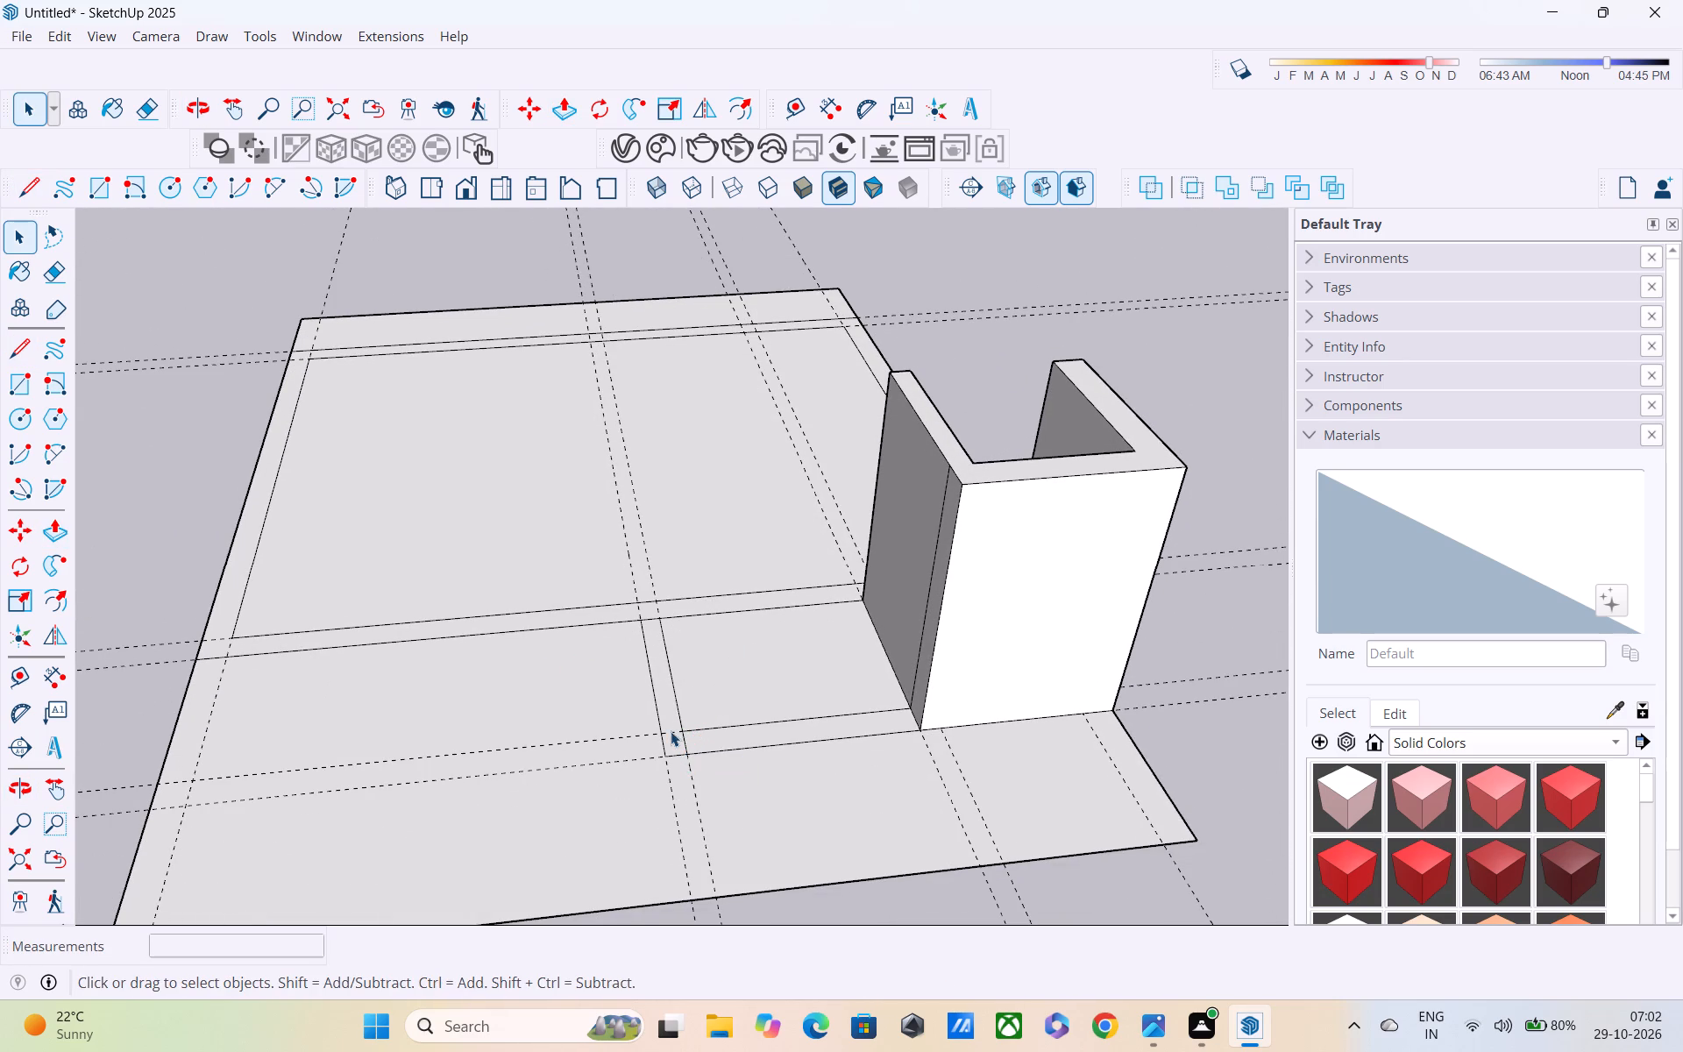
key(p)
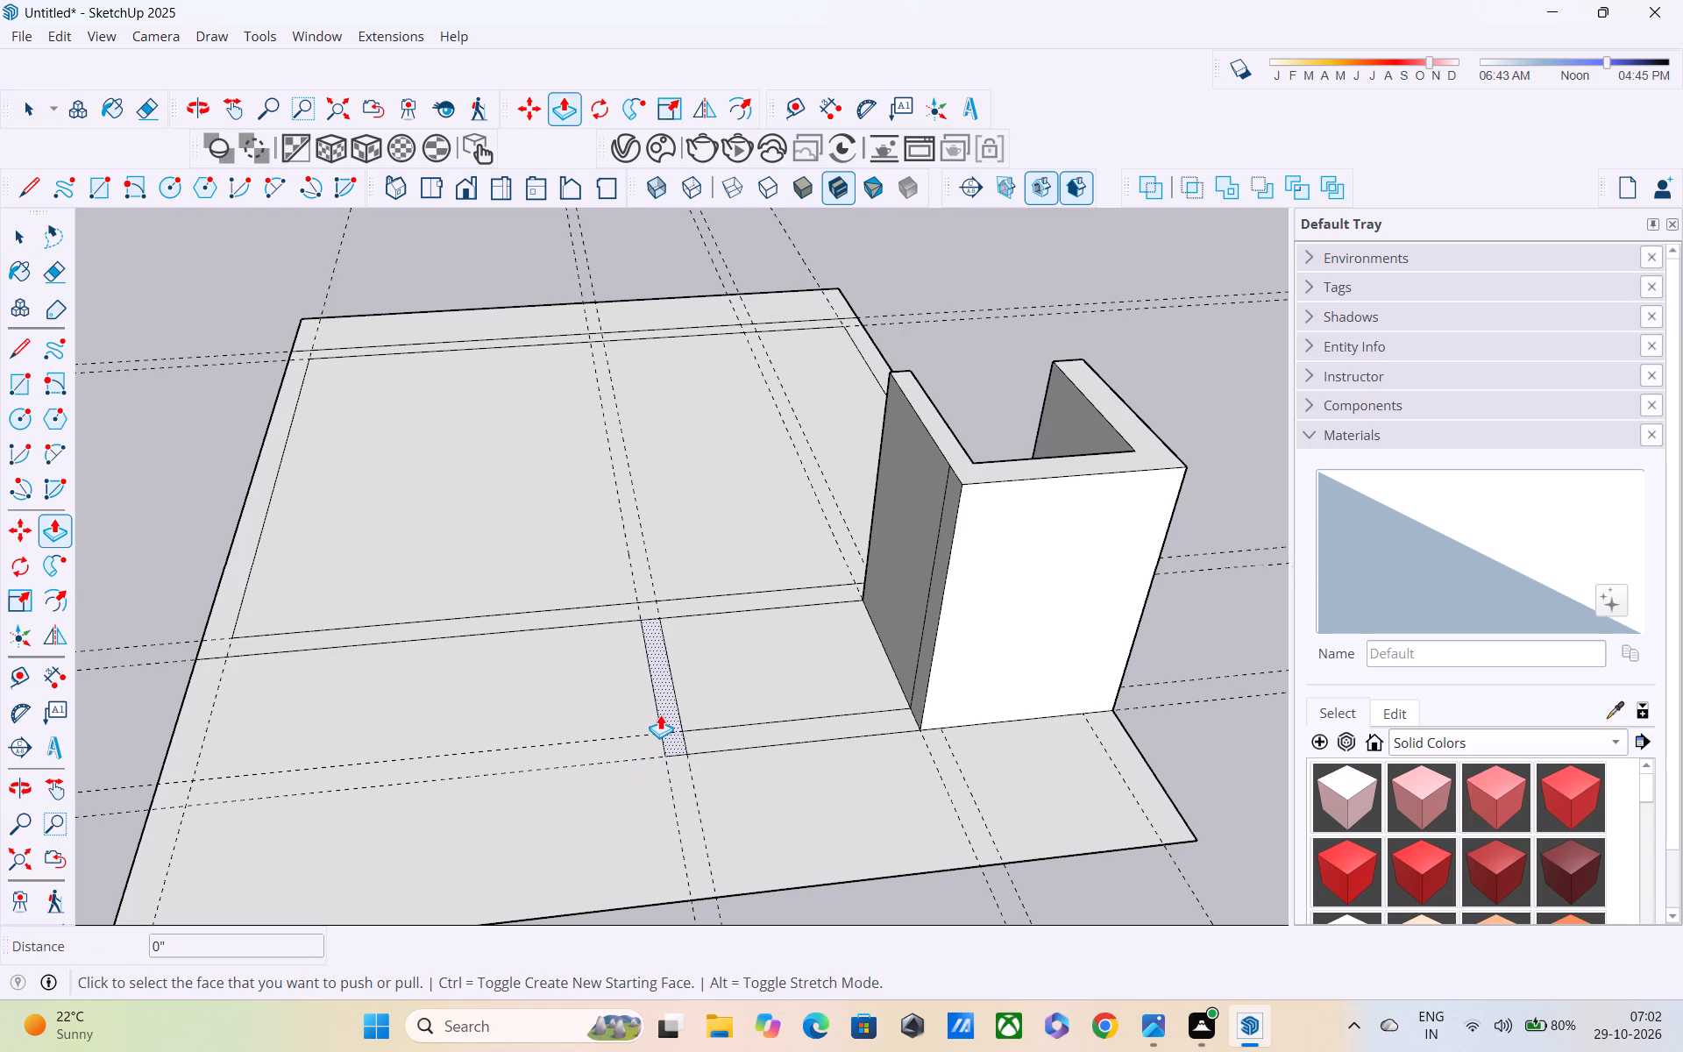
click(670, 710)
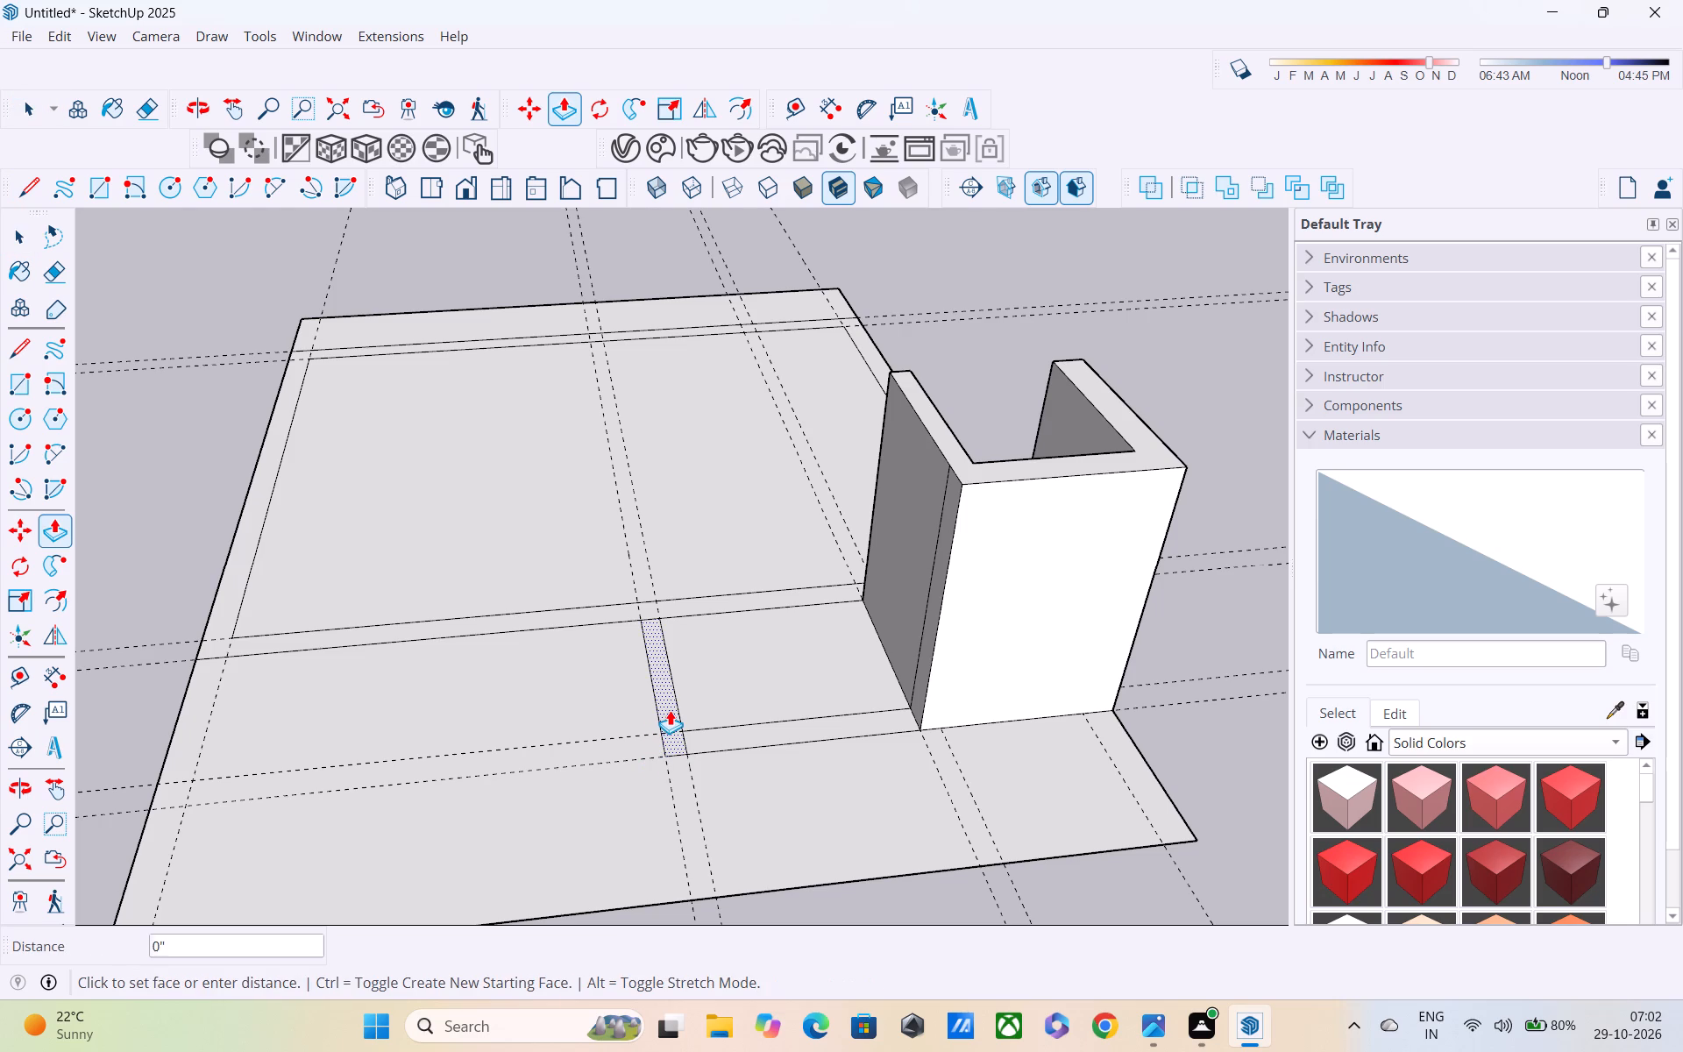
click(941, 465)
middle_drag(702, 600, 1372, 627)
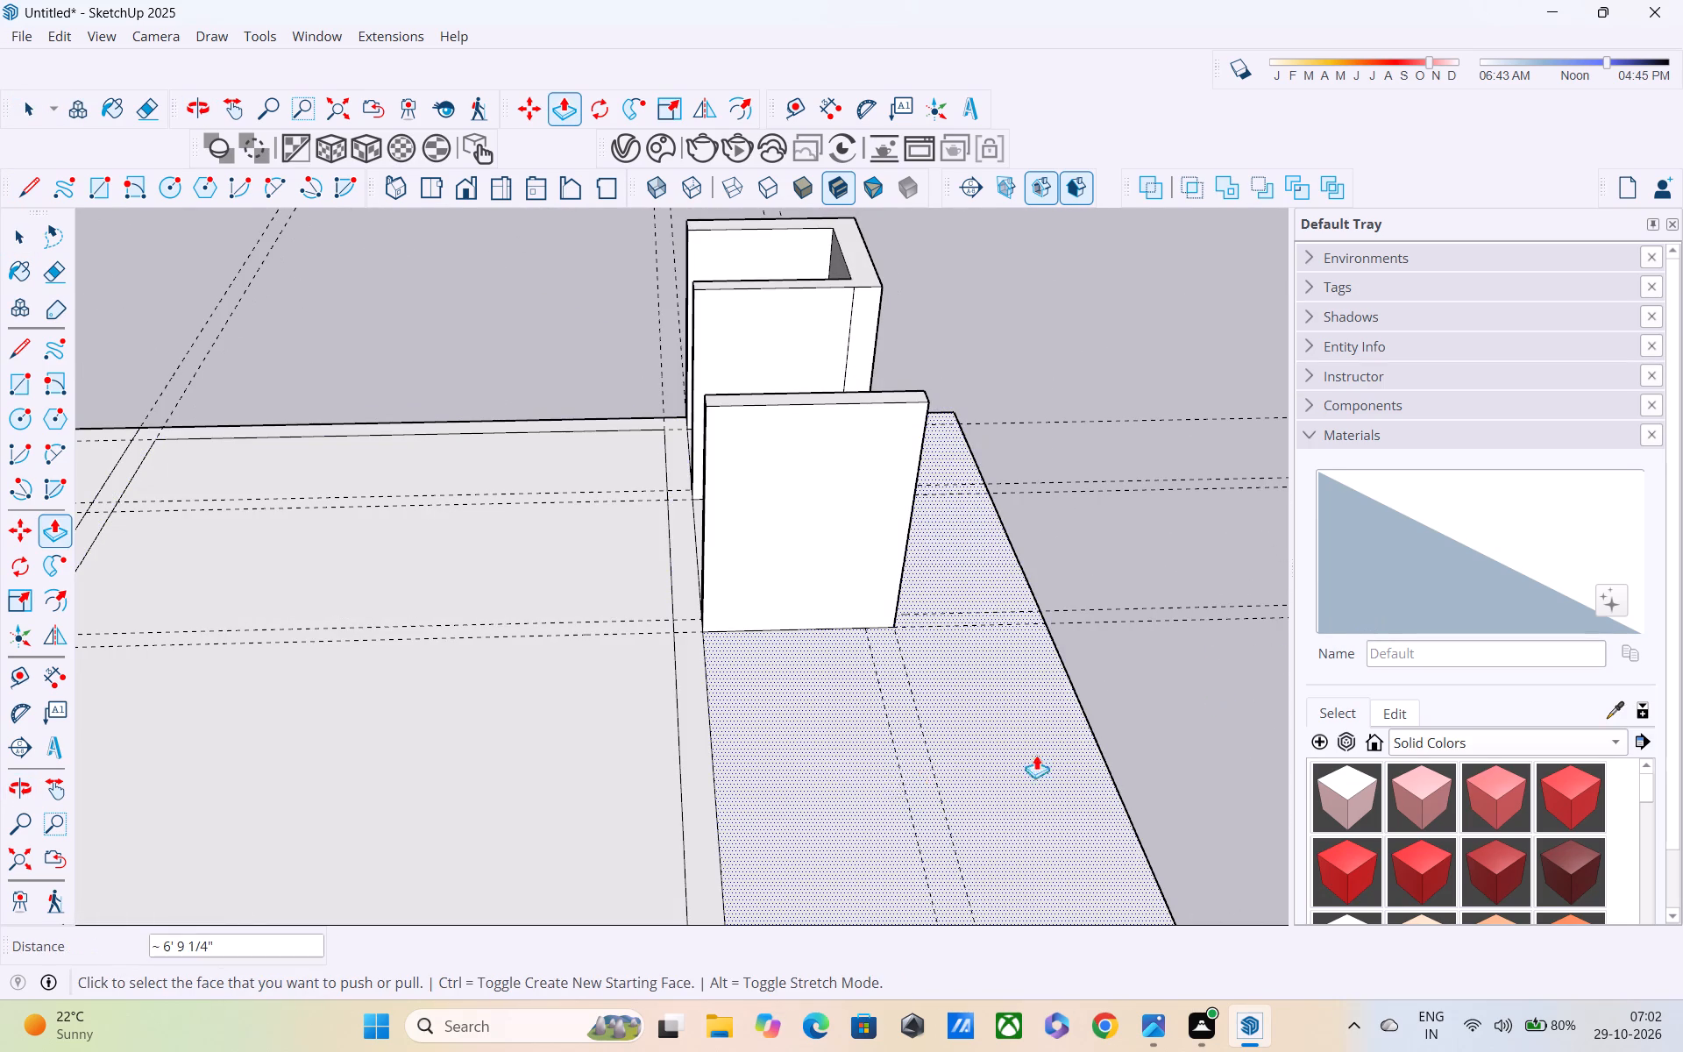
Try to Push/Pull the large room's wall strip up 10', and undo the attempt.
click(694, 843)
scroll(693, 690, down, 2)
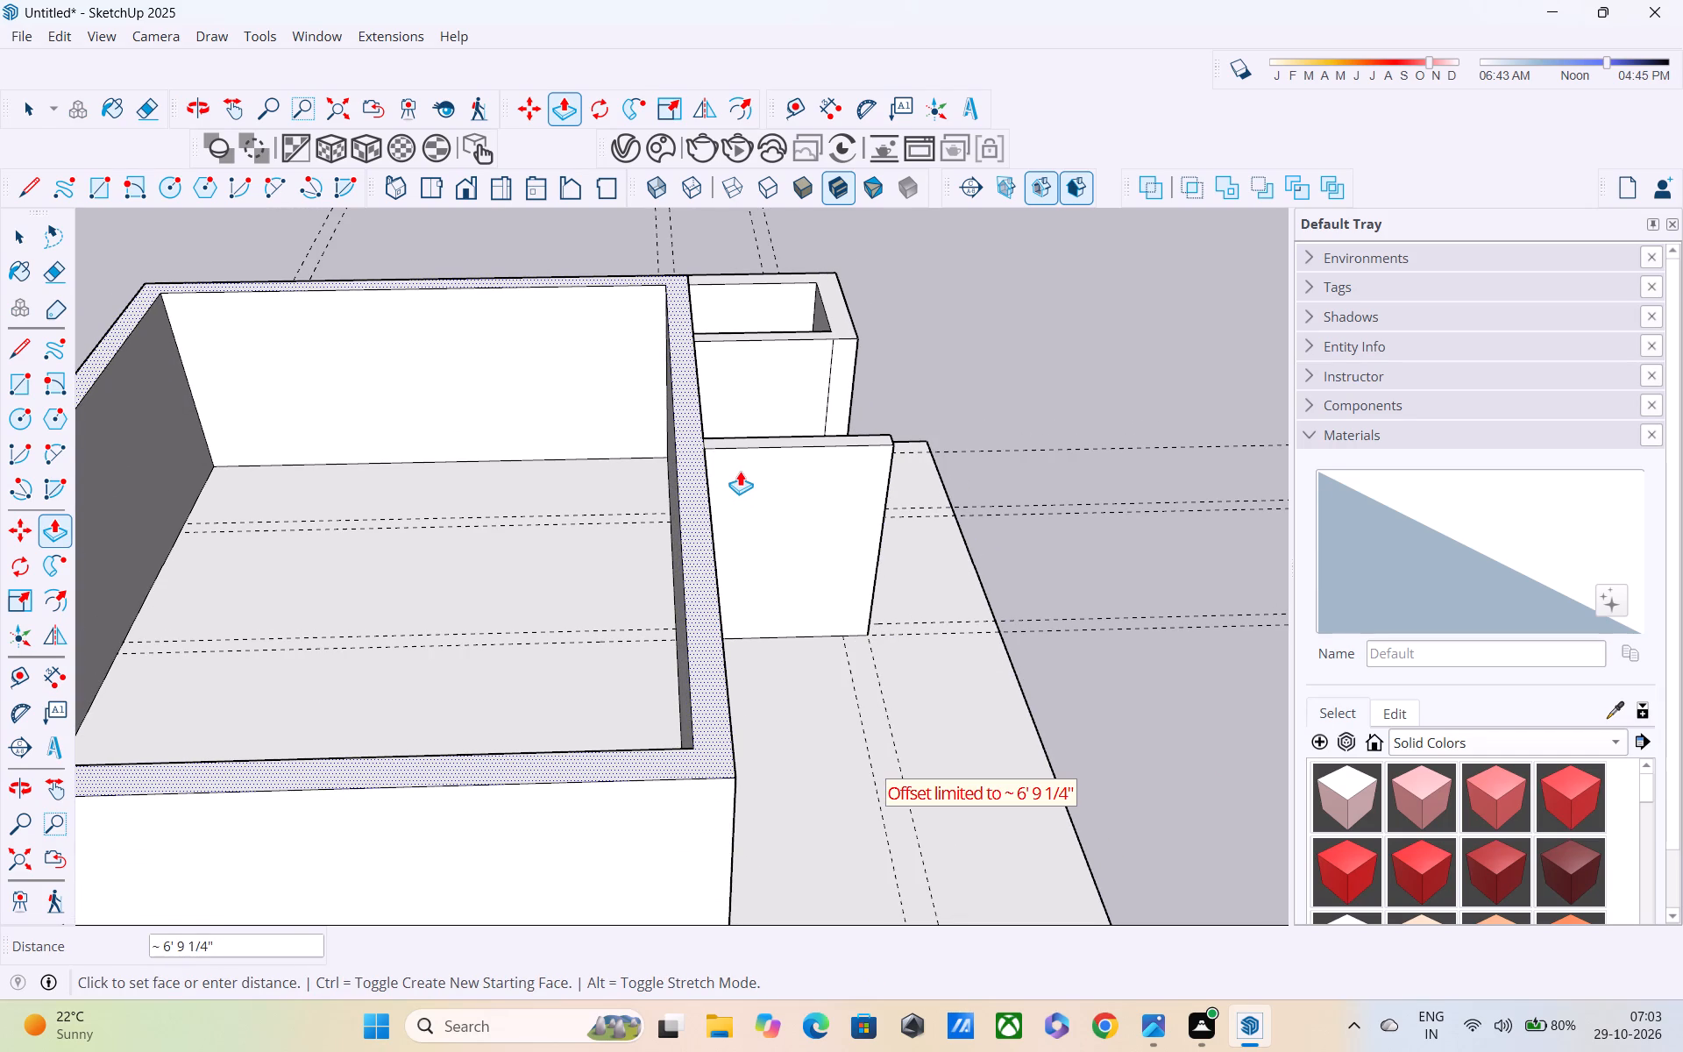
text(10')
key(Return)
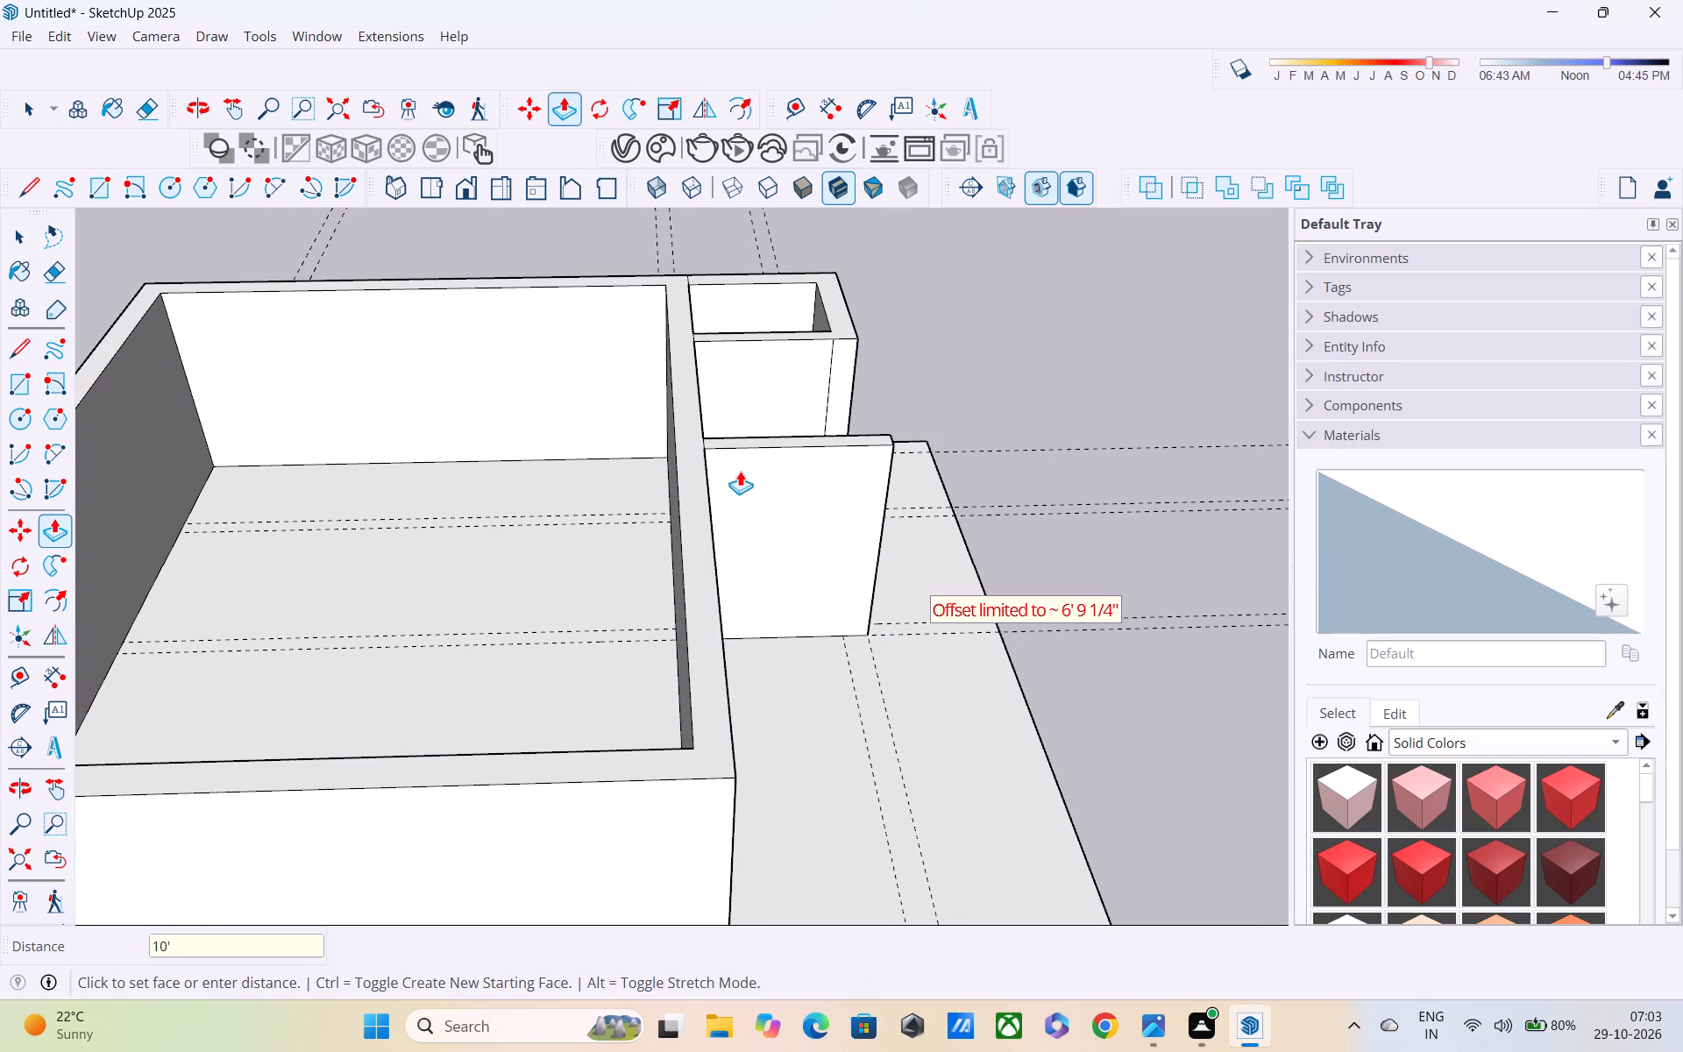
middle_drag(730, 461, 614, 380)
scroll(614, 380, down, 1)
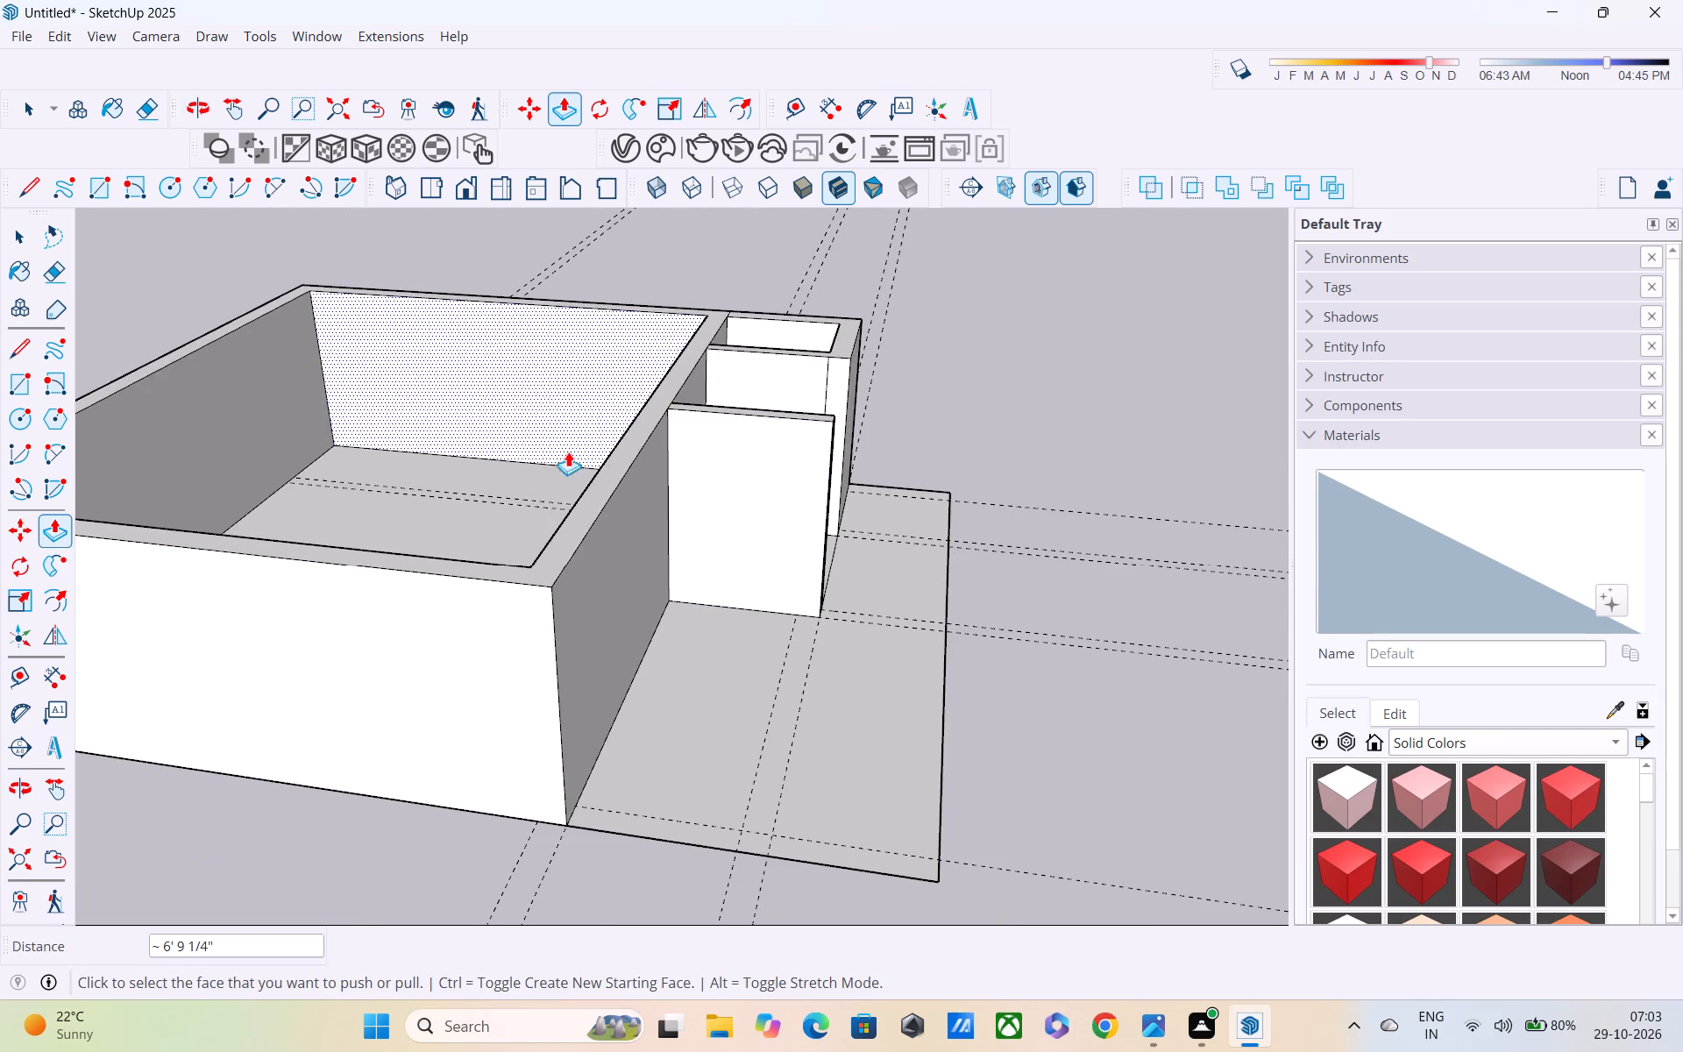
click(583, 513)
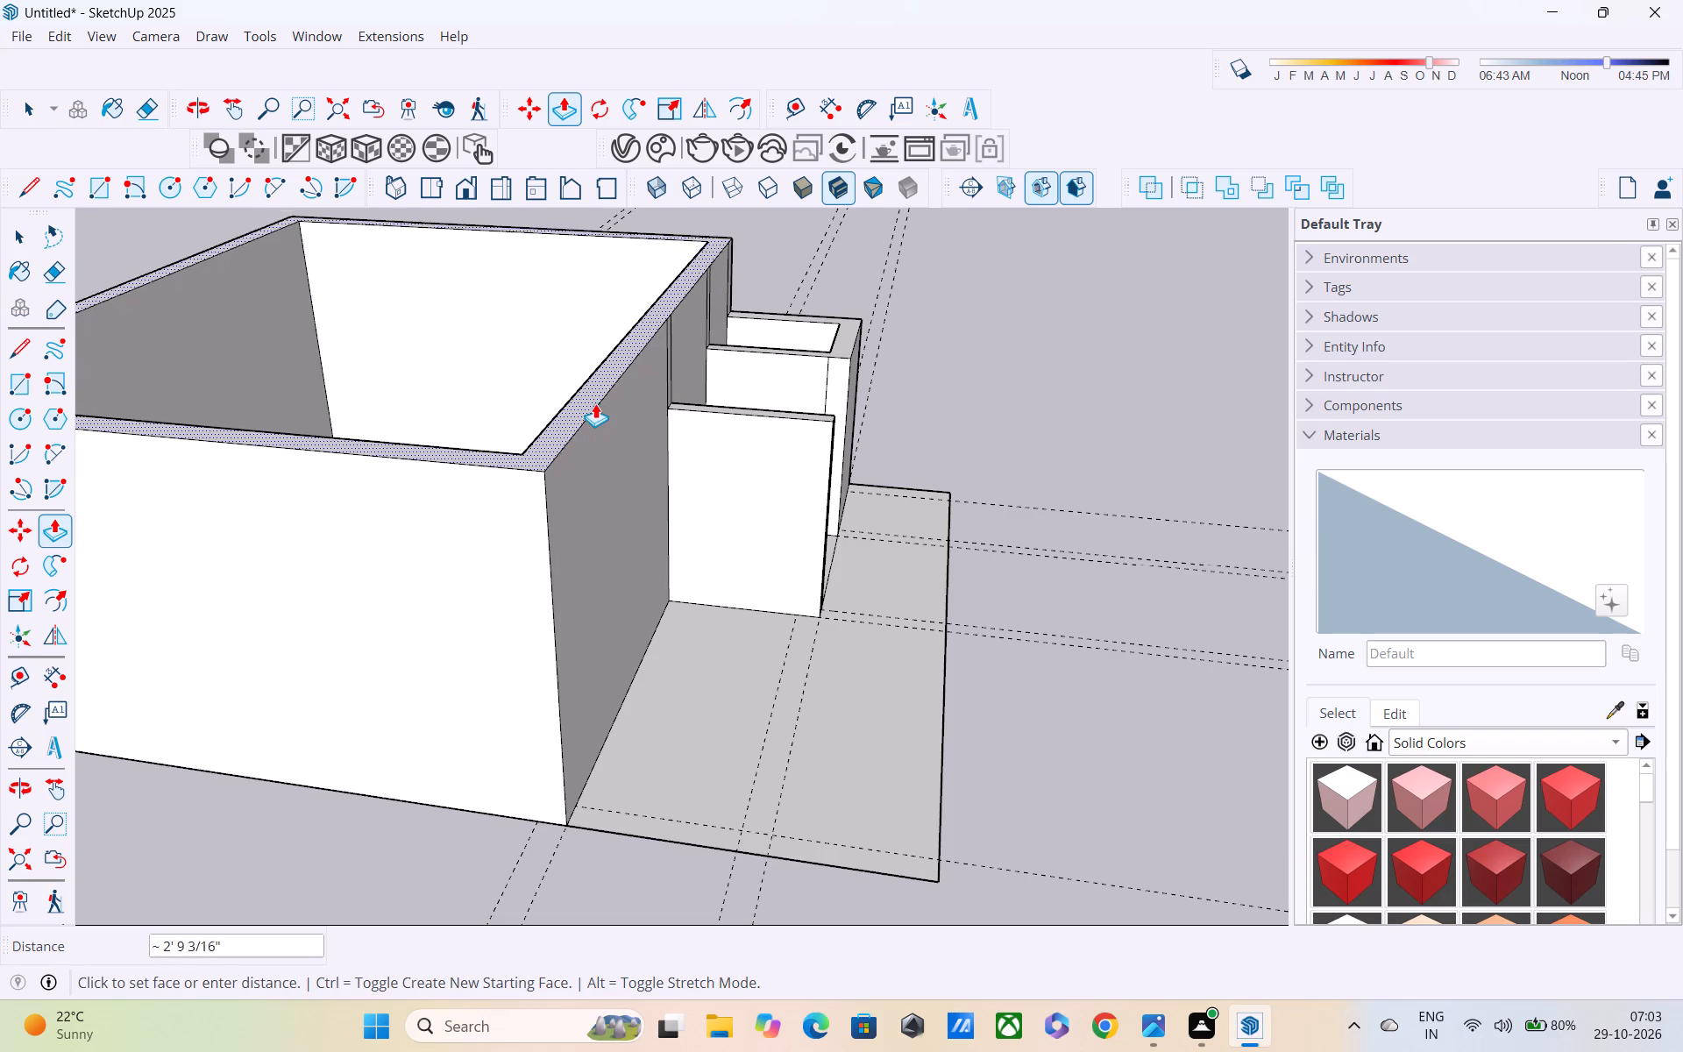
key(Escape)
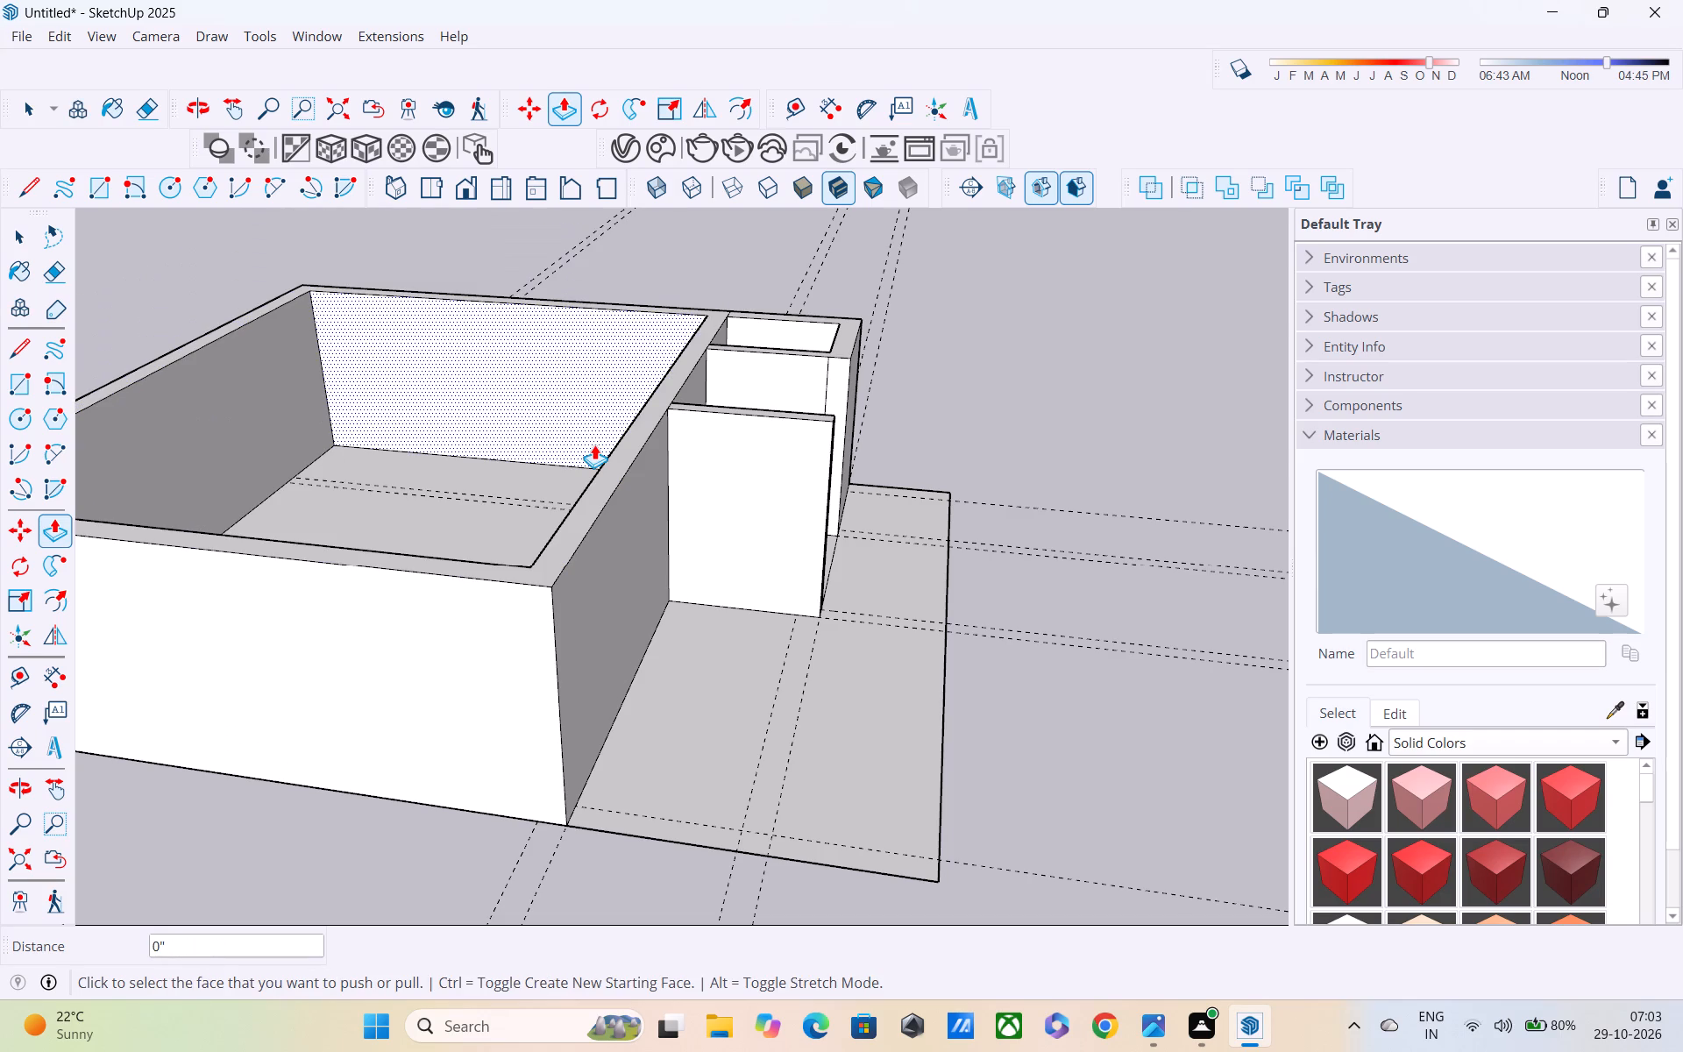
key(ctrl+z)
Undo the wall extrusions around both front rooms and the line separating the 6' room's left side wall.
middle_drag(748, 416, 550, 709)
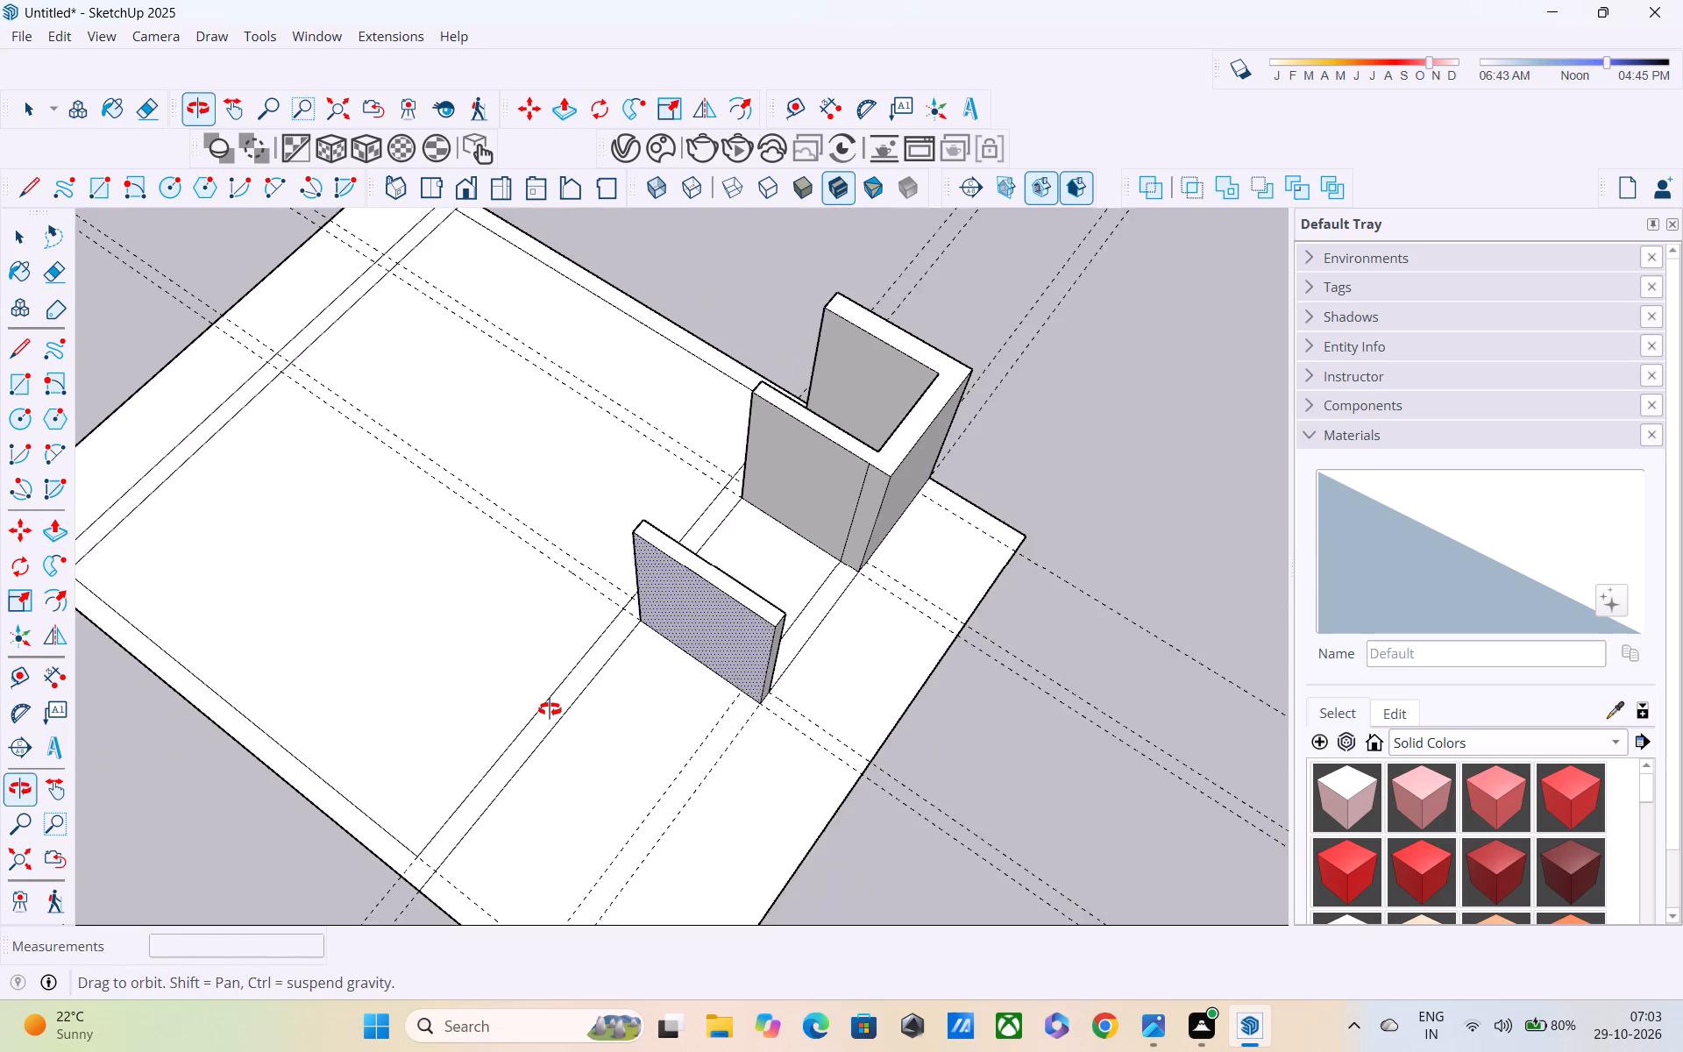
middle_drag(550, 709, 549, 709)
scroll(537, 681, up, 1)
key(ctrl+z)
key(ctrl+z)
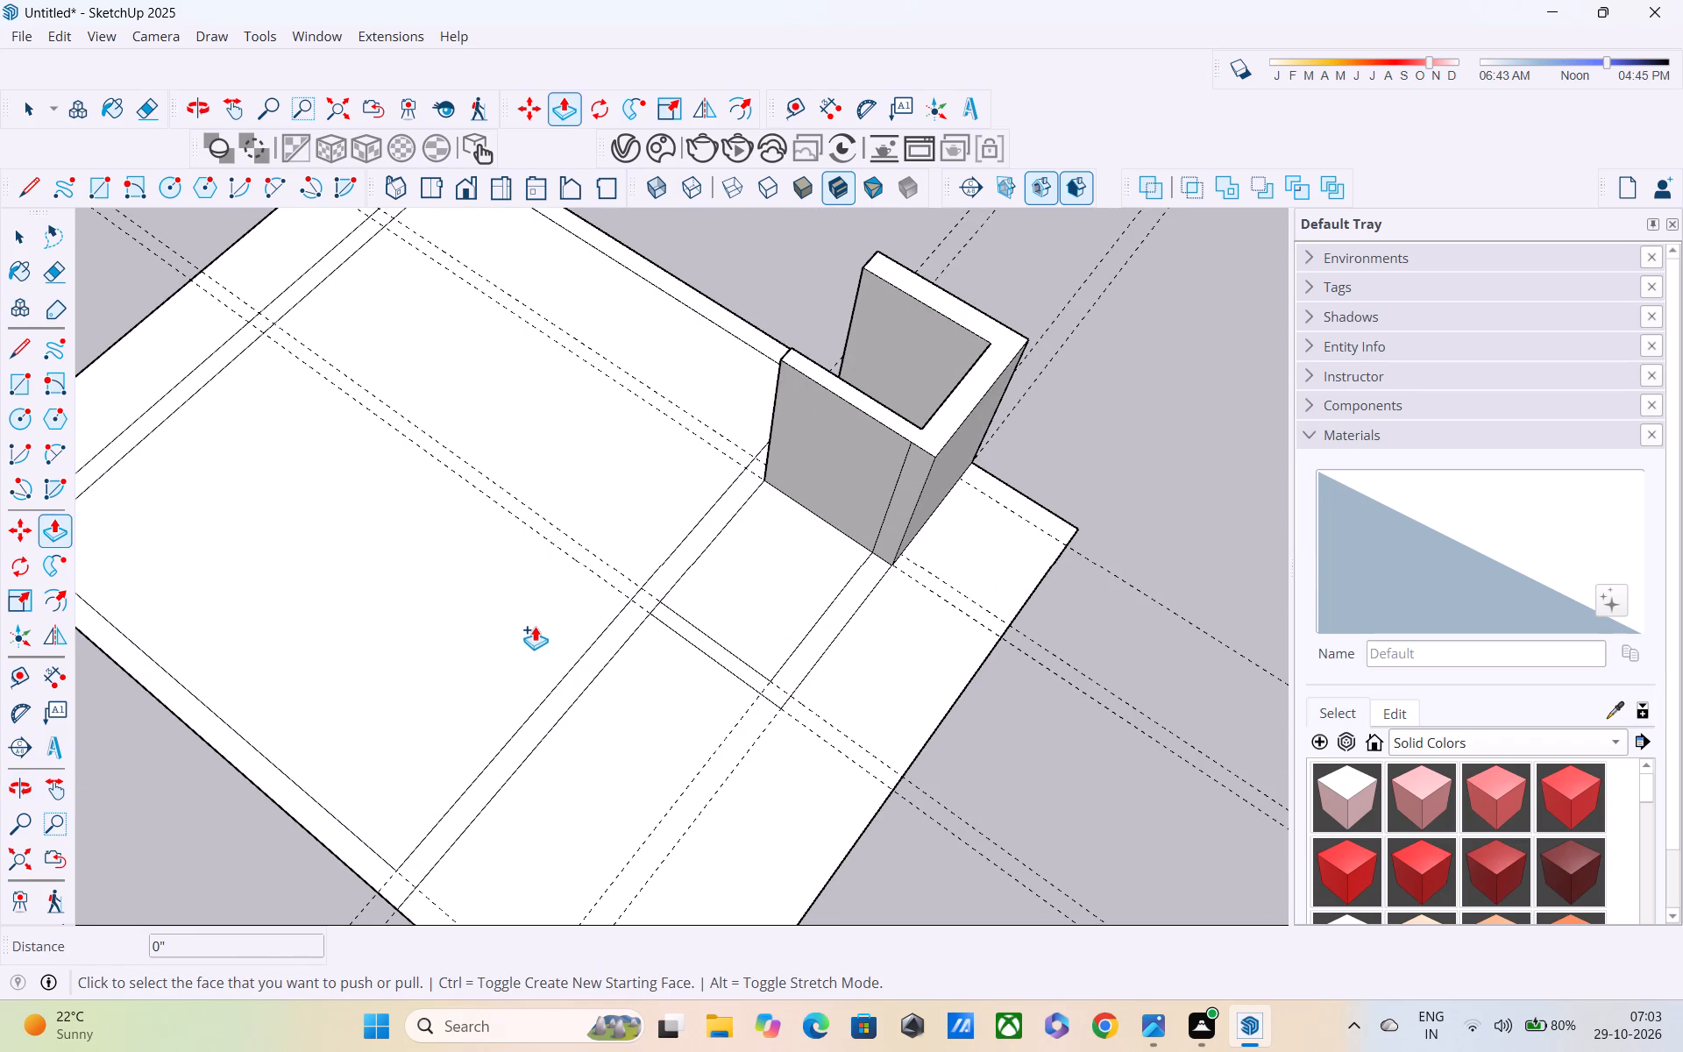
key(ctrl+z)
Push/Pull the large room's perimeter wall strip up 10'.
middle_drag(882, 531, 875, 332)
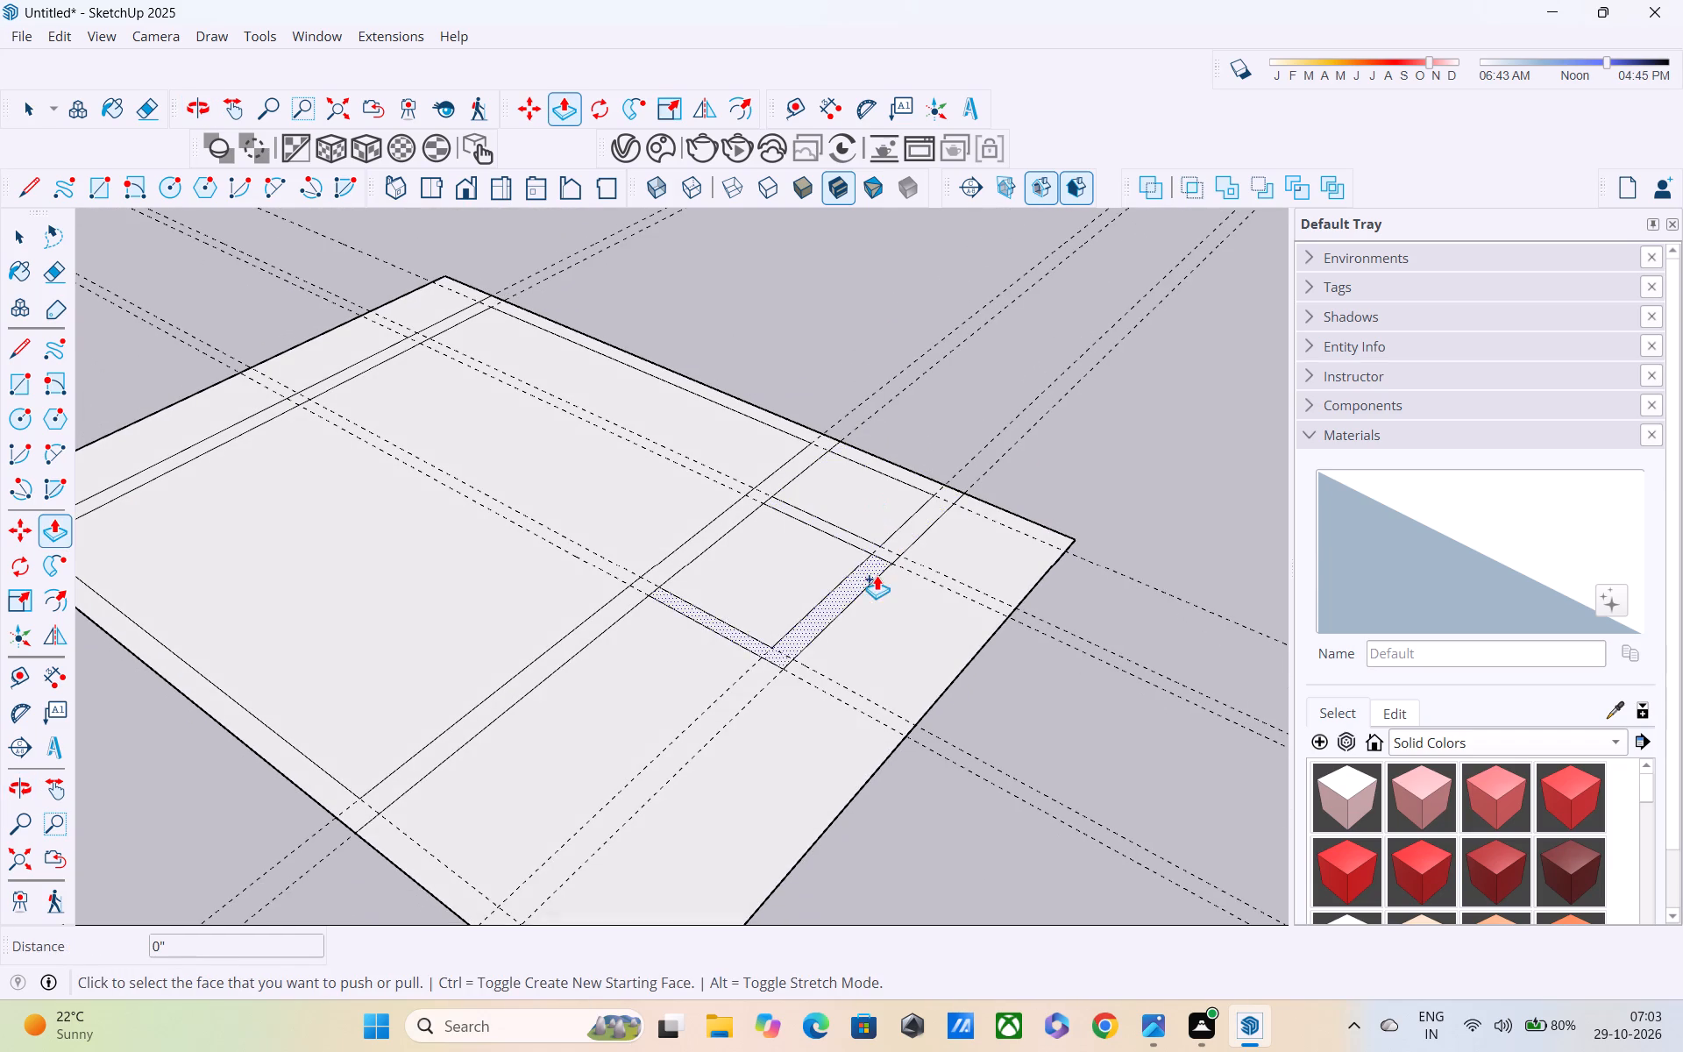
click(621, 601)
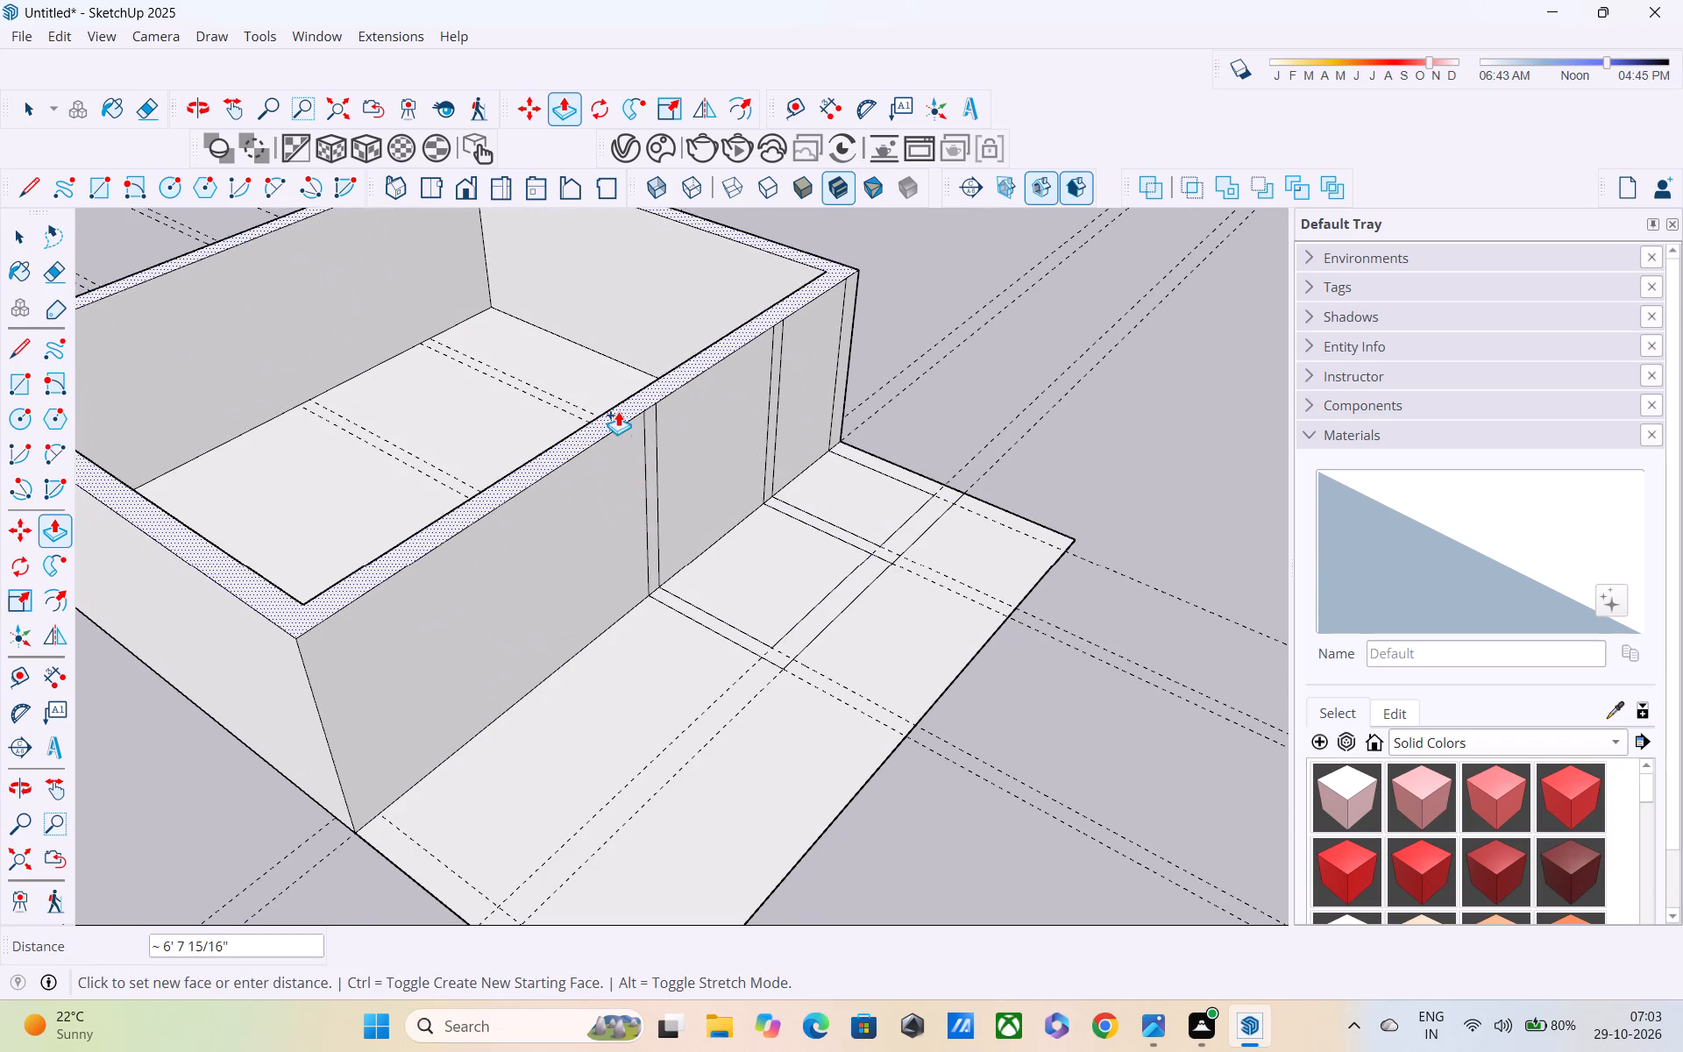
text(10')
key(Return)
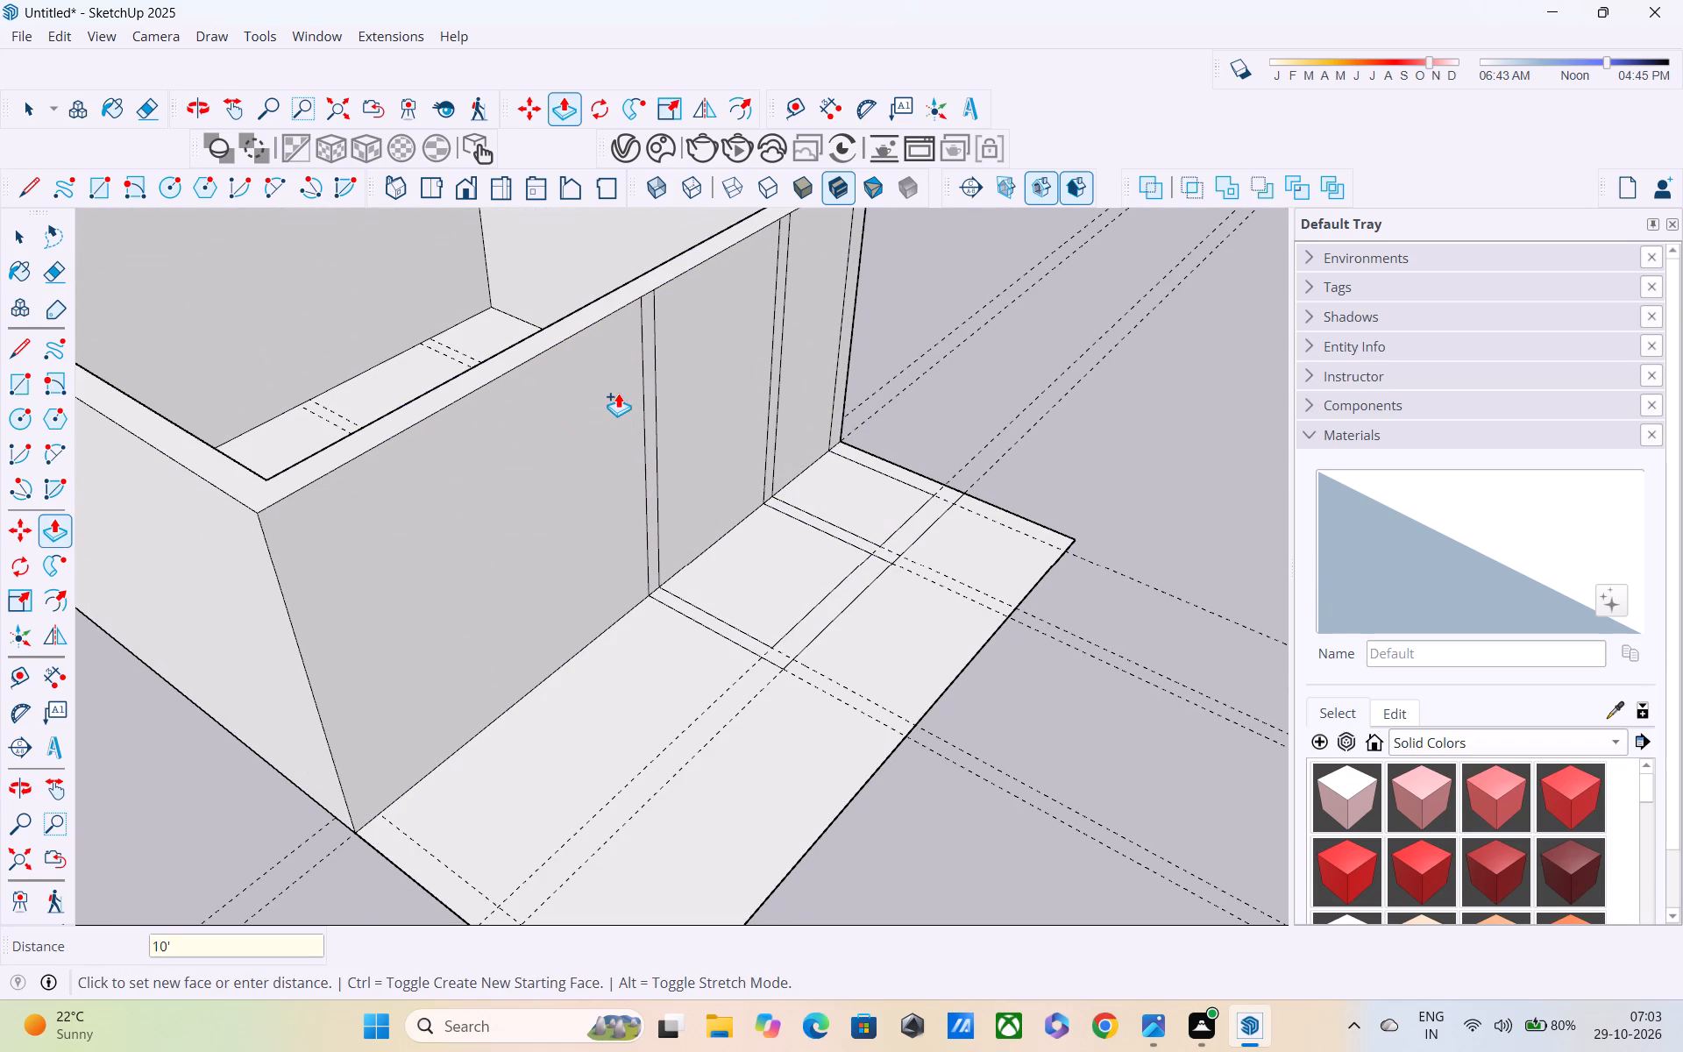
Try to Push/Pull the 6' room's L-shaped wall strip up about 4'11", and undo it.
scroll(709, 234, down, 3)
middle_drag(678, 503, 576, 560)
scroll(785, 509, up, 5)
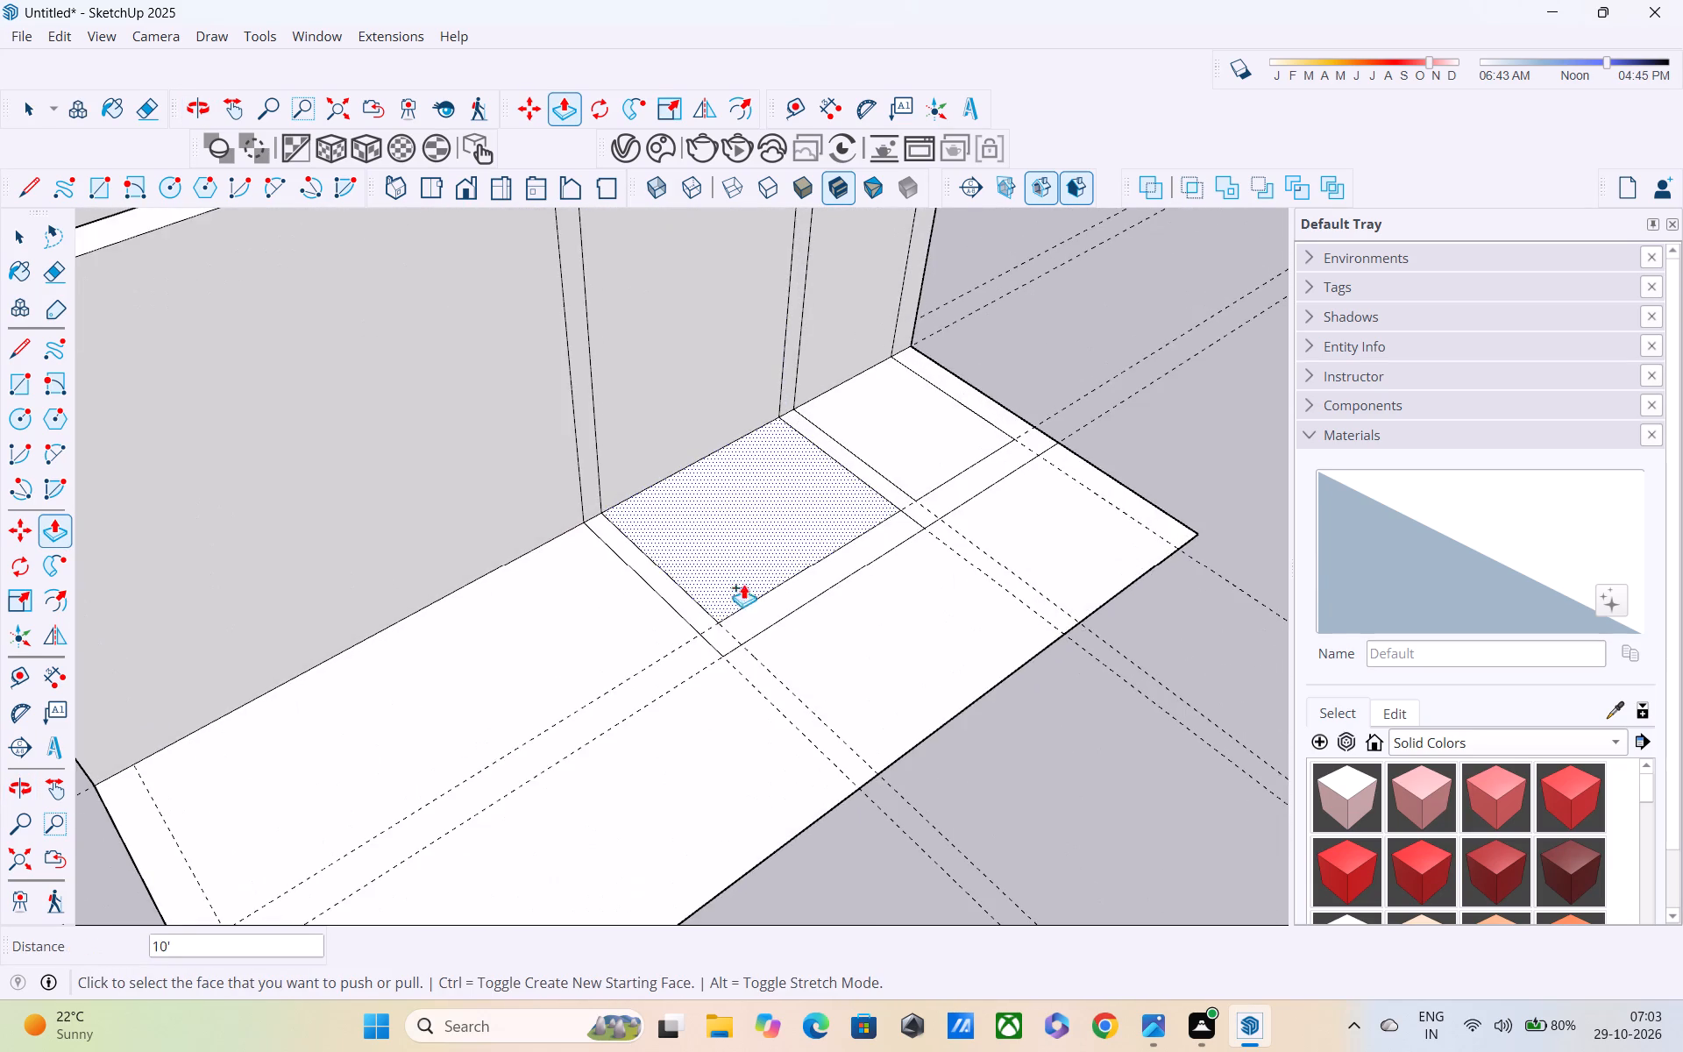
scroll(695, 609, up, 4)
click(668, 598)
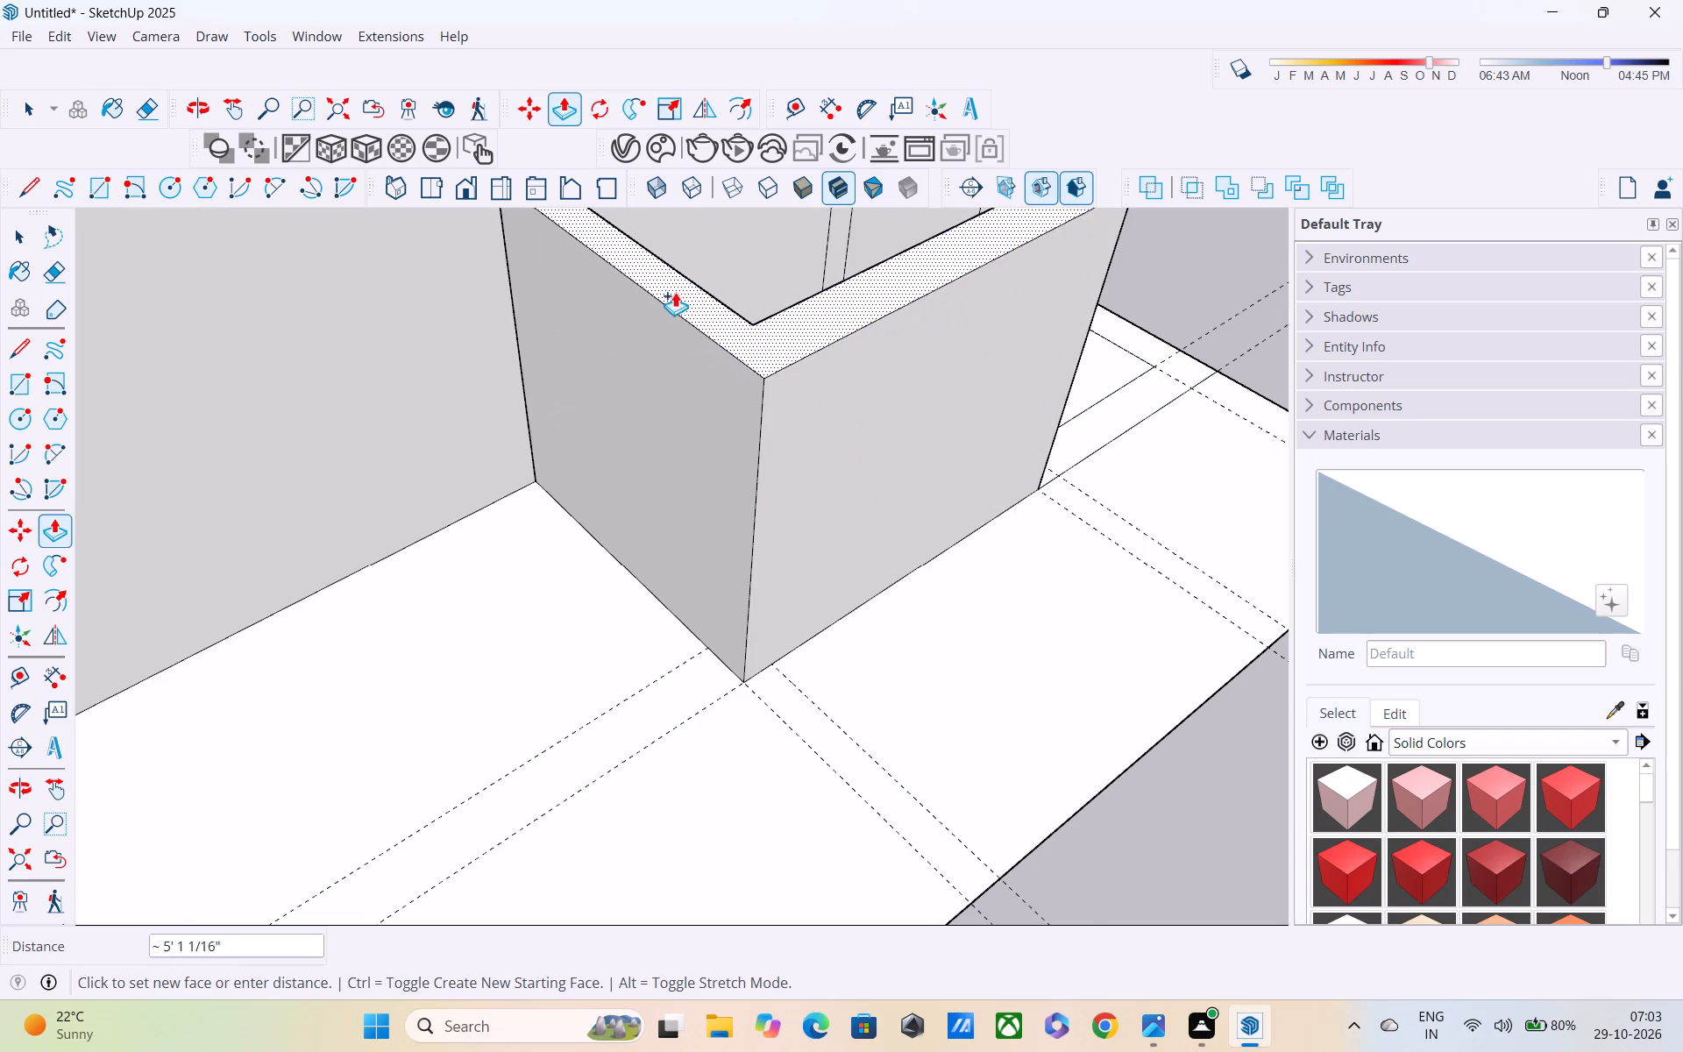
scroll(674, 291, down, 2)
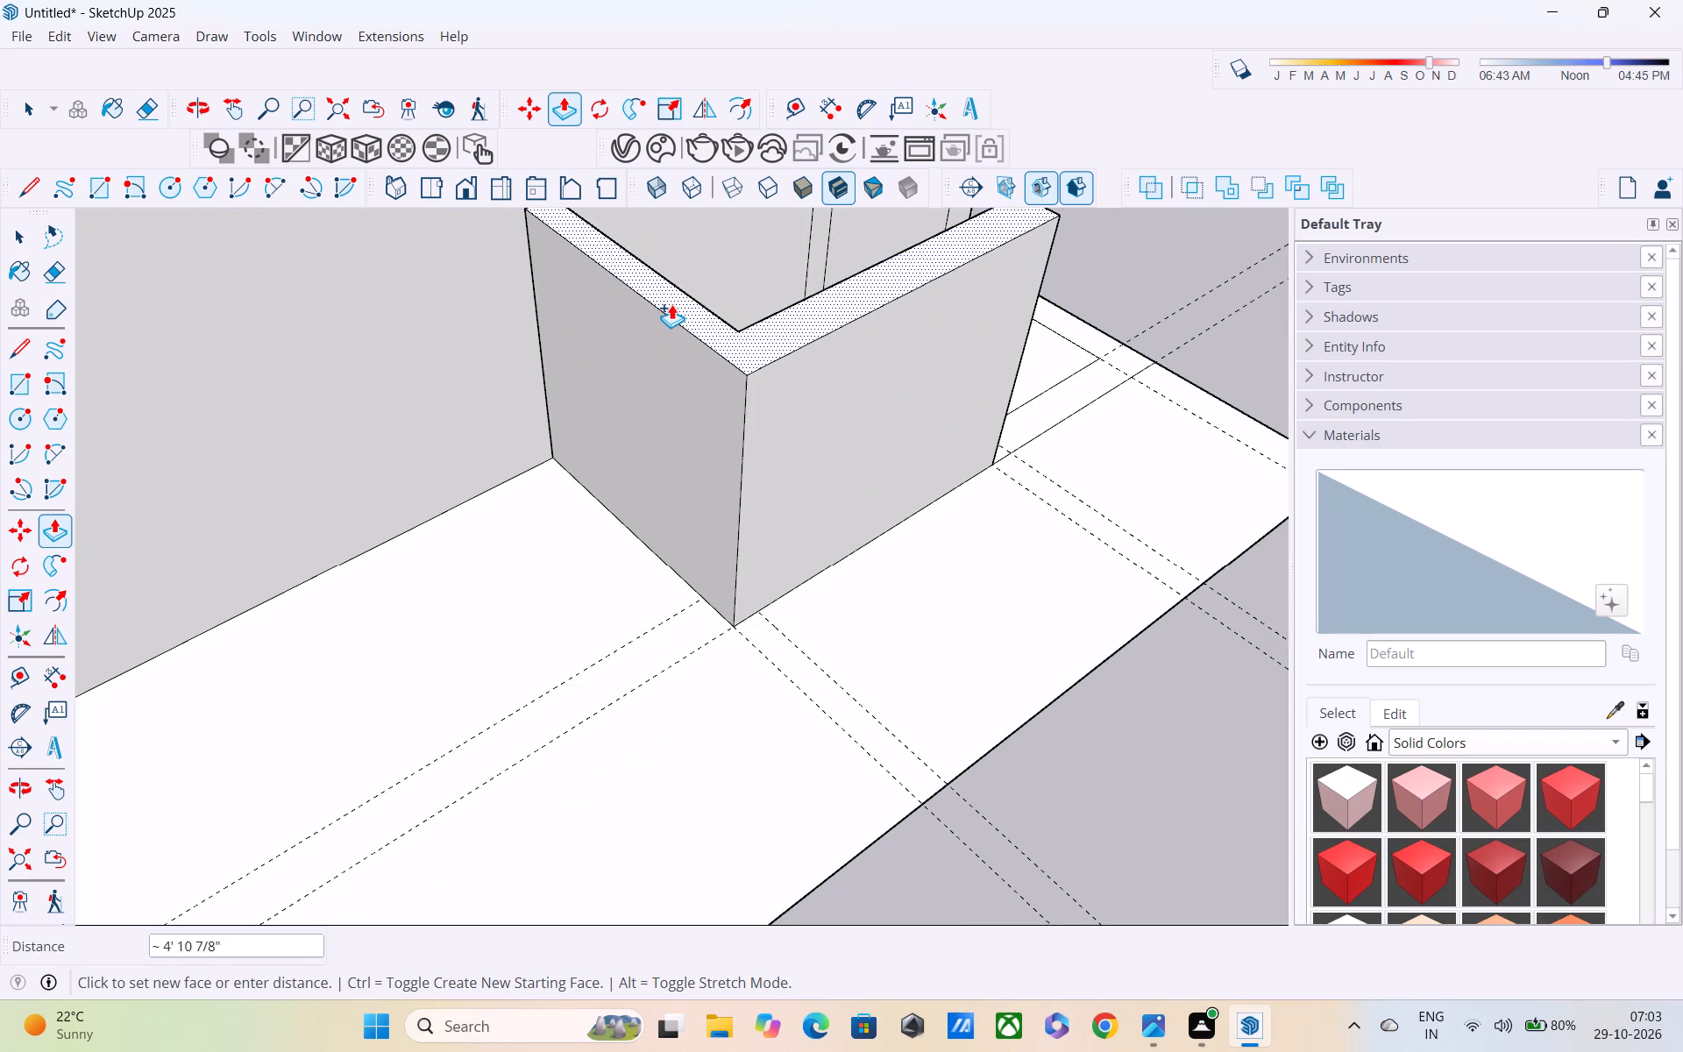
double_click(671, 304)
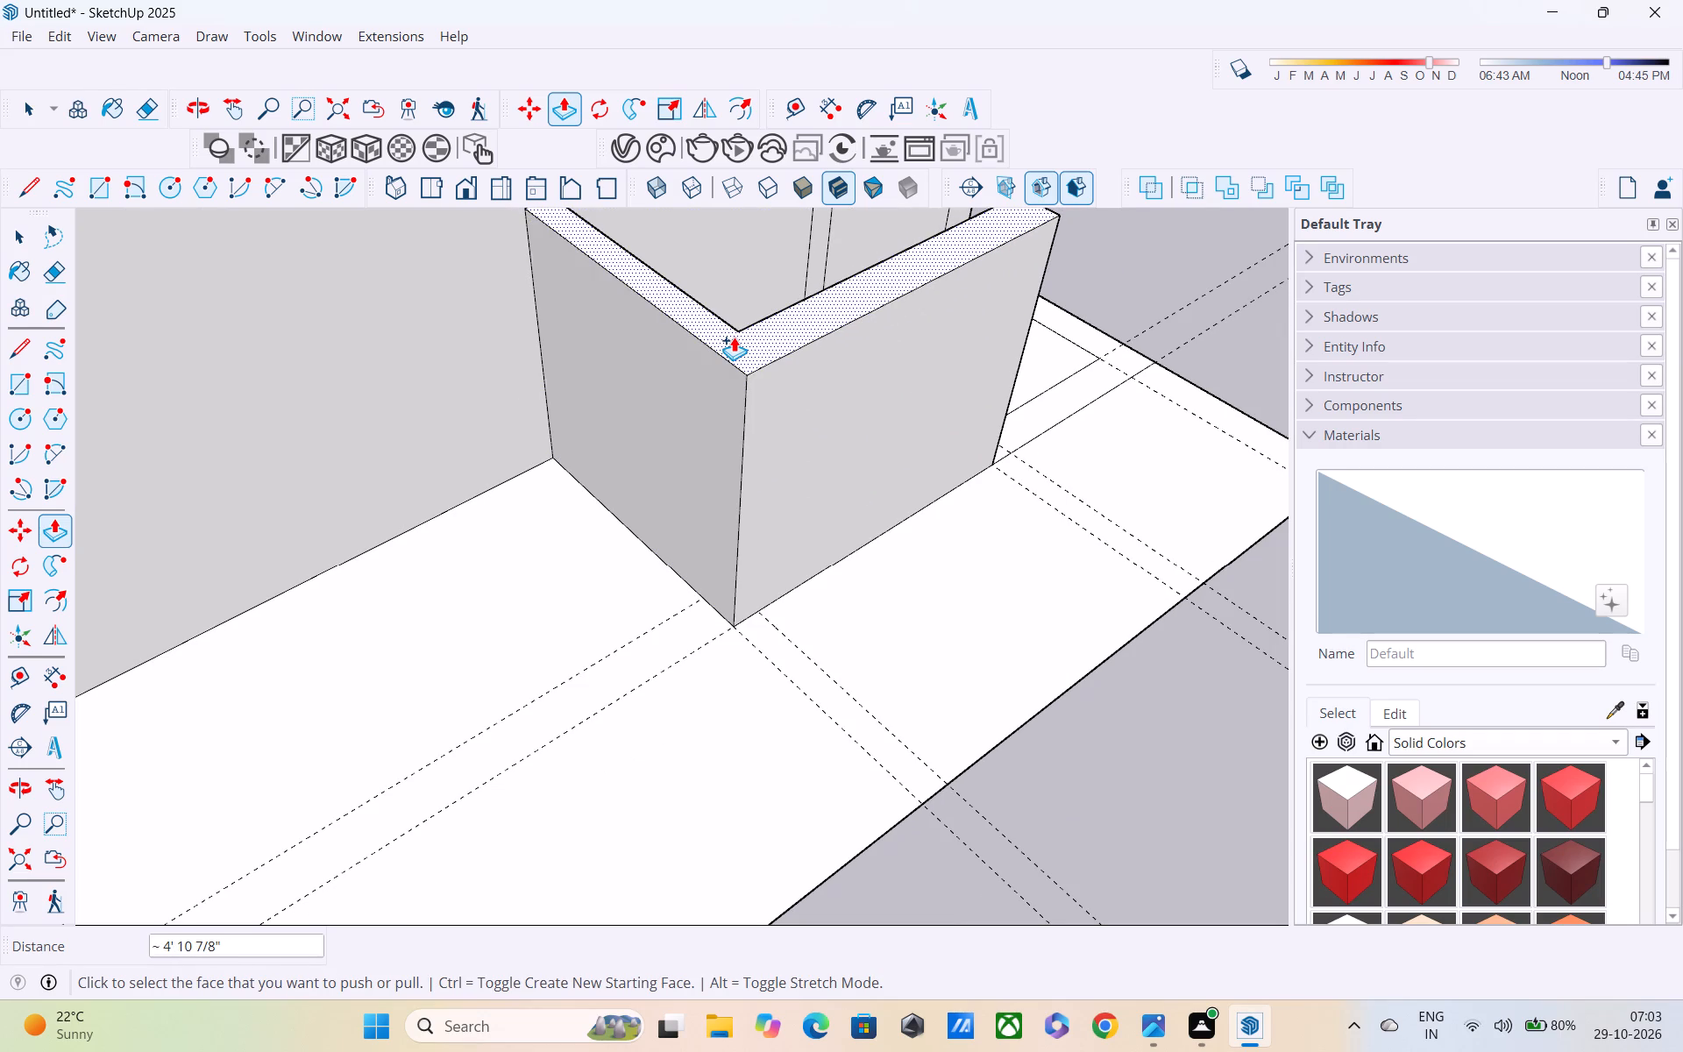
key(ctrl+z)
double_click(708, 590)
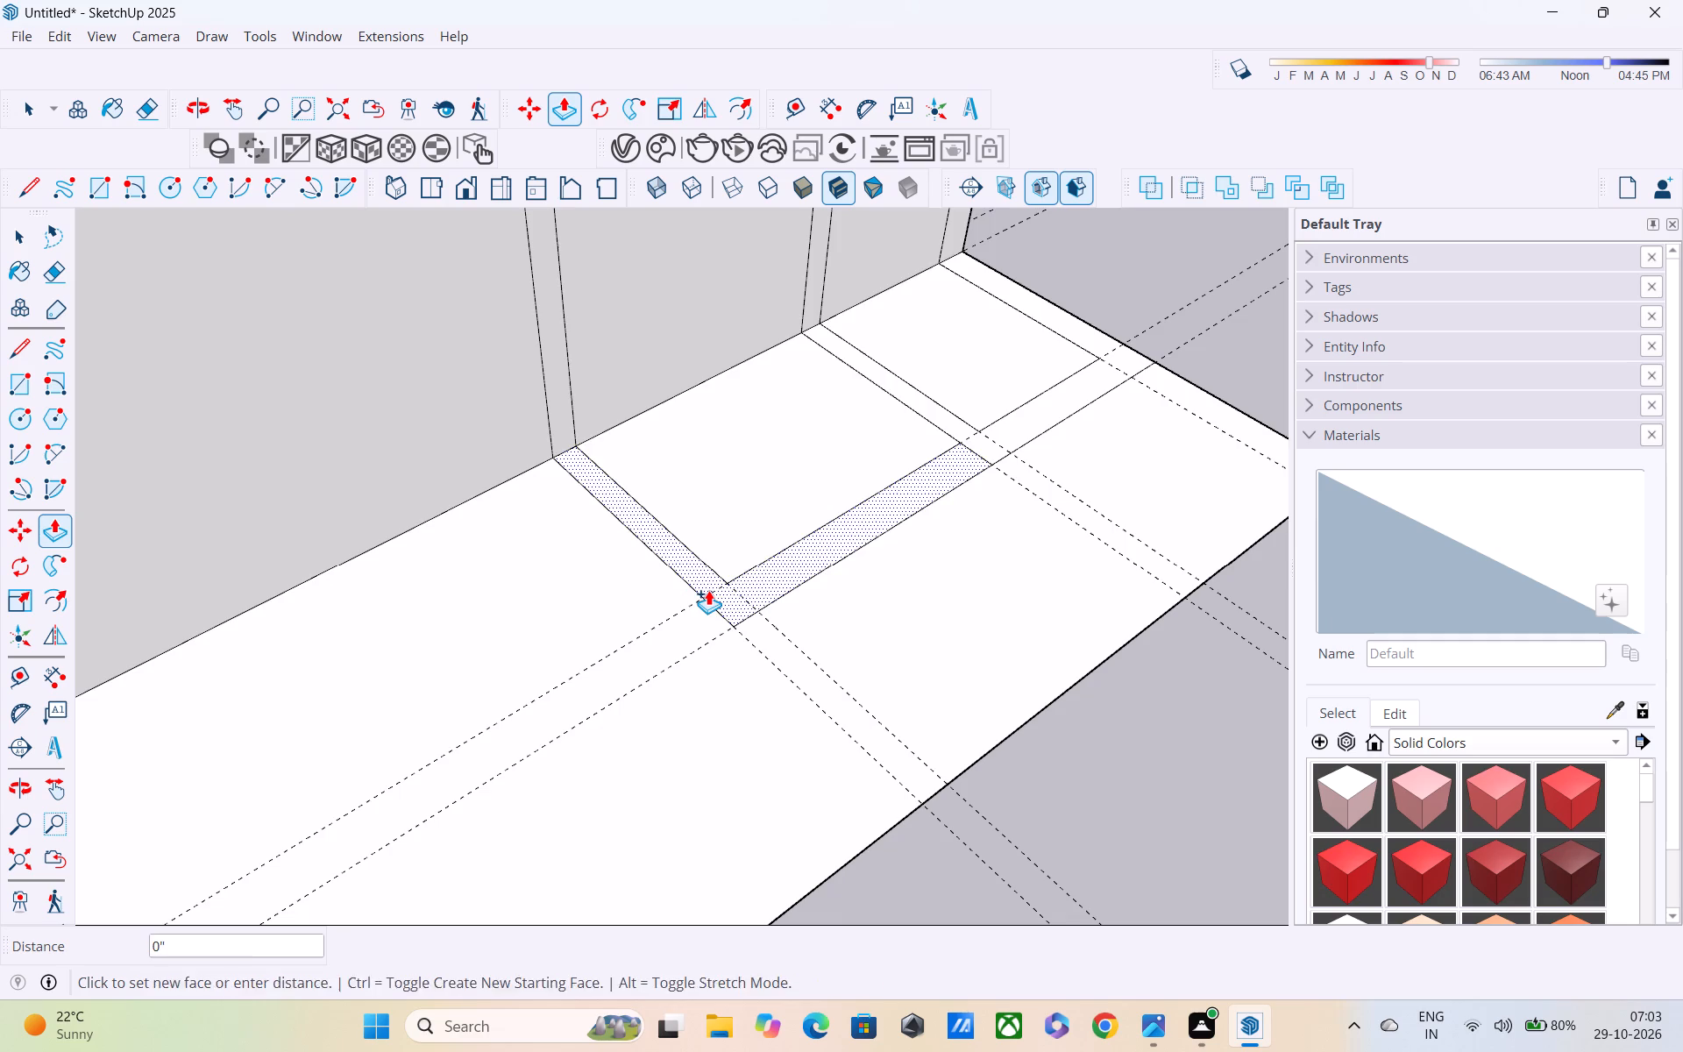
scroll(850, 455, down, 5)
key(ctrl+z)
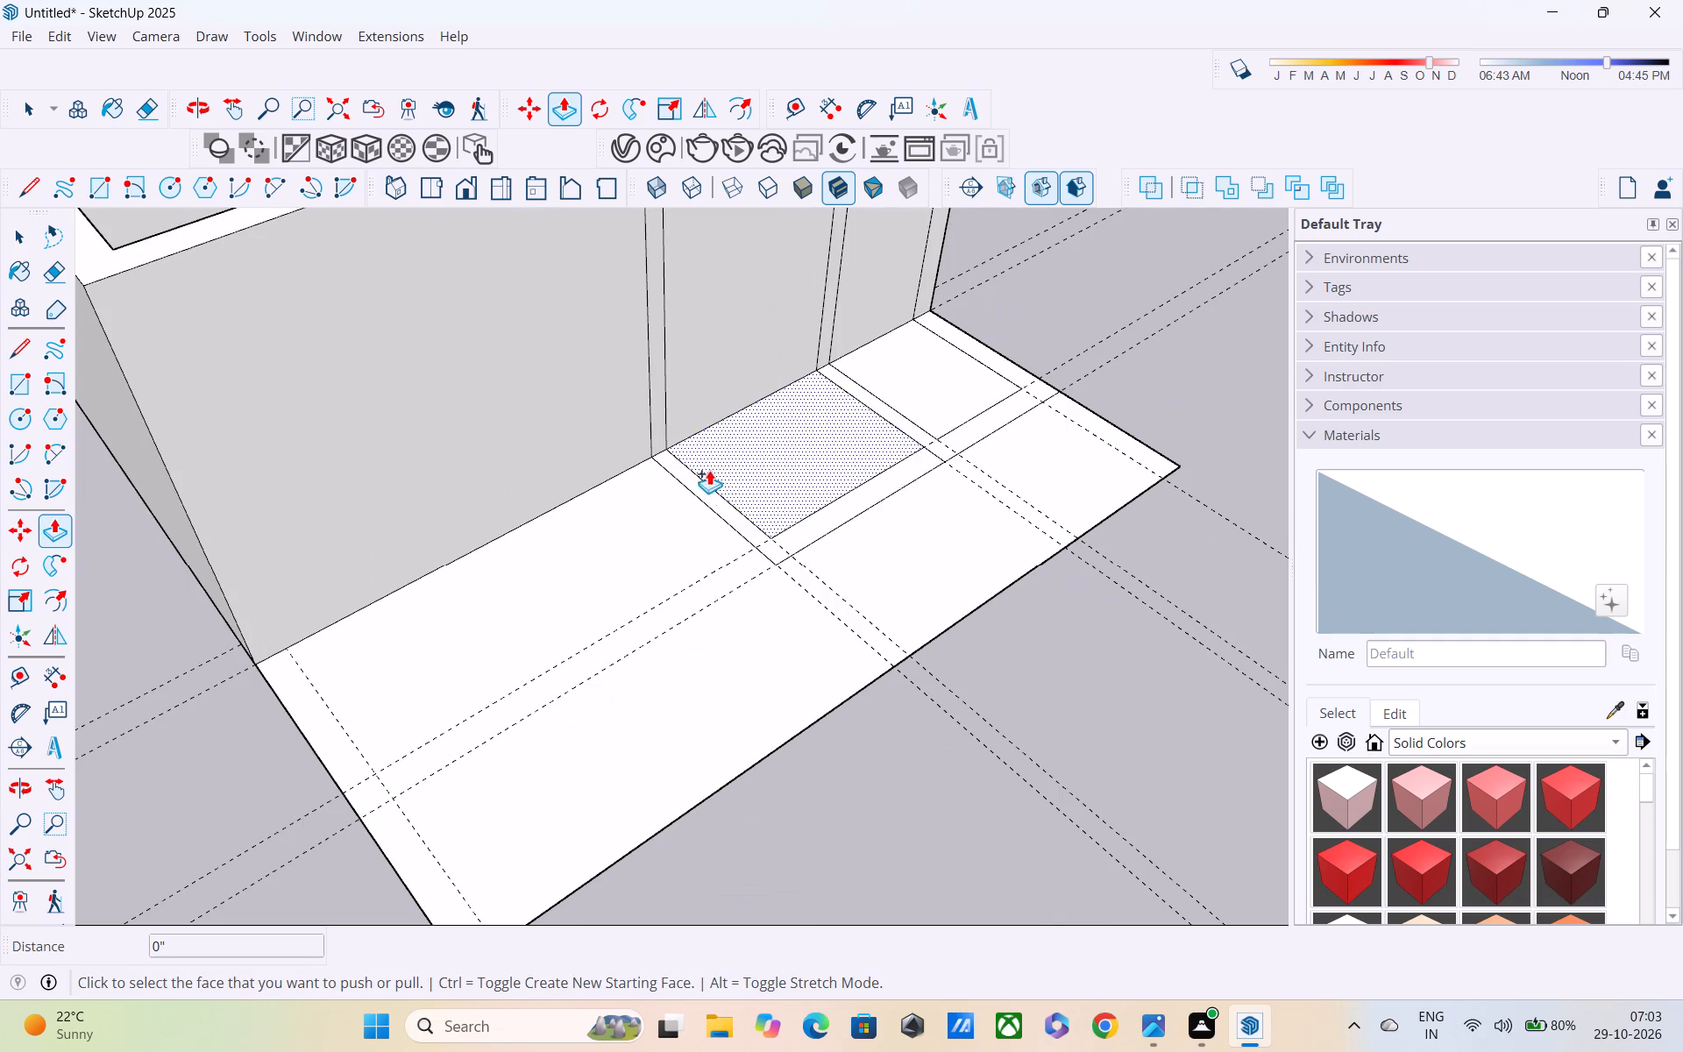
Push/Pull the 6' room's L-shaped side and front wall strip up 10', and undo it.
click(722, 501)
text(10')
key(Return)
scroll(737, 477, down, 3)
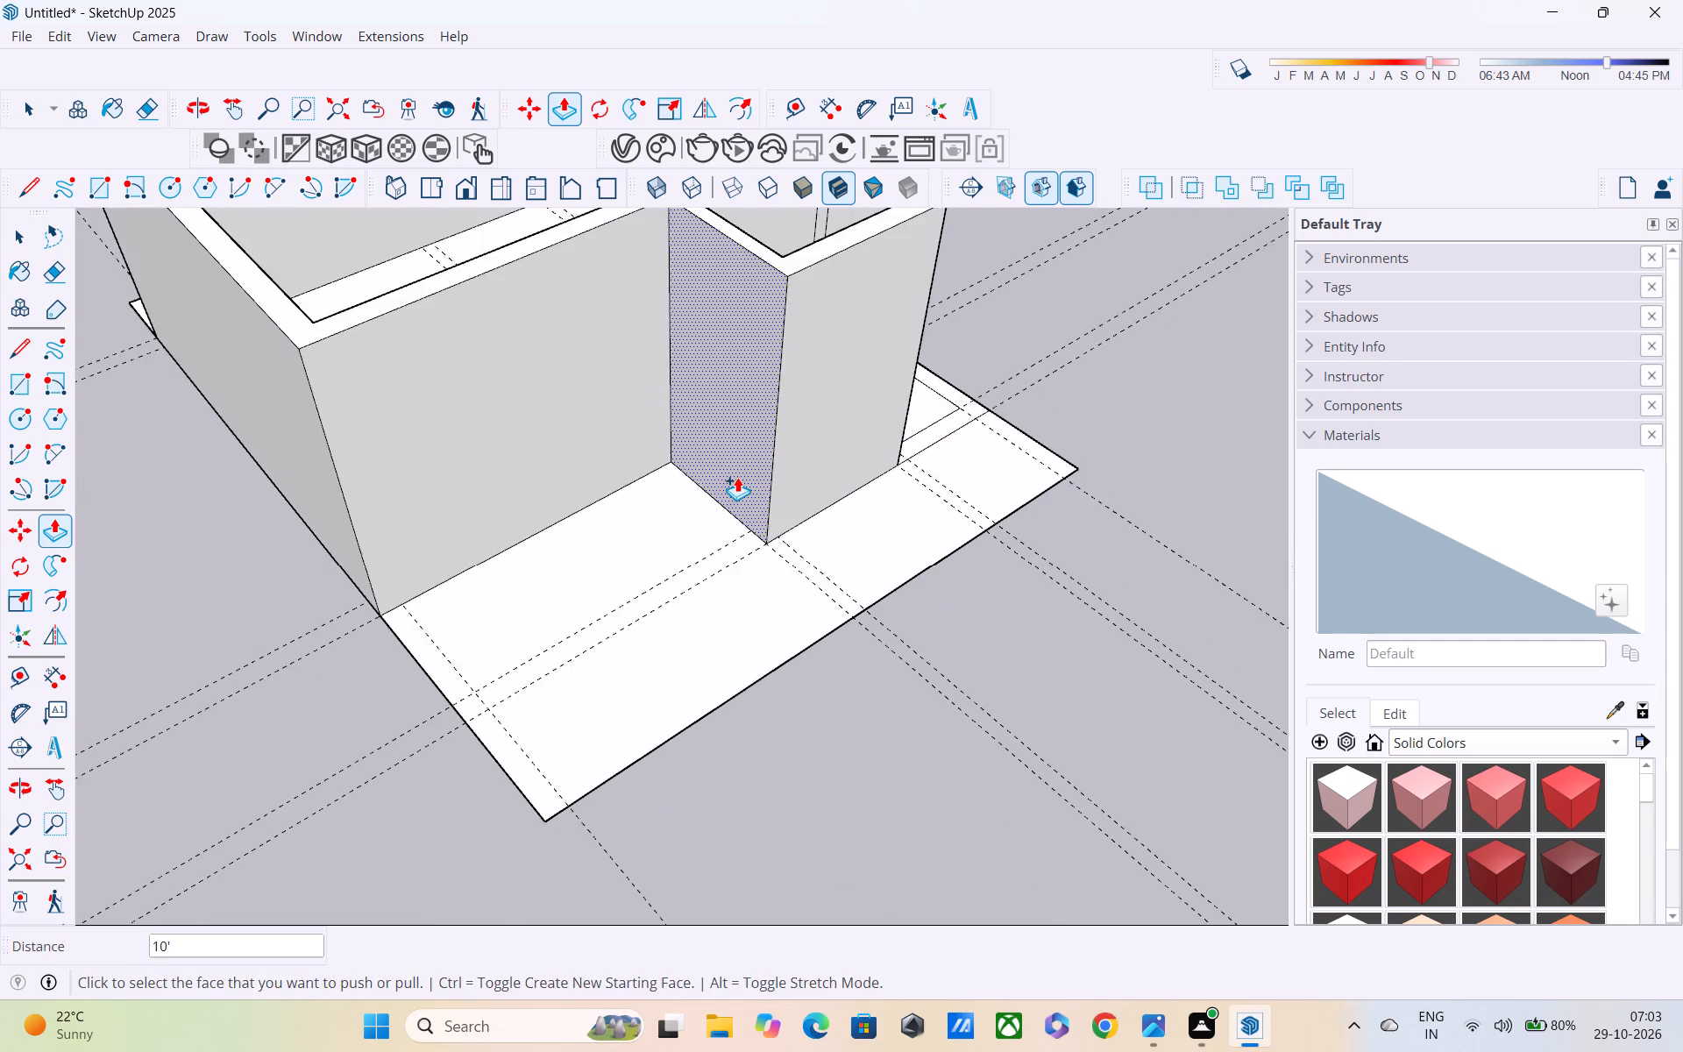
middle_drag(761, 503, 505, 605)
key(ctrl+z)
Draw a 9" line across the front wall strip at the 6' room's inner corner, separating its left side wall.
ctrl+scroll(505, 605, up, 1)
middle_drag(570, 593, 549, 595)
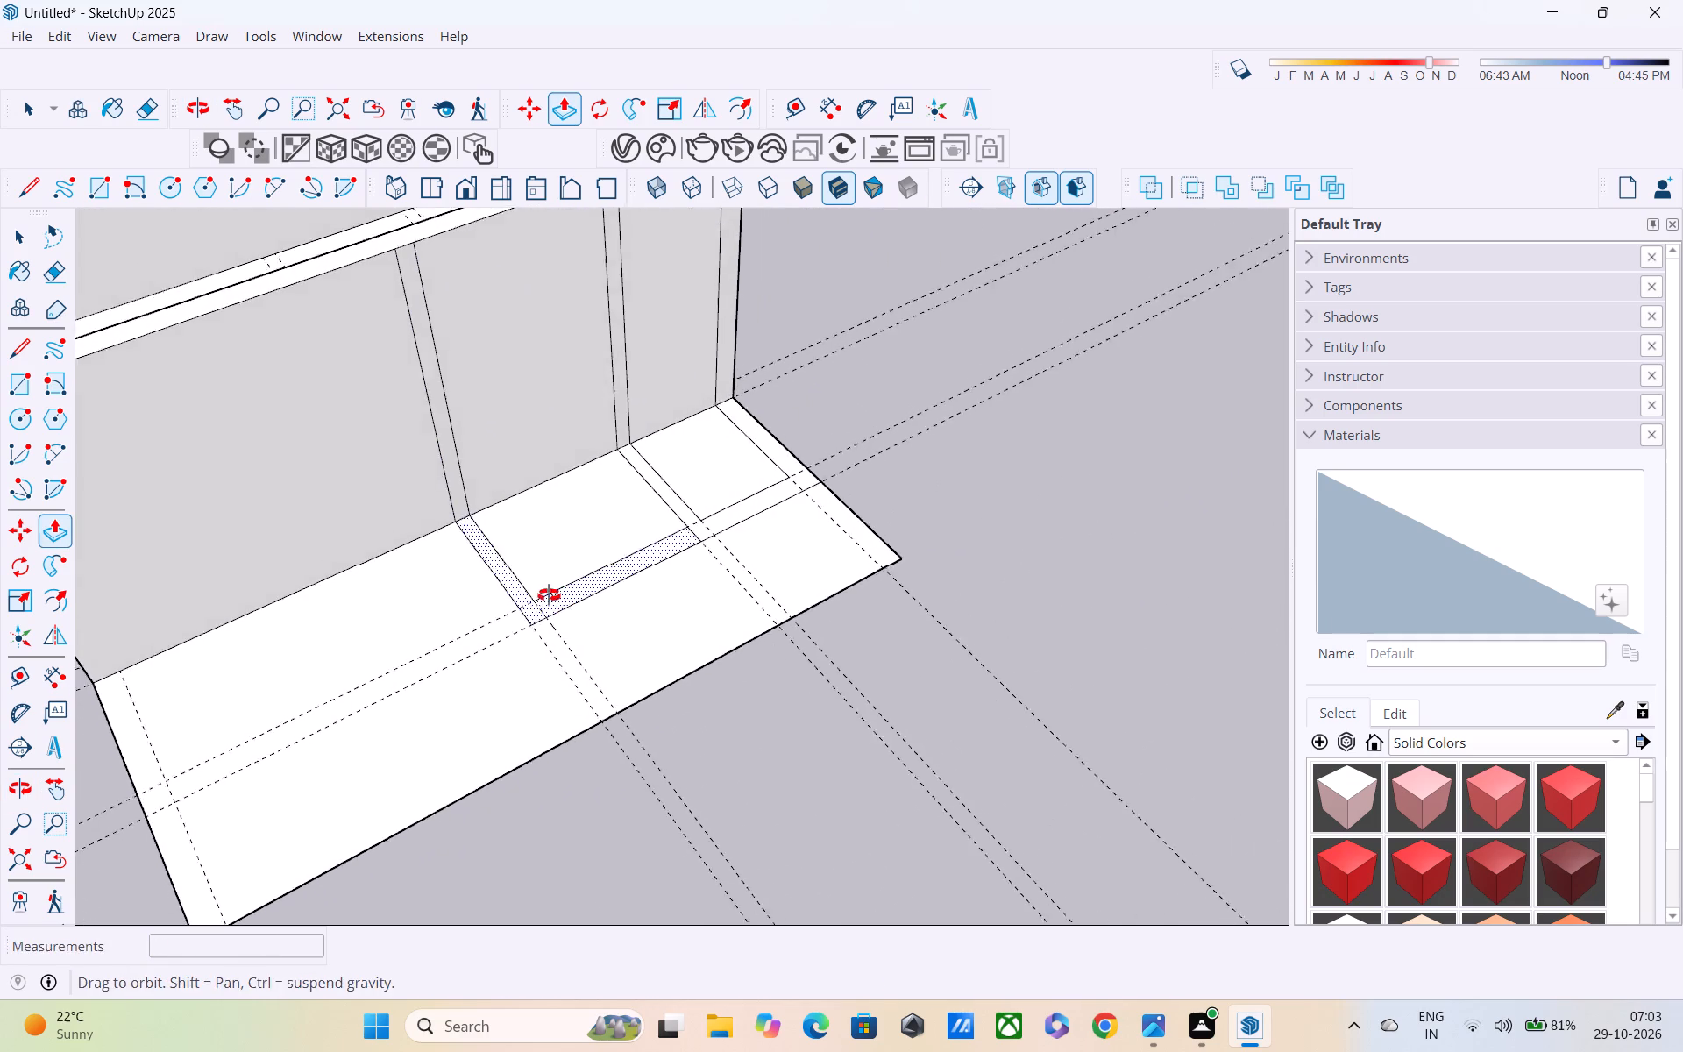
middle_drag(549, 595, 490, 605)
key(space)
key(l)
scroll(502, 594, up, 3)
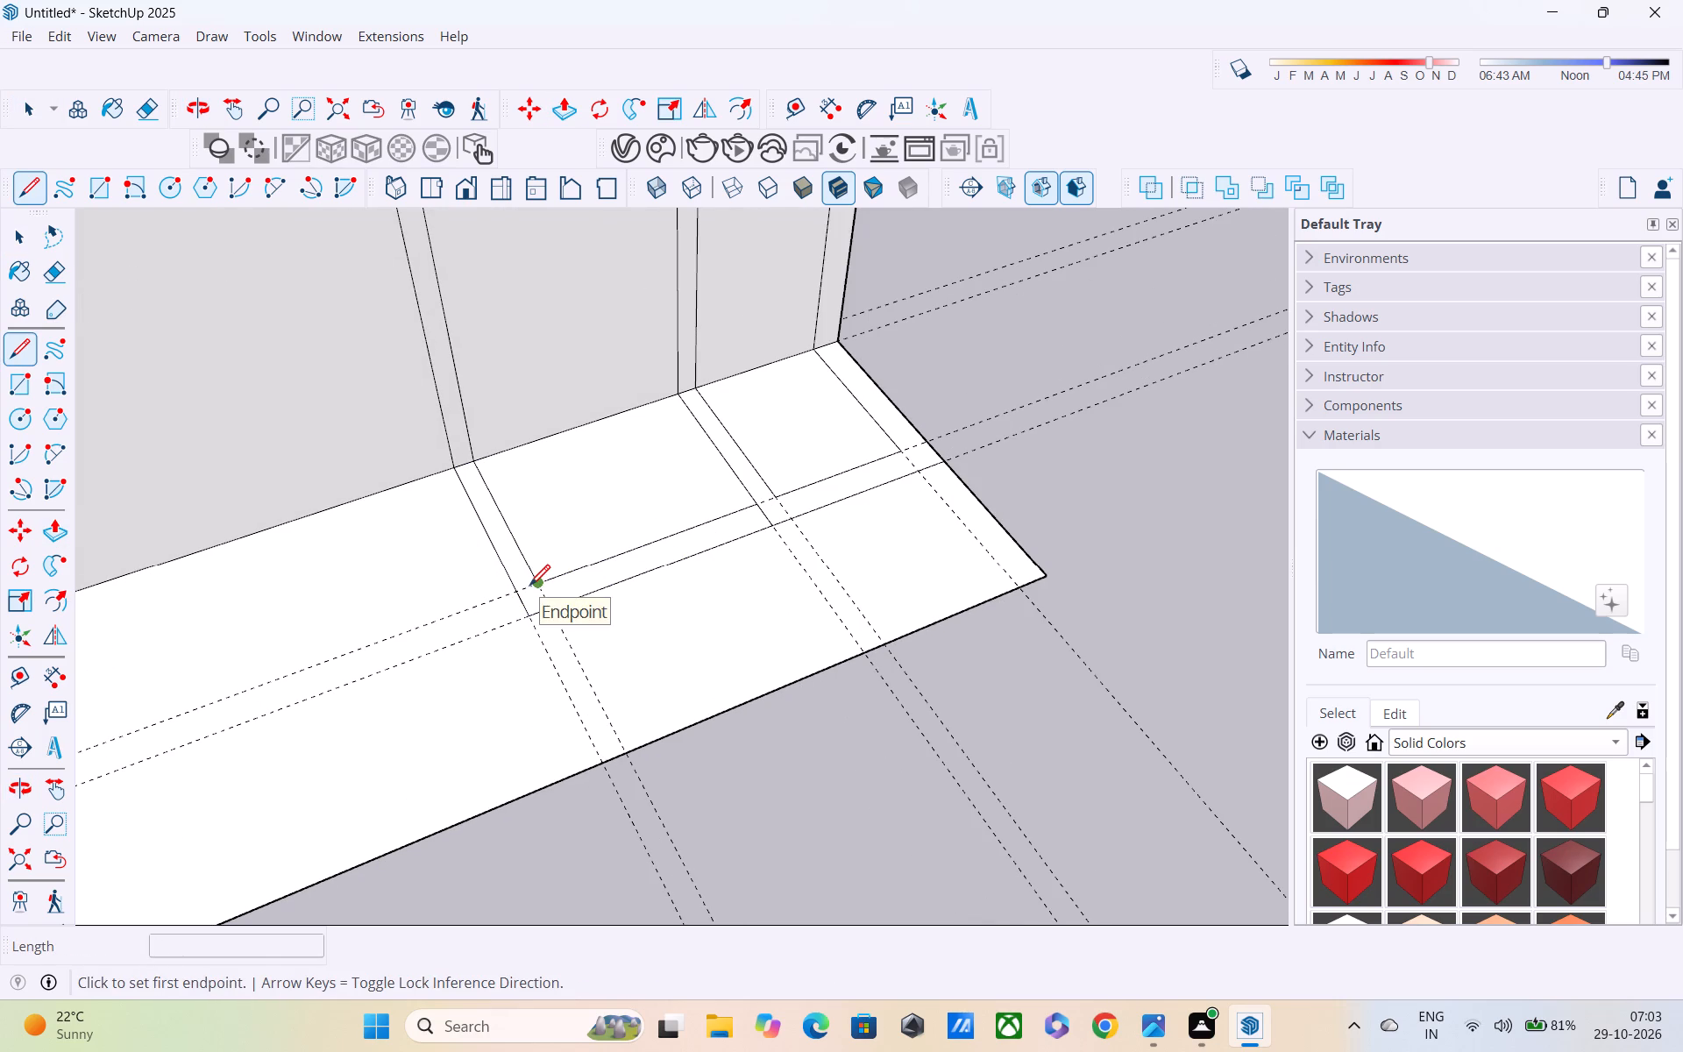
click(529, 587)
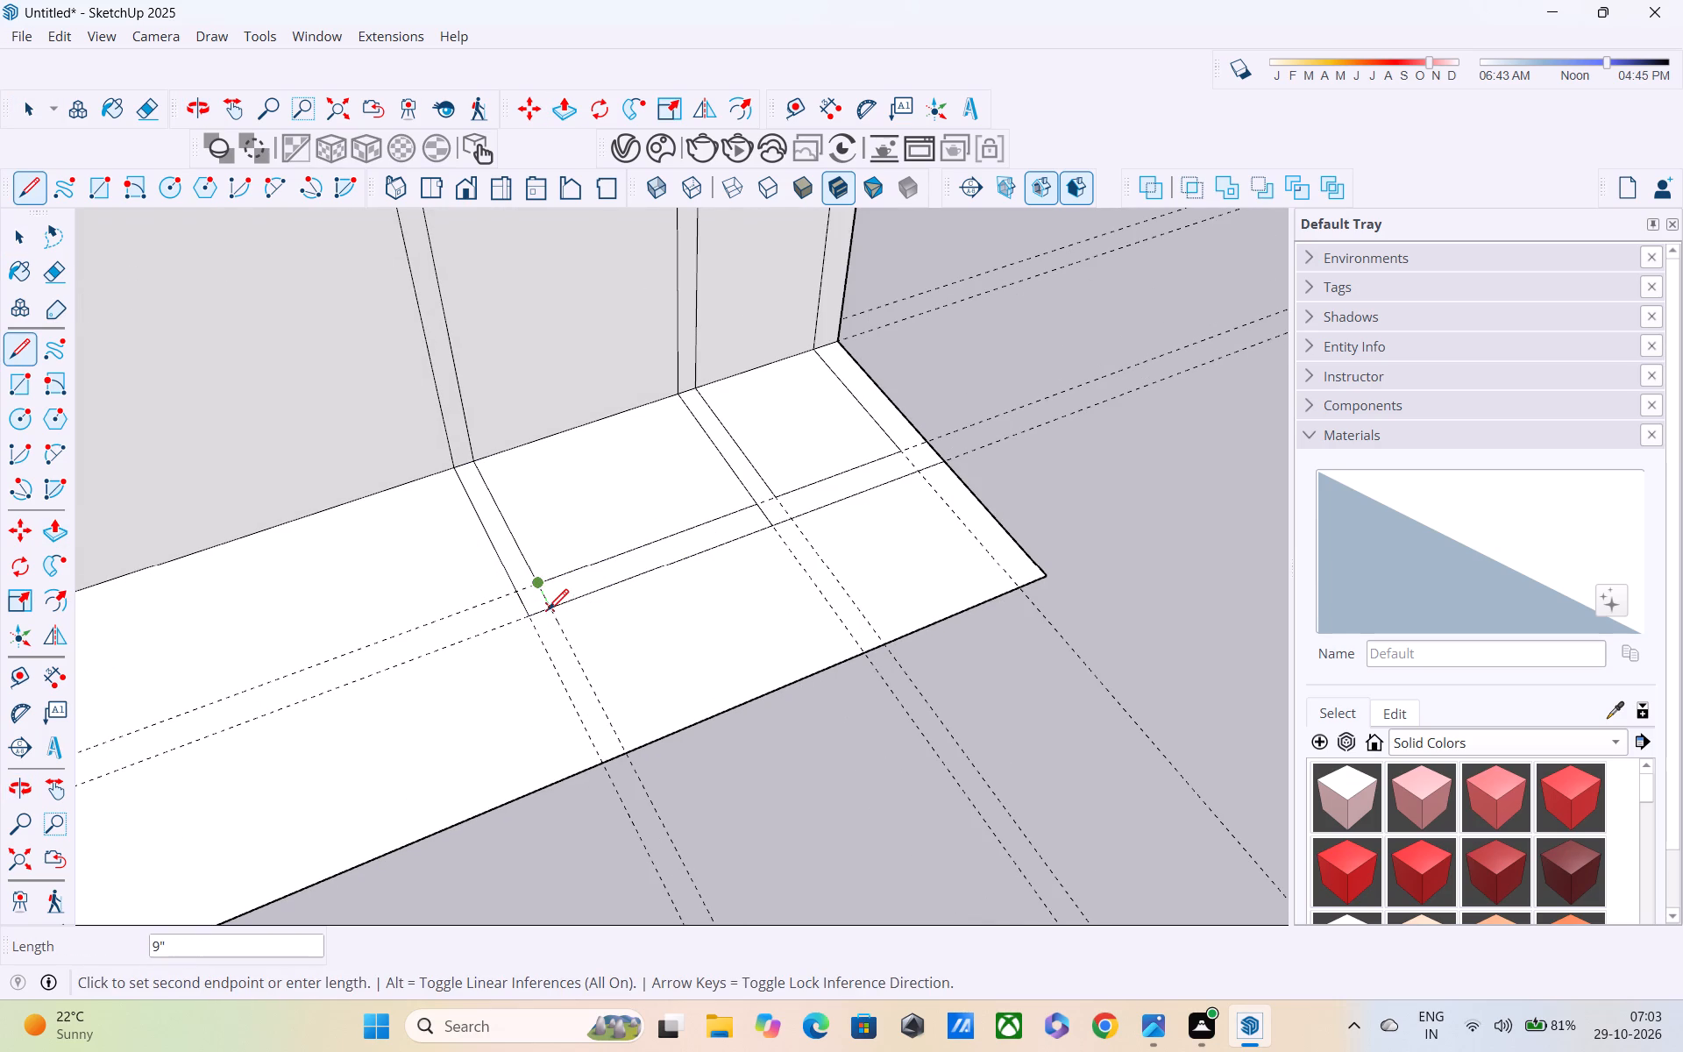
click(548, 612)
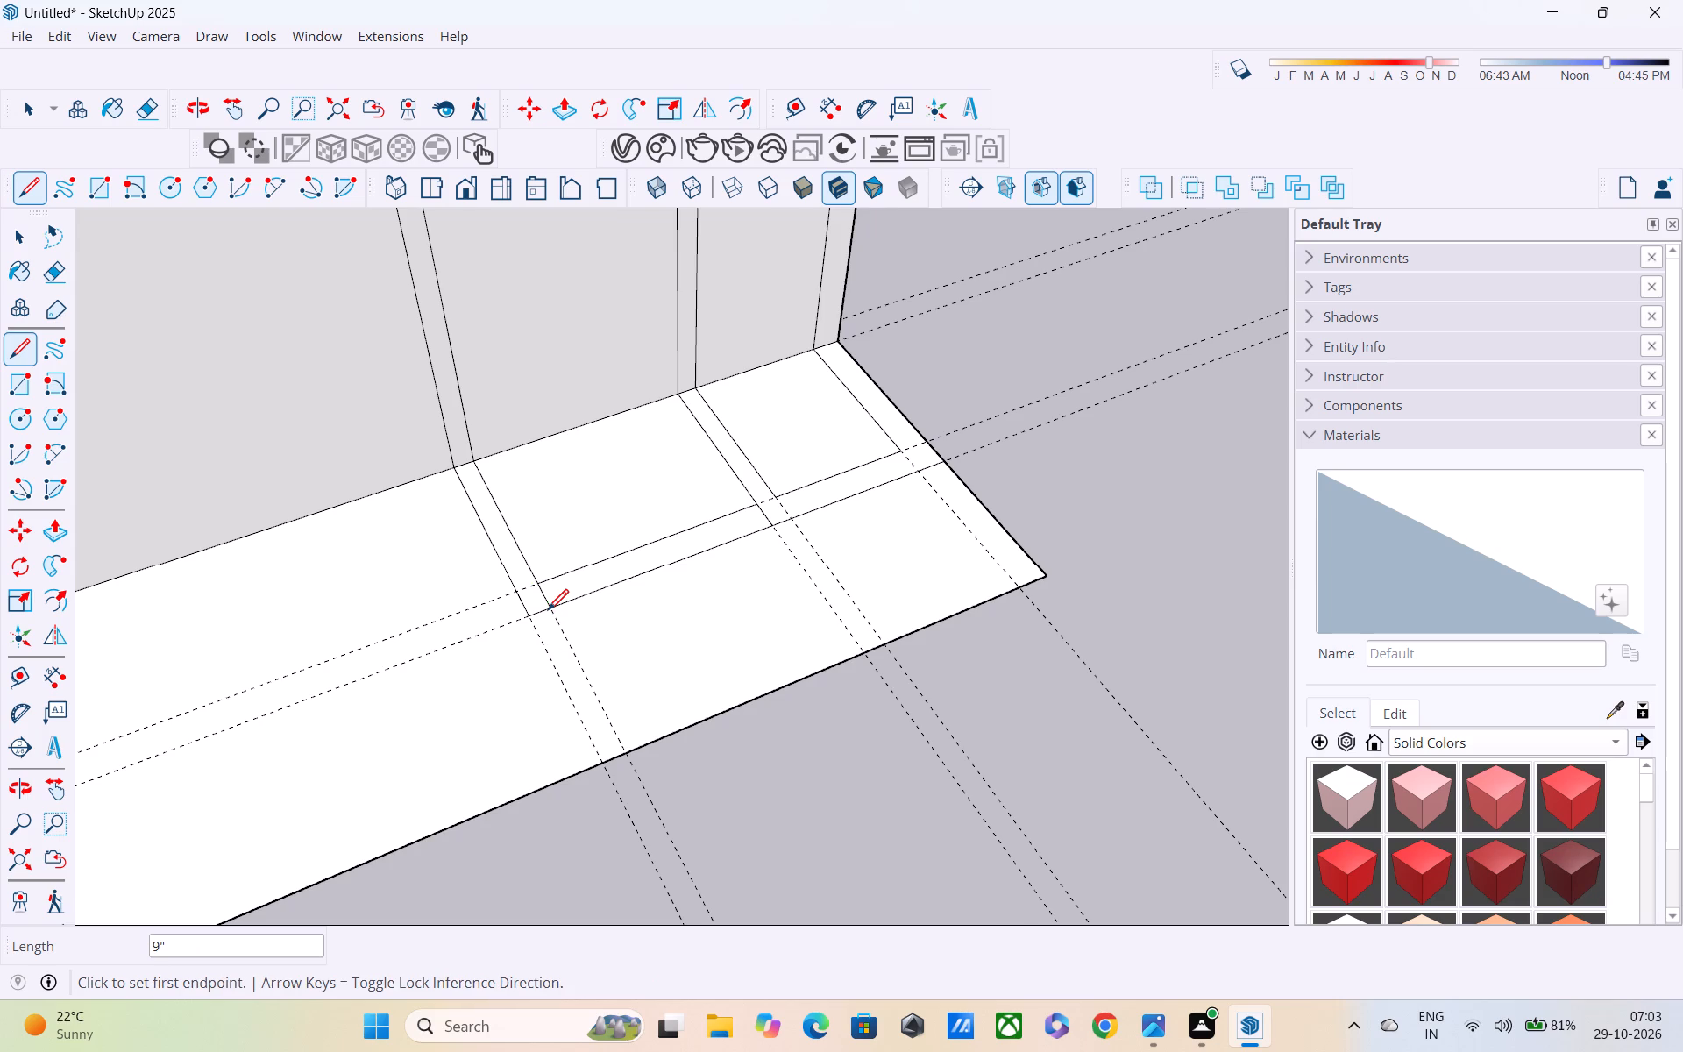
Push/Pull the 6' room's left side wall strip up 10', level with the top of the large room's walls.
scroll(548, 612, down, 2)
middle_drag(549, 594, 603, 14)
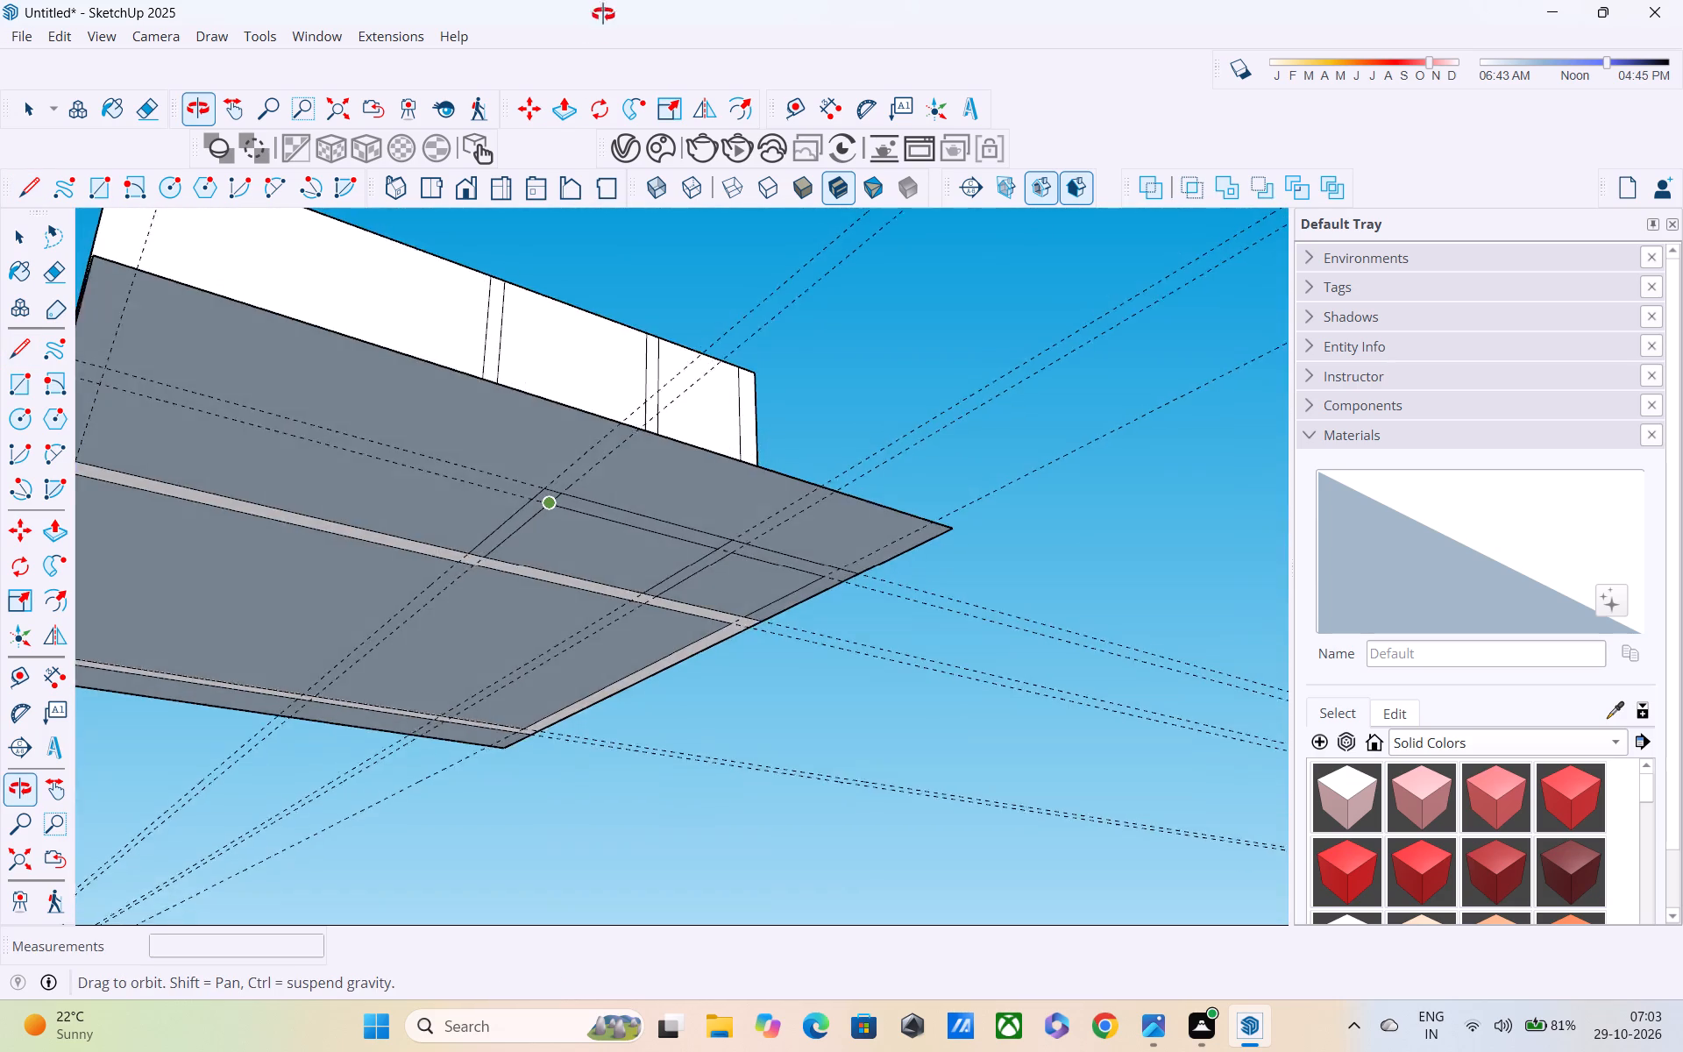
middle_drag(603, 14, 594, 408)
scroll(593, 417, down, 4)
middle_drag(586, 482, 575, 460)
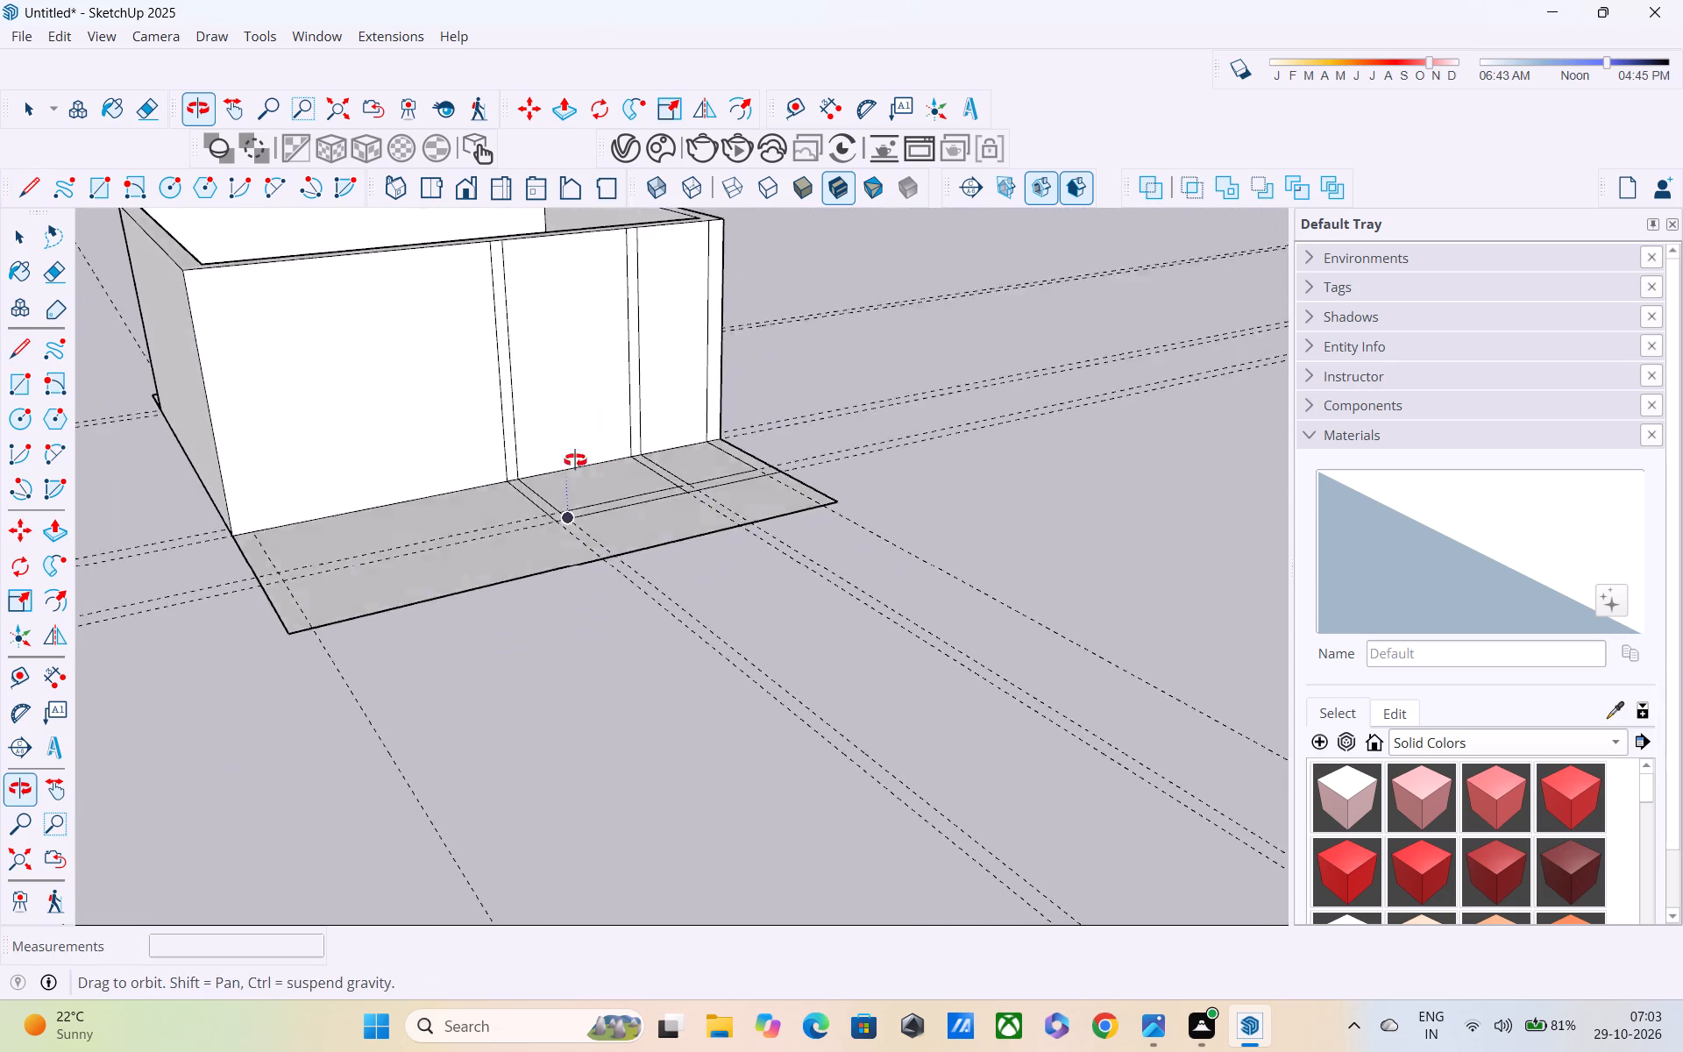
middle_drag(575, 460, 553, 490)
key(space)
middle_drag(720, 498, 544, 688)
scroll(544, 688, up, 6)
scroll(776, 515, up, 1)
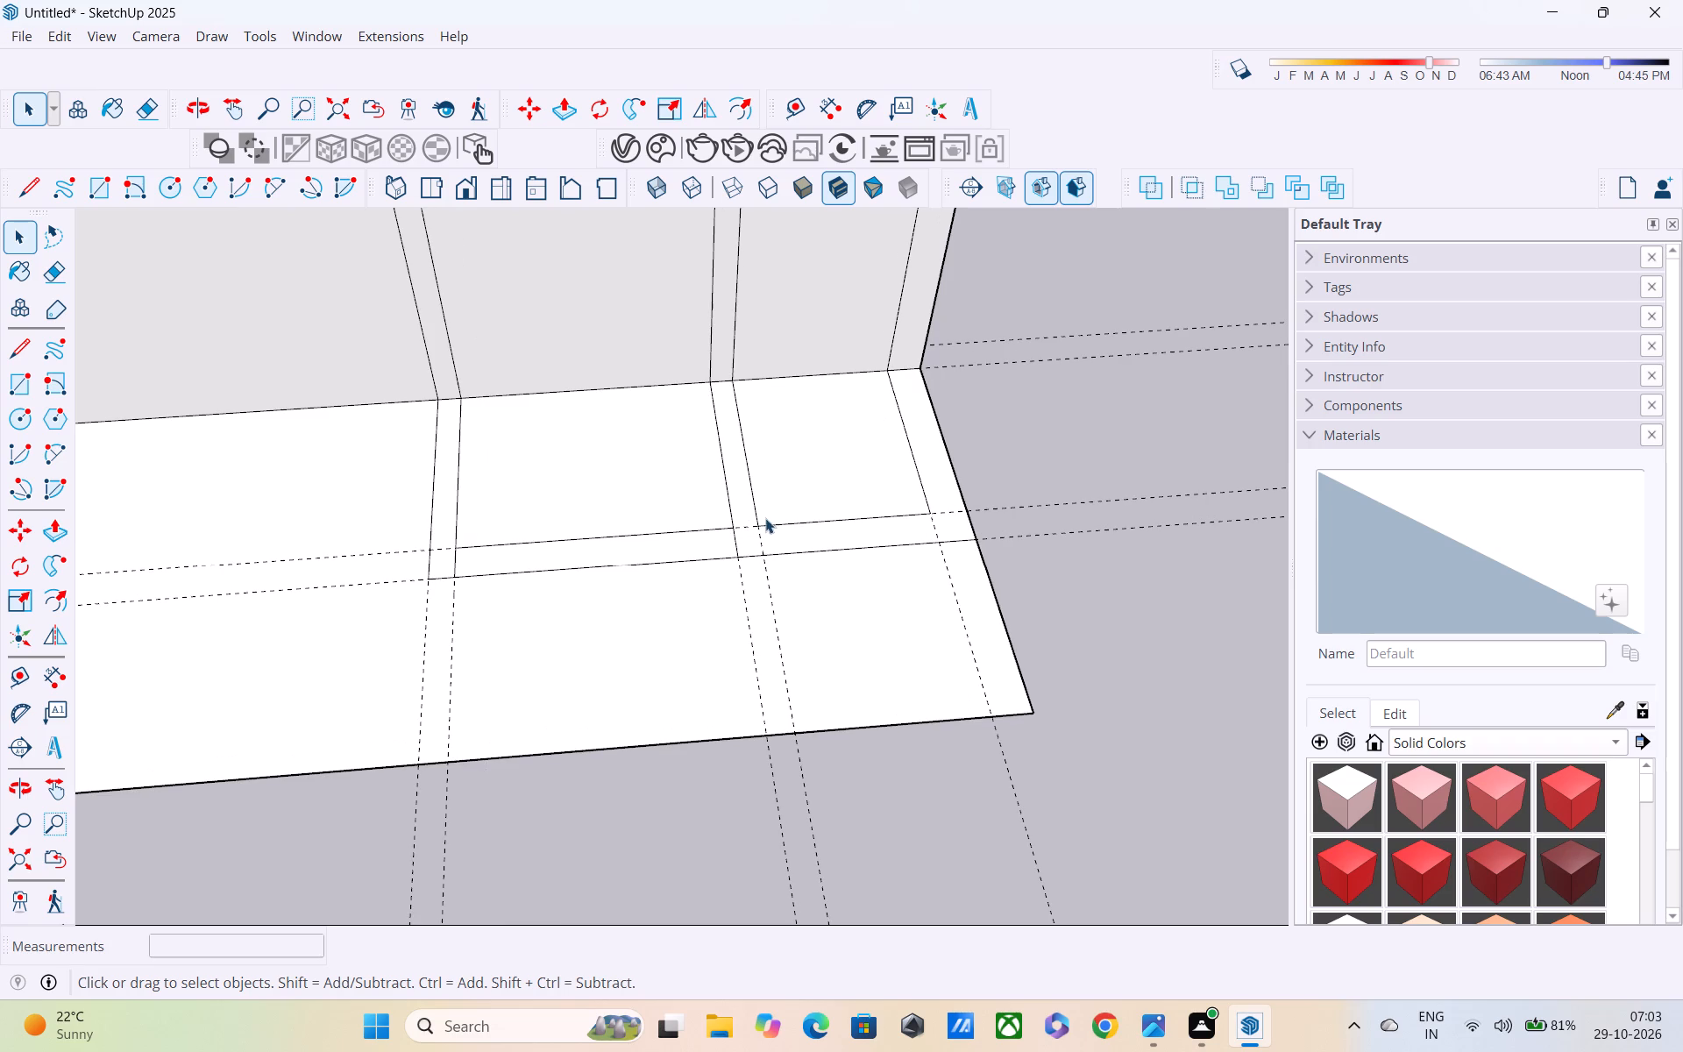
scroll(712, 527, up, 7)
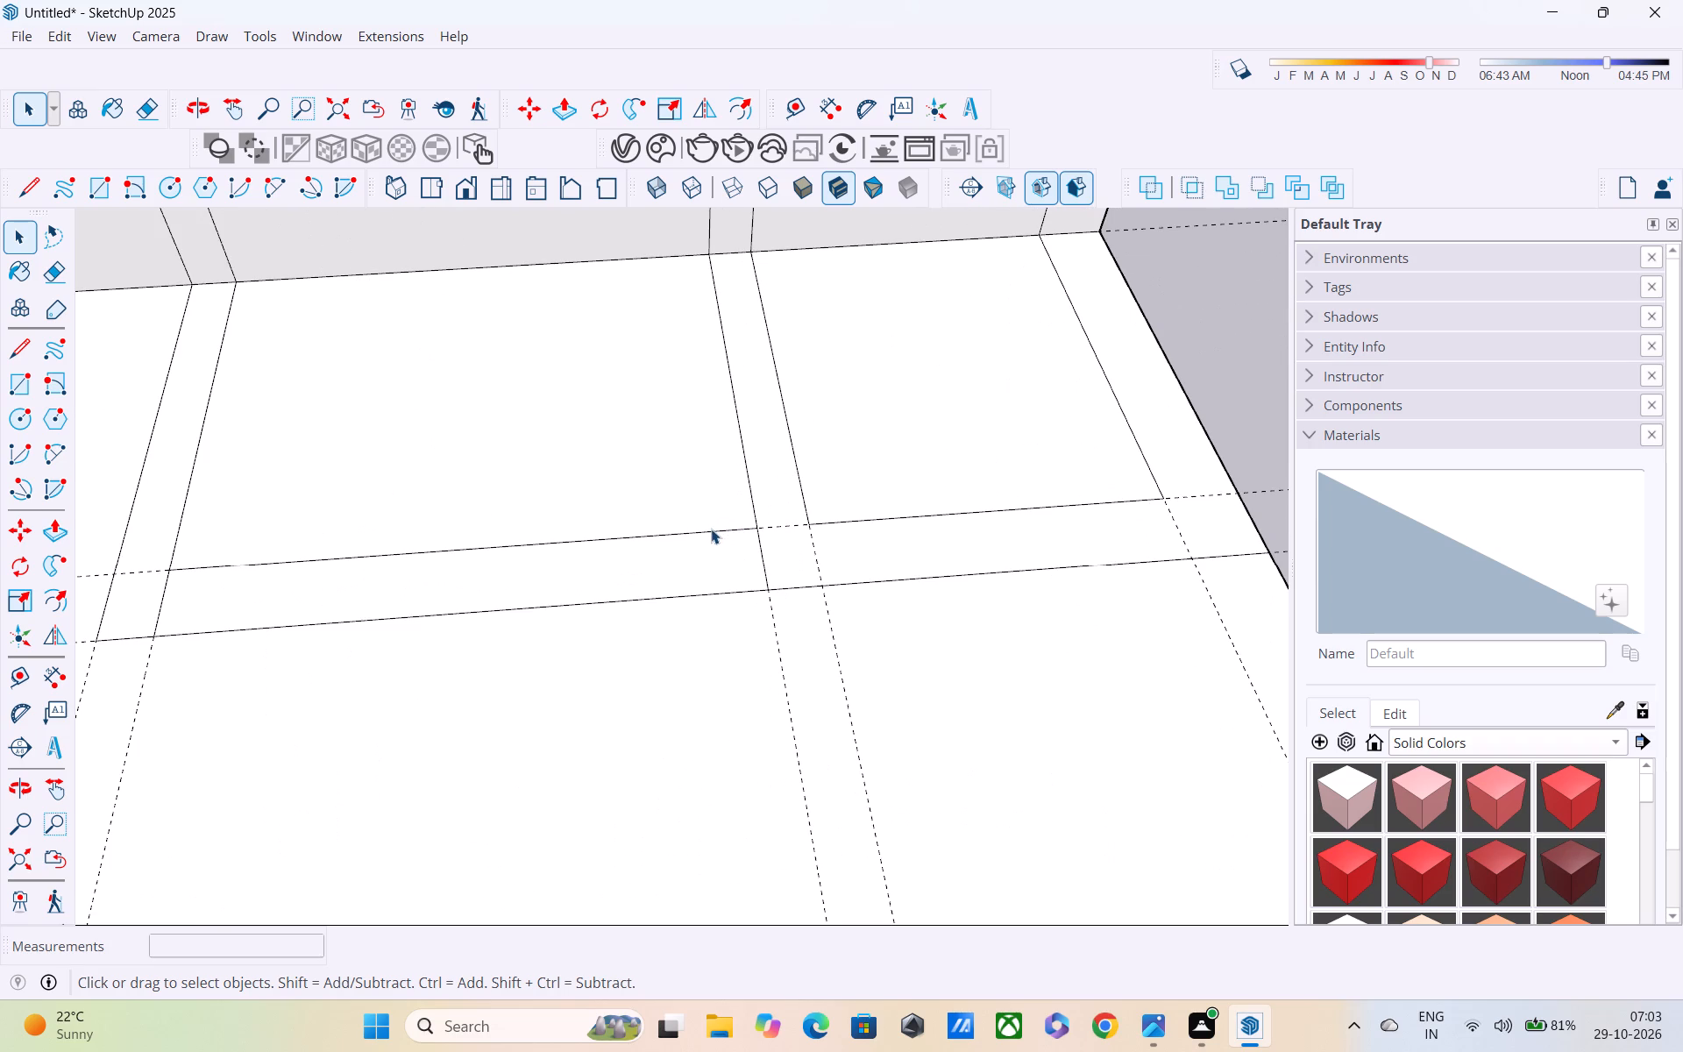
key(p)
click(153, 544)
scroll(165, 232, down, 5)
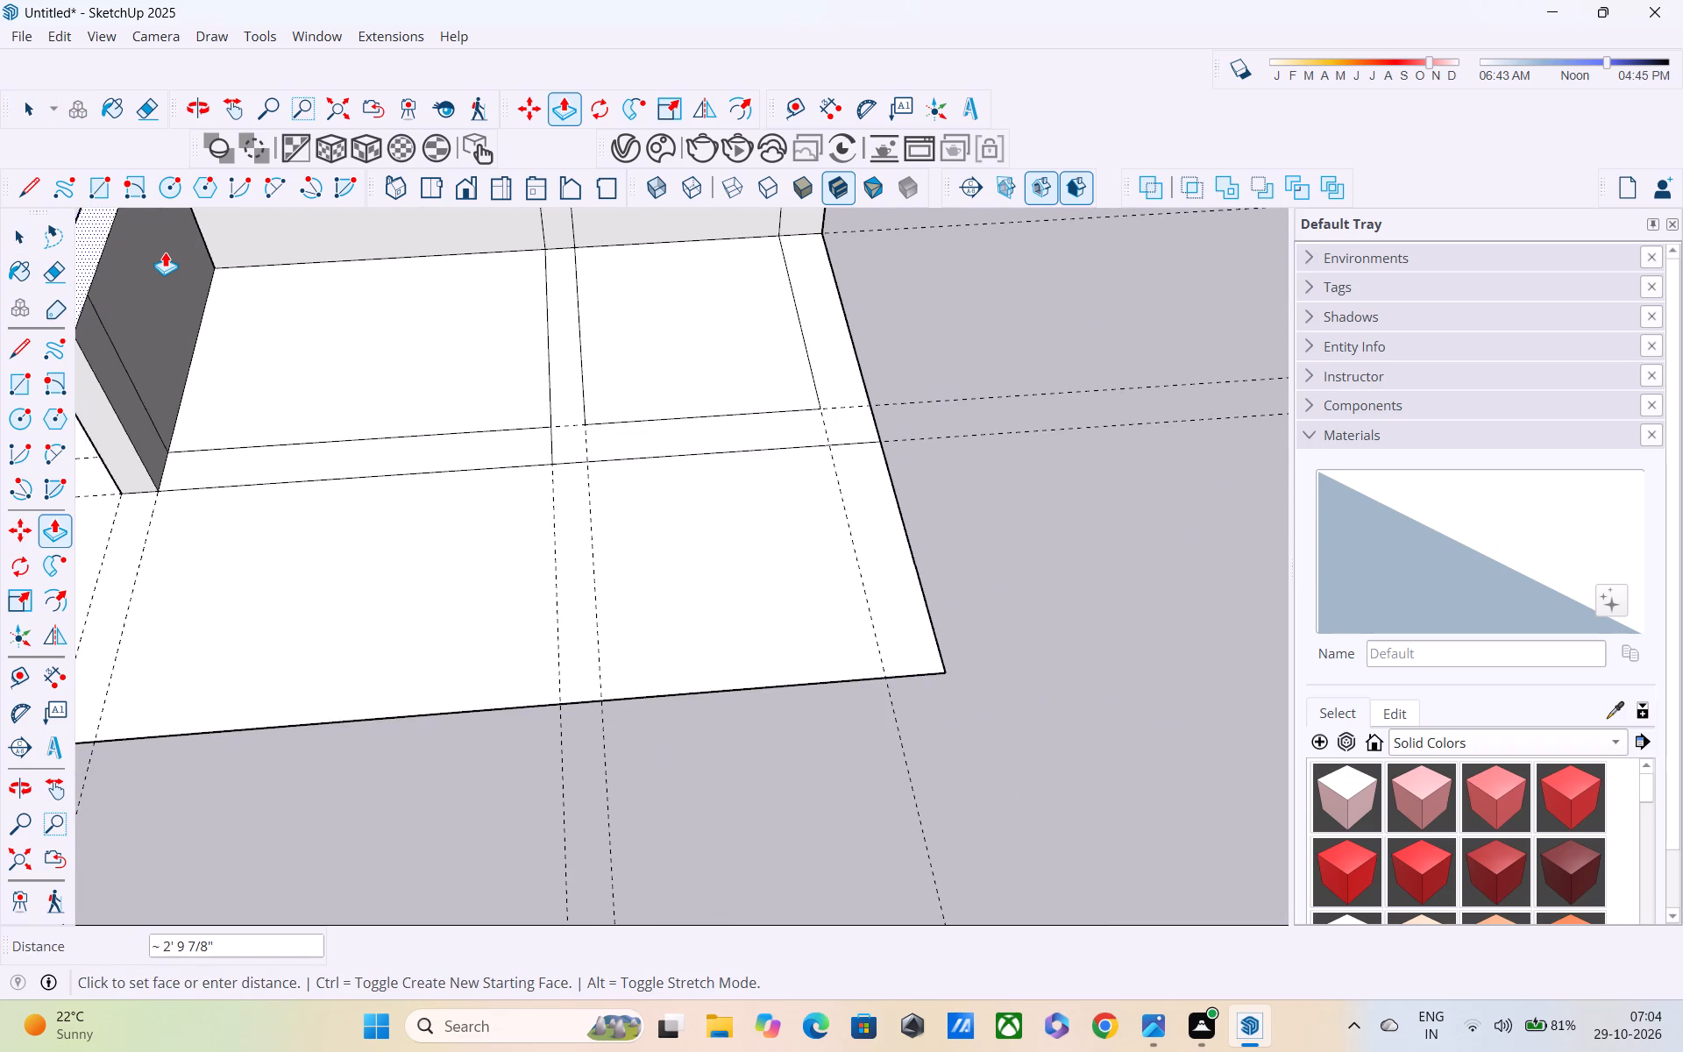
shift+middle_drag(165, 252, 282, 935)
shift+middle_drag(286, 904, 552, 905)
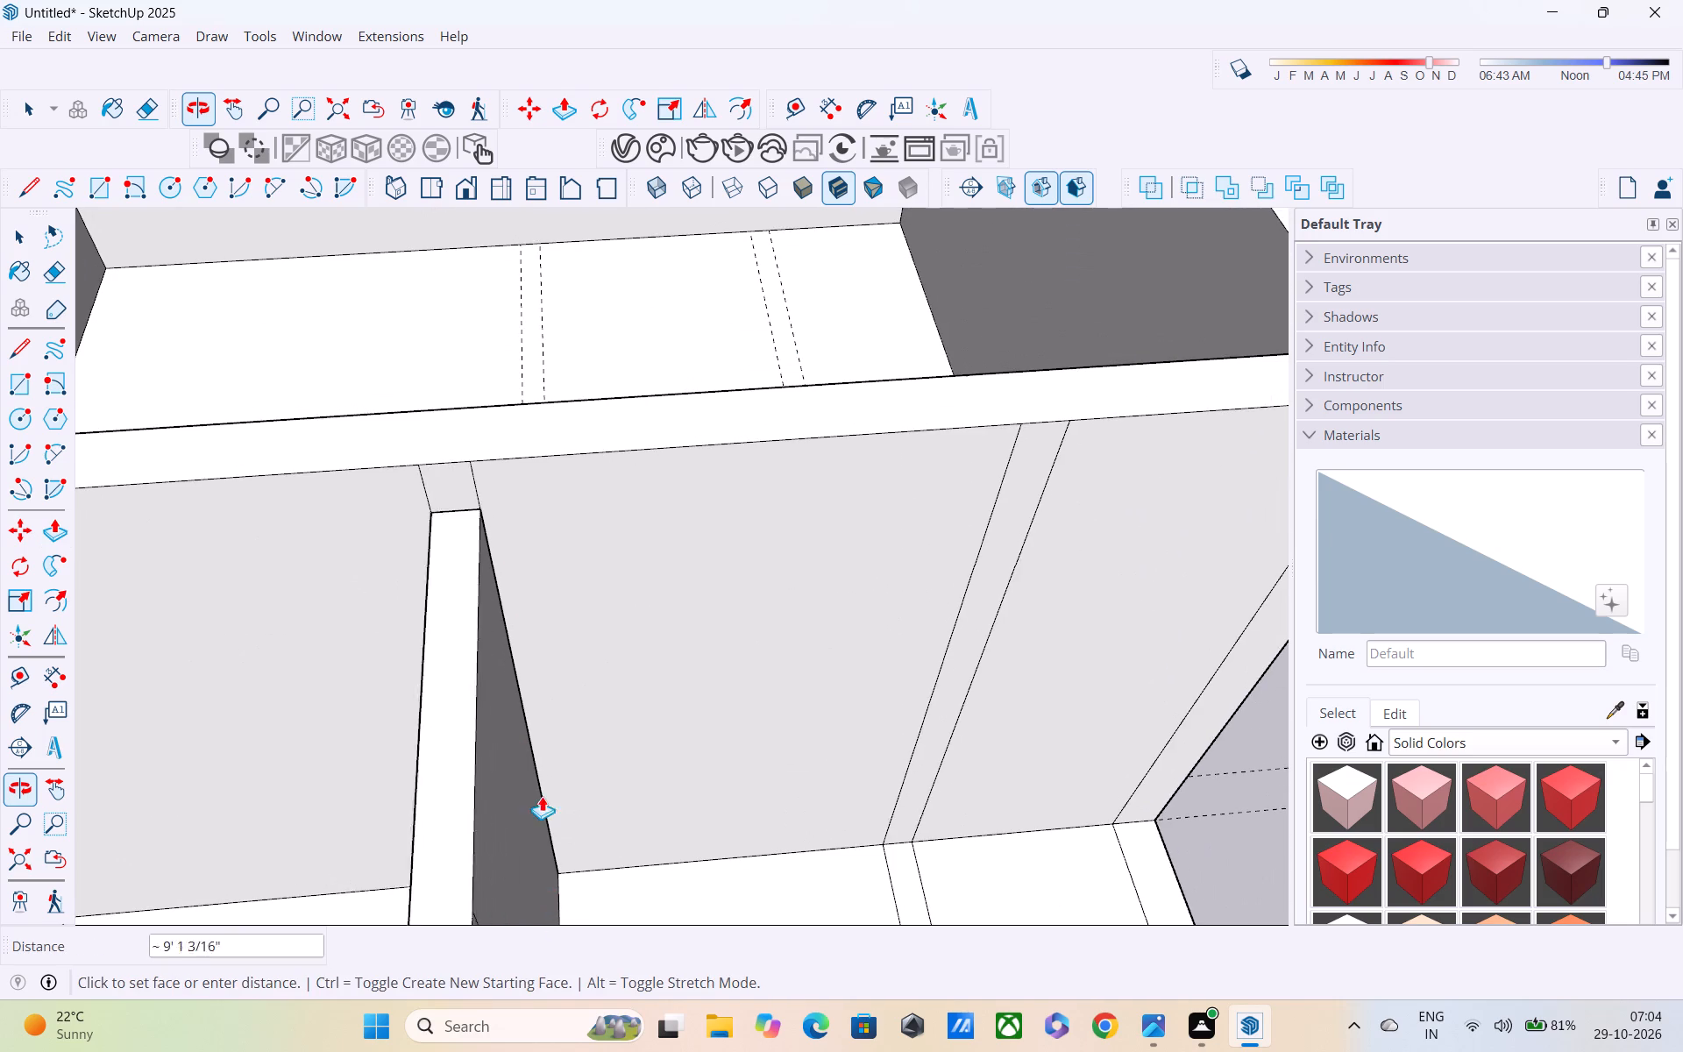
click(593, 453)
Push/Pull the U-shaped wall strip around the small right-hand front room up 10', level with the large room's walls.
middle_drag(623, 722, 497, 184)
scroll(866, 814, down, 1)
shift+middle_drag(833, 815, 446, 849)
click(515, 722)
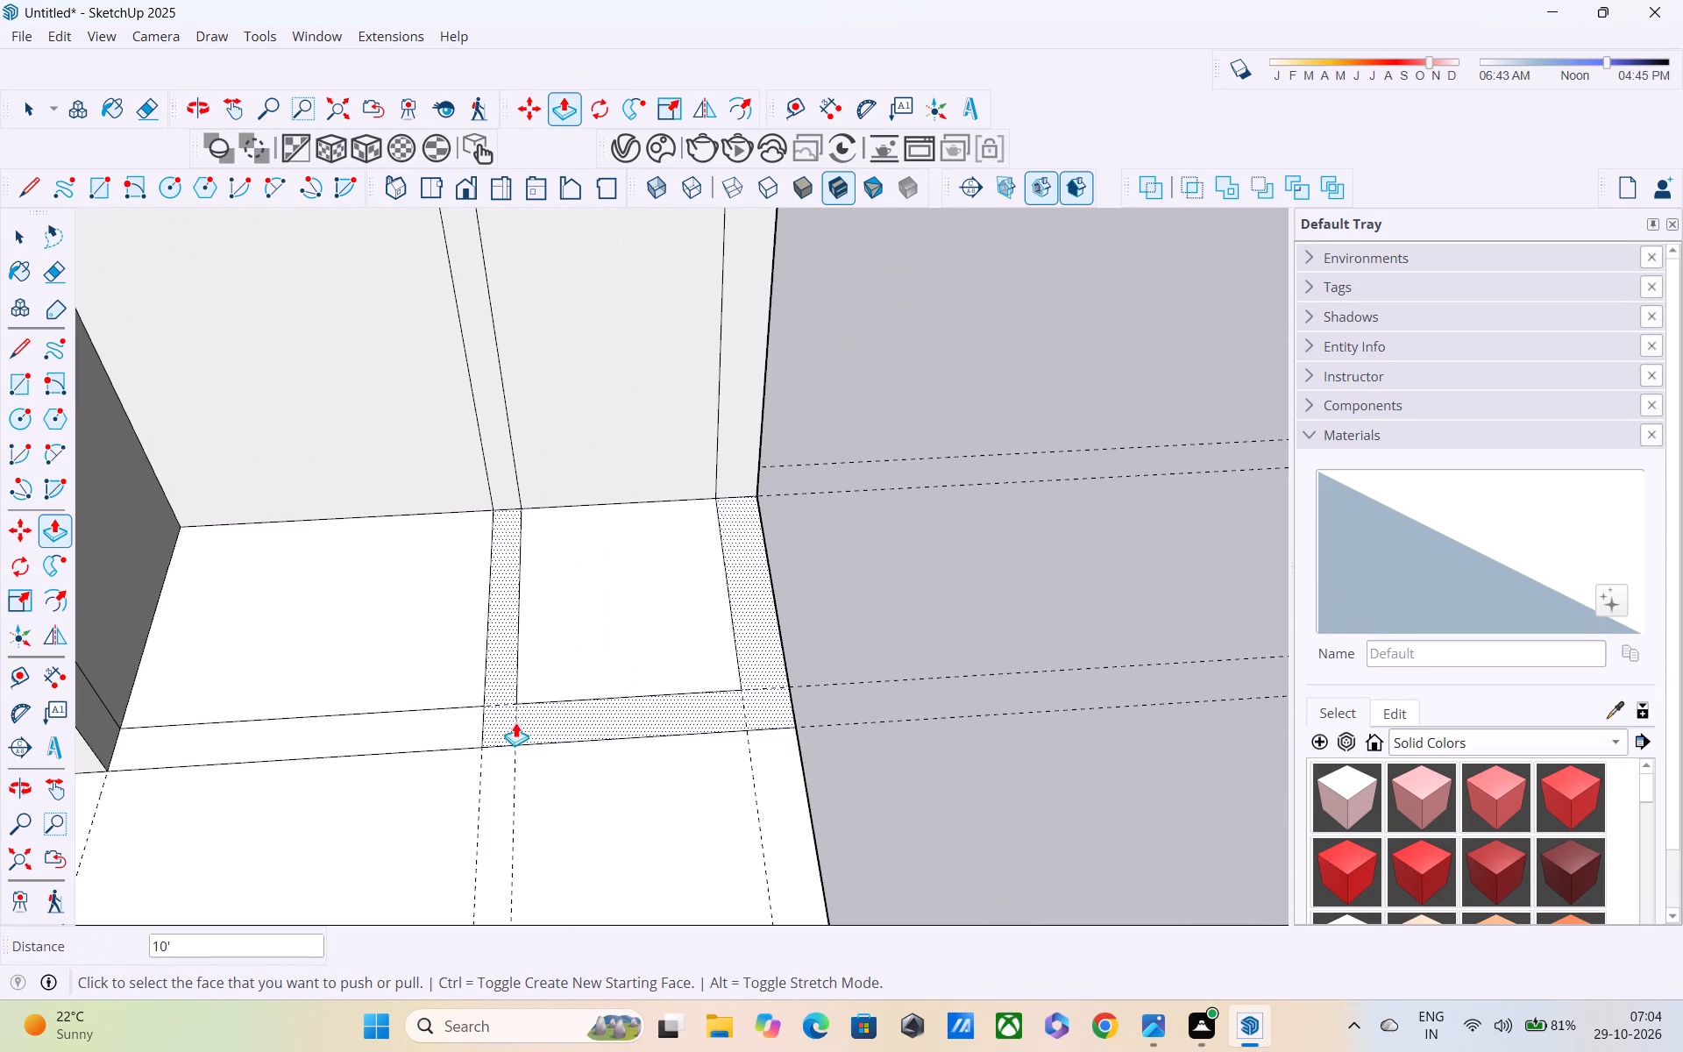
shift+middle_drag(540, 1051, 540, 926)
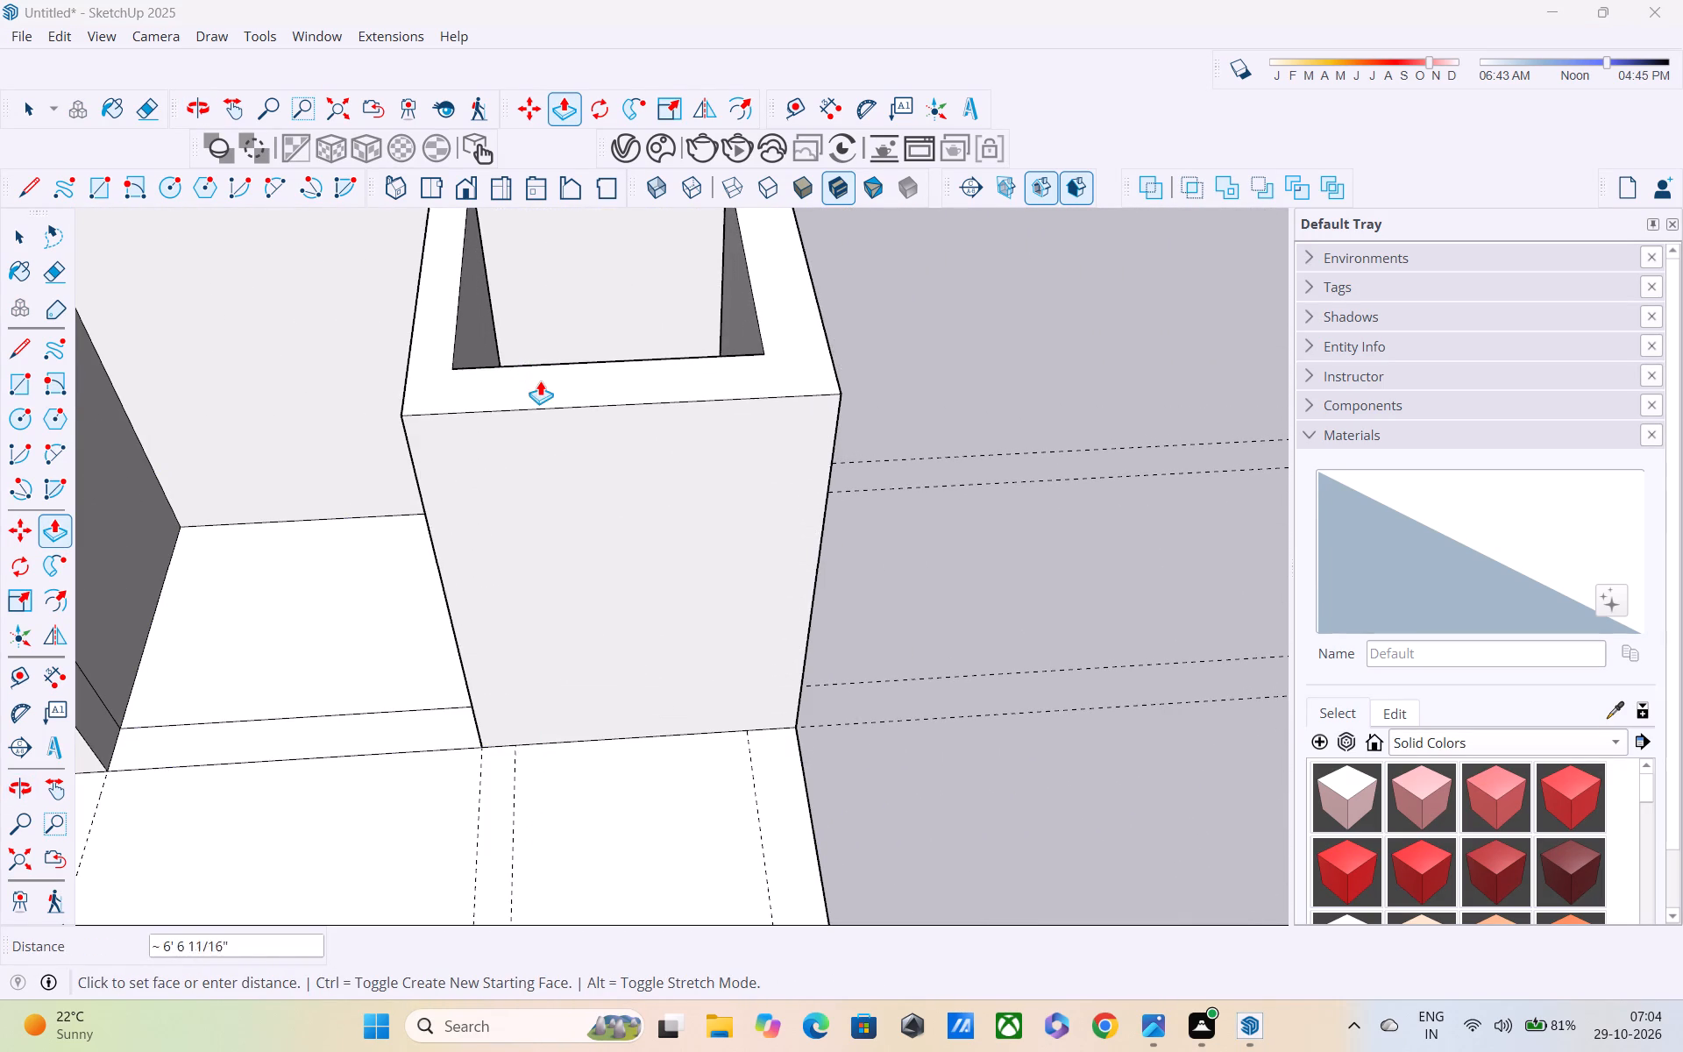
shift+middle_drag(540, 380, 606, 1051)
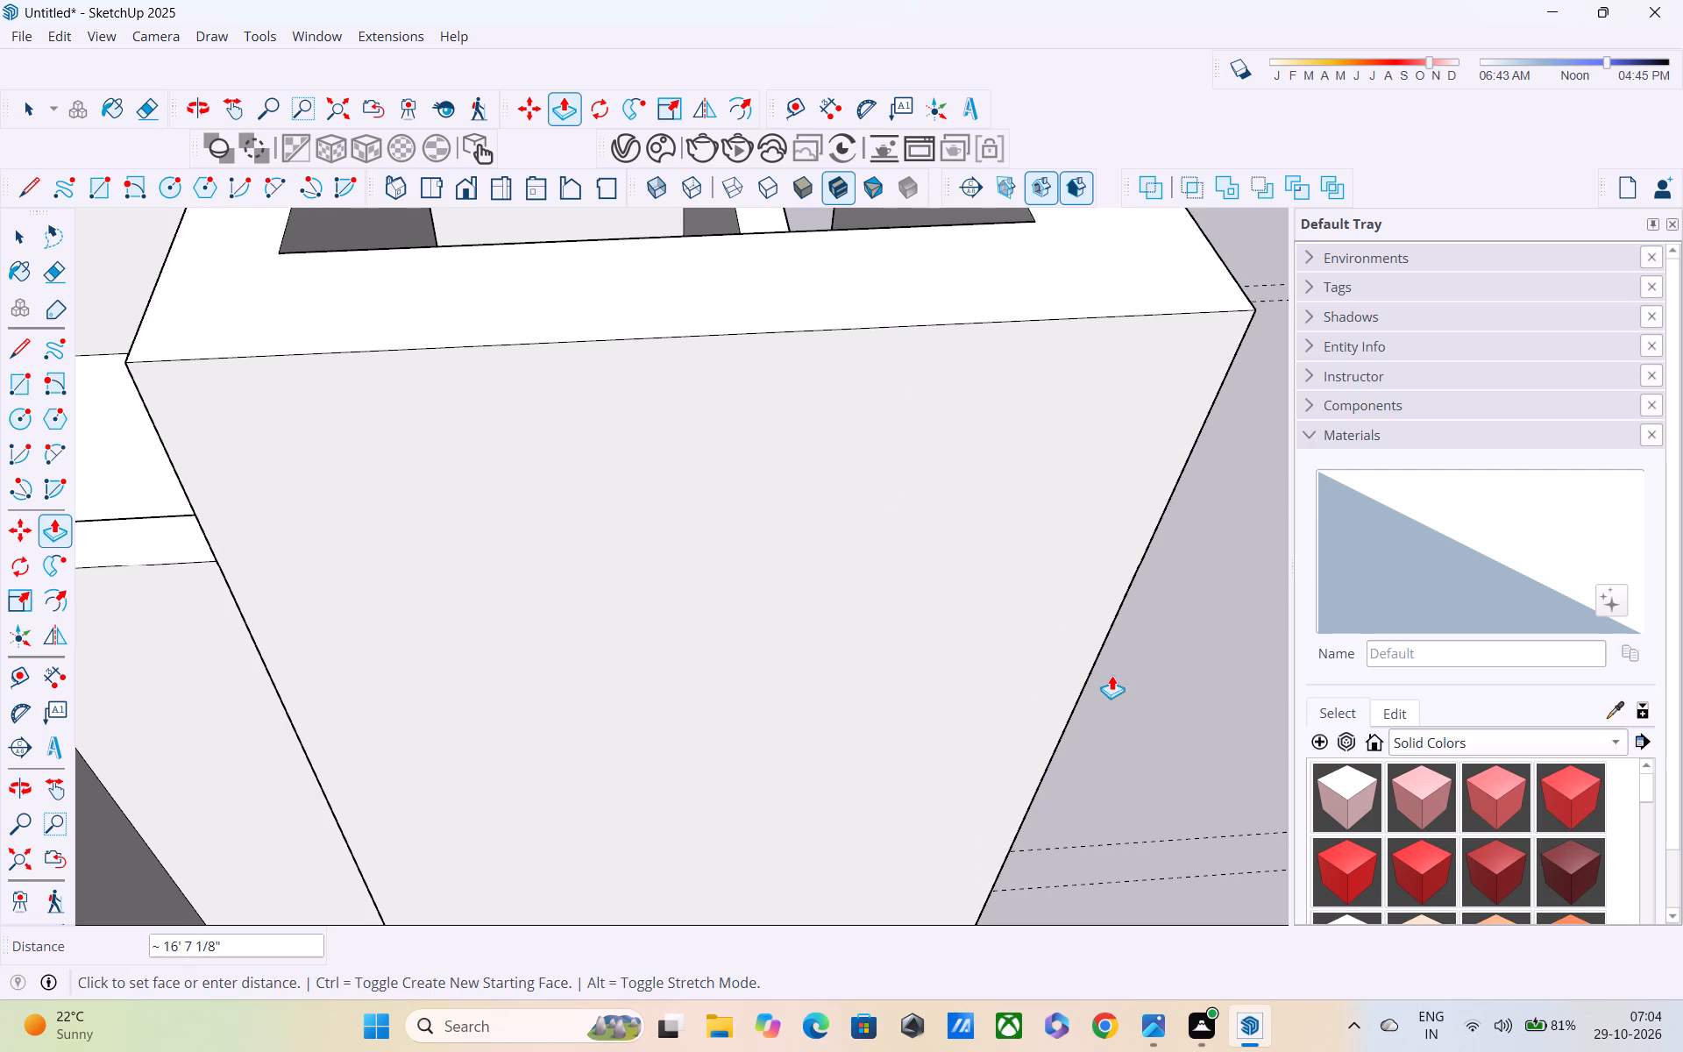
middle_drag(1066, 702, 270, 679)
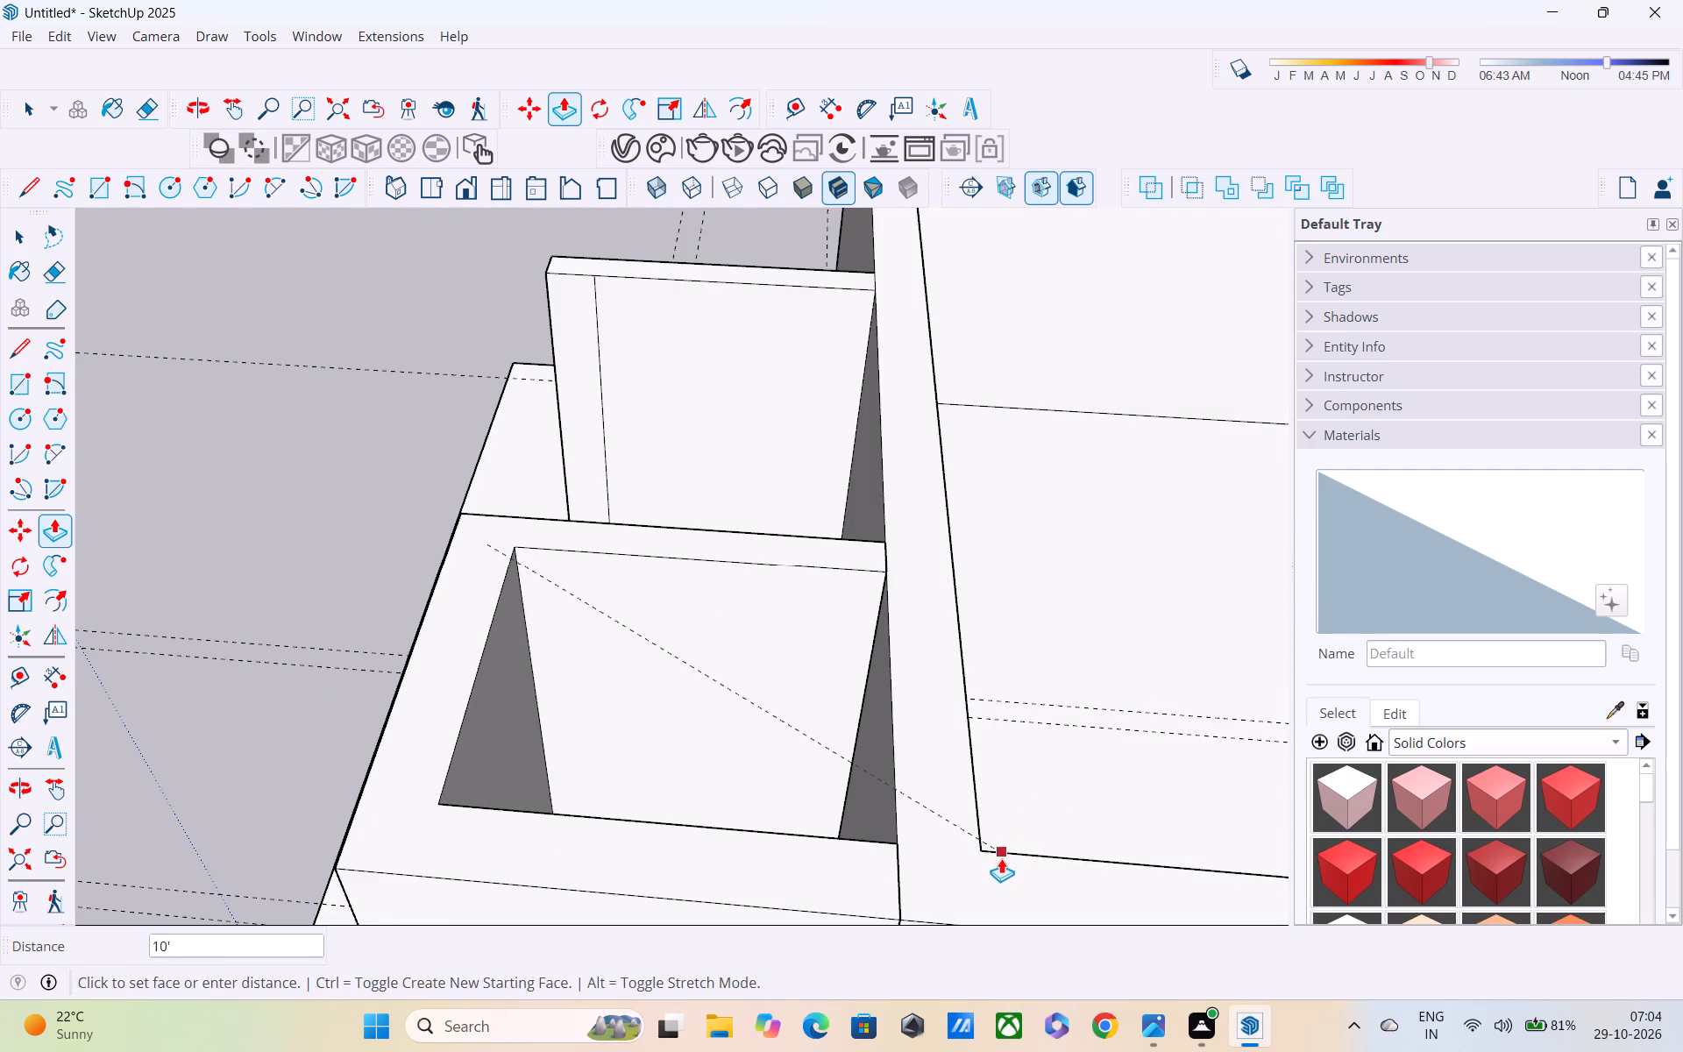
click(1001, 858)
Examine the raised walls of the large room and the front rooms from outside.
middle_drag(397, 667, 975, 482)
scroll(976, 480, down, 6)
scroll(951, 545, up, 1)
shift+middle_drag(951, 545, 1139, 407)
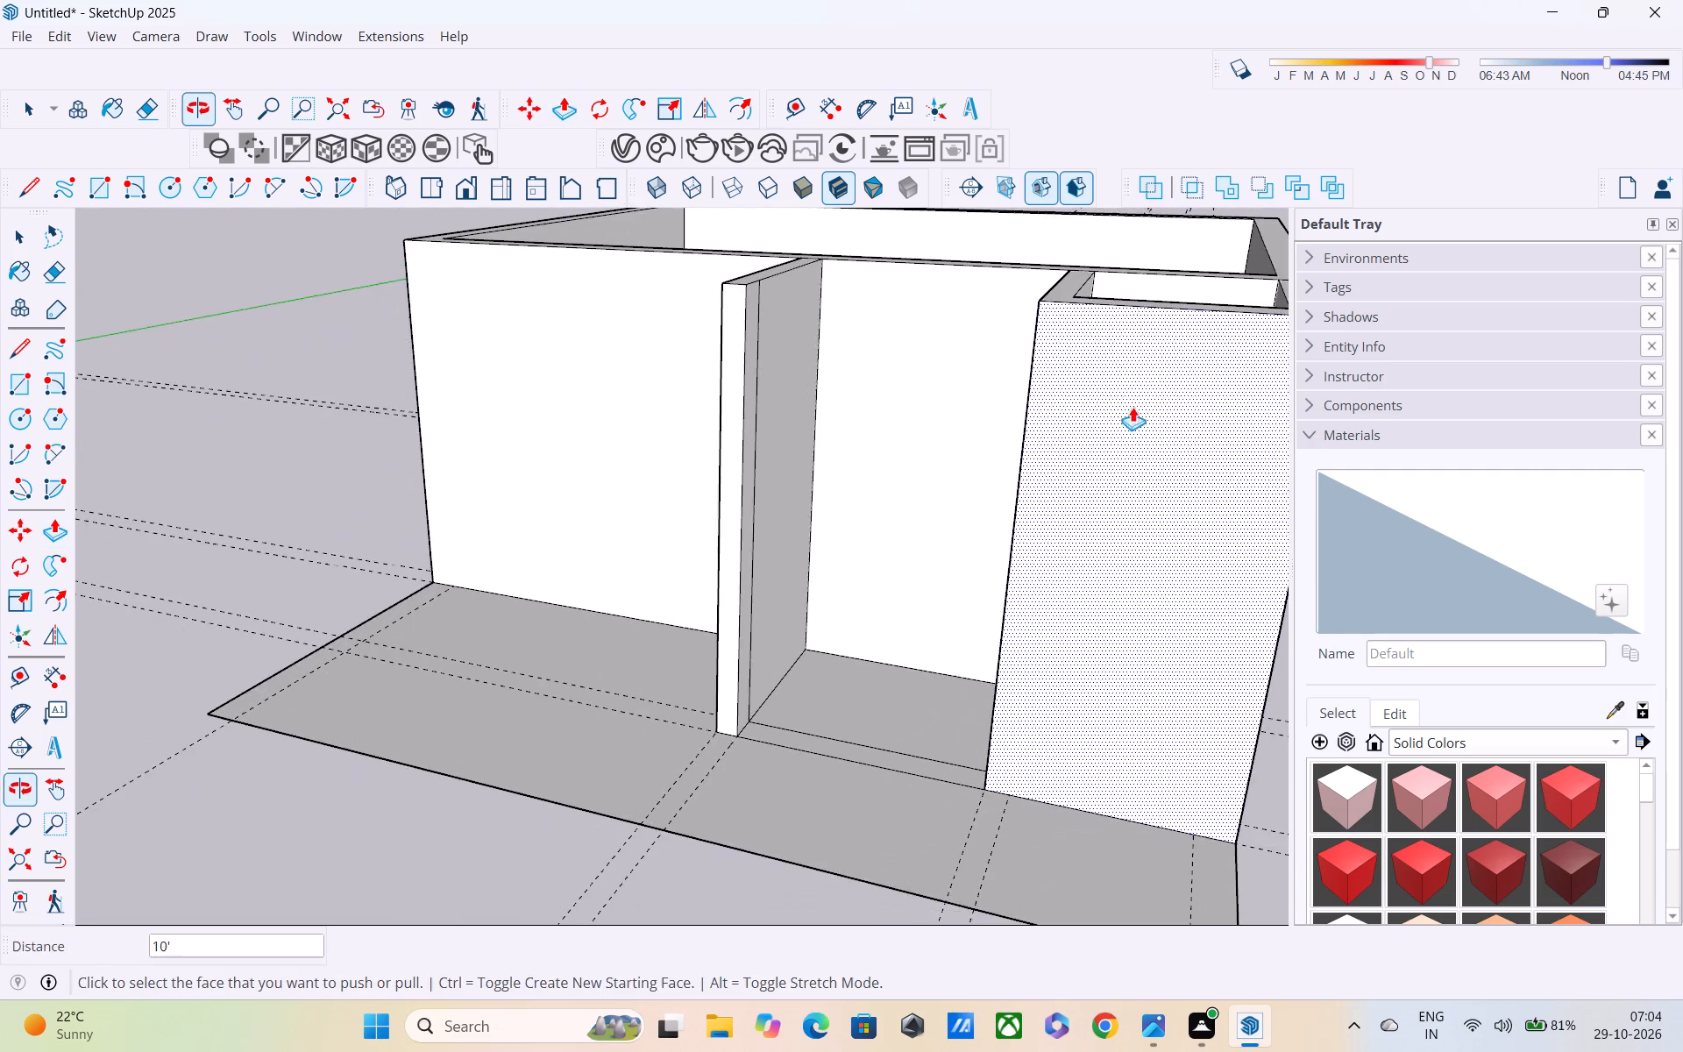
scroll(934, 422, down, 1)
middle_drag(940, 465, 1184, 415)
scroll(1184, 416, up, 1)
scroll(1180, 399, down, 4)
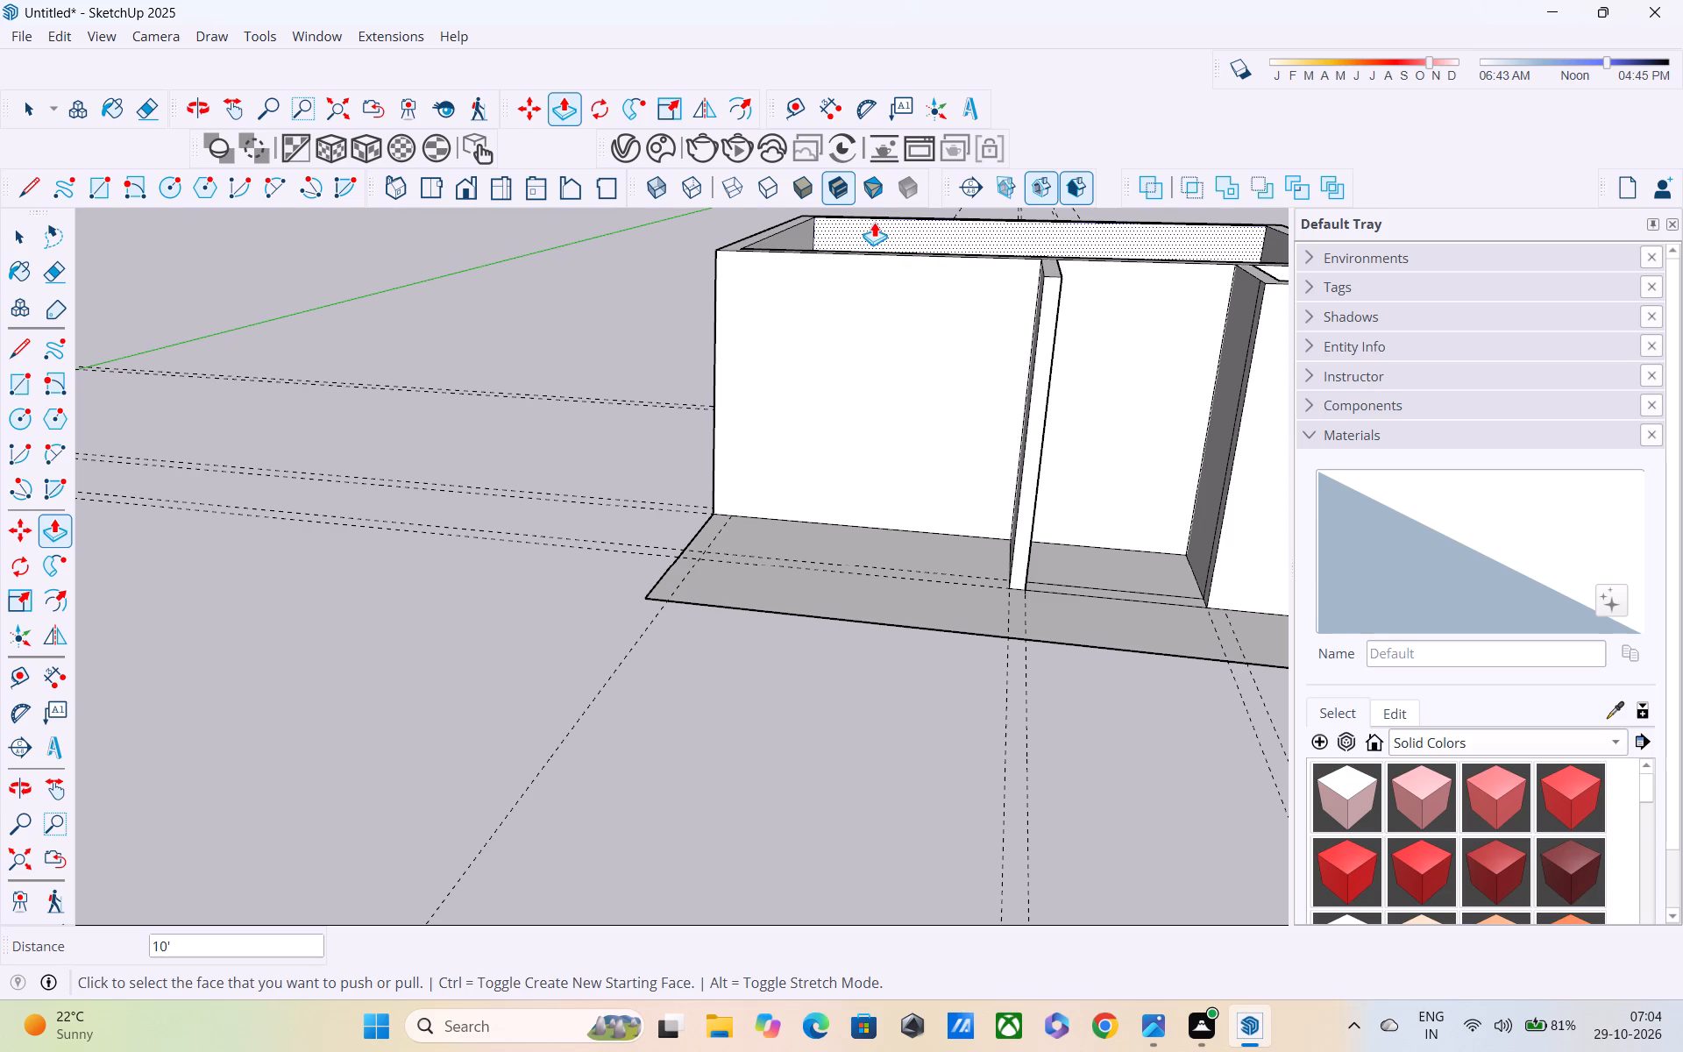
scroll(874, 222, down, 2)
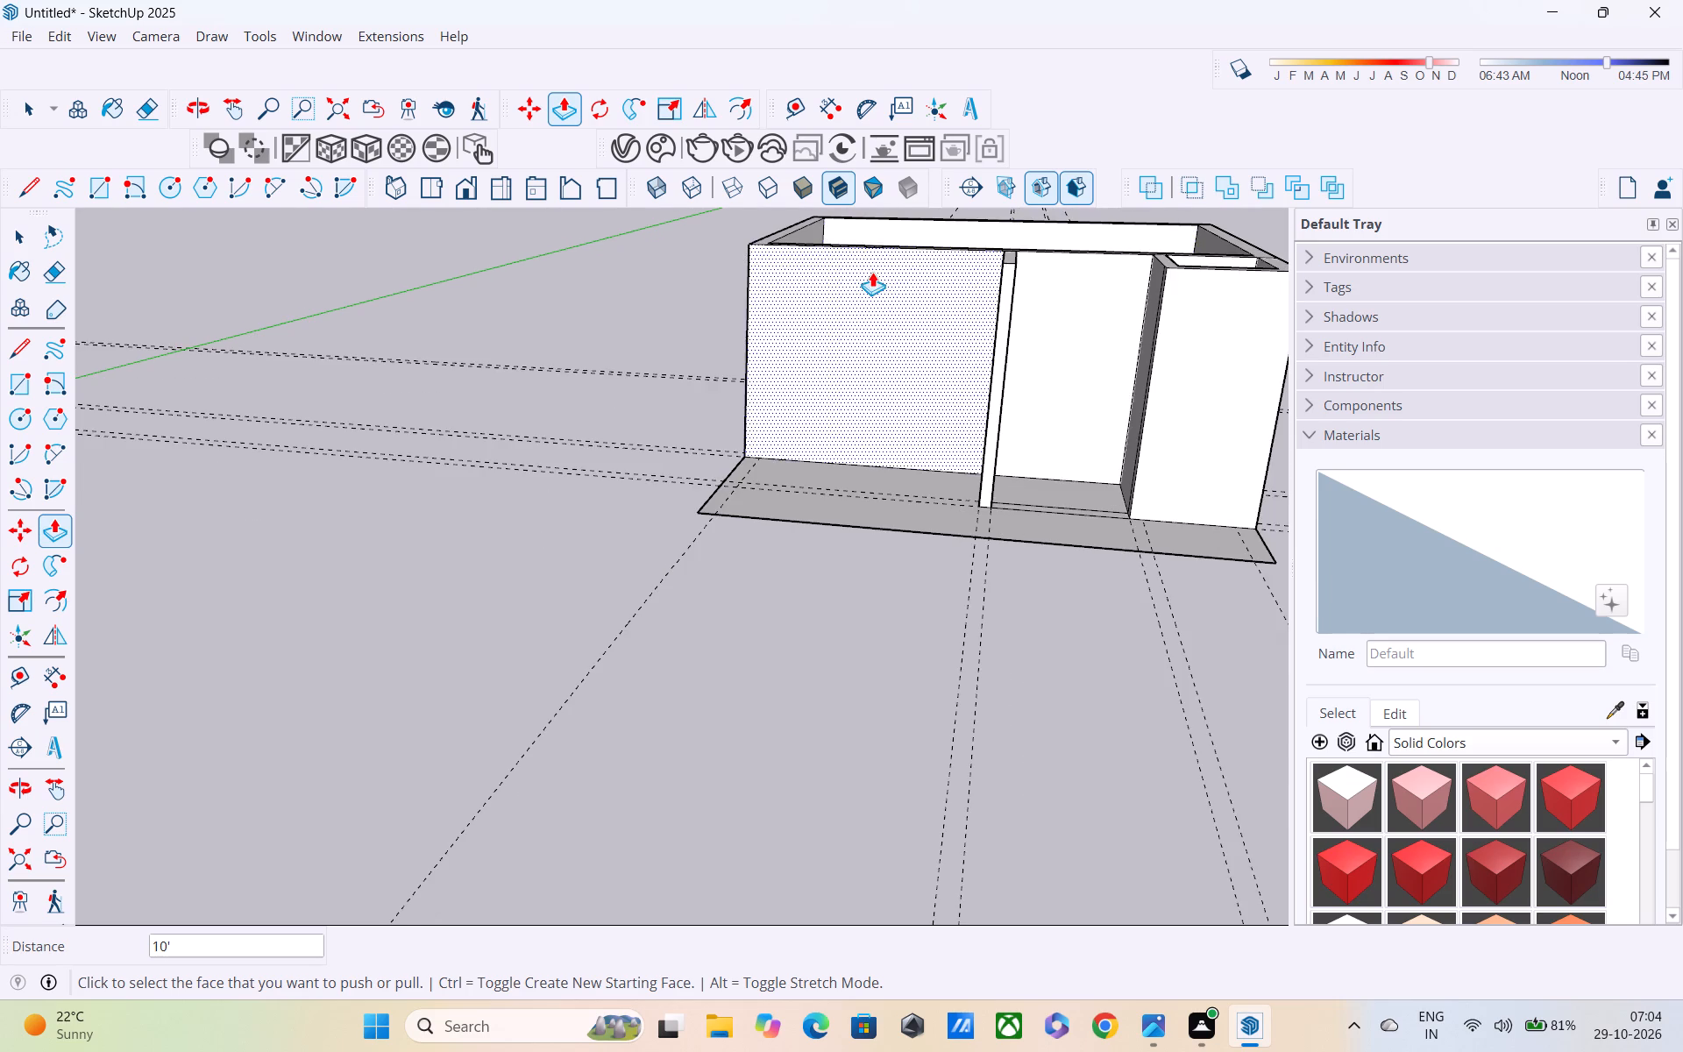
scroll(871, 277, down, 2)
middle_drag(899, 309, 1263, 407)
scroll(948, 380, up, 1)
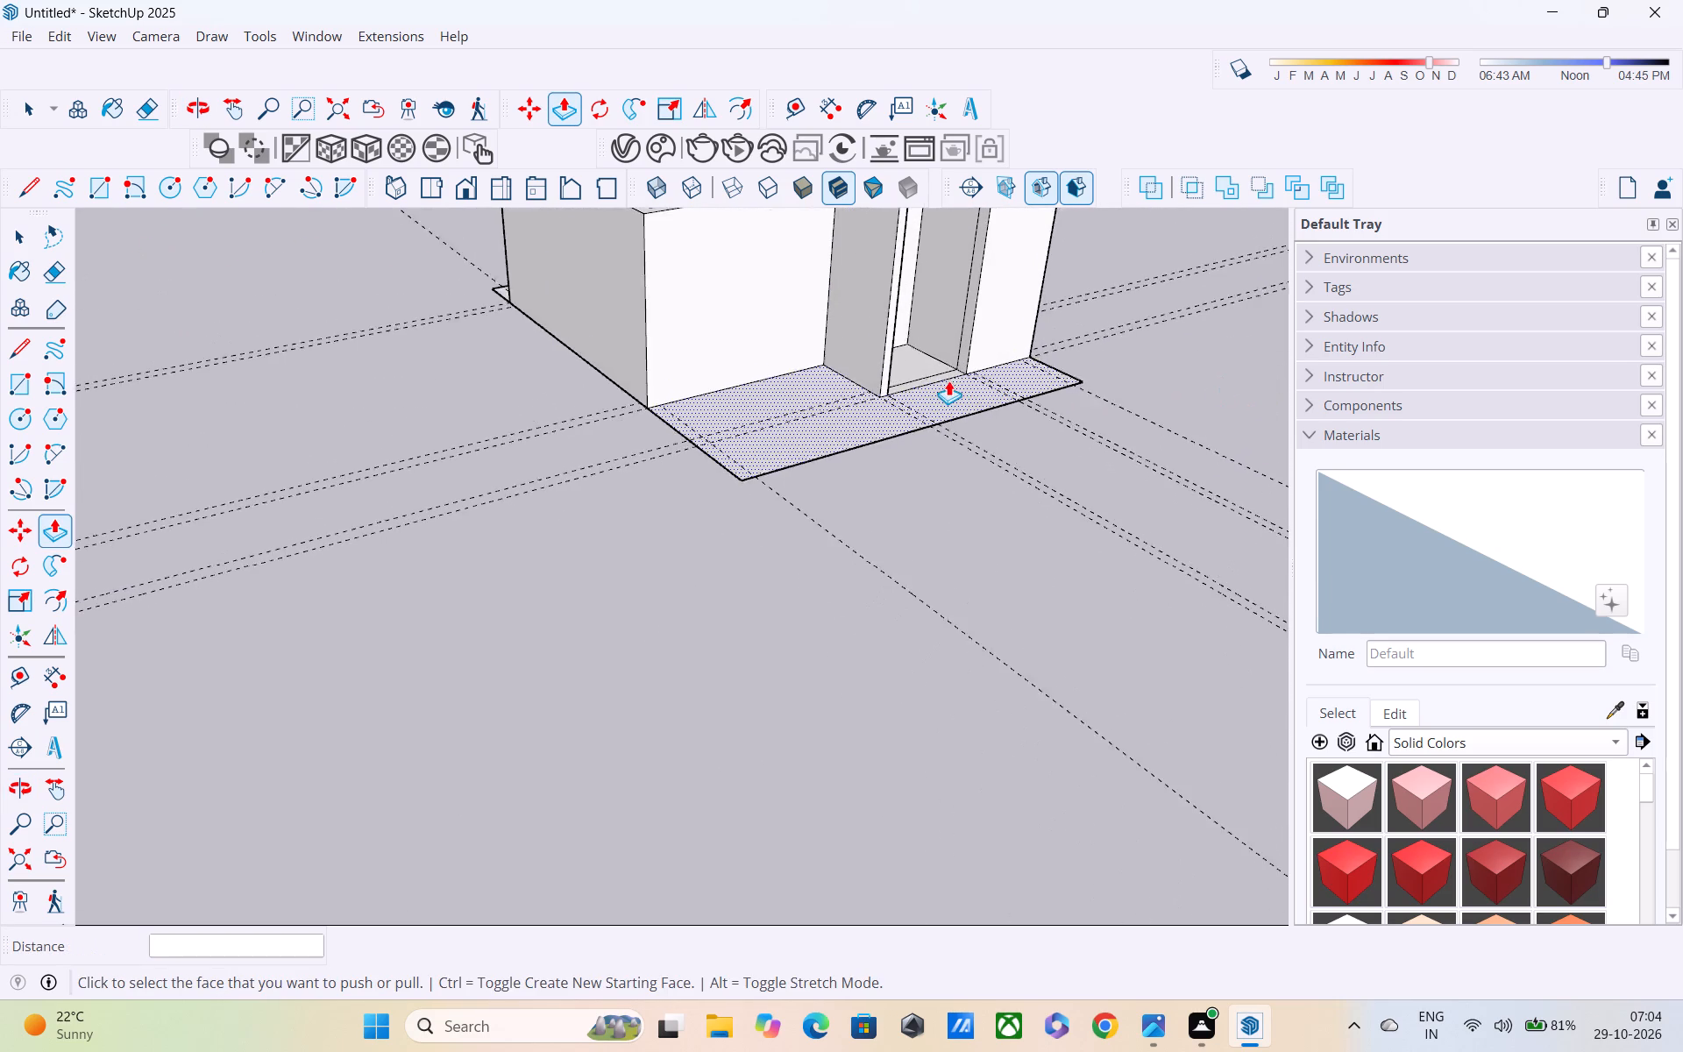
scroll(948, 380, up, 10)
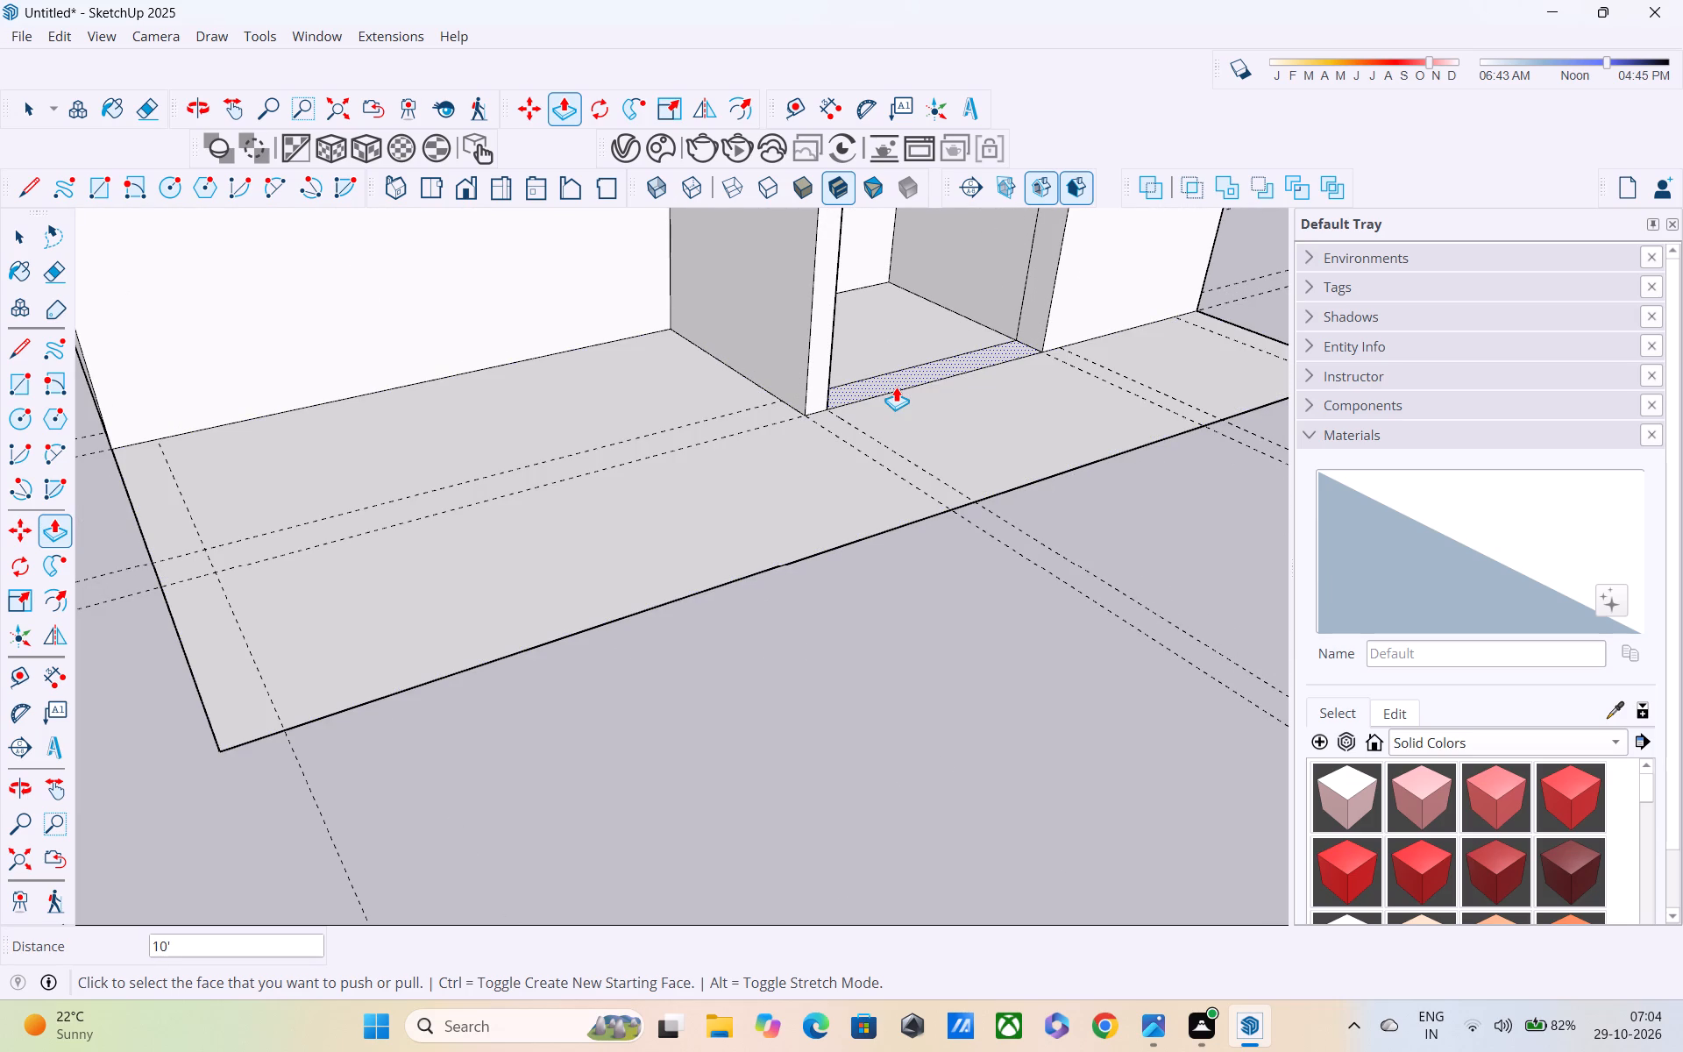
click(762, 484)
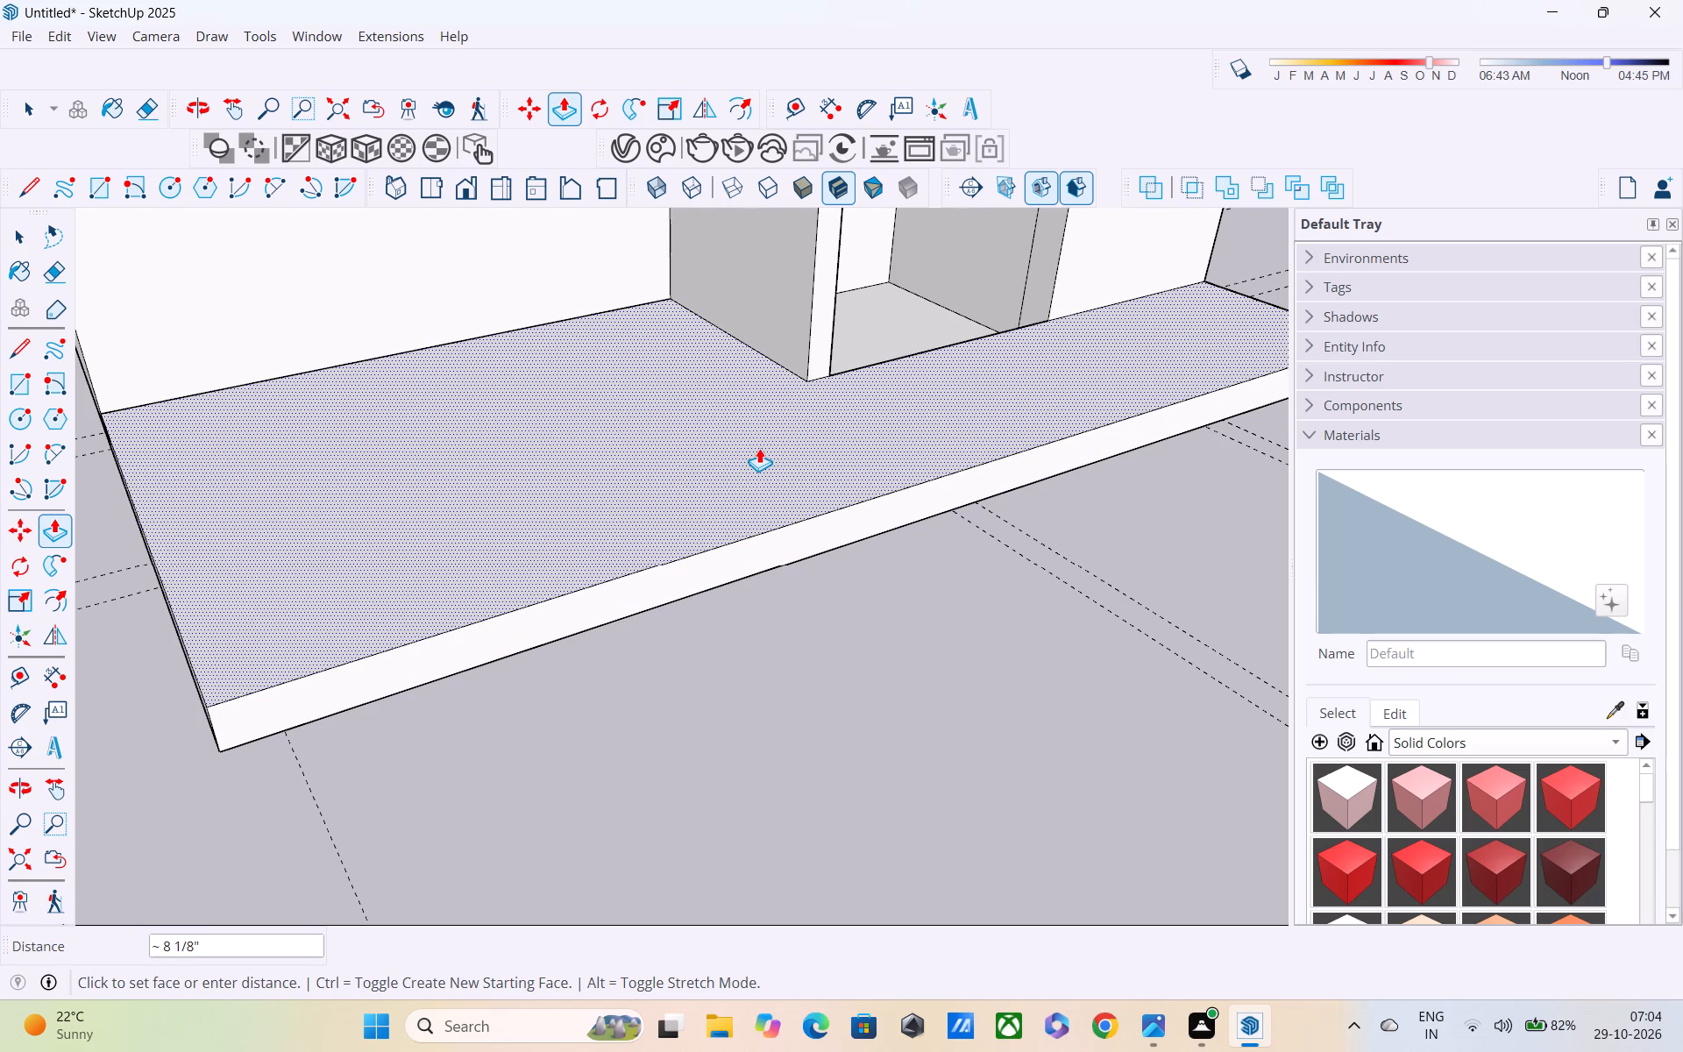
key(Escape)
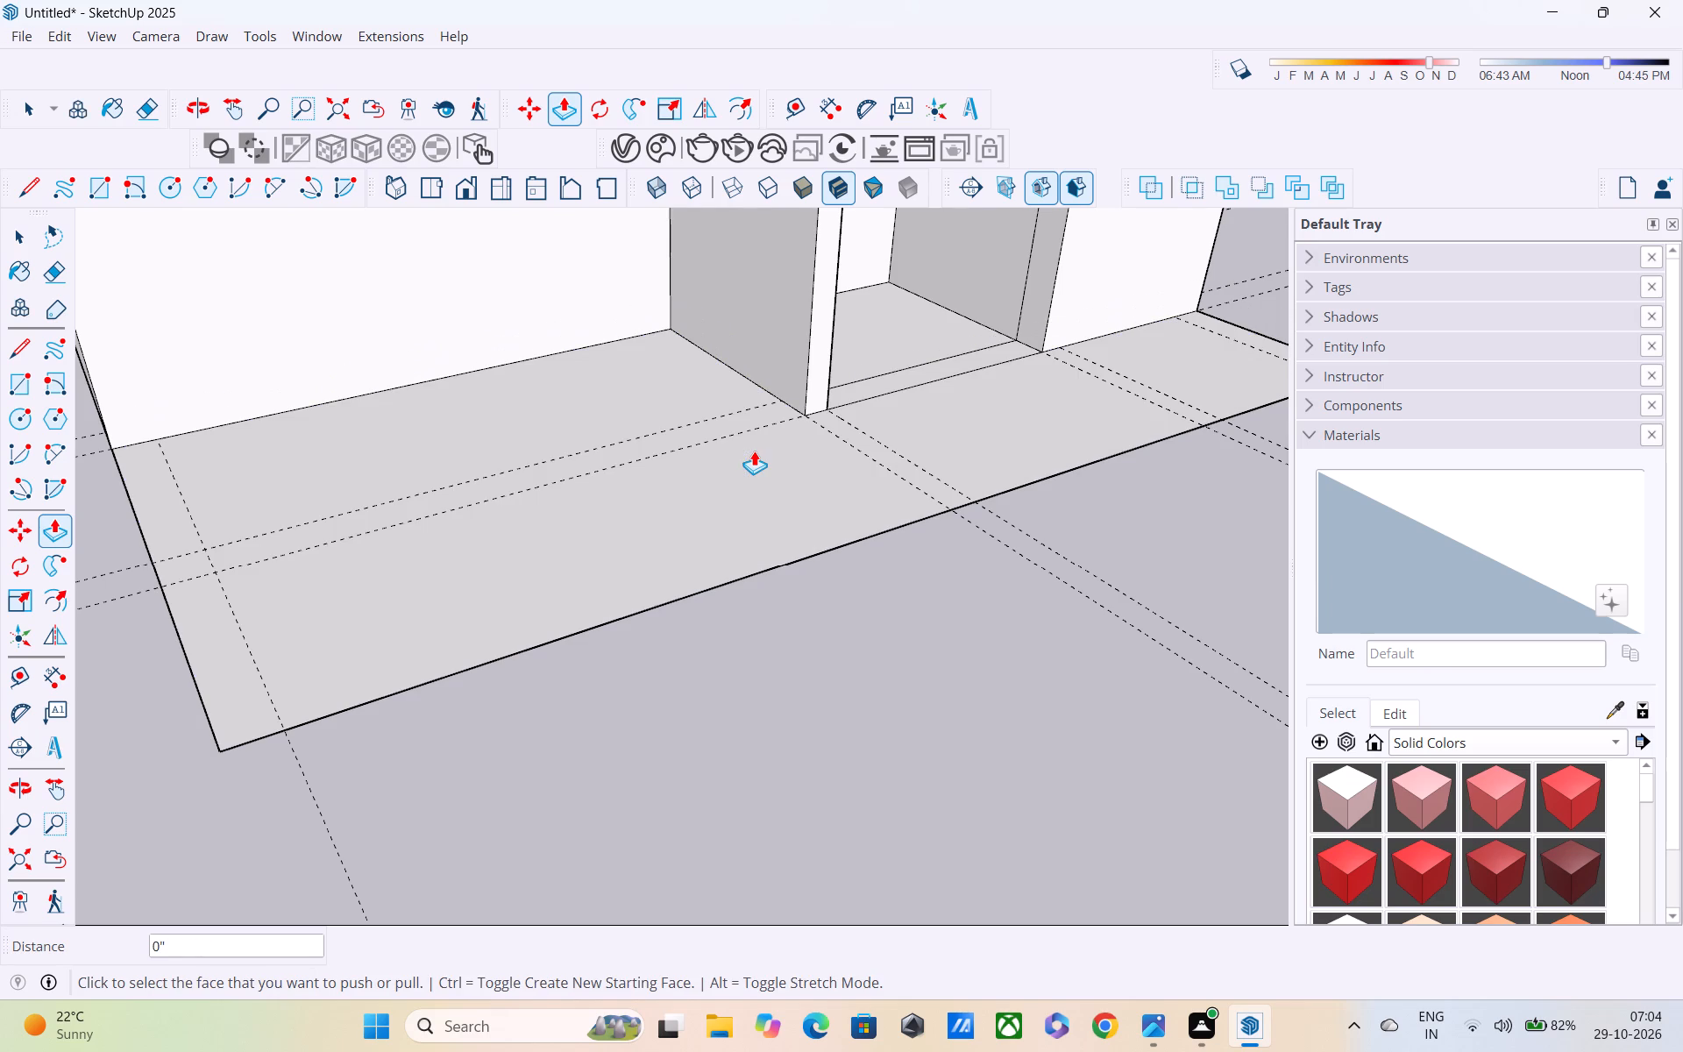
Examine the front floor slab and the raised walls of the 6' room from several angles.
shift+middle_drag(777, 423, 777, 872)
middle_drag(777, 668, 755, 686)
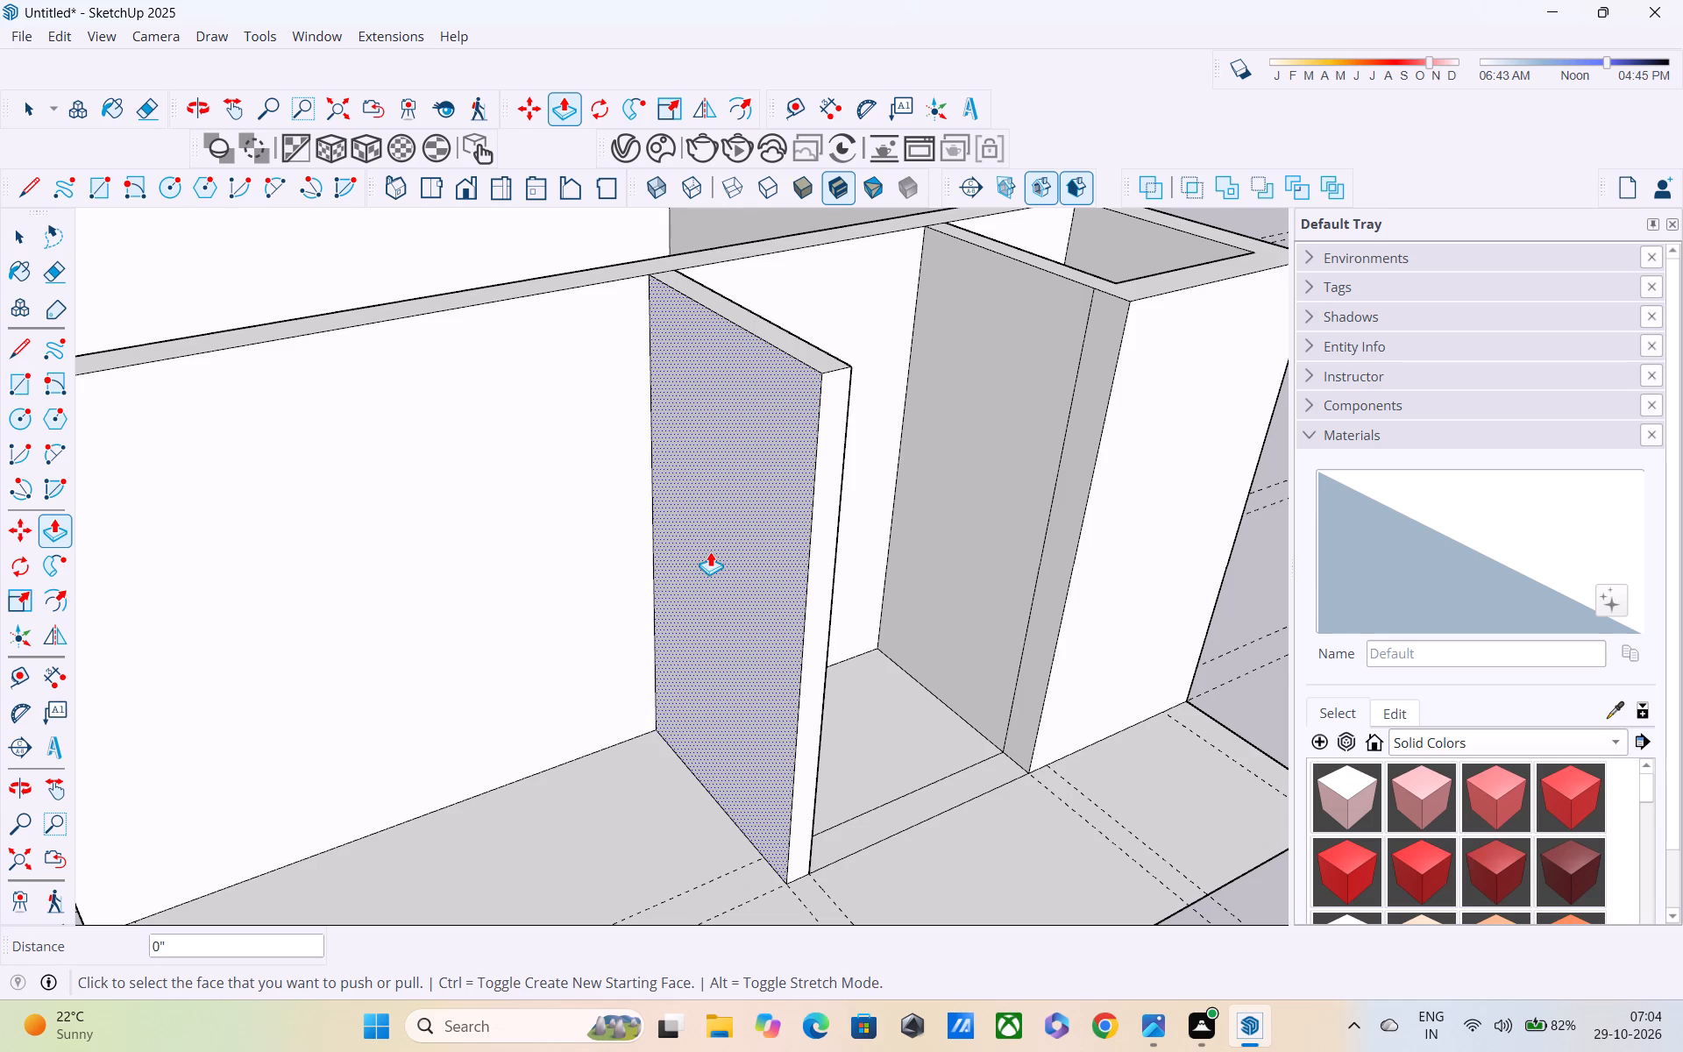
shift+middle_drag(582, 1051, 682, 703)
middle_drag(678, 730, 771, 326)
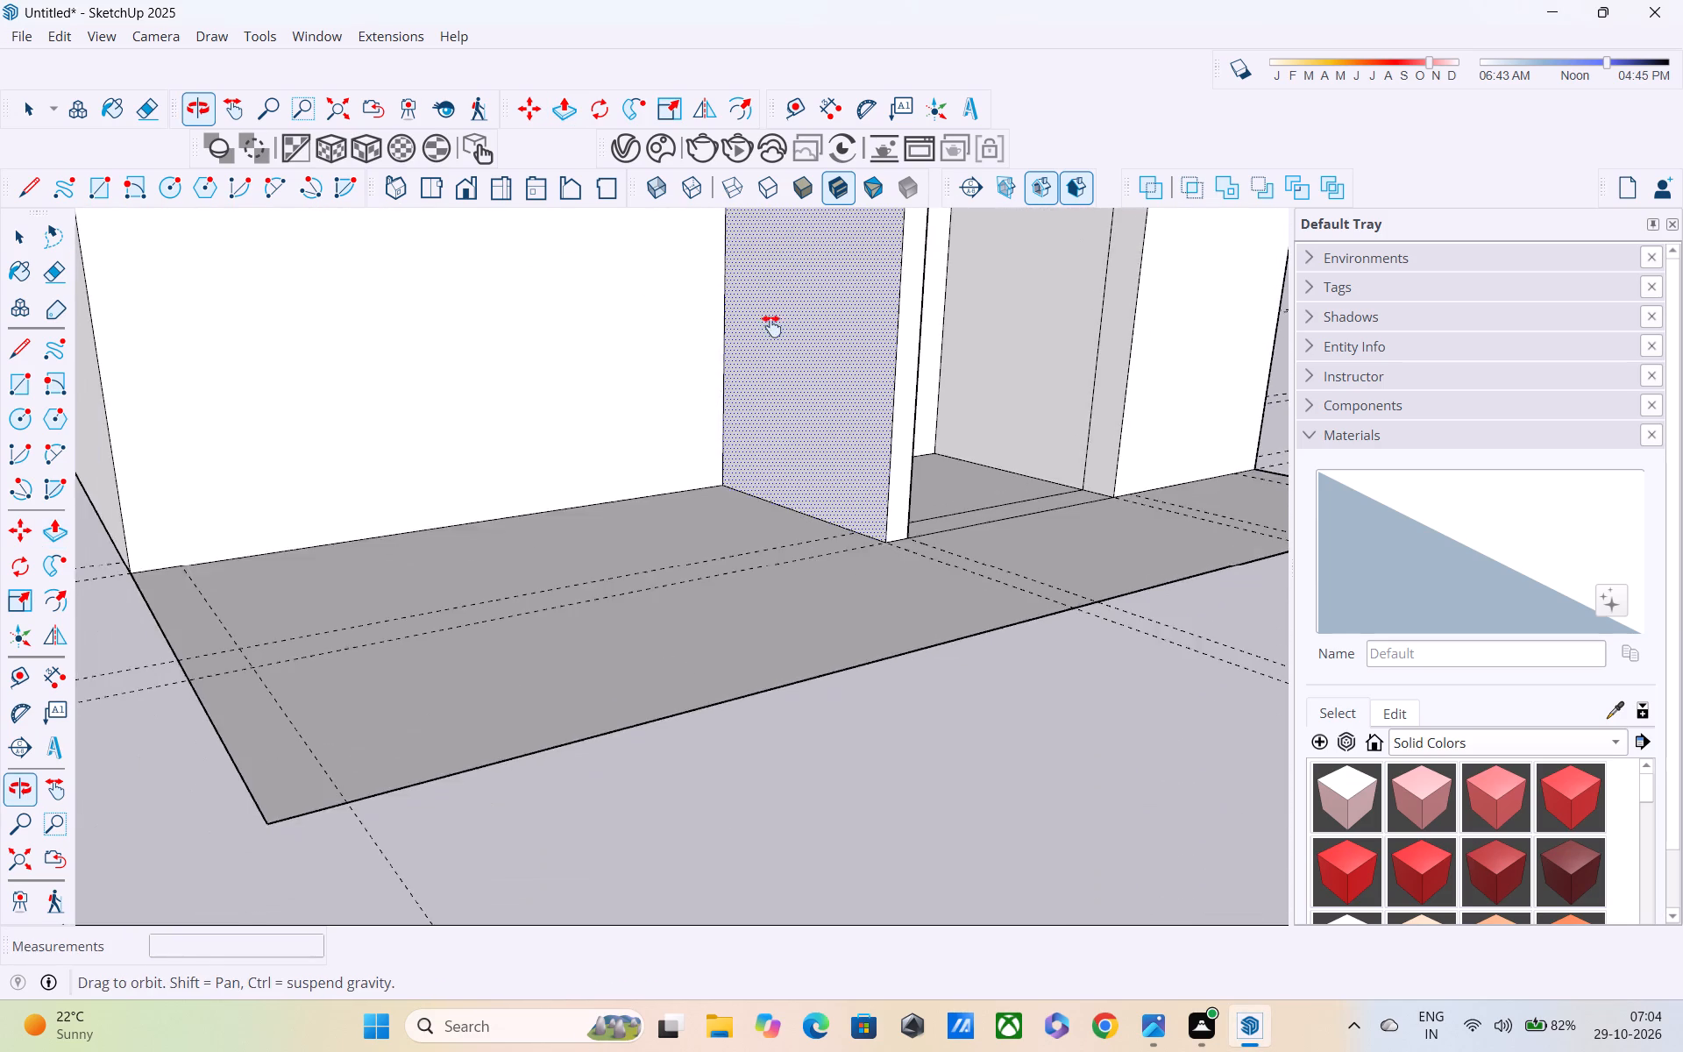
middle_drag(771, 326, 771, 352)
middle_drag(763, 552, 558, 689)
scroll(550, 681, down, 2)
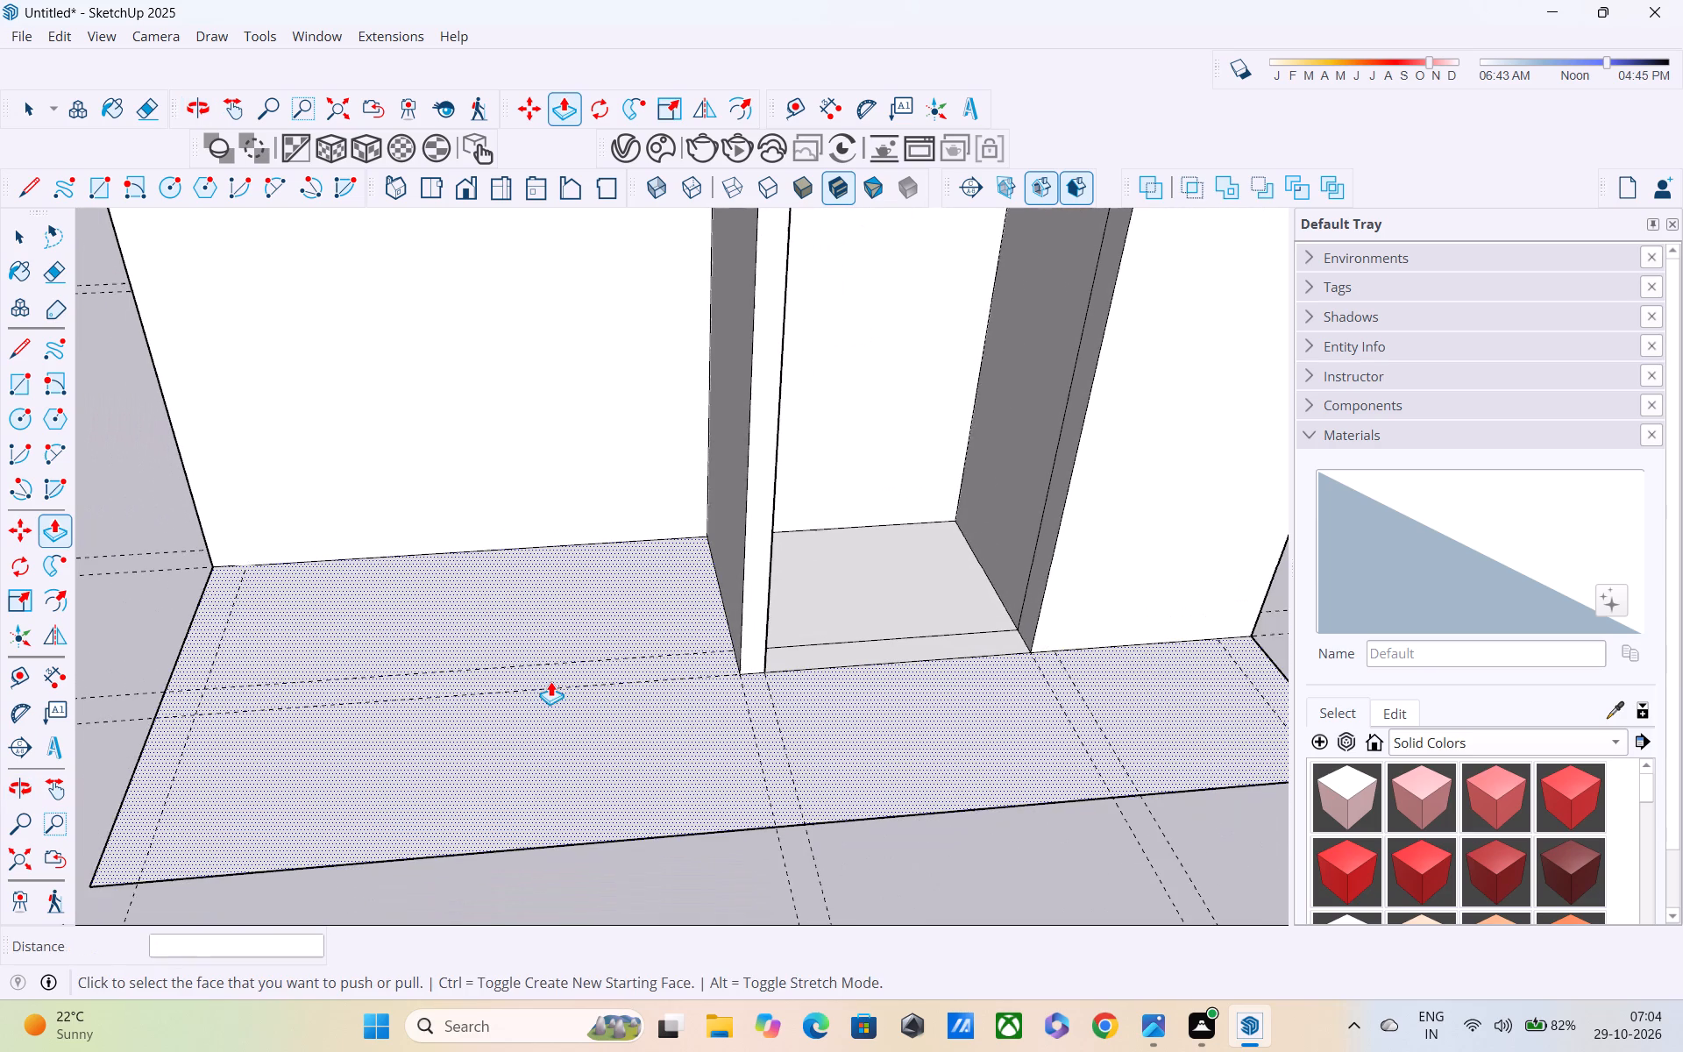
scroll(550, 681, down, 1)
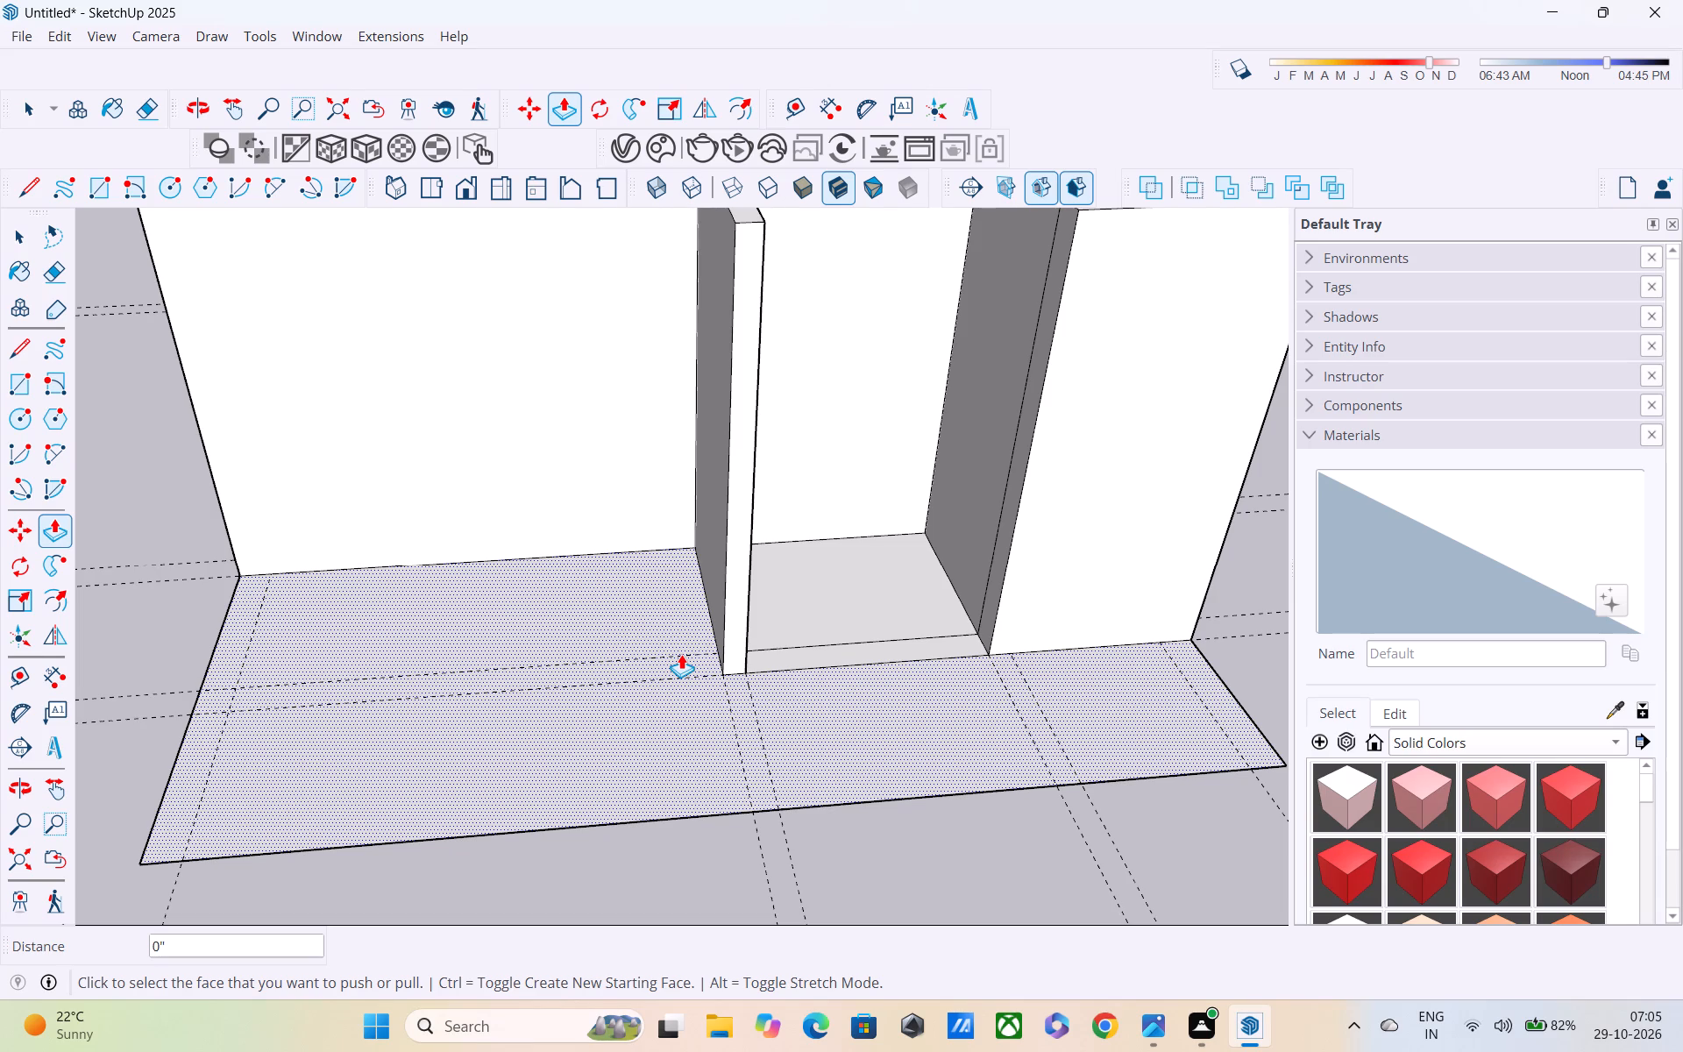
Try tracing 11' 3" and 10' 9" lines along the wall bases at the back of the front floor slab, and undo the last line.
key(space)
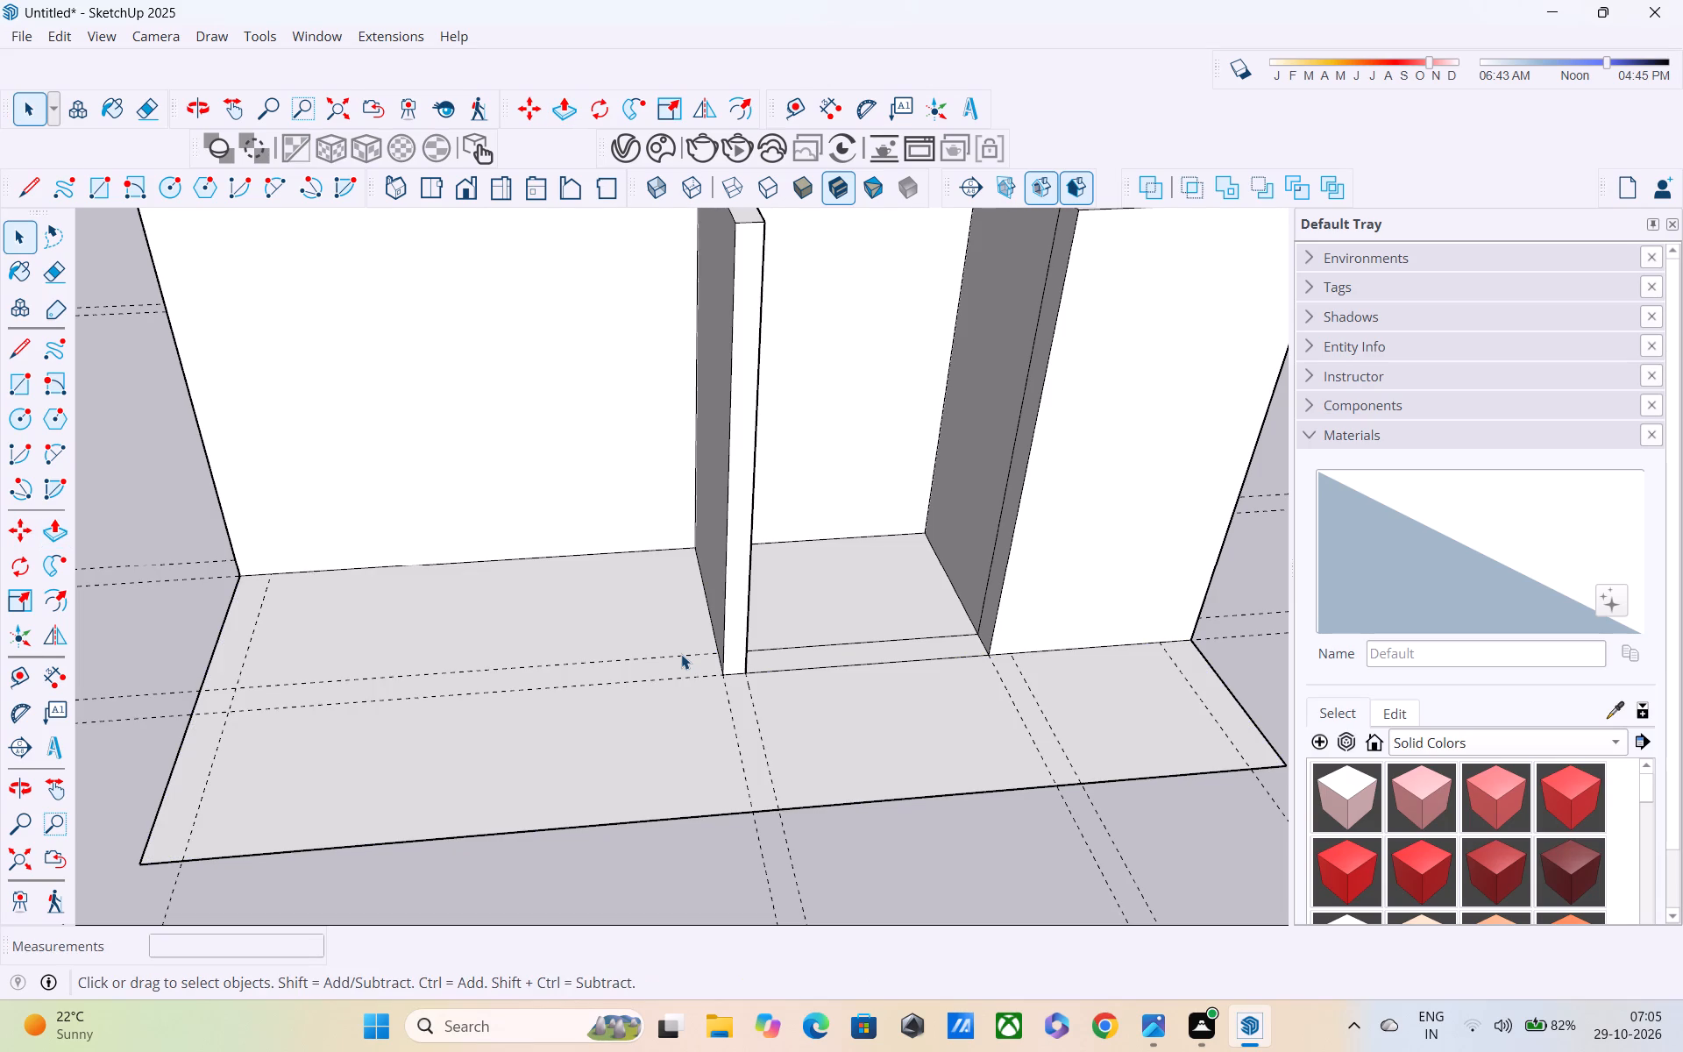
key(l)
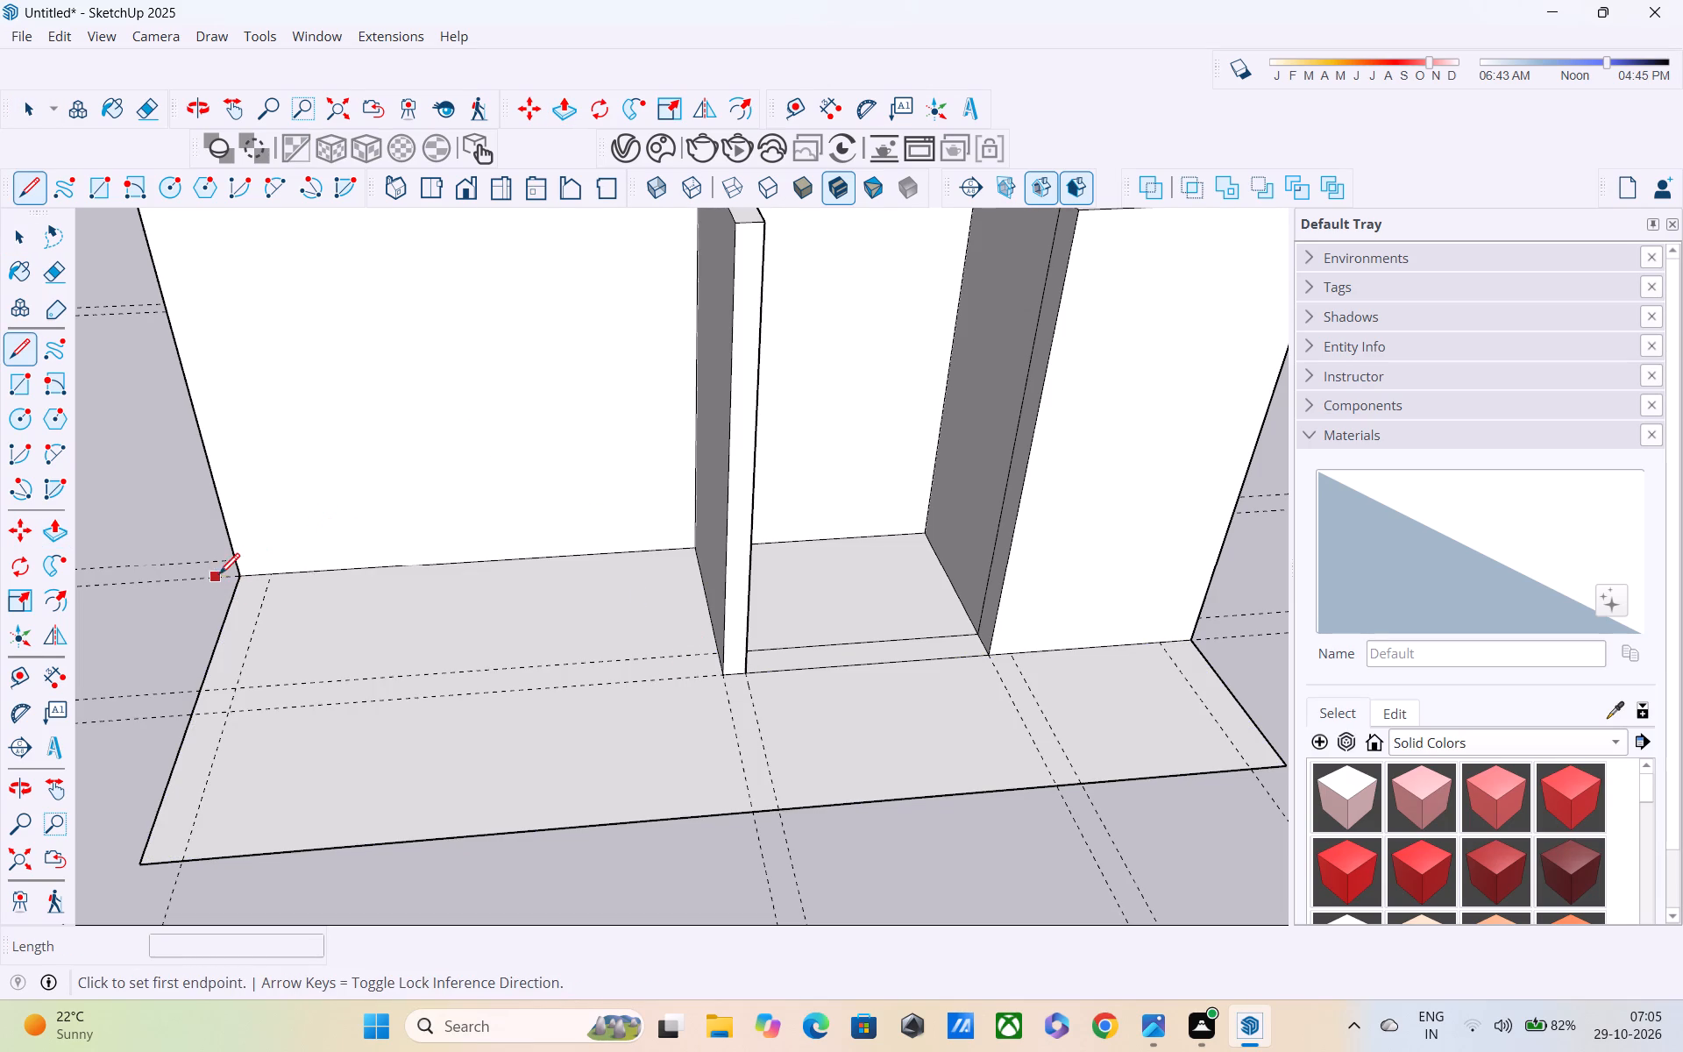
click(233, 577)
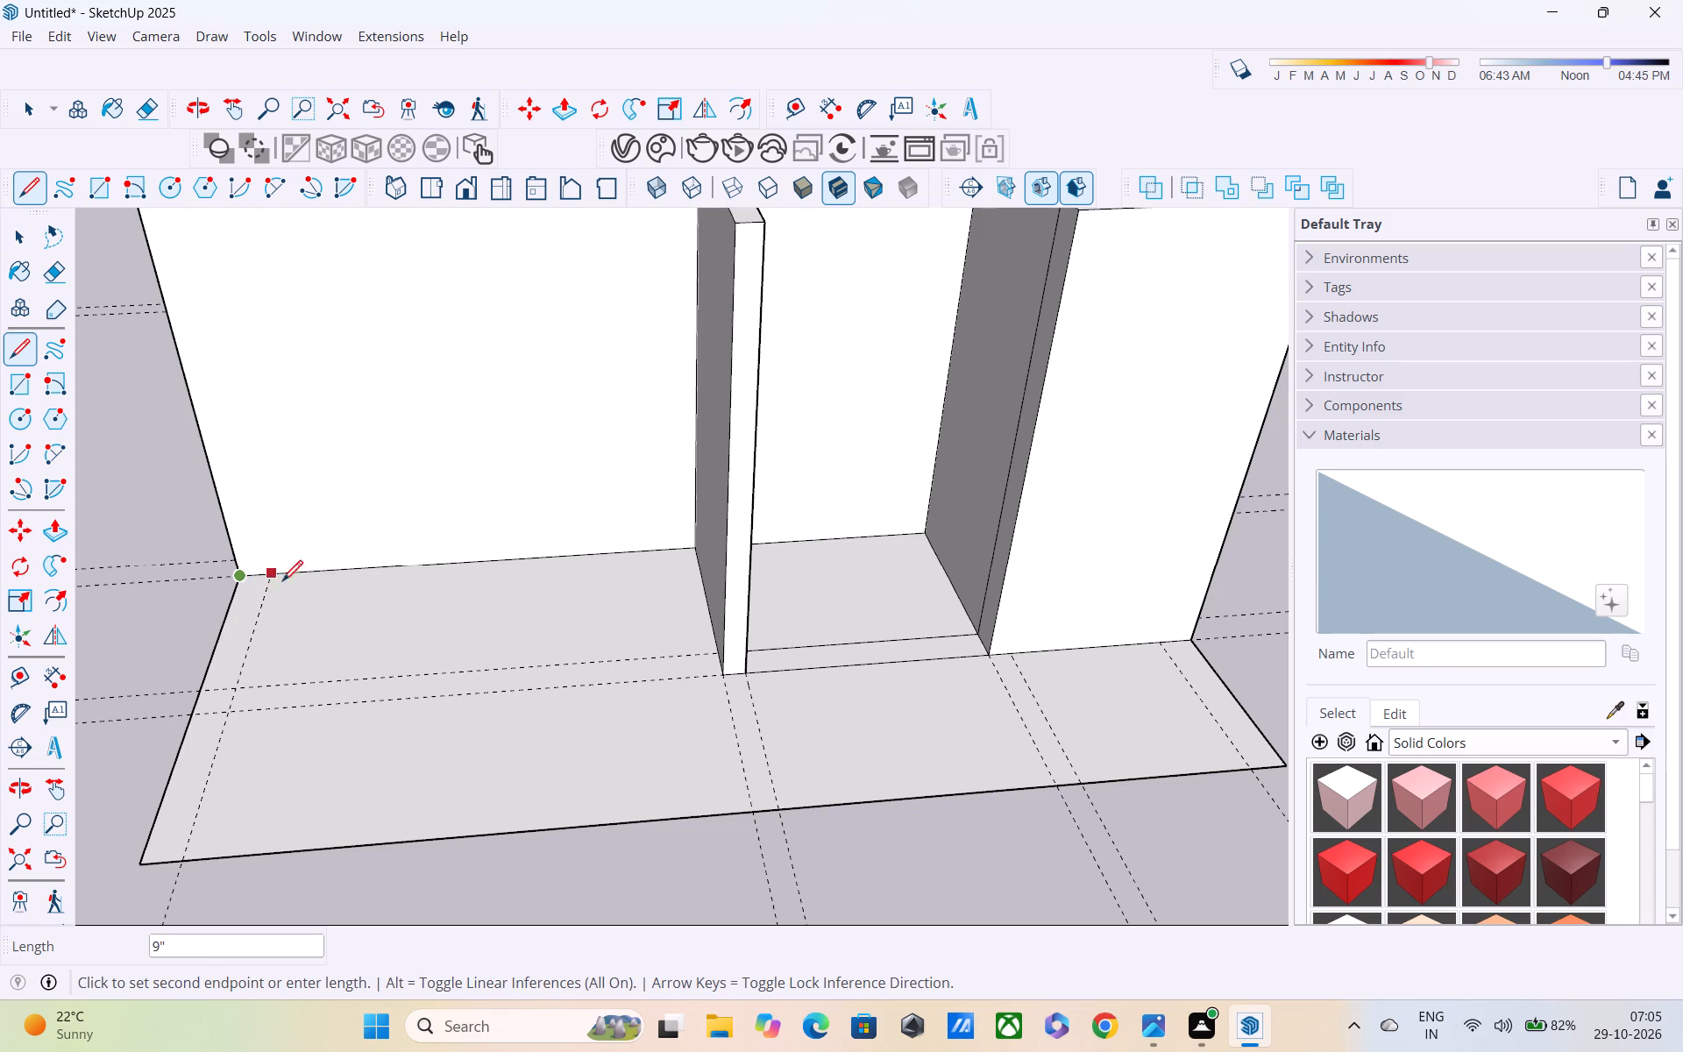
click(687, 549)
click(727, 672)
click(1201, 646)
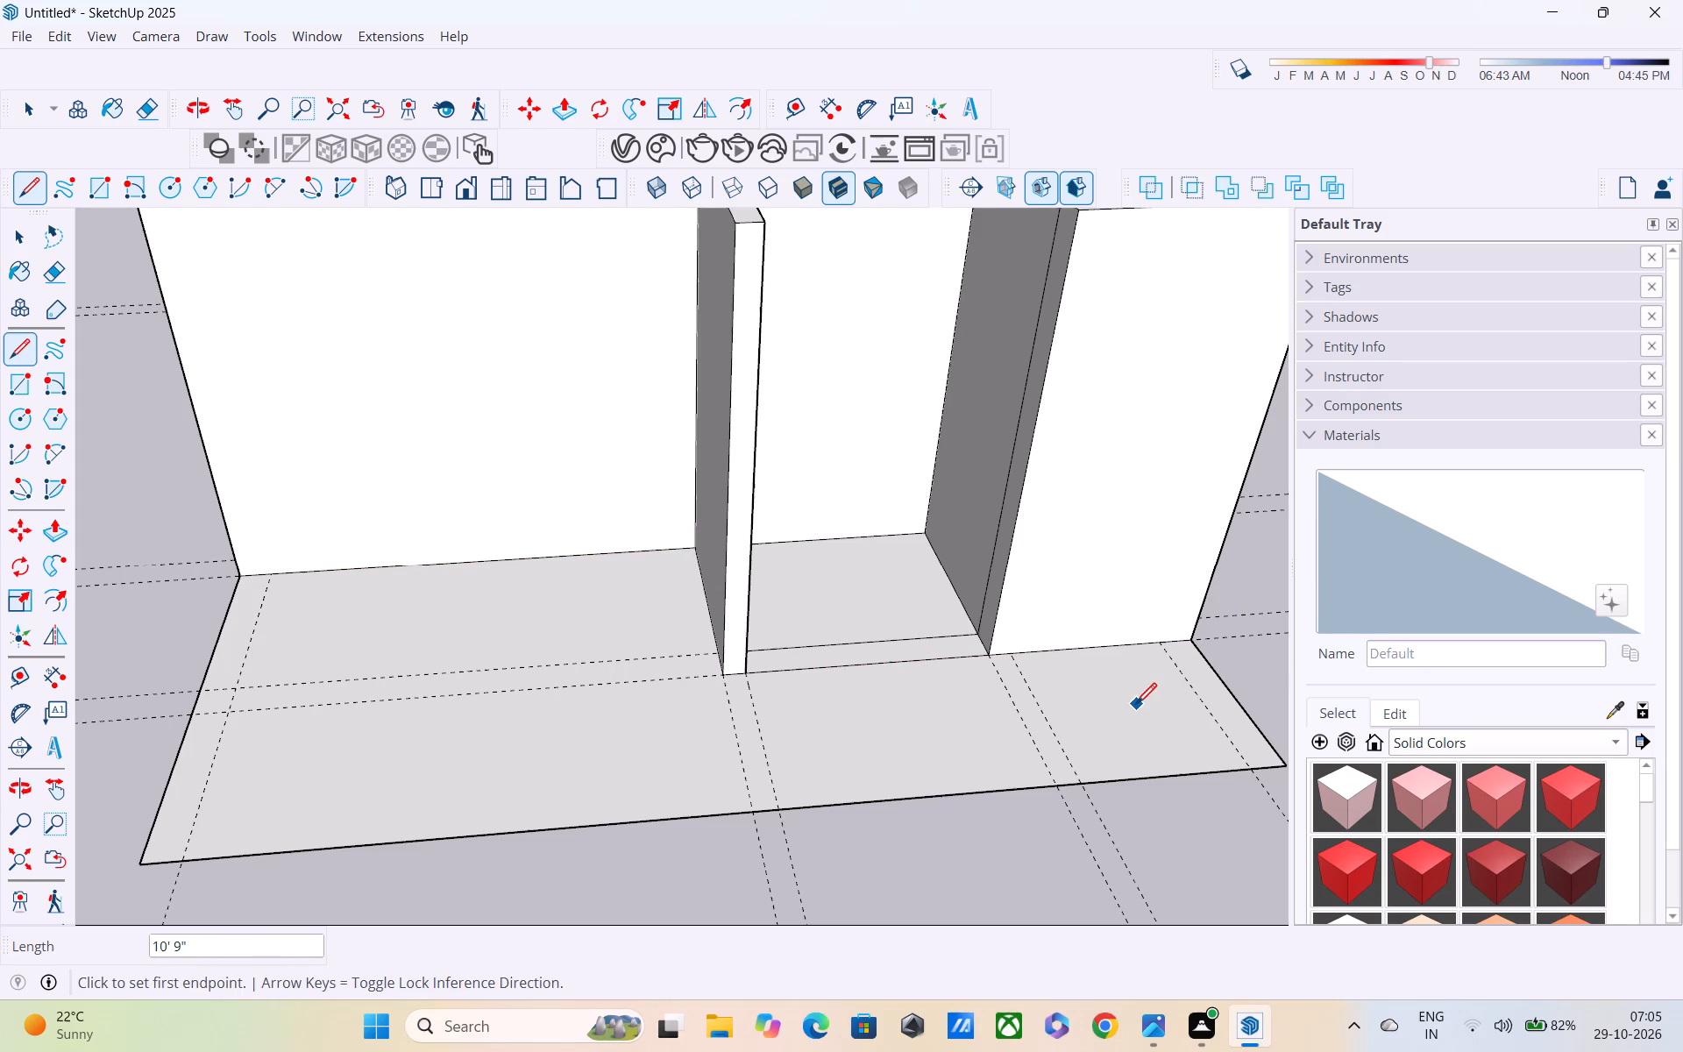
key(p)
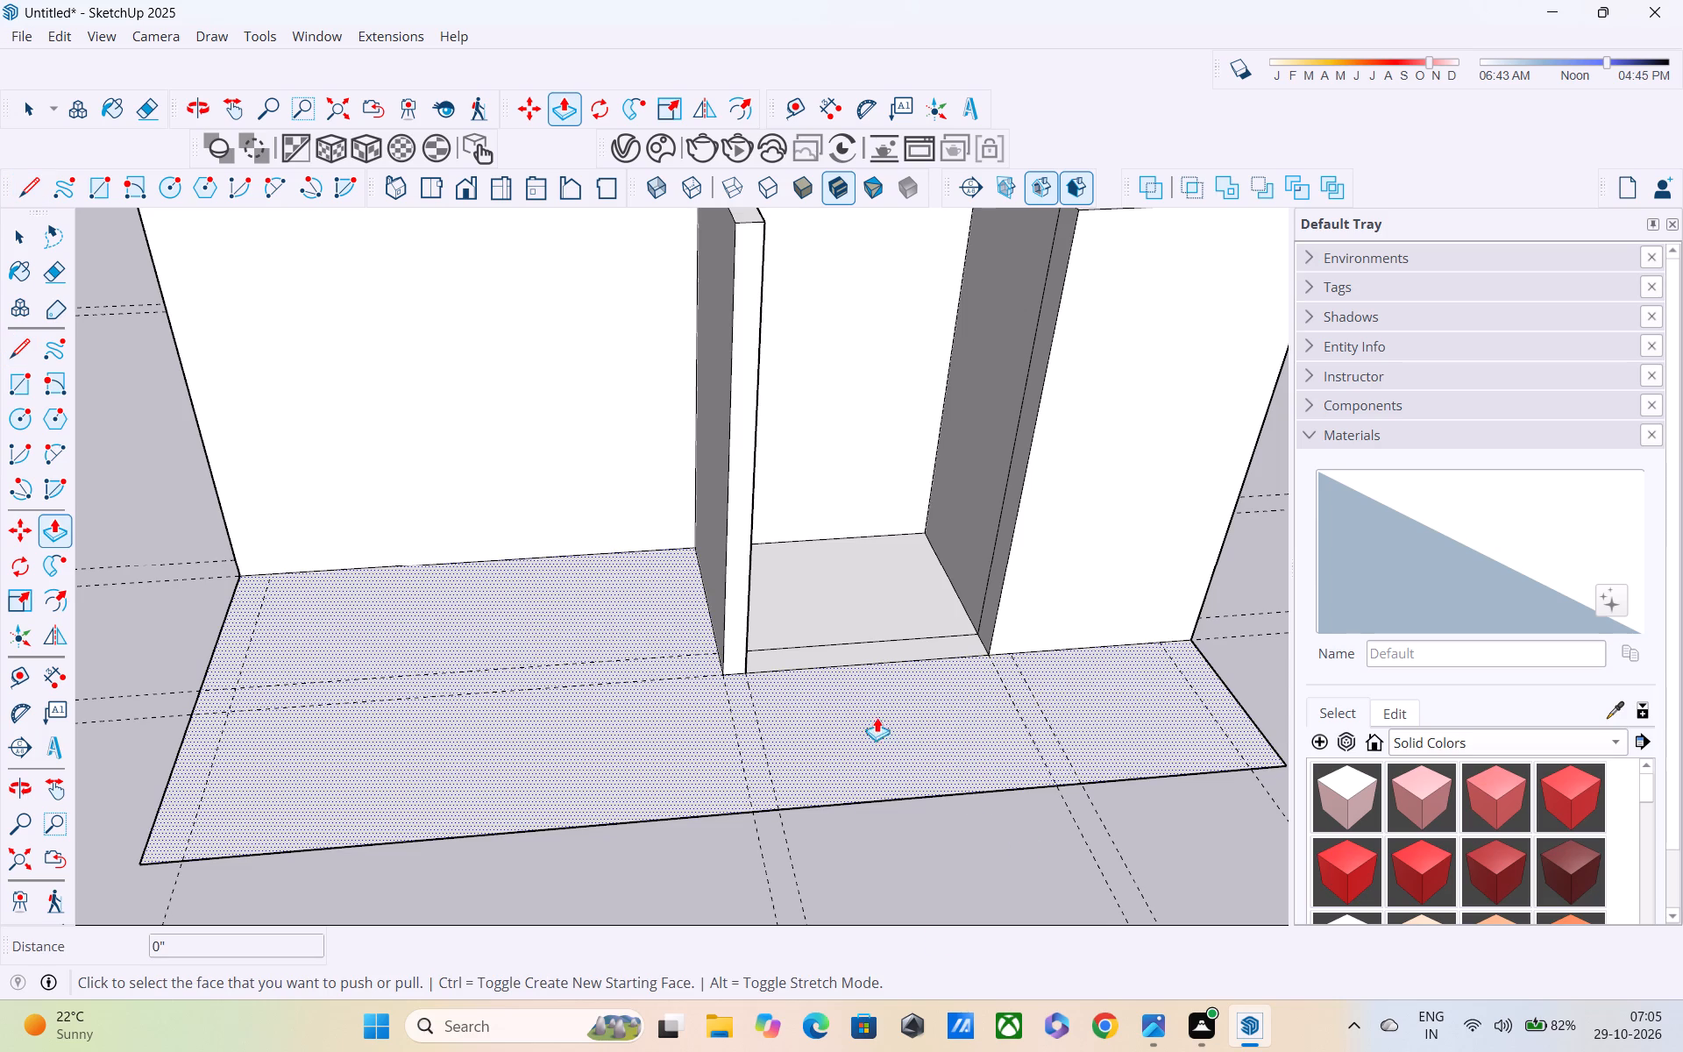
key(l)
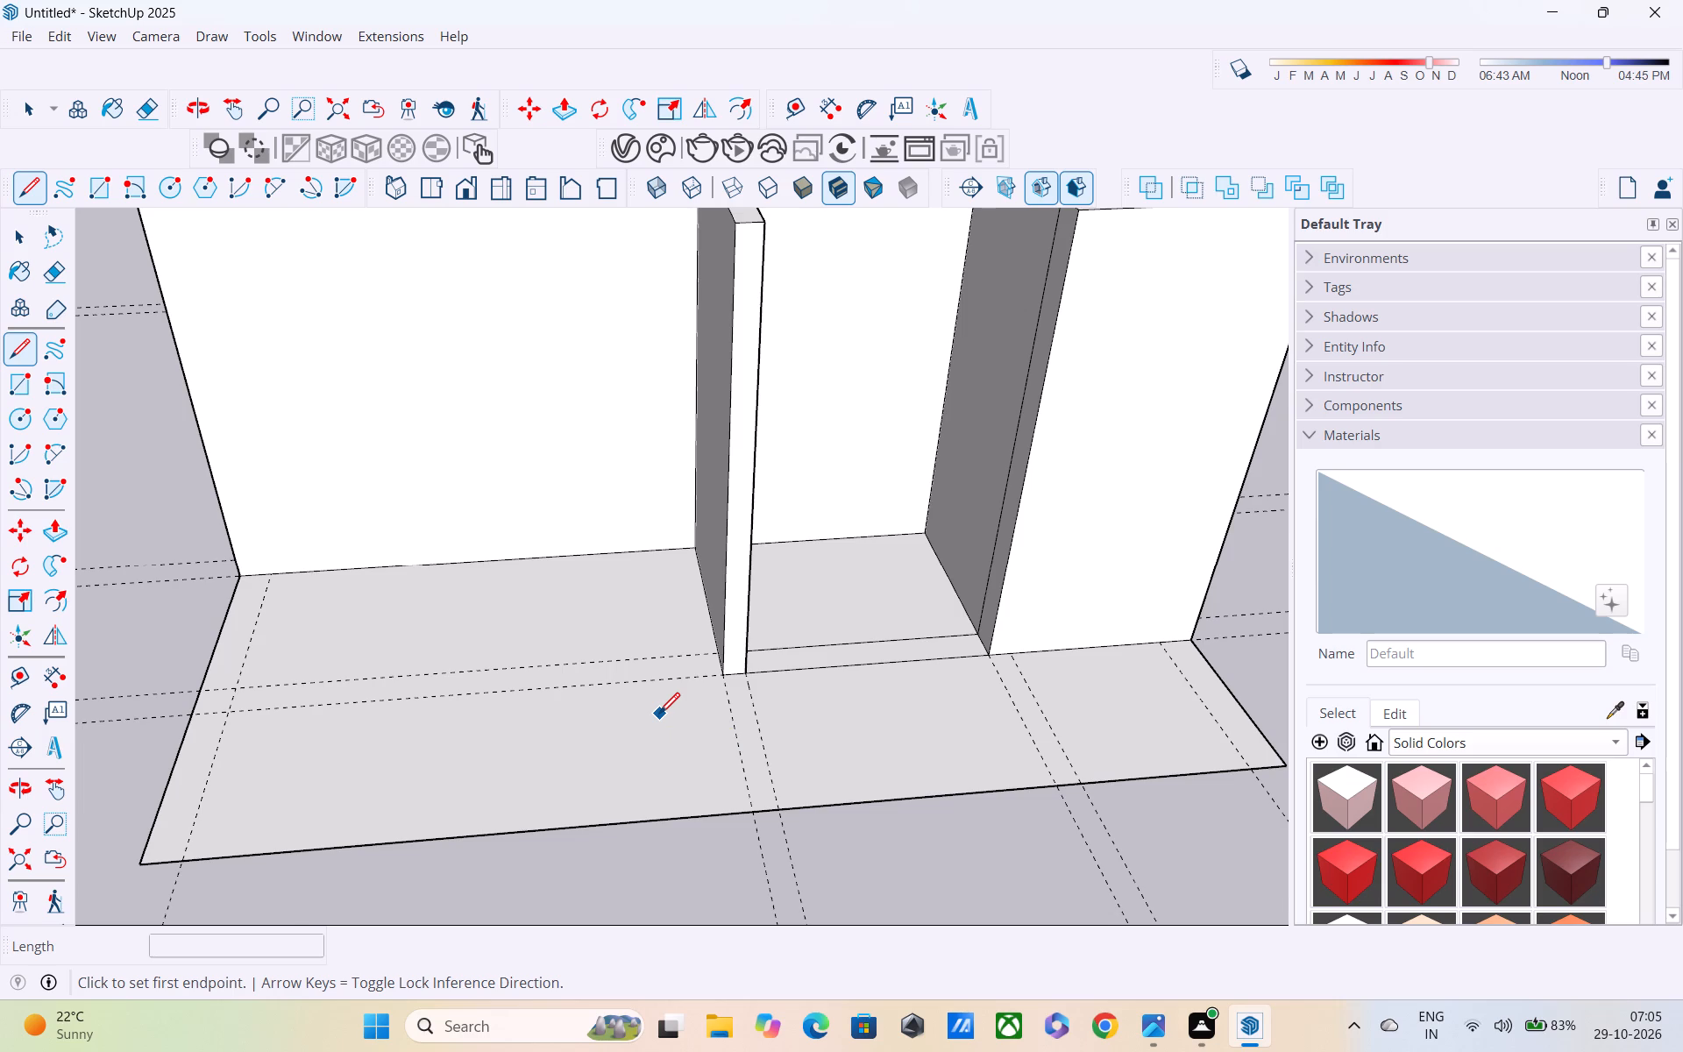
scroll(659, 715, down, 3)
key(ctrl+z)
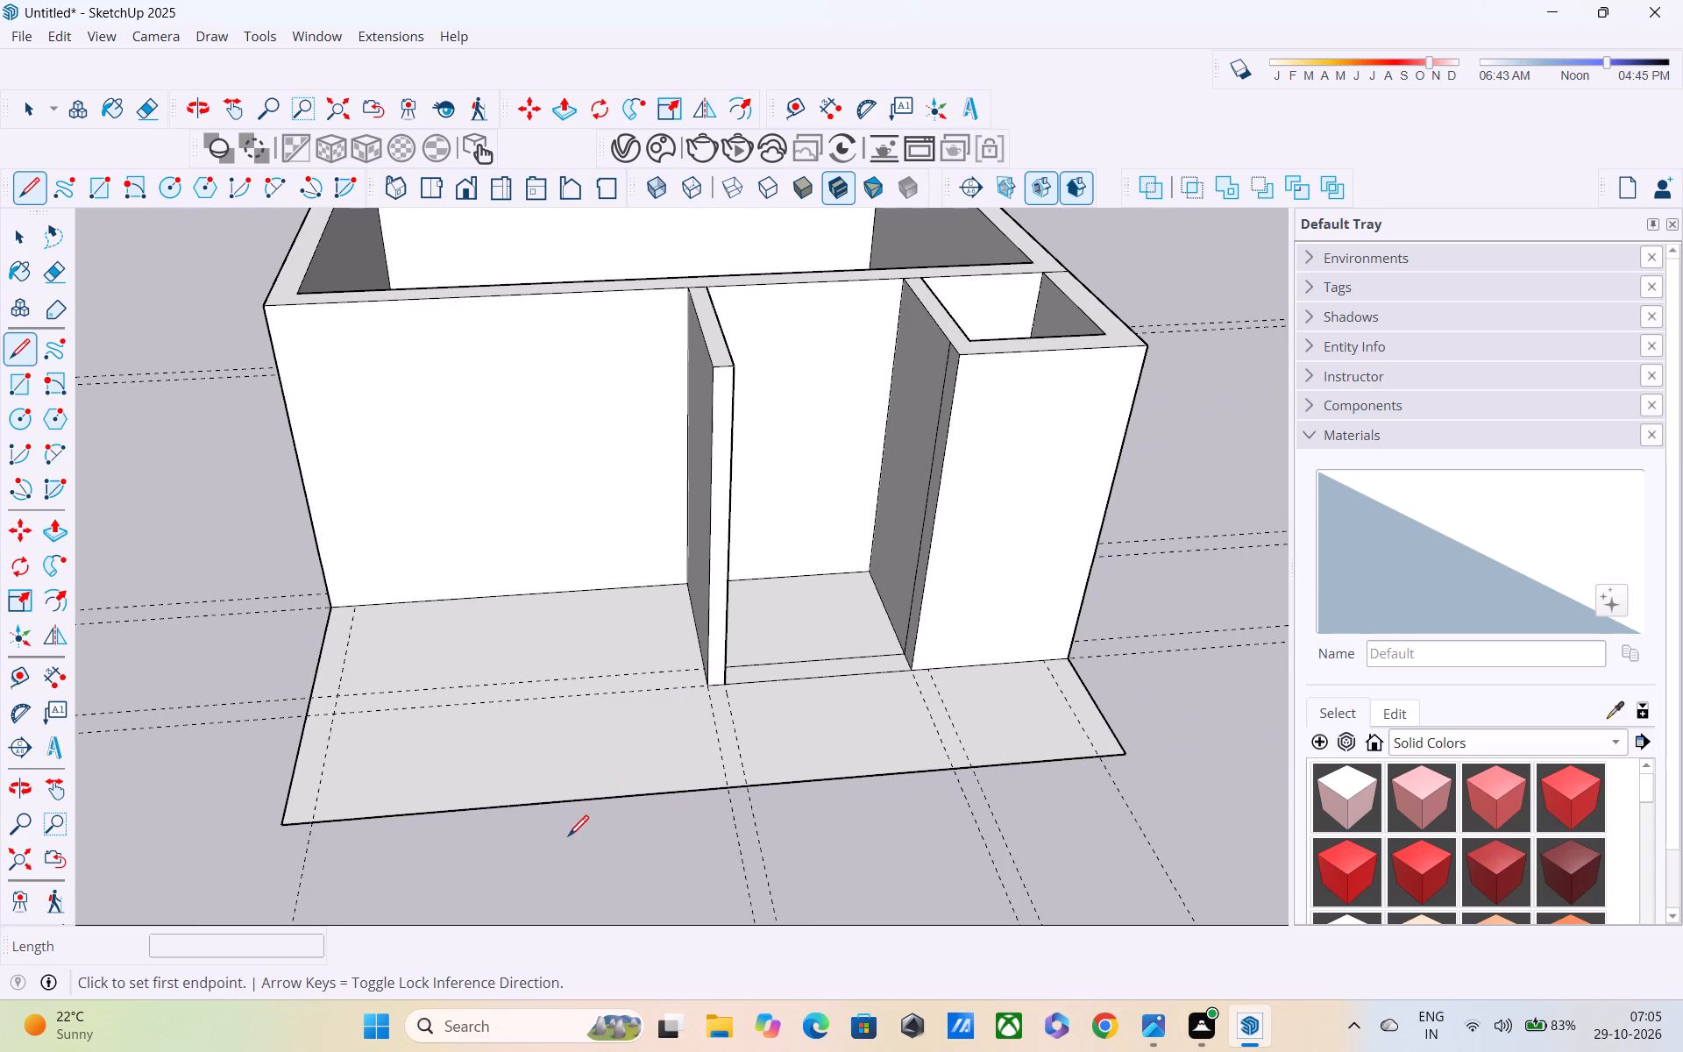
Copy the outer front edge of the 6' room's opening to the slab's front edge, dividing the distance into 4 equal parts.
shift+middle_drag(664, 773, 688, 739)
scroll(688, 732, up, 1)
middle_drag(693, 630, 700, 881)
shift+scroll(700, 881, down, 1)
key(space)
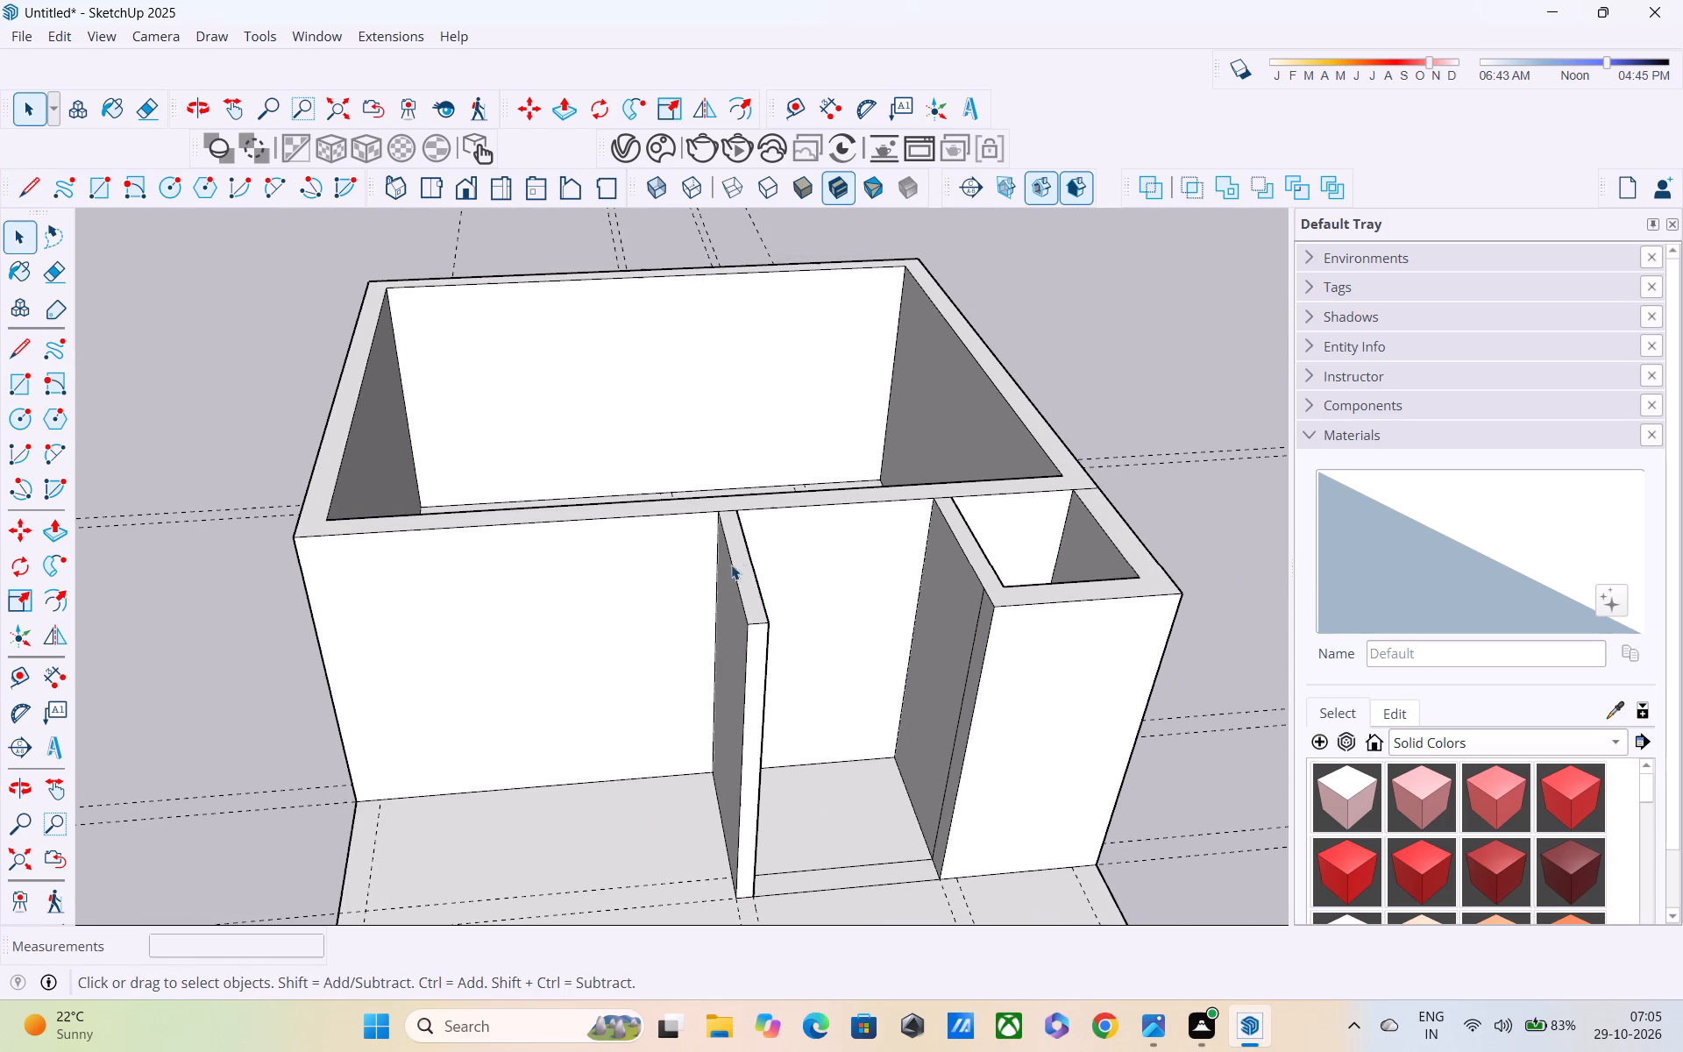
shift+middle_drag(734, 650, 736, 247)
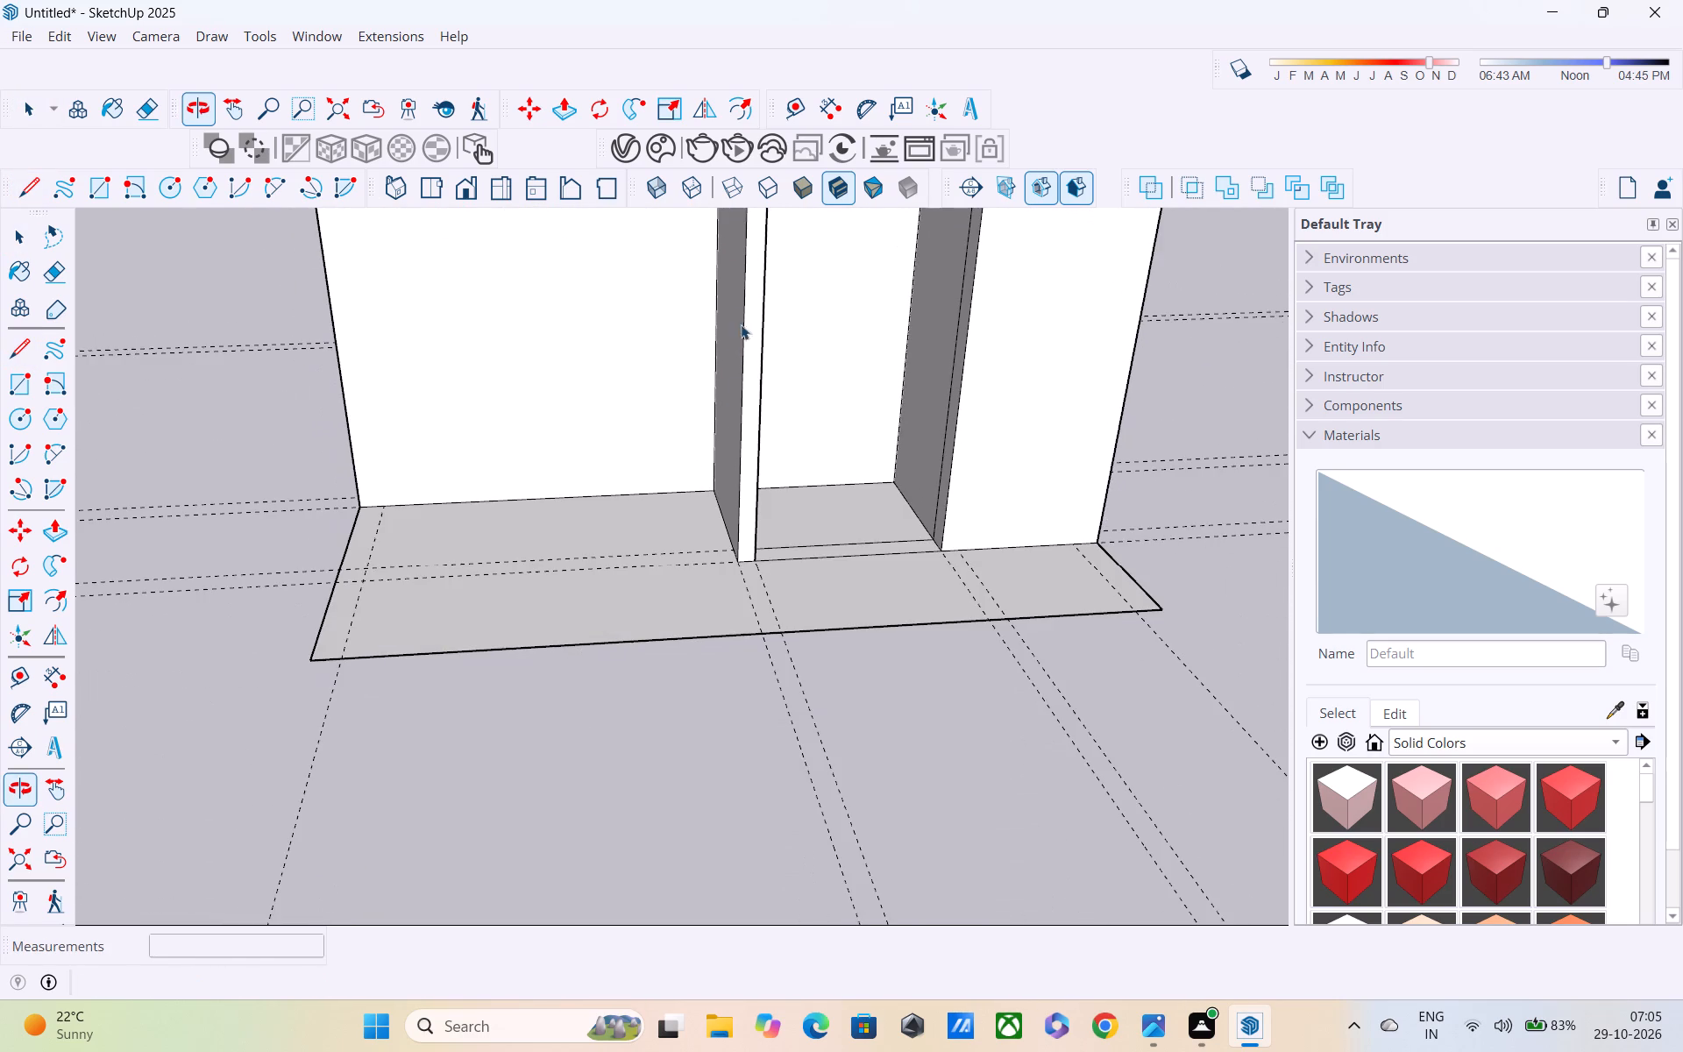
middle_drag(760, 574, 760, 649)
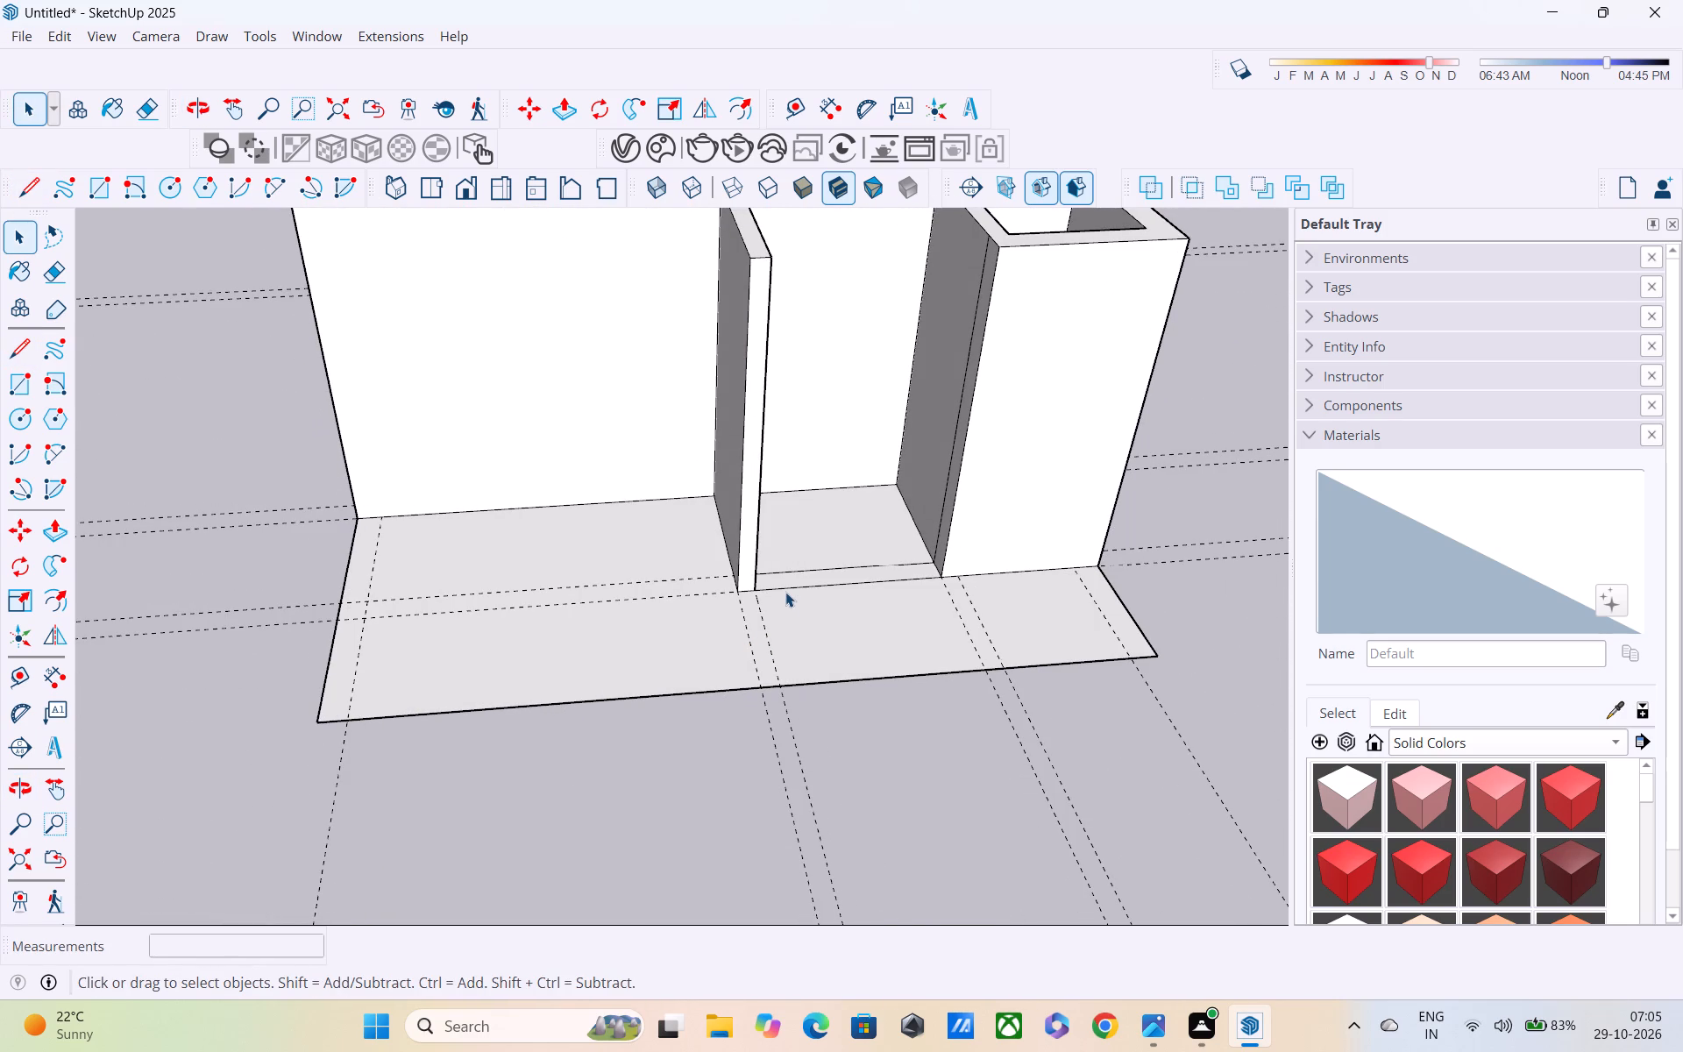
click(785, 590)
key(m)
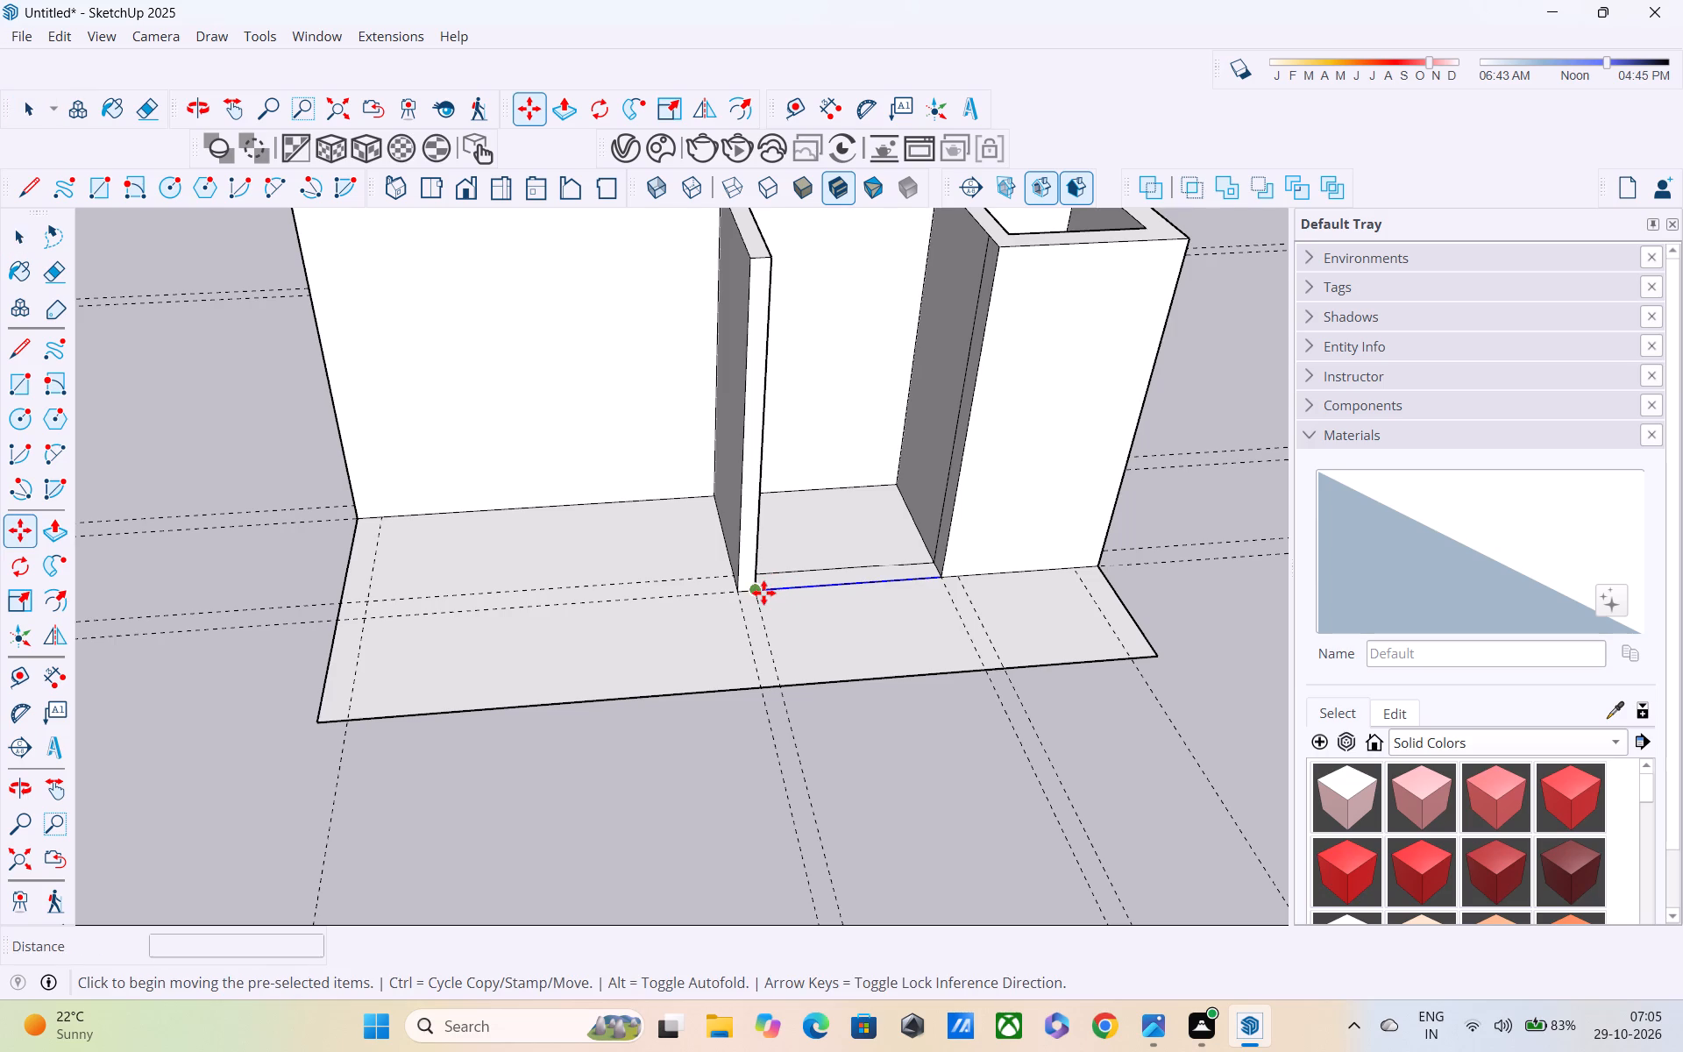
click(756, 591)
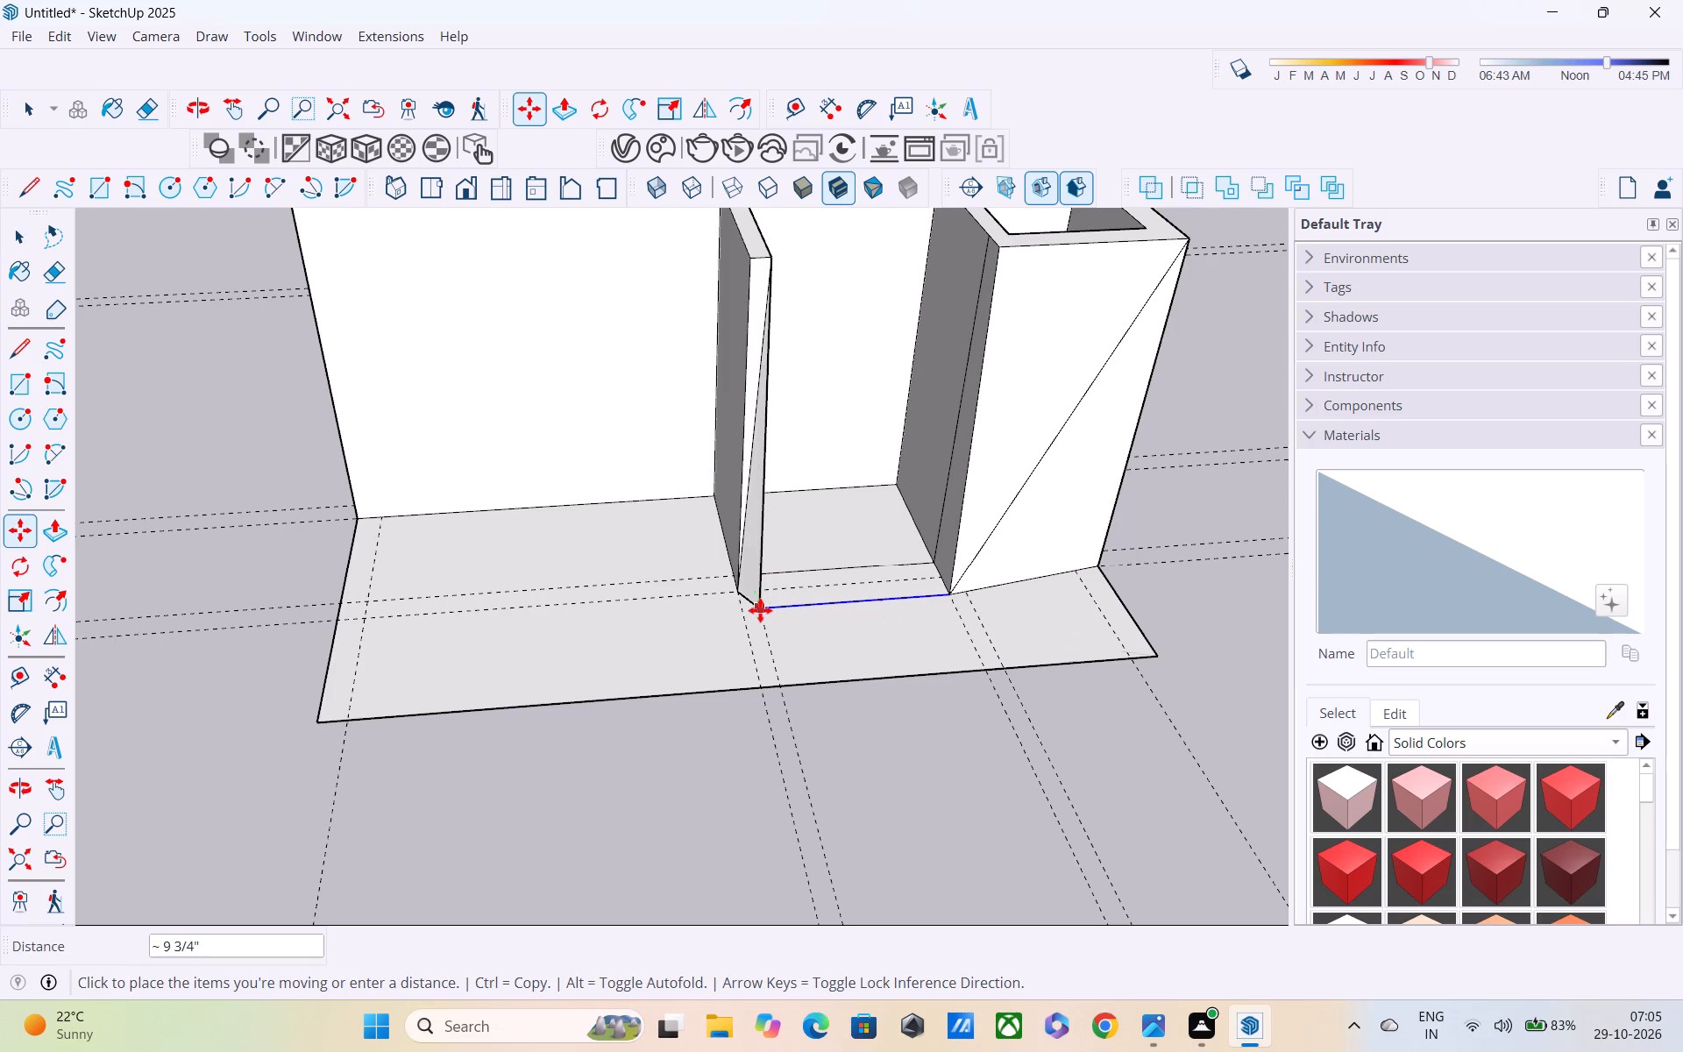
click(778, 683)
key(slash)
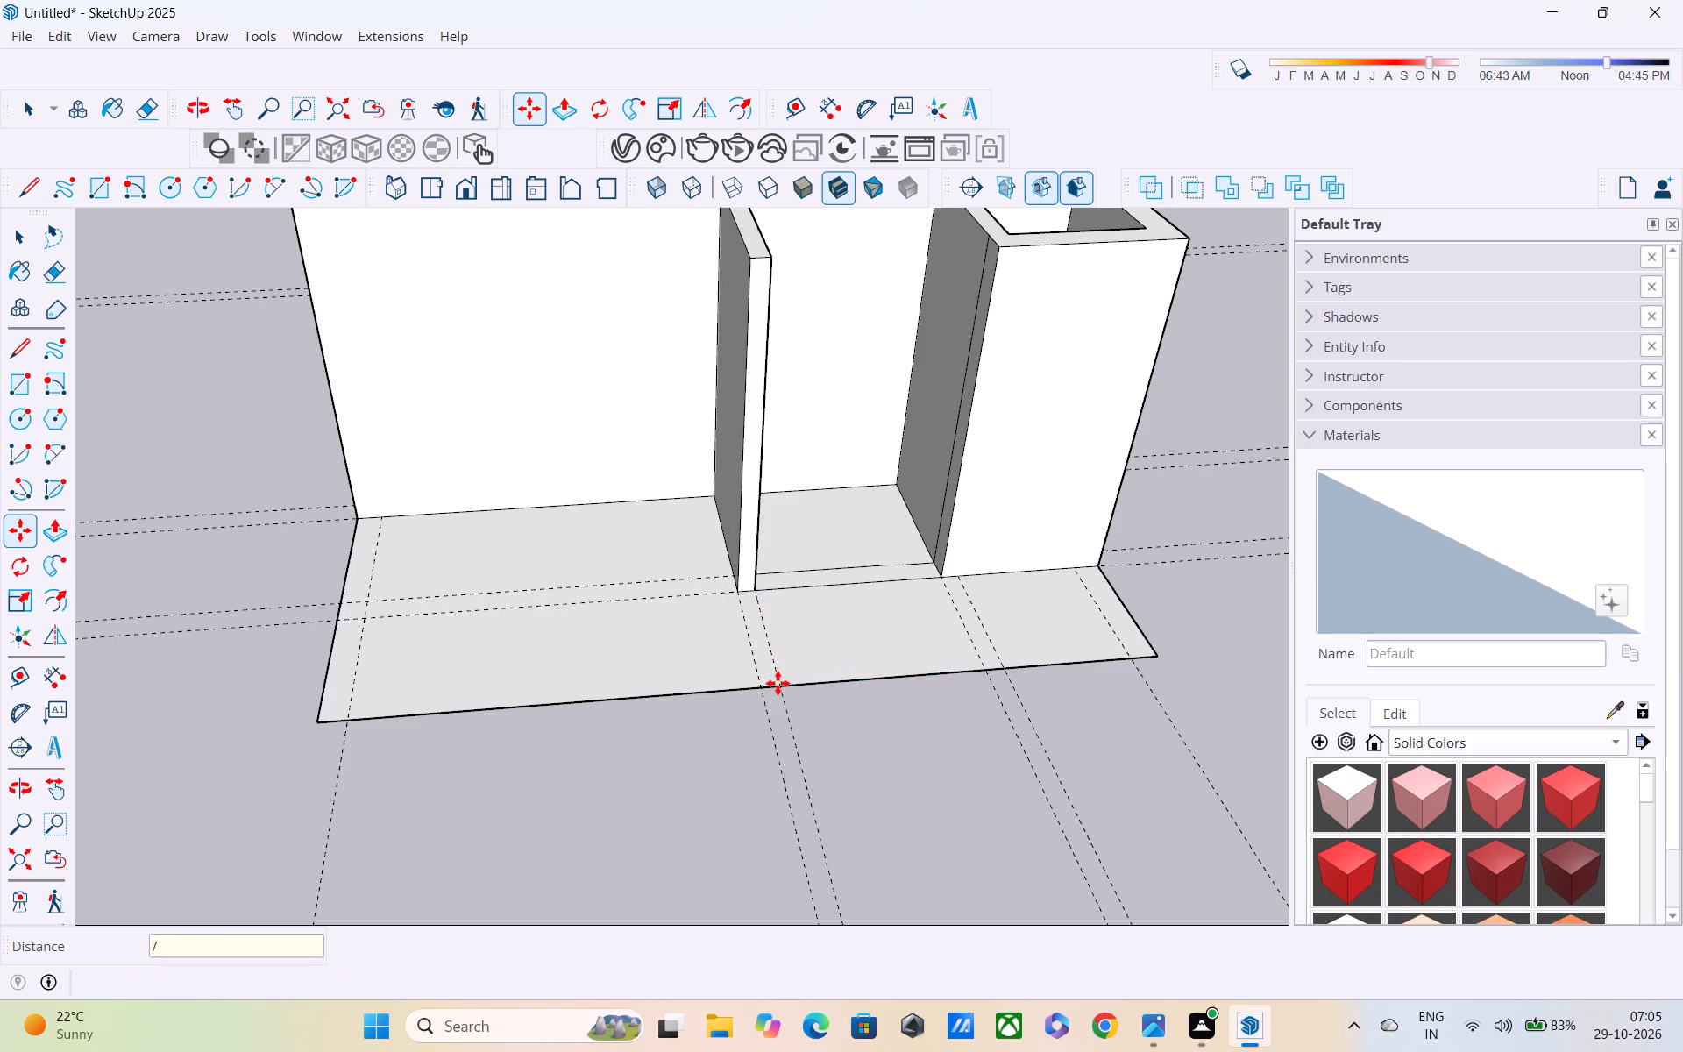
key(4)
key(Return)
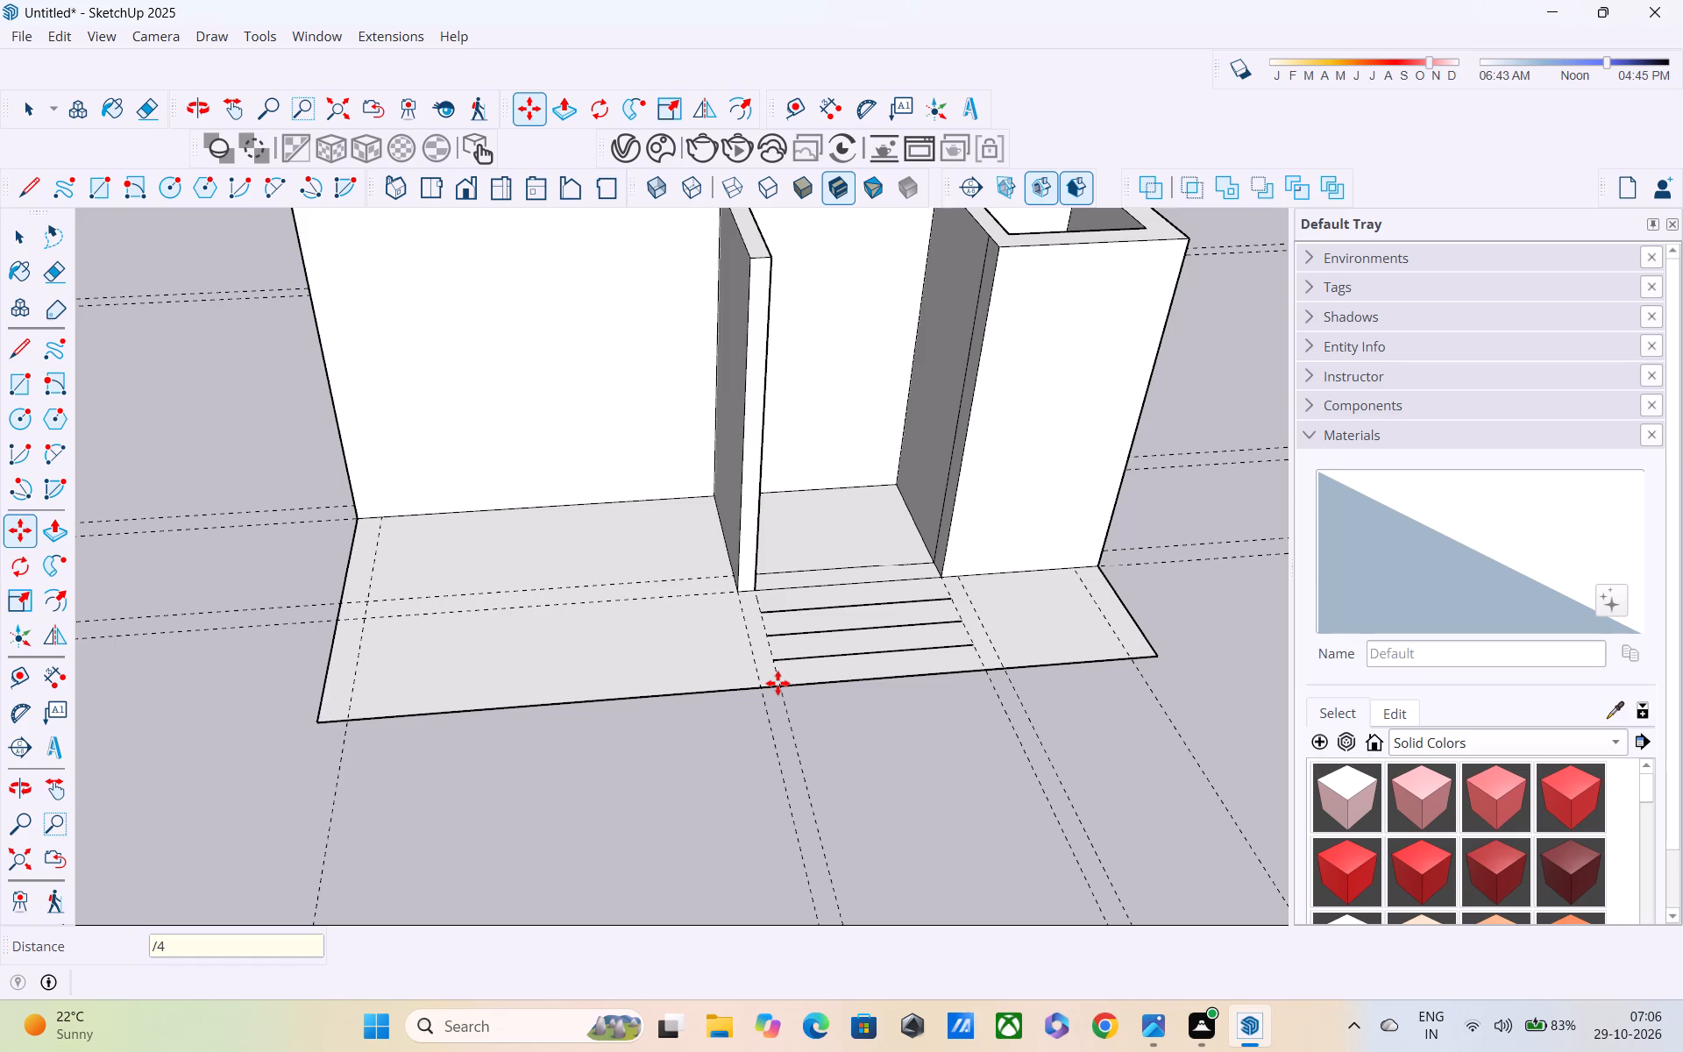
Draw two 4' side lines from the opening's outer corners to the slab's front edge, closing both ends of the four step strips.
key(l)
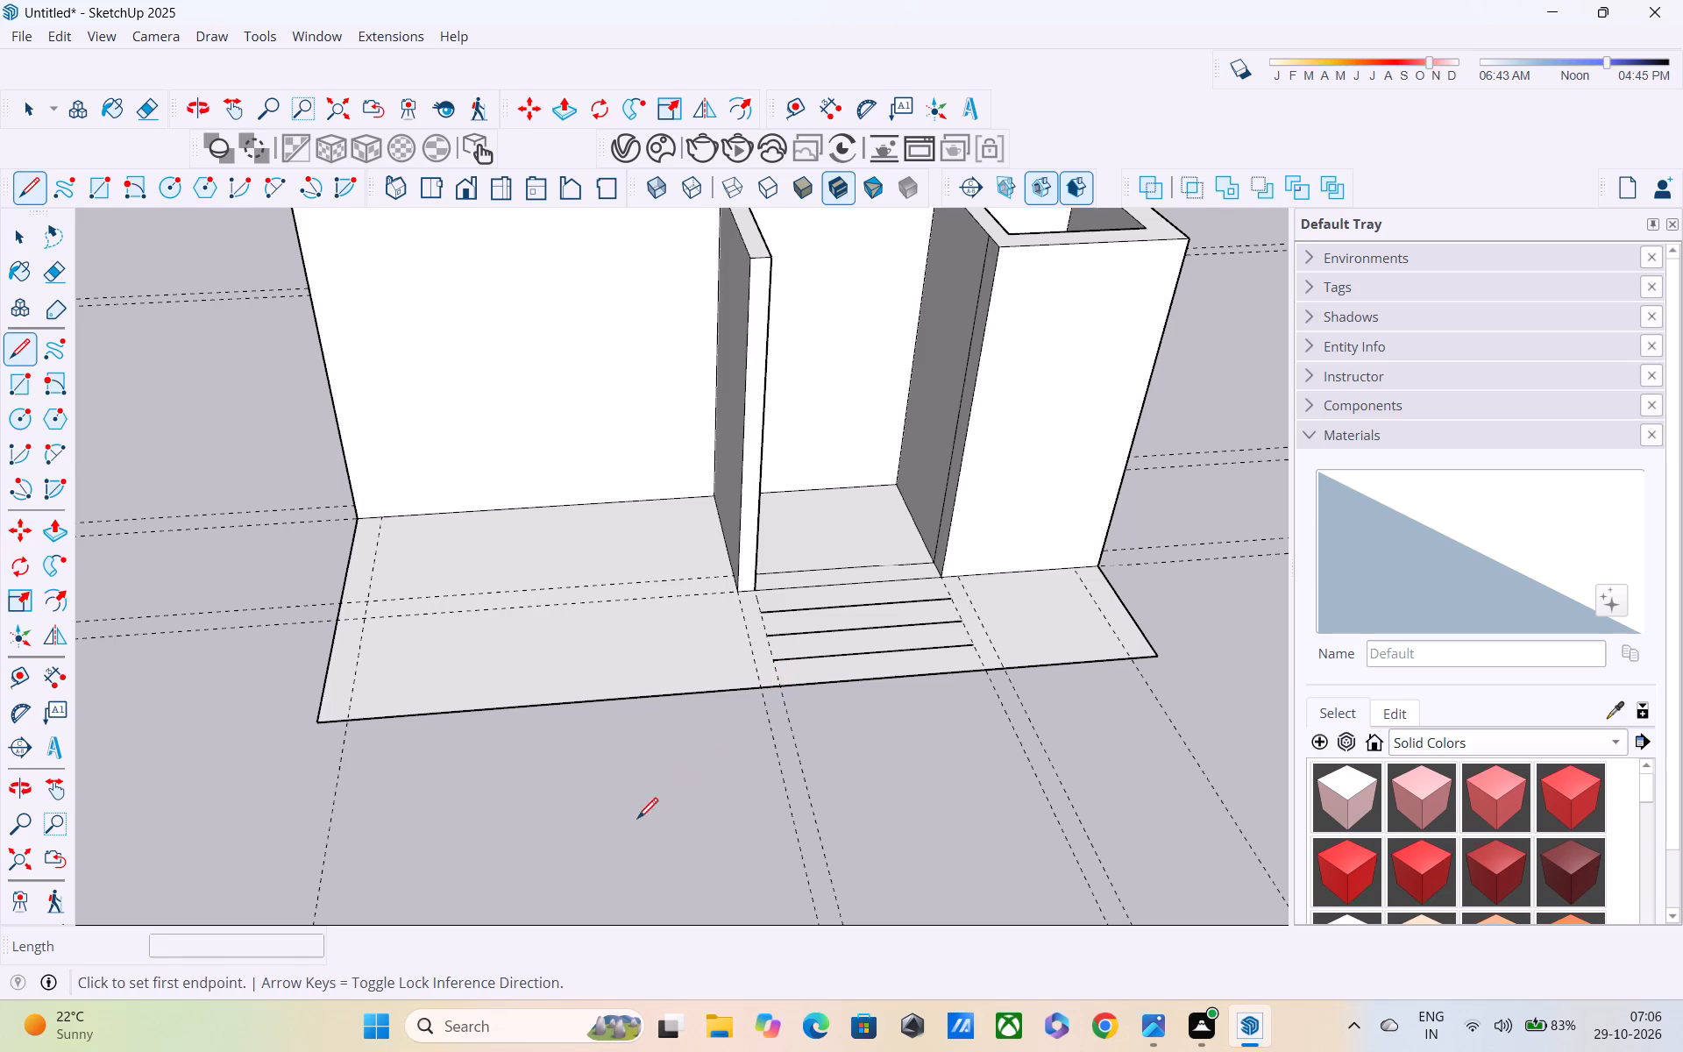
middle_drag(792, 466, 774, 545)
scroll(751, 619, up, 4)
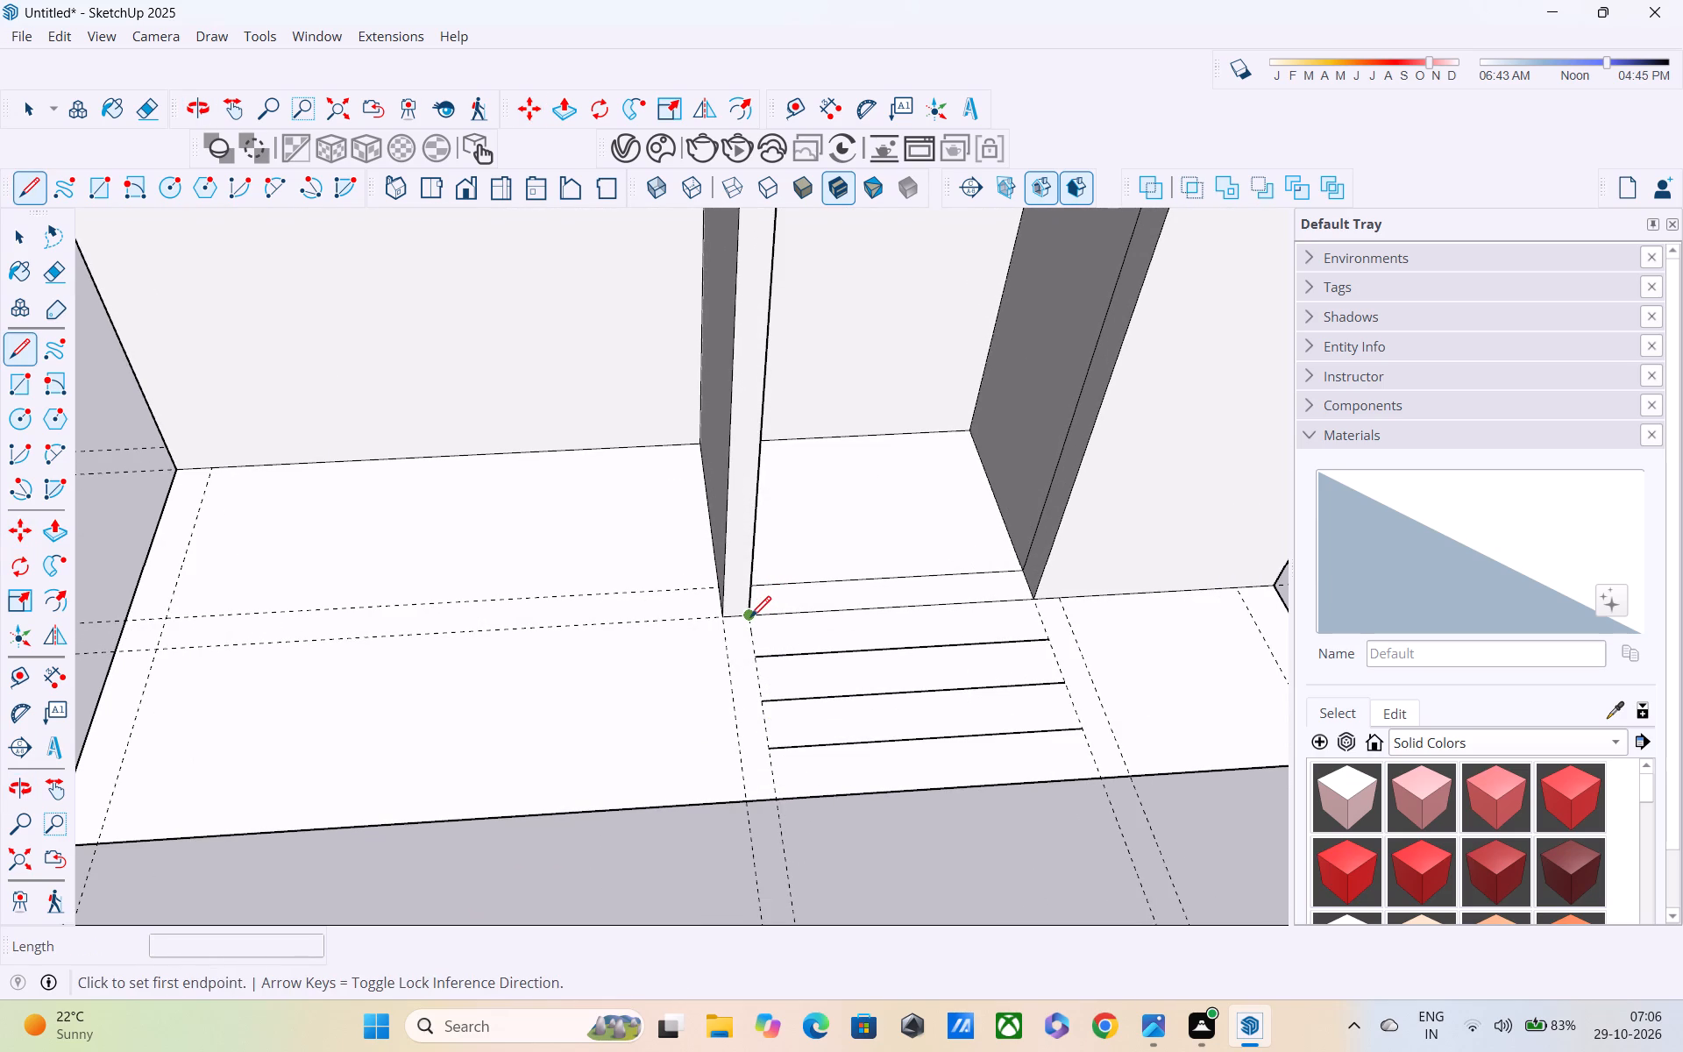
click(750, 619)
click(769, 798)
click(1043, 601)
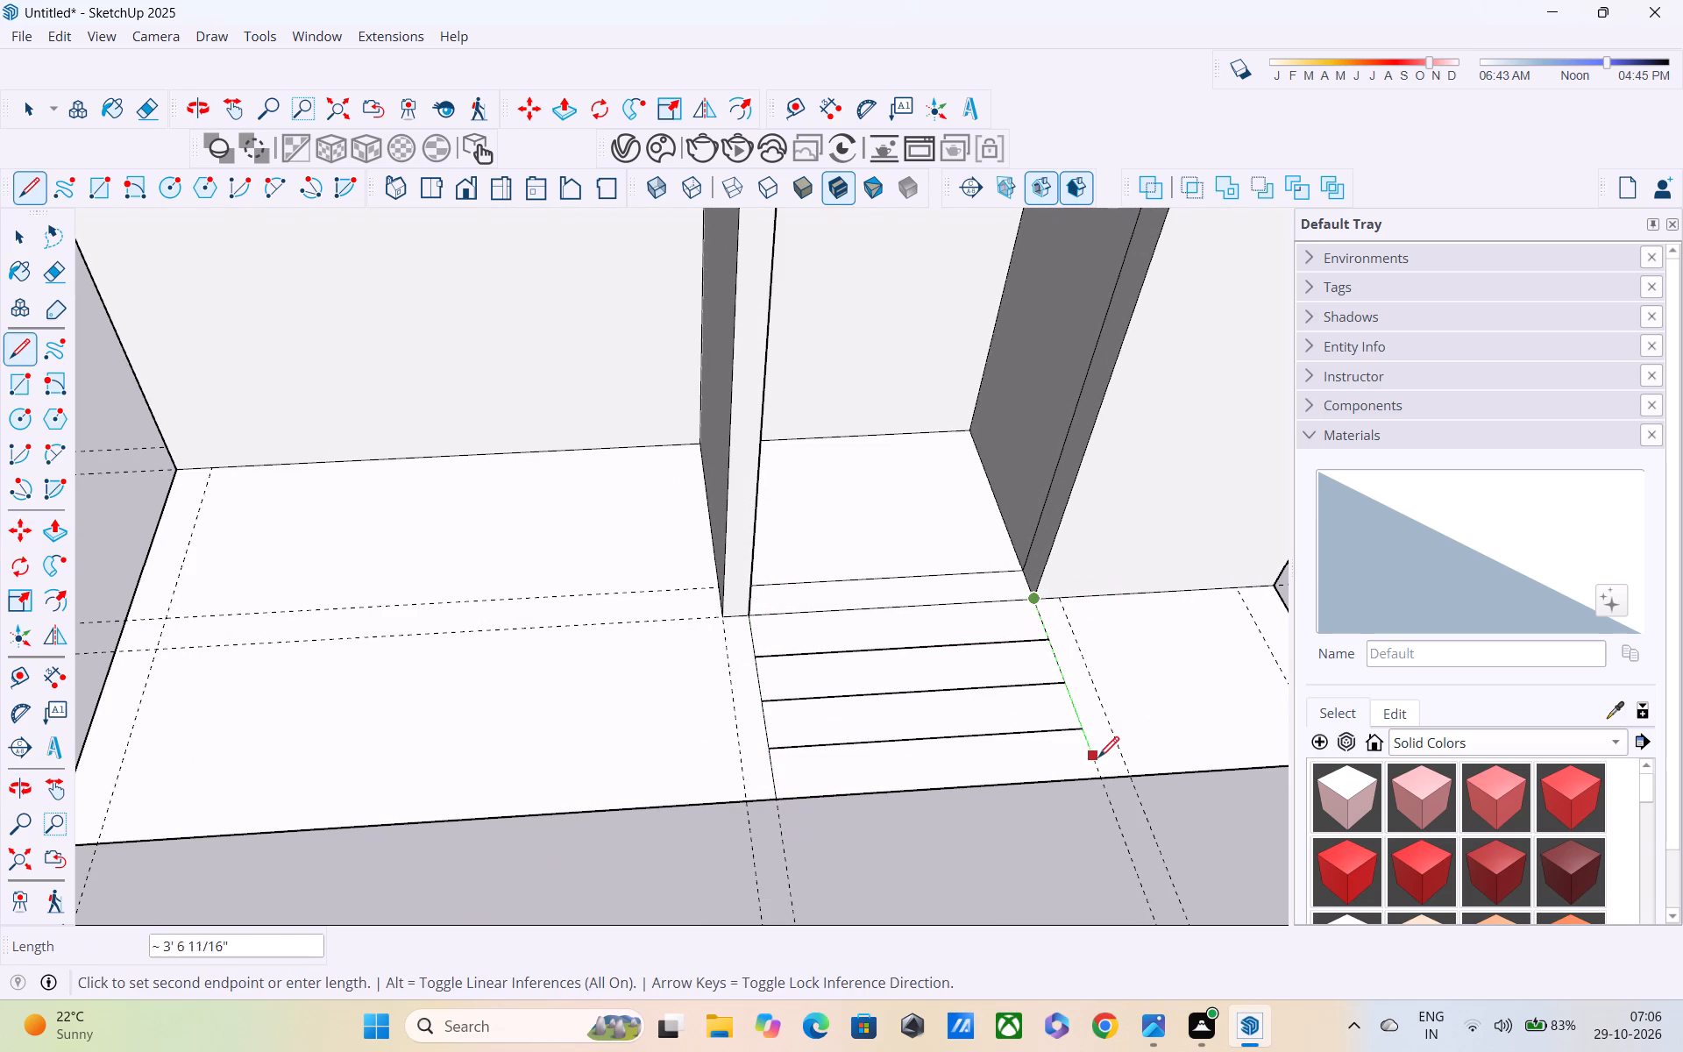
click(1101, 772)
key(space)
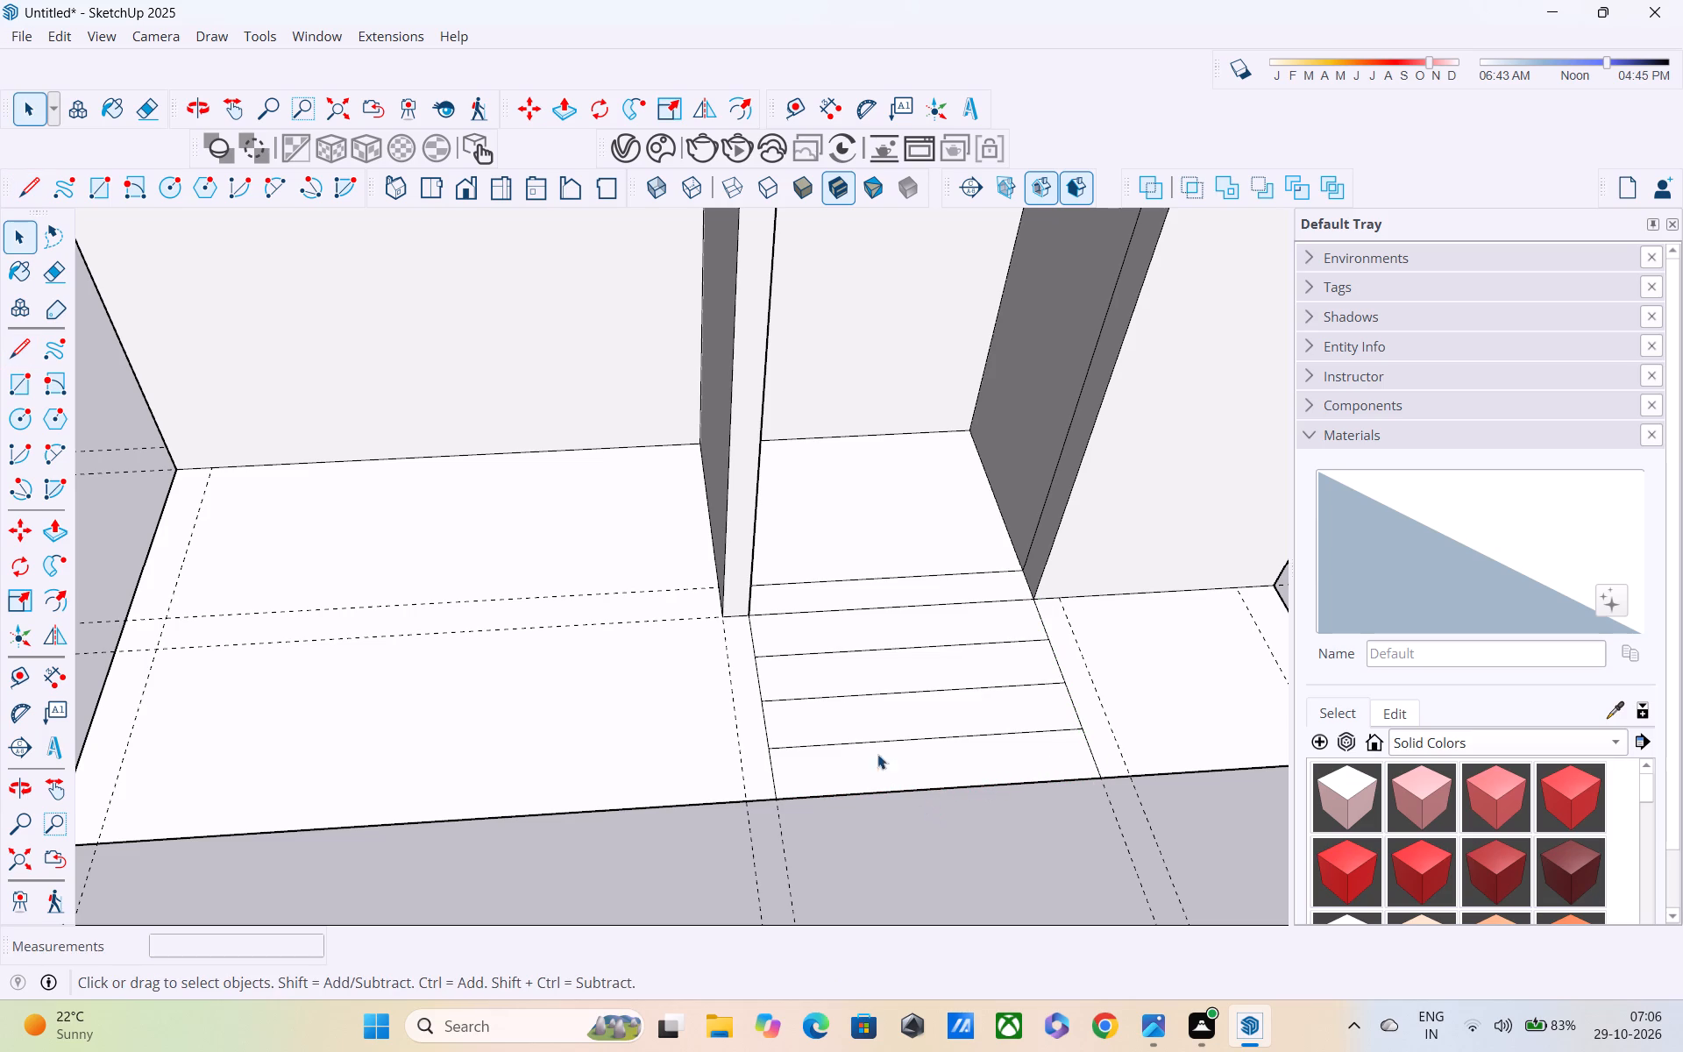
Push/Pull the step strip nearest the 6' room's opening upward.
key(p)
click(816, 623)
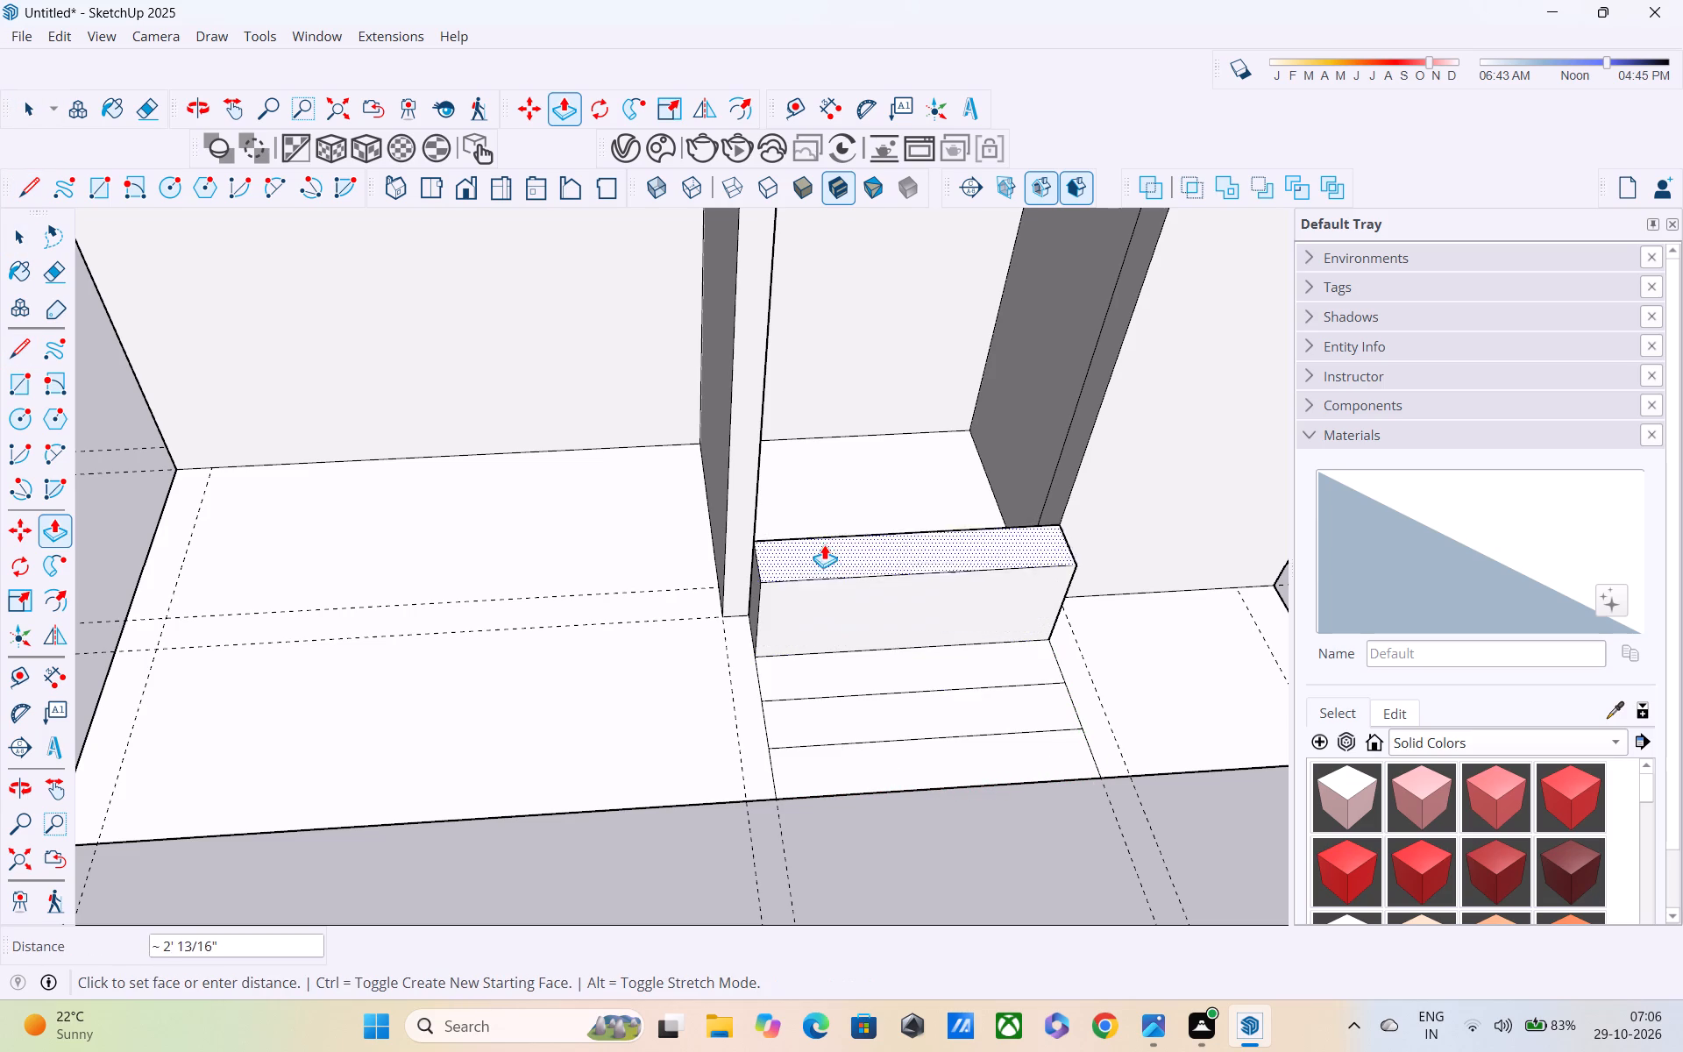
middle_drag(832, 530, 832, 284)
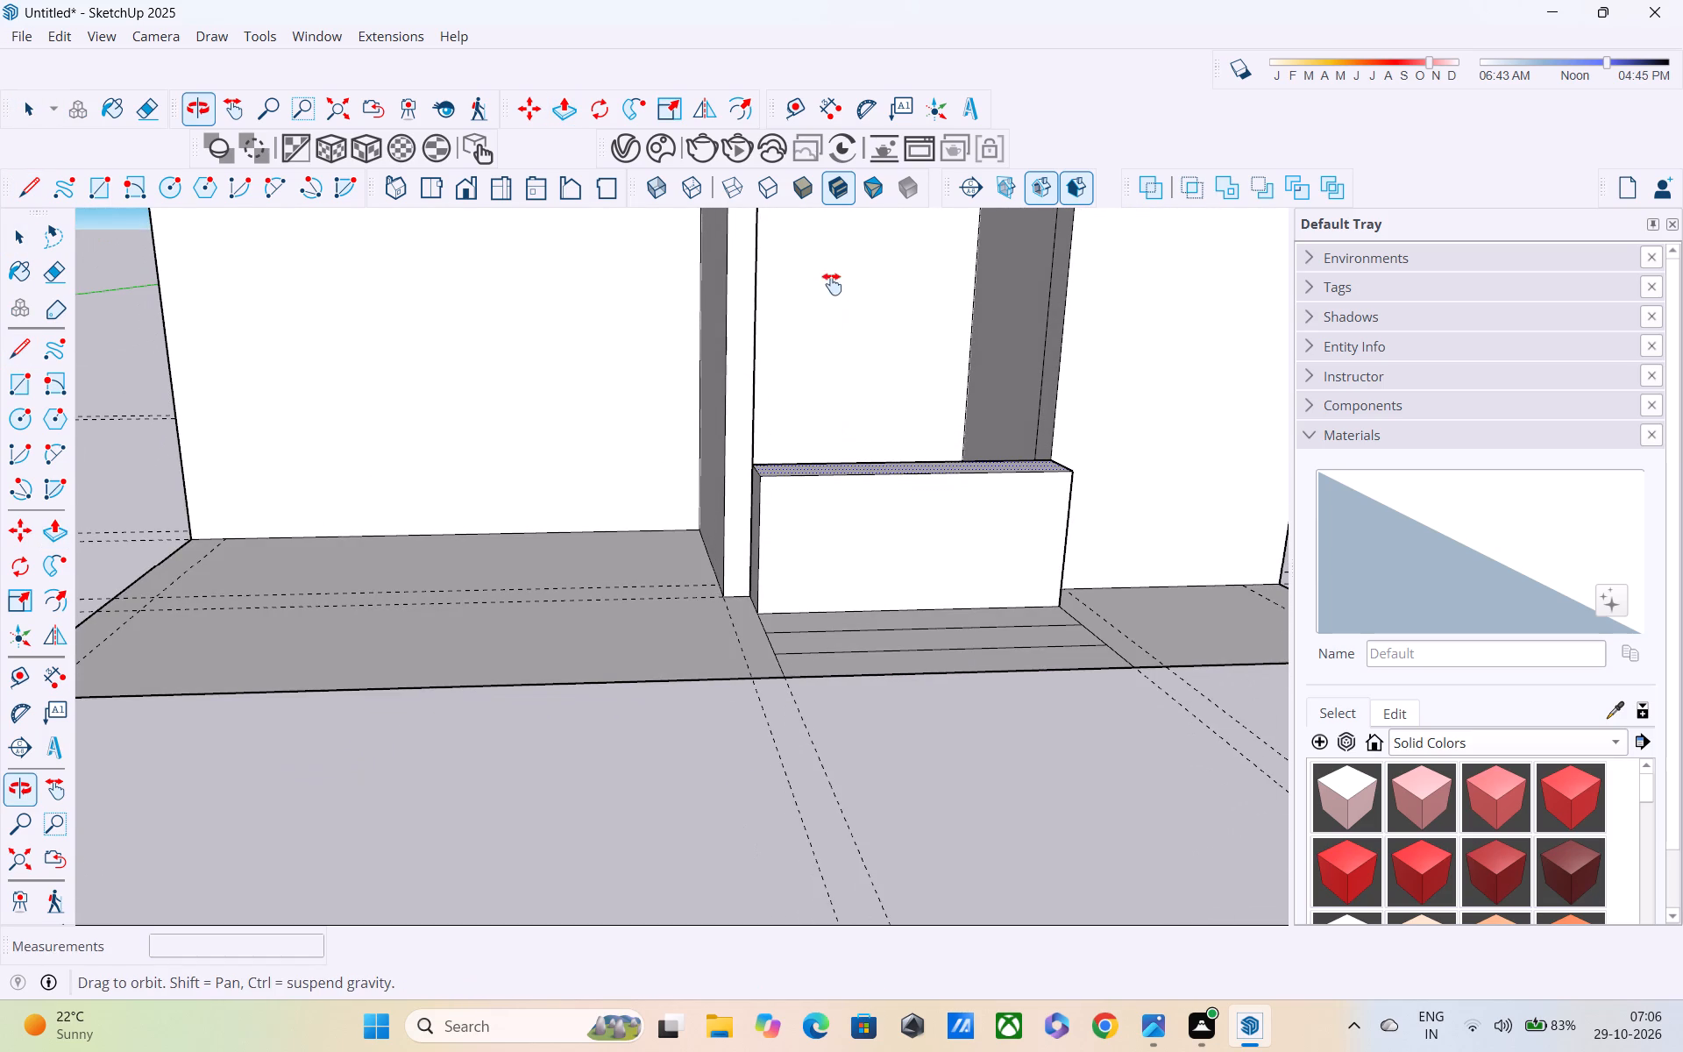
middle_drag(832, 284, 737, 281)
shift+middle_drag(720, 421, 719, 488)
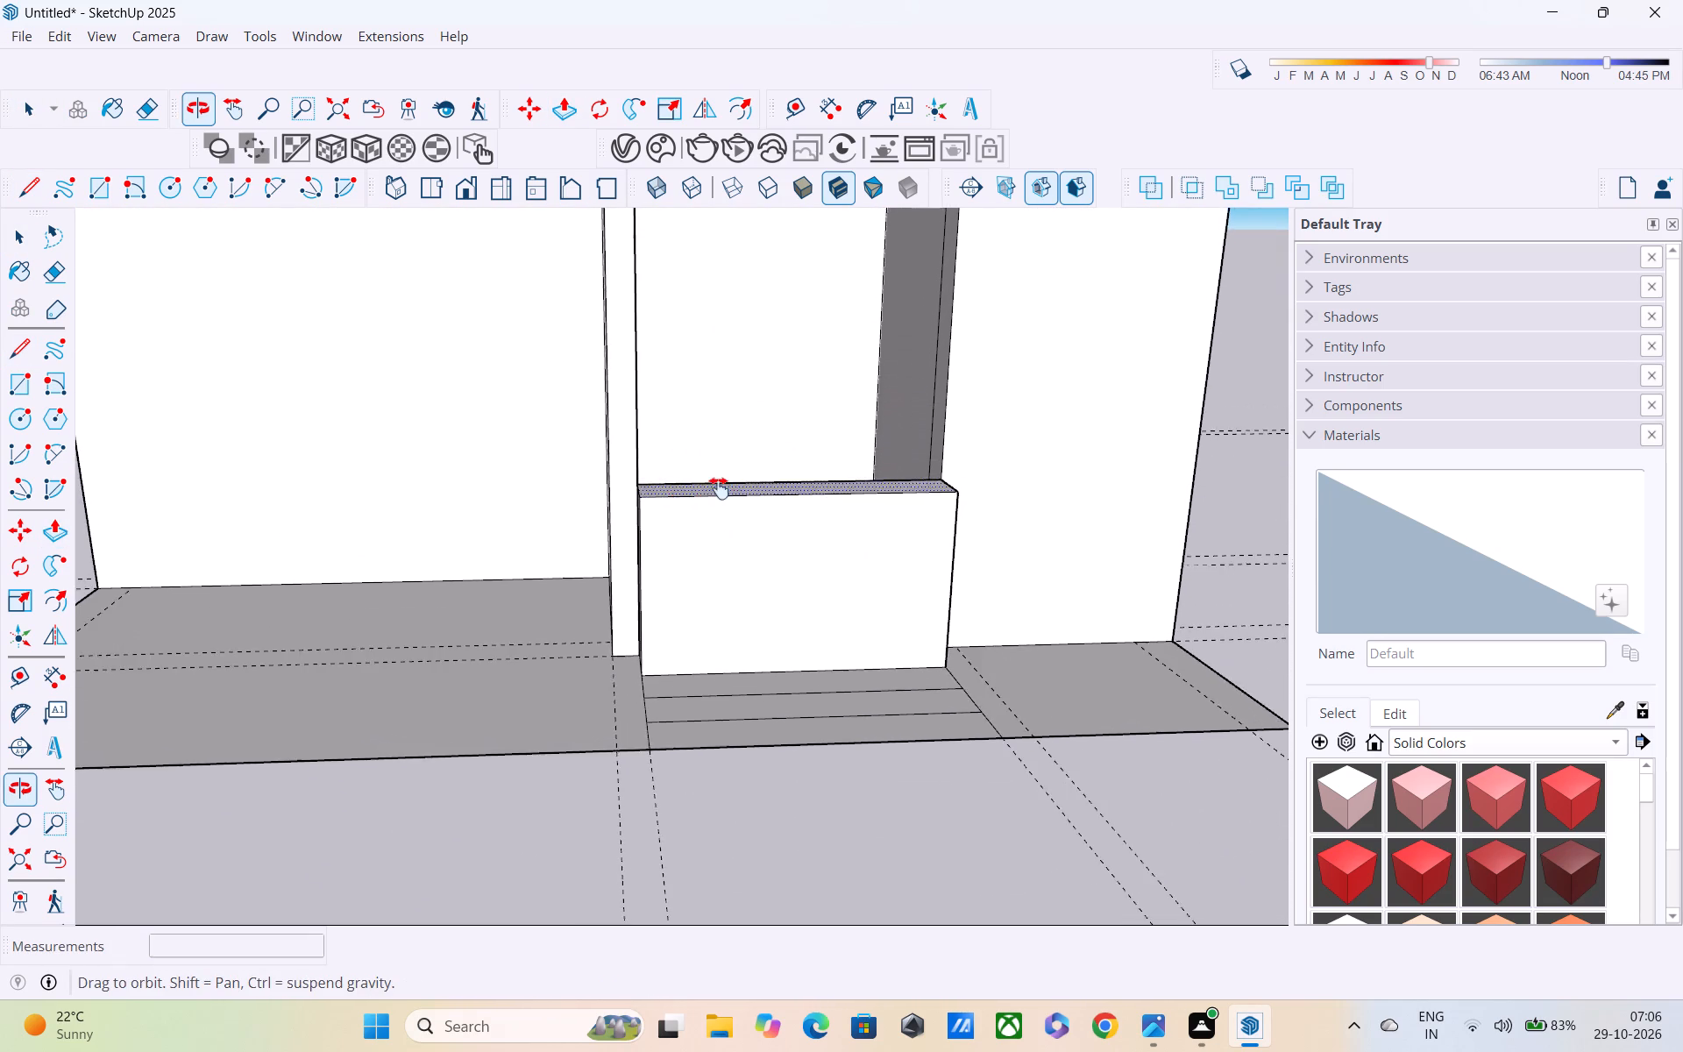
shift+middle_drag(719, 488, 834, 395)
middle_drag(827, 376, 785, 357)
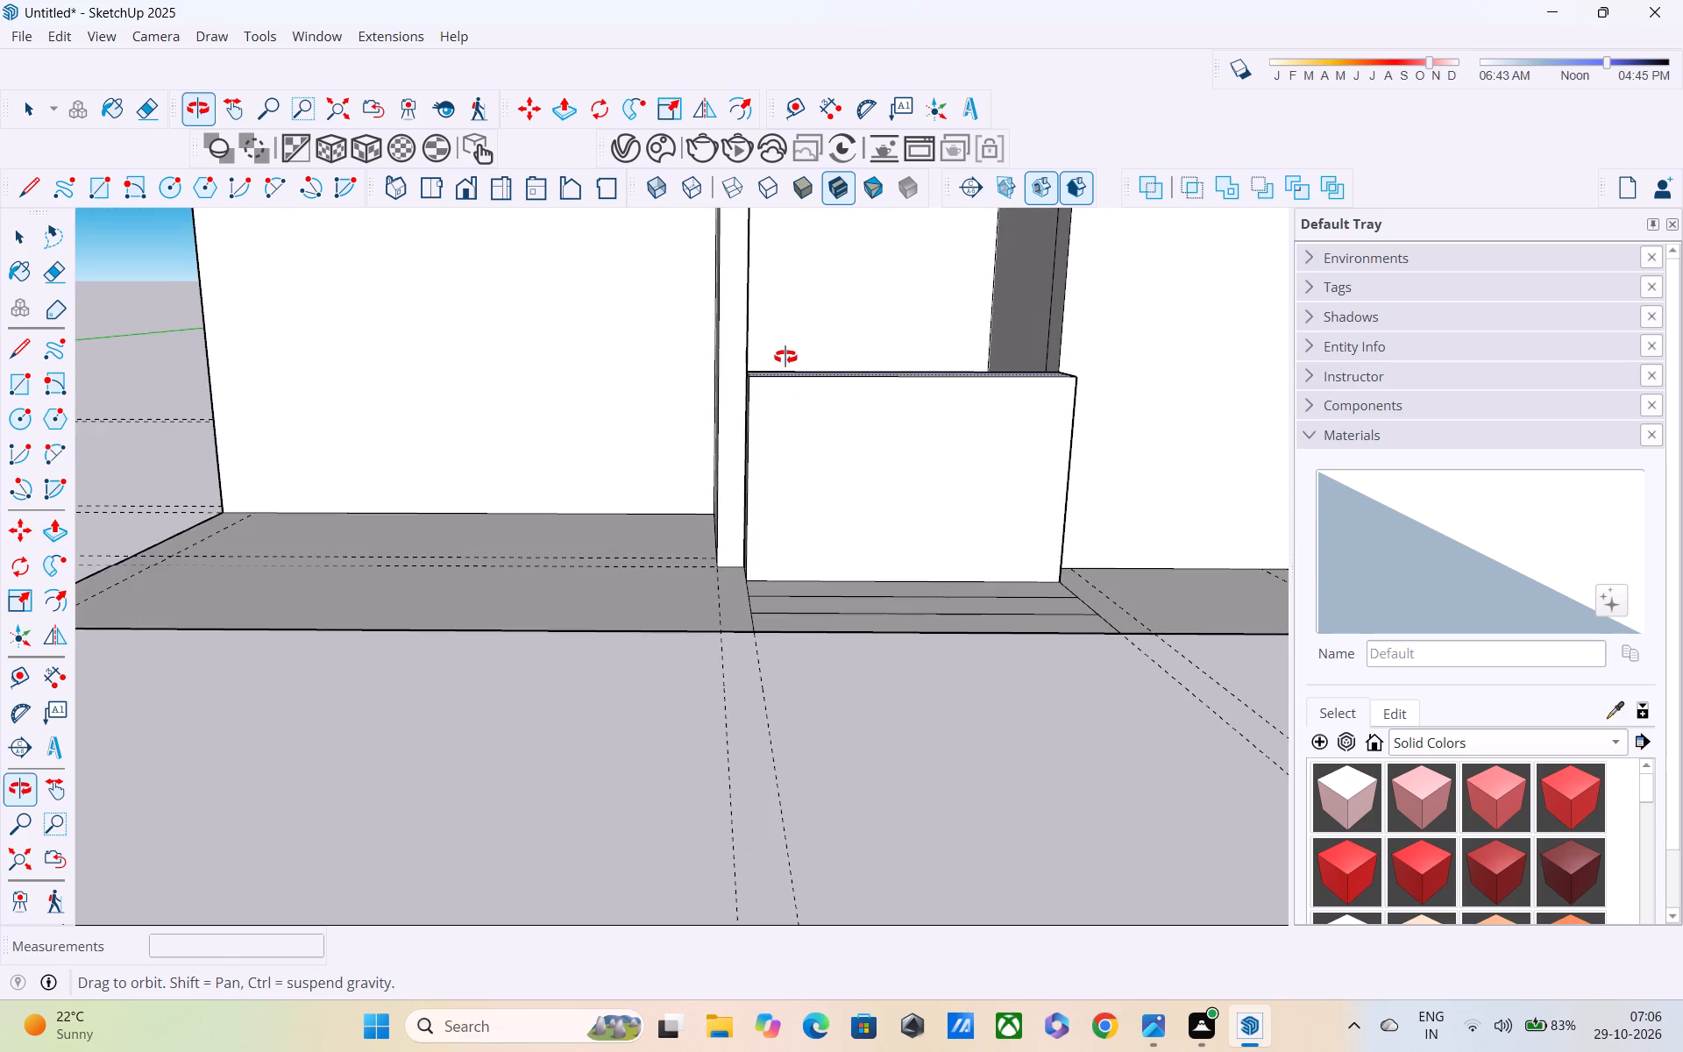
middle_drag(785, 357, 769, 486)
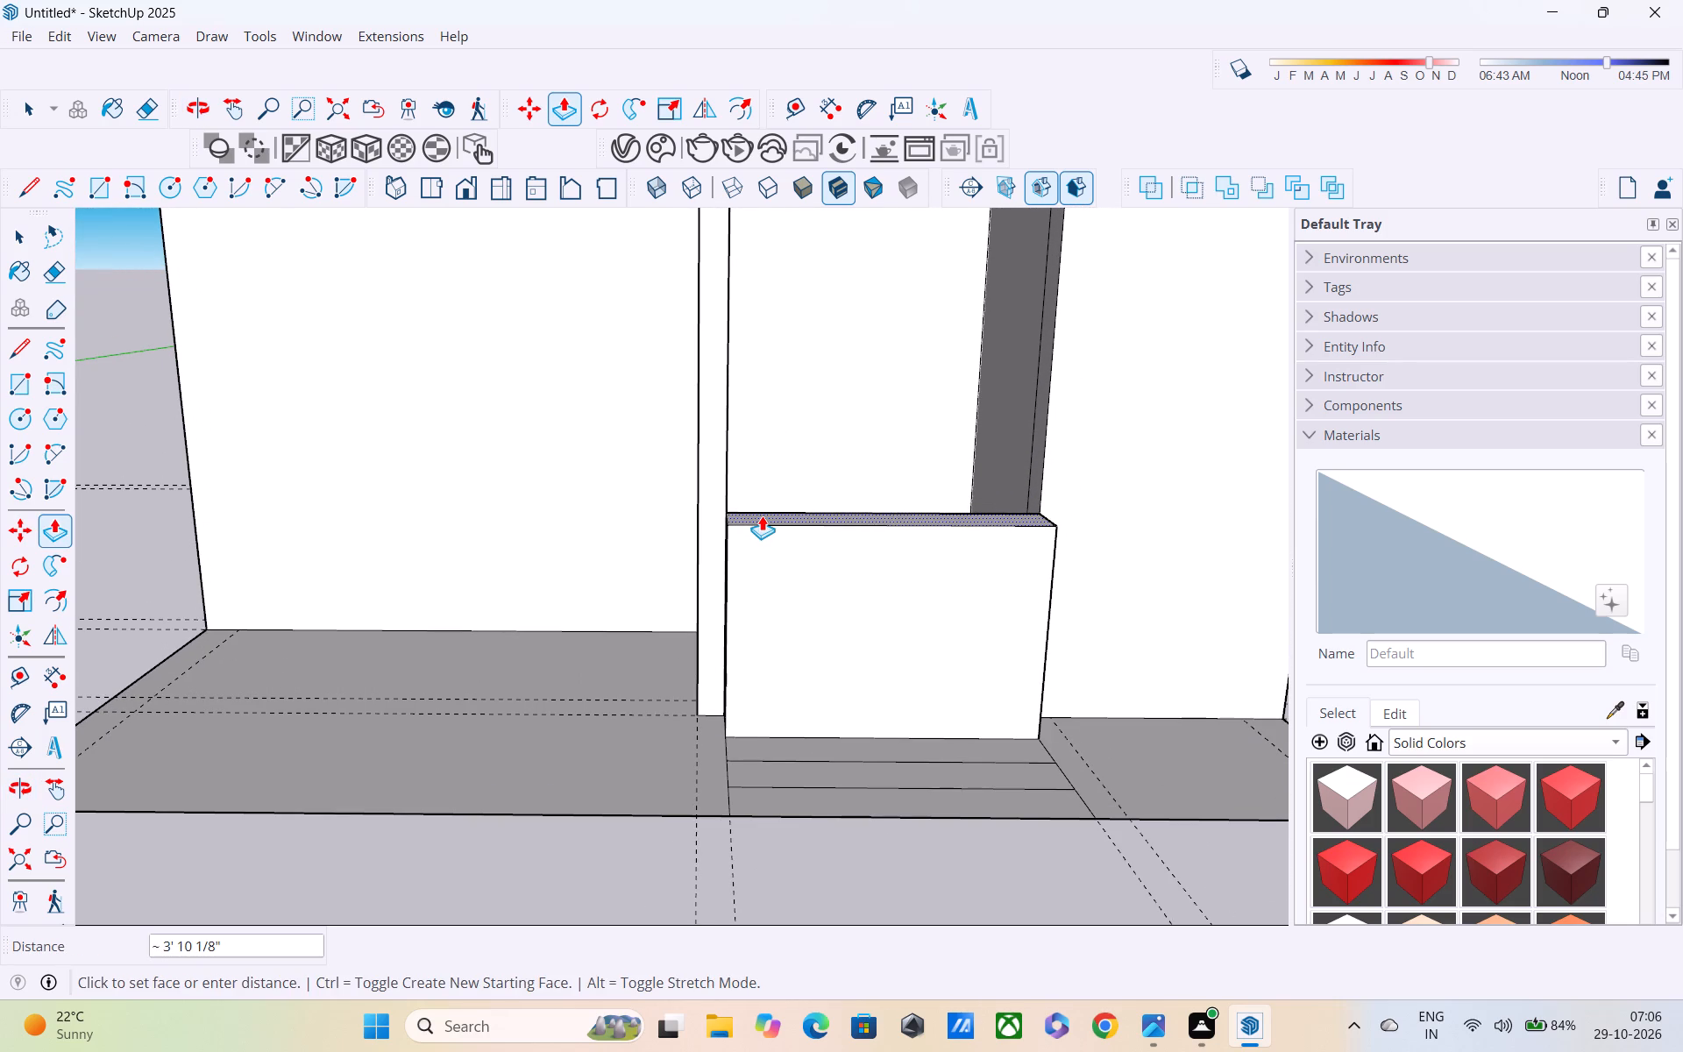
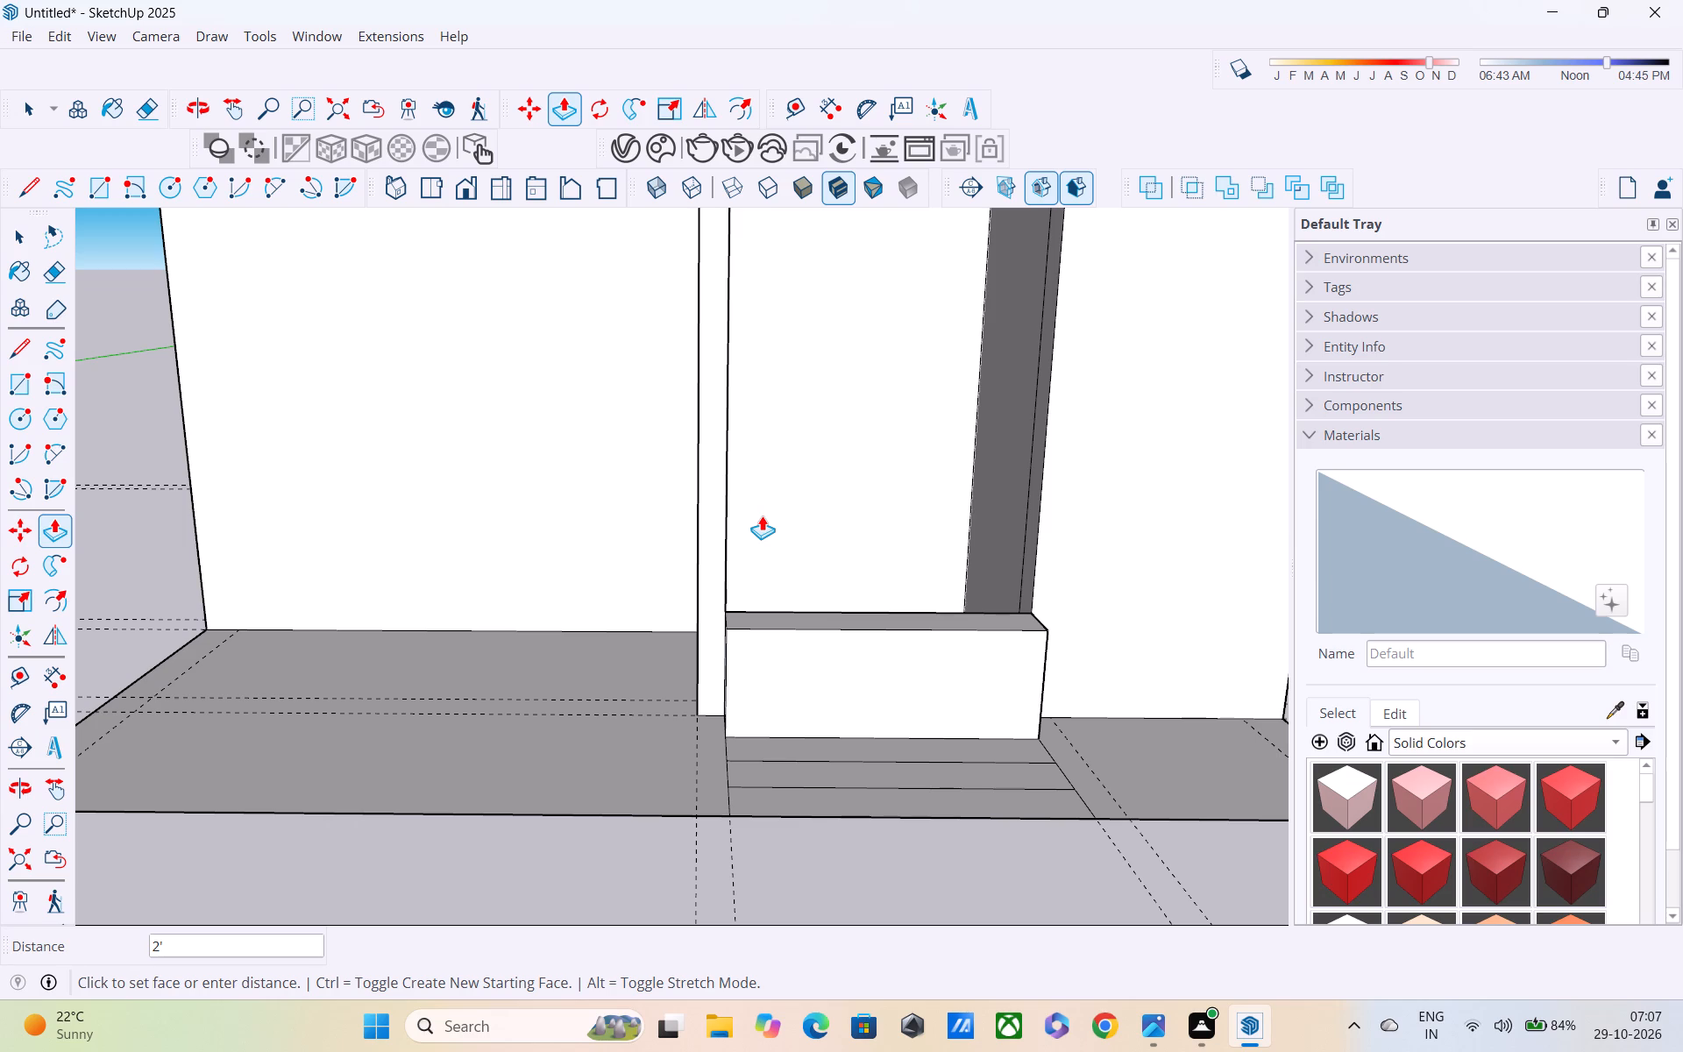
Set the extrusion height of the step strip nearest the 6' room's opening to 40".
text(40)
key(shift+quotedbl)
key(Return)
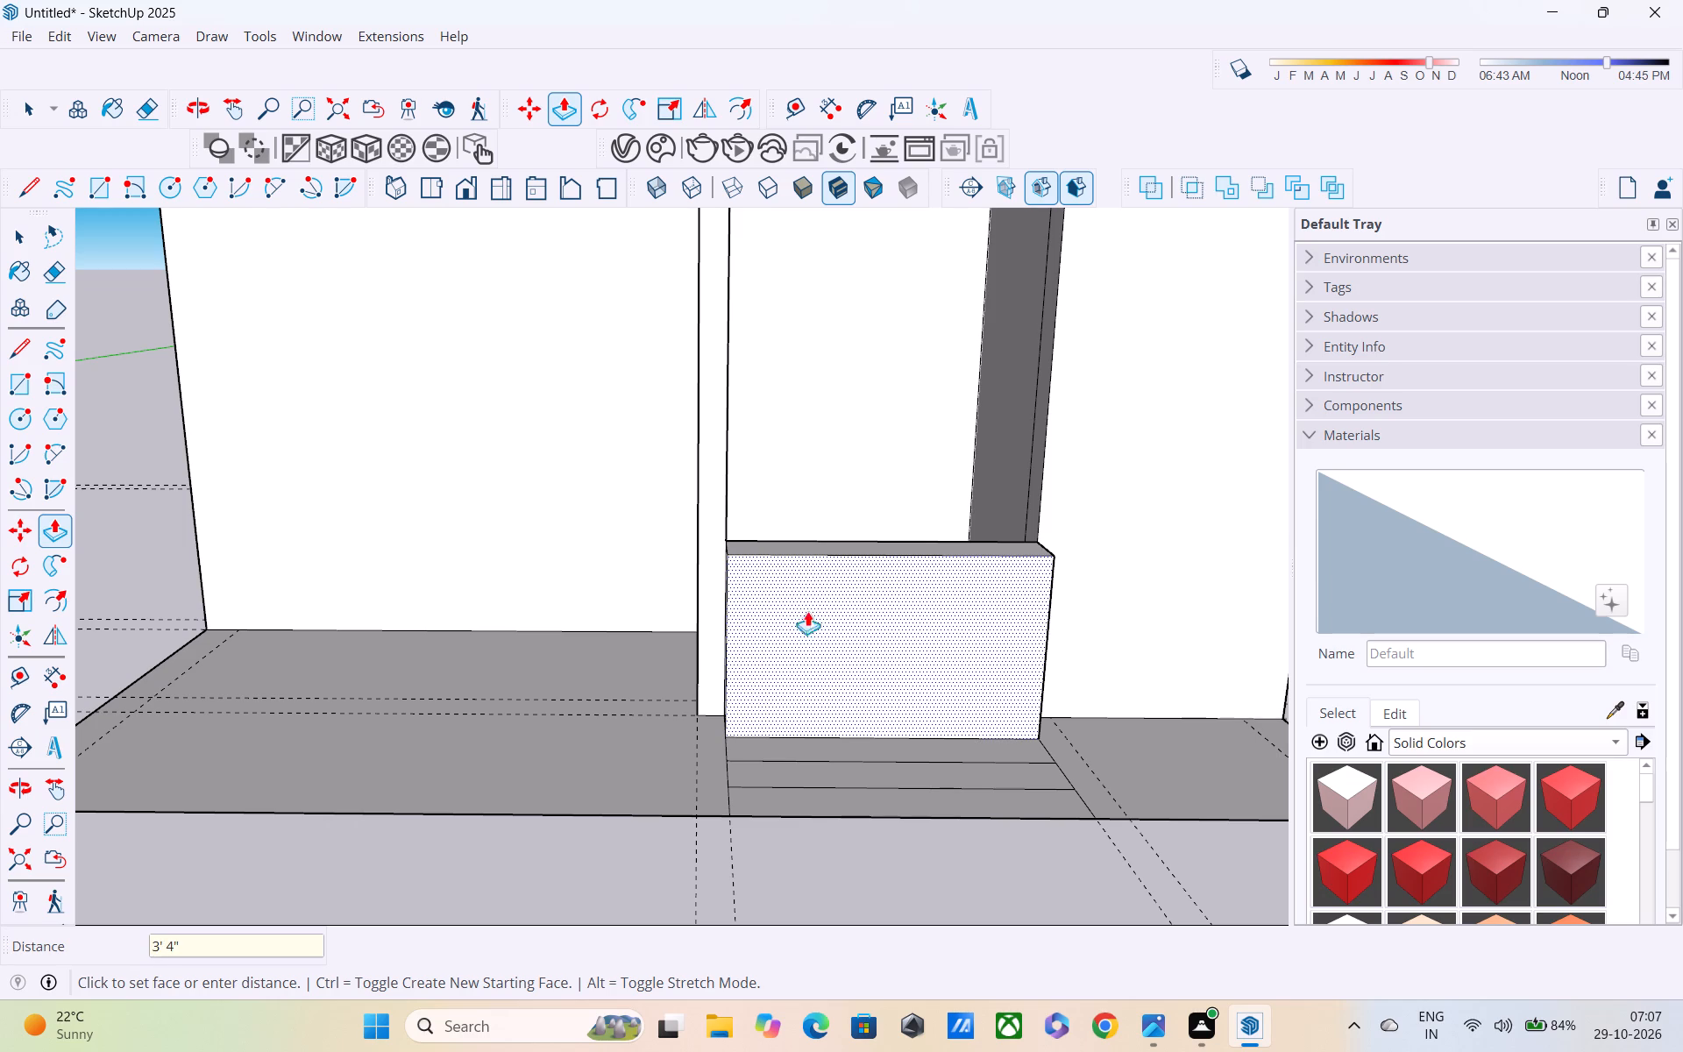
Place a guide on the raised block's front face, 10" below its top front edge.
middle_drag(874, 583, 1455, 554)
middle_drag(1180, 517, 884, 531)
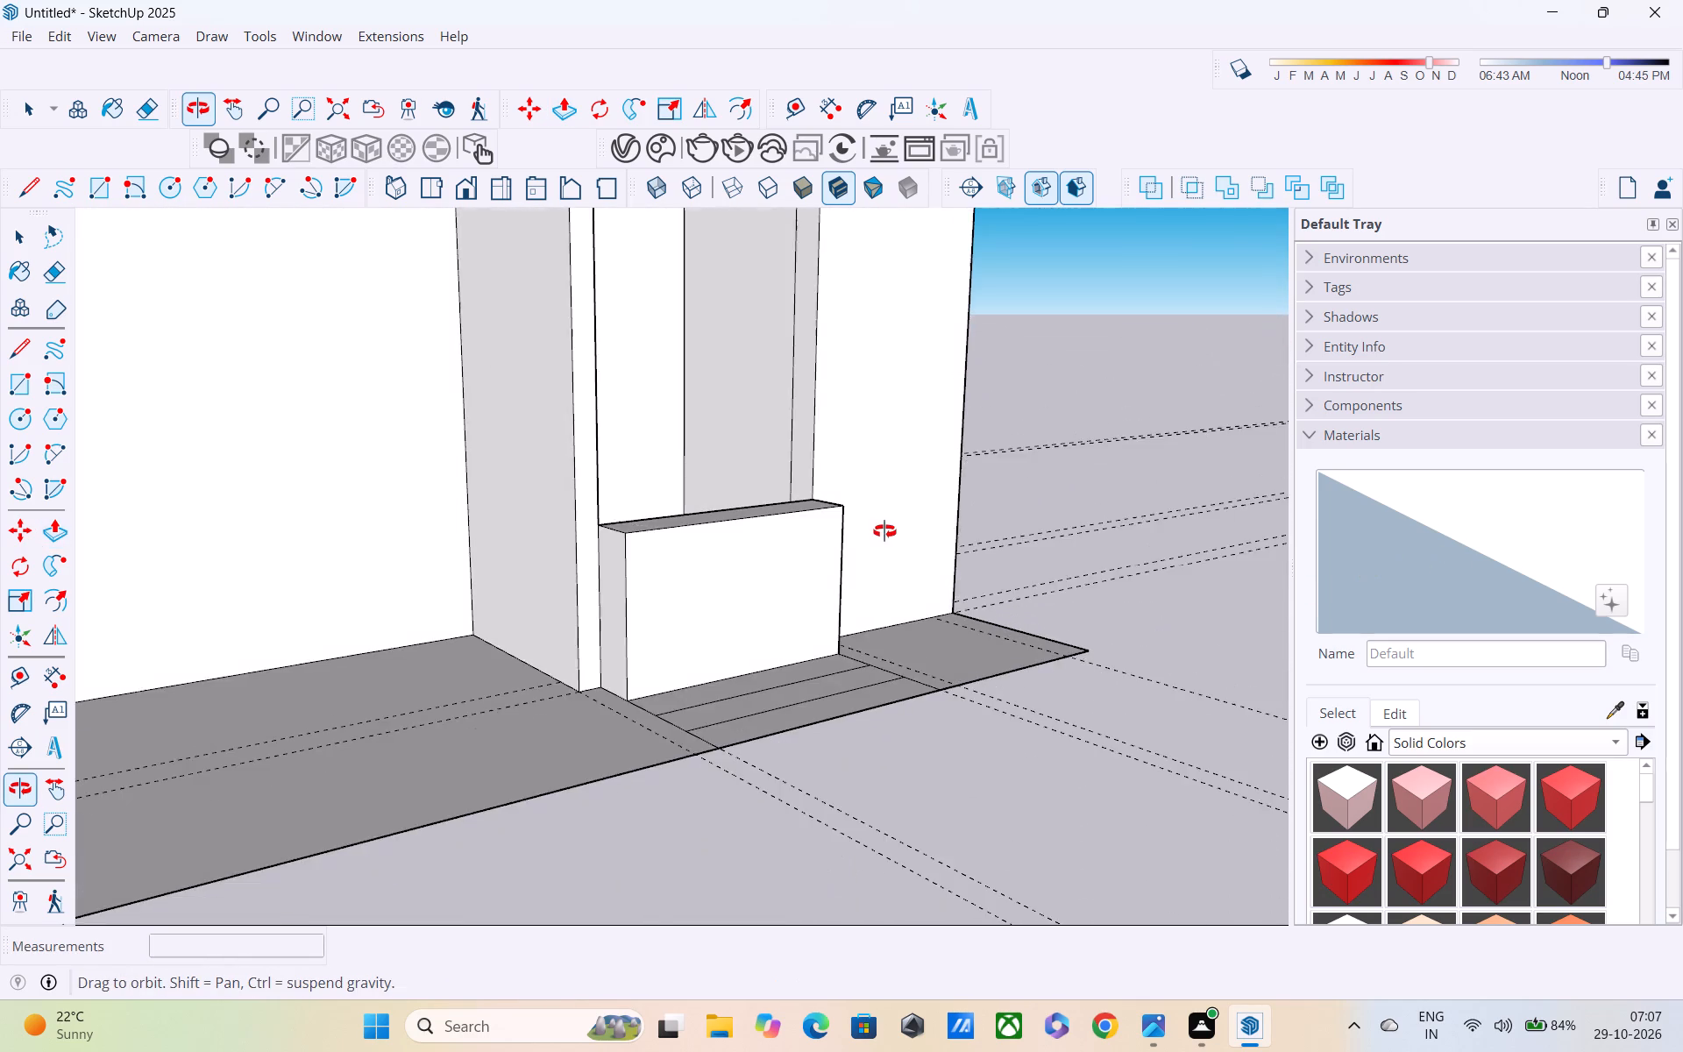
middle_drag(884, 531, 997, 515)
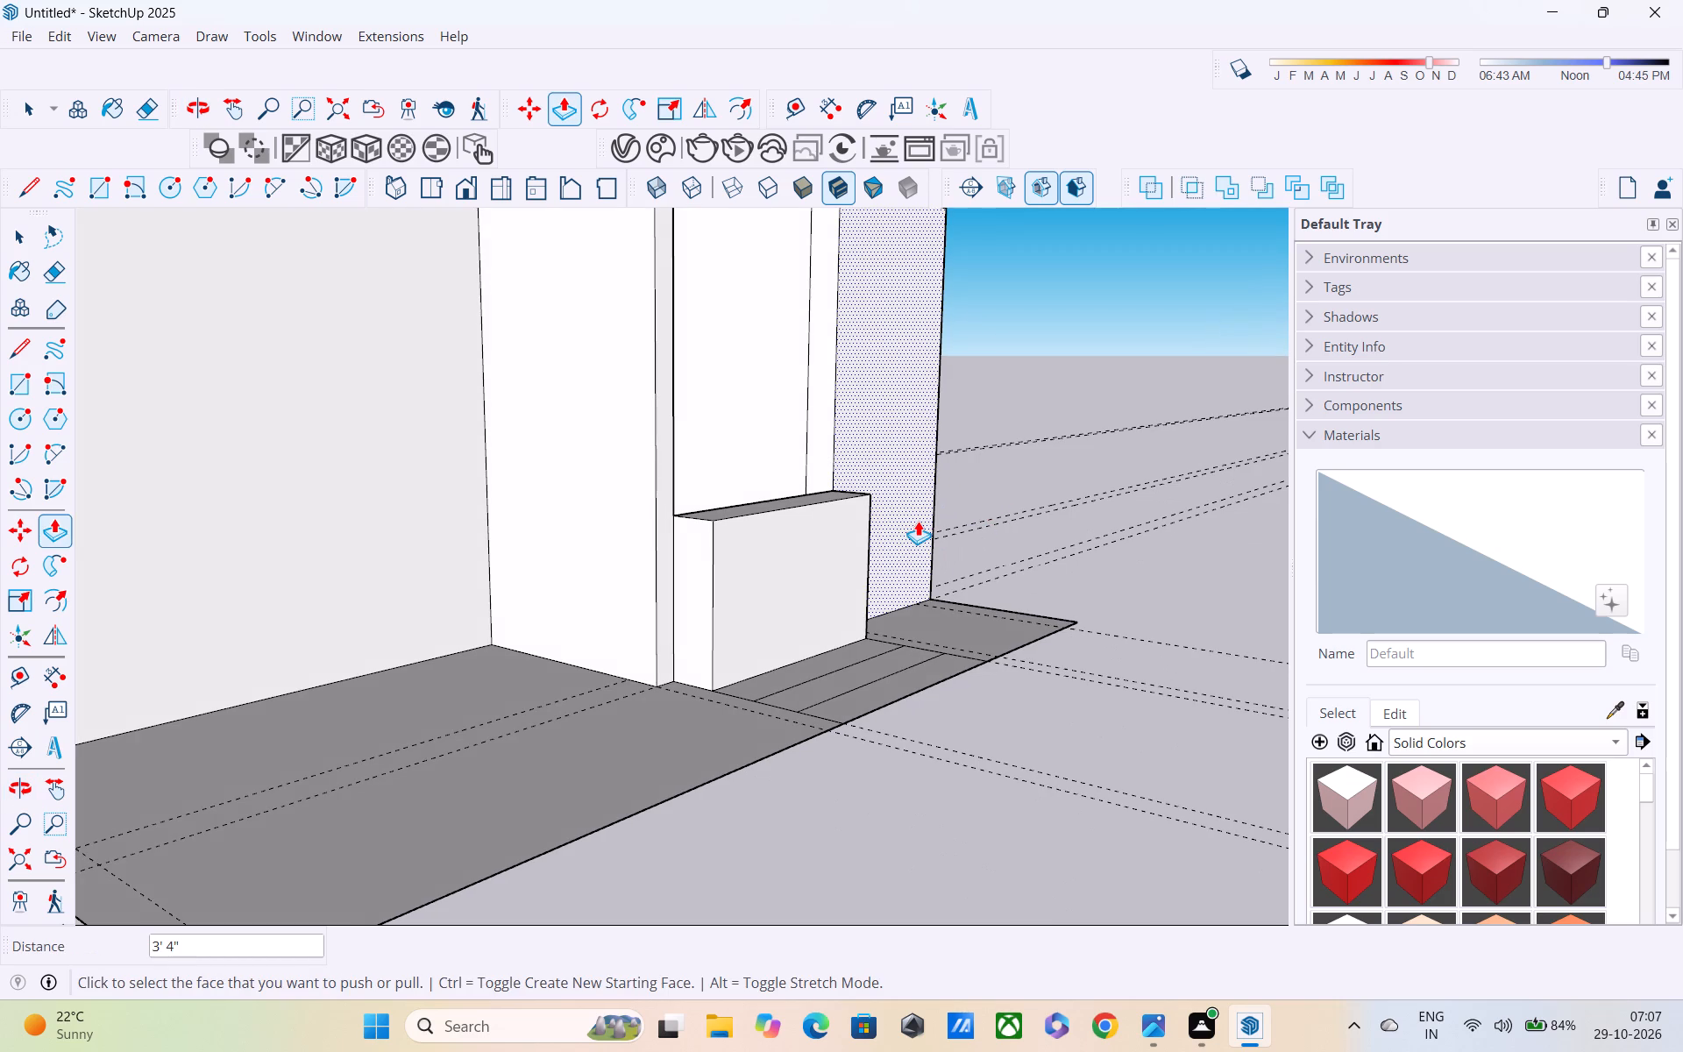
key(l)
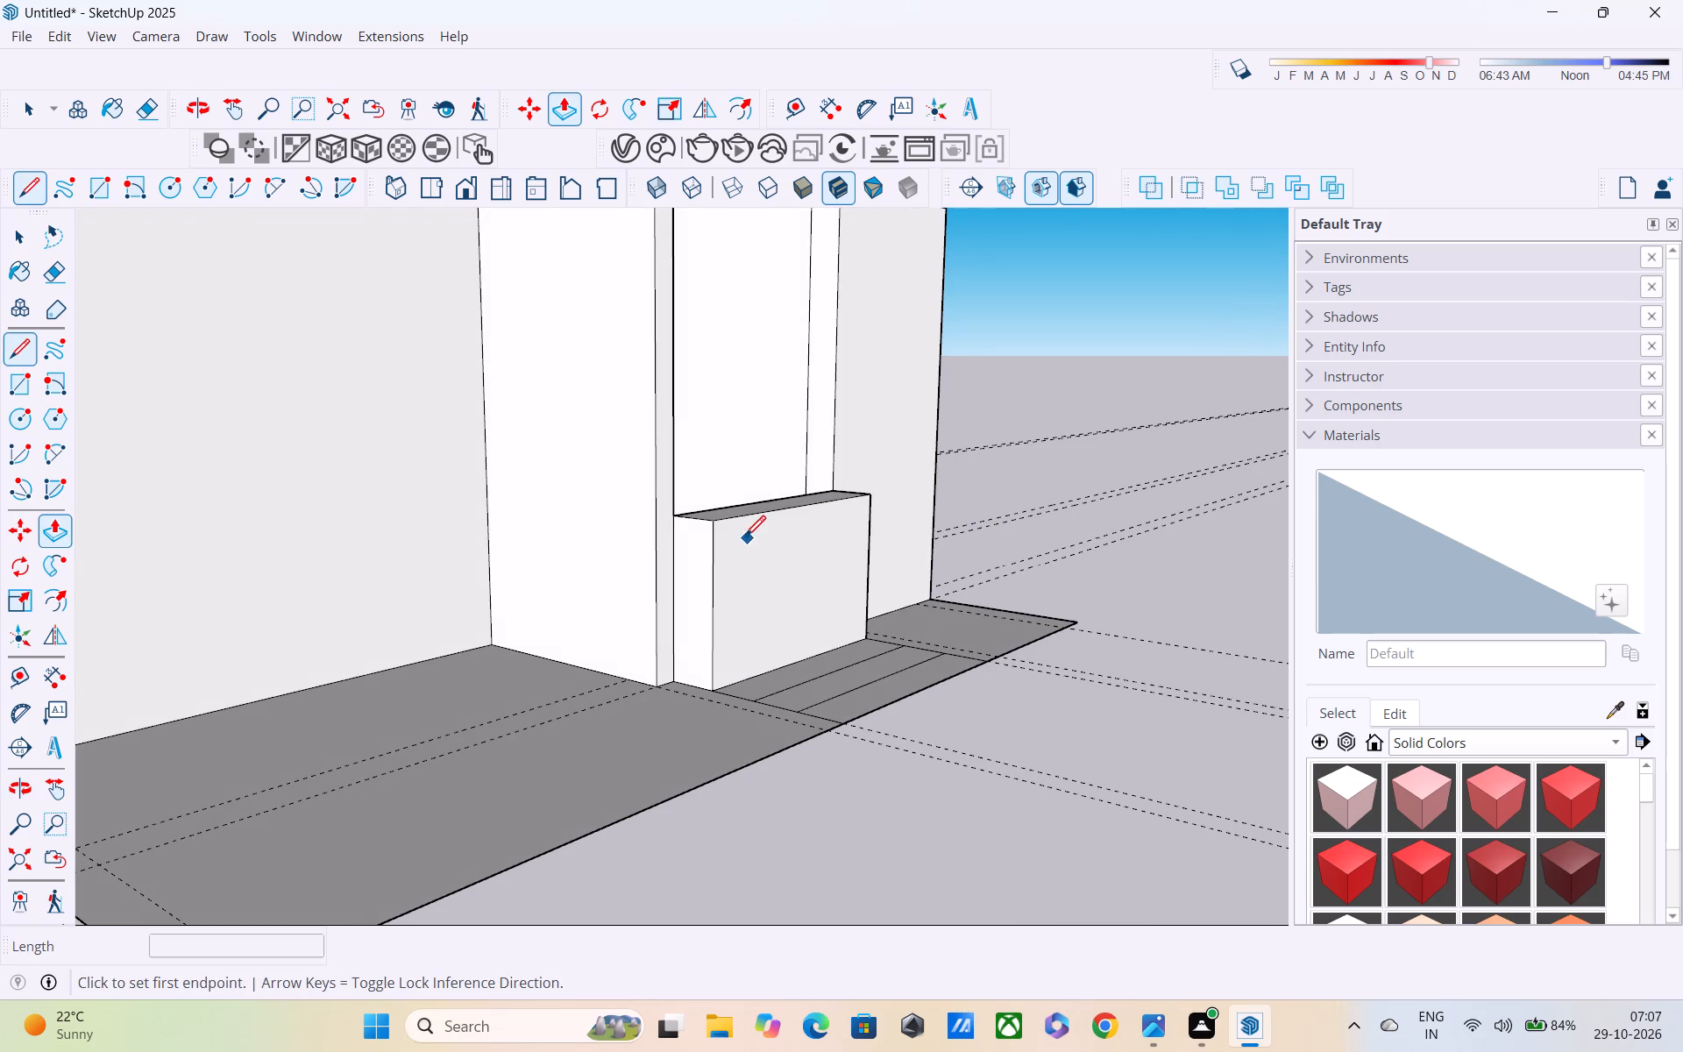
key(space)
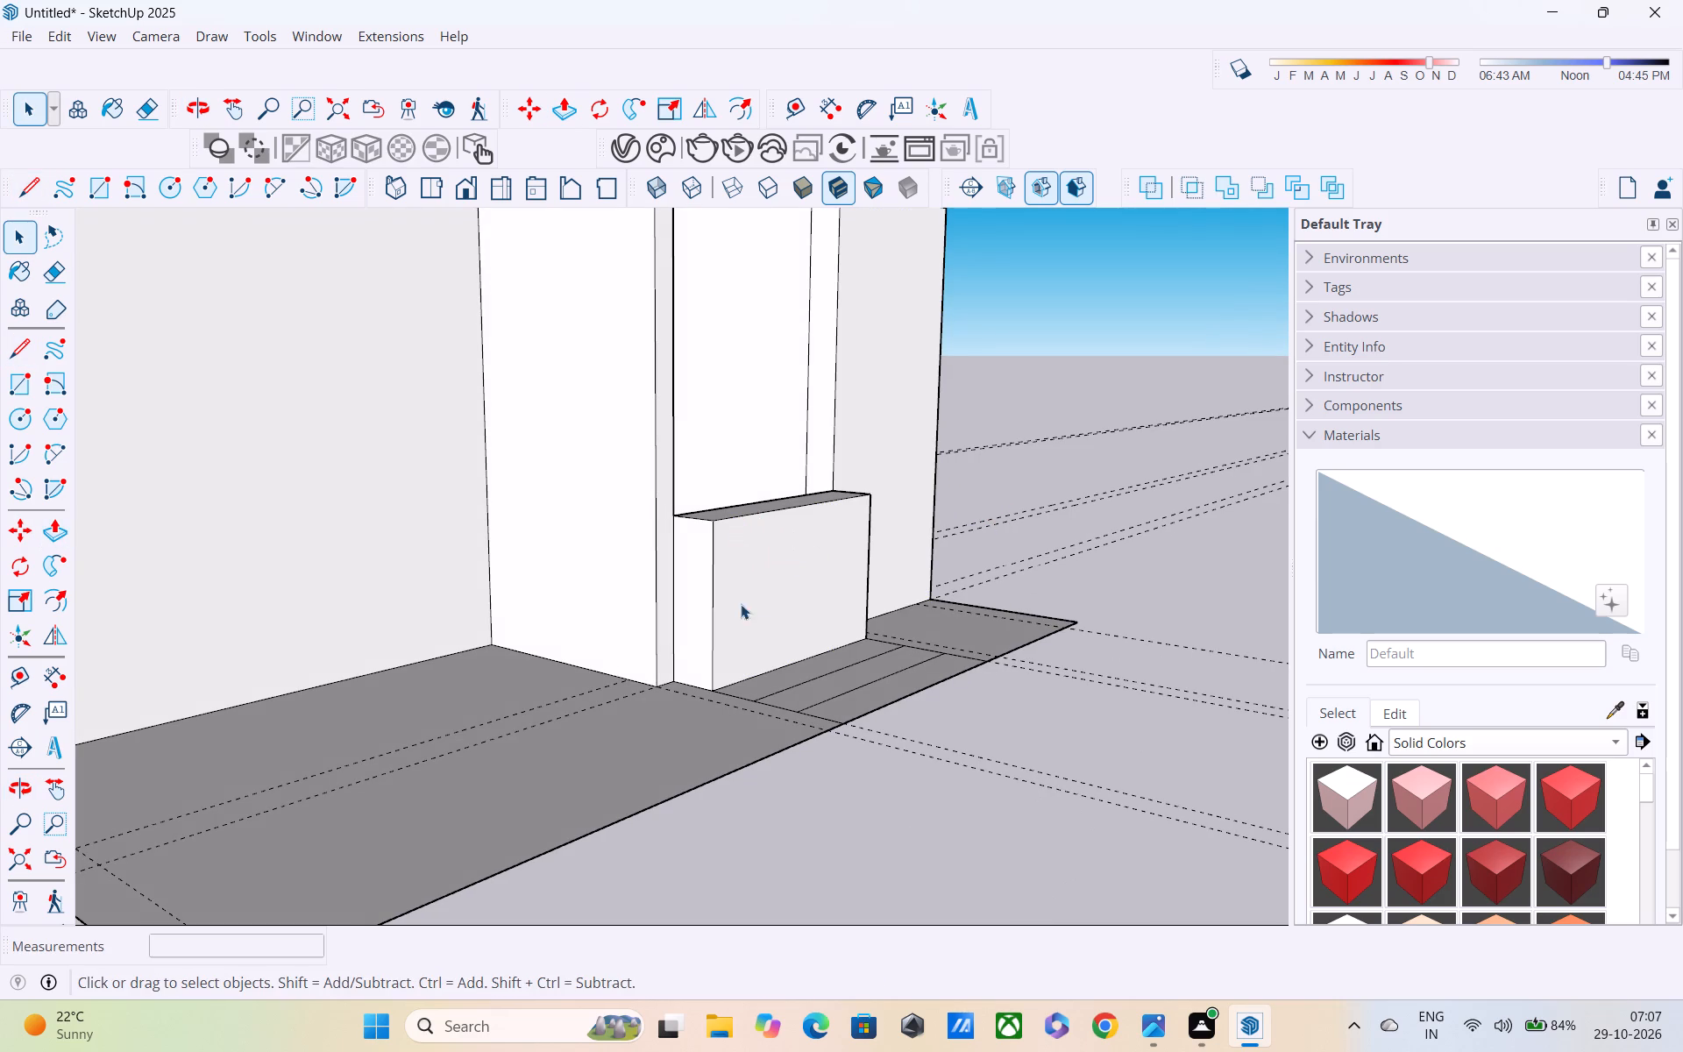
middle_drag(781, 627, 877, 762)
scroll(867, 749, up, 3)
middle_drag(785, 704, 775, 663)
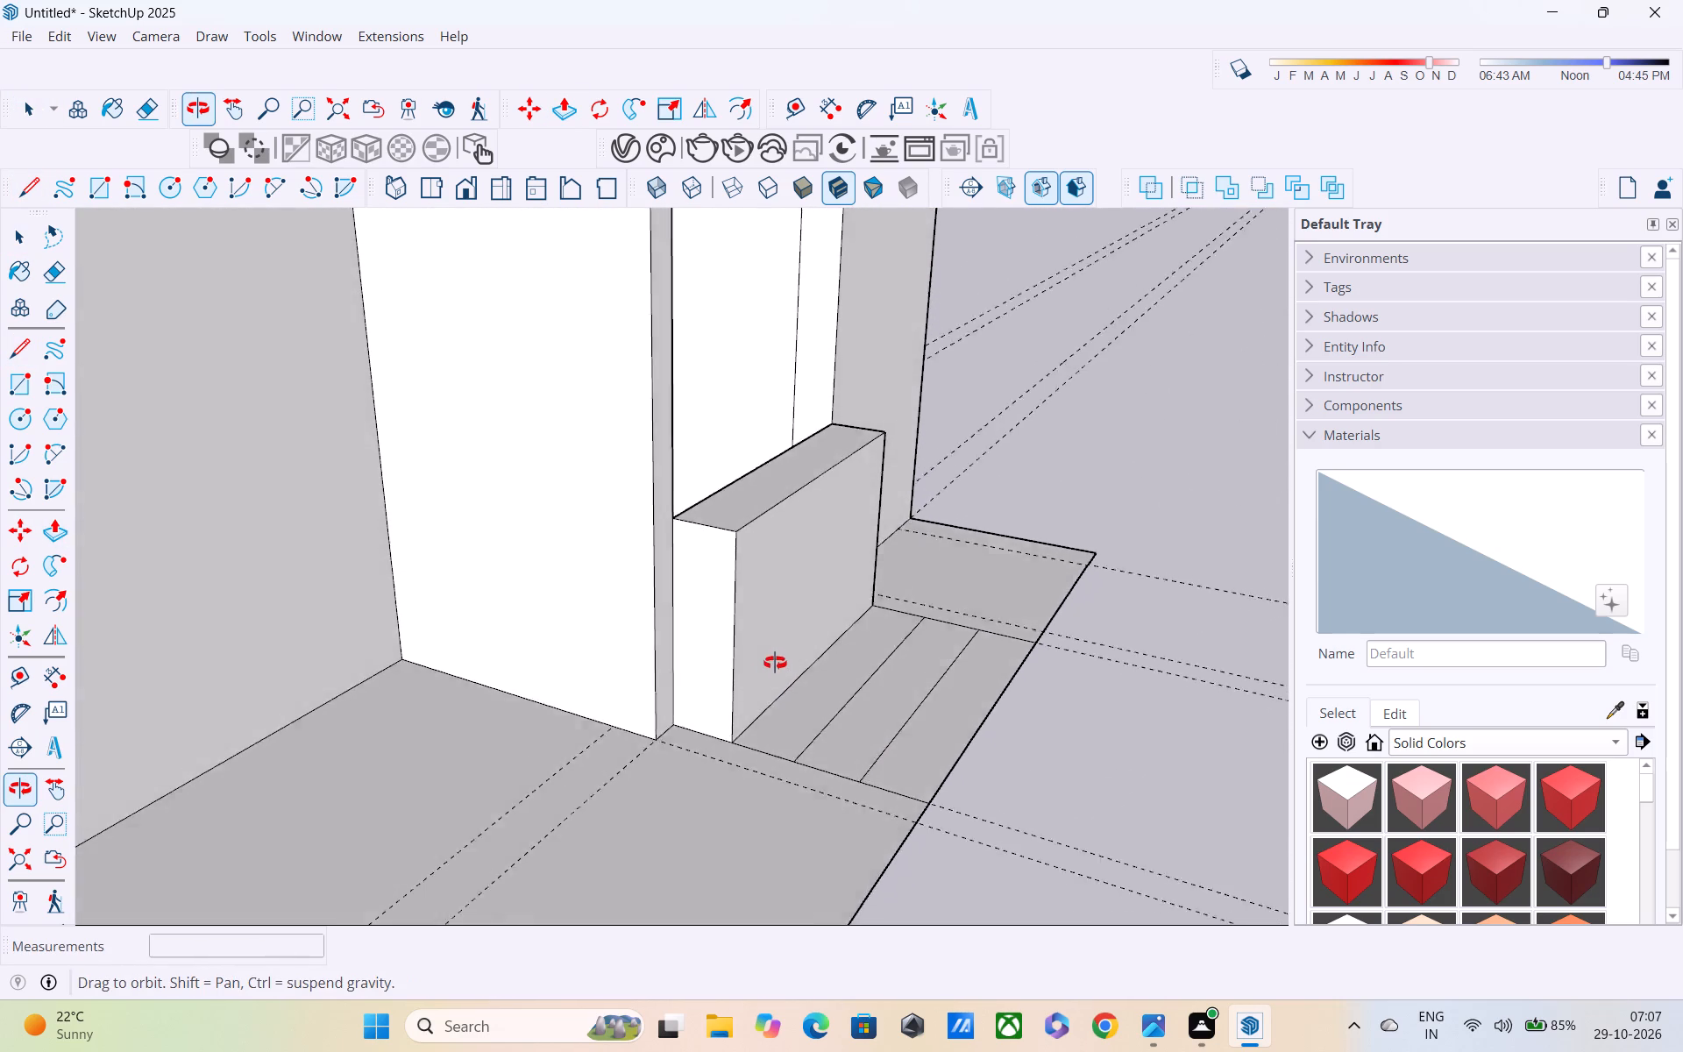
middle_drag(775, 663, 755, 586)
scroll(751, 570, down, 2)
middle_drag(751, 599, 735, 664)
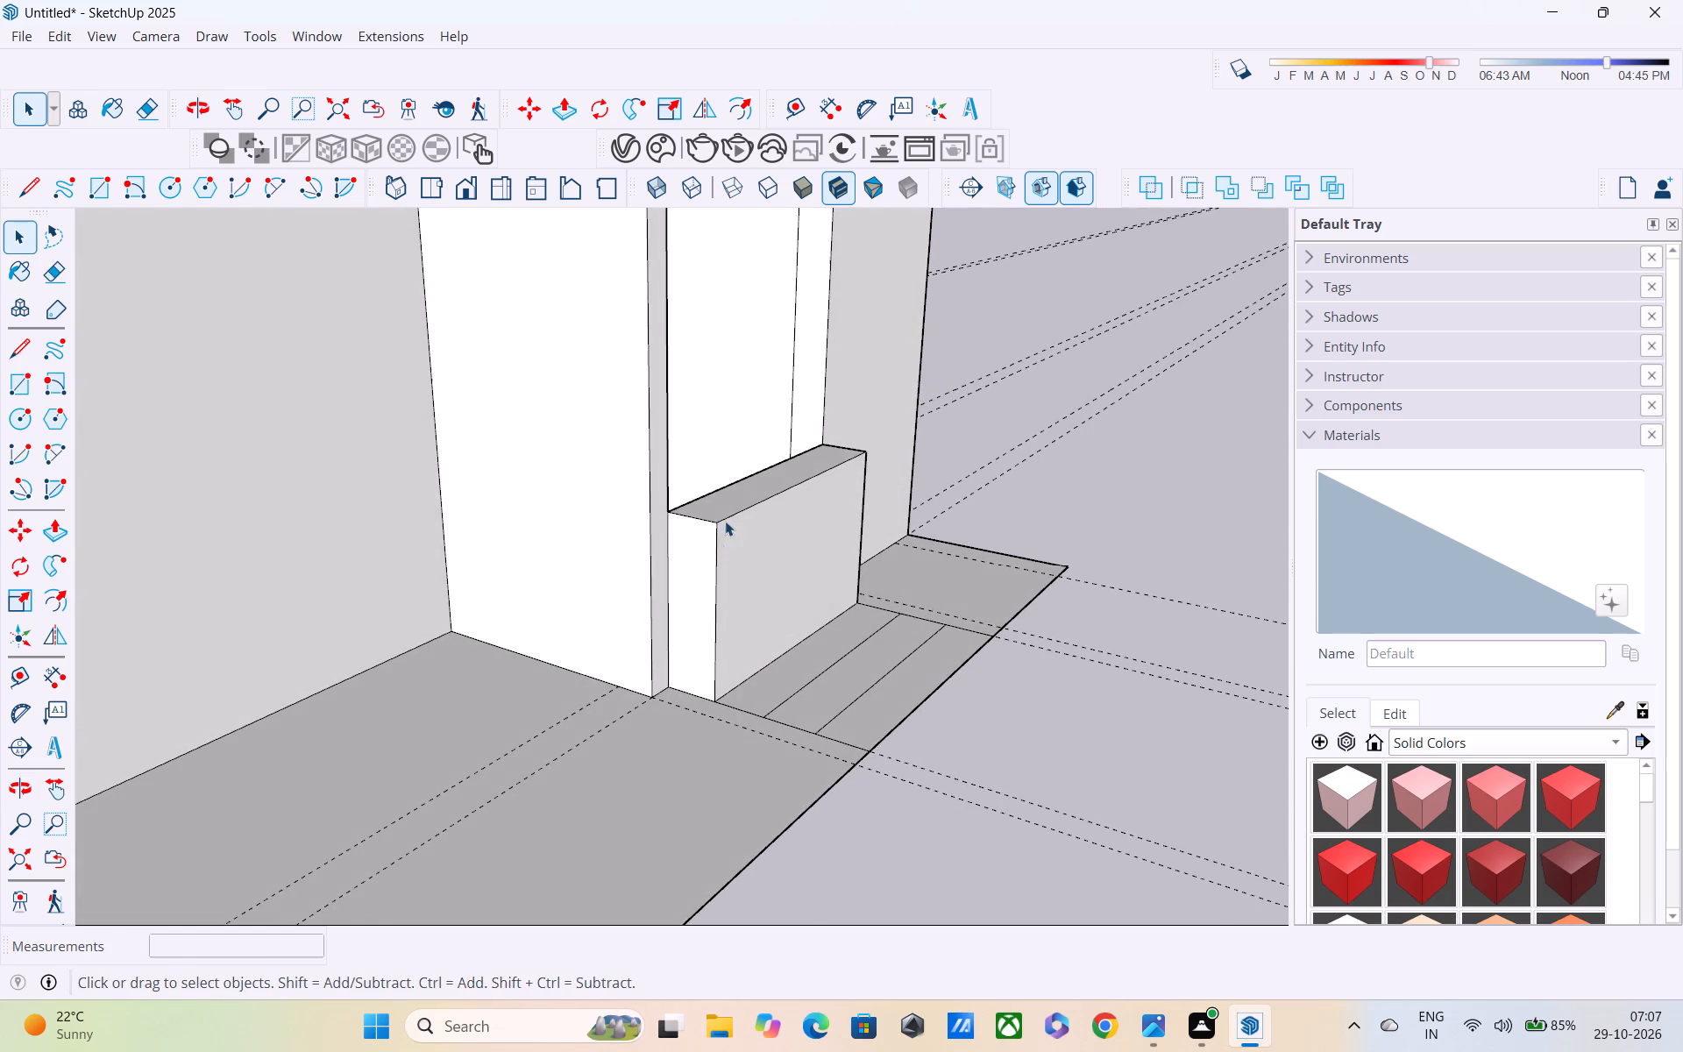
scroll(728, 507, up, 2)
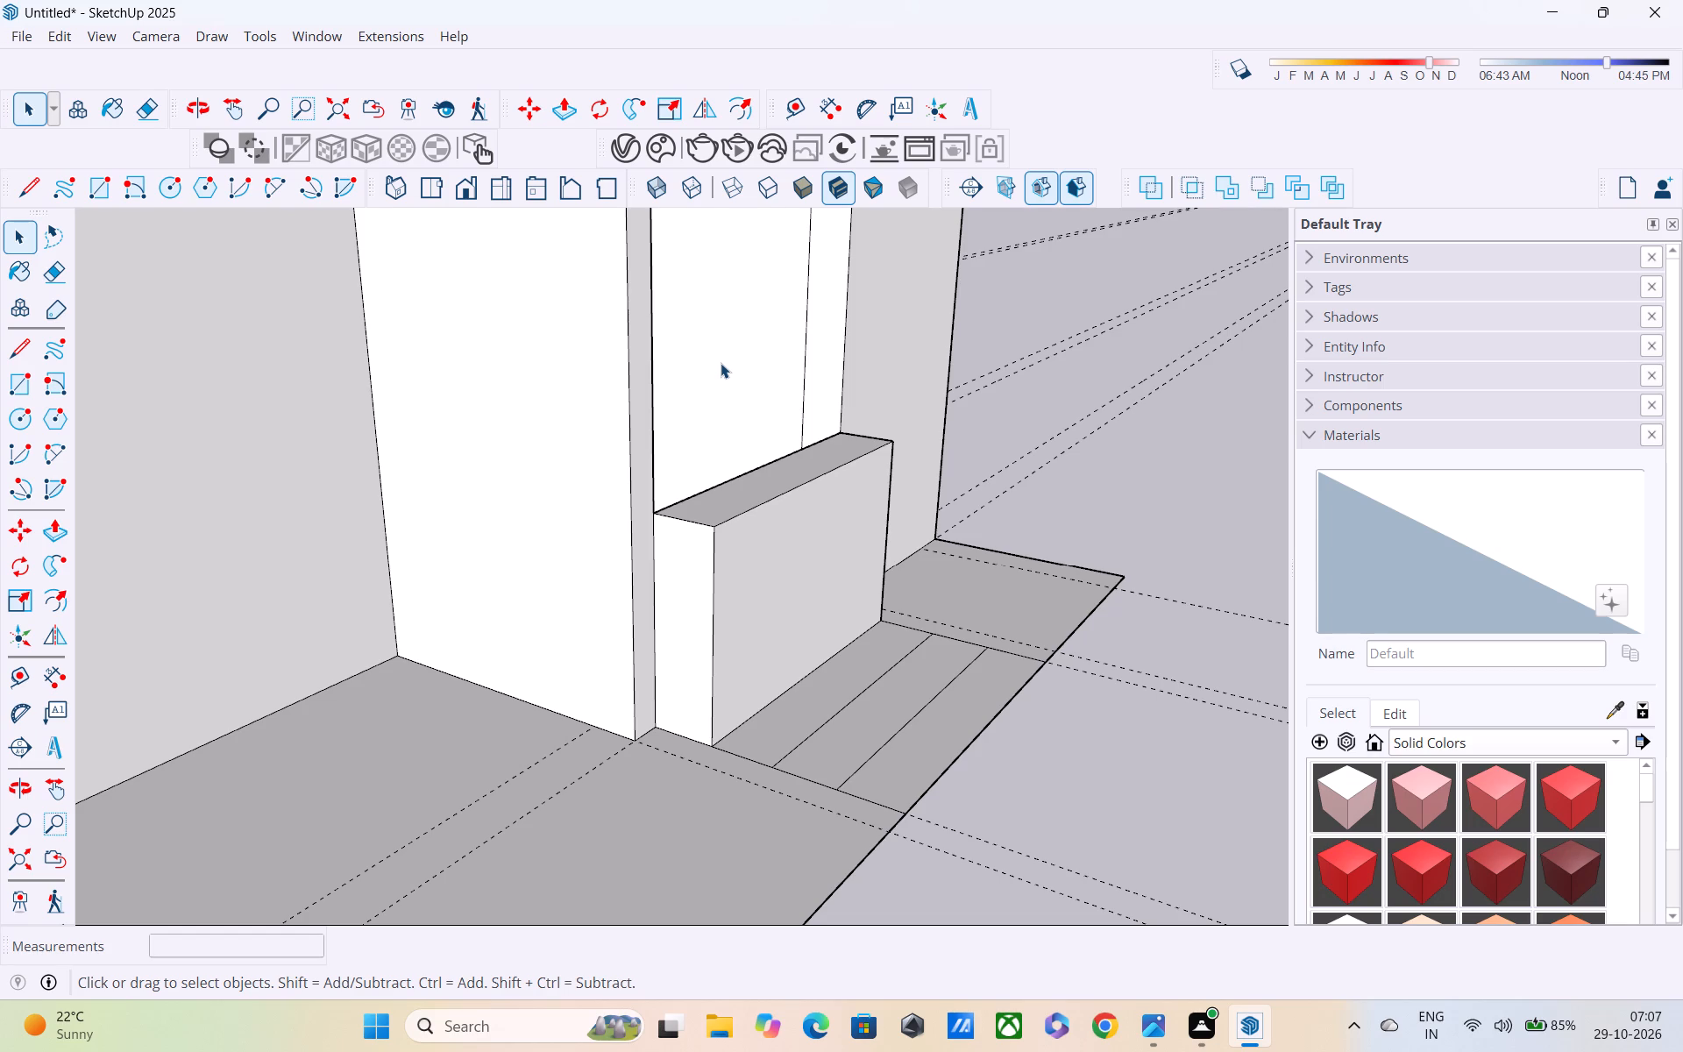
key(t)
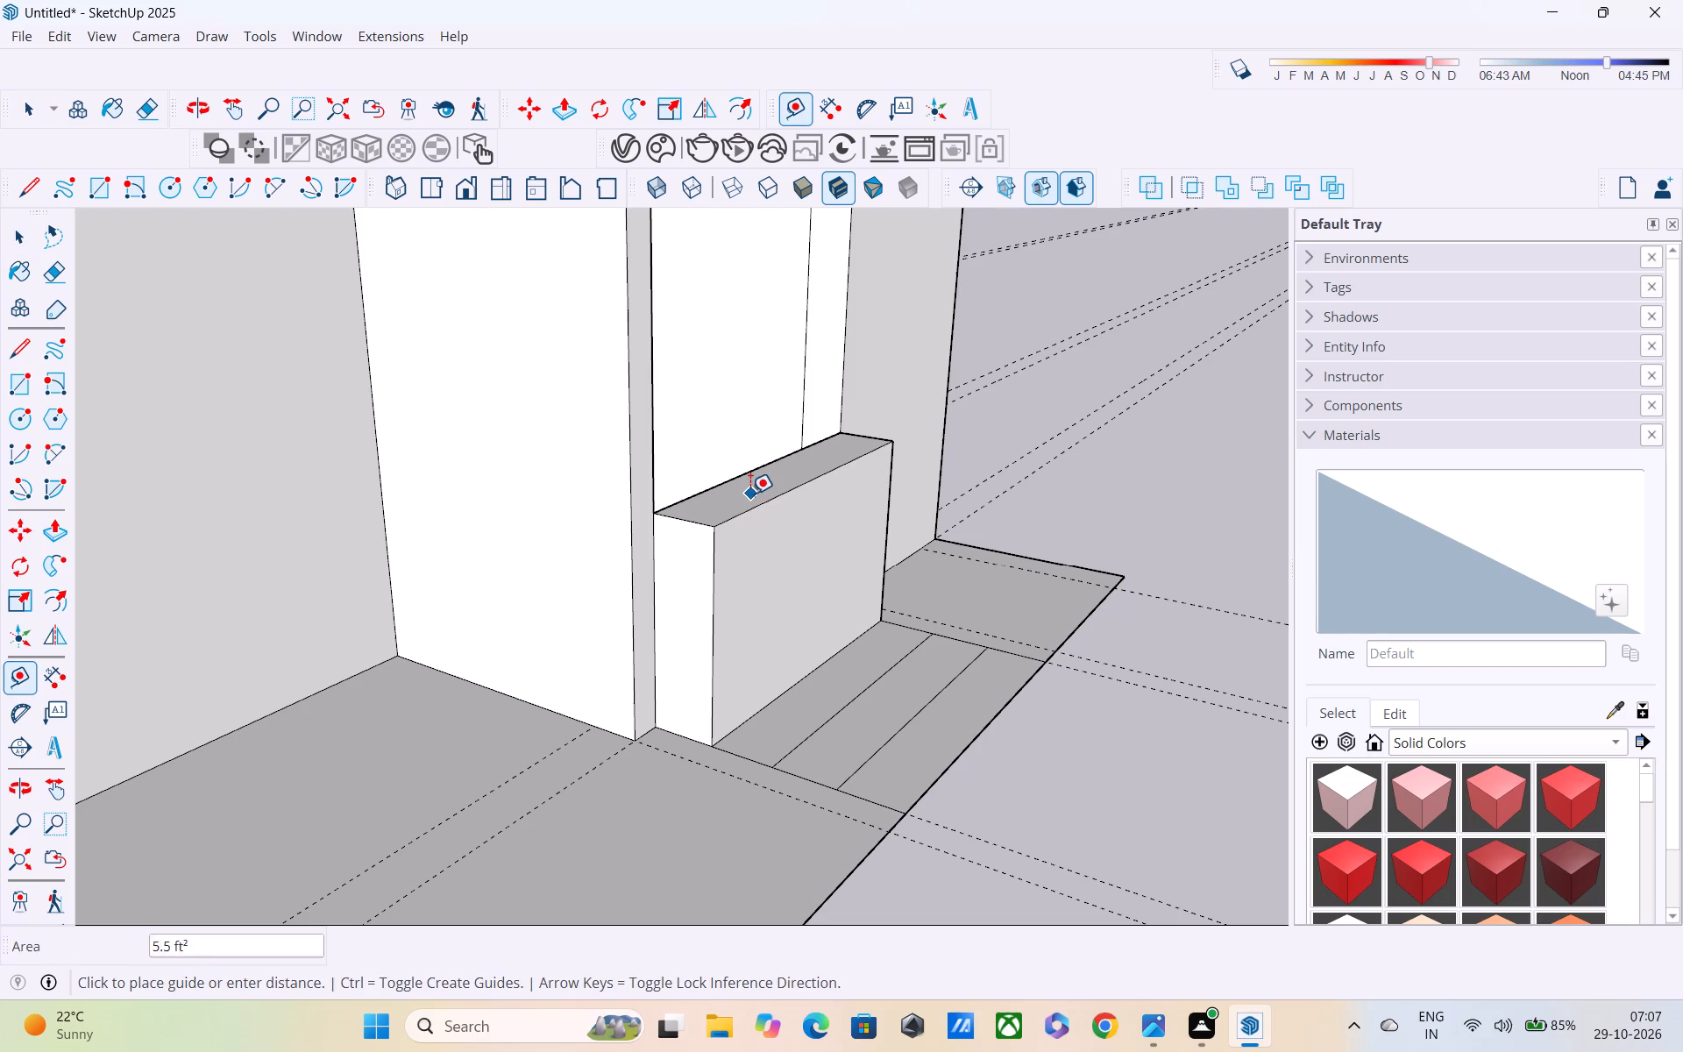
click(750, 494)
key(Escape)
click(752, 501)
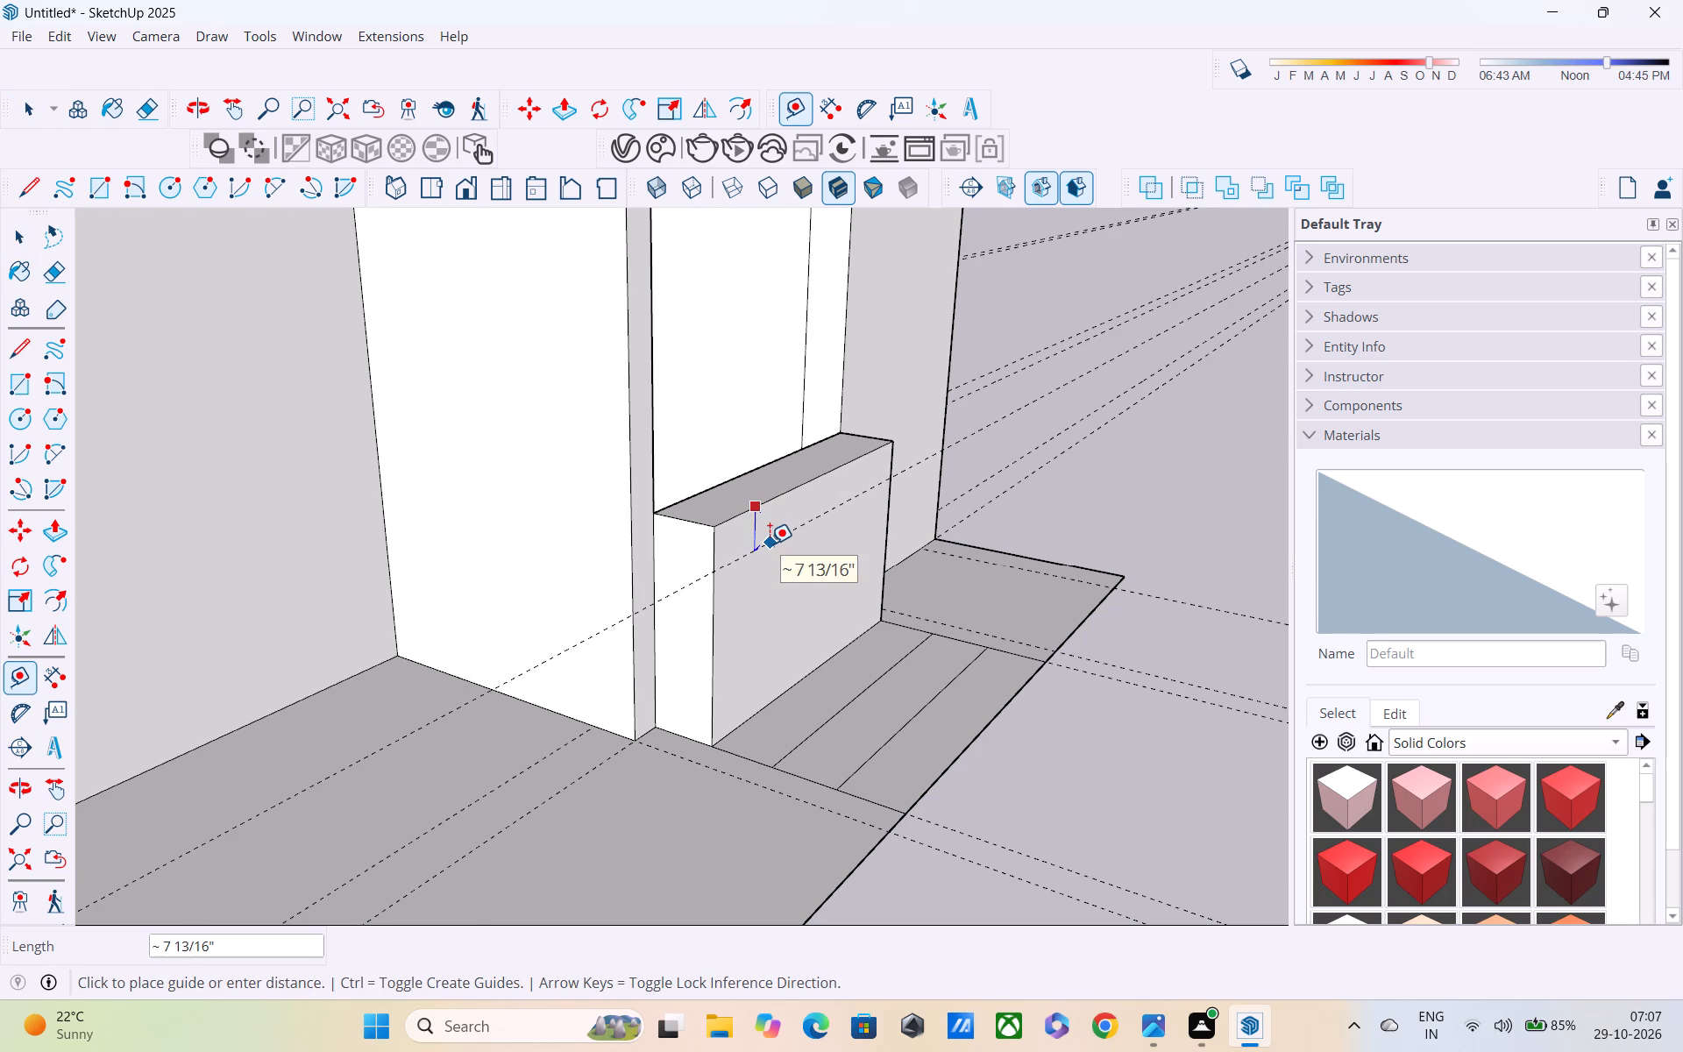
text(10")
key(Return)
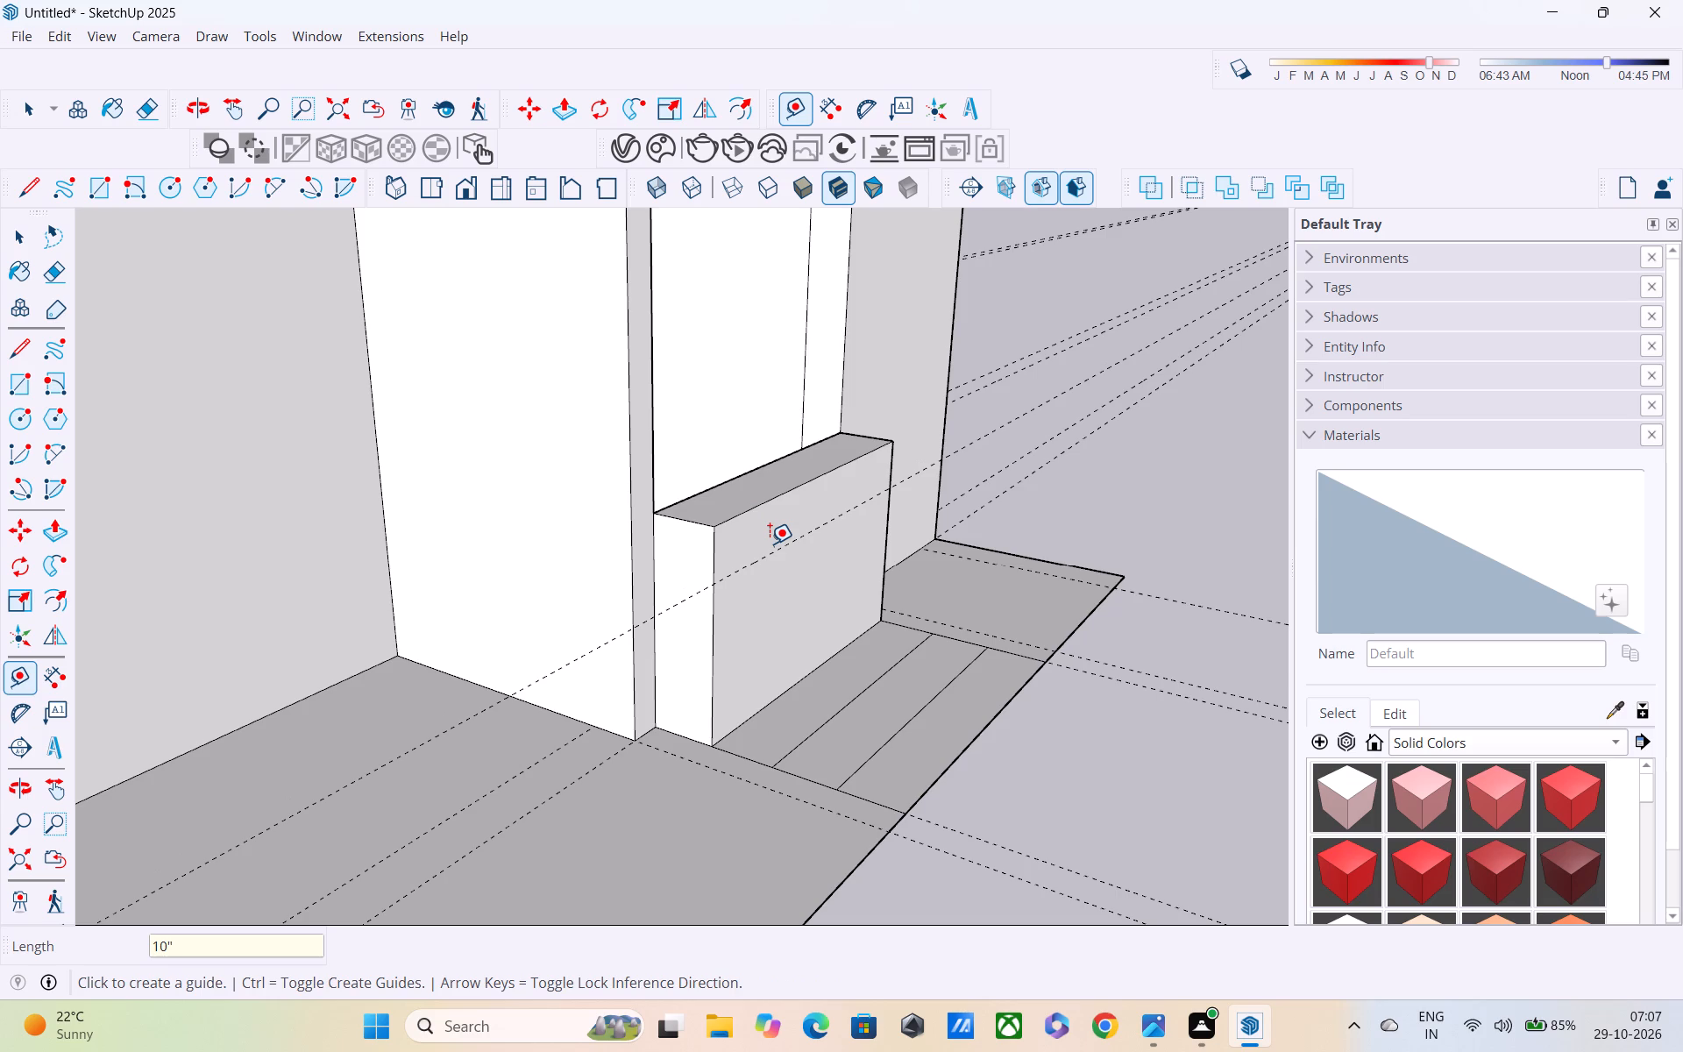
Place two more horizontal guides down the block's front face, each 10" below the previous guide.
middle_drag(770, 534, 730, 353)
click(728, 447)
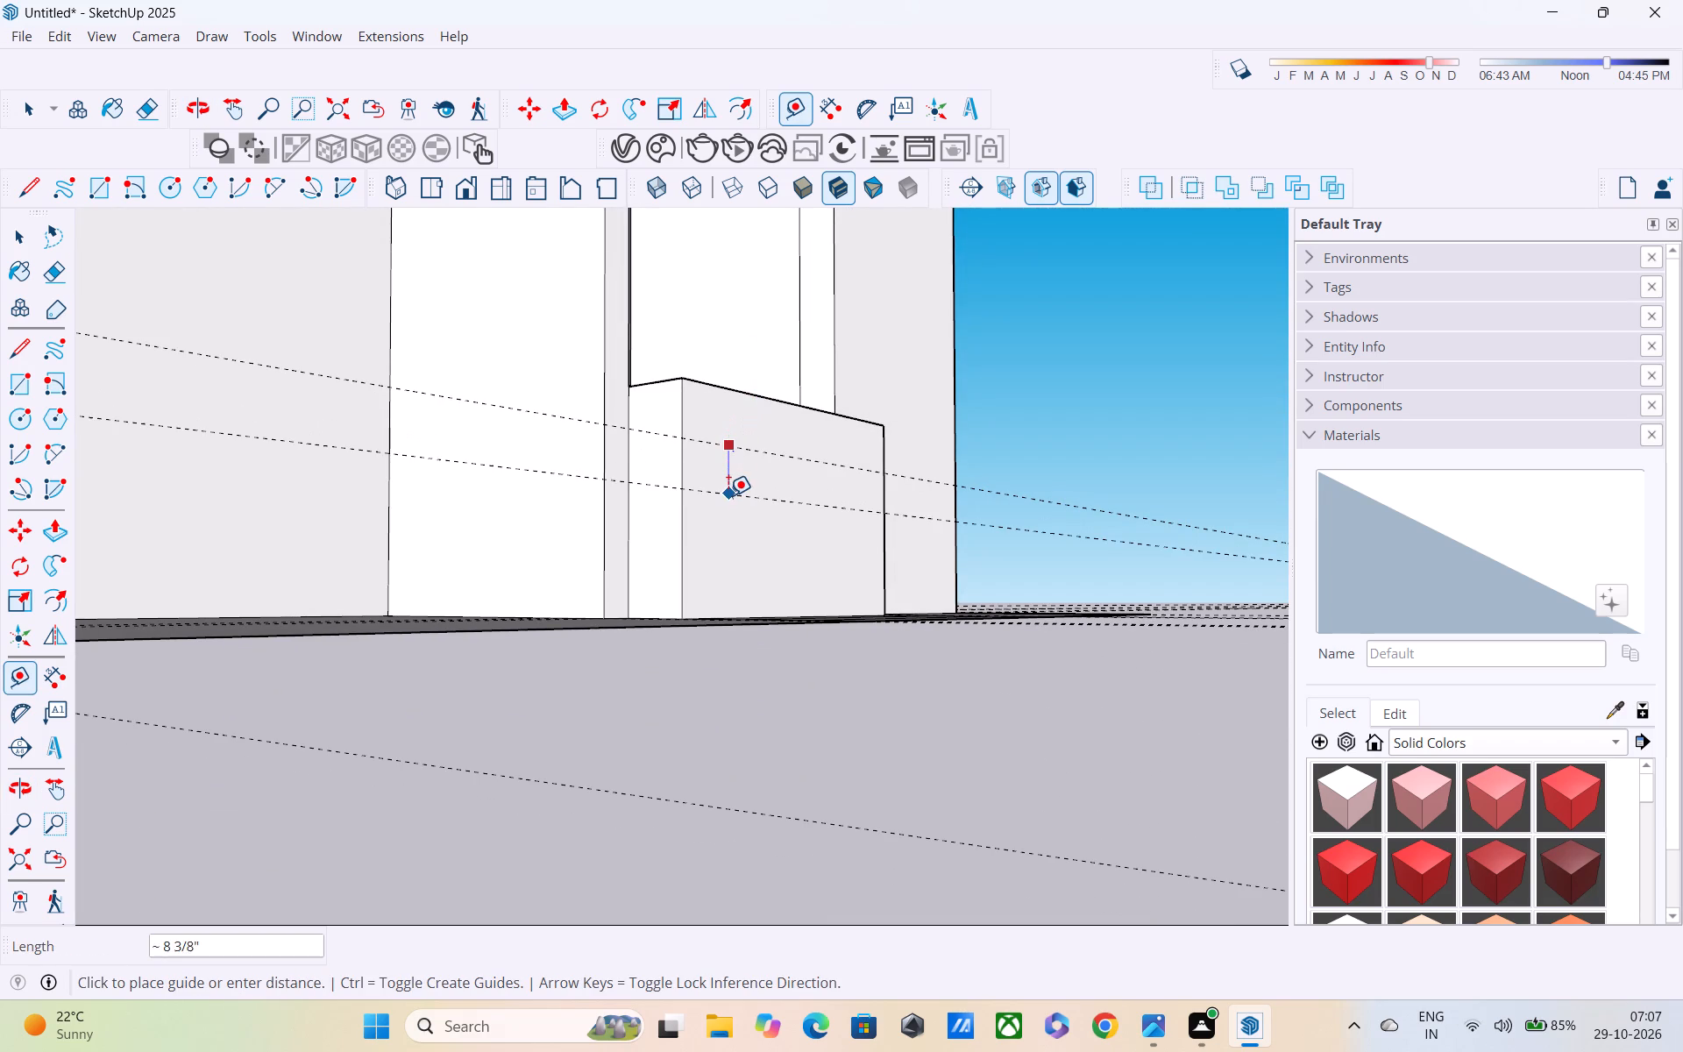
text(10")
key(Return)
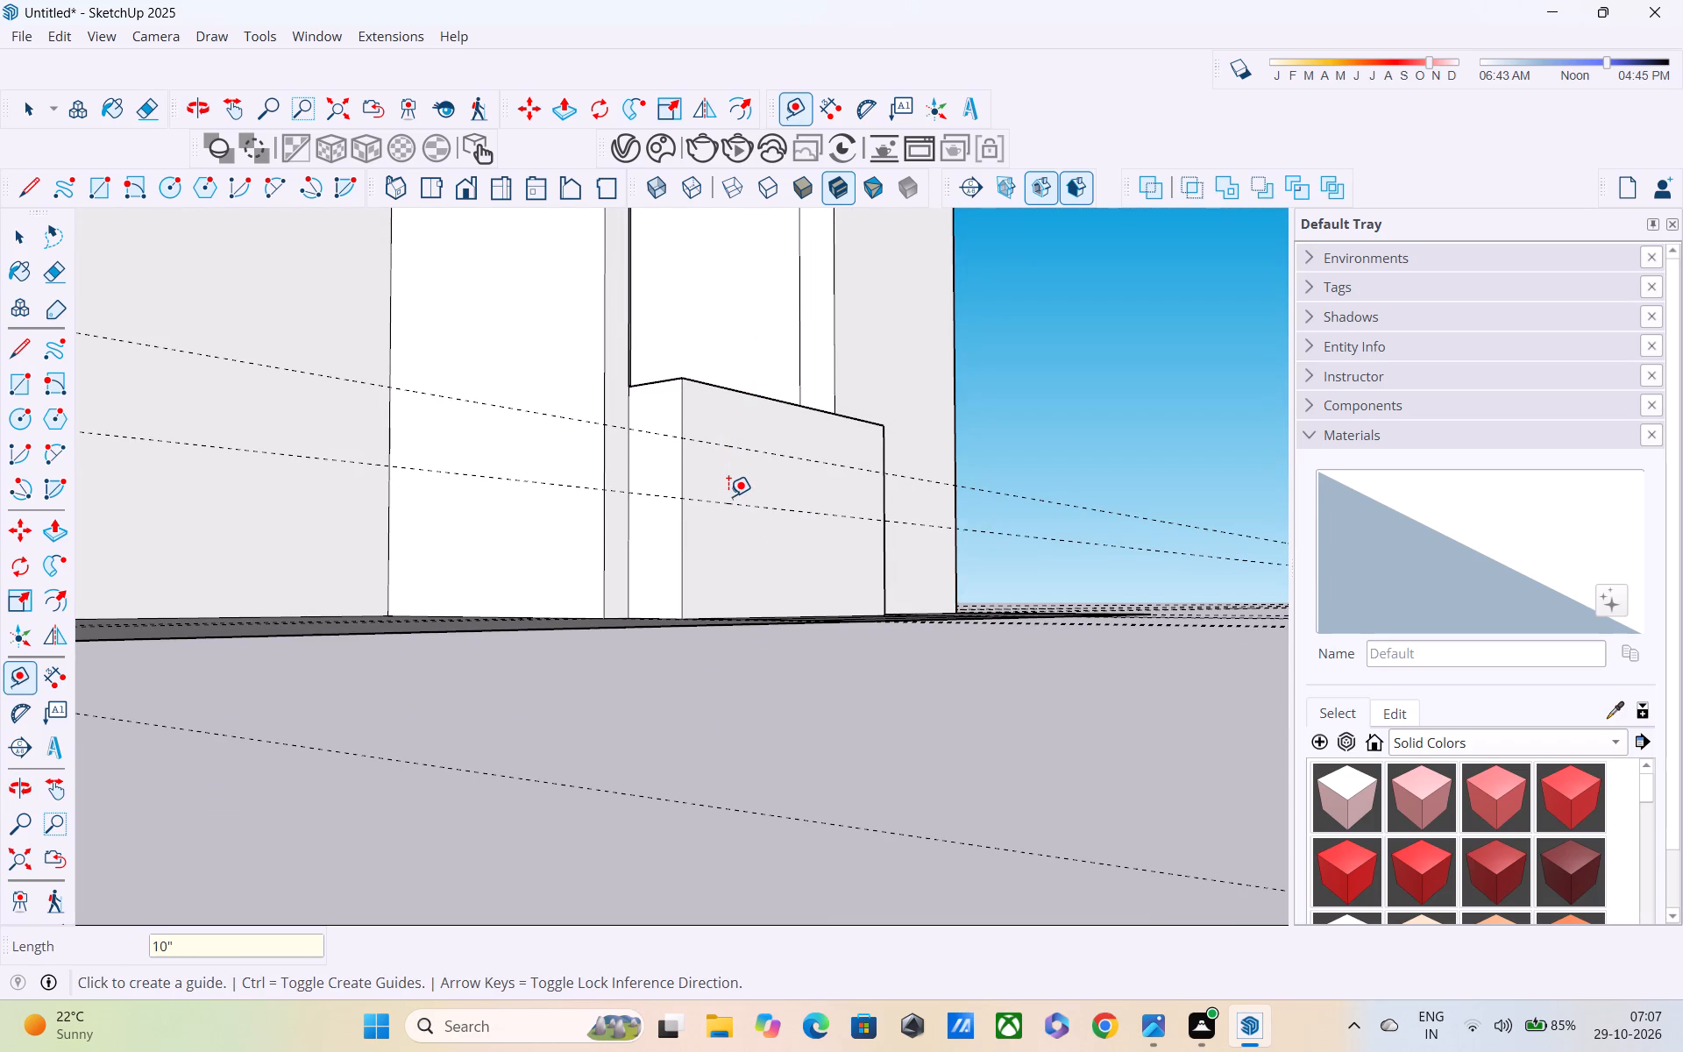
middle_drag(727, 507, 727, 576)
scroll(727, 576, up, 3)
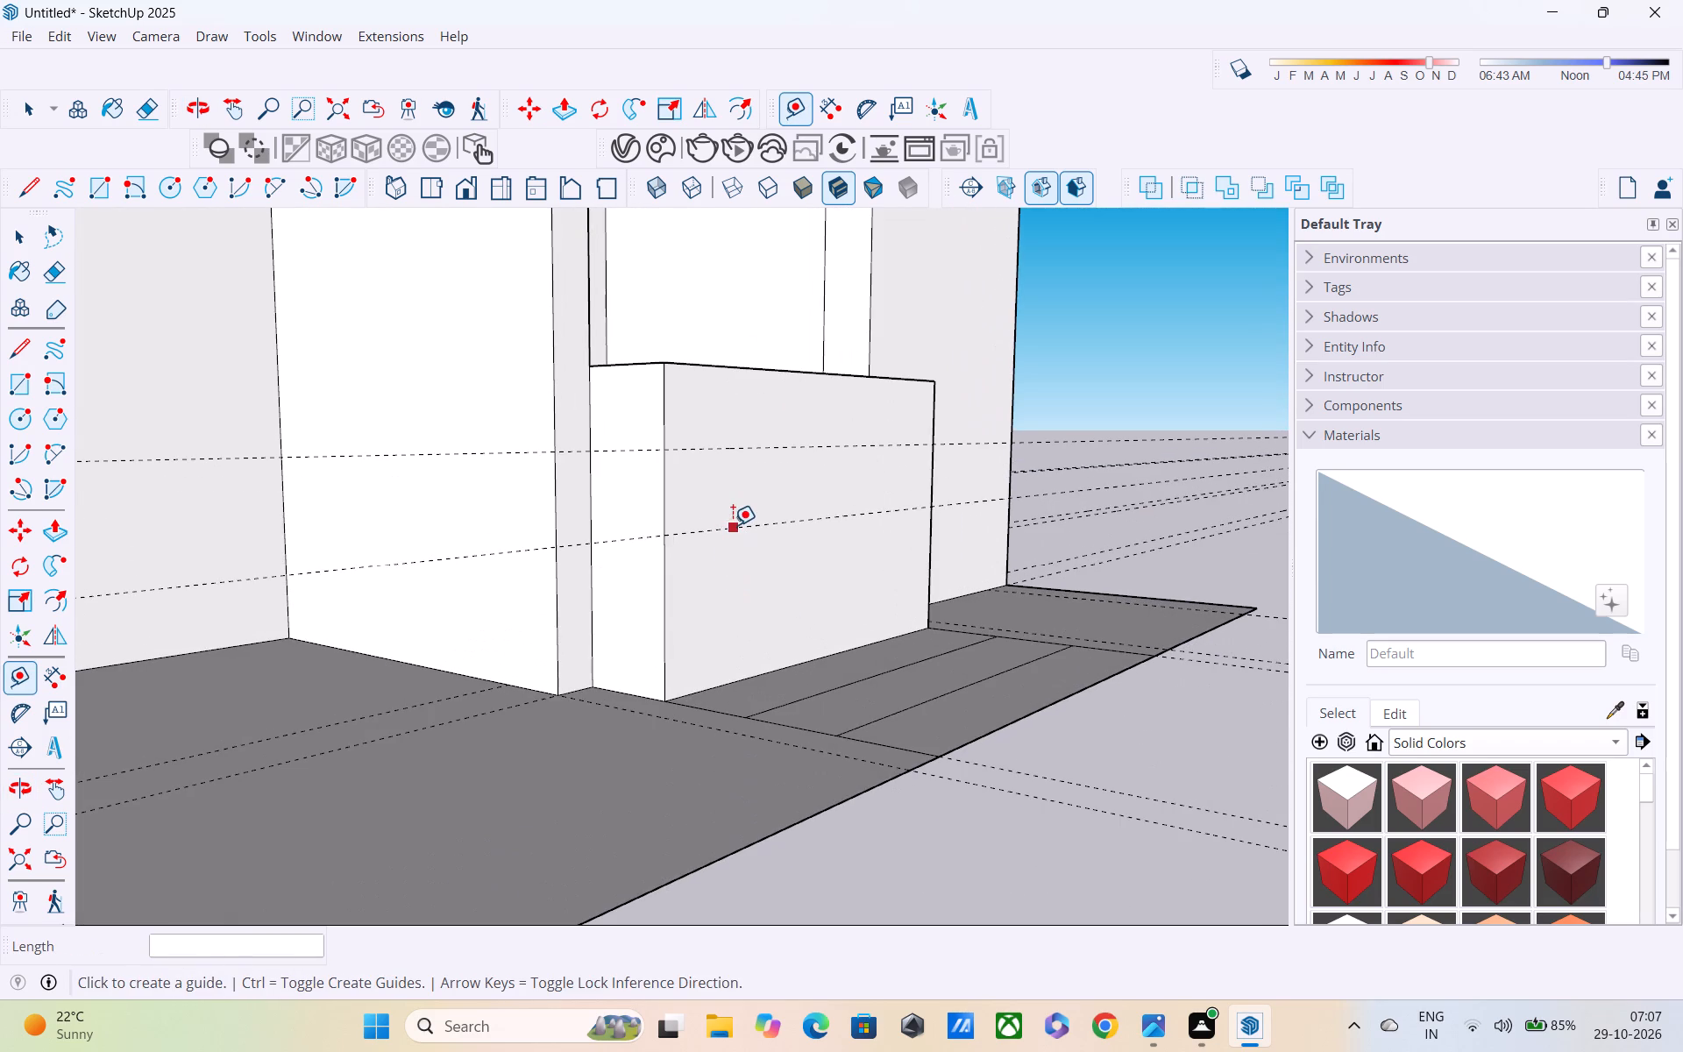
click(733, 525)
text(10")
key(Return)
key(space)
Draw a 5' 6" line across the block's front face along the uppermost guide.
text(l)
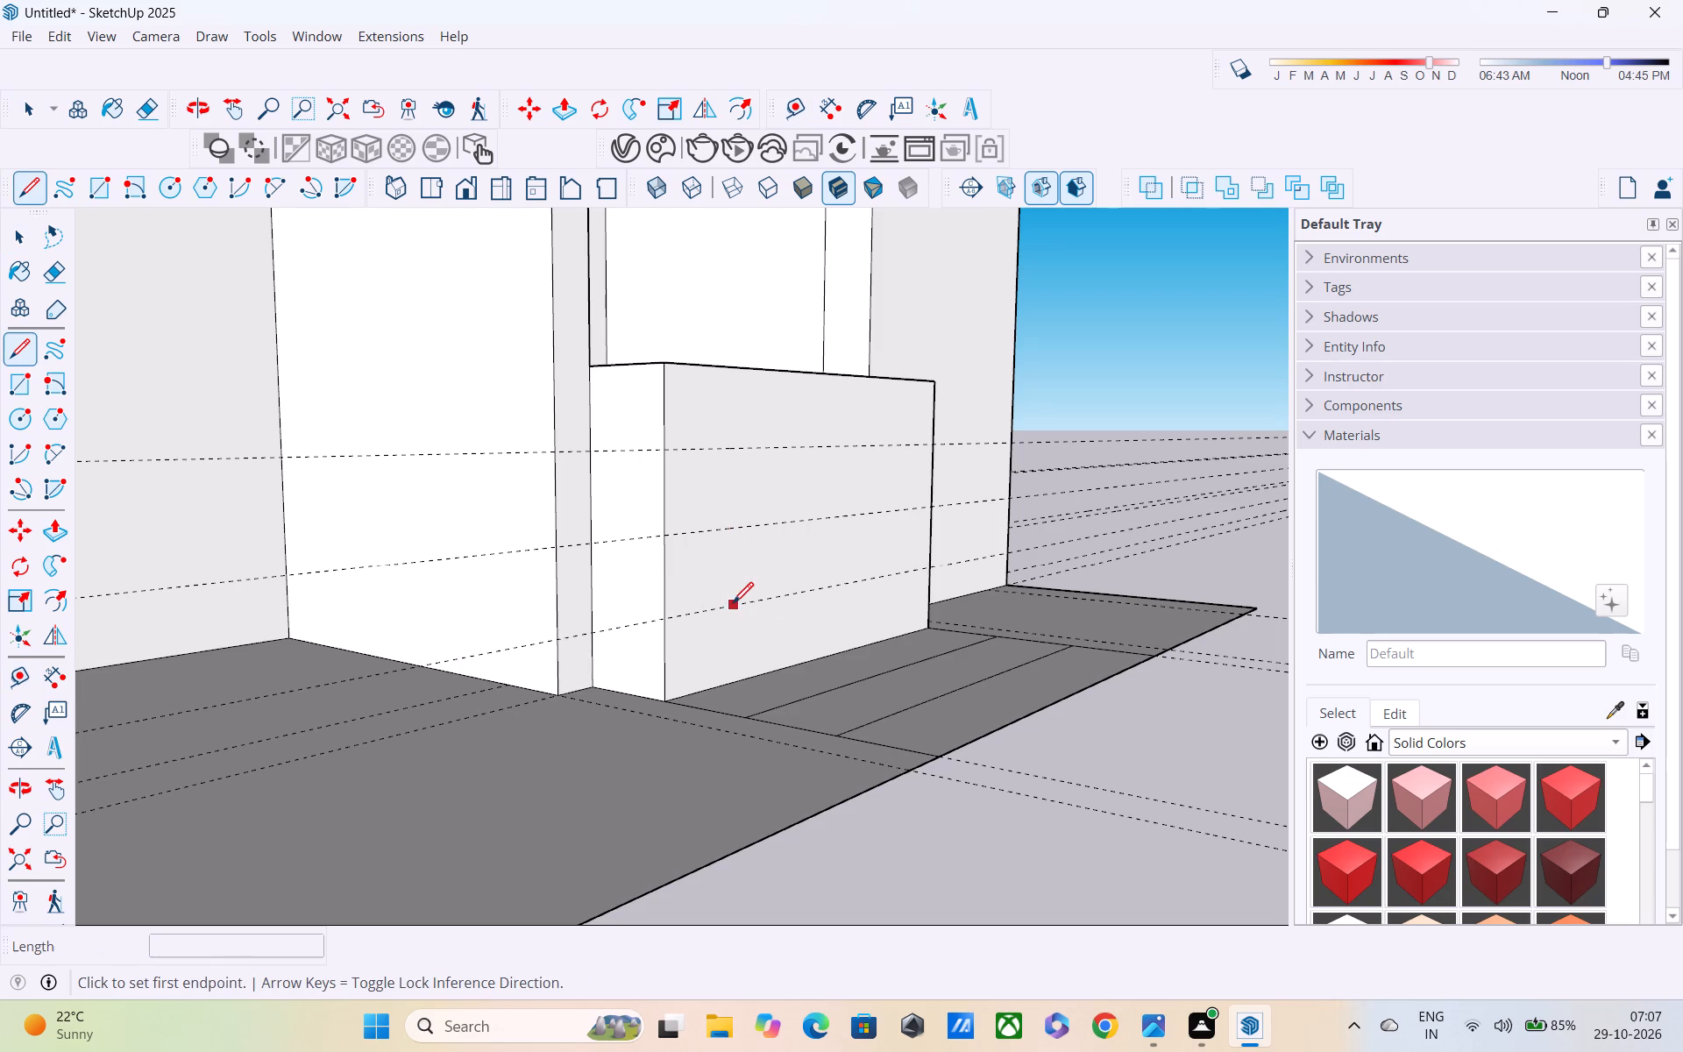
click(667, 449)
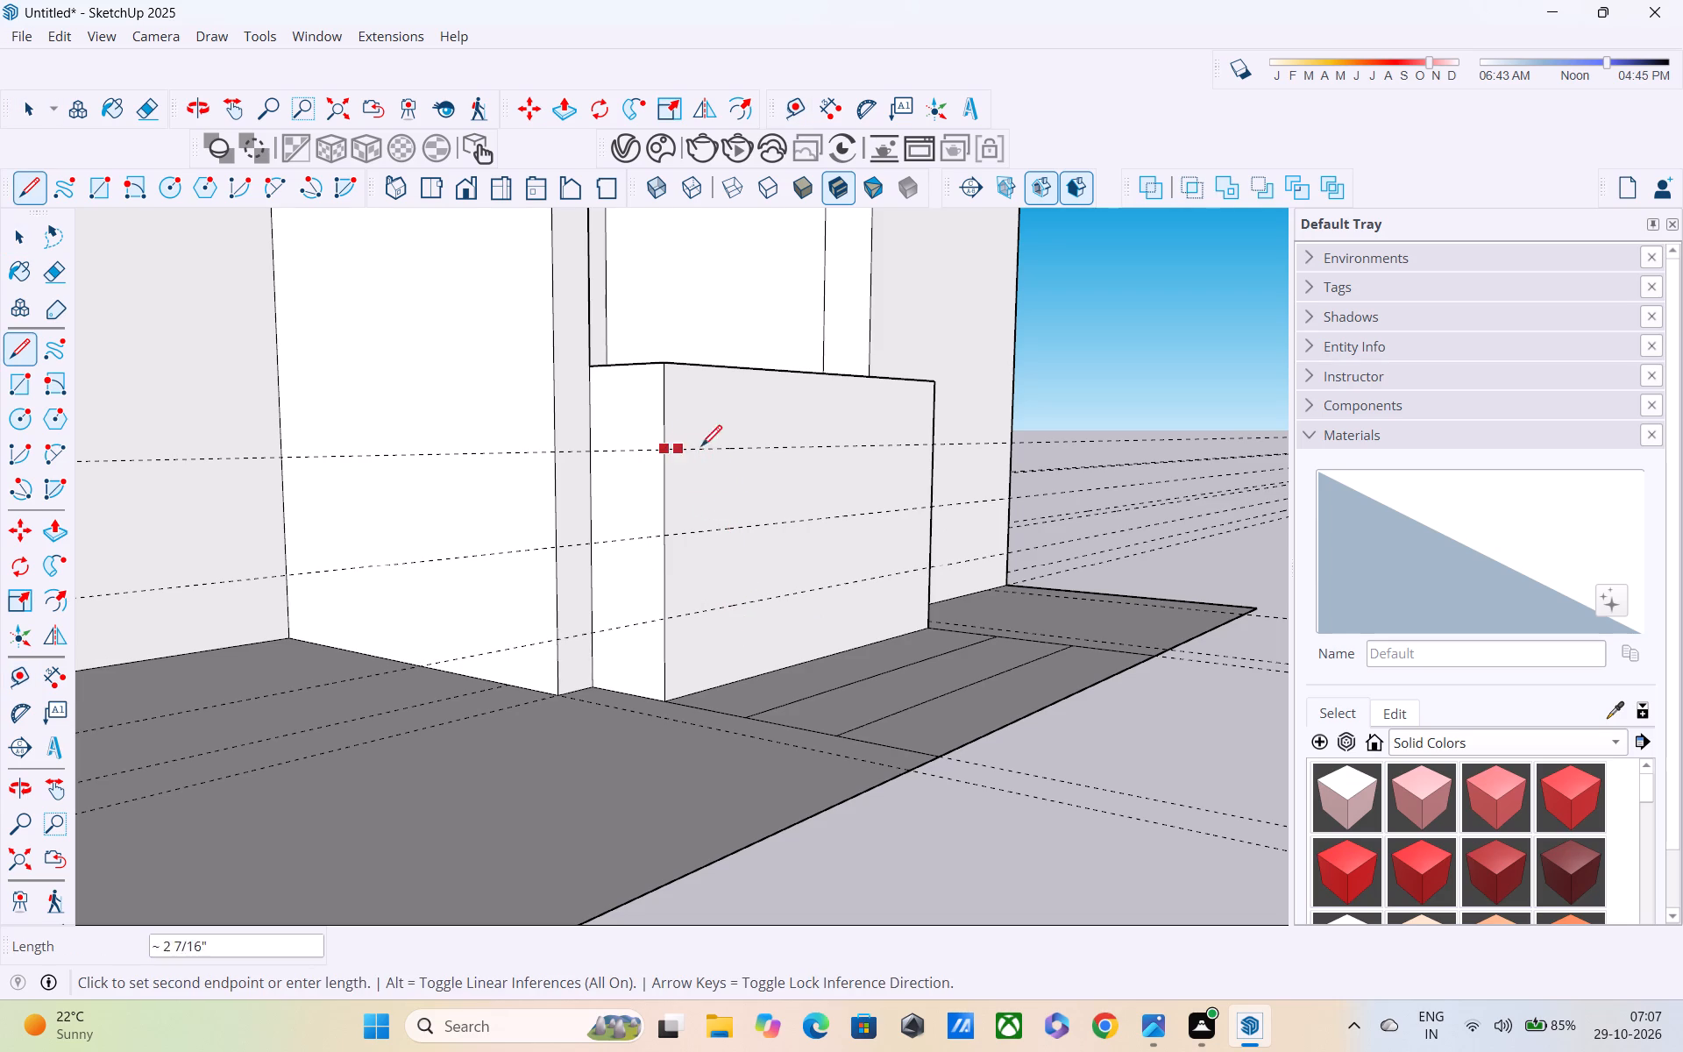
click(933, 444)
Trace the front face's left vertical edge about 10" up from the new line, and its right vertical edge over the full 3' 4".
middle_drag(824, 533, 782, 599)
scroll(614, 497, up, 4)
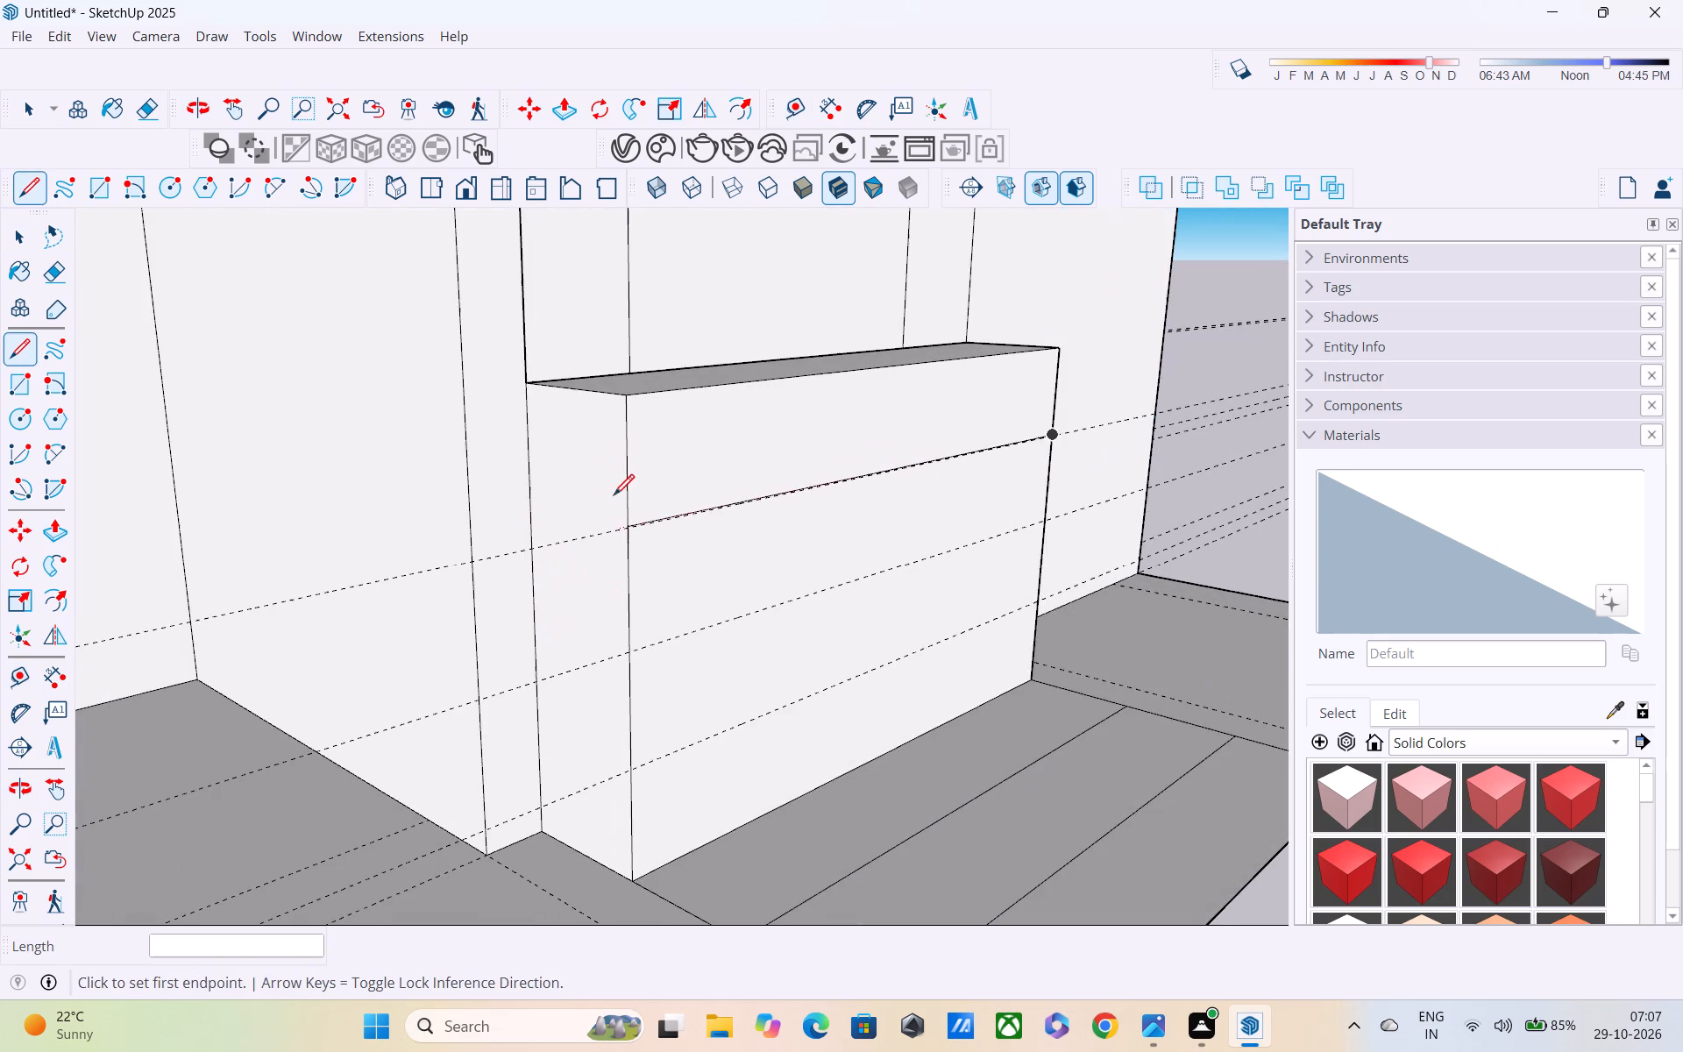
middle_drag(620, 537, 707, 656)
scroll(721, 633, up, 3)
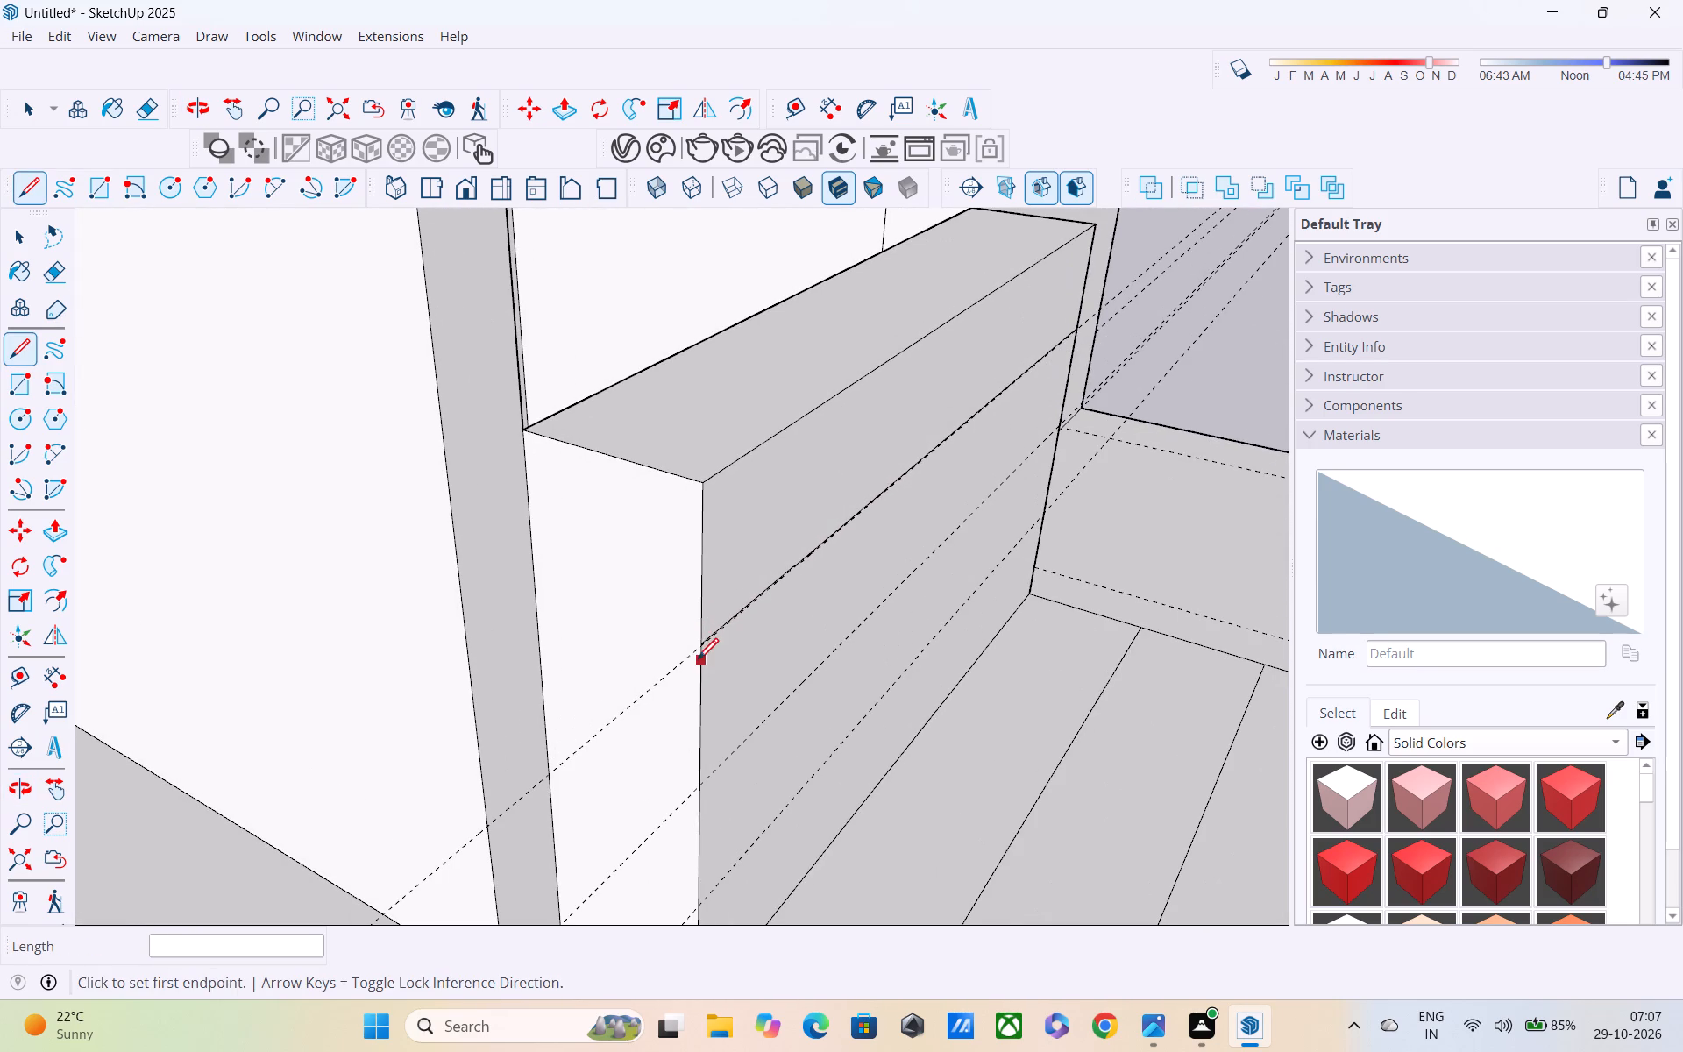
click(699, 650)
click(703, 494)
middle_drag(720, 650, 90, 645)
scroll(217, 656, down, 3)
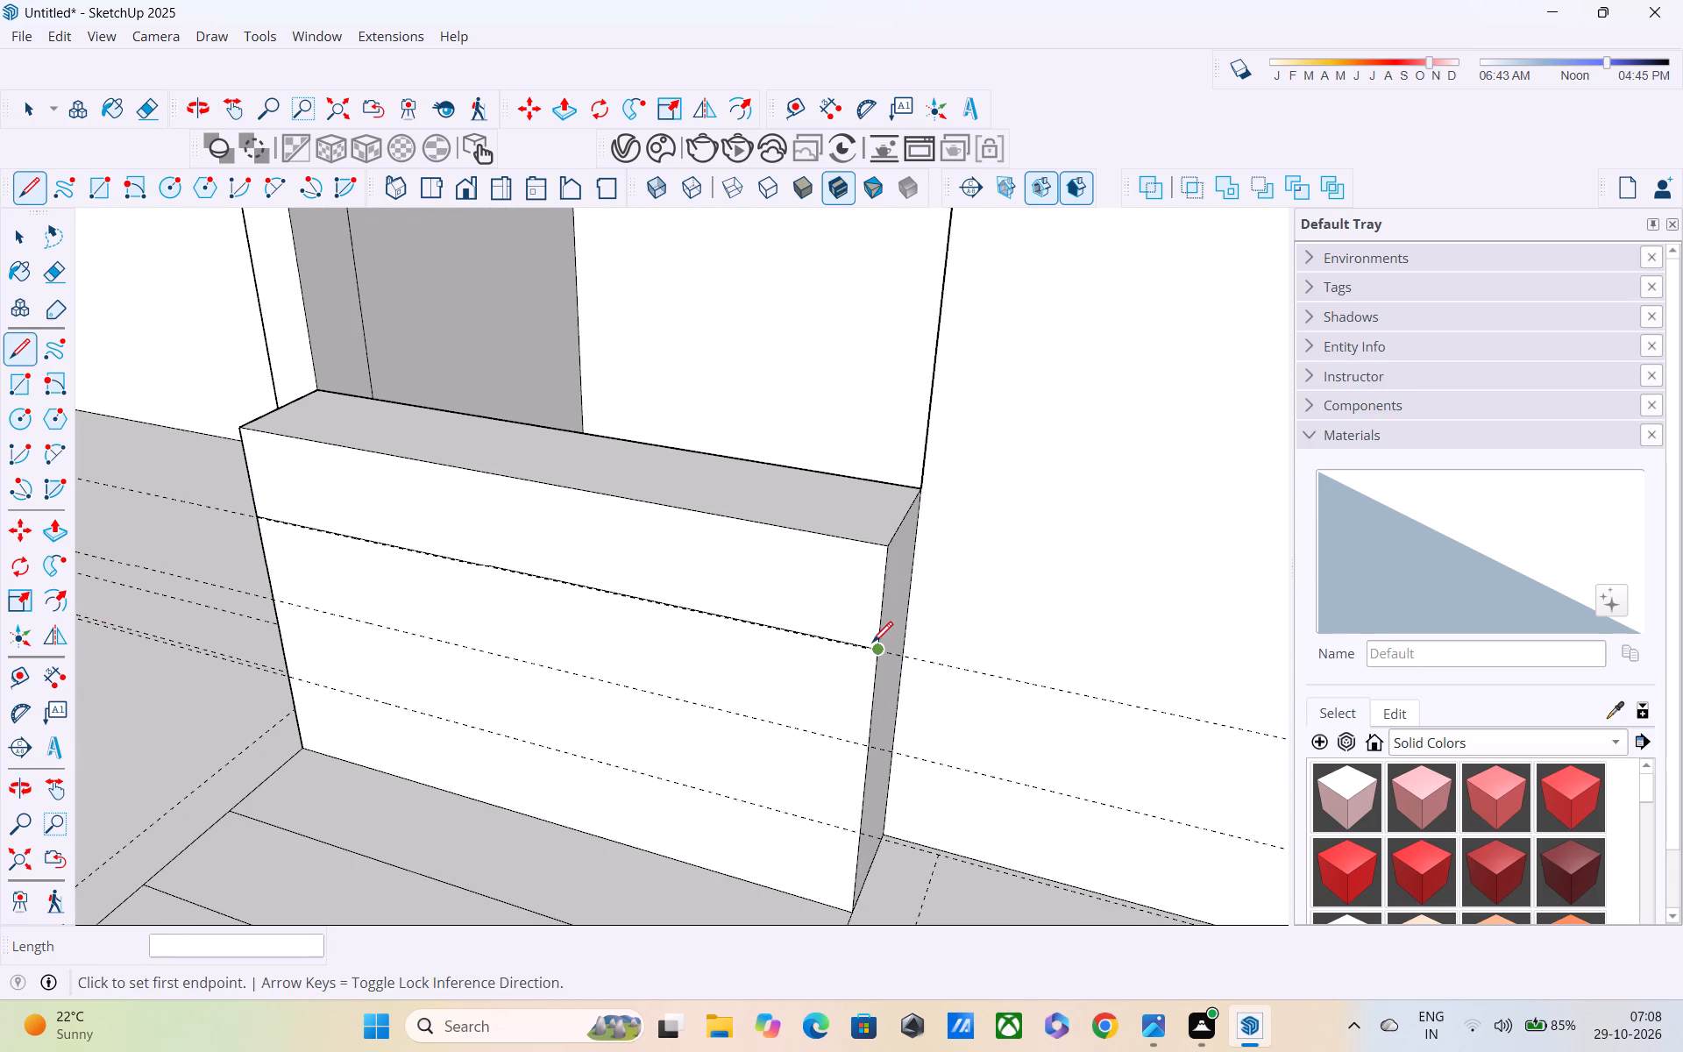
click(888, 550)
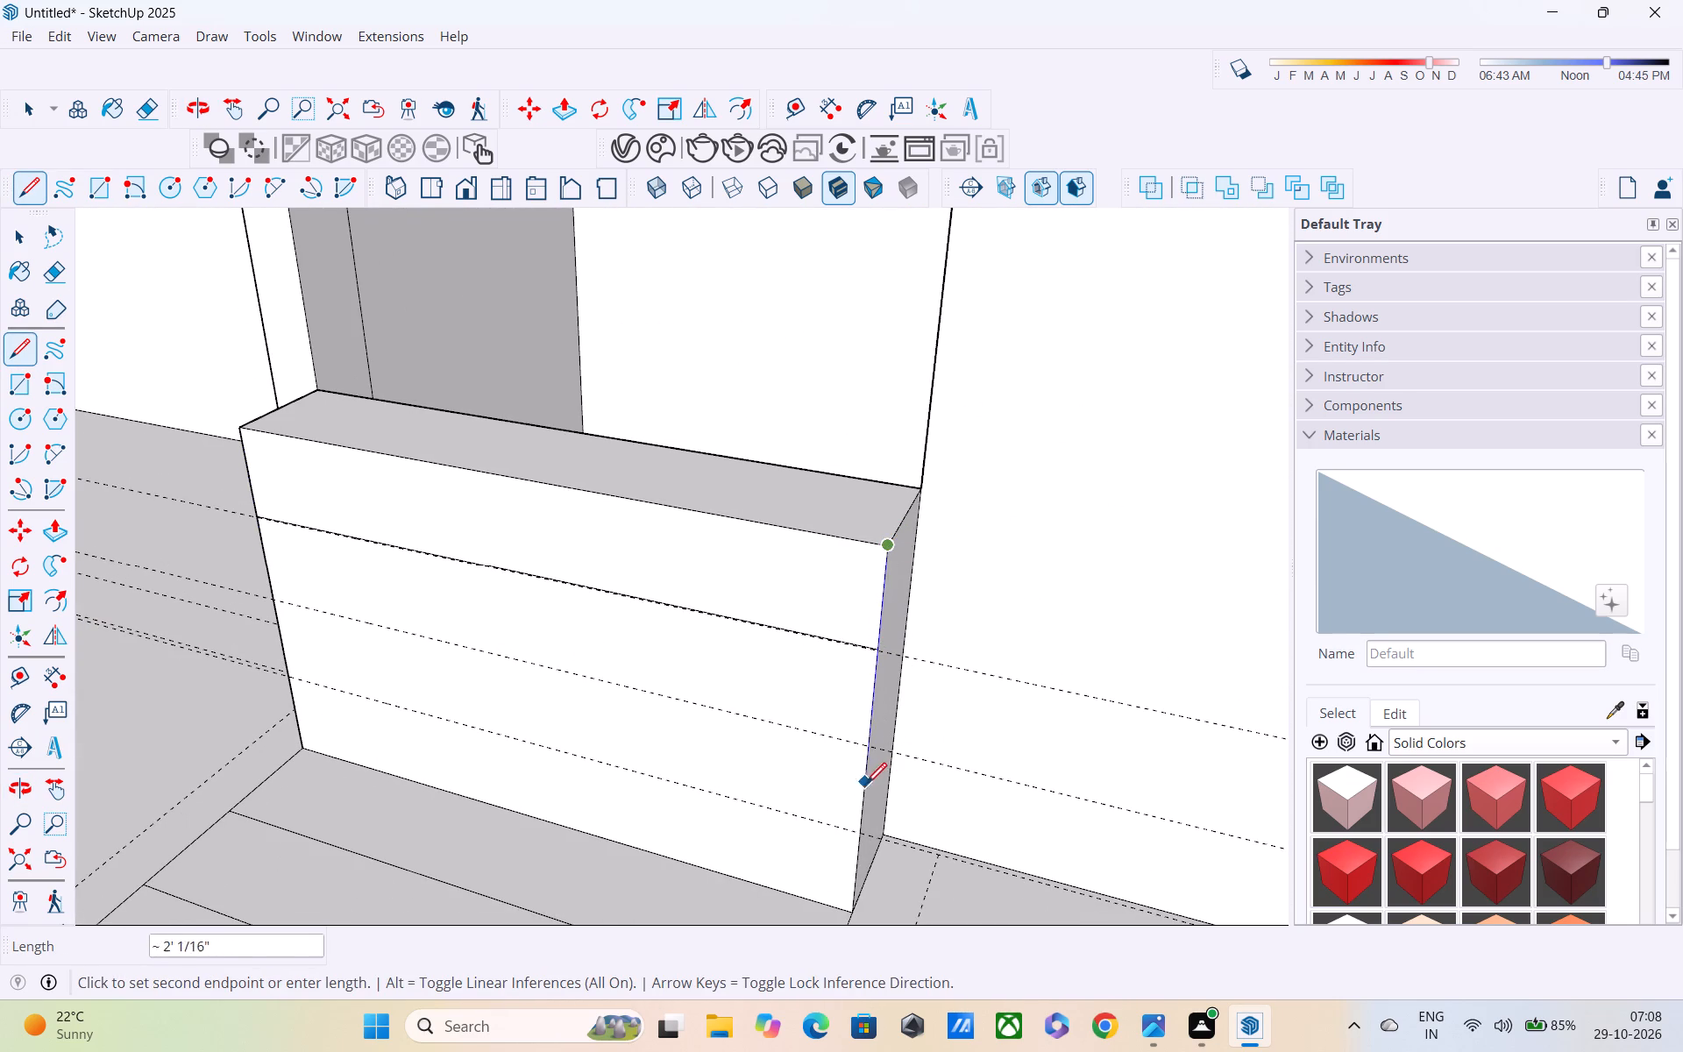
shift+middle_drag(856, 784, 934, 511)
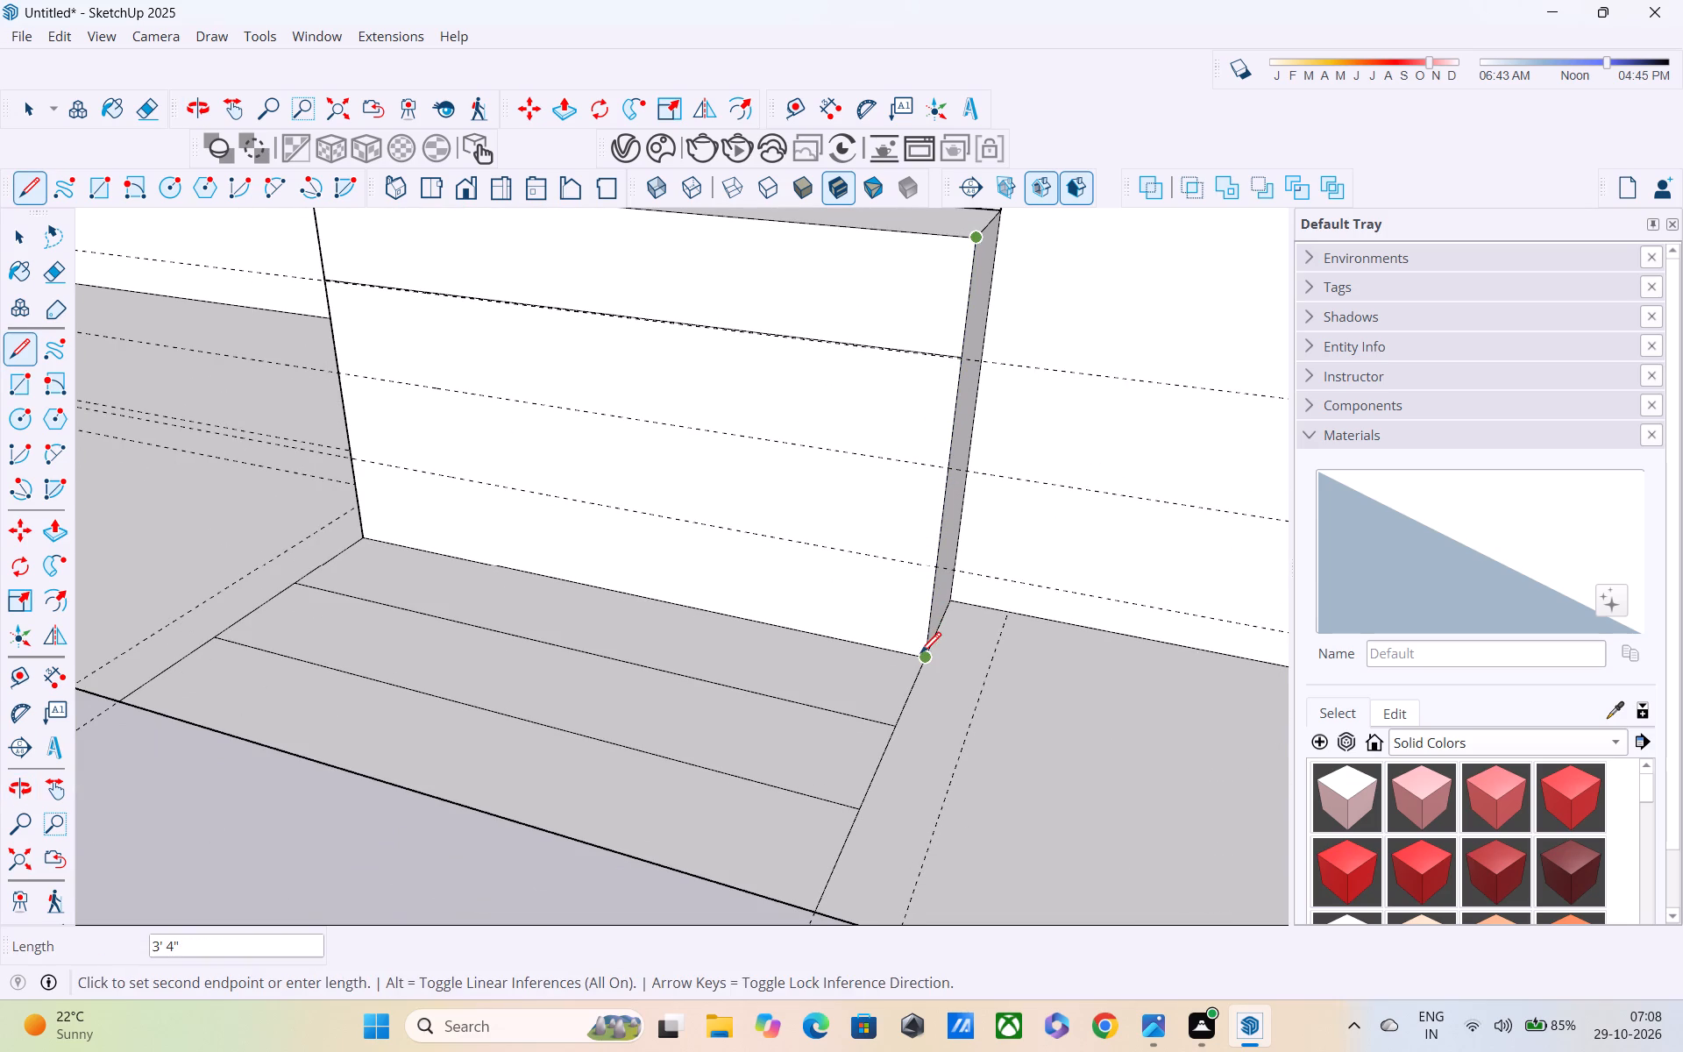
click(920, 655)
key(space)
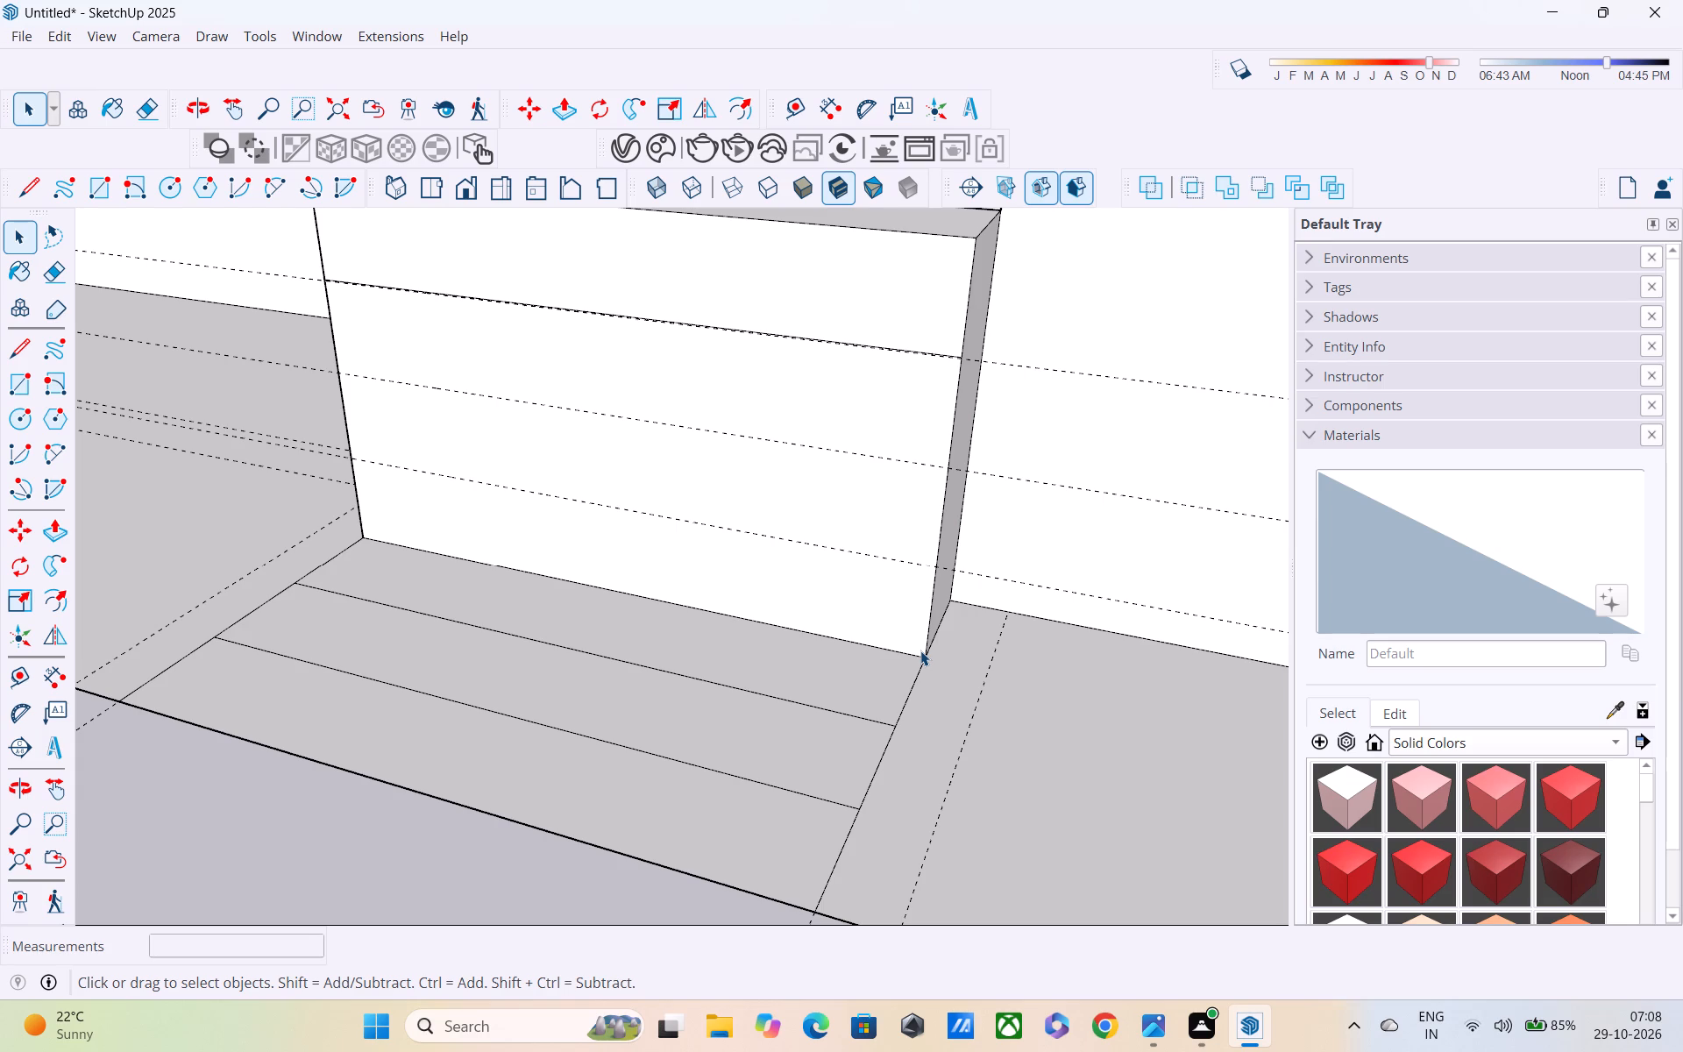
Trace the front face's right edge about 10" from the line to the top corner, and select the face's upper band.
shift+middle_drag(920, 647, 1195, 1051)
middle_drag(1108, 831, 1193, 552)
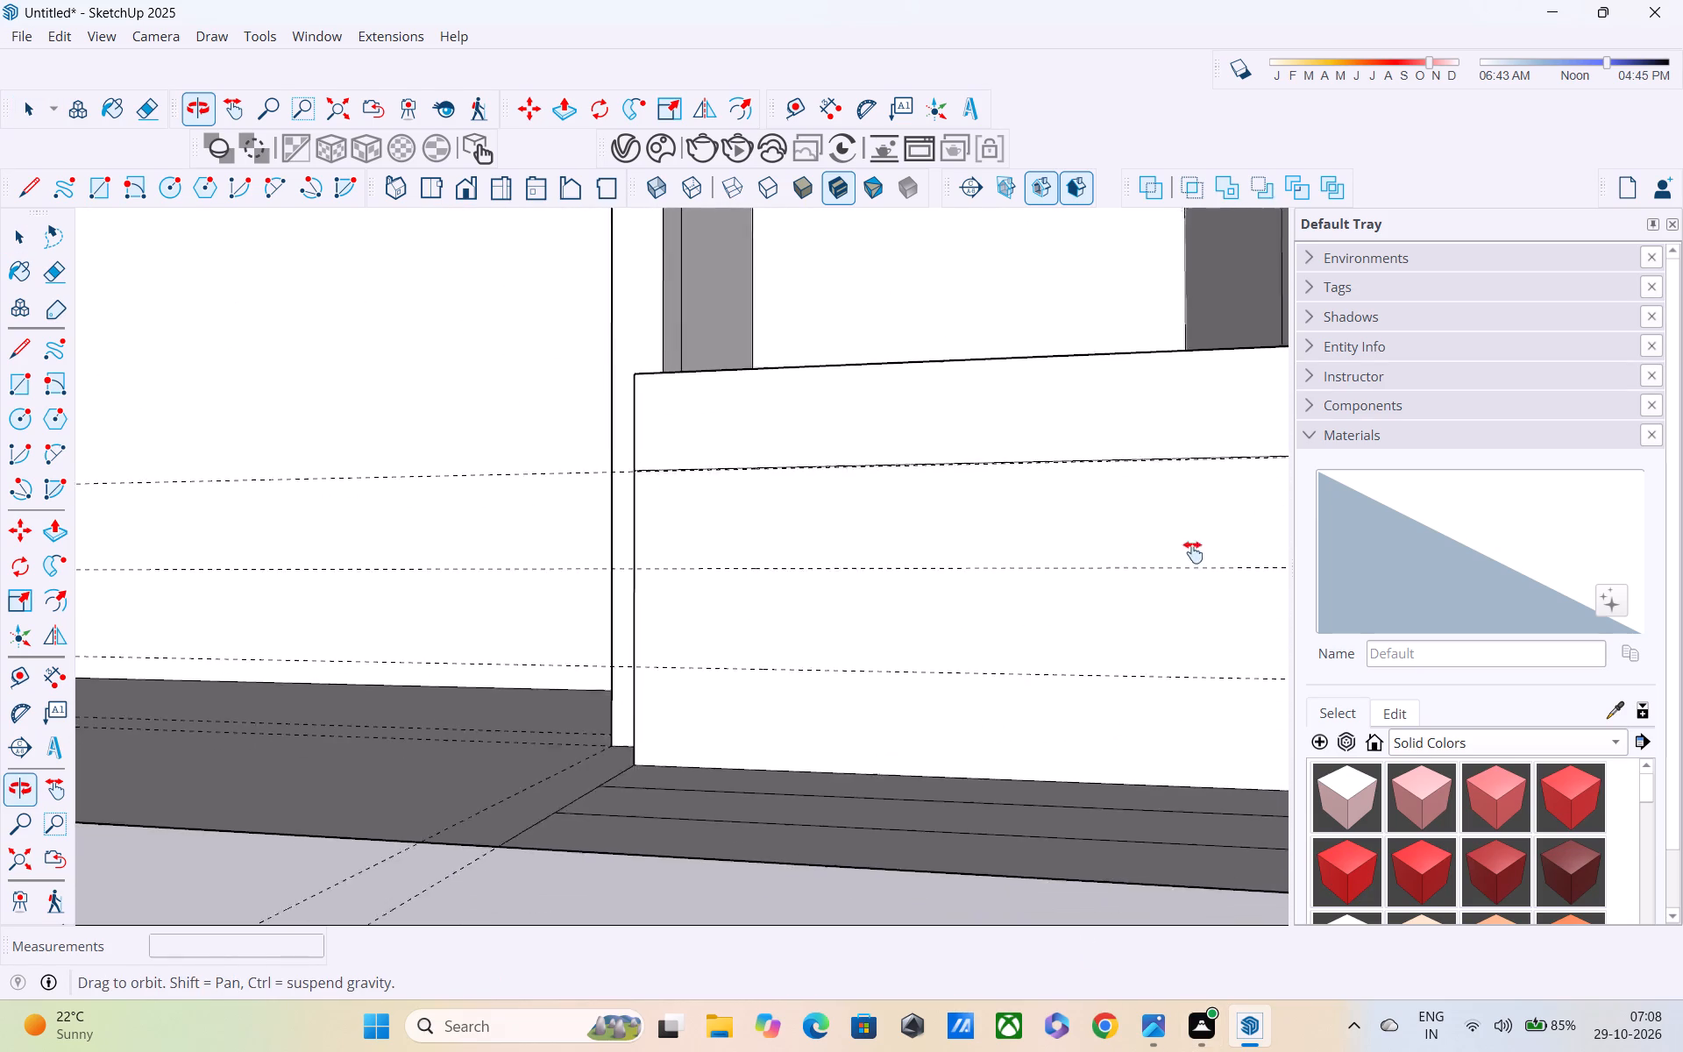
middle_drag(1193, 552, 903, 615)
key(space)
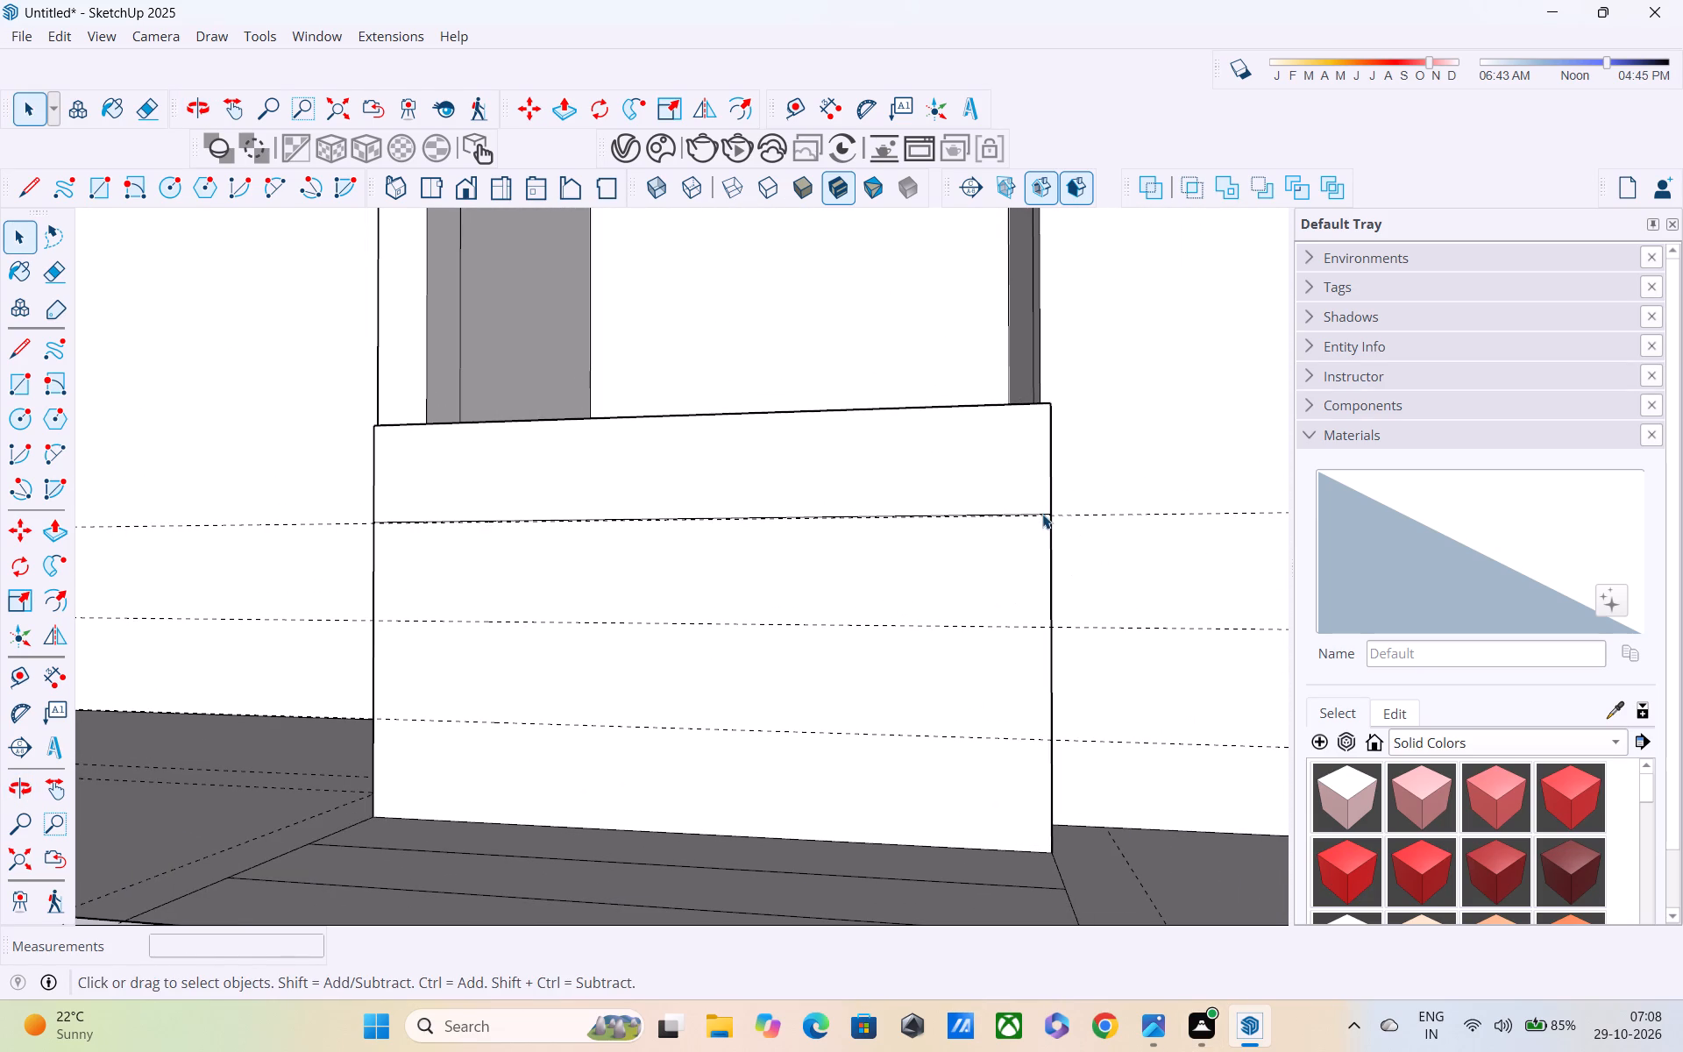
key(l)
key(space)
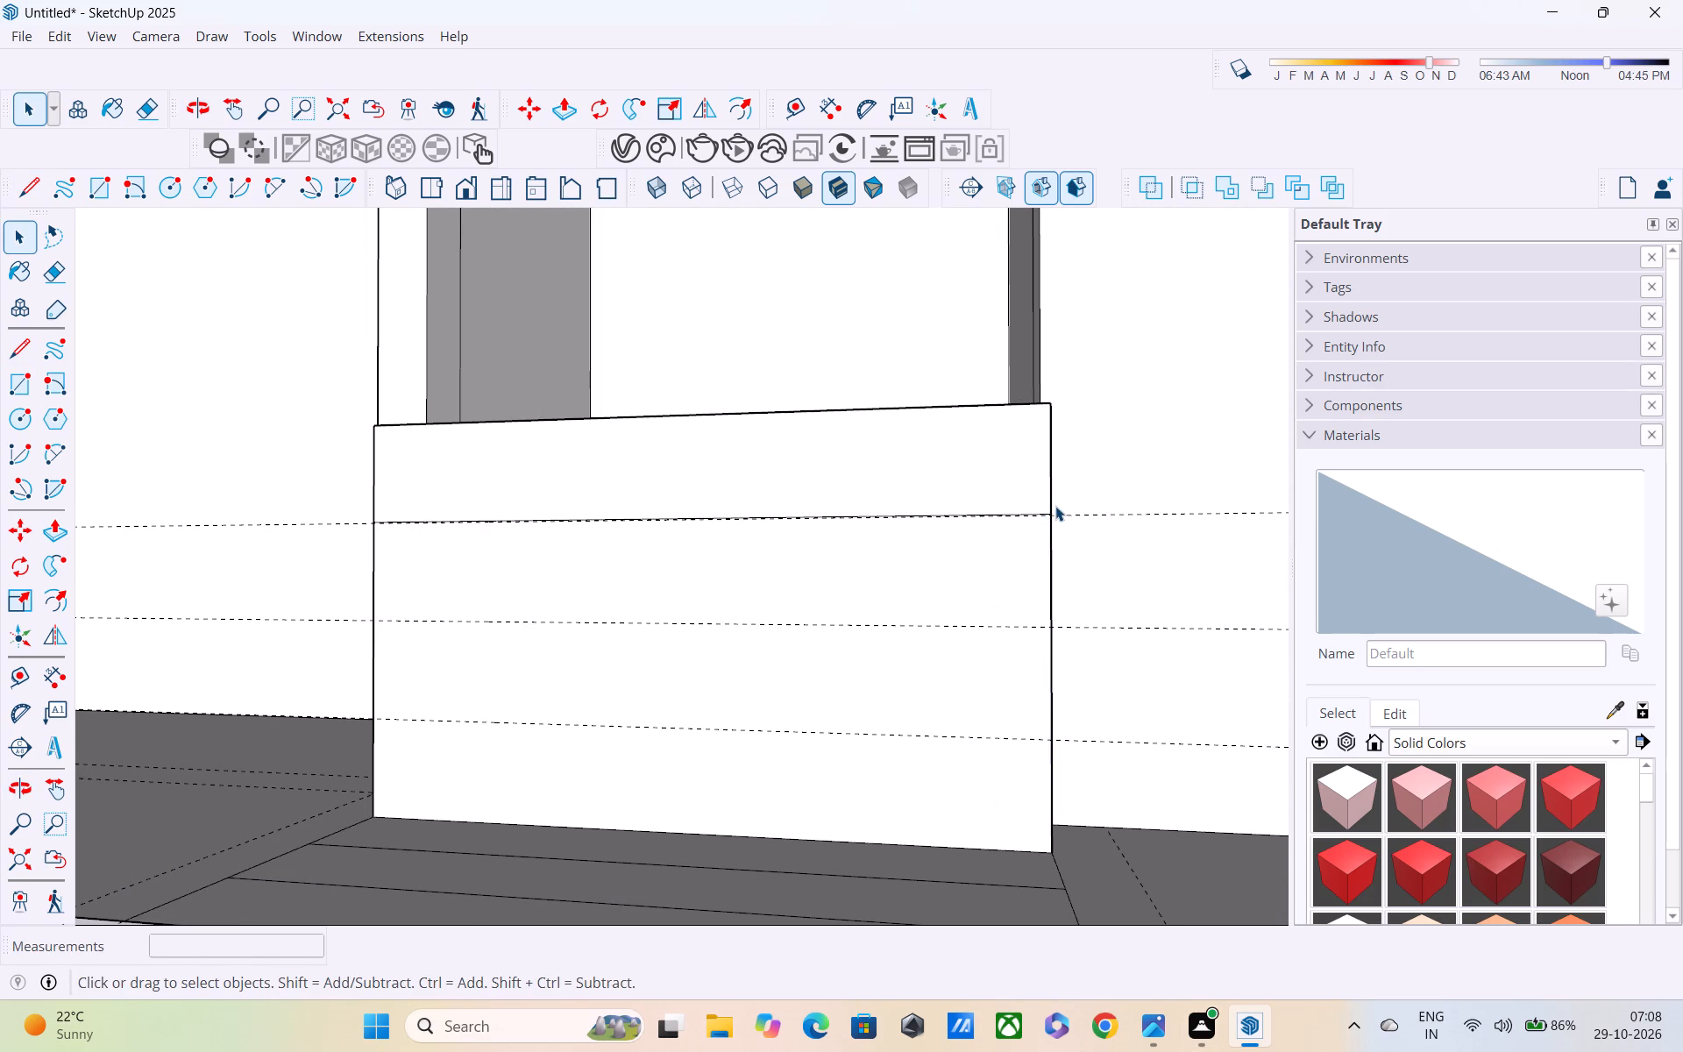
key(l)
click(1054, 513)
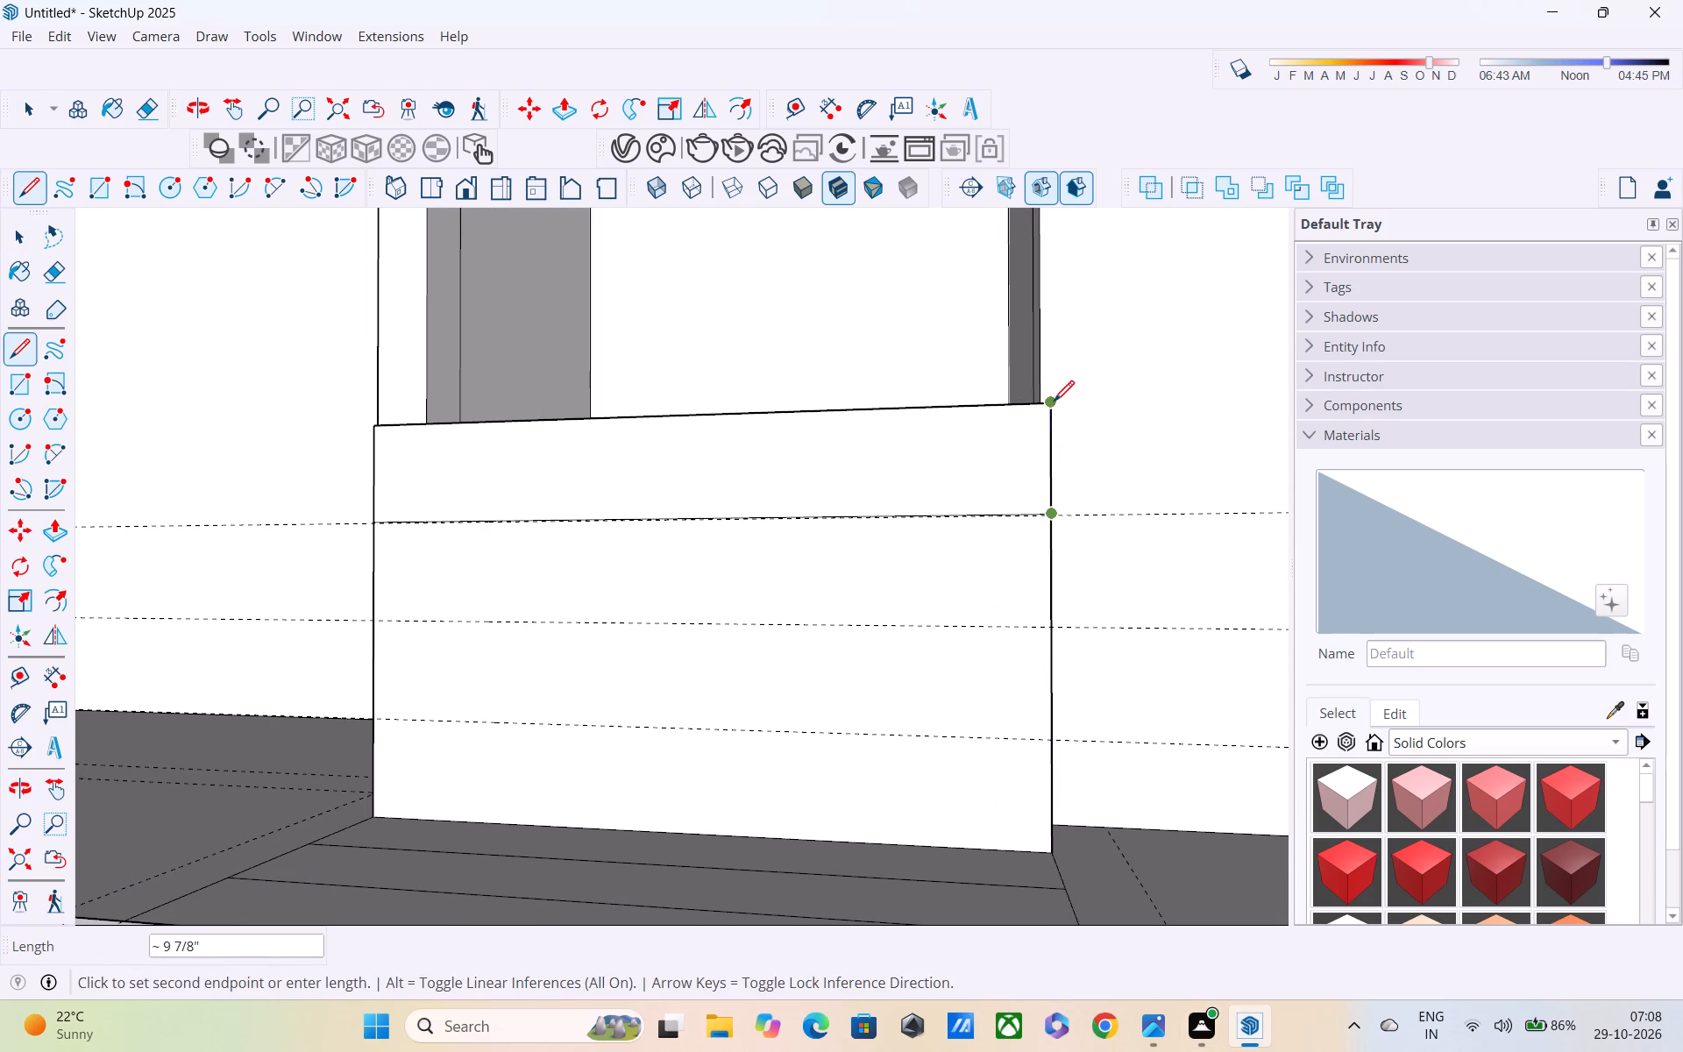
click(1054, 403)
shift+middle_drag(1027, 641, 1026, 476)
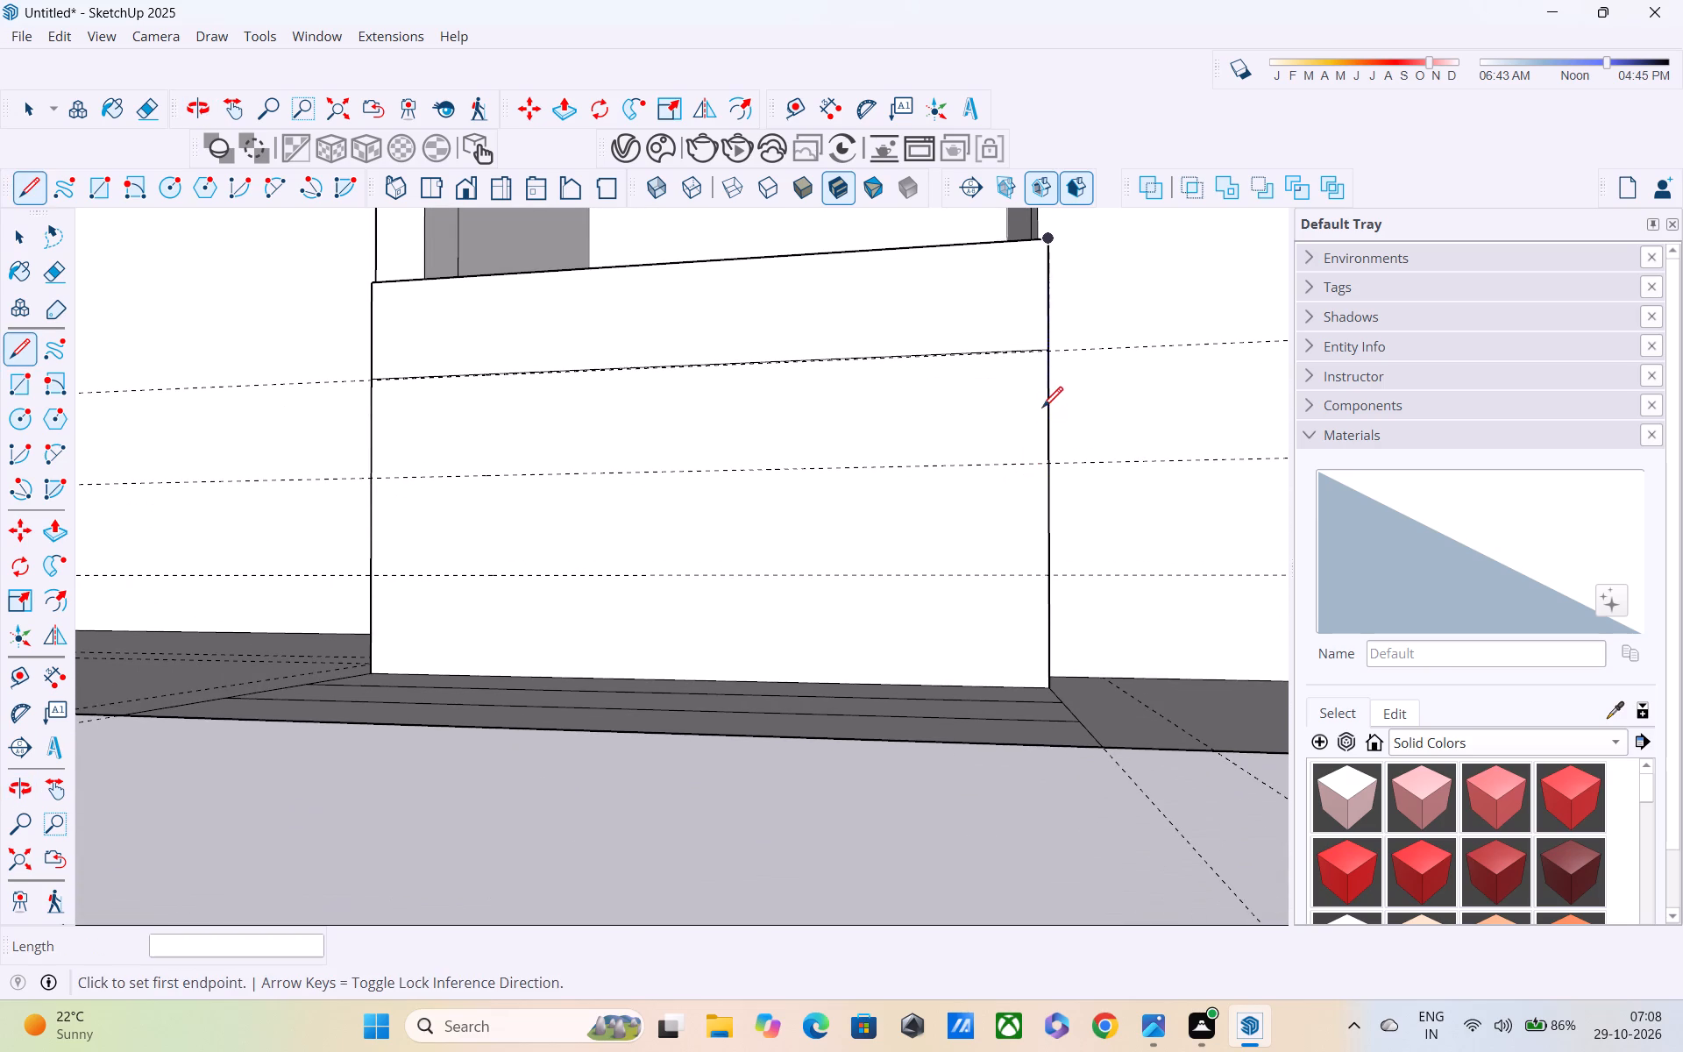
click(1048, 360)
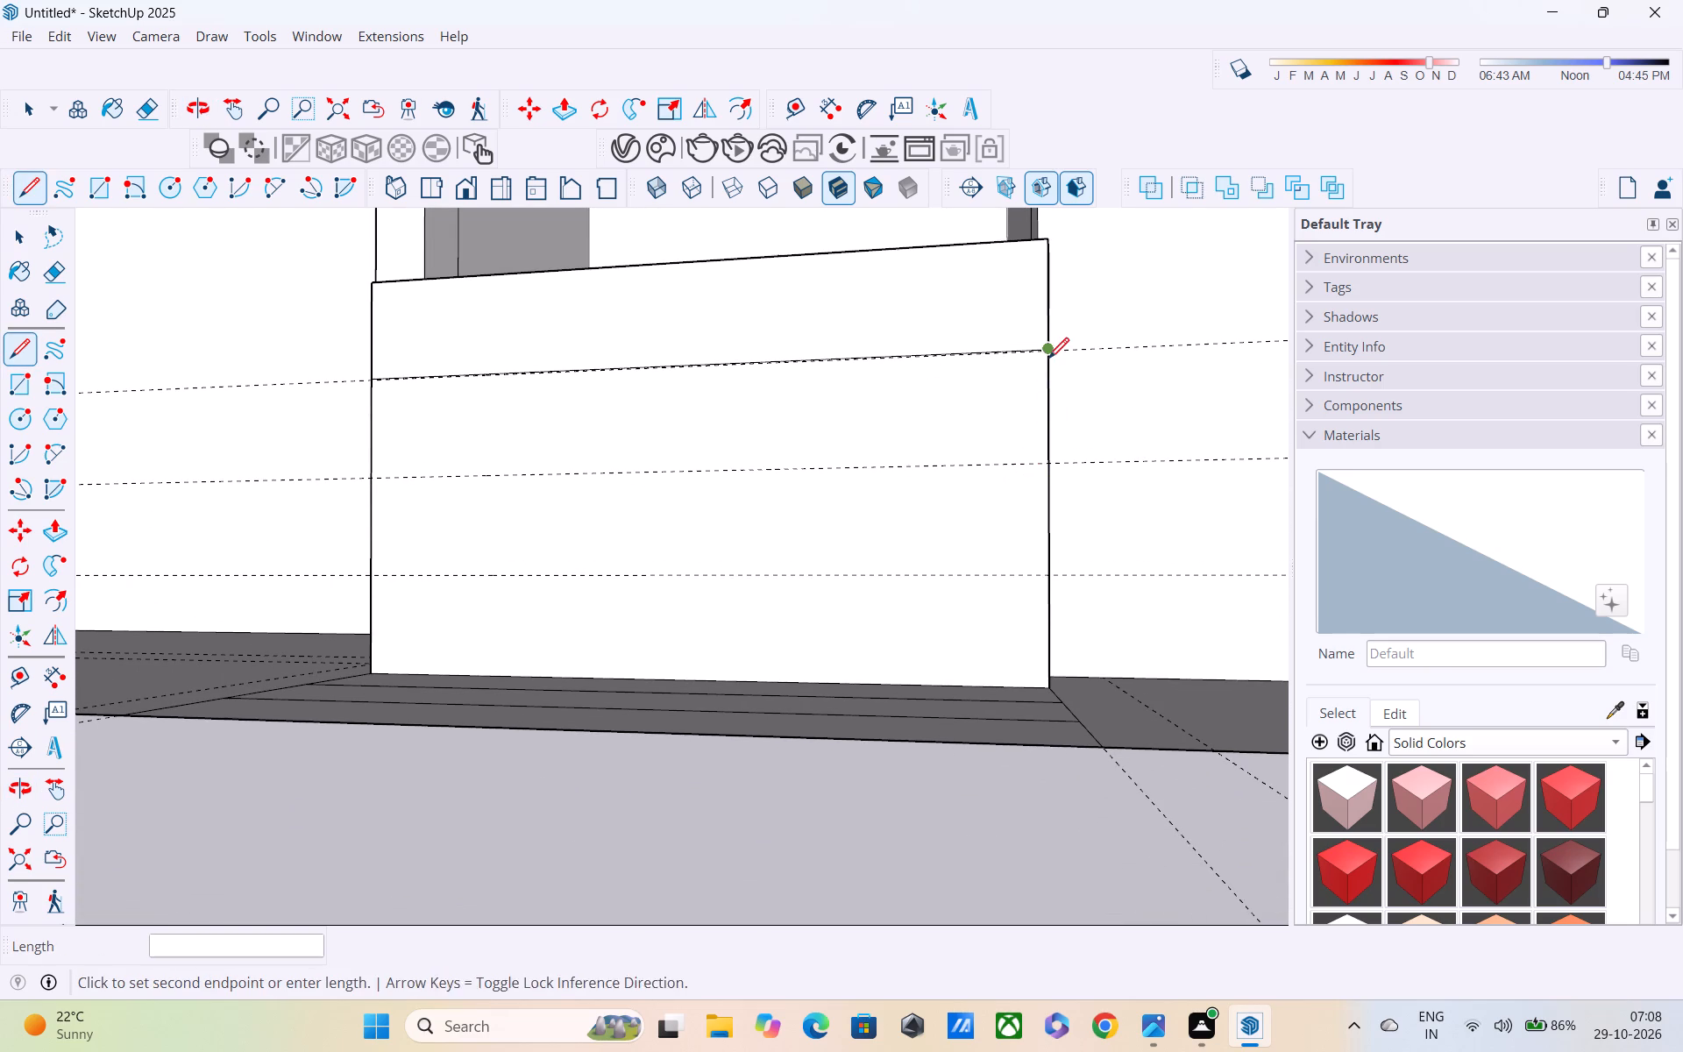
key(space)
click(998, 332)
middle_drag(998, 334, 1421, 492)
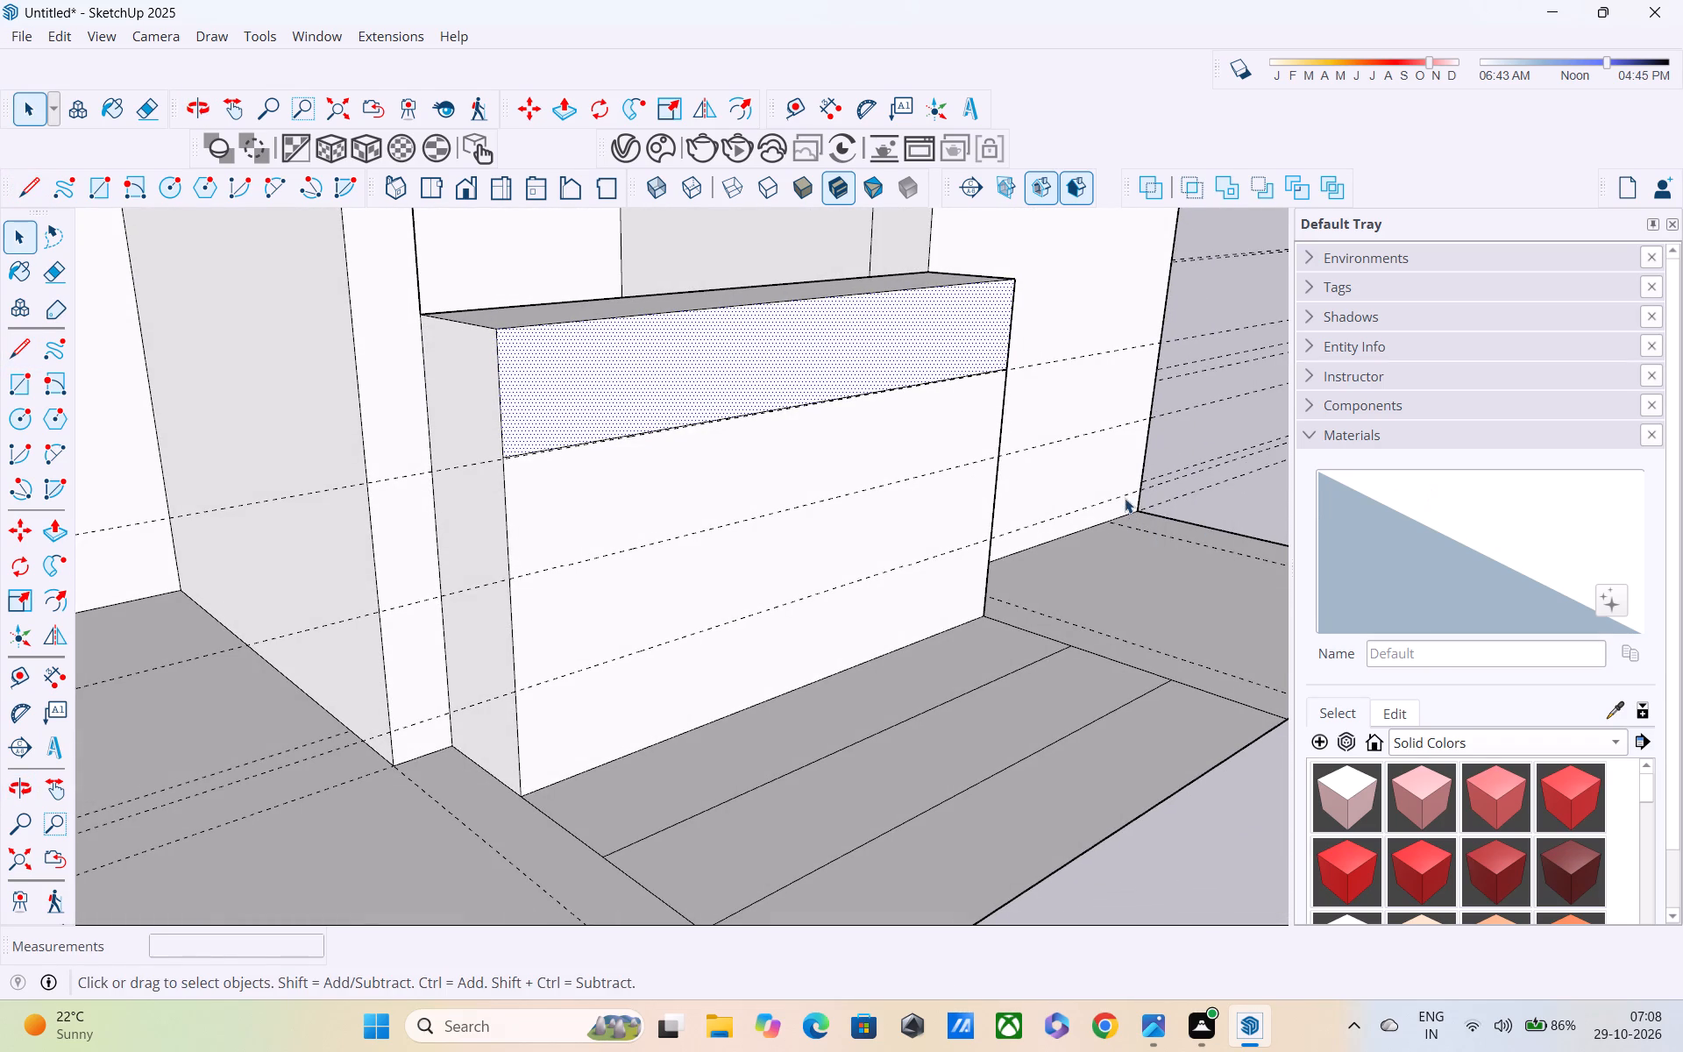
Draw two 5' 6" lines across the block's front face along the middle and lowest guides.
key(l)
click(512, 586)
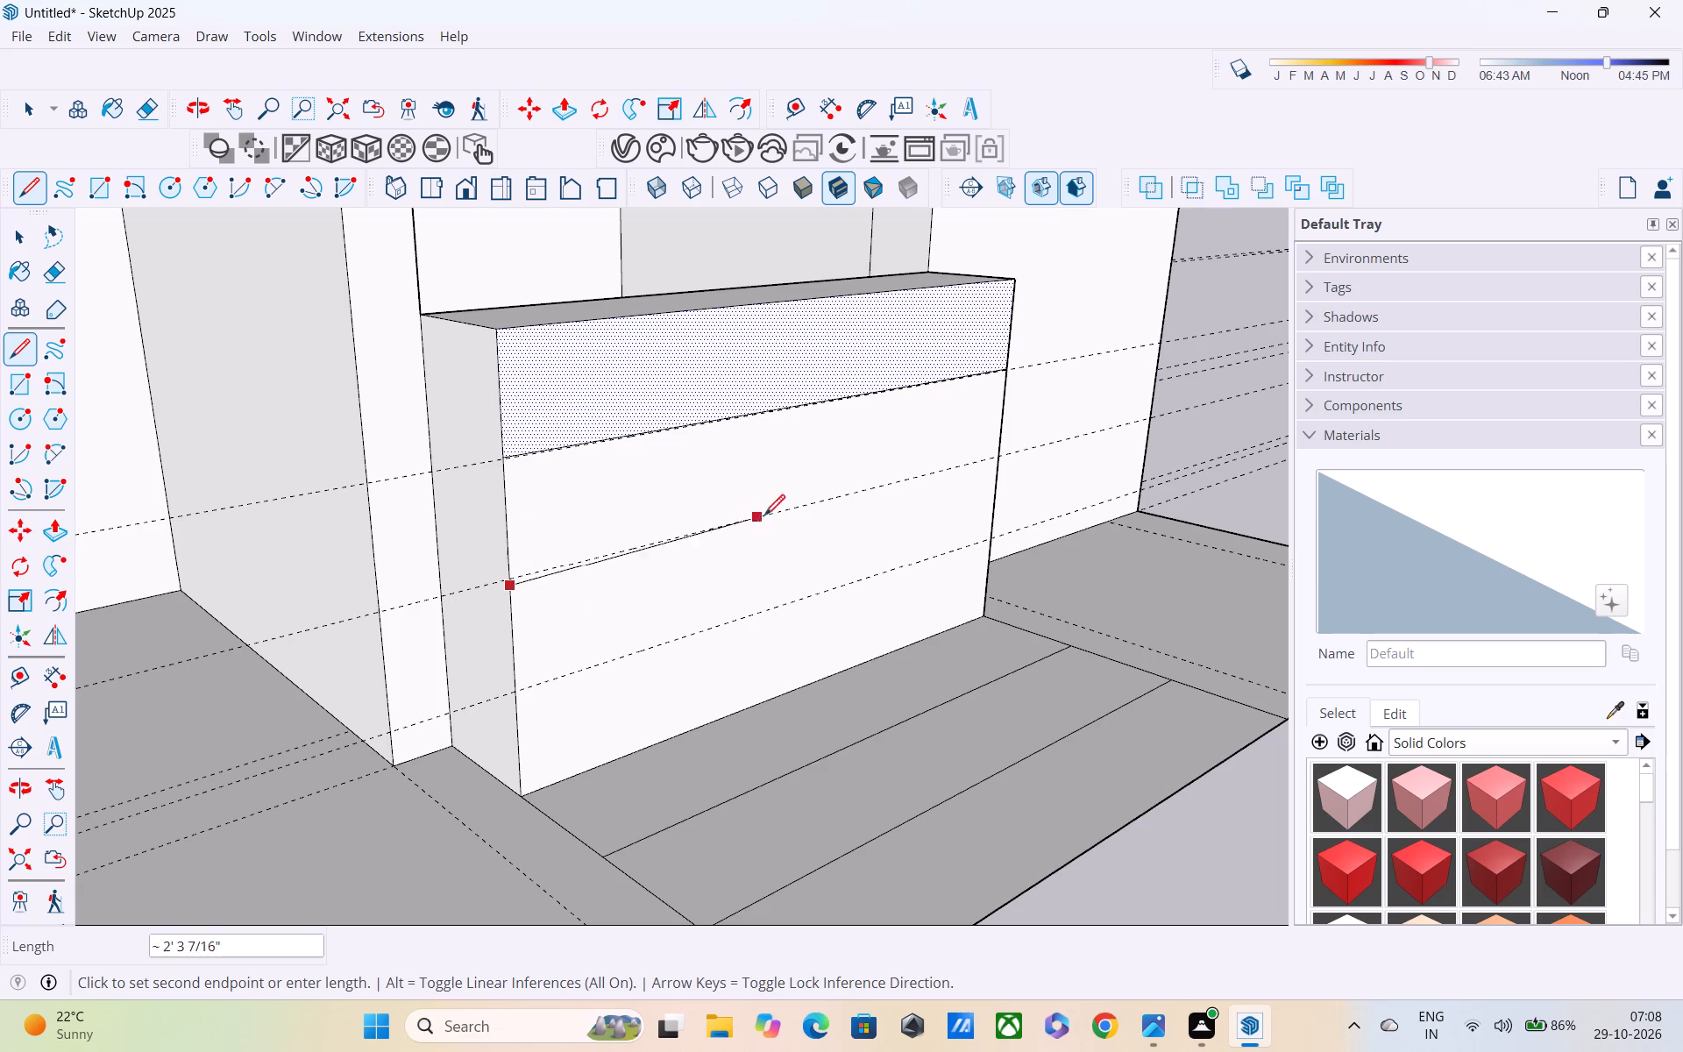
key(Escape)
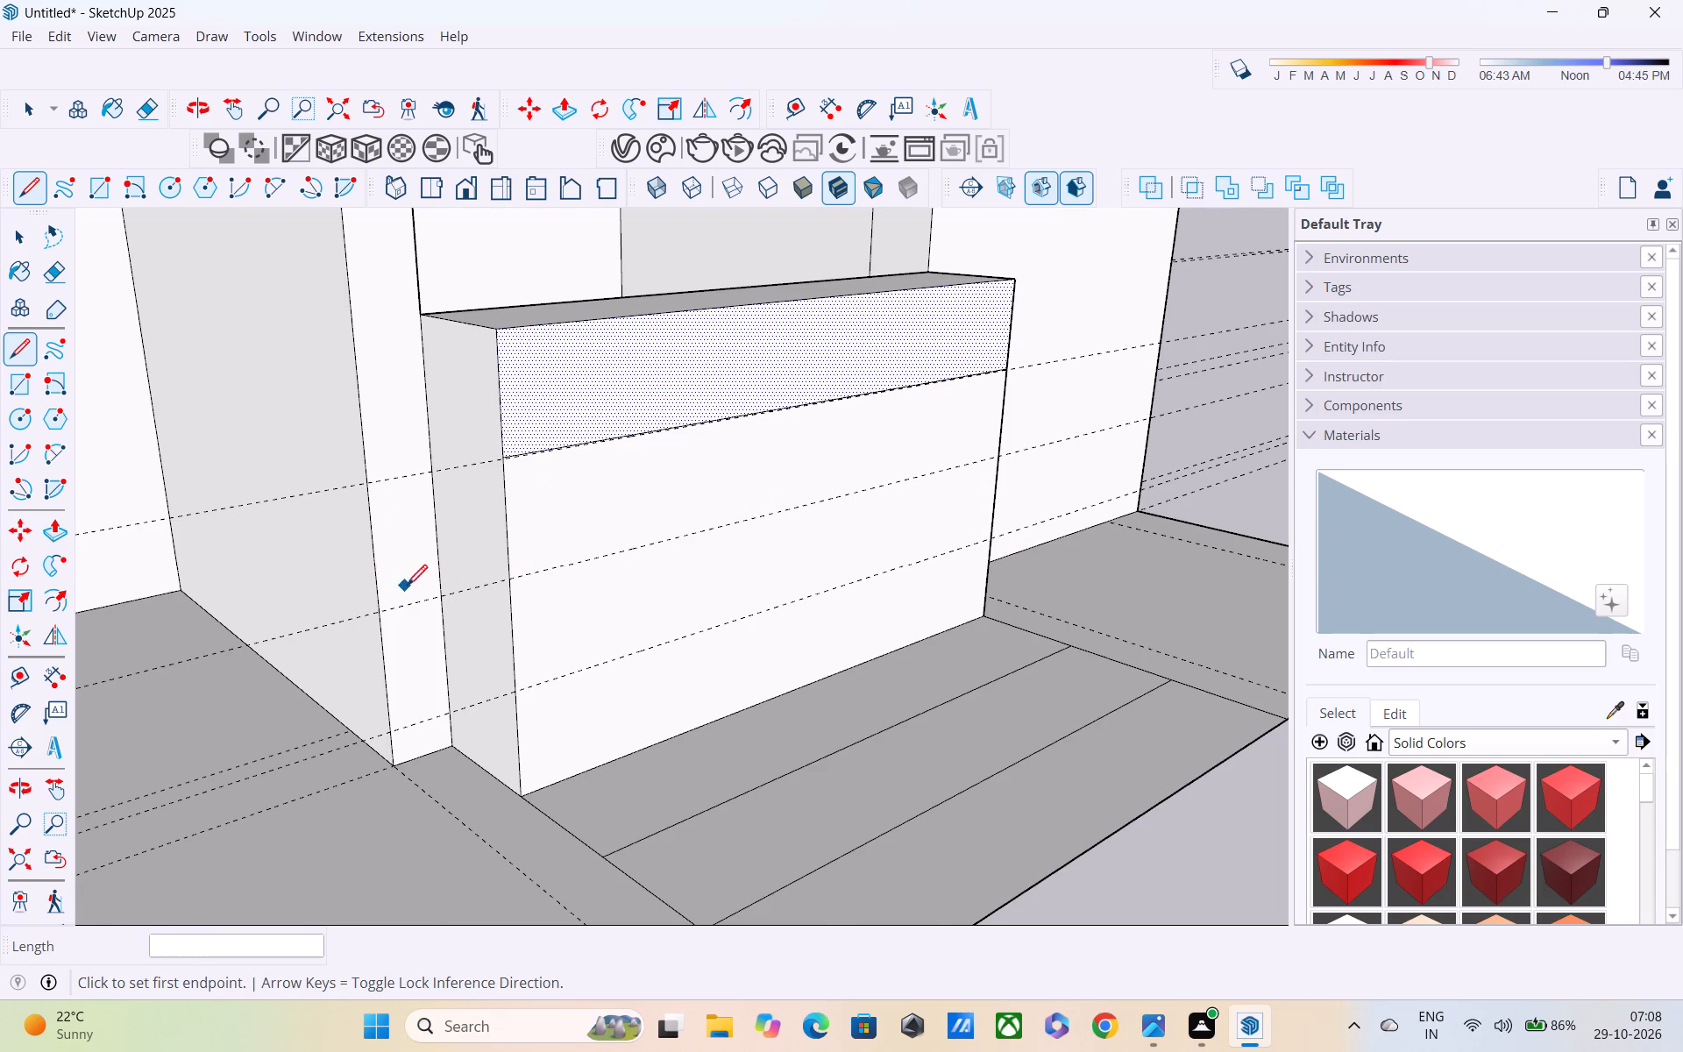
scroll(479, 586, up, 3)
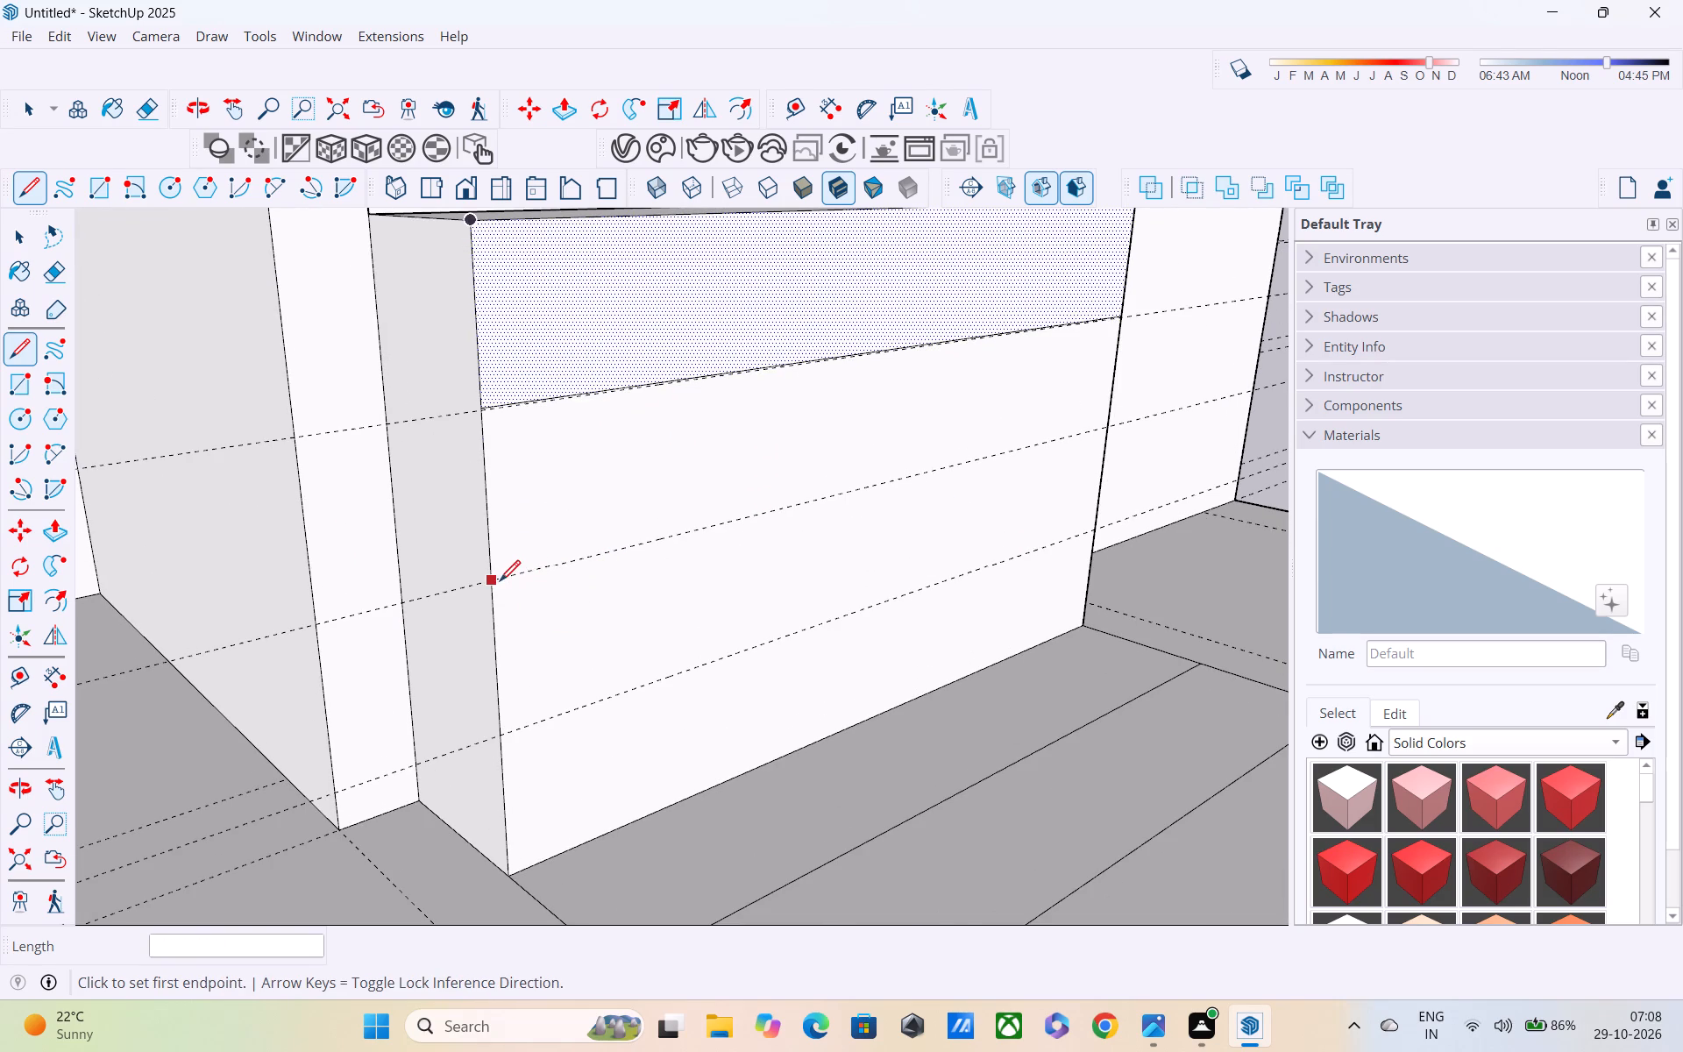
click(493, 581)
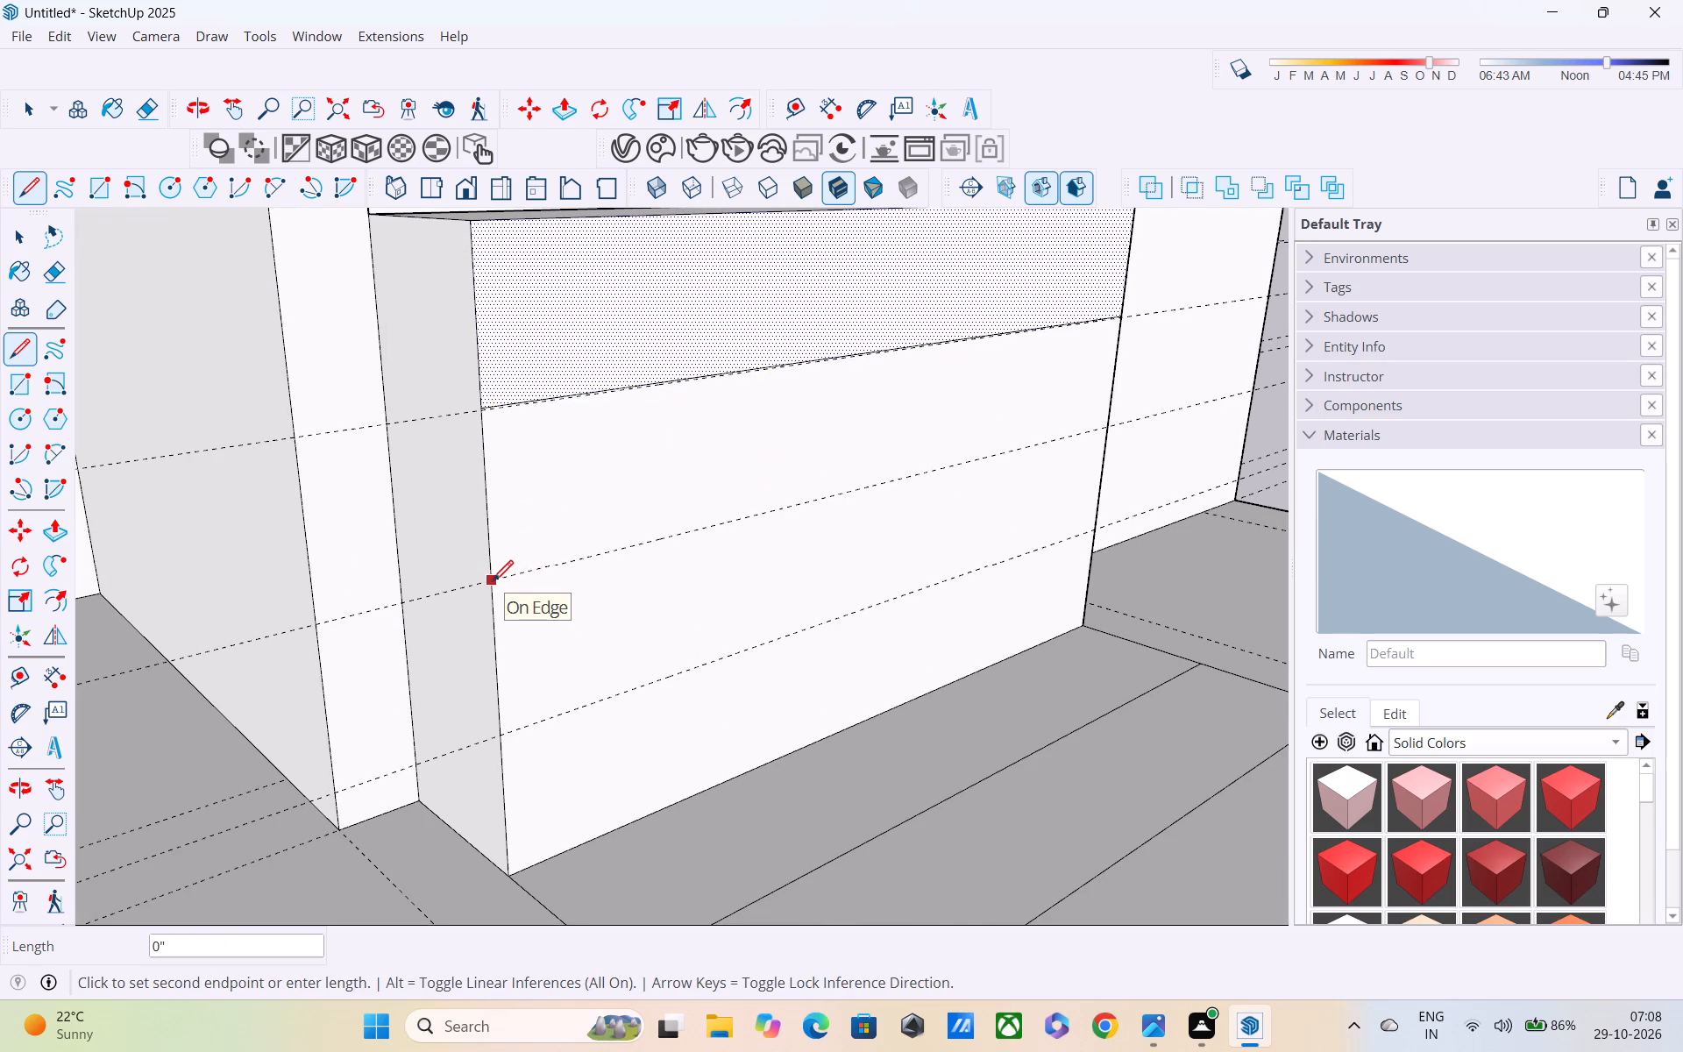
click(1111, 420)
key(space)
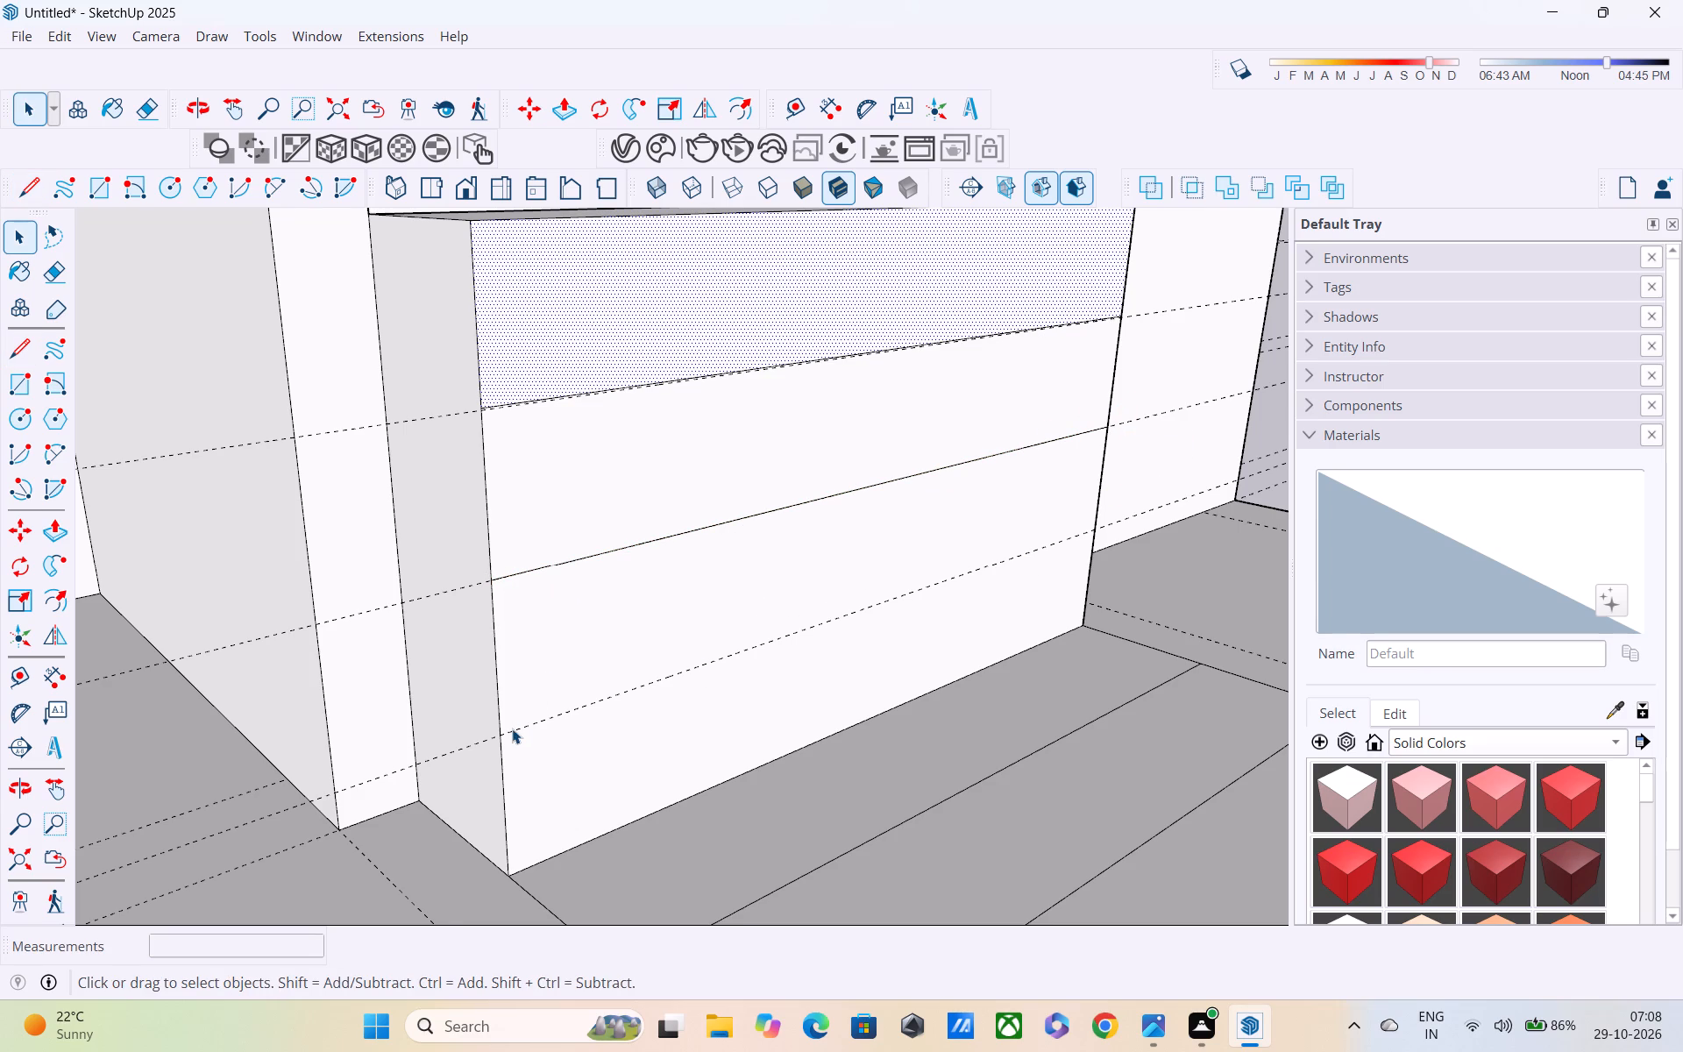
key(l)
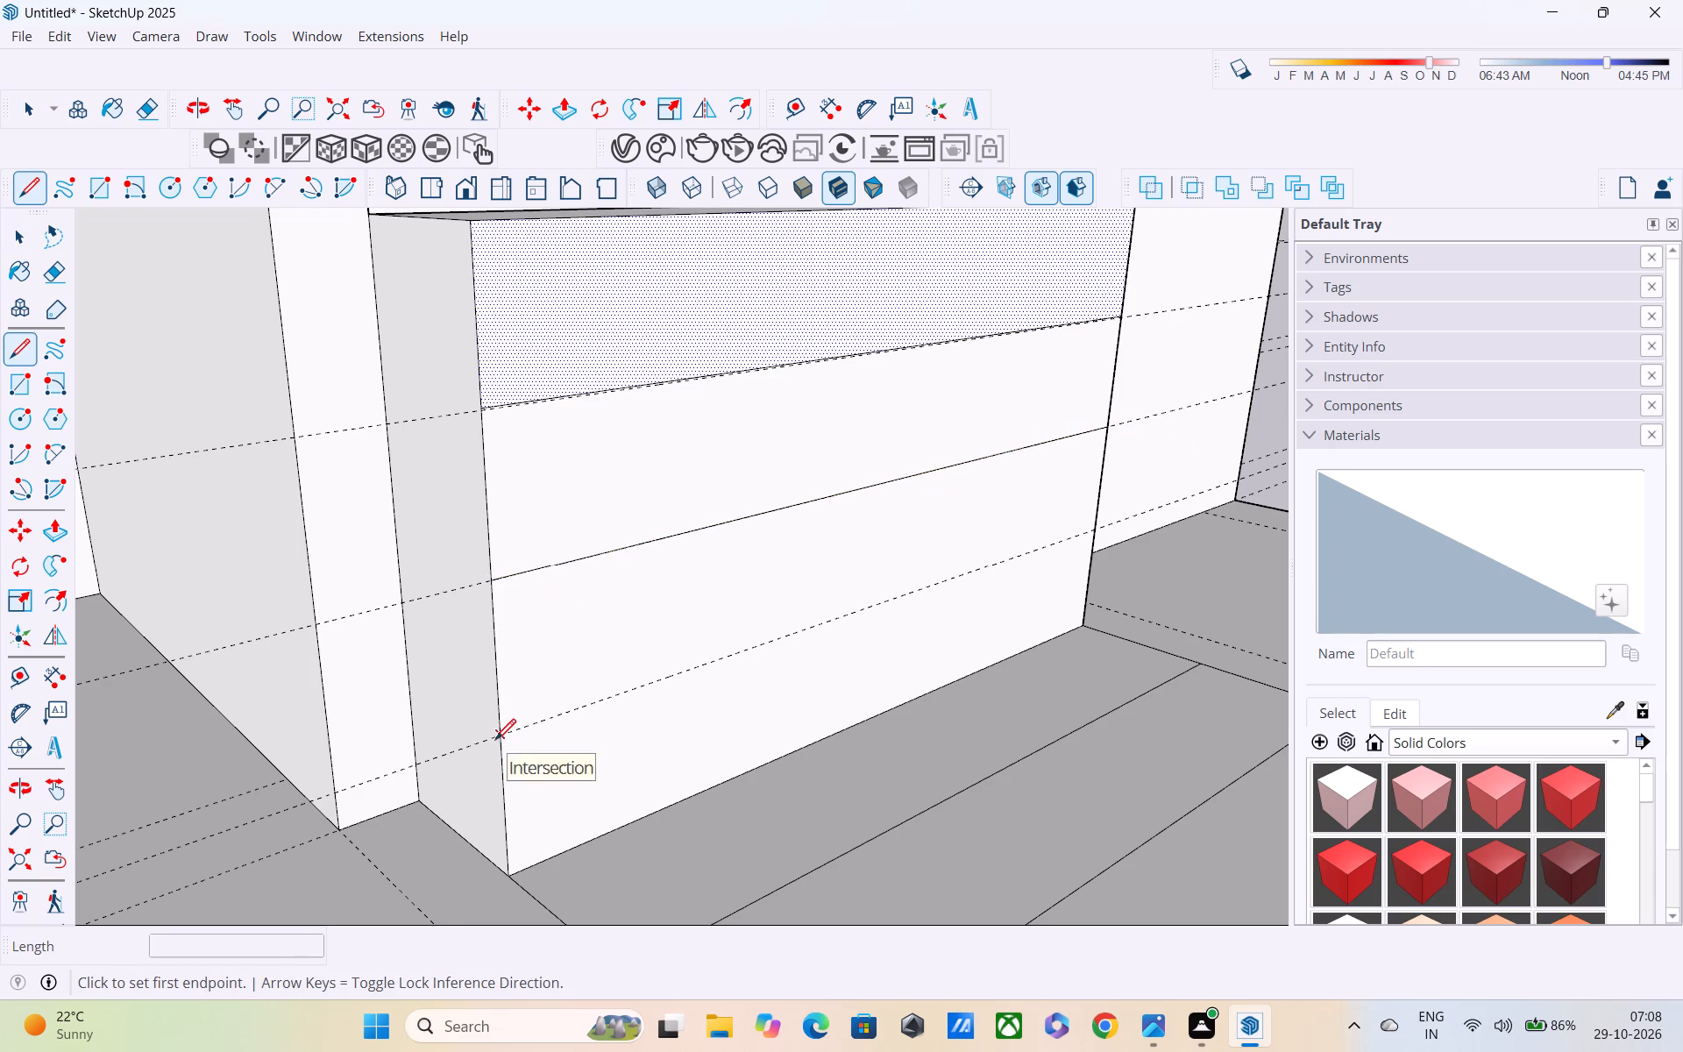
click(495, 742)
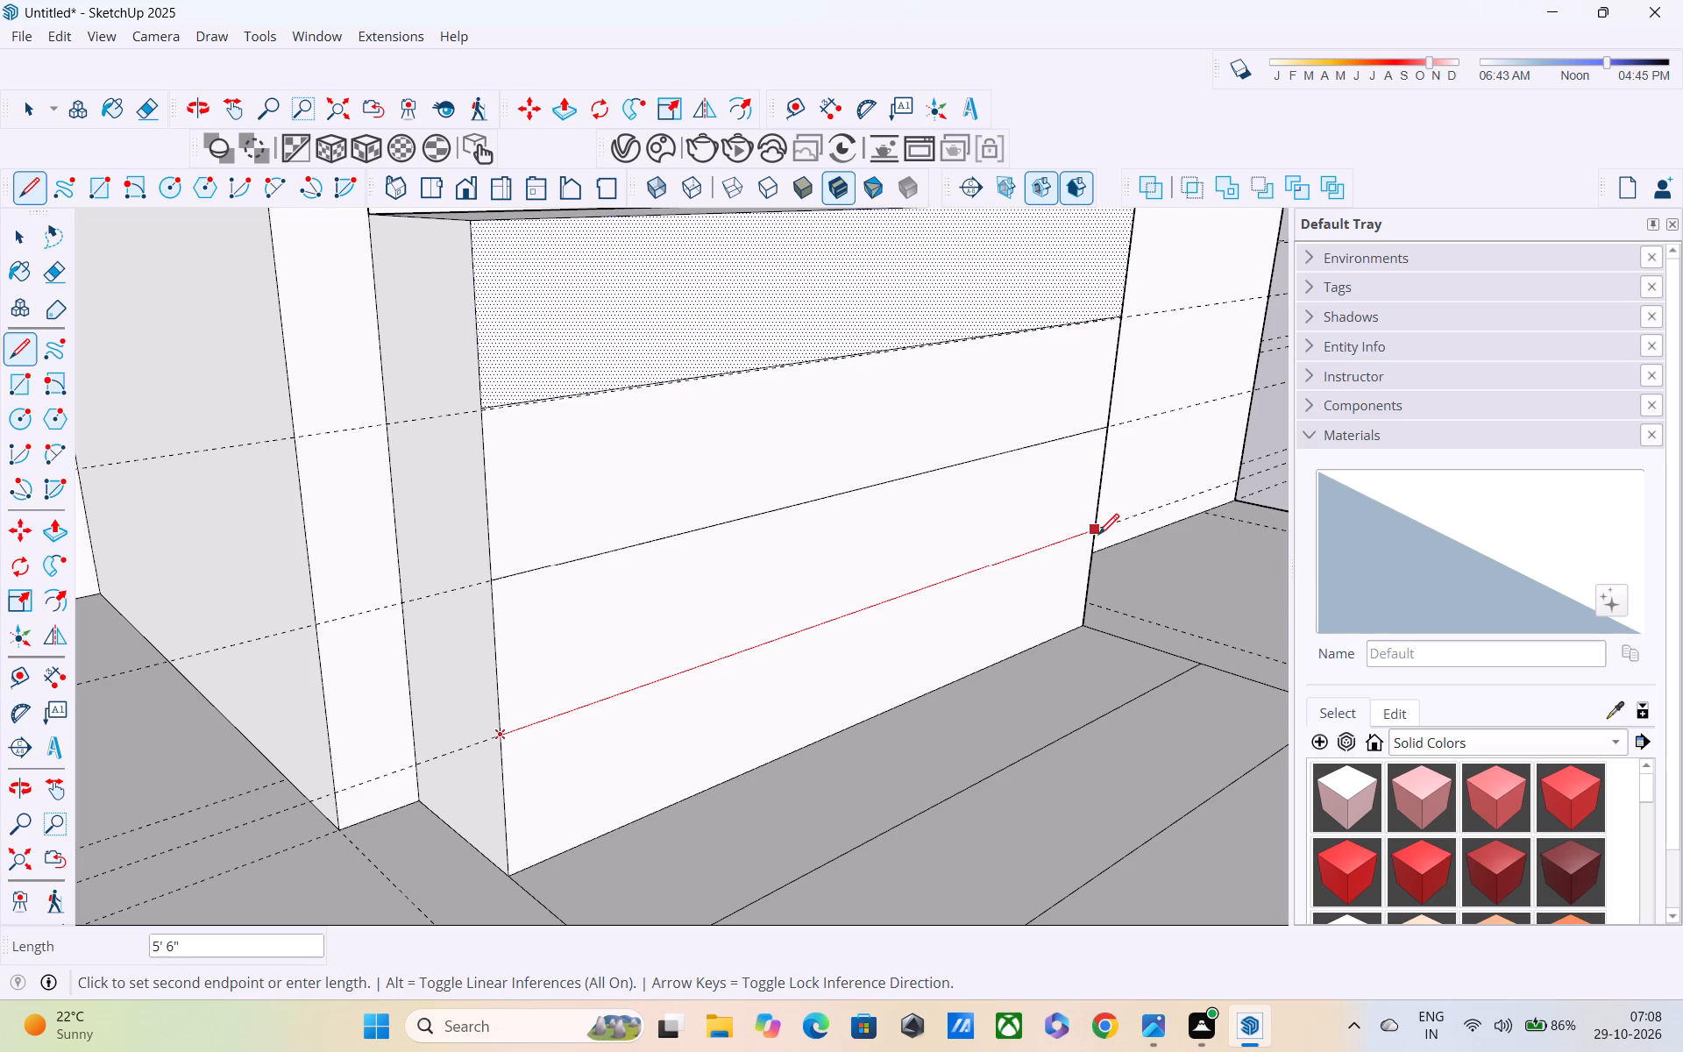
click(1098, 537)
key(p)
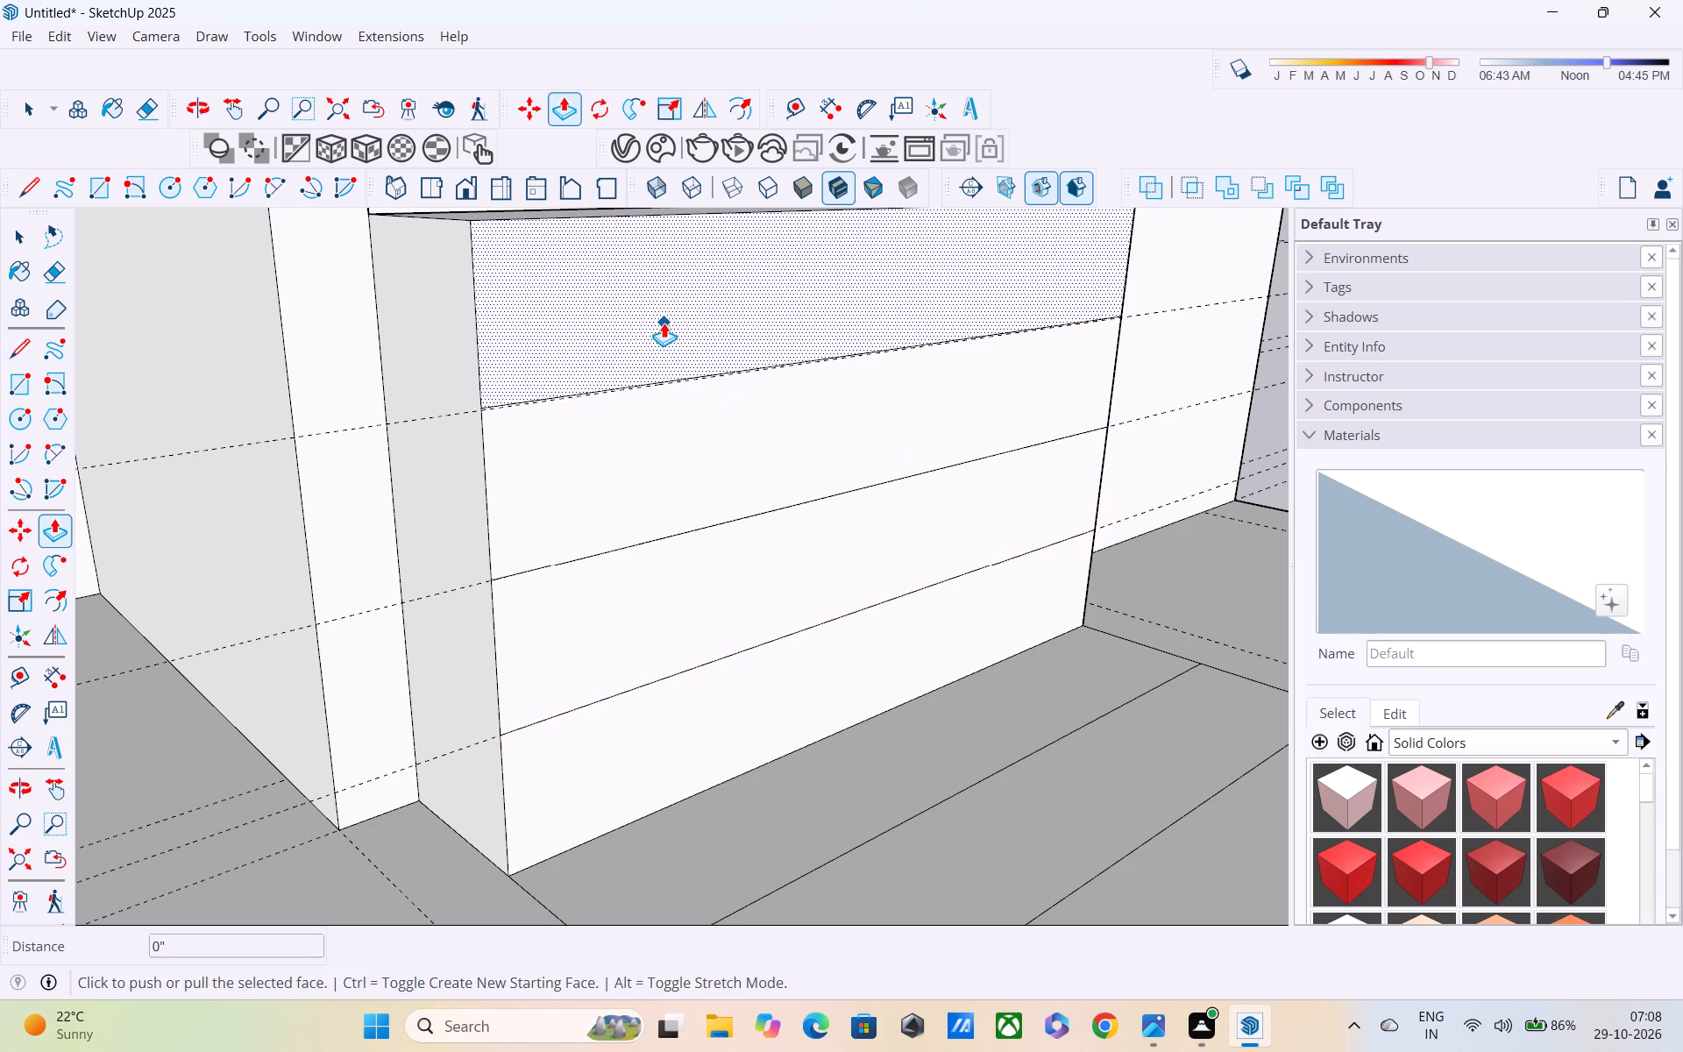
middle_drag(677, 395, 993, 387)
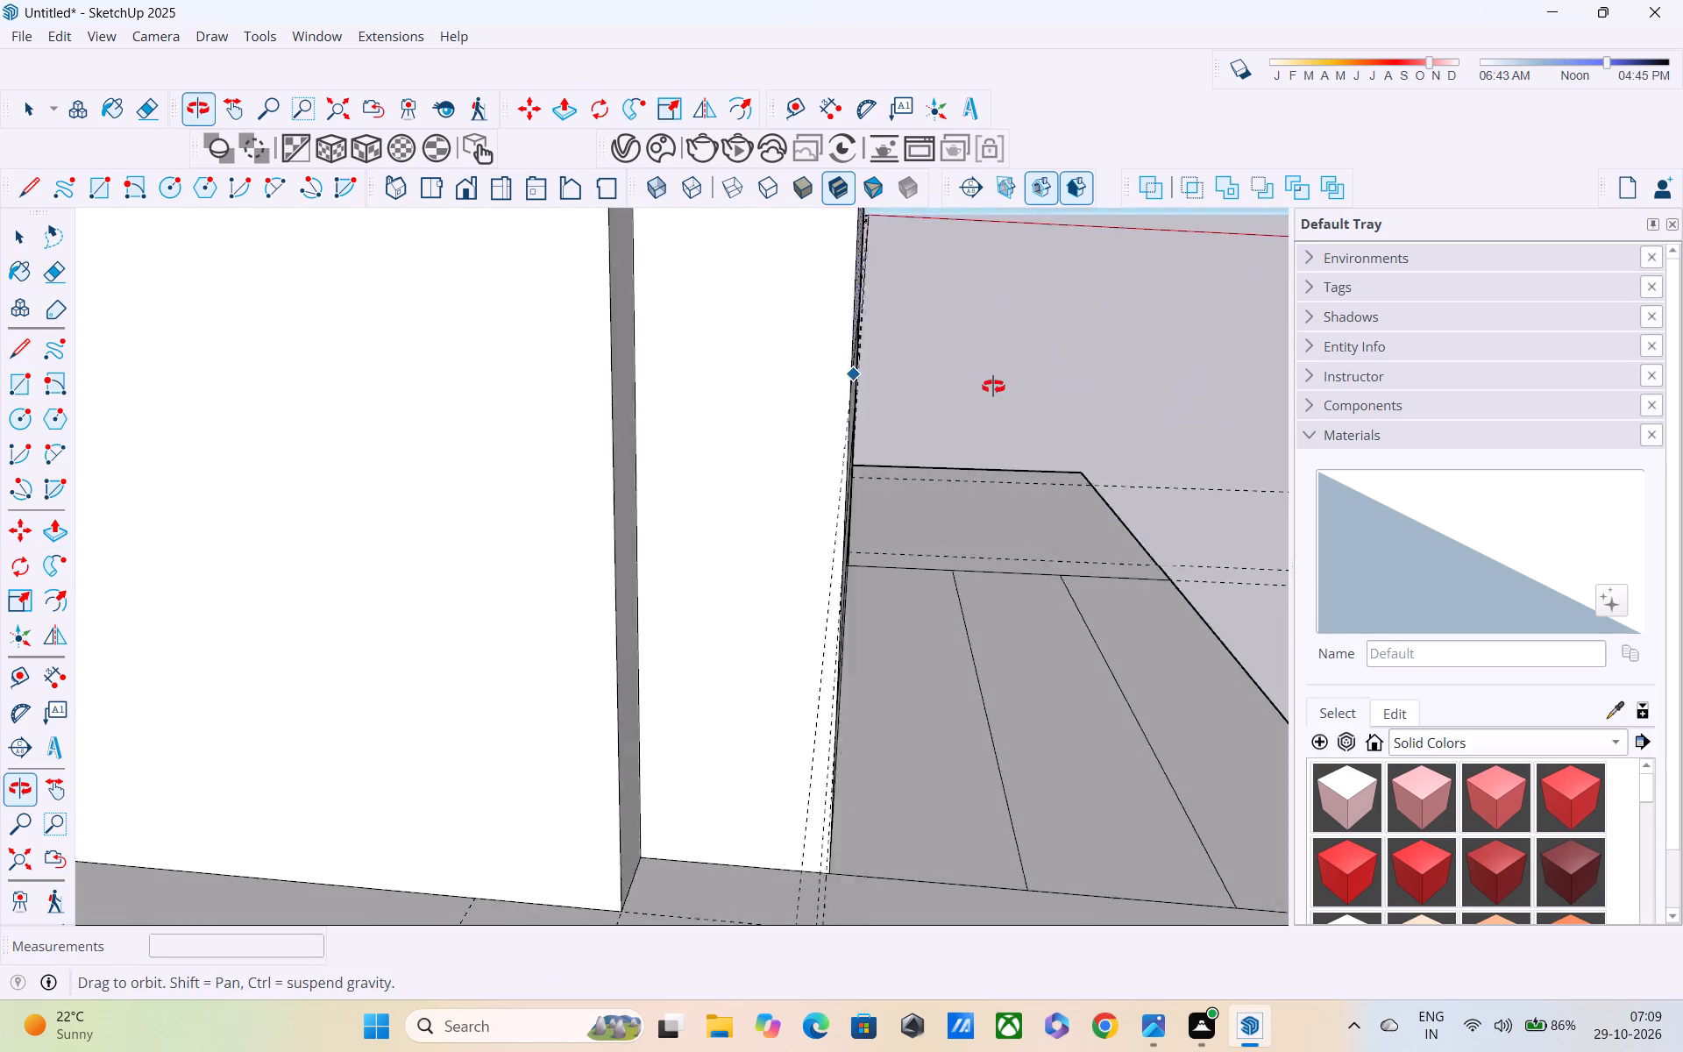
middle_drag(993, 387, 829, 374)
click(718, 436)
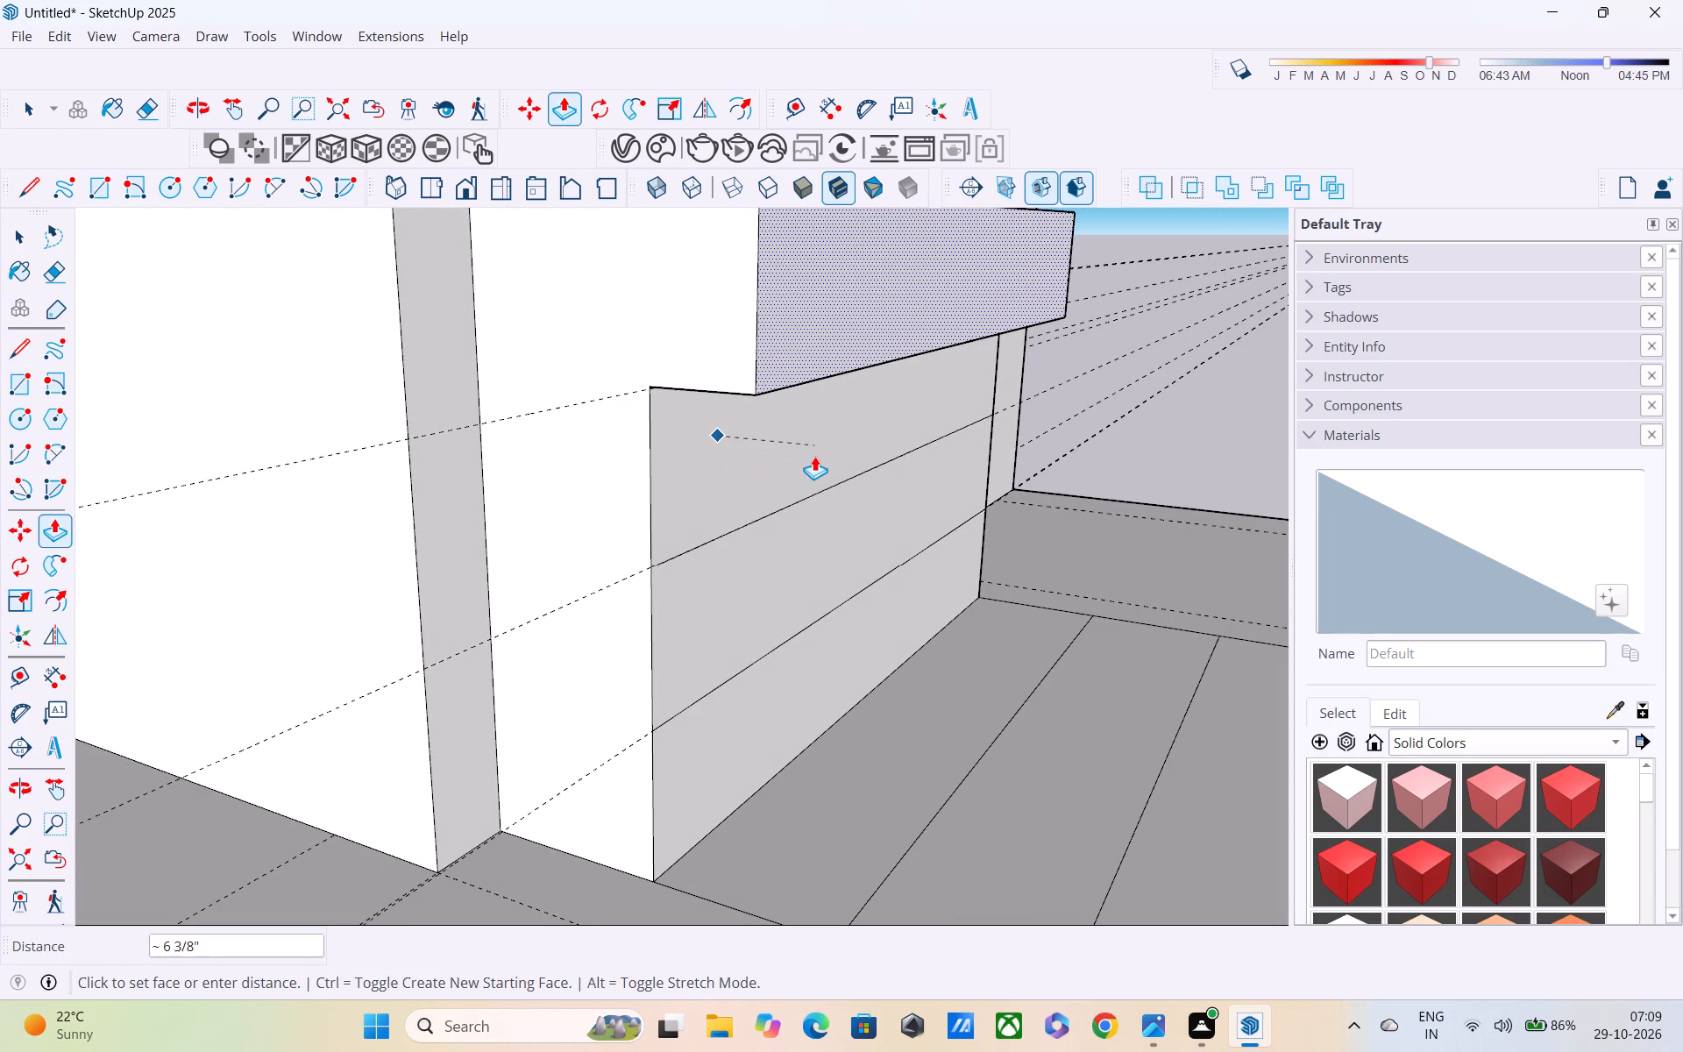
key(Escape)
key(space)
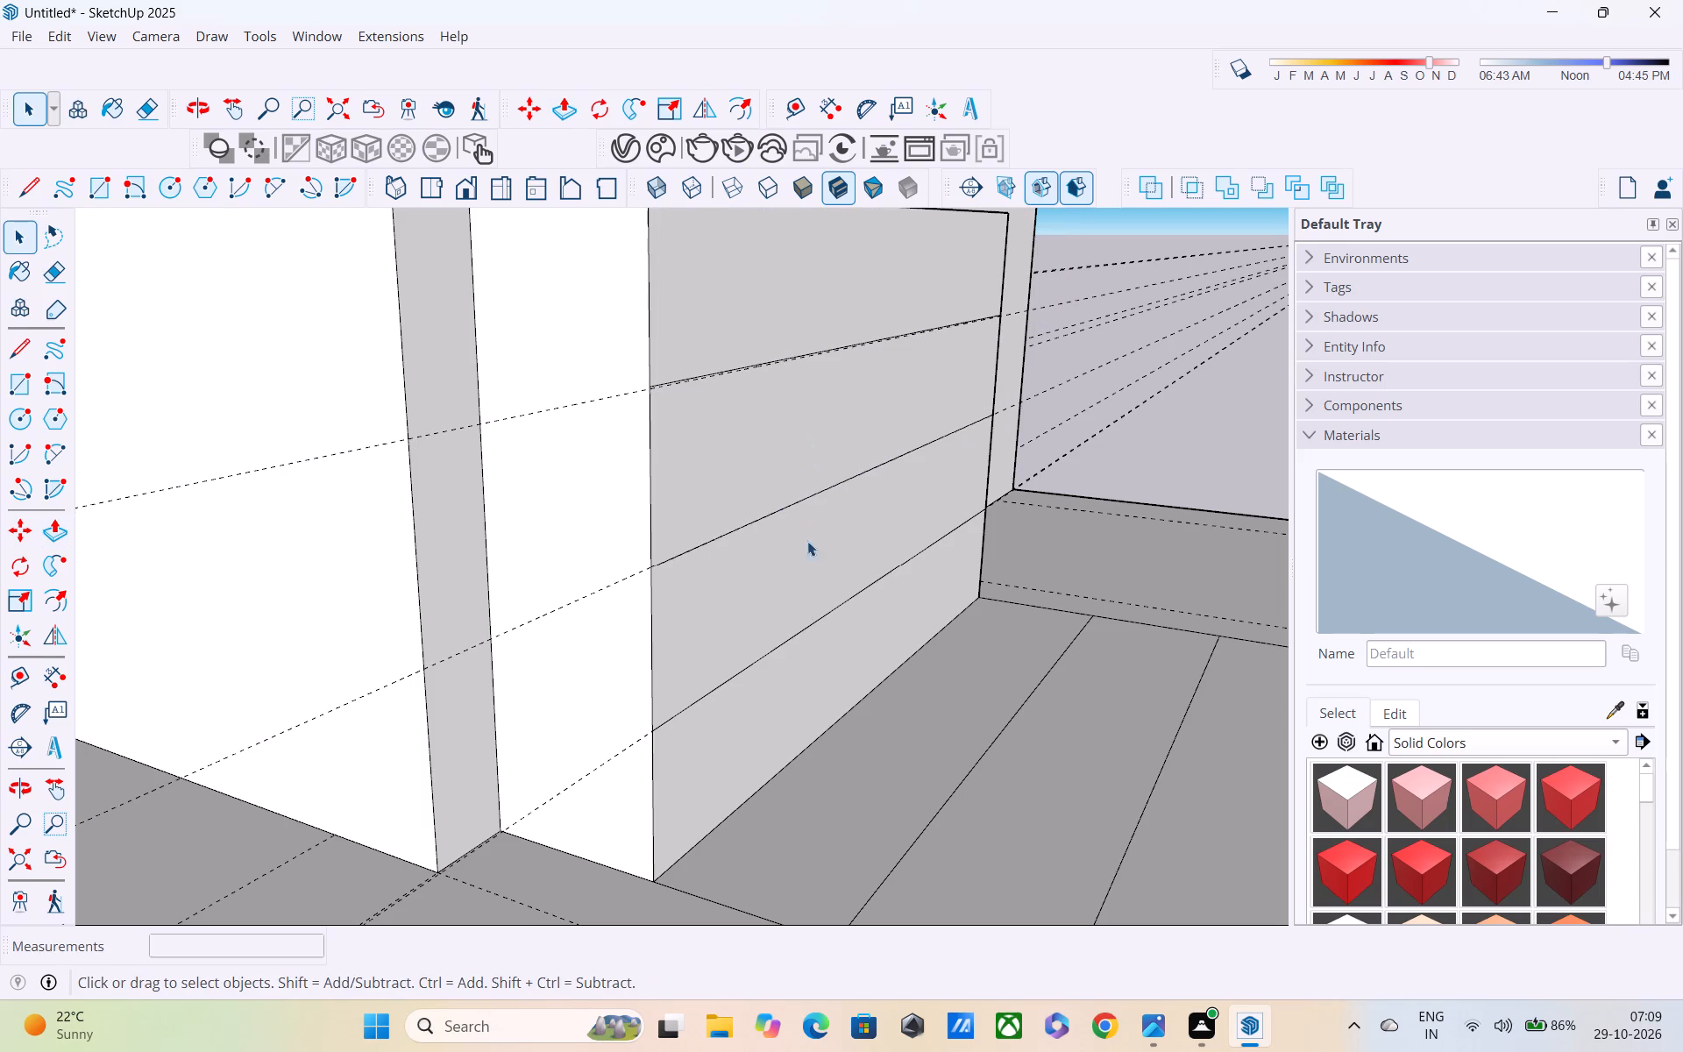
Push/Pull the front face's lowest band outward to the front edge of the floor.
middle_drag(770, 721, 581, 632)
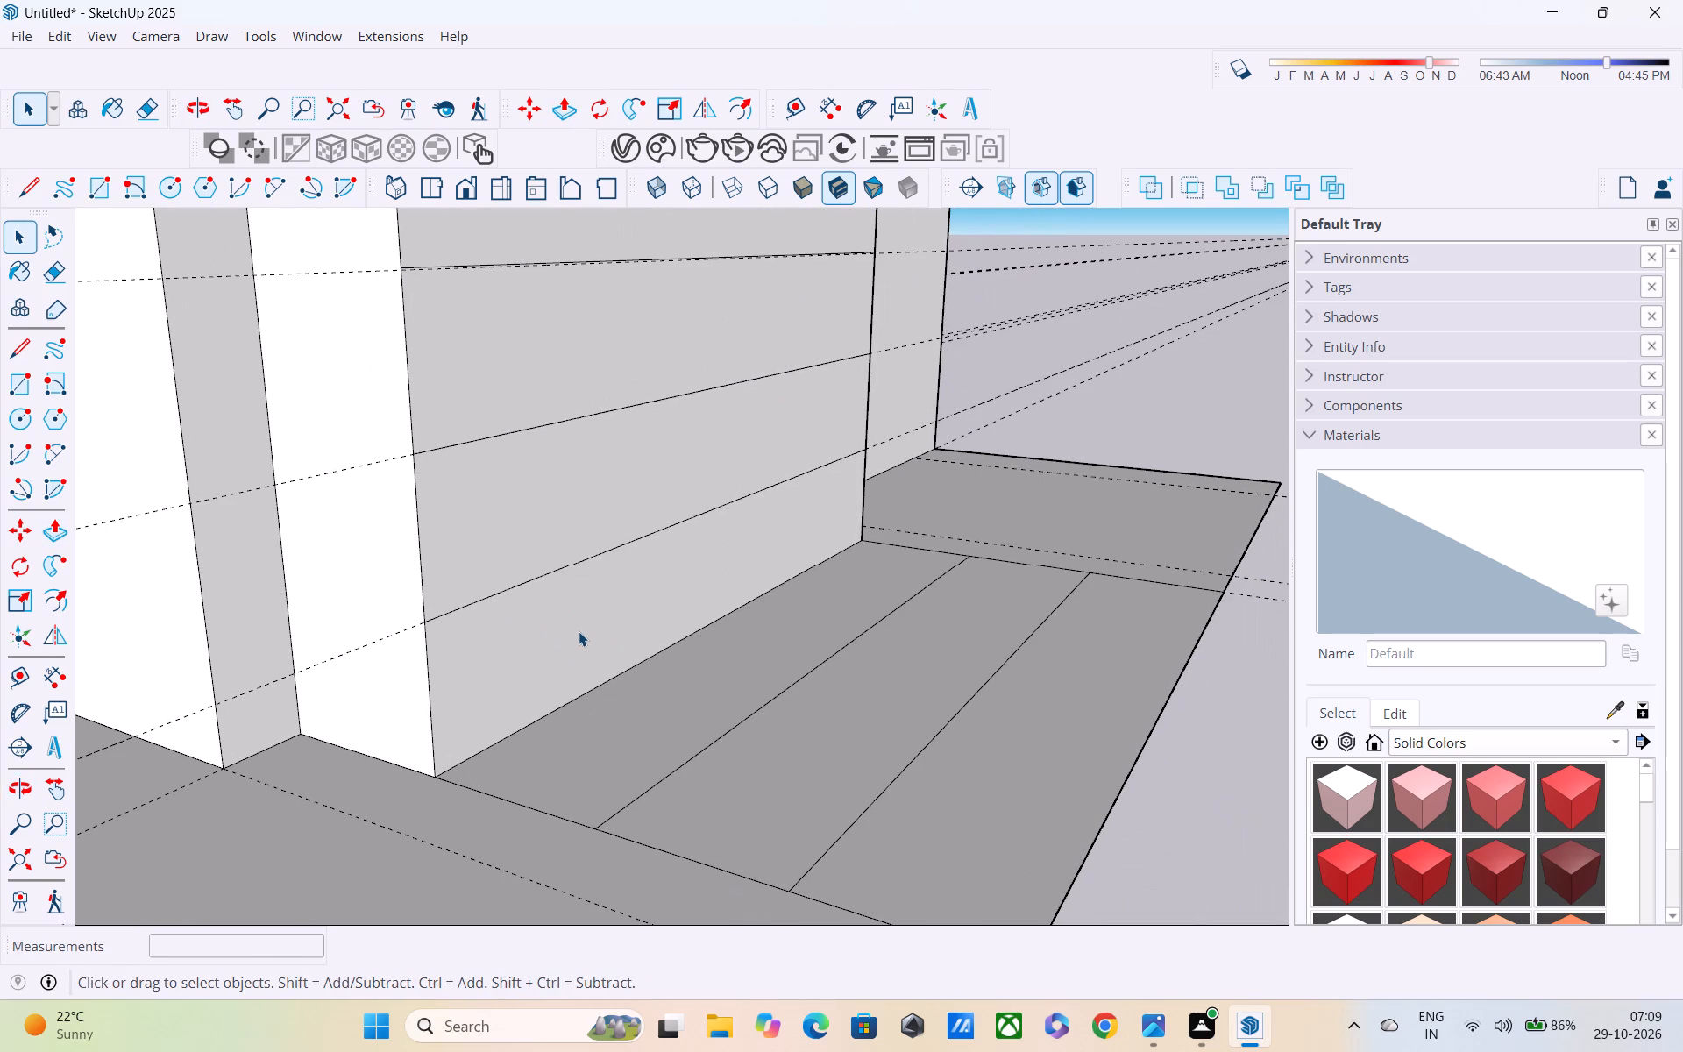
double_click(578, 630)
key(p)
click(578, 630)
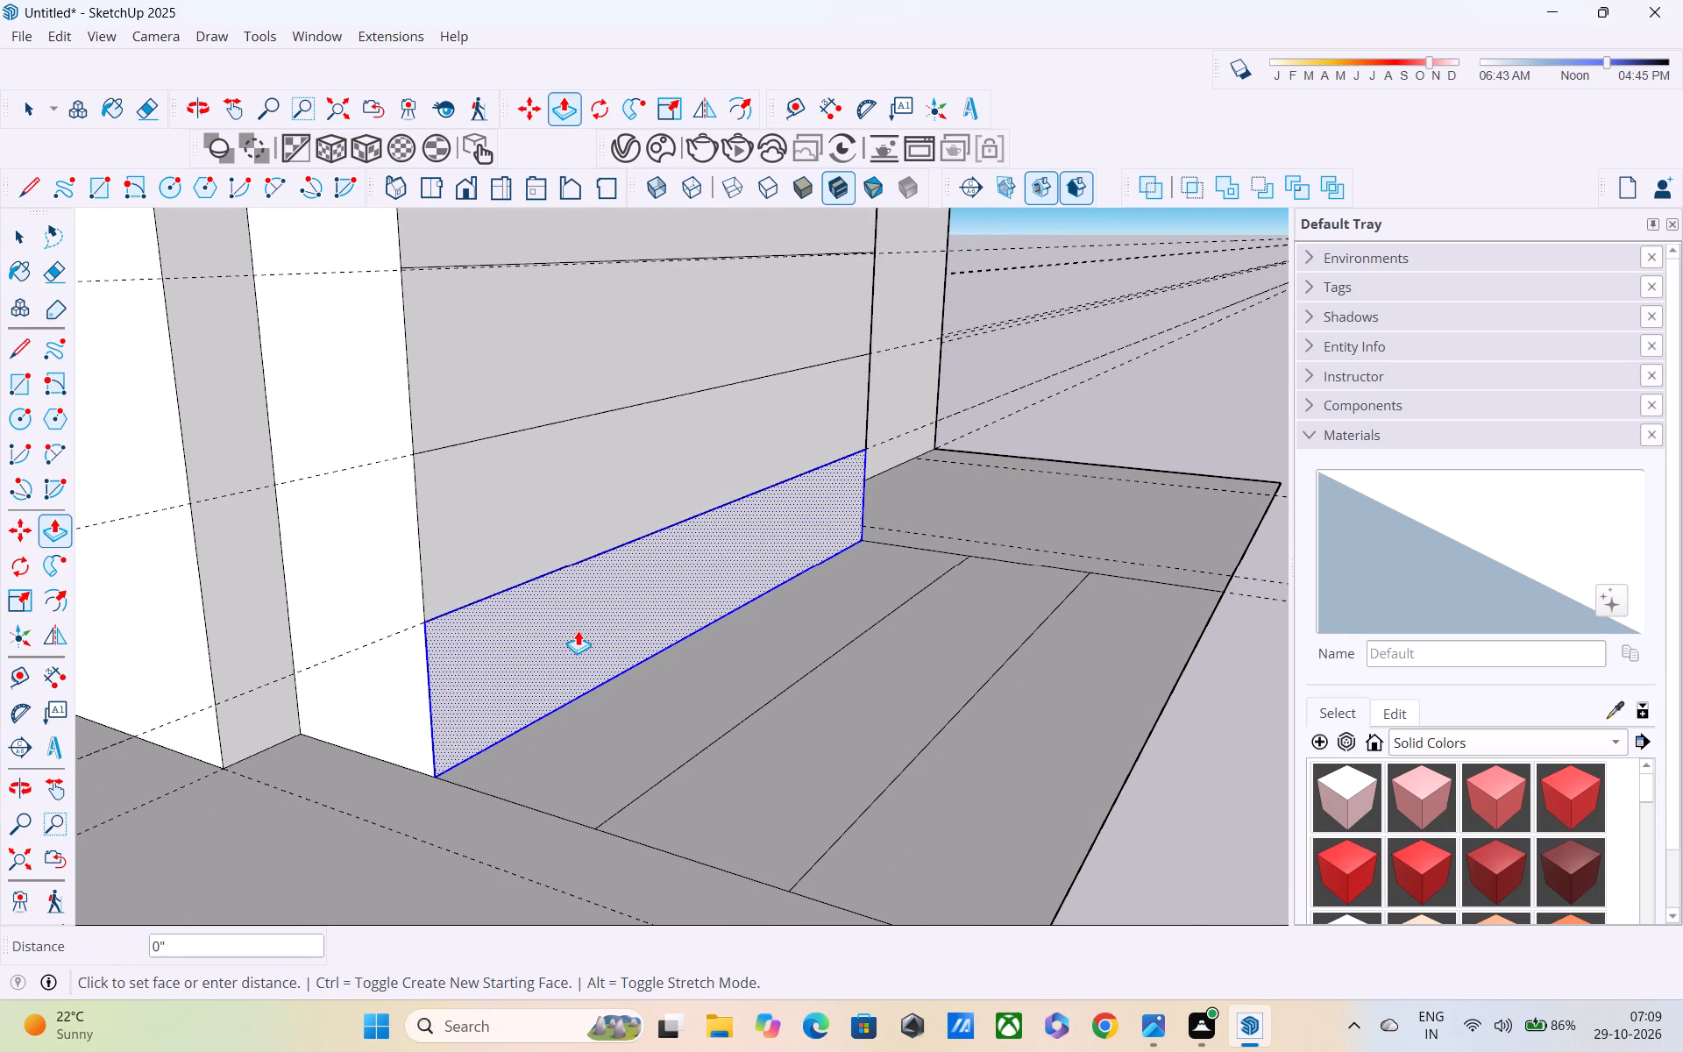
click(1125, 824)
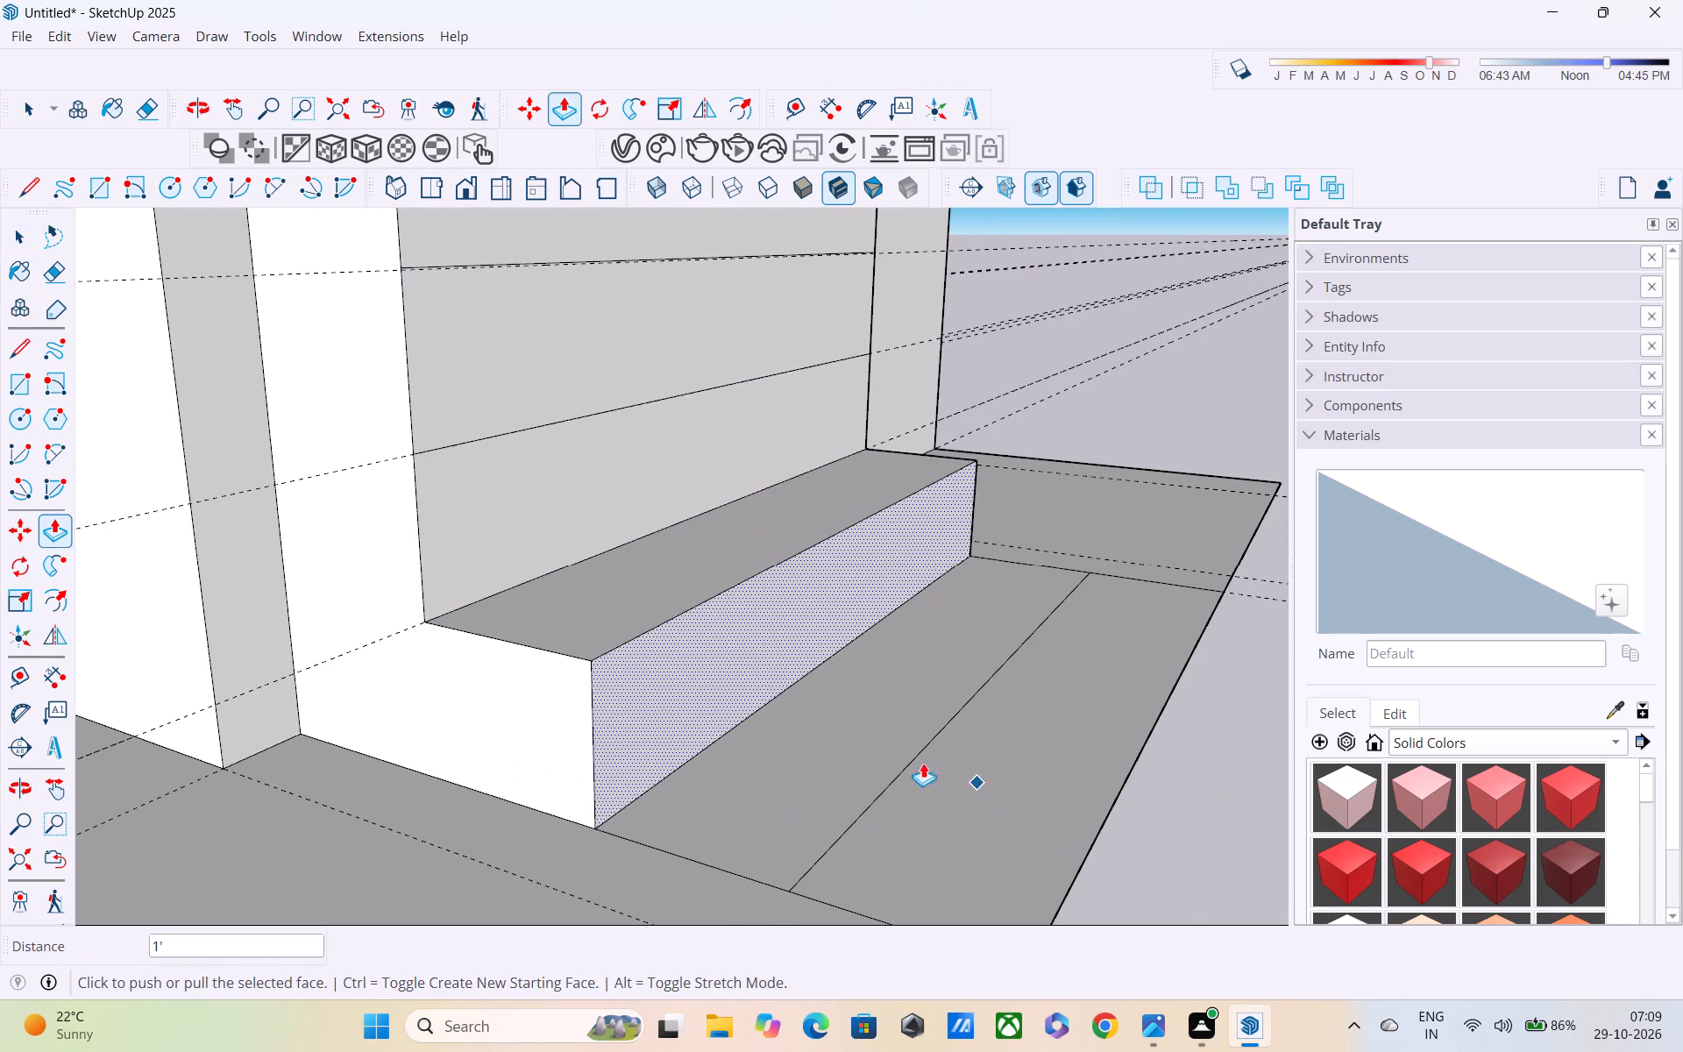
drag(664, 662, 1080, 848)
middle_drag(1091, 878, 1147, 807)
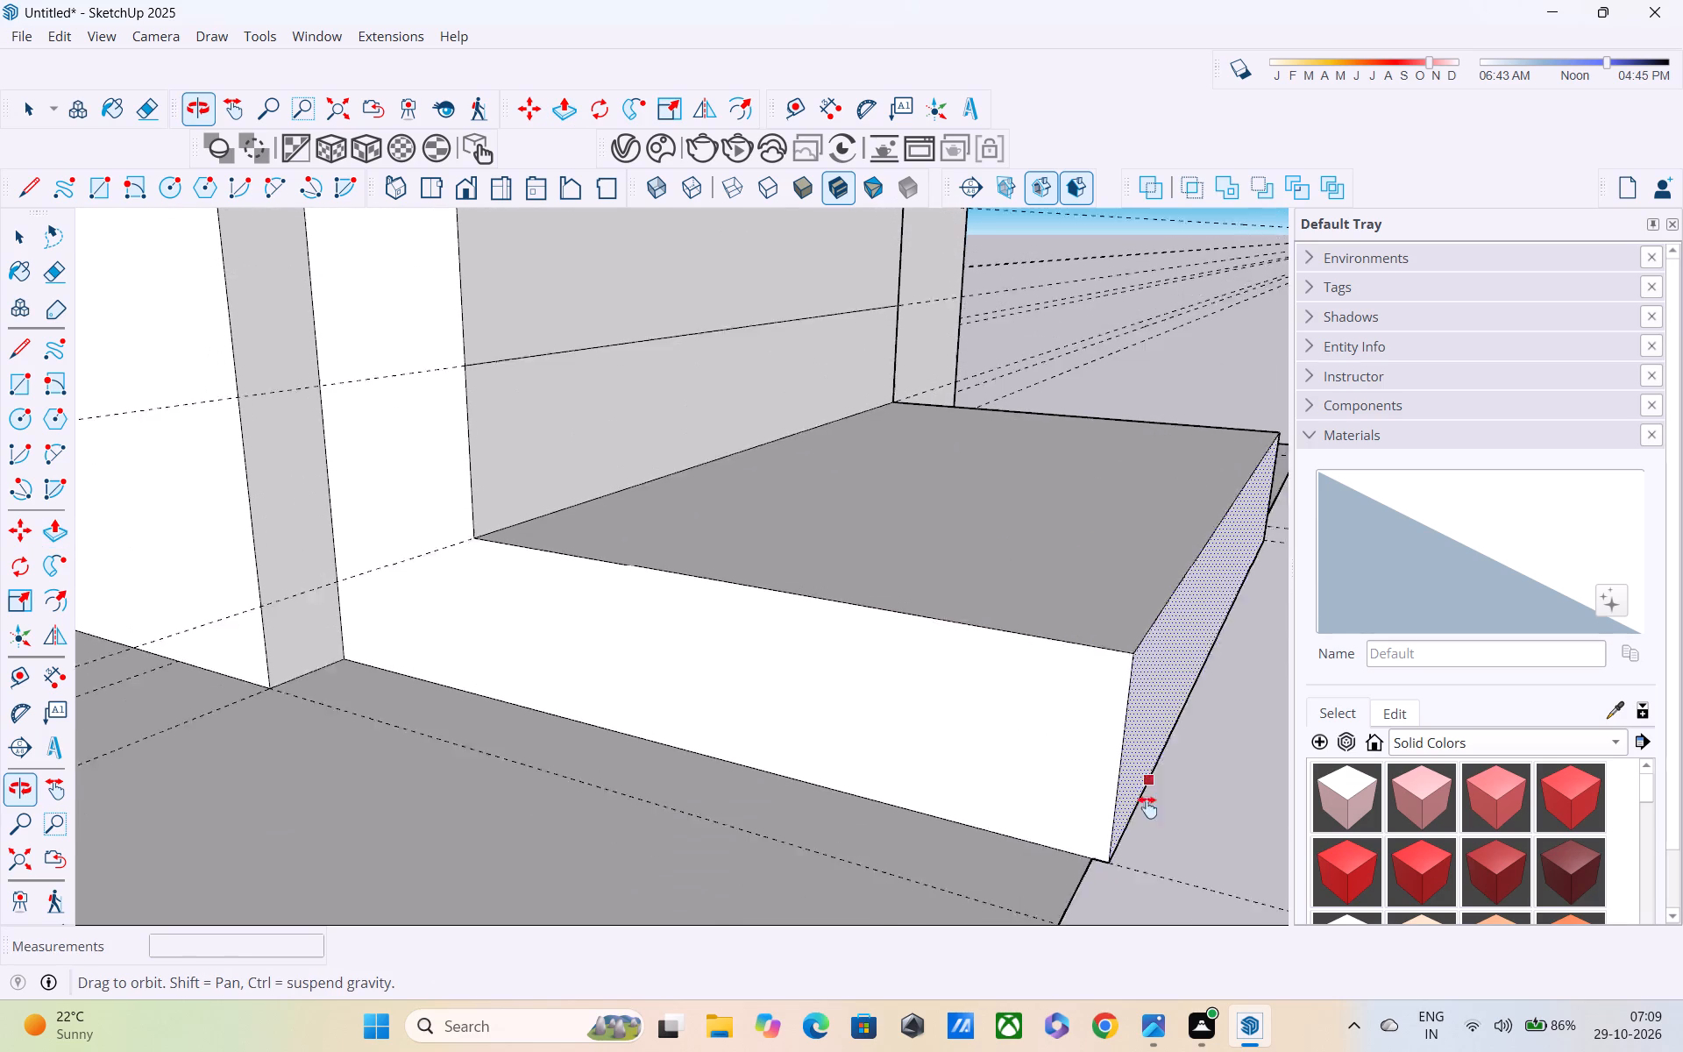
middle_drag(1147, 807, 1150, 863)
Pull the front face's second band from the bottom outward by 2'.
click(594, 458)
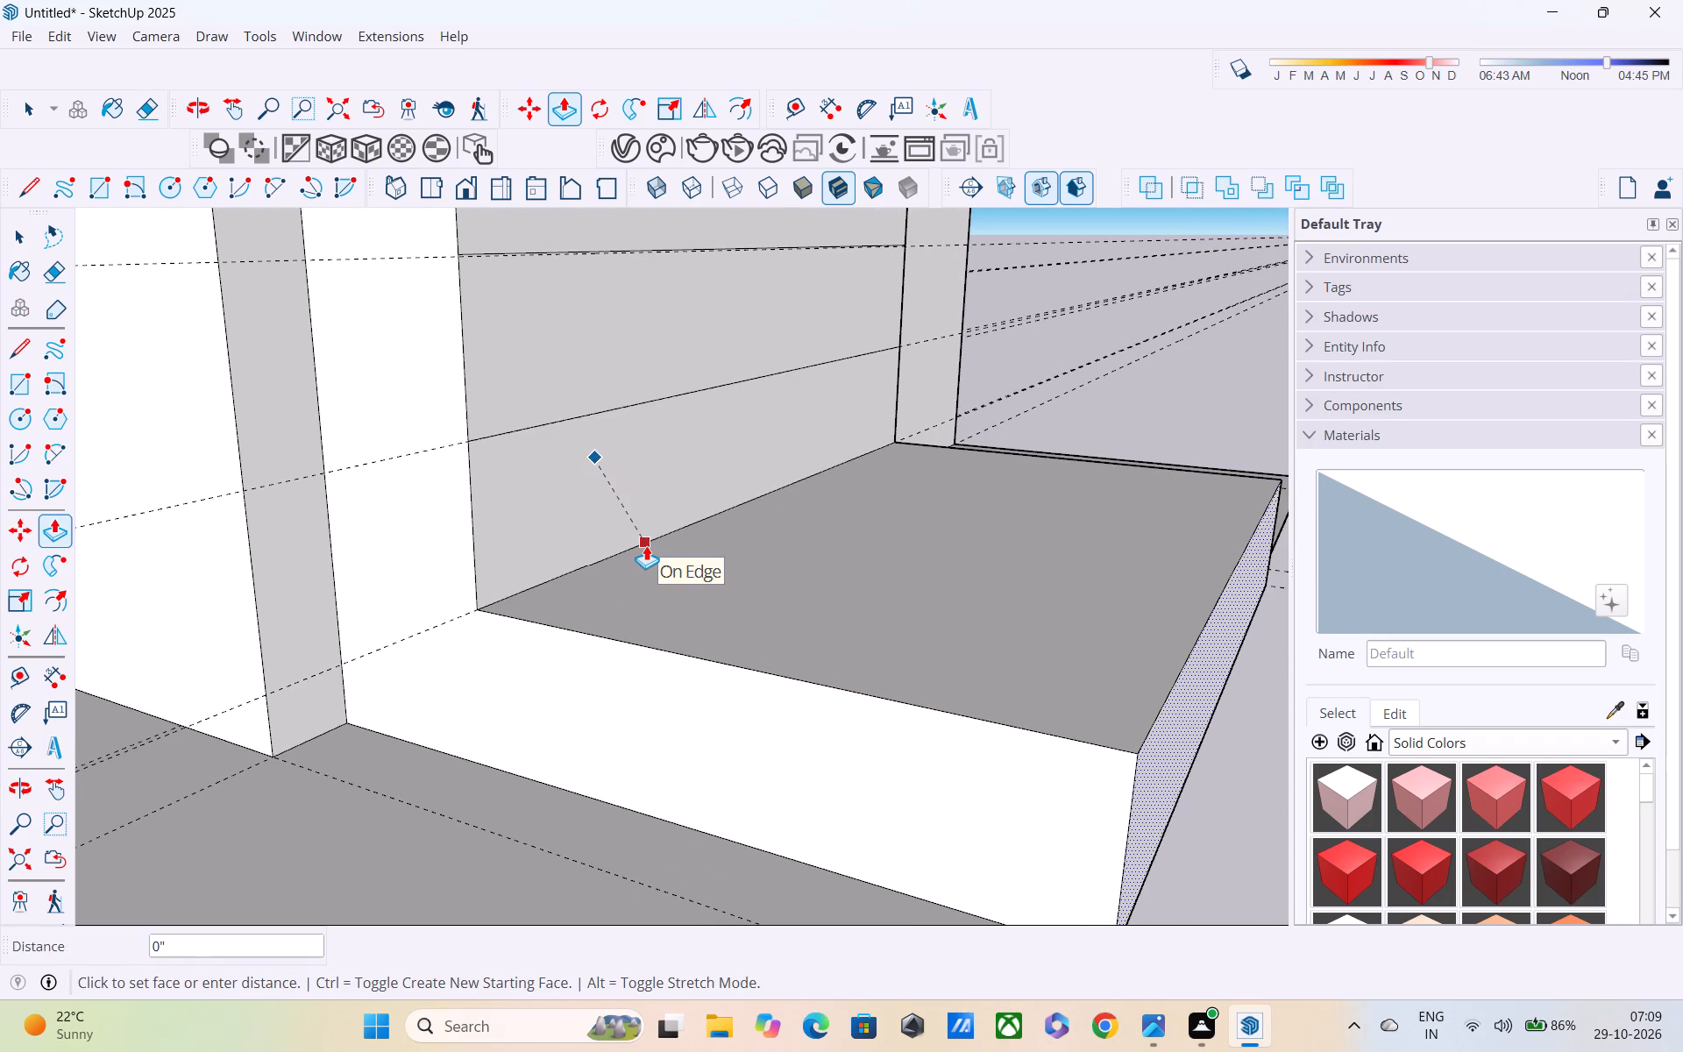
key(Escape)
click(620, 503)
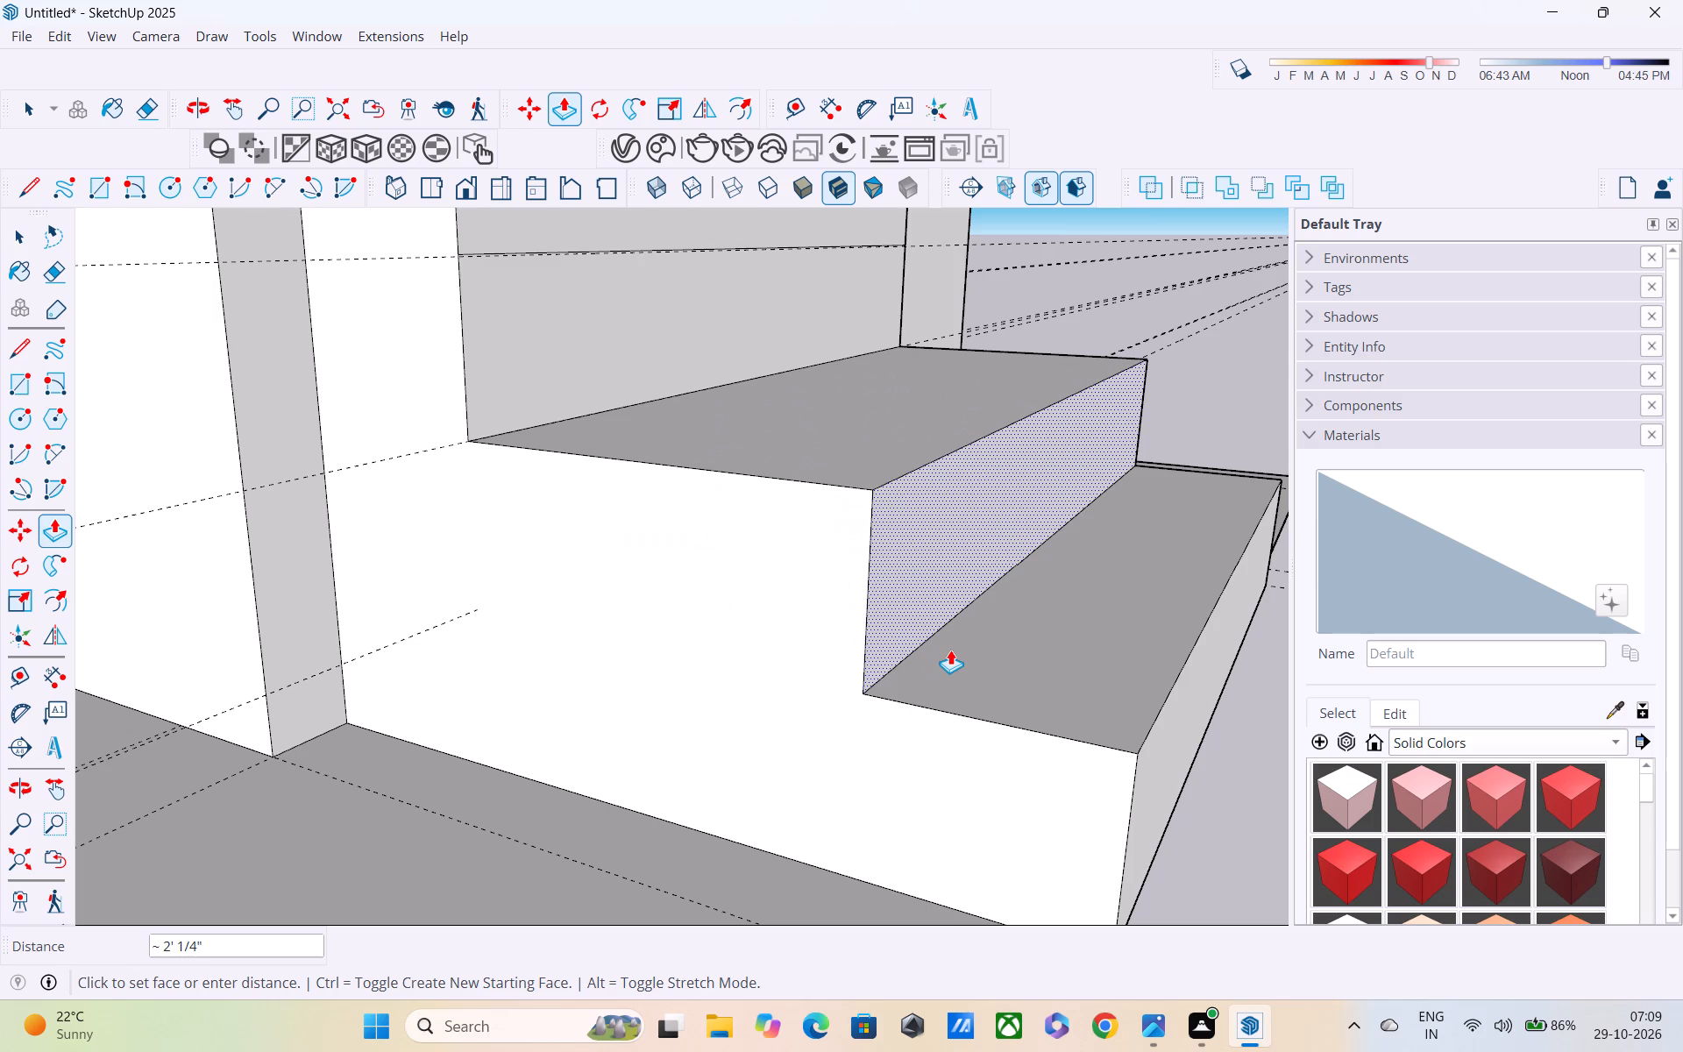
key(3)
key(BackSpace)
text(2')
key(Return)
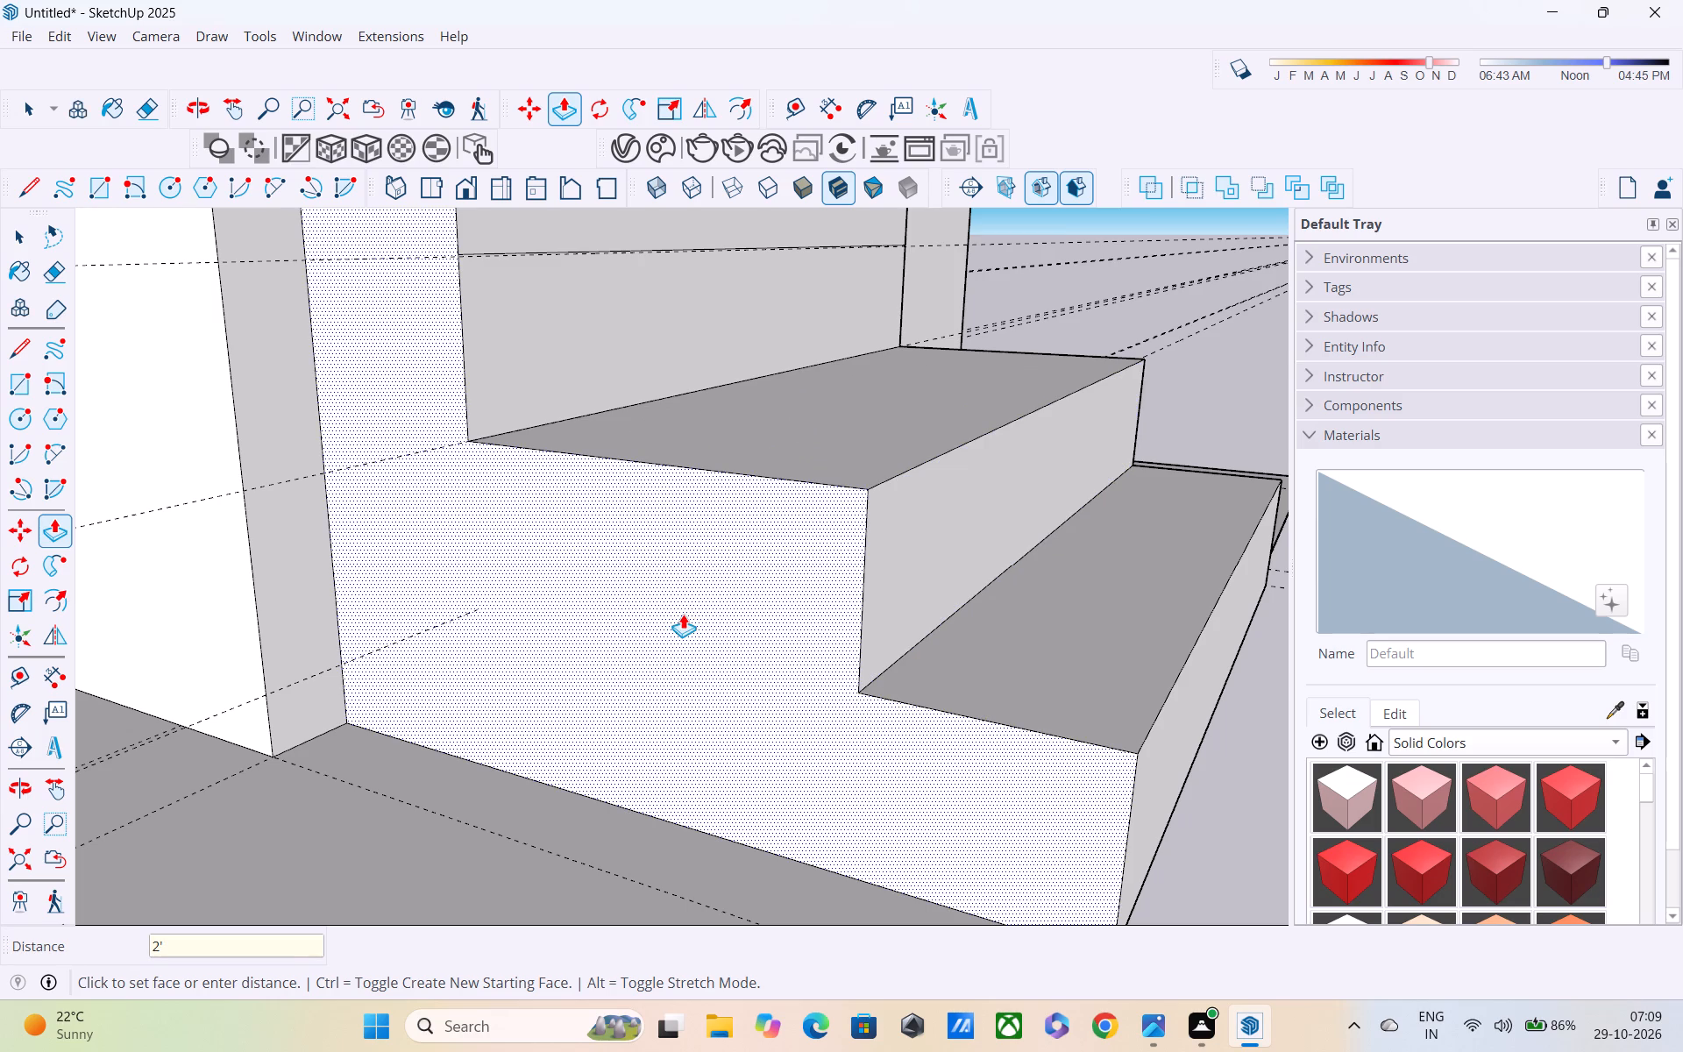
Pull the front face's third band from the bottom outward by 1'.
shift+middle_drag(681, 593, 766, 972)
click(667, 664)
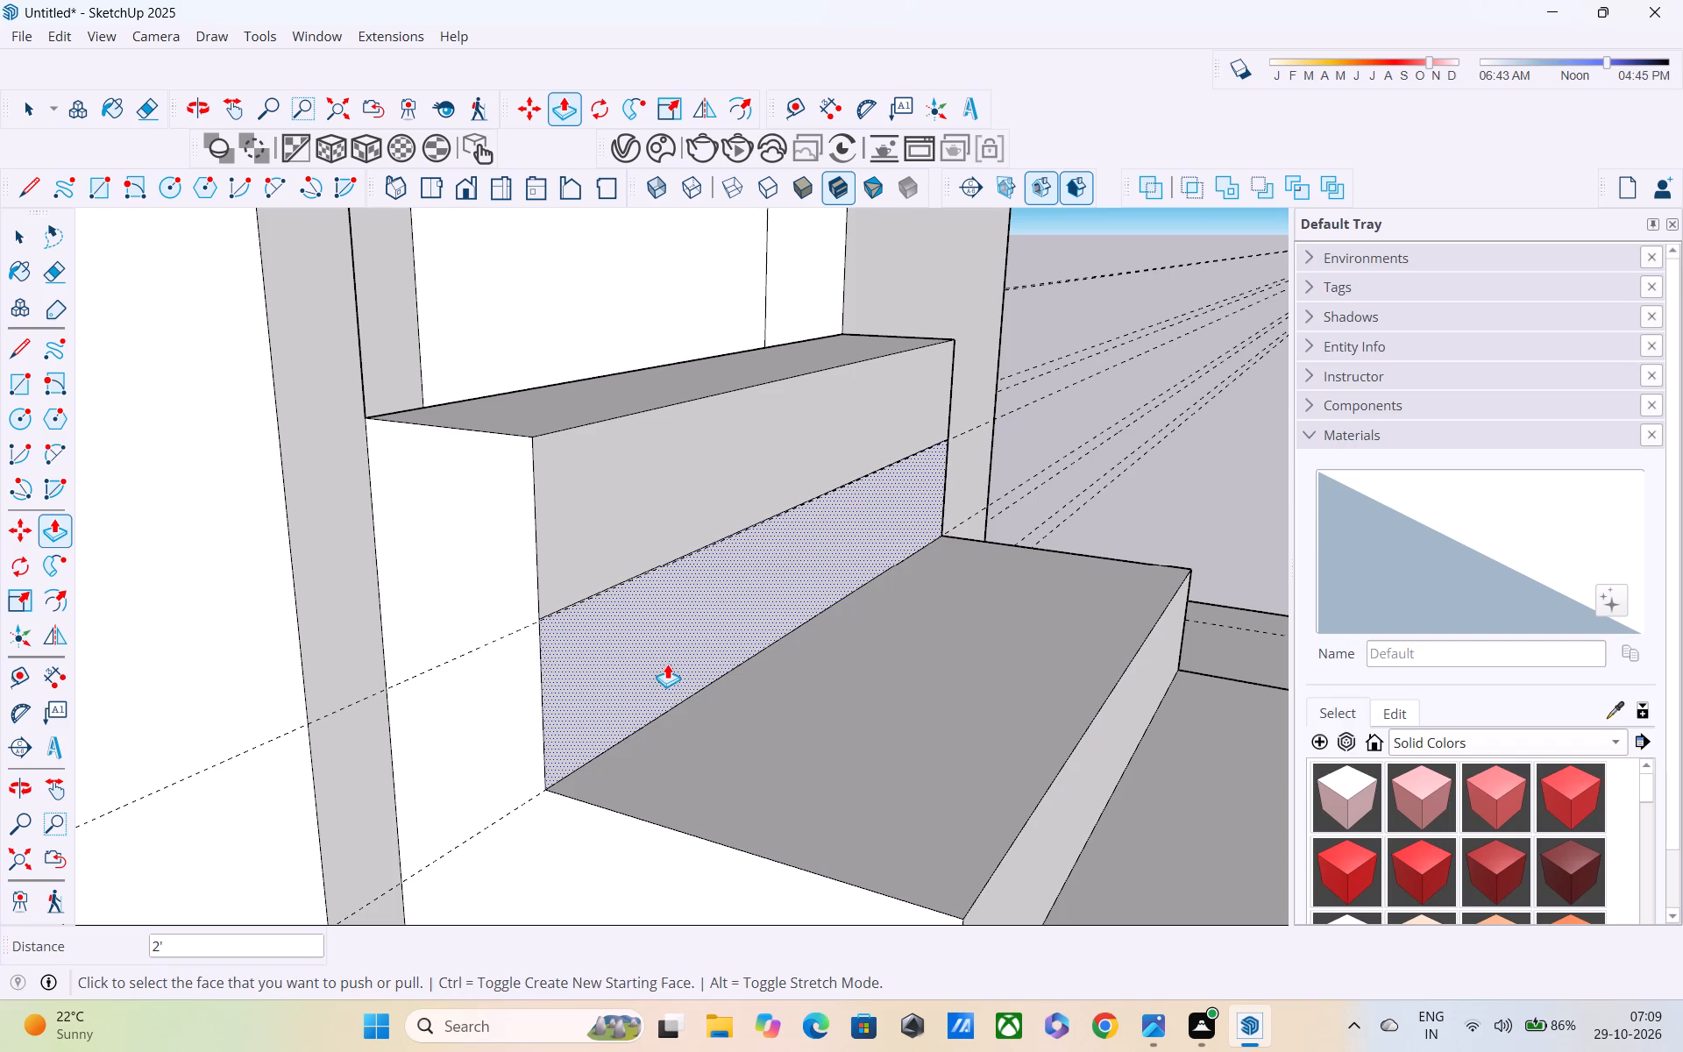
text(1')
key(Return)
Examine the front steps and the adjoining walls from several sides.
scroll(789, 746, down, 4)
middle_drag(794, 746, 1, 718)
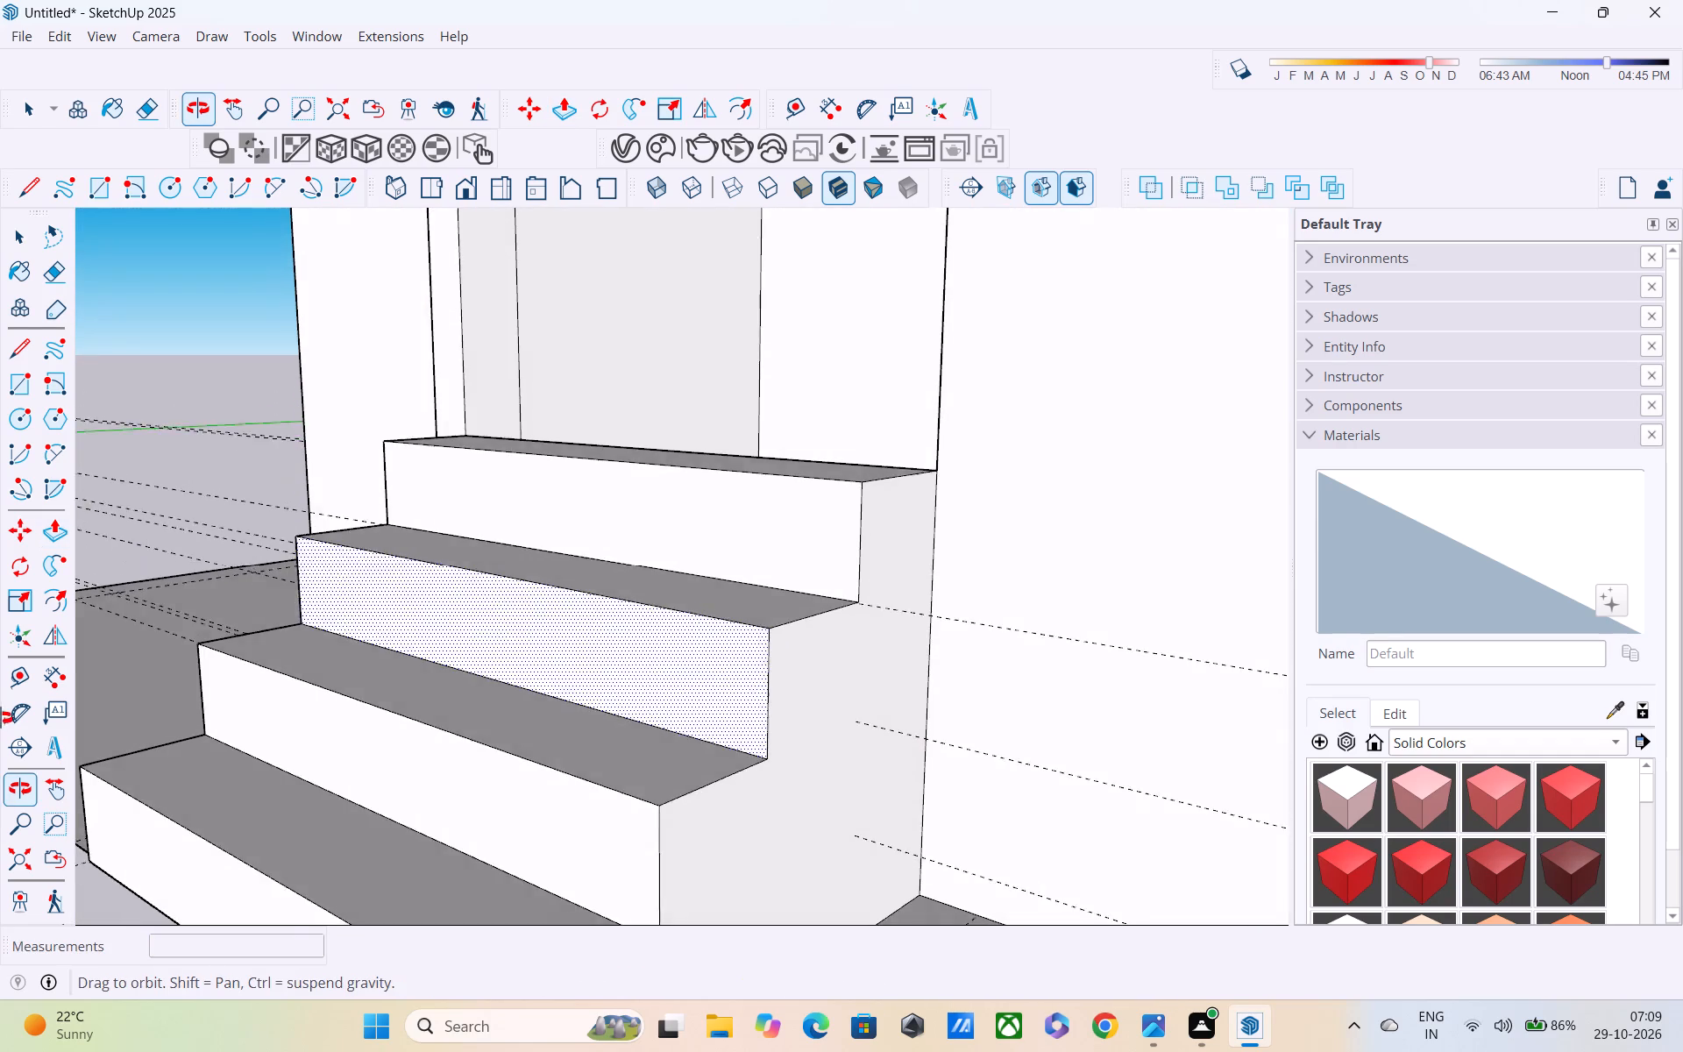
middle_drag(1, 718, 4, 713)
scroll(16, 693, down, 9)
key(space)
scroll(333, 697, down, 11)
middle_drag(389, 723, 396, 726)
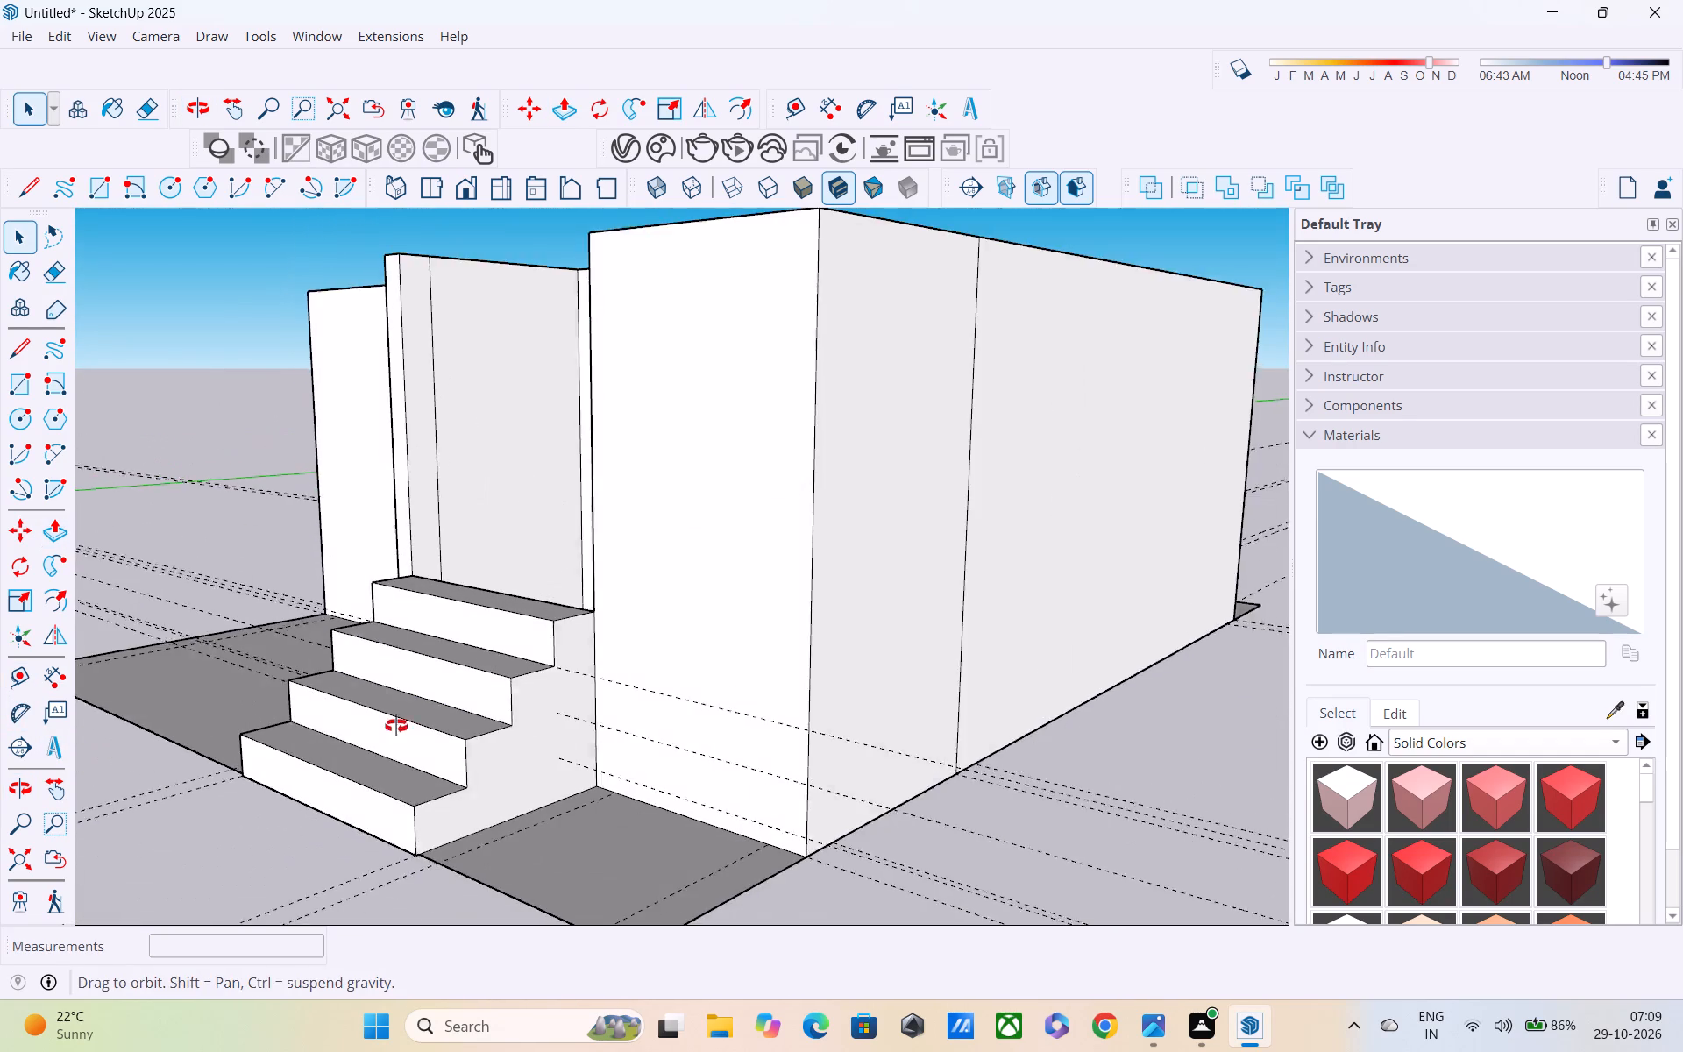
middle_drag(396, 726, 727, 753)
key(space)
click(1143, 267)
middle_drag(924, 832, 1266, 825)
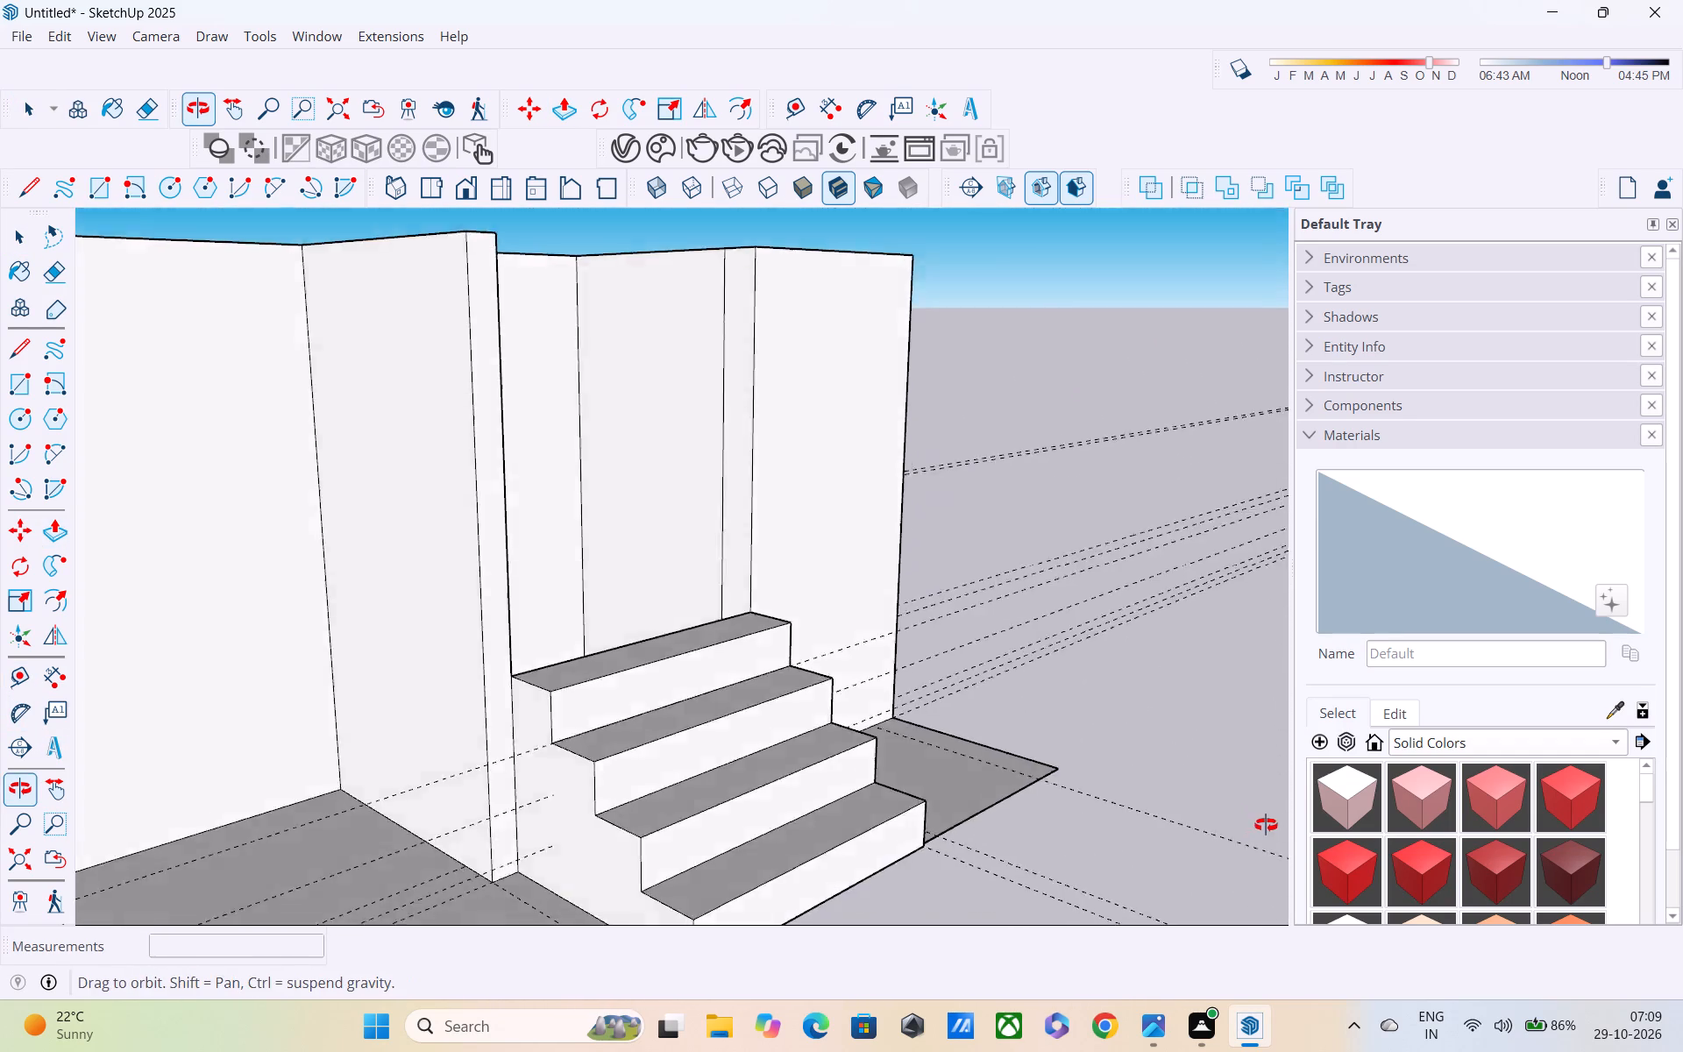
middle_drag(1266, 825, 1282, 797)
scroll(1282, 797, up, 1)
scroll(1138, 771, down, 6)
scroll(990, 761, up, 1)
middle_click(1020, 693)
middle_click(1021, 692)
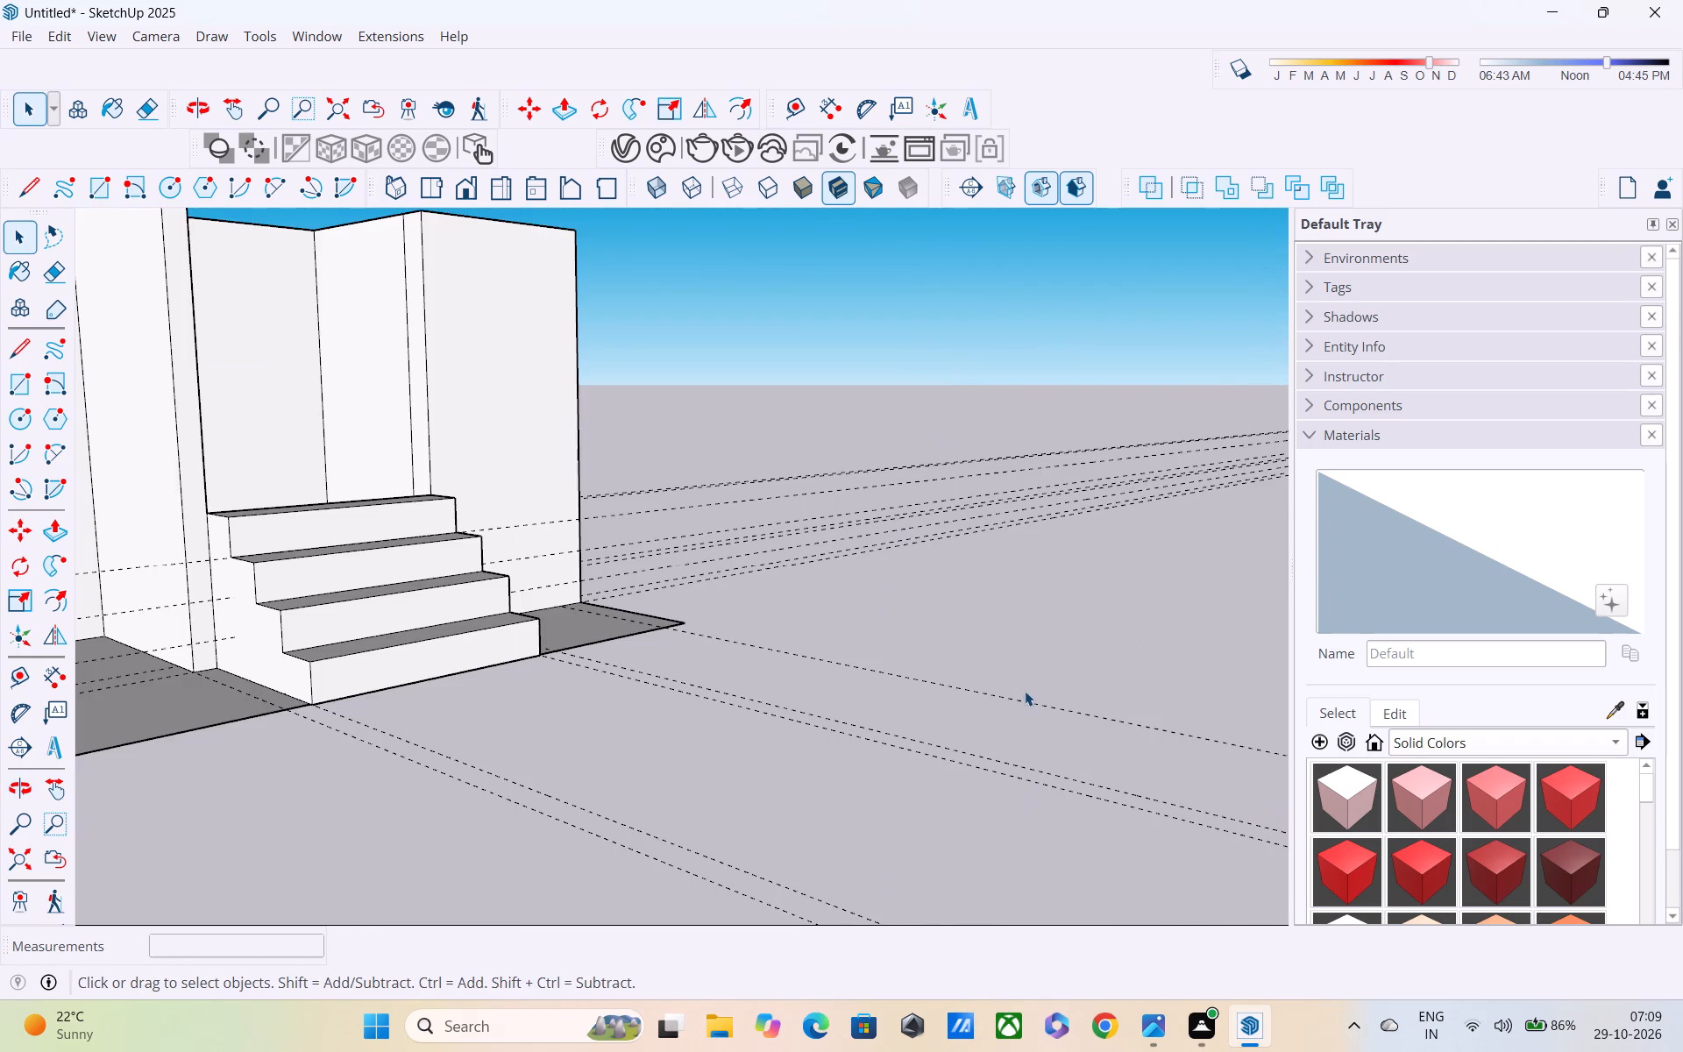
scroll(1025, 691, down, 1)
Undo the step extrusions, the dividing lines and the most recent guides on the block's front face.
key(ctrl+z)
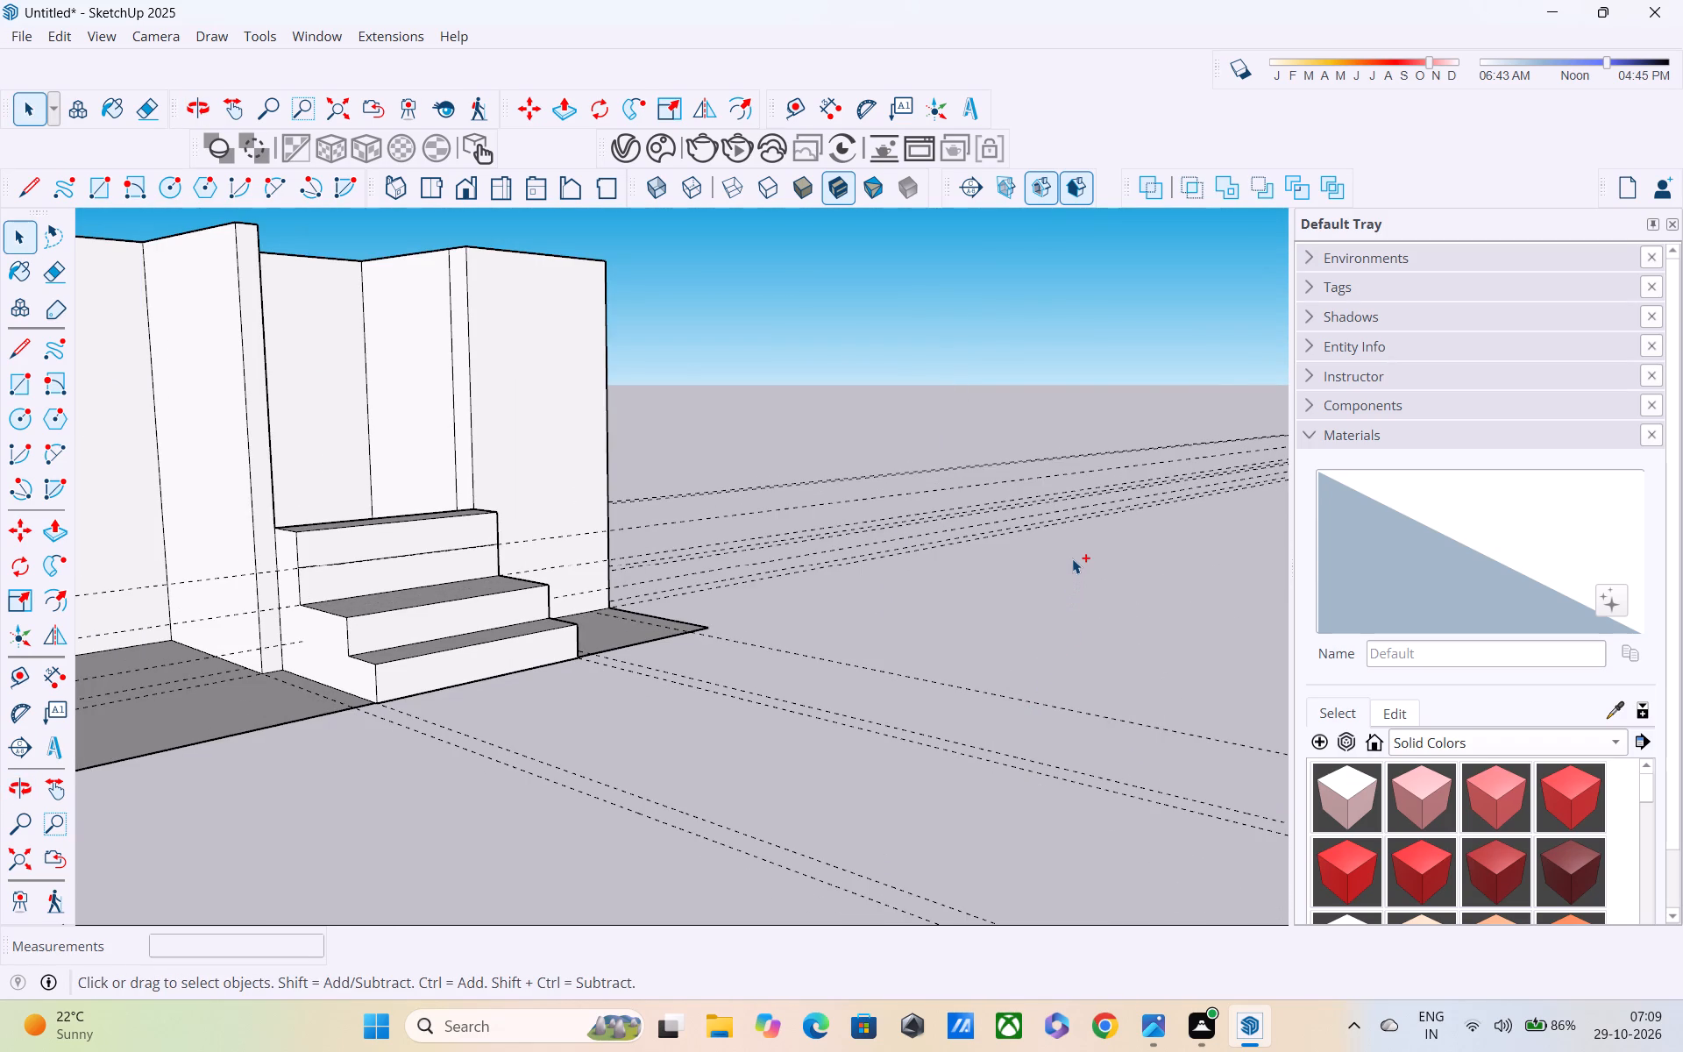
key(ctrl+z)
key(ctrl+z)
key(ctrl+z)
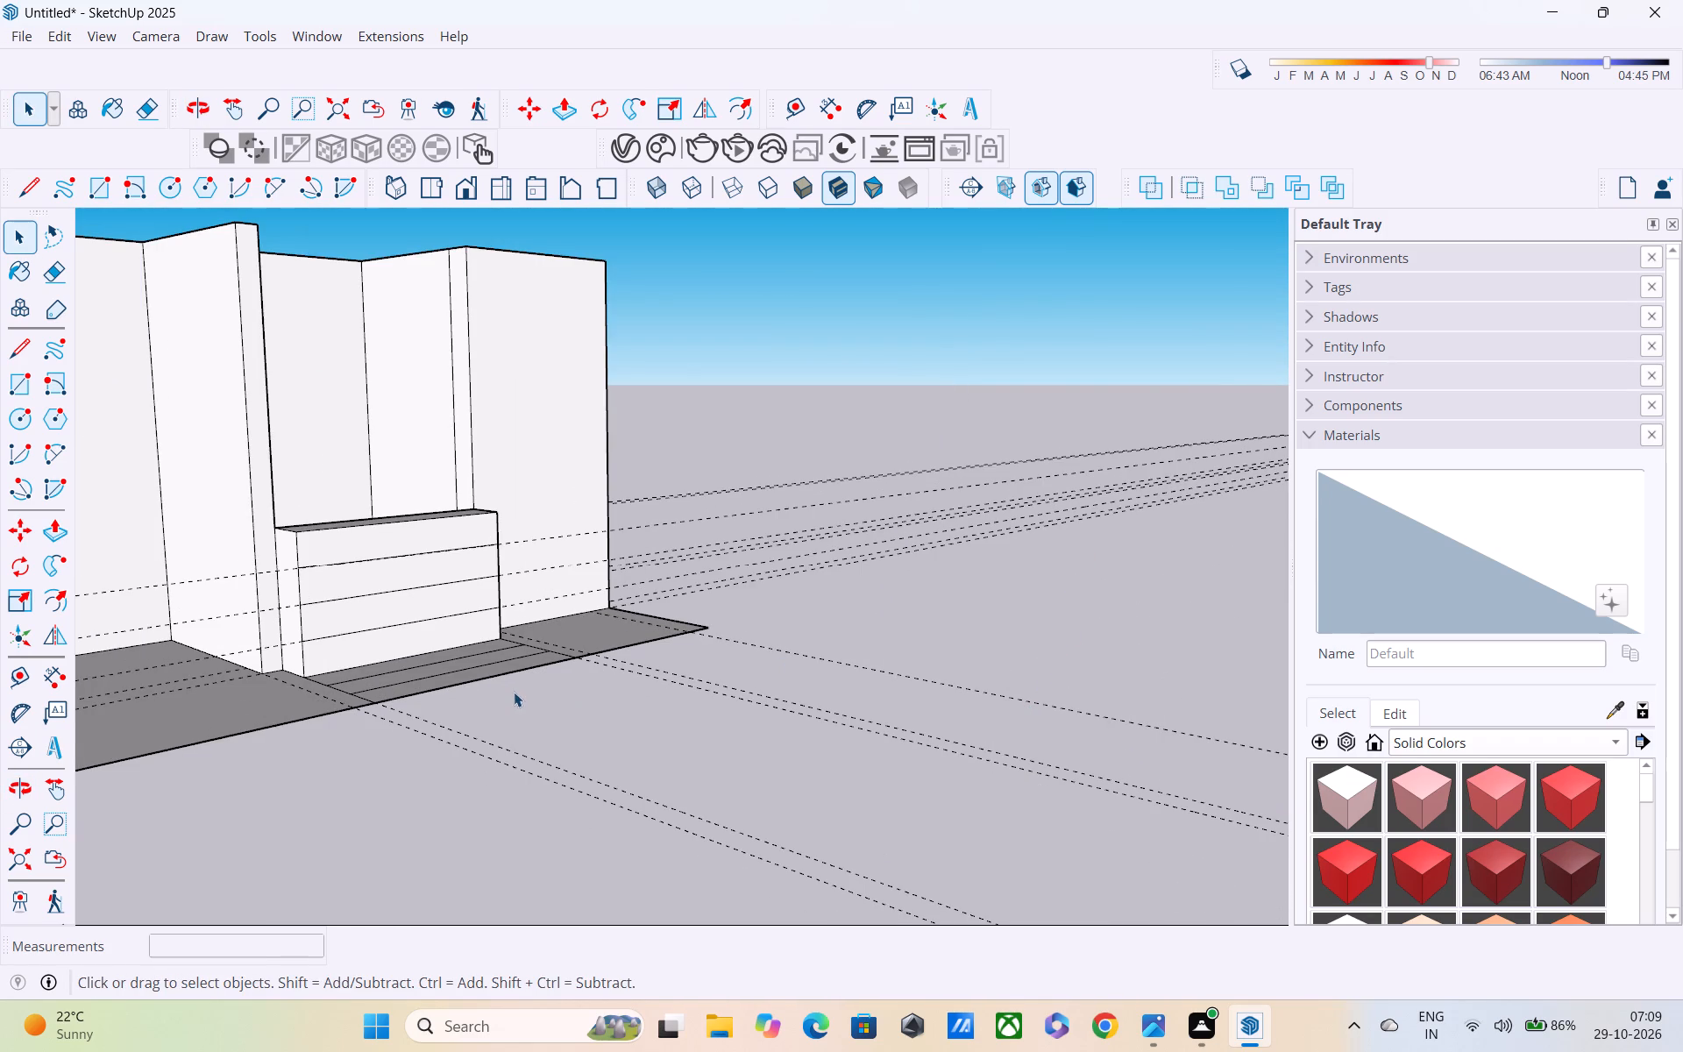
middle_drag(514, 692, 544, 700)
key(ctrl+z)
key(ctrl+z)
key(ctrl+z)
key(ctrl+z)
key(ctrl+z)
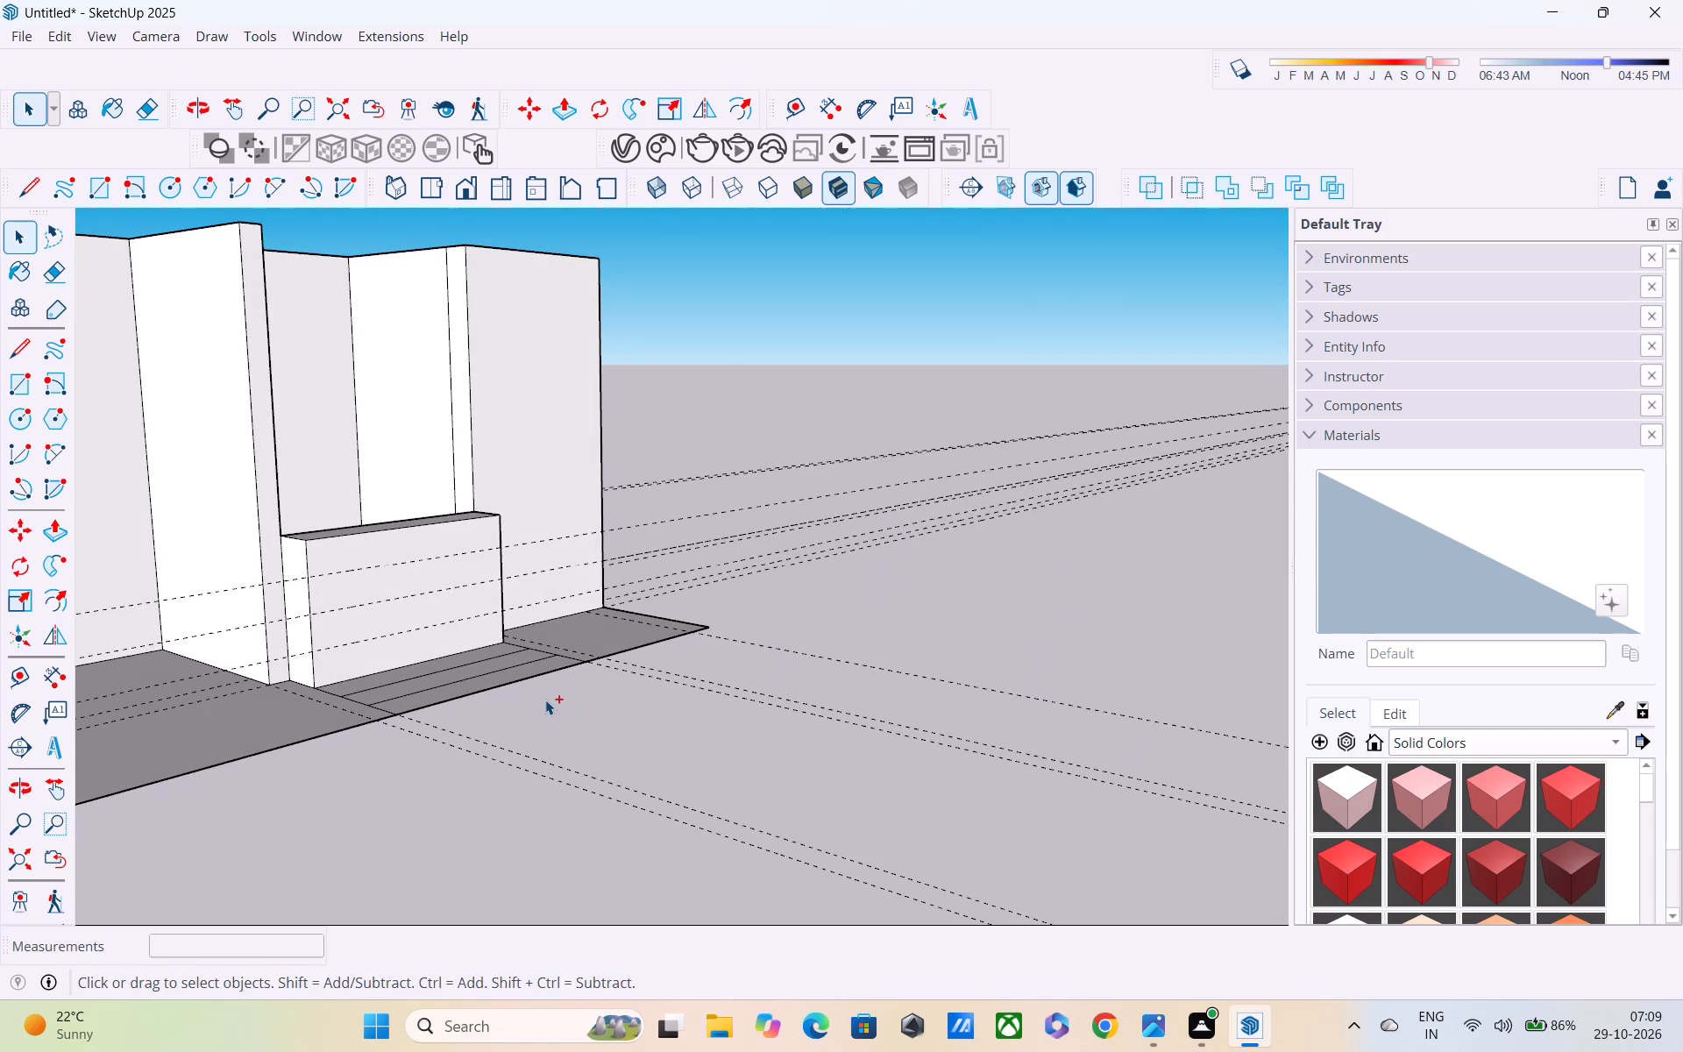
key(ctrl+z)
Push the block's top face down 3' 4" to floor level.
key(z)
middle_drag(547, 622, 759, 765)
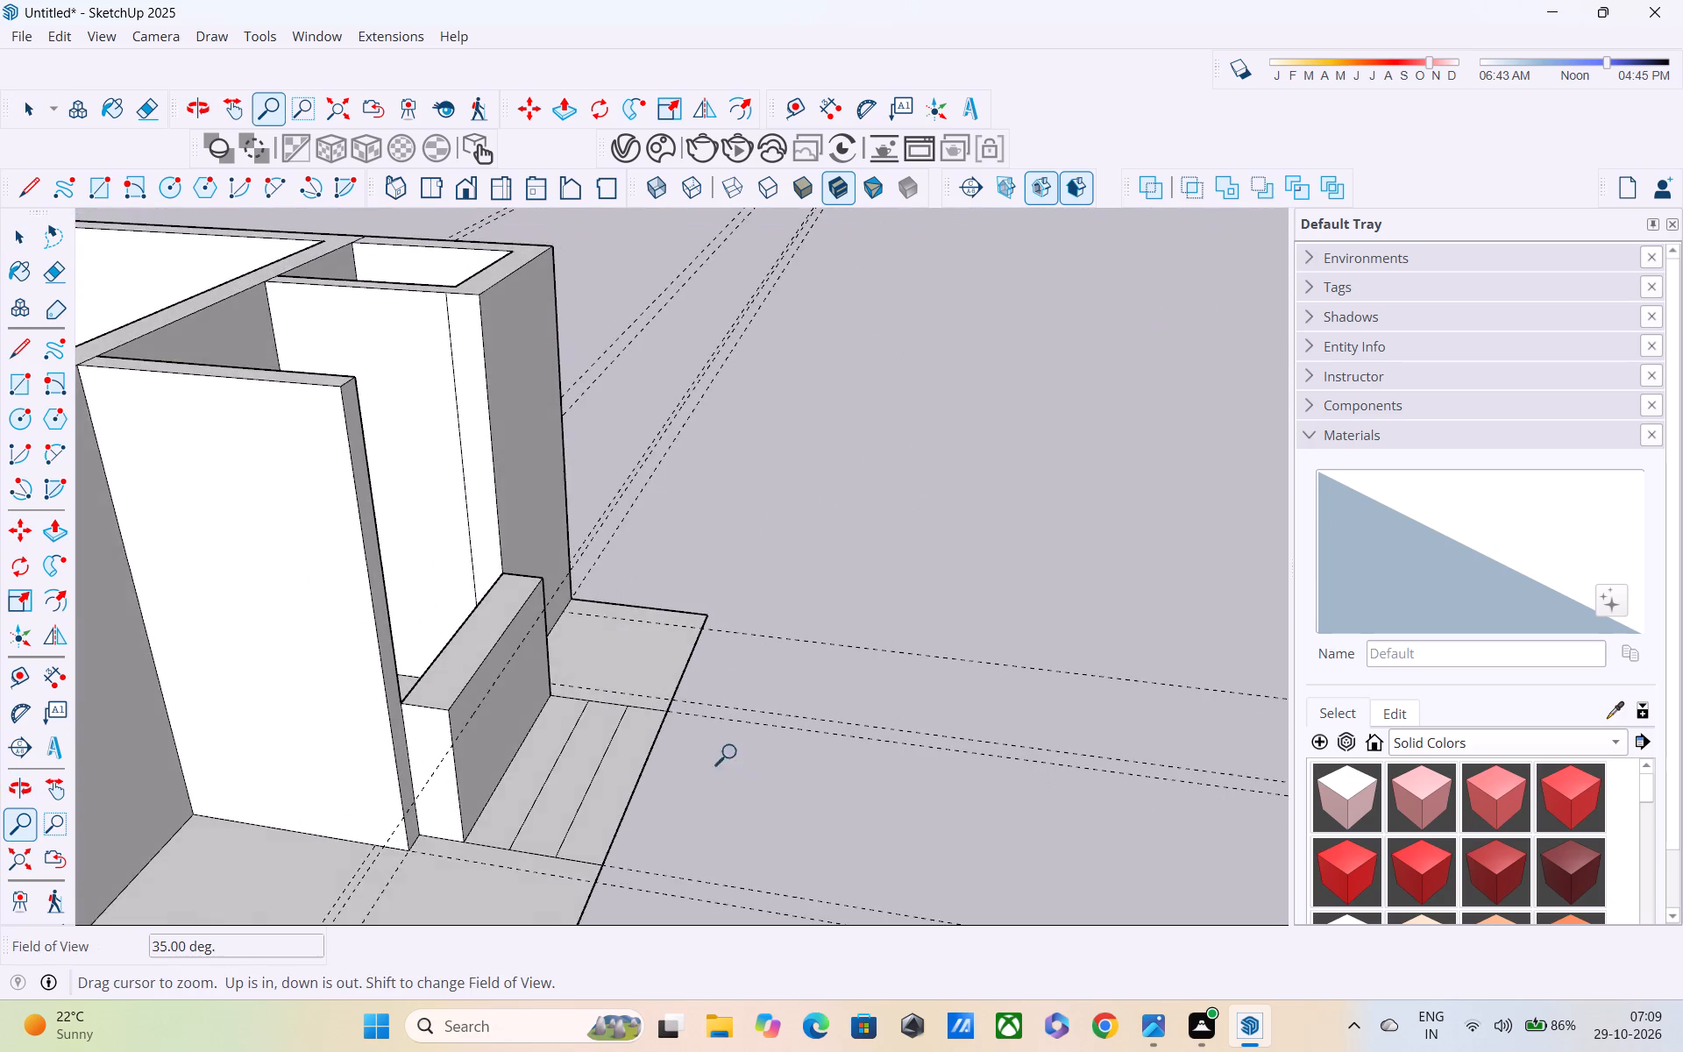
scroll(687, 715, up, 4)
middle_drag(623, 666, 484, 552)
key(p)
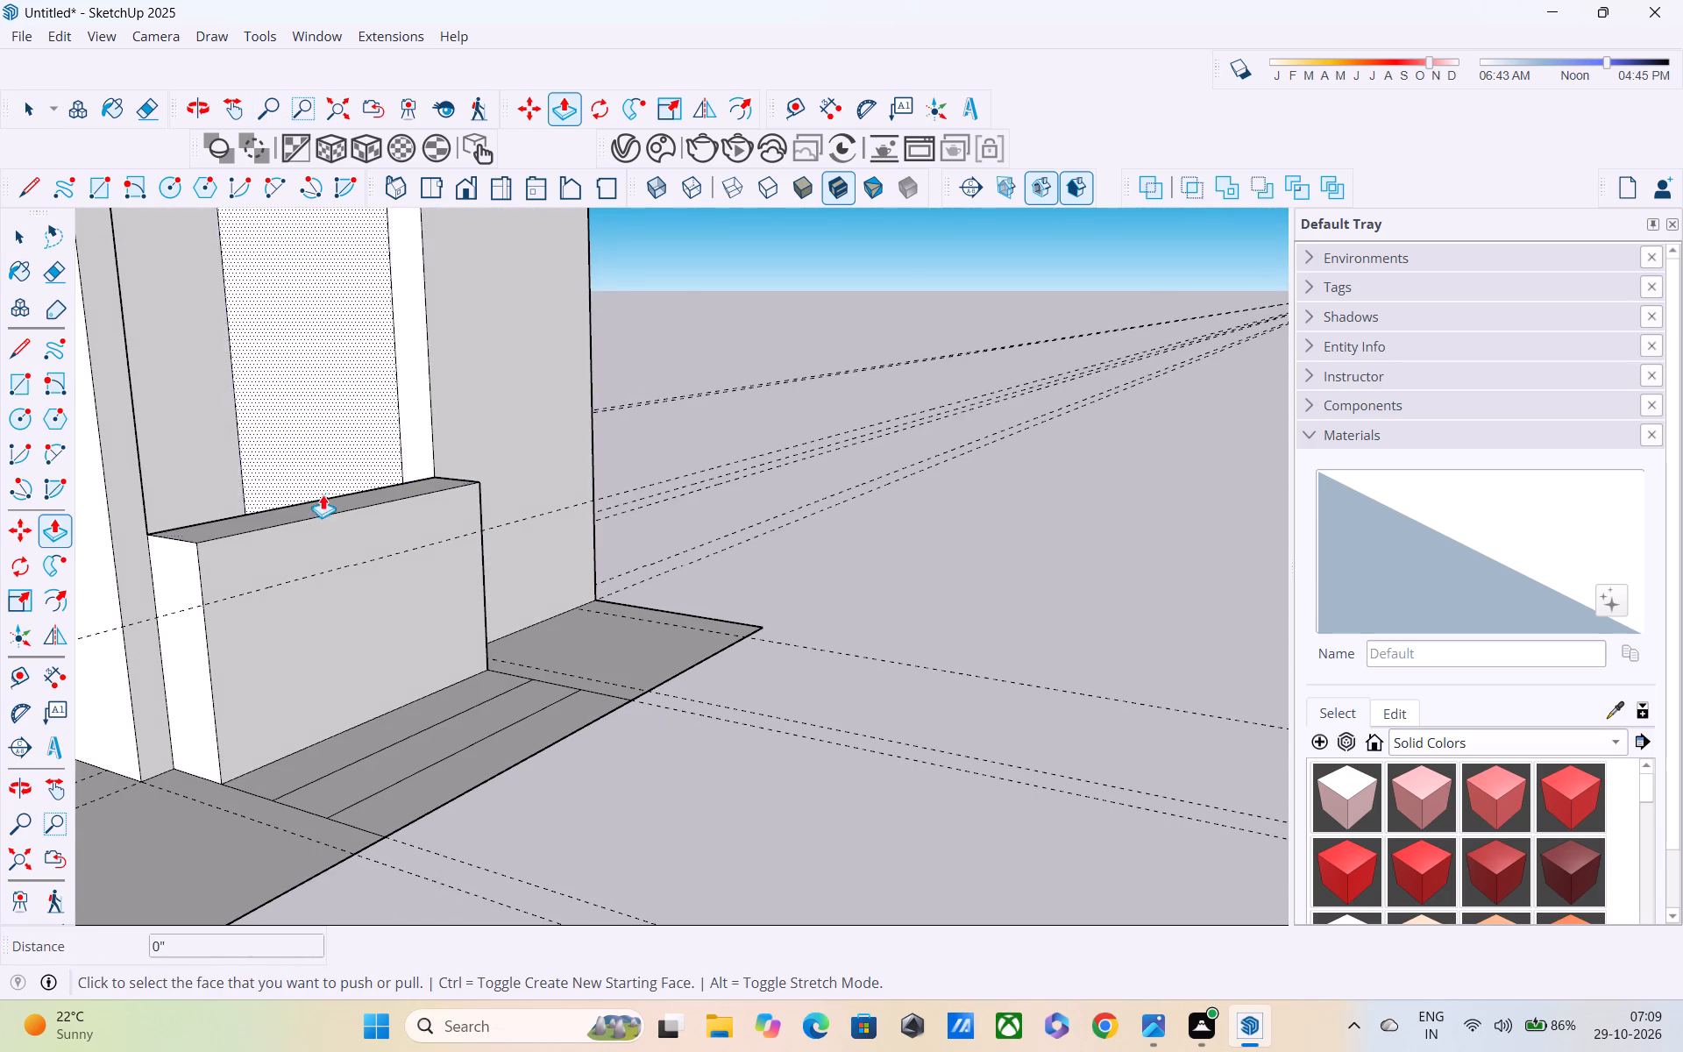
scroll(323, 527, up, 2)
middle_drag(324, 504, 366, 587)
click(356, 549)
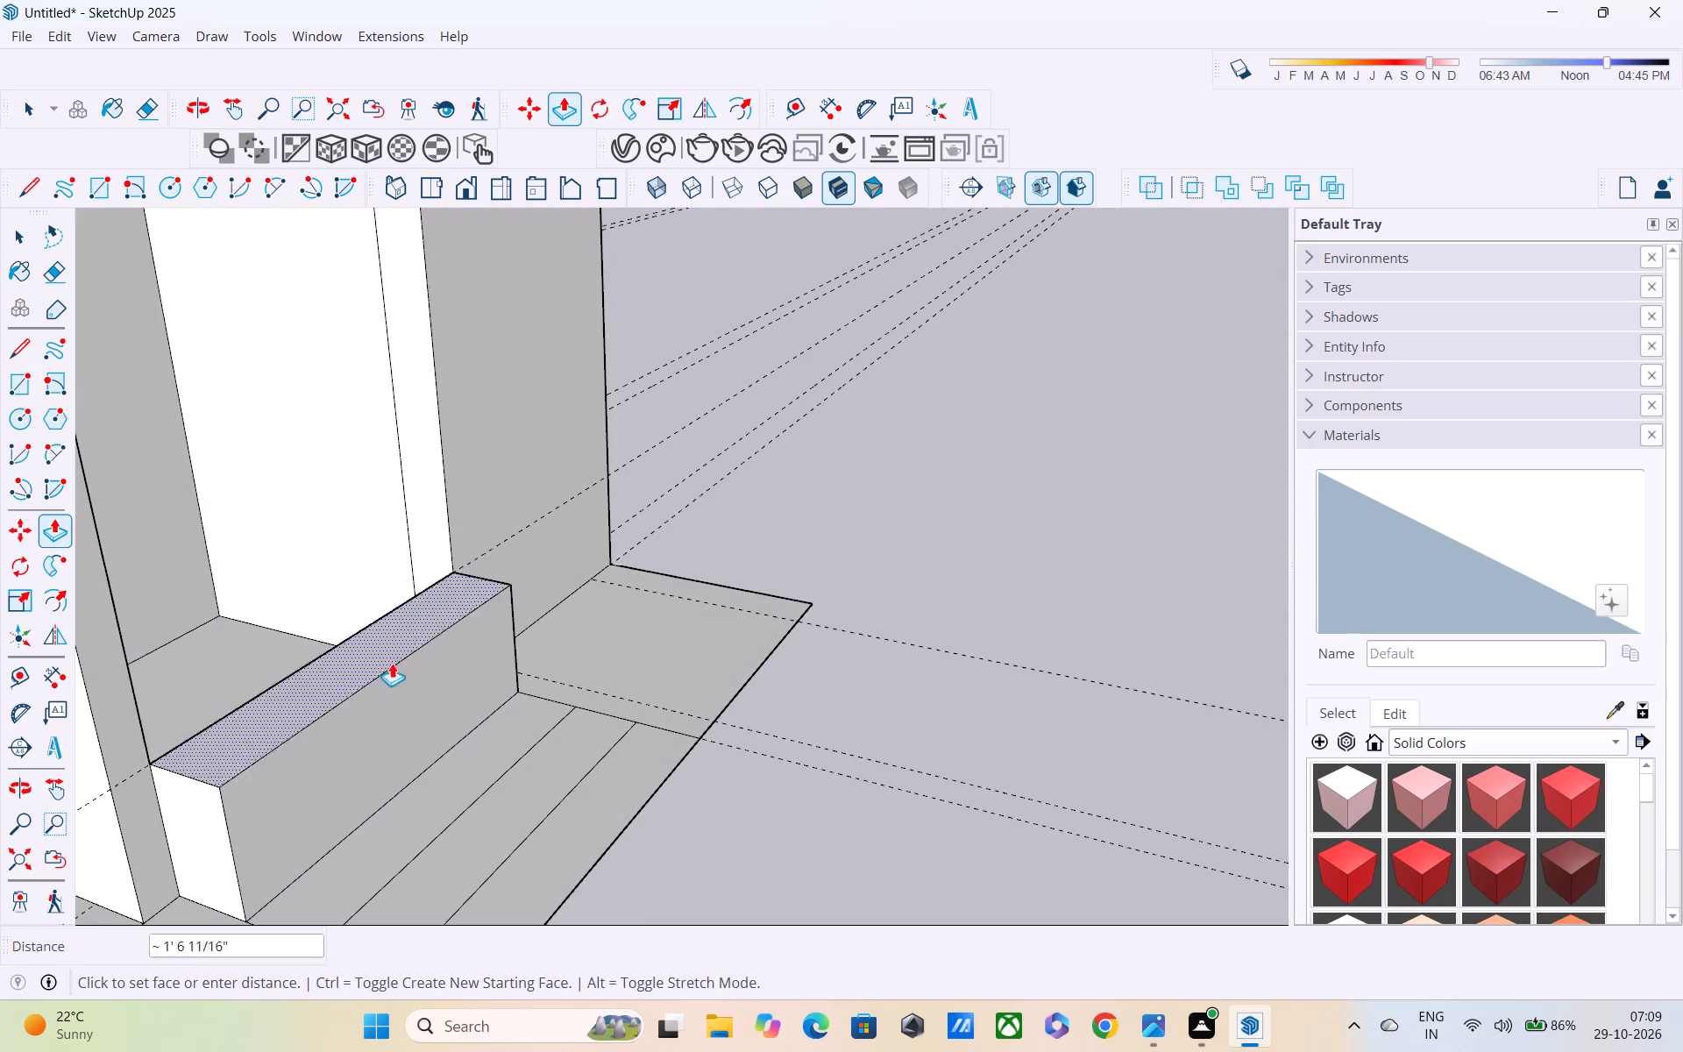
click(462, 805)
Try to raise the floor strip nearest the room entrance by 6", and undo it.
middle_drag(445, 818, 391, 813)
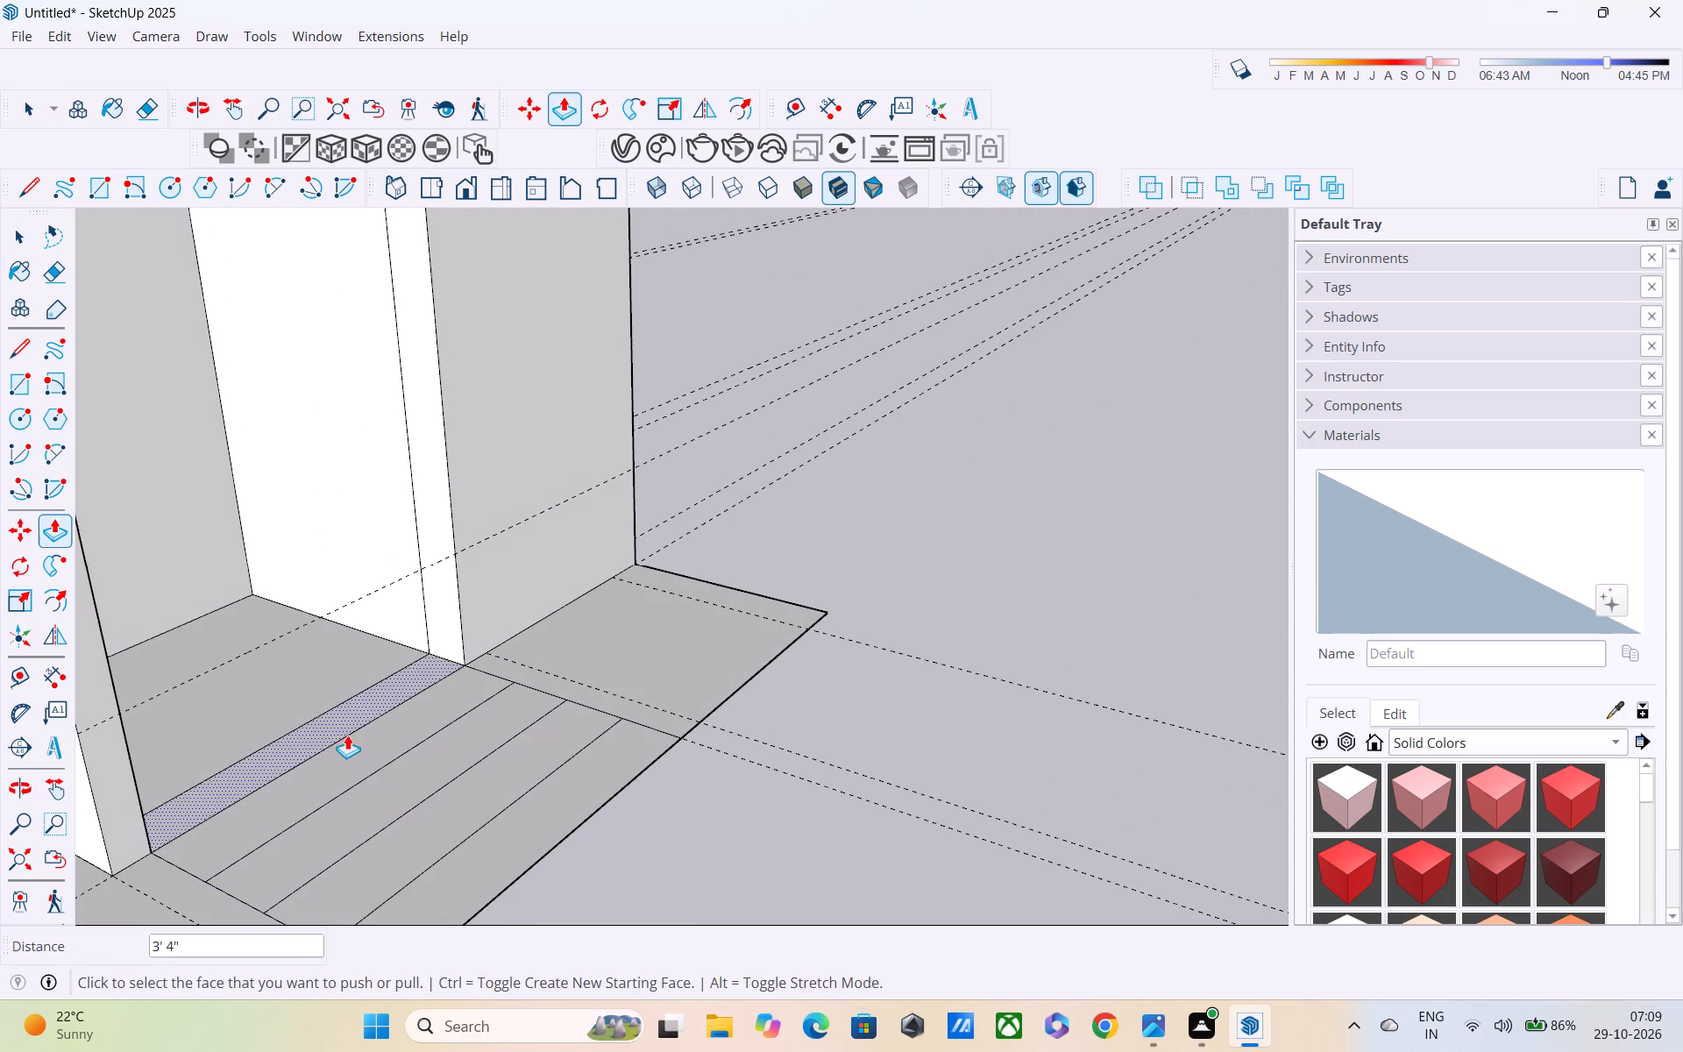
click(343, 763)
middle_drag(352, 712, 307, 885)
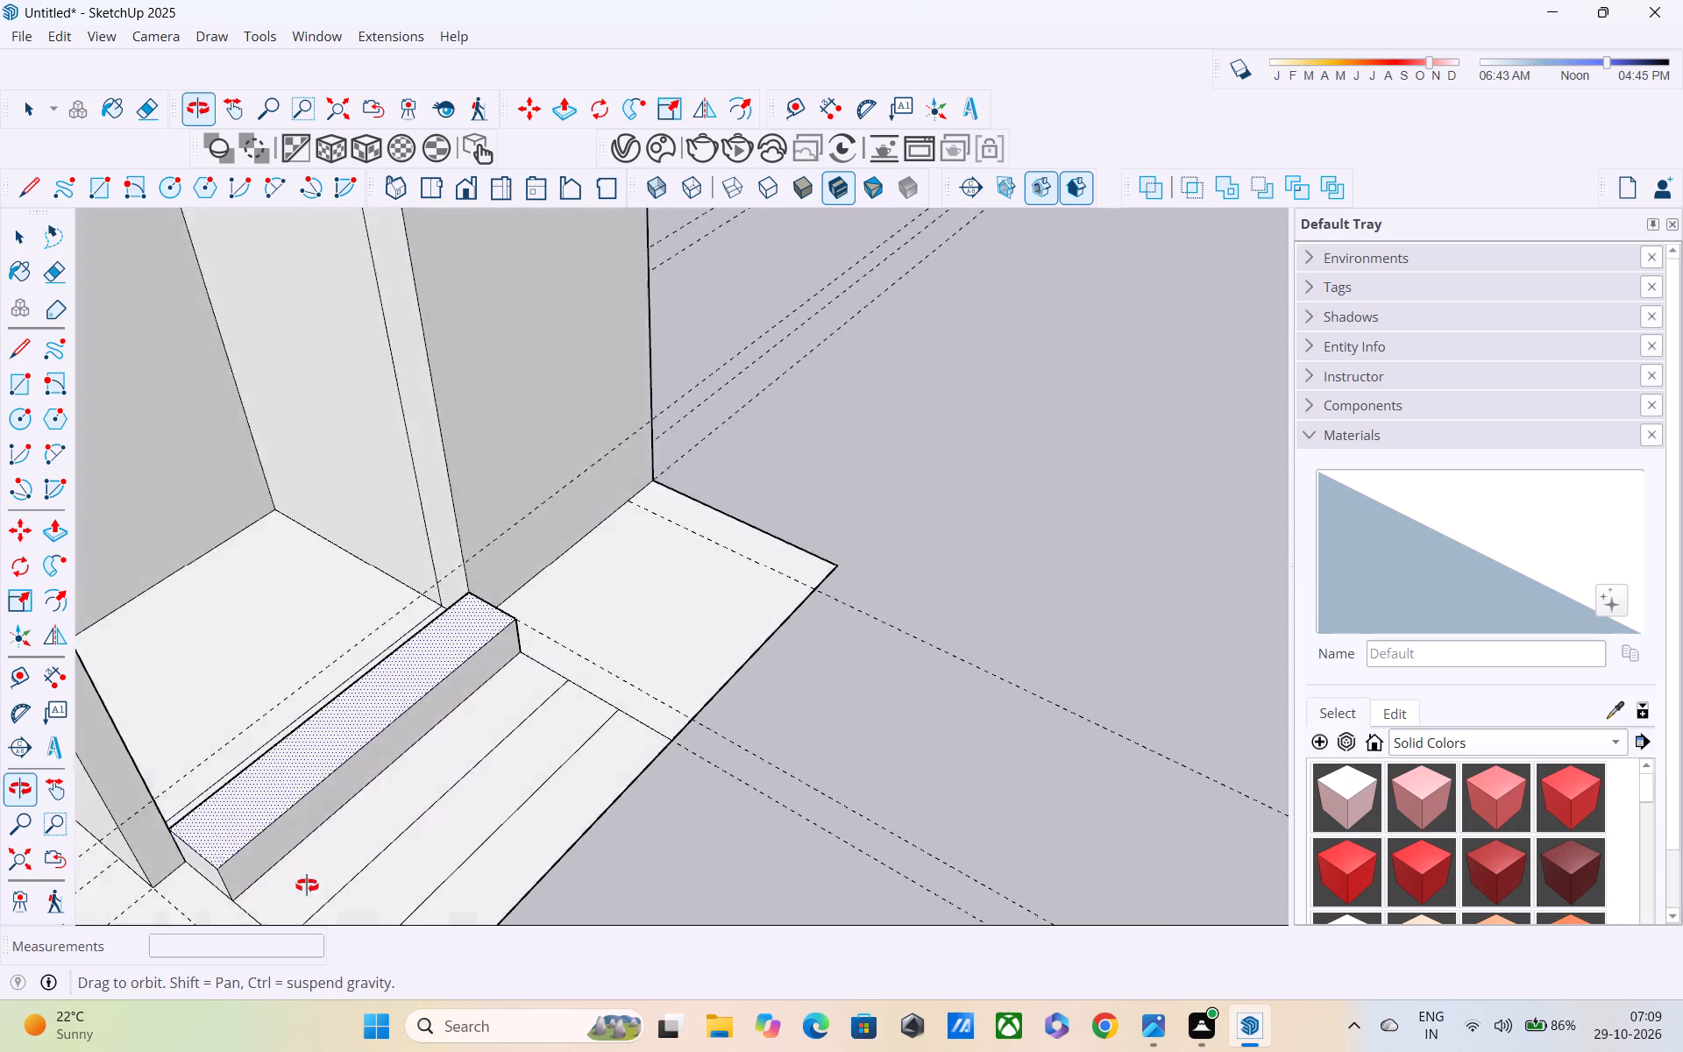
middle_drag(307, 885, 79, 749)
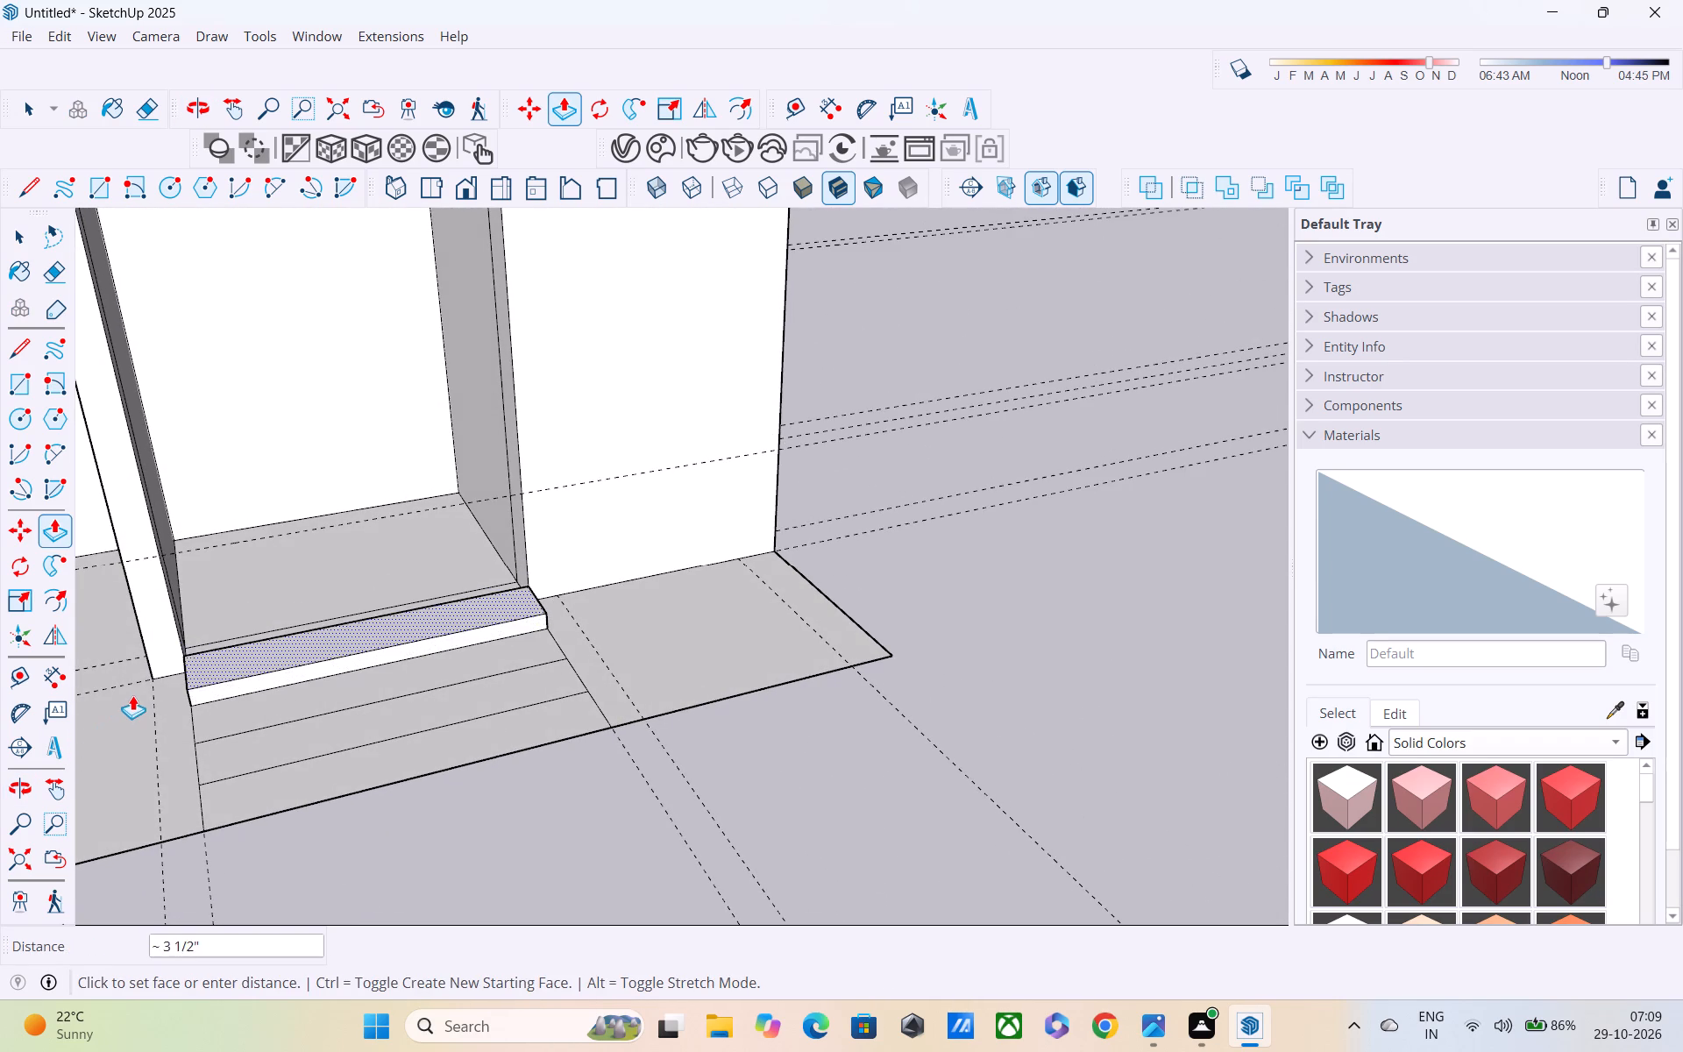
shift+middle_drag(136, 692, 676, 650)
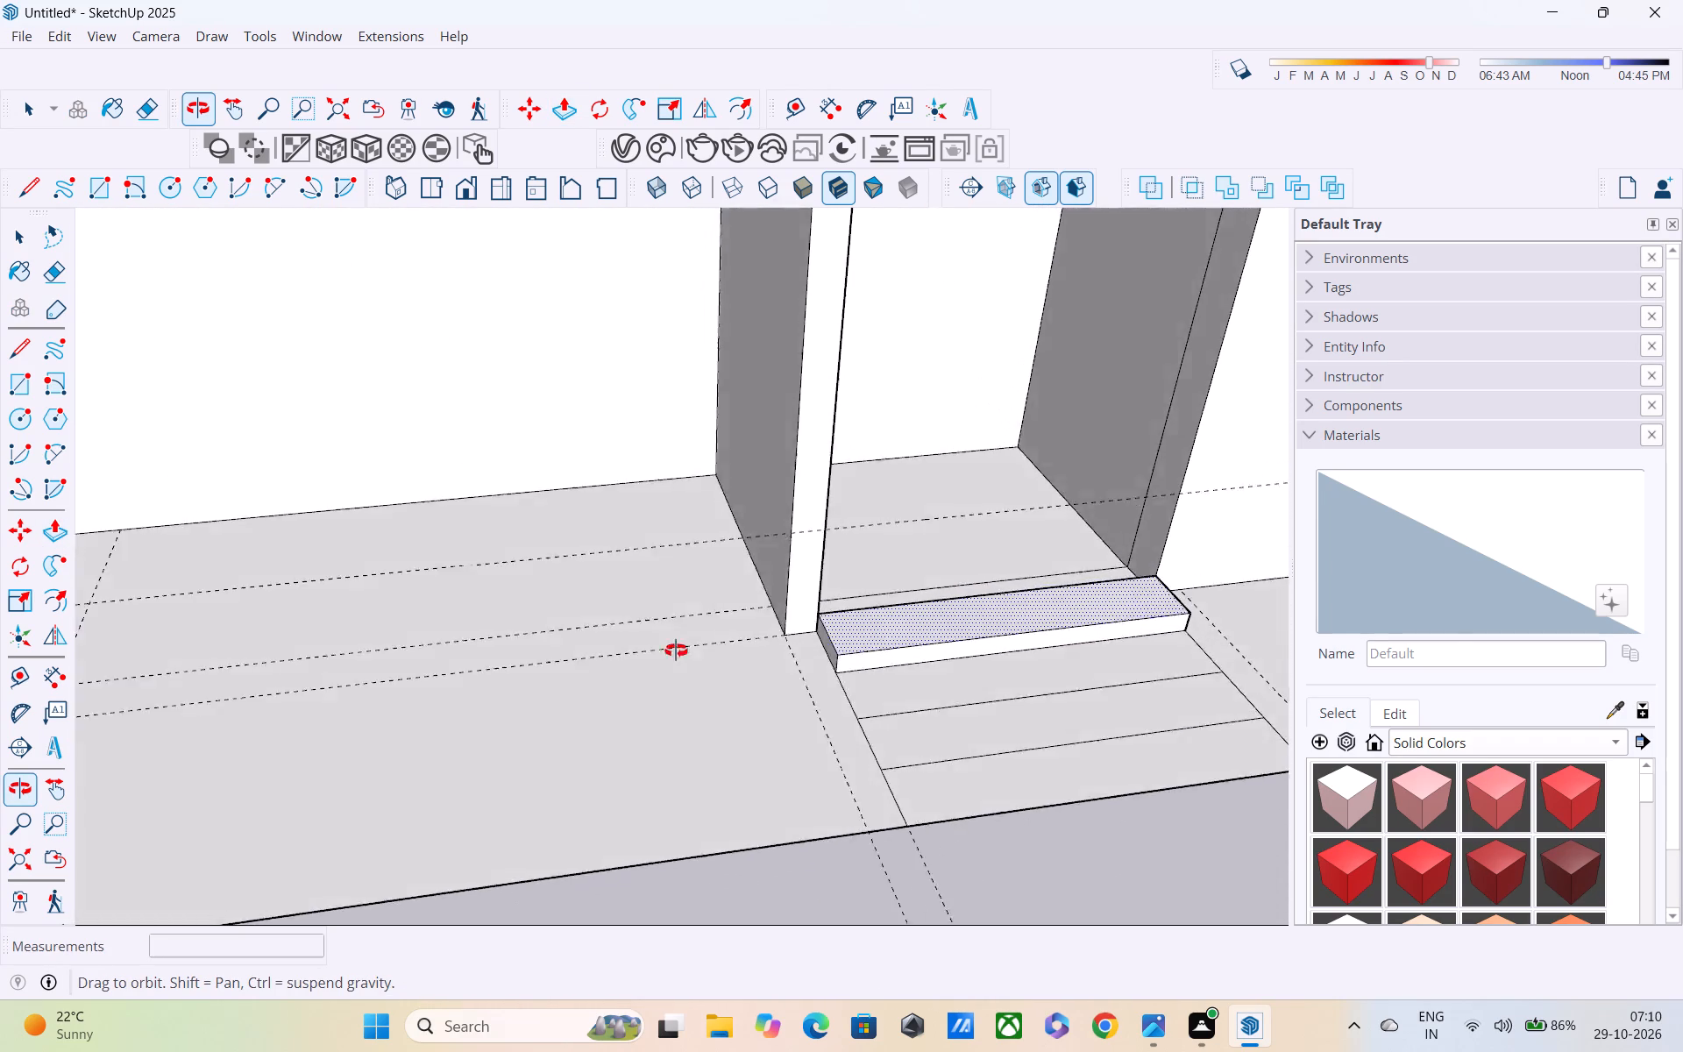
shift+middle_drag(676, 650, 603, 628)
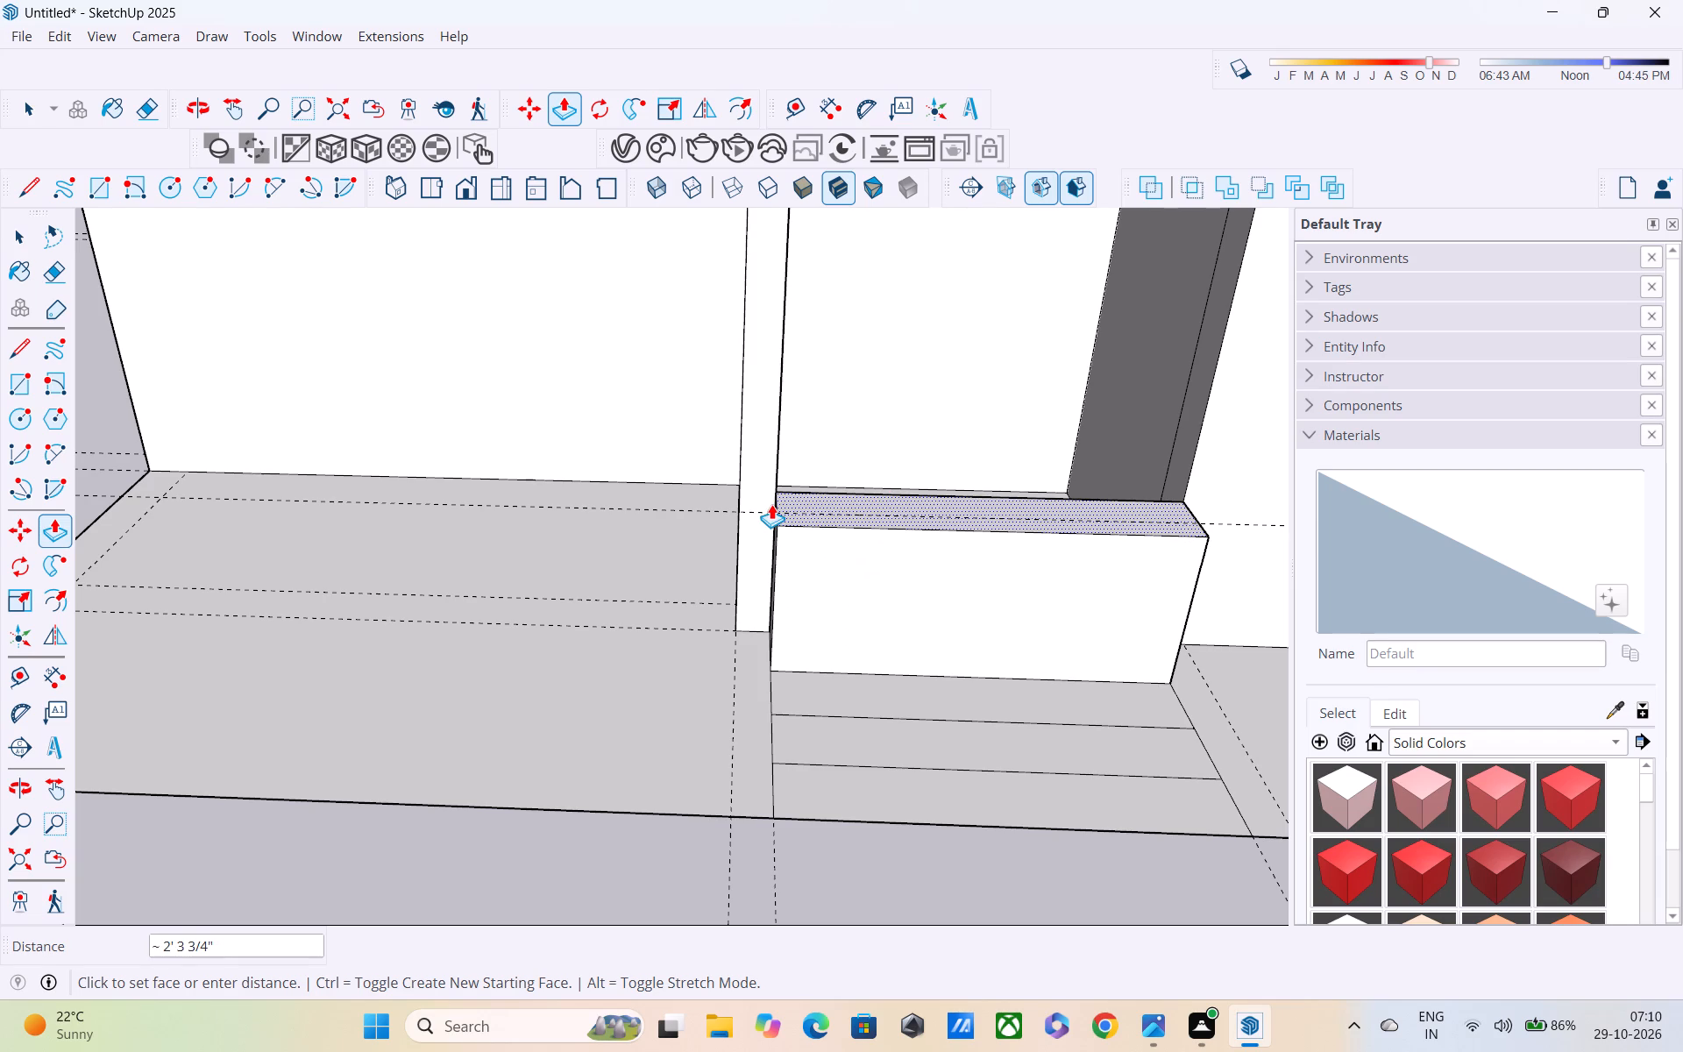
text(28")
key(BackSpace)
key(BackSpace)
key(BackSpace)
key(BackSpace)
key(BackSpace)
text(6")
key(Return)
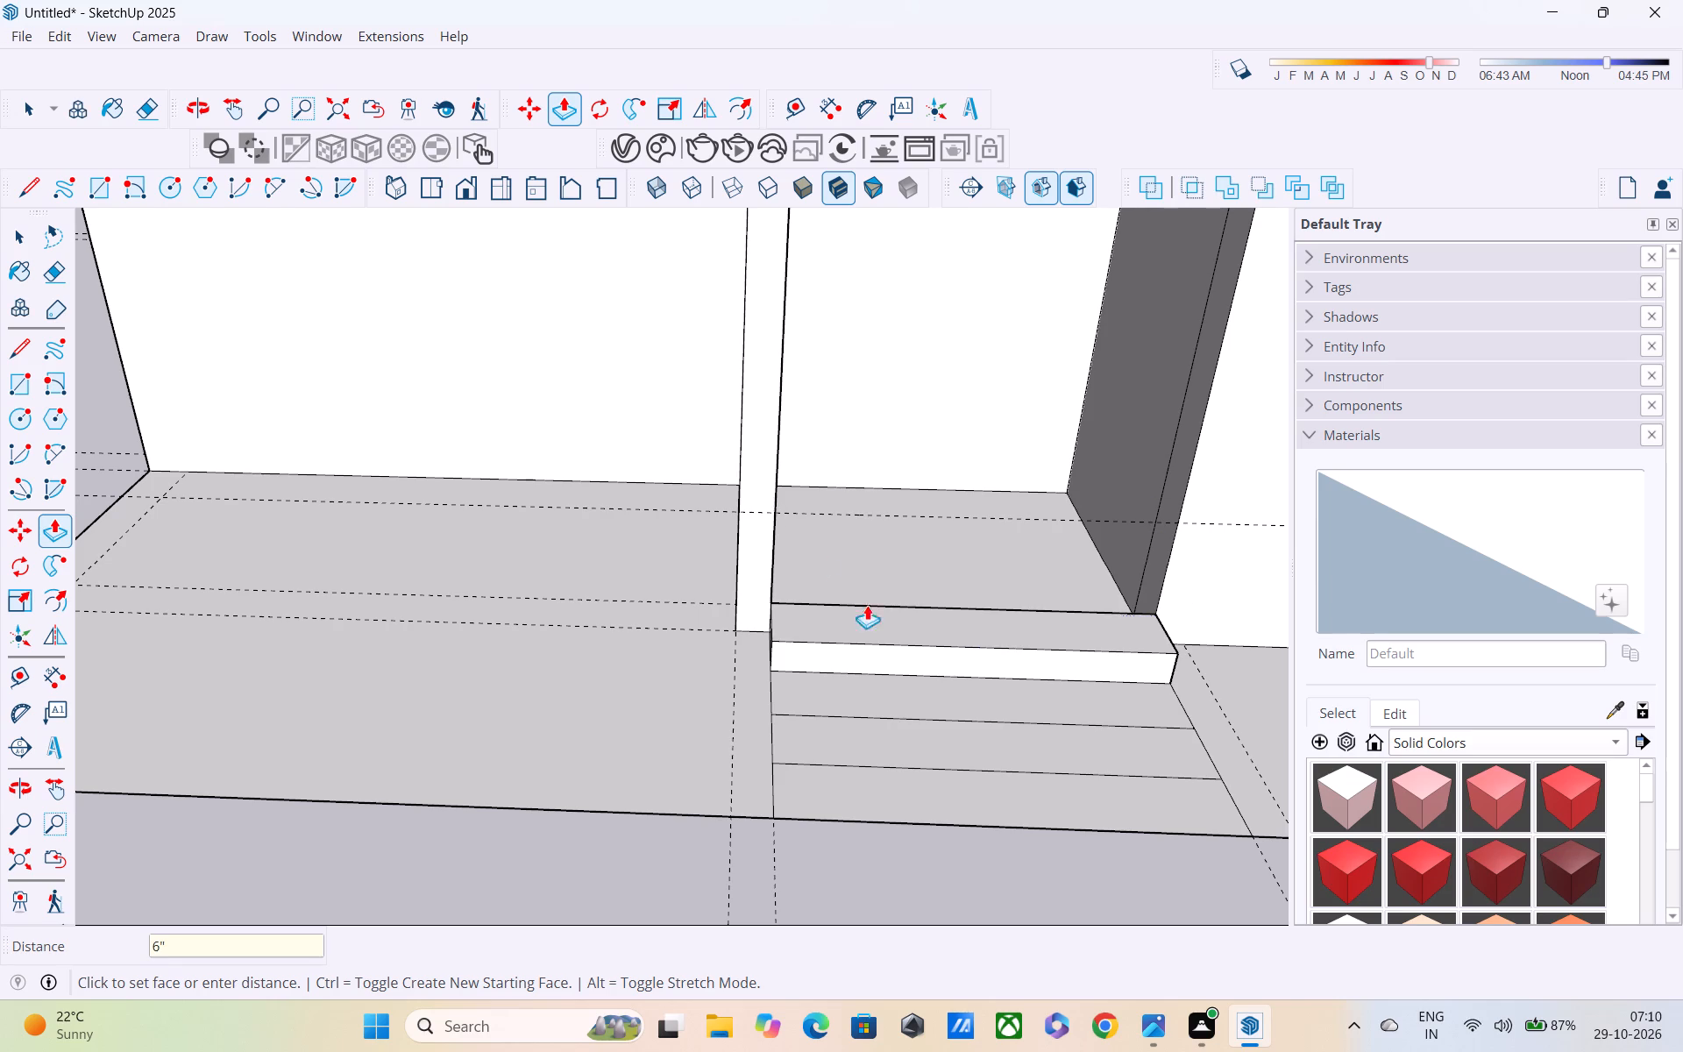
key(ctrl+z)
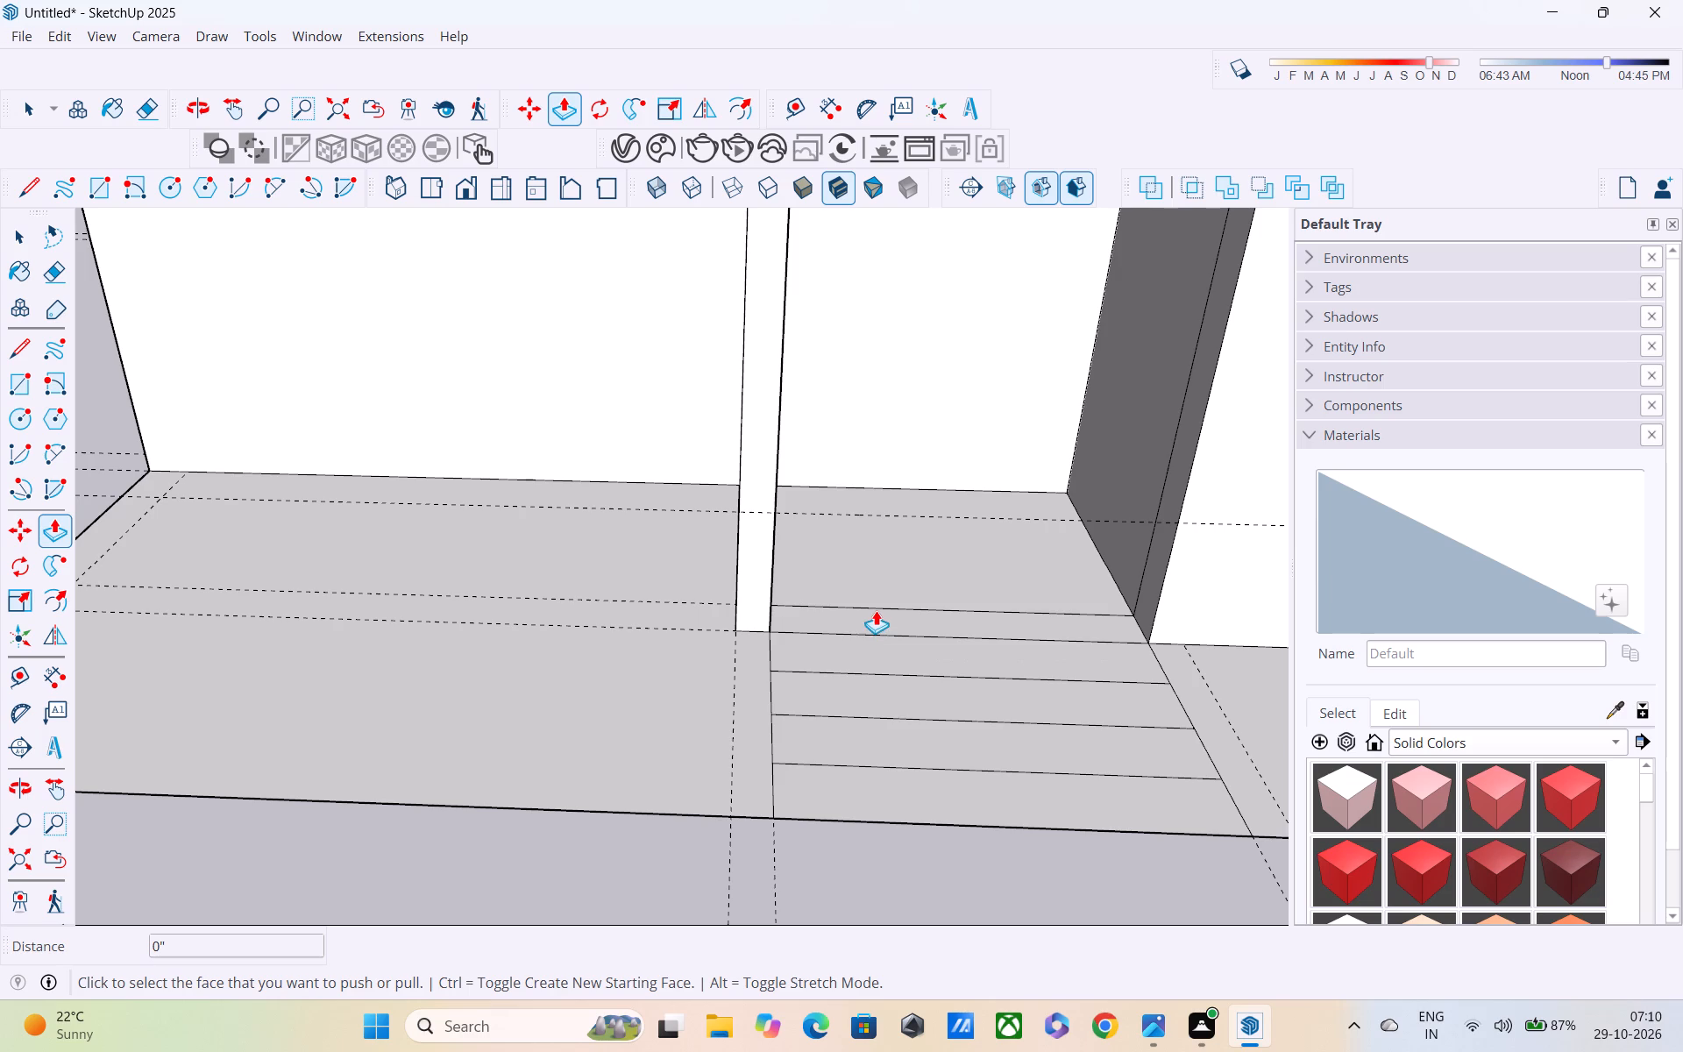
Pull the floor strip nearest the room entrance up 2' as the top step.
click(877, 650)
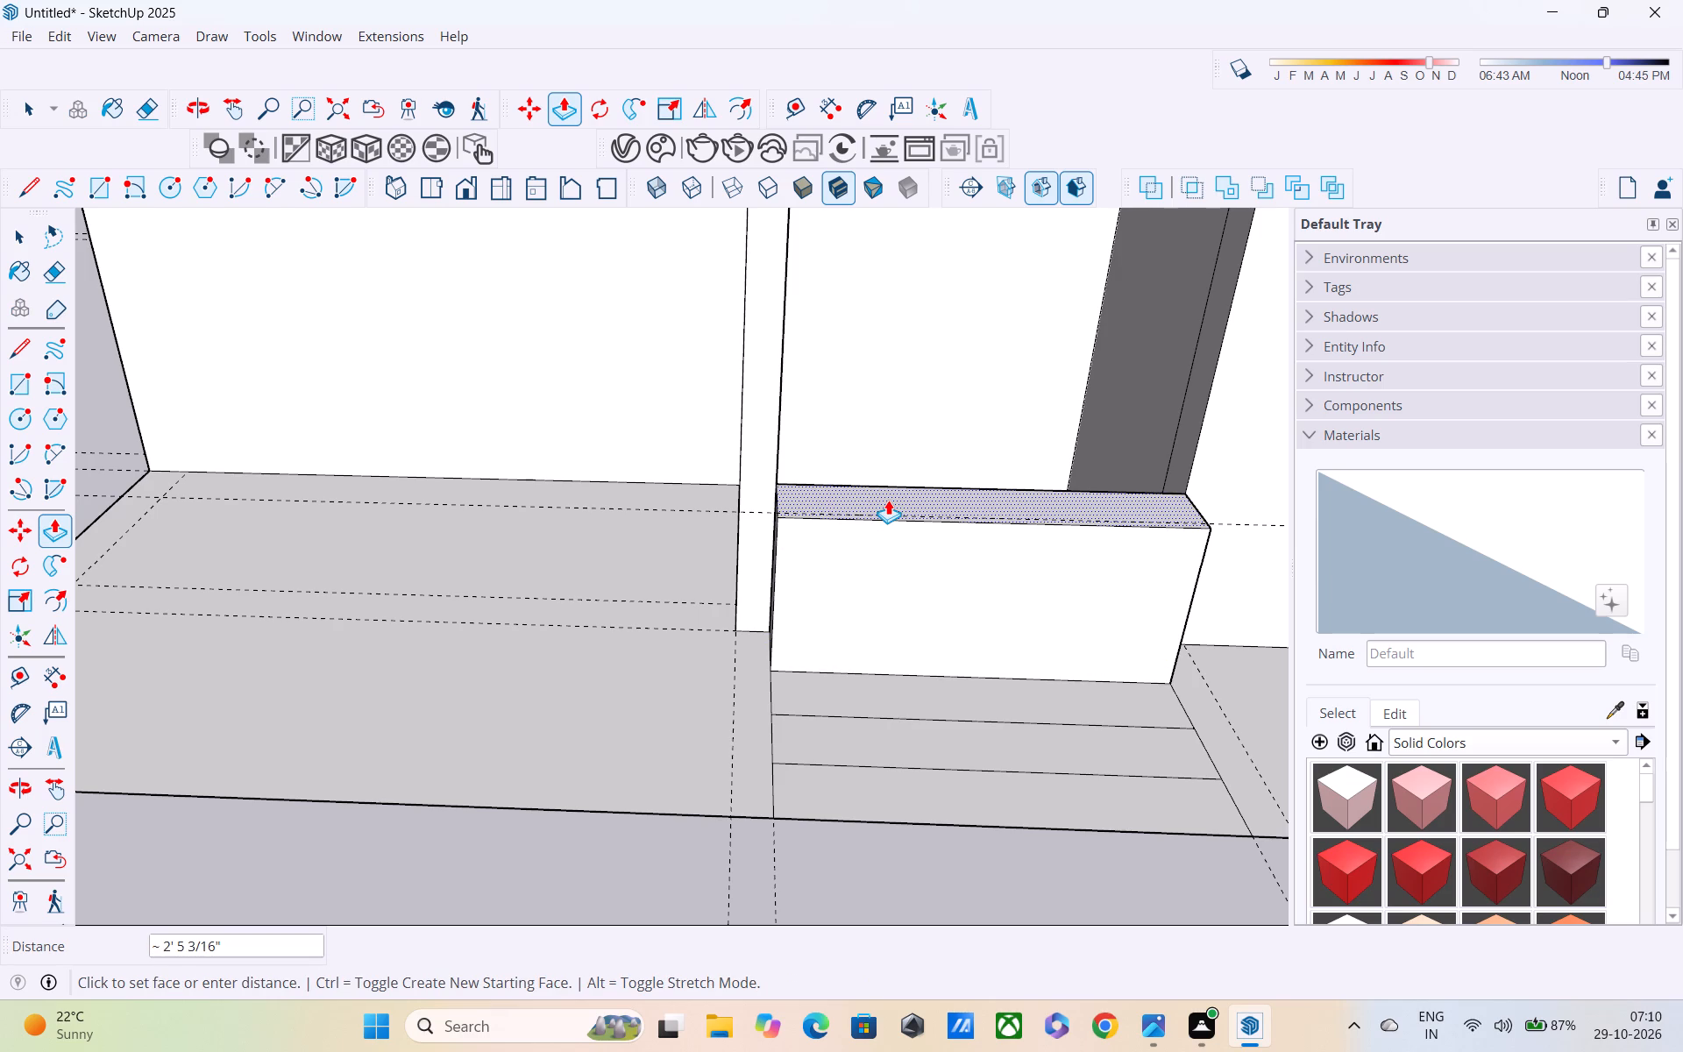
middle_drag(888, 500, 78, 603)
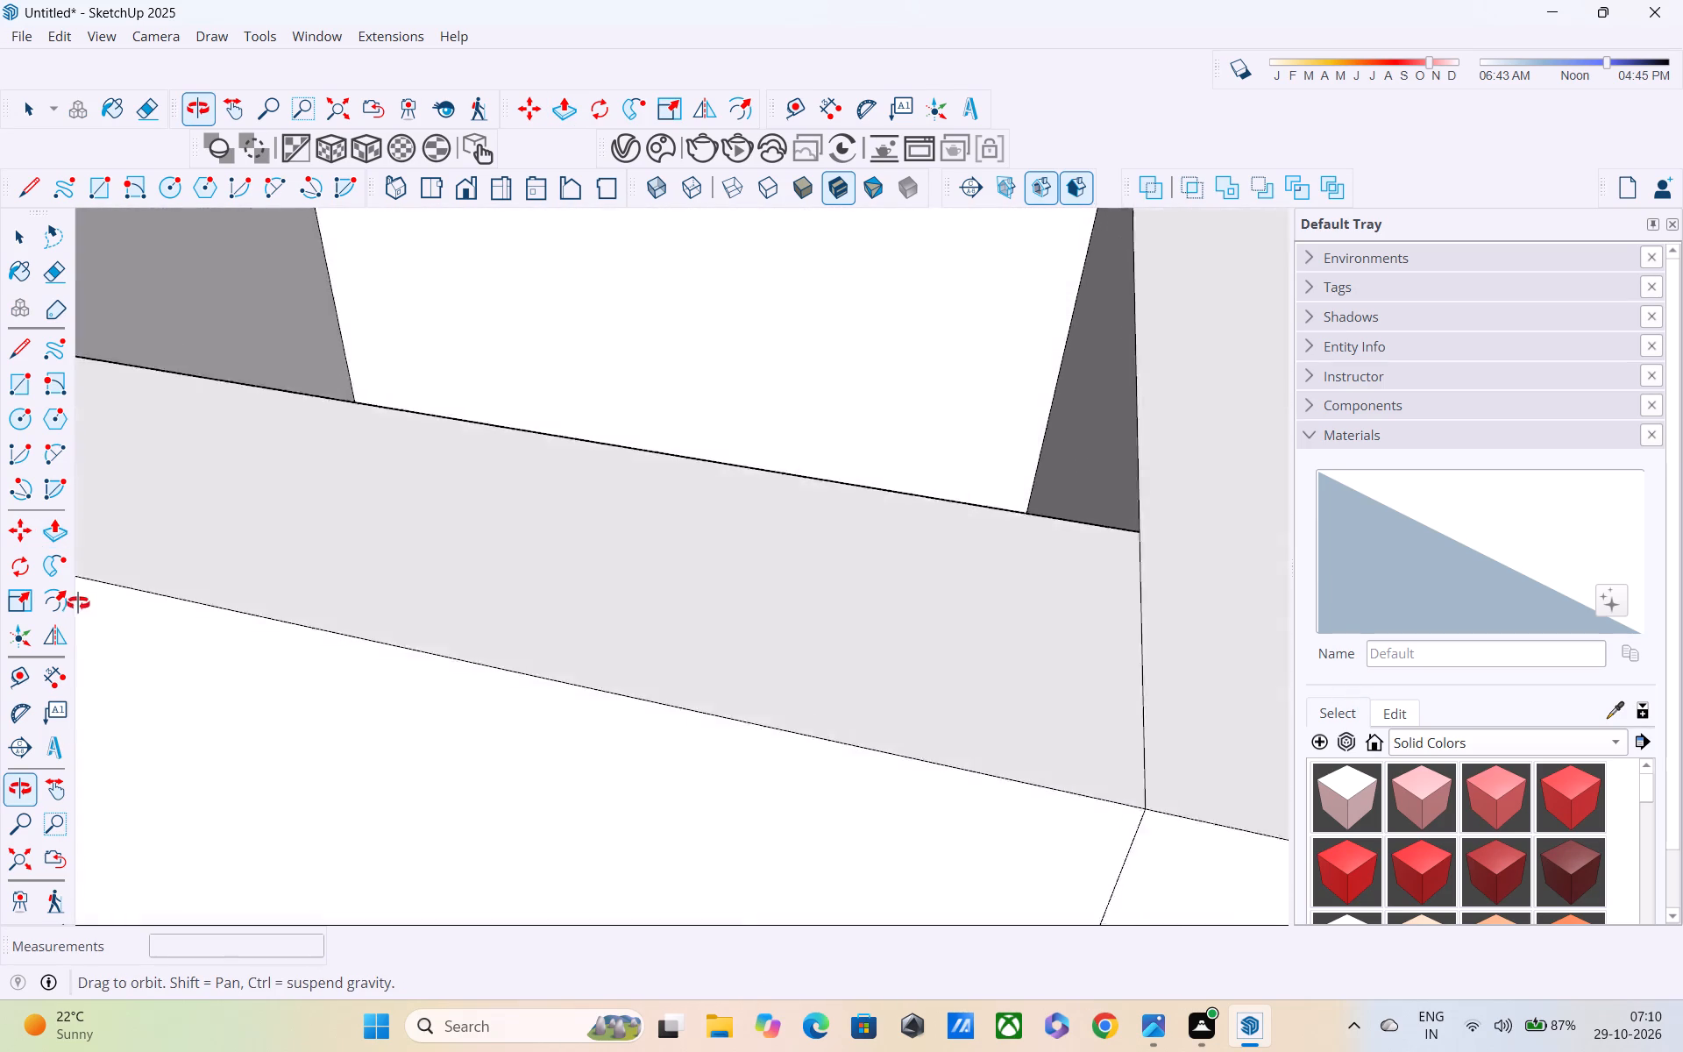
middle_drag(78, 603, 847, 467)
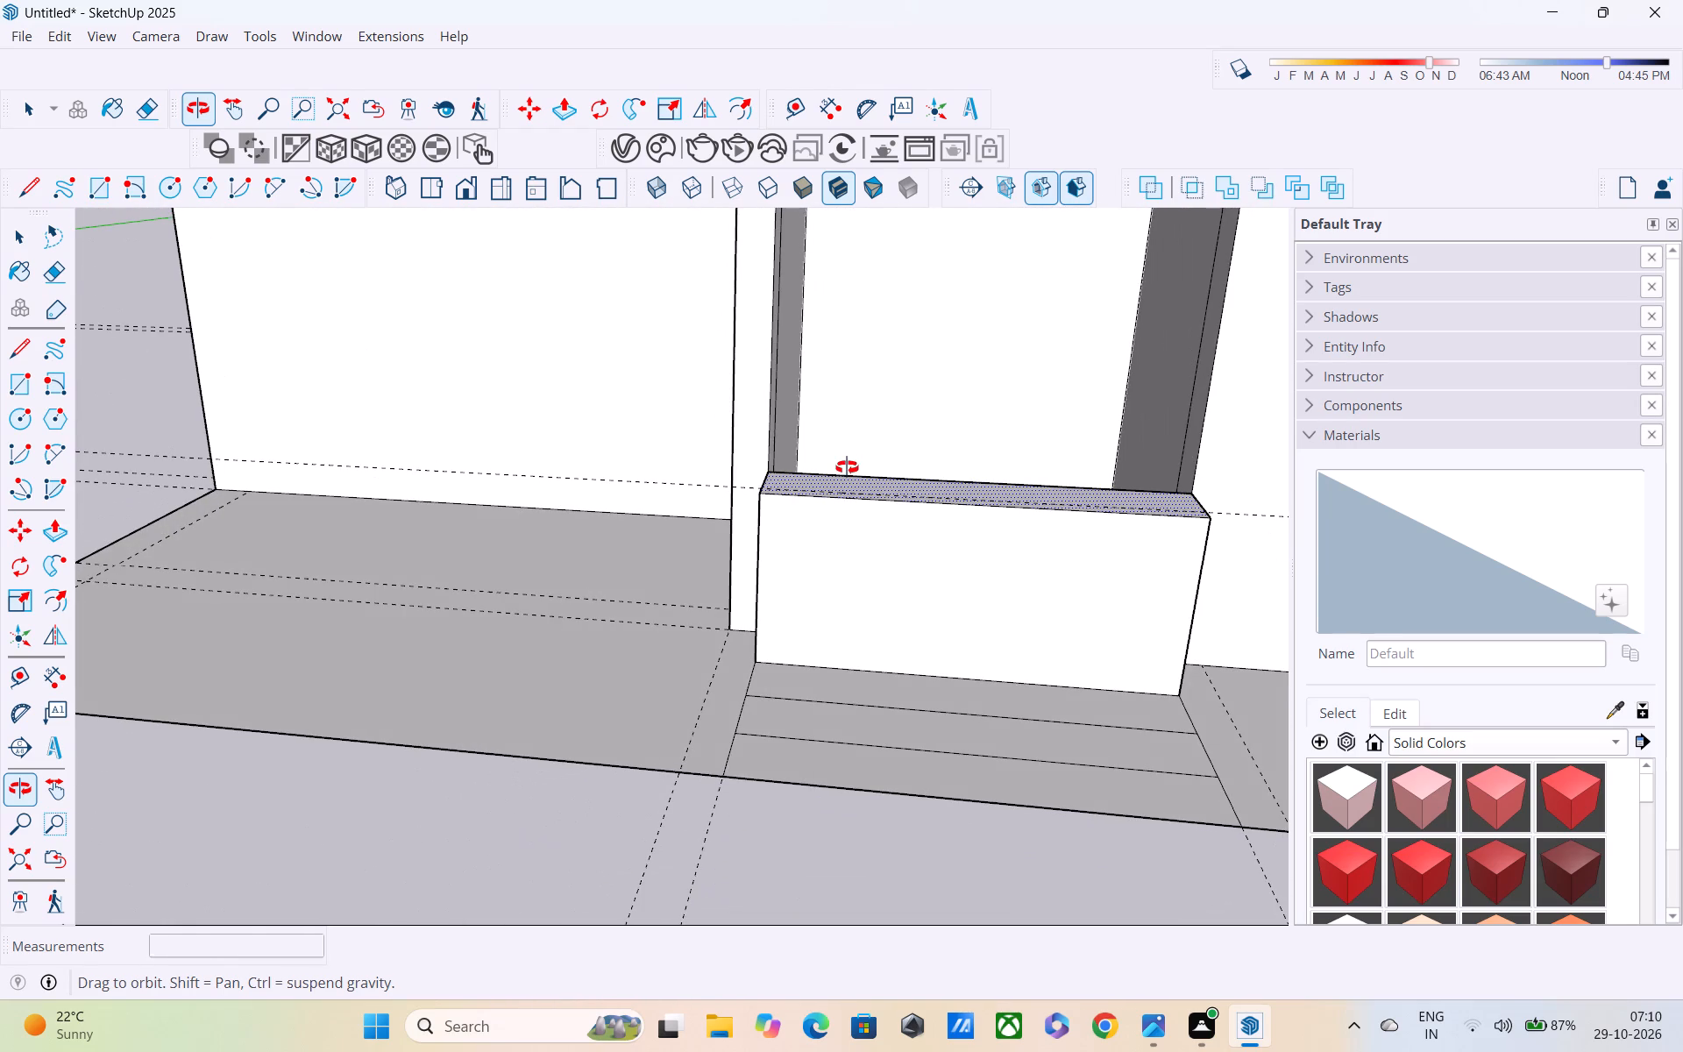
middle_drag(847, 467, 848, 467)
key(2)
key(apostrophe)
key(Return)
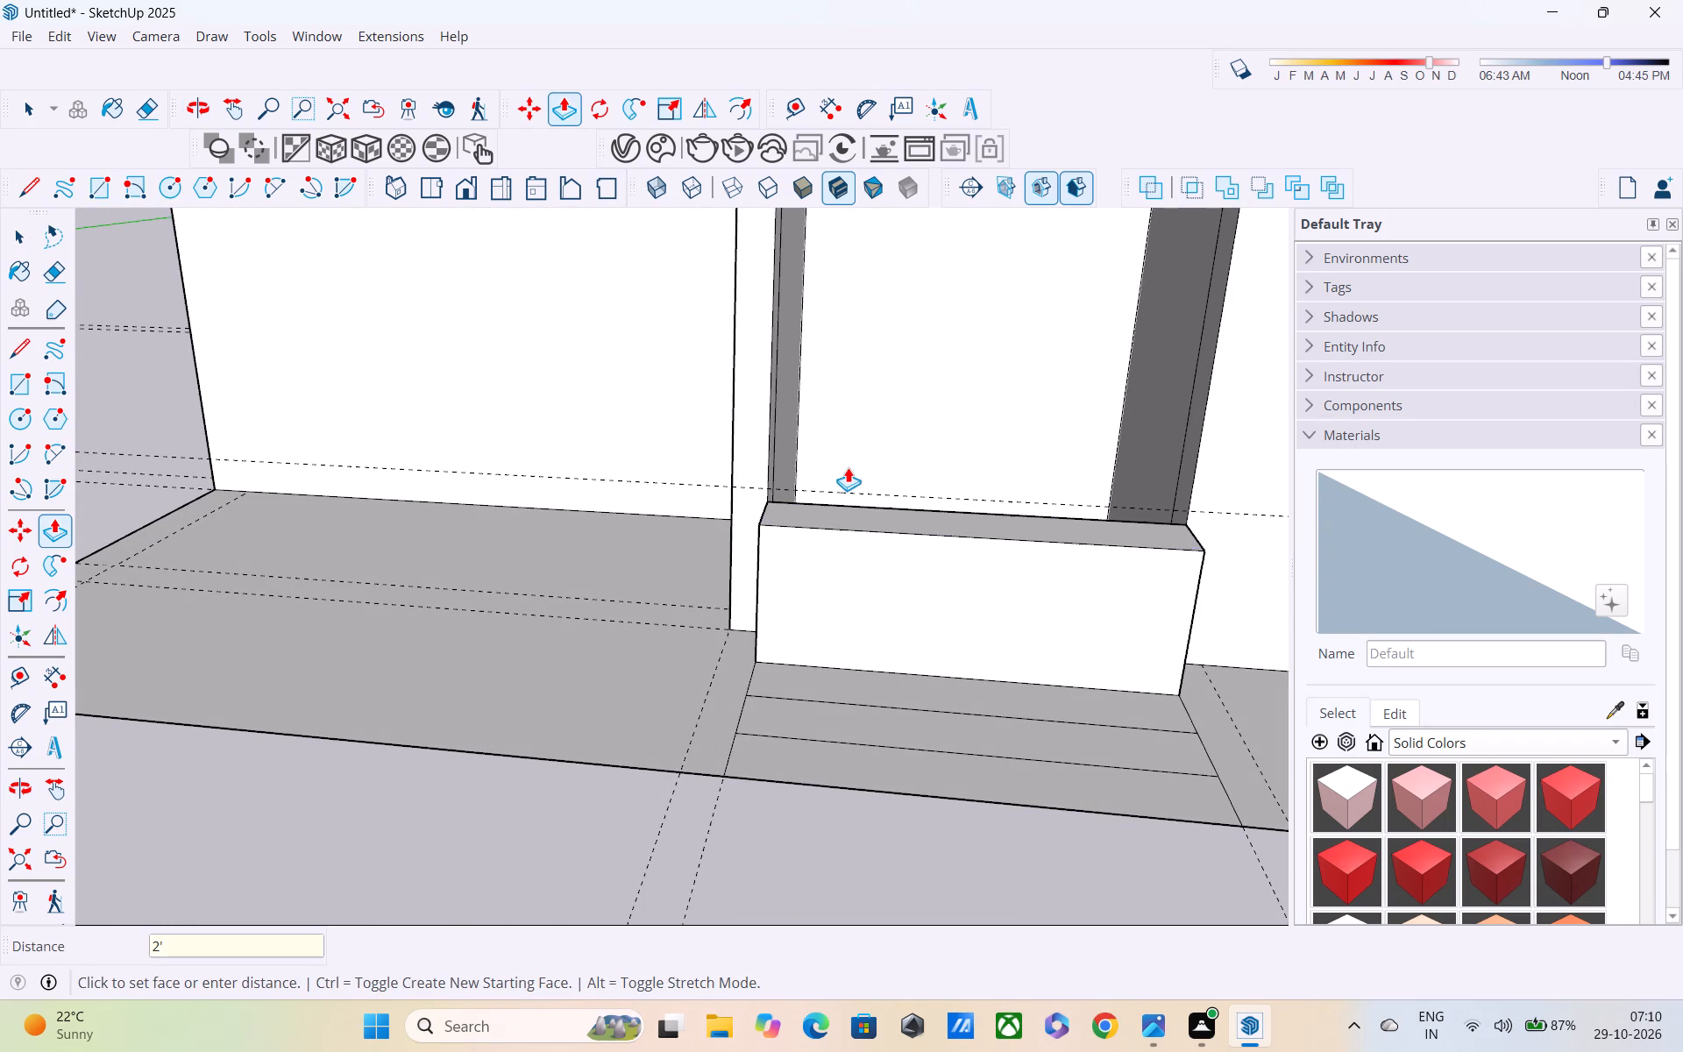
middle_drag(870, 591, 919, 536)
scroll(917, 577, up, 4)
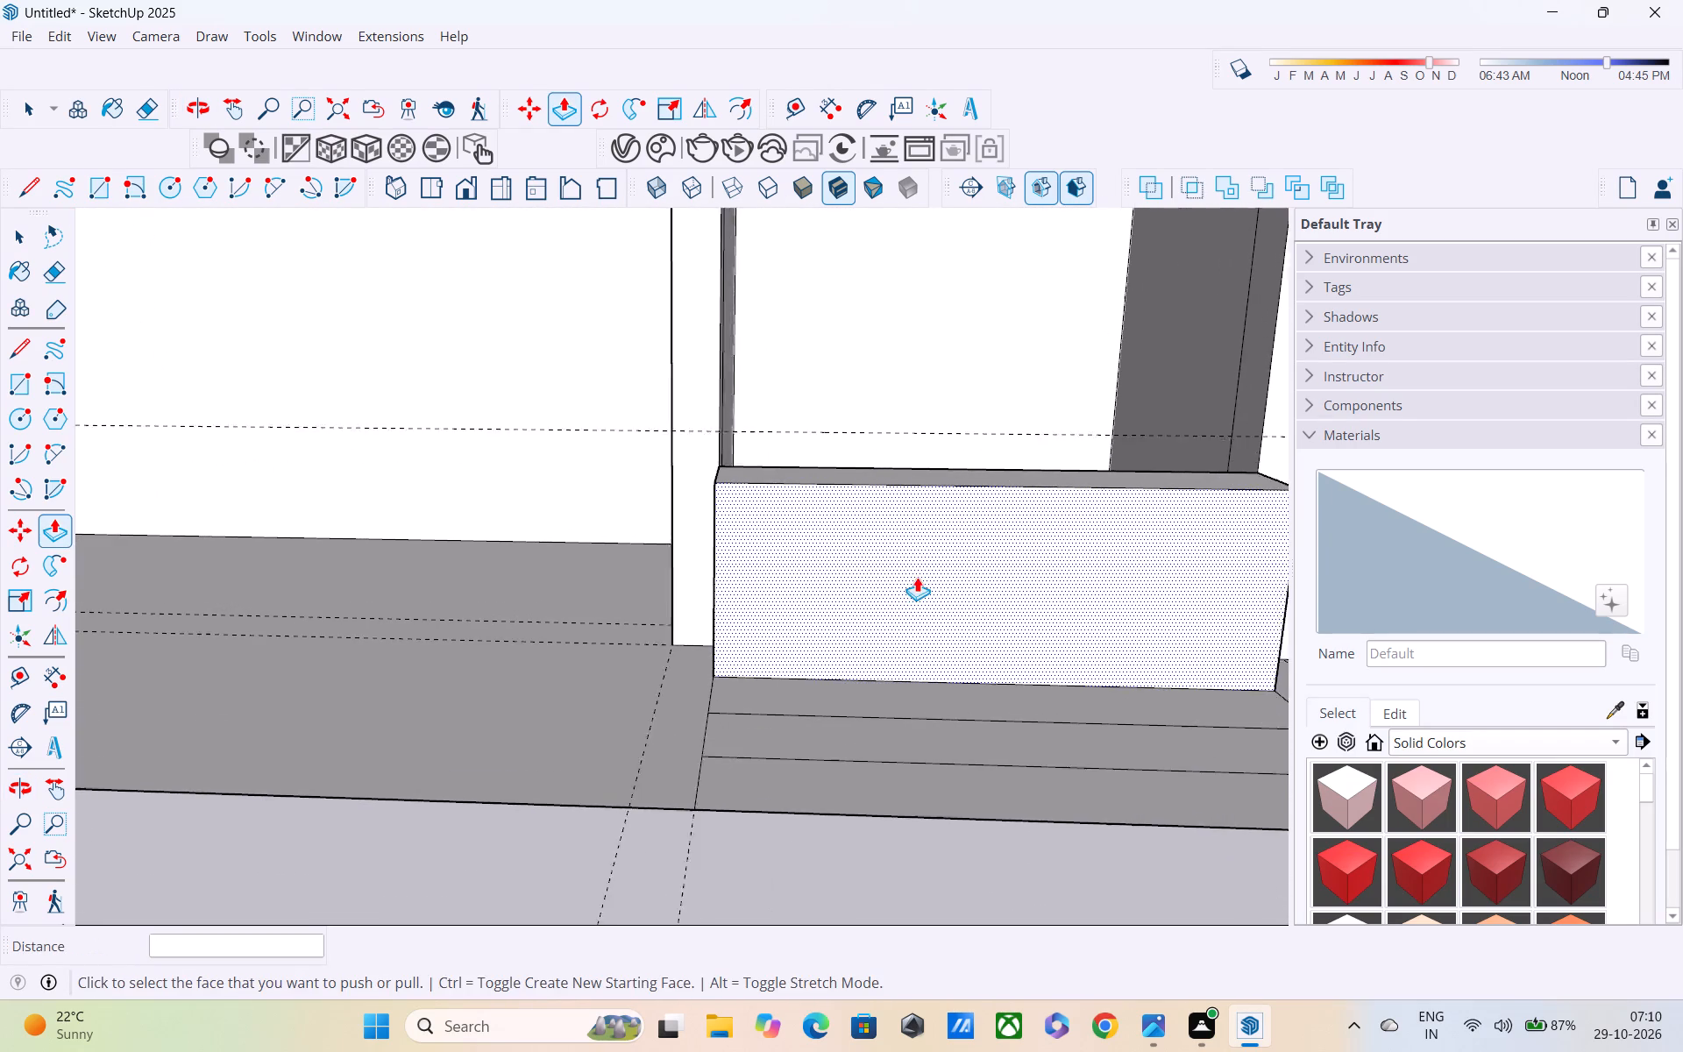
Raise the second floor strip by 2', and push its top face back down 6" as the second step.
middle_drag(899, 632, 1391, 681)
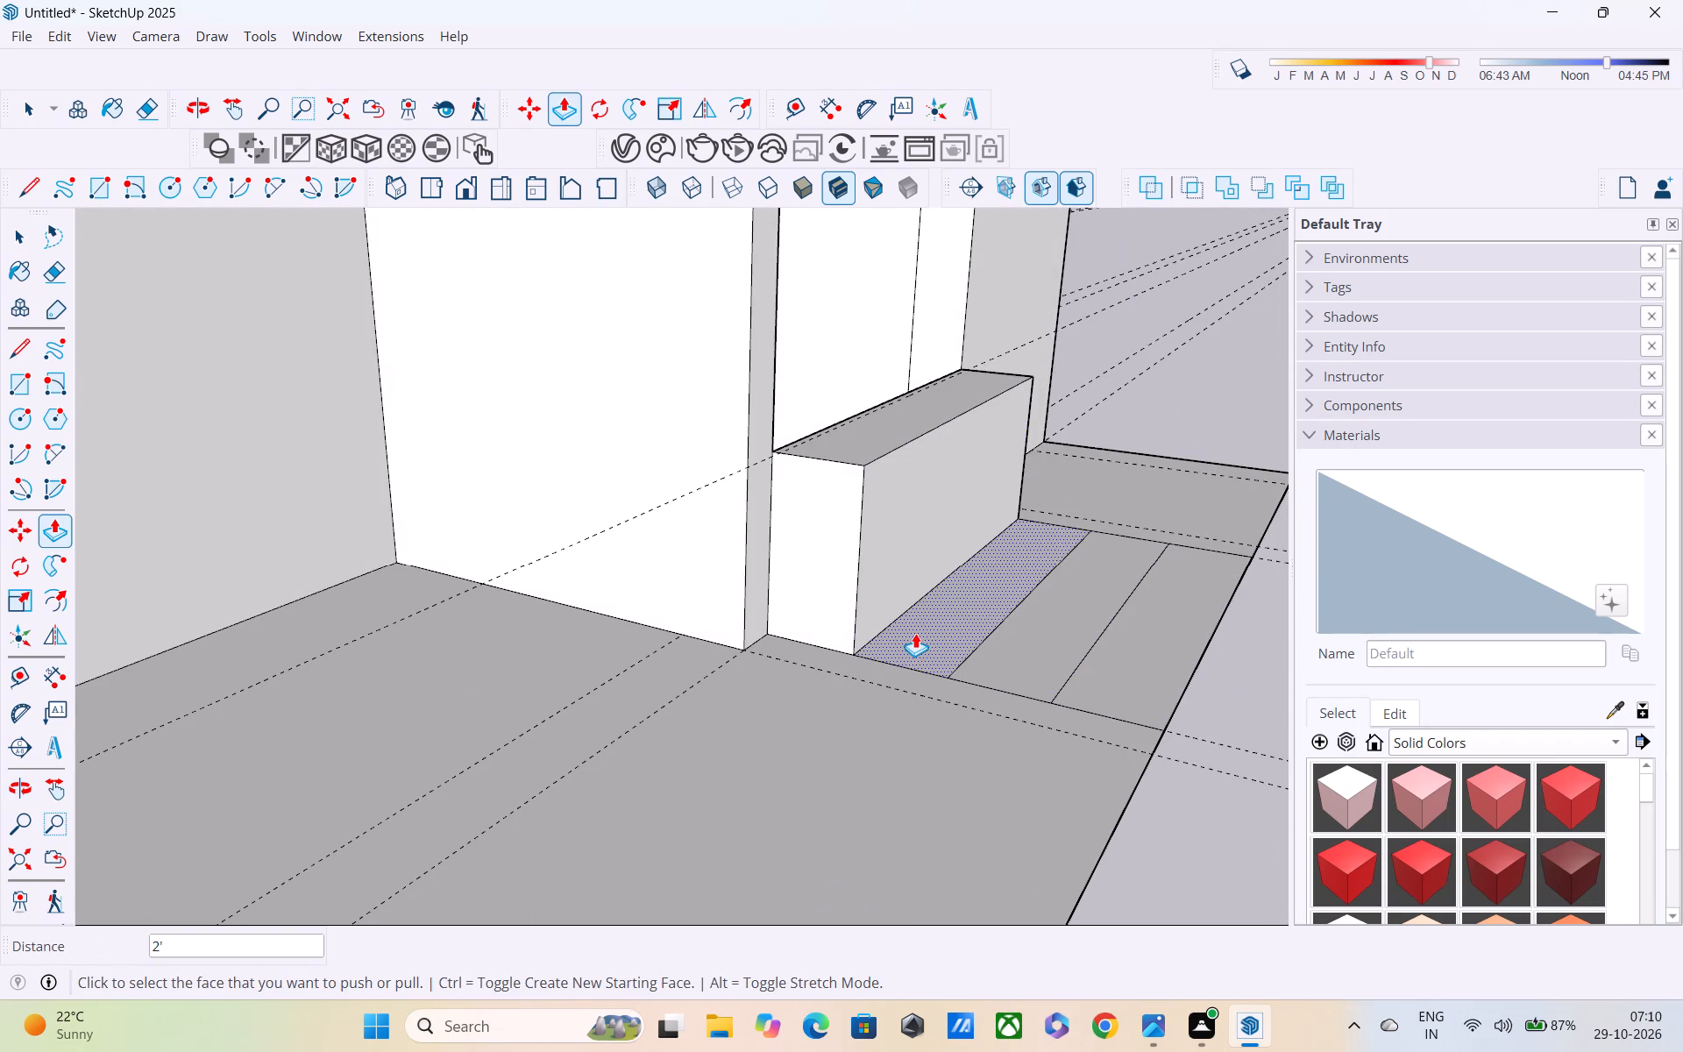
double_click(915, 633)
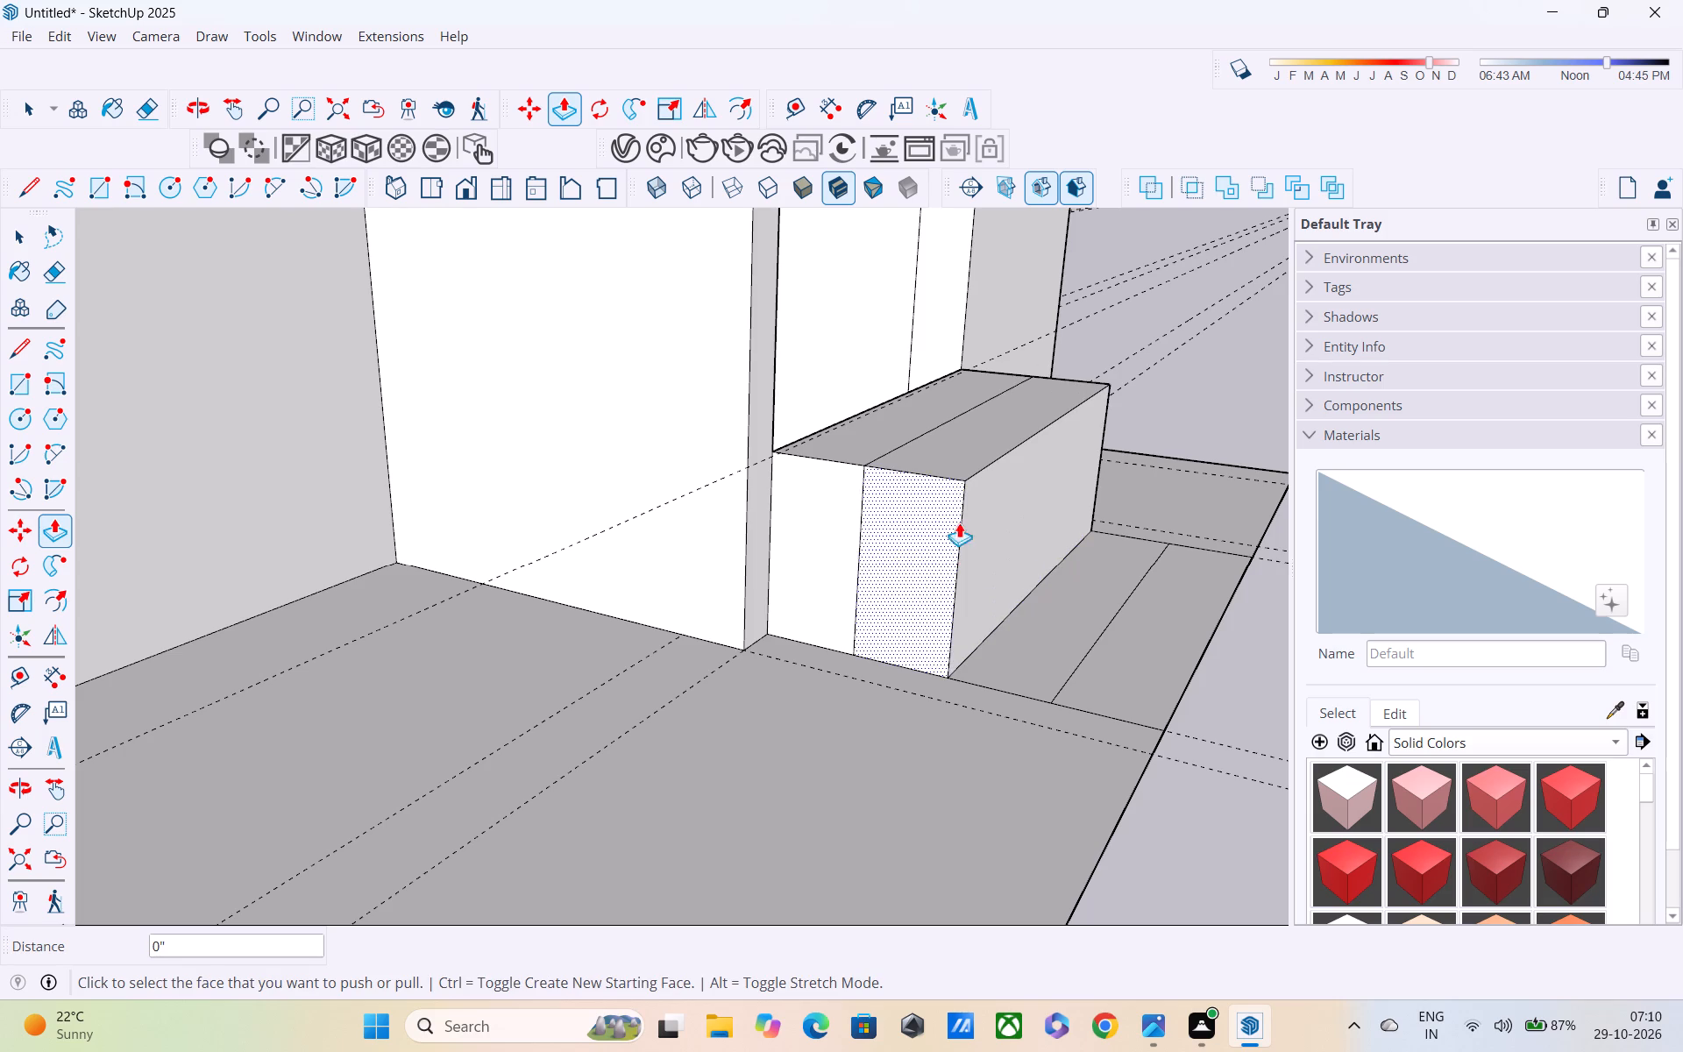
click(961, 465)
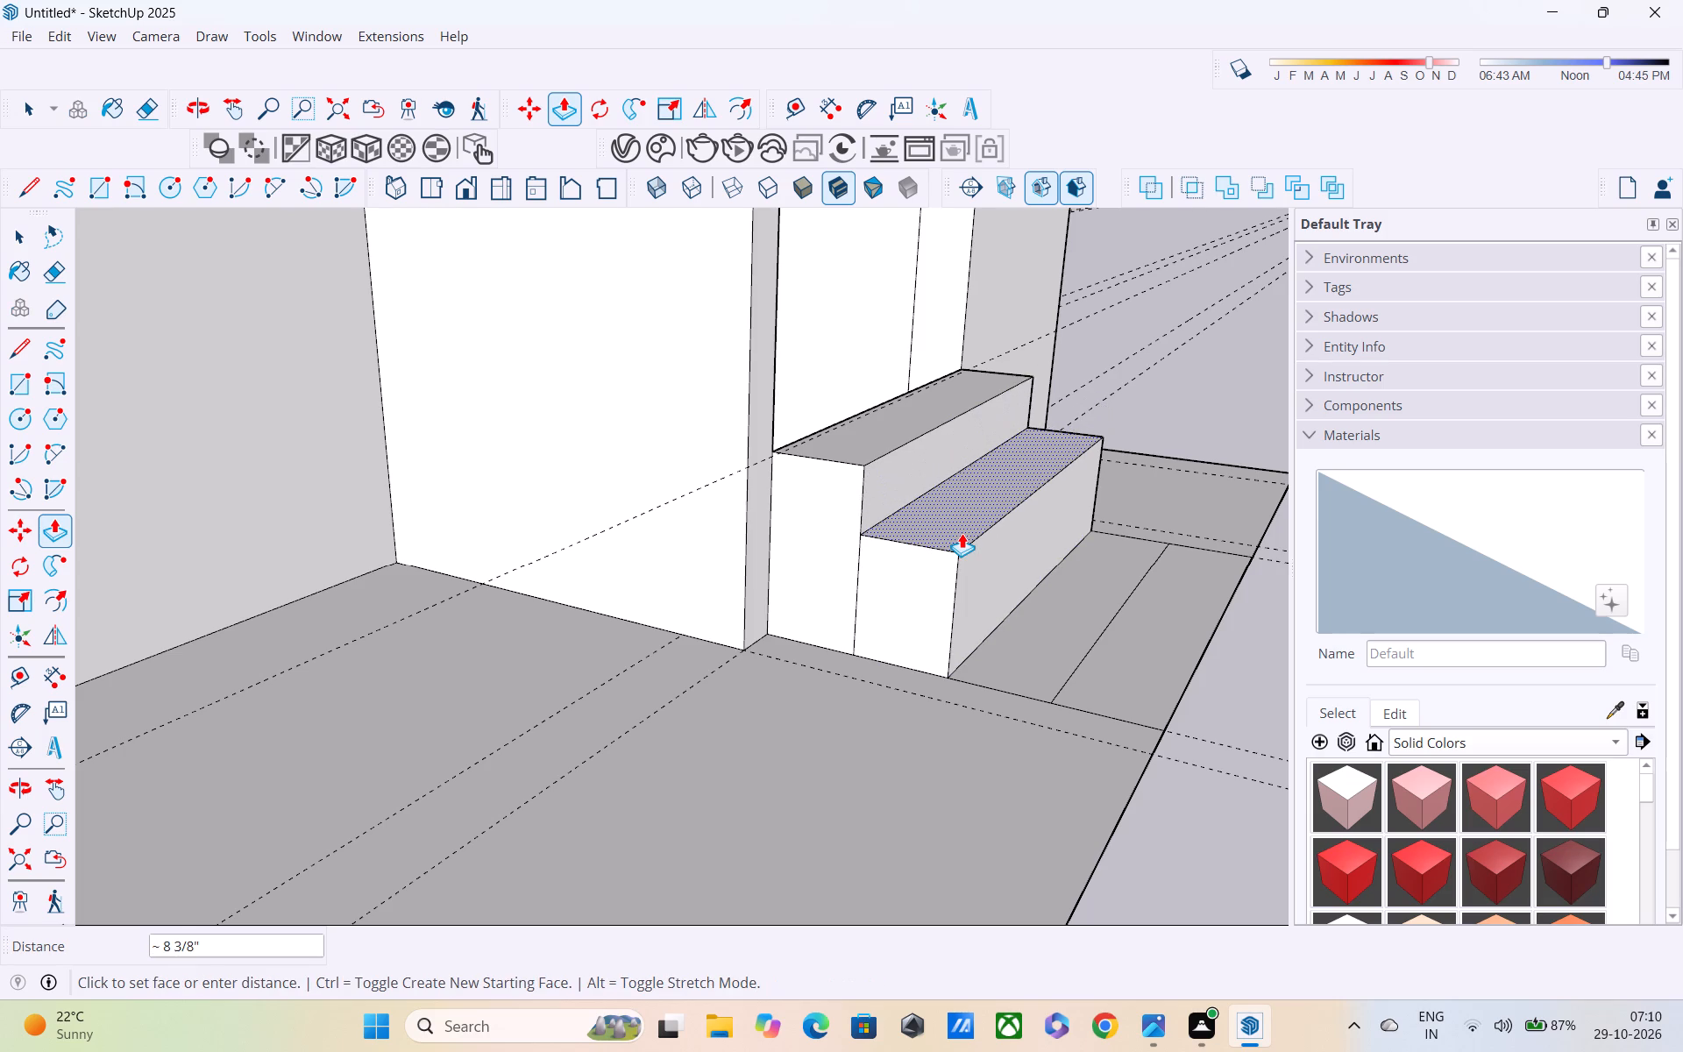
text(6")
key(Return)
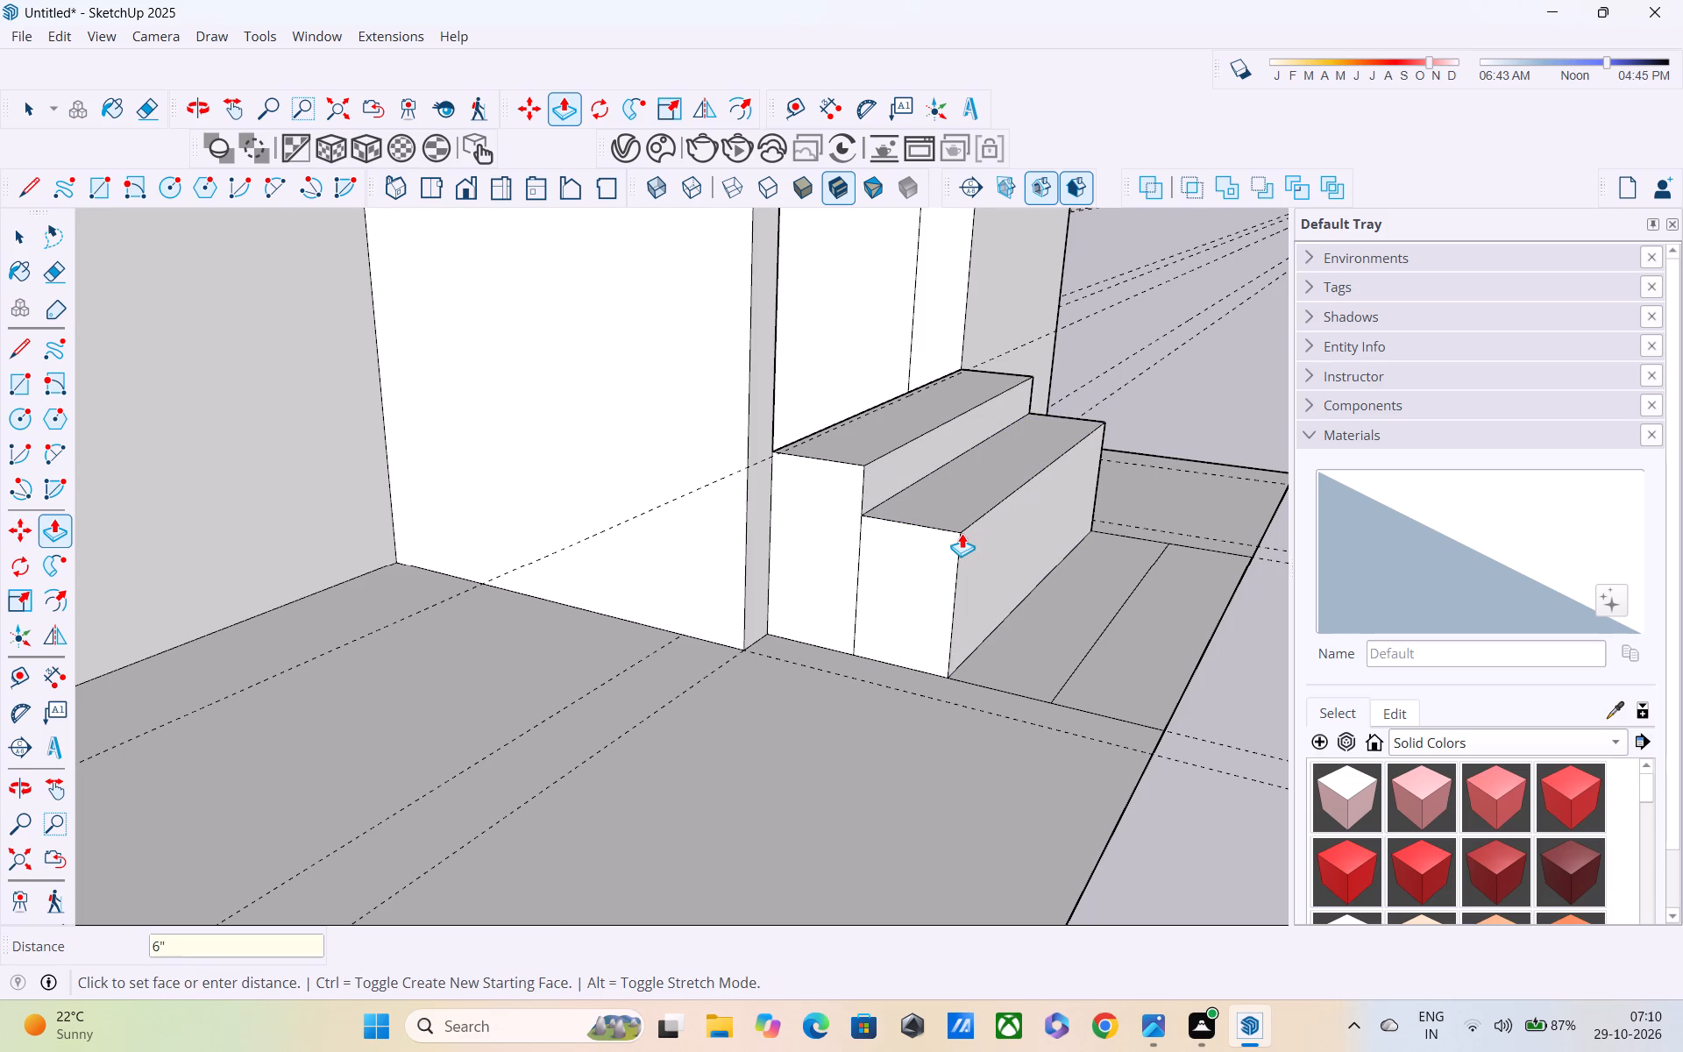
Pull the third floor strip up 1' as the next lower step.
click(1007, 650)
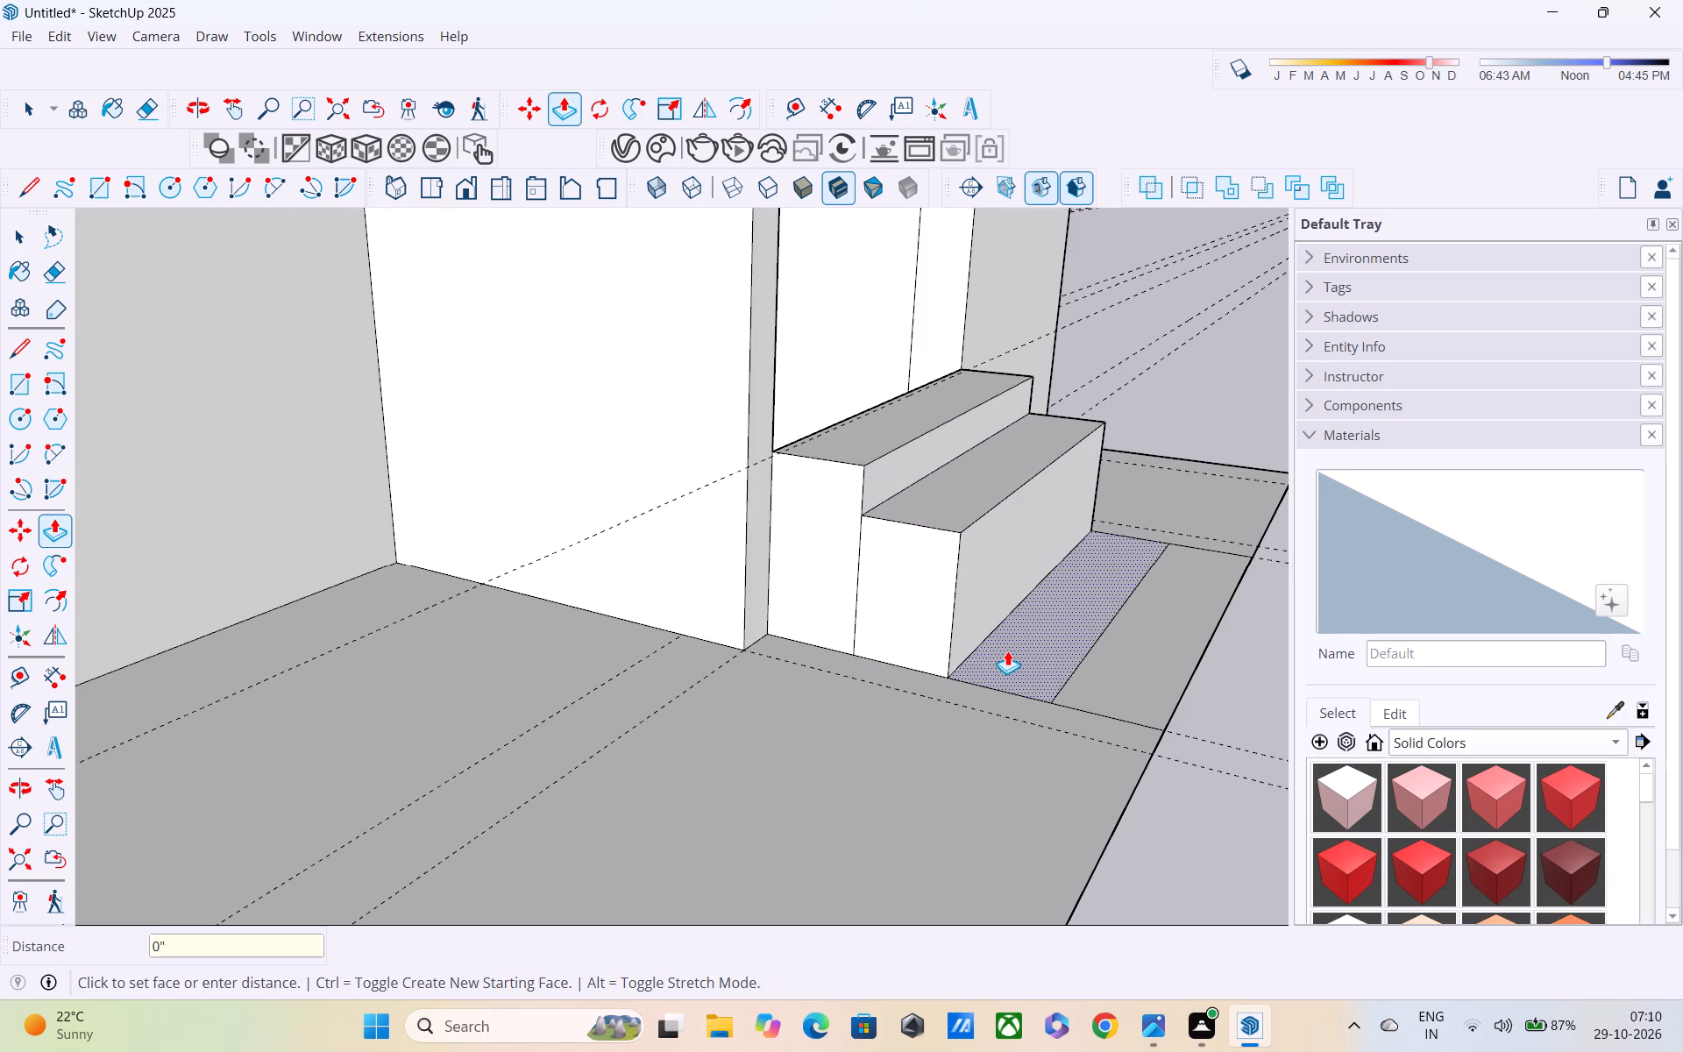
text(1')
key(Return)
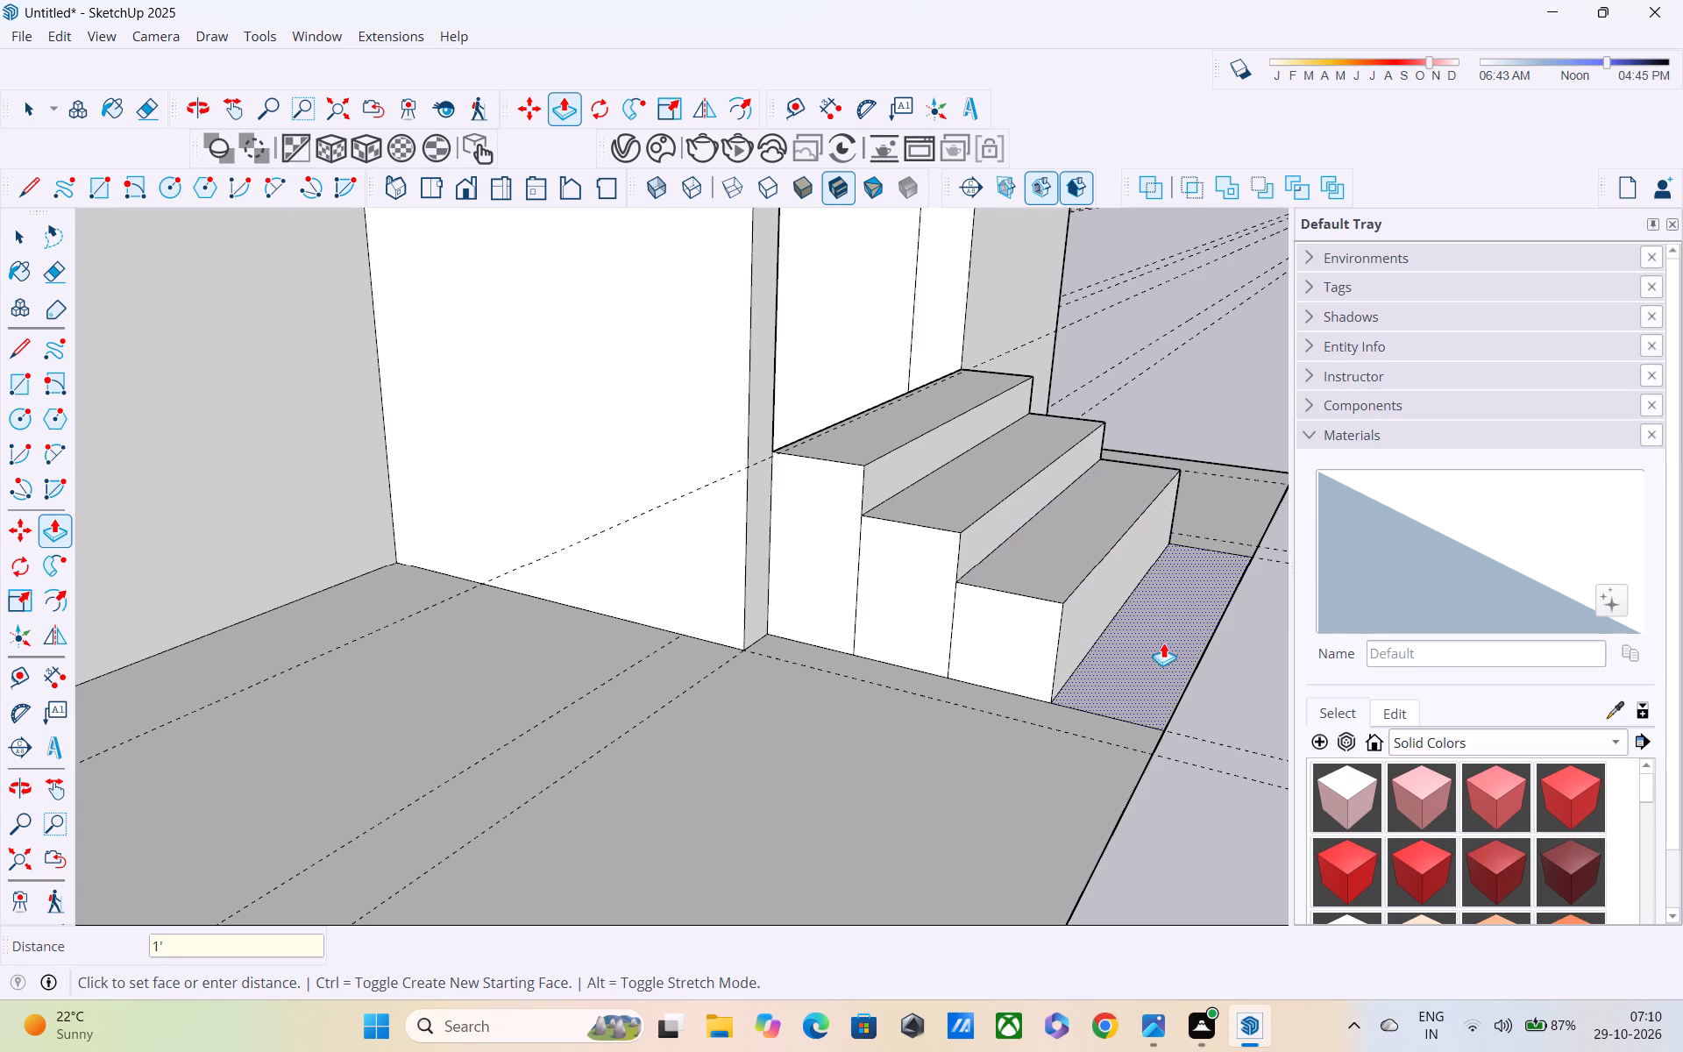
Pull the outermost floor strip up about 2" as the lowest step.
click(1163, 648)
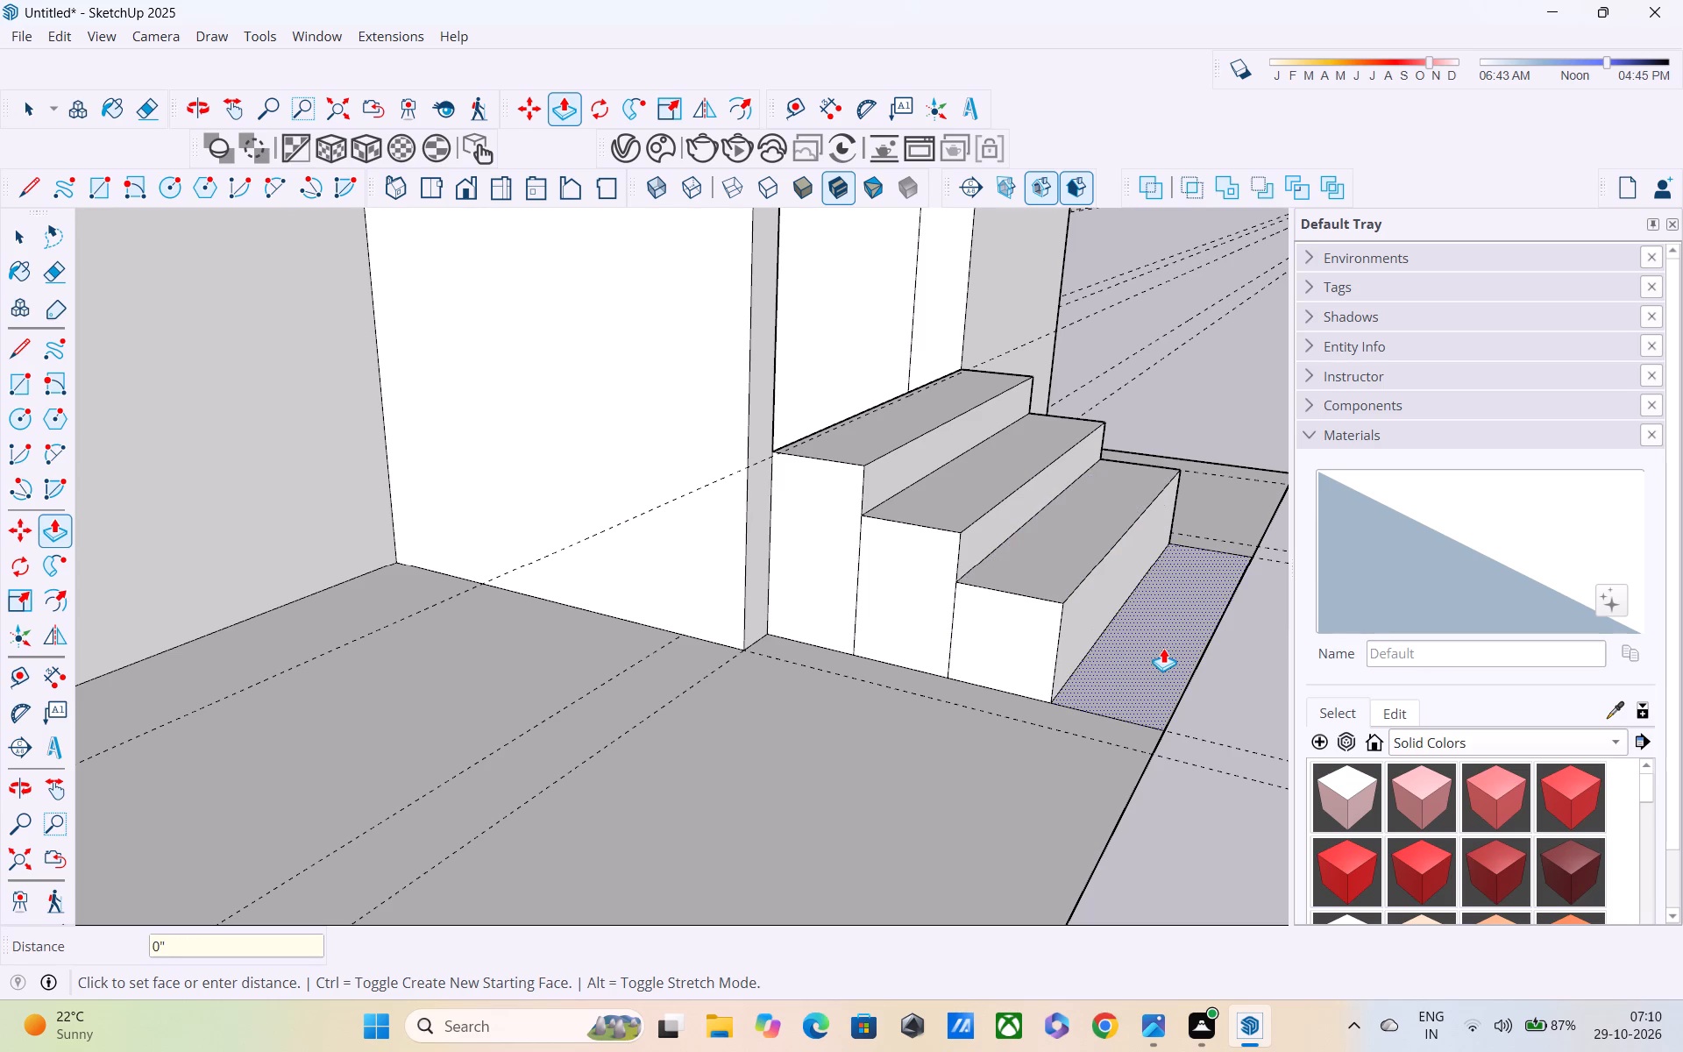
click(1162, 633)
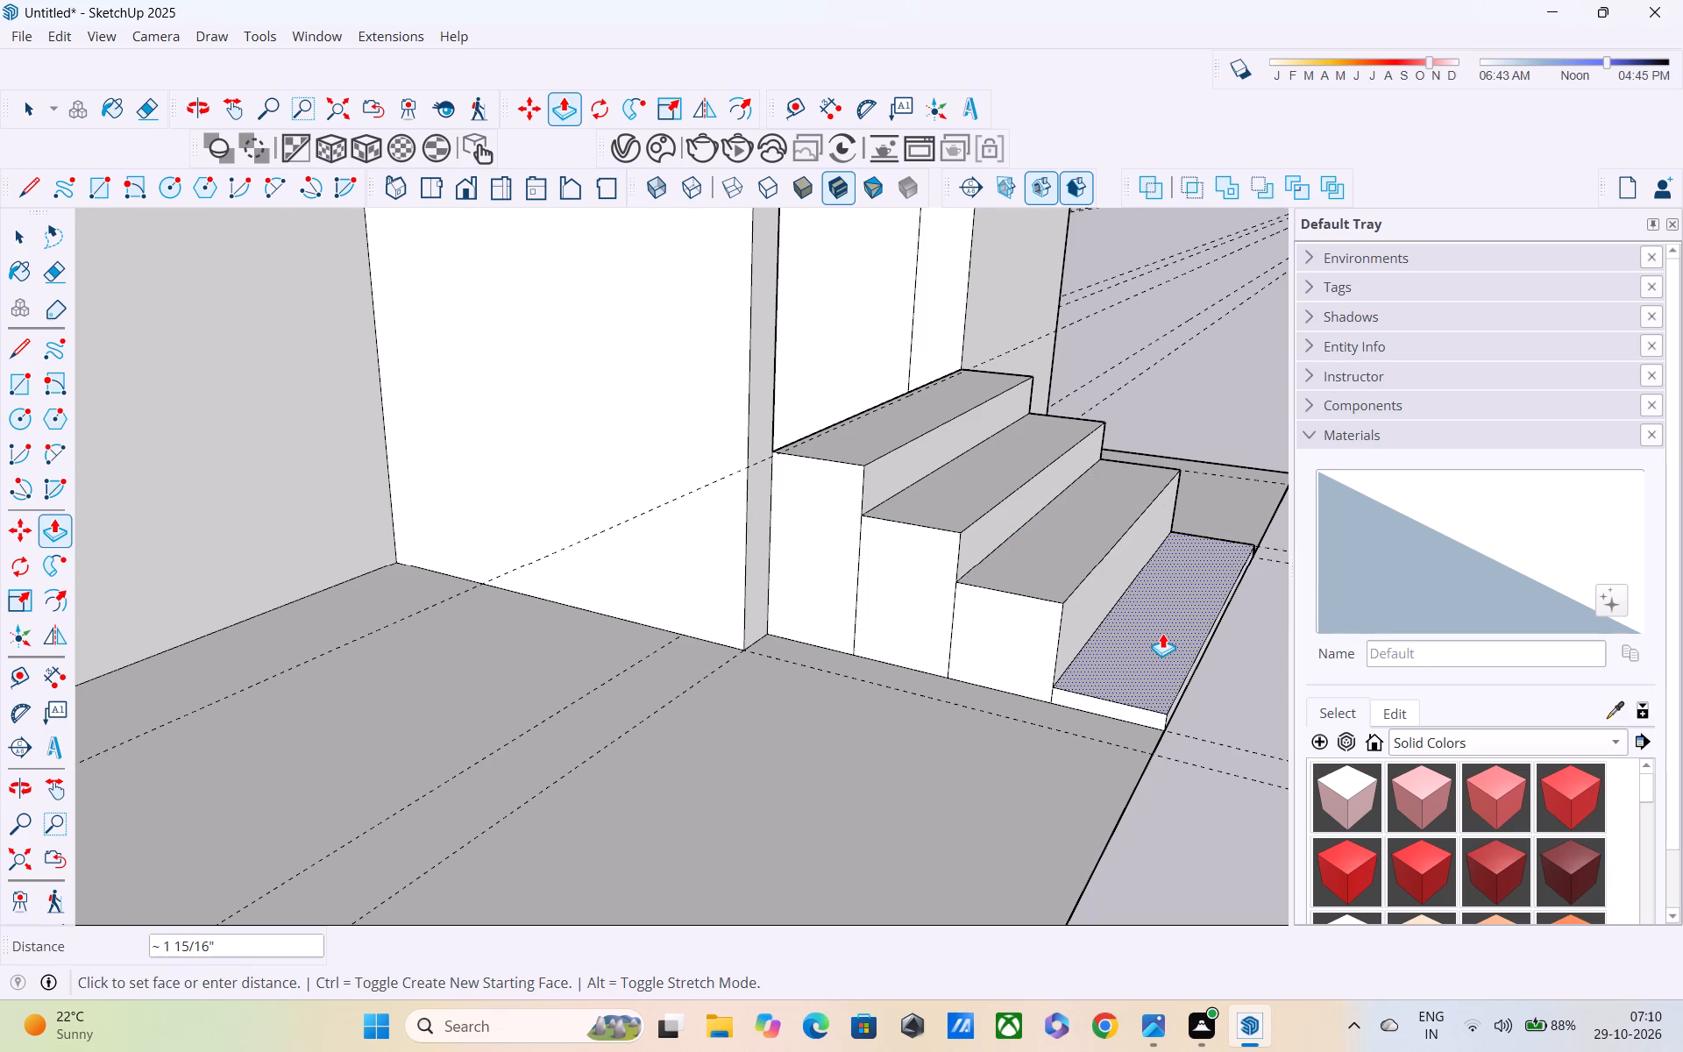
middle_drag(1167, 660, 989, 581)
scroll(987, 582, down, 5)
key(space)
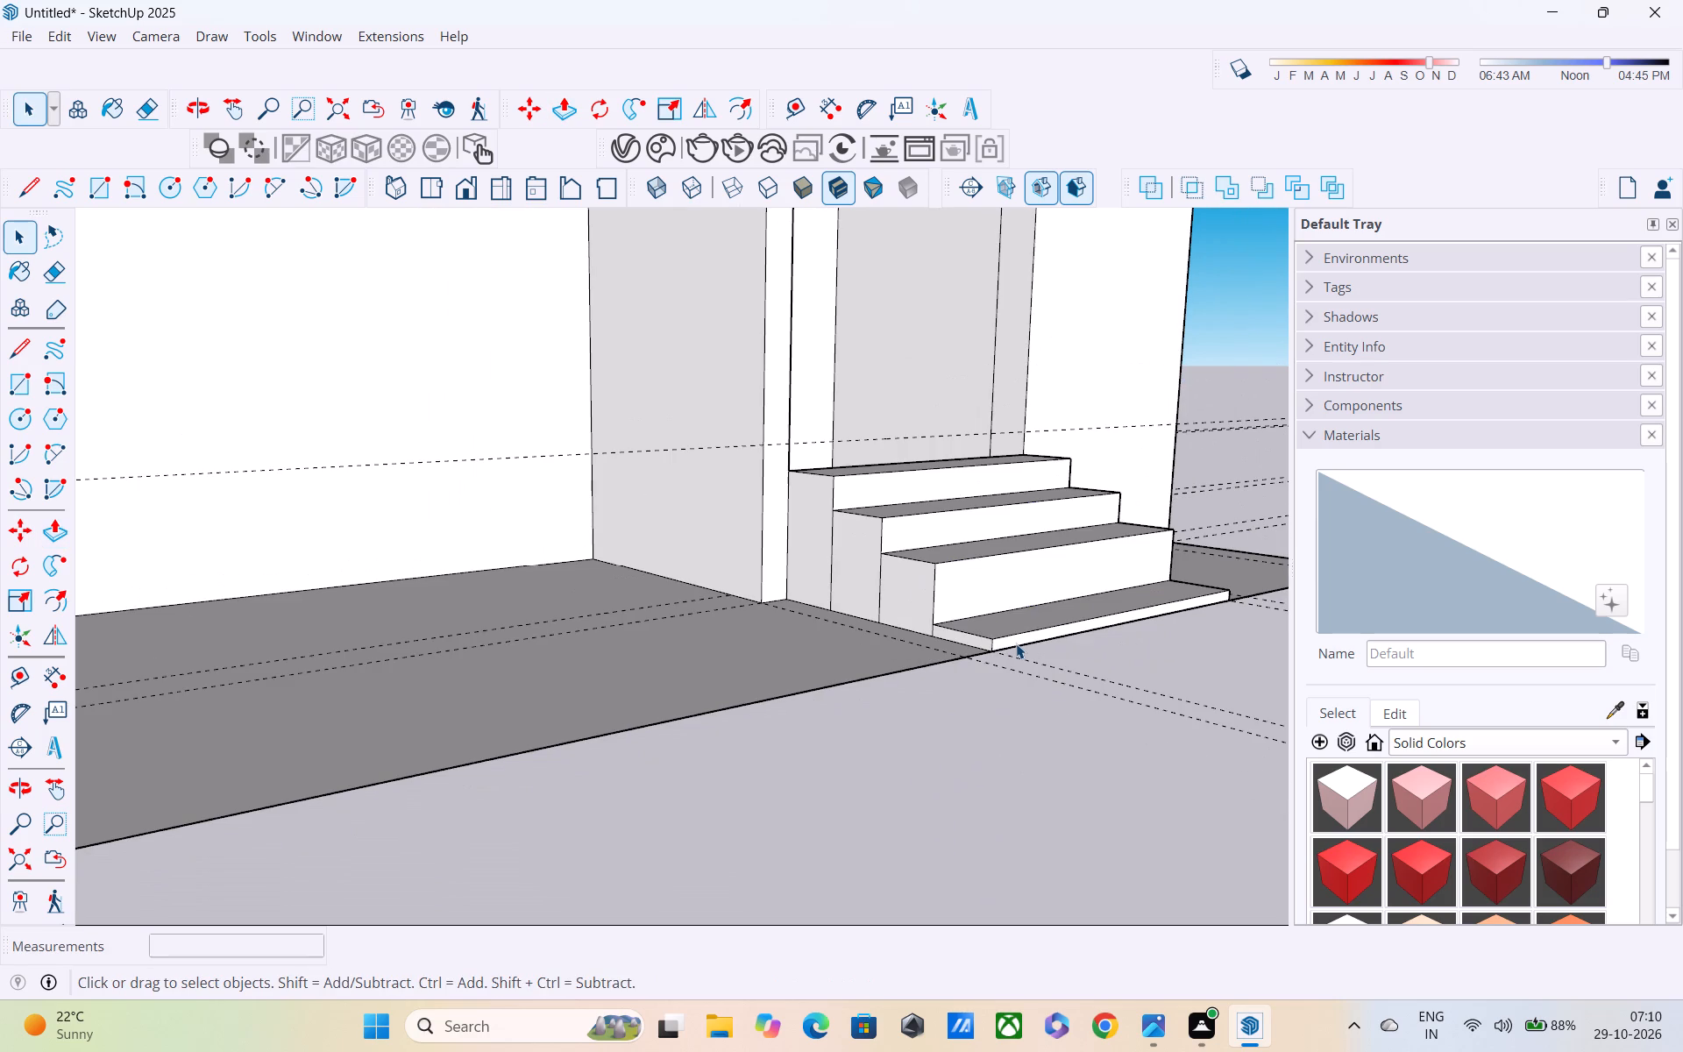
Erase the vertical dividing lines on the side of the steps next to the projecting wall.
key(e)
drag(823, 521, 860, 553)
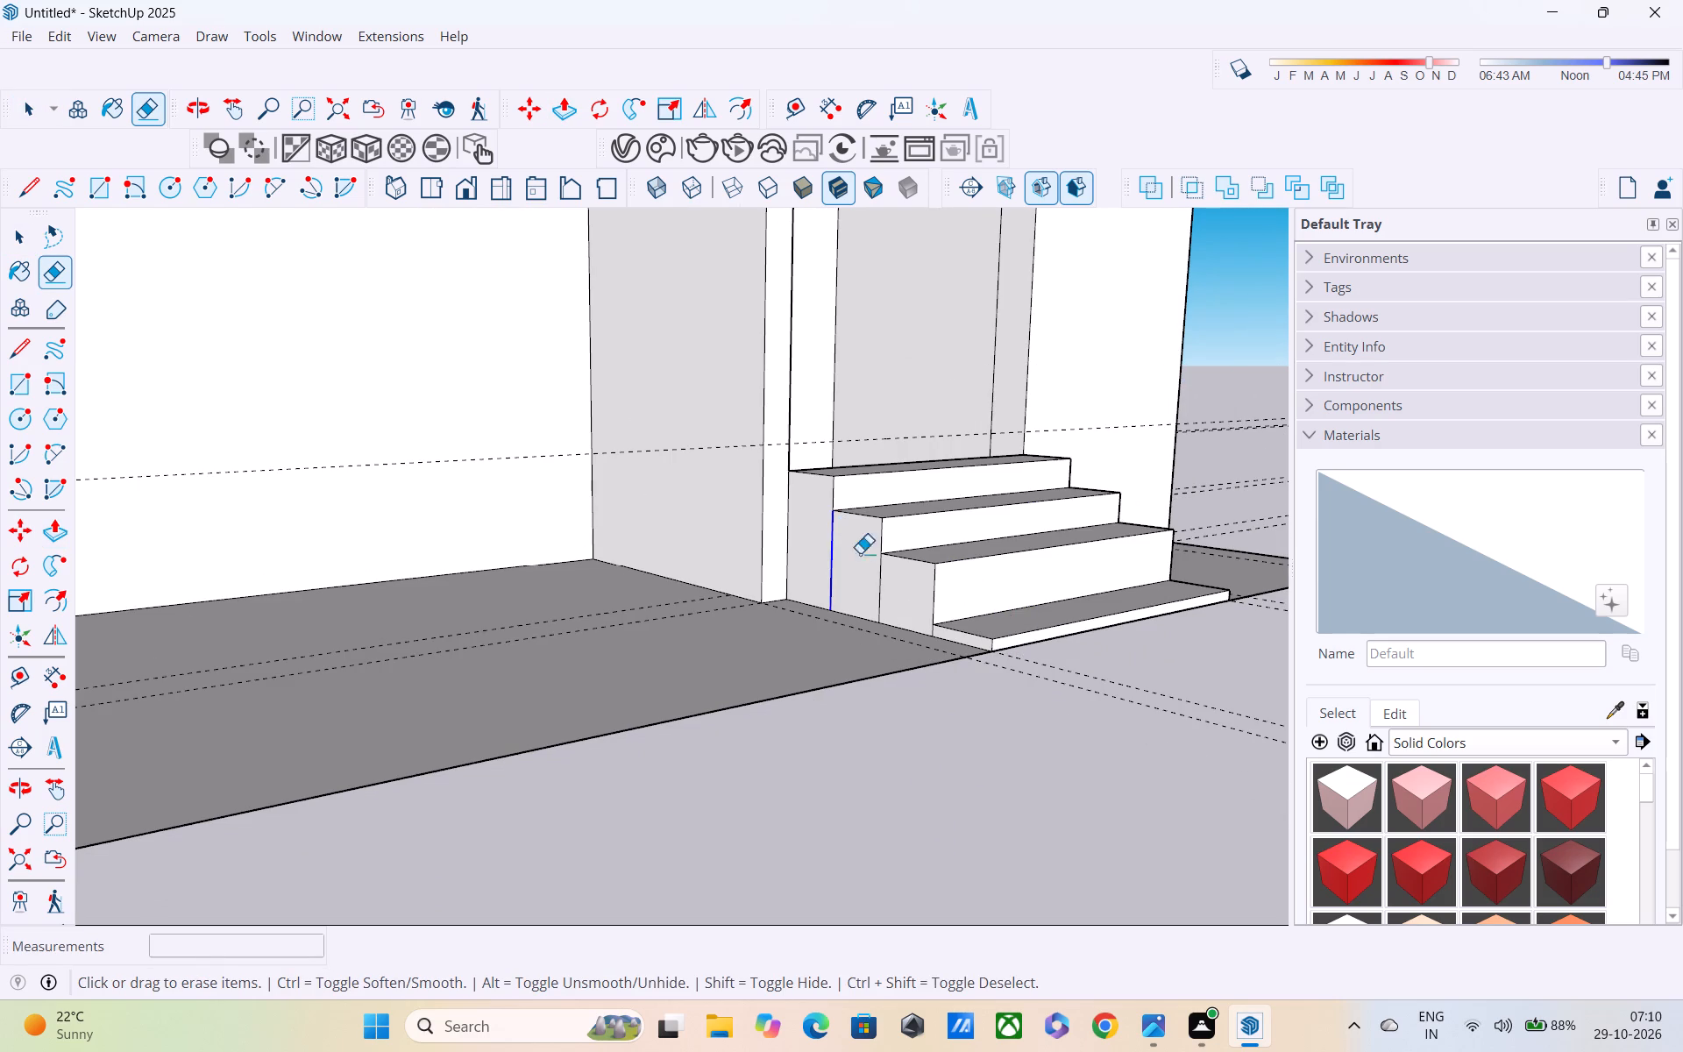
drag(860, 553, 911, 611)
middle_drag(909, 610, 969, 652)
scroll(969, 648, up, 2)
scroll(968, 635, down, 5)
middle_drag(965, 634, 770, 573)
scroll(770, 573, up, 1)
scroll(768, 565, down, 5)
key(space)
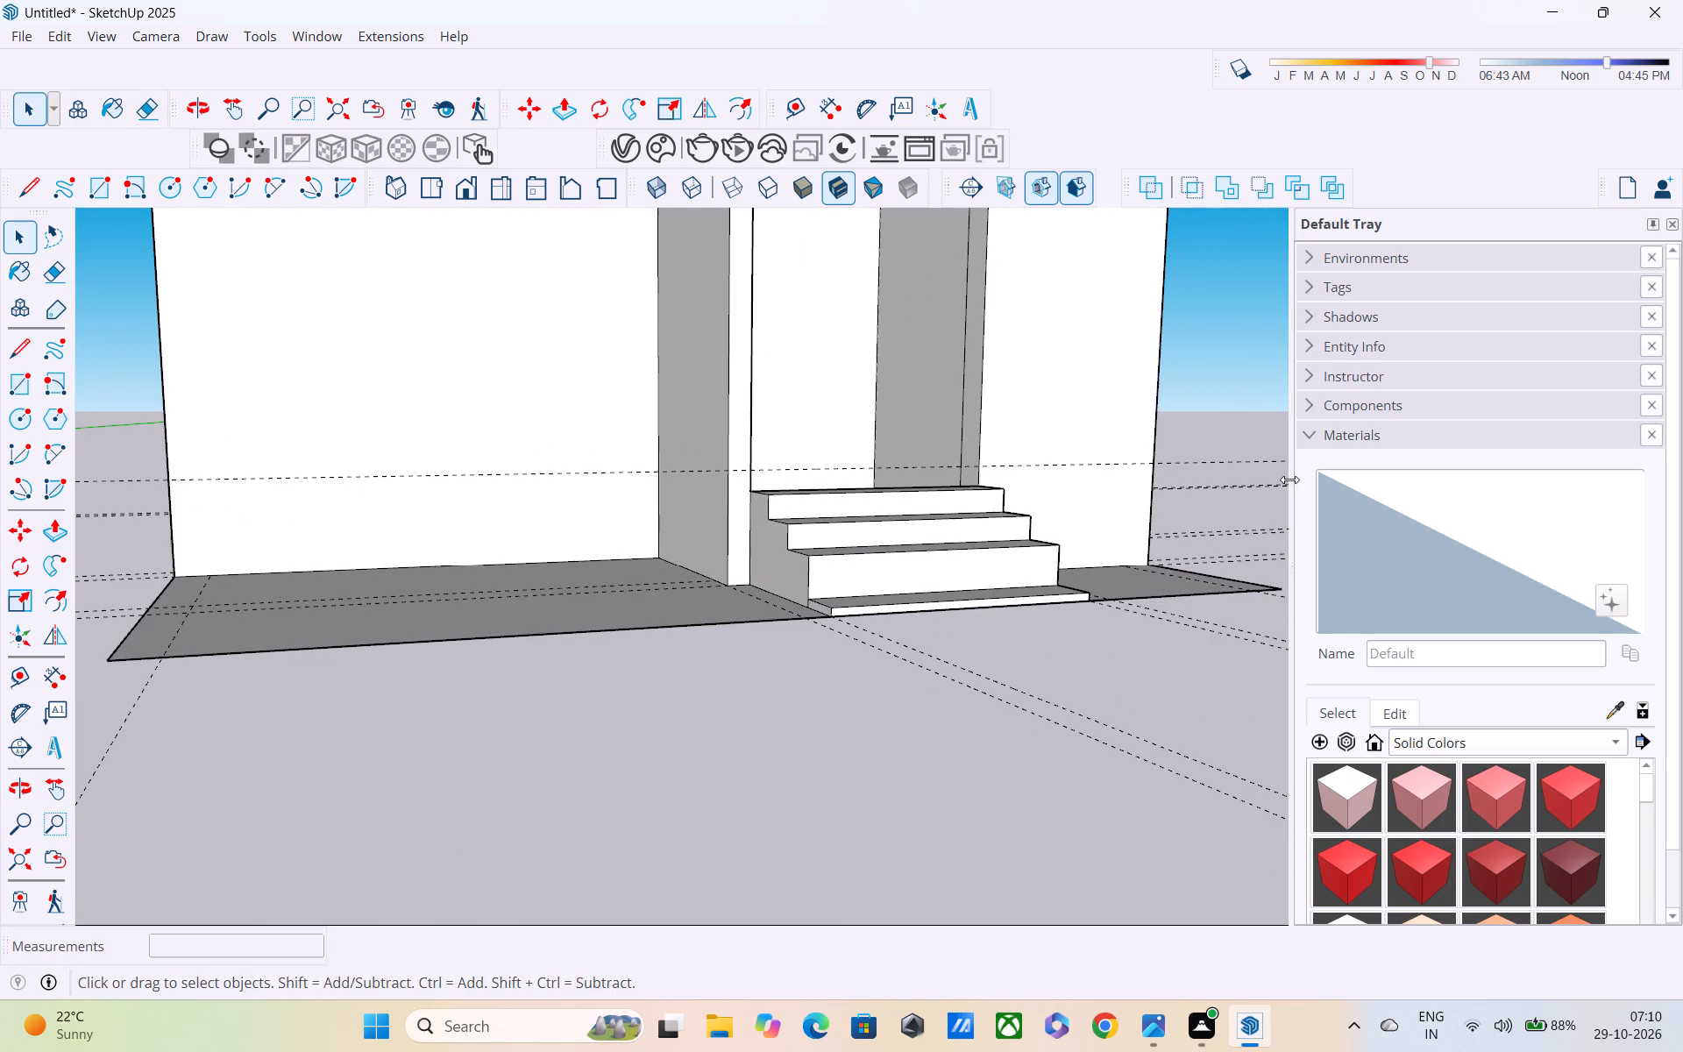
Erase the vertical dividing lines on the opposite side of the steps, beside the small room's front wall.
middle_drag(1197, 400, 665, 373)
scroll(601, 375, down, 2)
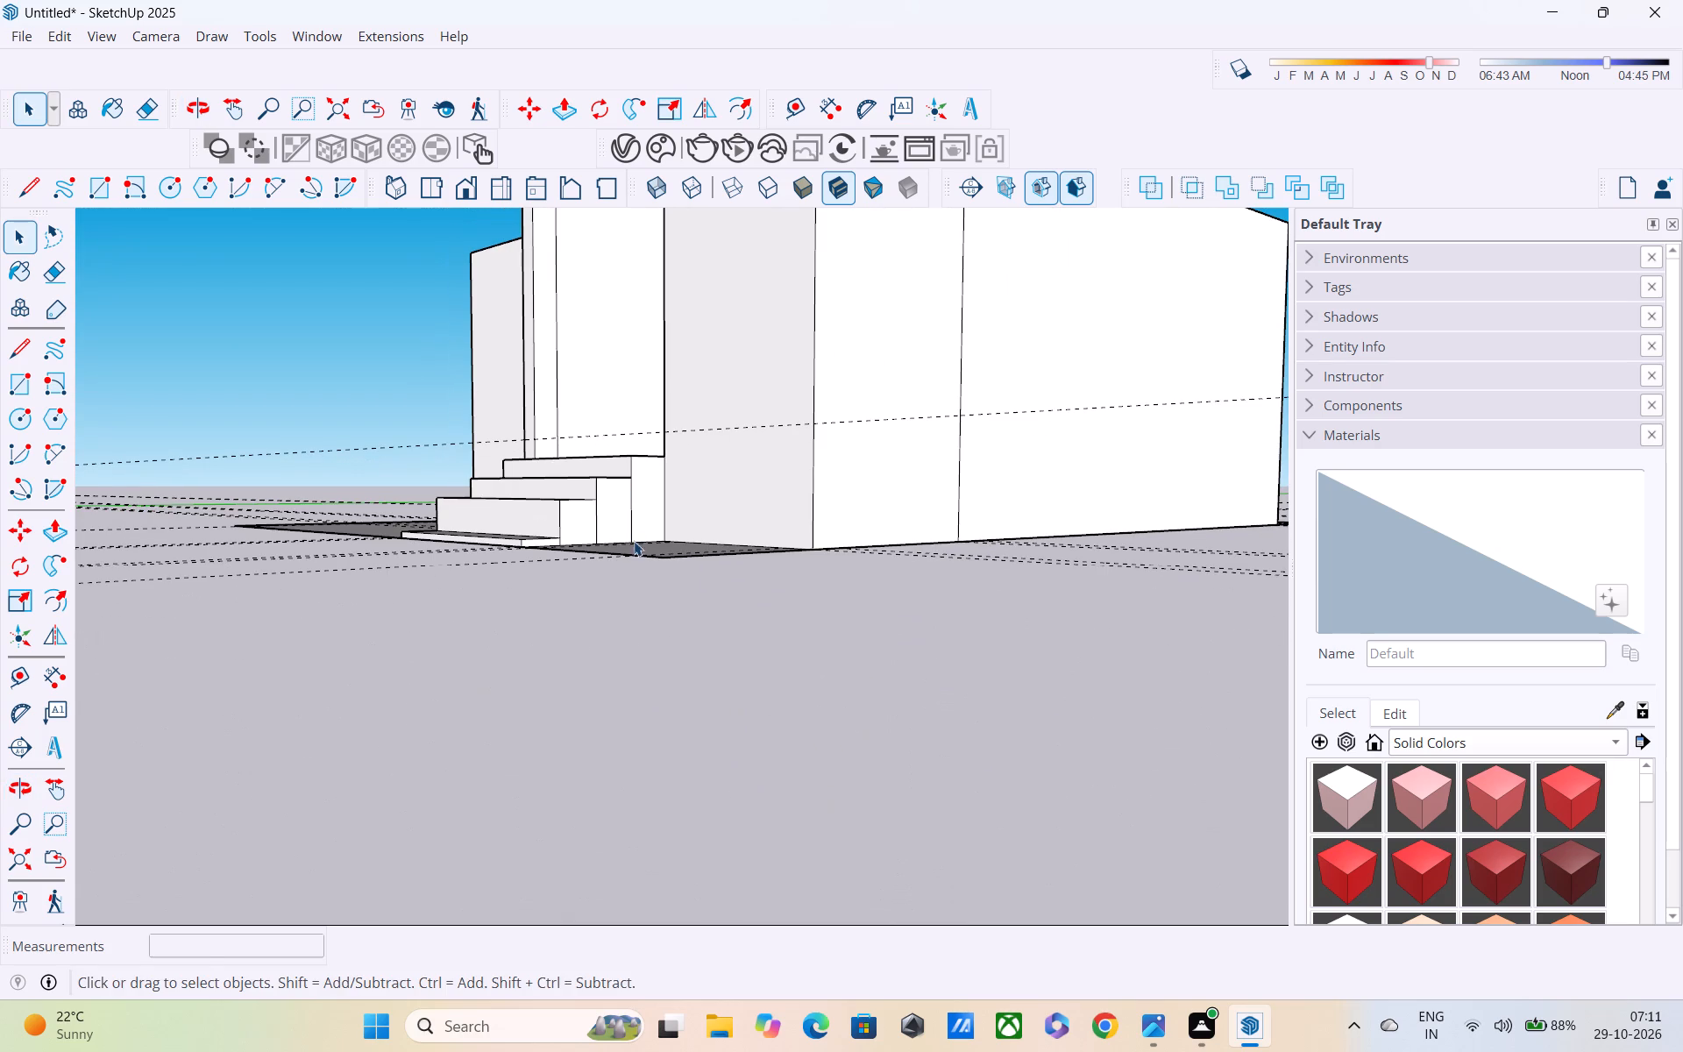
key(e)
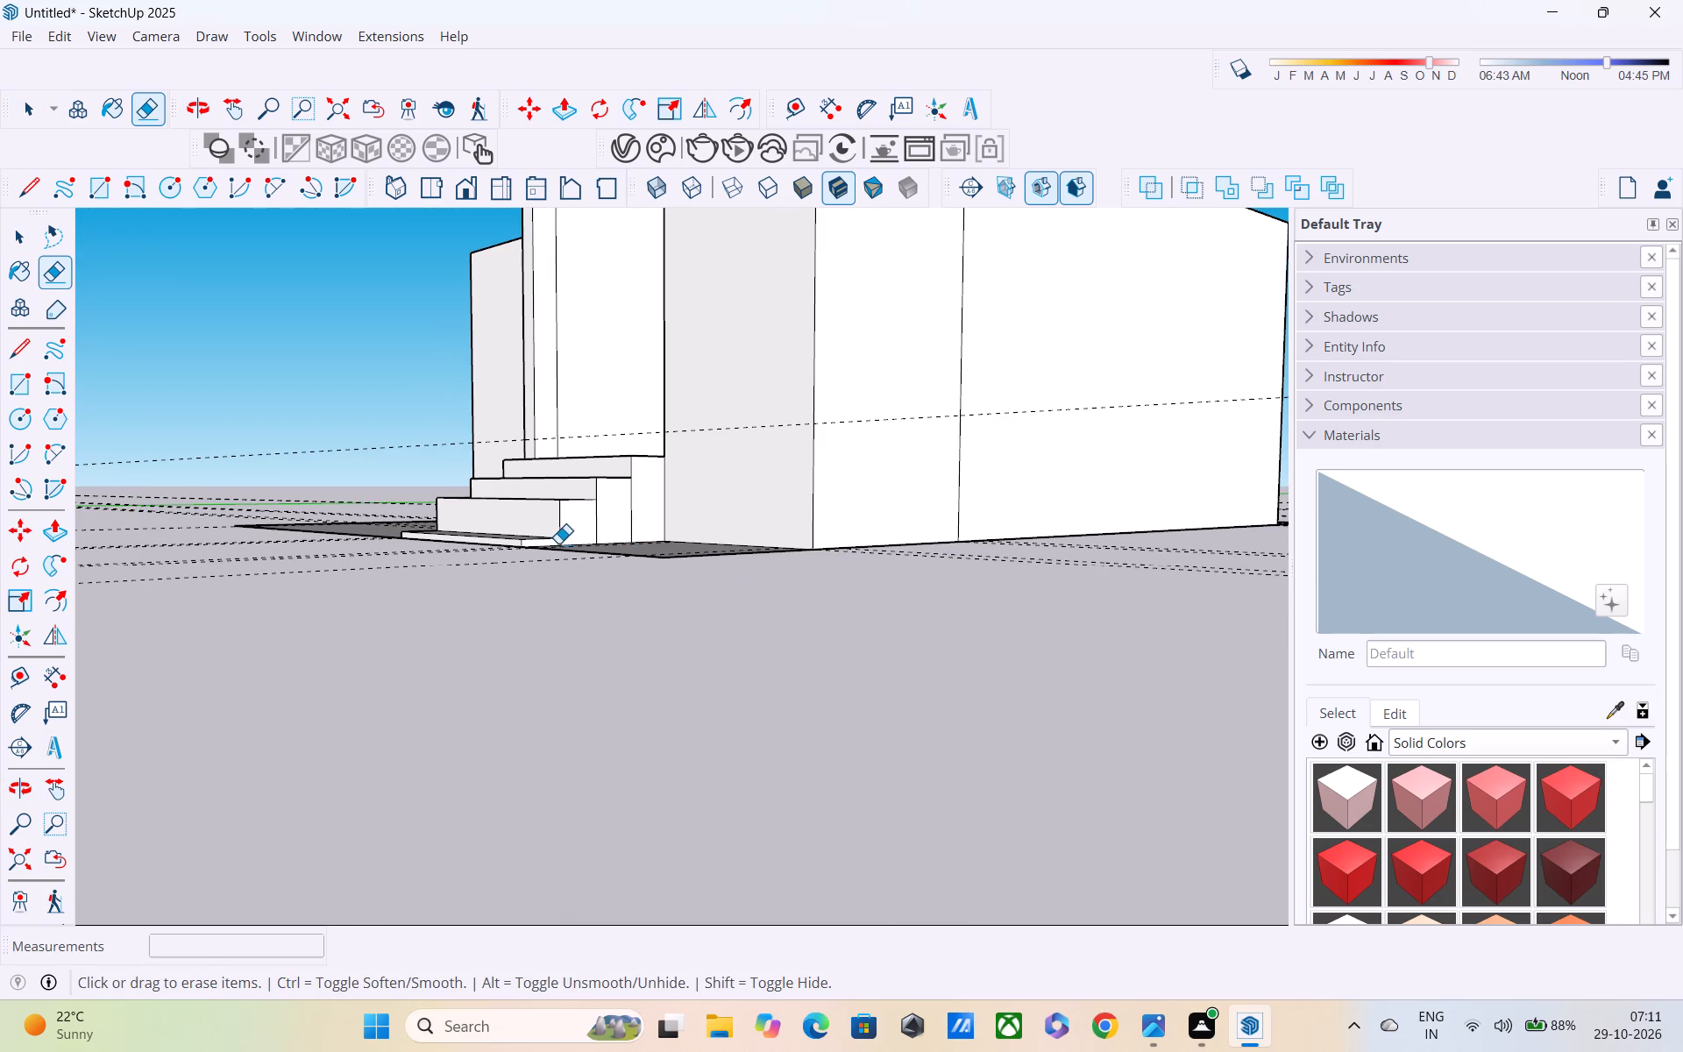
scroll(562, 537, up, 9)
drag(556, 564, 597, 548)
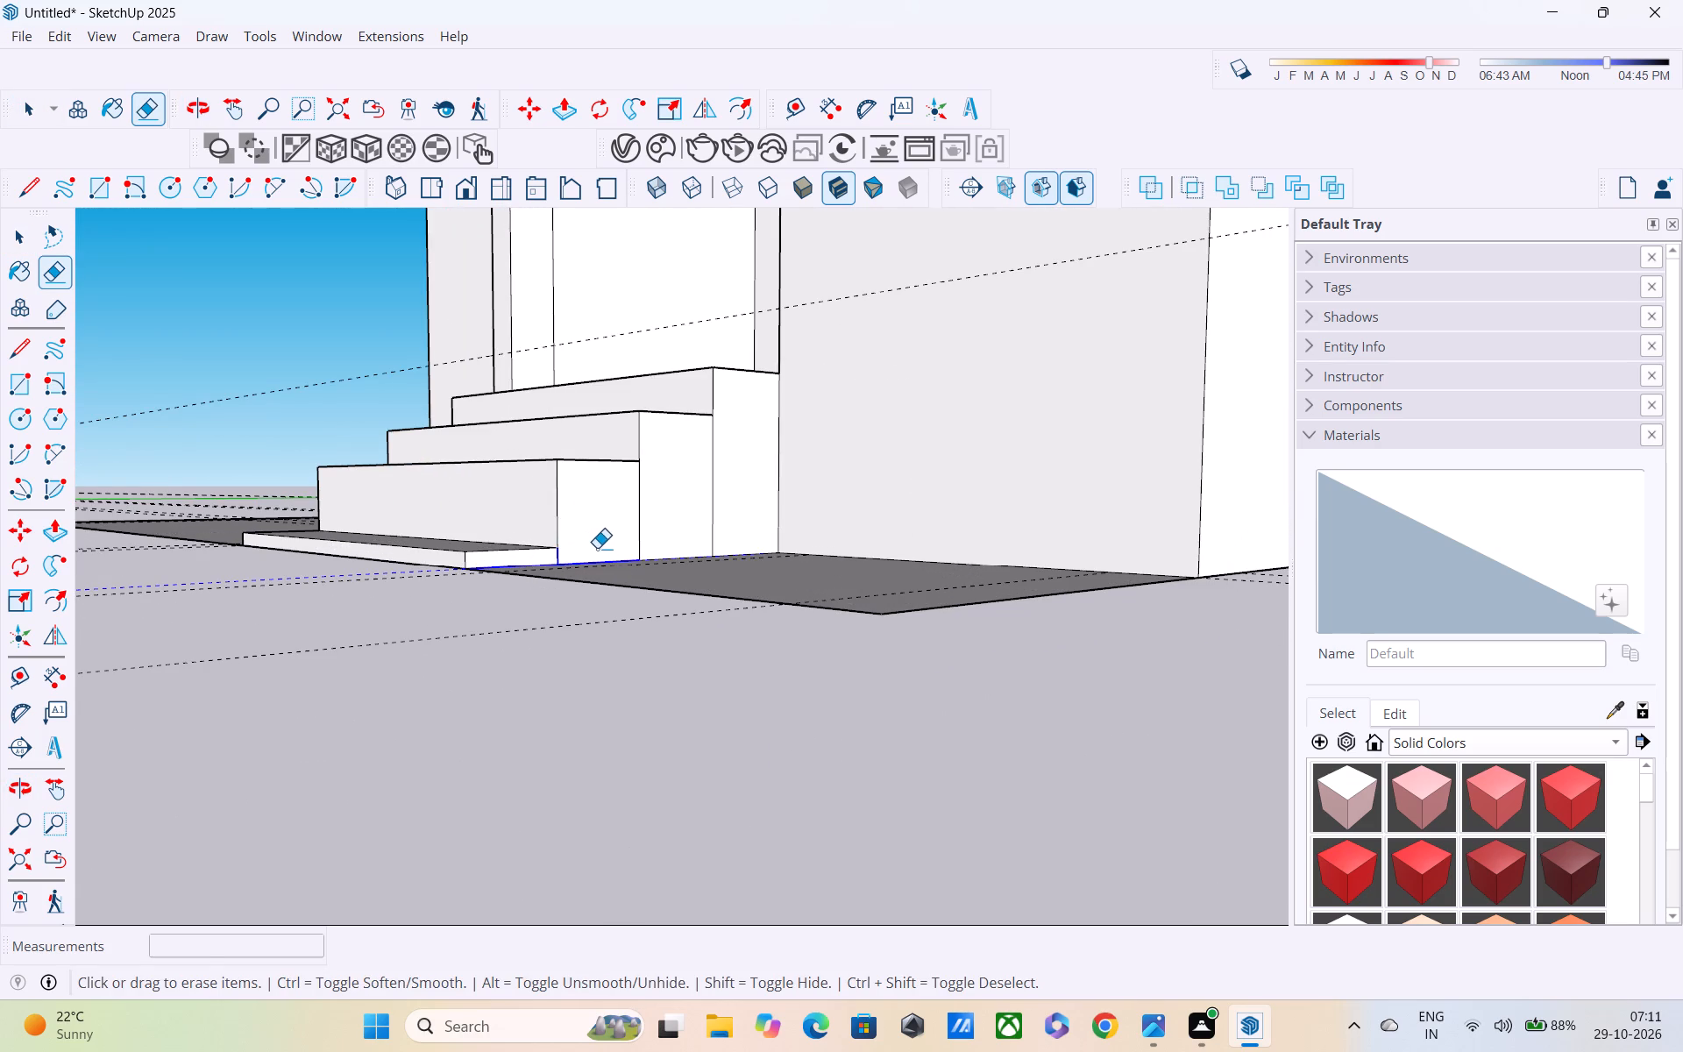
drag(597, 548, 598, 548)
key(ctrl+z)
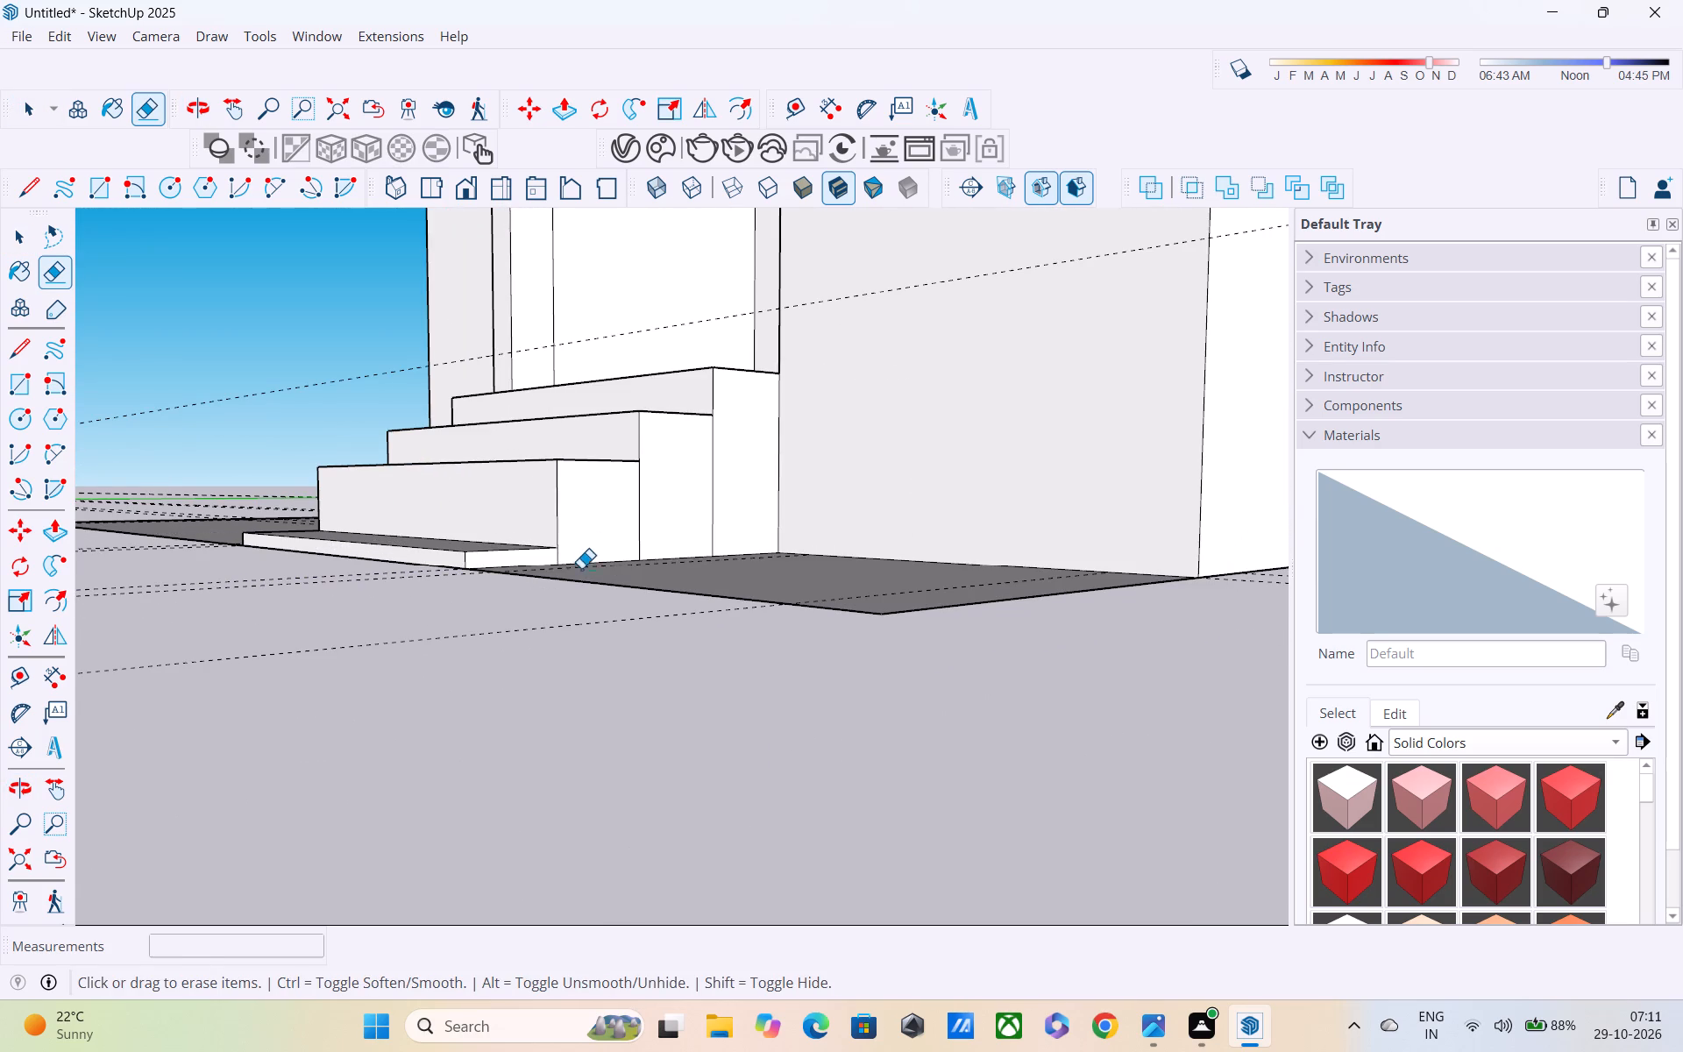
scroll(573, 577, up, 8)
drag(534, 542, 572, 529)
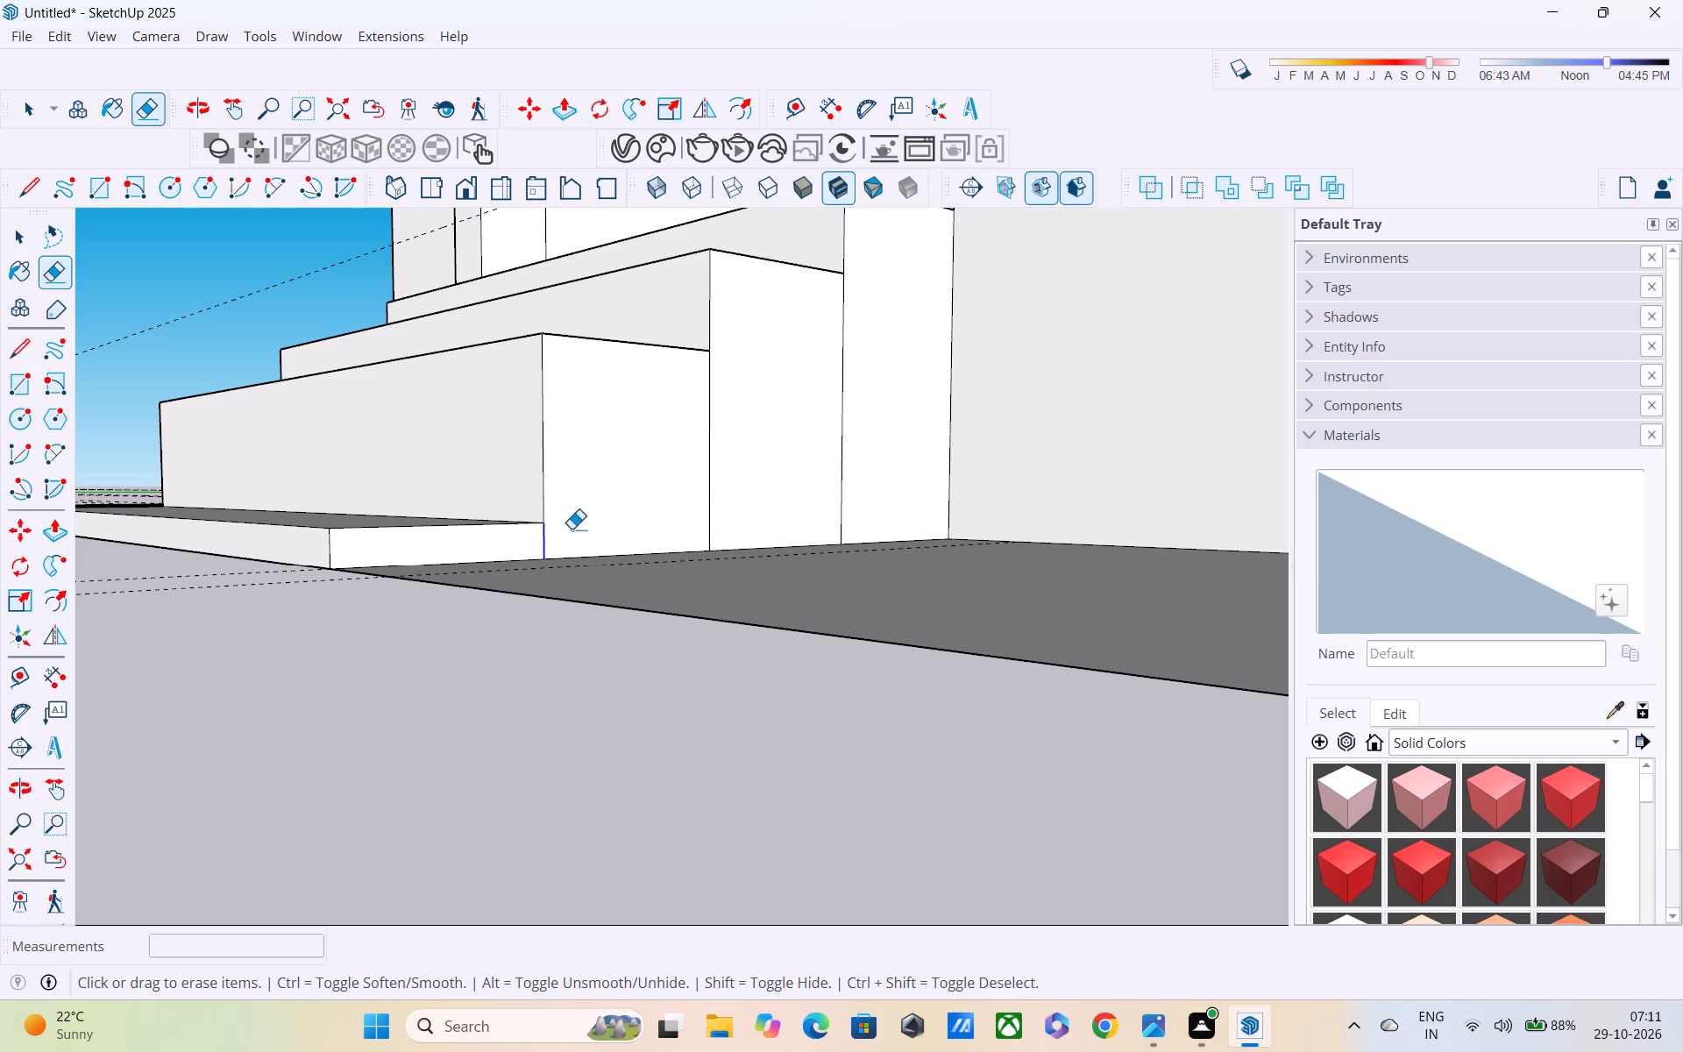
drag(572, 529, 863, 411)
scroll(852, 416, down, 5)
Examine the four front steps and the surrounding floor and walls from several sides.
middle_drag(826, 416, 917, 565)
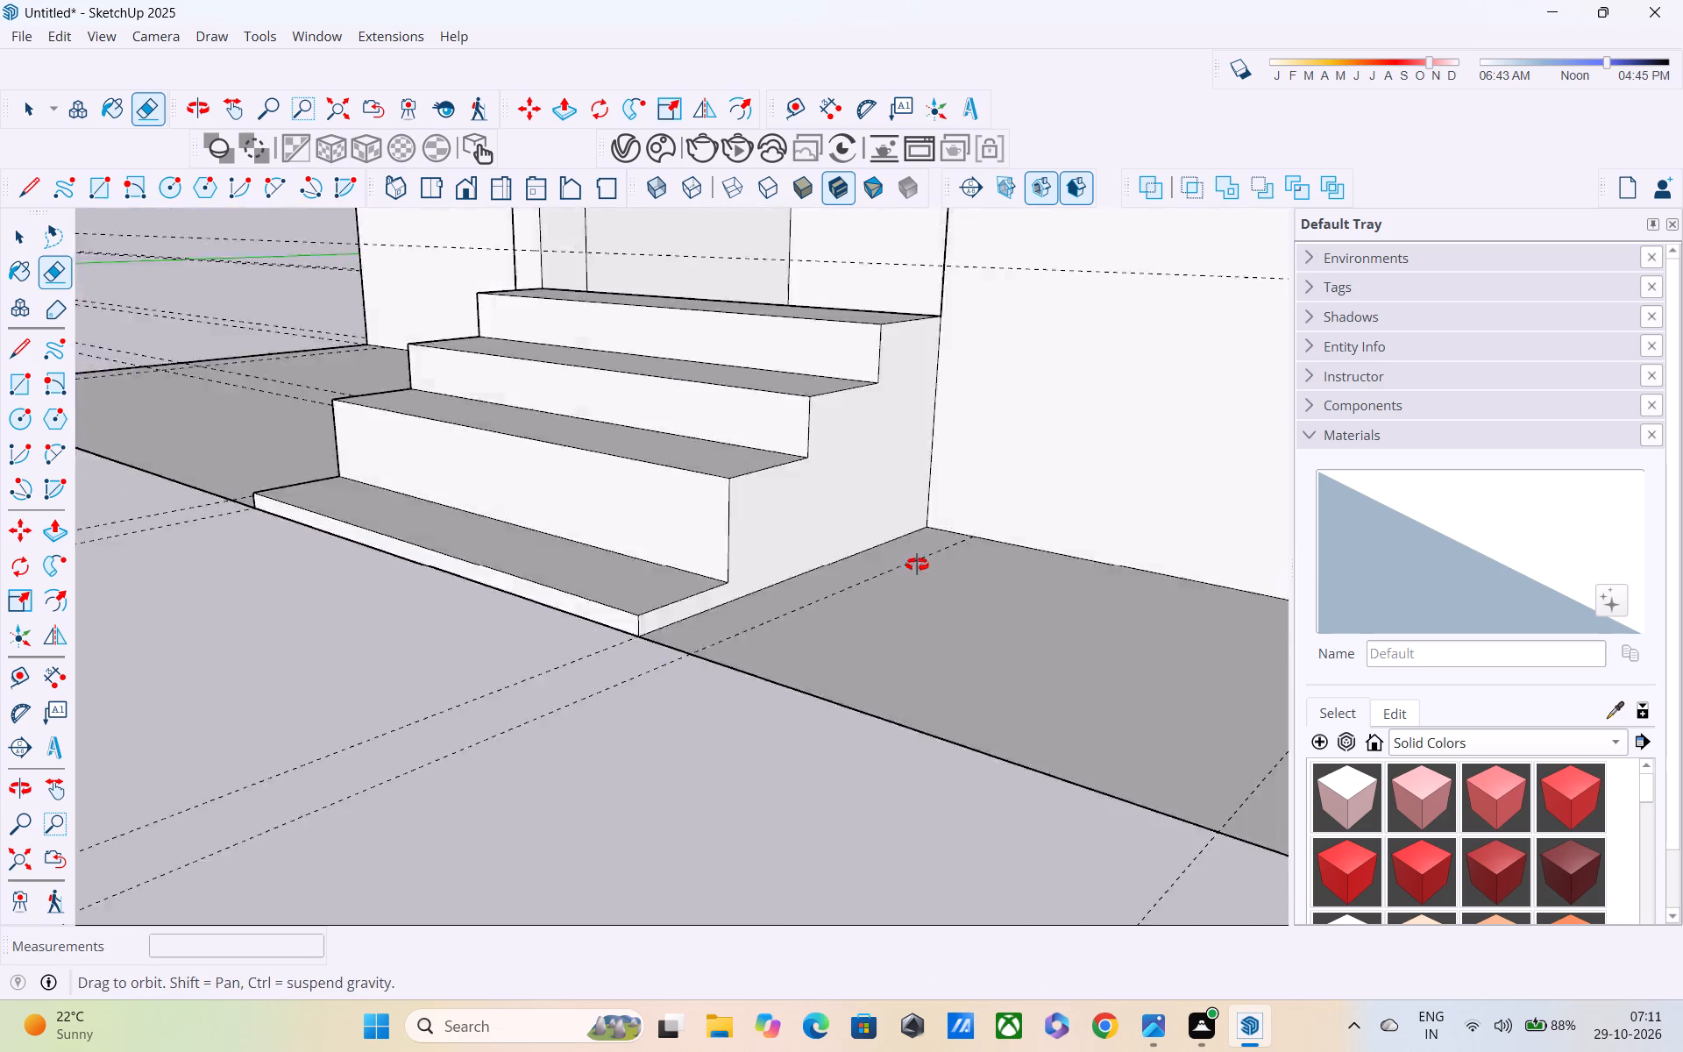
middle_drag(917, 565, 1378, 750)
scroll(1378, 749, up, 1)
scroll(1357, 604, down, 7)
scroll(1344, 614, up, 1)
scroll(1086, 676, down, 5)
shift+middle_drag(1065, 681, 900, 315)
shift+scroll(900, 315, up, 1)
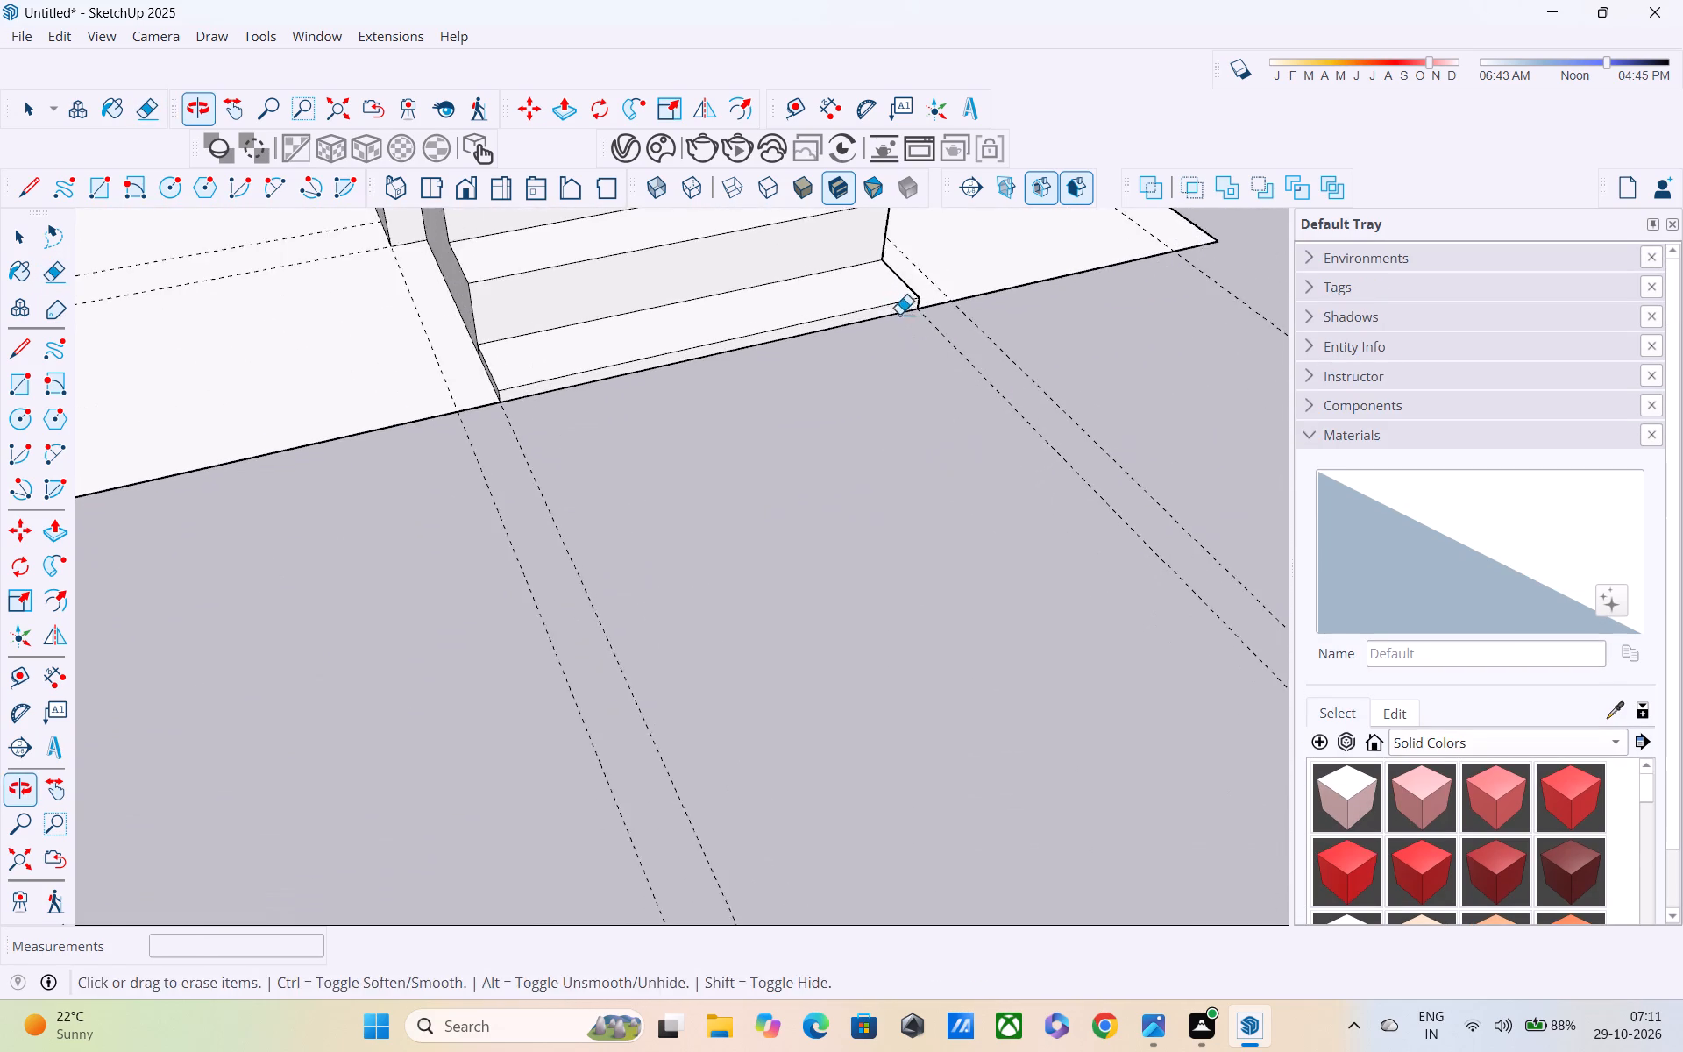
scroll(898, 319, down, 3)
shift+middle_drag(890, 346, 877, 715)
key(space)
click(1237, 532)
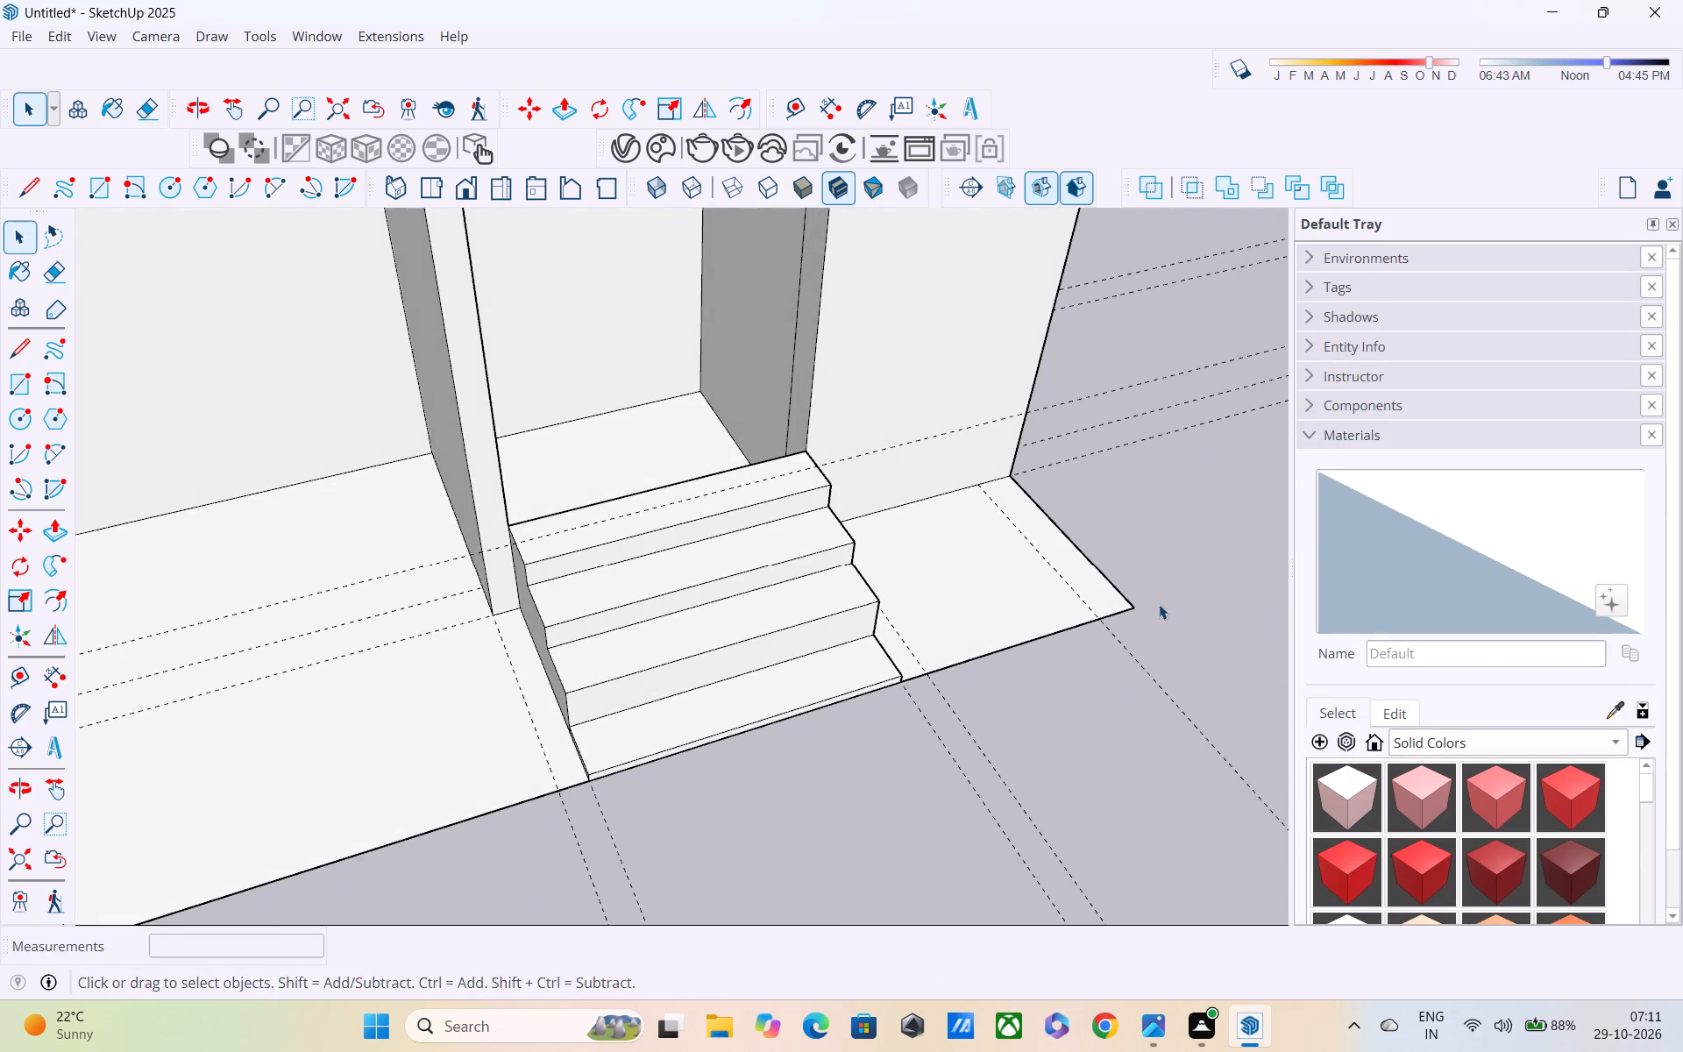
shift+middle_drag(1153, 588, 1148, 374)
scroll(1140, 380, down, 6)
middle_drag(1030, 468, 1067, 695)
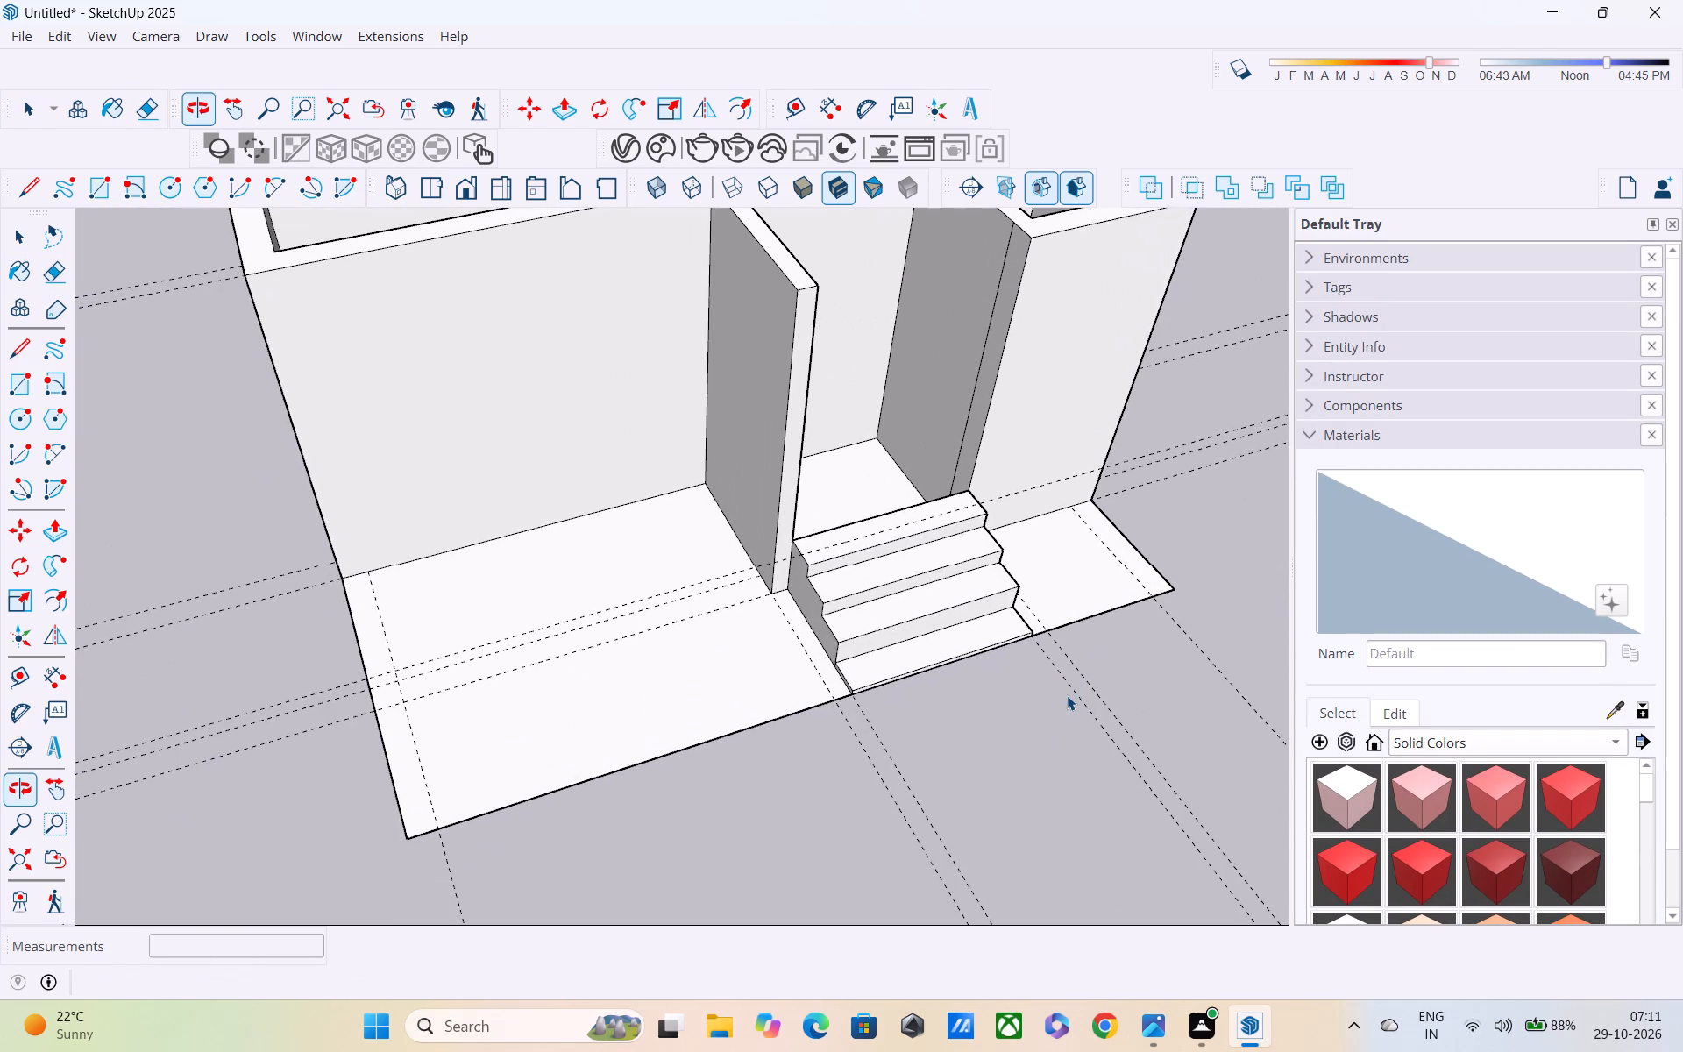
scroll(1067, 695, down, 4)
shift+middle_drag(1030, 664, 1030, 663)
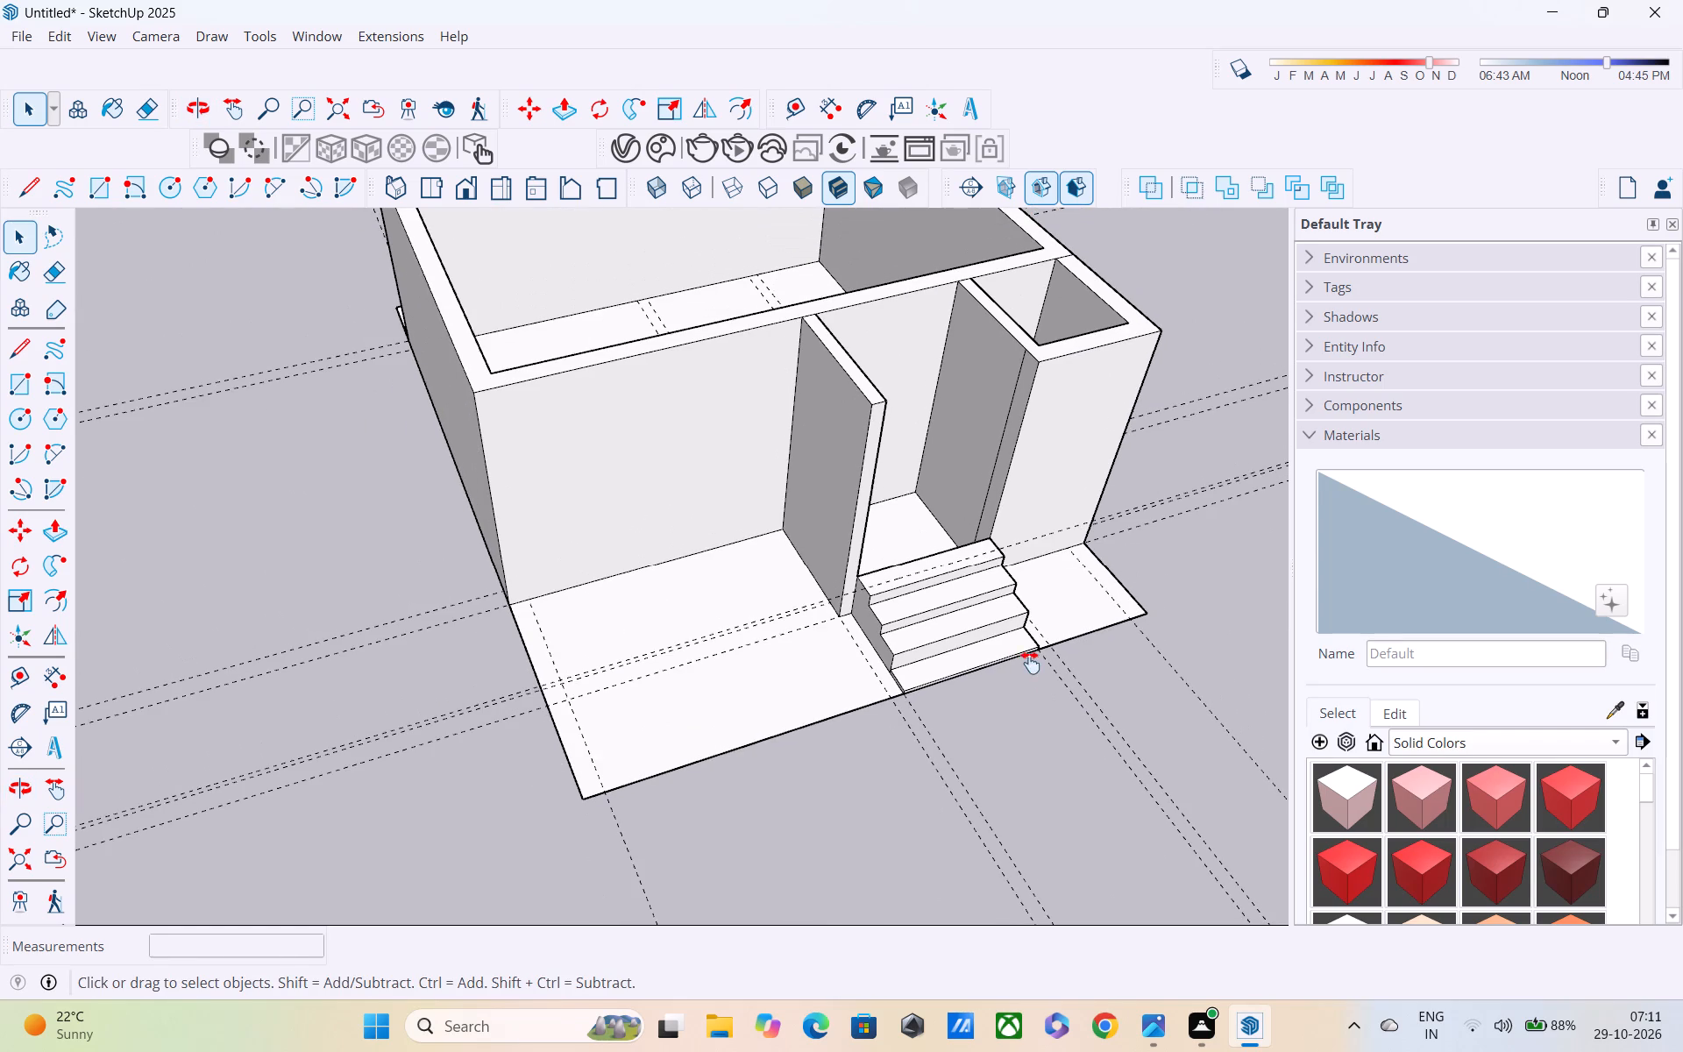
Examine the front steps, the floor edges and the building's underside from several angles.
shift+middle_drag(1030, 663, 1038, 732)
middle_drag(992, 716, 1032, 440)
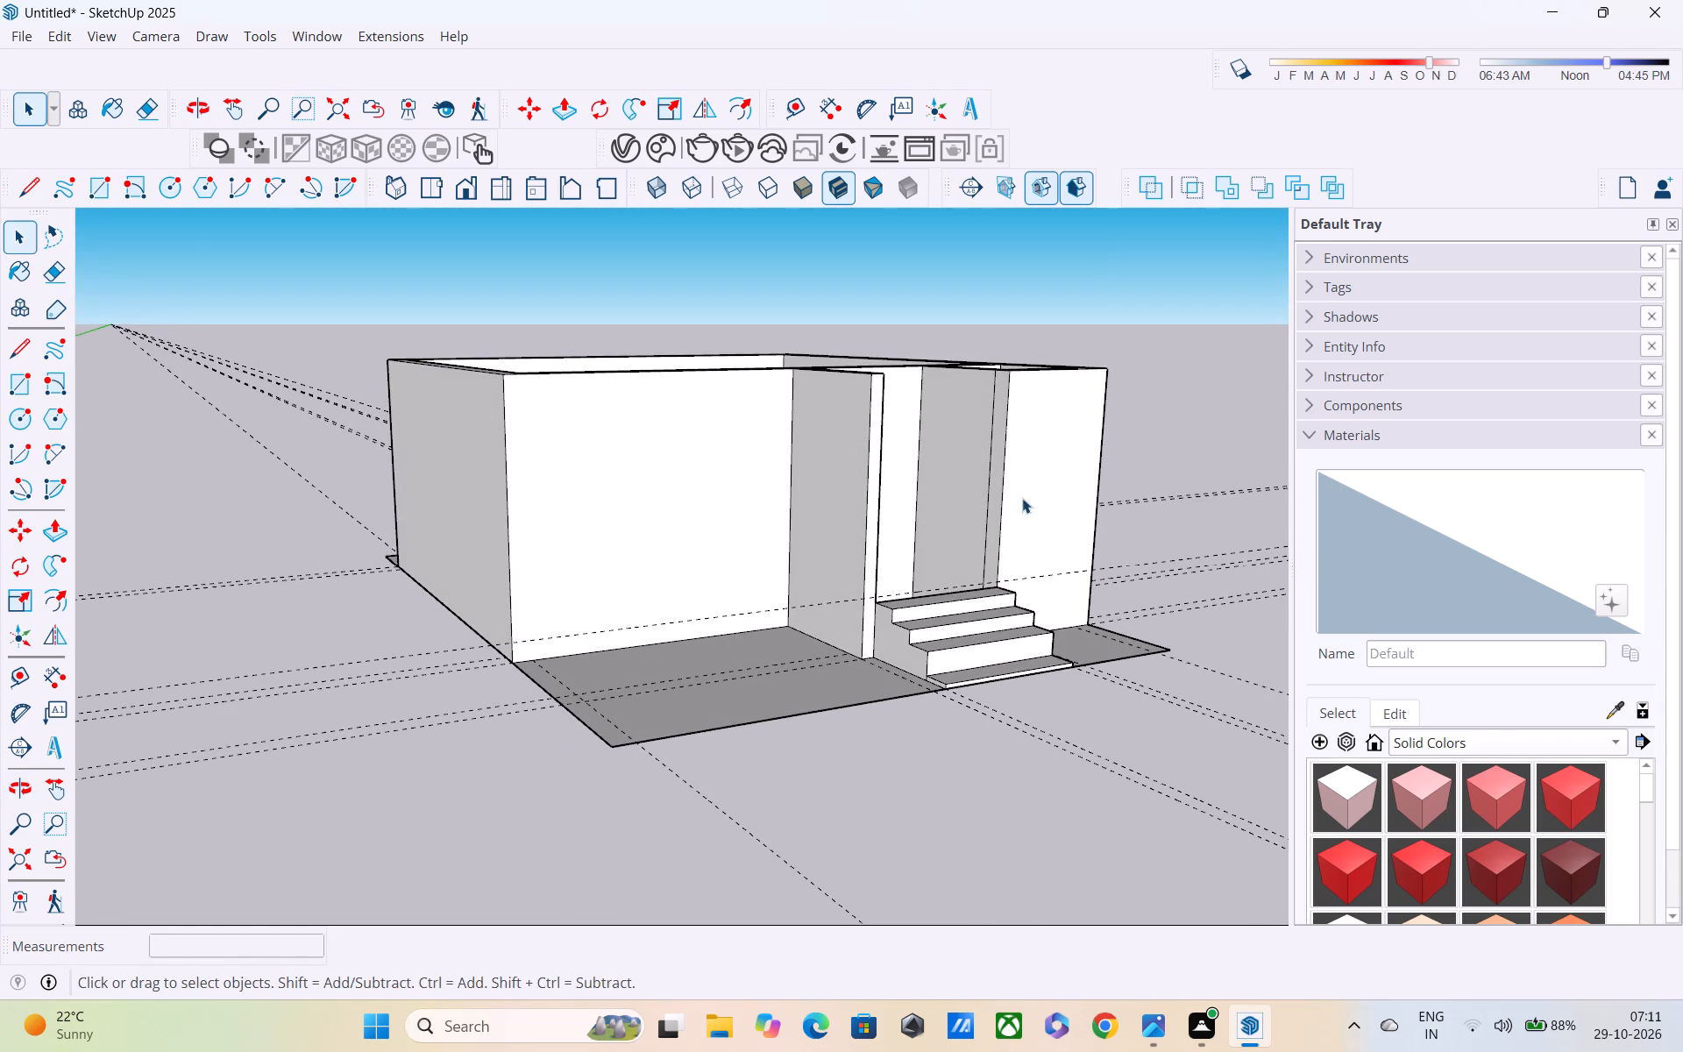
scroll(1016, 523, down, 1)
middle_drag(1013, 537, 969, 561)
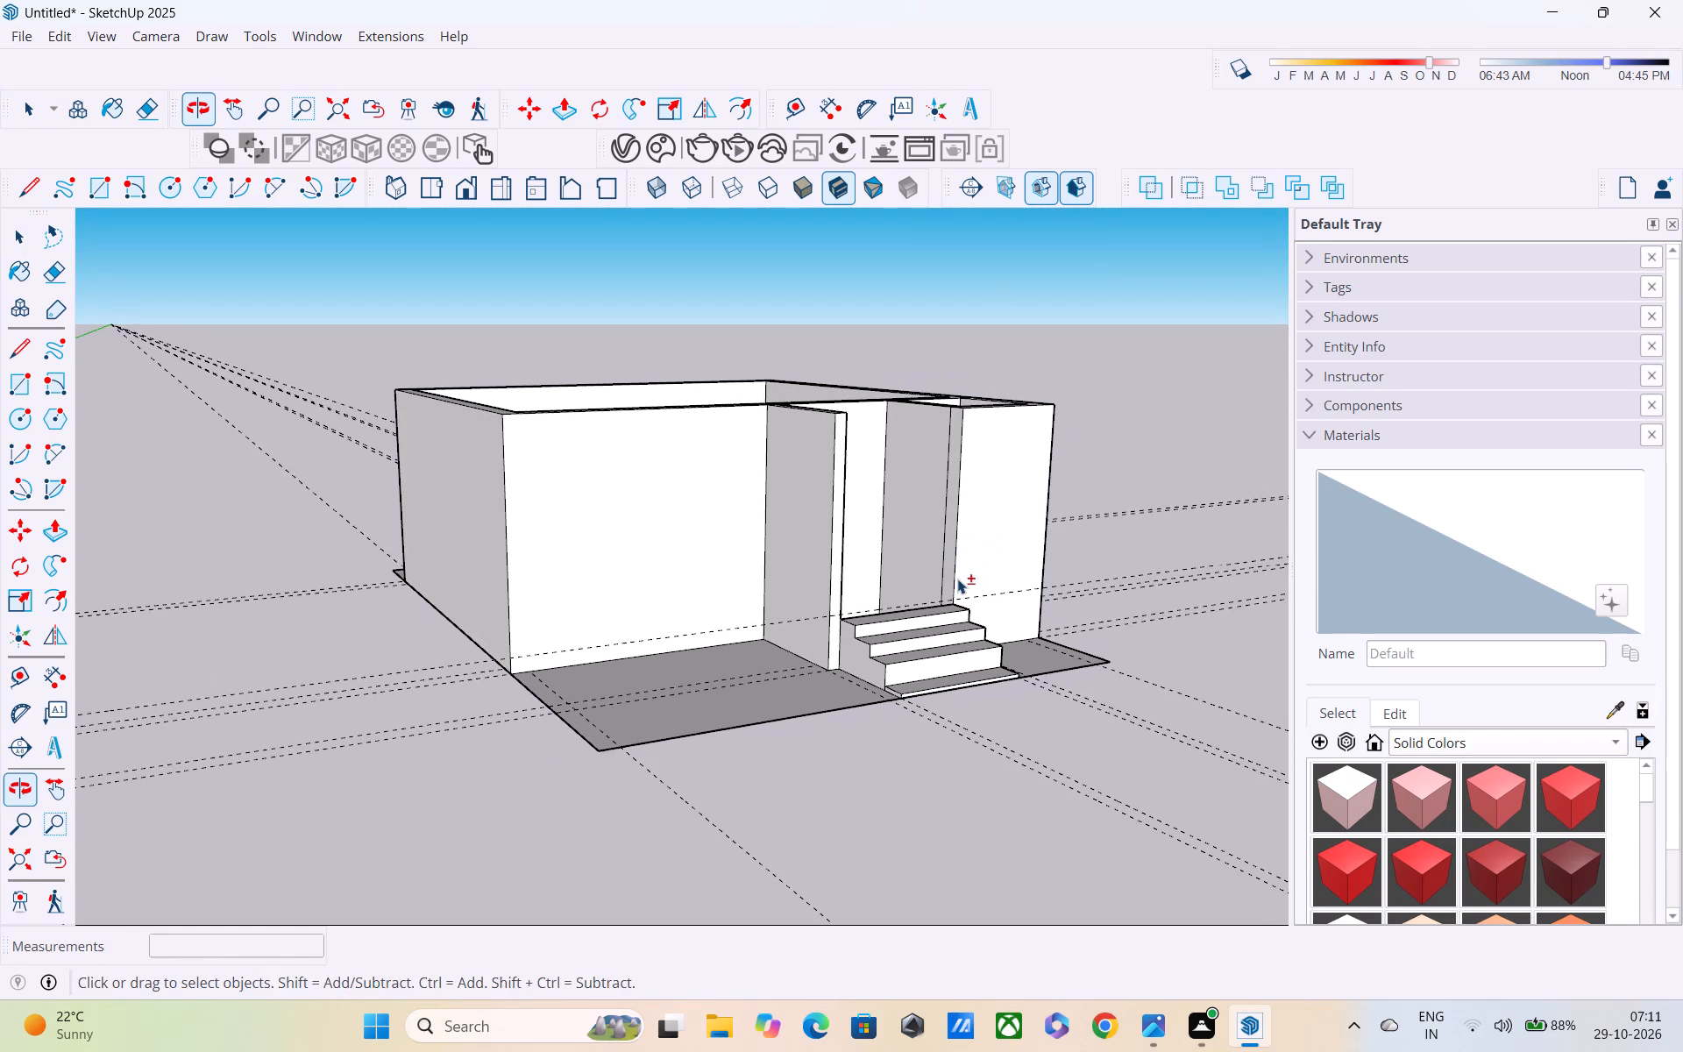
middle_drag(920, 630, 993, 64)
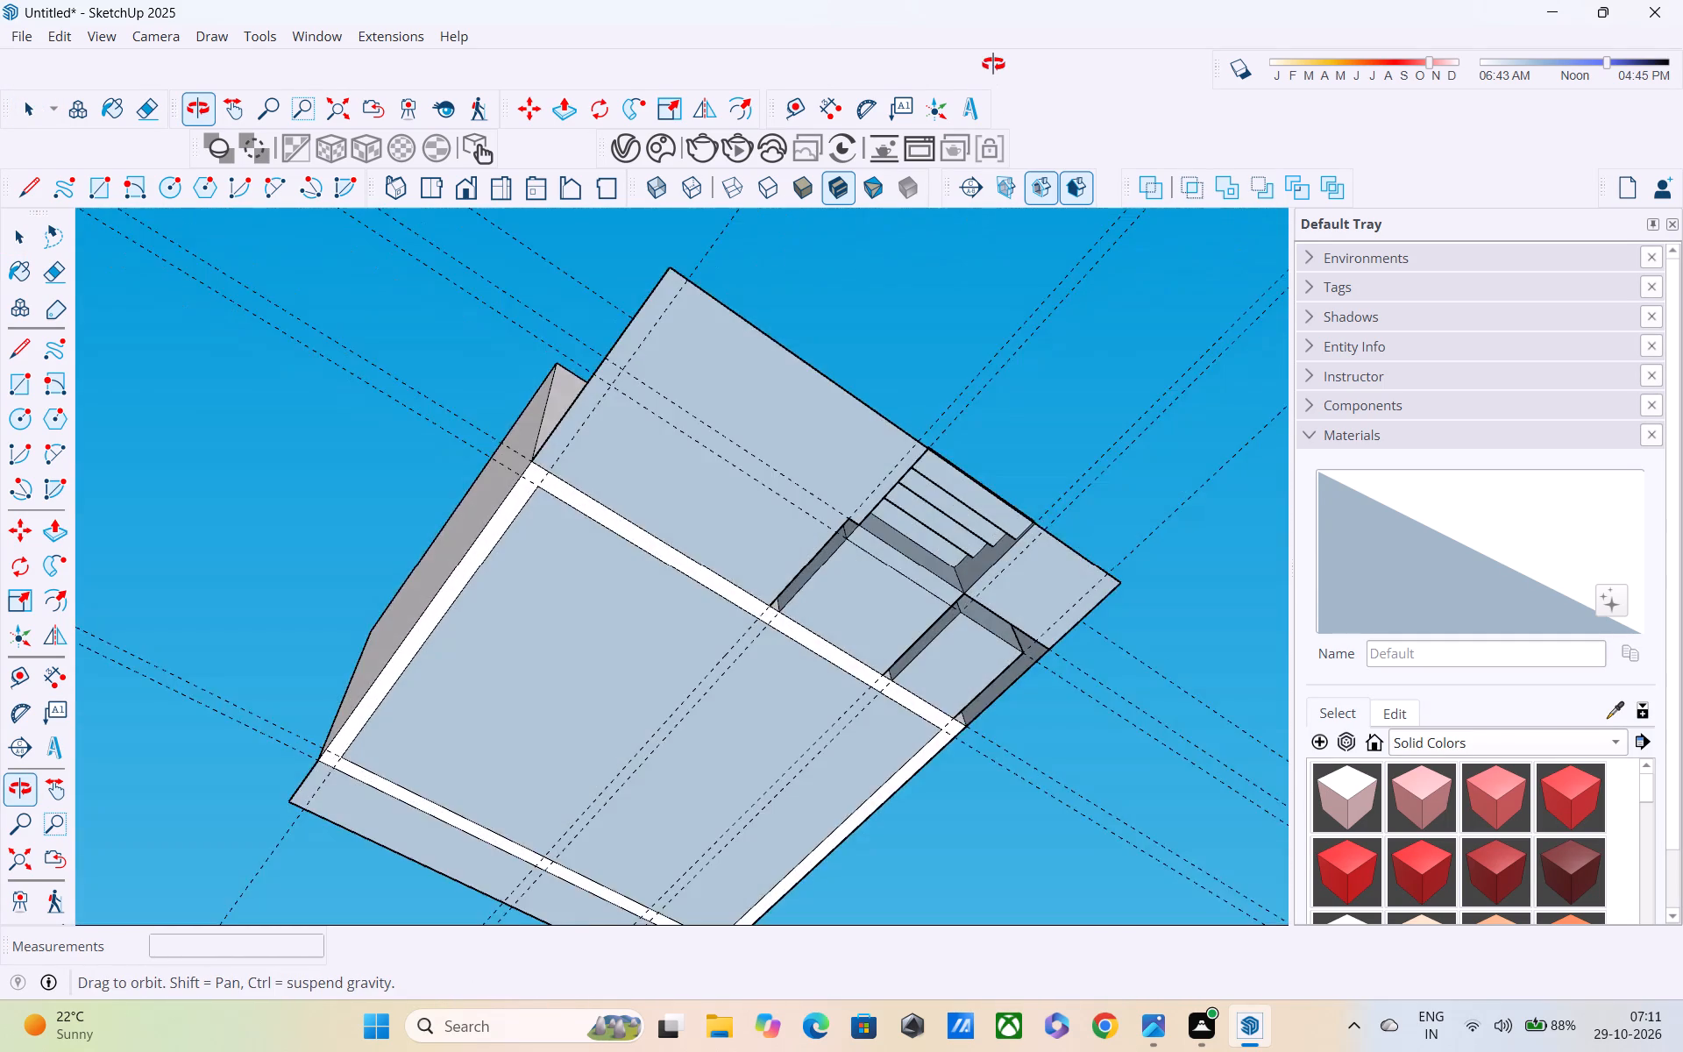
middle_drag(993, 64, 955, 666)
scroll(956, 639, down, 4)
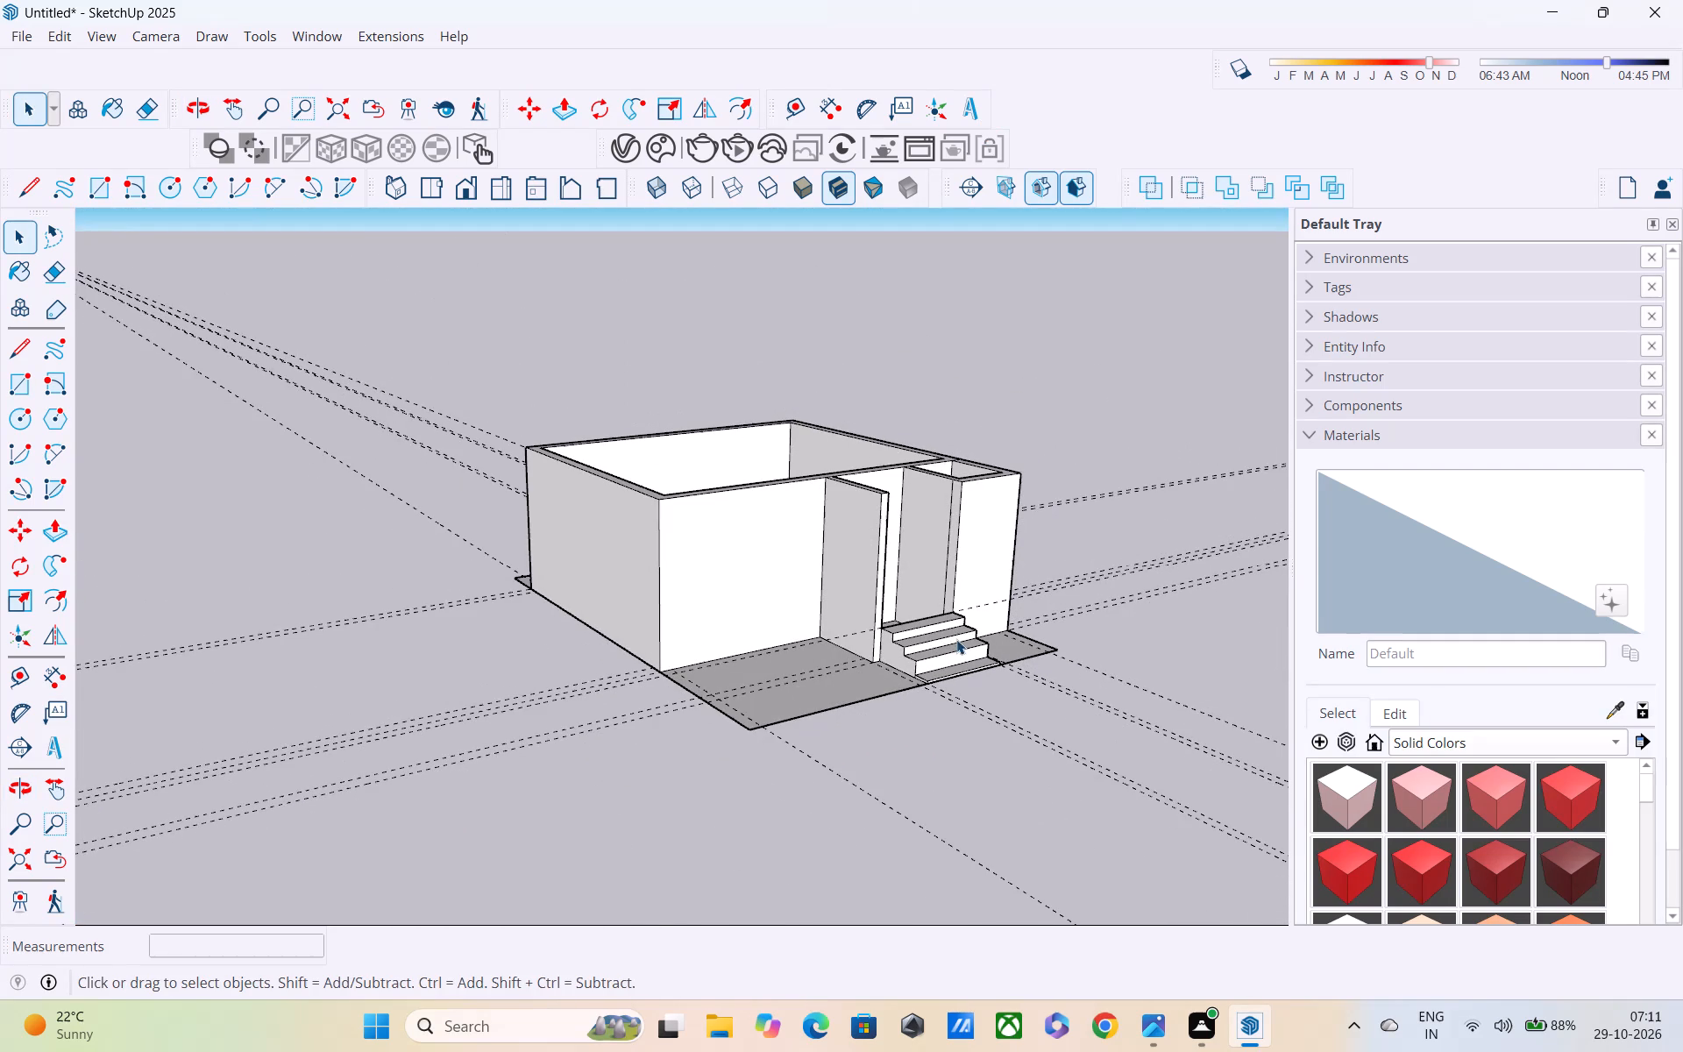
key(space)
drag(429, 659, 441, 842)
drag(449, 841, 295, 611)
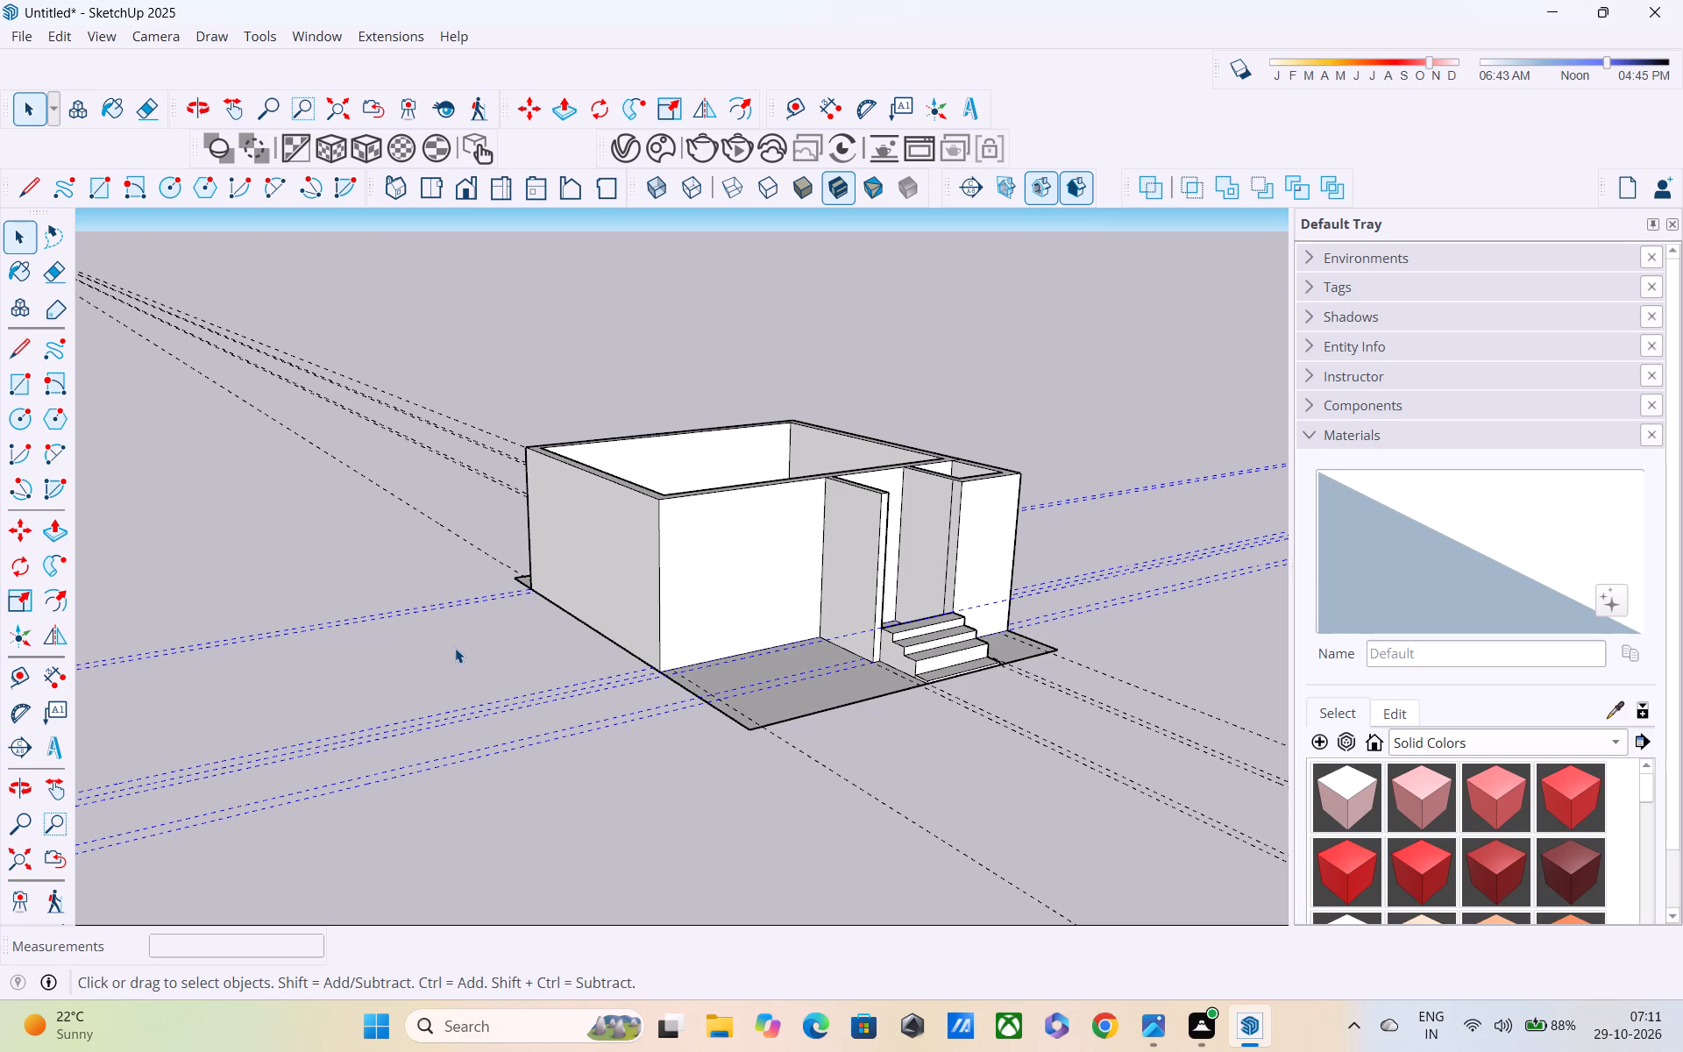
Push/Pull the entrance floor behind the steps up 2', to the level of the top step.
middle_drag(455, 648, 156, 909)
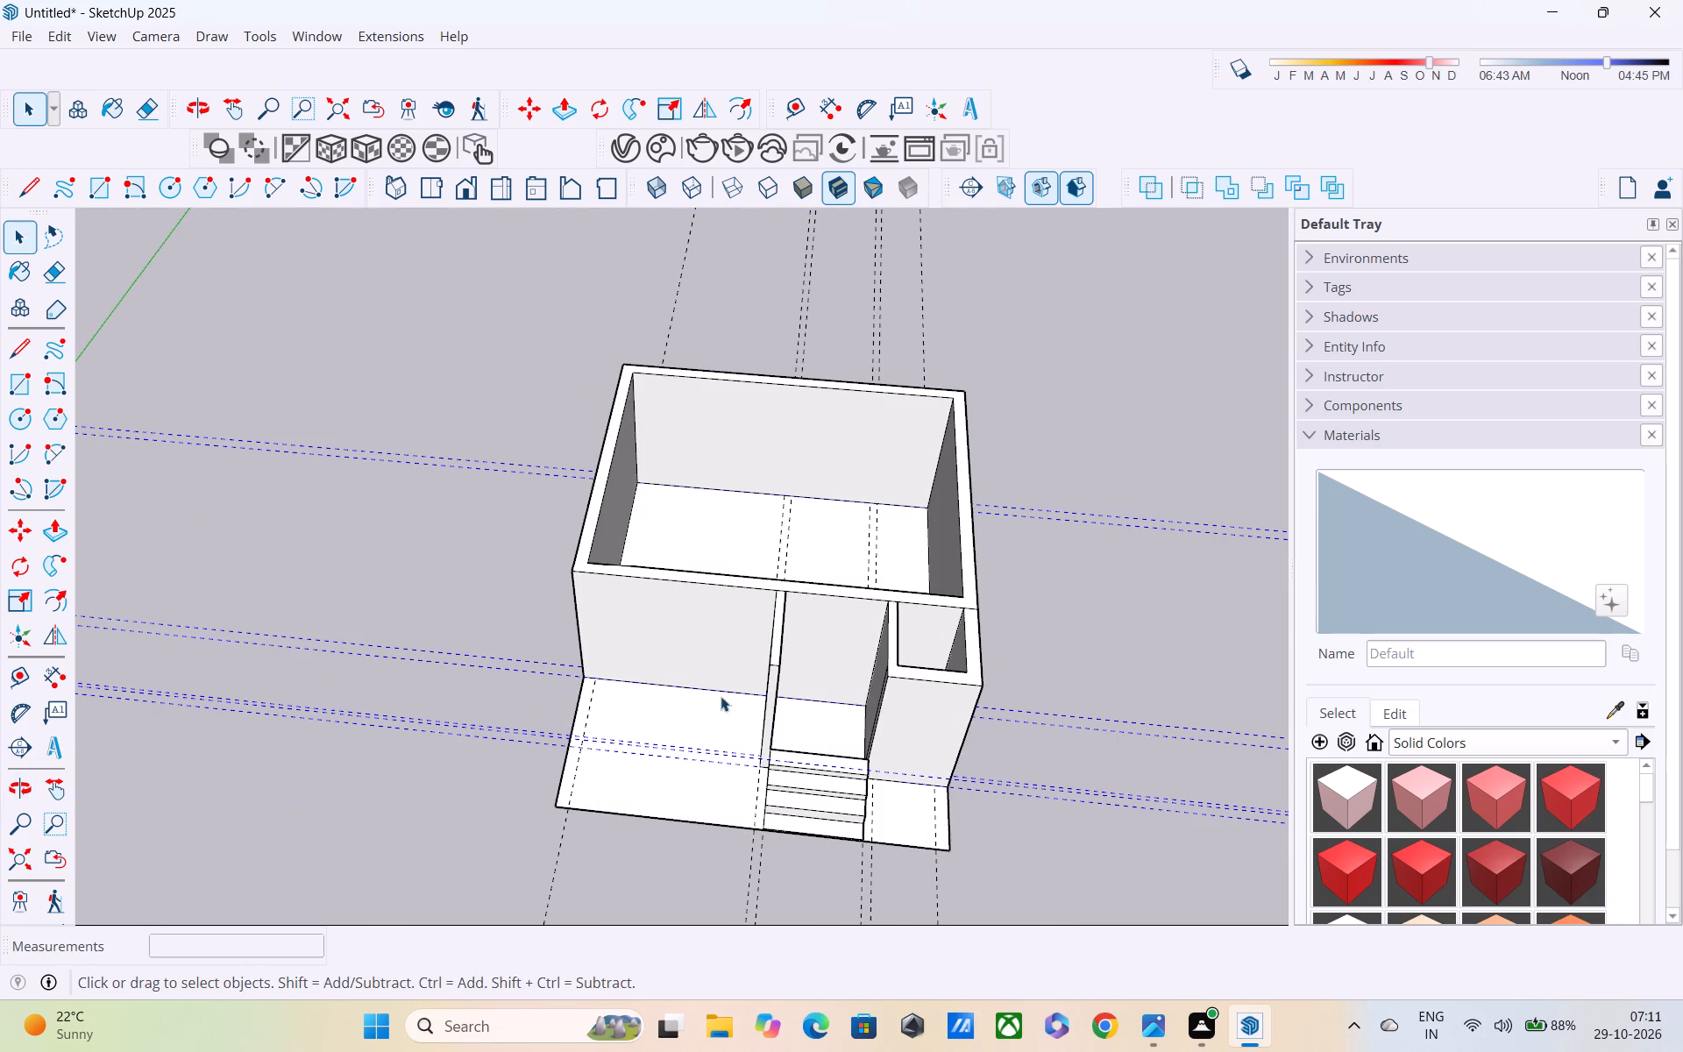
key(space)
click(844, 735)
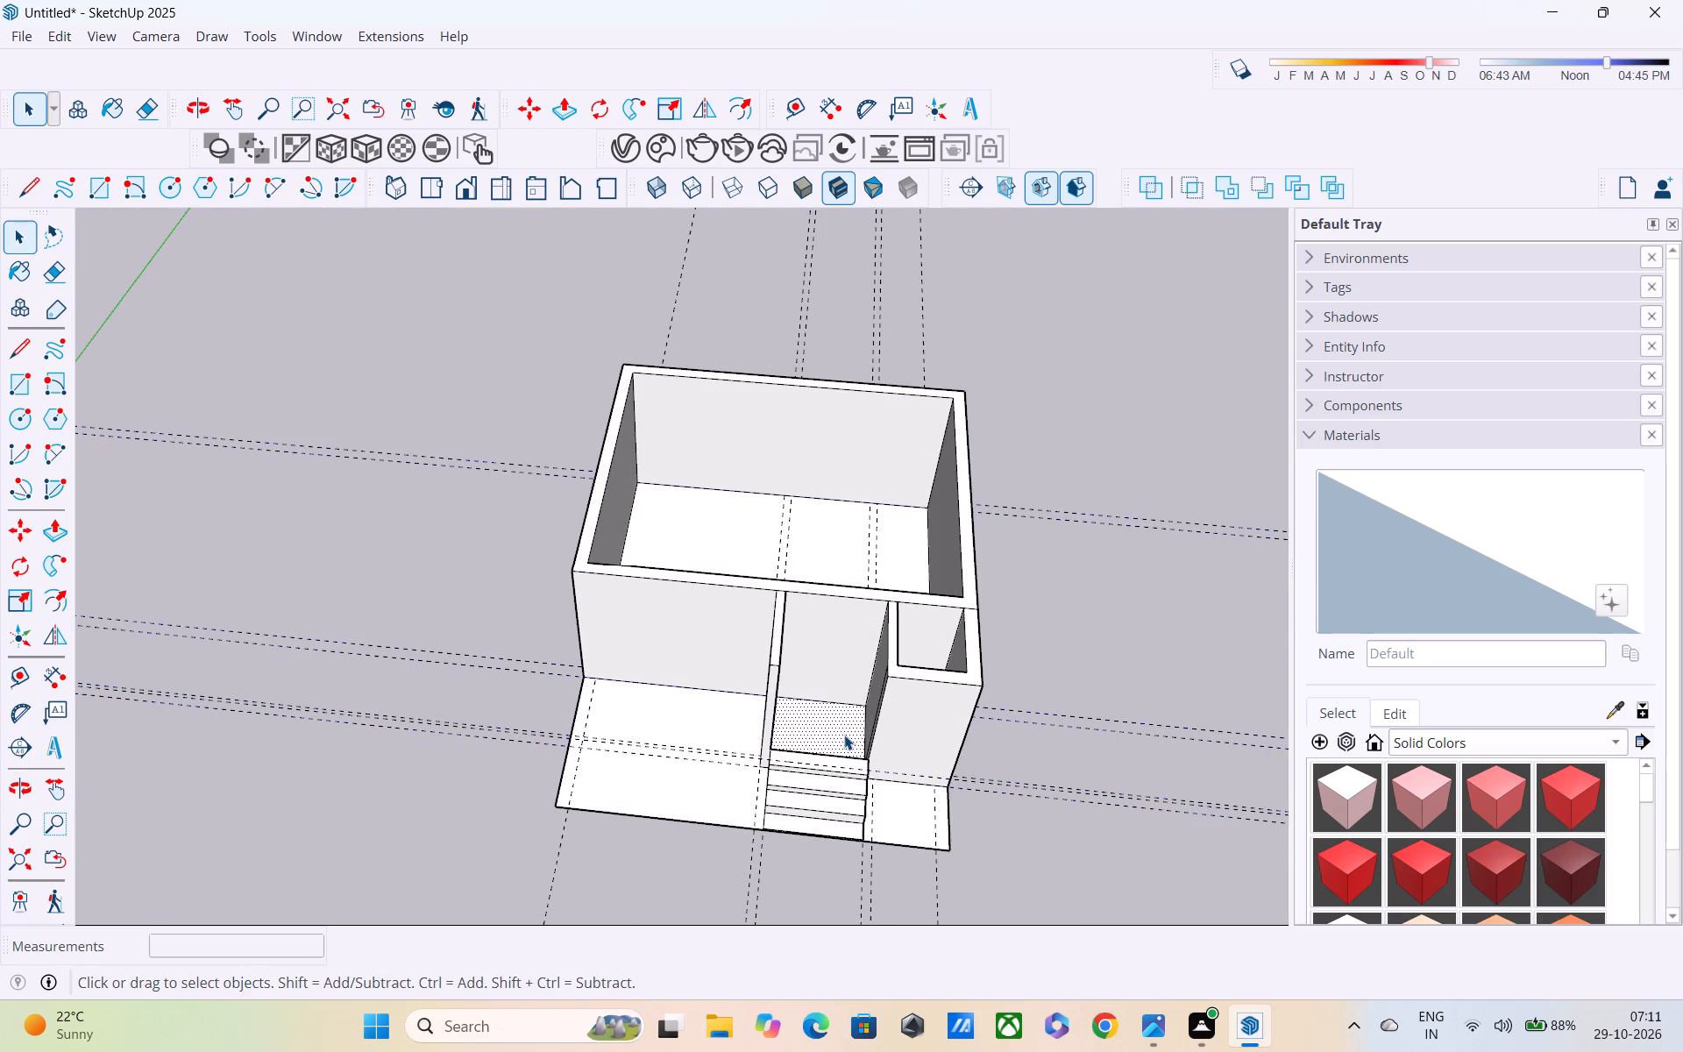
key(p)
click(846, 736)
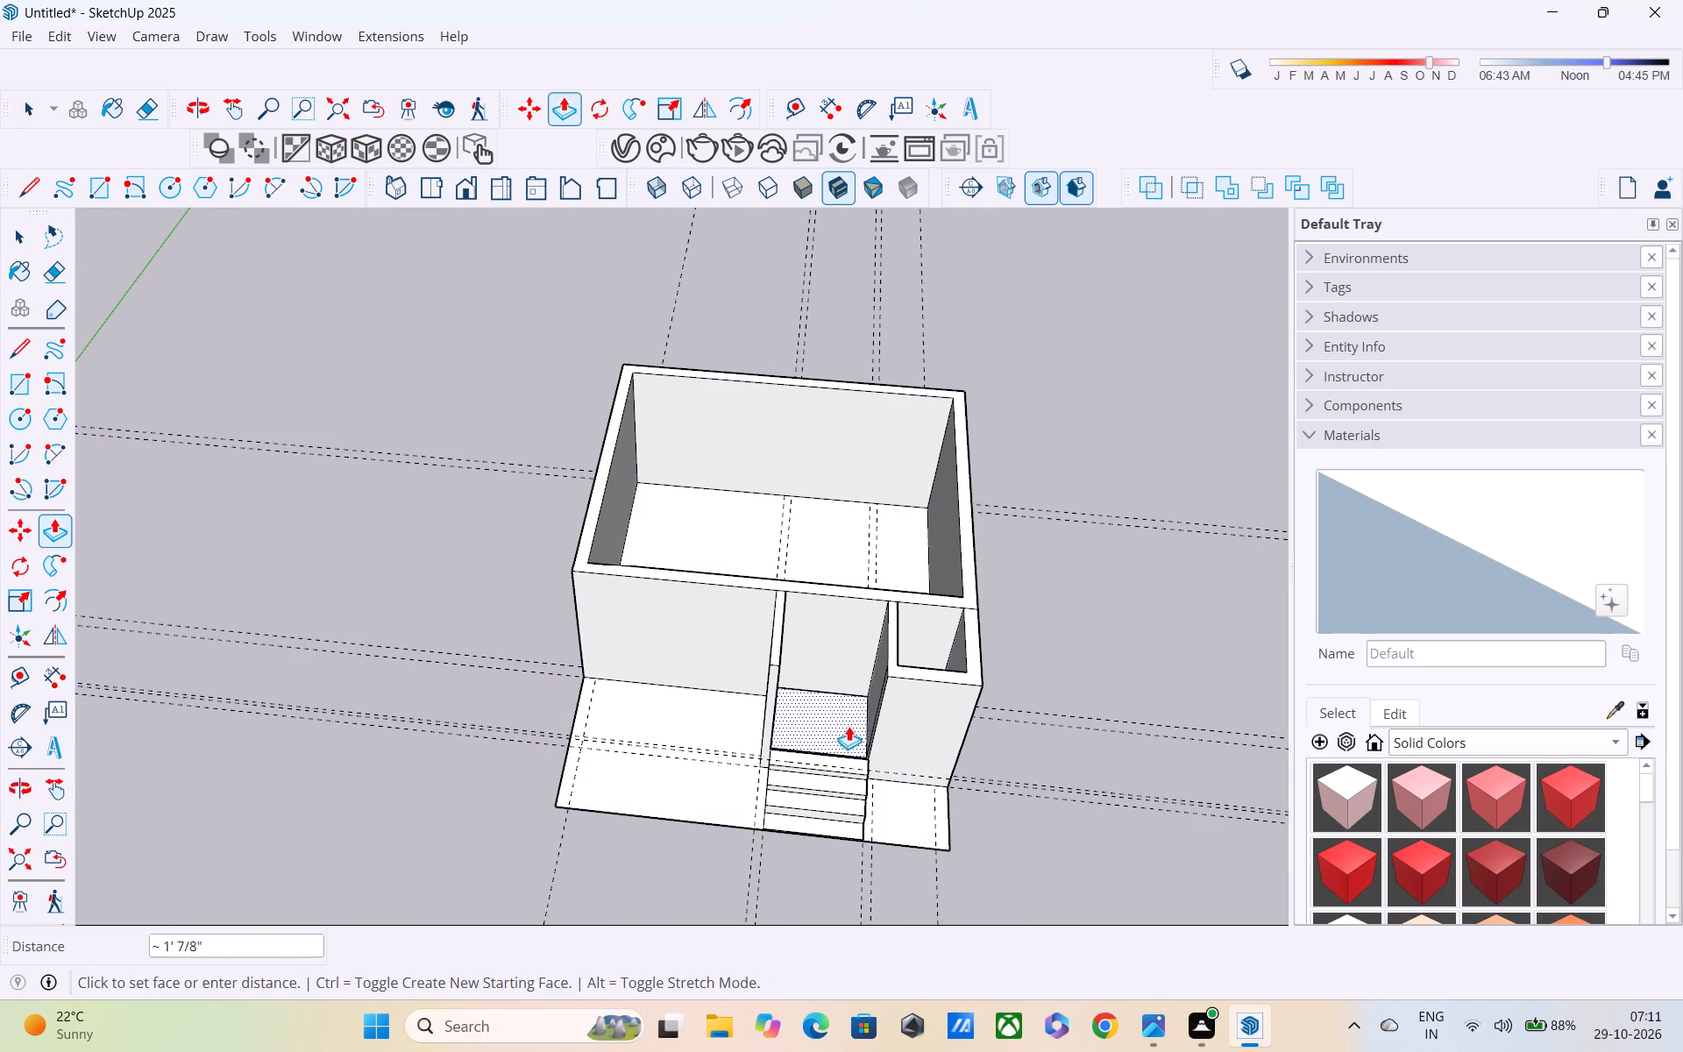
click(853, 754)
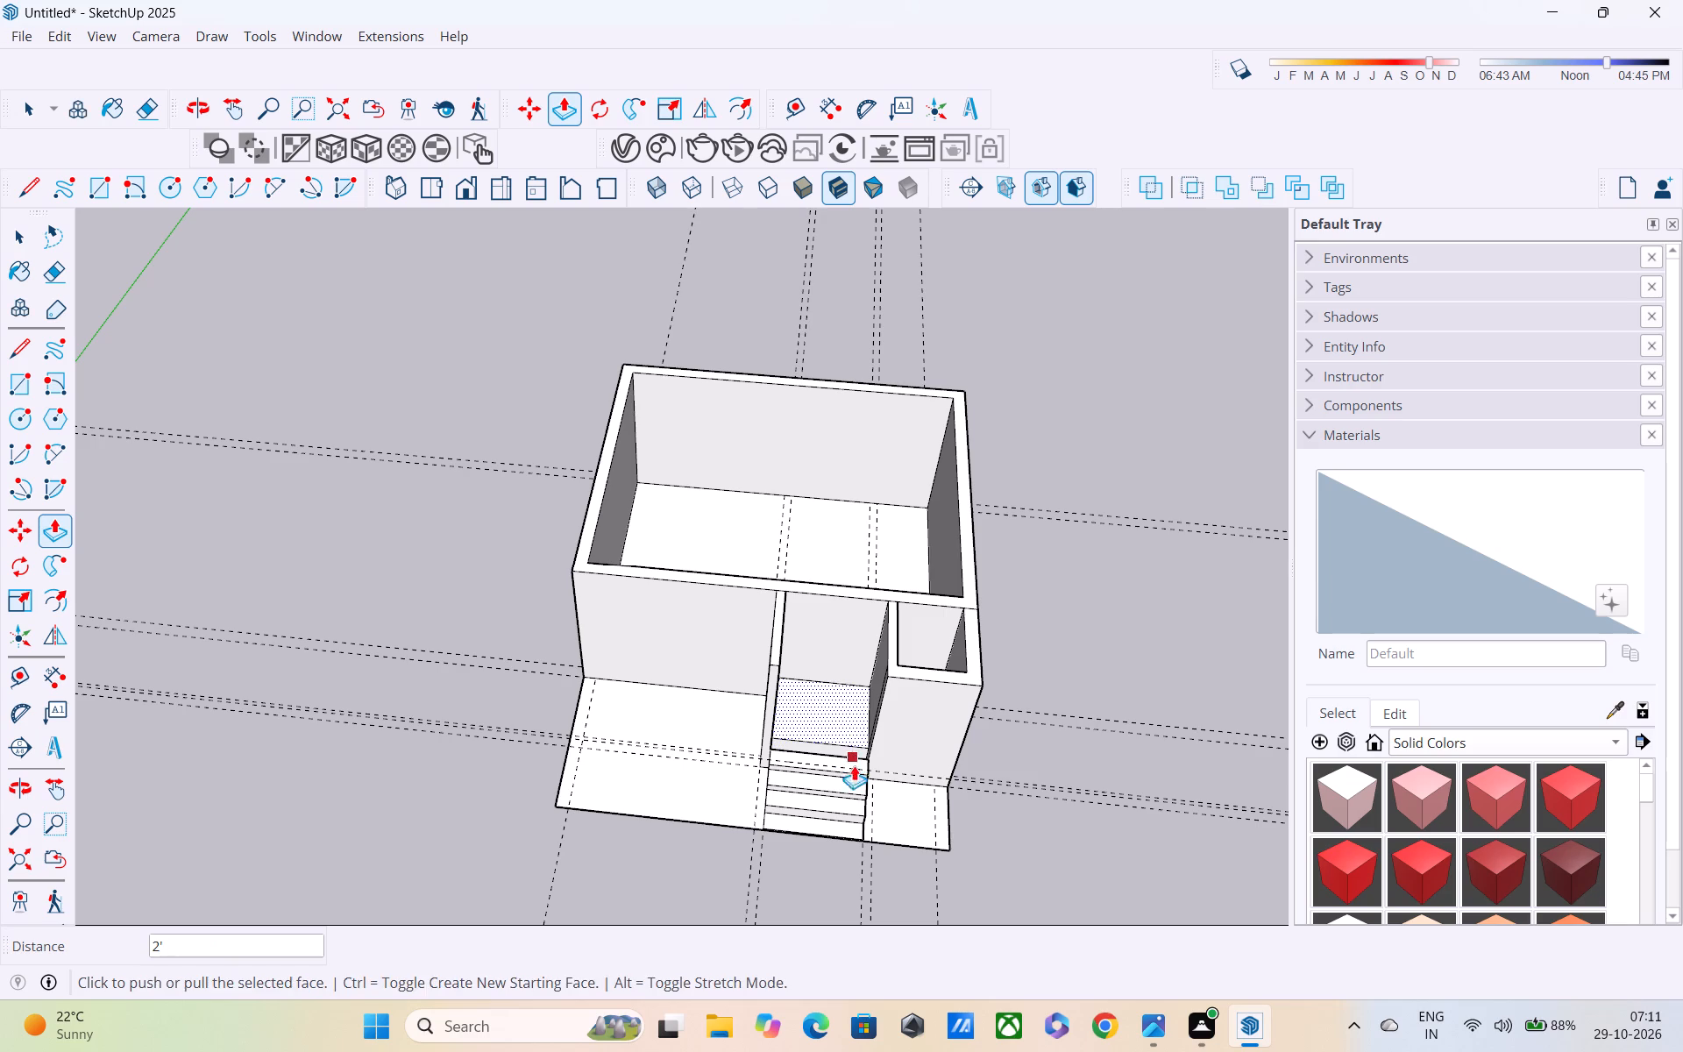
middle_drag(851, 808, 976, 545)
key(space)
click(1213, 424)
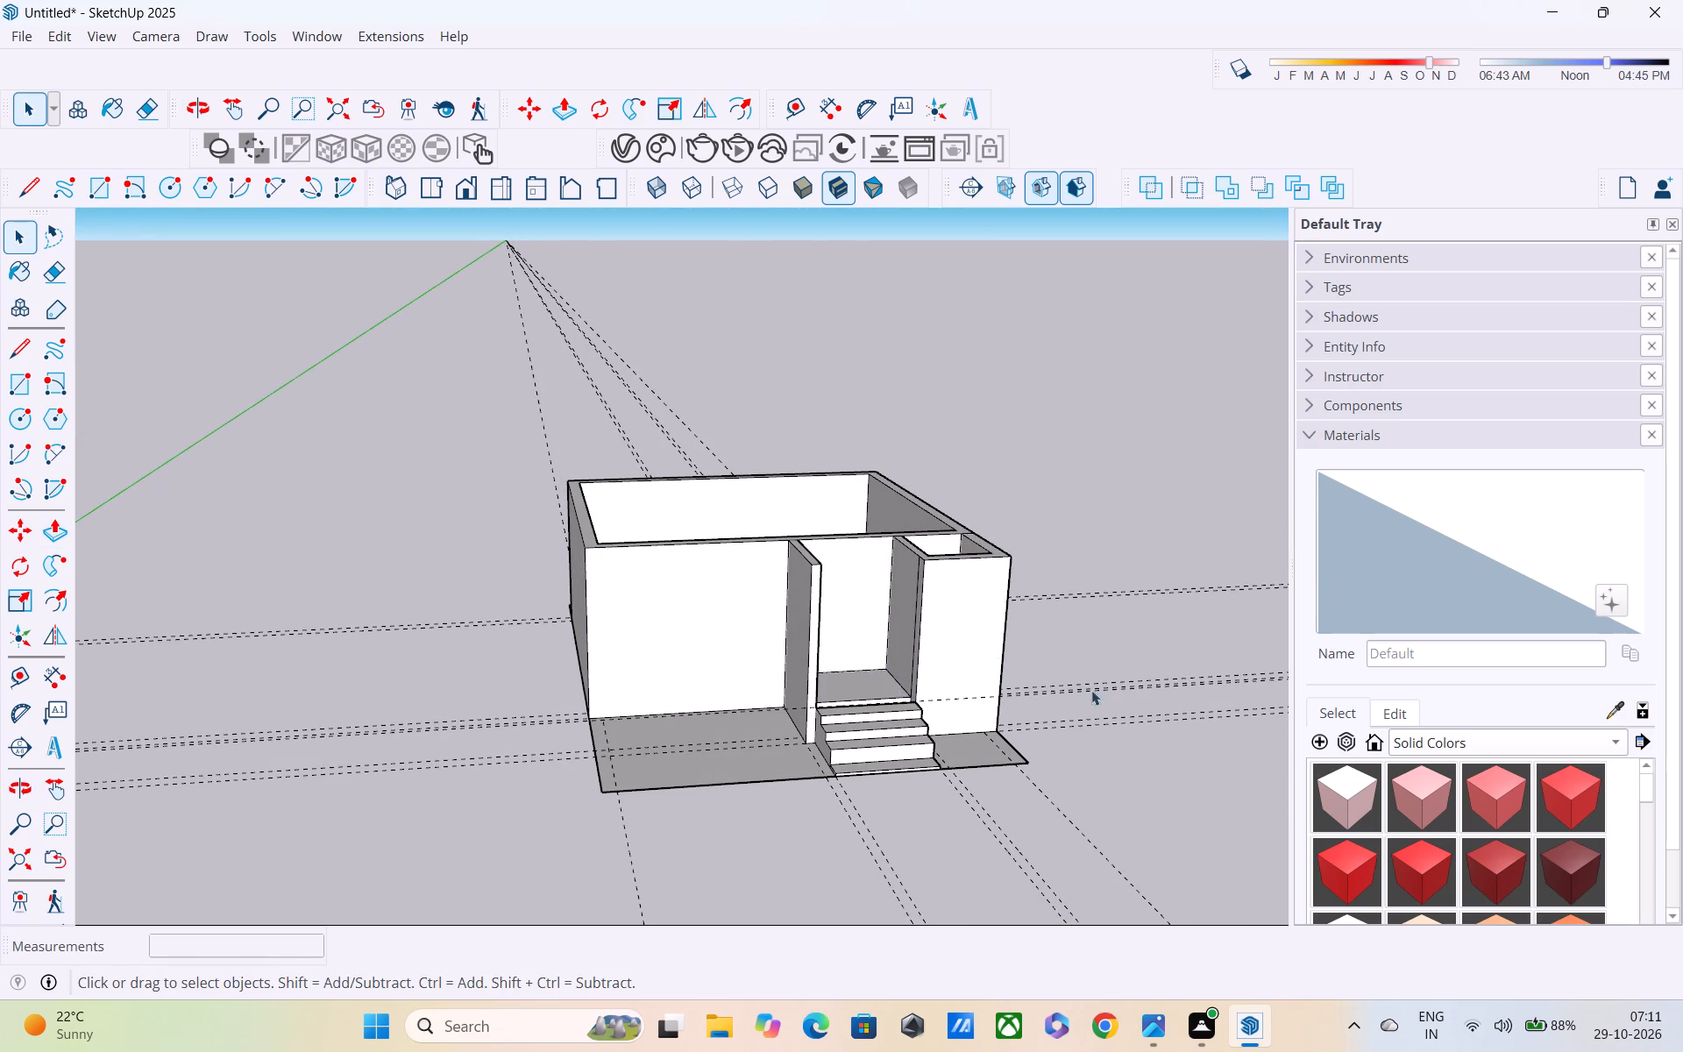
Push/Pull the narrow leftover strip between the top step and the raised entrance floor up 2', flush with that floor.
middle_drag(1015, 765, 437, 622)
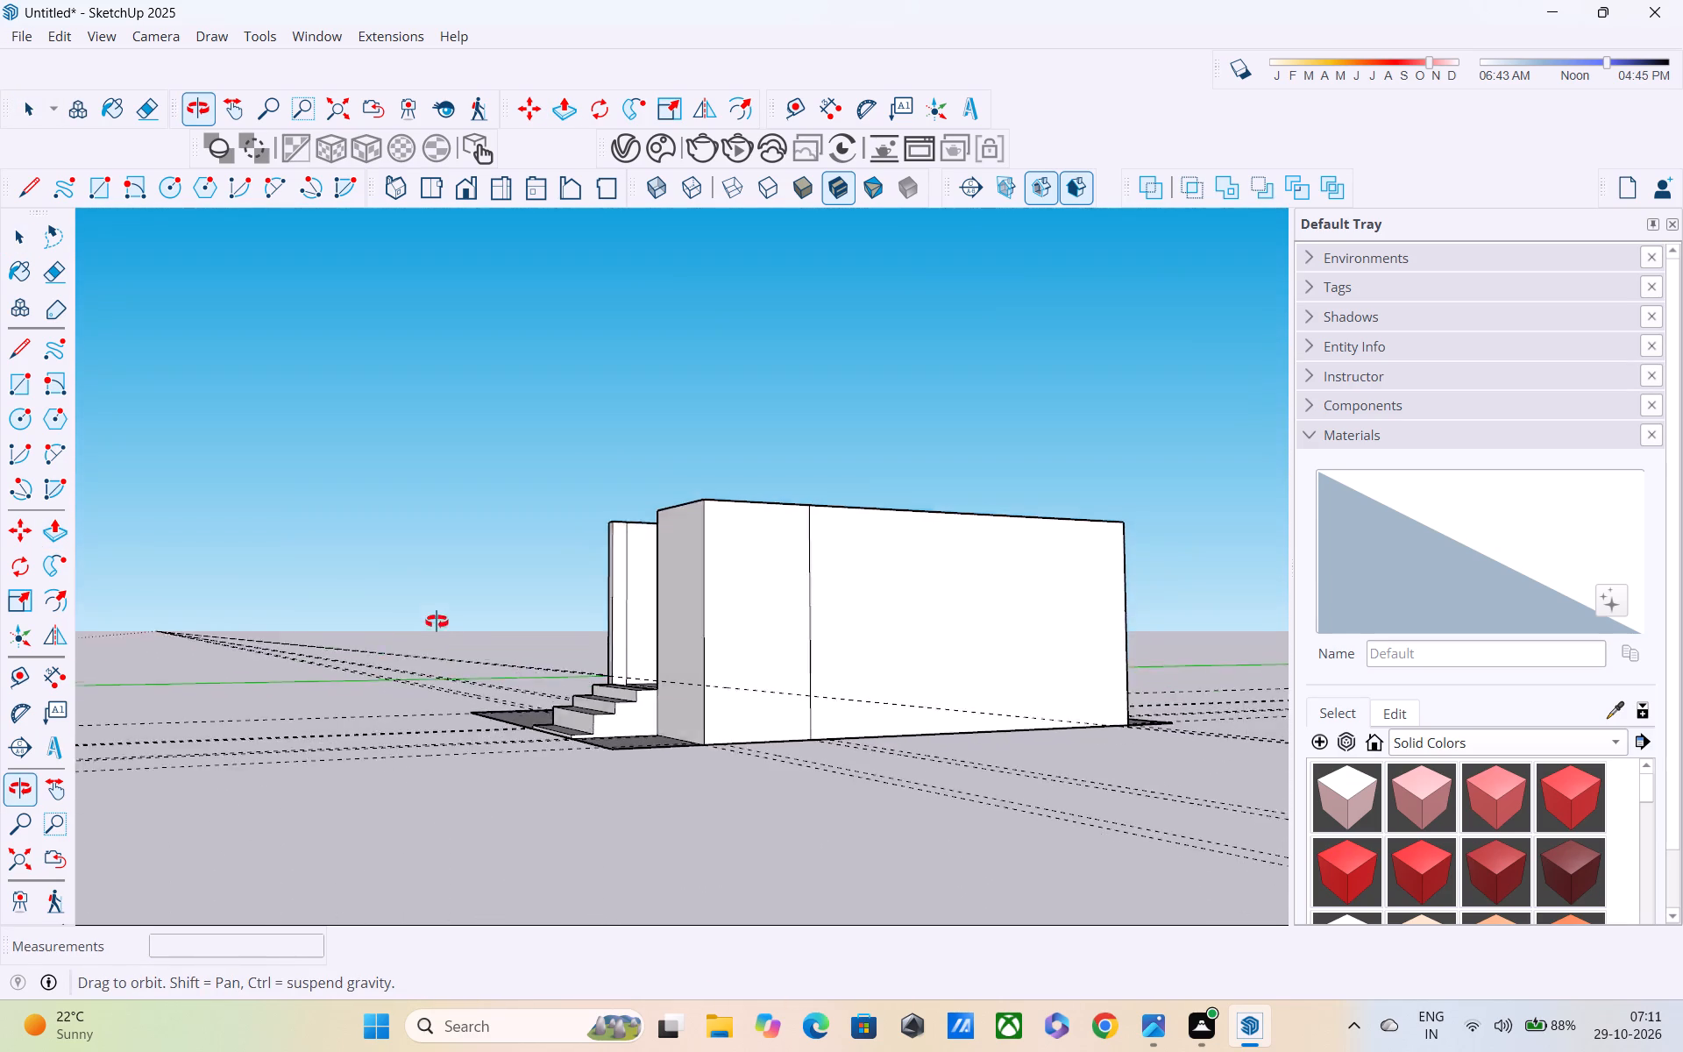
middle_drag(437, 622, 827, 657)
scroll(861, 680, up, 10)
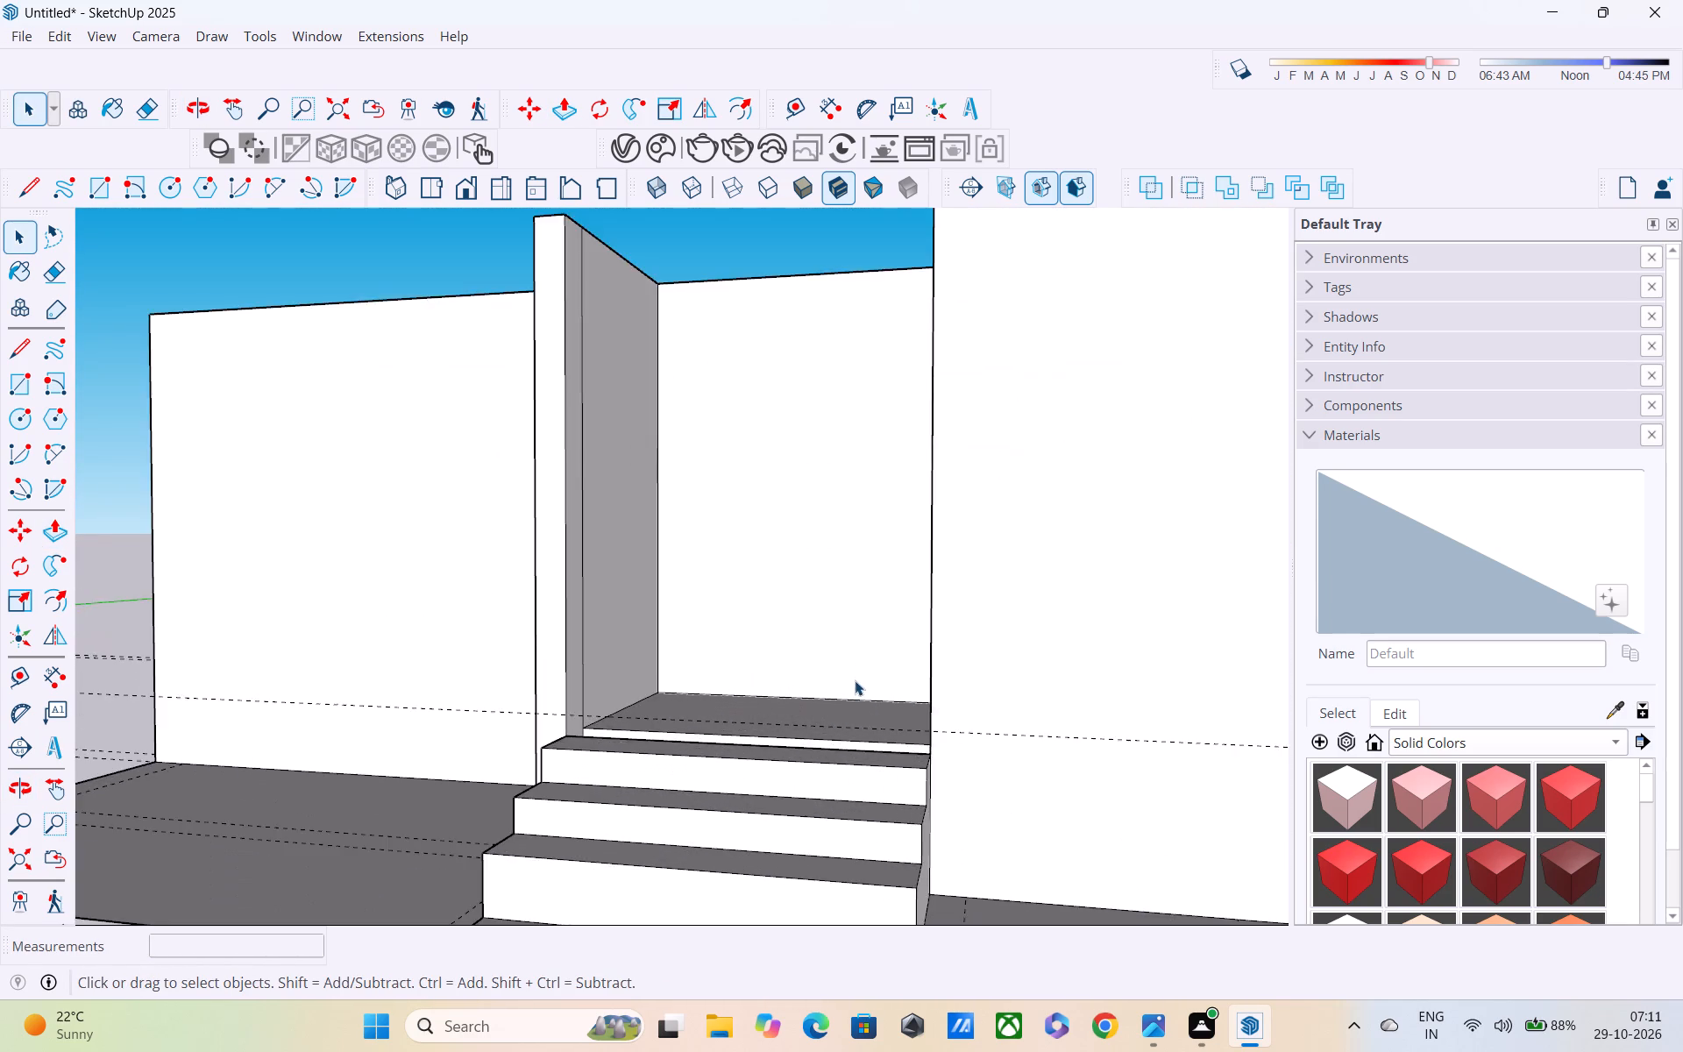
scroll(855, 680, up, 3)
middle_drag(853, 698, 777, 907)
middle_drag(774, 913, 976, 659)
middle_drag(942, 548, 889, 864)
scroll(891, 869, up, 1)
scroll(877, 798, up, 1)
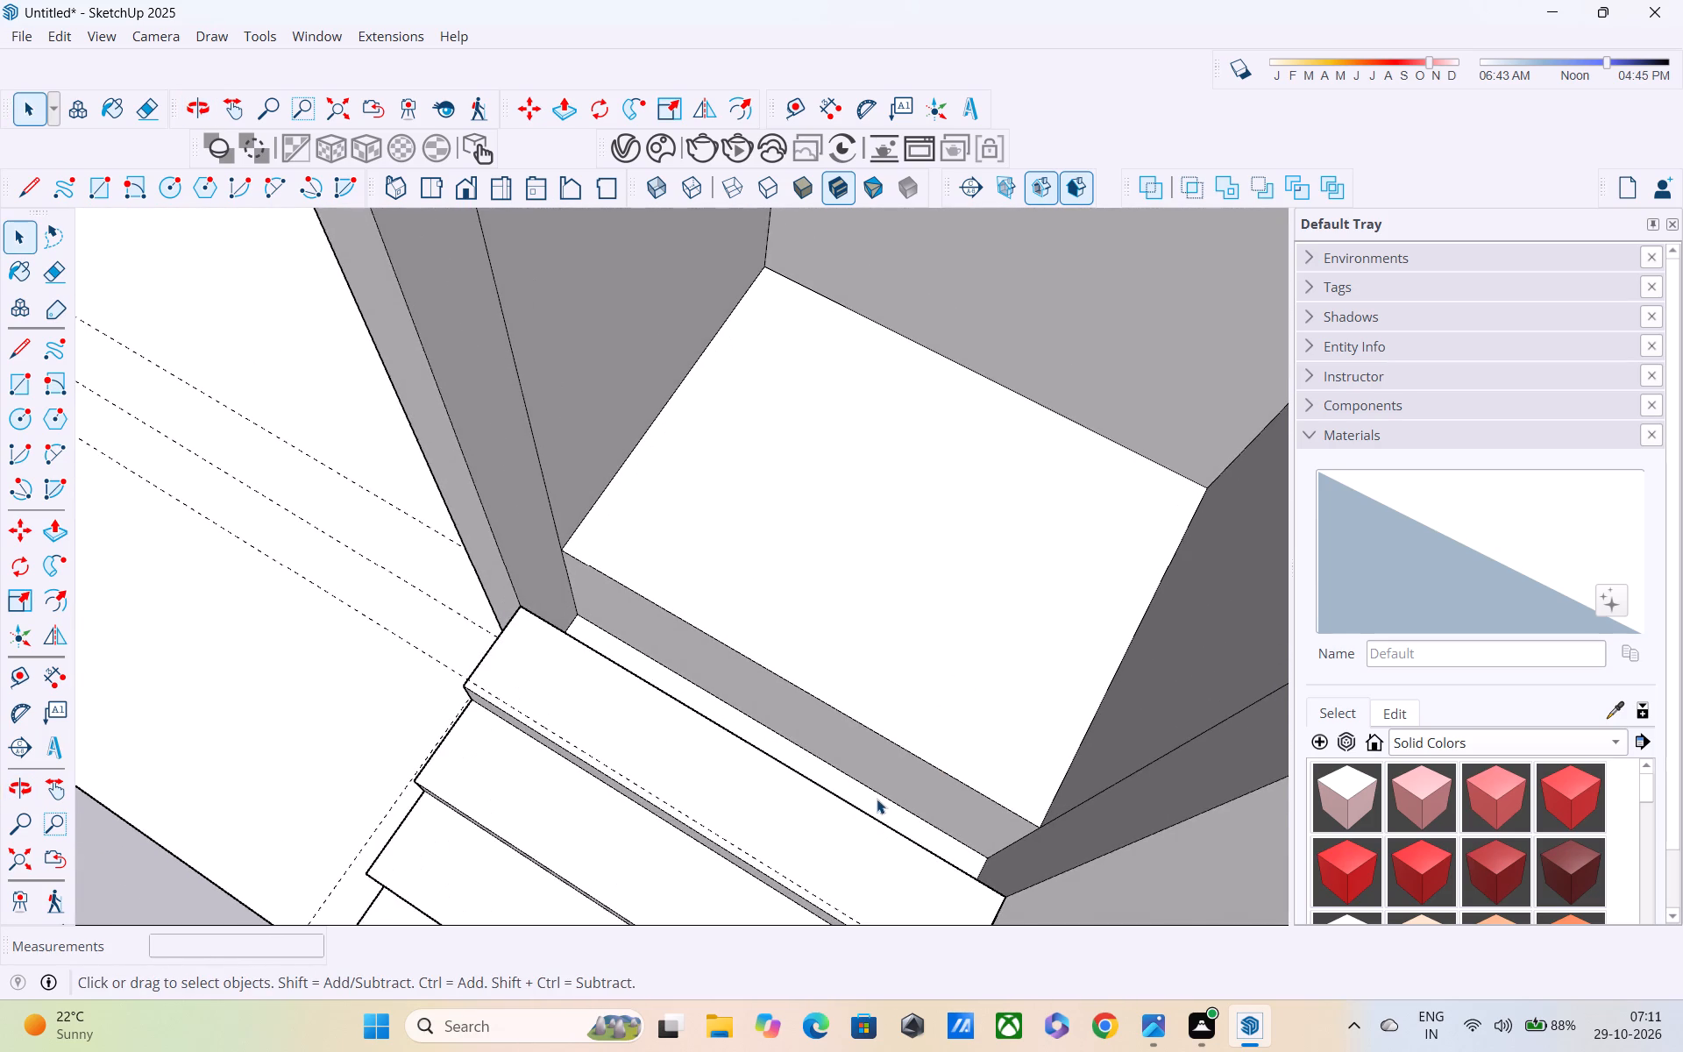
scroll(877, 799, up, 1)
key(p)
scroll(867, 749, up, 8)
click(822, 800)
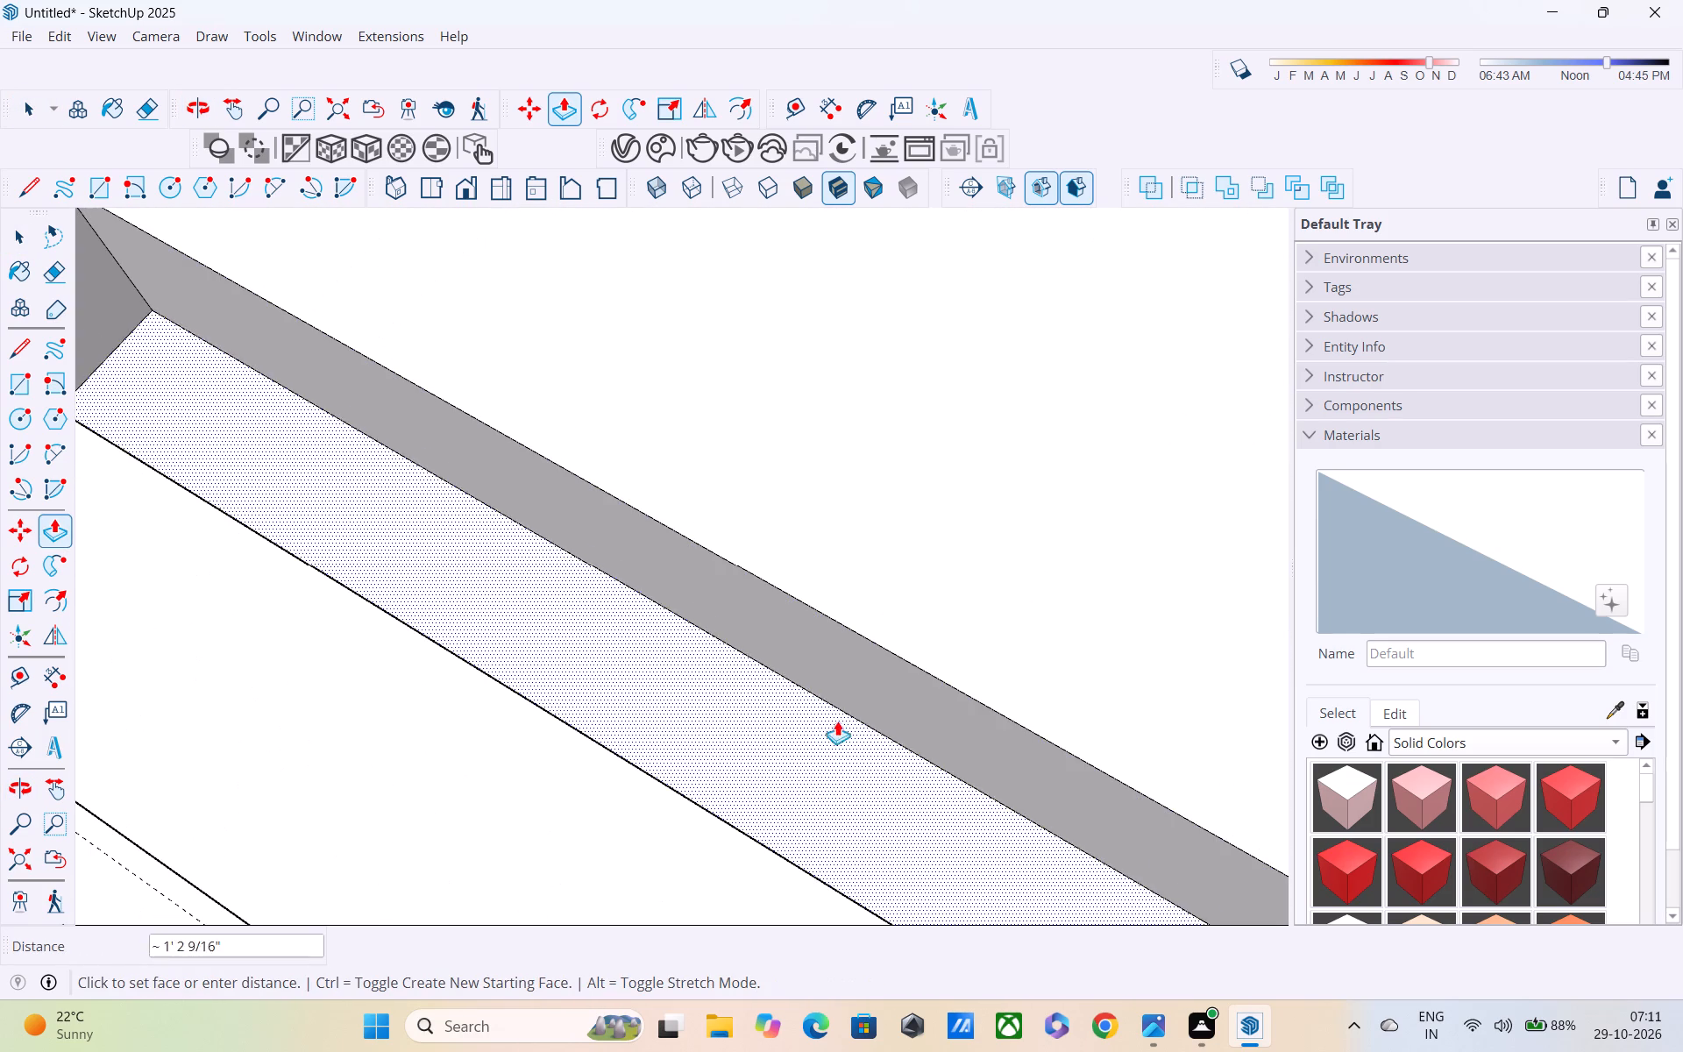
click(922, 660)
Examine the raised entrance floor, the side faces of the steps and the whole building from several sides.
scroll(909, 736, down, 6)
shift+middle_drag(909, 740, 943, 735)
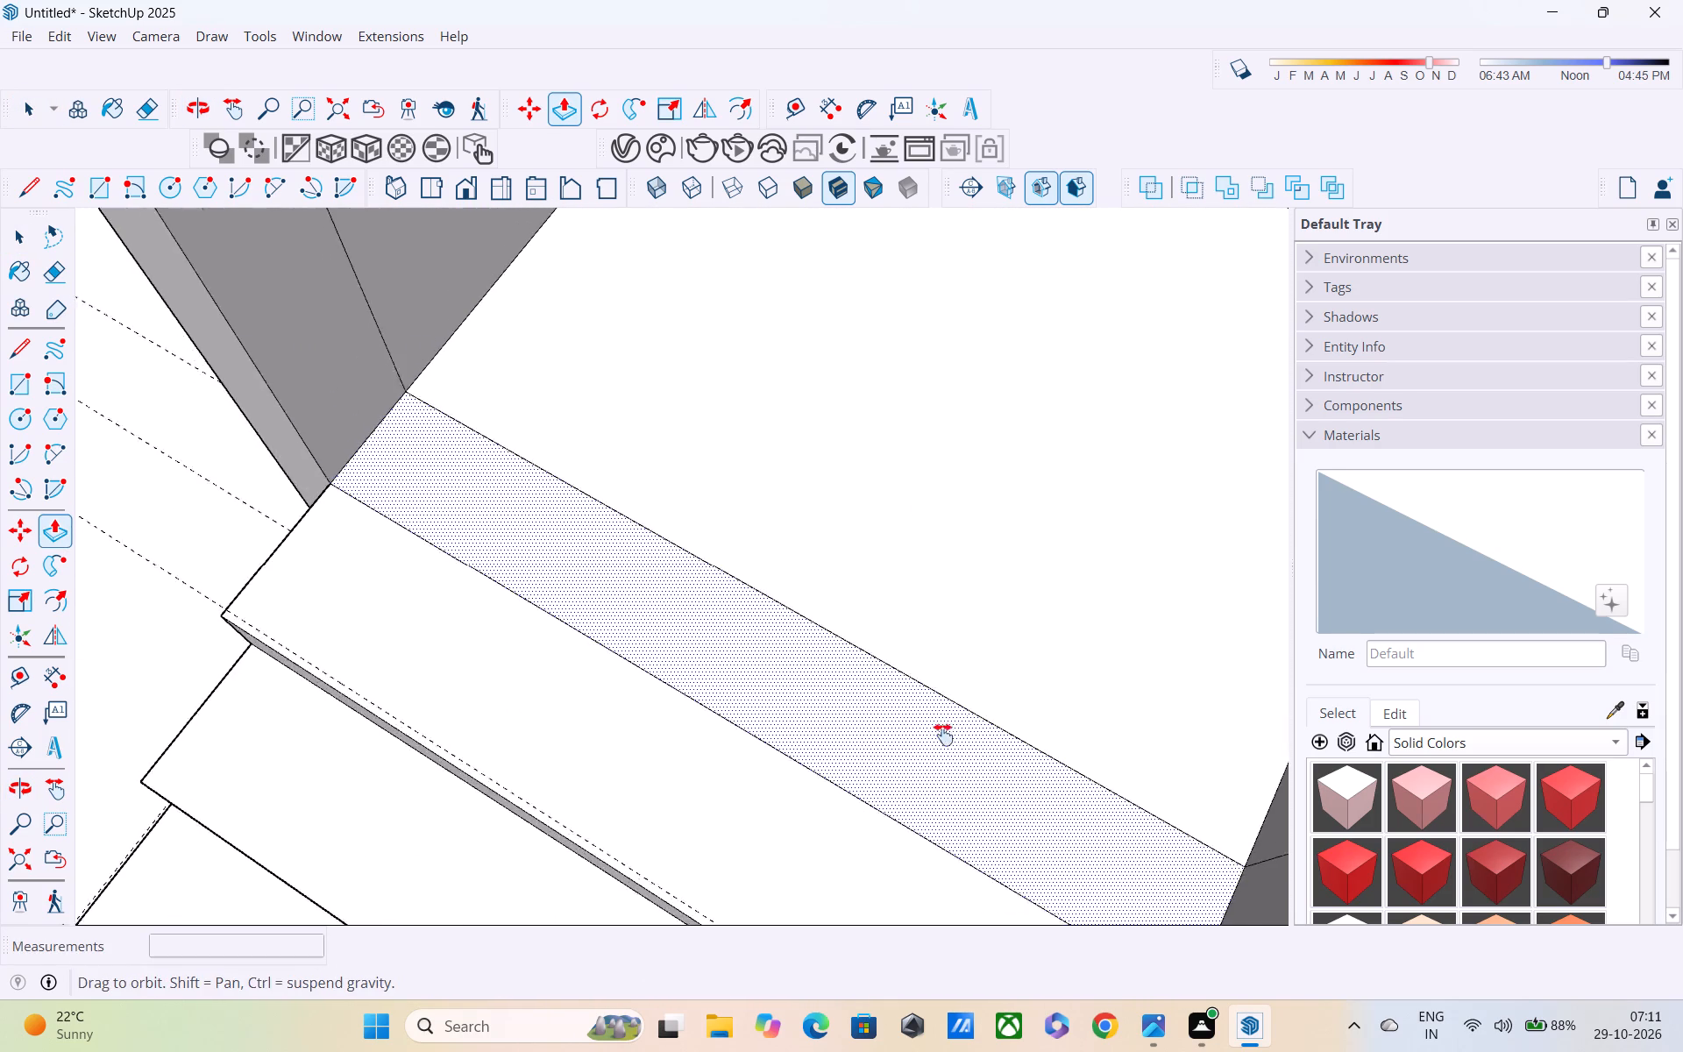
shift+middle_drag(943, 735, 1167, 584)
shift+scroll(1167, 584, up, 1)
scroll(1167, 582, down, 6)
middle_drag(1151, 618, 1467, 772)
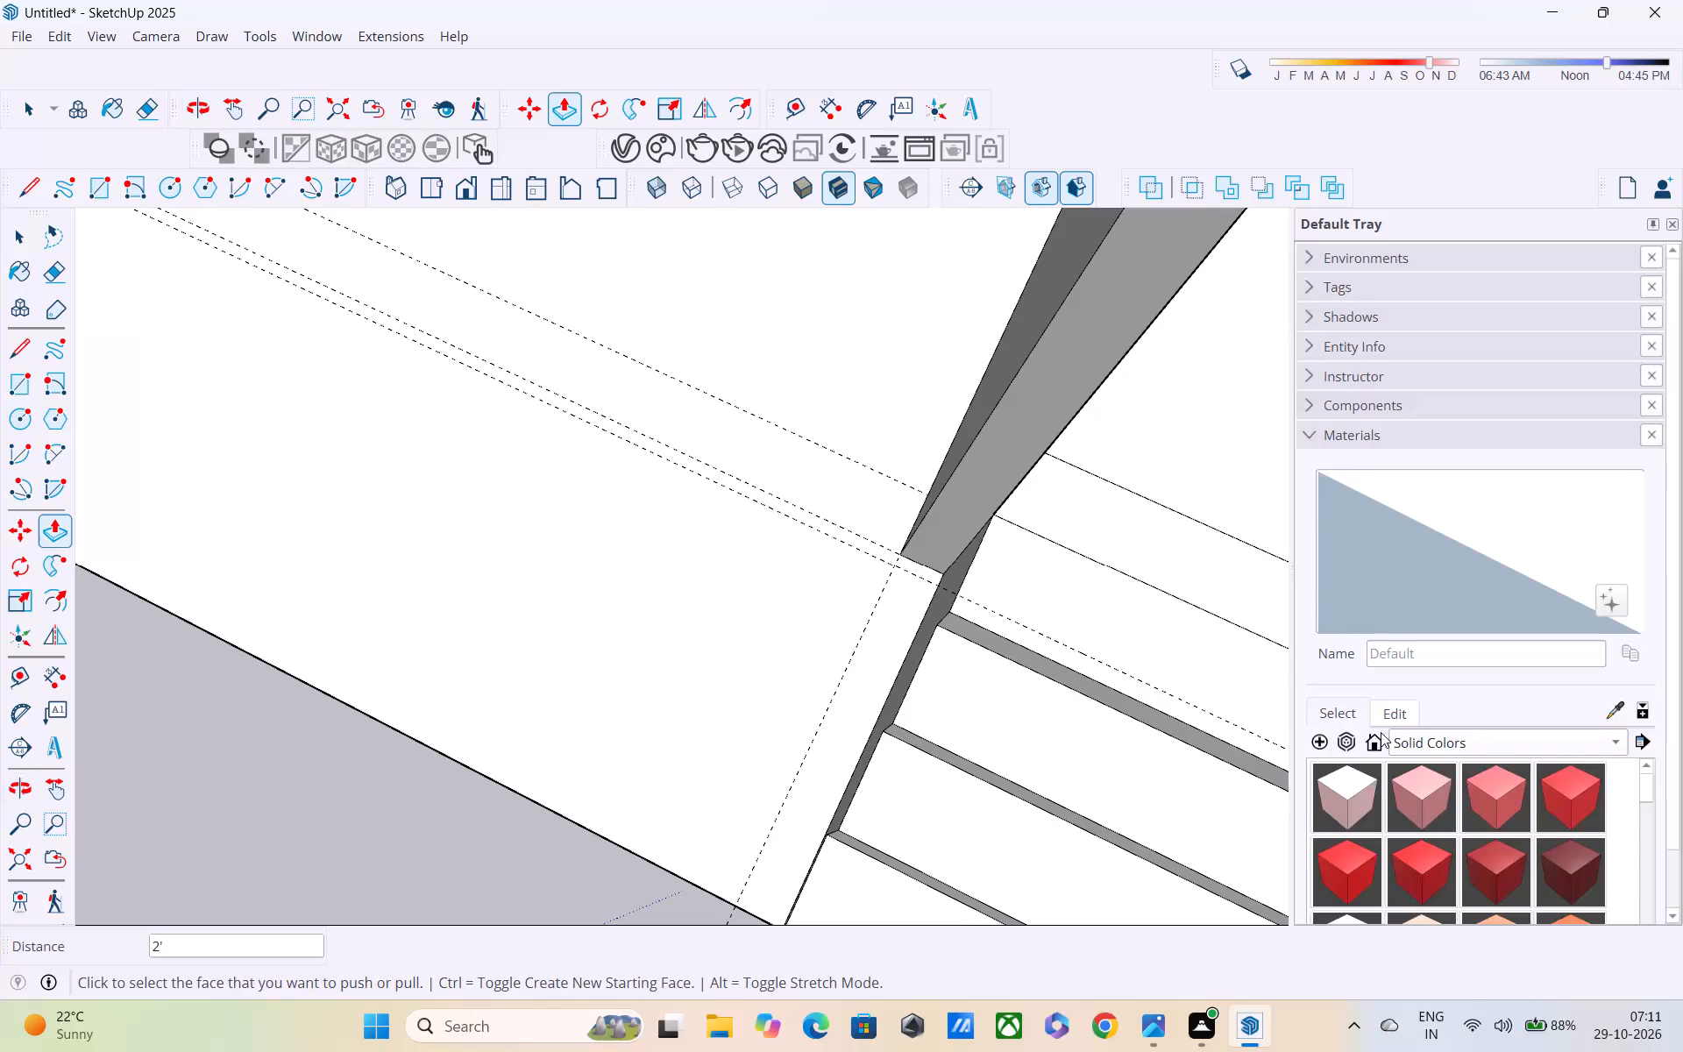
scroll(1376, 728, down, 5)
shift+middle_drag(676, 635, 109, 306)
scroll(109, 306, up, 1)
scroll(109, 305, down, 5)
middle_drag(376, 516, 540, 230)
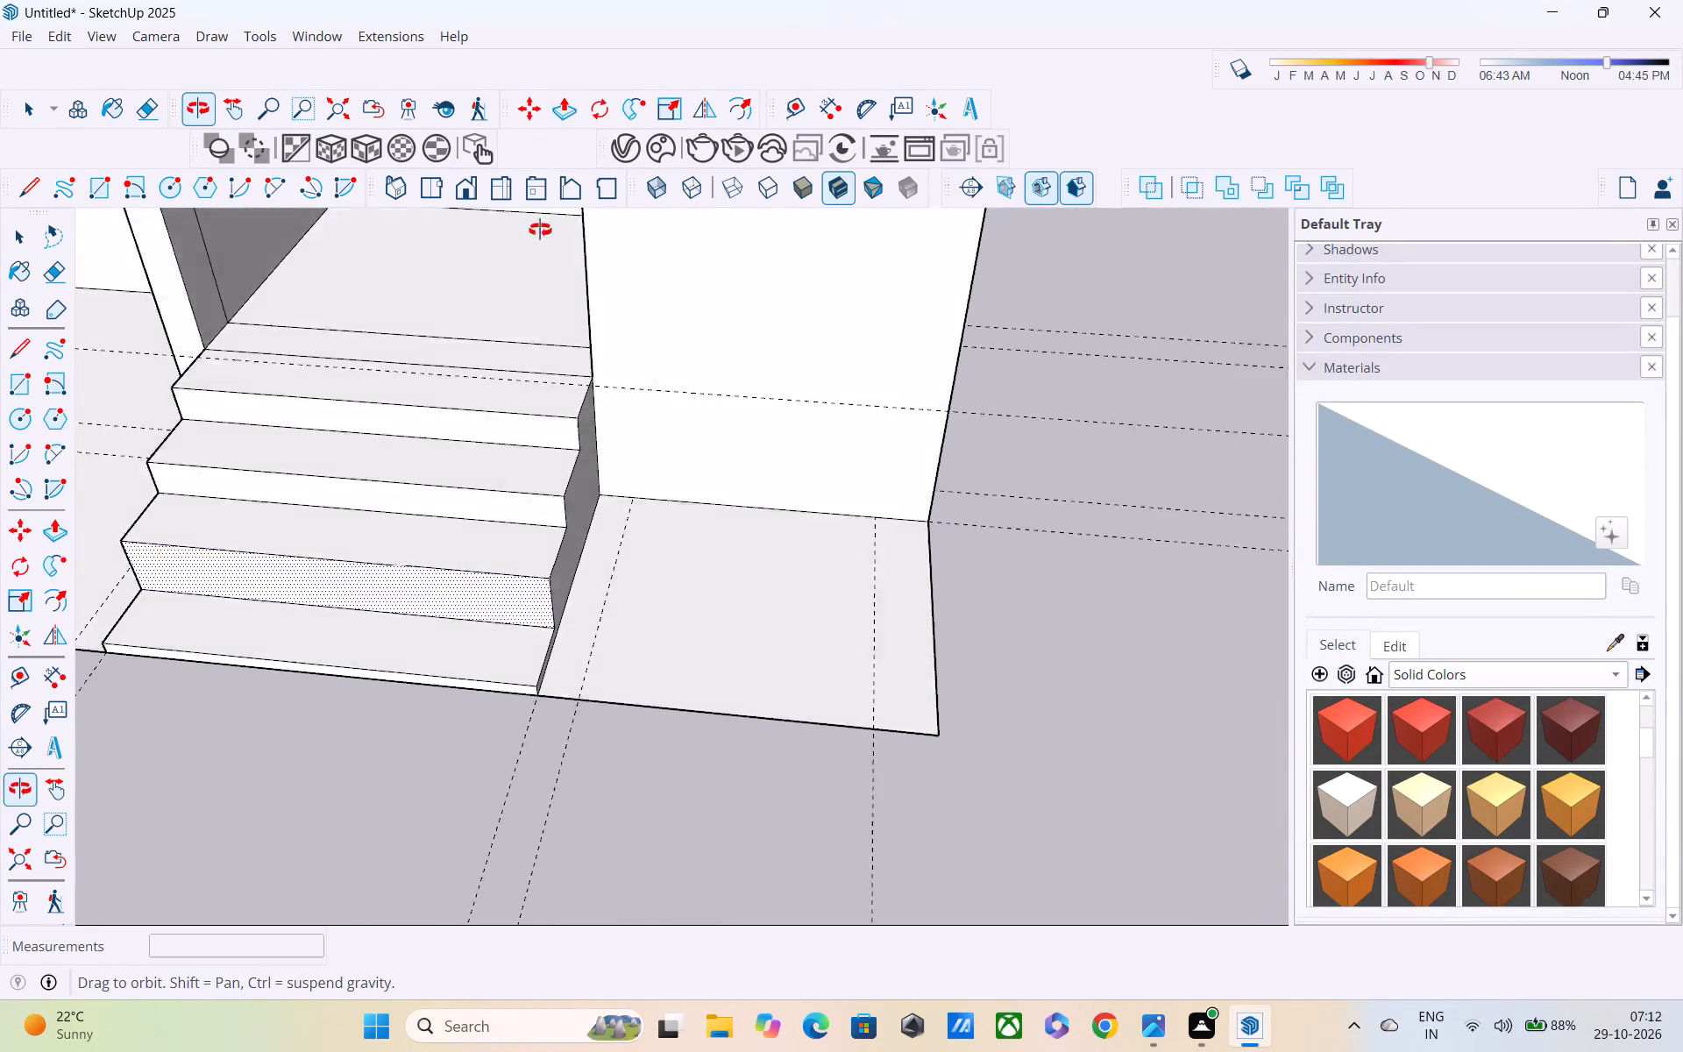
middle_drag(540, 230, 630, 21)
middle_drag(546, 501, 826, 763)
scroll(834, 755, up, 1)
scroll(834, 755, down, 6)
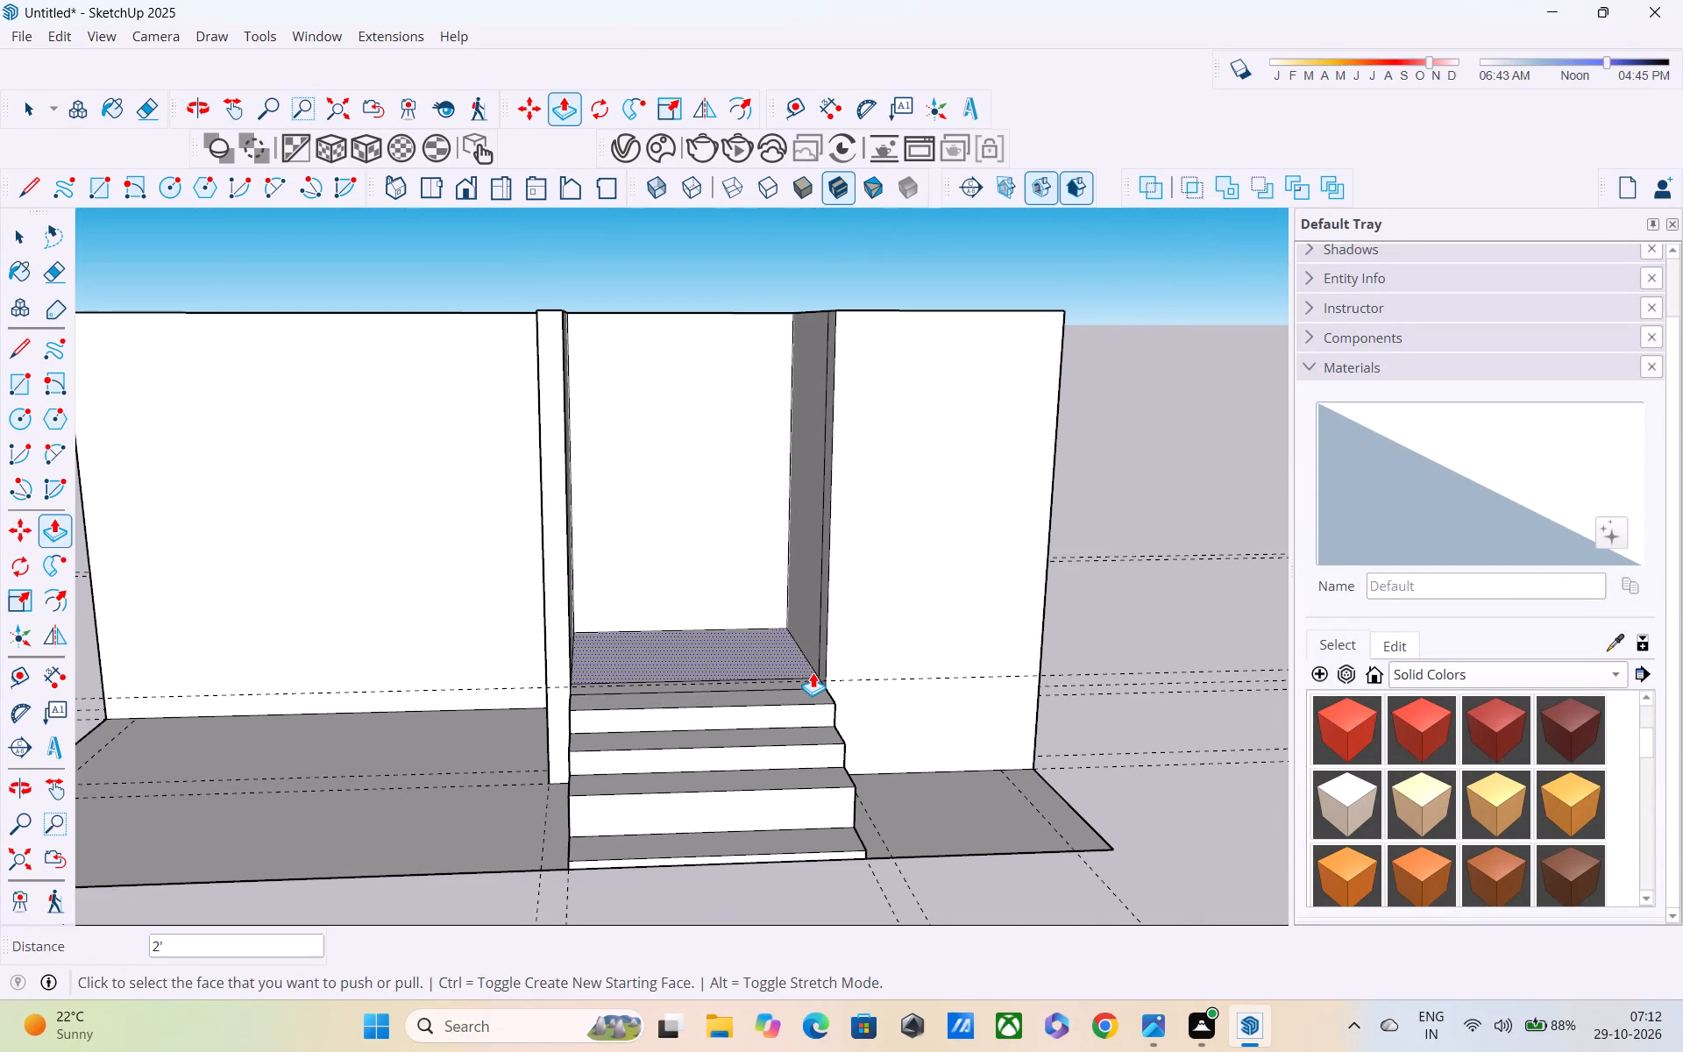
scroll(813, 672, down, 4)
middle_drag(813, 672, 1118, 591)
shift+middle_drag(1055, 572, 1115, 648)
middle_drag(1074, 650, 832, 744)
key(space)
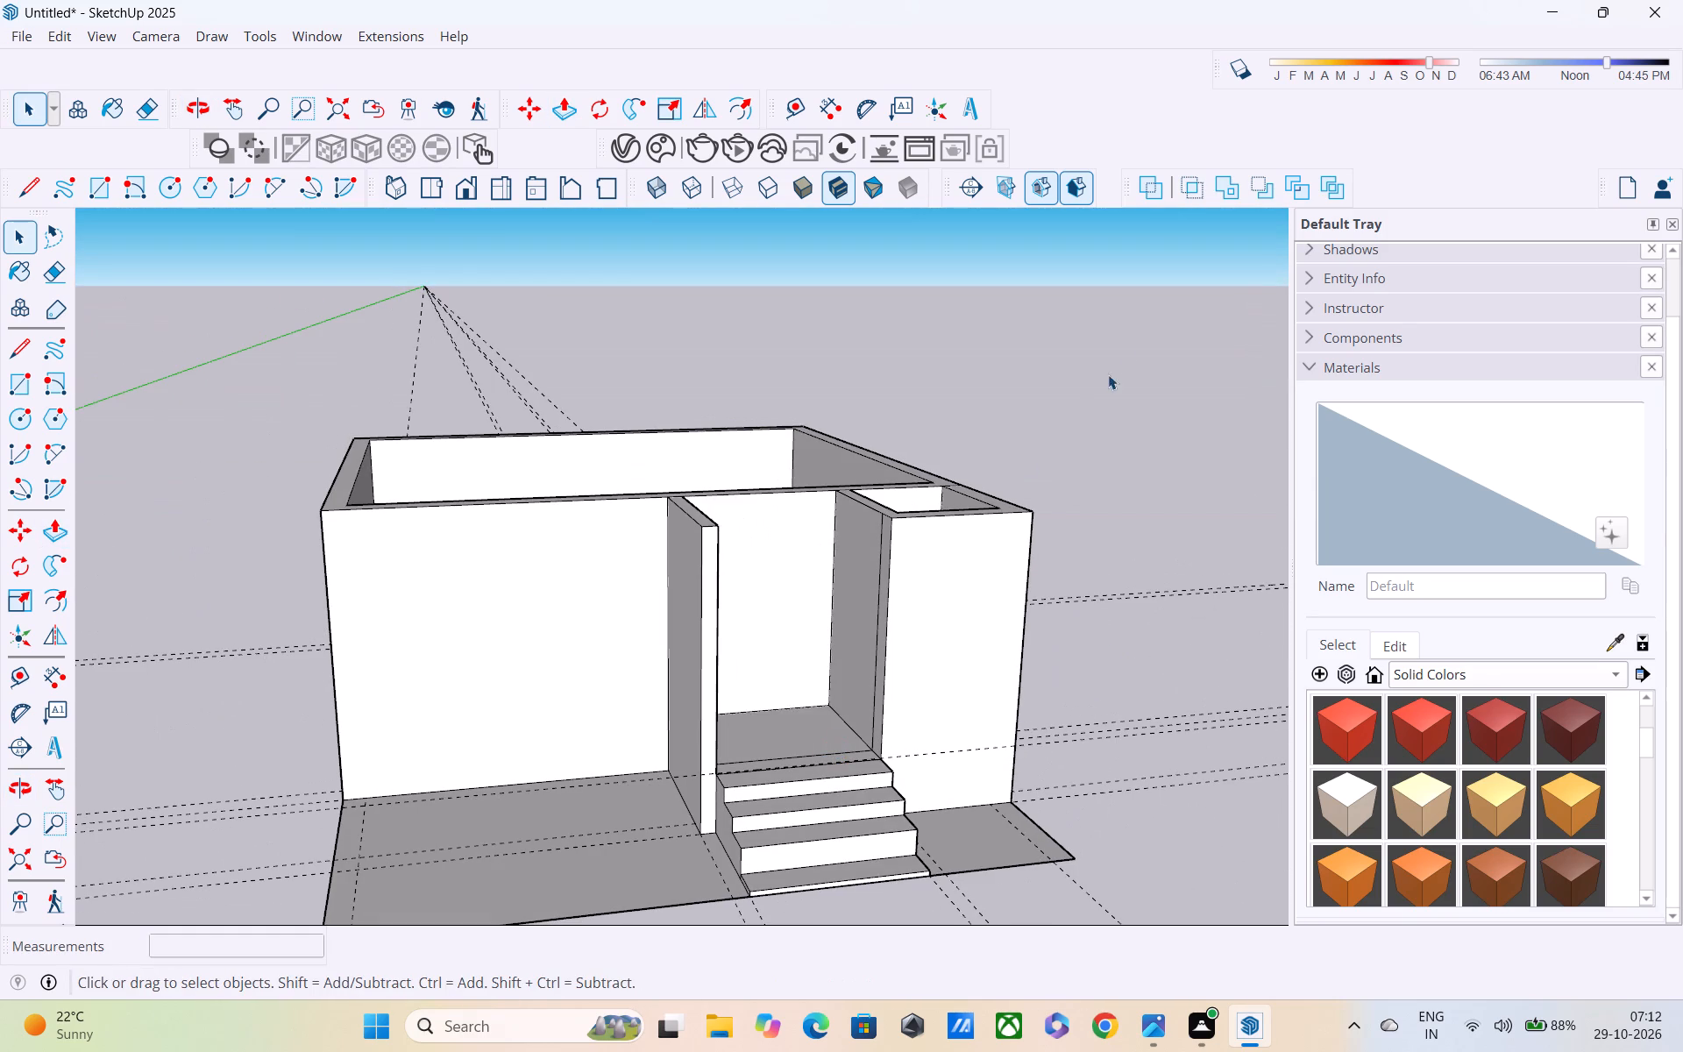
click(1123, 344)
scroll(1086, 483, down, 8)
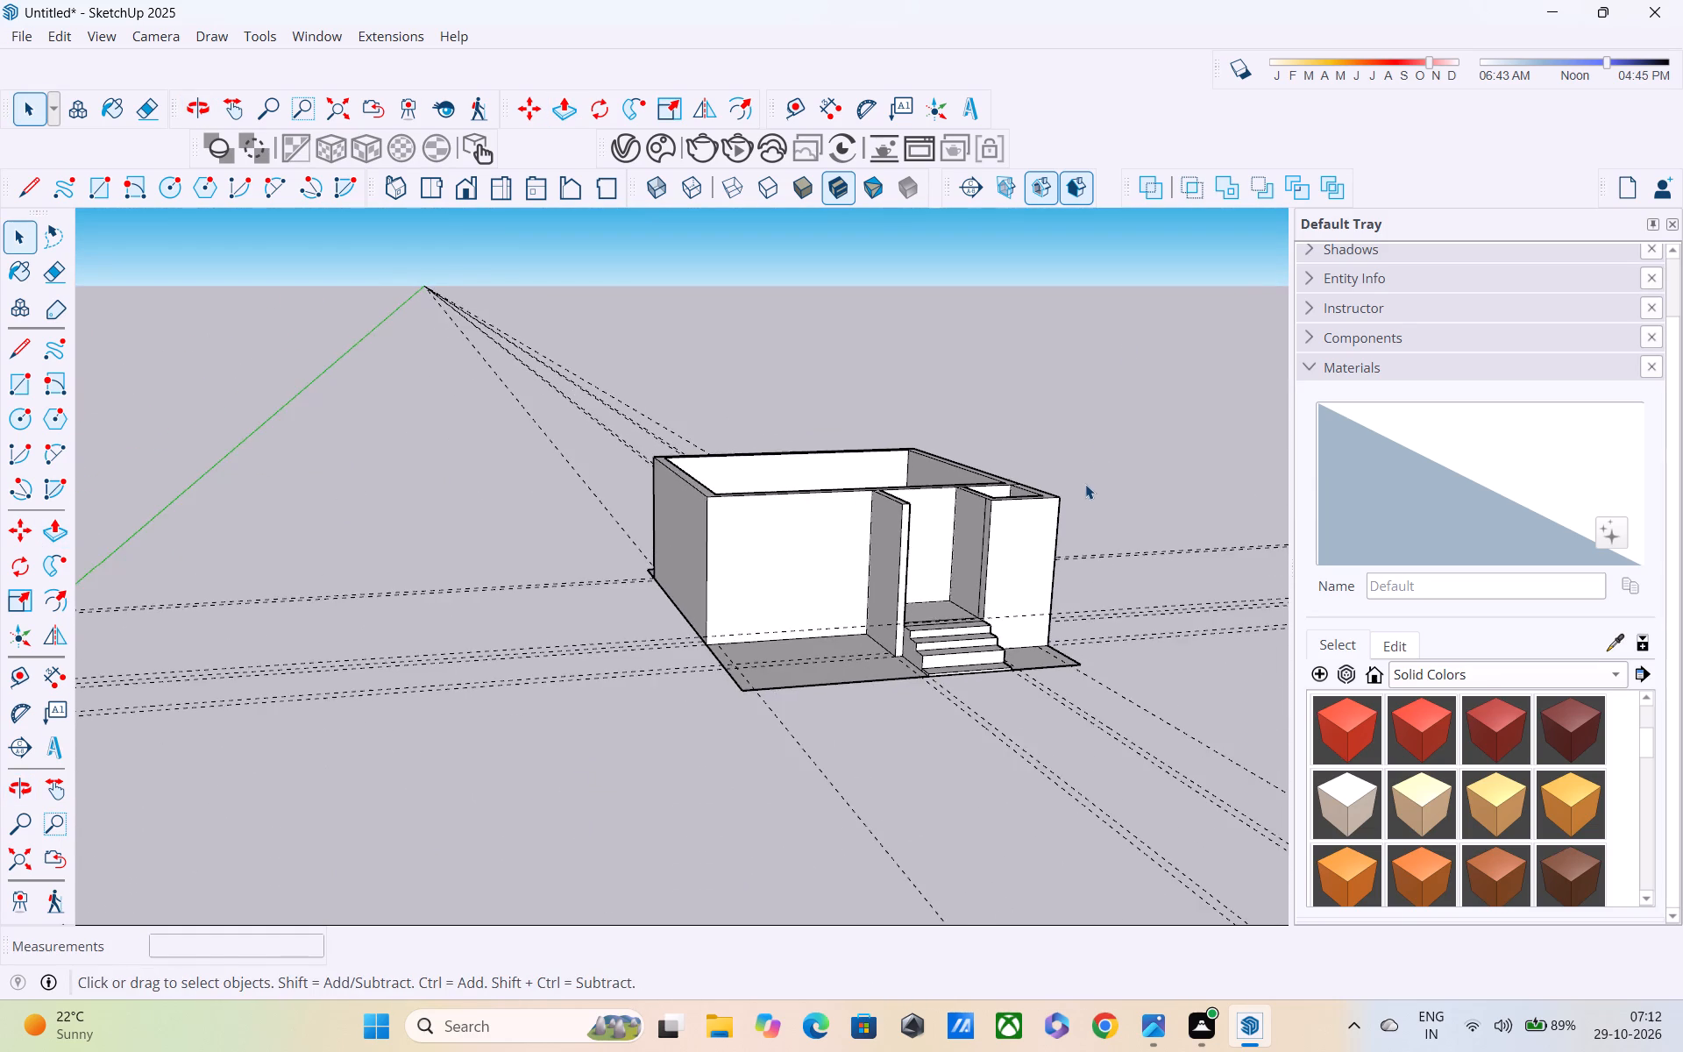
middle_drag(1085, 484, 1331, 699)
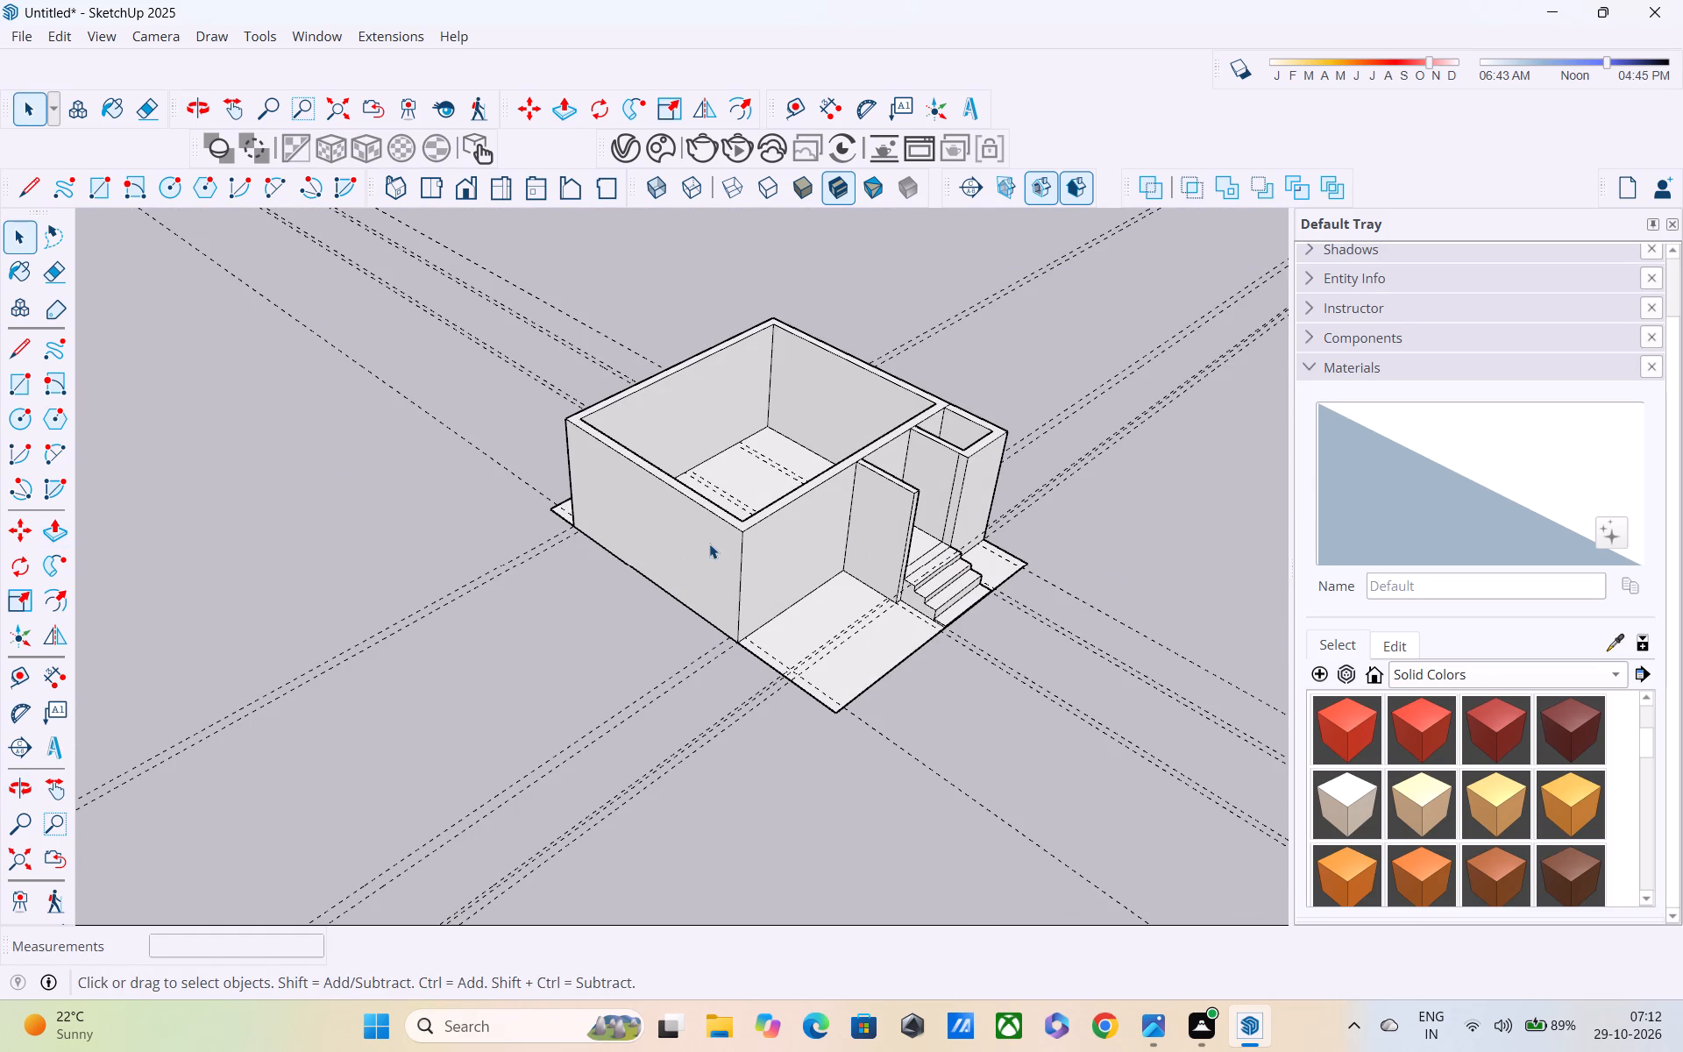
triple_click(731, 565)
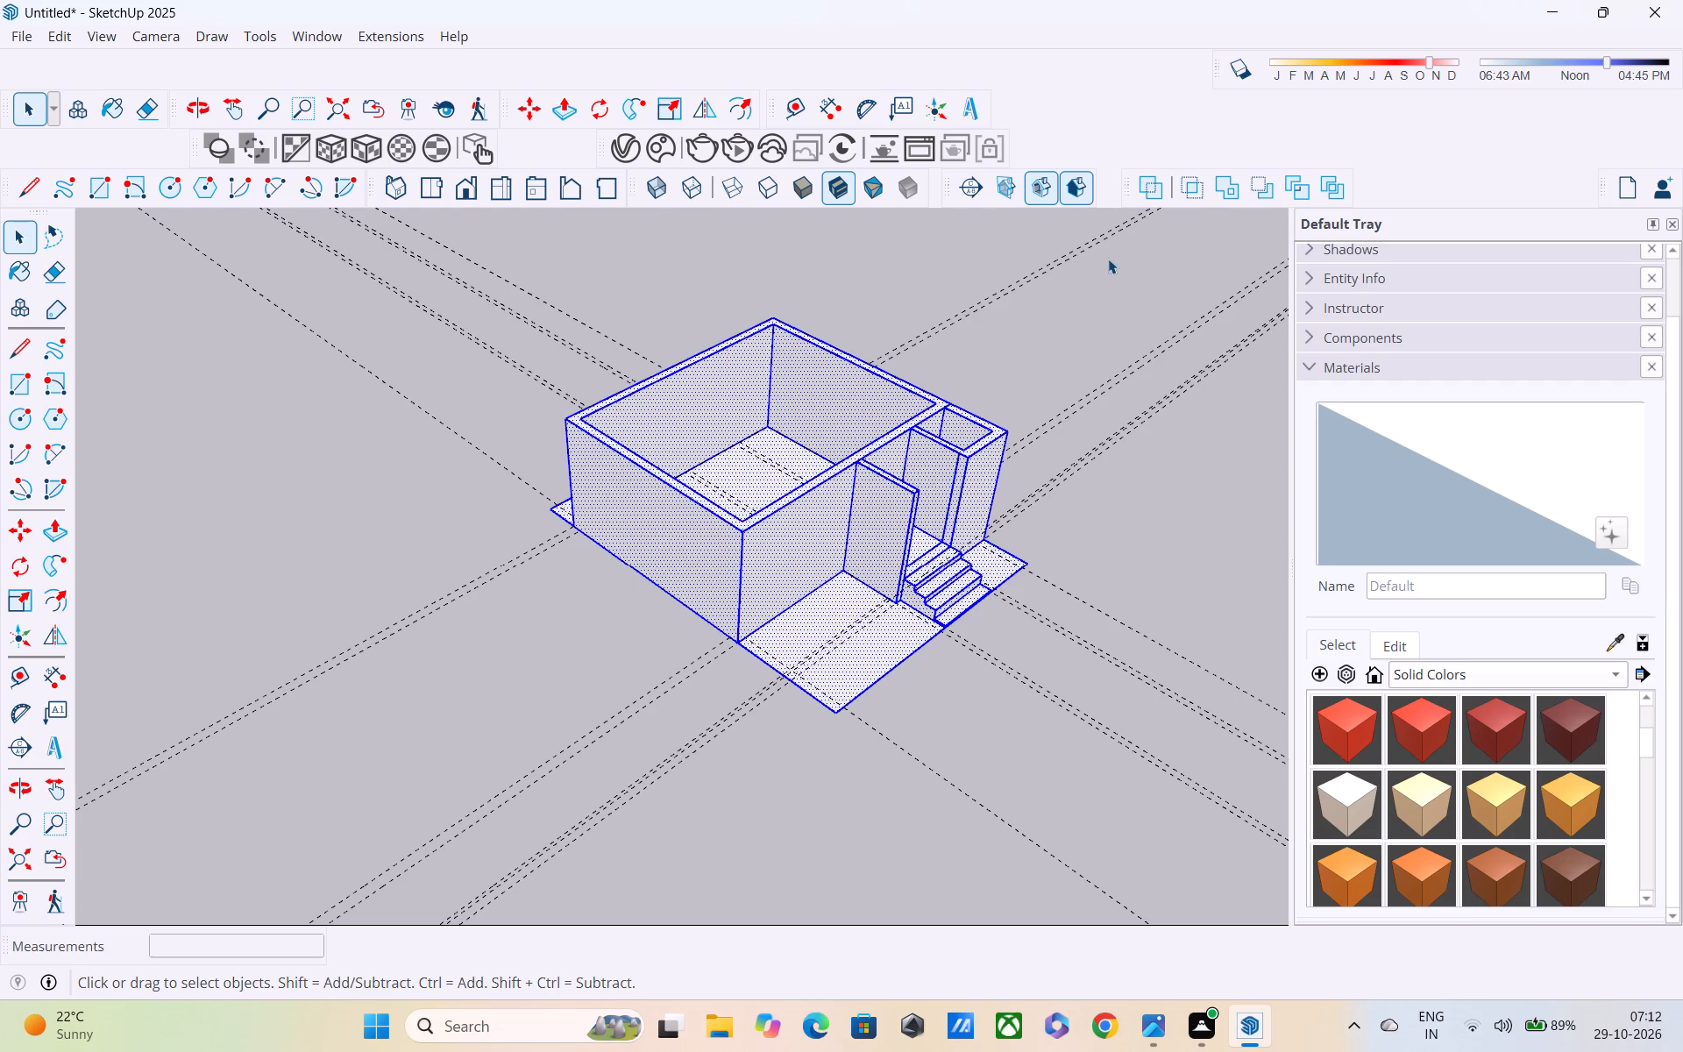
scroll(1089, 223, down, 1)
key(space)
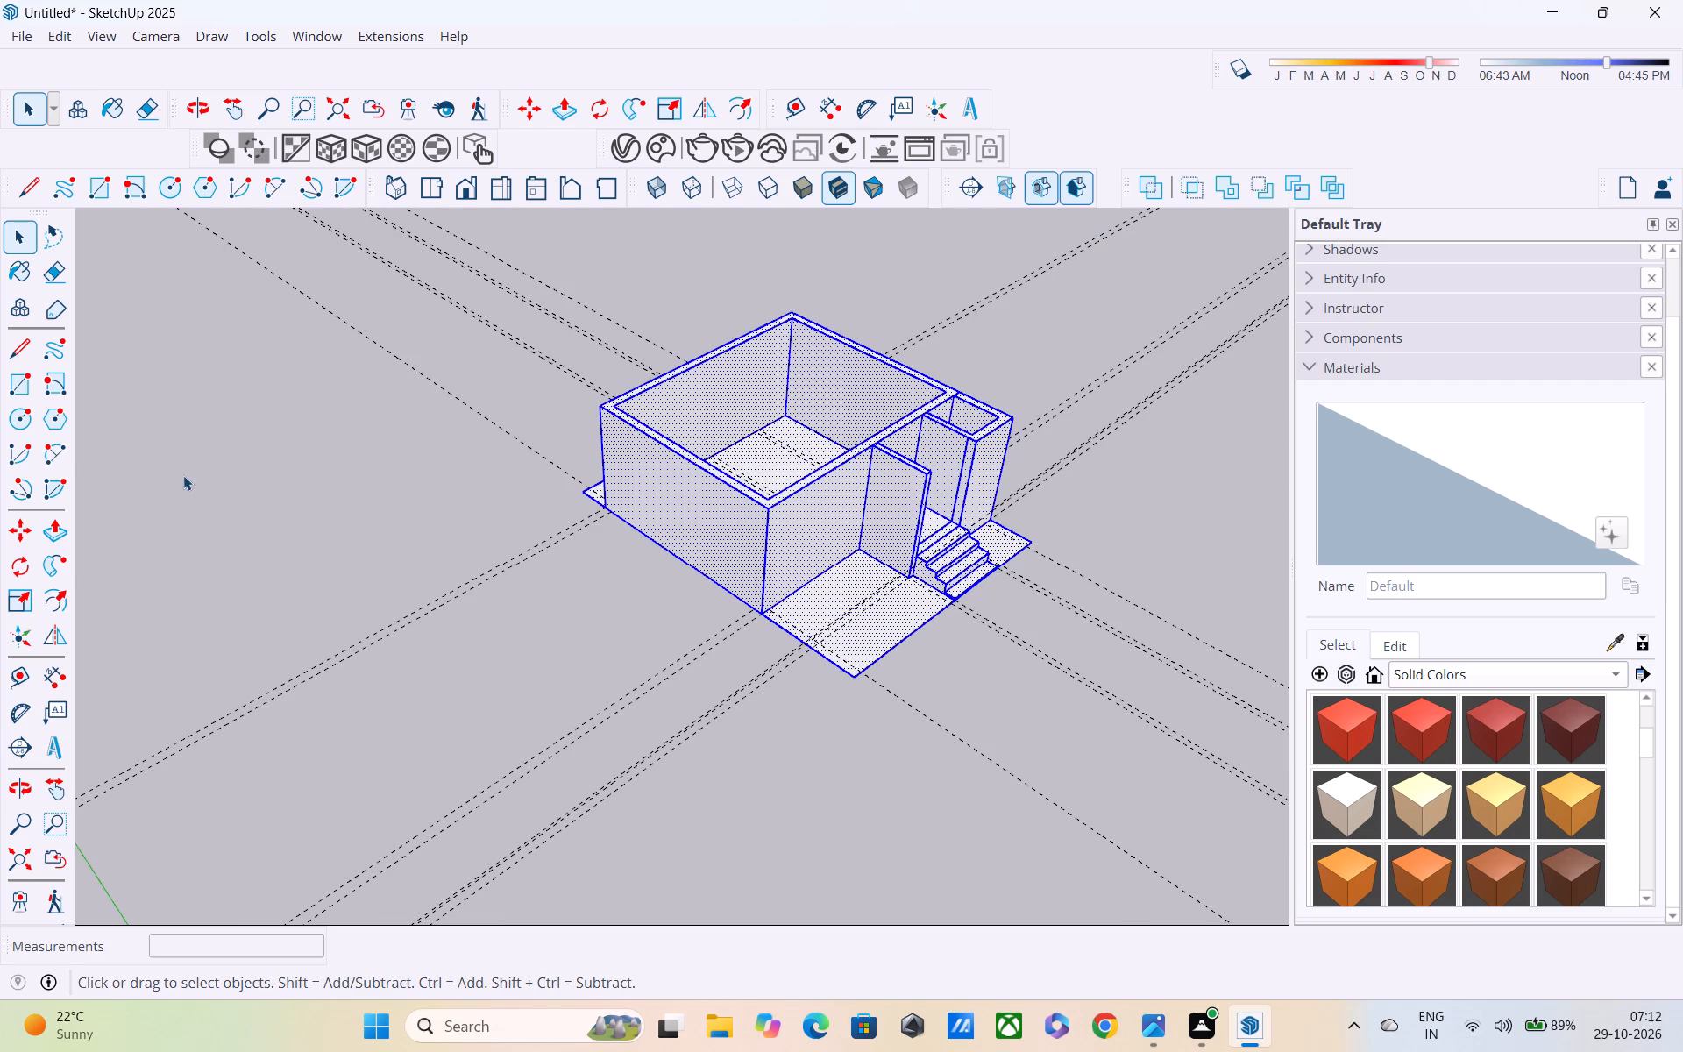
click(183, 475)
Select the main room's front wall faces with their edges, beside the projecting wall, behind the entrance and inside the small room.
middle_drag(556, 487, 39, 615)
scroll(337, 550, up, 2)
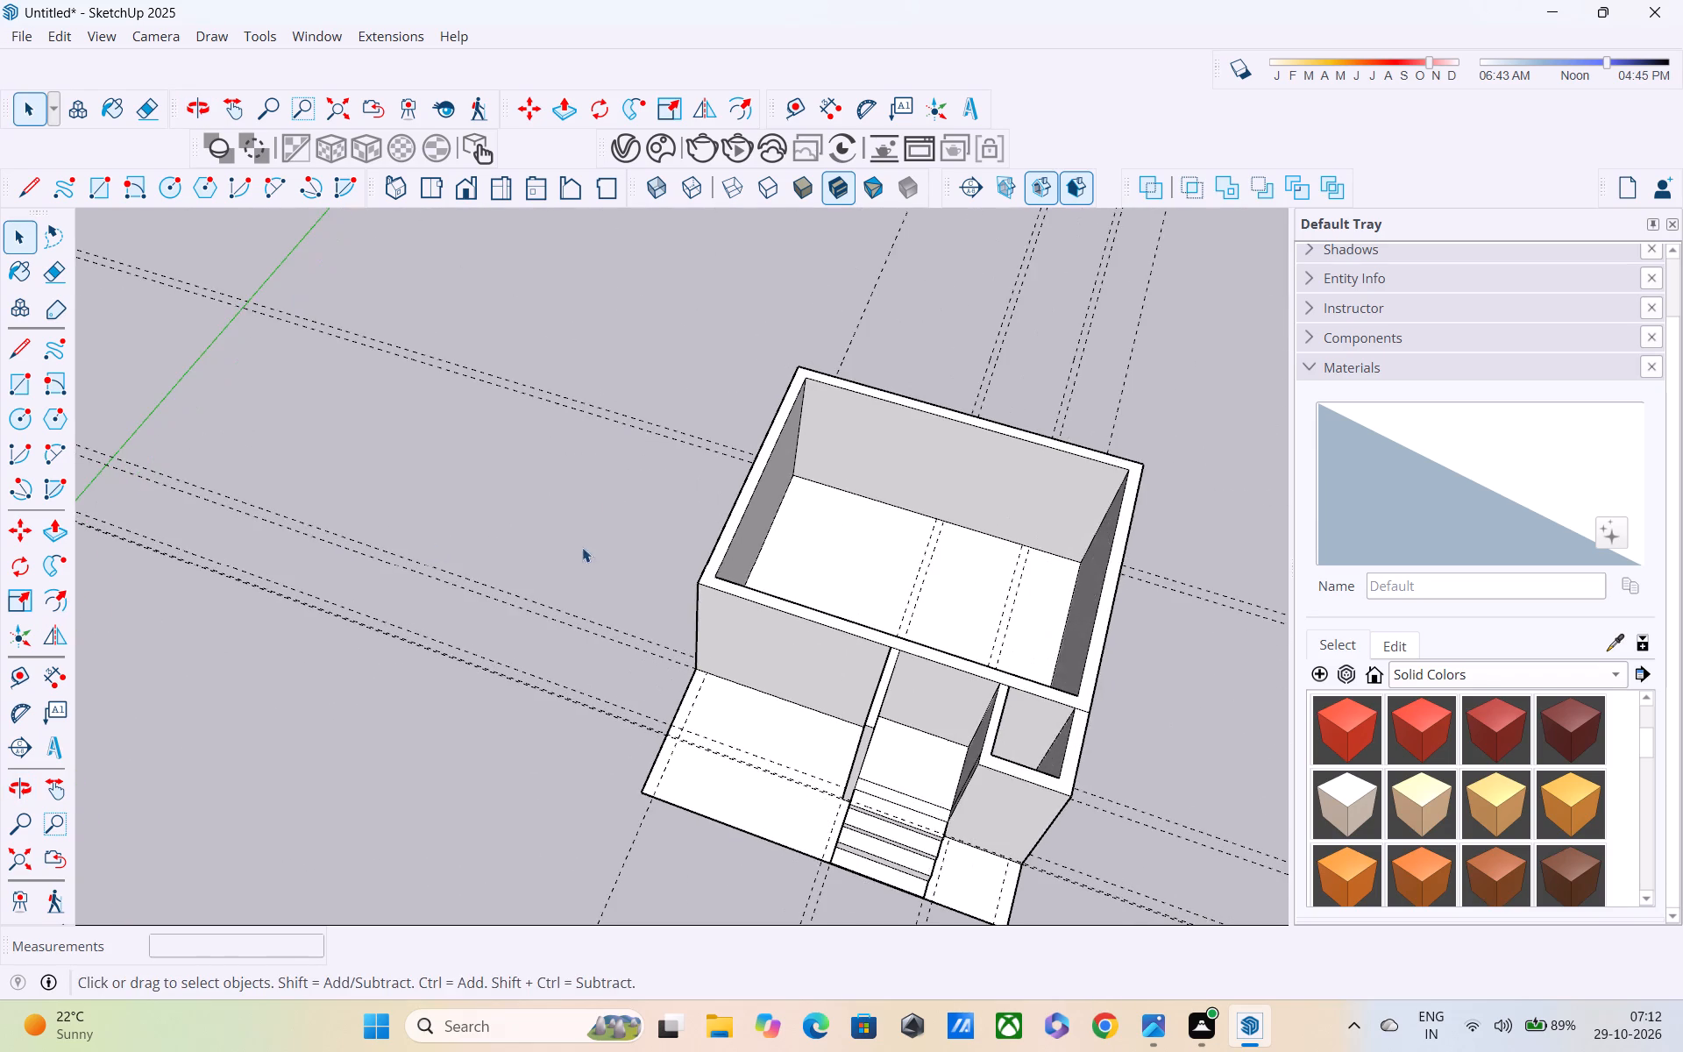
middle_drag(604, 561, 1279, 417)
scroll(870, 586, up, 2)
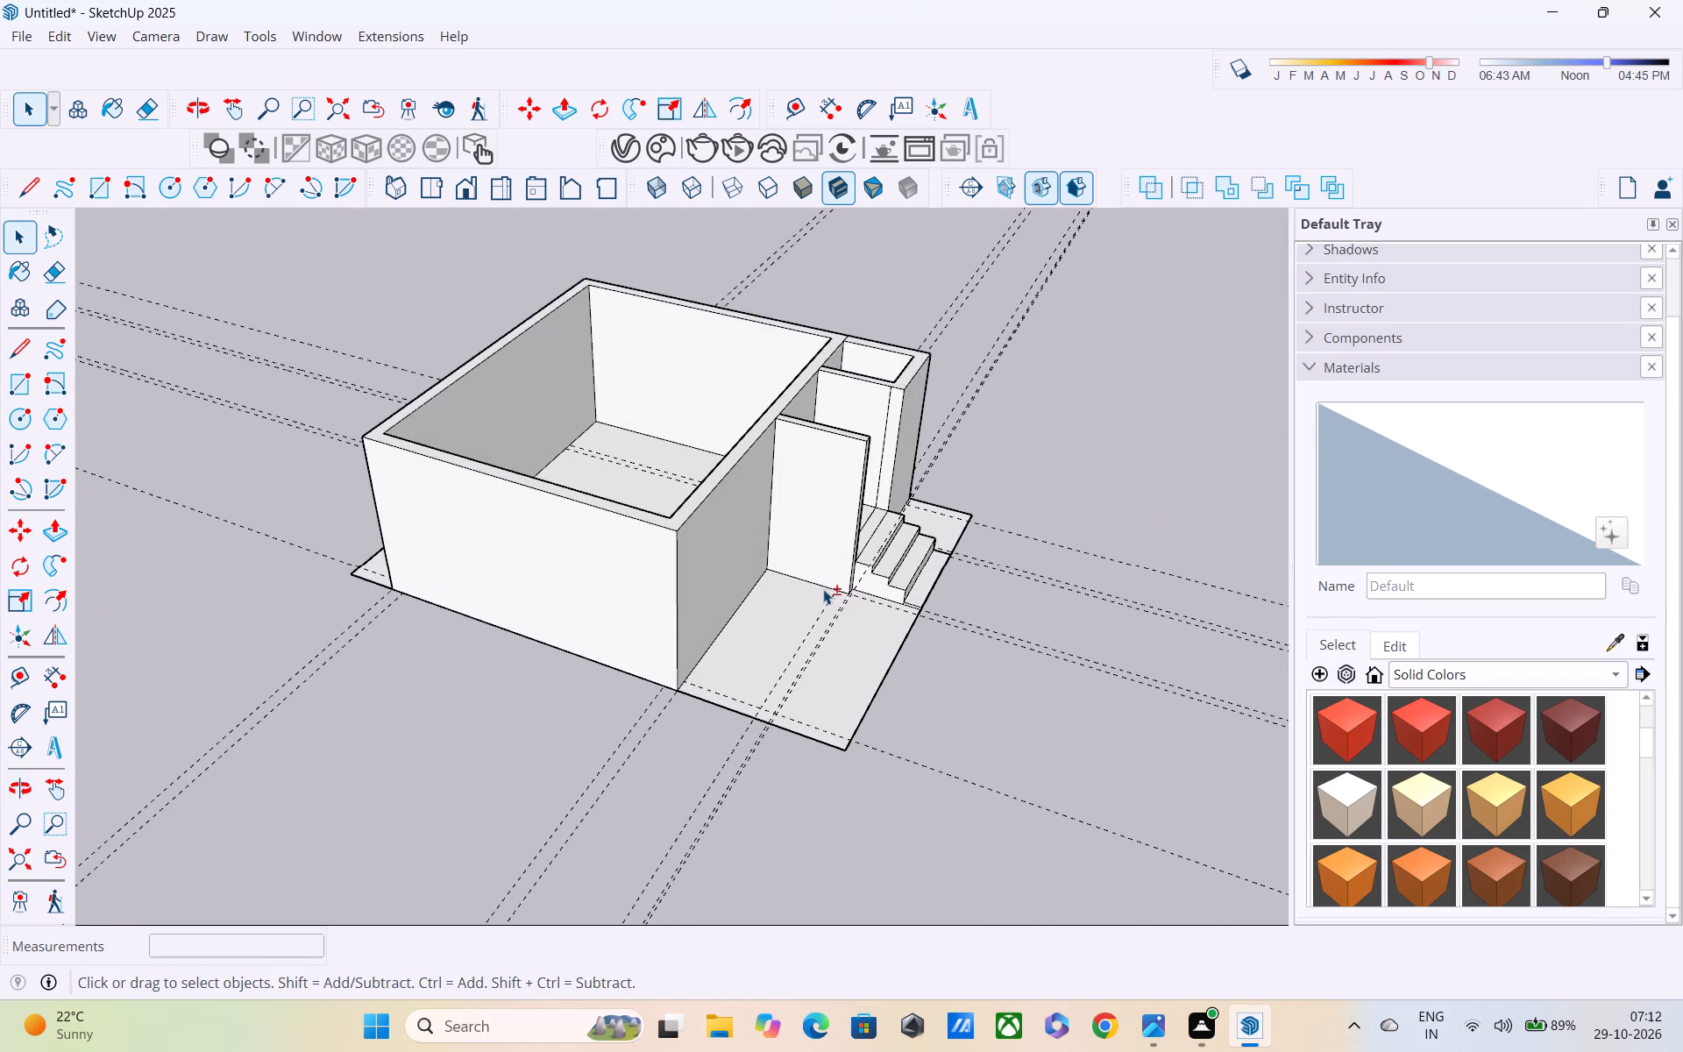
shift+click(707, 546)
shift+click(707, 546)
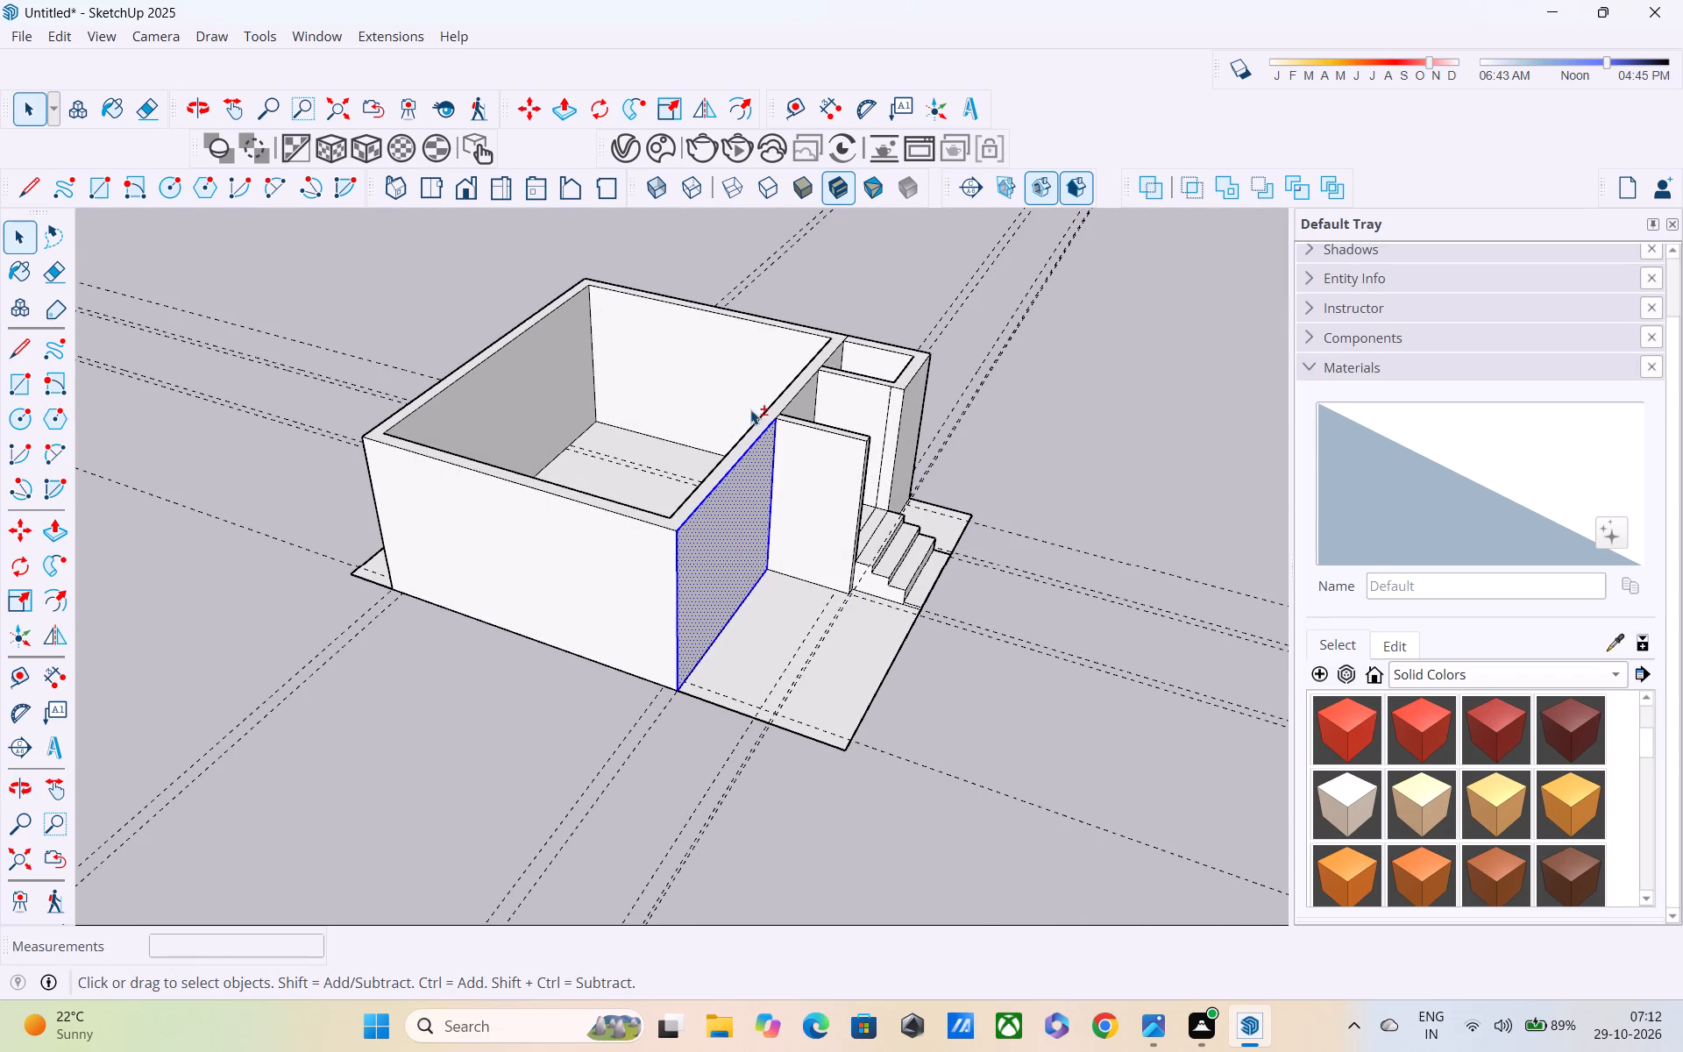
shift+middle_drag(753, 405, 137, 573)
shift+scroll(151, 632, up, 1)
shift+middle_drag(152, 633, 708, 631)
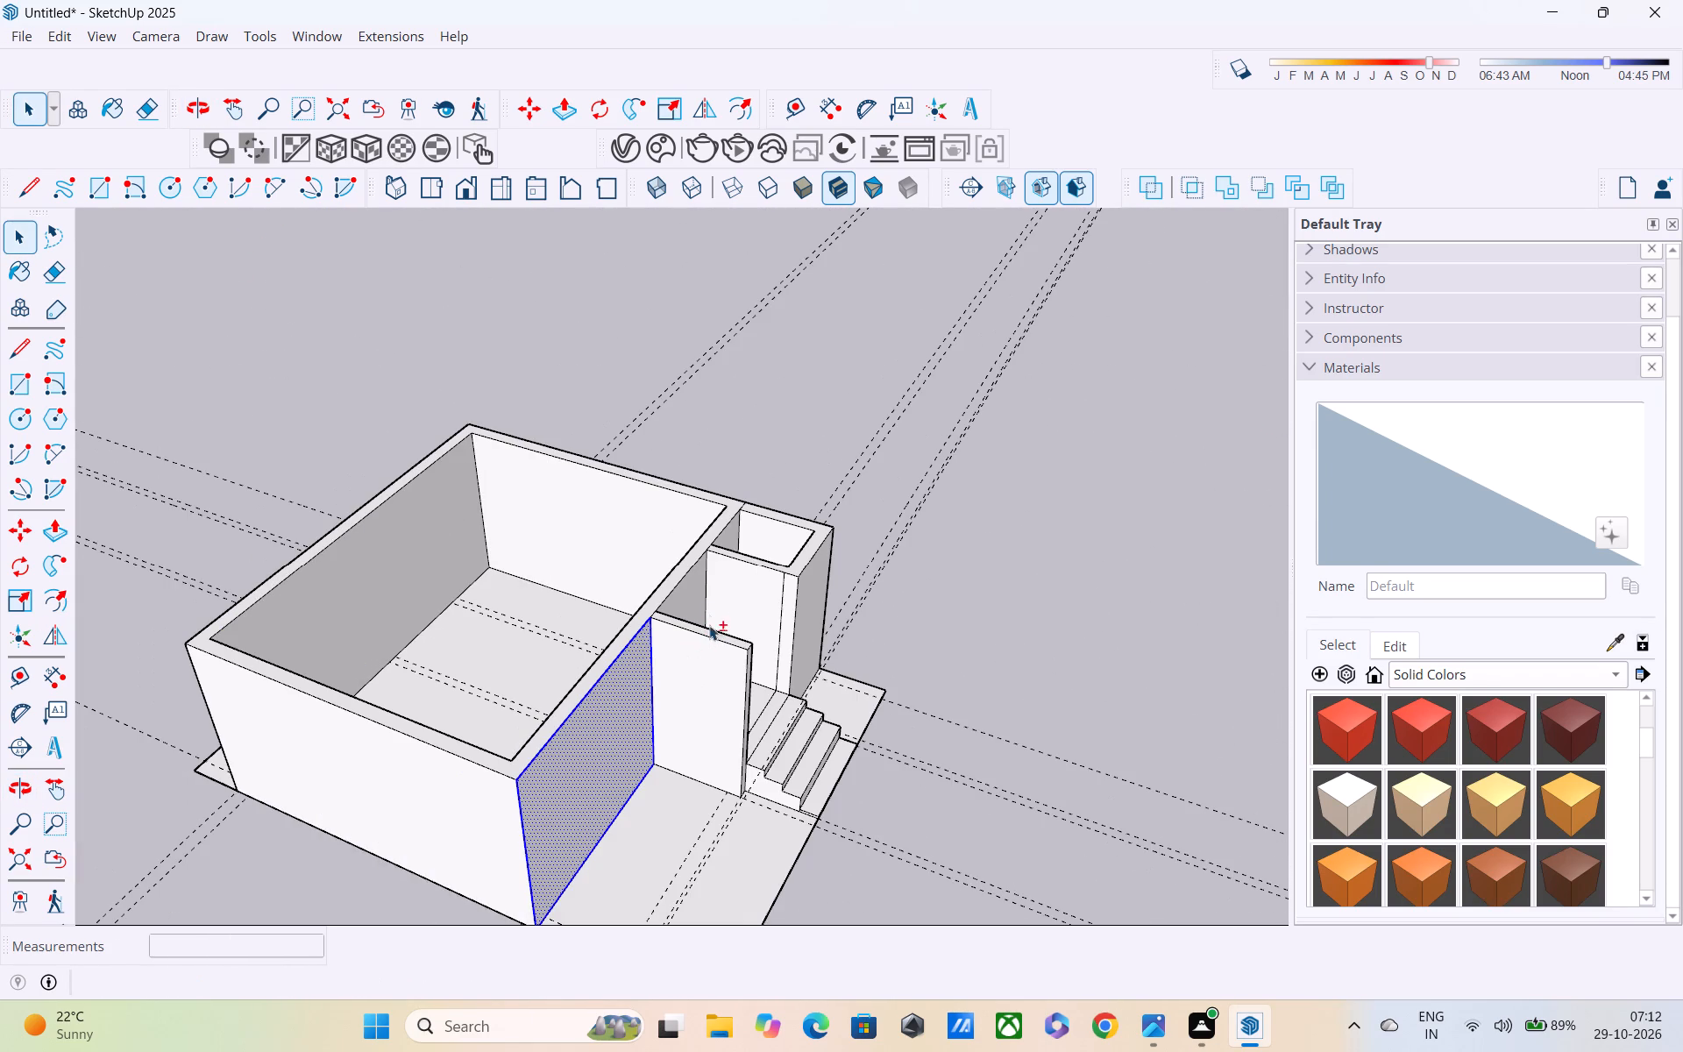
shift+click(691, 590)
shift+click(691, 590)
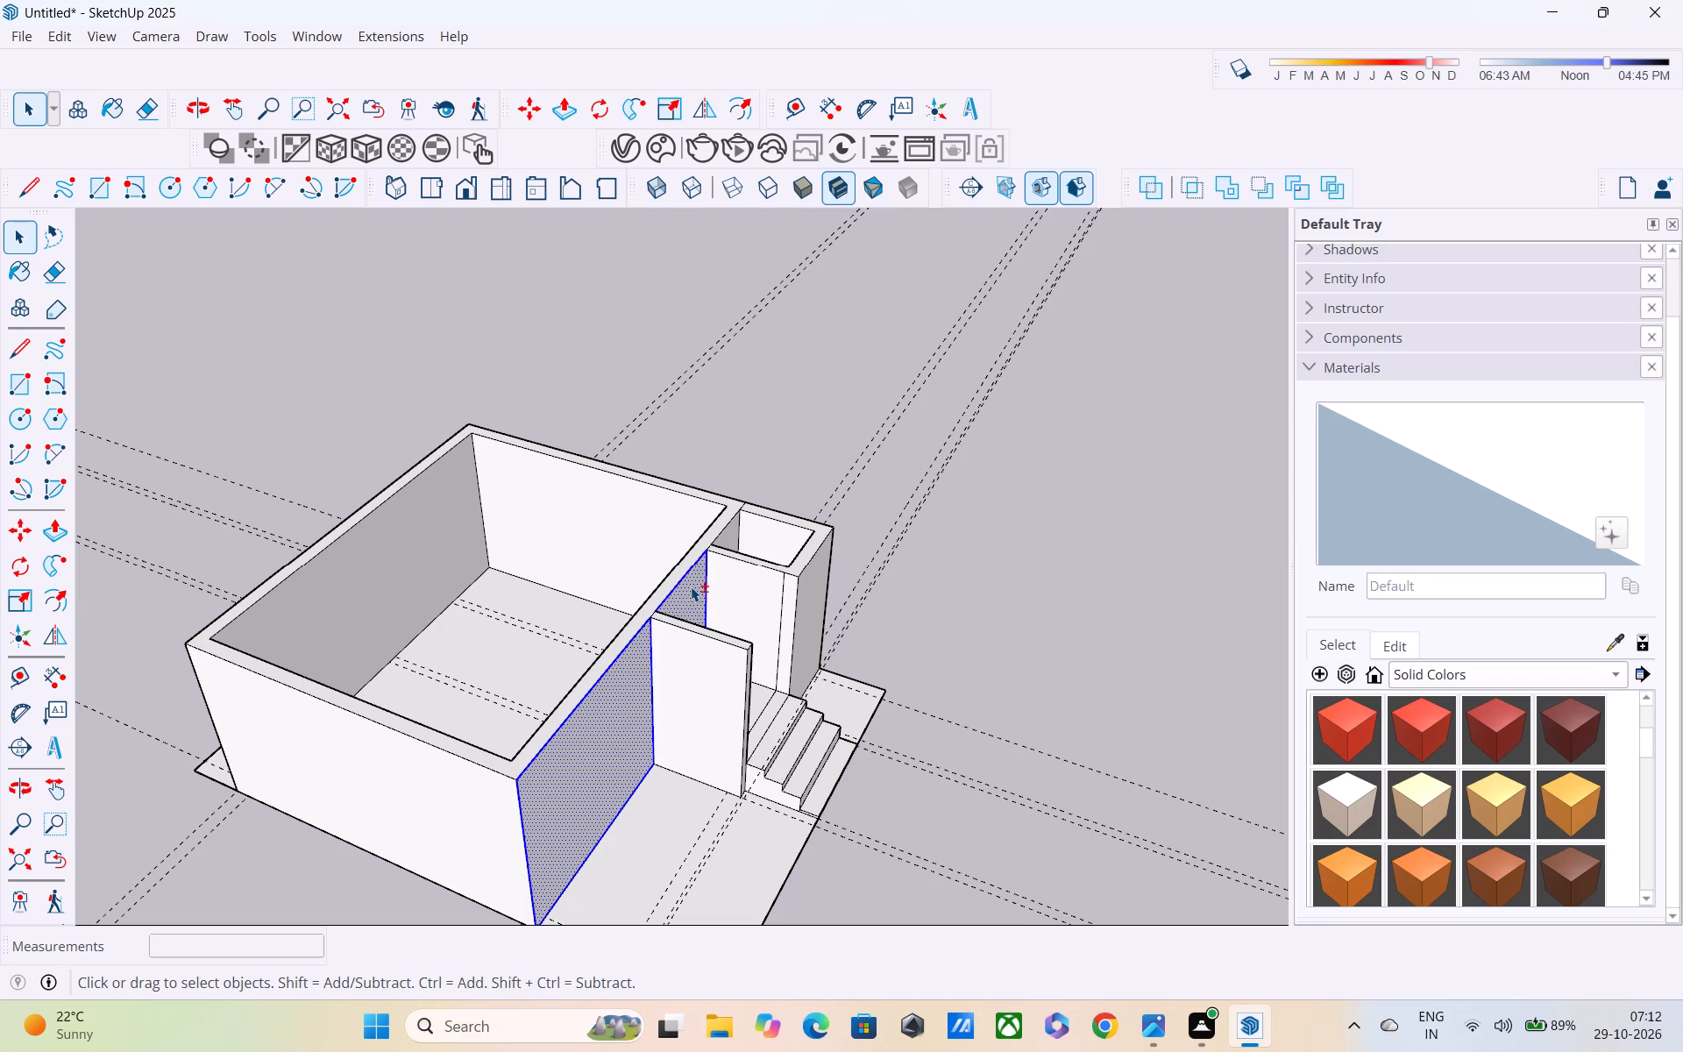
middle_drag(706, 526, 329, 681)
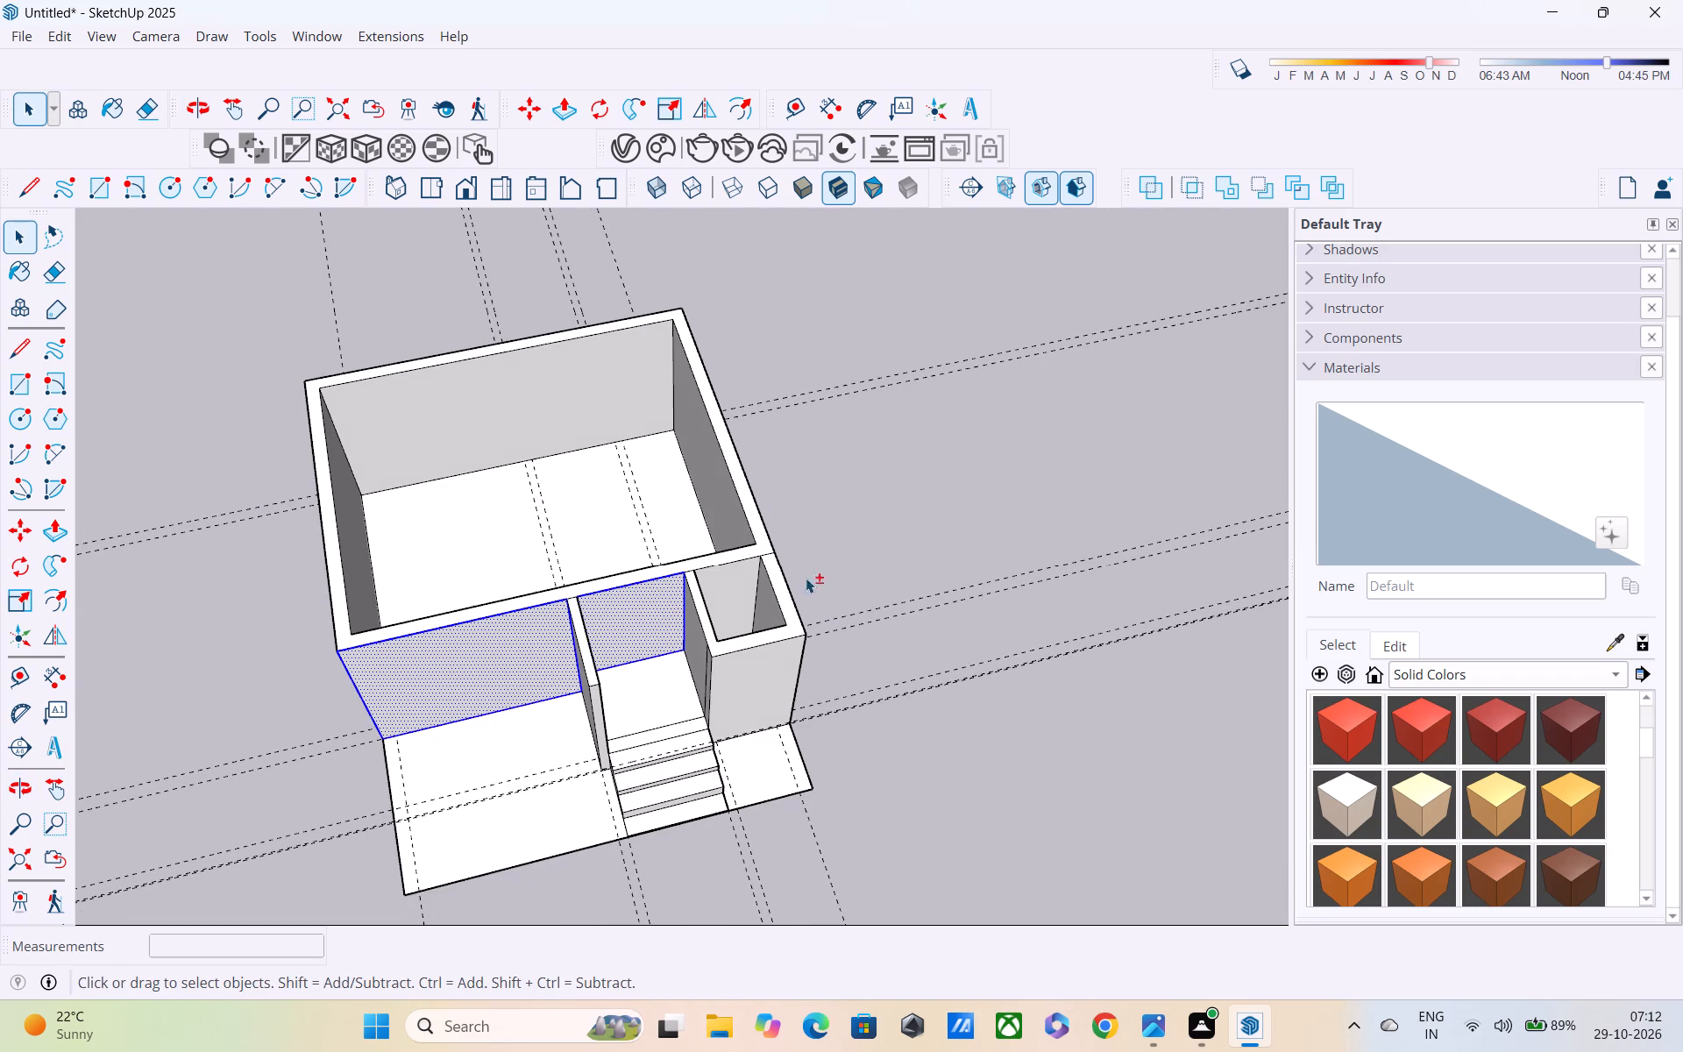
shift+click(726, 581)
shift+click(726, 581)
Add the main room's outer side and rear wall faces, with their edges, to the selection.
middle_drag(800, 530, 110, 493)
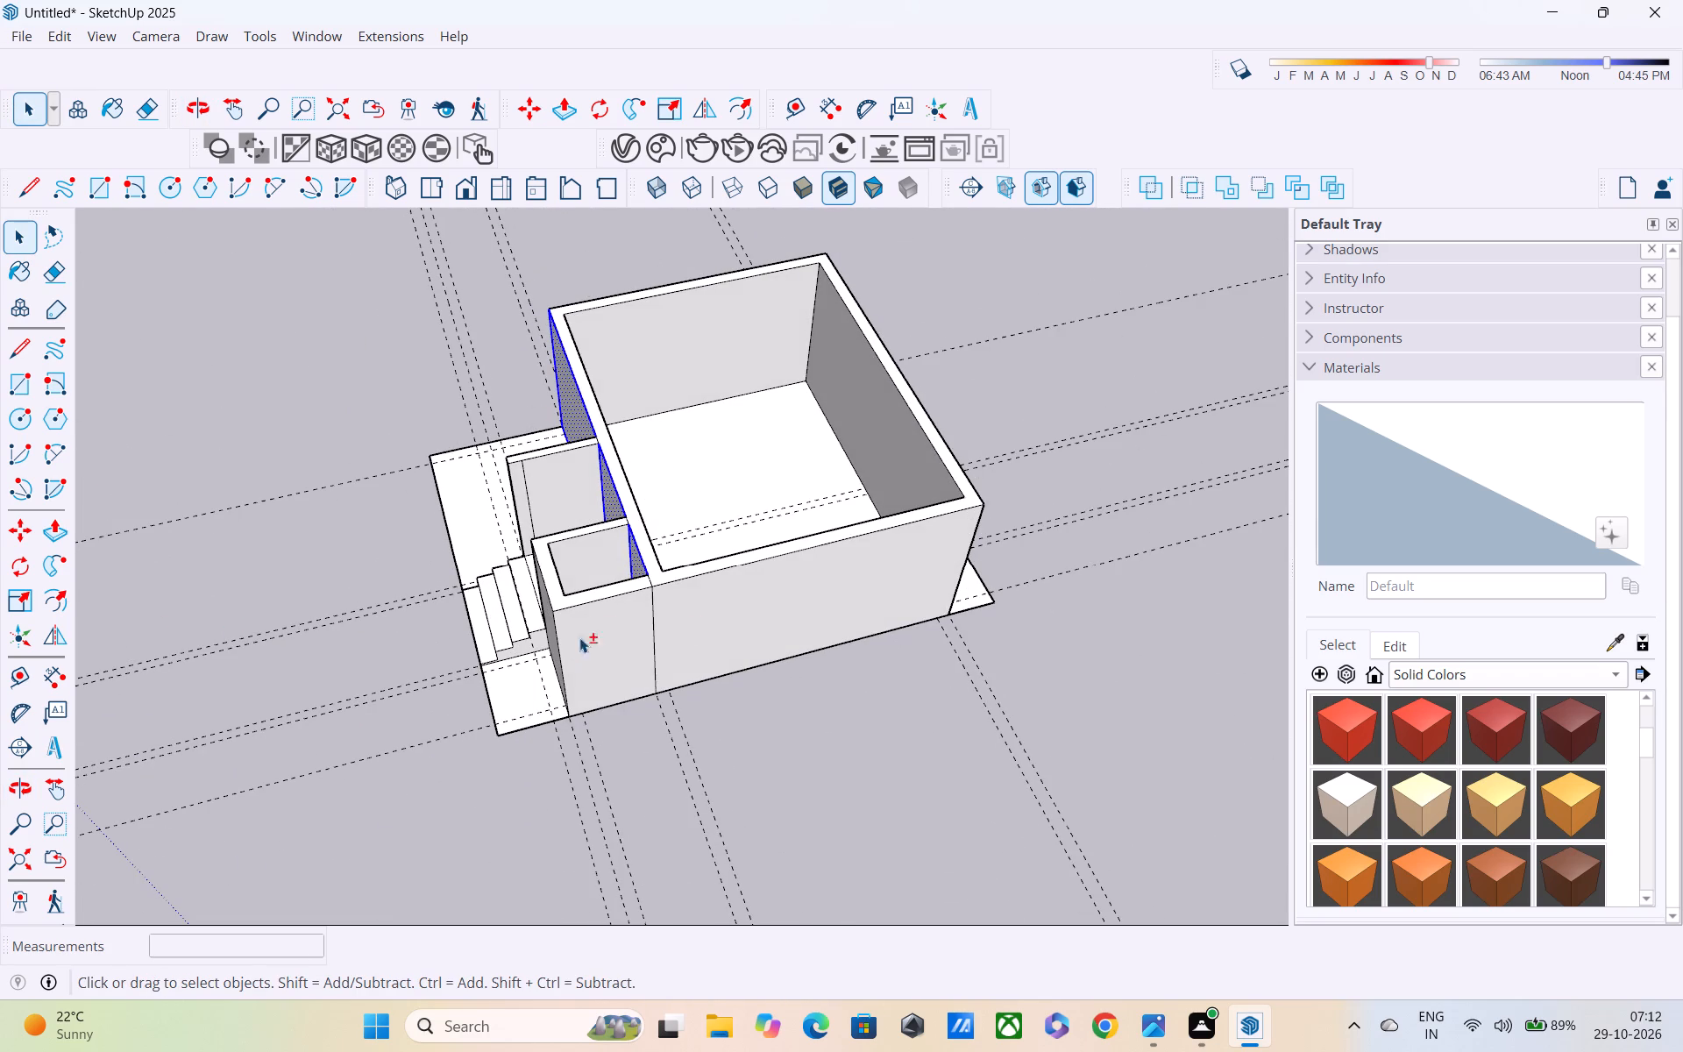
shift+double_click(702, 620)
shift+middle_drag(703, 619, 10, 910)
shift+middle_drag(231, 821, 309, 693)
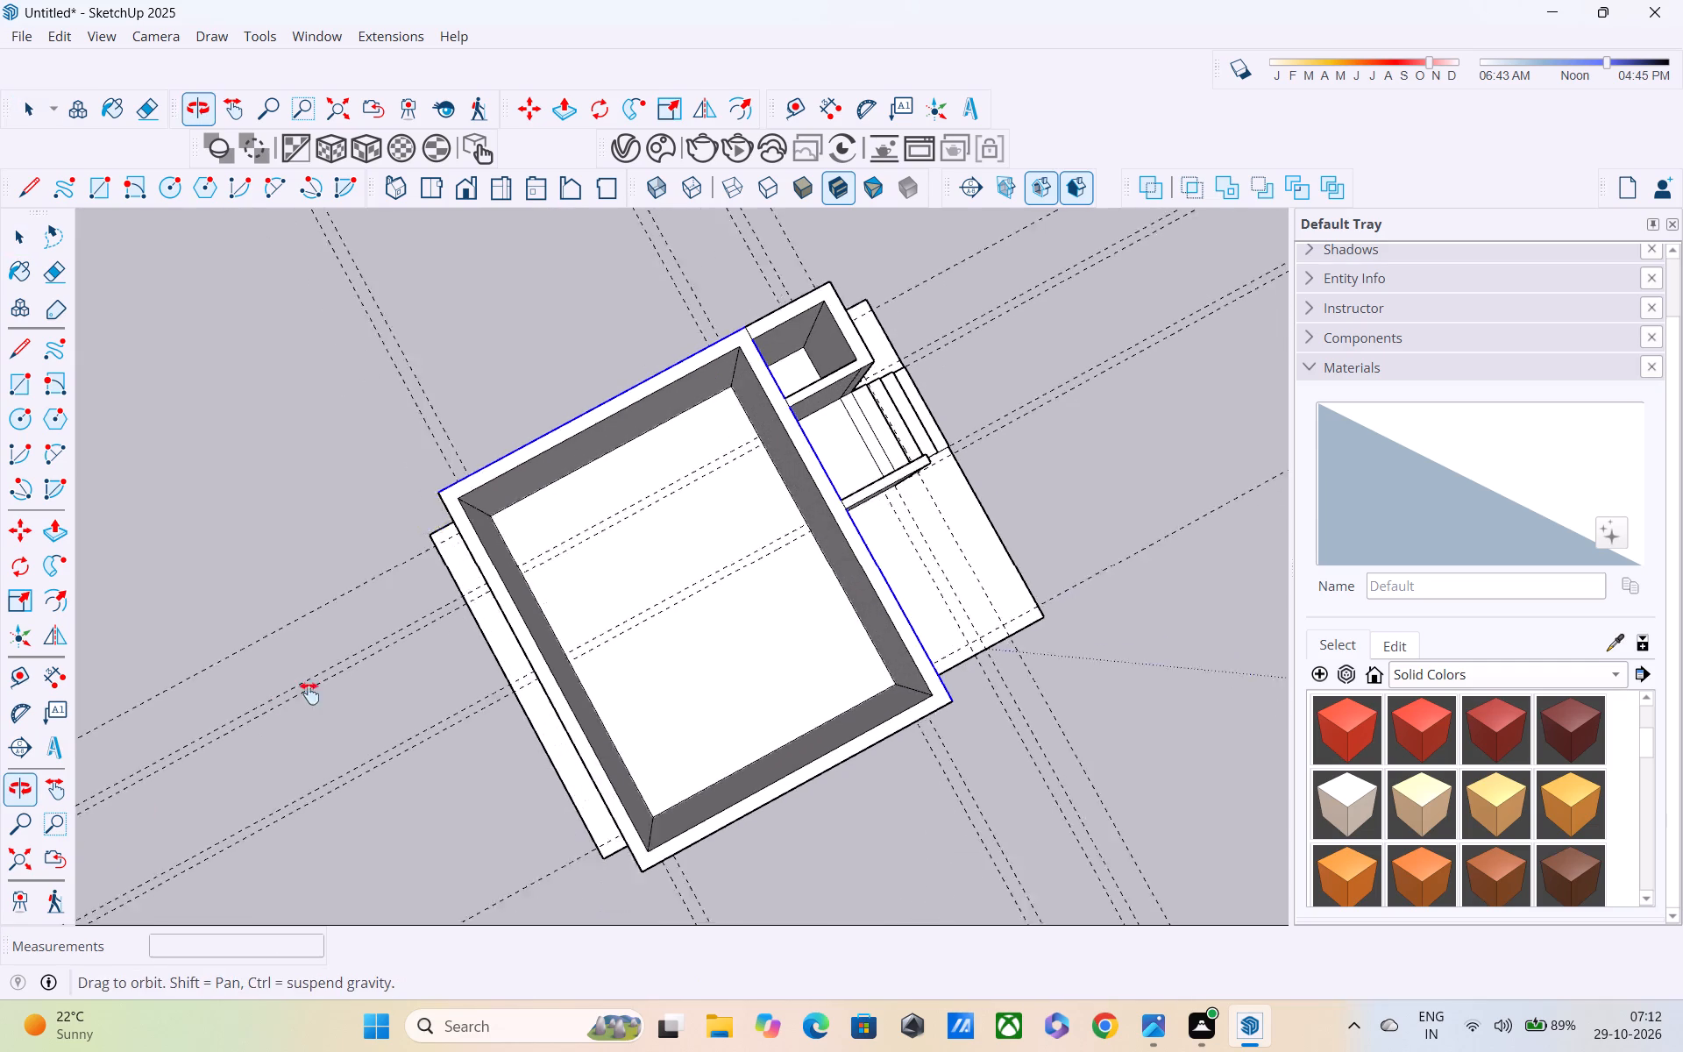
shift+middle_drag(309, 693, 333, 654)
shift+middle_drag(782, 774, 991, 50)
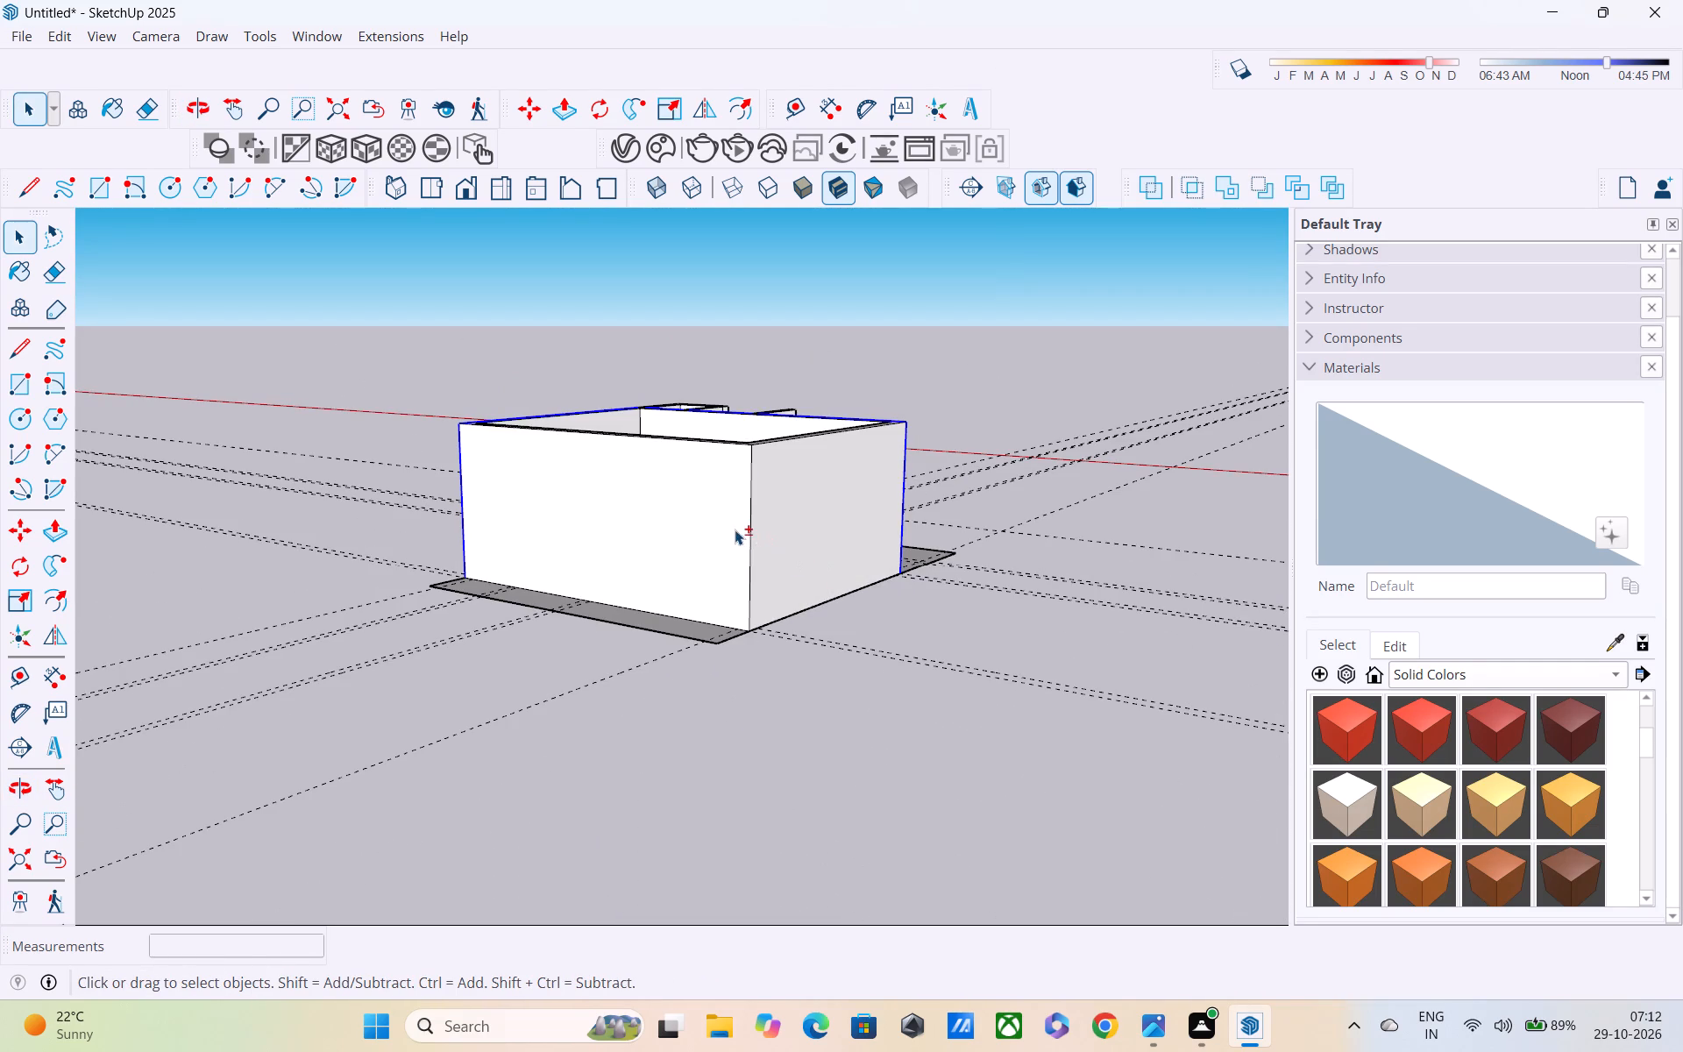
shift+double_click(735, 530)
shift+double_click(767, 530)
shift+middle_drag(778, 505, 839, 720)
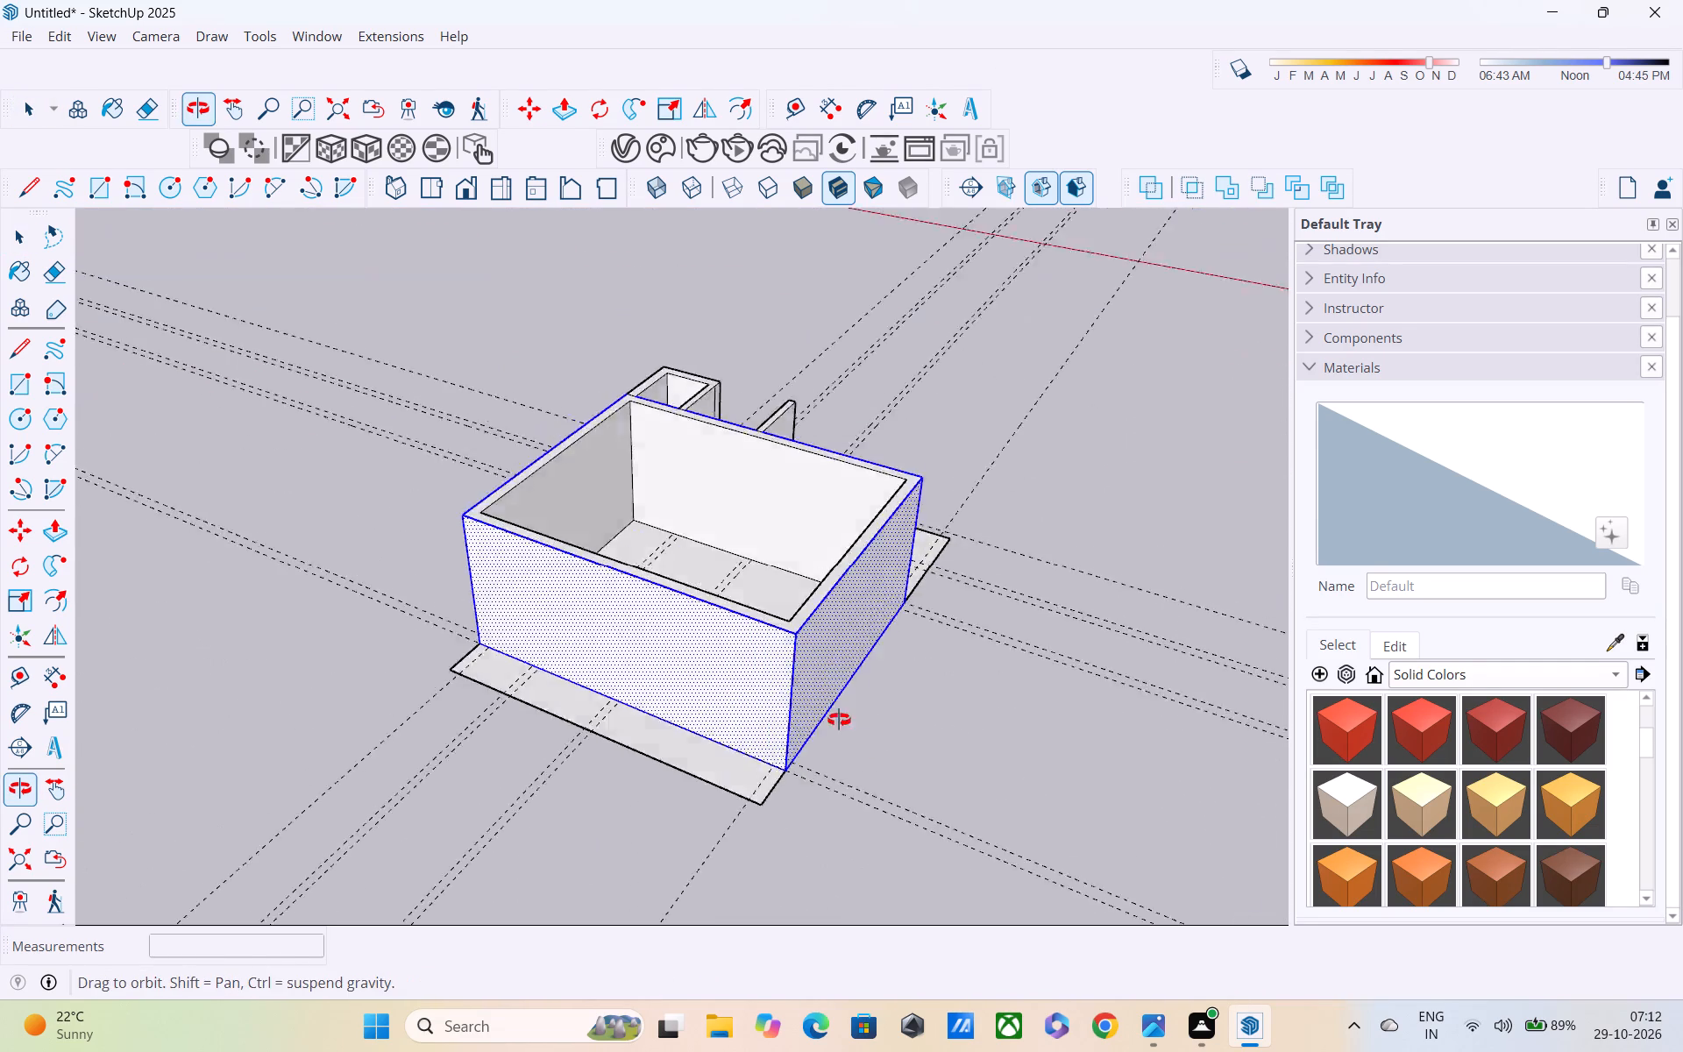
shift+middle_drag(839, 720, 1137, 777)
Add the main room's wall-top face and the inner front, side and rear wall faces to the selection.
shift+scroll(618, 288, up, 2)
shift+double_click(642, 524)
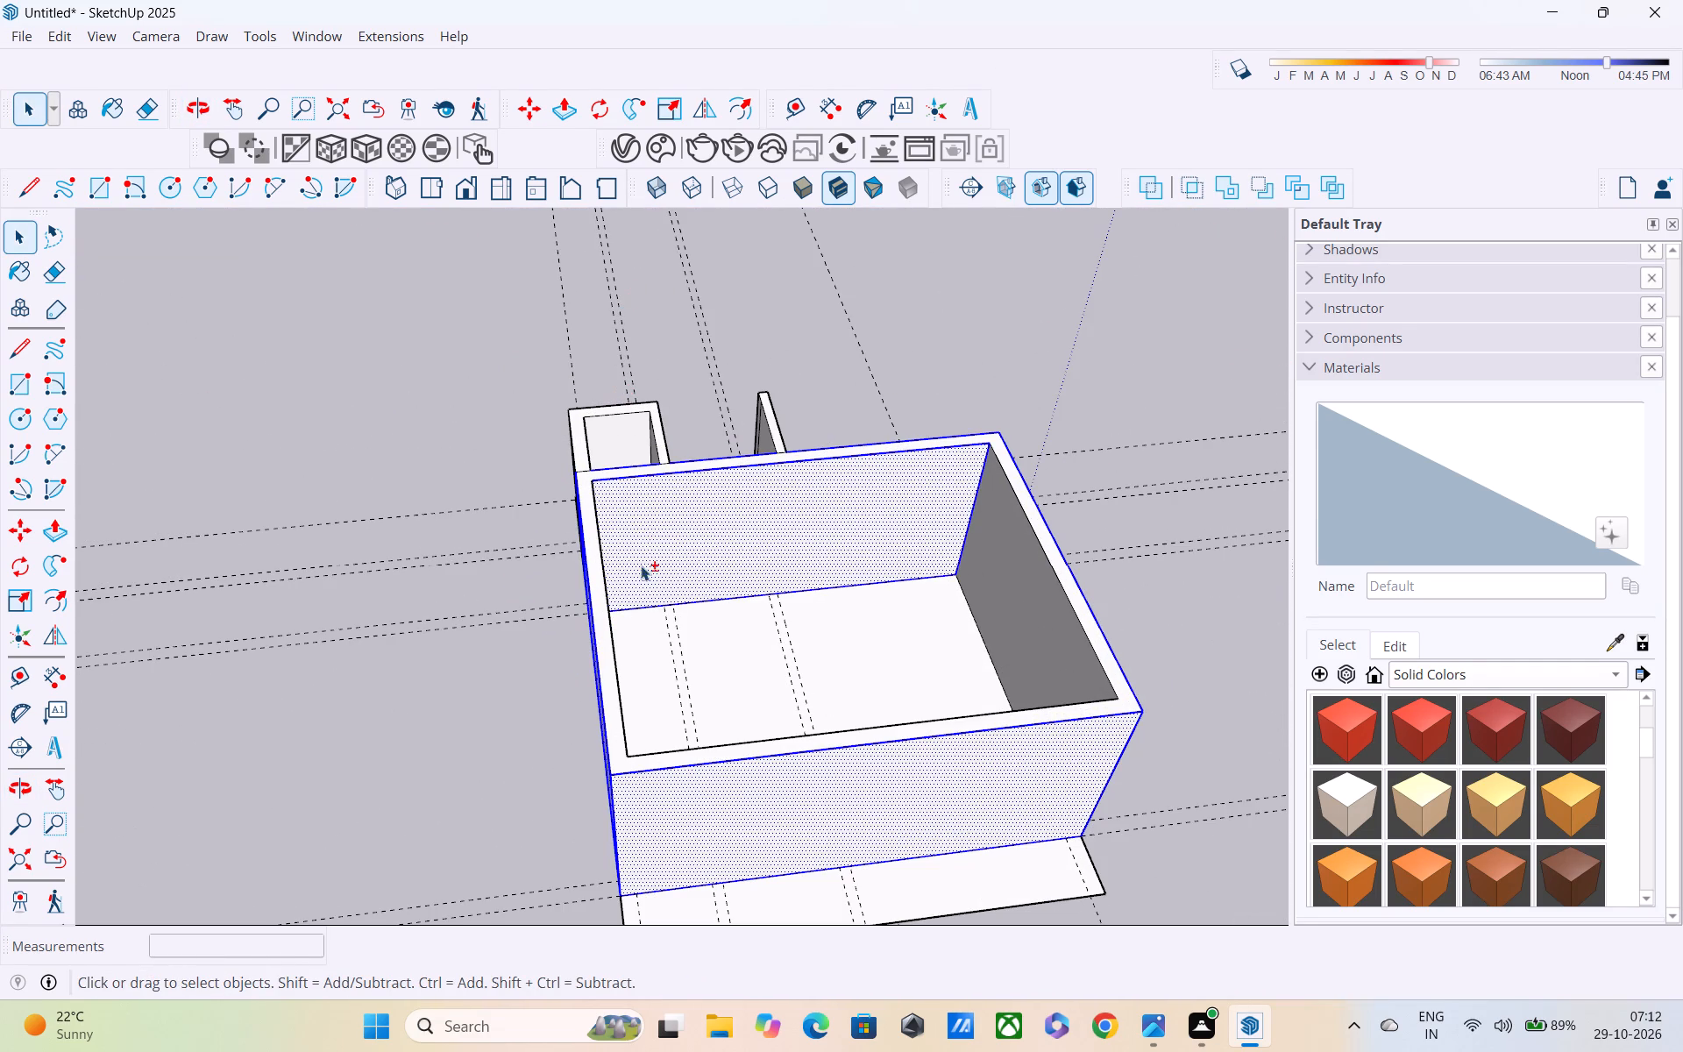
shift+double_click(607, 631)
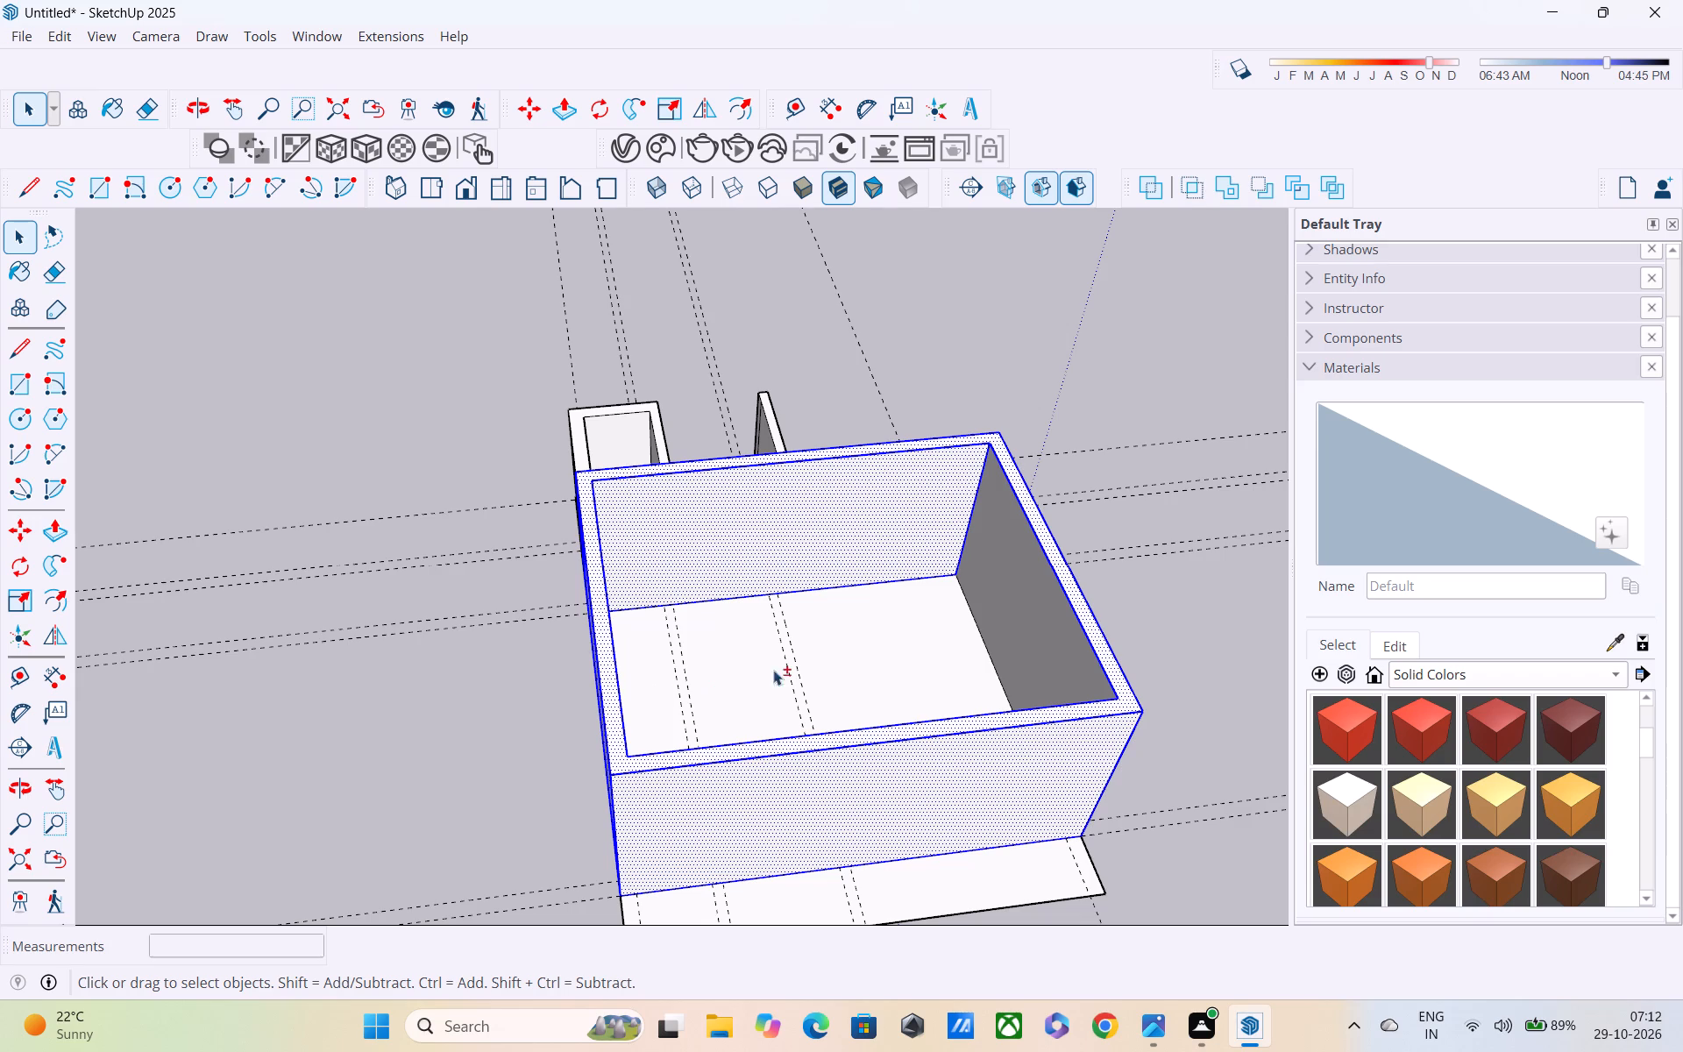
shift+scroll(1020, 623, up, 3)
shift+middle_drag(1033, 678, 1573, 660)
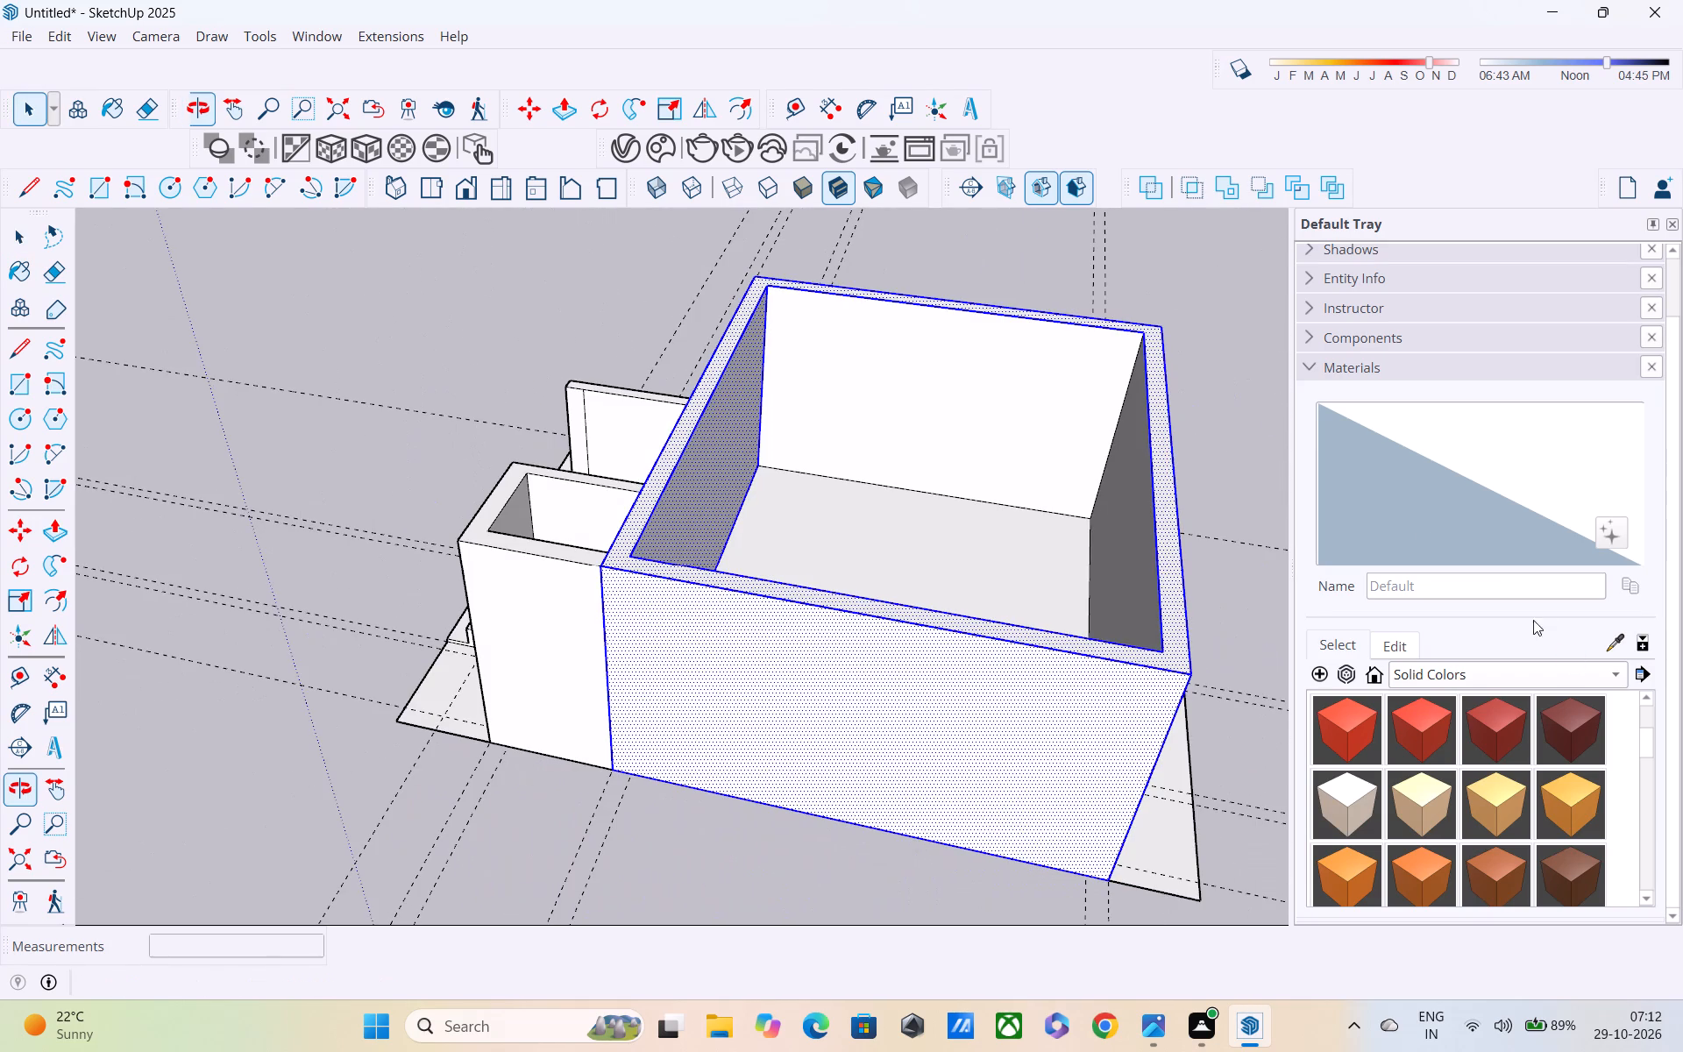
shift+double_click(973, 436)
shift+middle_drag(965, 491, 463, 505)
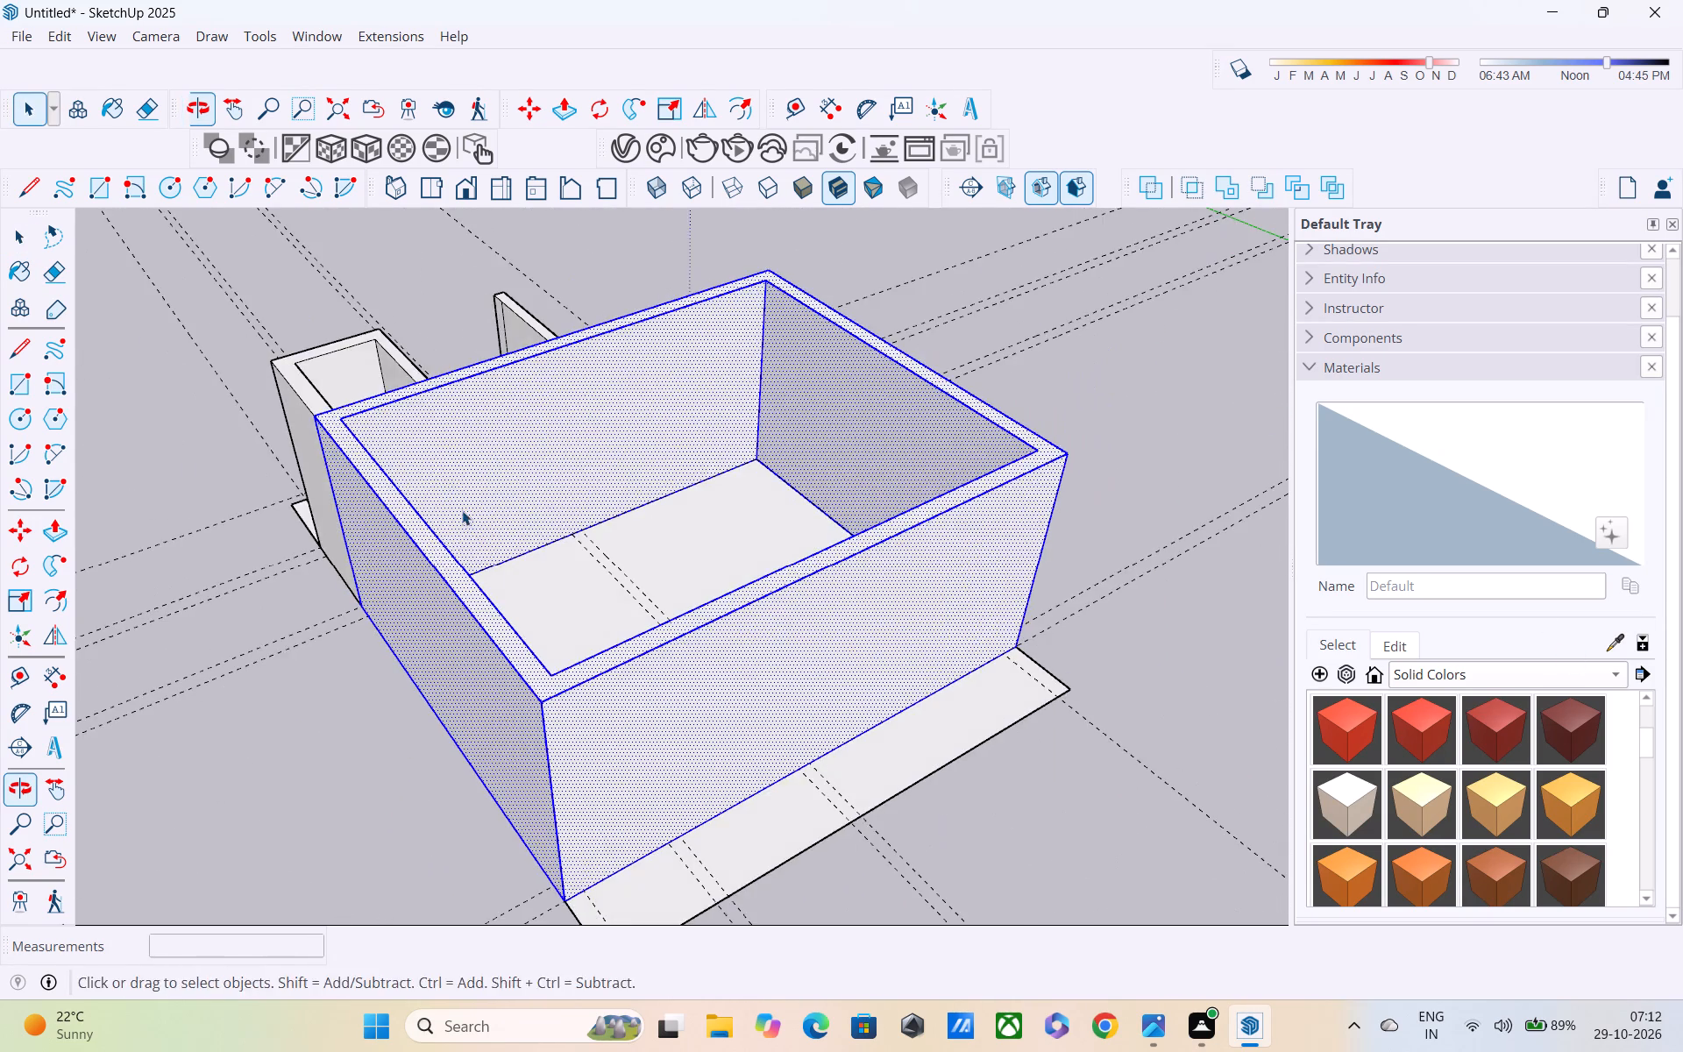
middle_drag(484, 529, 1094, 537)
shift+click(998, 463)
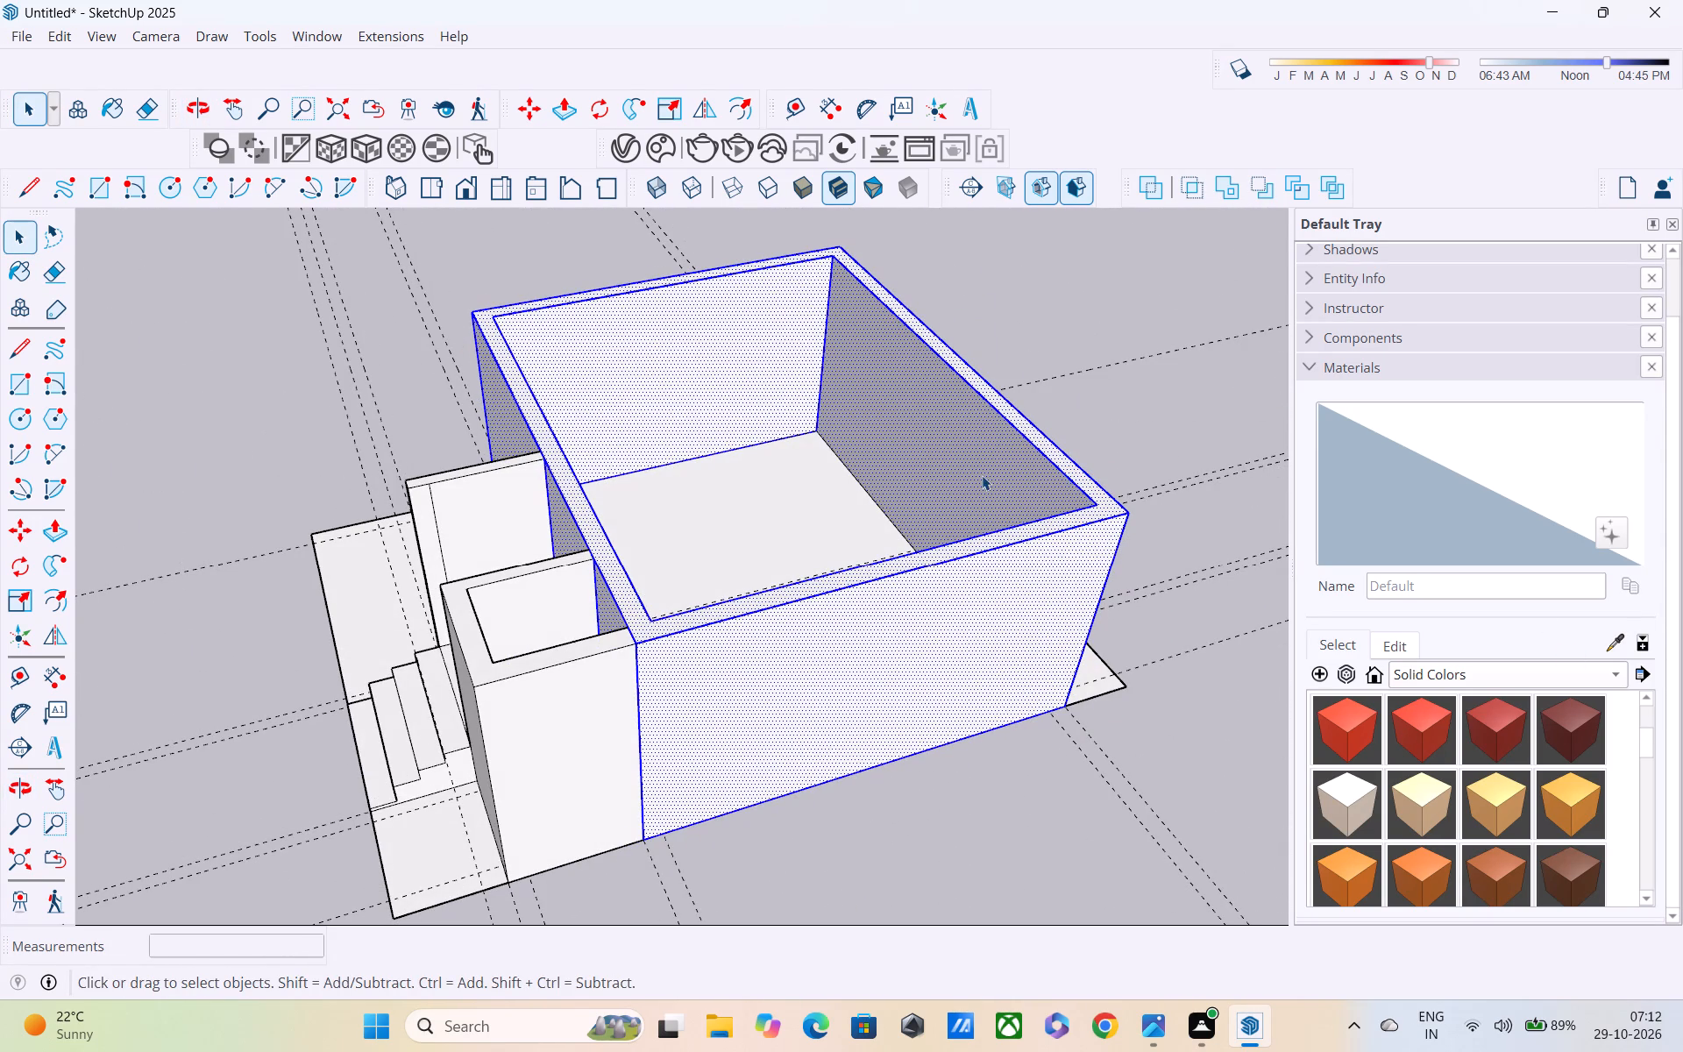
key(n)
Copy the selected main room walls from their bottom front corner to an empty spot about 78' 11" away.
middle_drag(835, 660, 1682, 460)
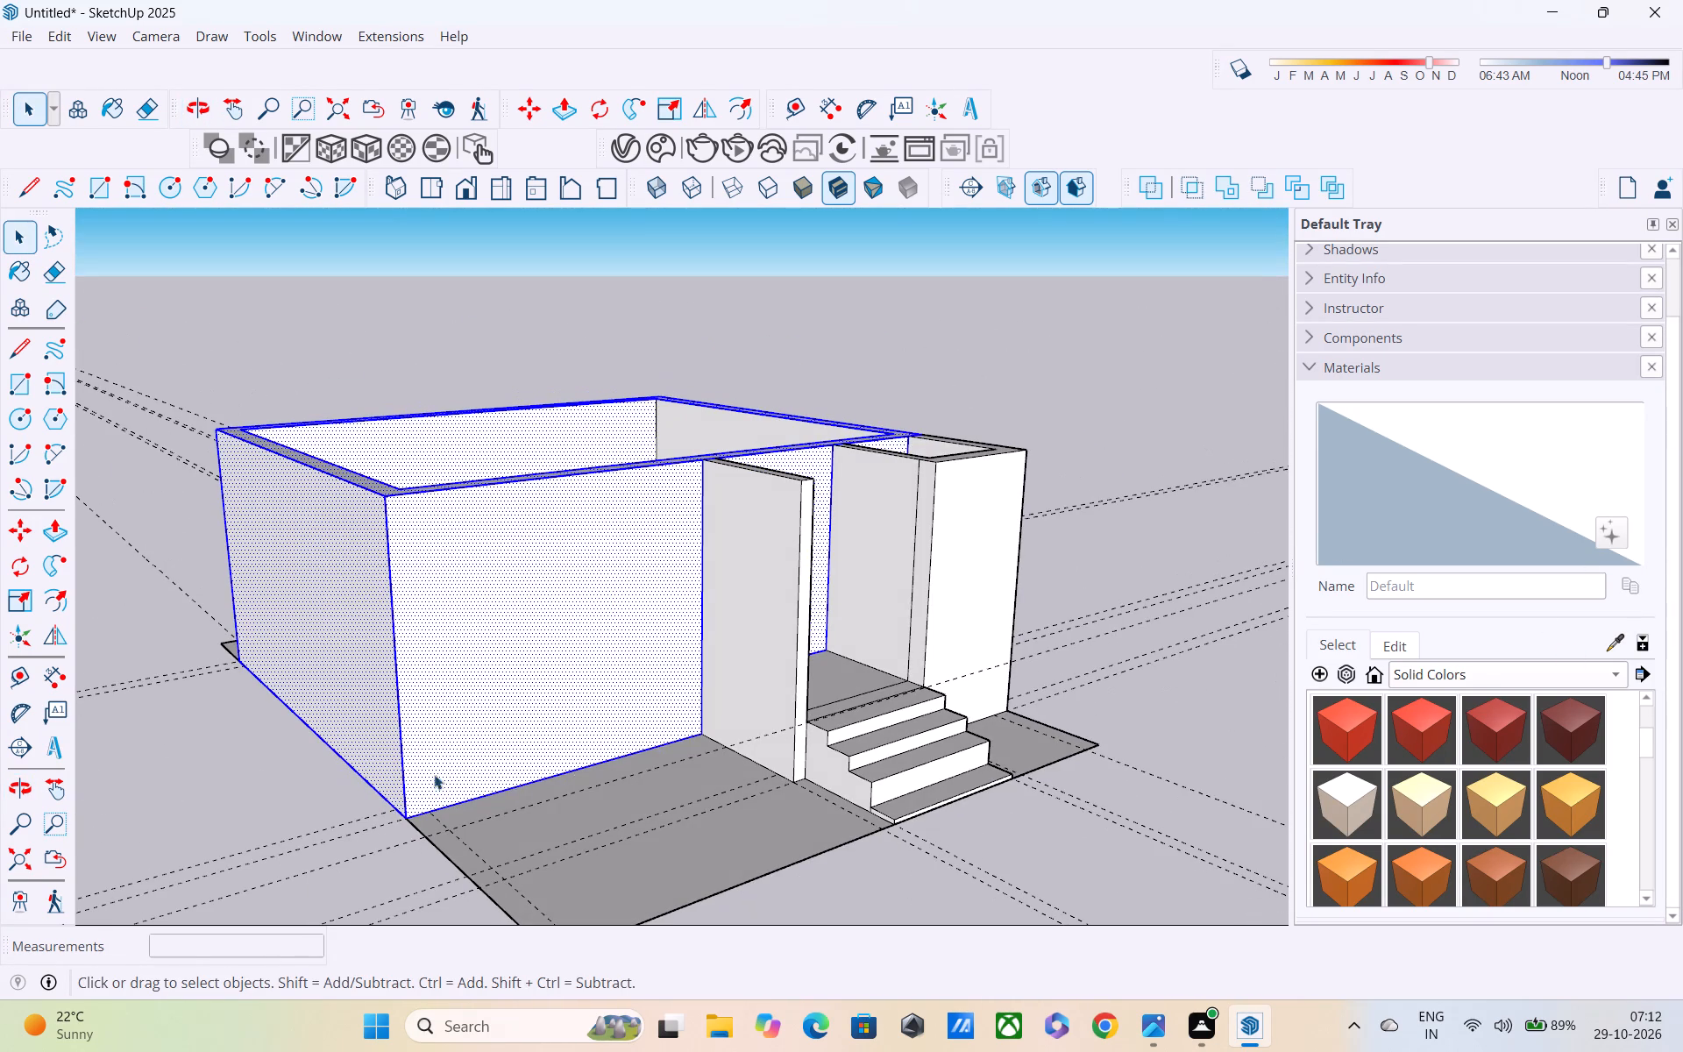
key(m)
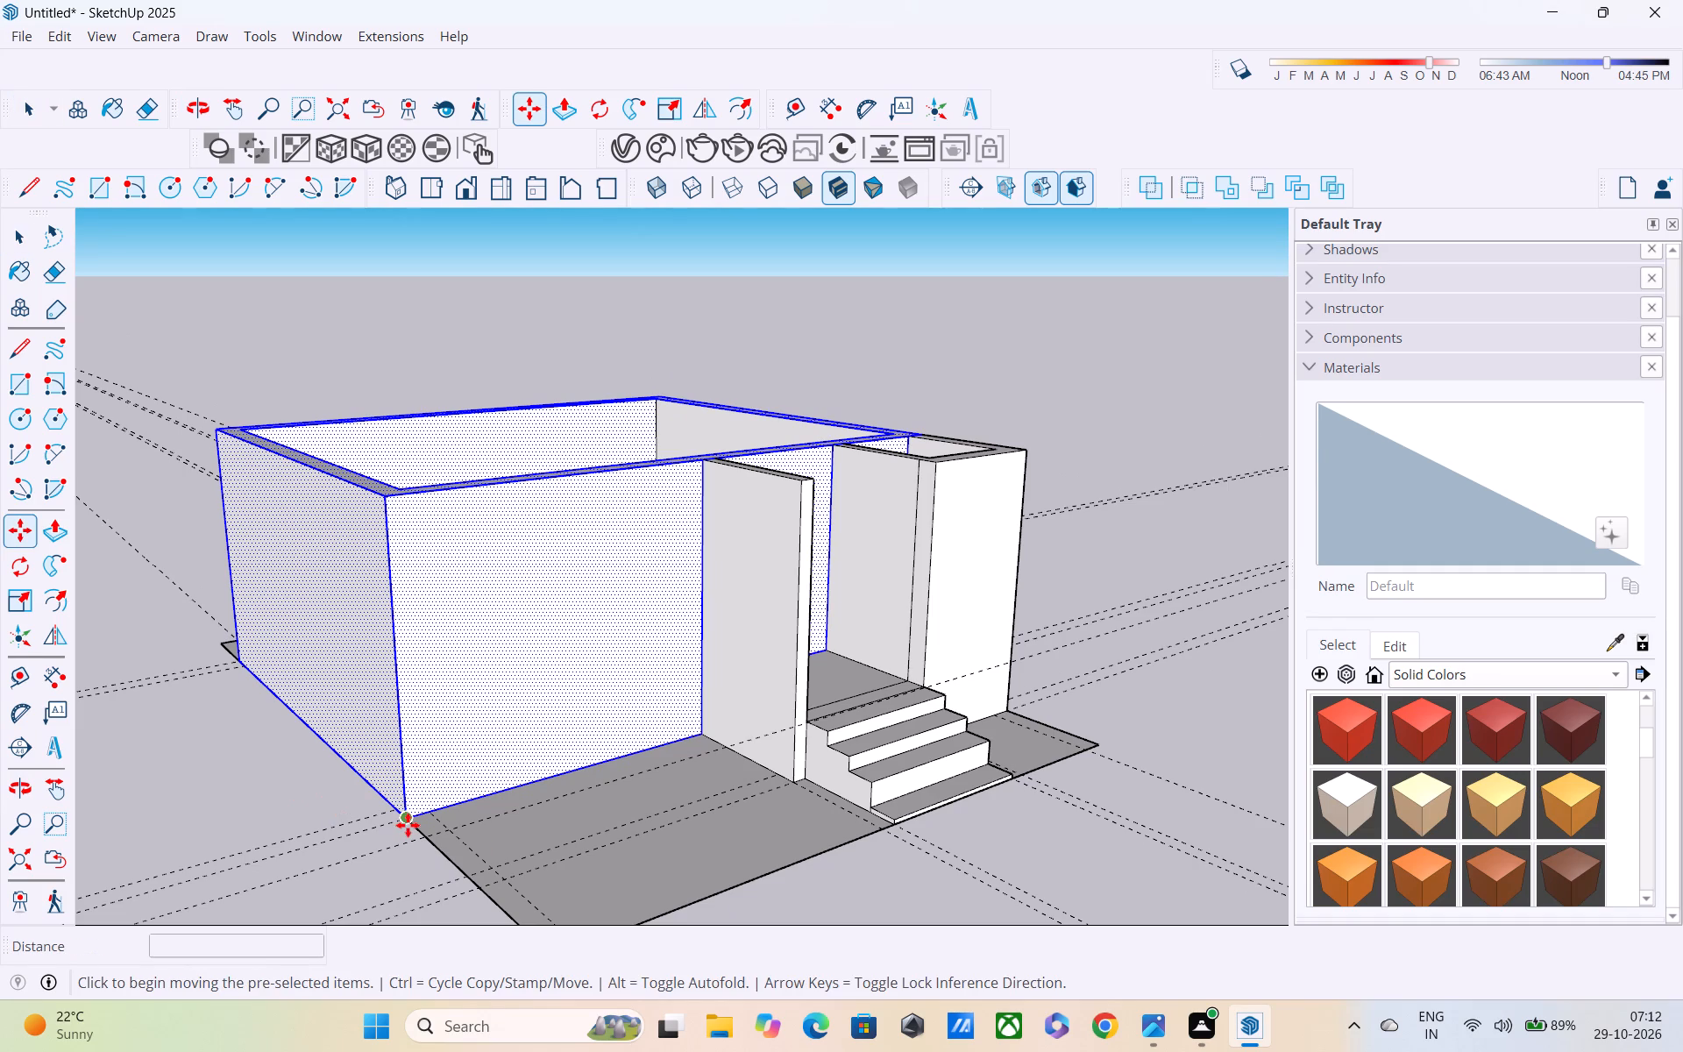
click(407, 825)
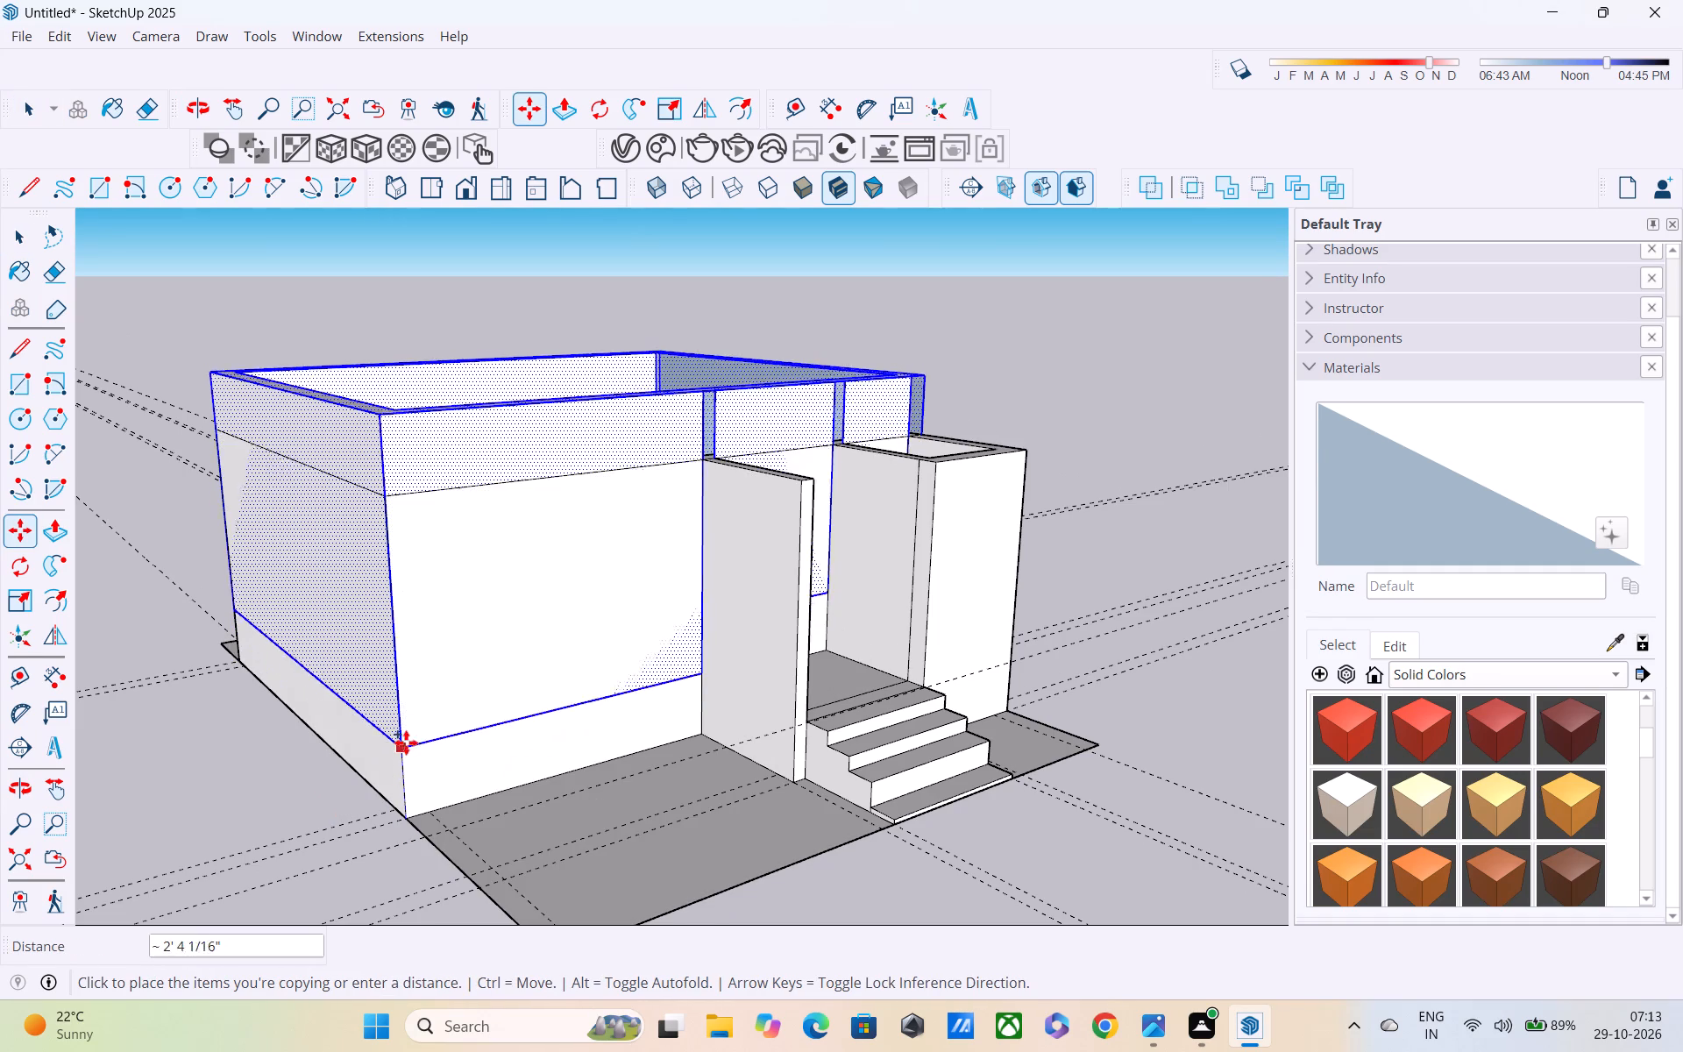
shift+middle_drag(579, 571, 9, 1051)
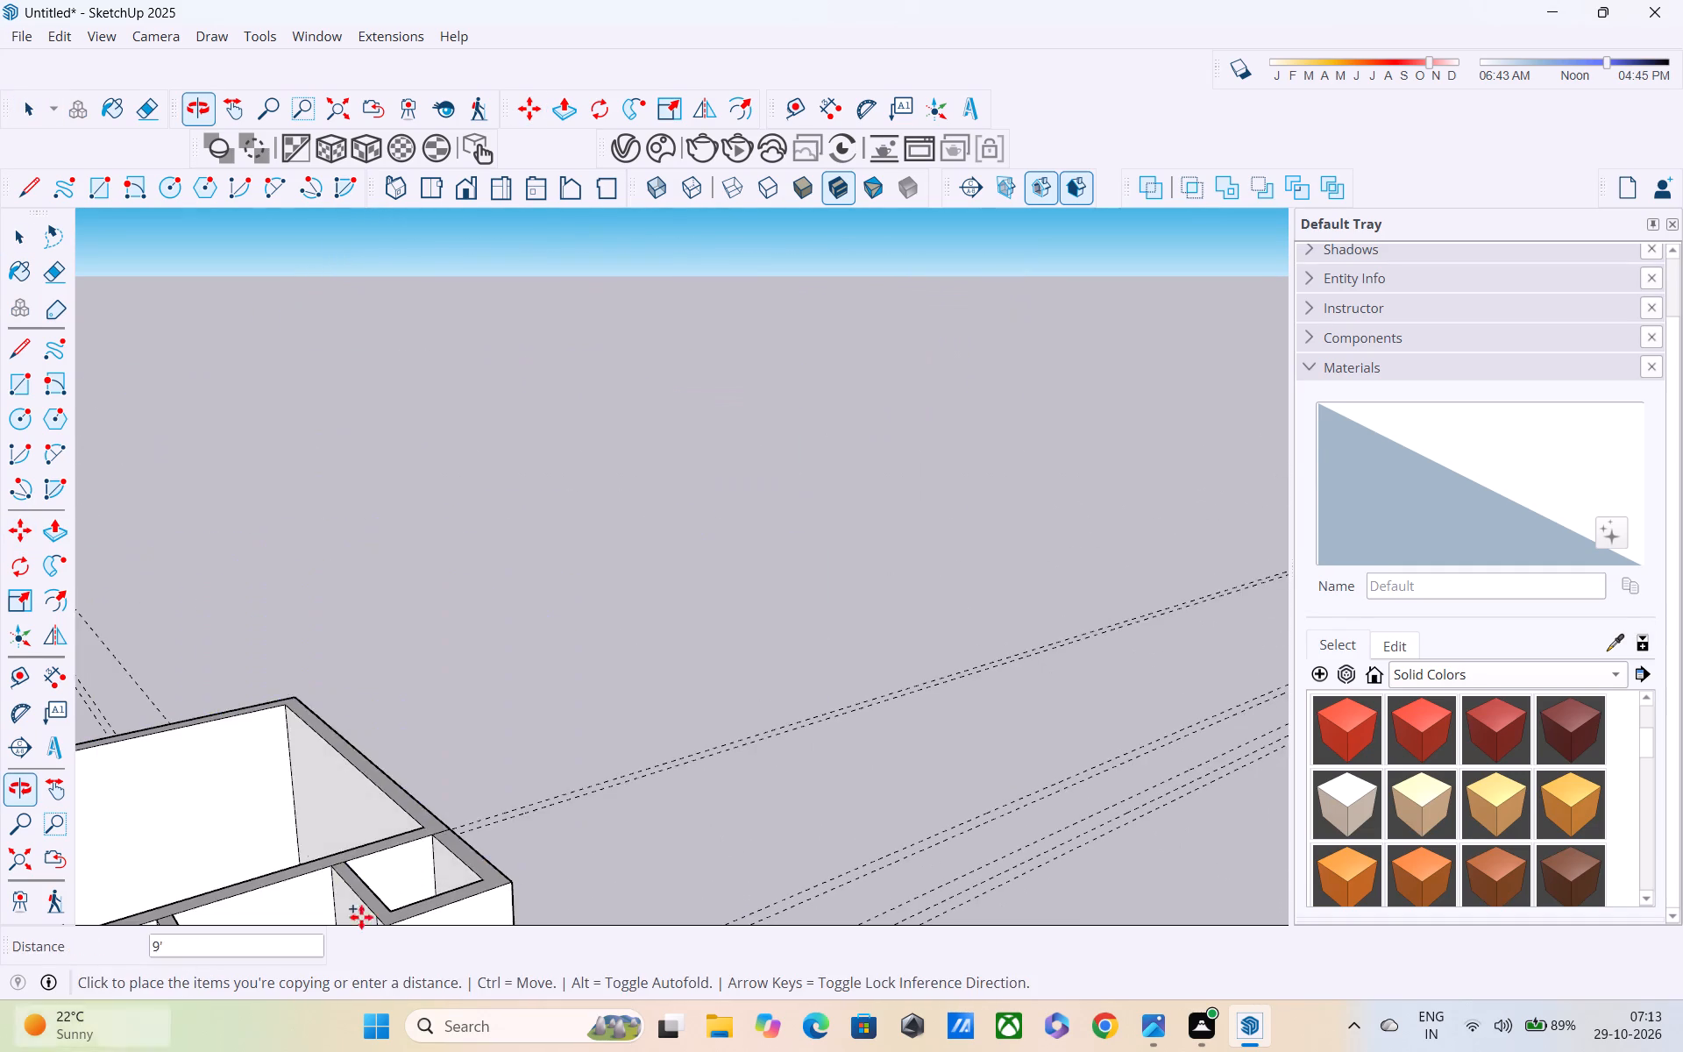
shift+middle_drag(1288, 713, 675, 730)
click(625, 767)
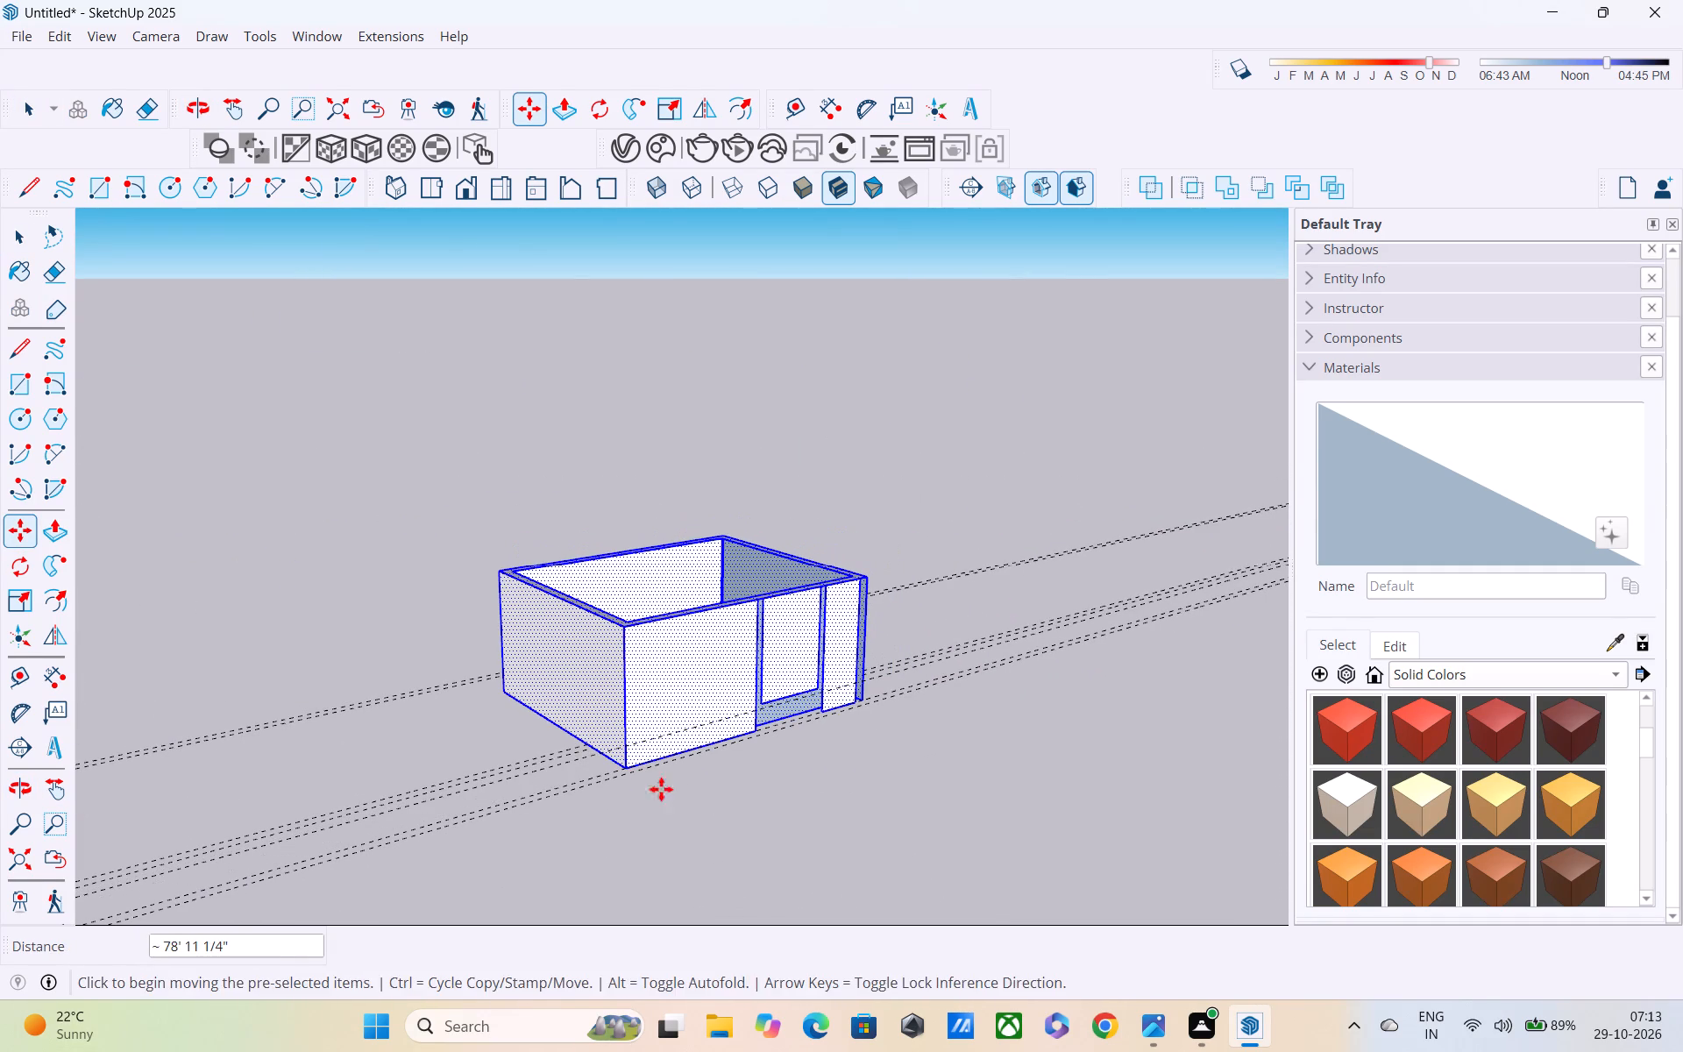
key(space)
Deselect the copied room and examine the gaps in its front wall and at its front corner.
scroll(950, 776, down, 2)
middle_drag(950, 776, 474, 748)
scroll(474, 748, down, 1)
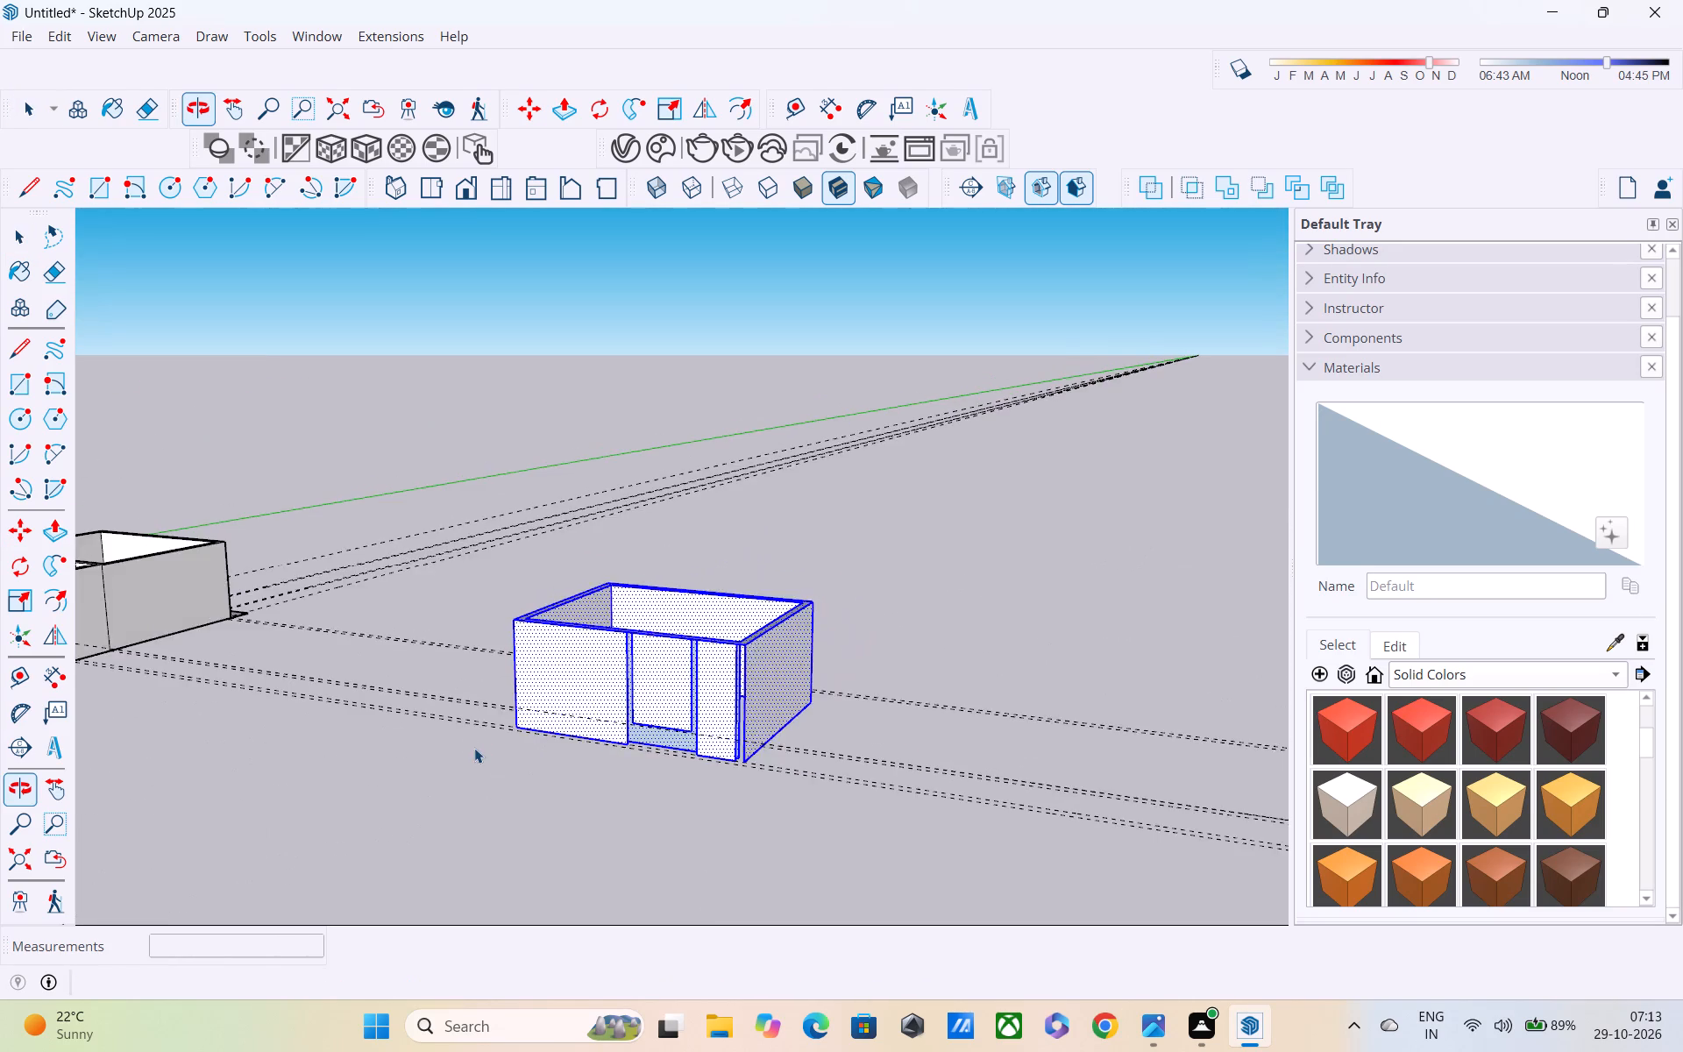
scroll(474, 744, up, 1)
scroll(475, 742, down, 3)
scroll(475, 742, up, 1)
scroll(475, 742, down, 1)
key(space)
middle_drag(711, 645, 698, 834)
scroll(698, 834, up, 4)
scroll(645, 680, up, 8)
middle_drag(614, 691, 702, 376)
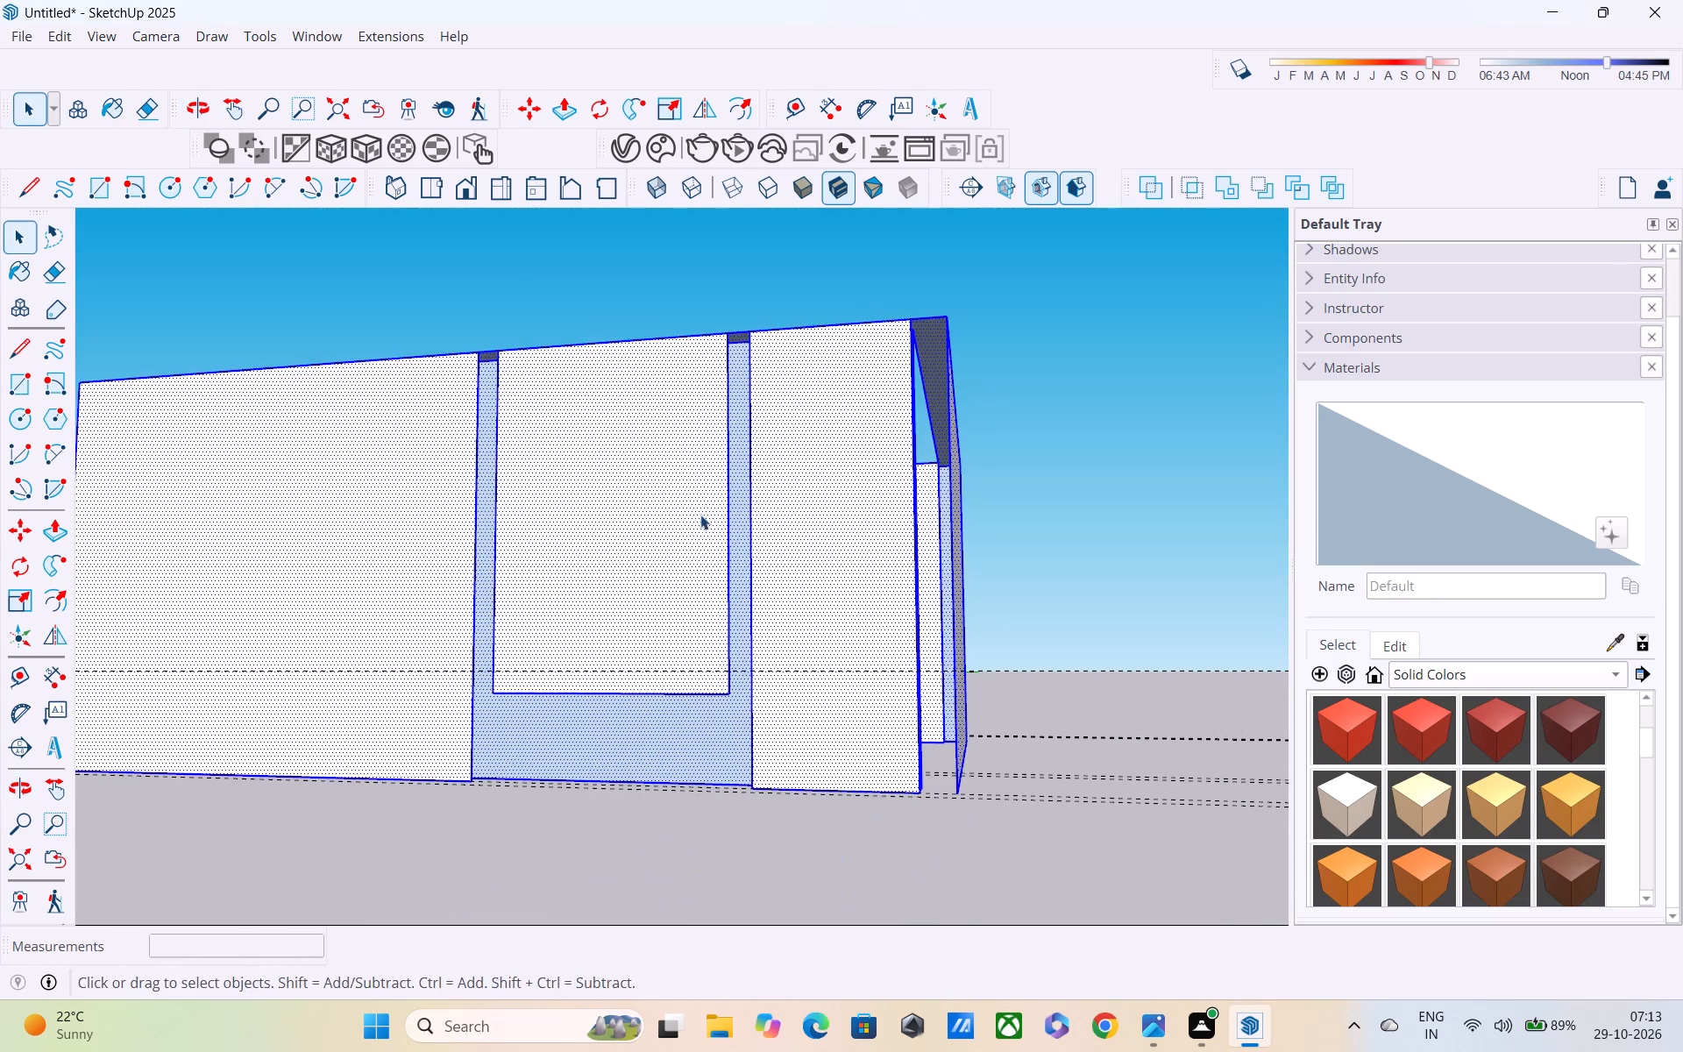
middle_drag(699, 524, 560, 727)
scroll(560, 728, up, 1)
key(r)
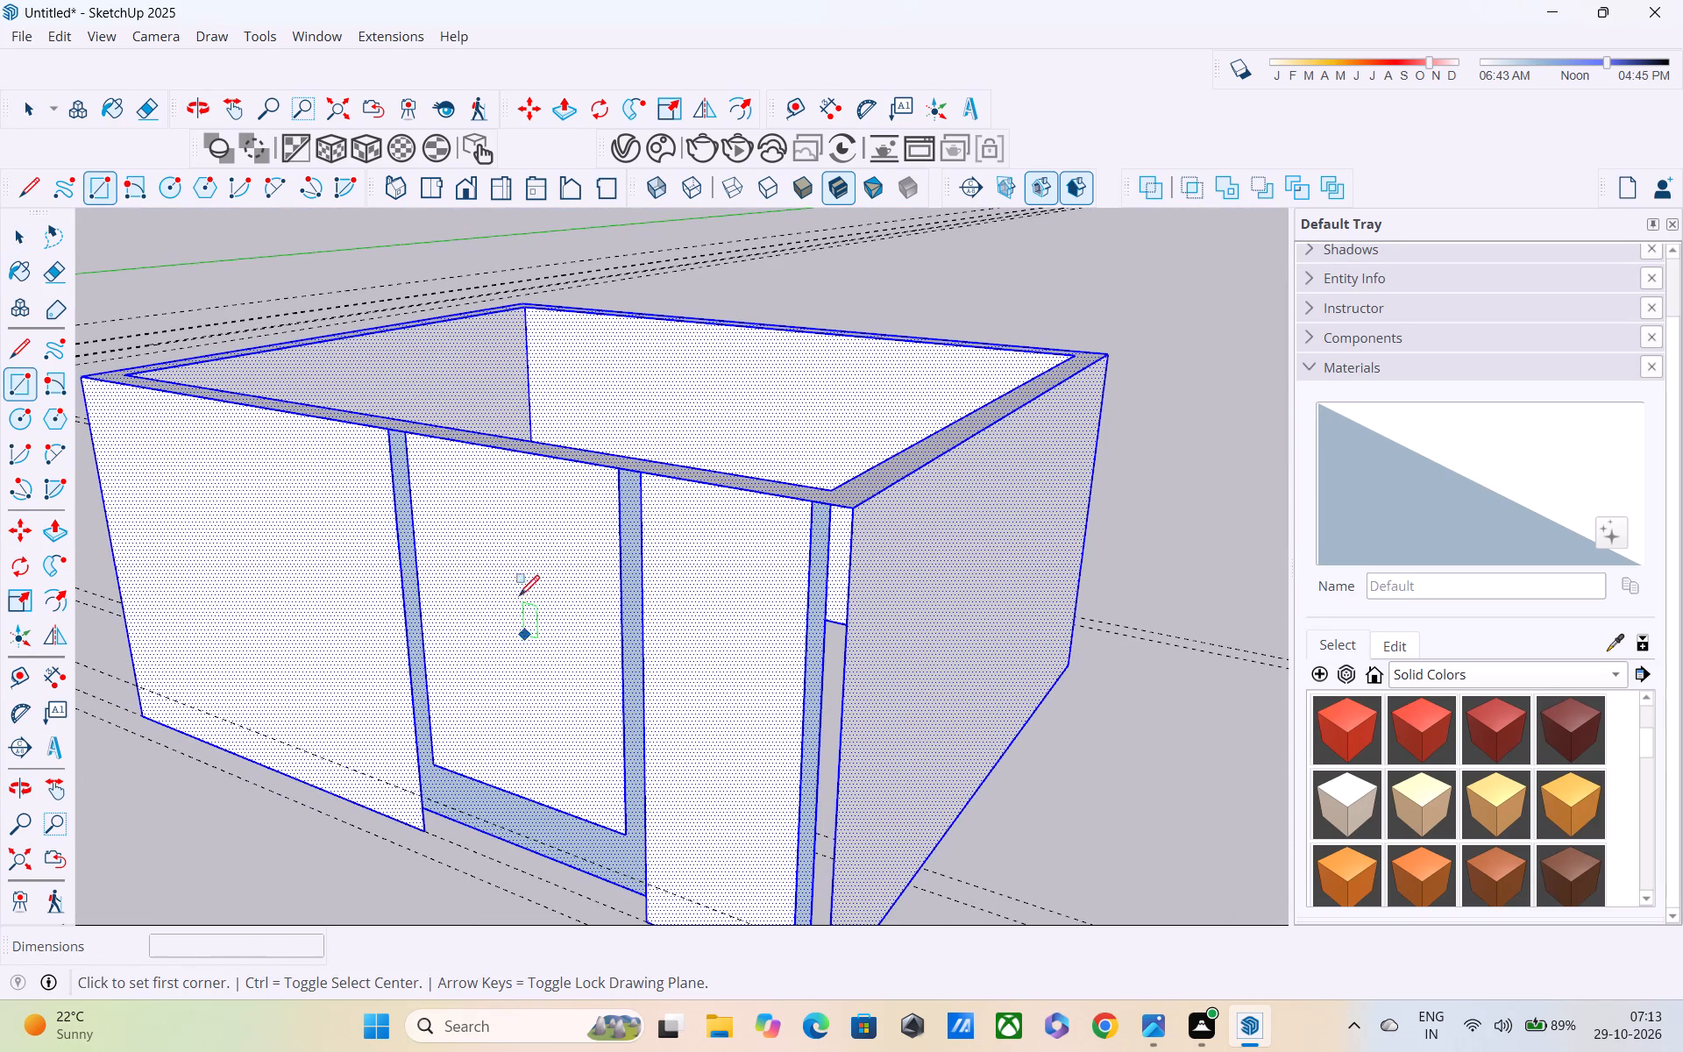
key(space)
click(1218, 319)
middle_drag(871, 551, 877, 497)
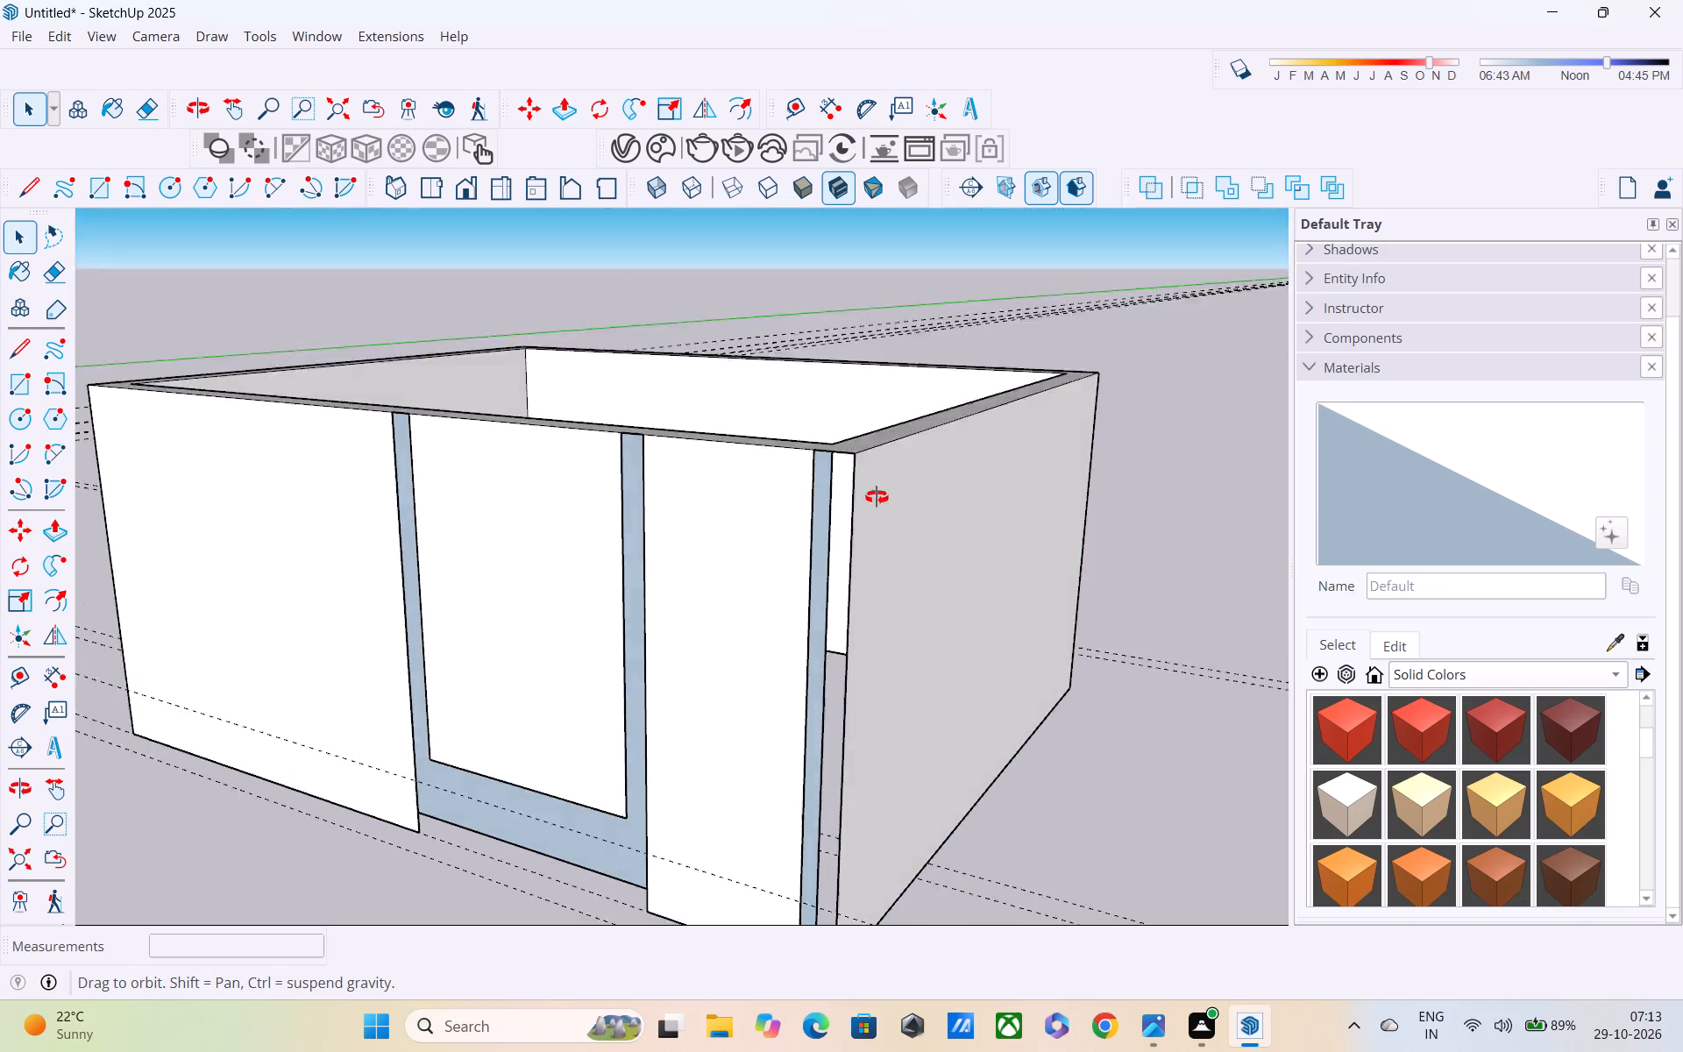
middle_drag(877, 497, 1033, 543)
Draw an 8' by 6" rectangle over the narrow vertical gap beside the long front wall face of the copy.
key(r)
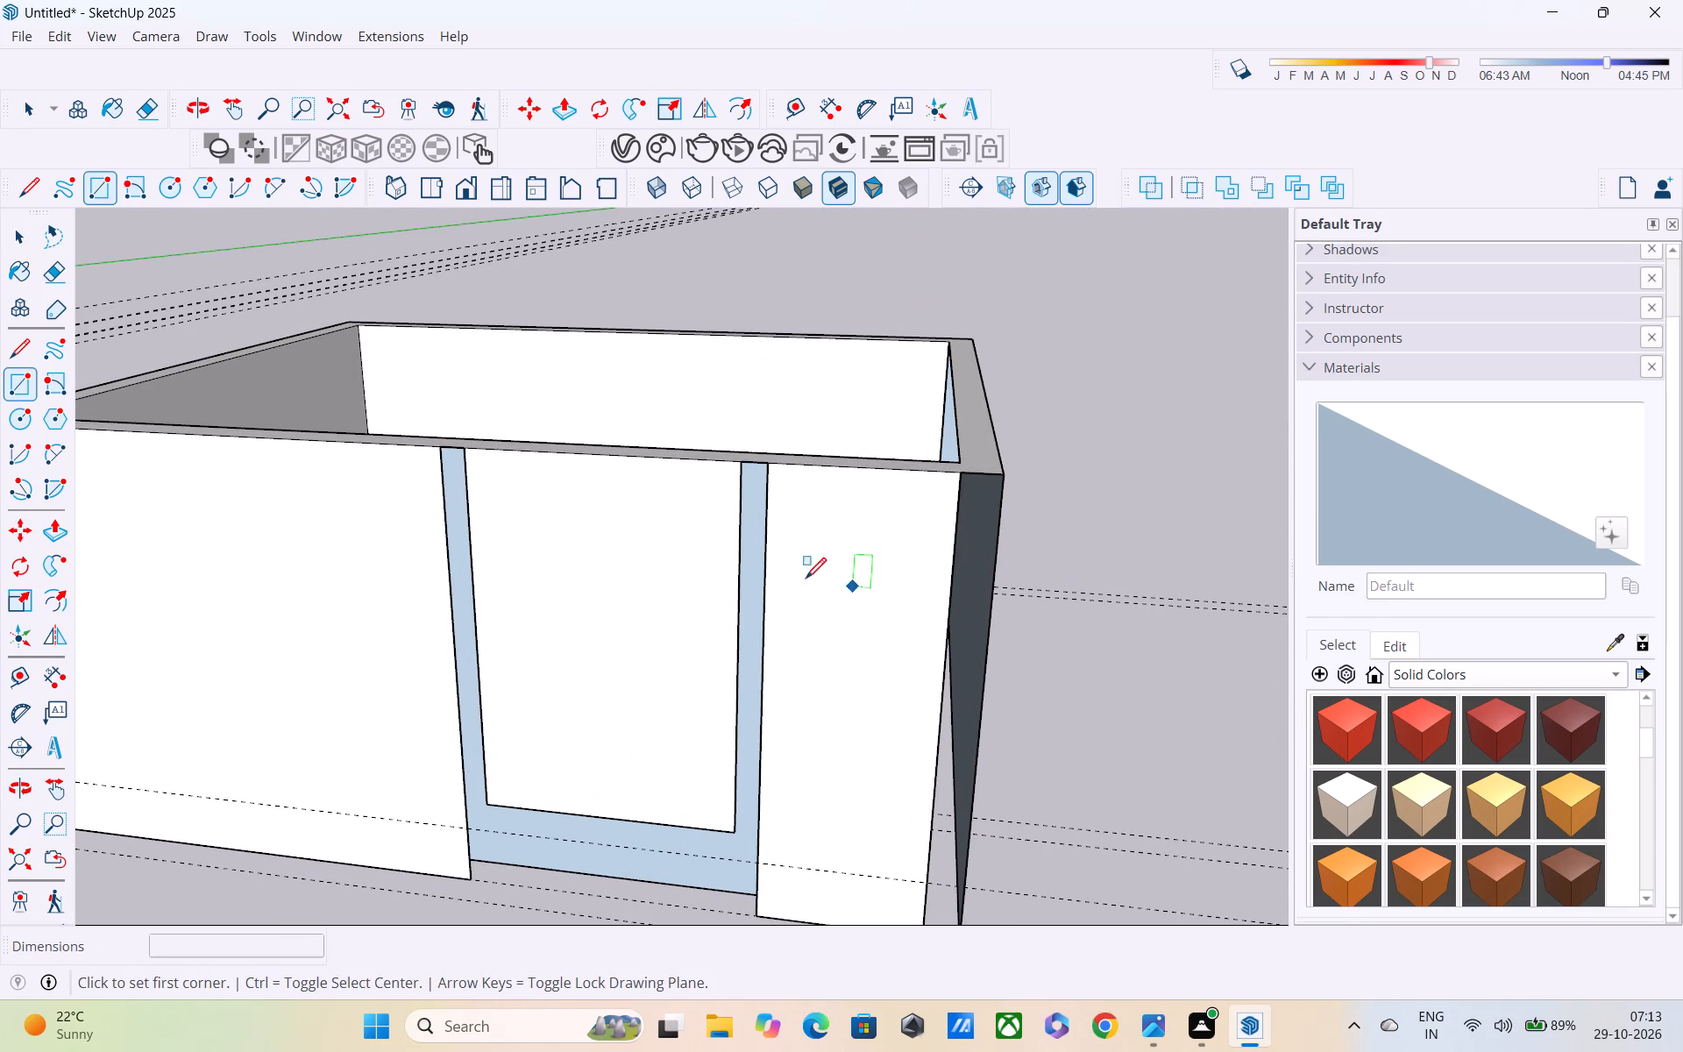
click(438, 454)
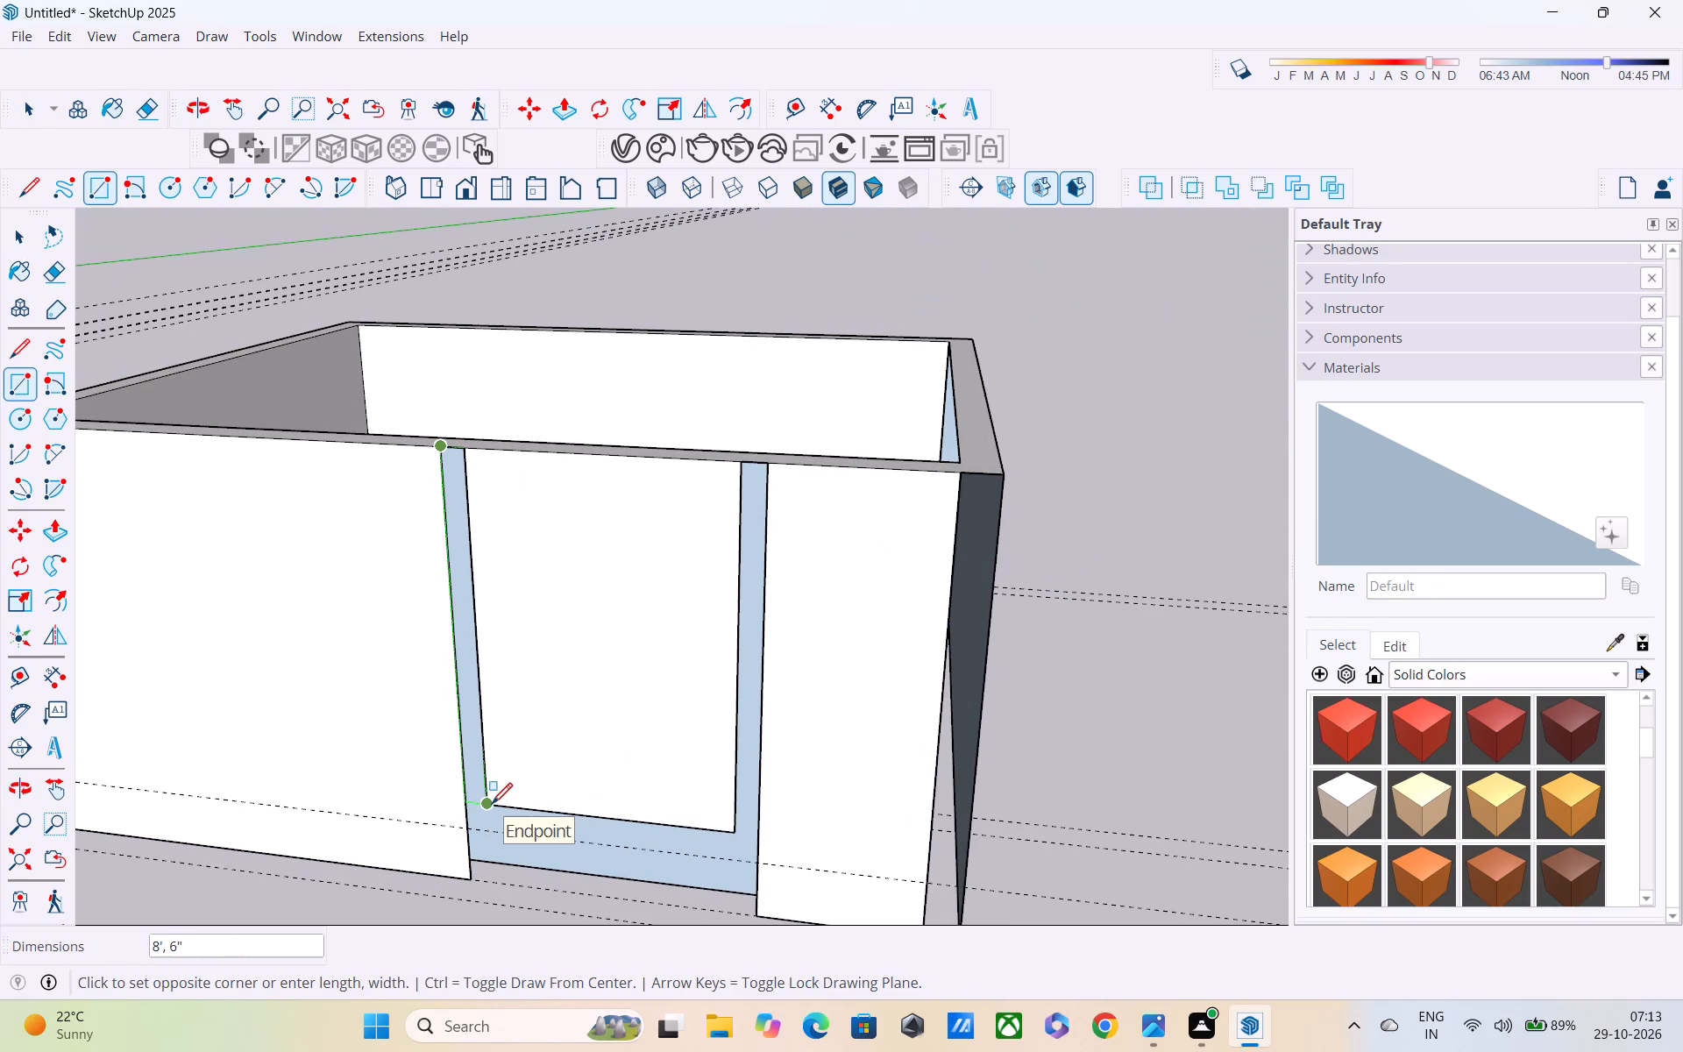
scroll(498, 793, up, 1)
middle_drag(498, 793, 451, 896)
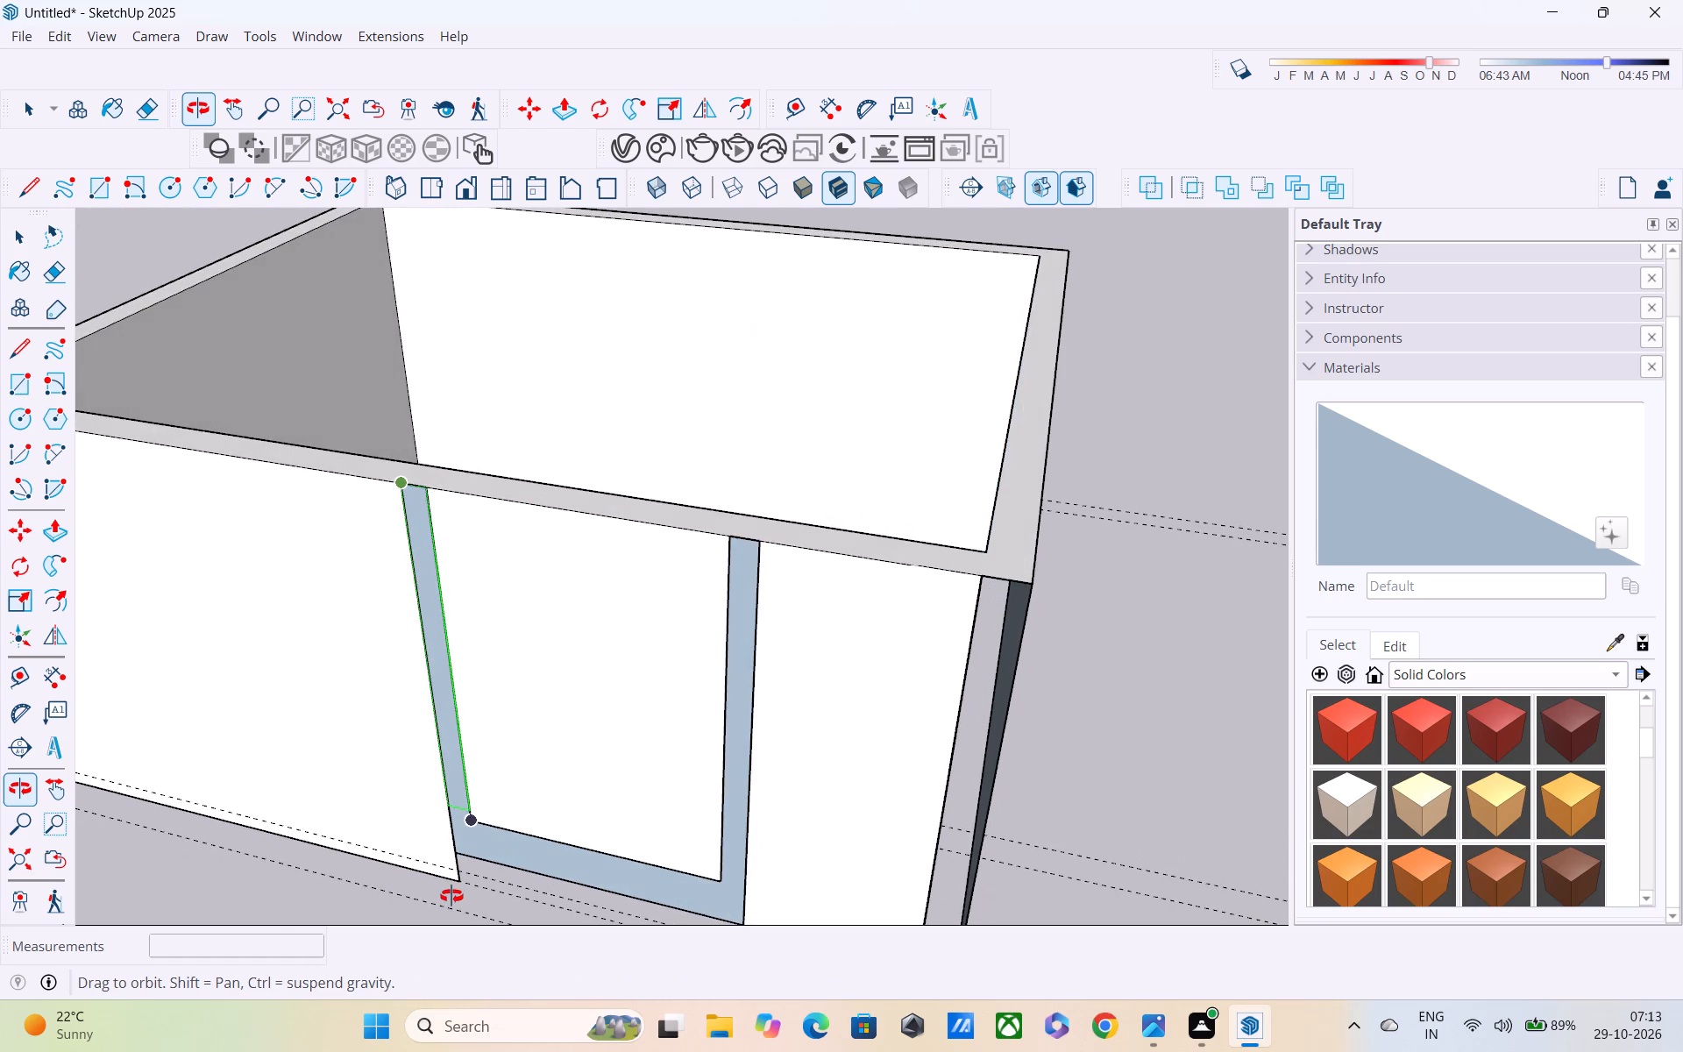
middle_drag(451, 896, 464, 874)
click(478, 825)
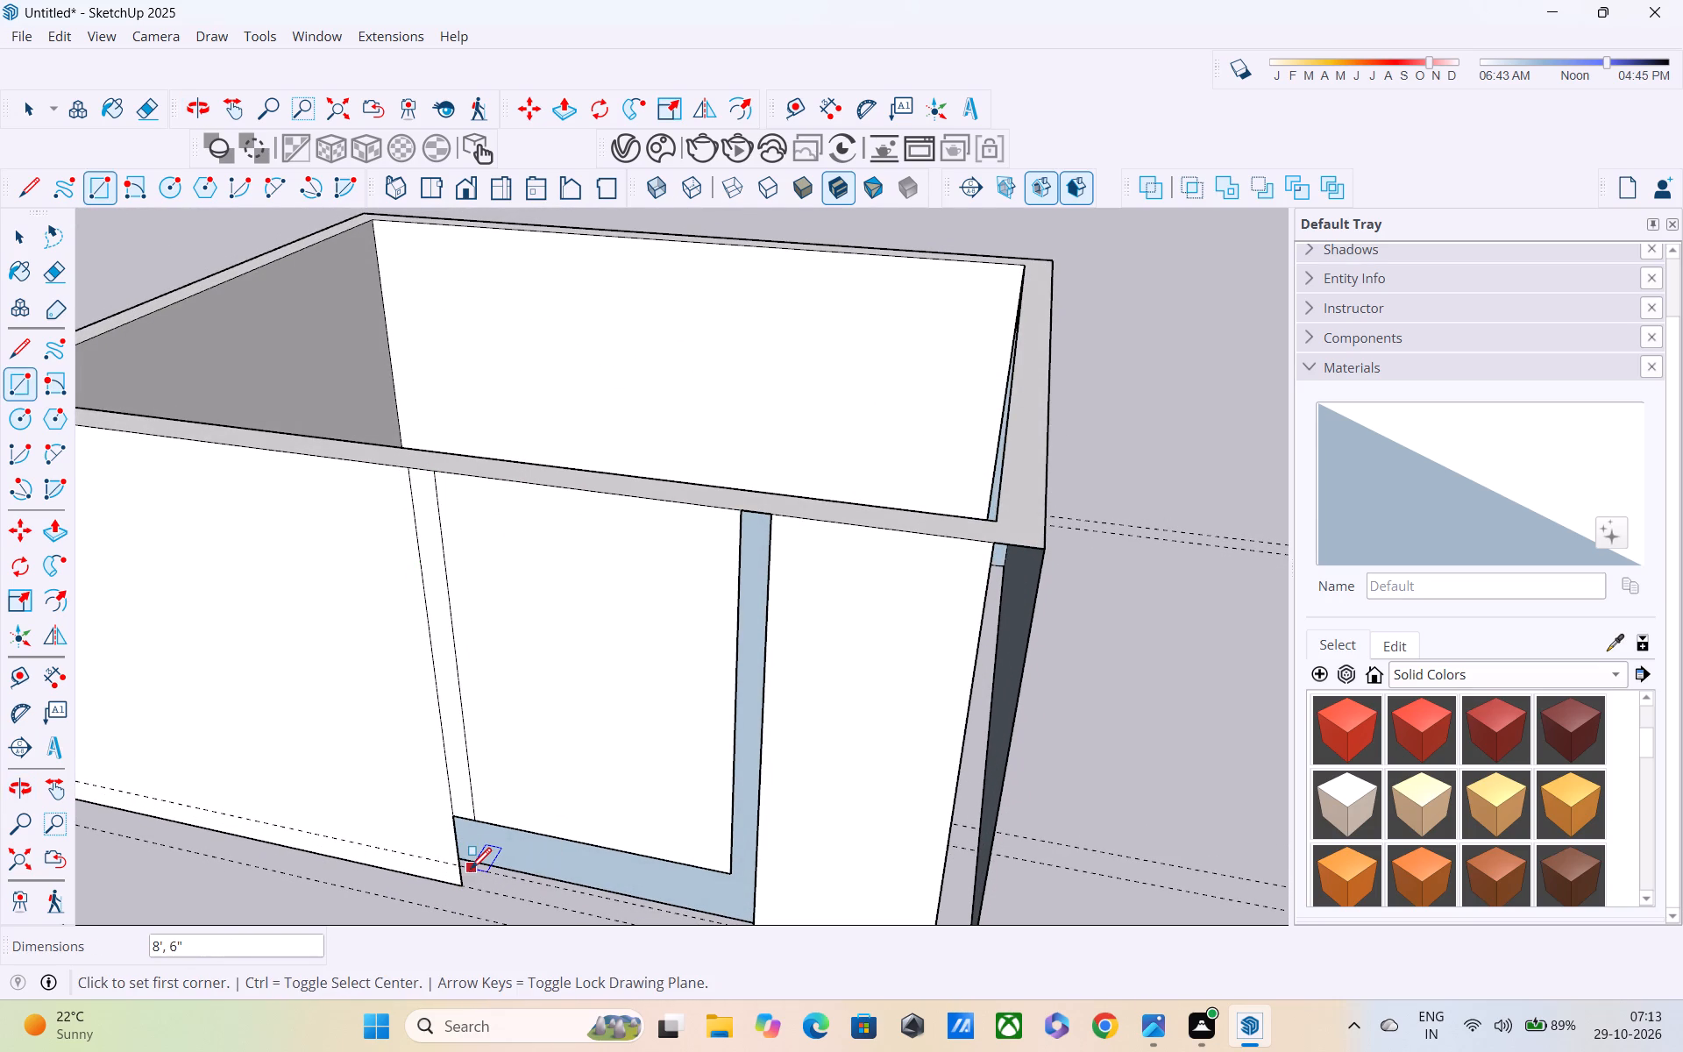
shift+middle_drag(471, 870, 500, 650)
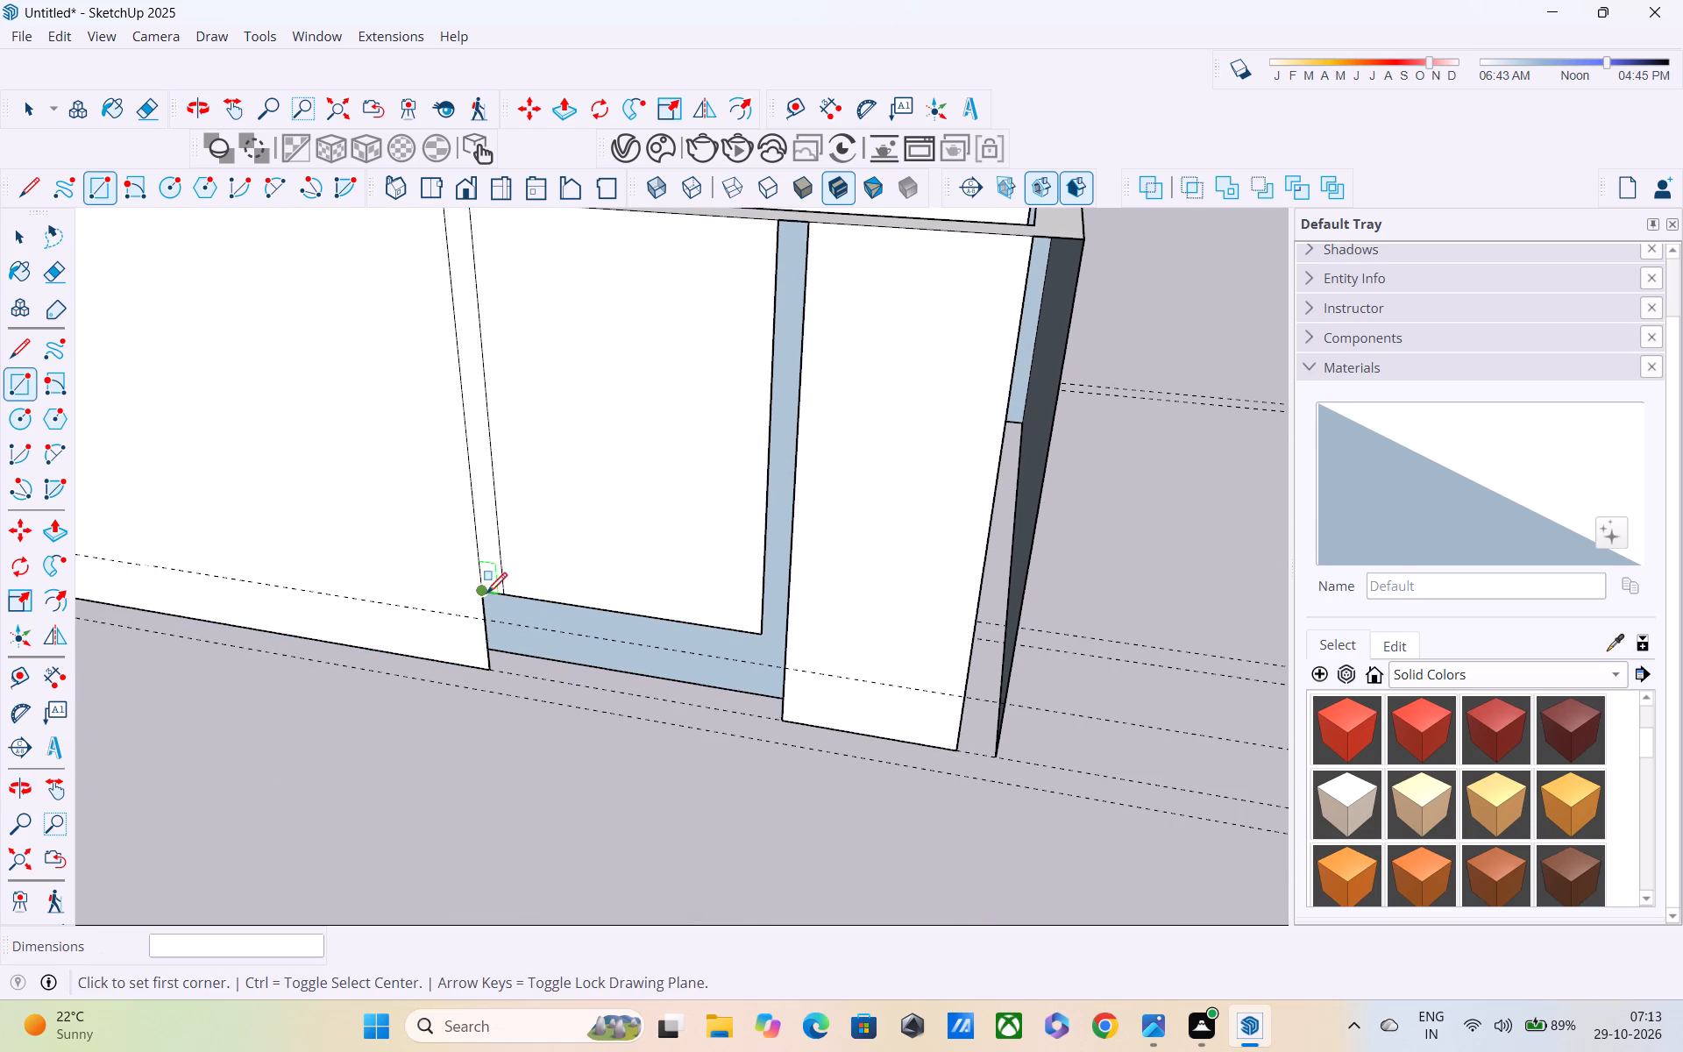
Draw a 2' by 6' 6" rectangle over the gap below the middle face of the copy's front wall.
click(486, 584)
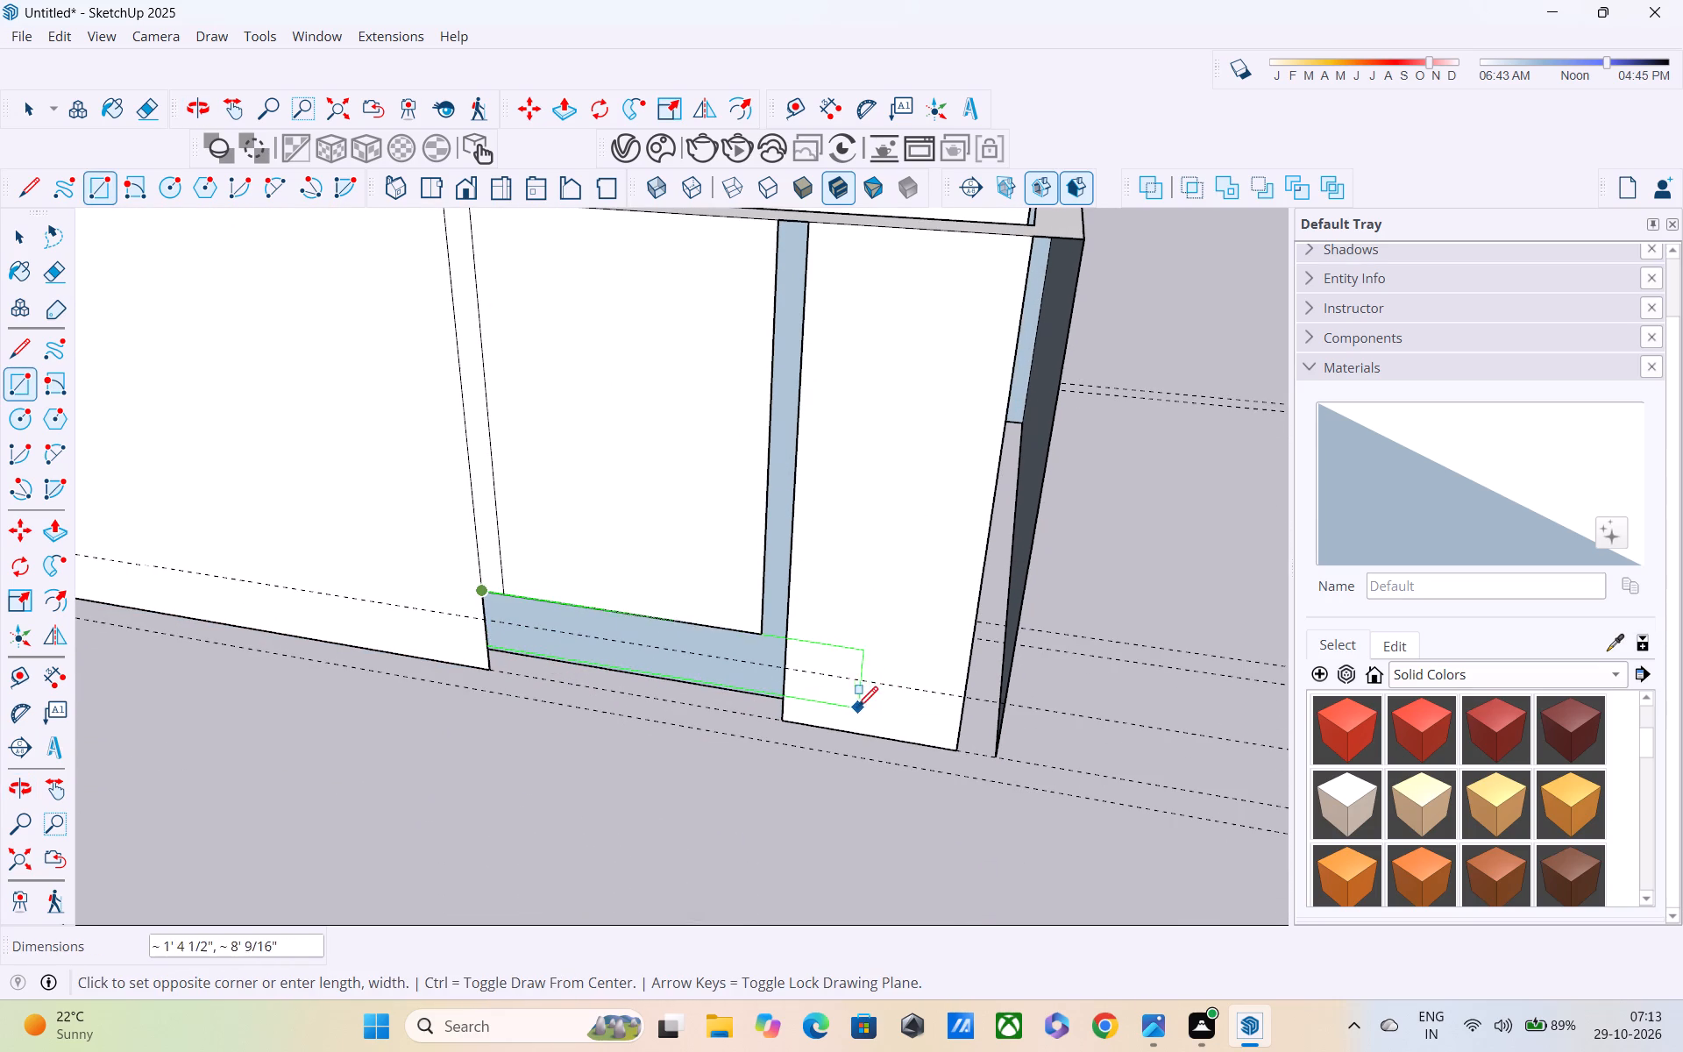
click(778, 718)
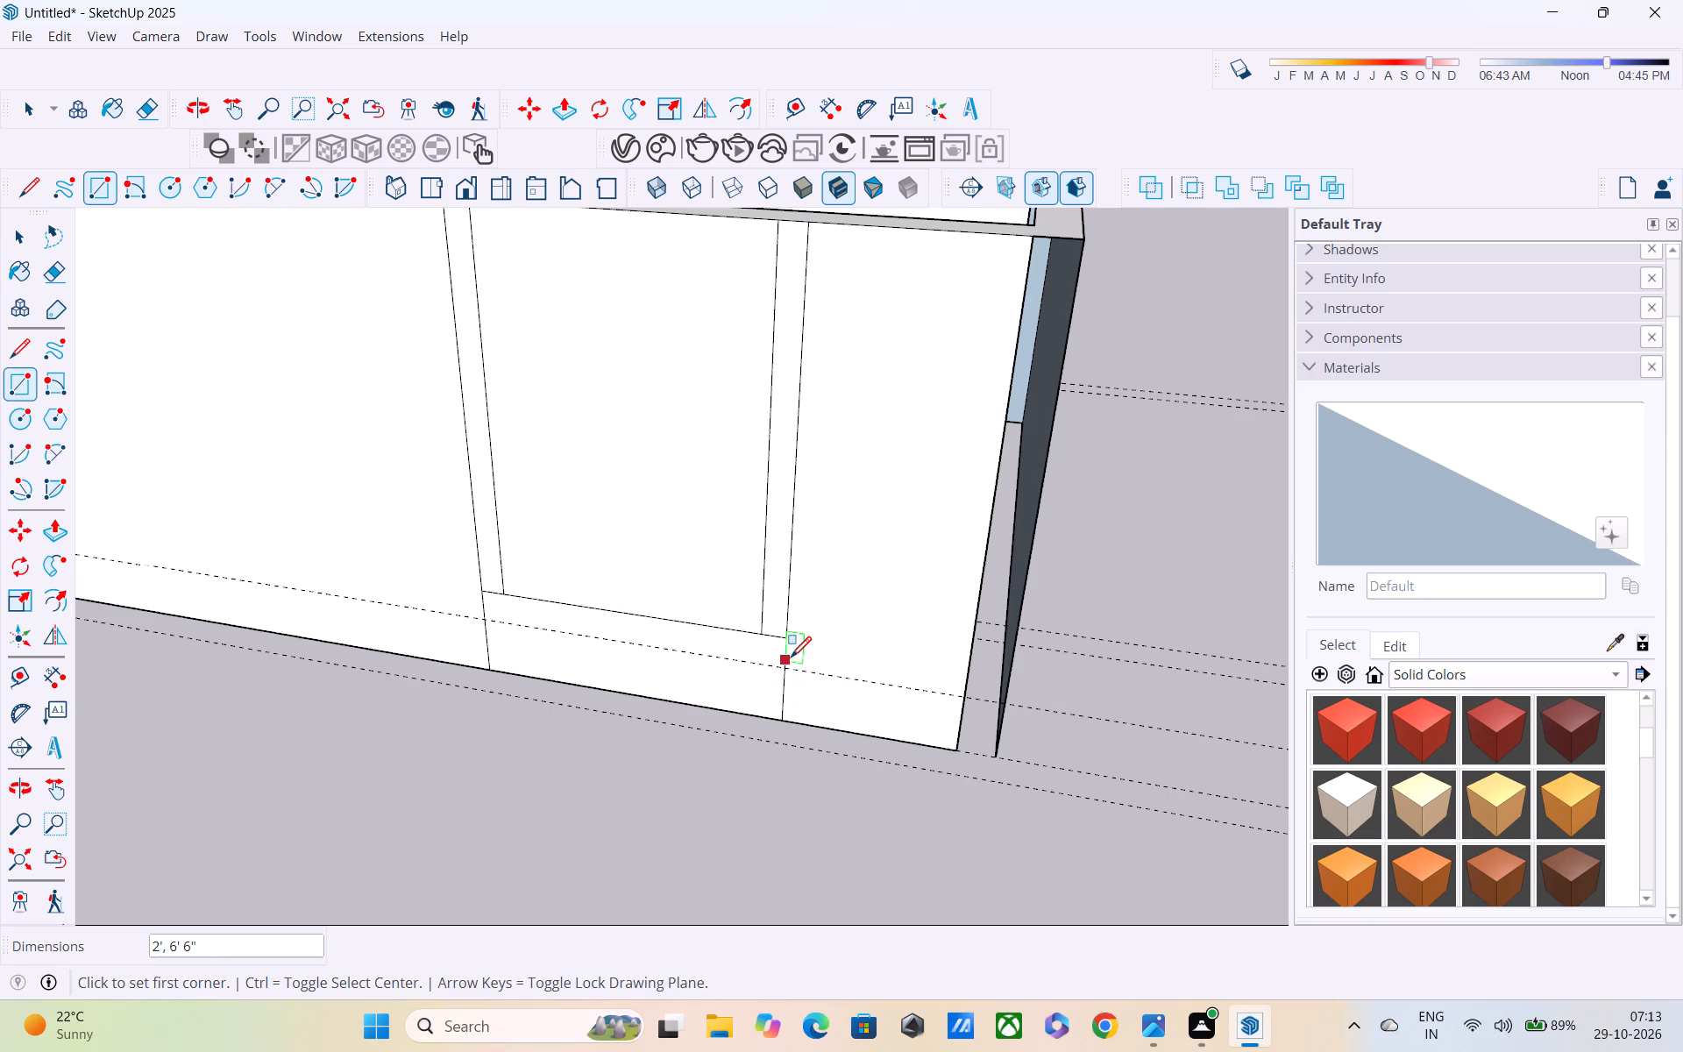
shift+middle_drag(791, 659, 796, 732)
Erase the leftover dividing lines on the copy's front wall so that it becomes one continuous face.
key(e)
drag(614, 643, 607, 706)
drag(536, 535, 493, 647)
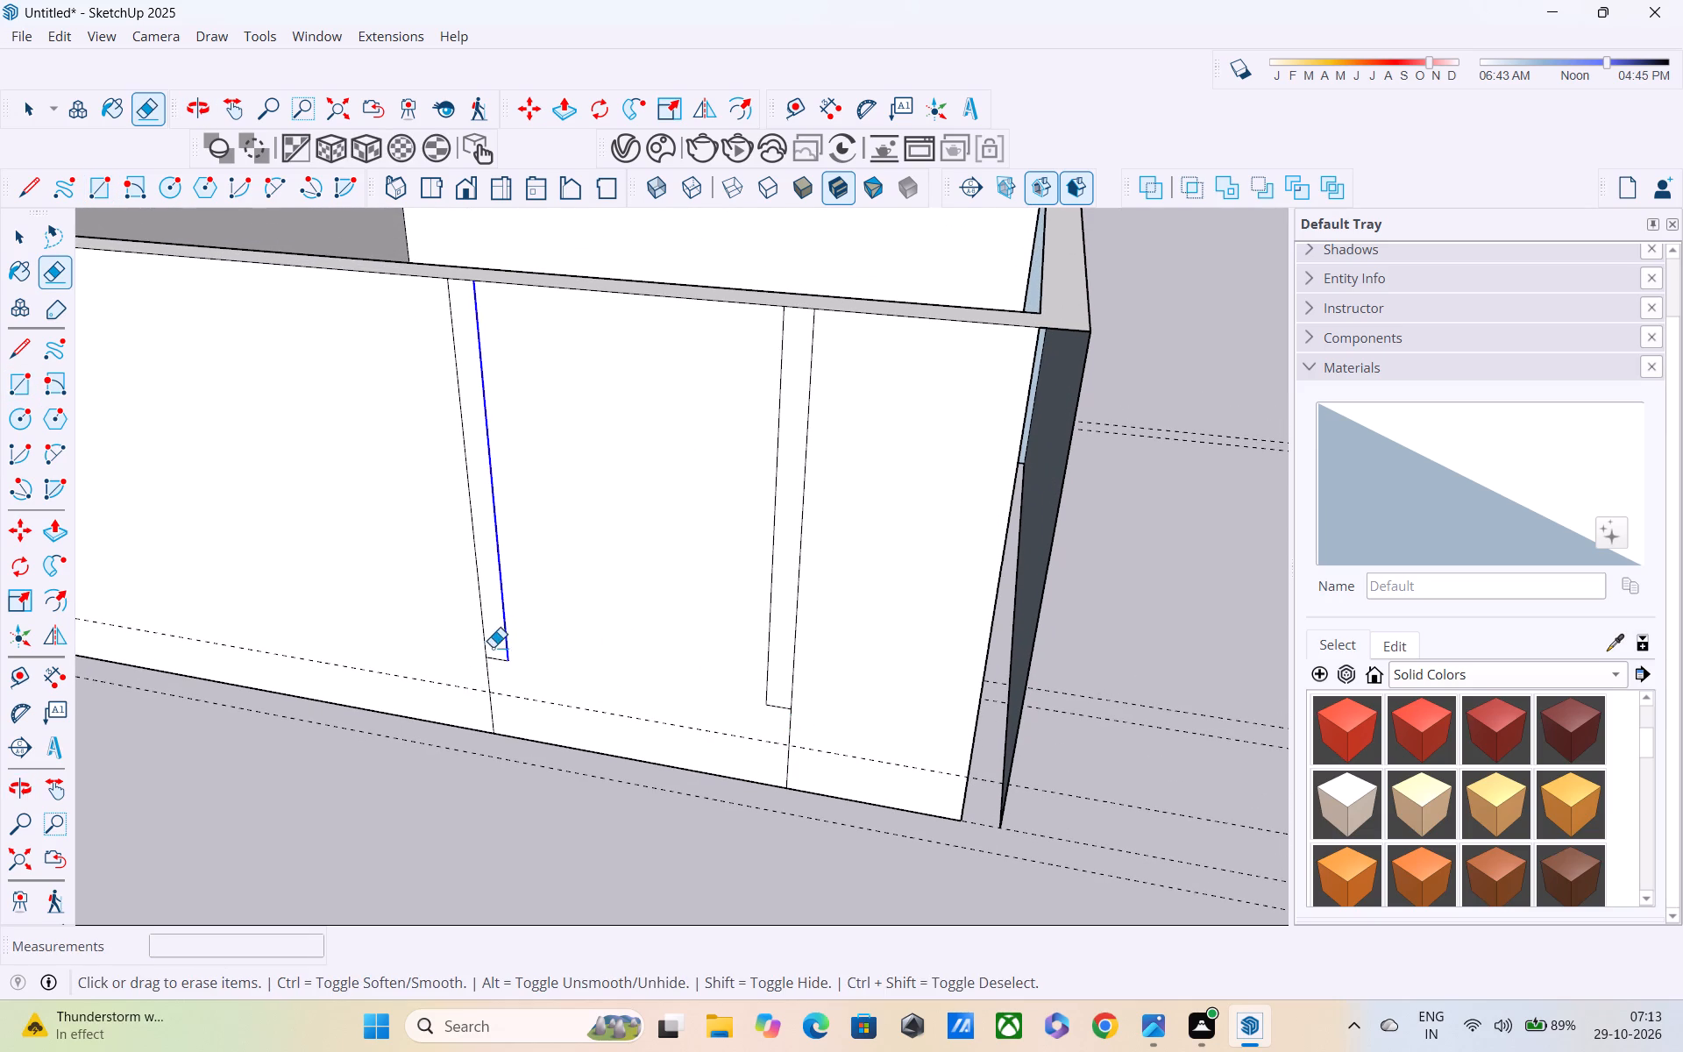
drag(493, 647, 492, 651)
drag(492, 652, 494, 686)
drag(725, 527, 778, 597)
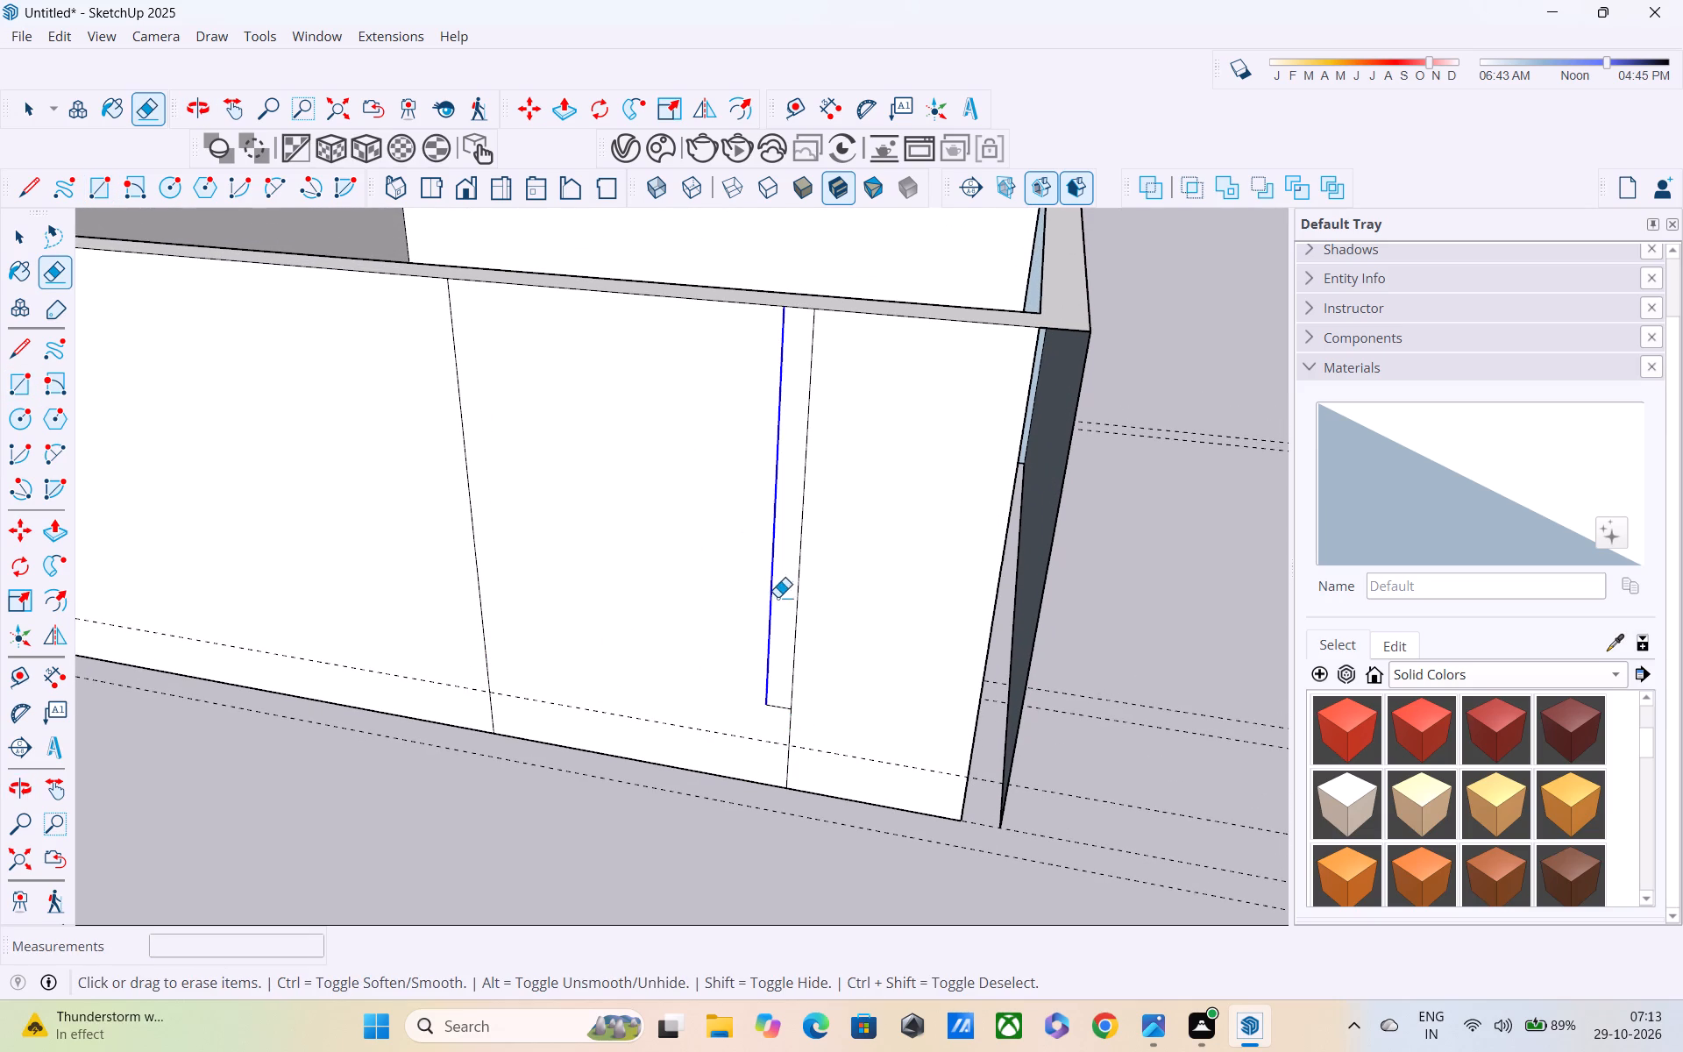
drag(778, 597, 784, 721)
scroll(784, 721, down, 4)
drag(532, 566, 870, 626)
Draw a 10' by 9" rectangle closing the vertical gap between the copy's front wall face and its side wall.
scroll(863, 625, down, 5)
middle_drag(802, 575, 743, 483)
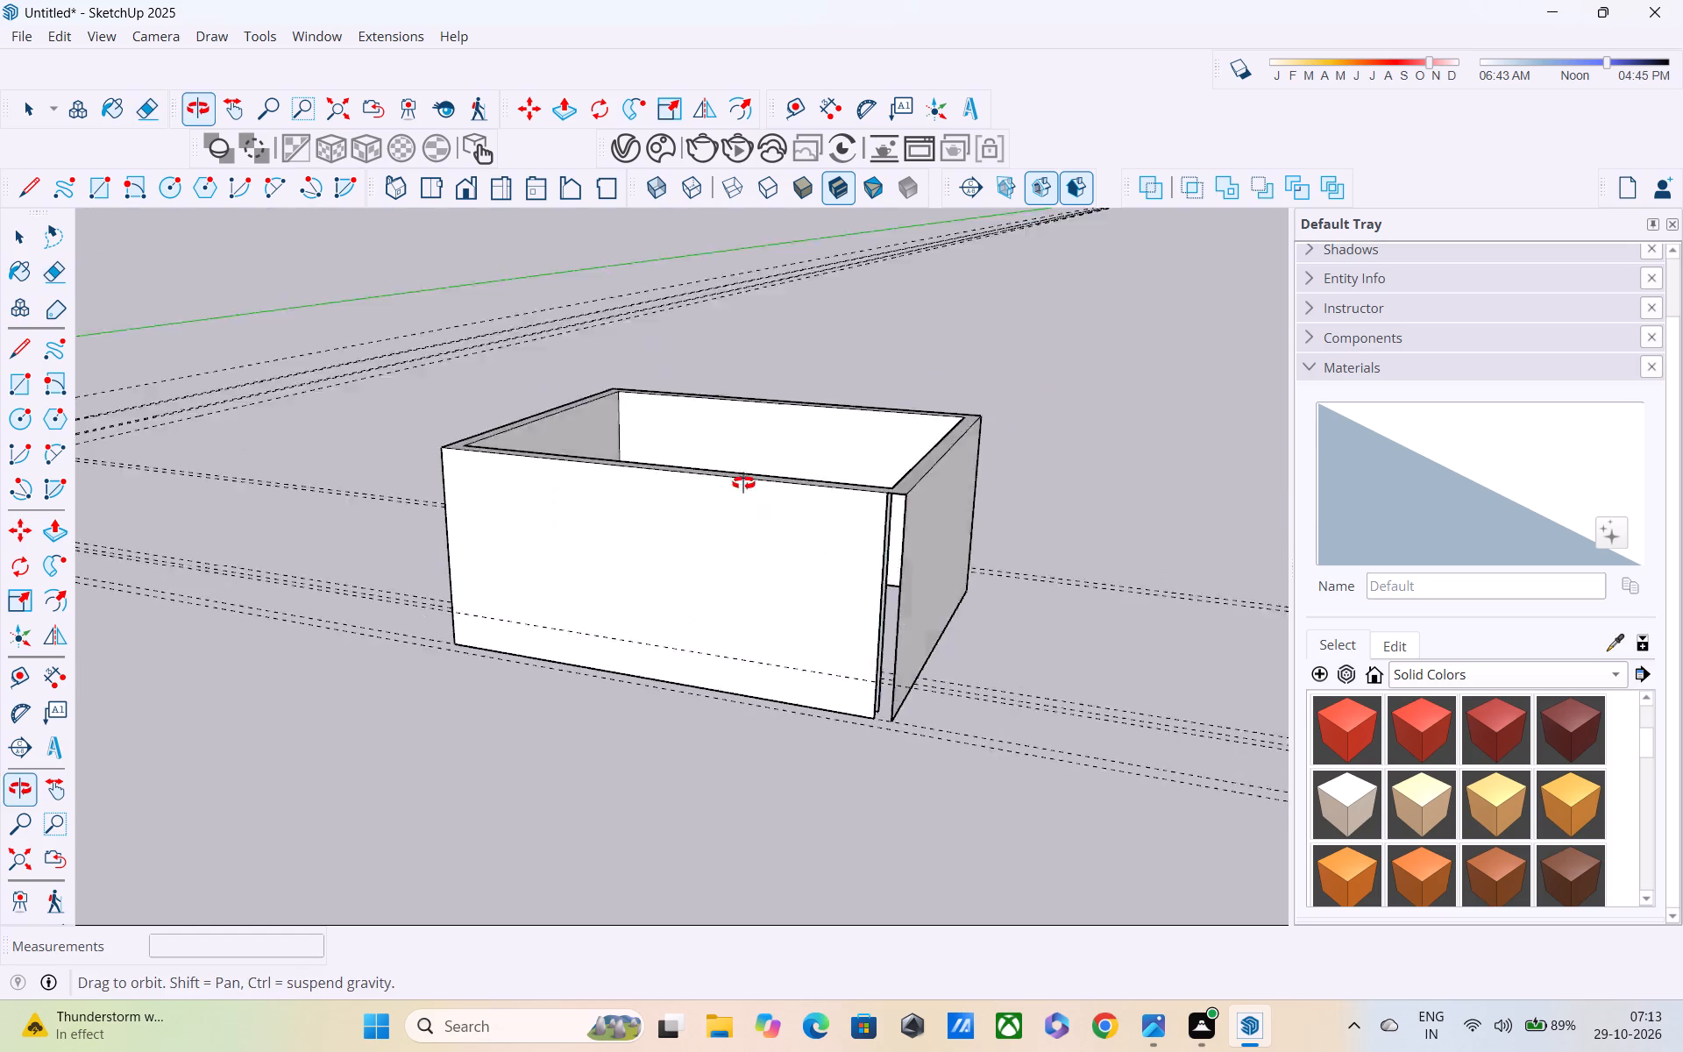
middle_drag(743, 483, 725, 428)
scroll(725, 428, up, 1)
key(r)
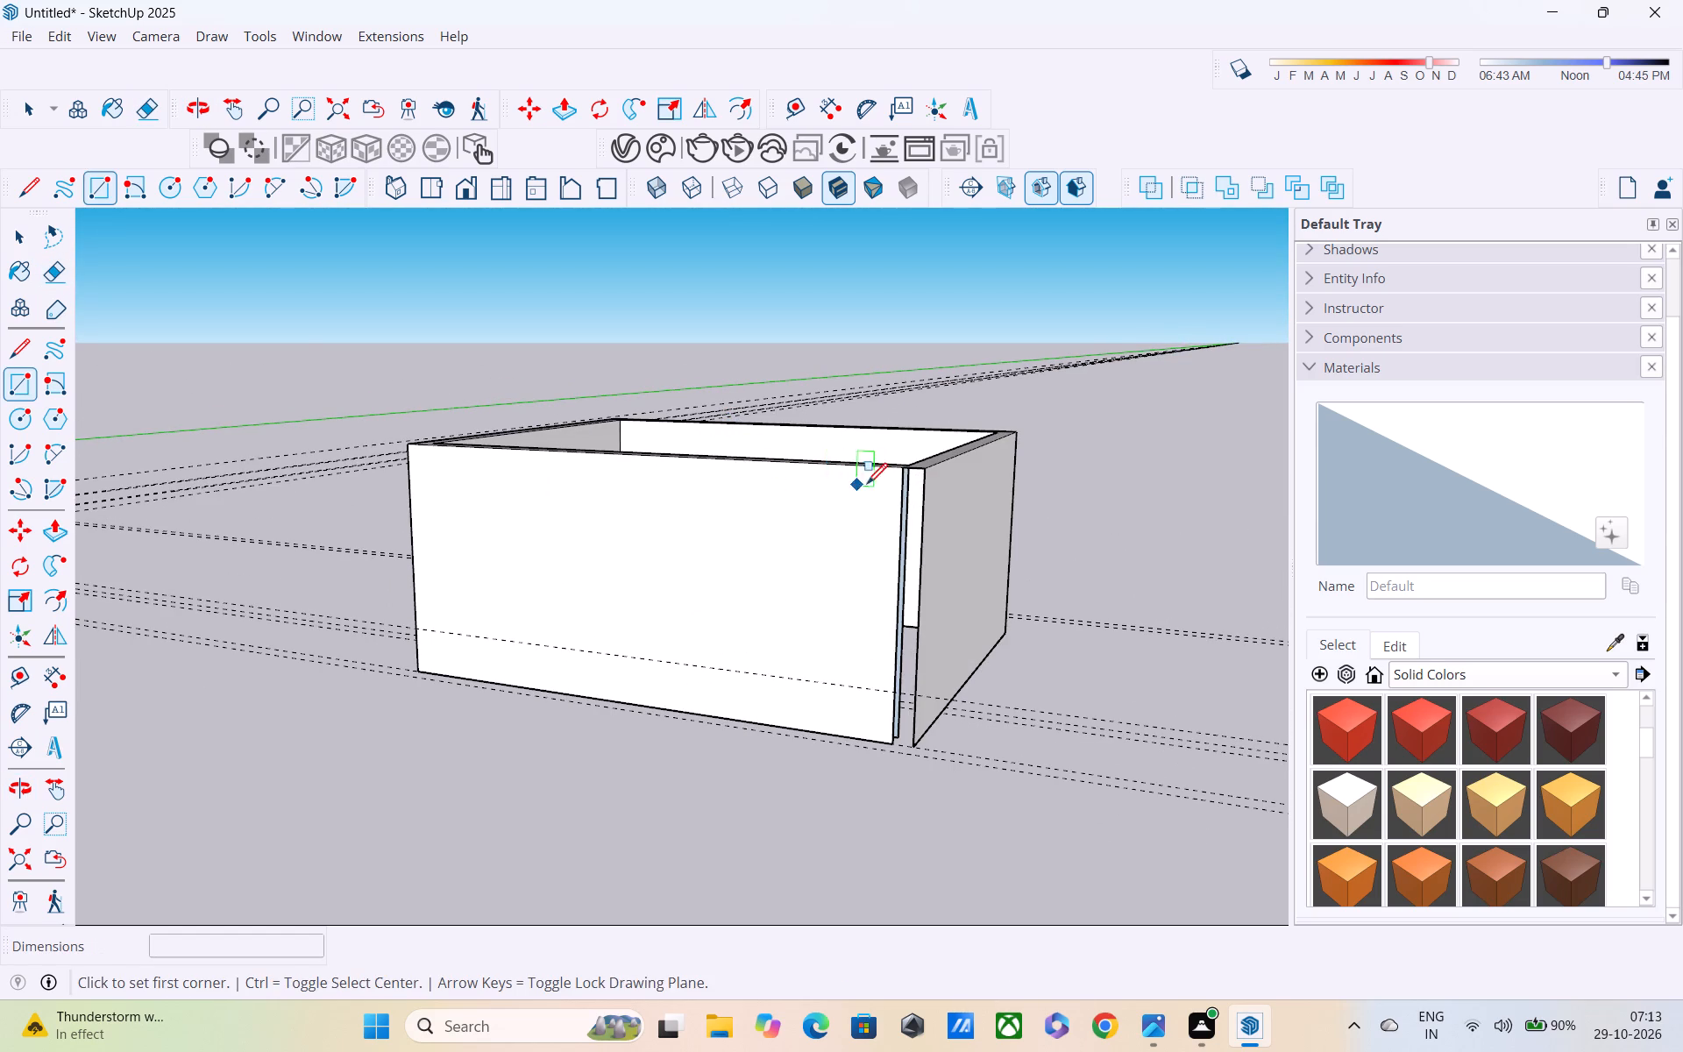
middle_drag(868, 485, 1265, 332)
scroll(1265, 332, up, 3)
scroll(1093, 445, up, 4)
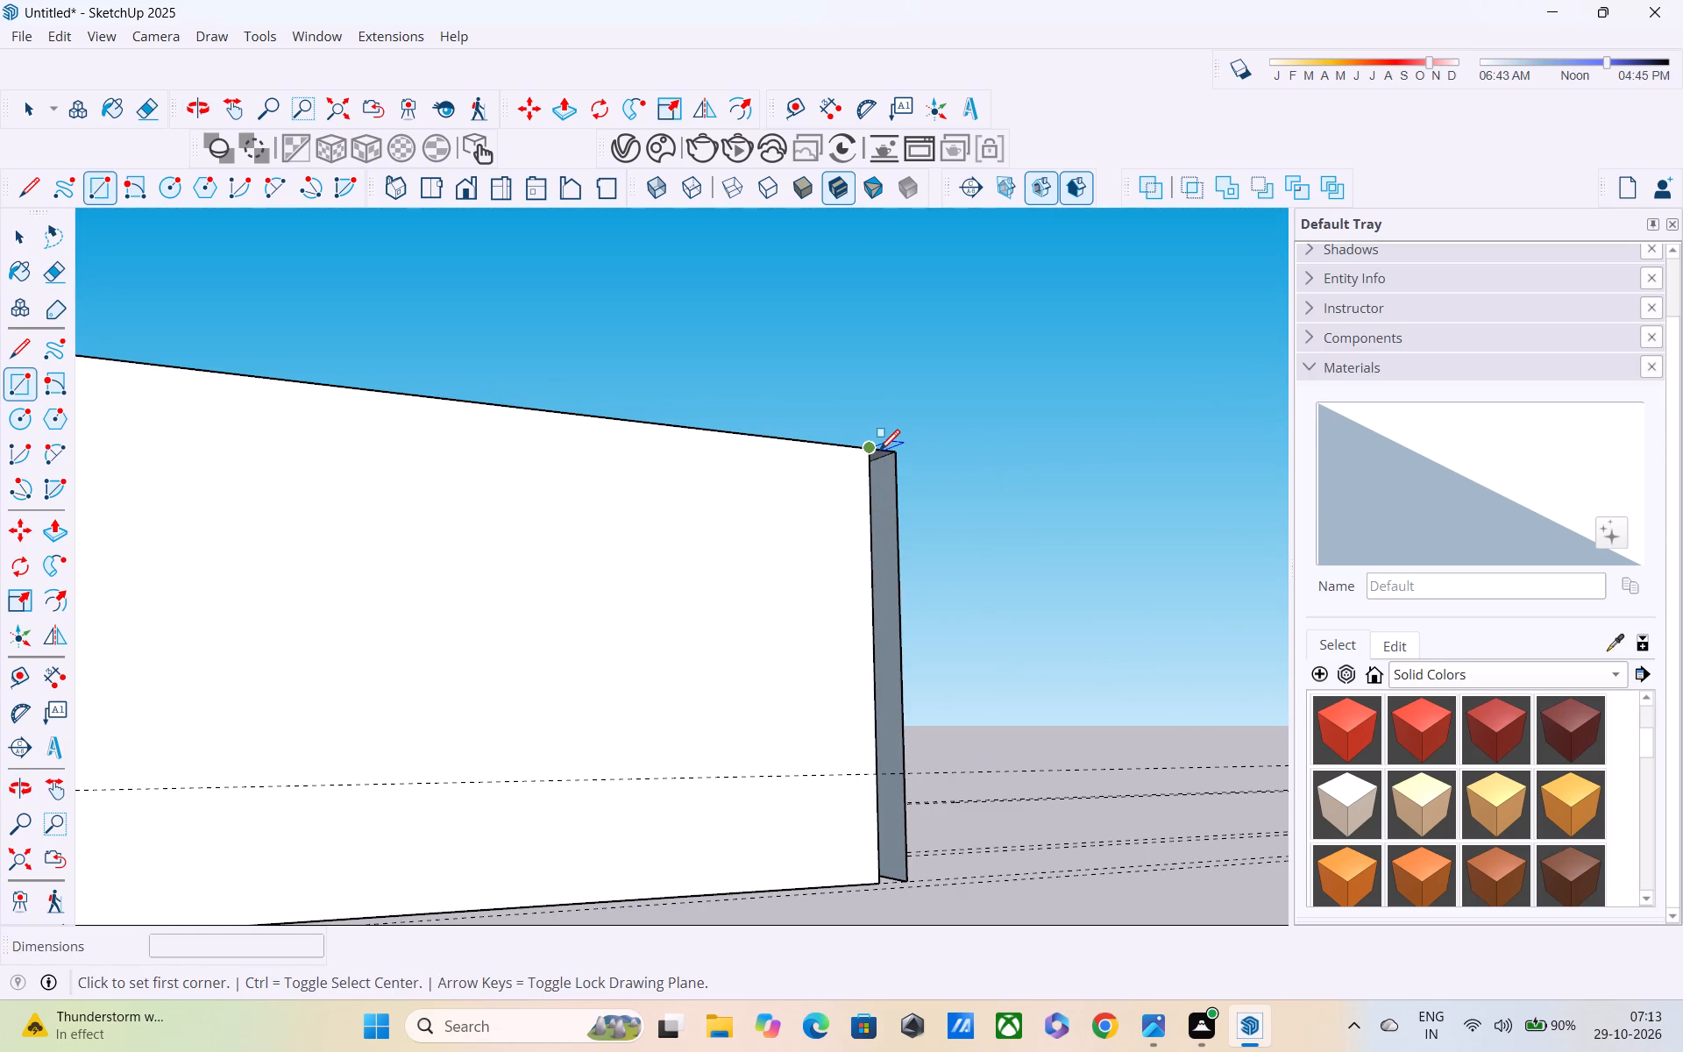
click(878, 451)
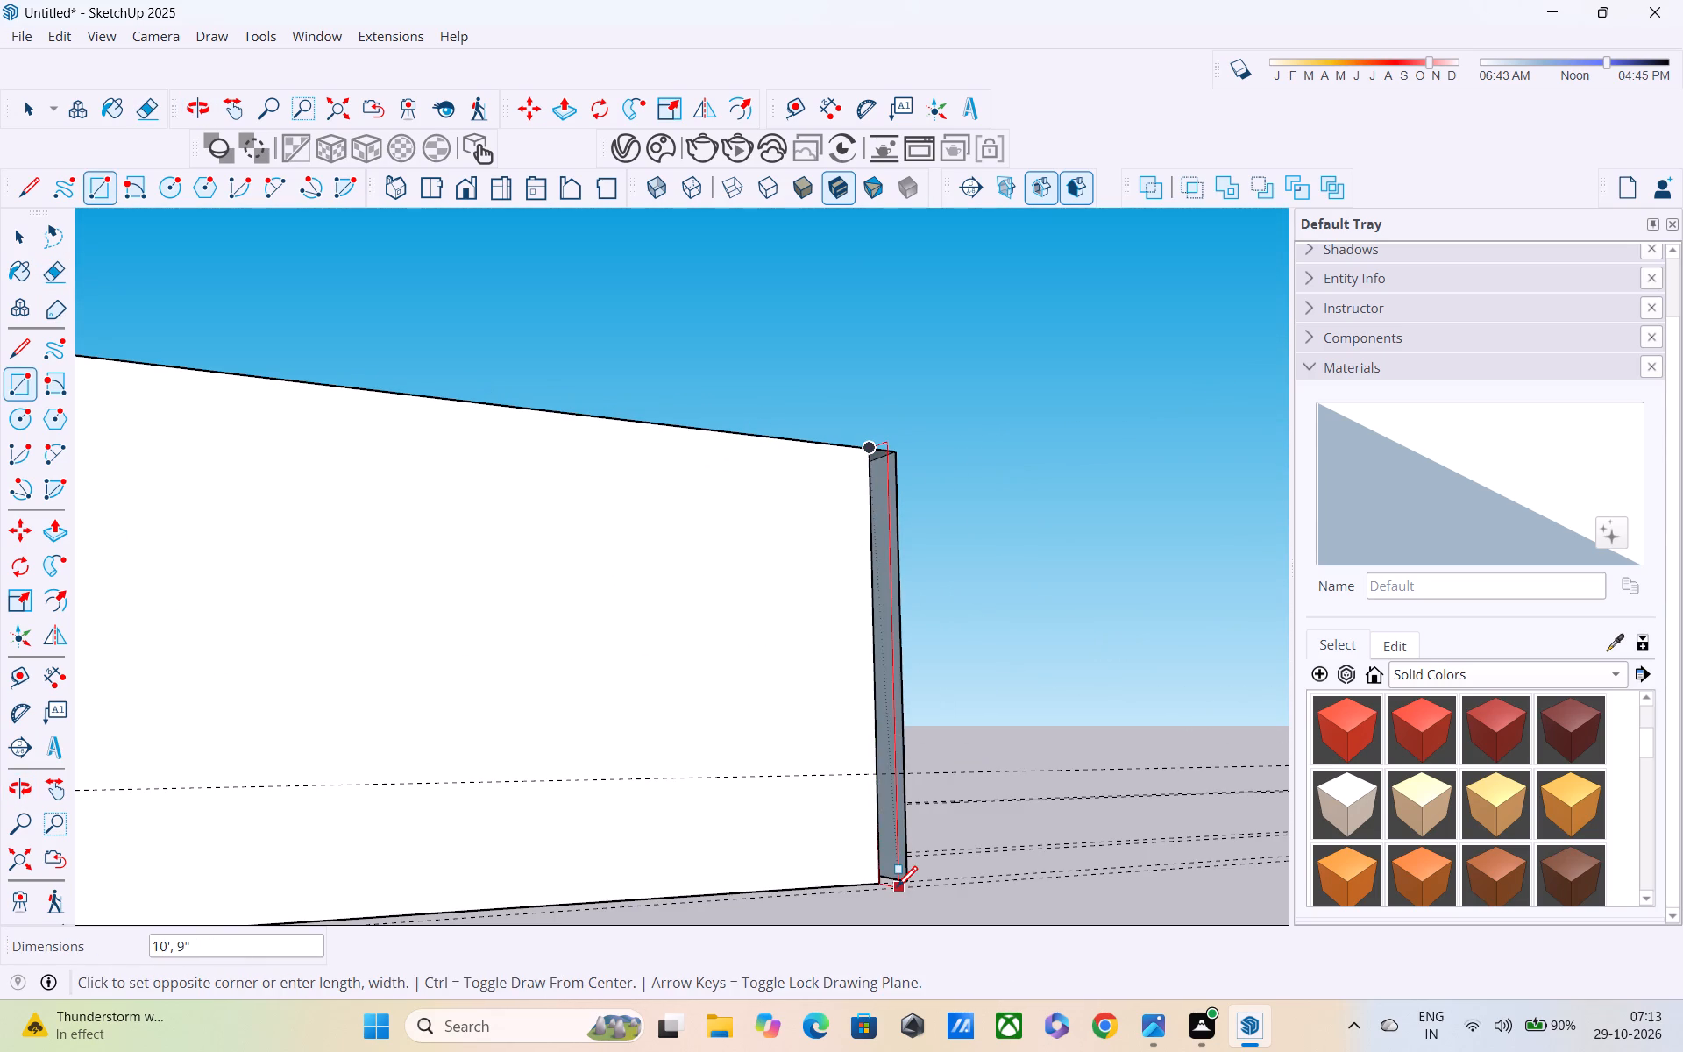
click(905, 883)
Draw a 10'-high rectangle inside the copy, closing the vertical gap between the inner wall face and the open side wall.
middle_drag(901, 729, 1637, 944)
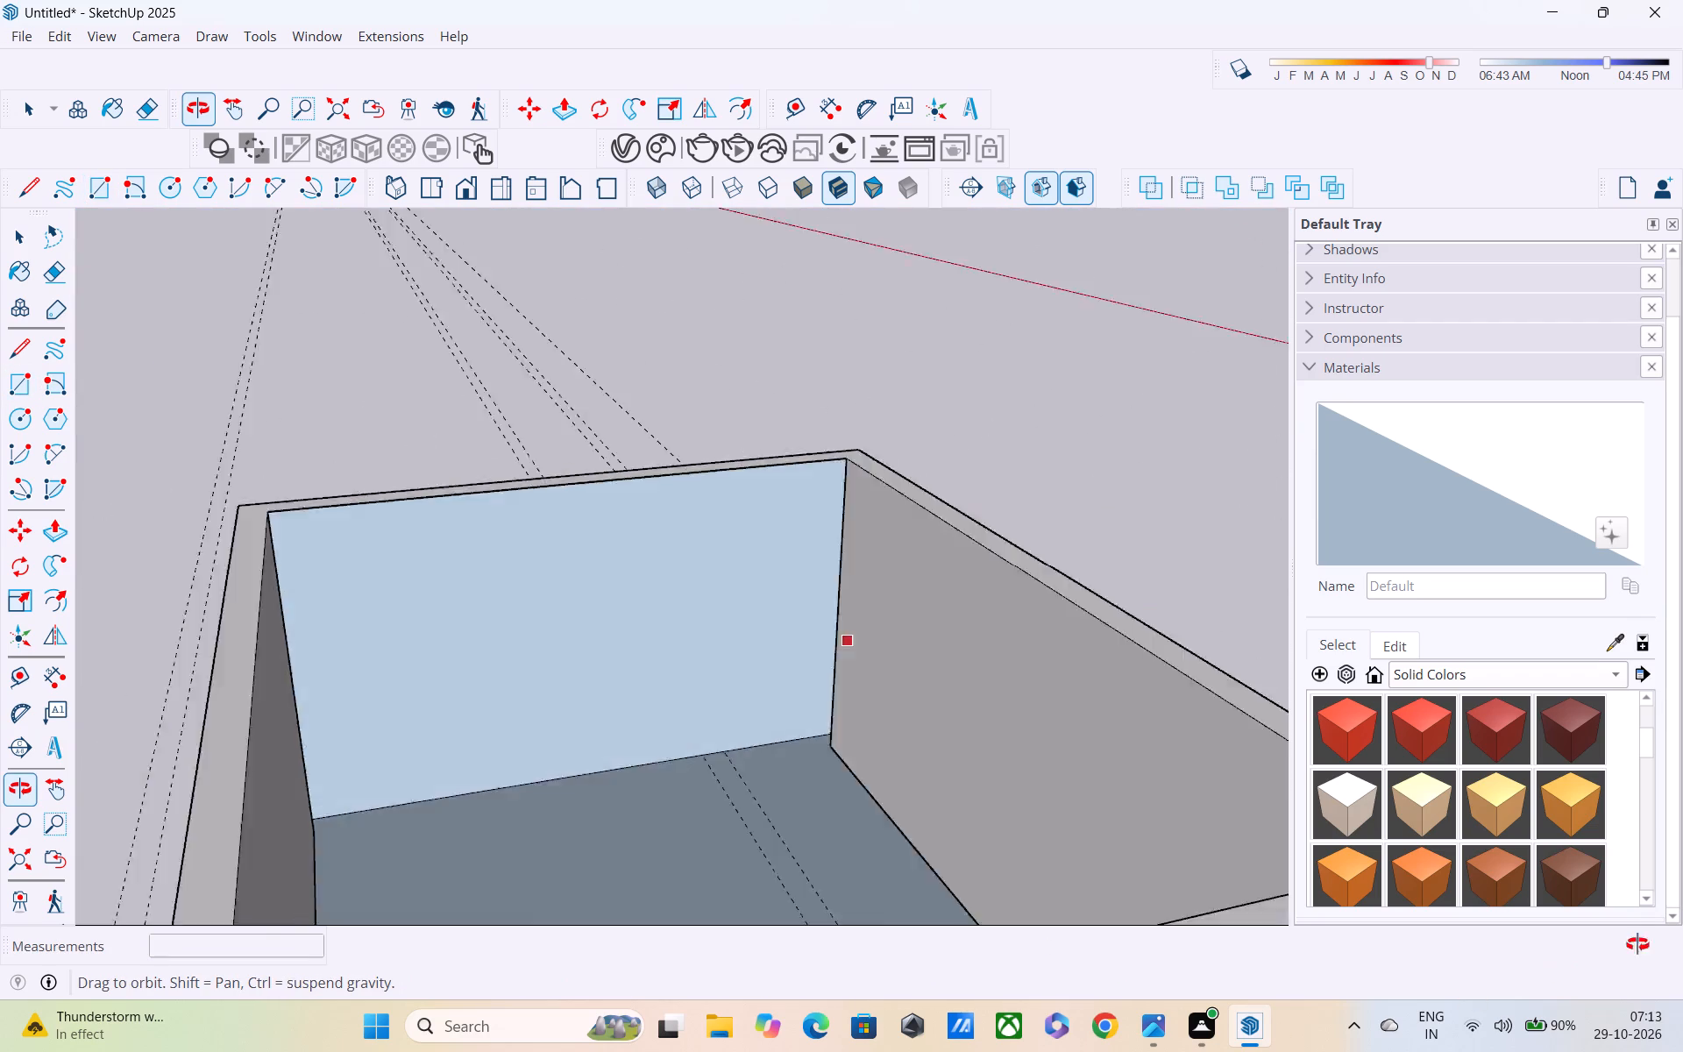
middle_drag(1637, 944, 1572, 1027)
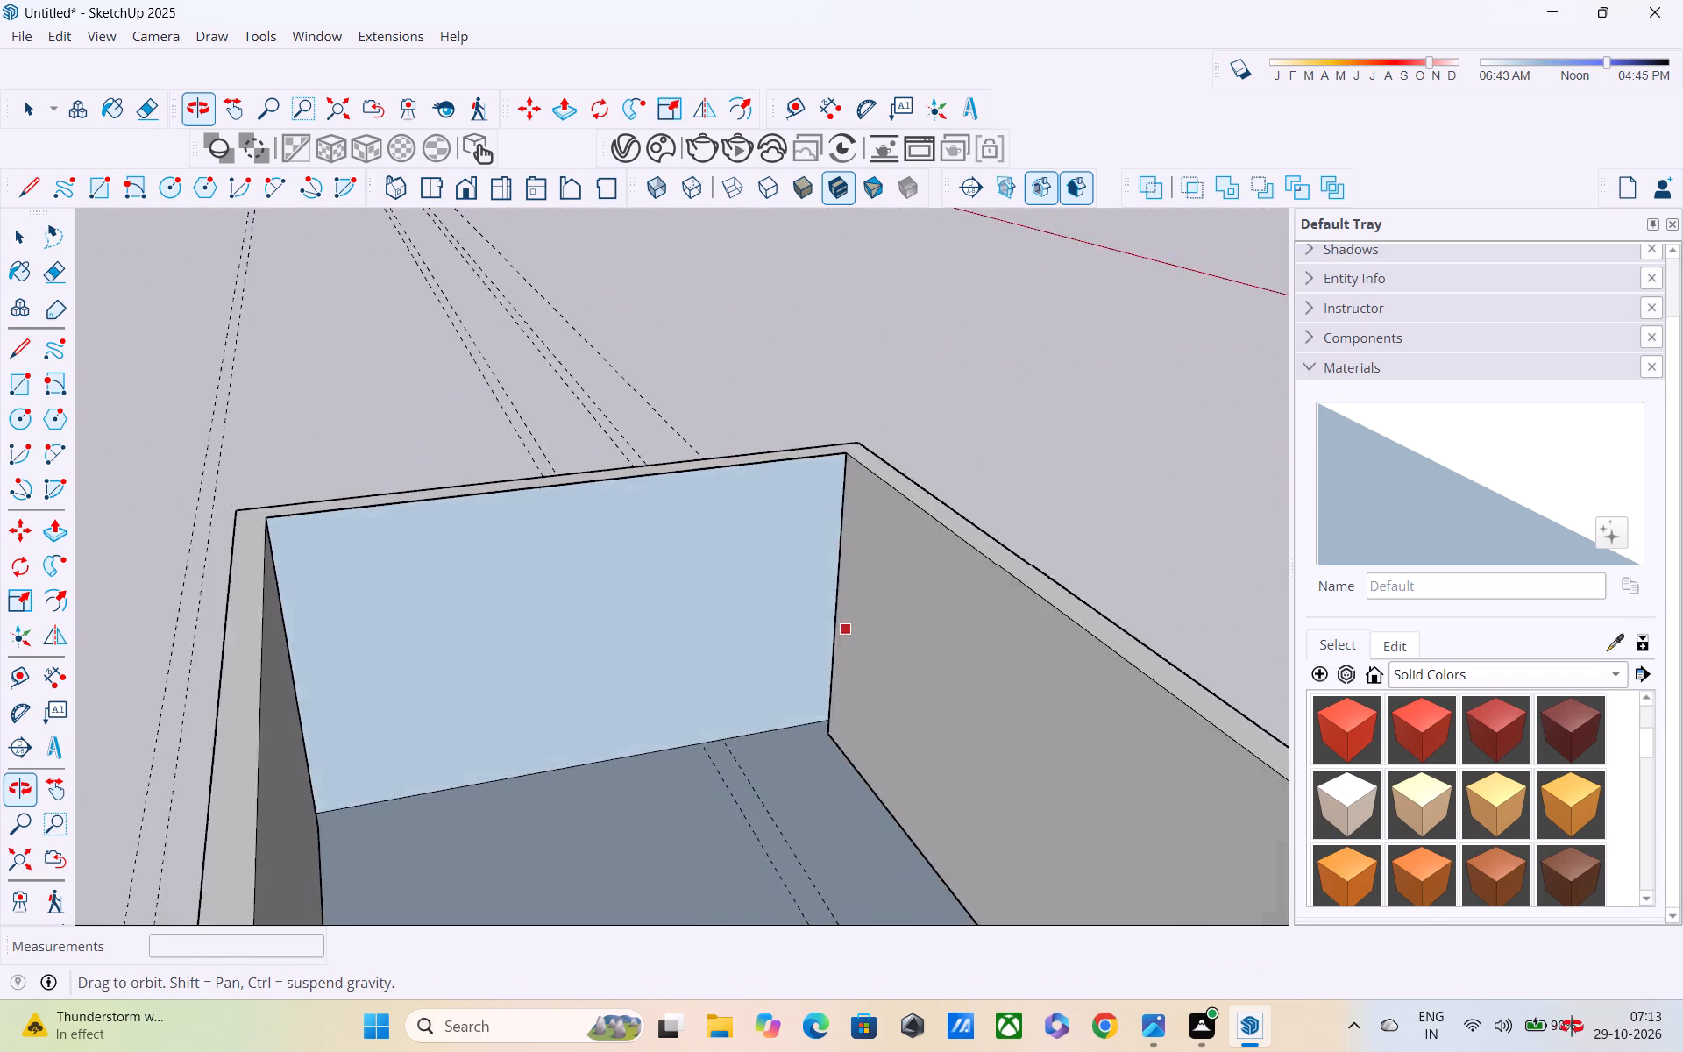
middle_drag(1572, 1027, 1014, 997)
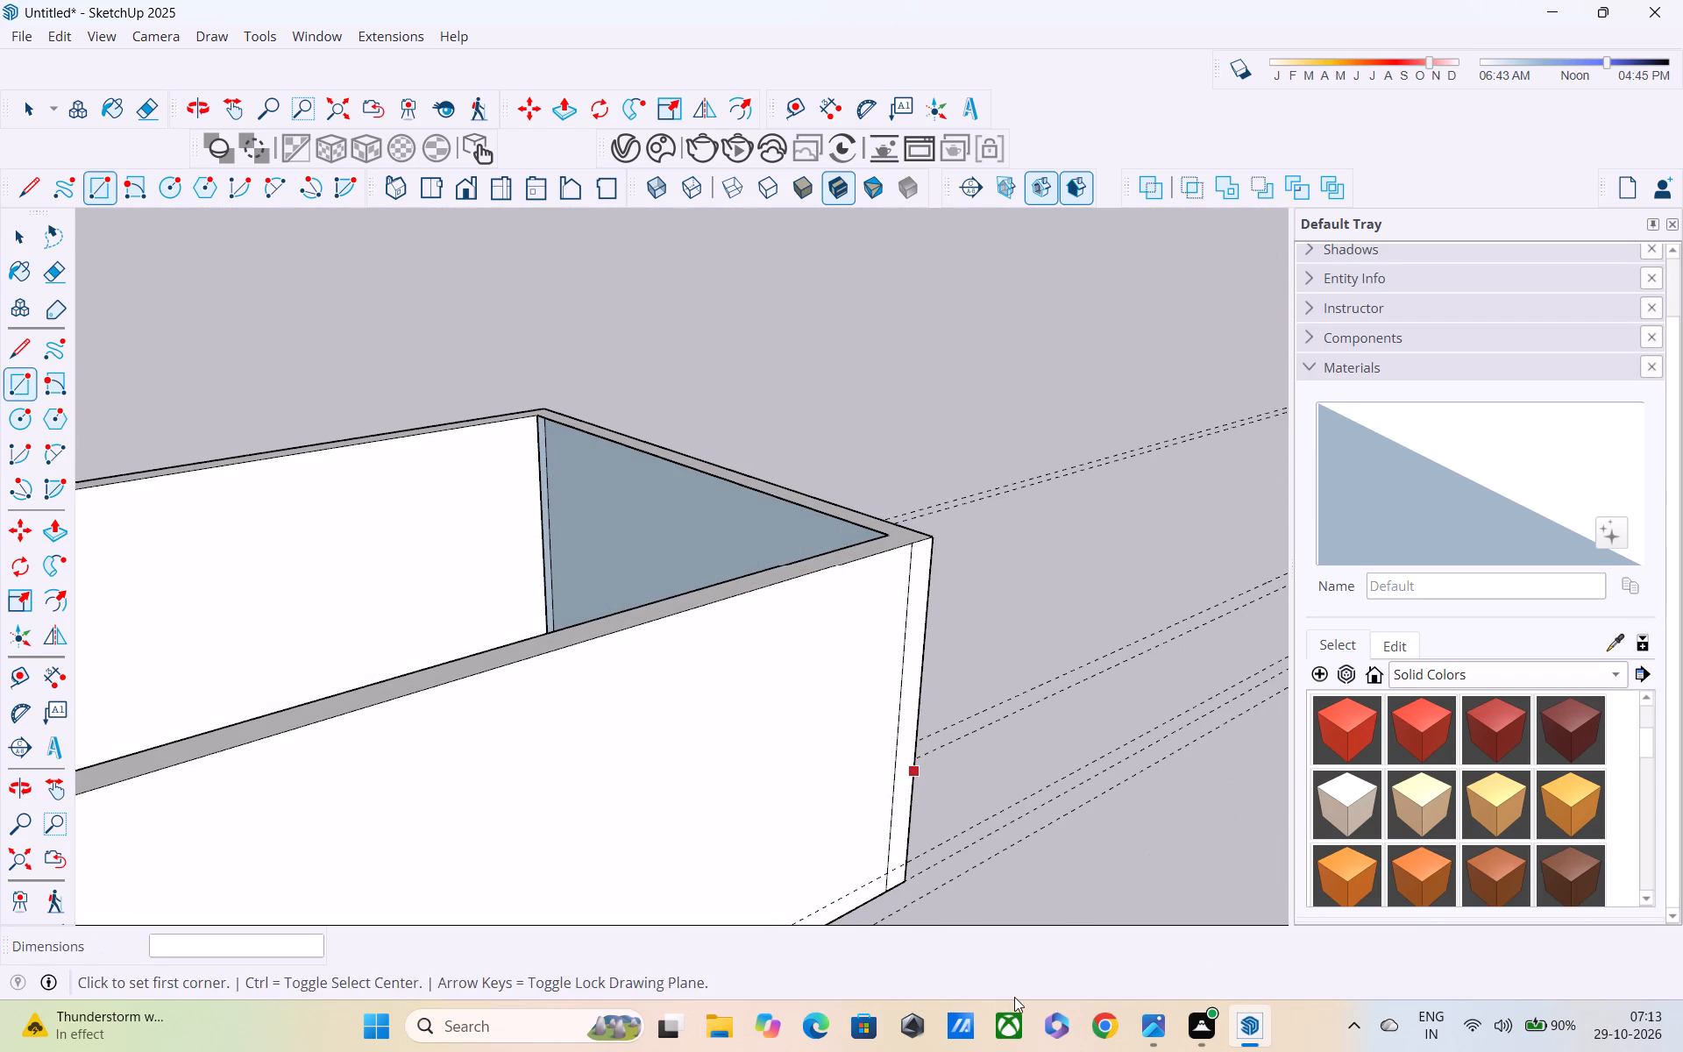
key(space)
scroll(494, 357, up, 4)
scroll(579, 467, down, 1)
scroll(579, 467, up, 5)
middle_drag(582, 499, 422, 431)
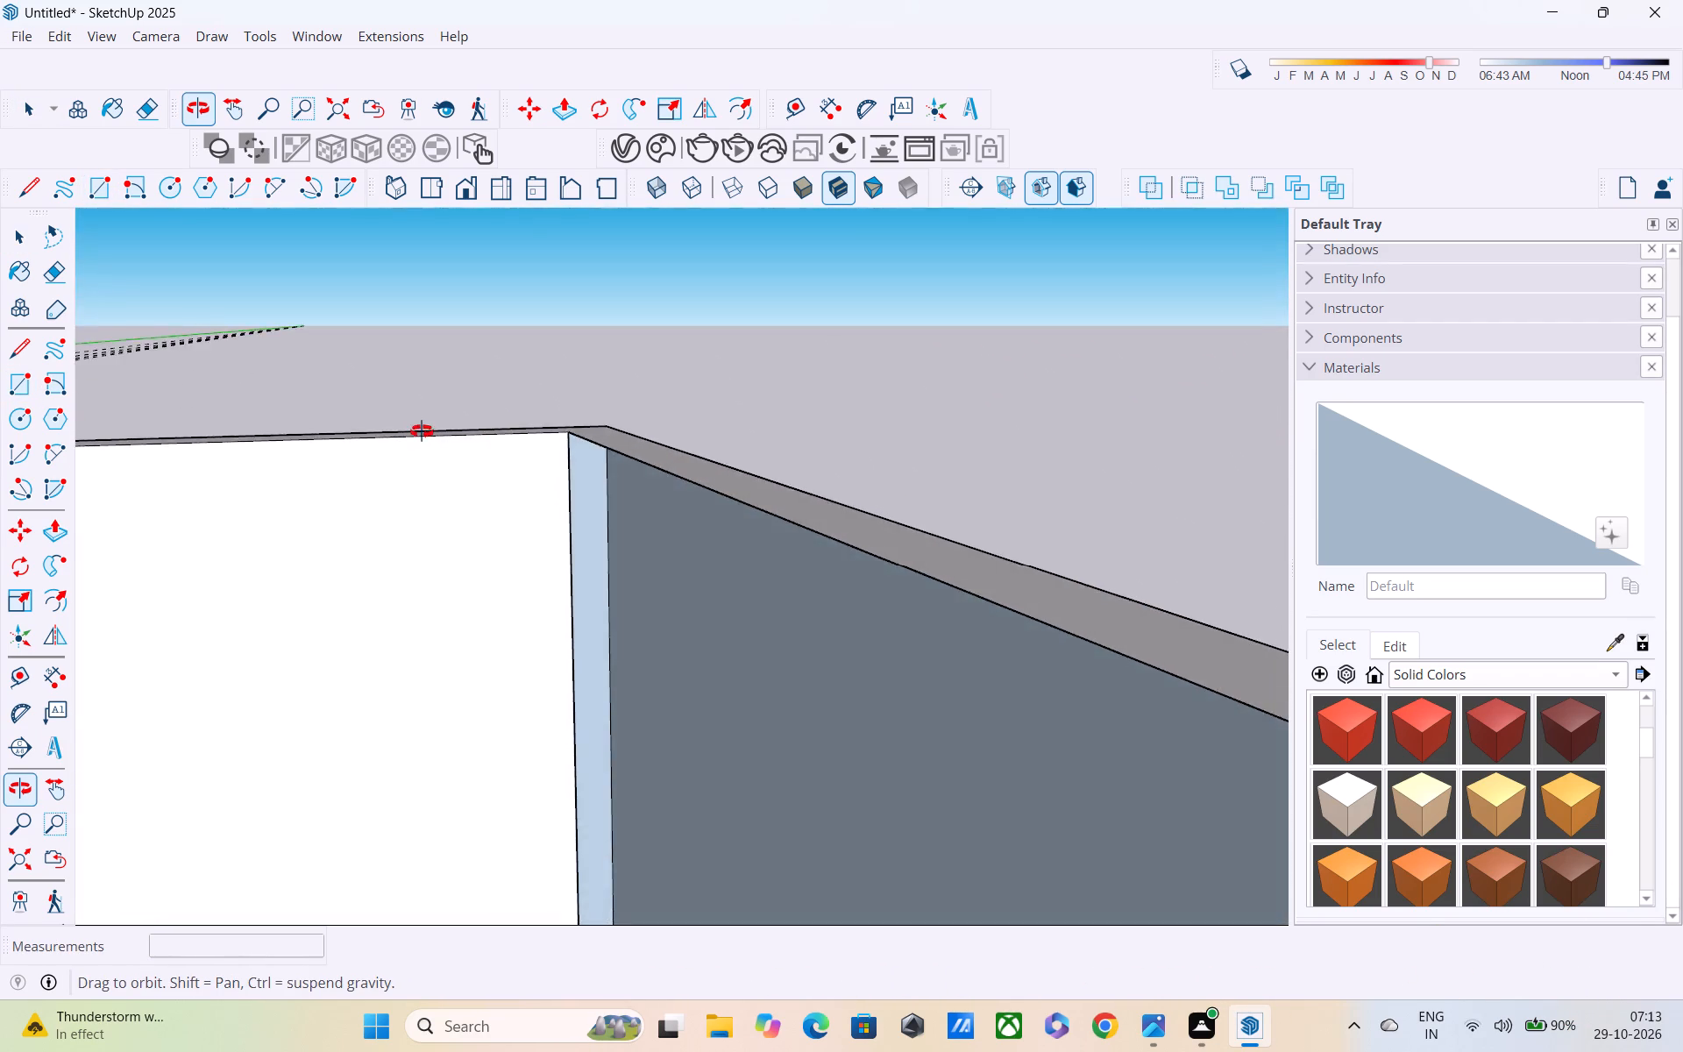
middle_drag(422, 431, 399, 406)
scroll(502, 508, up, 4)
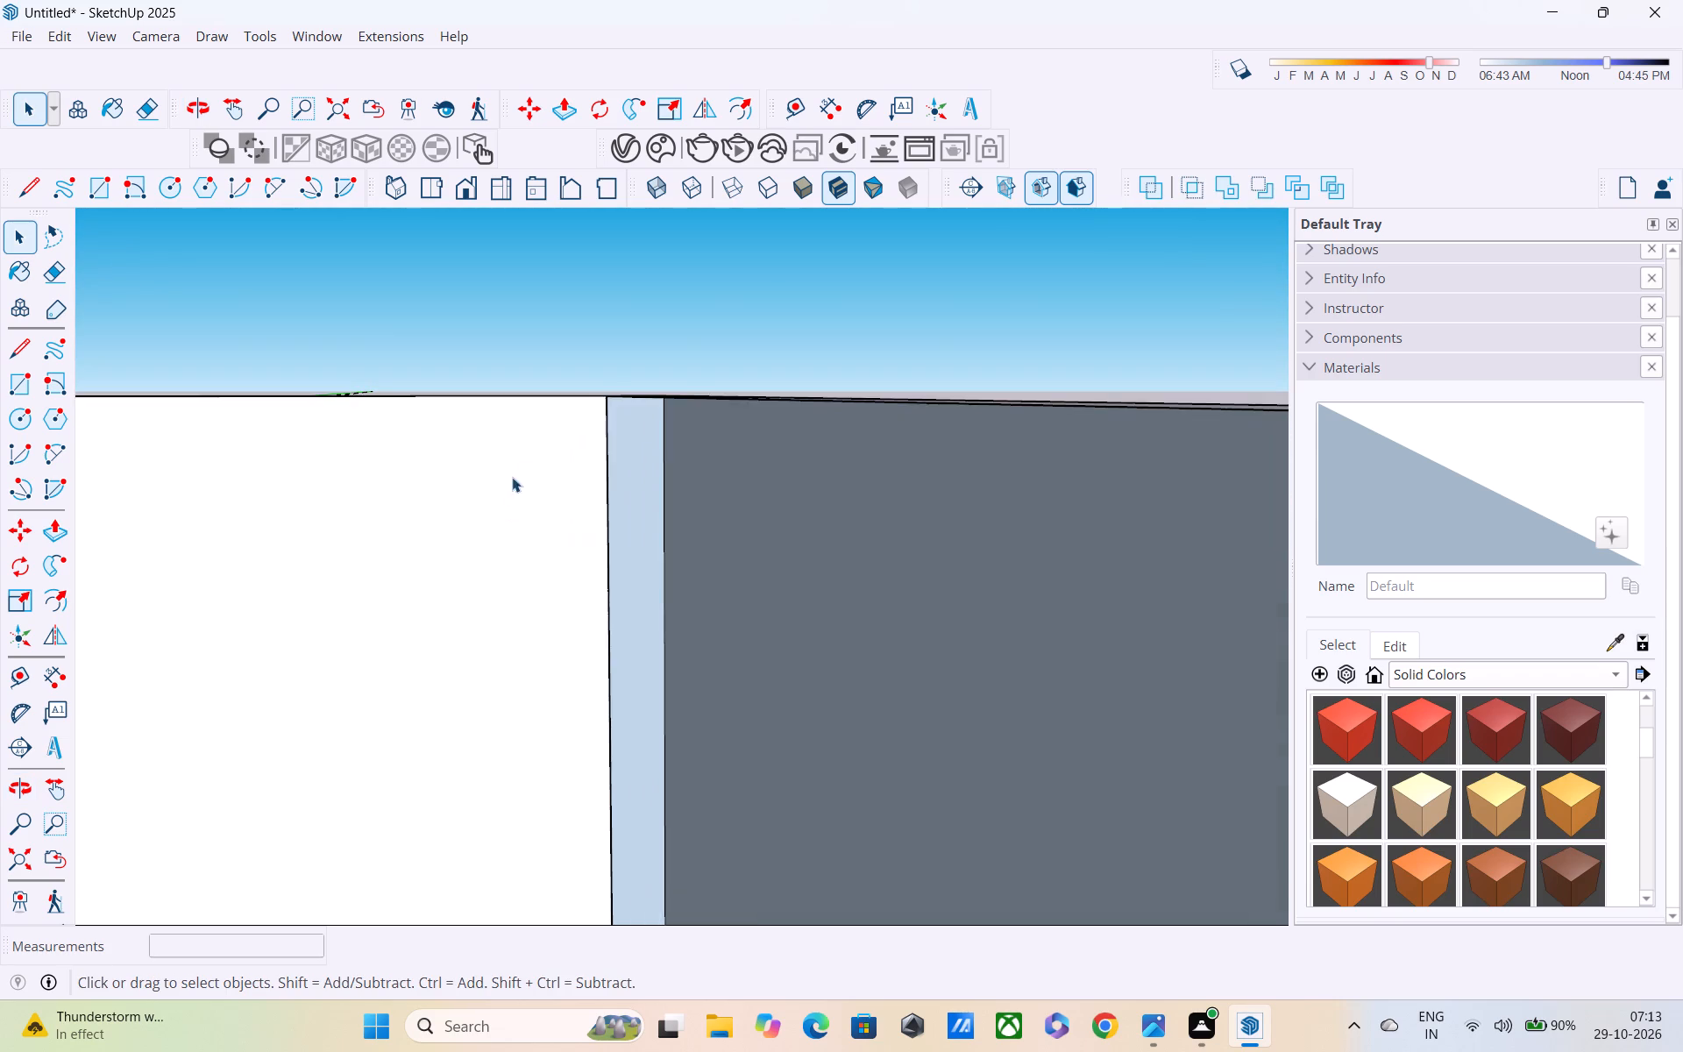
scroll(526, 463, up, 4)
middle_drag(534, 464, 460, 391)
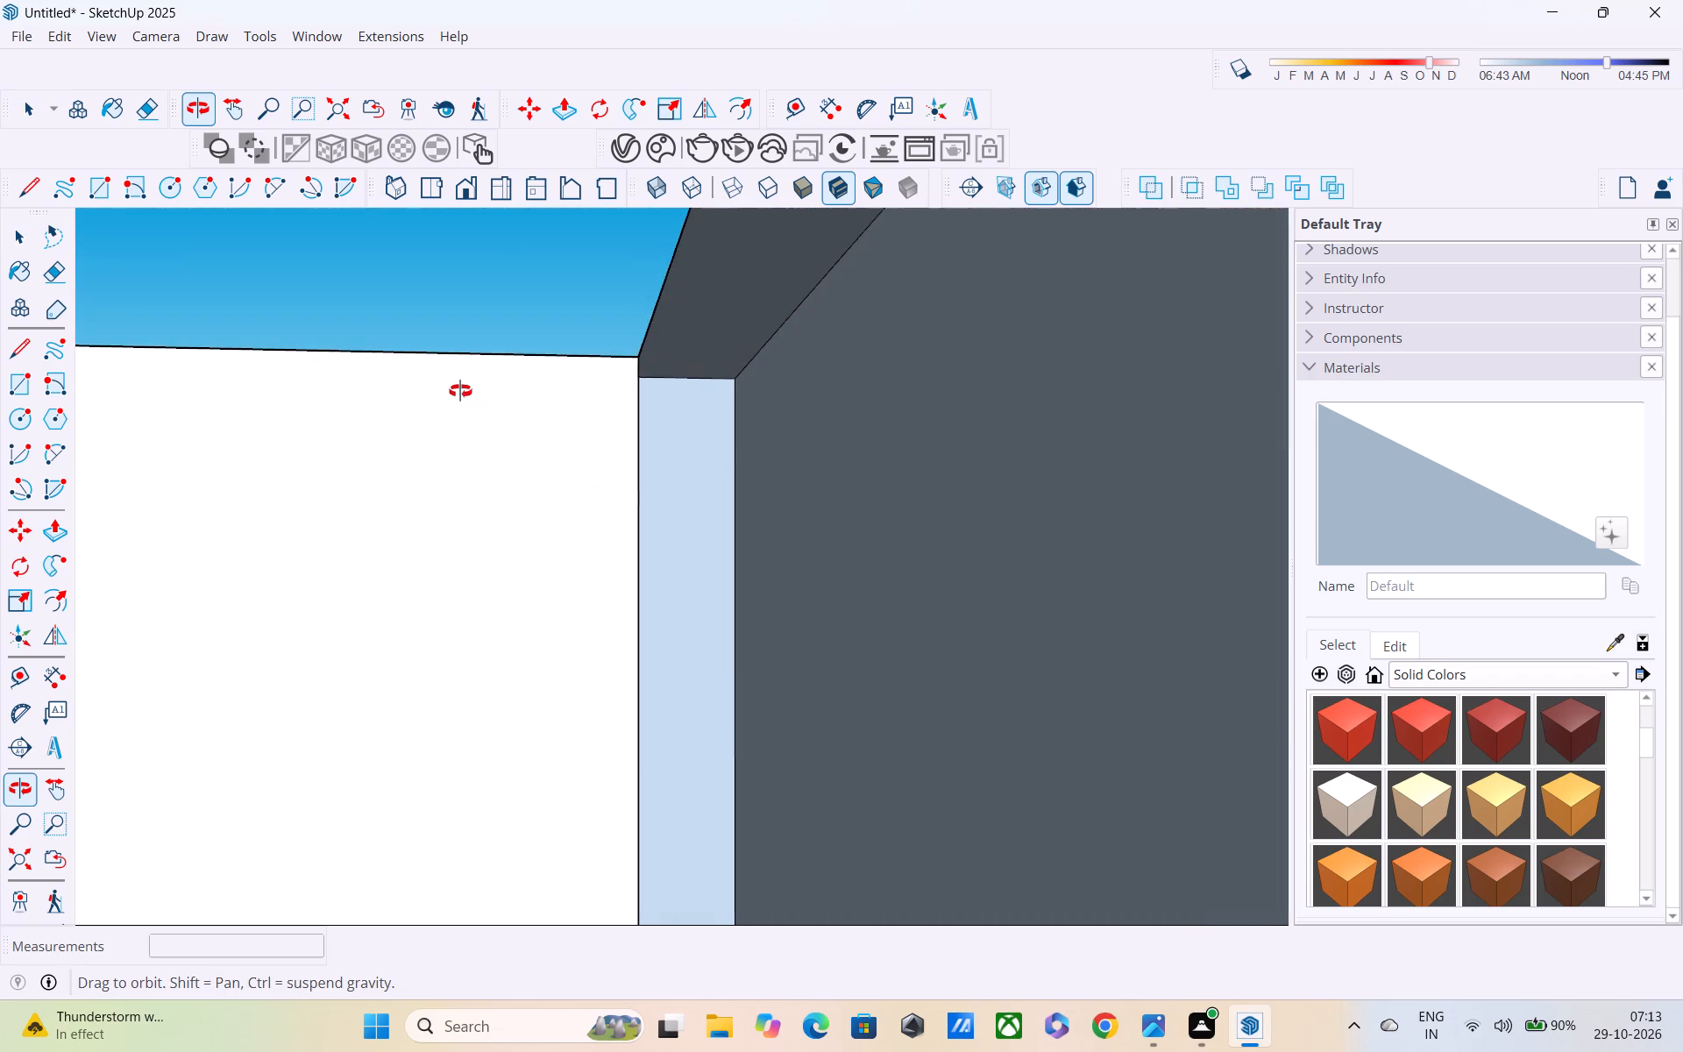
middle_drag(460, 391, 456, 389)
key(r)
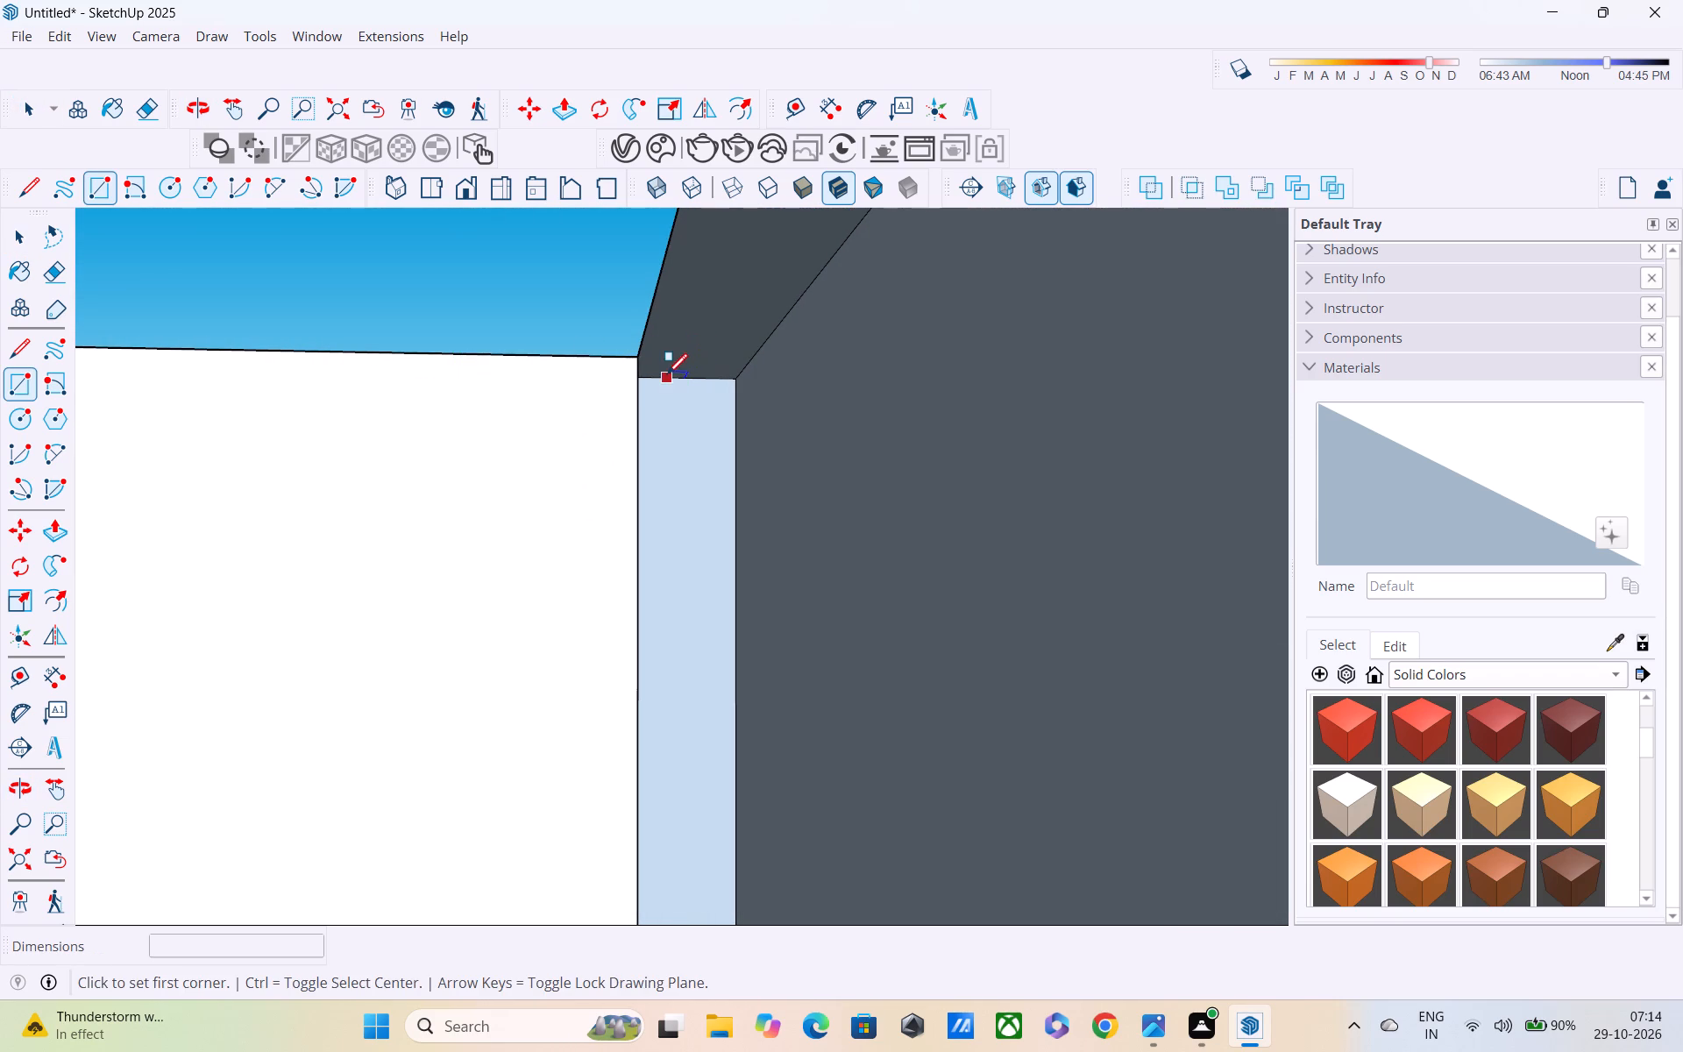
click(637, 357)
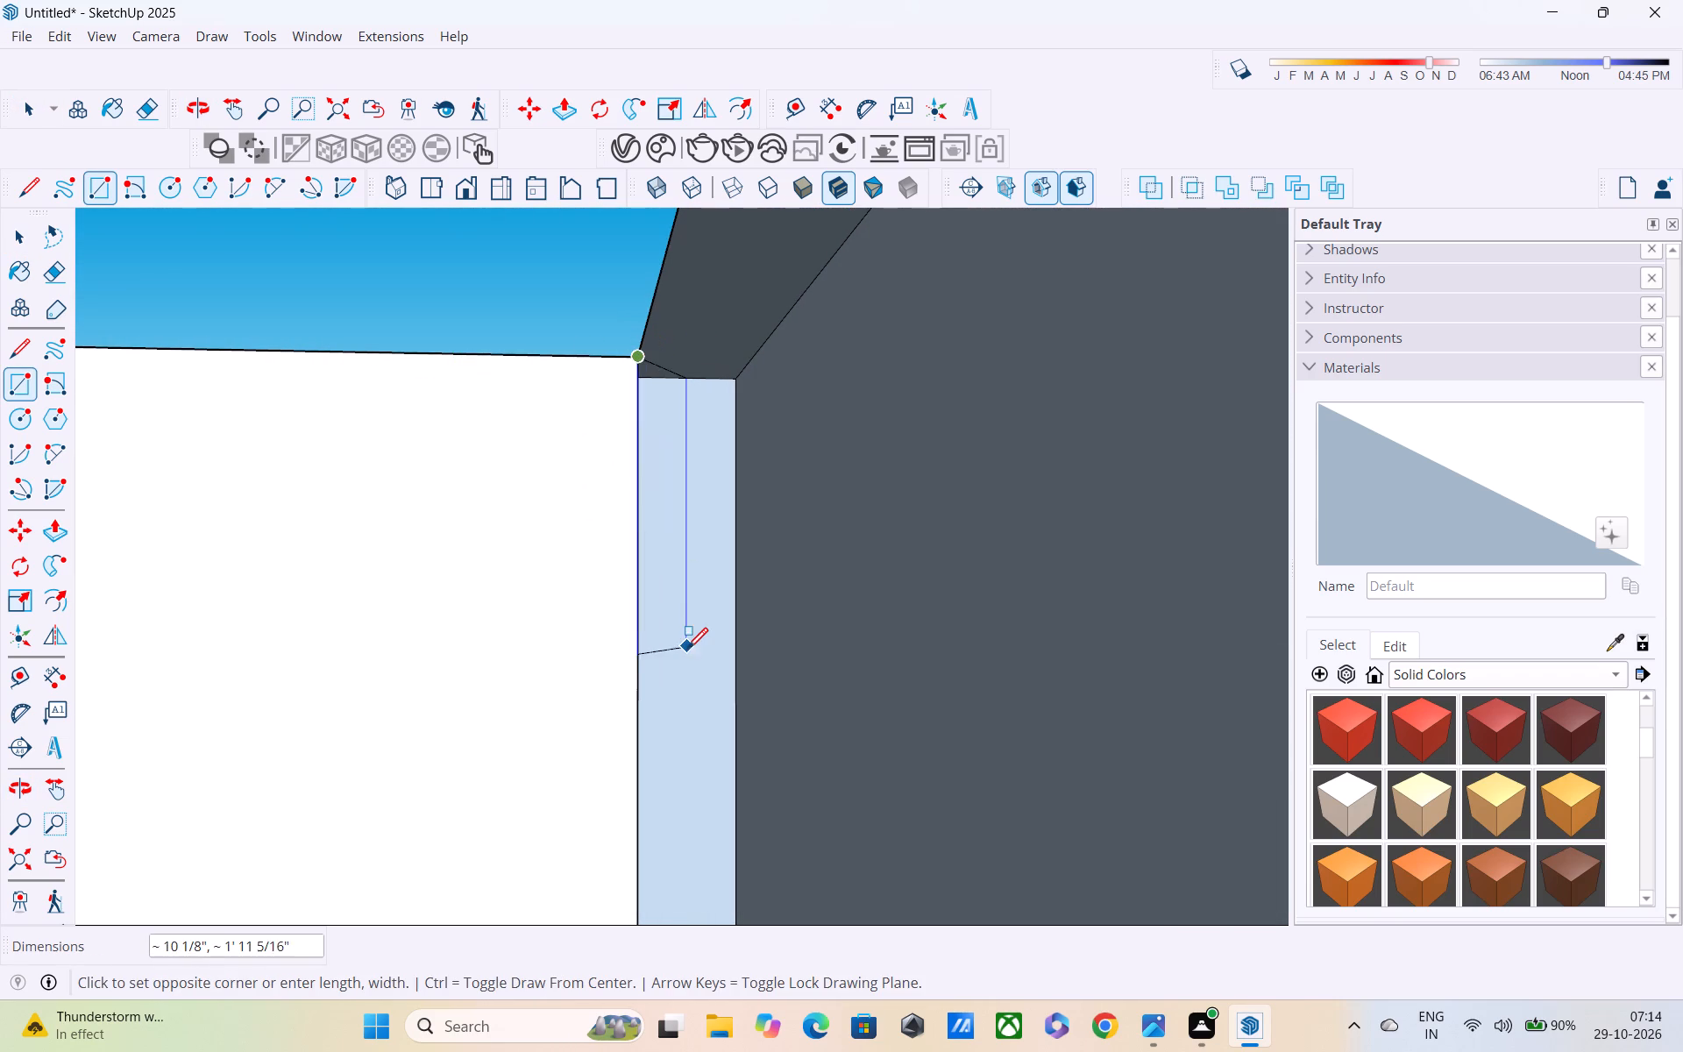
scroll(687, 651, down, 1)
shift+middle_drag(691, 634, 633, 52)
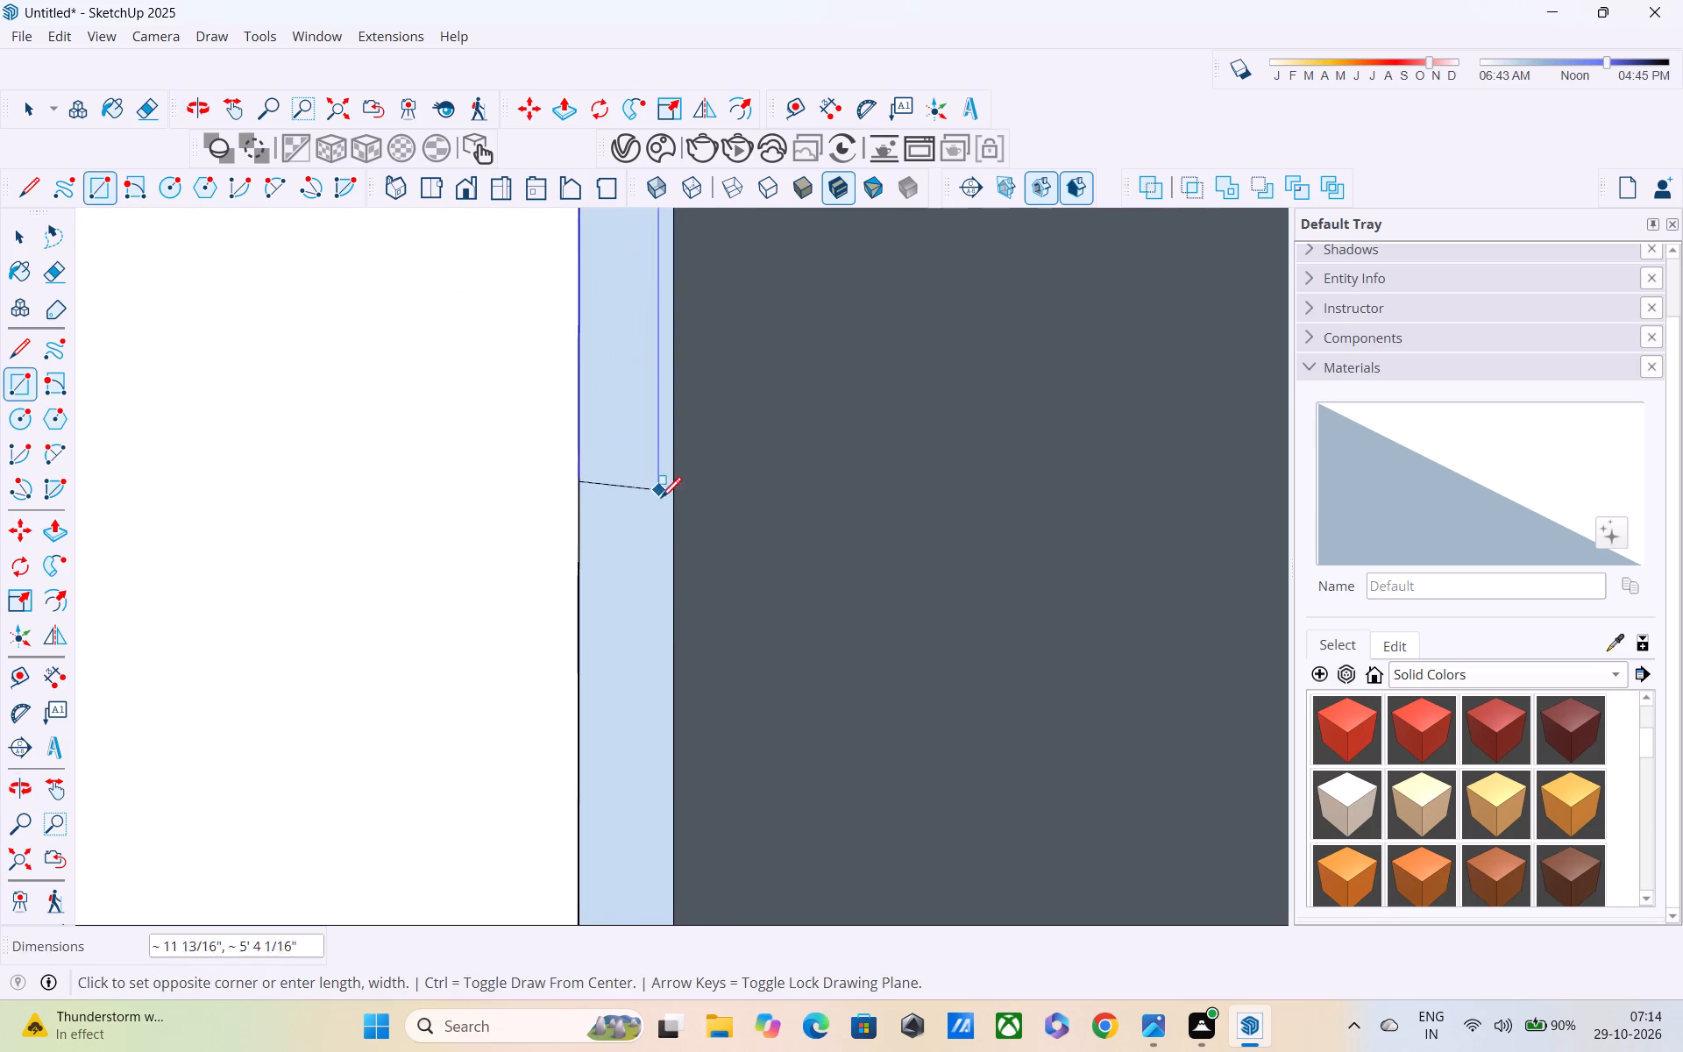
shift+middle_drag(683, 588, 658, 139)
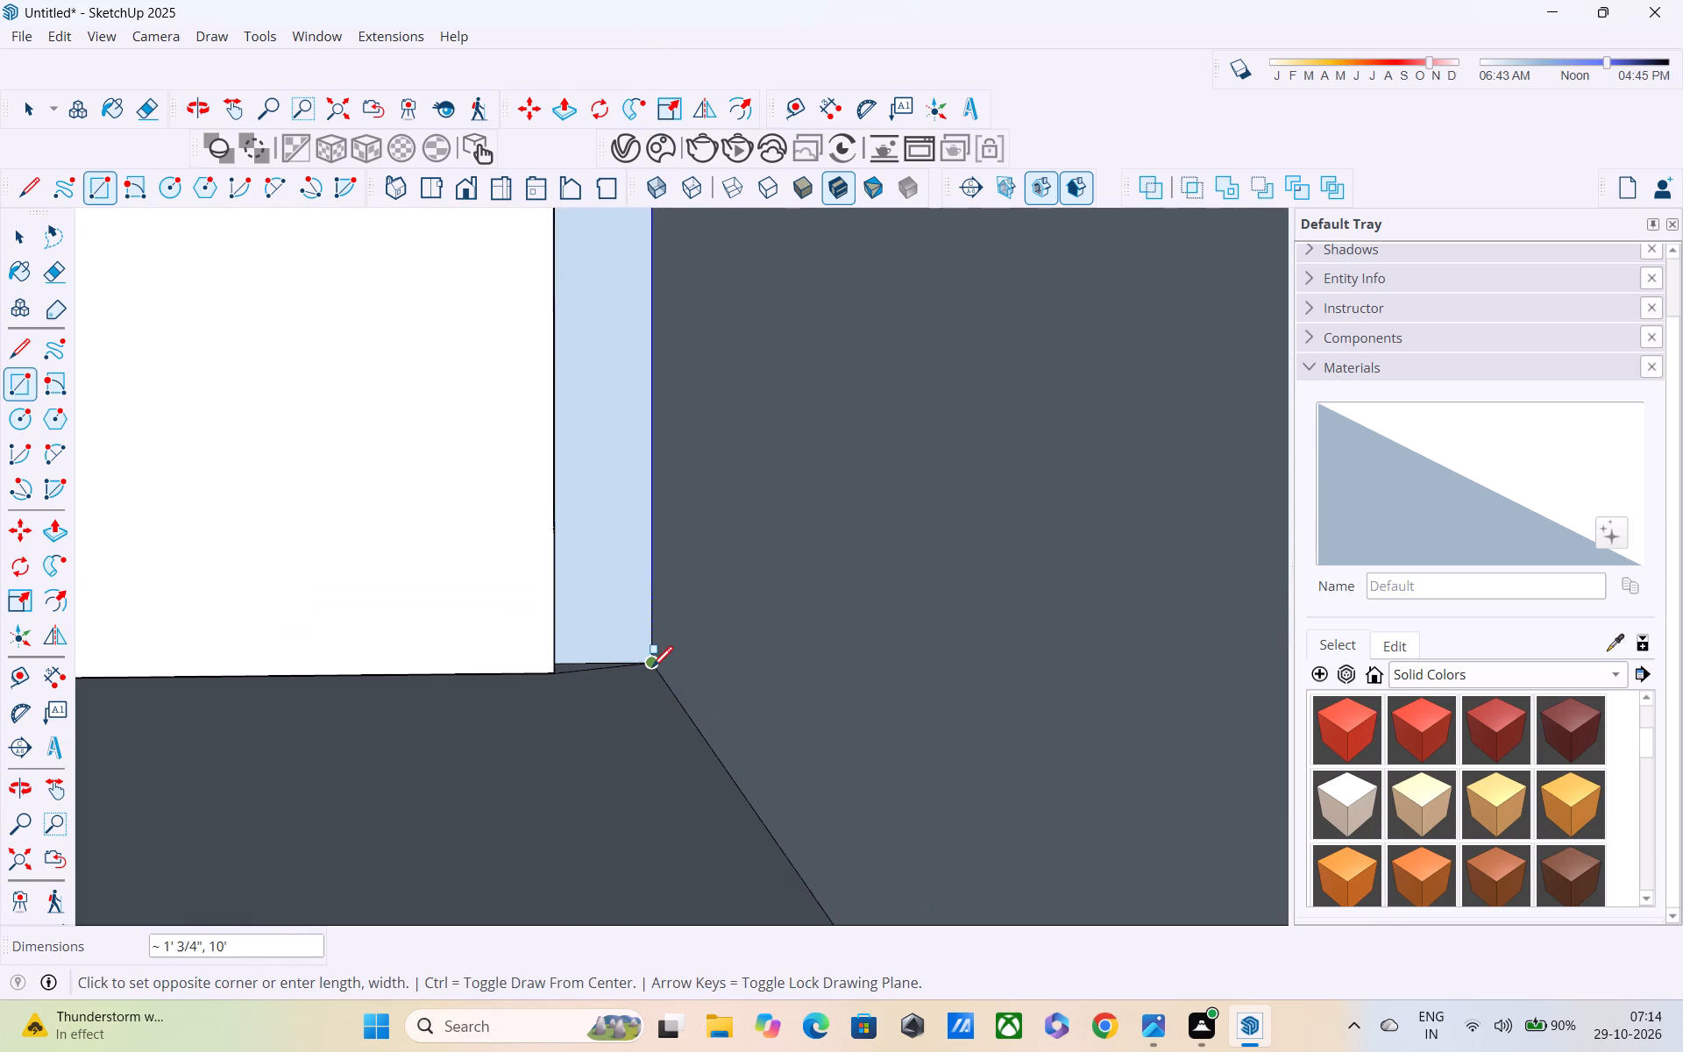
scroll(655, 666, down, 1)
scroll(655, 666, up, 7)
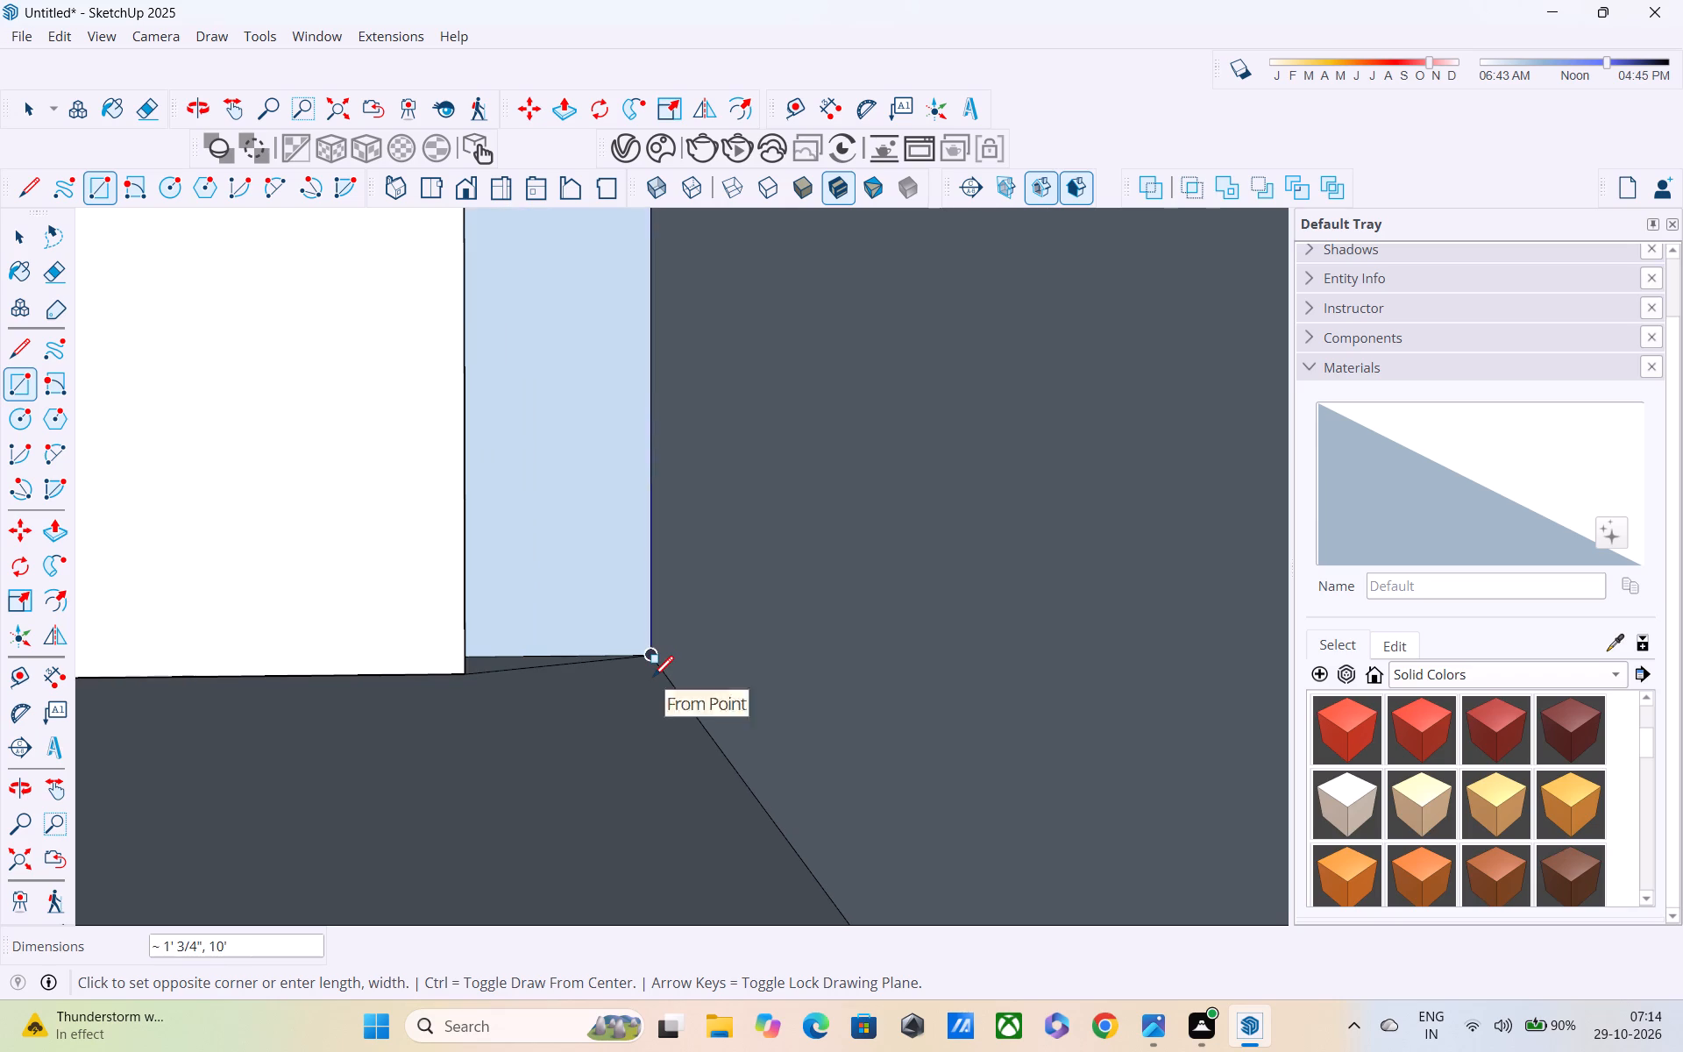
click(664, 680)
Examine the copy's inside corners from around and above for remaining wall gaps.
scroll(657, 672, down, 7)
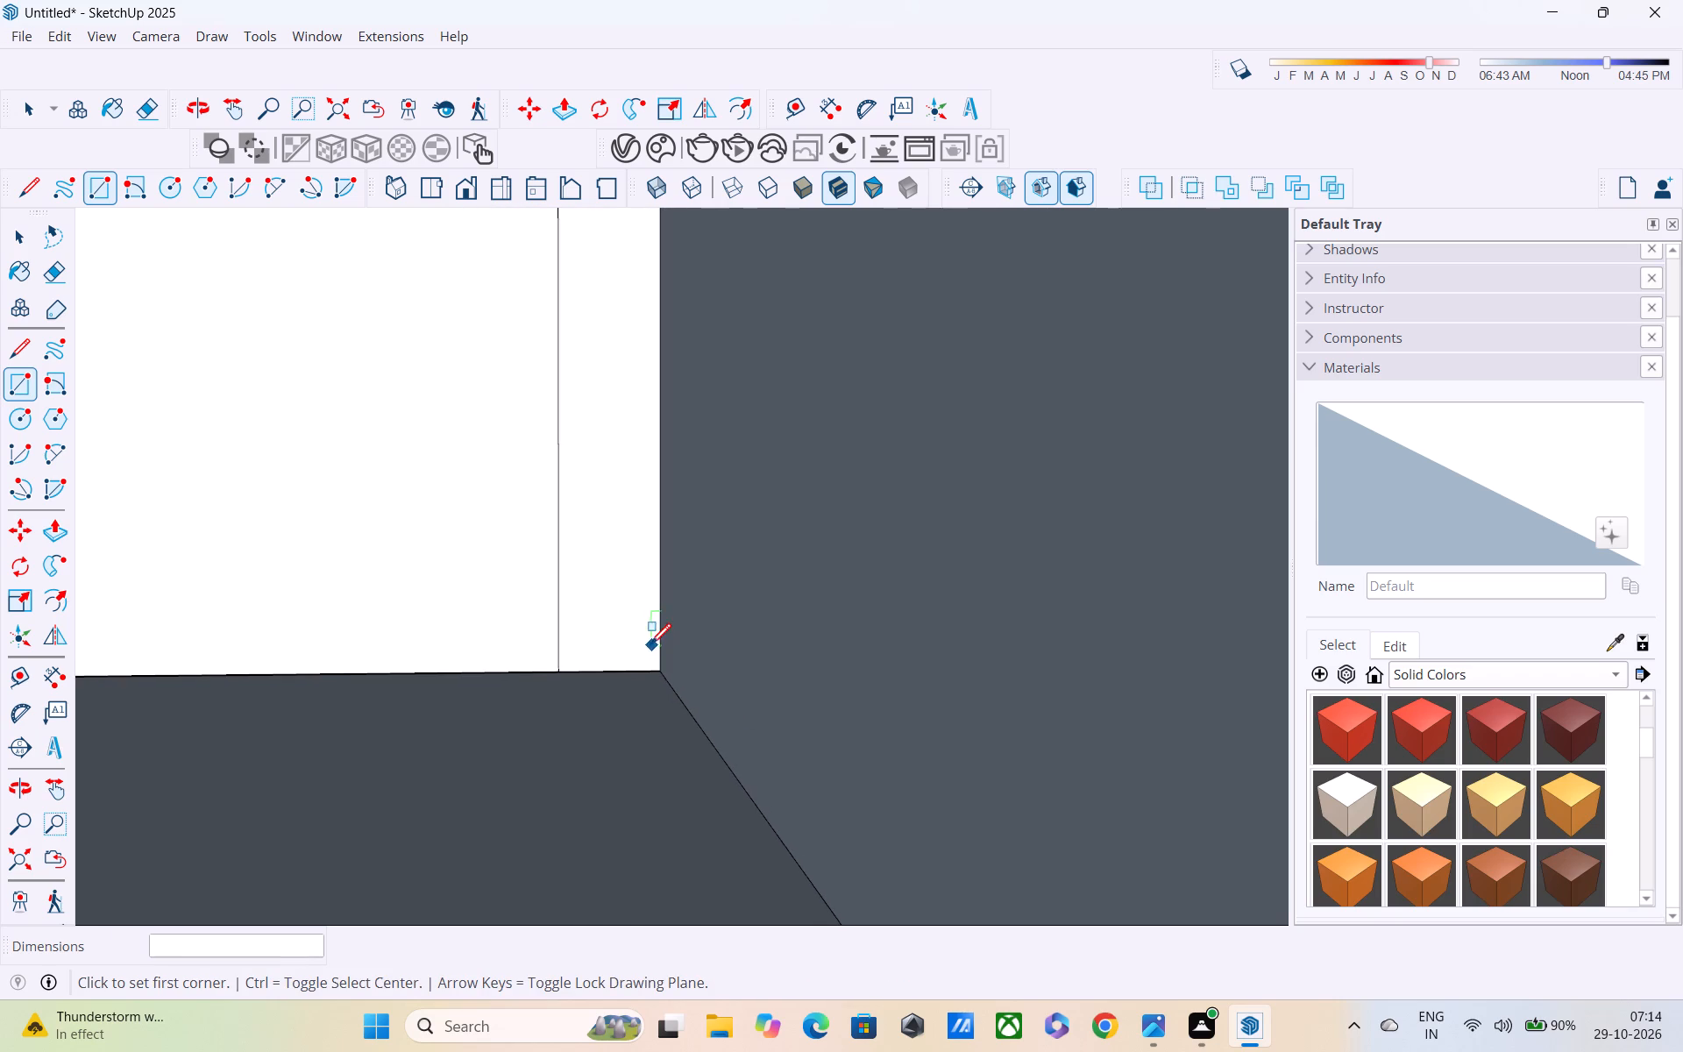
scroll(650, 646, down, 18)
scroll(650, 638, up, 1)
scroll(636, 688, down, 13)
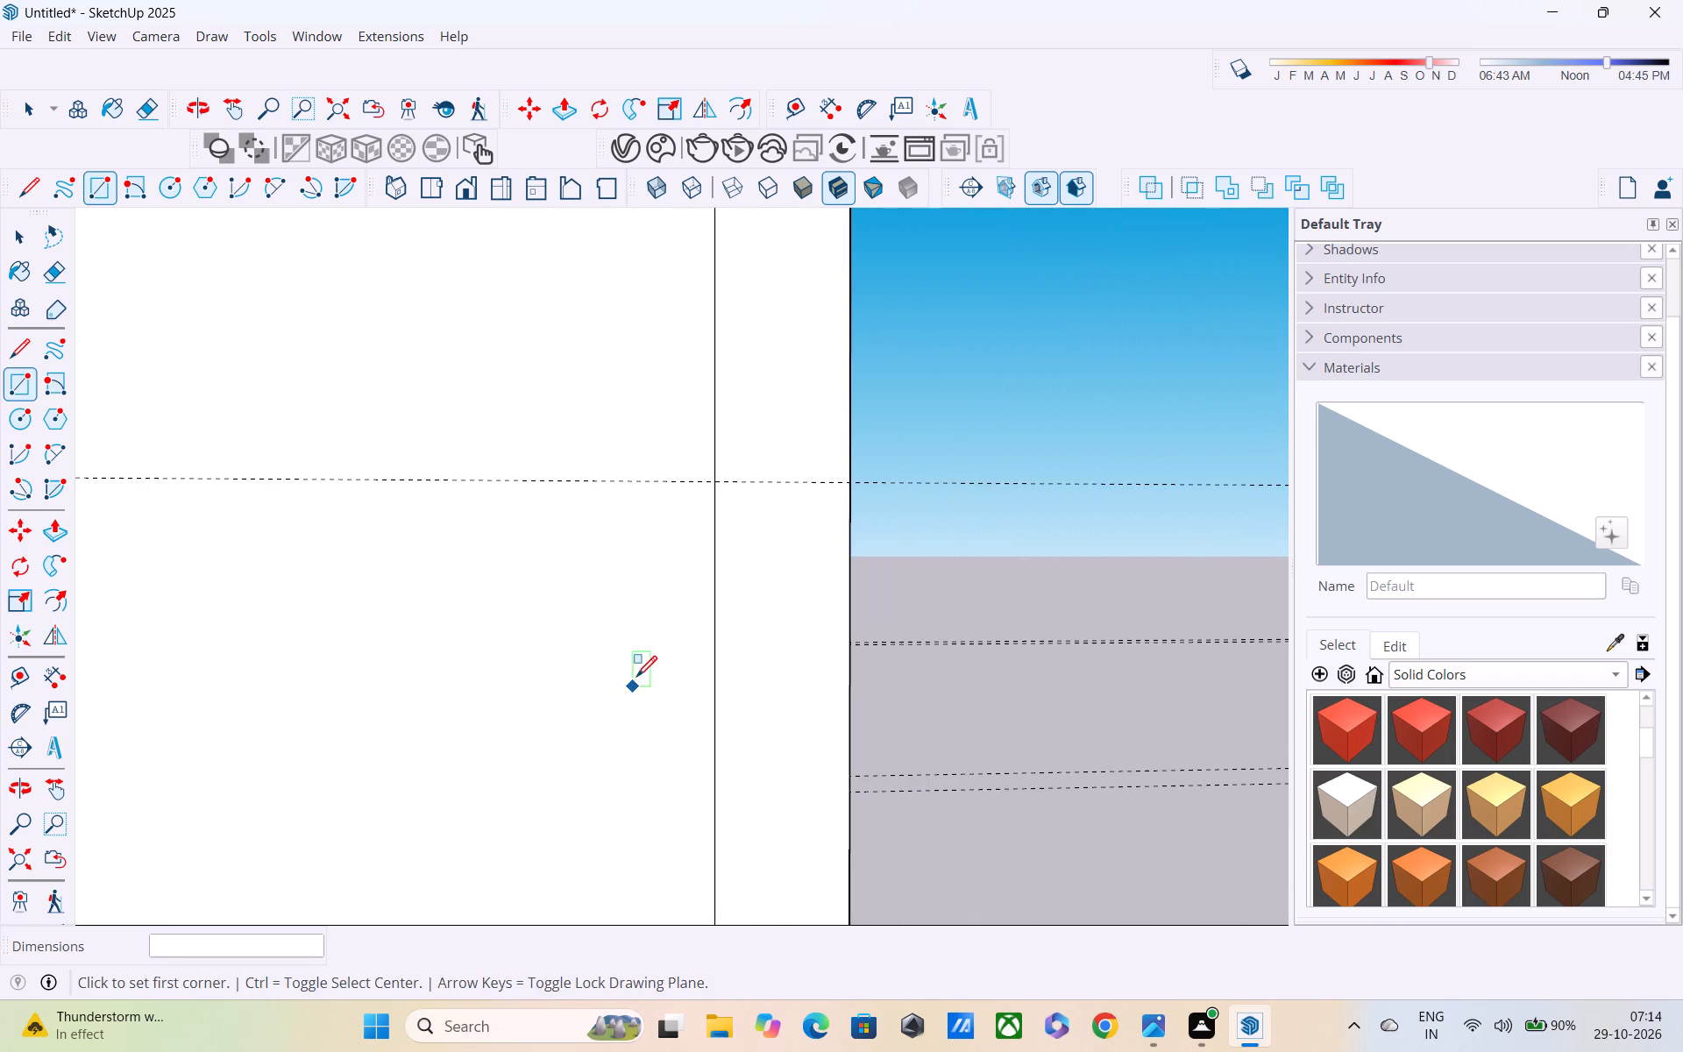
middle_drag(639, 671, 1623, 1007)
scroll(1623, 1004, up, 1)
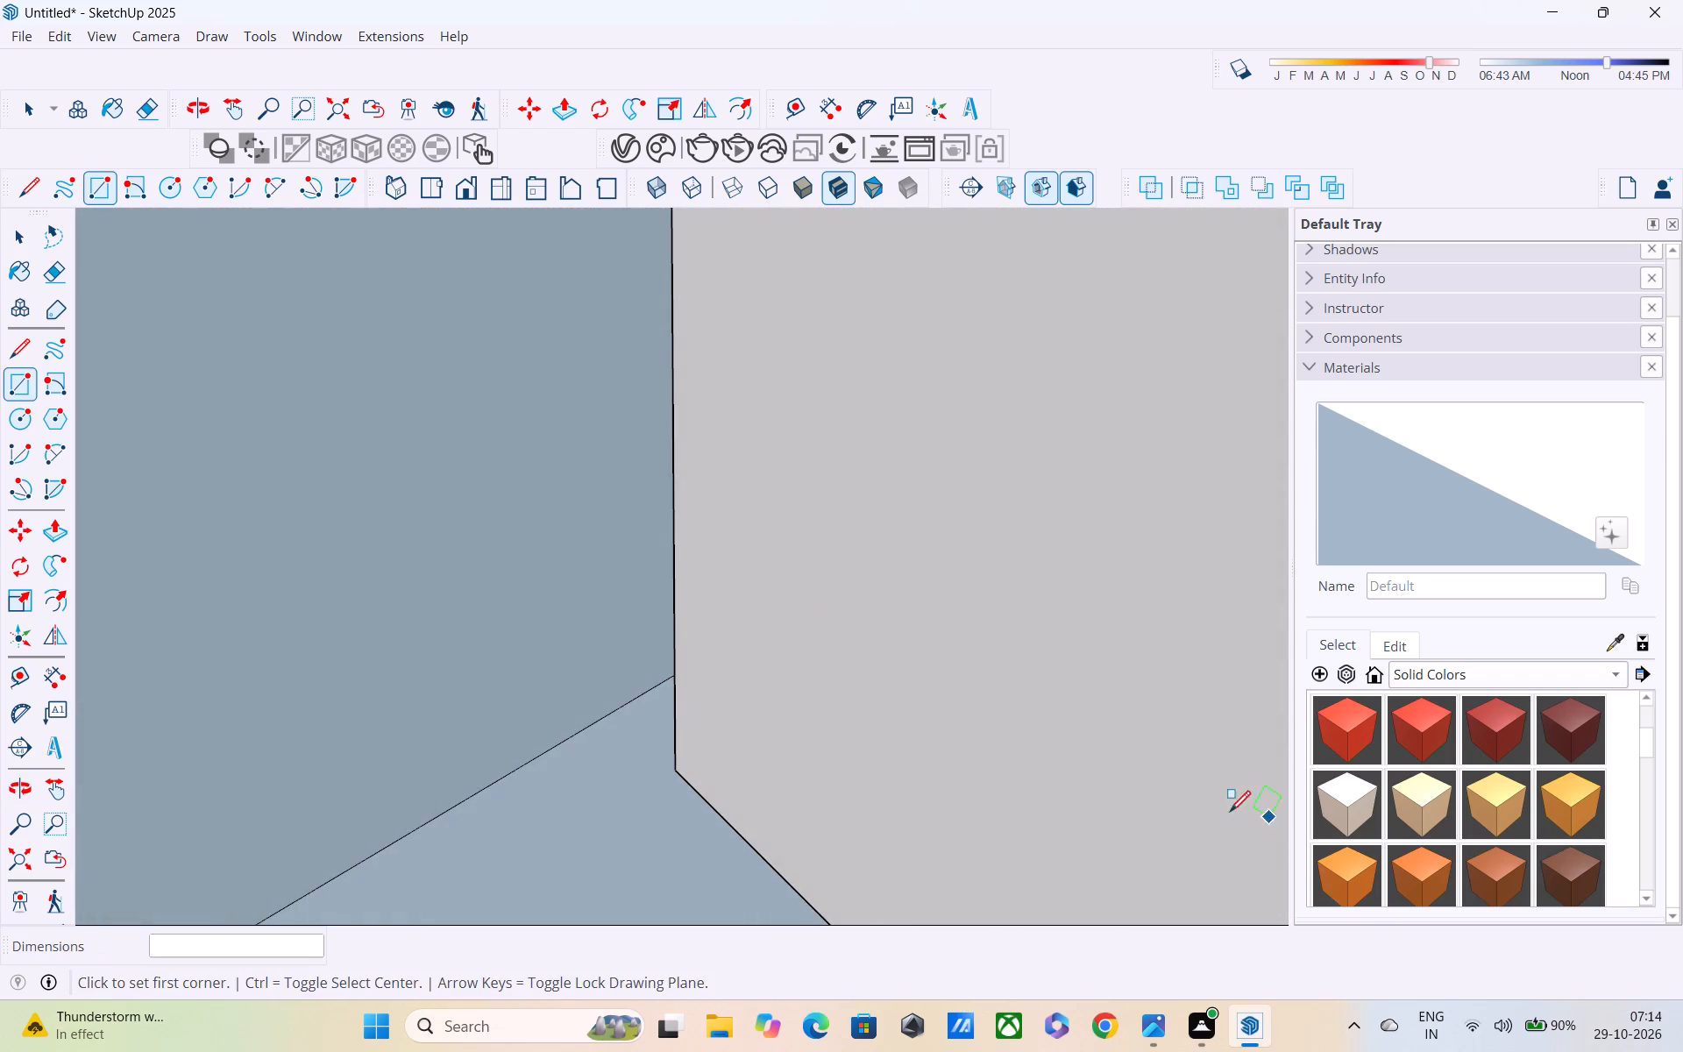
scroll(1064, 803, down, 4)
middle_drag(641, 797, 792, 626)
scroll(792, 626, down, 2)
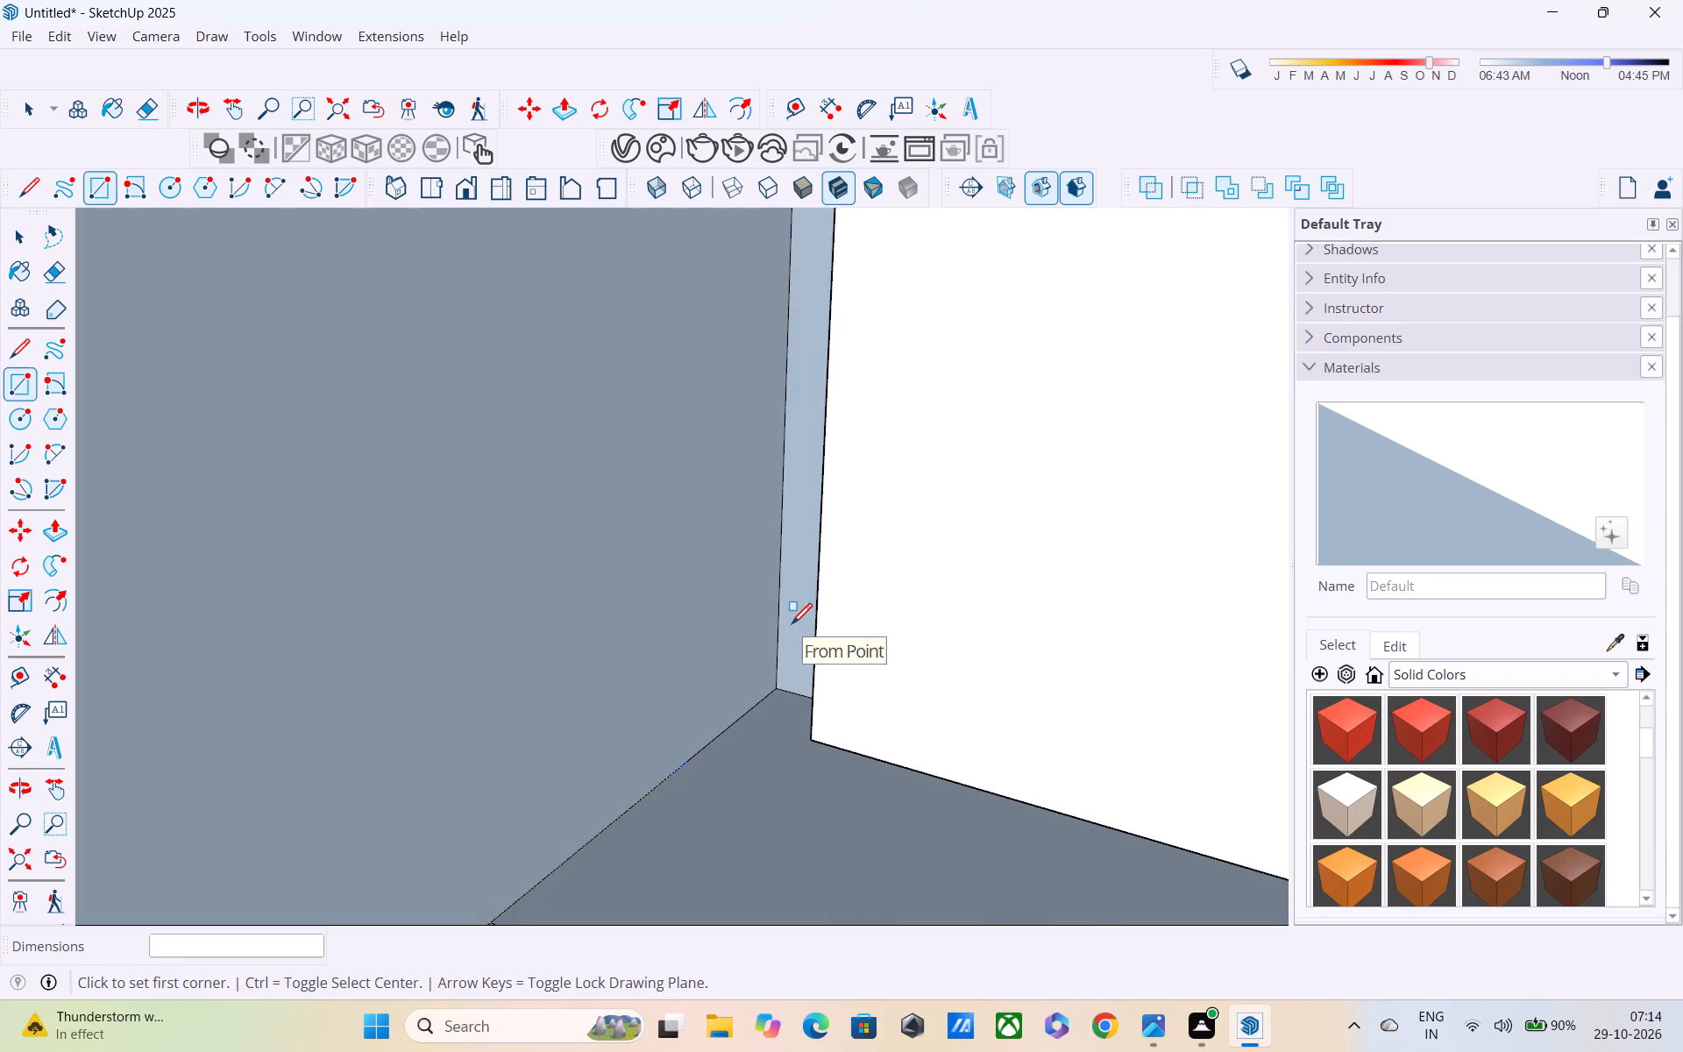
scroll(792, 626, down, 5)
scroll(792, 624, up, 1)
scroll(792, 624, down, 6)
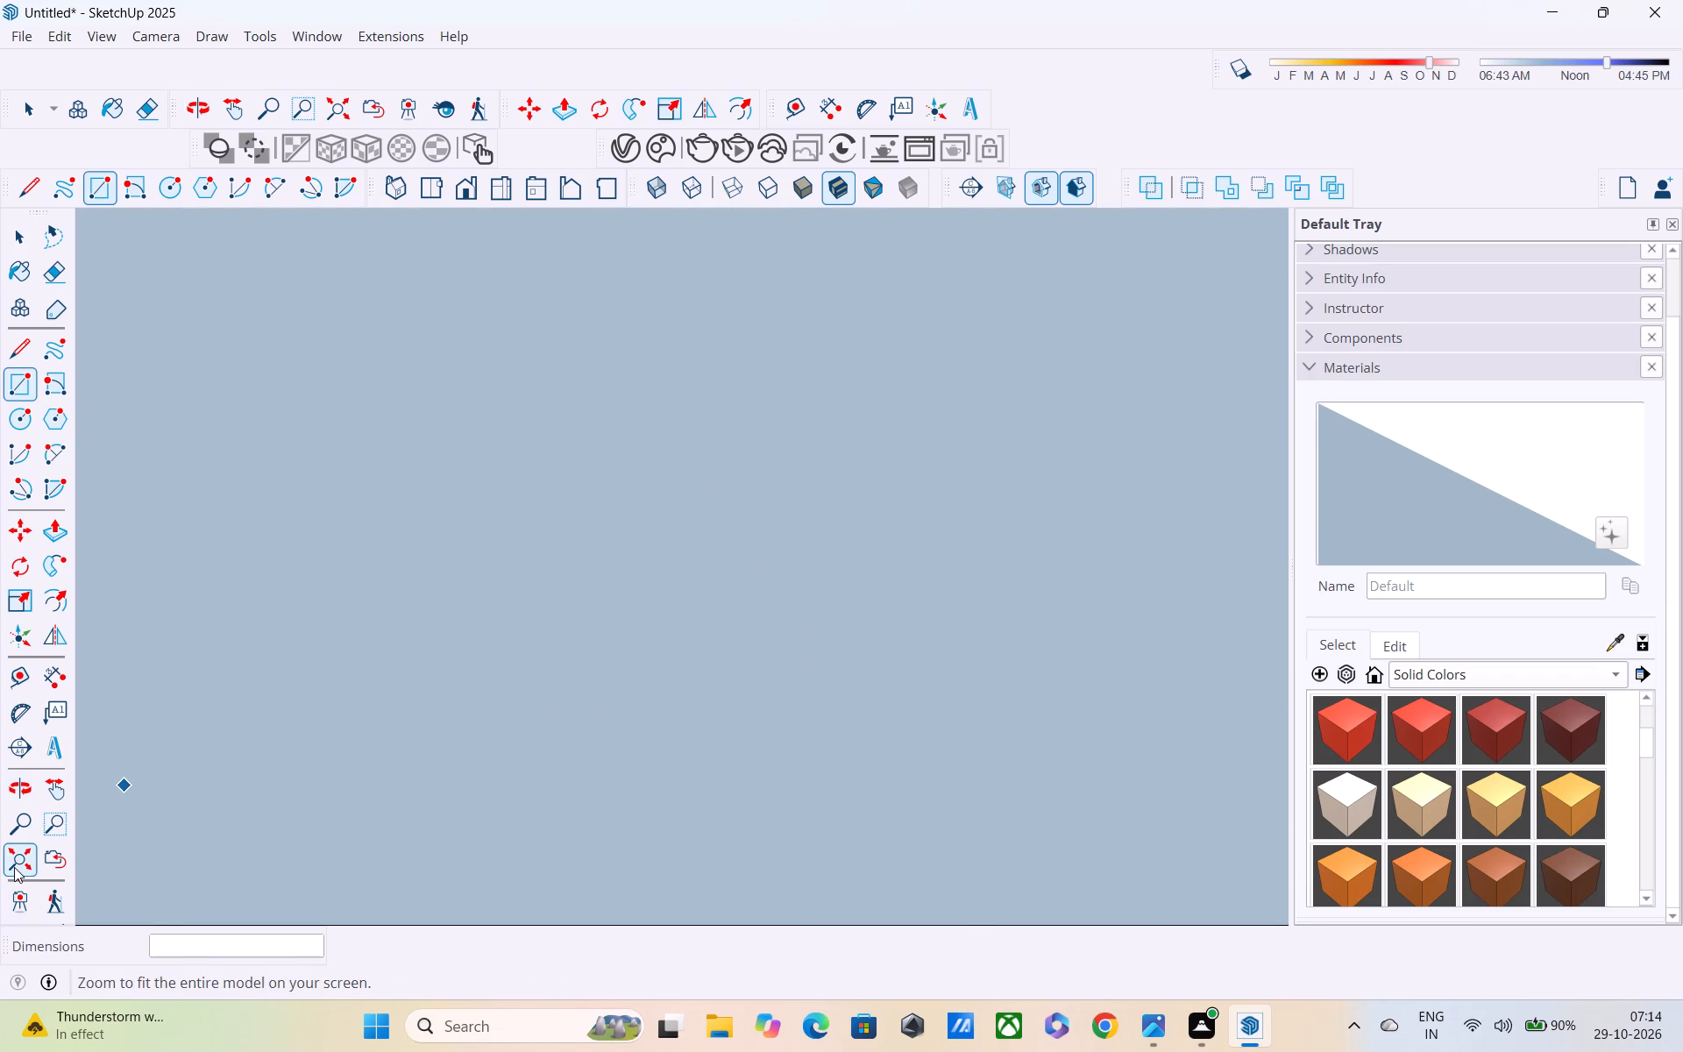
click(13, 865)
shift+middle_drag(296, 621, 583, 807)
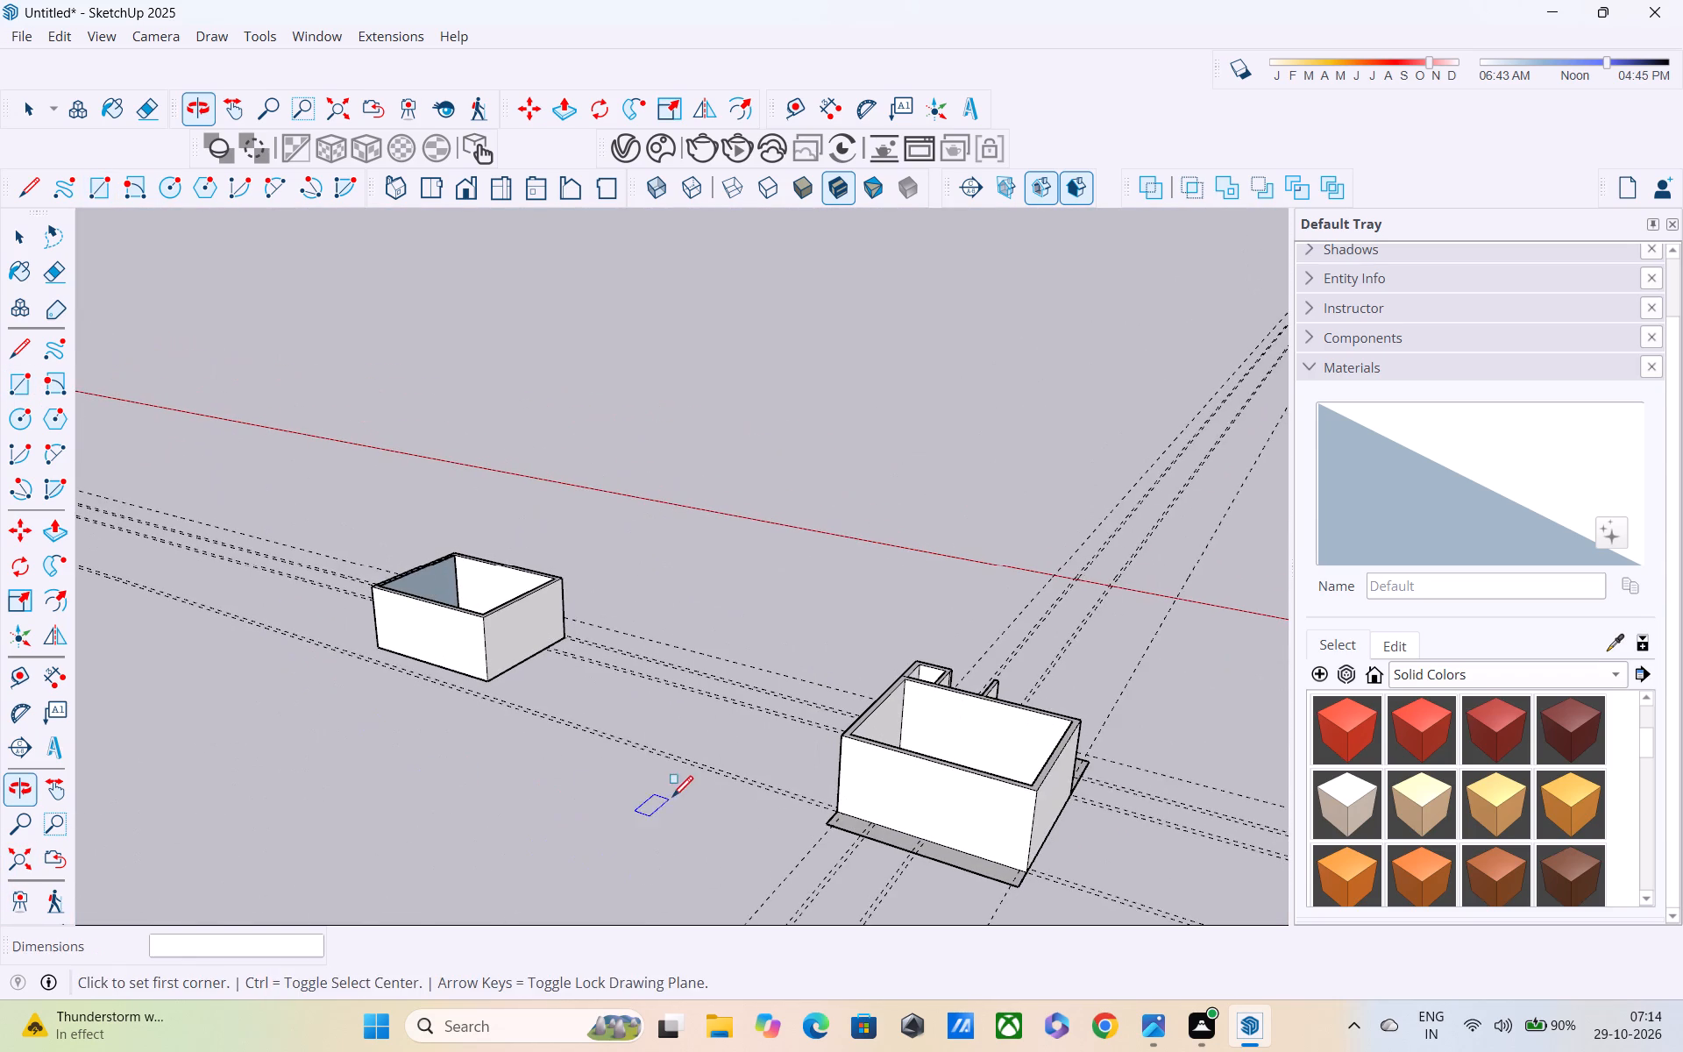
middle_drag(500, 608, 0, 794)
scroll(426, 483, up, 3)
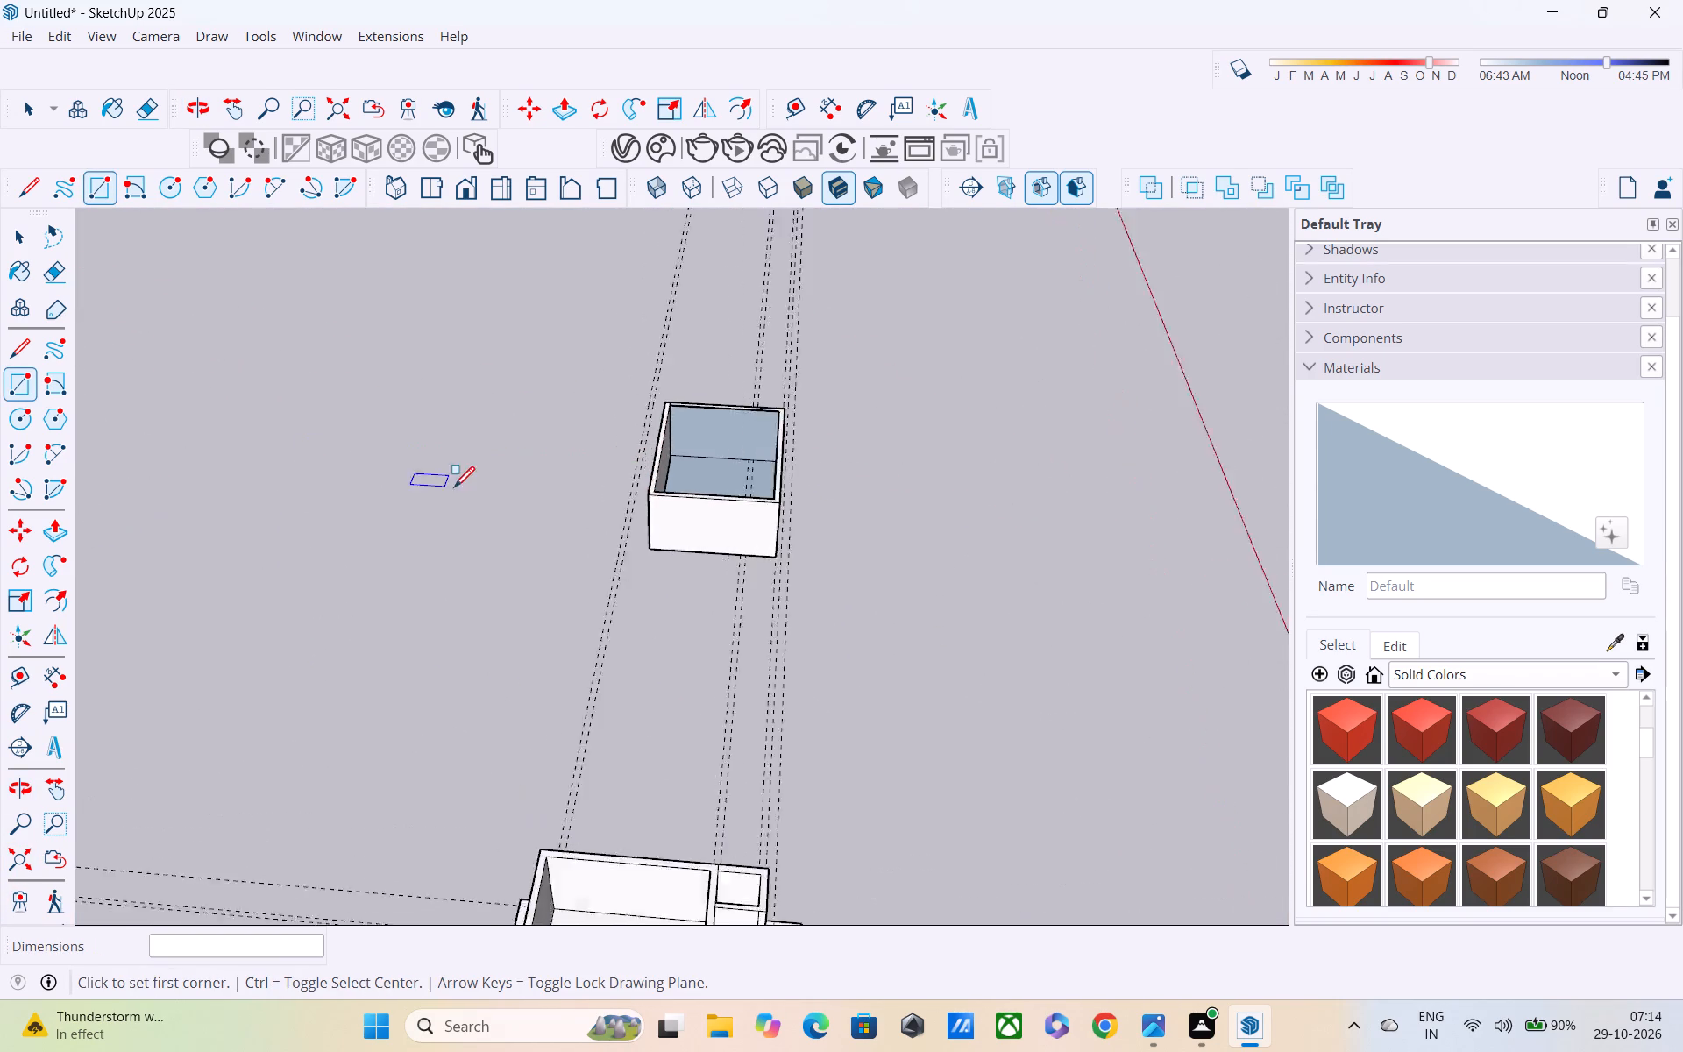
scroll(454, 489, up, 2)
scroll(717, 432, up, 4)
scroll(739, 446, down, 2)
scroll(739, 446, up, 14)
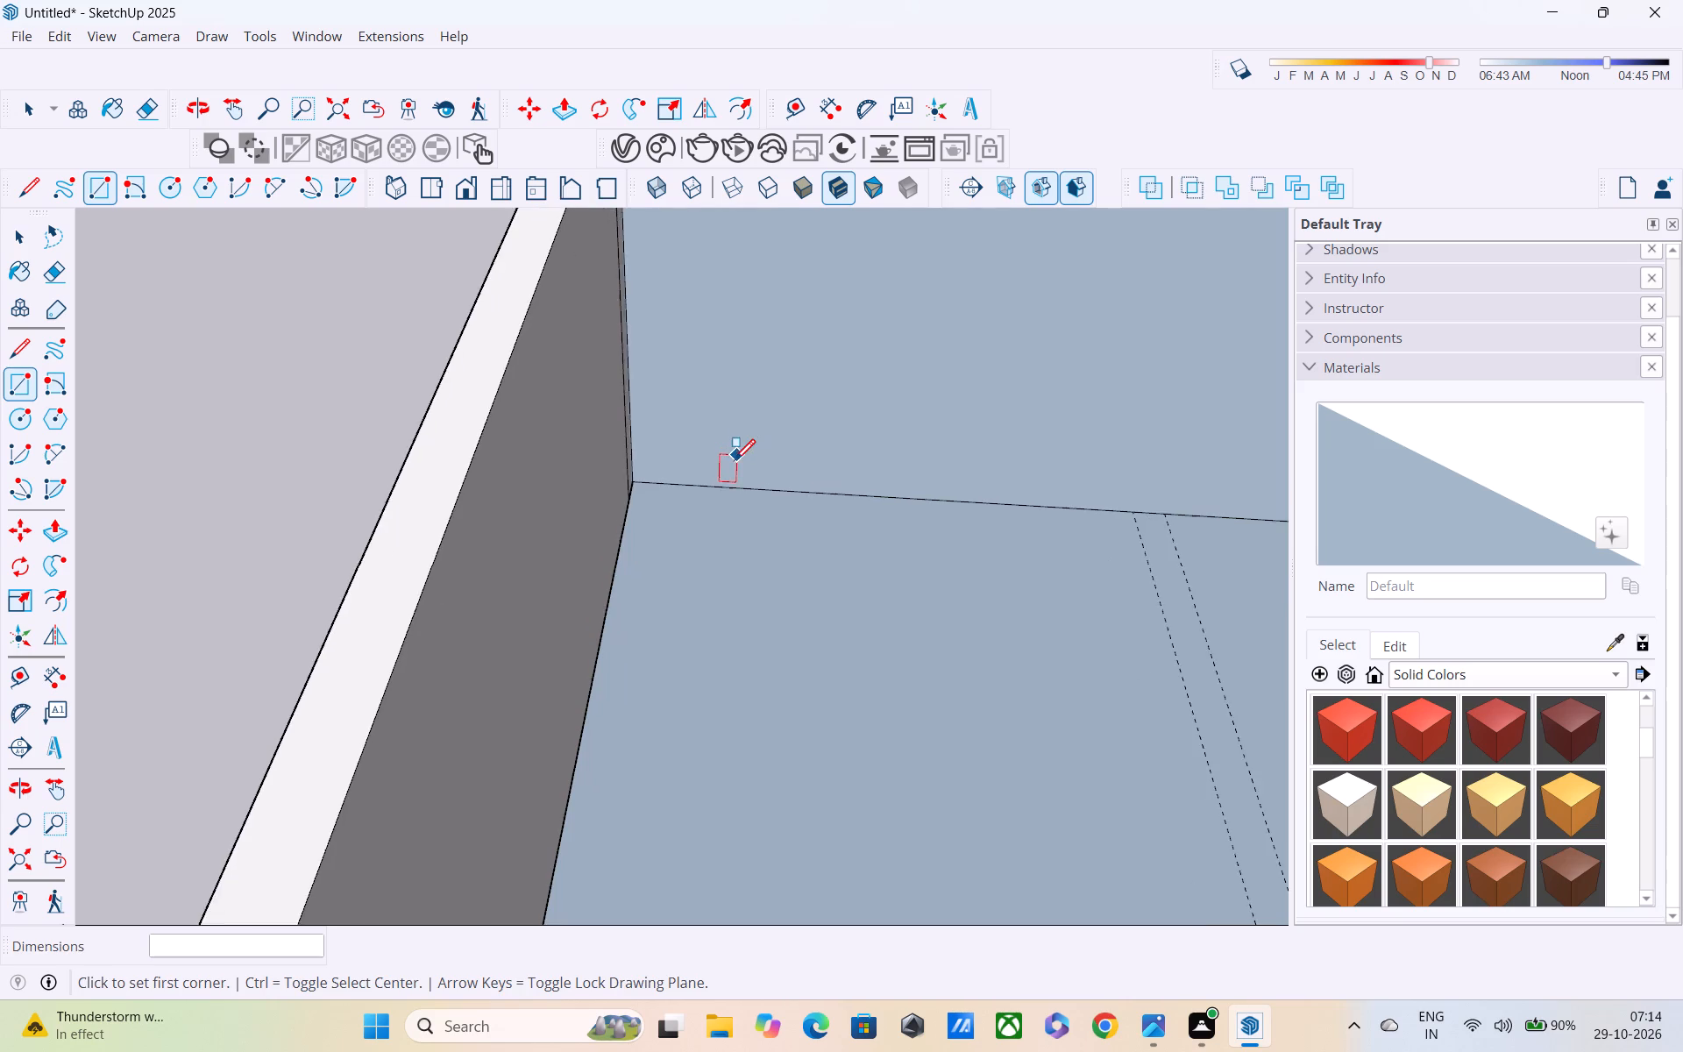
scroll(735, 463, down, 1)
middle_drag(784, 530, 371, 410)
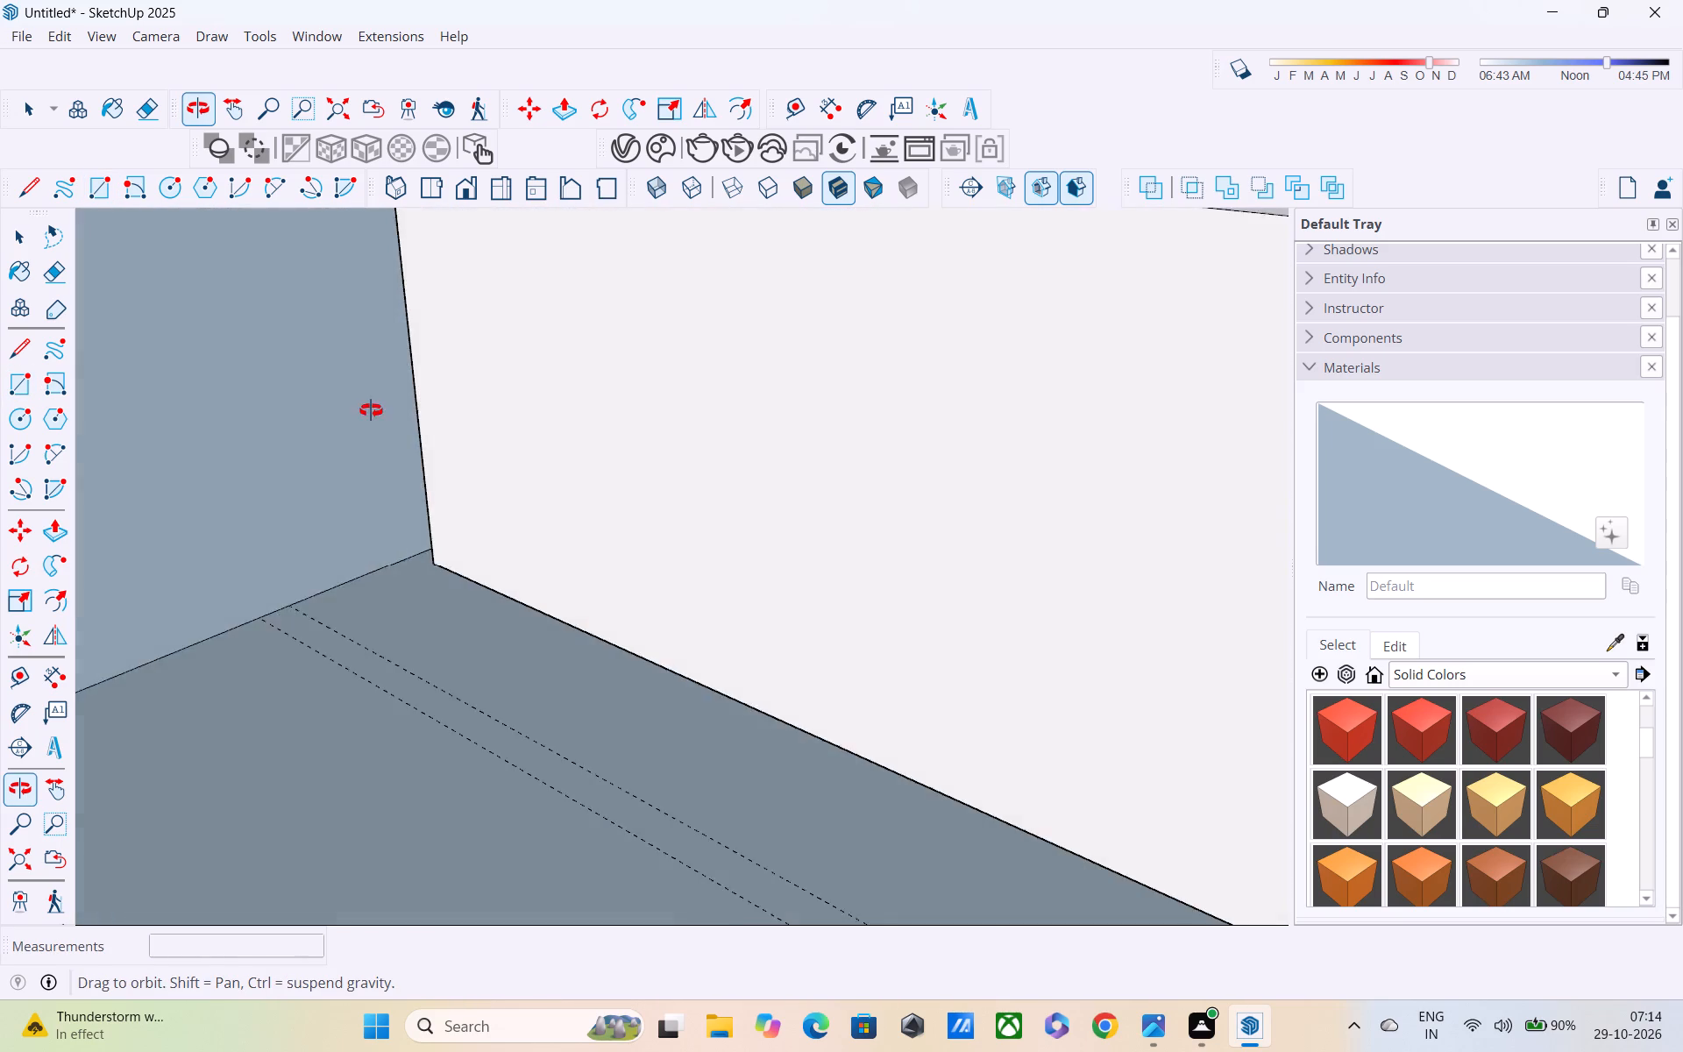
middle_drag(371, 410, 374, 422)
scroll(379, 445, up, 1)
scroll(382, 451, down, 8)
middle_drag(388, 462, 708, 529)
middle_drag(721, 498, 1022, 538)
scroll(1023, 538, up, 1)
scroll(371, 342, up, 5)
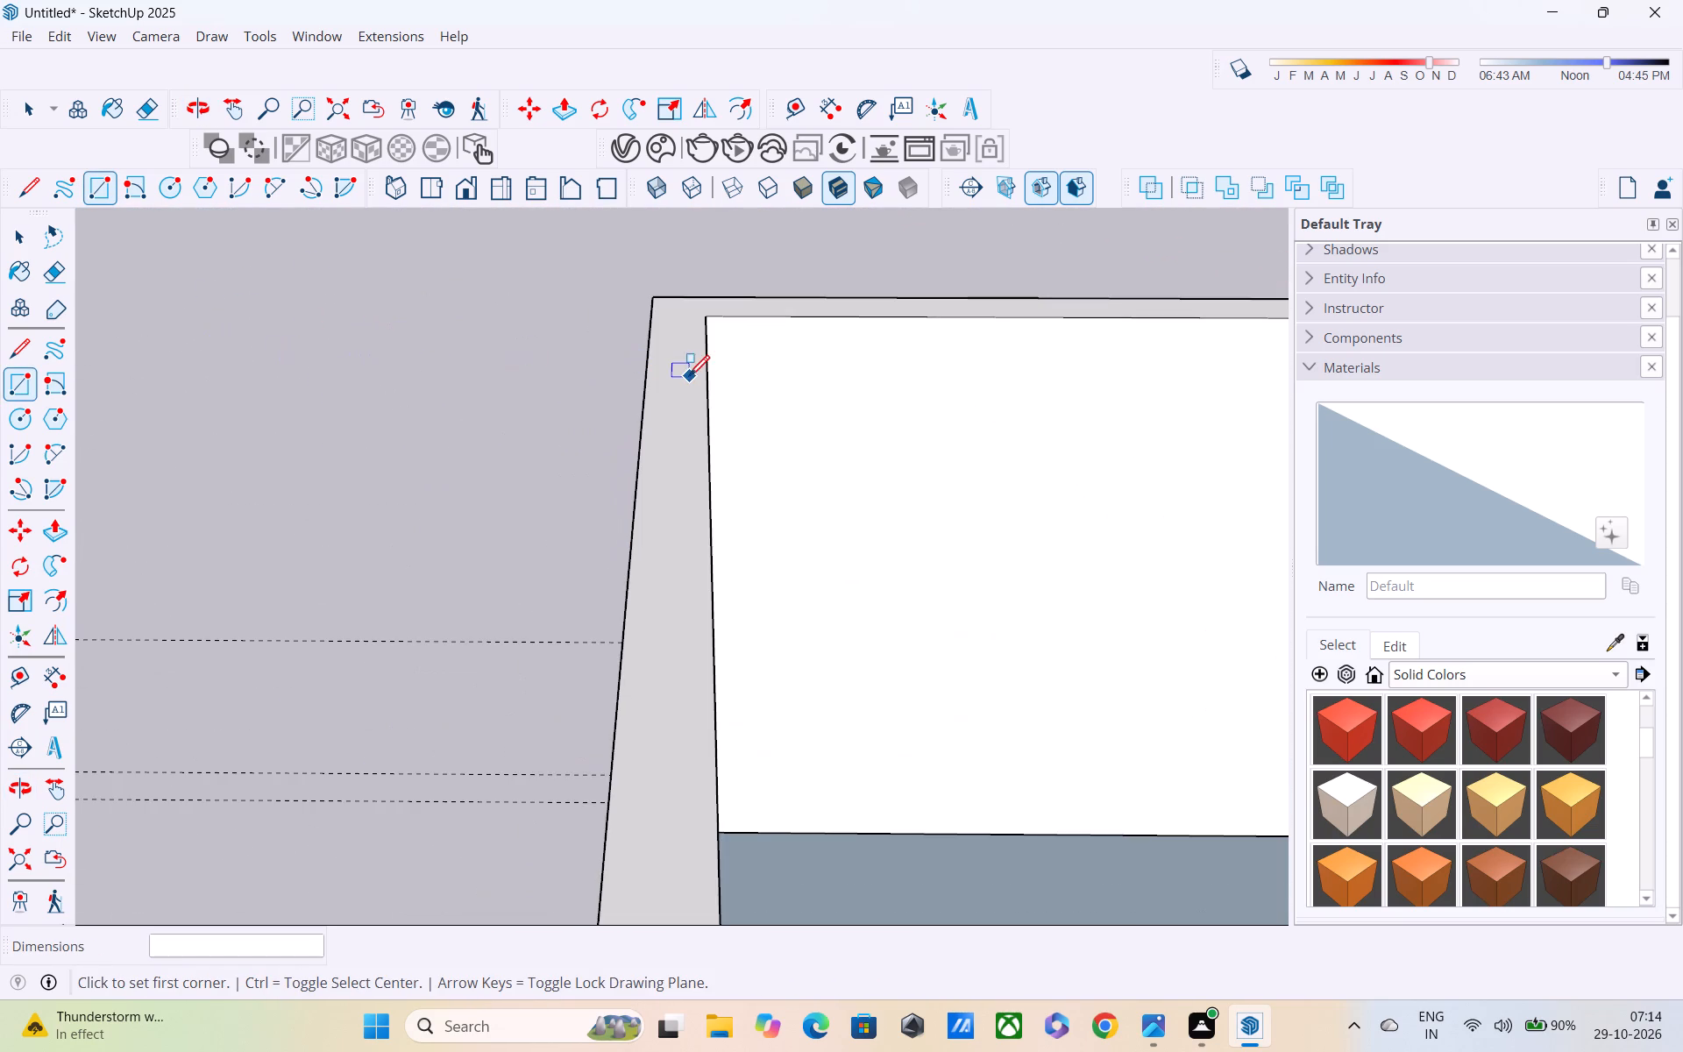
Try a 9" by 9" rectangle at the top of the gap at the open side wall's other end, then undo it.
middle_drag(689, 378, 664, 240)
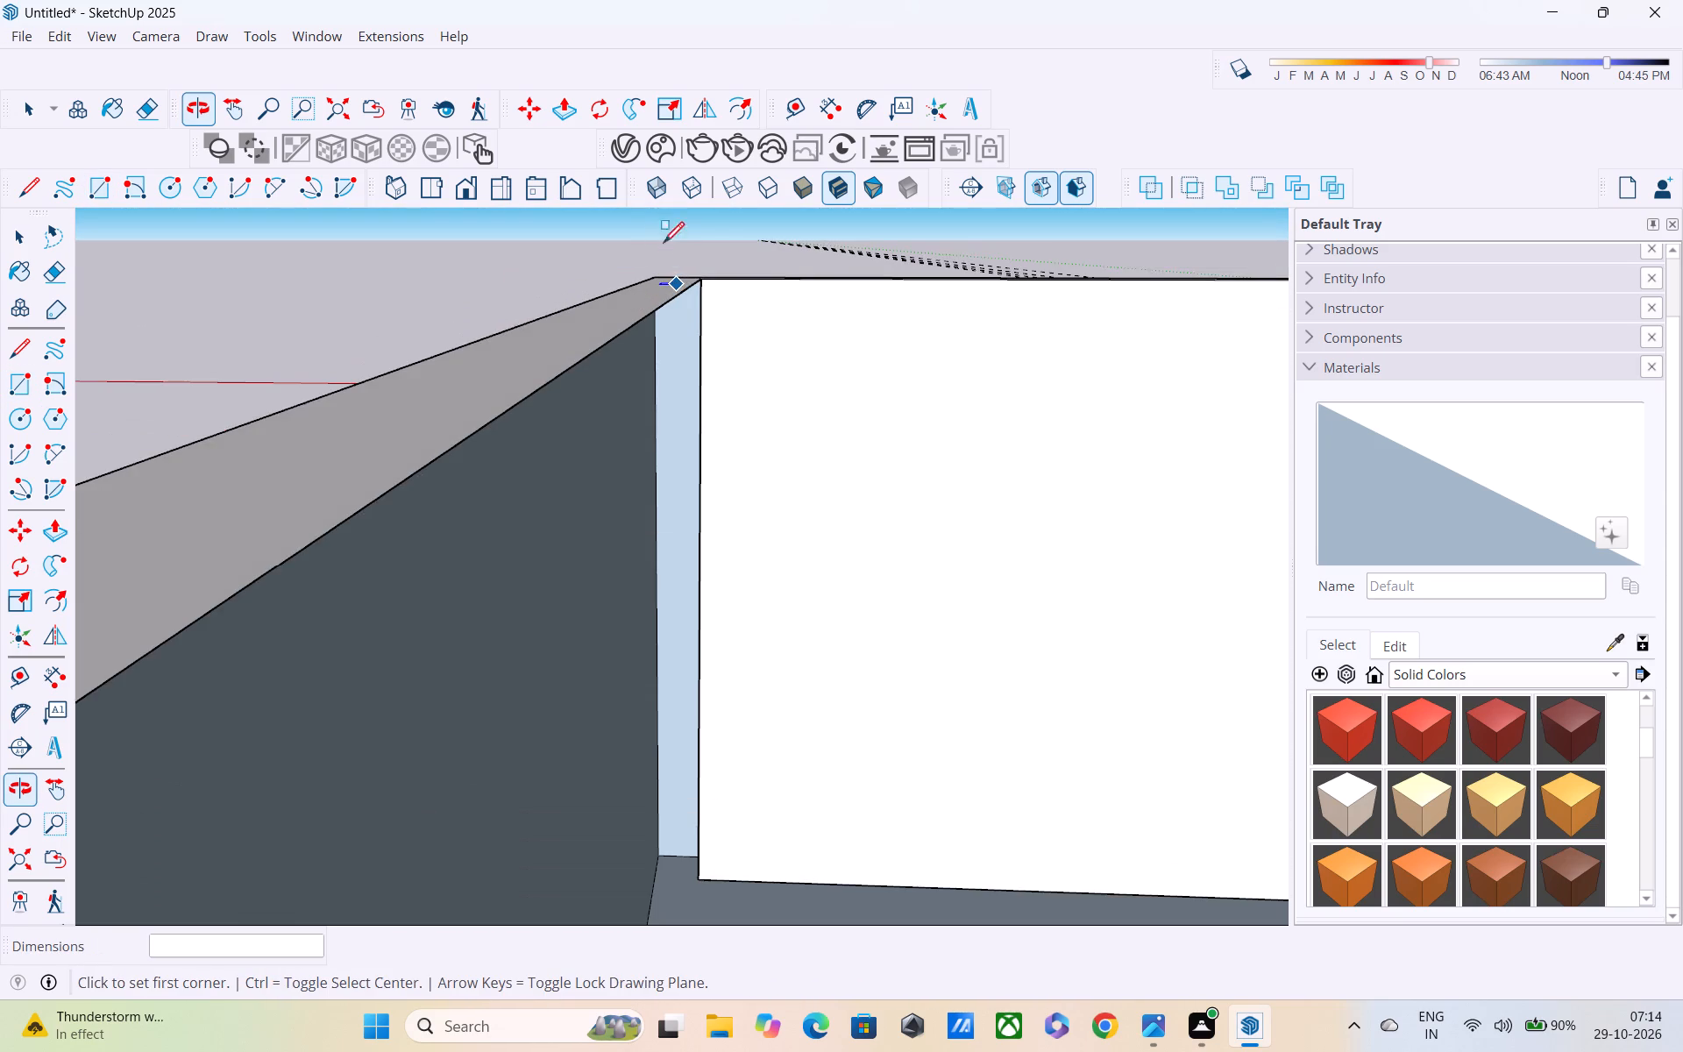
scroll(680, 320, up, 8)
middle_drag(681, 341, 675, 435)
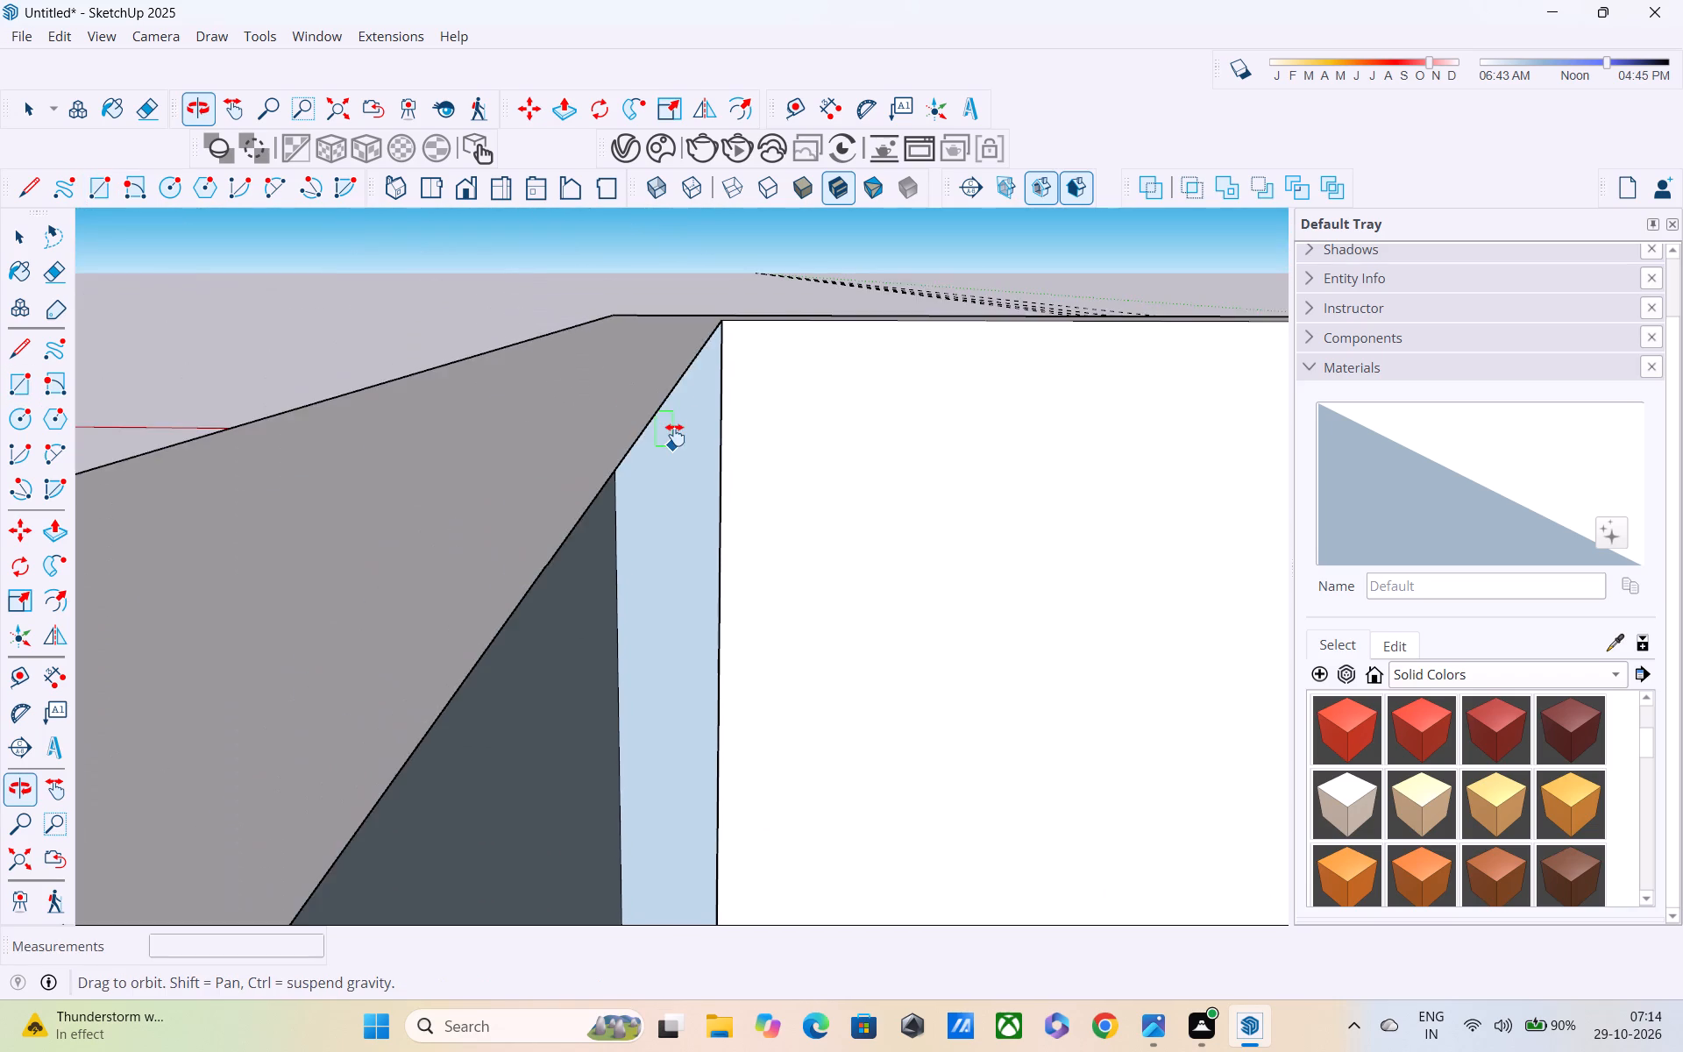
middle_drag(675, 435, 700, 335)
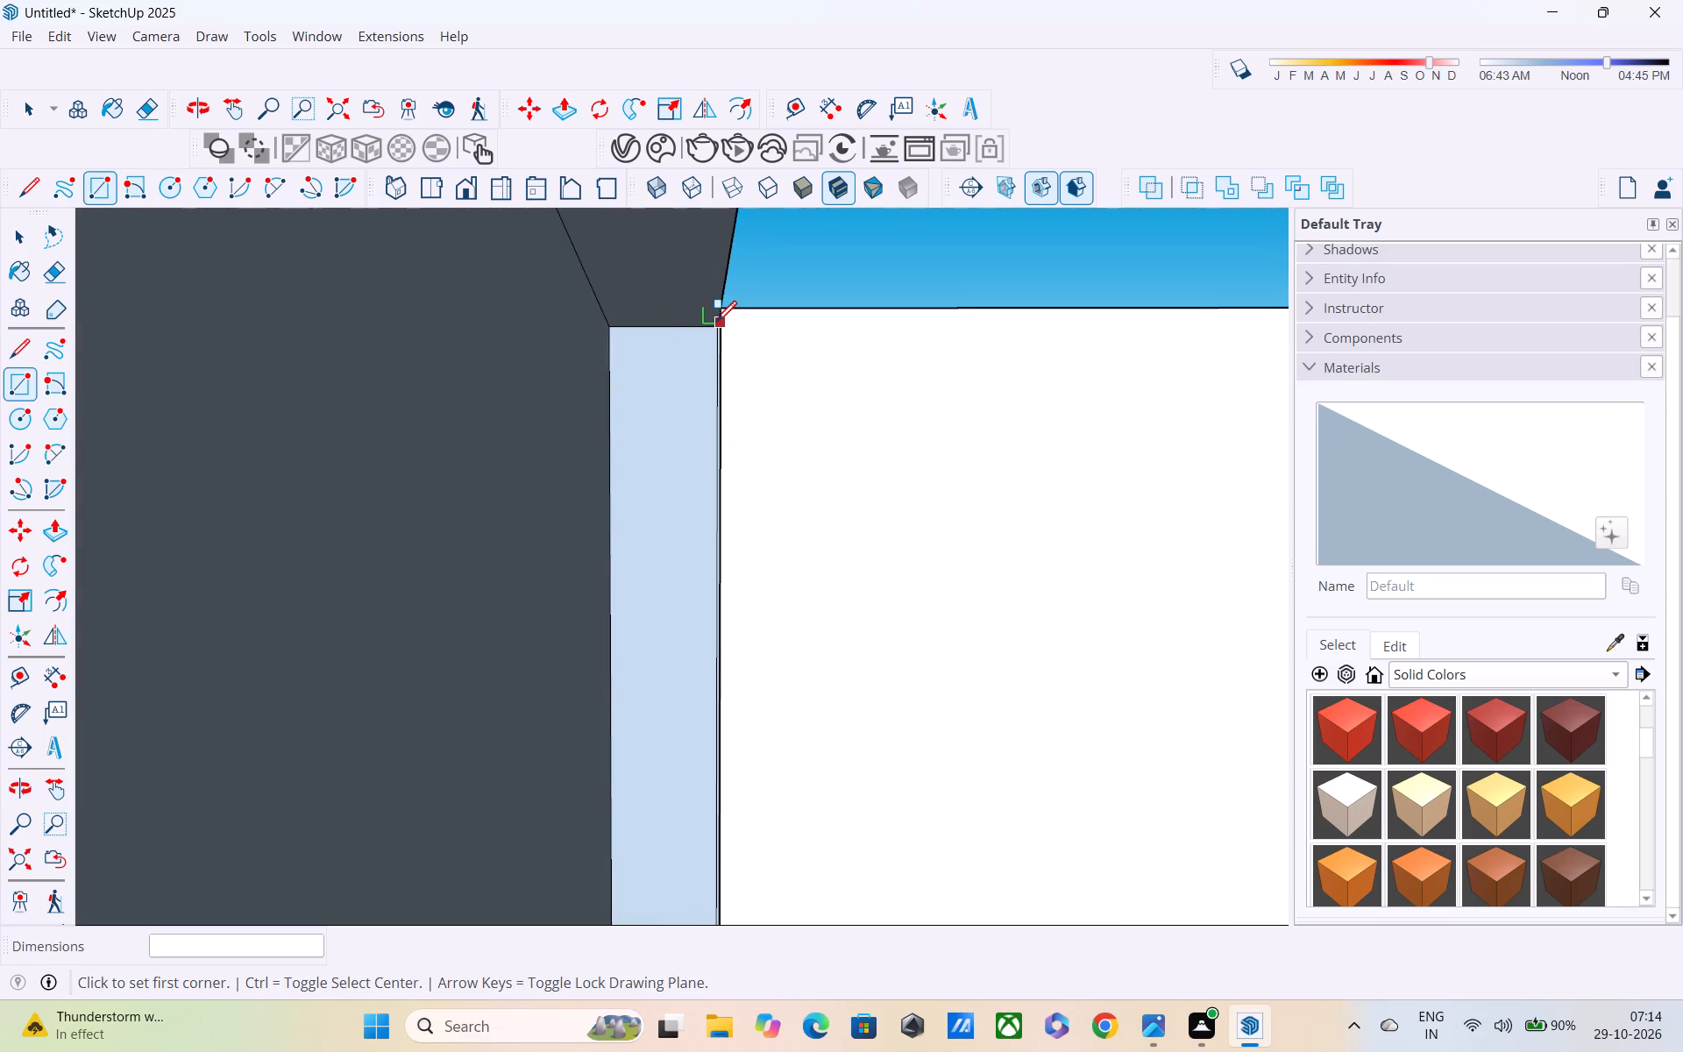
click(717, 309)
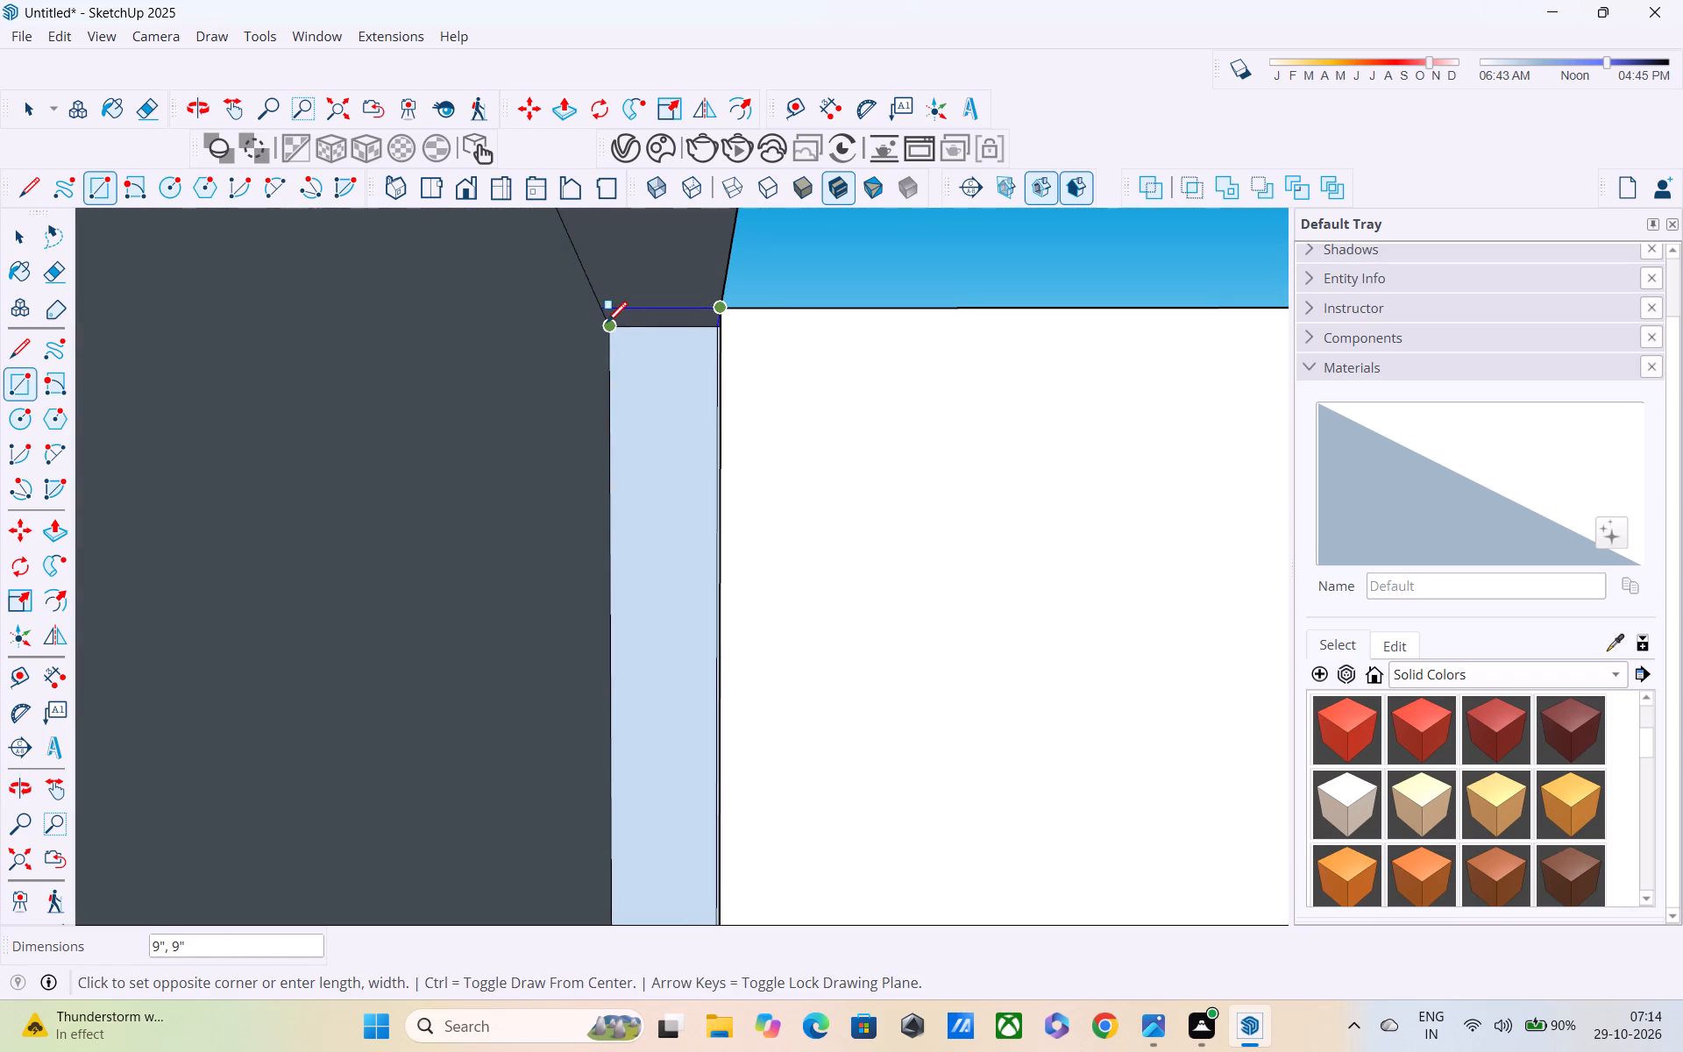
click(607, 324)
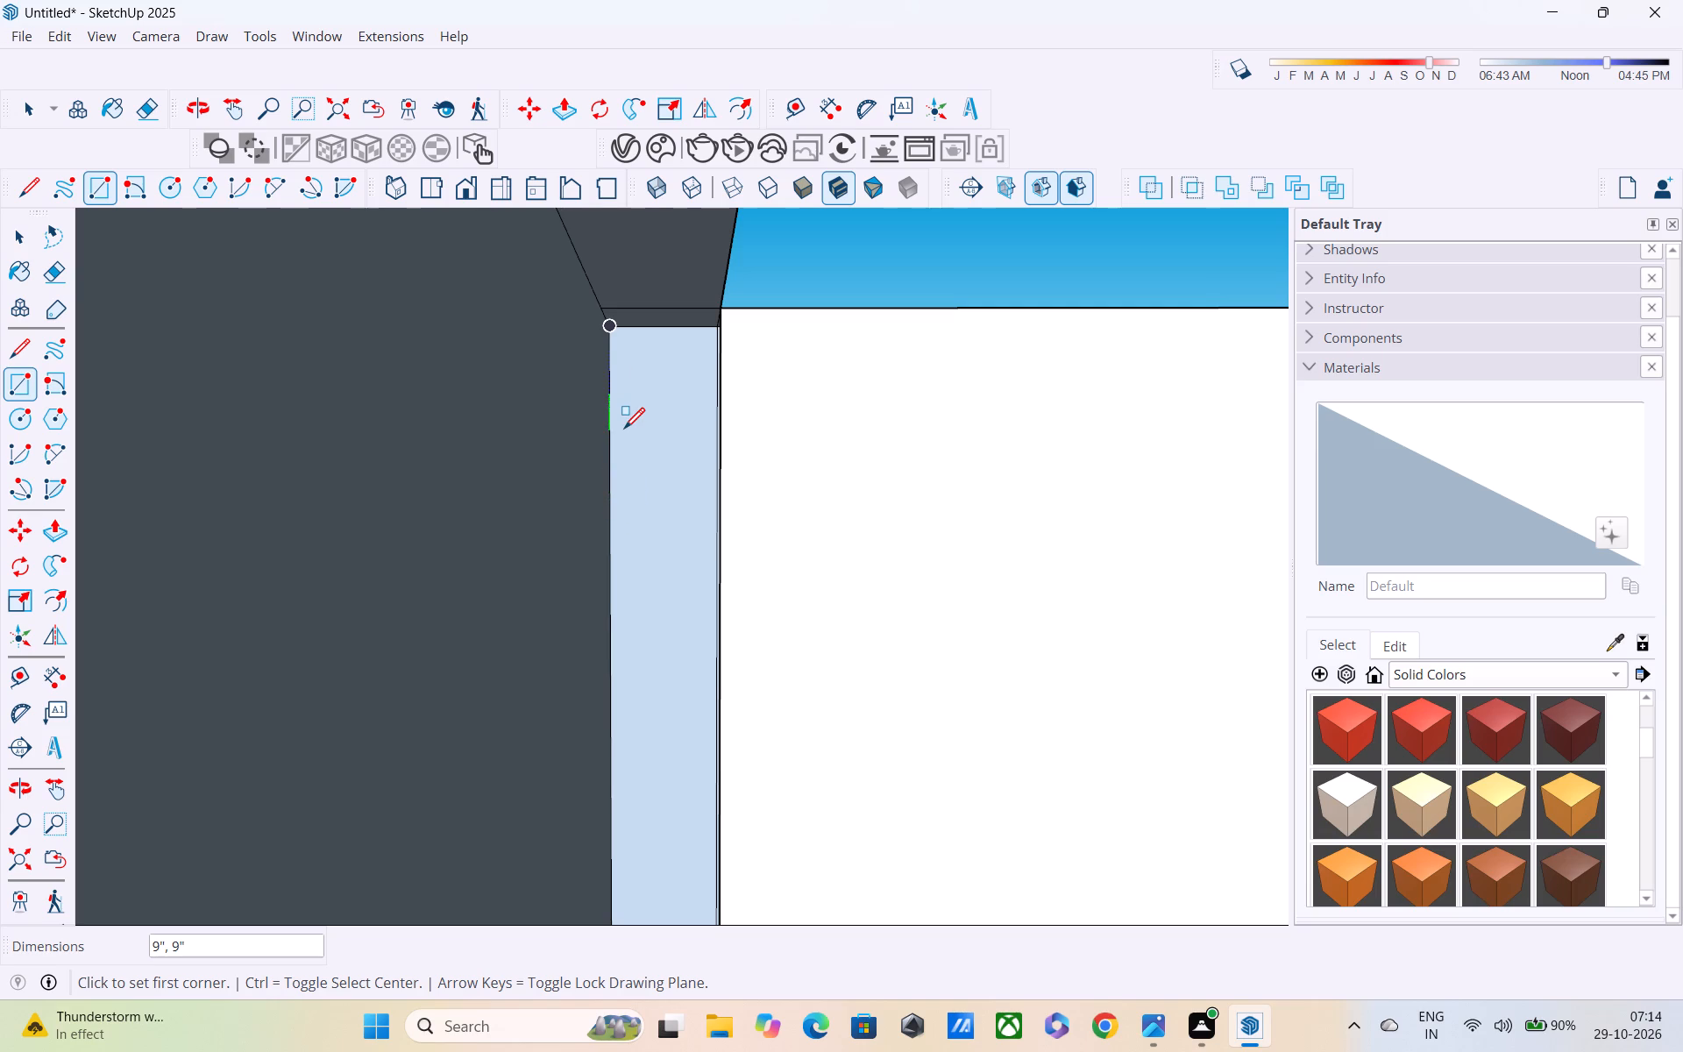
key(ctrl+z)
Draw a 10'-high rectangle closing the vertical gap at the inside corner on the other end of the open side wall.
click(717, 314)
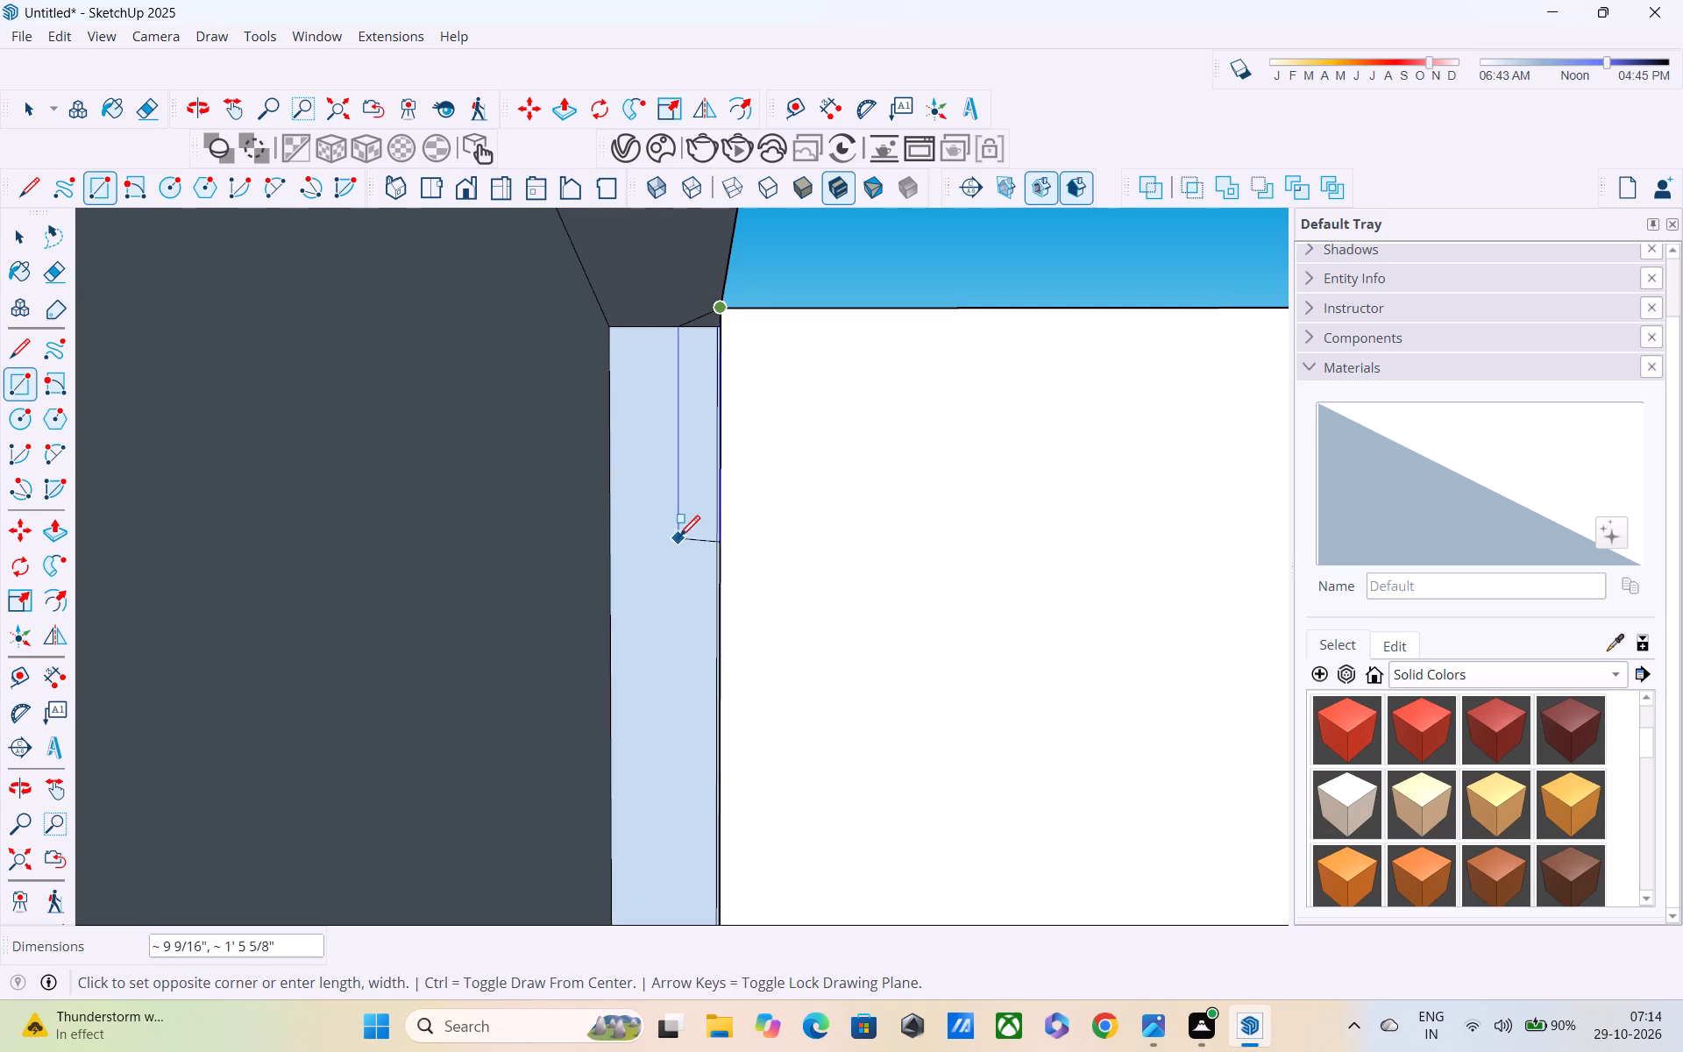
shift+middle_drag(658, 582, 687, 0)
scroll(671, 597, down, 6)
shift+middle_drag(674, 615, 702, 281)
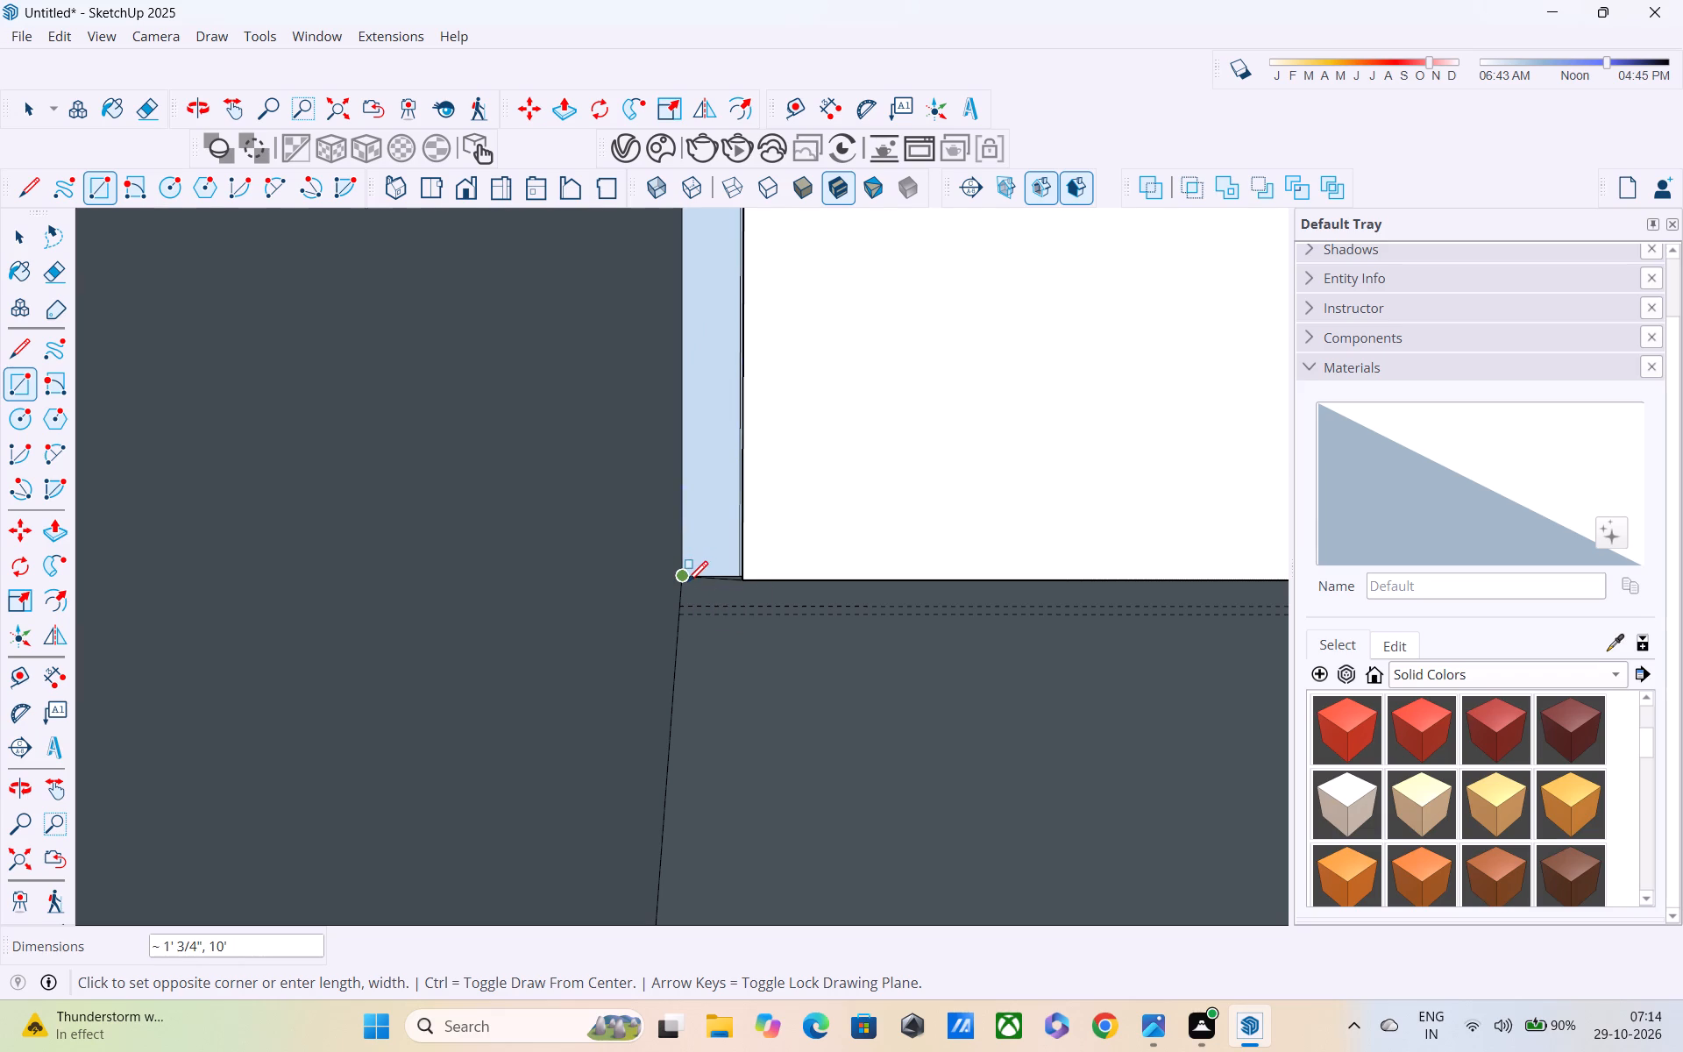
scroll(700, 578, up, 6)
middle_drag(700, 578, 637, 643)
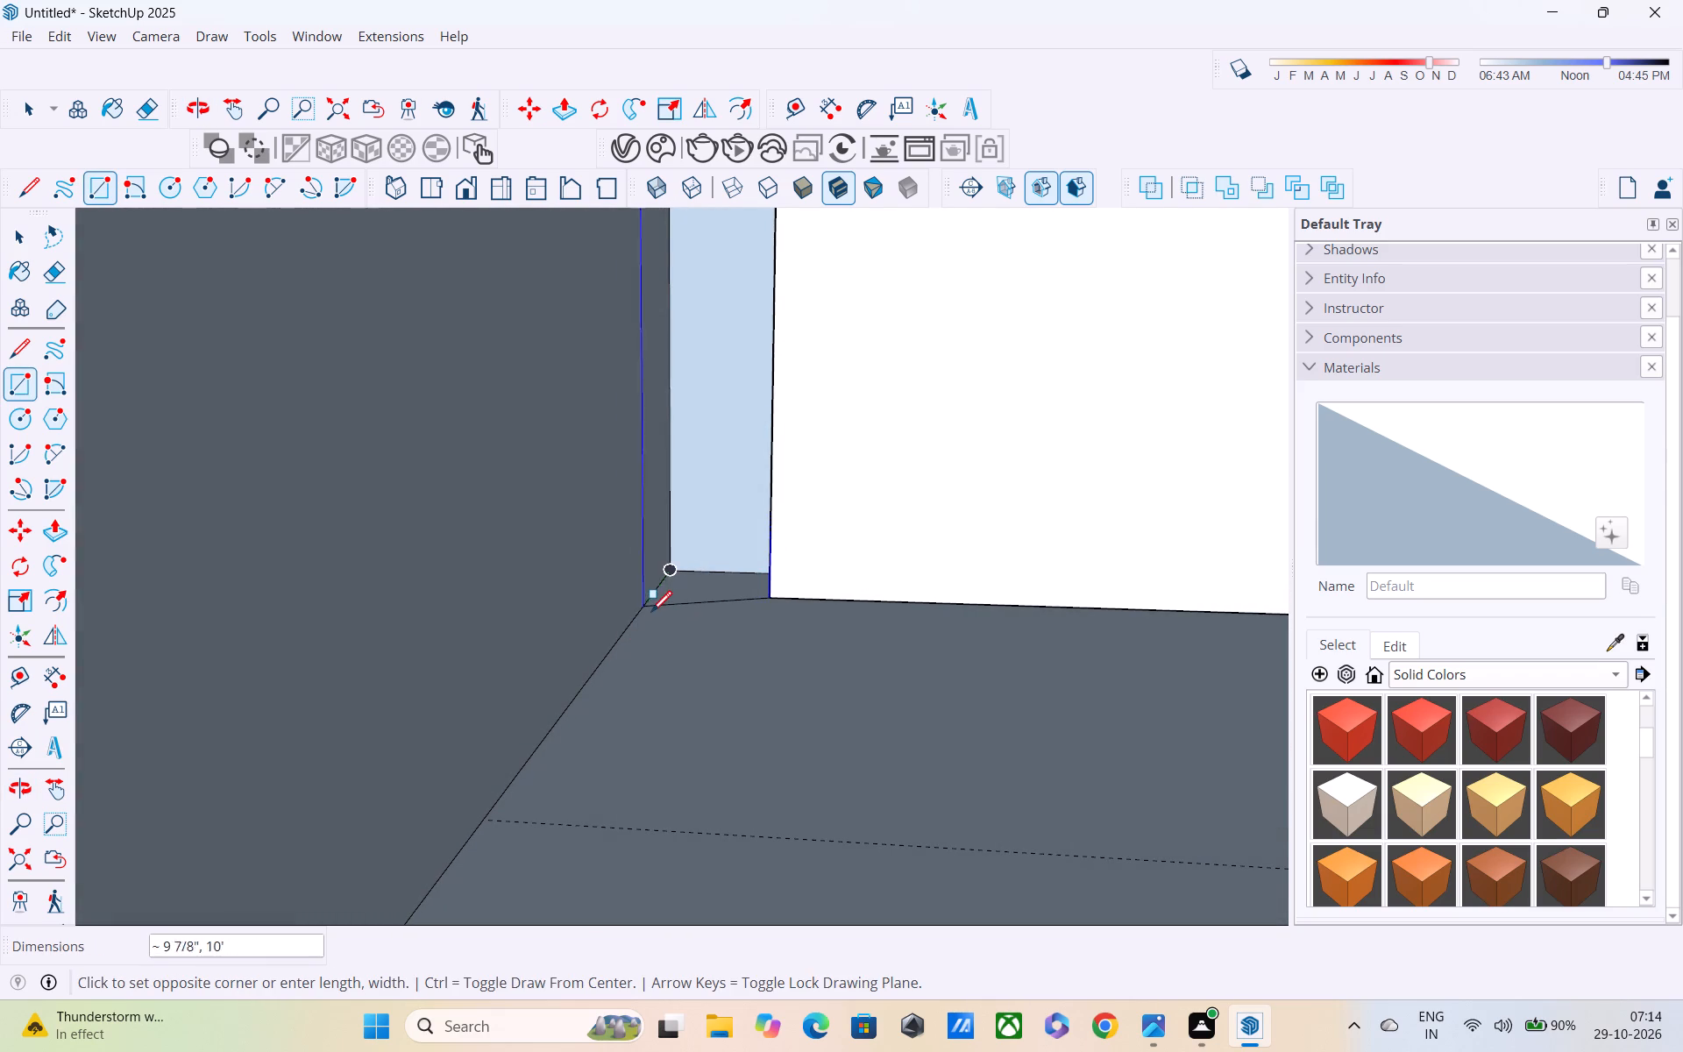
click(654, 607)
Push/pull the new narrow corner strip 16' 6" along the open side wall to the opposite wall.
scroll(653, 608, down, 7)
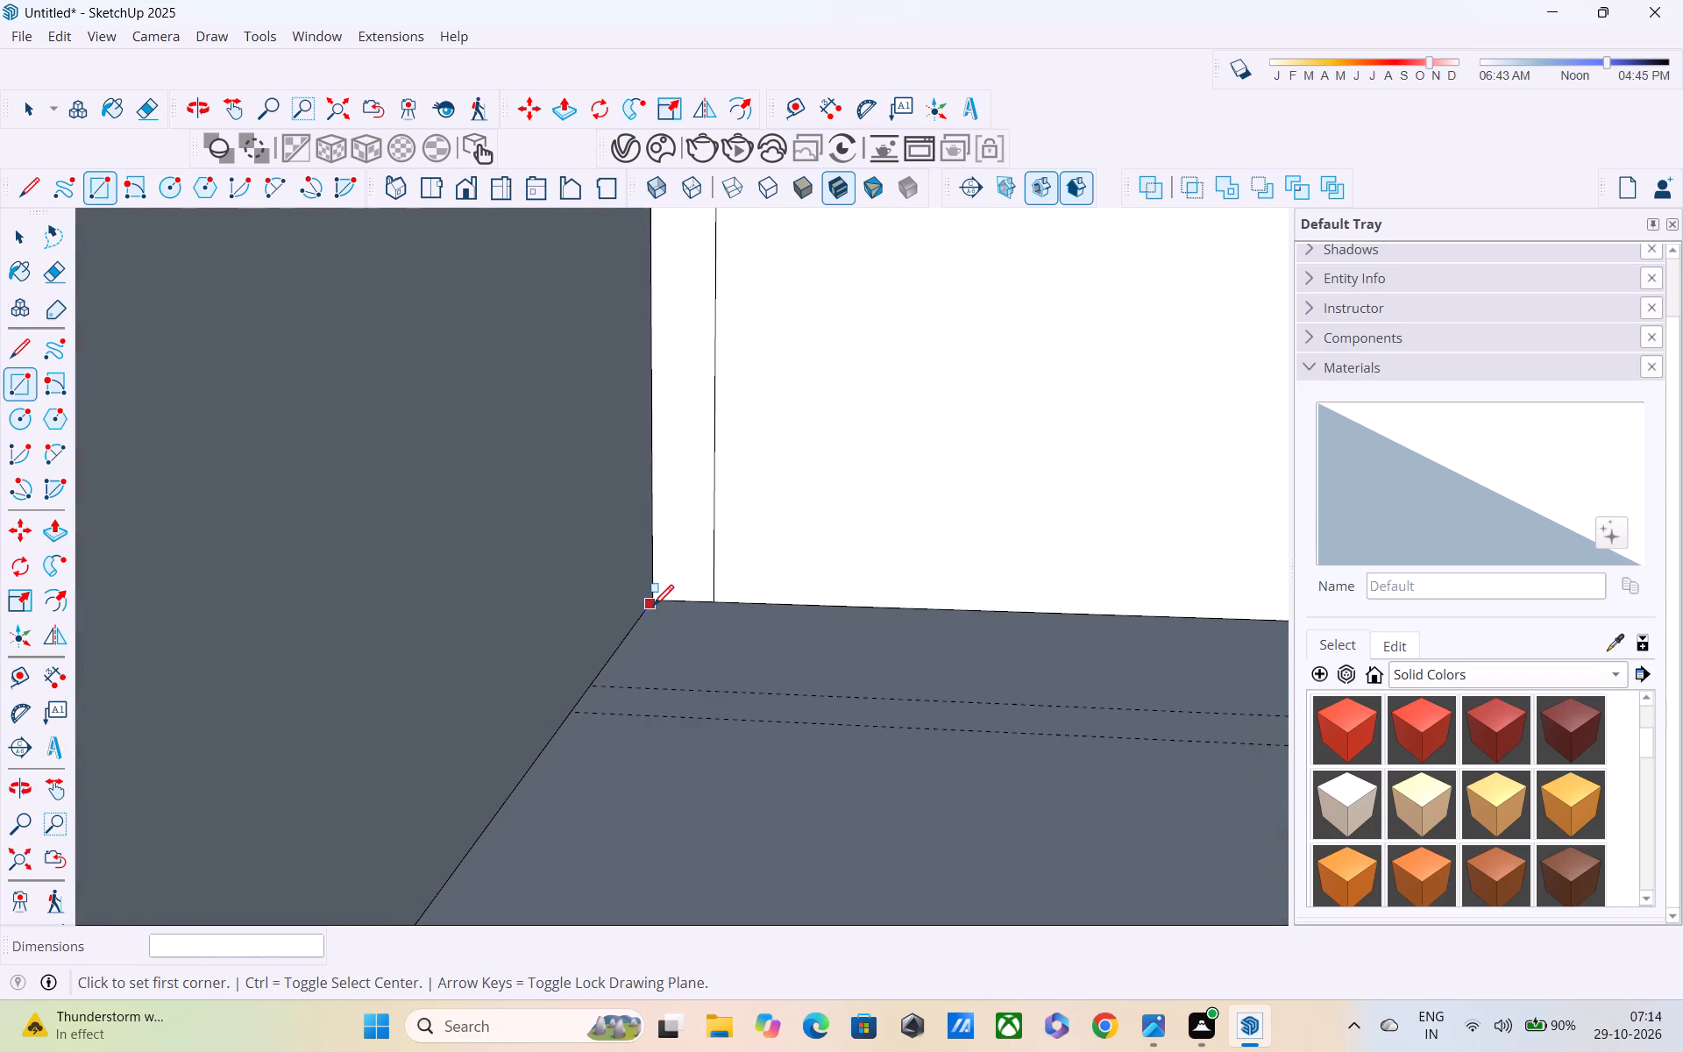
scroll(653, 608, down, 3)
scroll(654, 597, up, 1)
key(o)
key(space)
scroll(637, 575, down, 8)
scroll(637, 547, up, 1)
click(26, 855)
middle_drag(452, 566, 449, 669)
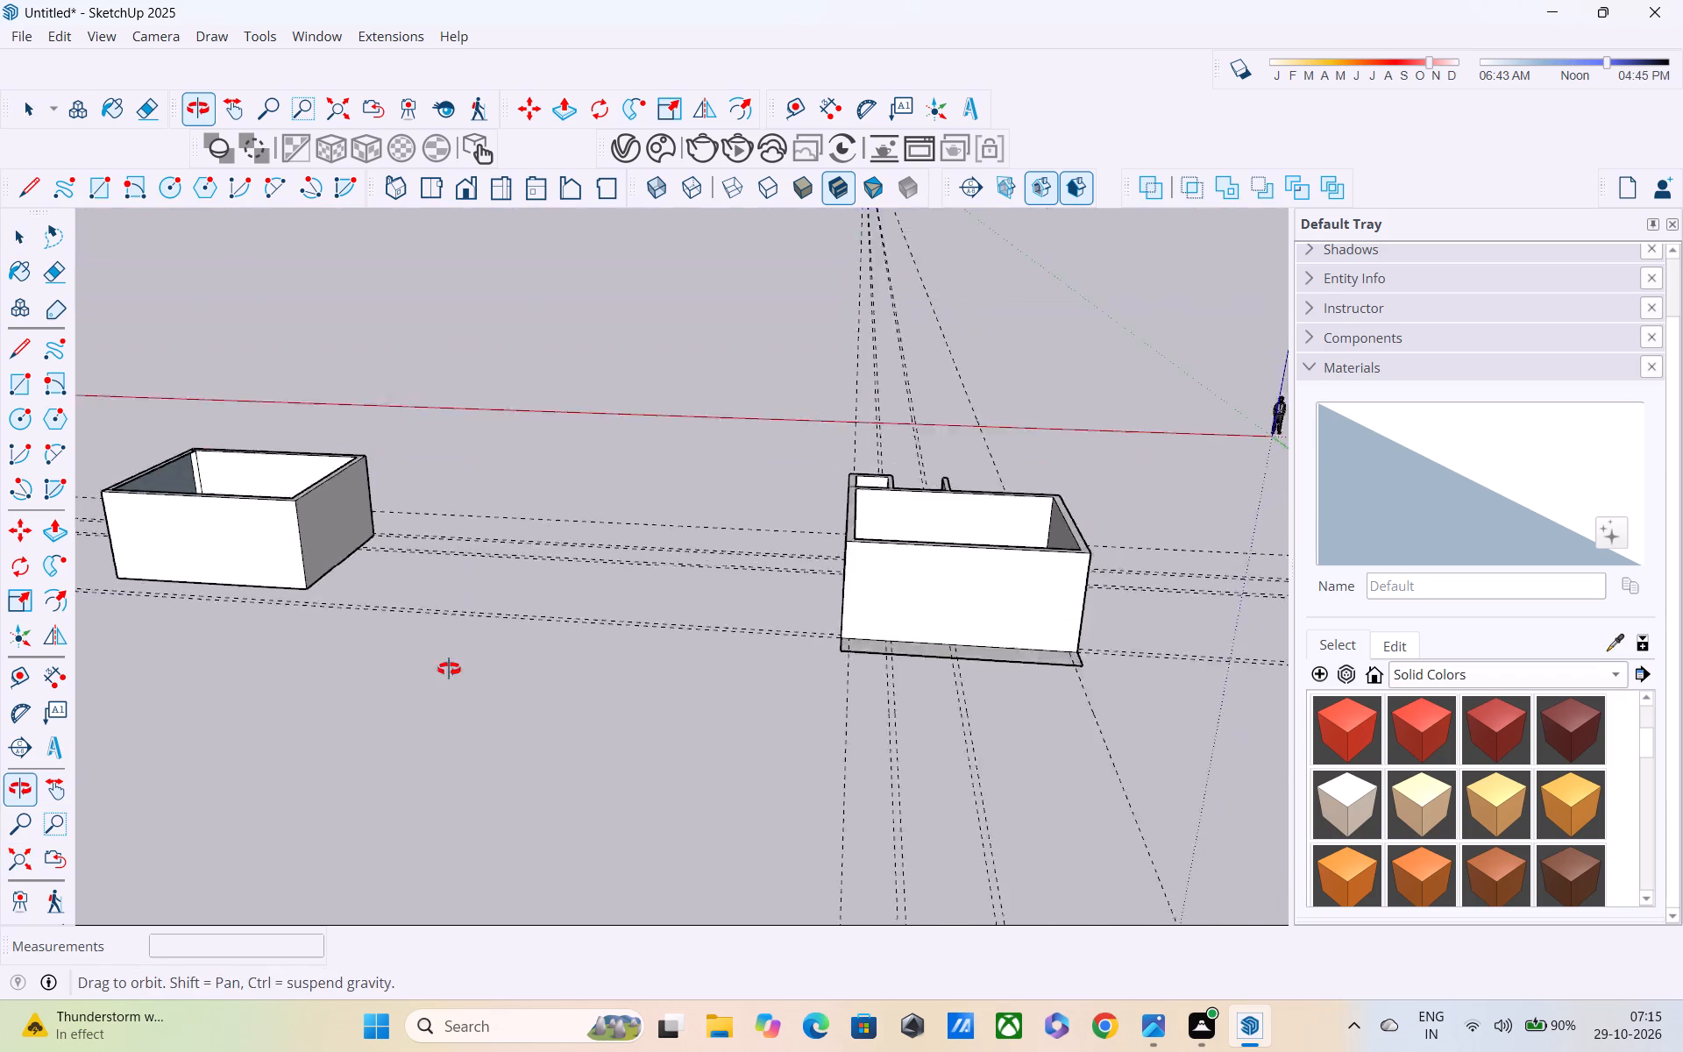
middle_drag(449, 669, 403, 758)
middle_drag(260, 388, 607, 494)
scroll(582, 565, up, 10)
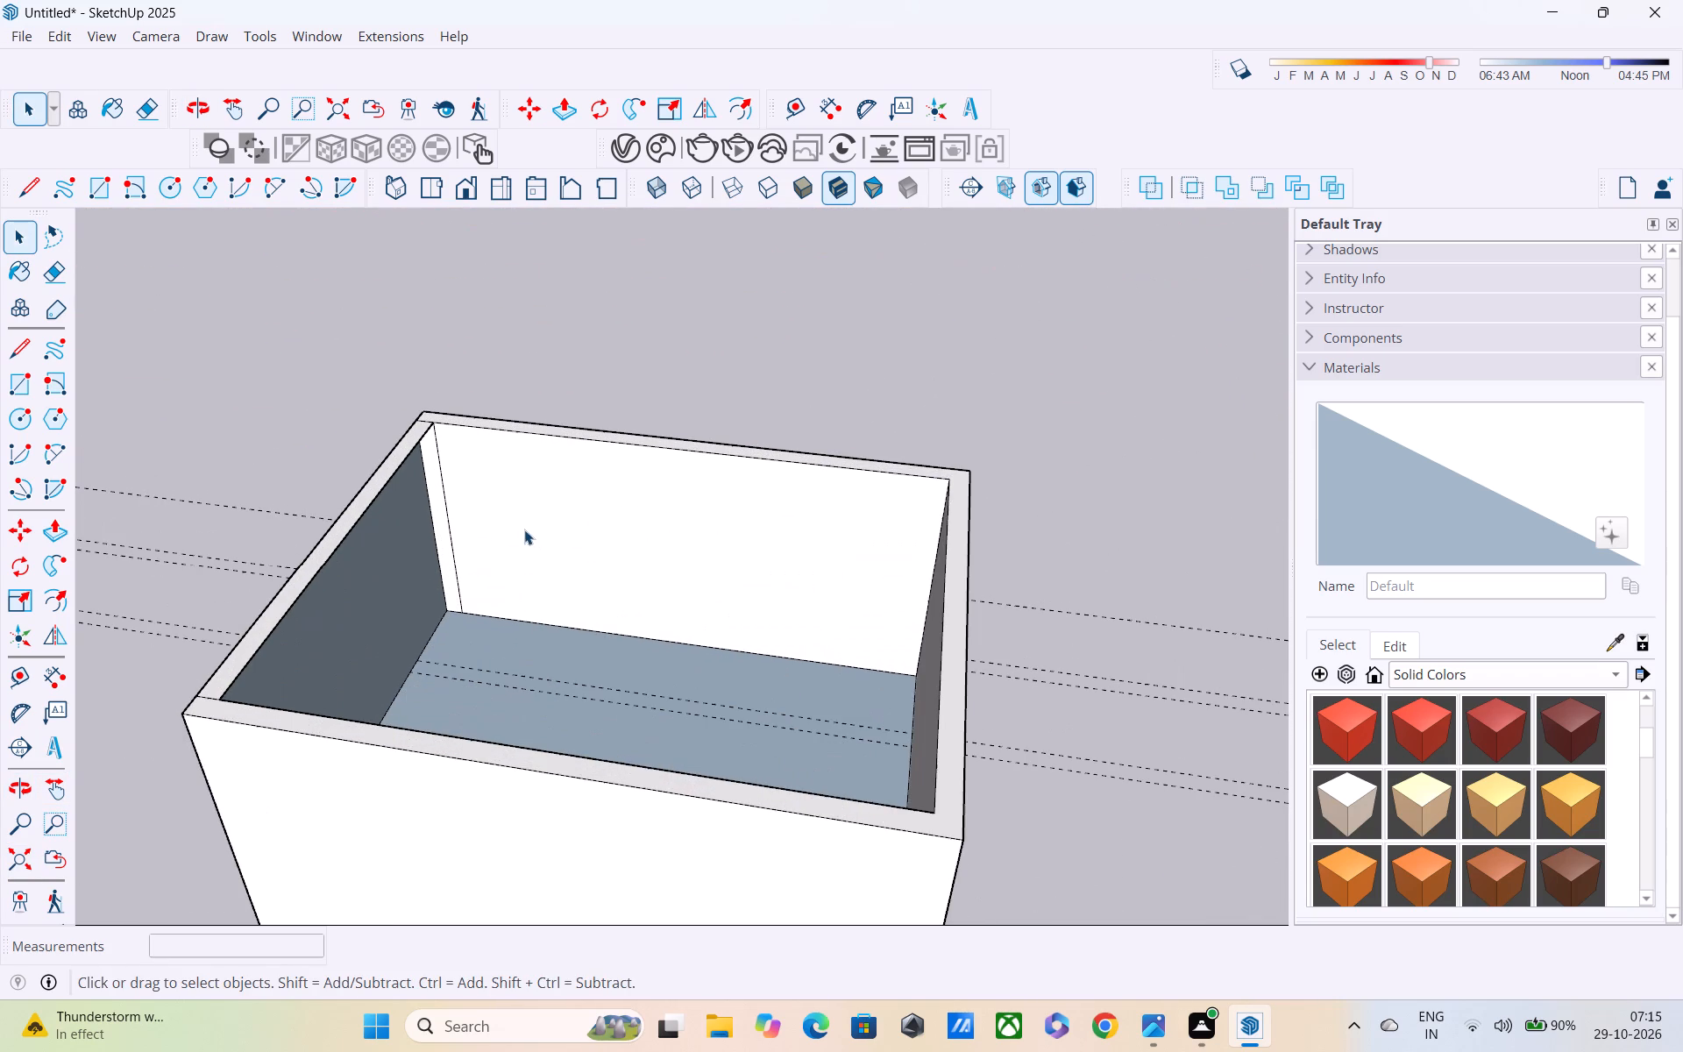
key(p)
scroll(444, 522, up, 4)
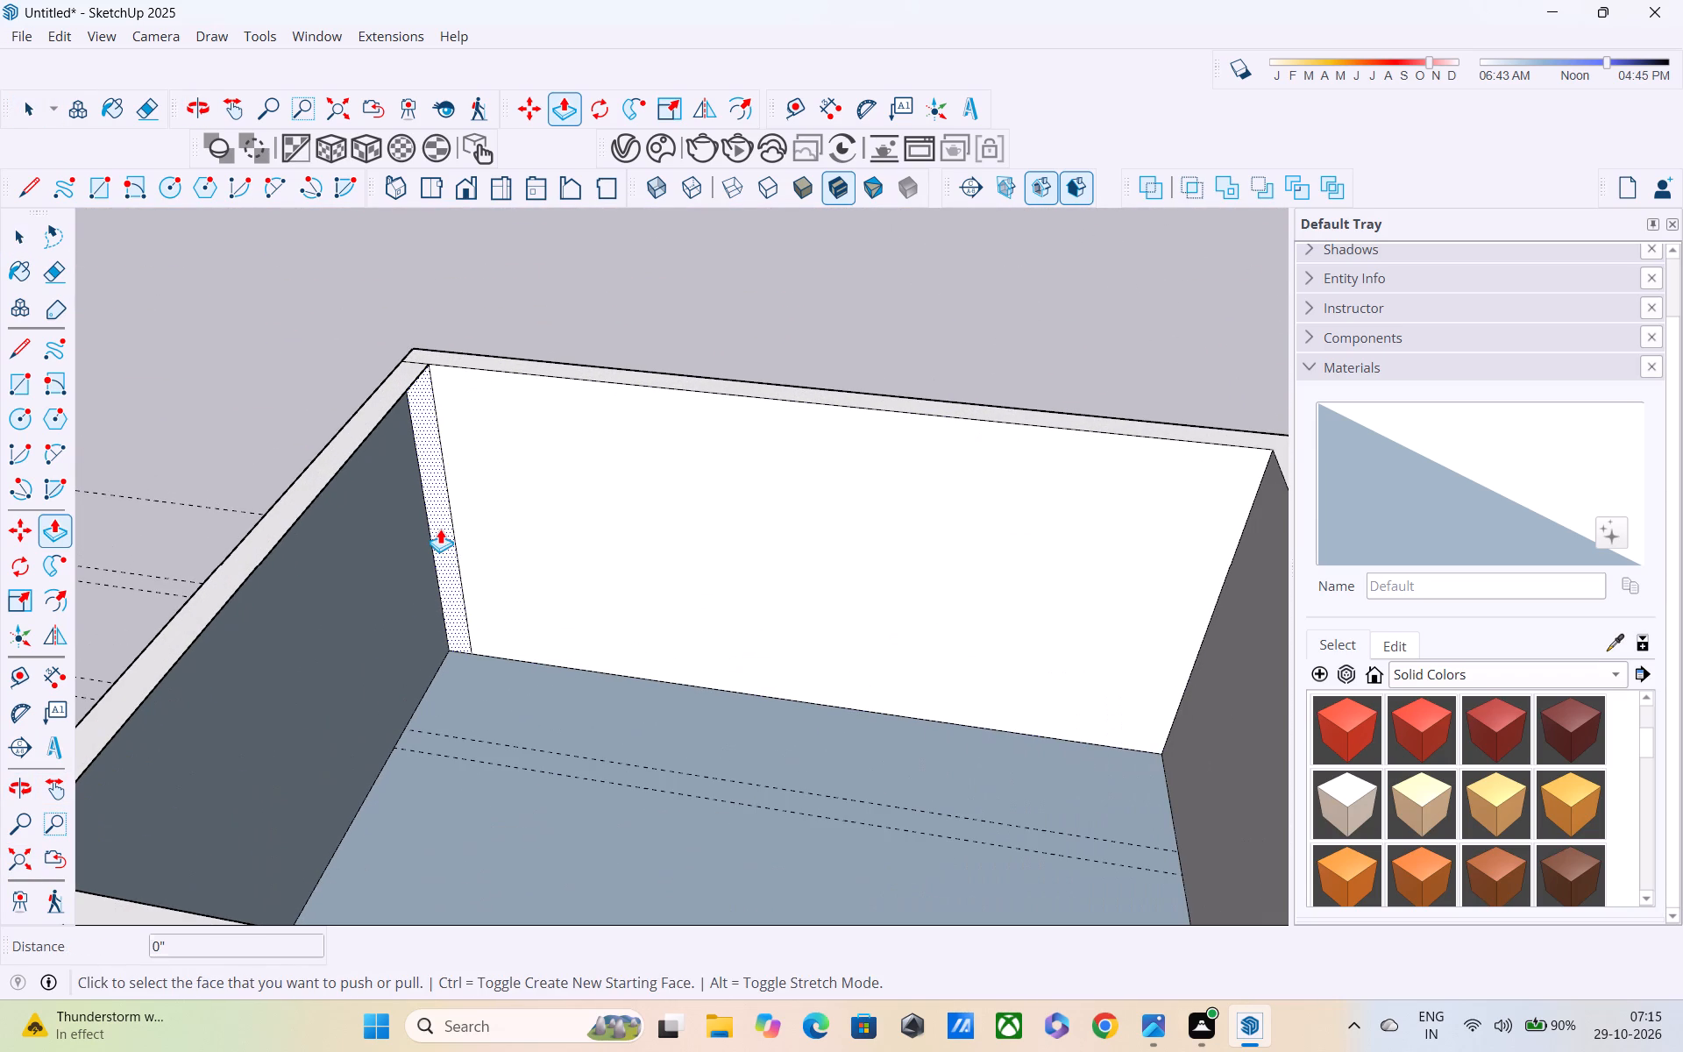
click(440, 529)
scroll(431, 611, down, 3)
shift+middle_drag(431, 611, 487, 420)
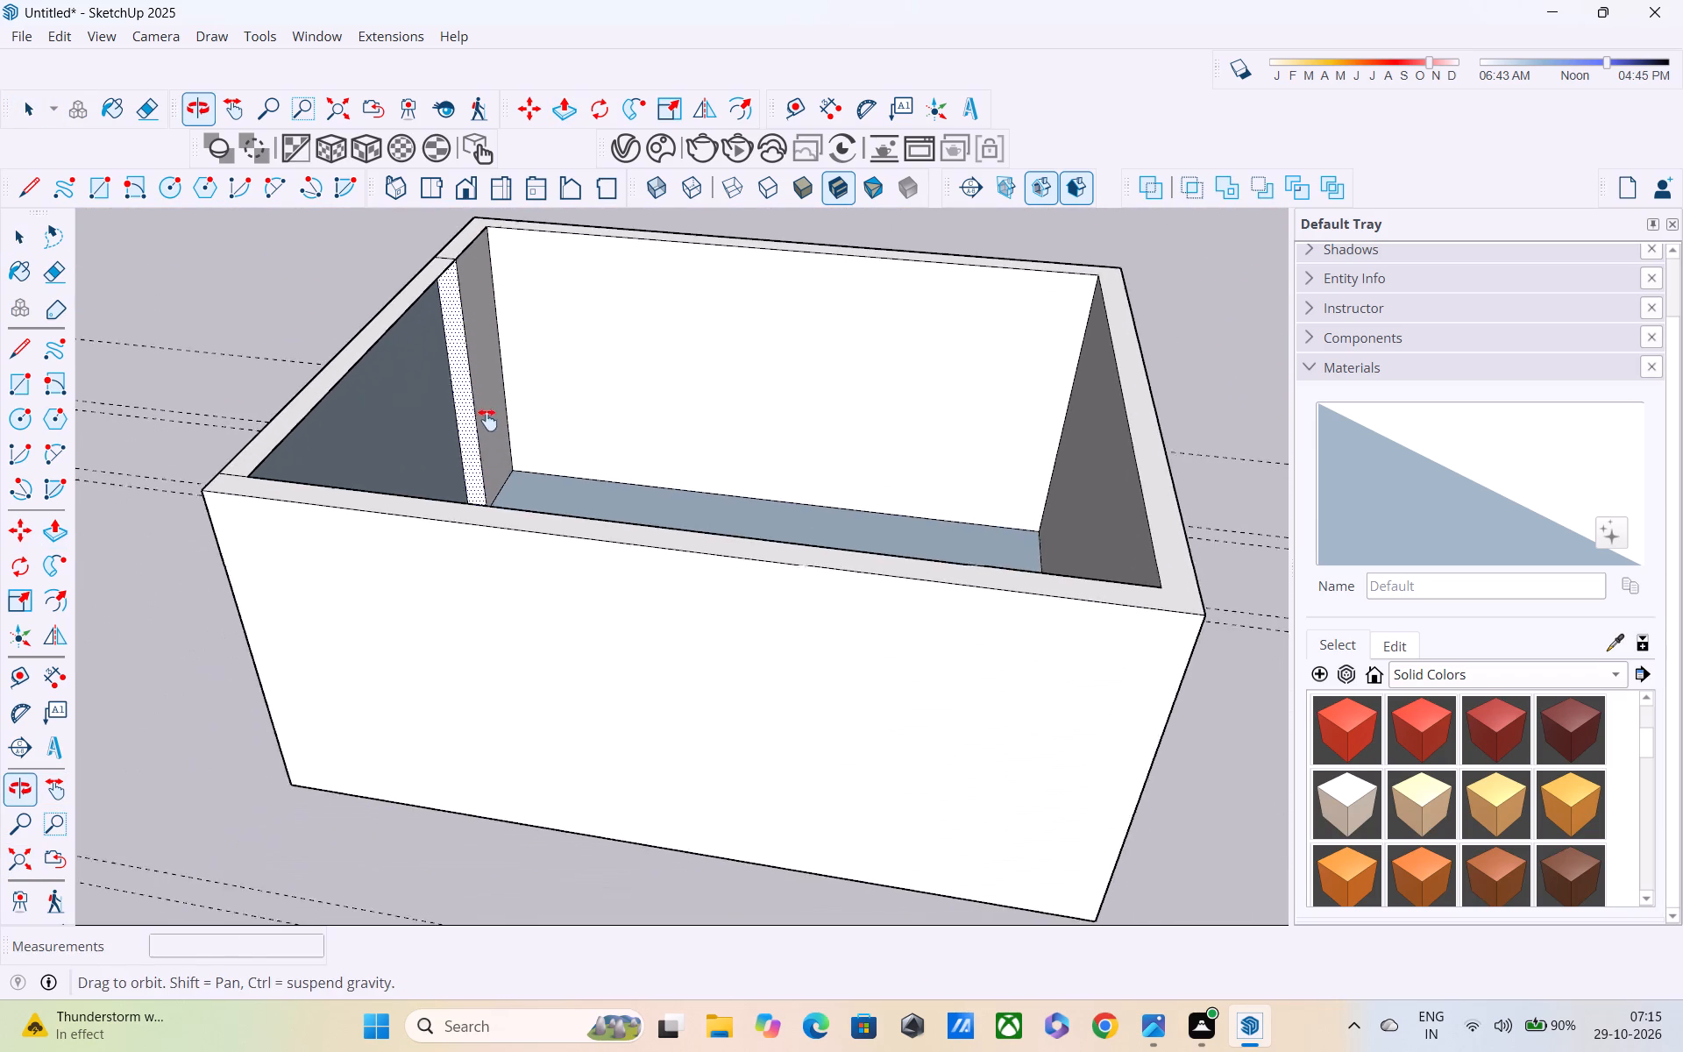
shift+middle_drag(487, 420, 488, 417)
middle_drag(472, 487, 851, 570)
middle_drag(852, 570, 437, 660)
click(486, 562)
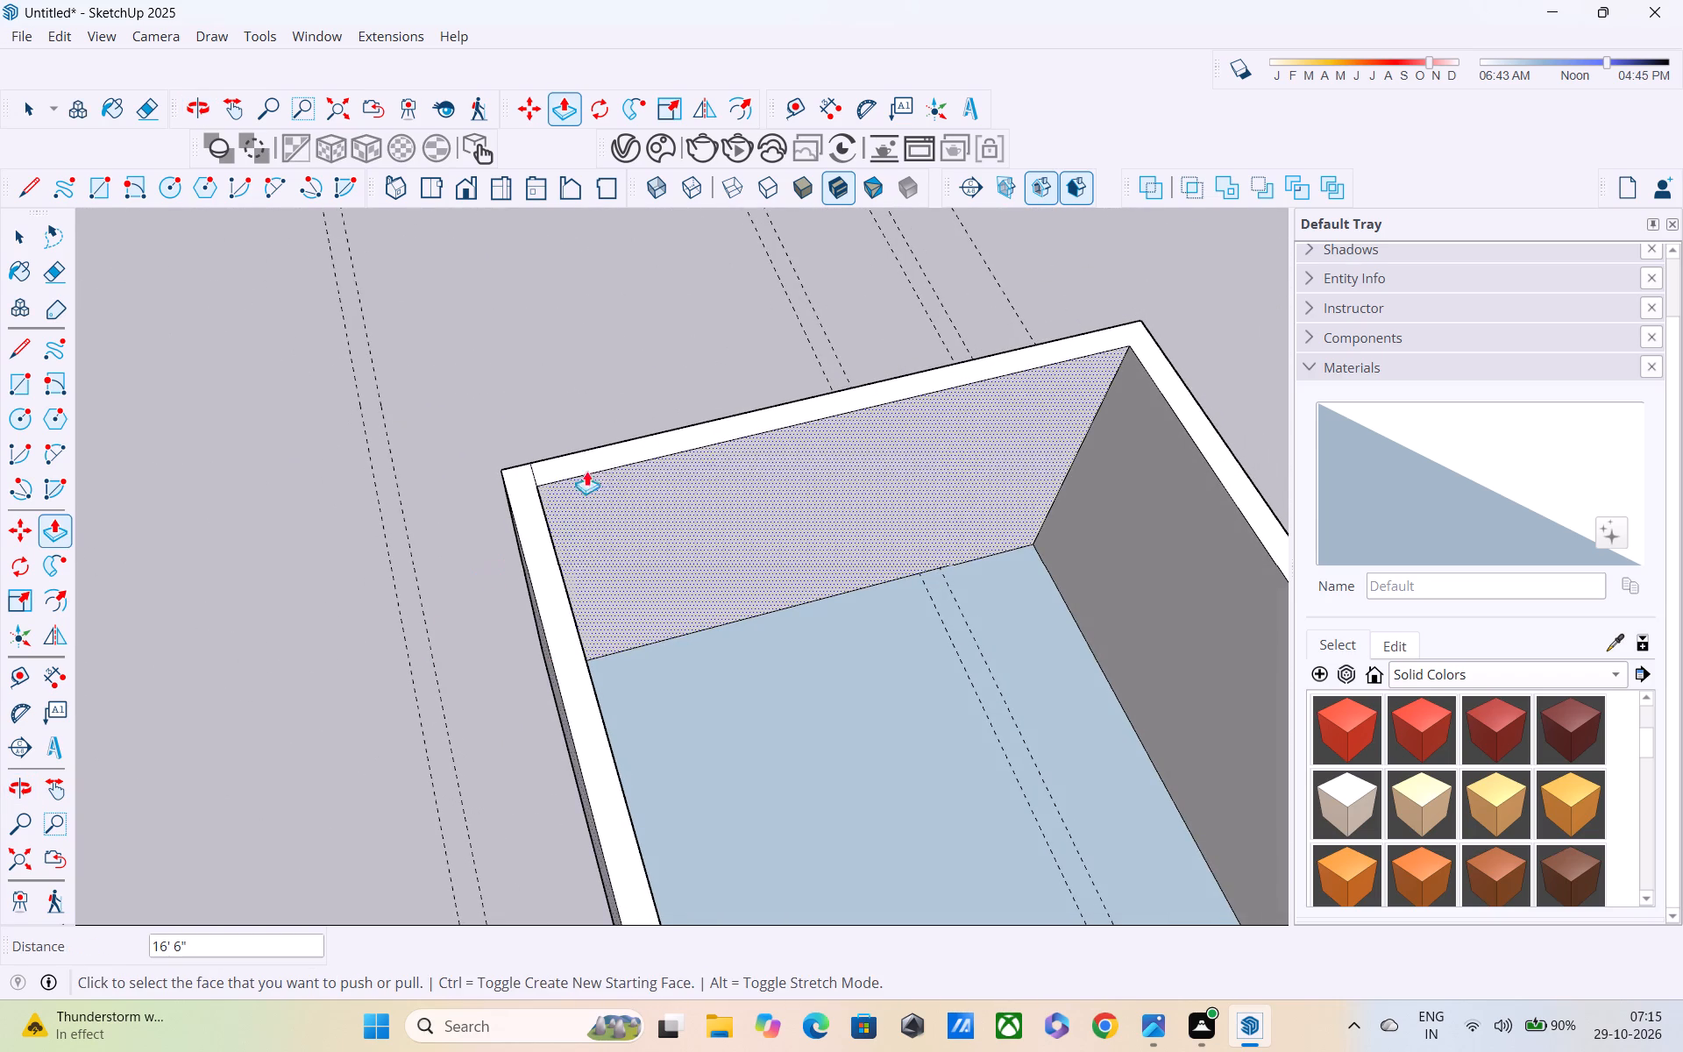
Erase the leftover seam line across the wall top at the newly closed corner of the copied room.
key(e)
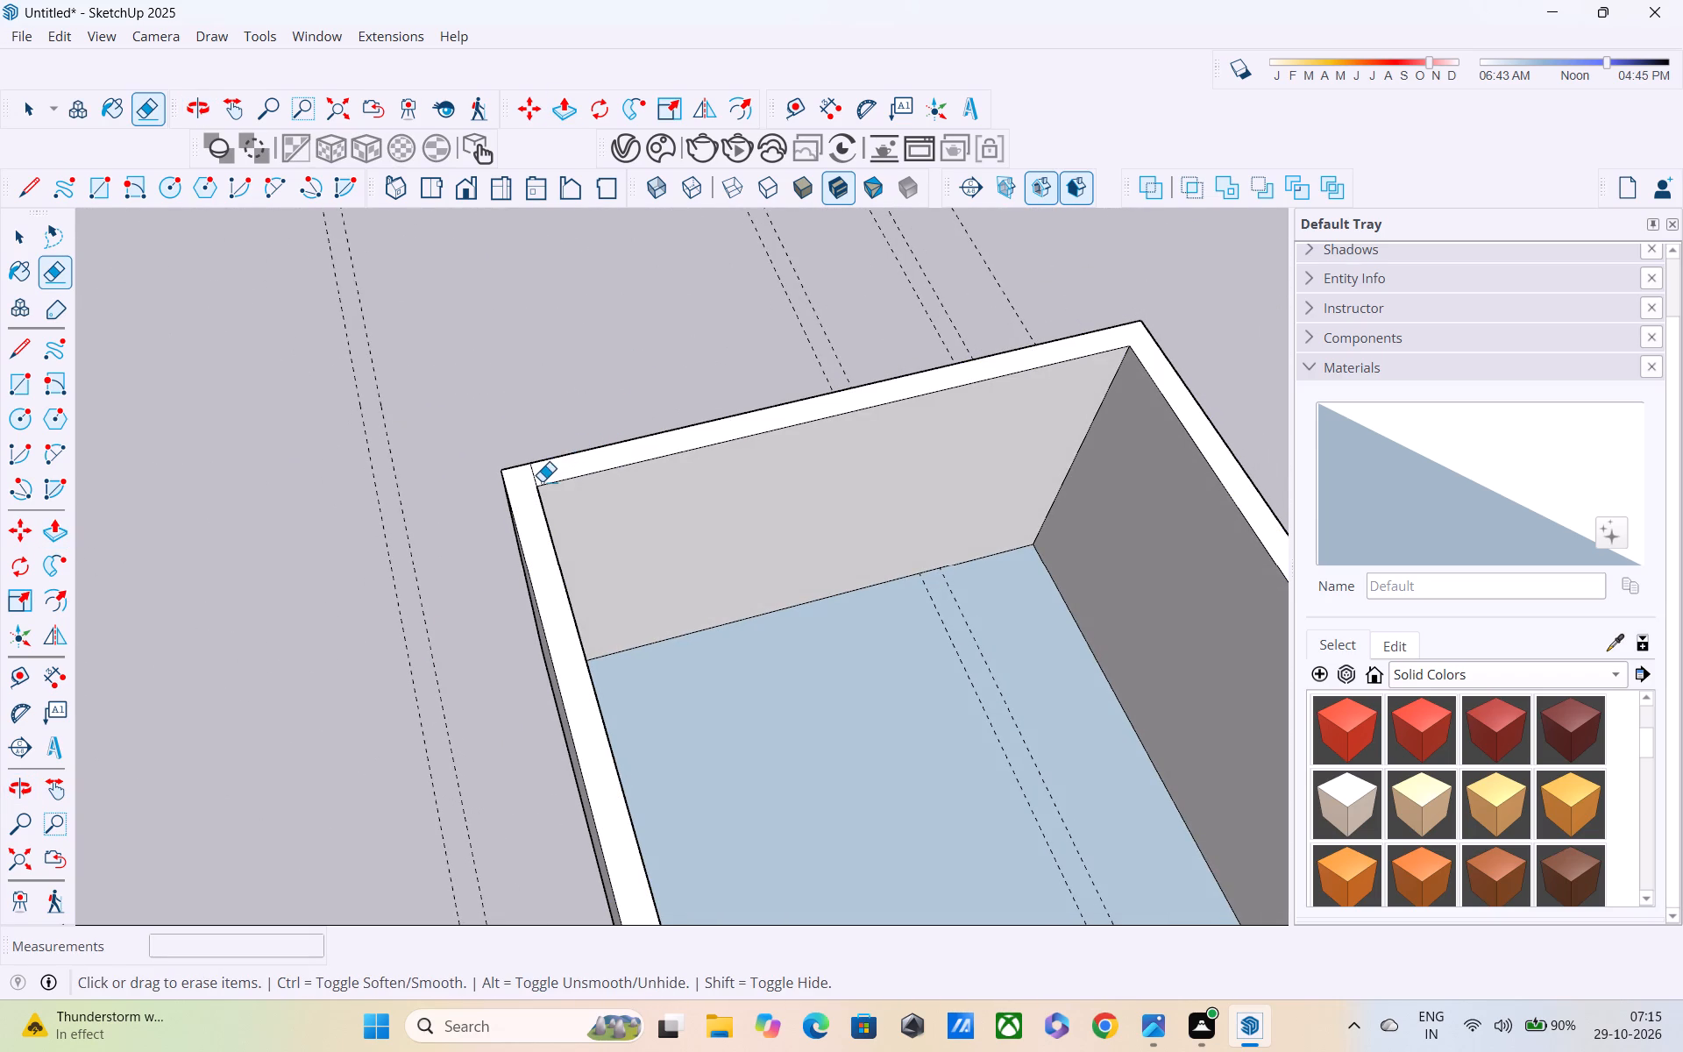
click(534, 473)
Reverse the copied room's floor face so its white front side faces up into the room.
middle_drag(853, 451, 601, 174)
scroll(601, 174, down, 8)
middle_drag(702, 542, 683, 572)
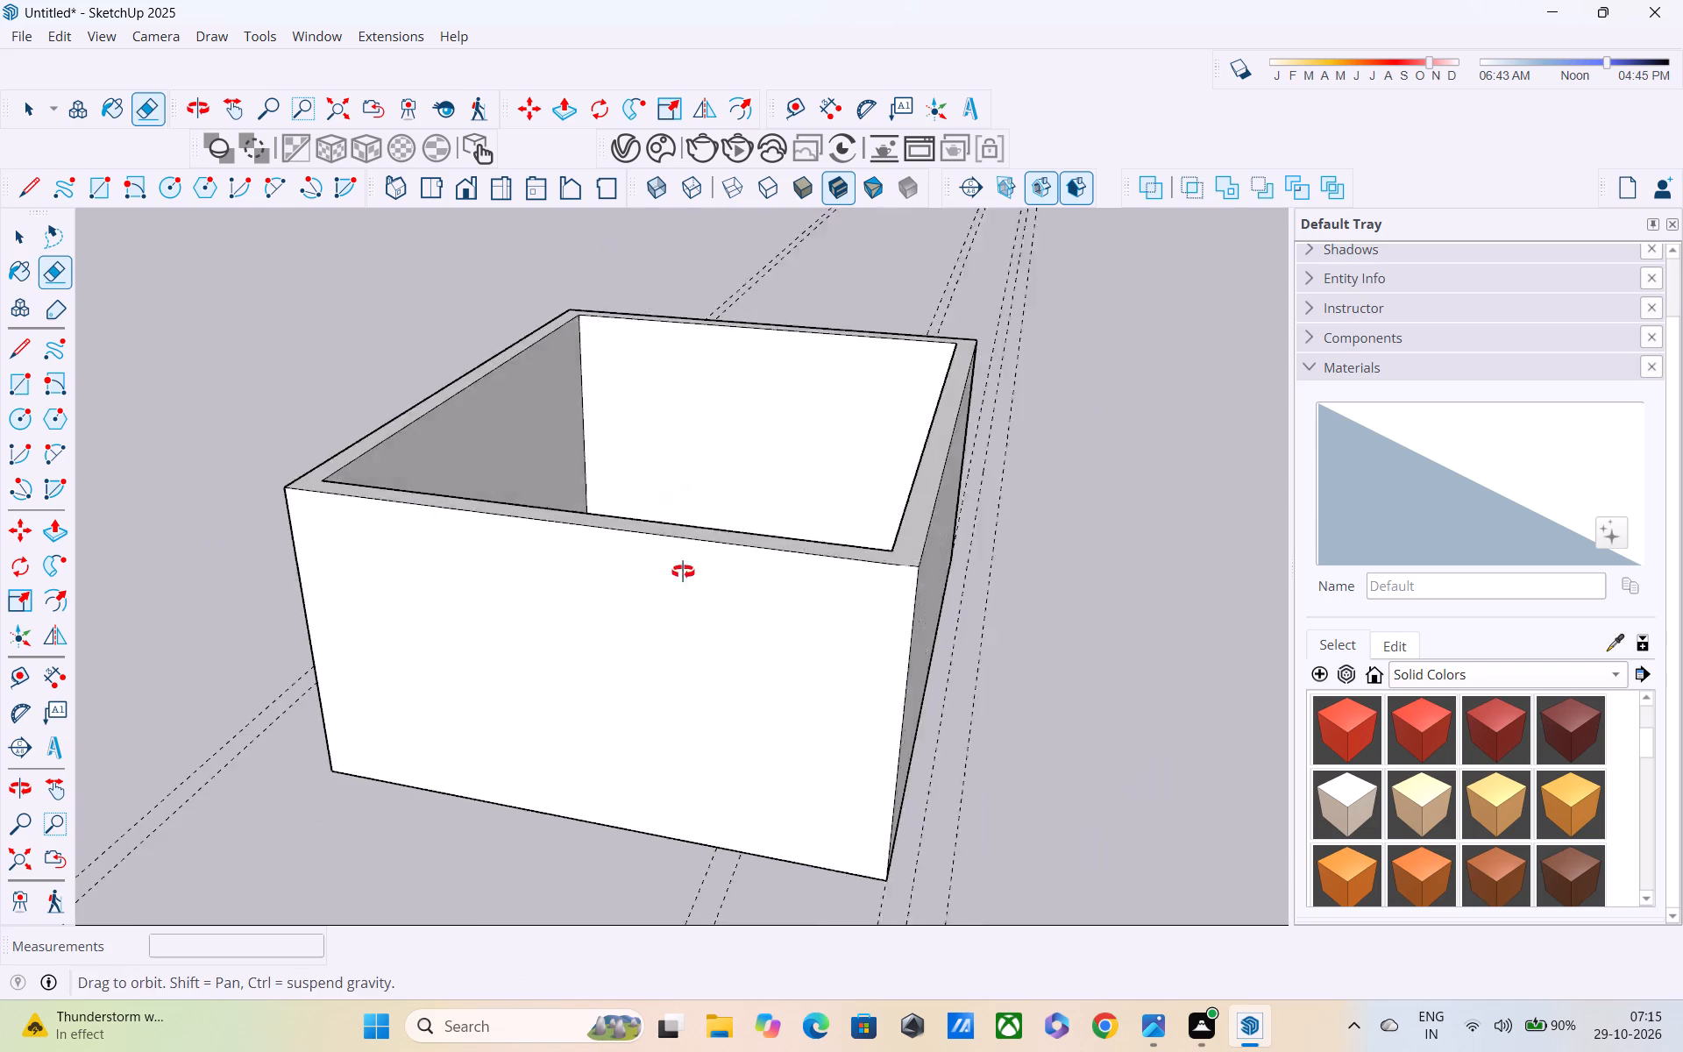
middle_drag(683, 572, 279, 792)
key(space)
click(423, 629)
right_click(538, 628)
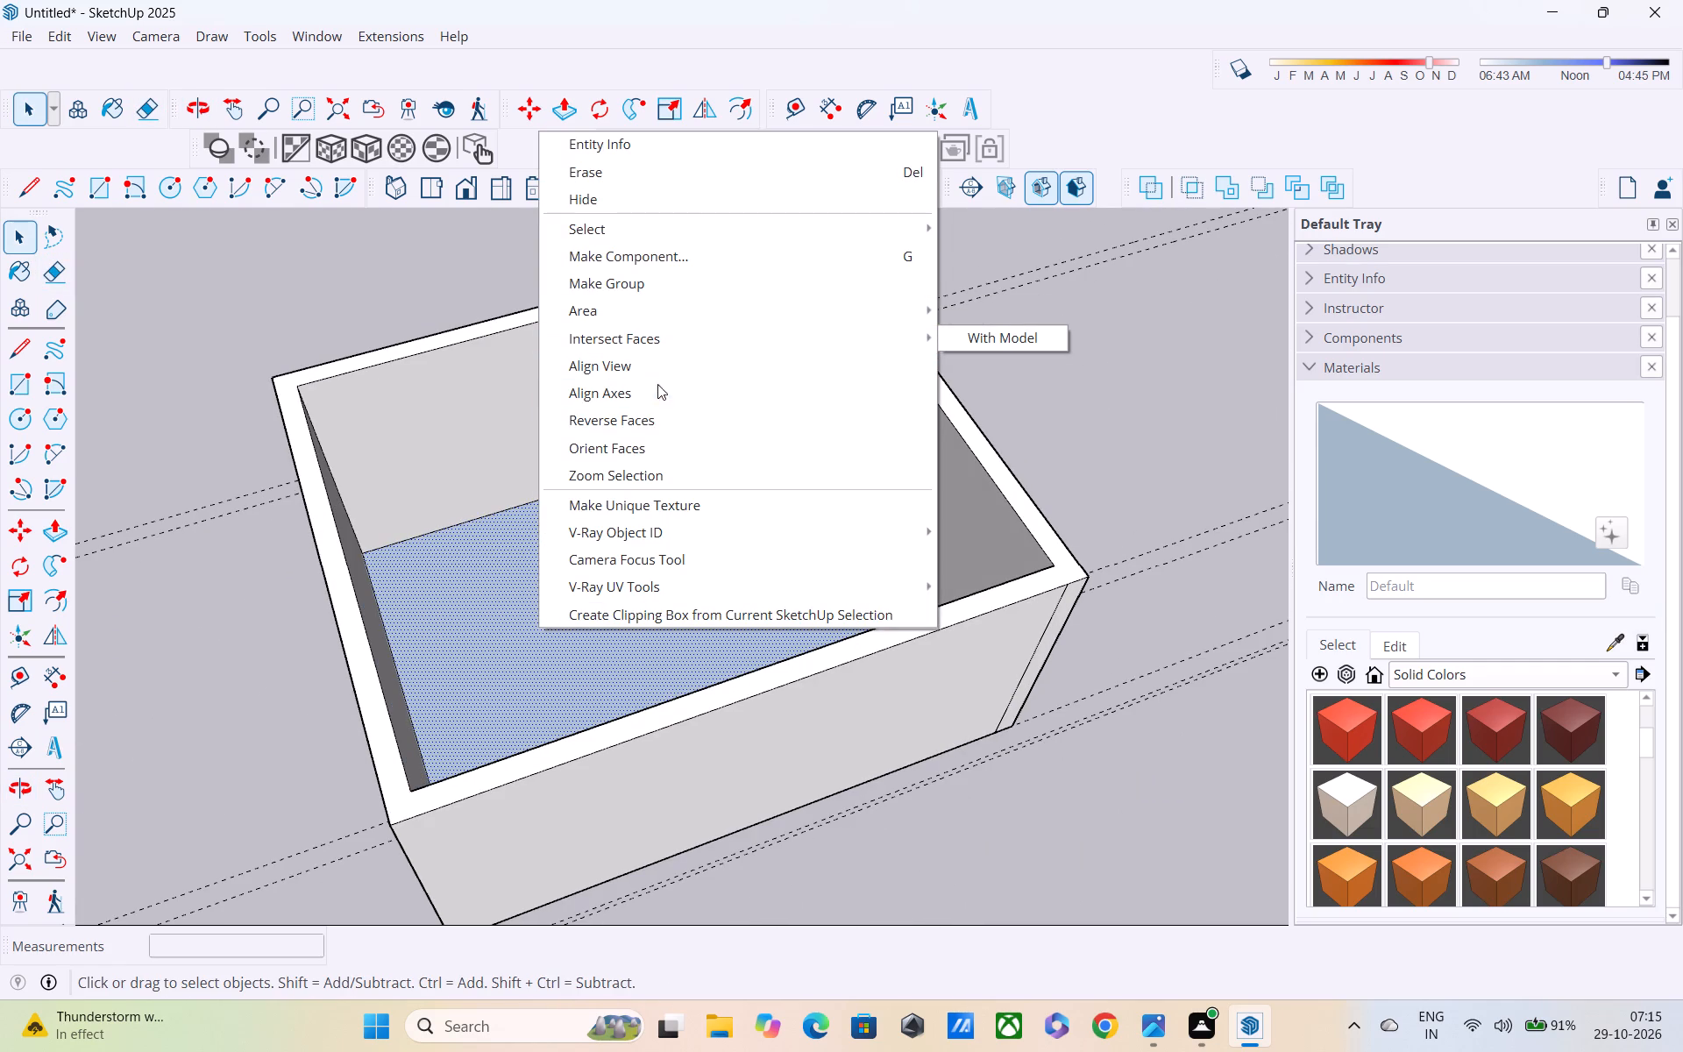
click(661, 421)
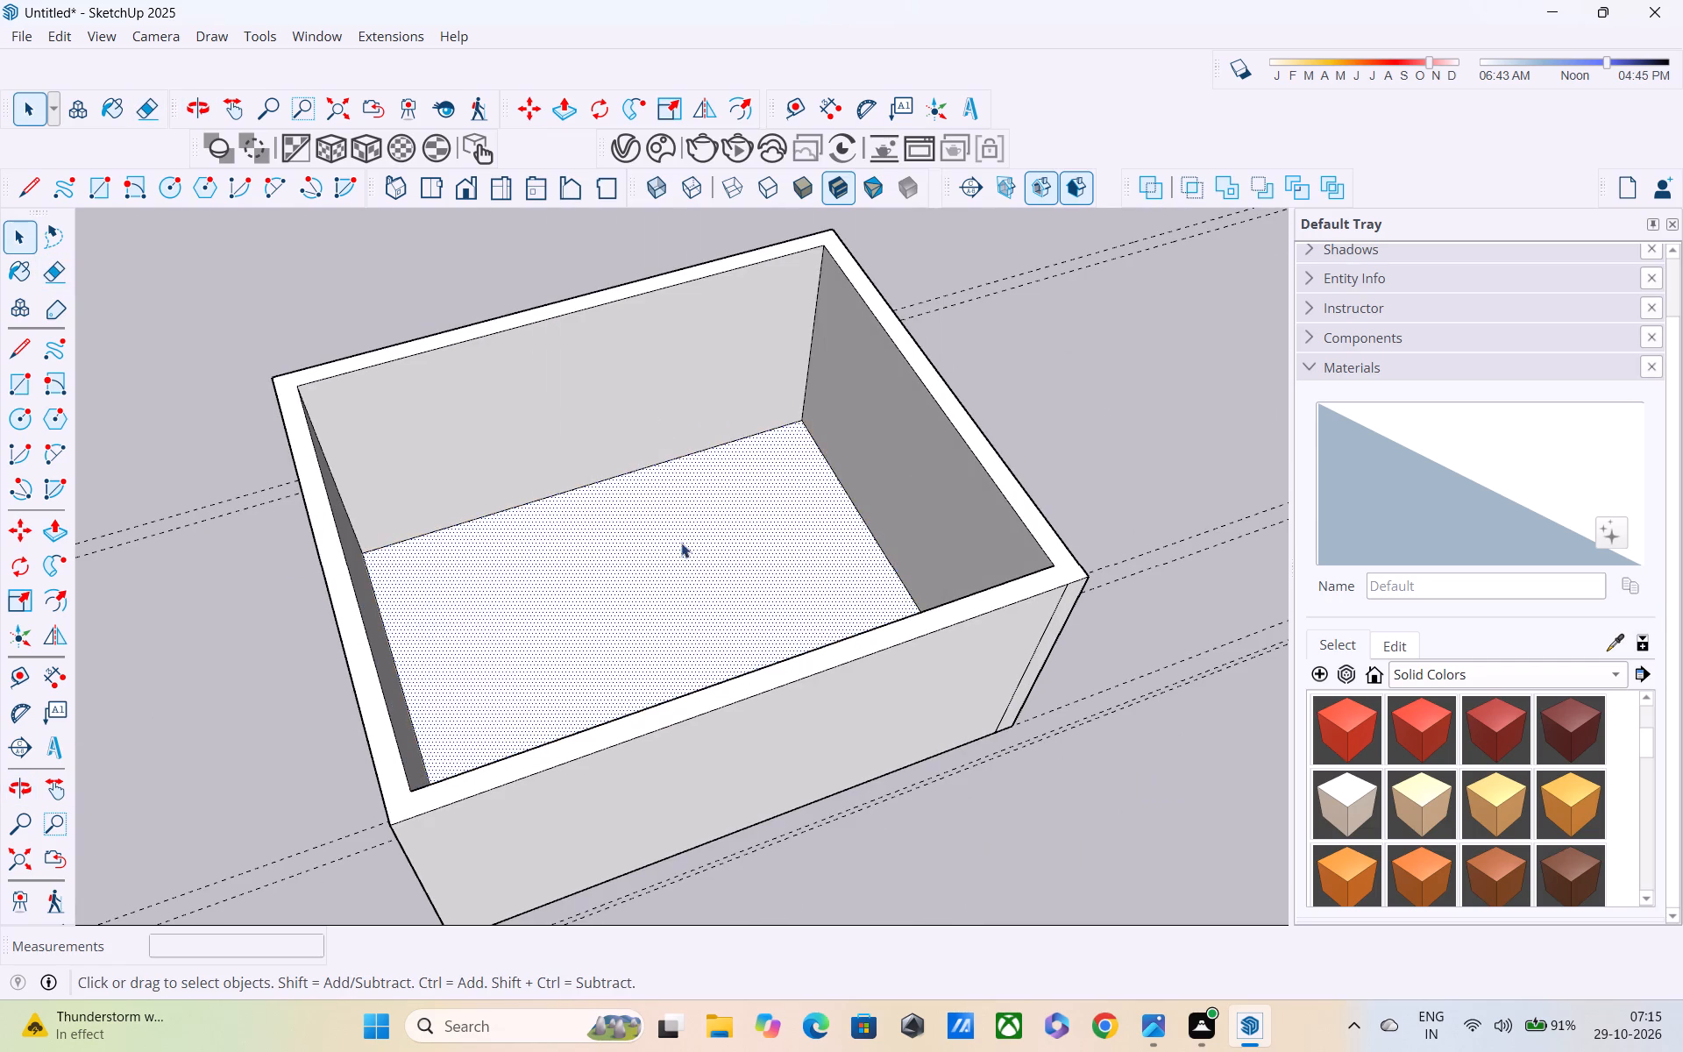
Examine the copied room's underside and outer walls from below, and view the original building with its entrance steps.
middle_drag(673, 540, 605, 229)
key(space)
drag(1143, 409, 1133, 402)
middle_drag(867, 827, 748, 432)
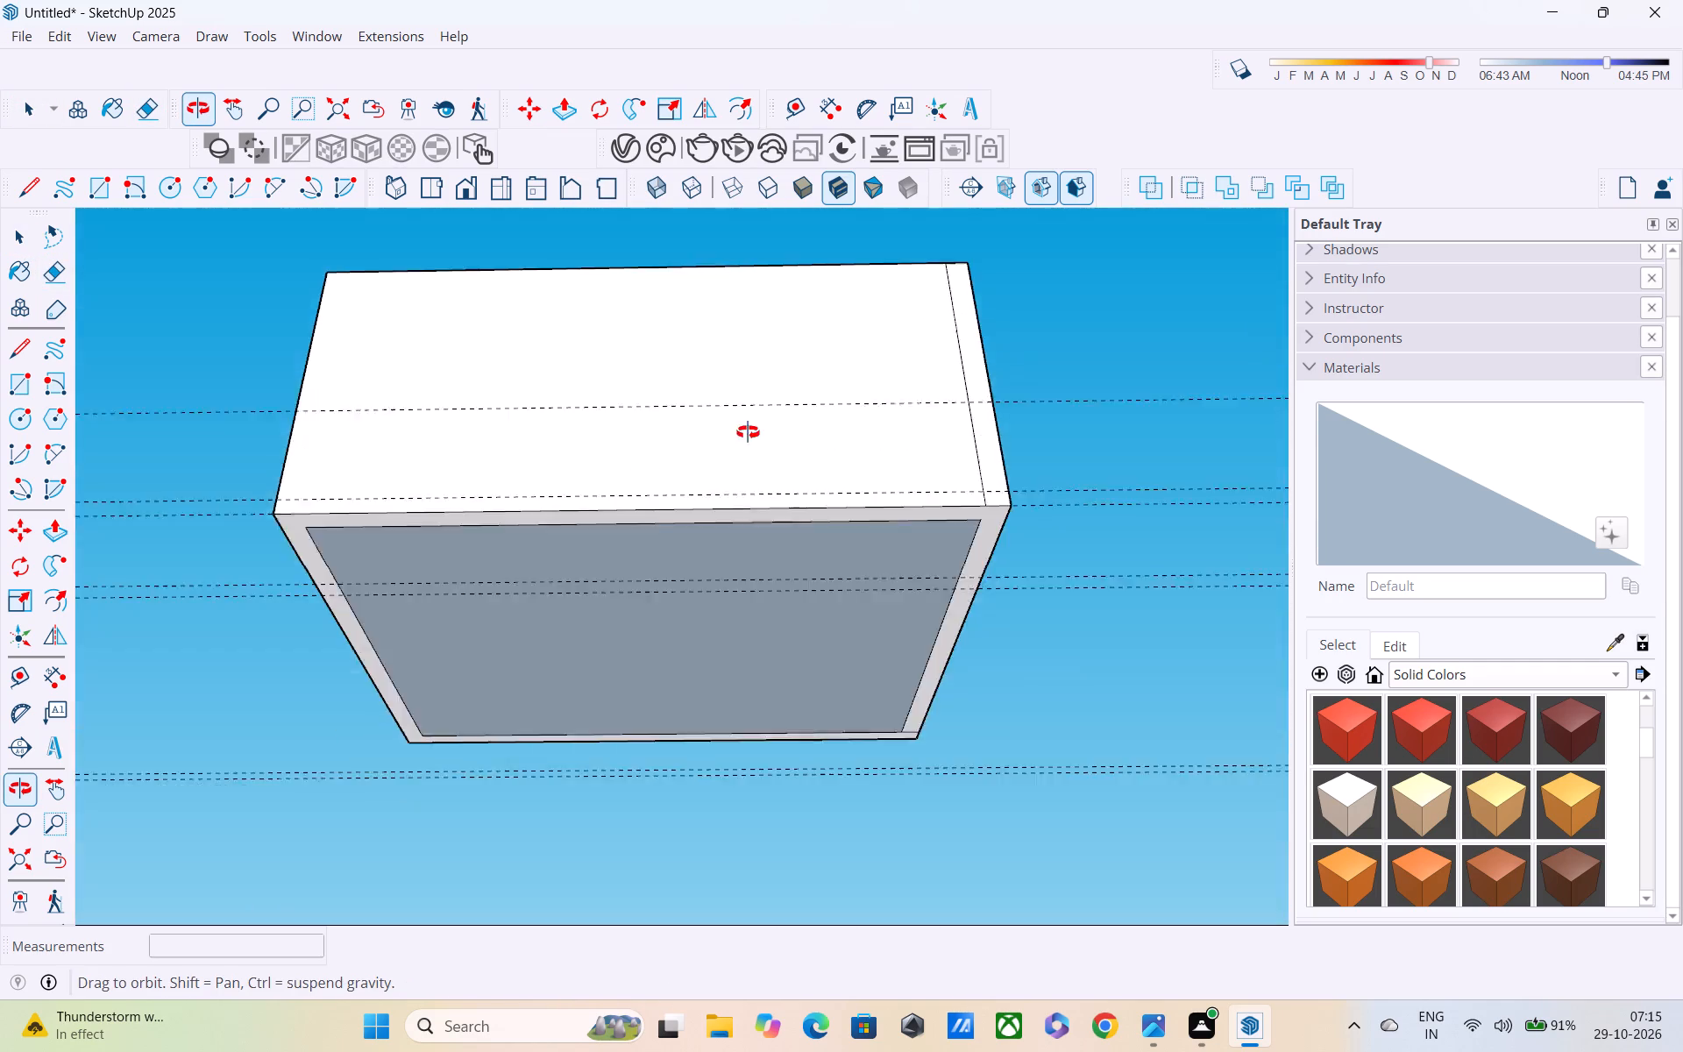
middle_drag(748, 432, 692, 516)
scroll(692, 517, up, 1)
scroll(692, 518, down, 6)
scroll(728, 531, up, 1)
scroll(728, 531, down, 6)
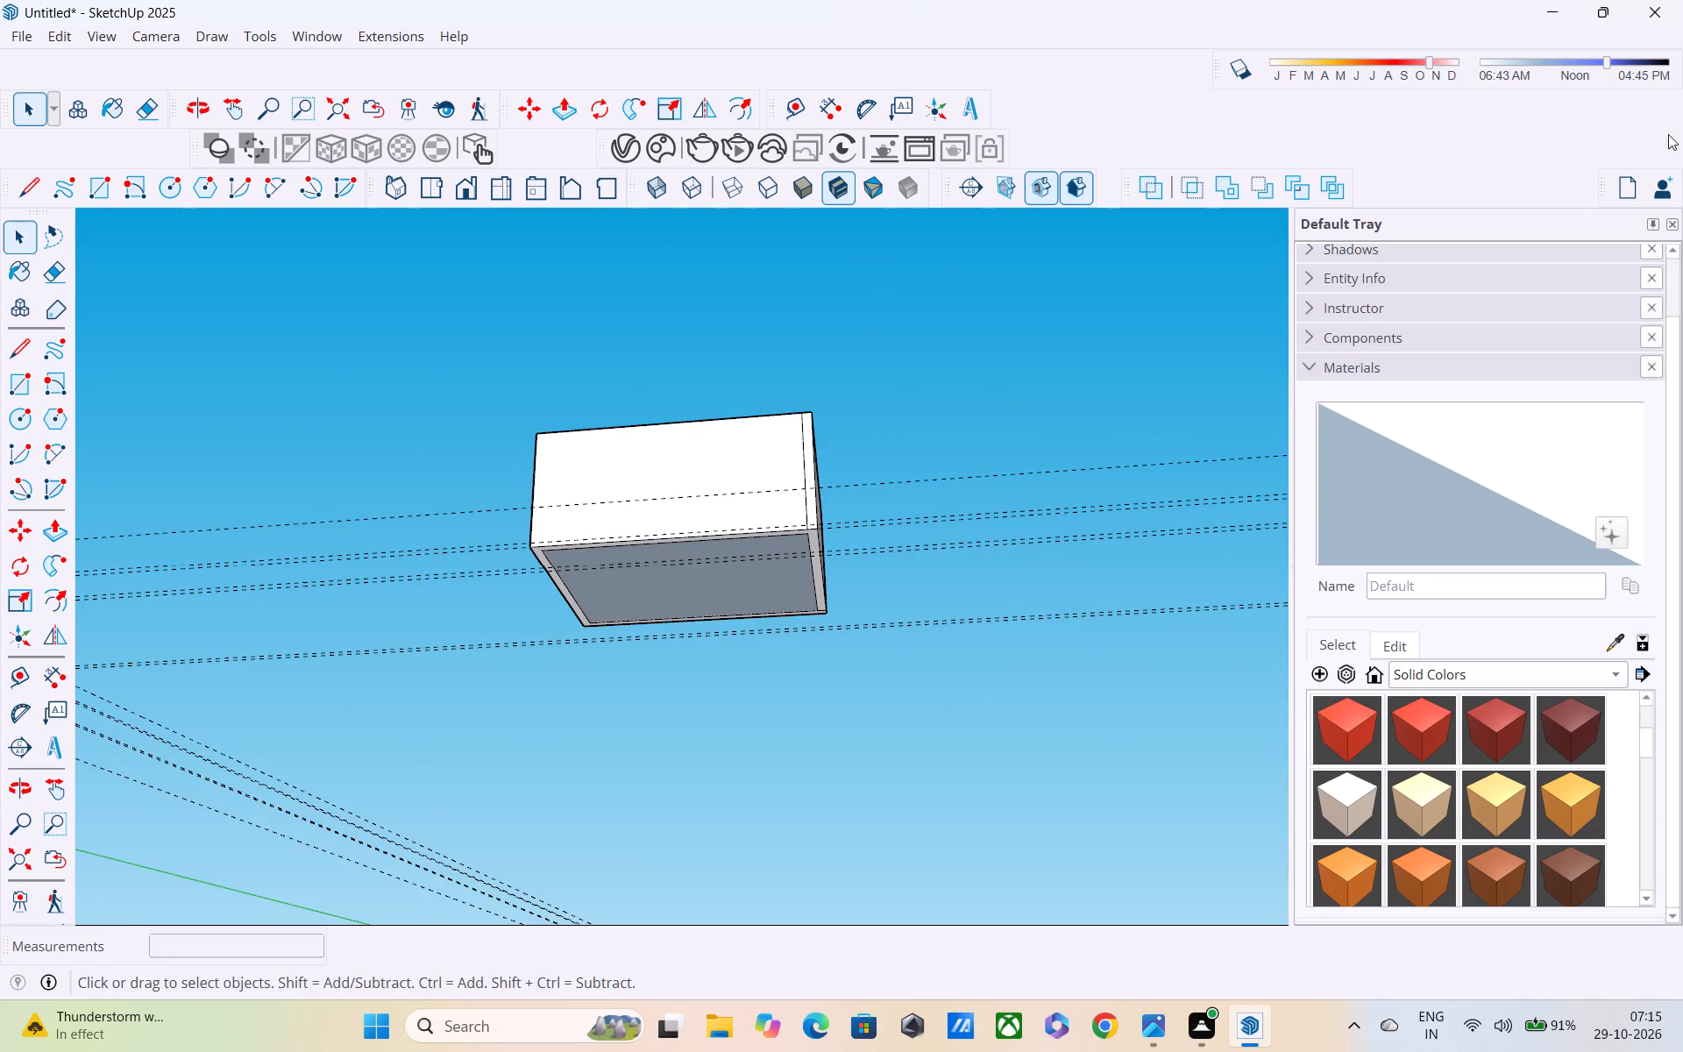
click(1122, 302)
middle_drag(785, 665, 840, 823)
scroll(714, 407, down, 6)
middle_drag(702, 394, 1133, 543)
scroll(1133, 539, down, 1)
middle_drag(698, 441, 698, 594)
scroll(626, 601, up, 6)
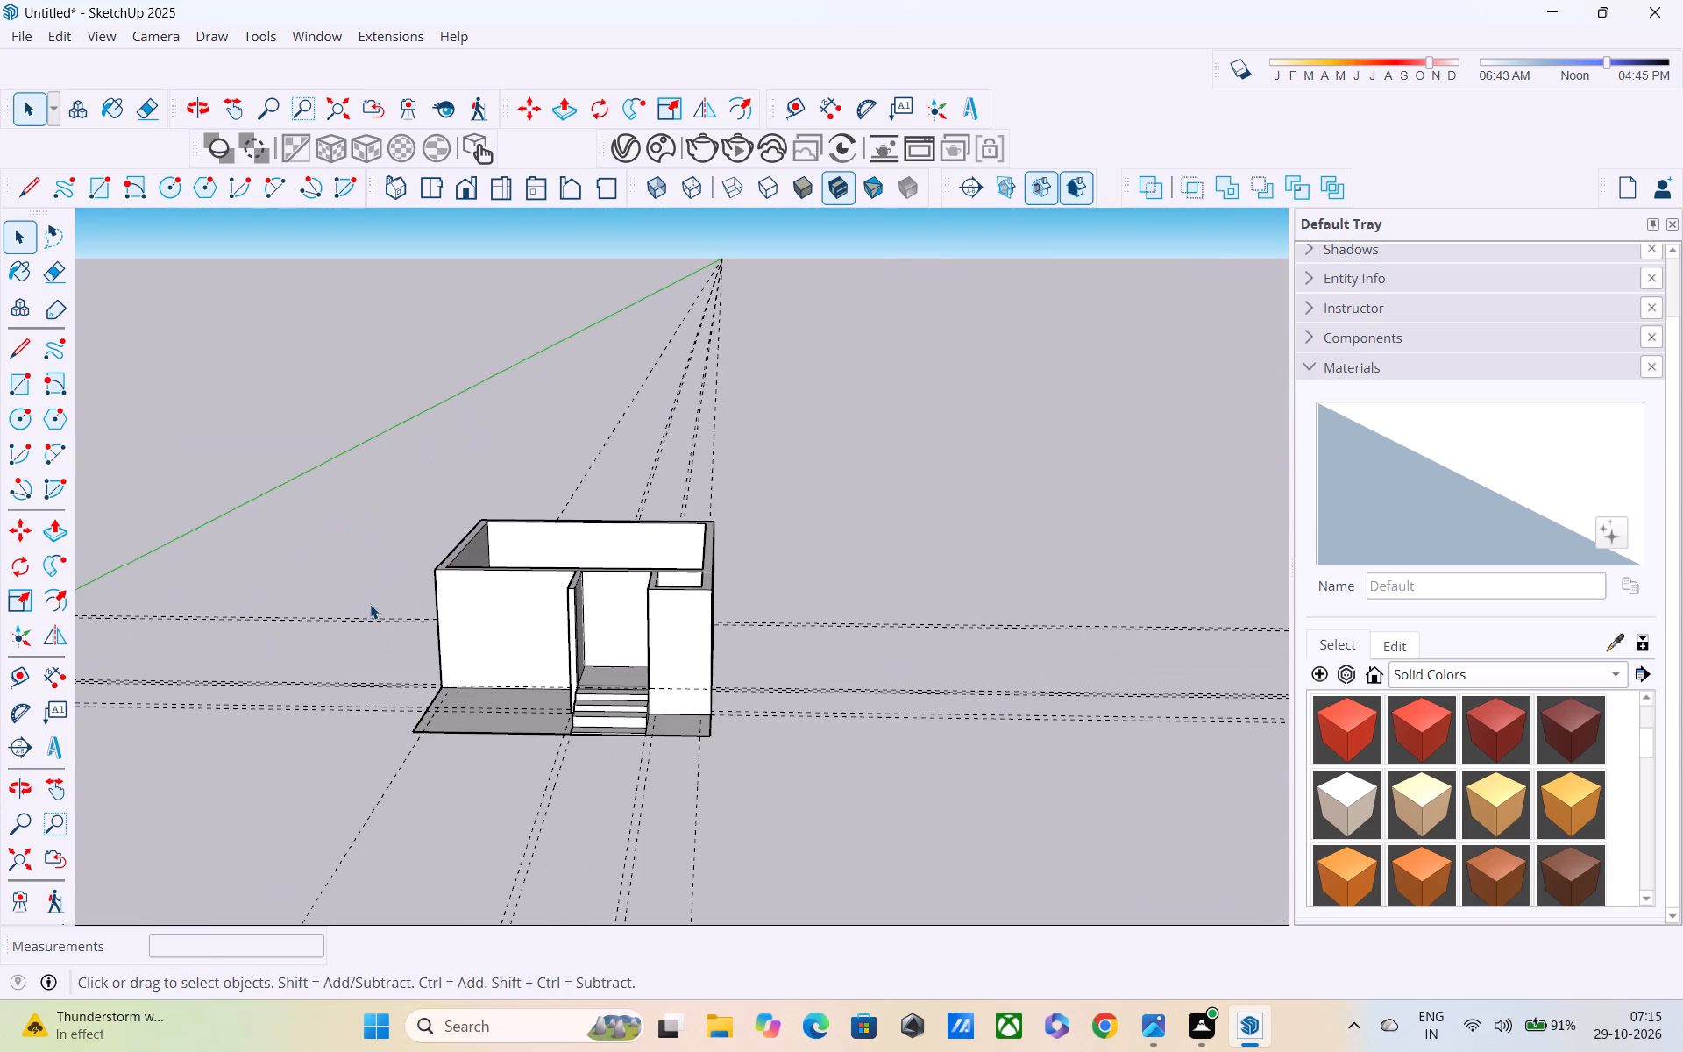
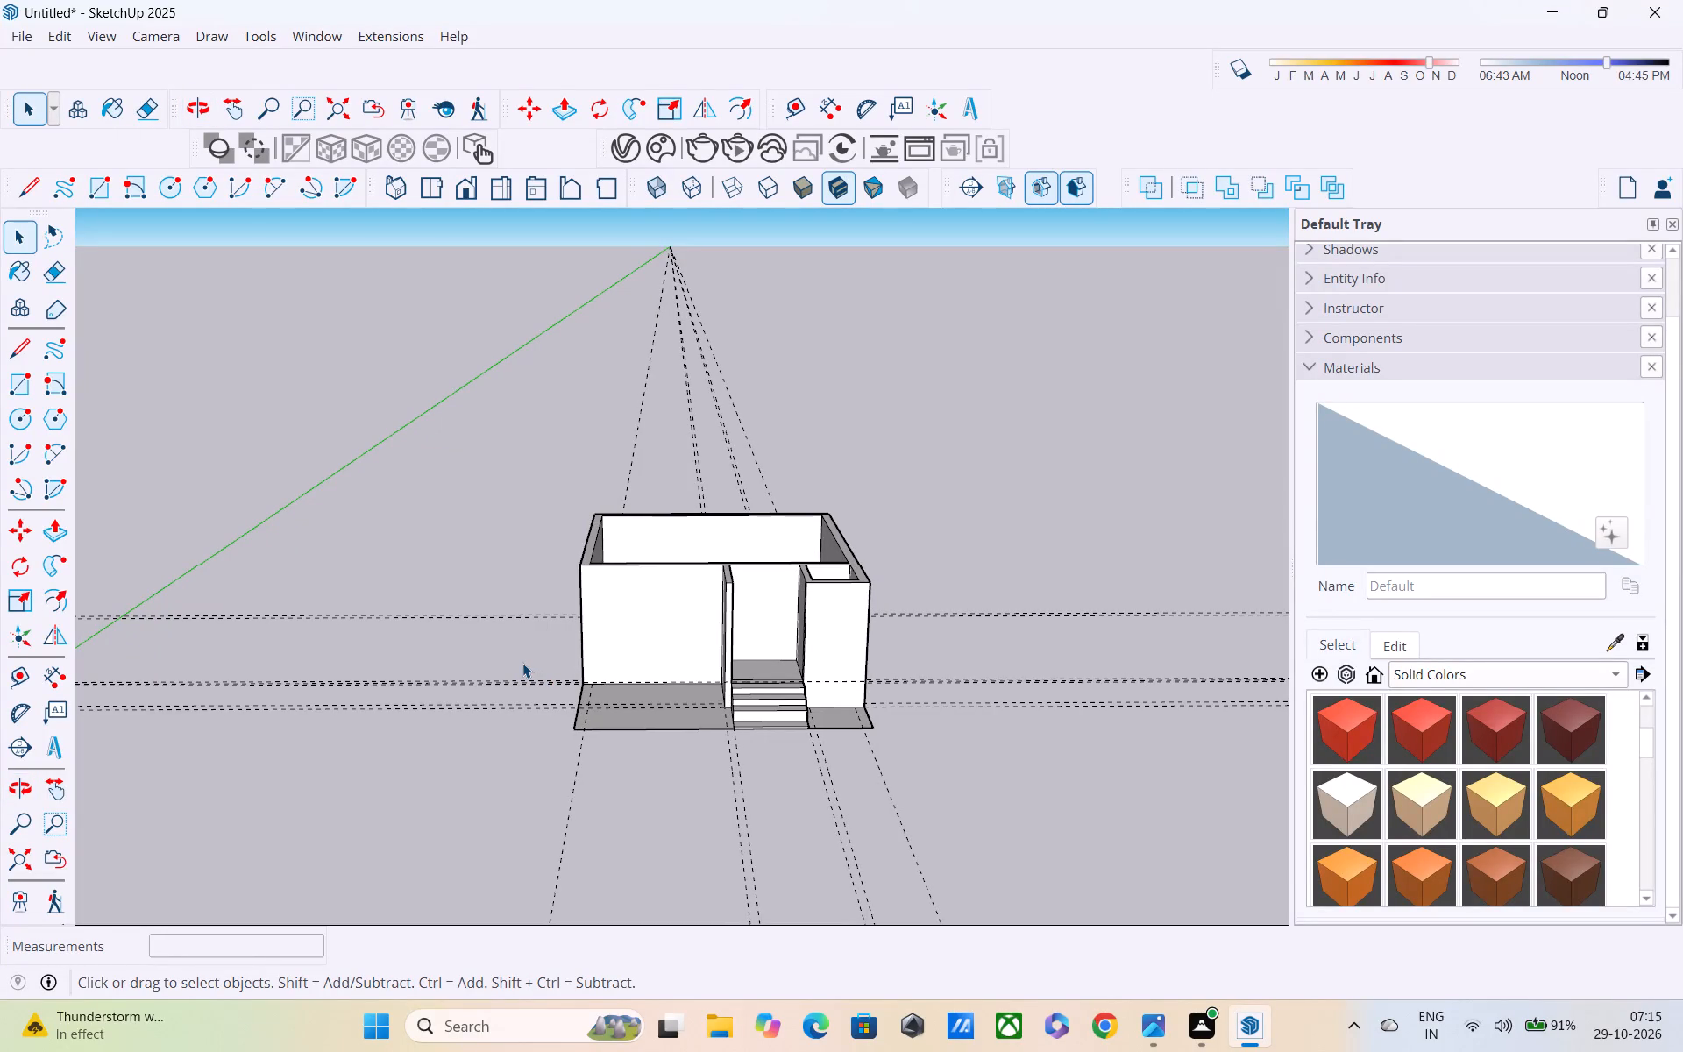
Examine the original building's walls, platform and entrance side from several angles.
middle_drag(519, 672, 518, 665)
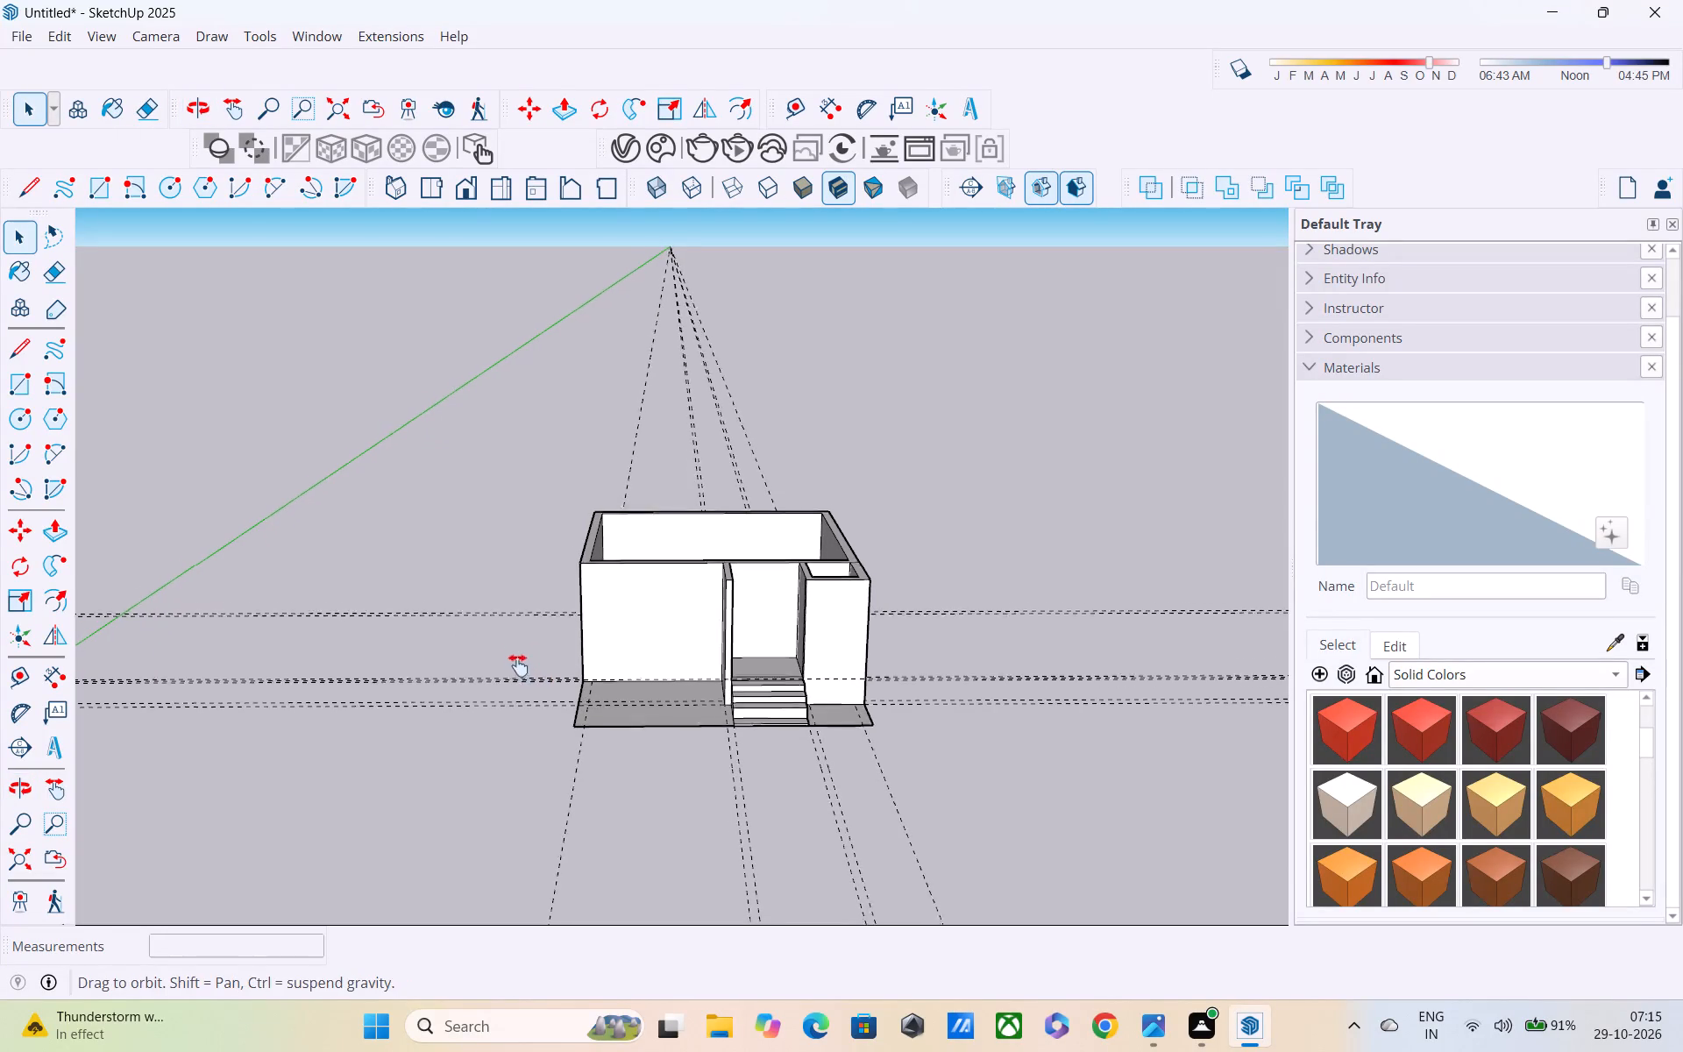
middle_drag(518, 665, 486, 437)
middle_drag(502, 438, 1027, 579)
scroll(652, 487, up, 1)
middle_drag(652, 487, 843, 706)
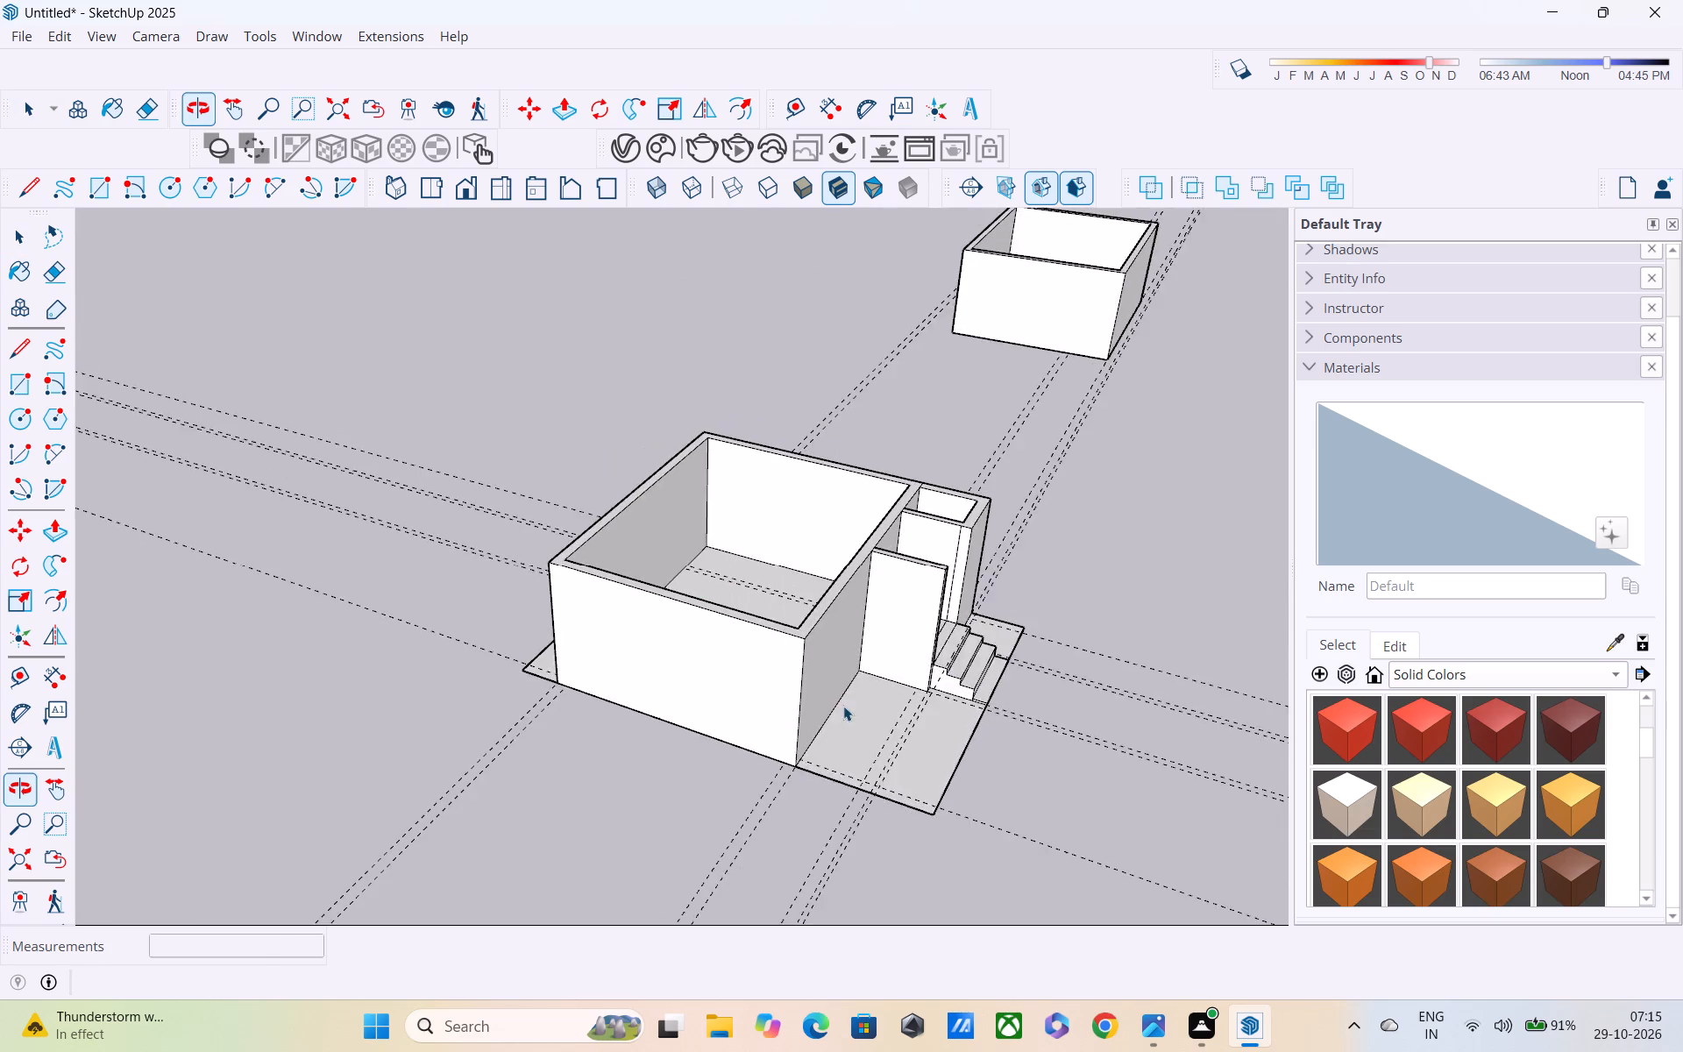
scroll(799, 669, up, 4)
shift+middle_drag(794, 673, 728, 507)
scroll(701, 473, down, 1)
scroll(695, 460, up, 2)
shift+middle_drag(725, 440, 834, 599)
scroll(843, 614, up, 4)
shift+middle_drag(876, 655, 666, 660)
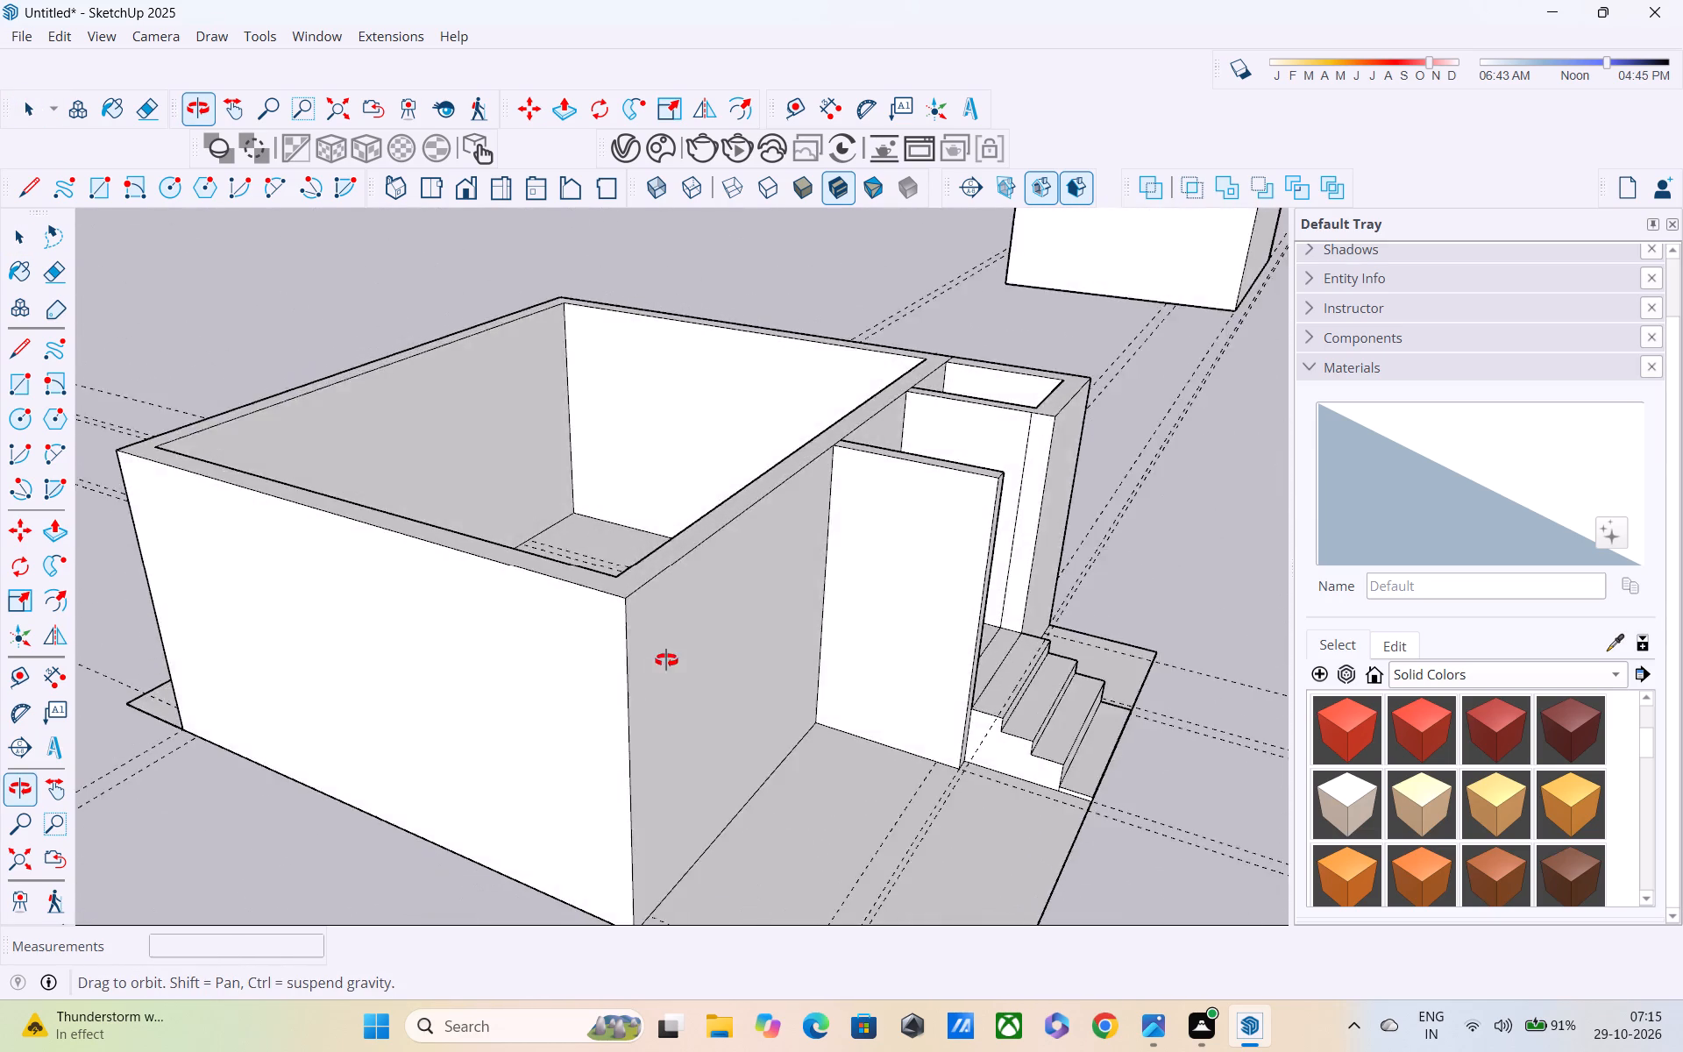
shift+middle_drag(666, 660, 841, 660)
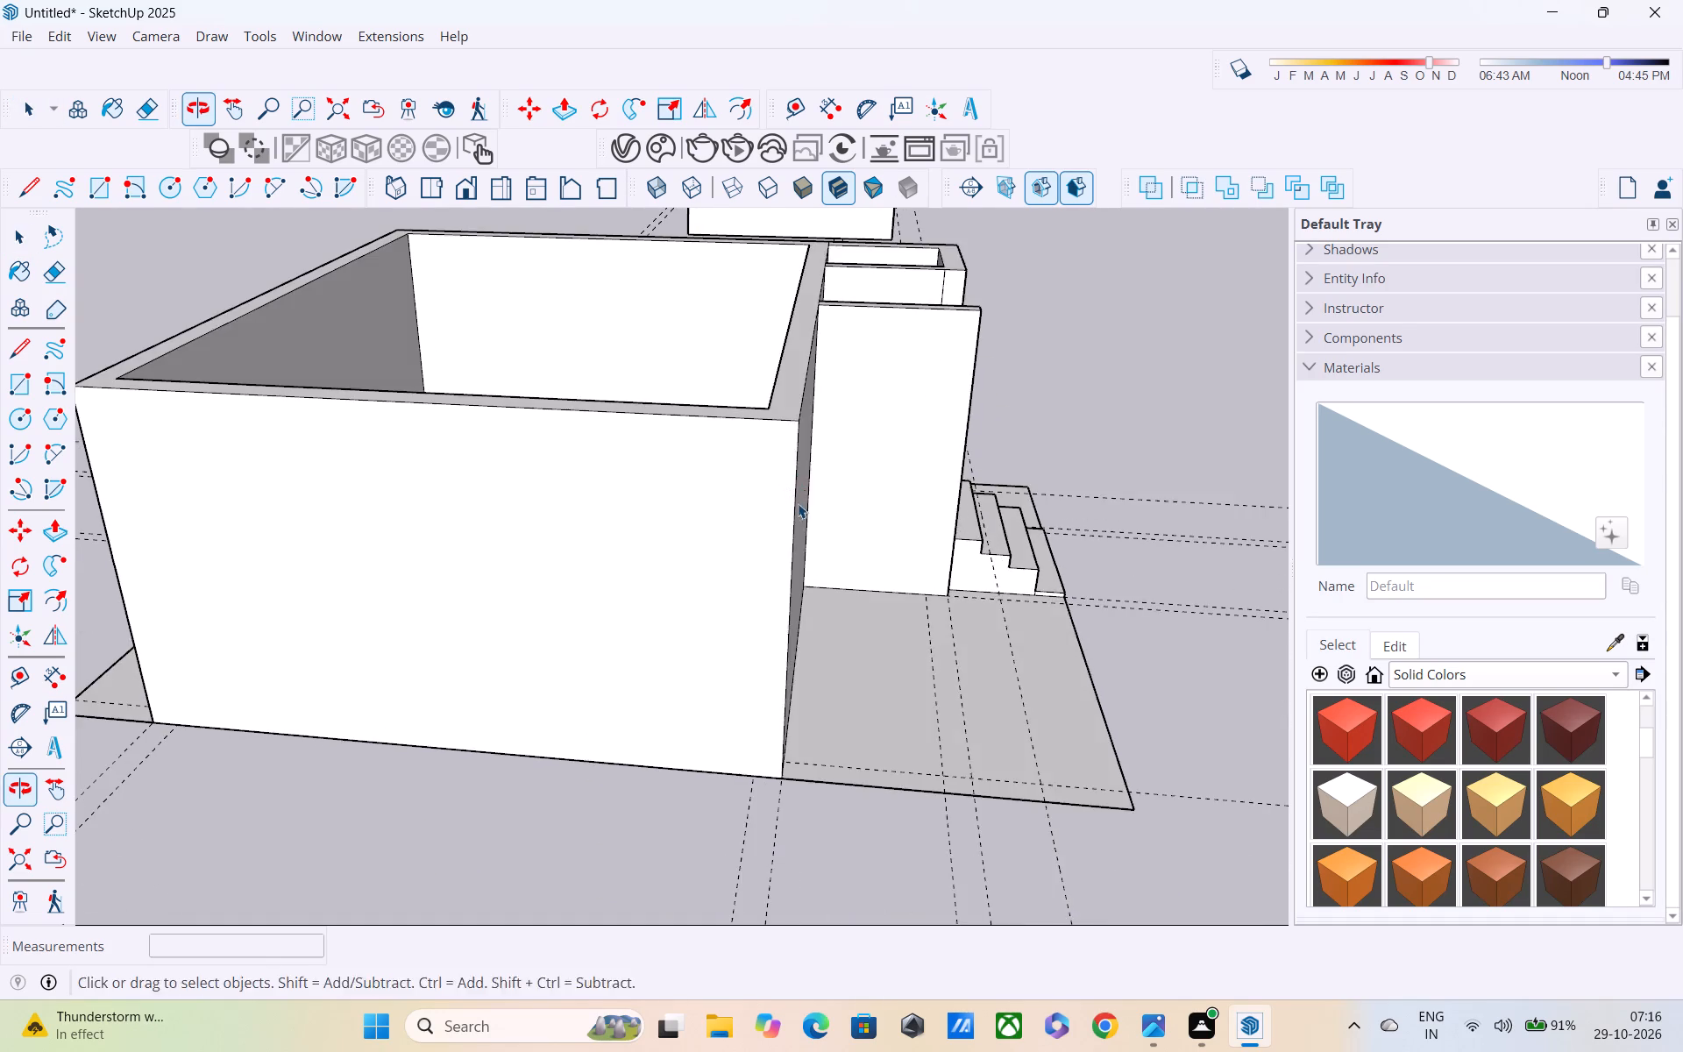
middle_drag(806, 522, 263, 492)
scroll(309, 475, down, 6)
shift+middle_drag(400, 473, 475, 629)
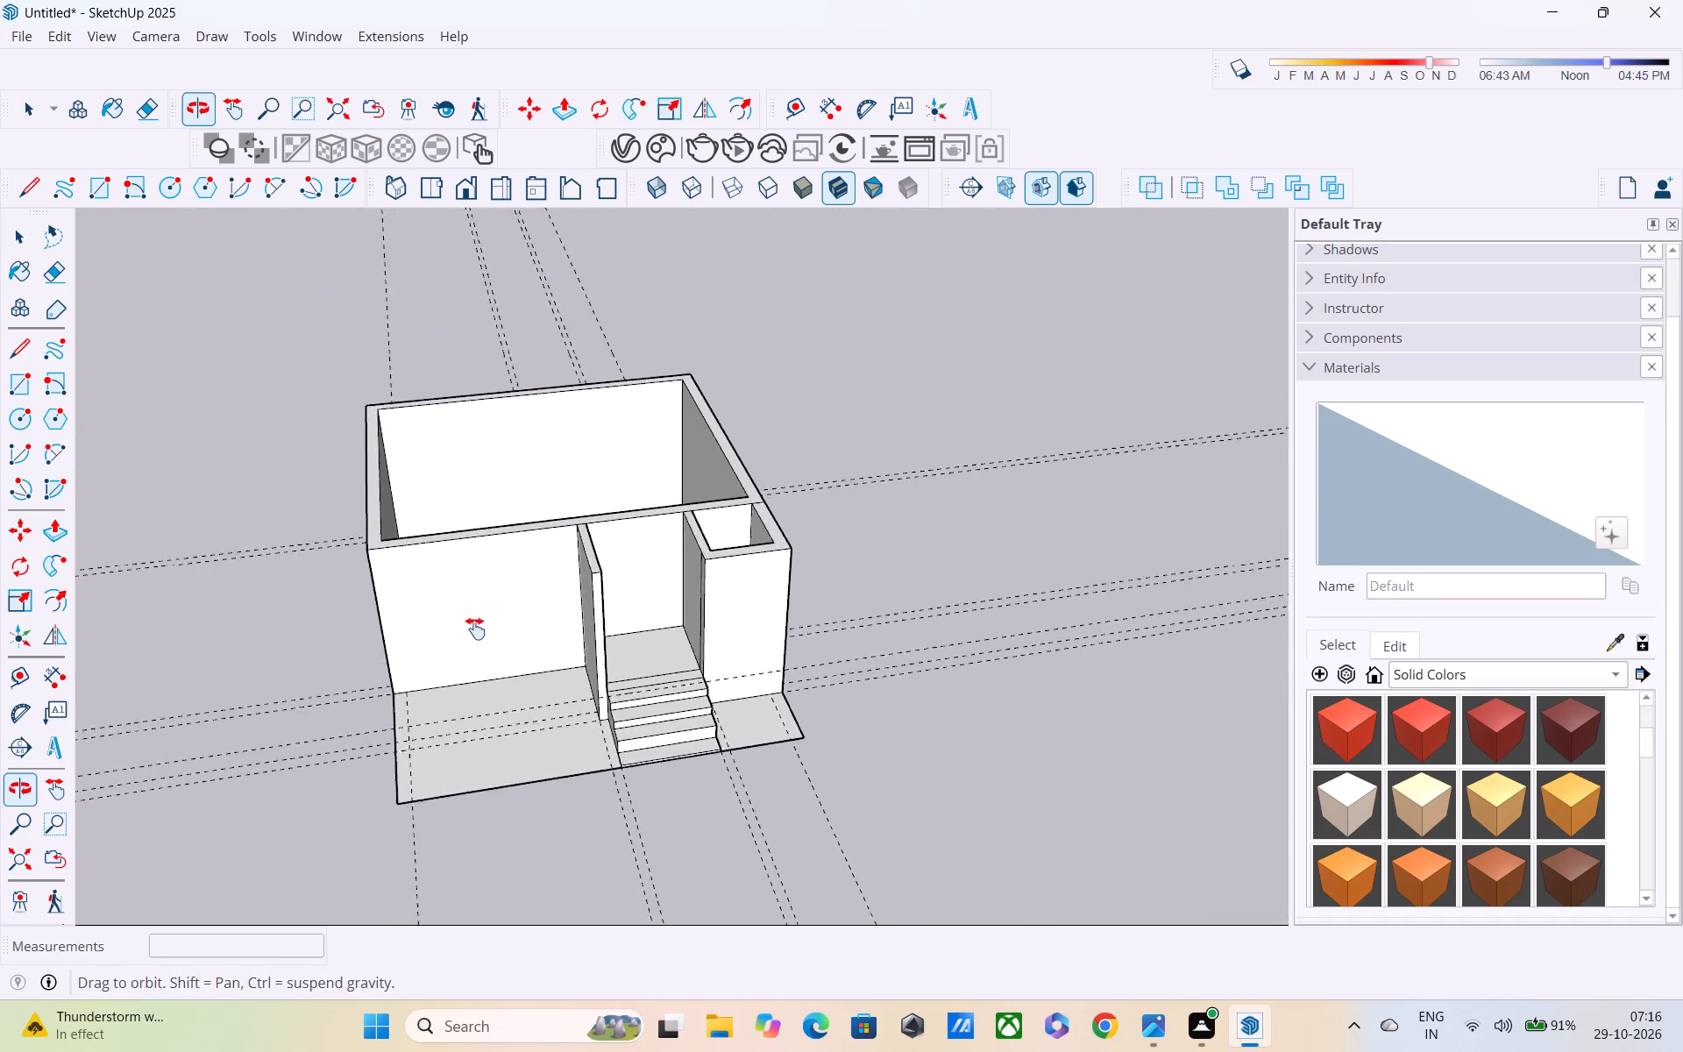
shift+middle_drag(475, 629, 351, 587)
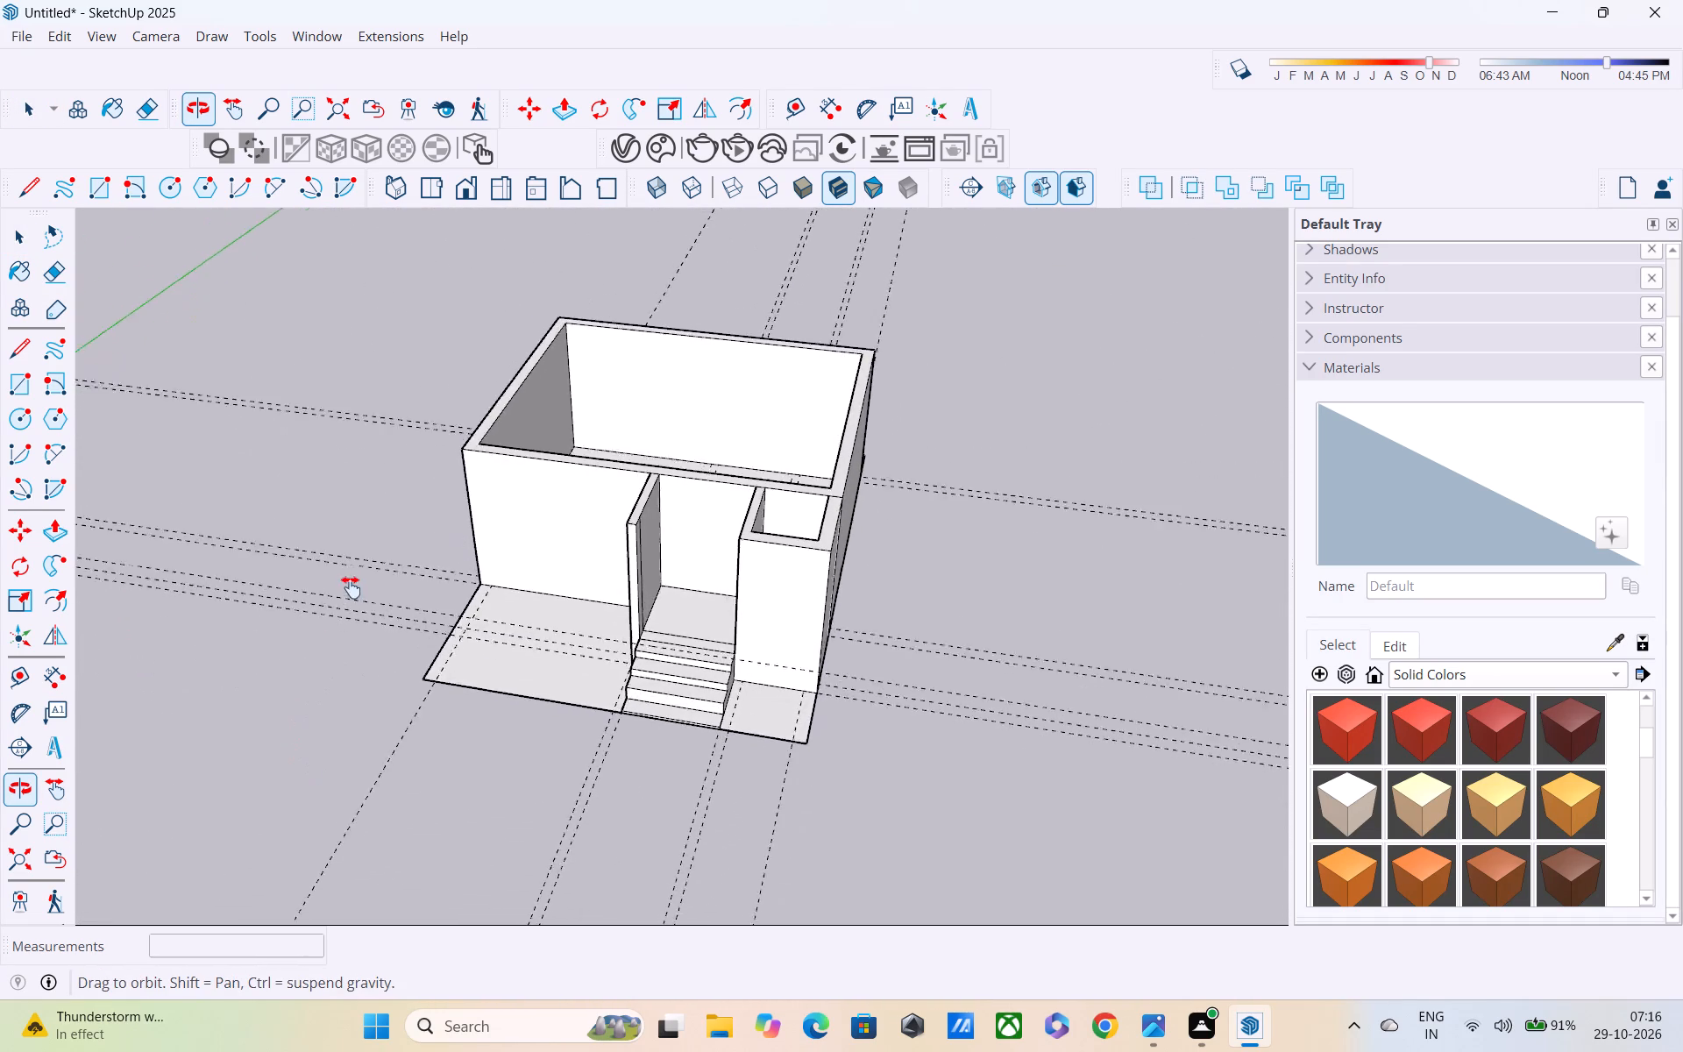
shift+middle_drag(351, 587, 360, 507)
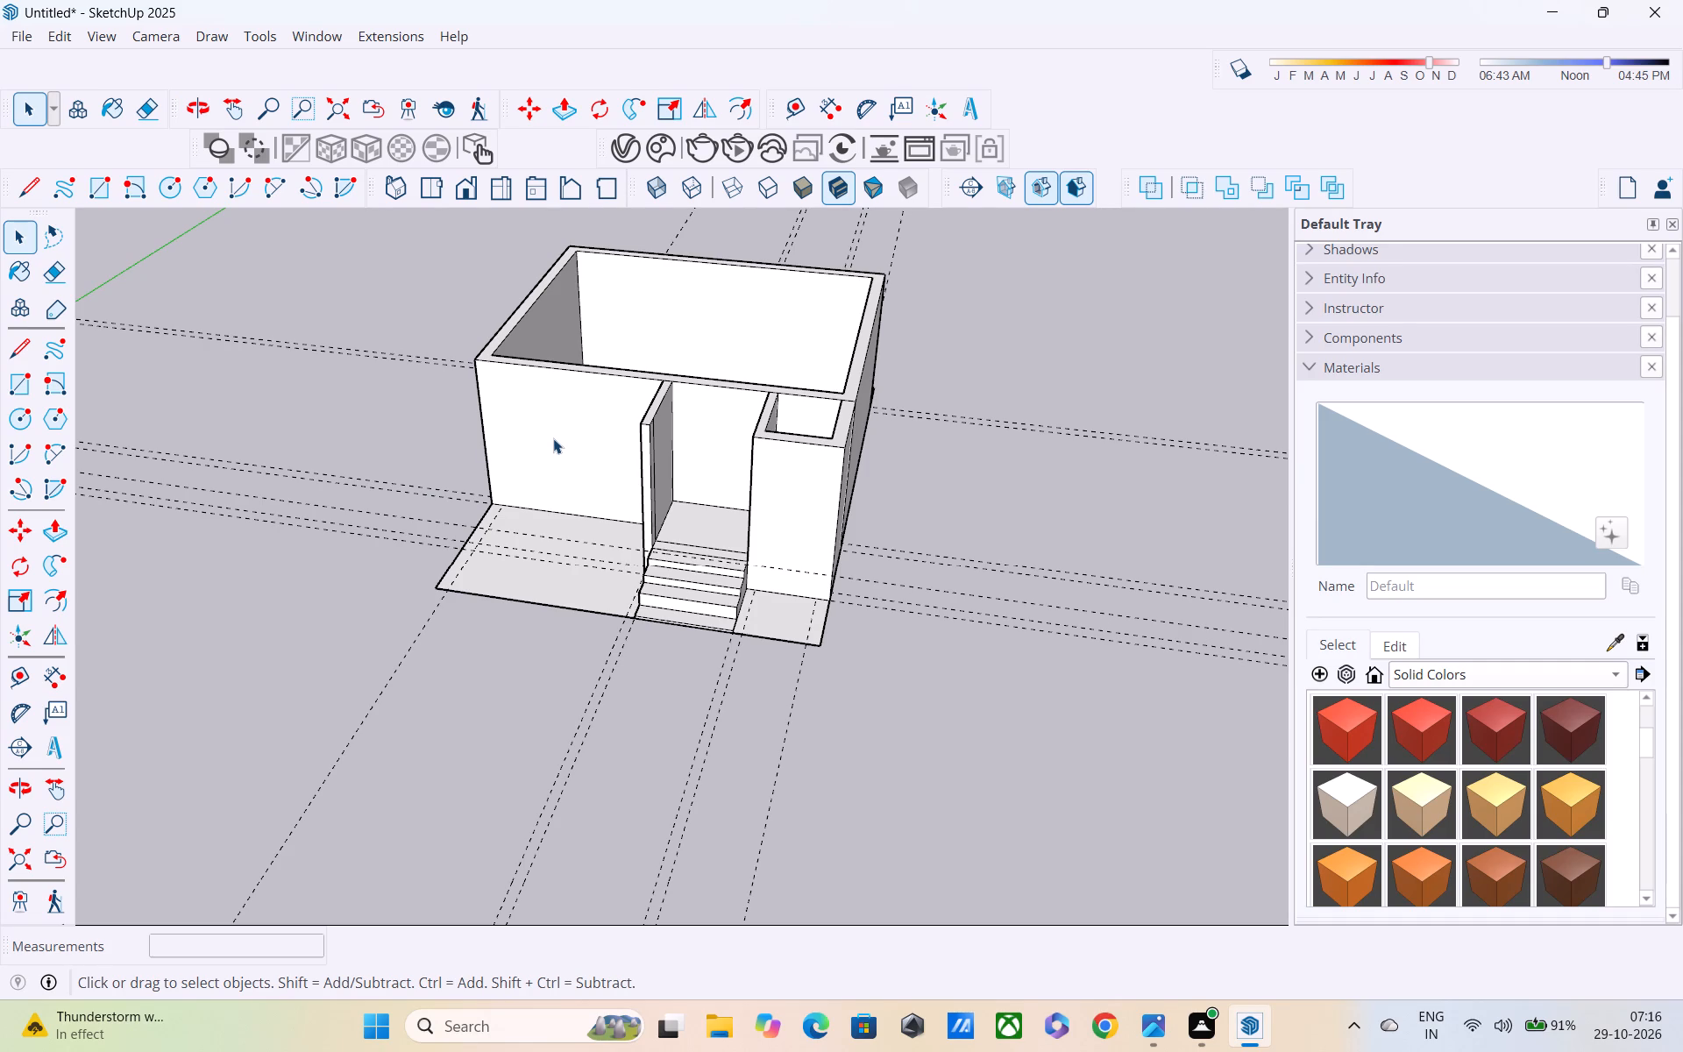
scroll(553, 438, down, 1)
middle_drag(553, 438, 505, 518)
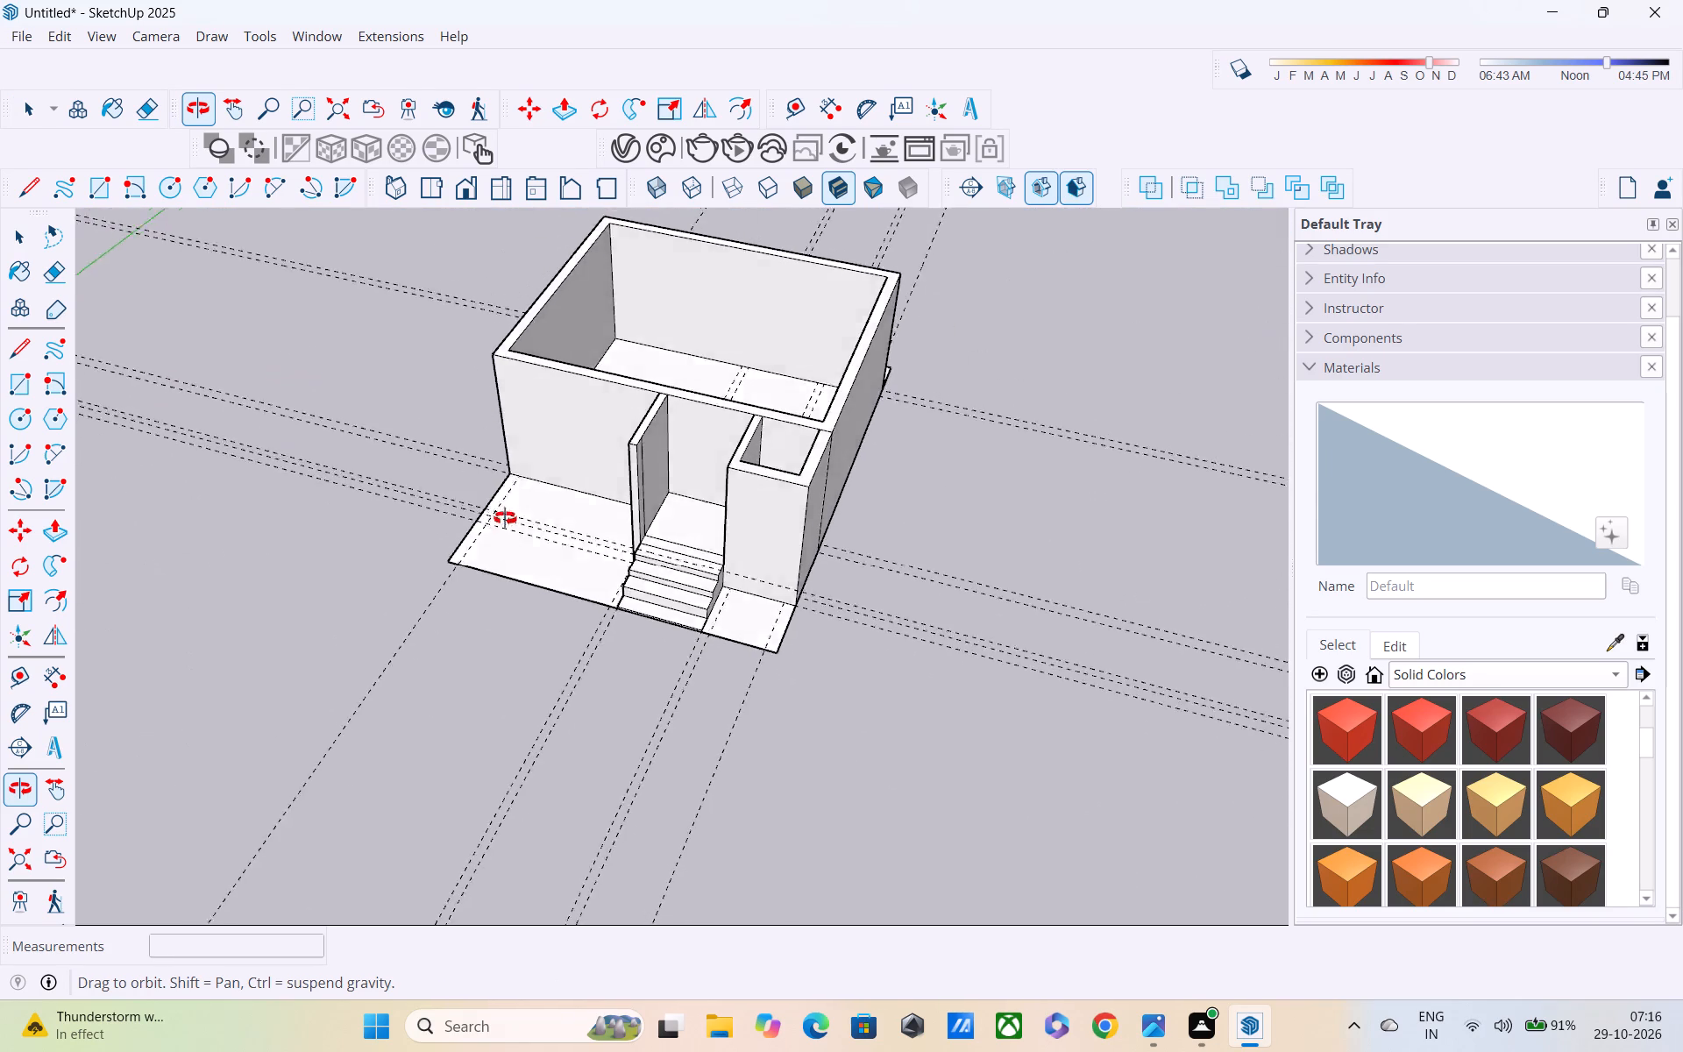
middle_drag(505, 518, 528, 423)
Examine the entrance recess, its steps and the small adjoining room of the original building up close.
scroll(564, 430, up, 5)
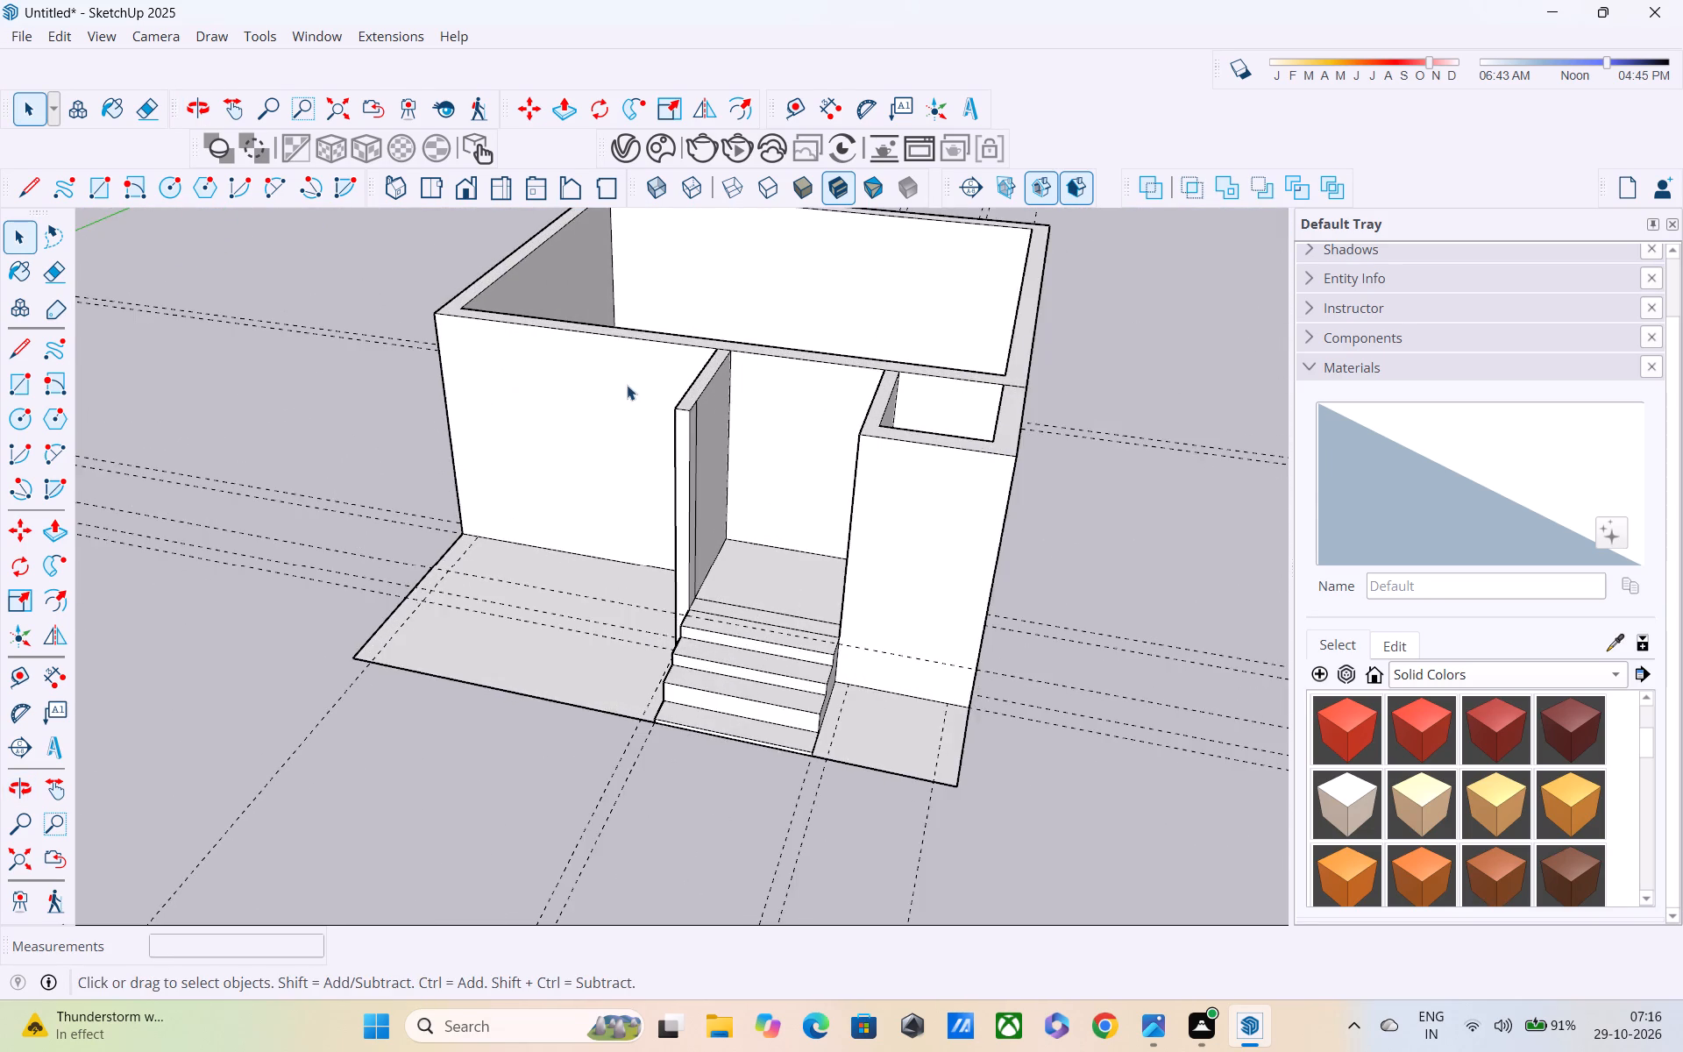
scroll(627, 385, up, 6)
scroll(744, 470, up, 2)
middle_drag(773, 475, 461, 309)
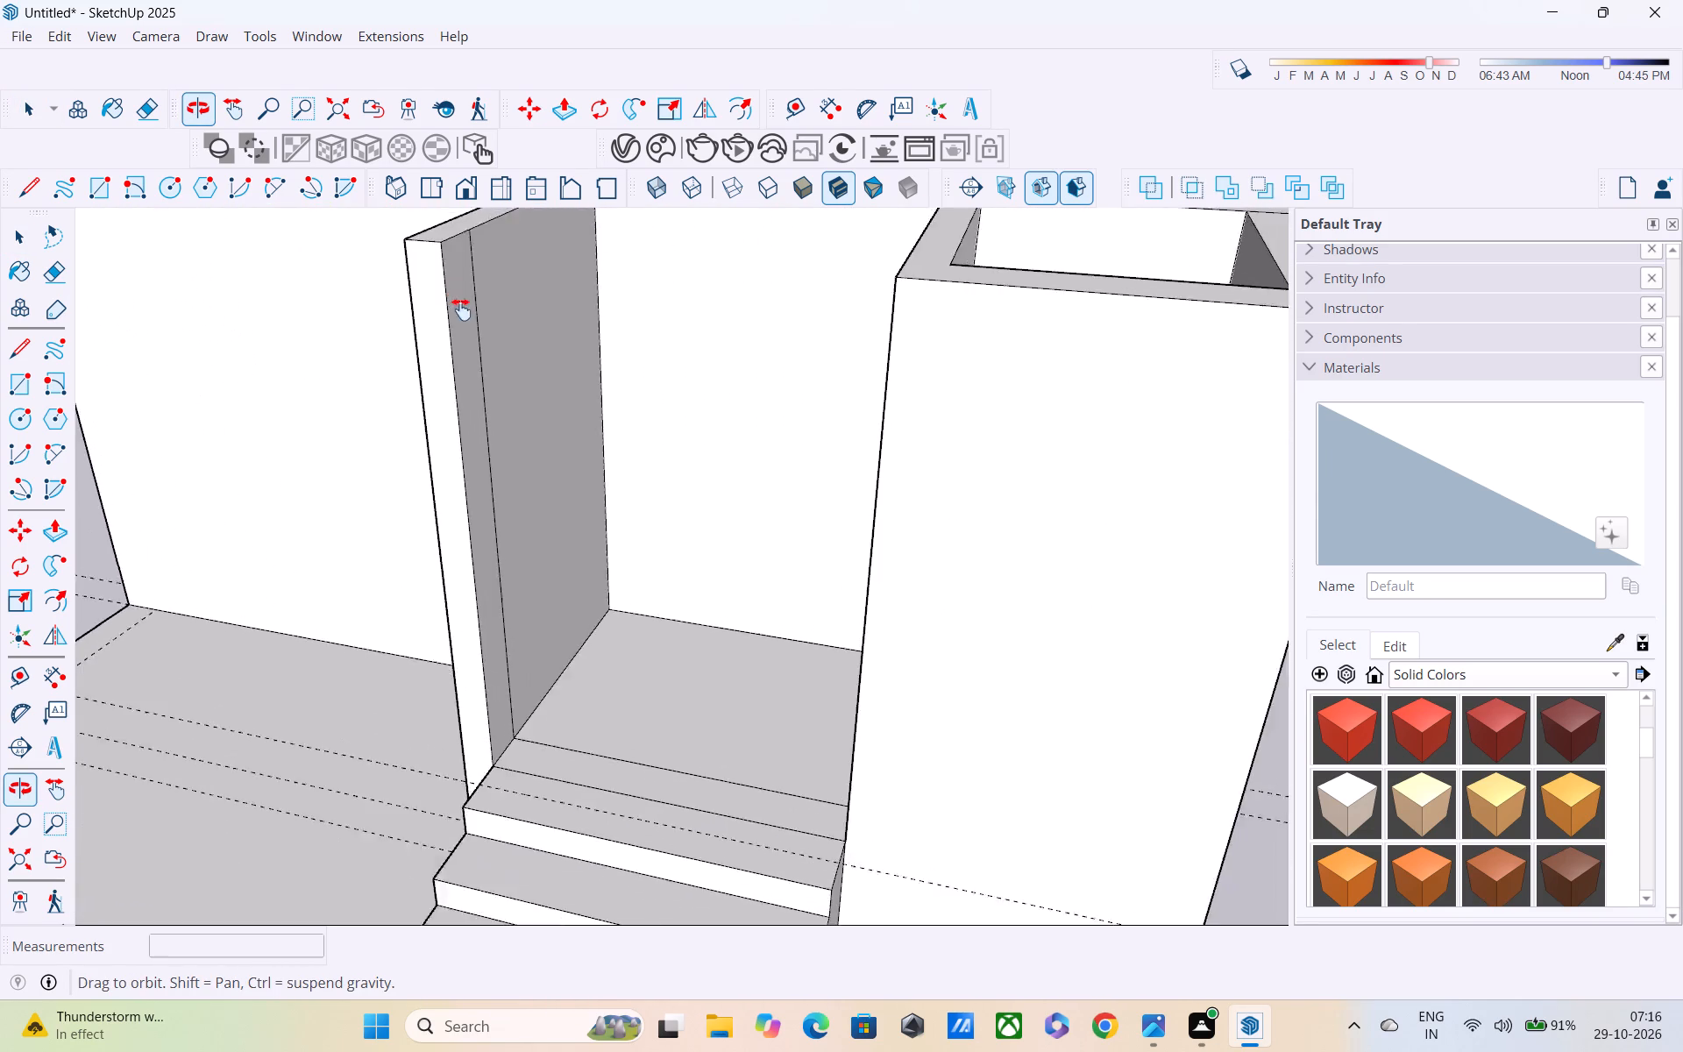
middle_drag(461, 309, 506, 487)
middle_drag(734, 491, 814, 329)
scroll(817, 324, down, 2)
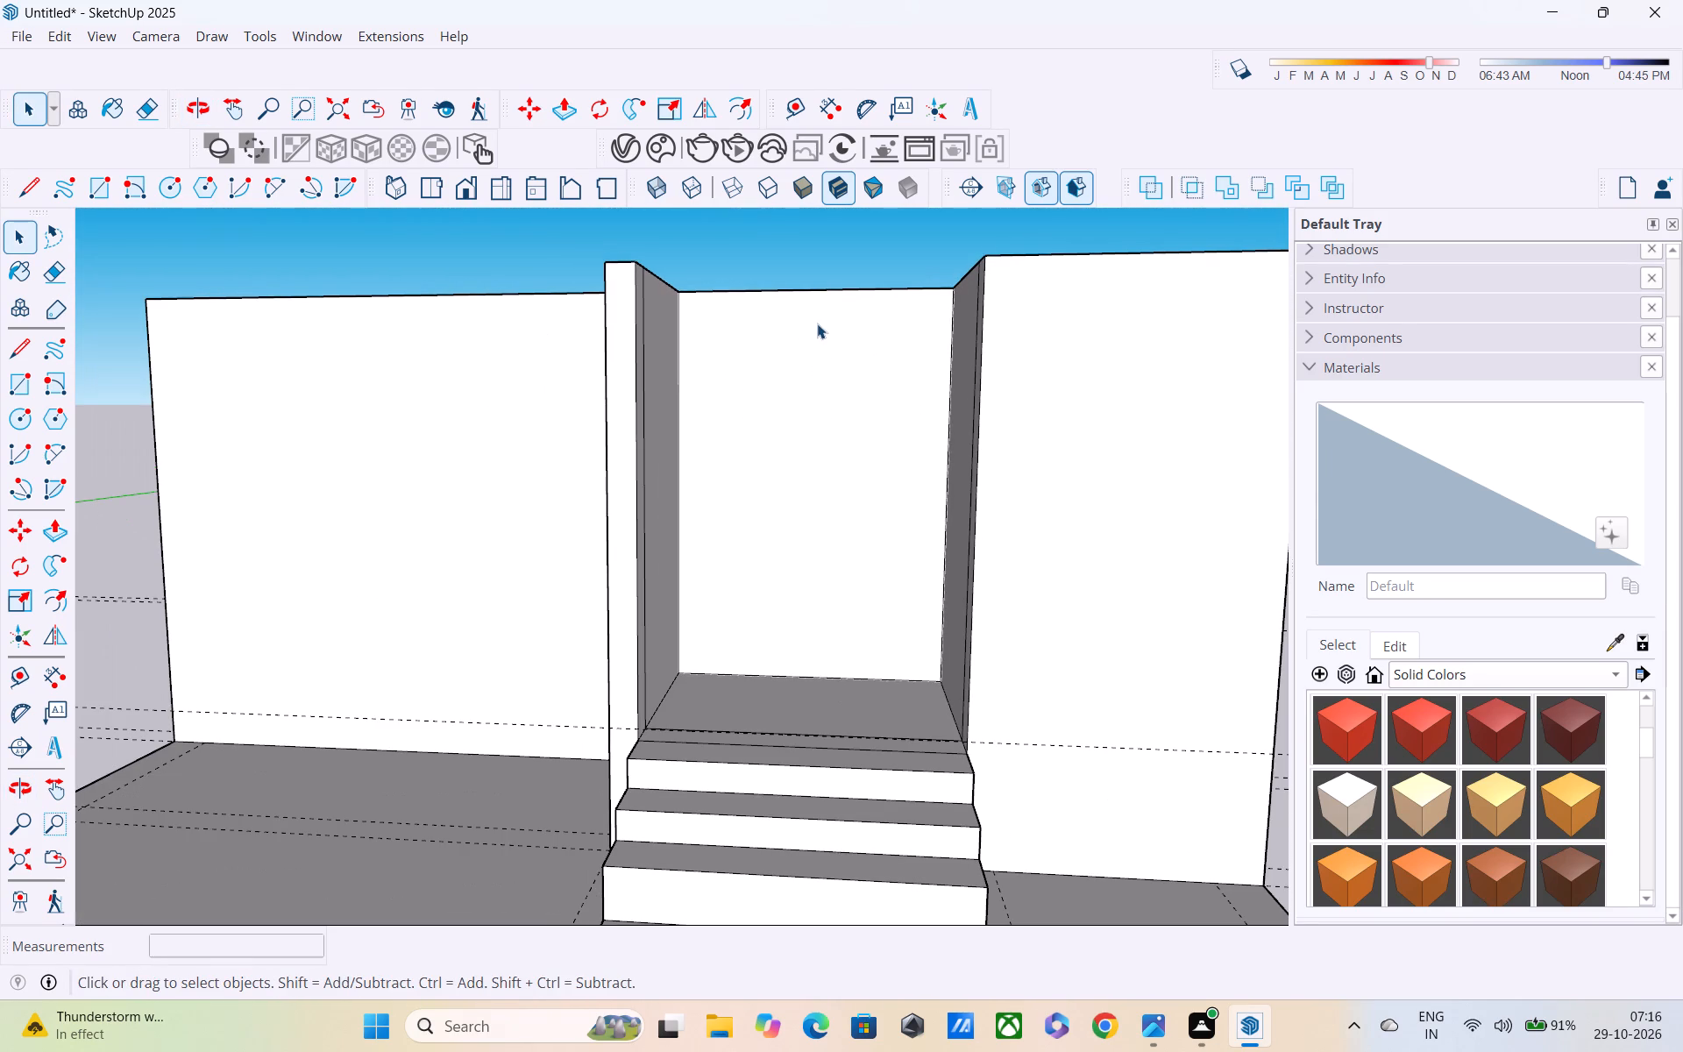
scroll(825, 352, down, 7)
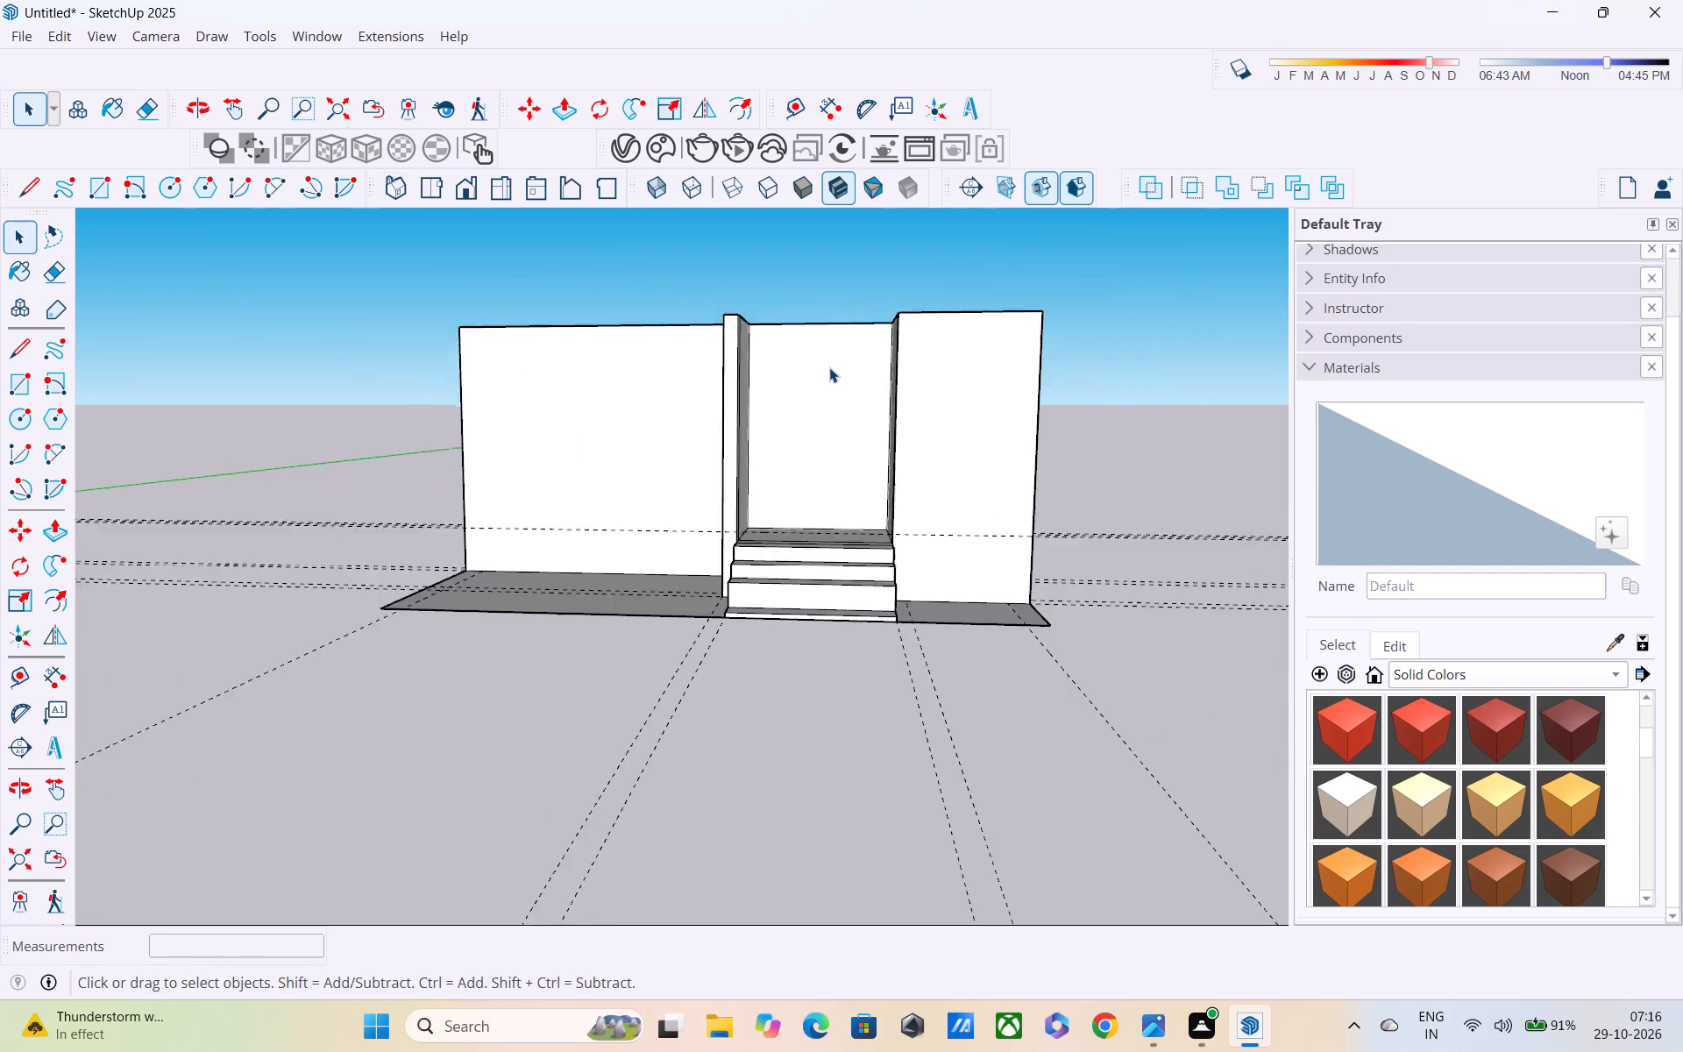
scroll(829, 367, down, 3)
middle_drag(861, 394, 1098, 553)
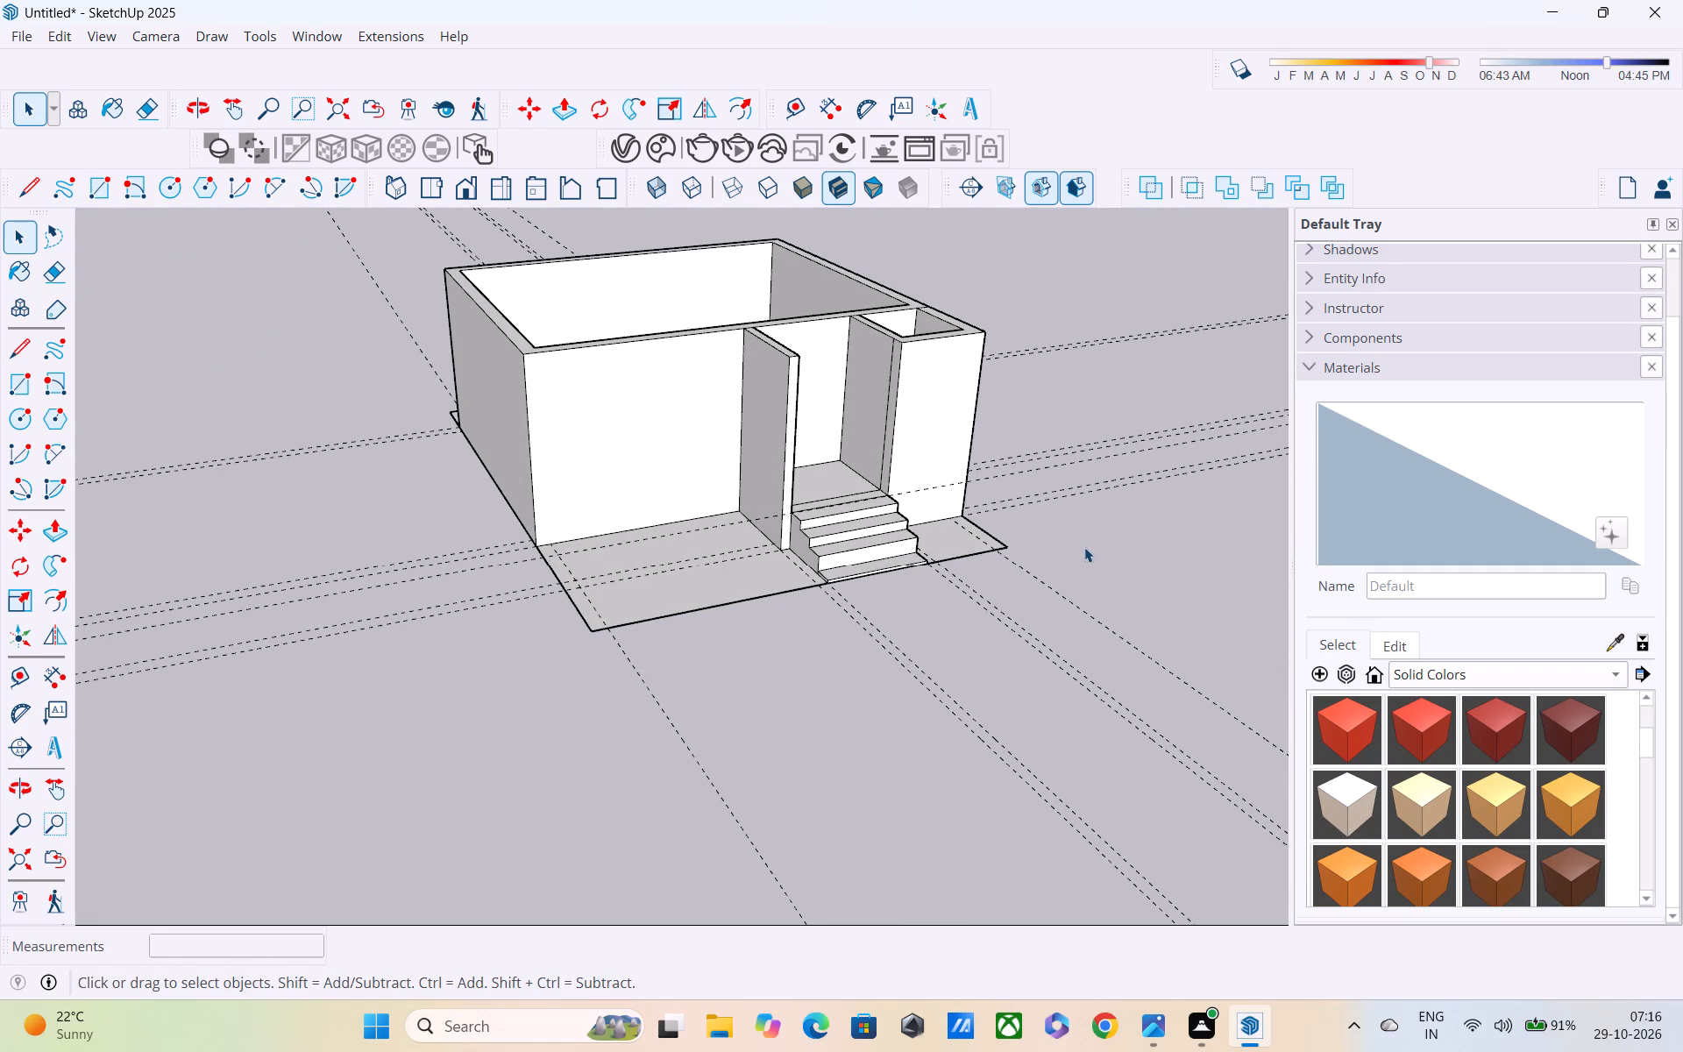
scroll(913, 475, up, 3)
click(860, 338)
middle_drag(897, 353, 924, 605)
scroll(892, 431, up, 4)
middle_drag(929, 412, 480, 466)
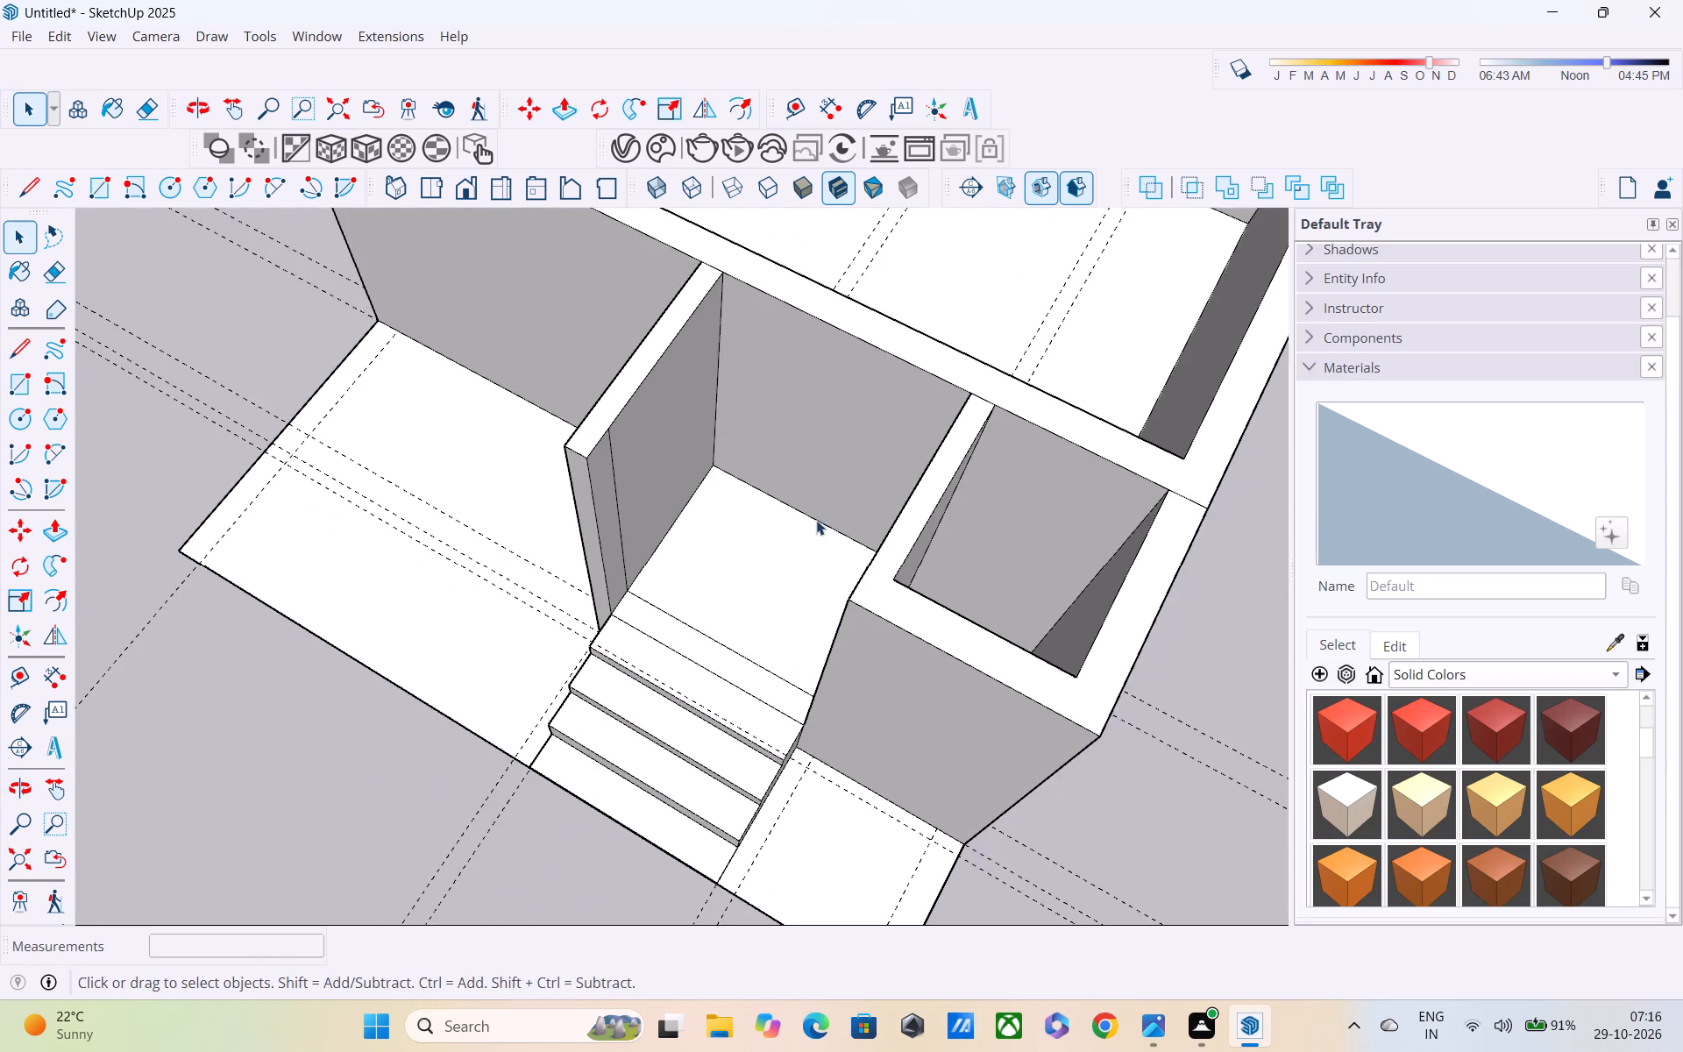
scroll(867, 540, up, 5)
middle_drag(1000, 592, 581, 476)
scroll(550, 517, down, 2)
shift+middle_drag(550, 518, 538, 595)
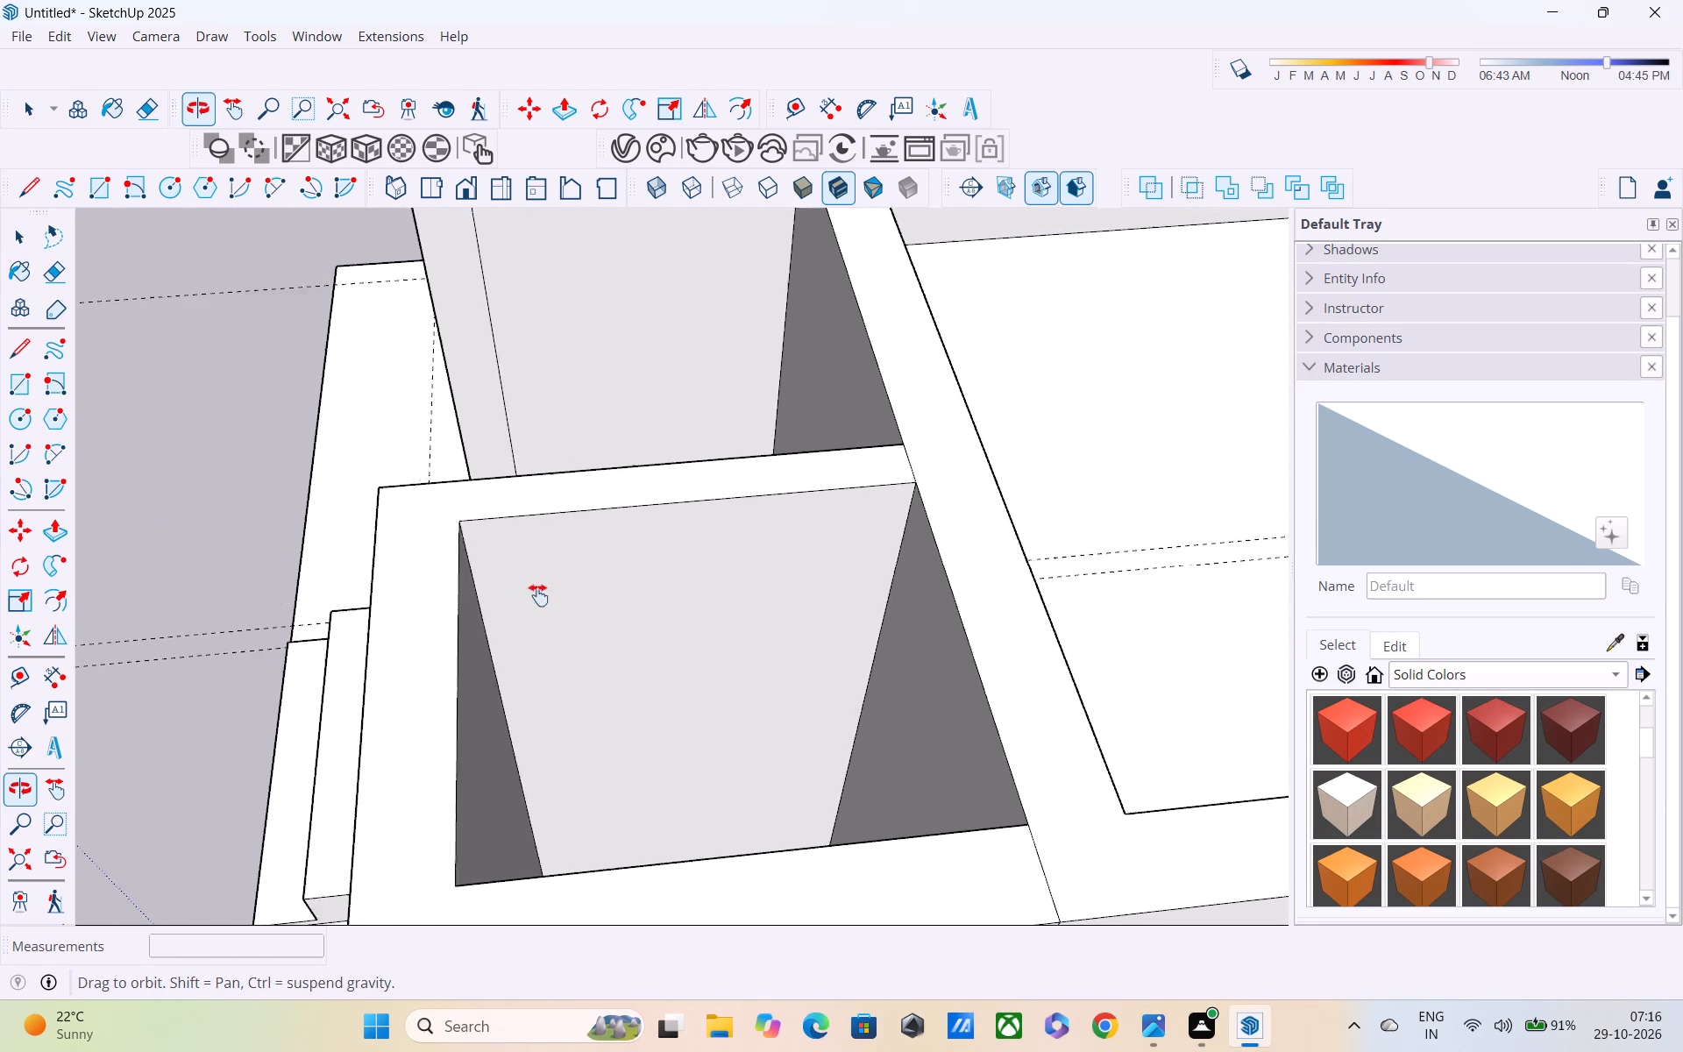
shift+middle_drag(538, 595, 659, 567)
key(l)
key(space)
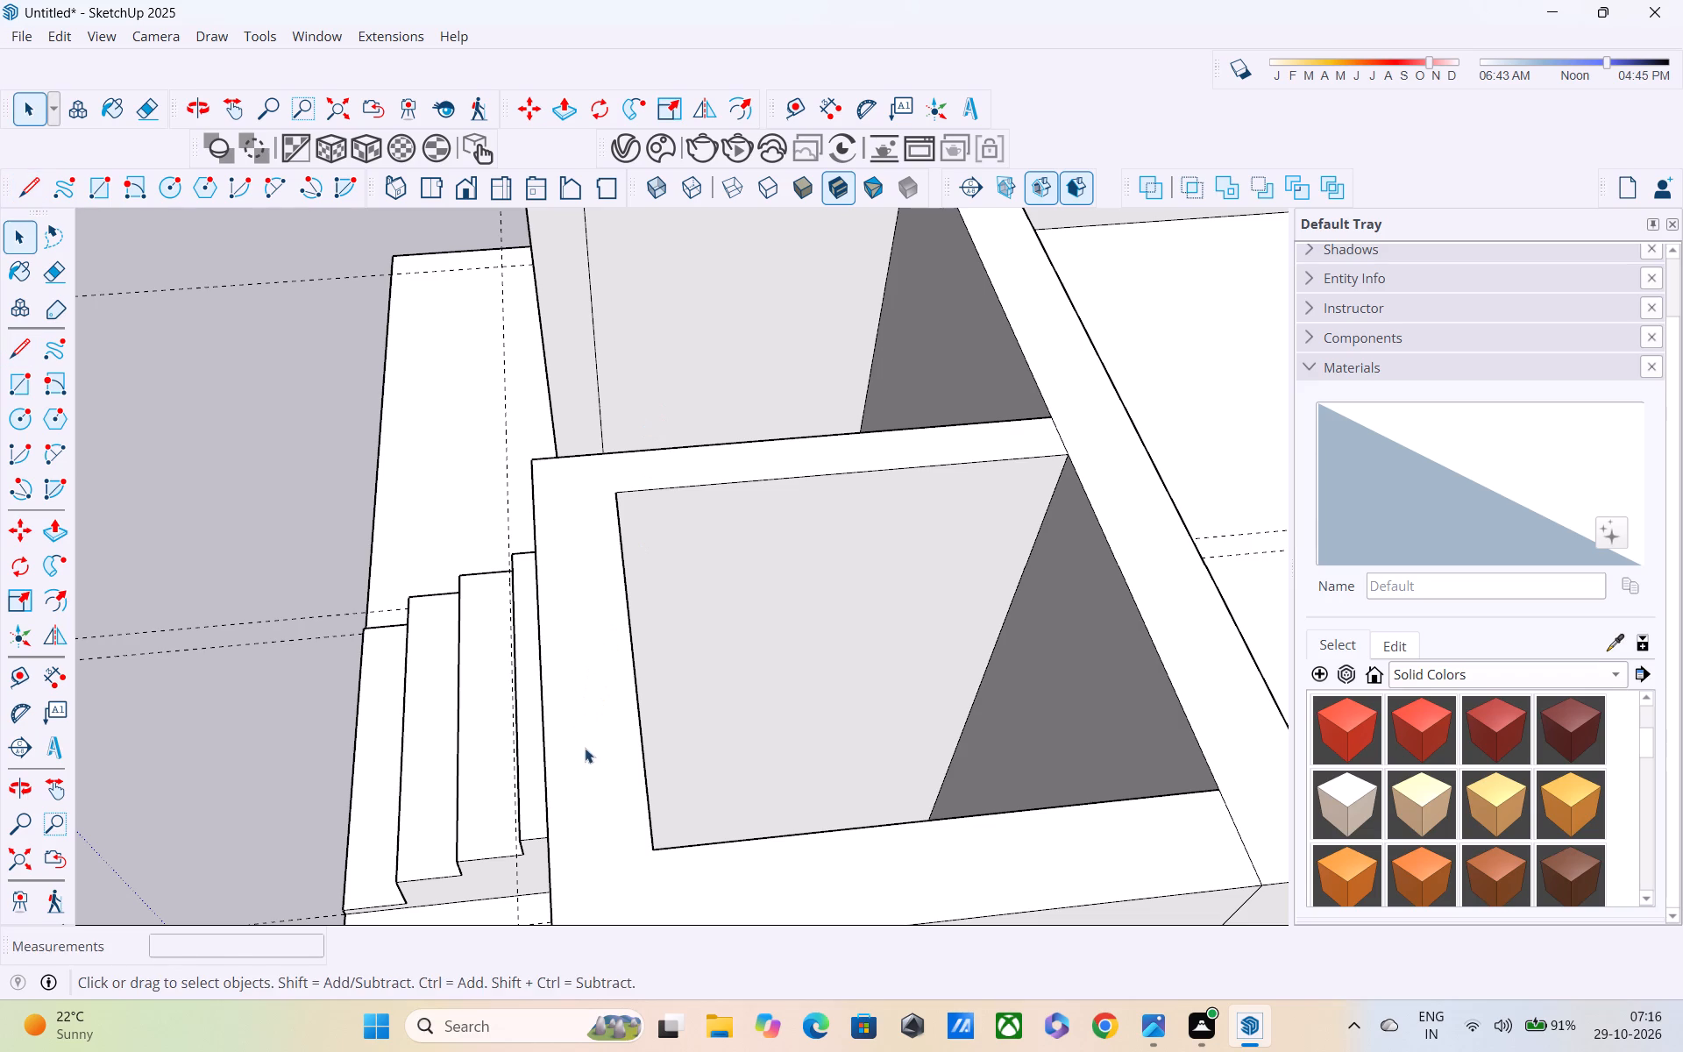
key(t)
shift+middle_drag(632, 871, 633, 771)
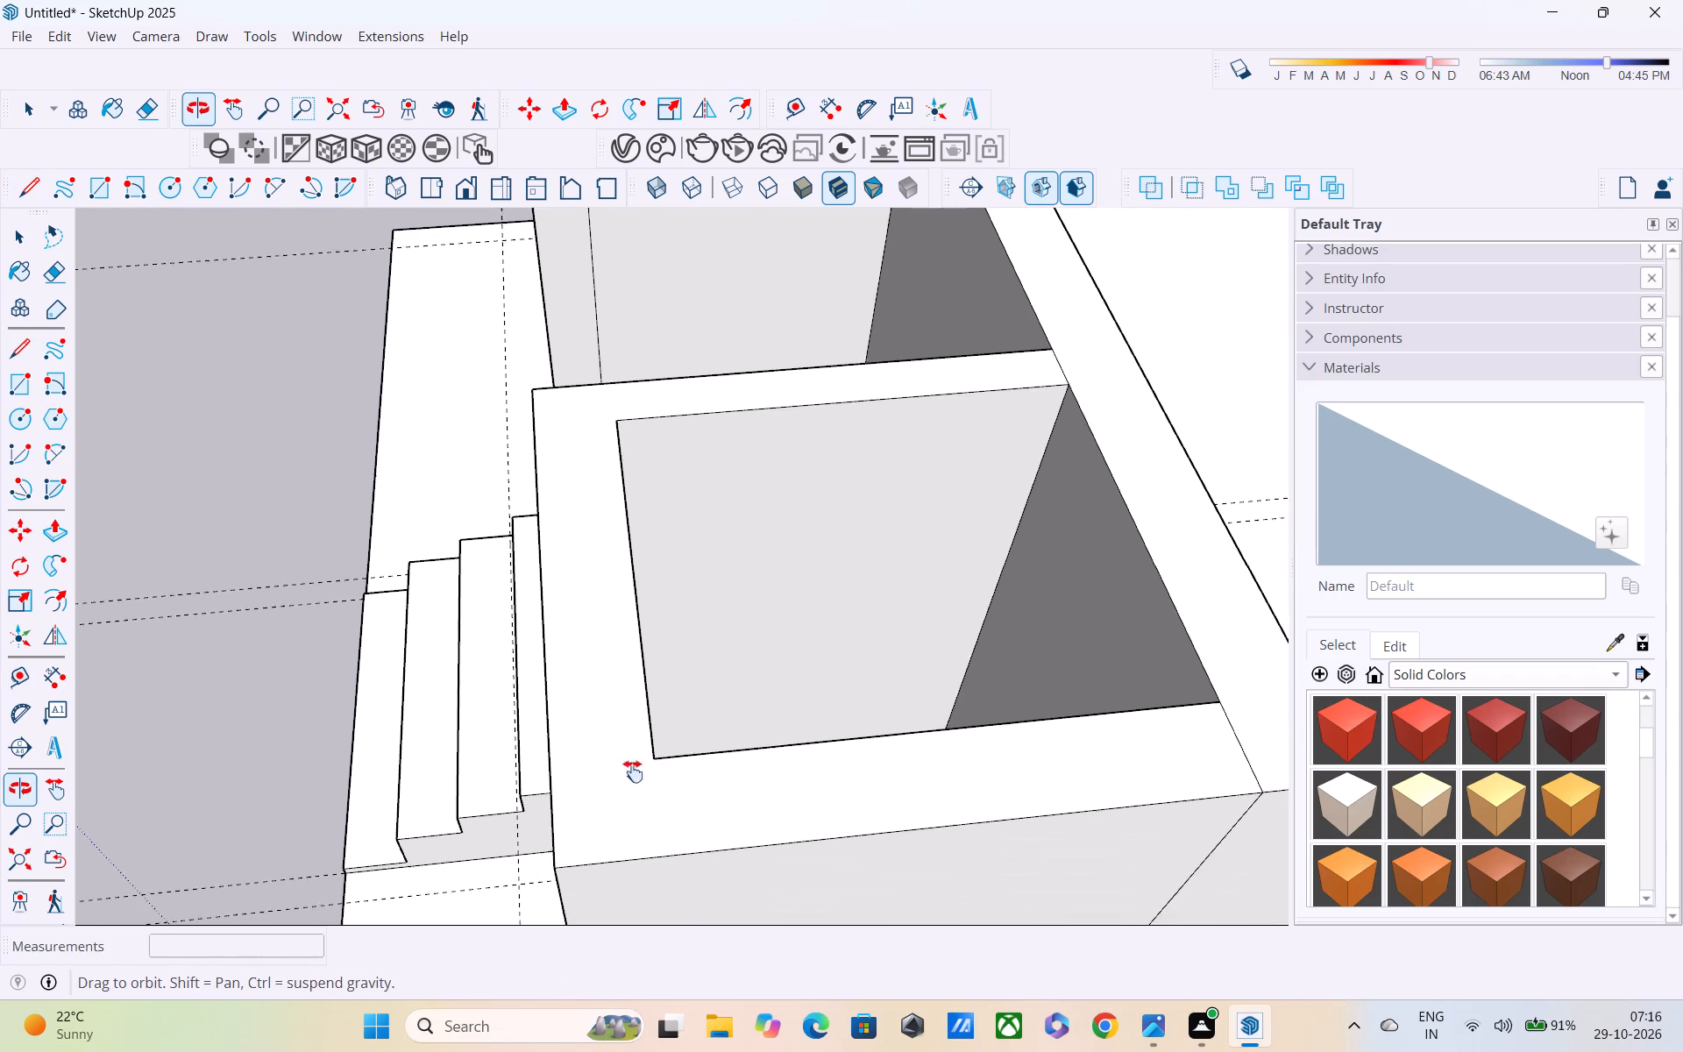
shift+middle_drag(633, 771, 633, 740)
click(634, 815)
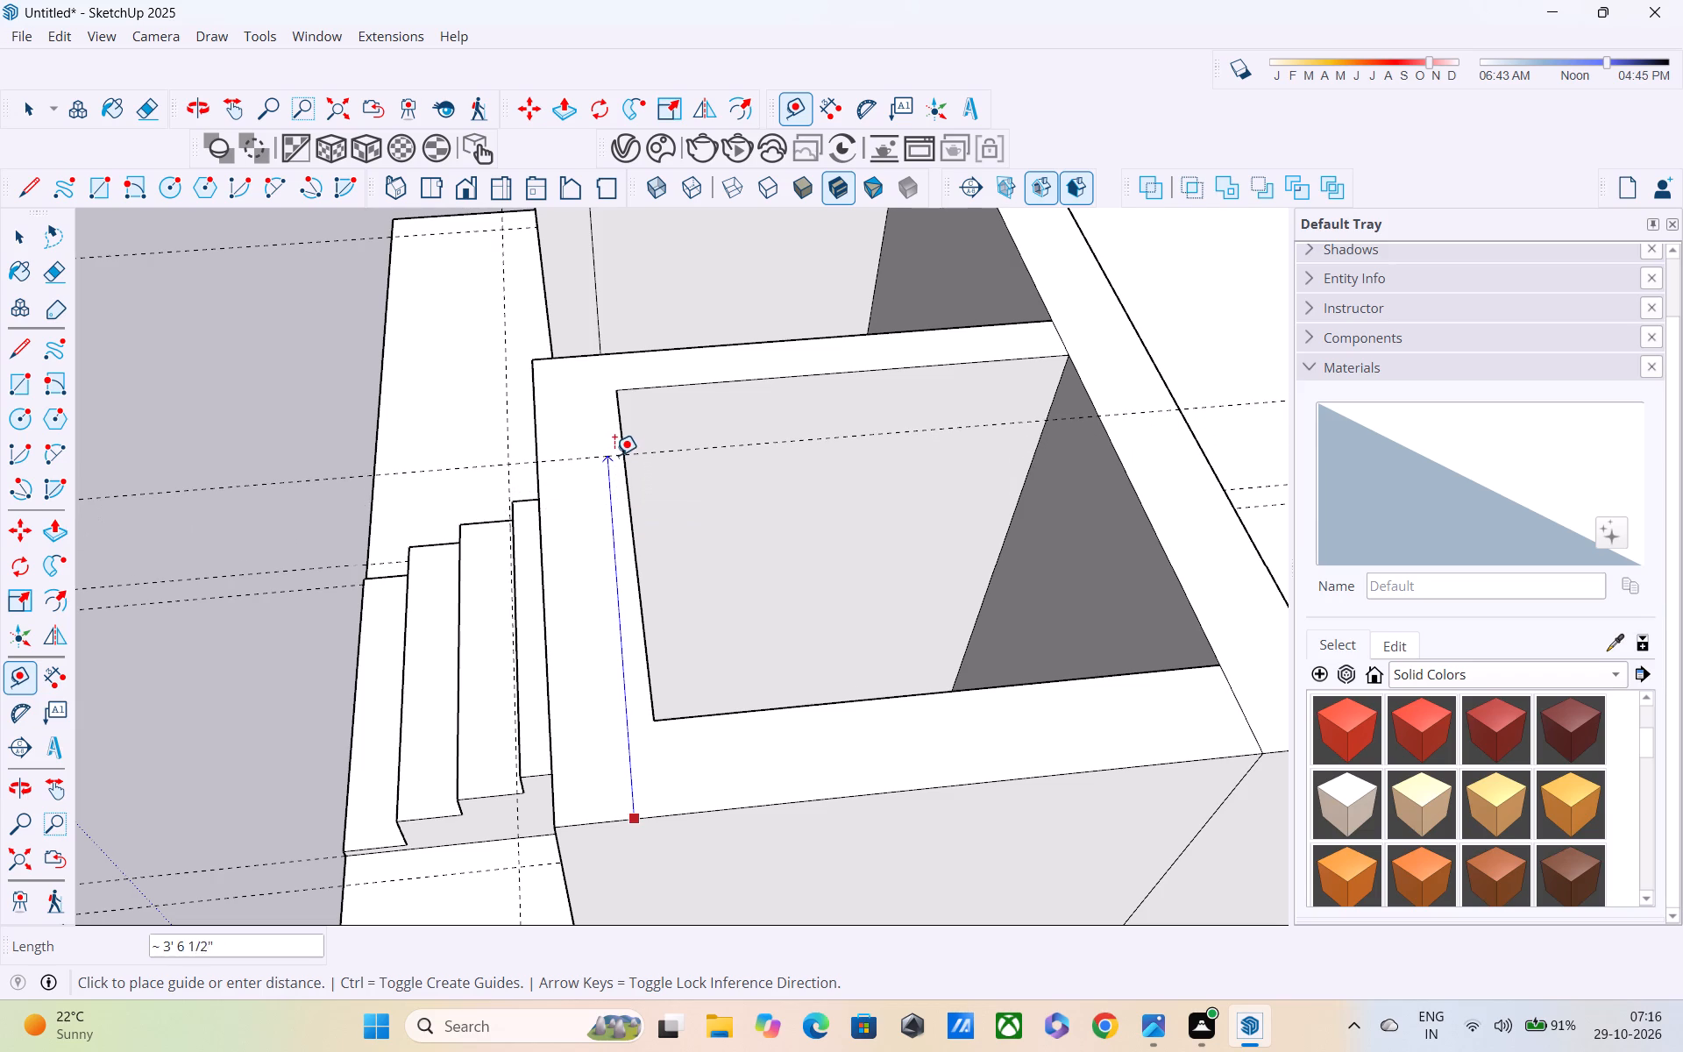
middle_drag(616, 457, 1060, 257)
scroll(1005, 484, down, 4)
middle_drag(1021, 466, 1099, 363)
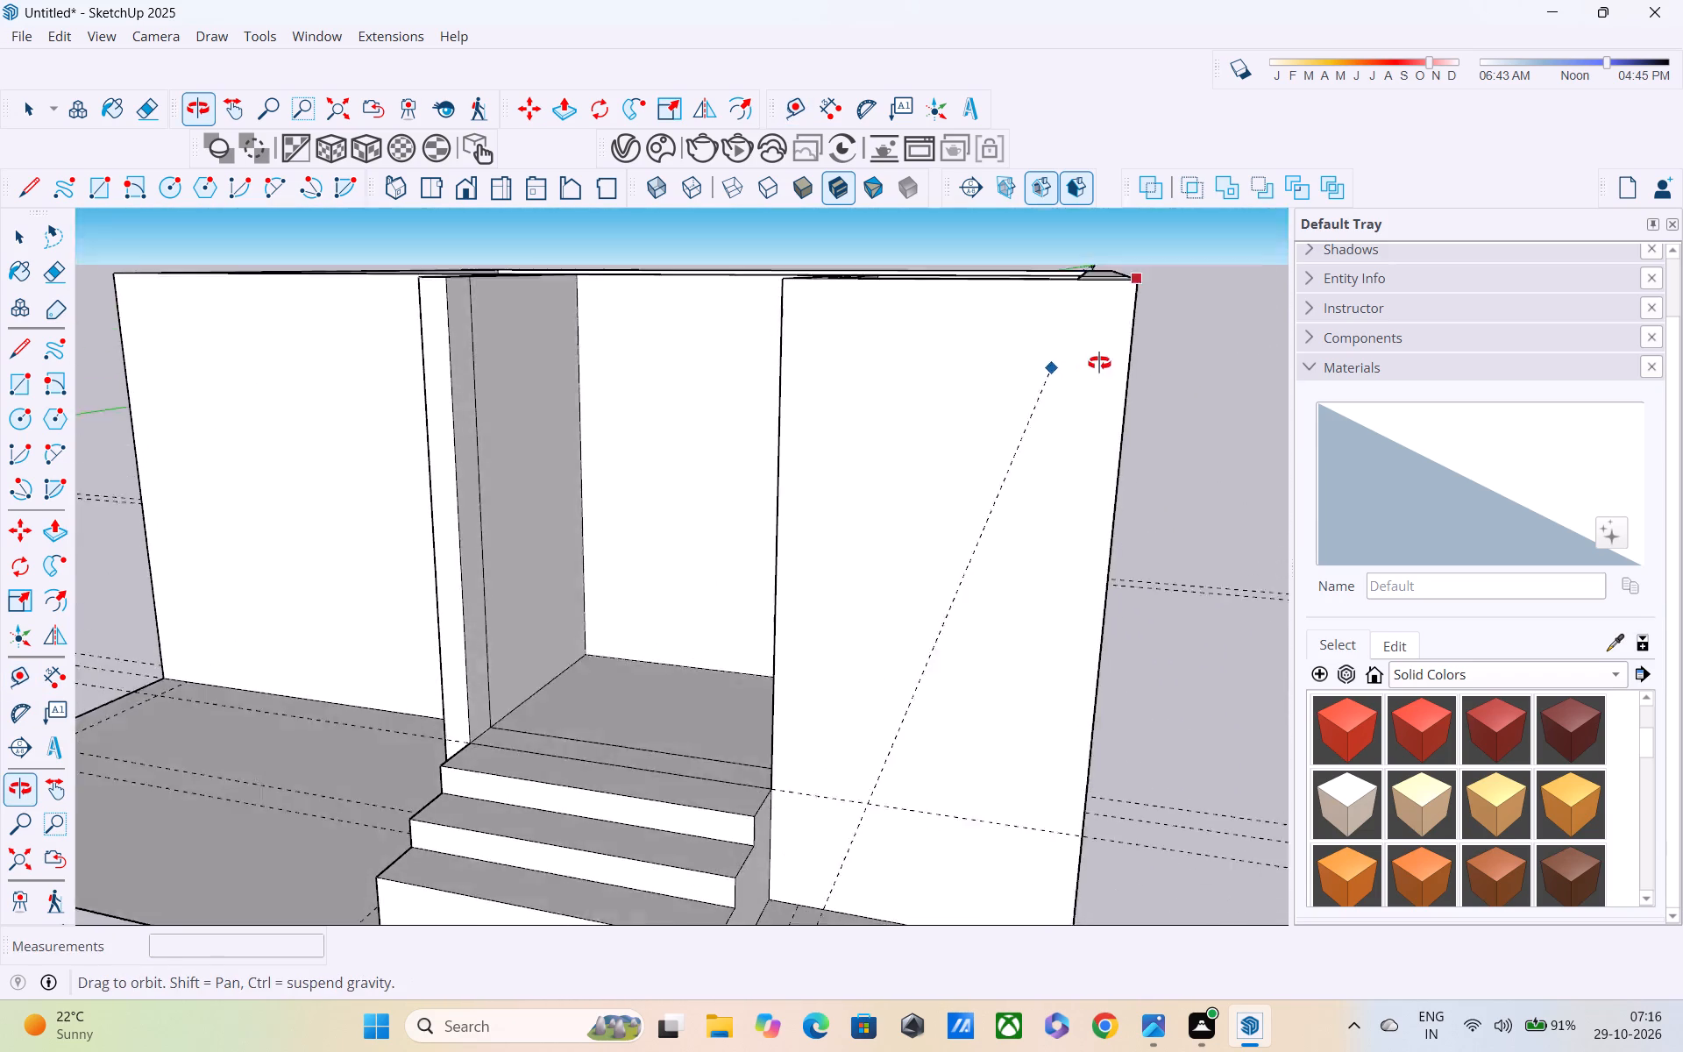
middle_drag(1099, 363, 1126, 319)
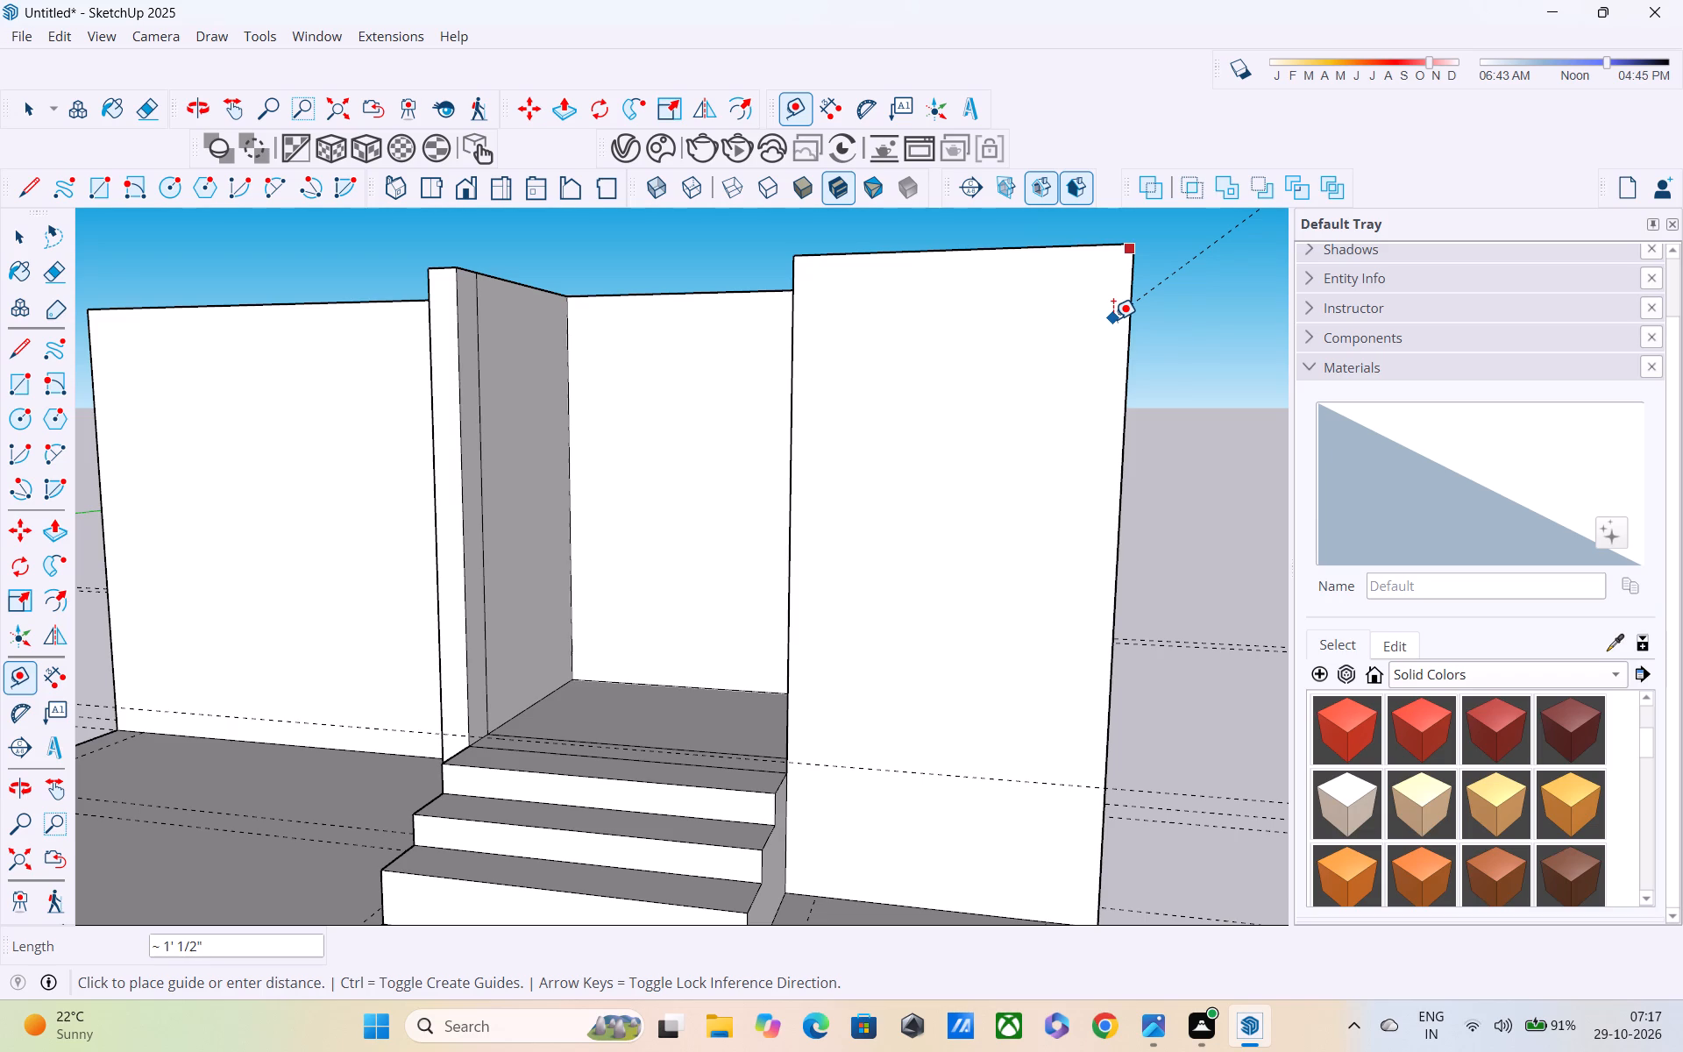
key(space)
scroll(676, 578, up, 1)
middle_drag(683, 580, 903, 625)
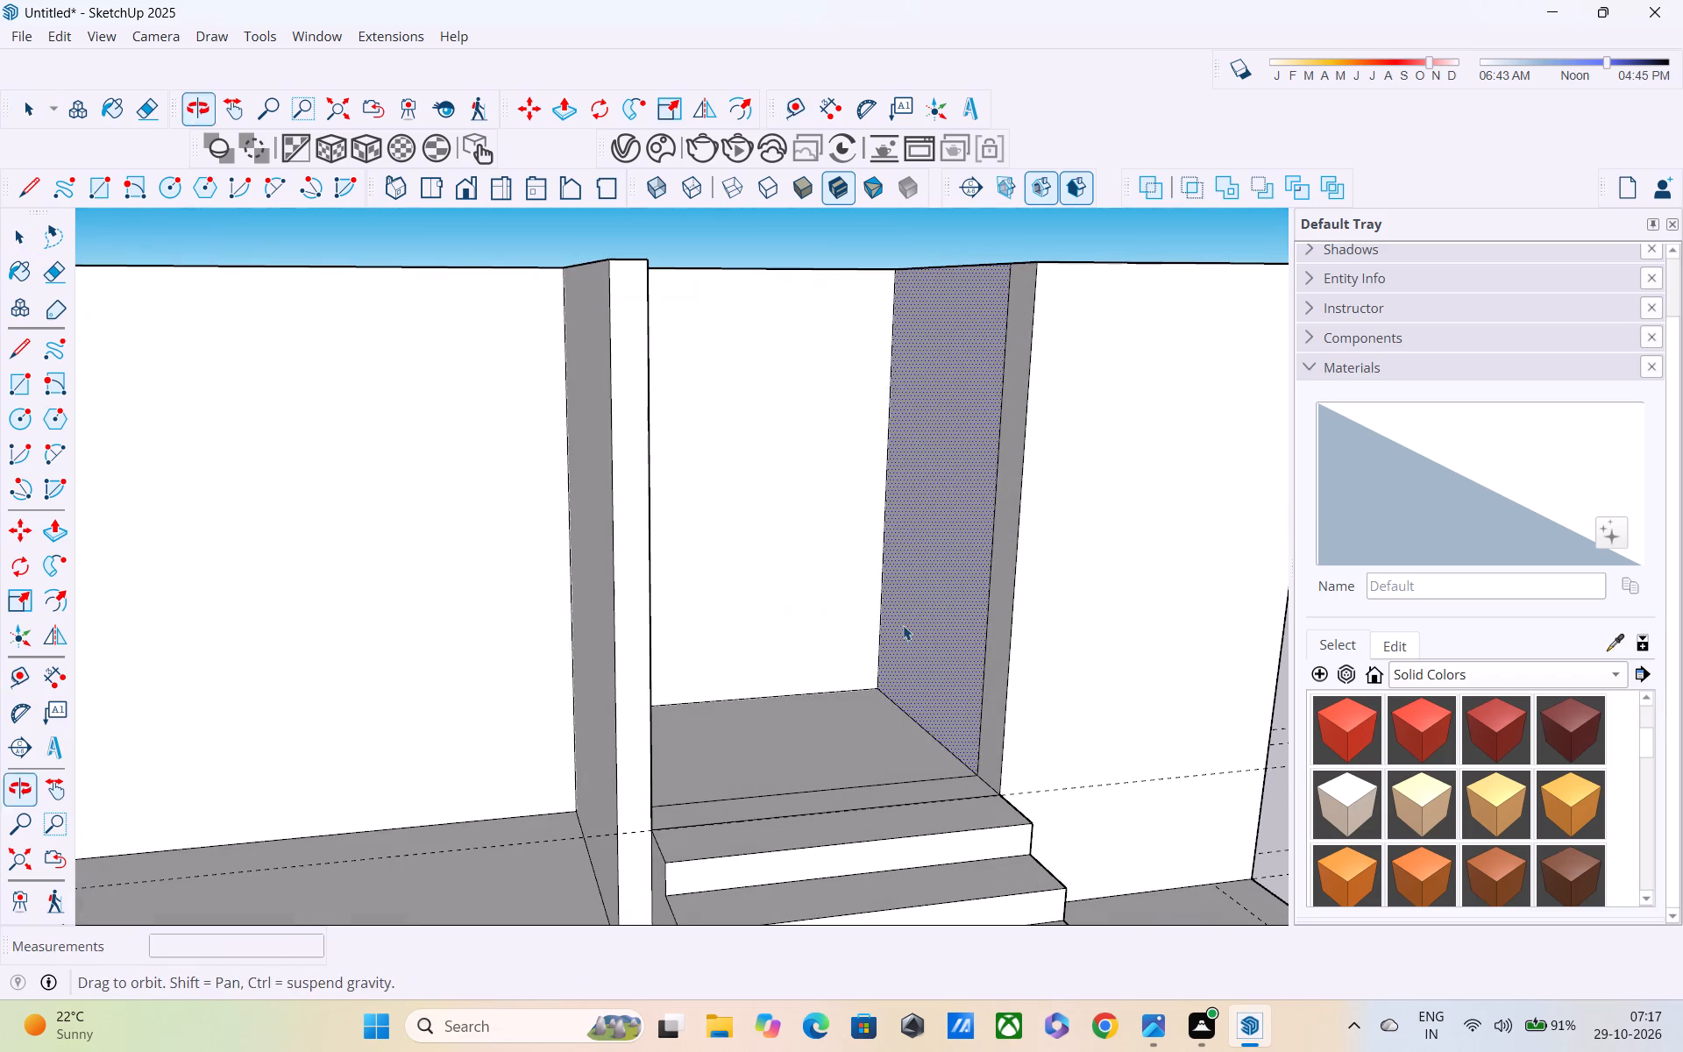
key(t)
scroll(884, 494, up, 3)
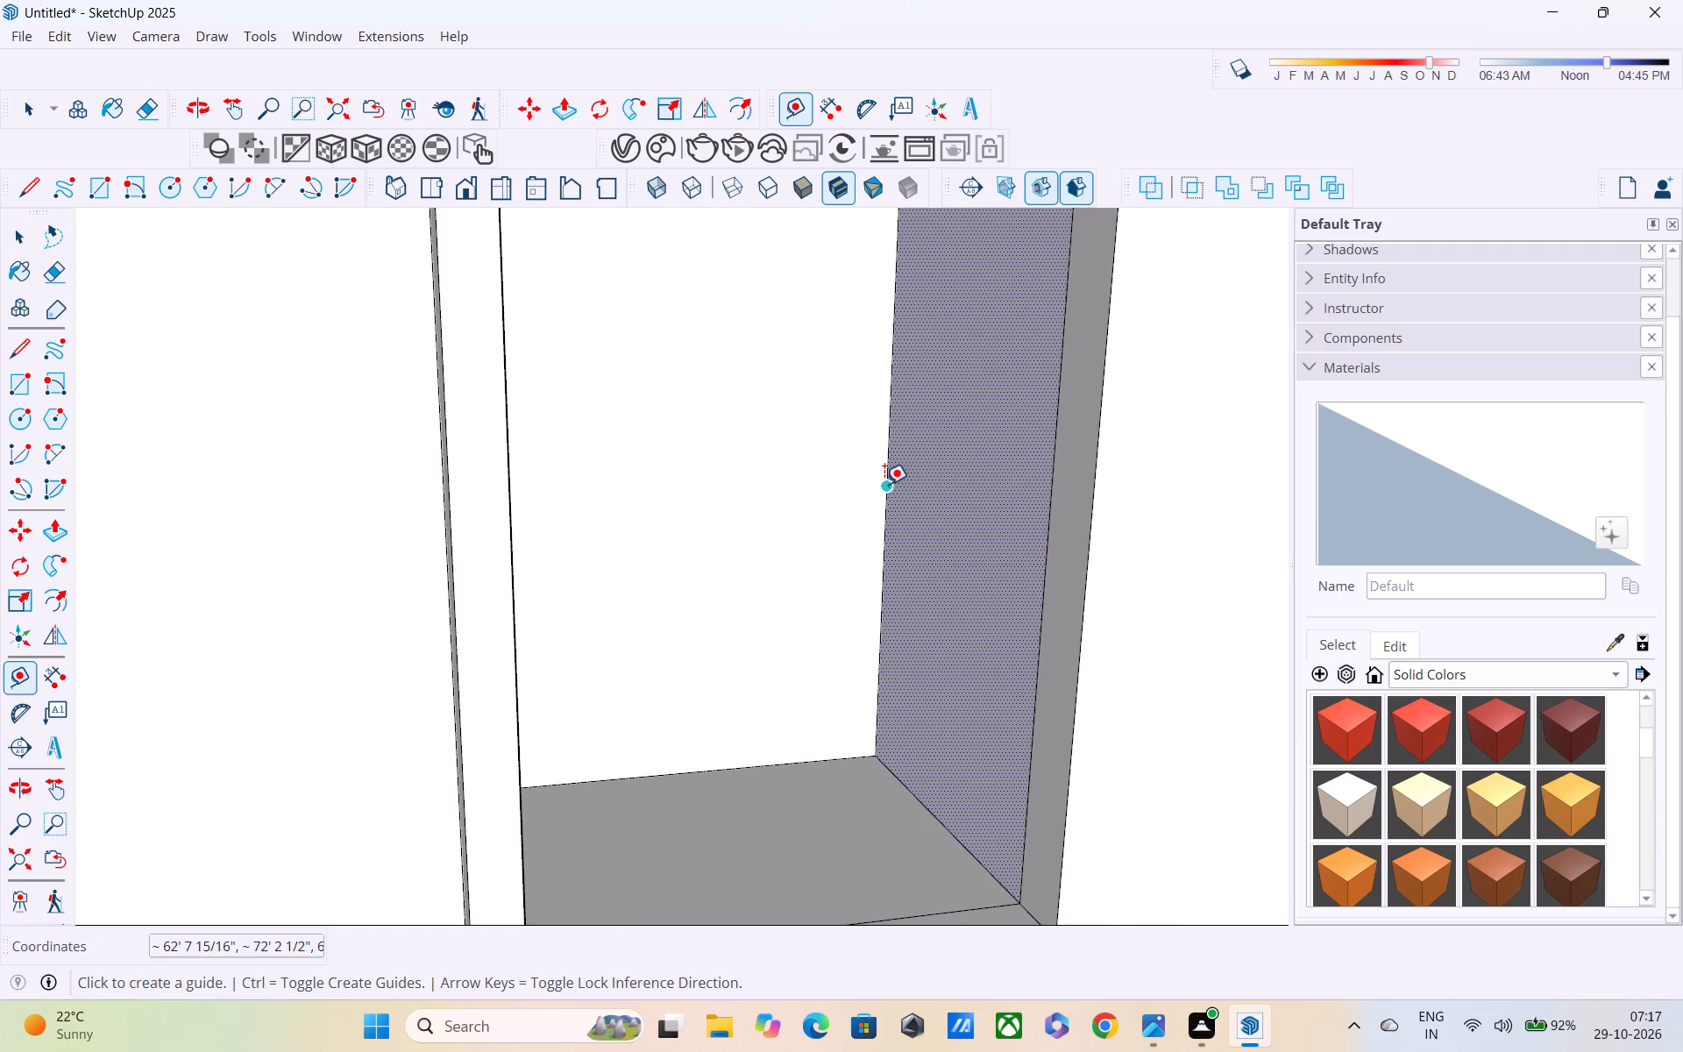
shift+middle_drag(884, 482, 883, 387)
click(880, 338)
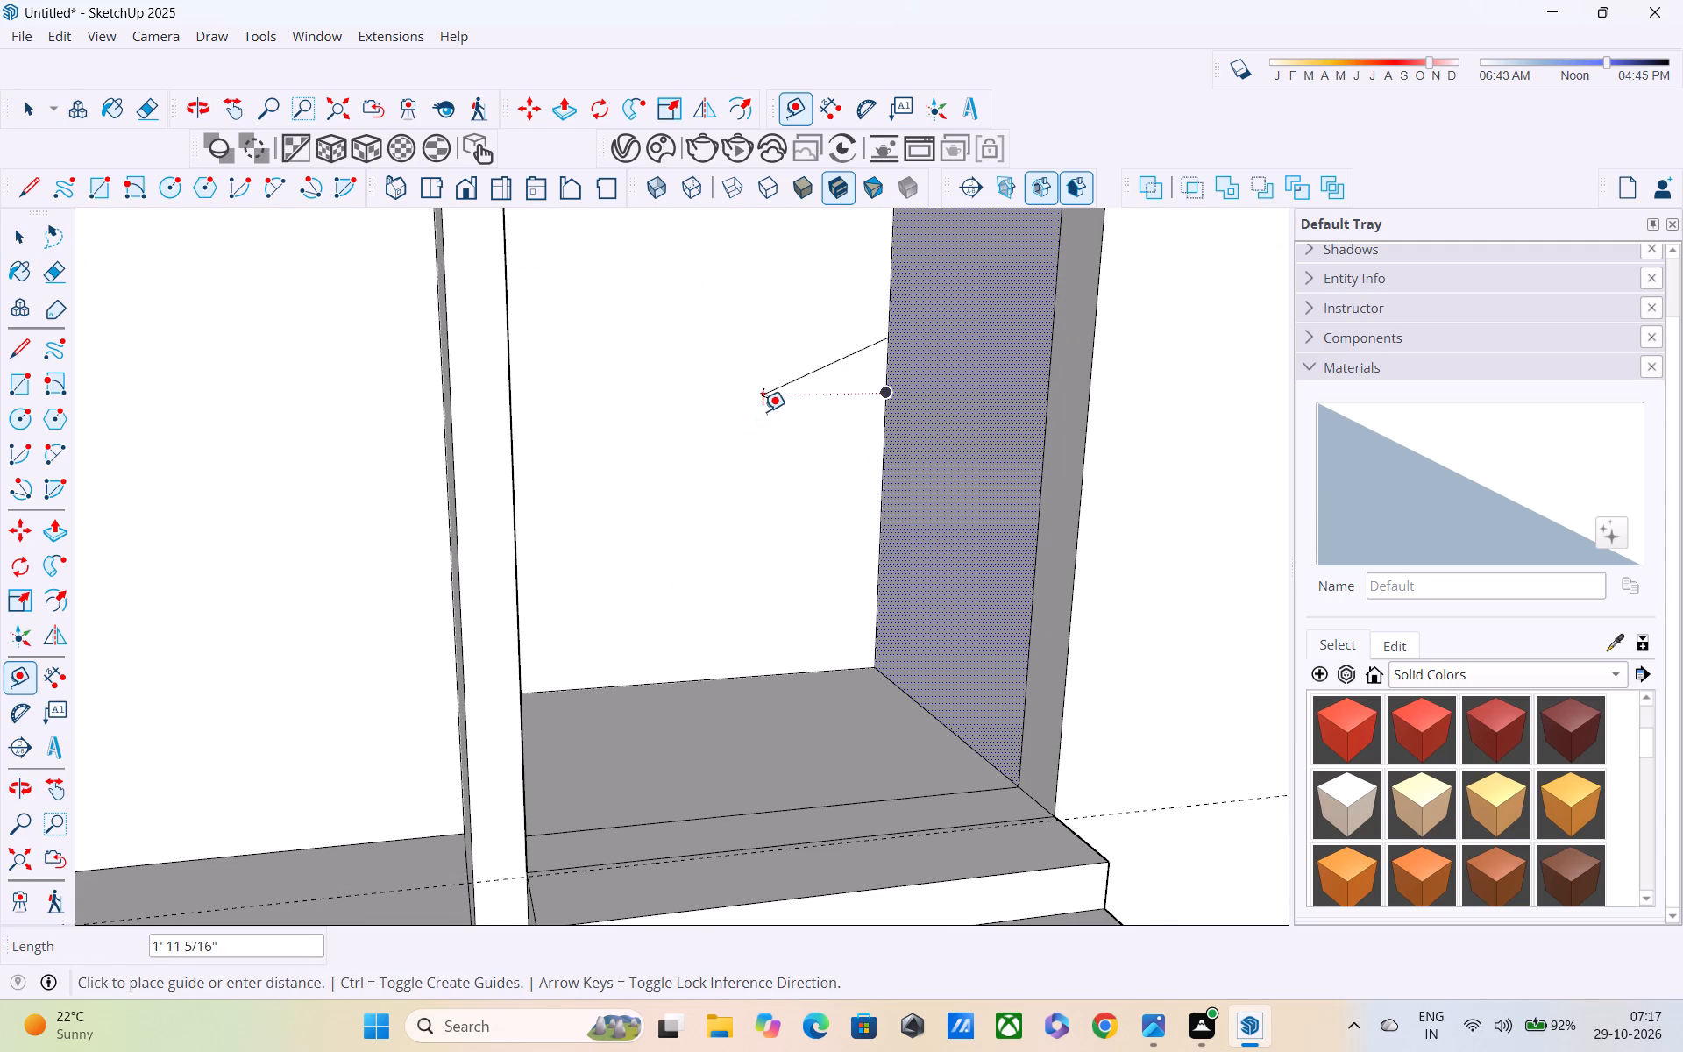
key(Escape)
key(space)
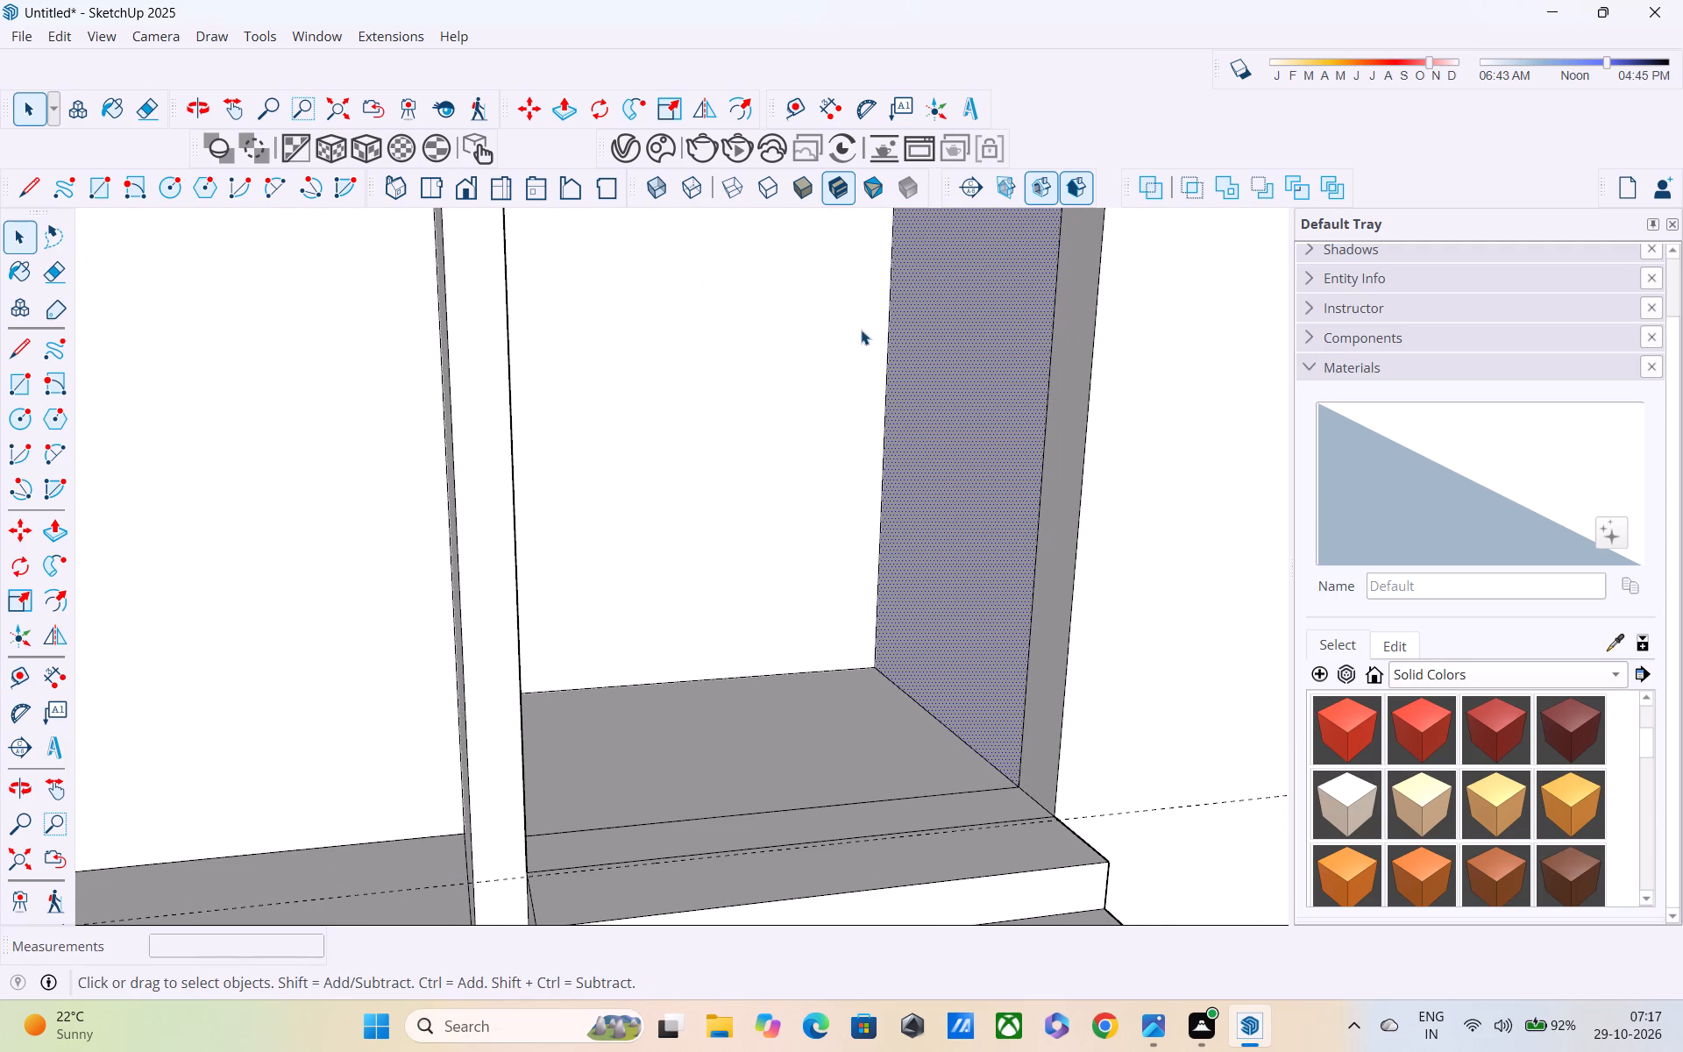
Place a vertical guide on the entrance recess's back wall, 6" in from its corner with the small room's side wall.
key(t)
click(888, 319)
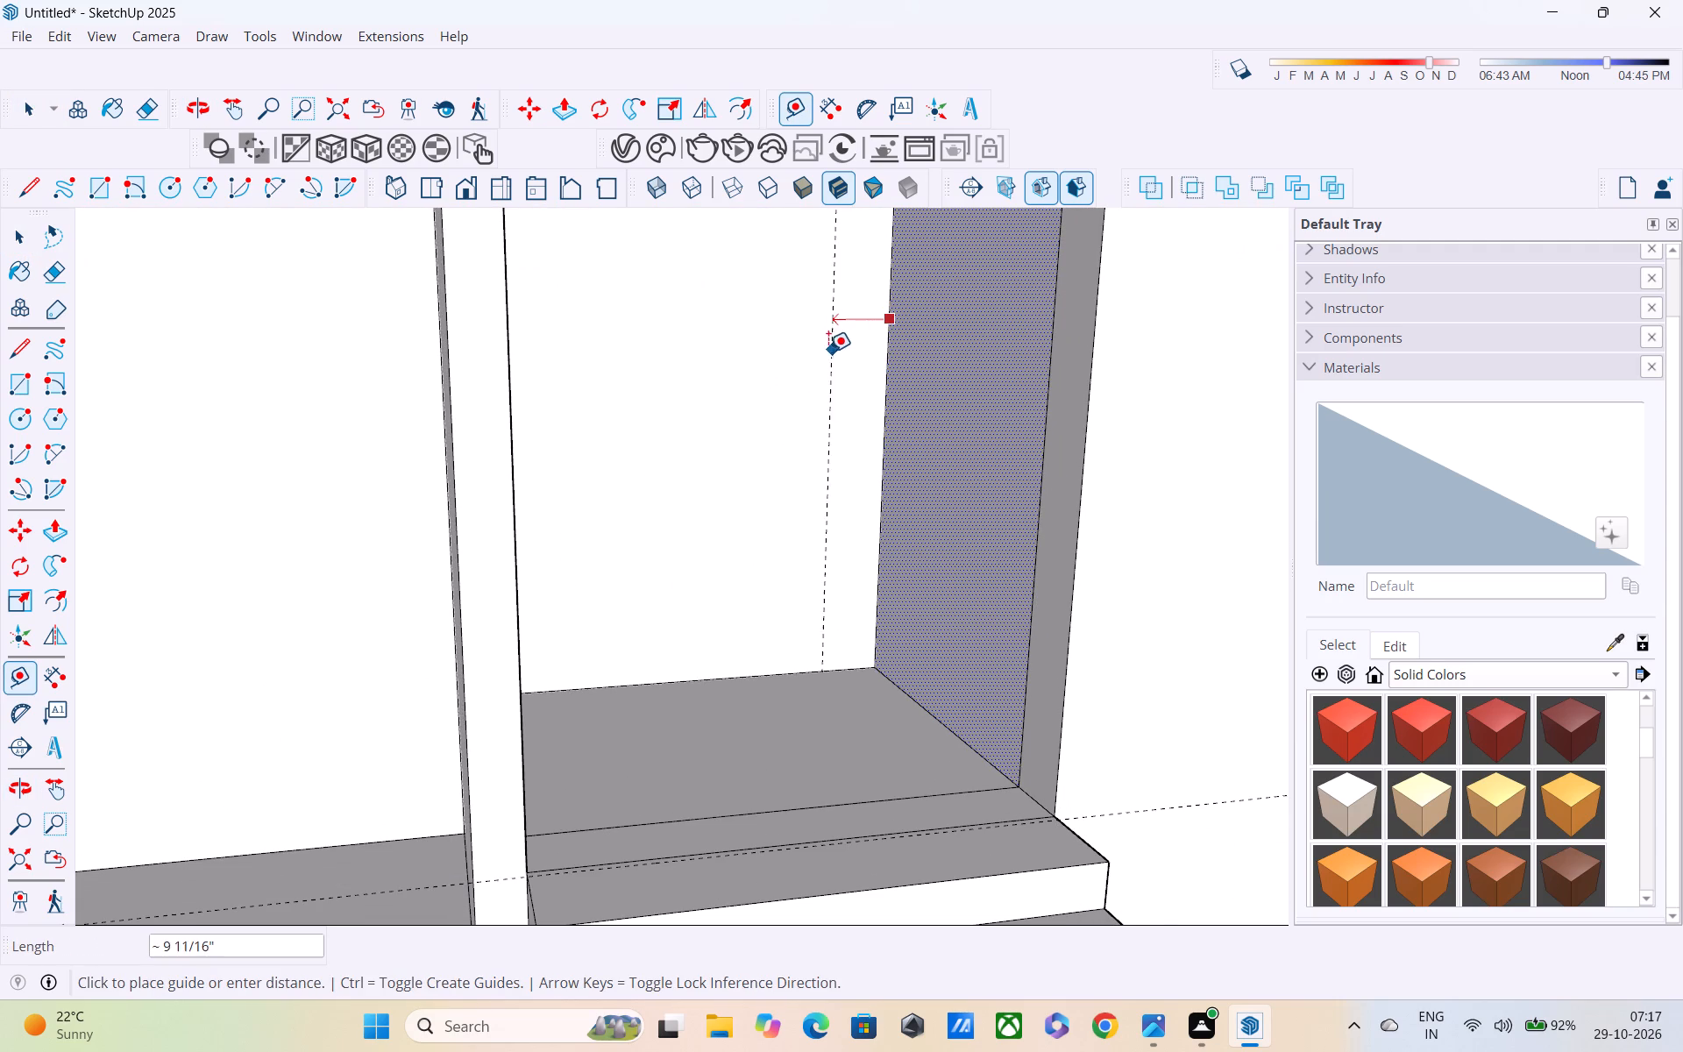
scroll(809, 329, down, 2)
middle_drag(809, 328, 778, 551)
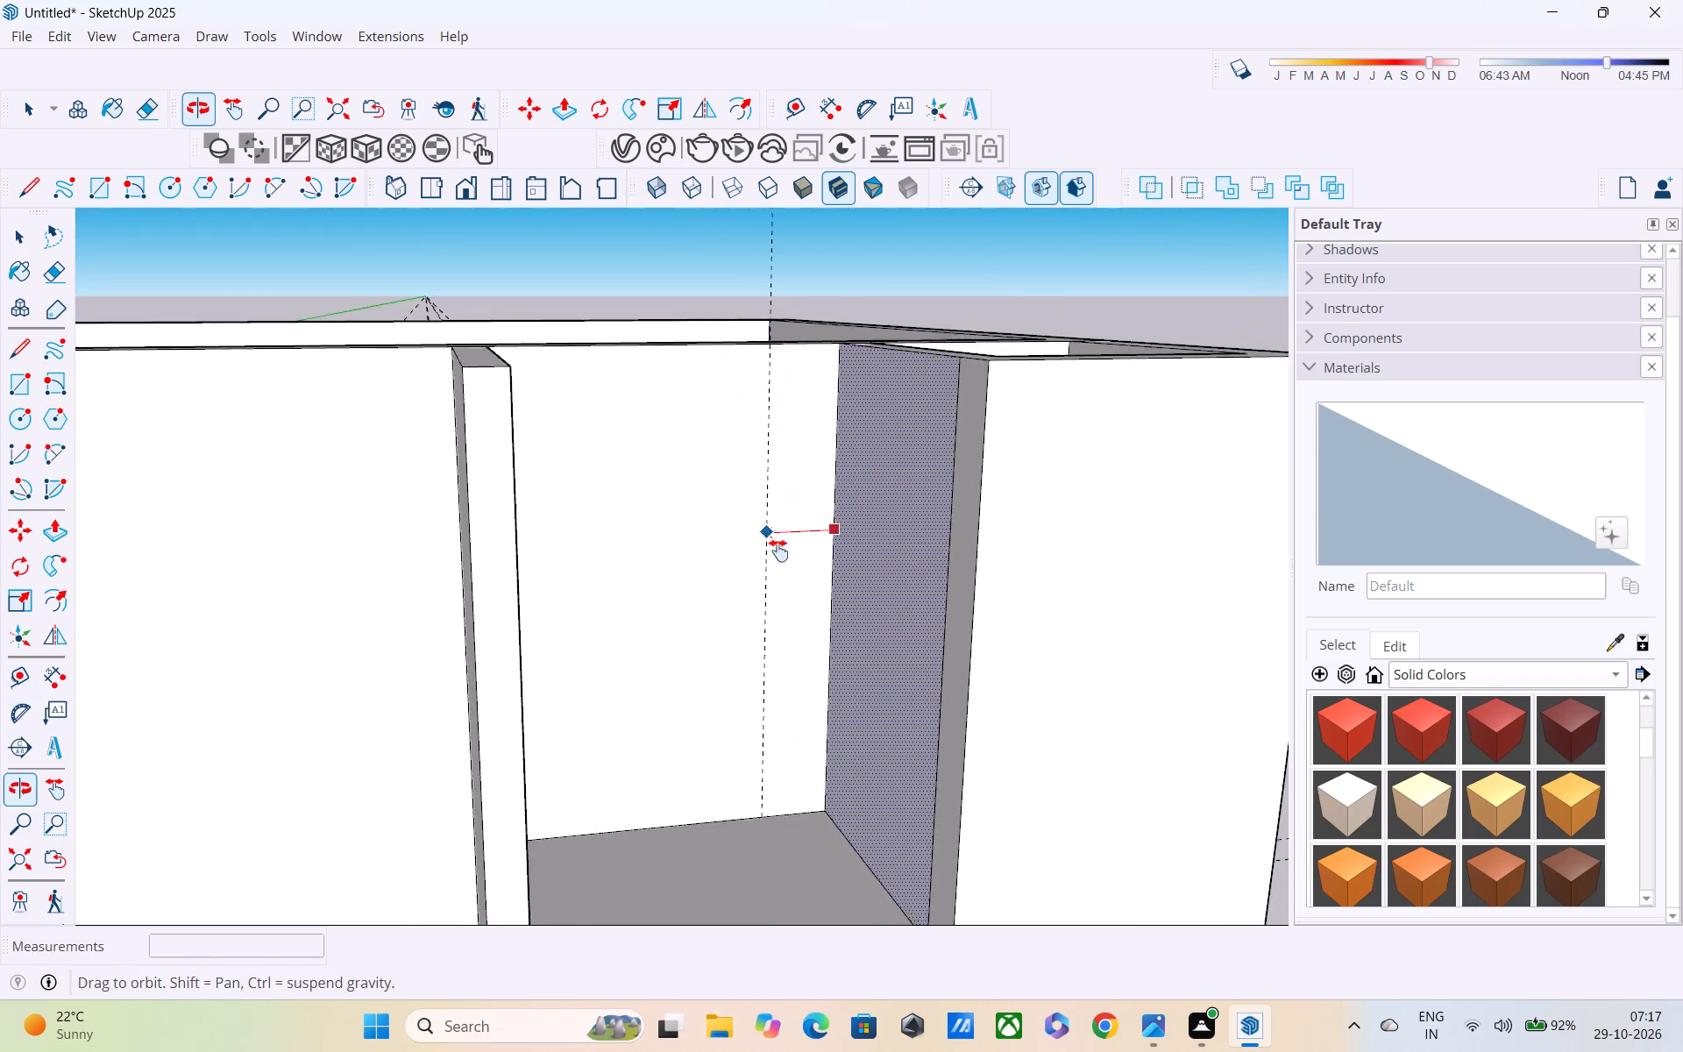
middle_drag(778, 551, 801, 579)
middle_drag(809, 574, 711, 475)
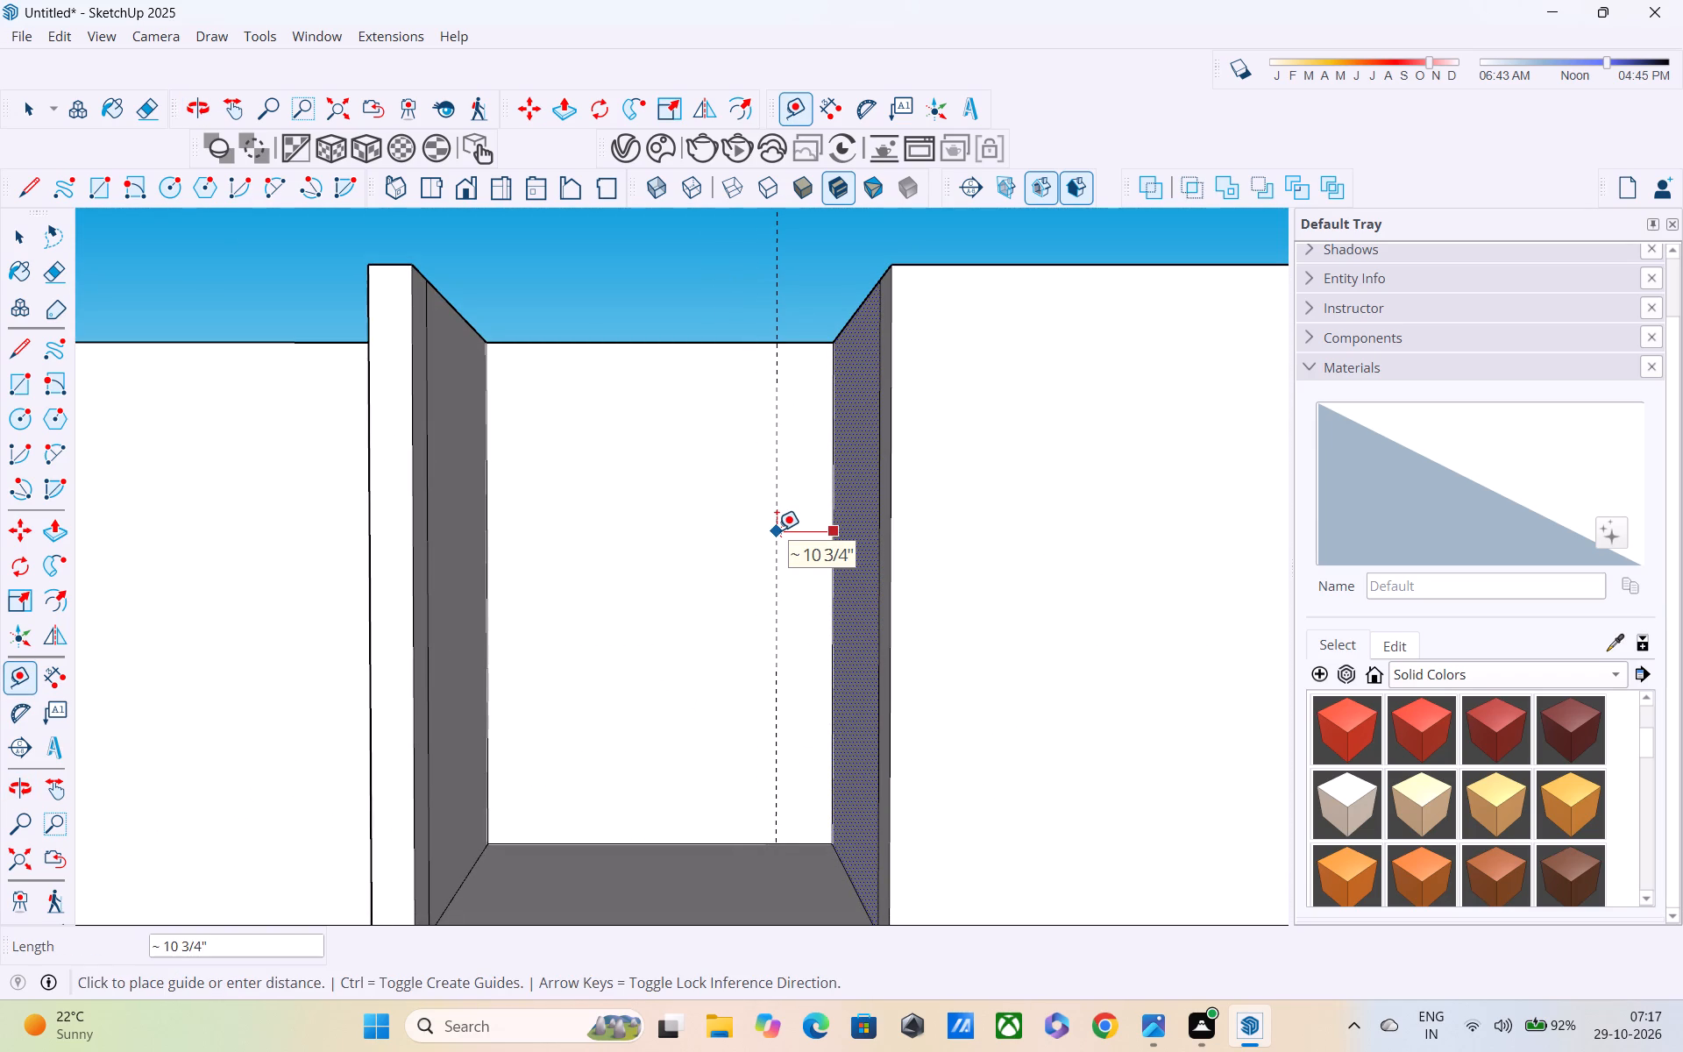
text(6")
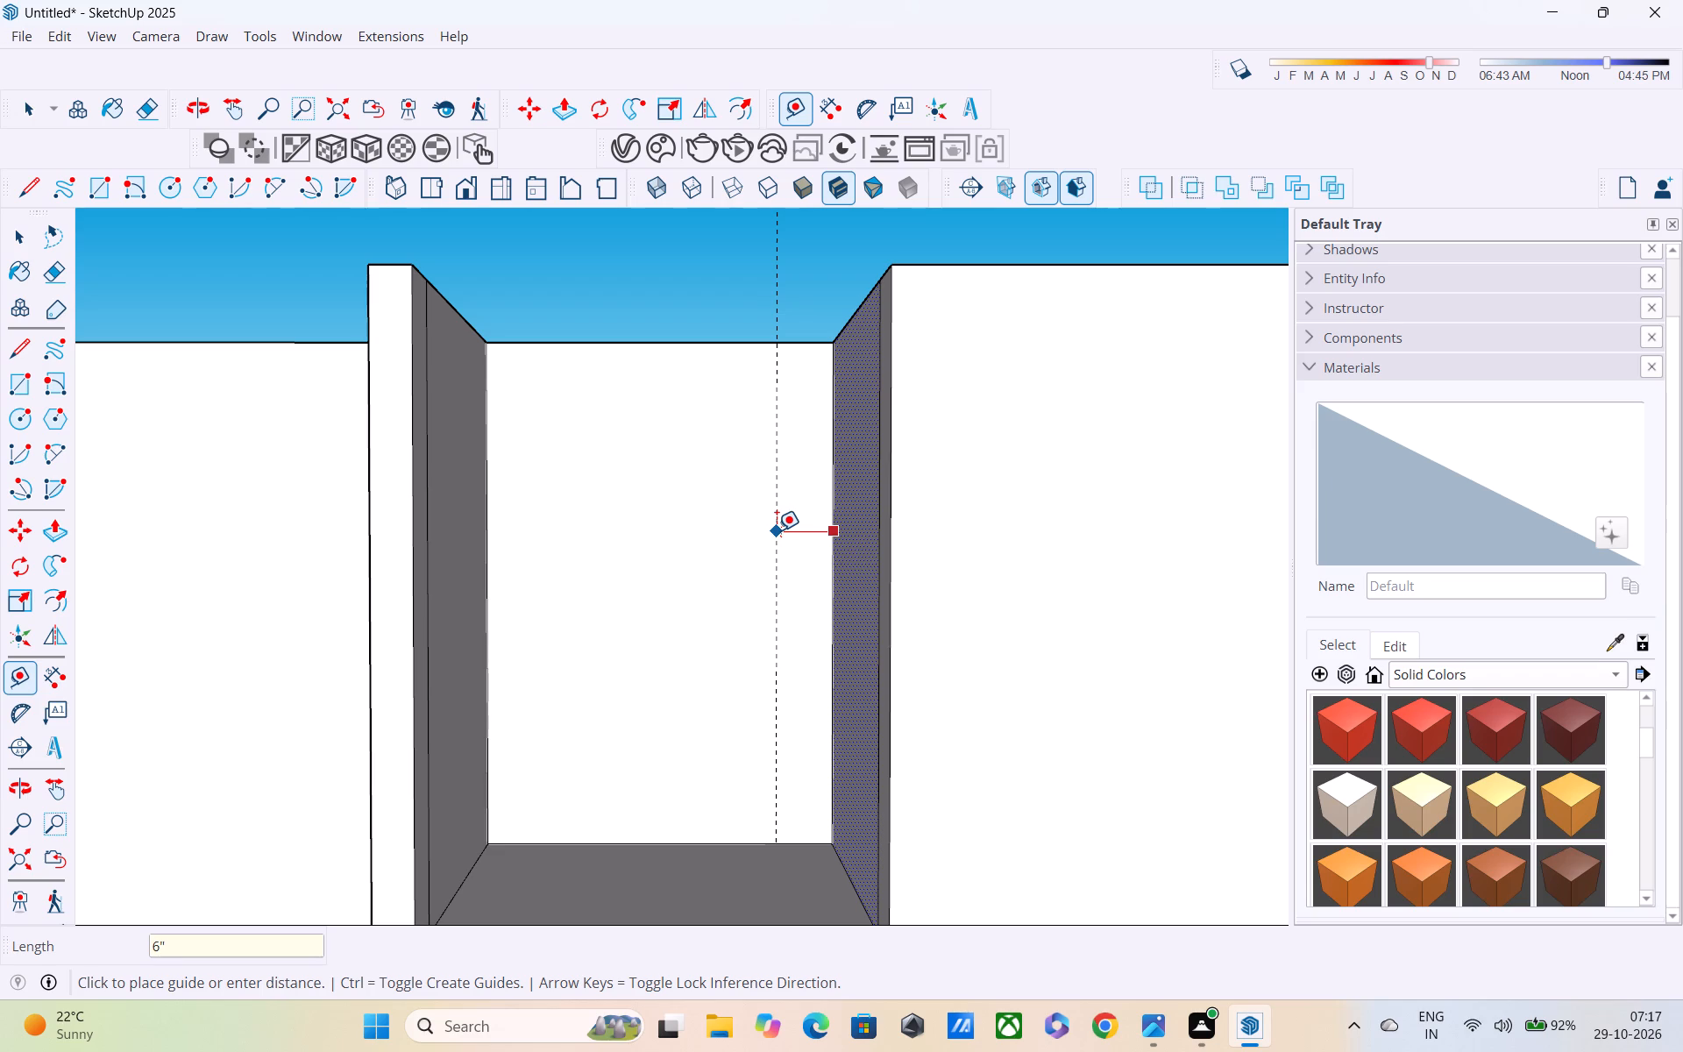
key(Return)
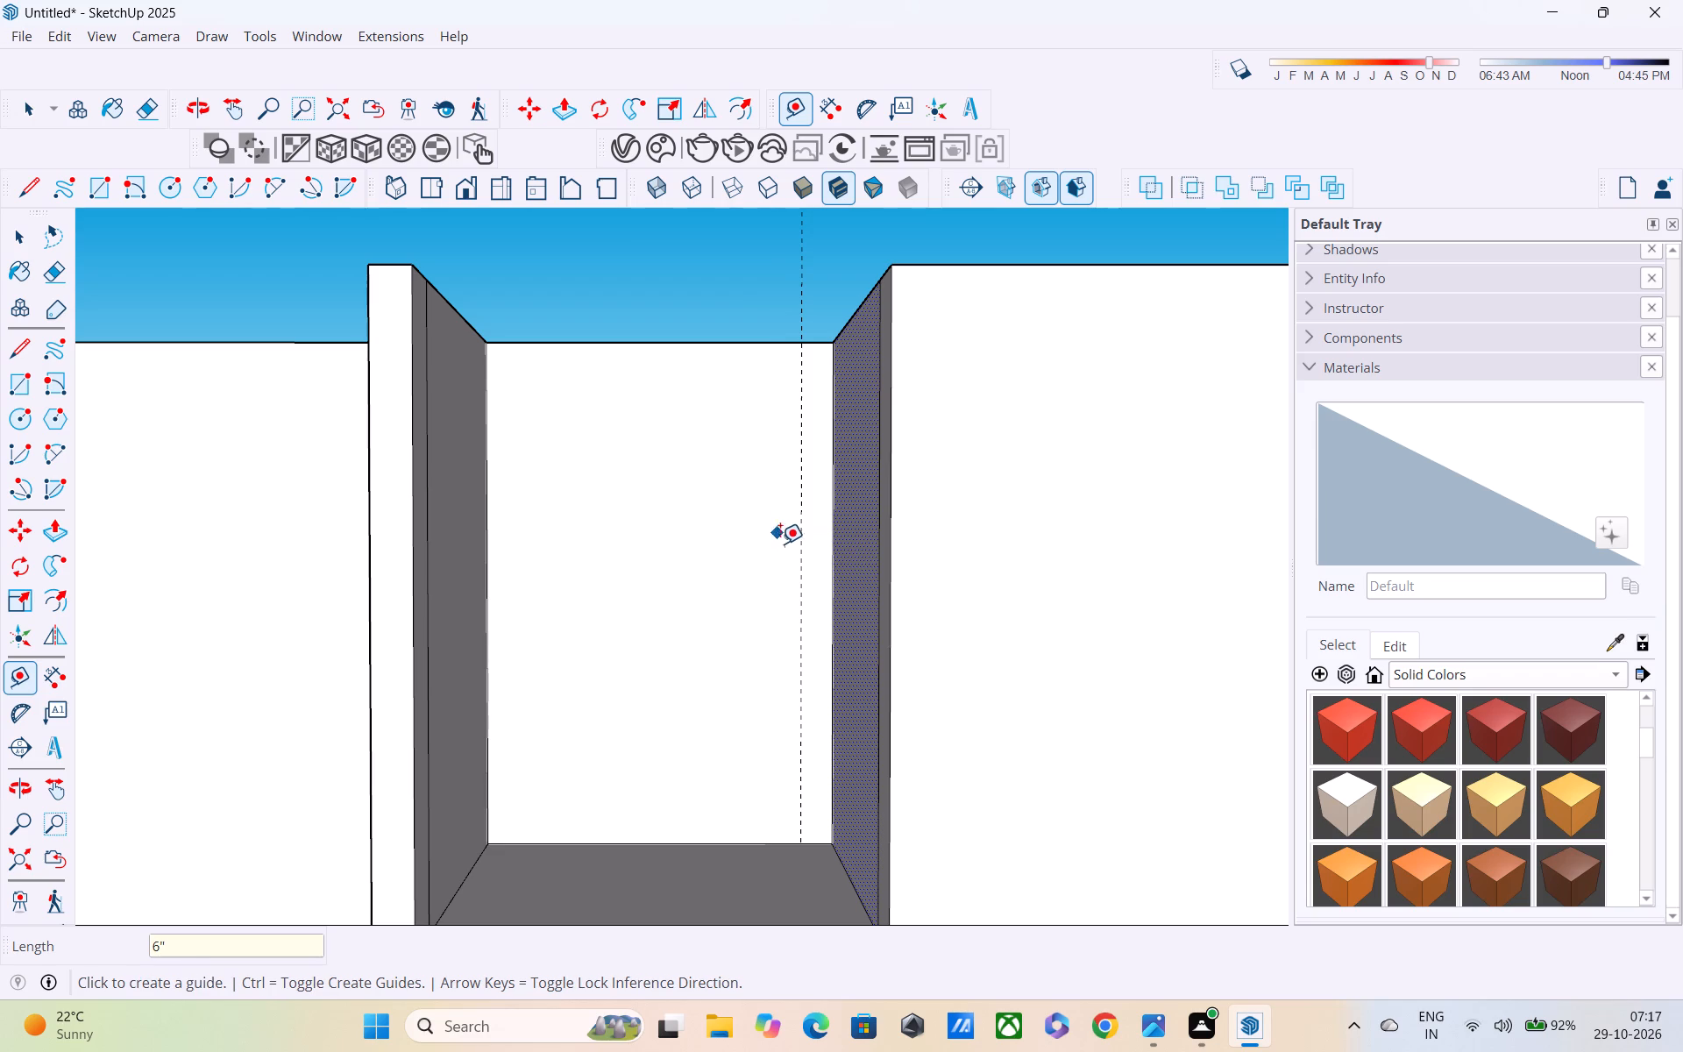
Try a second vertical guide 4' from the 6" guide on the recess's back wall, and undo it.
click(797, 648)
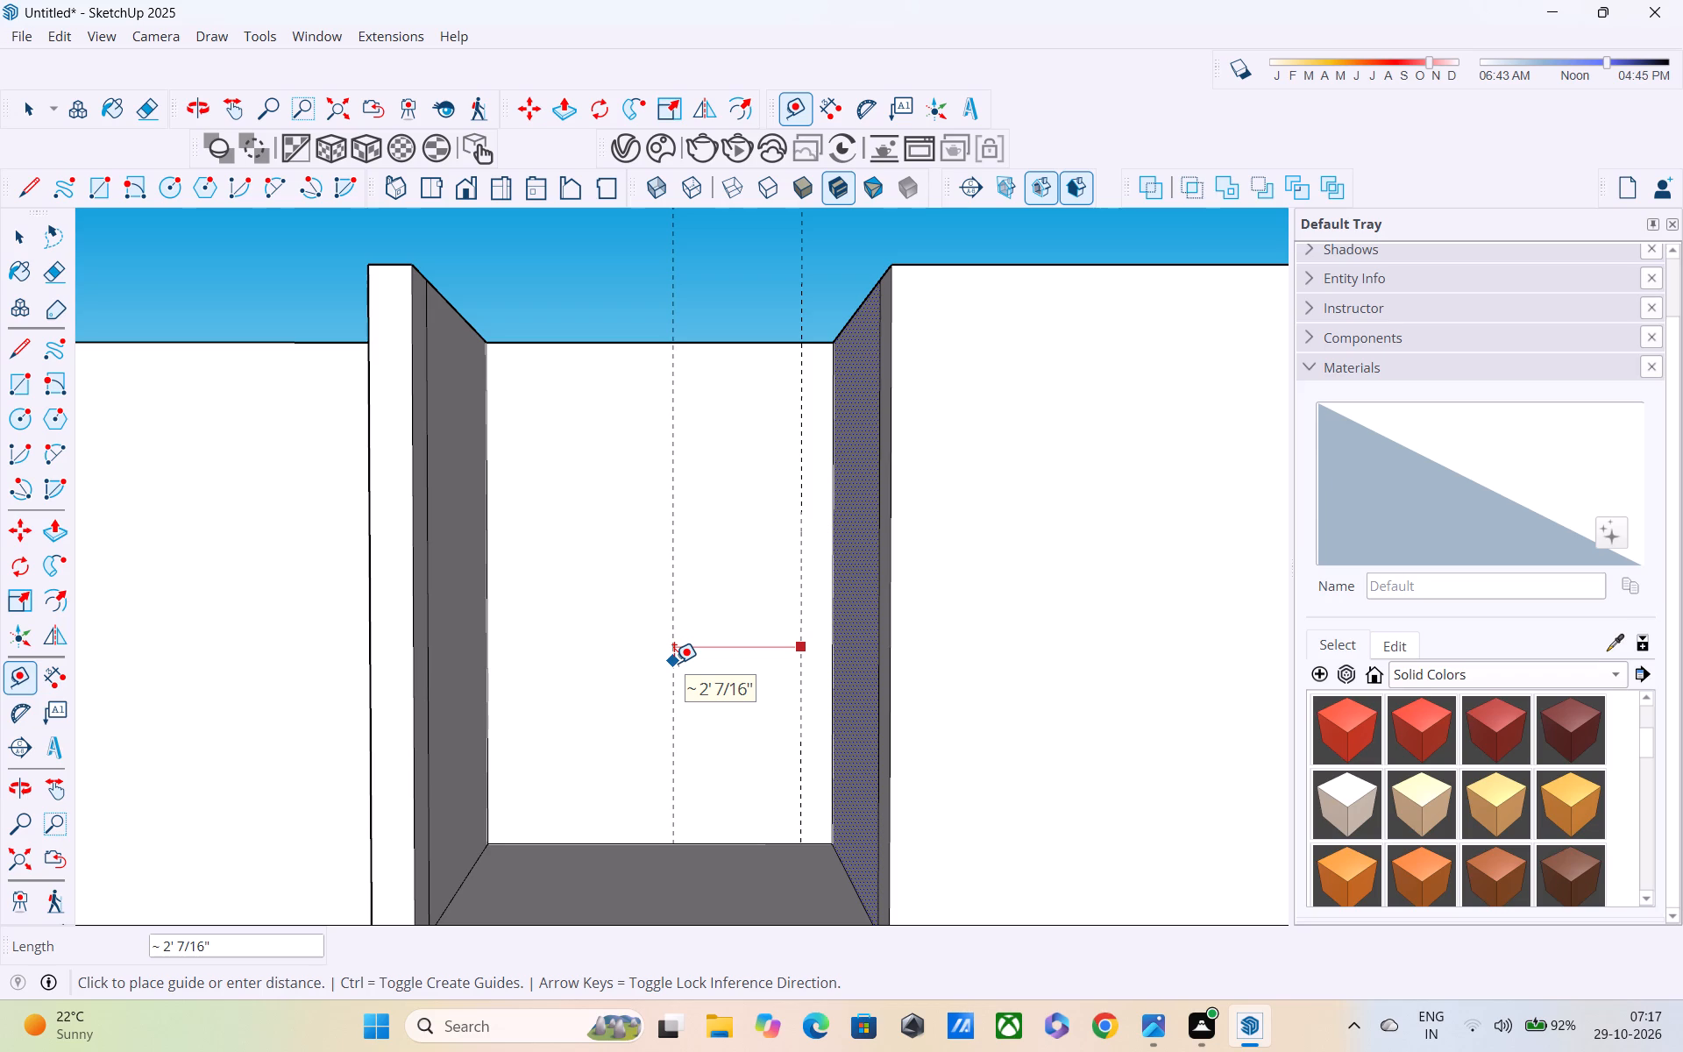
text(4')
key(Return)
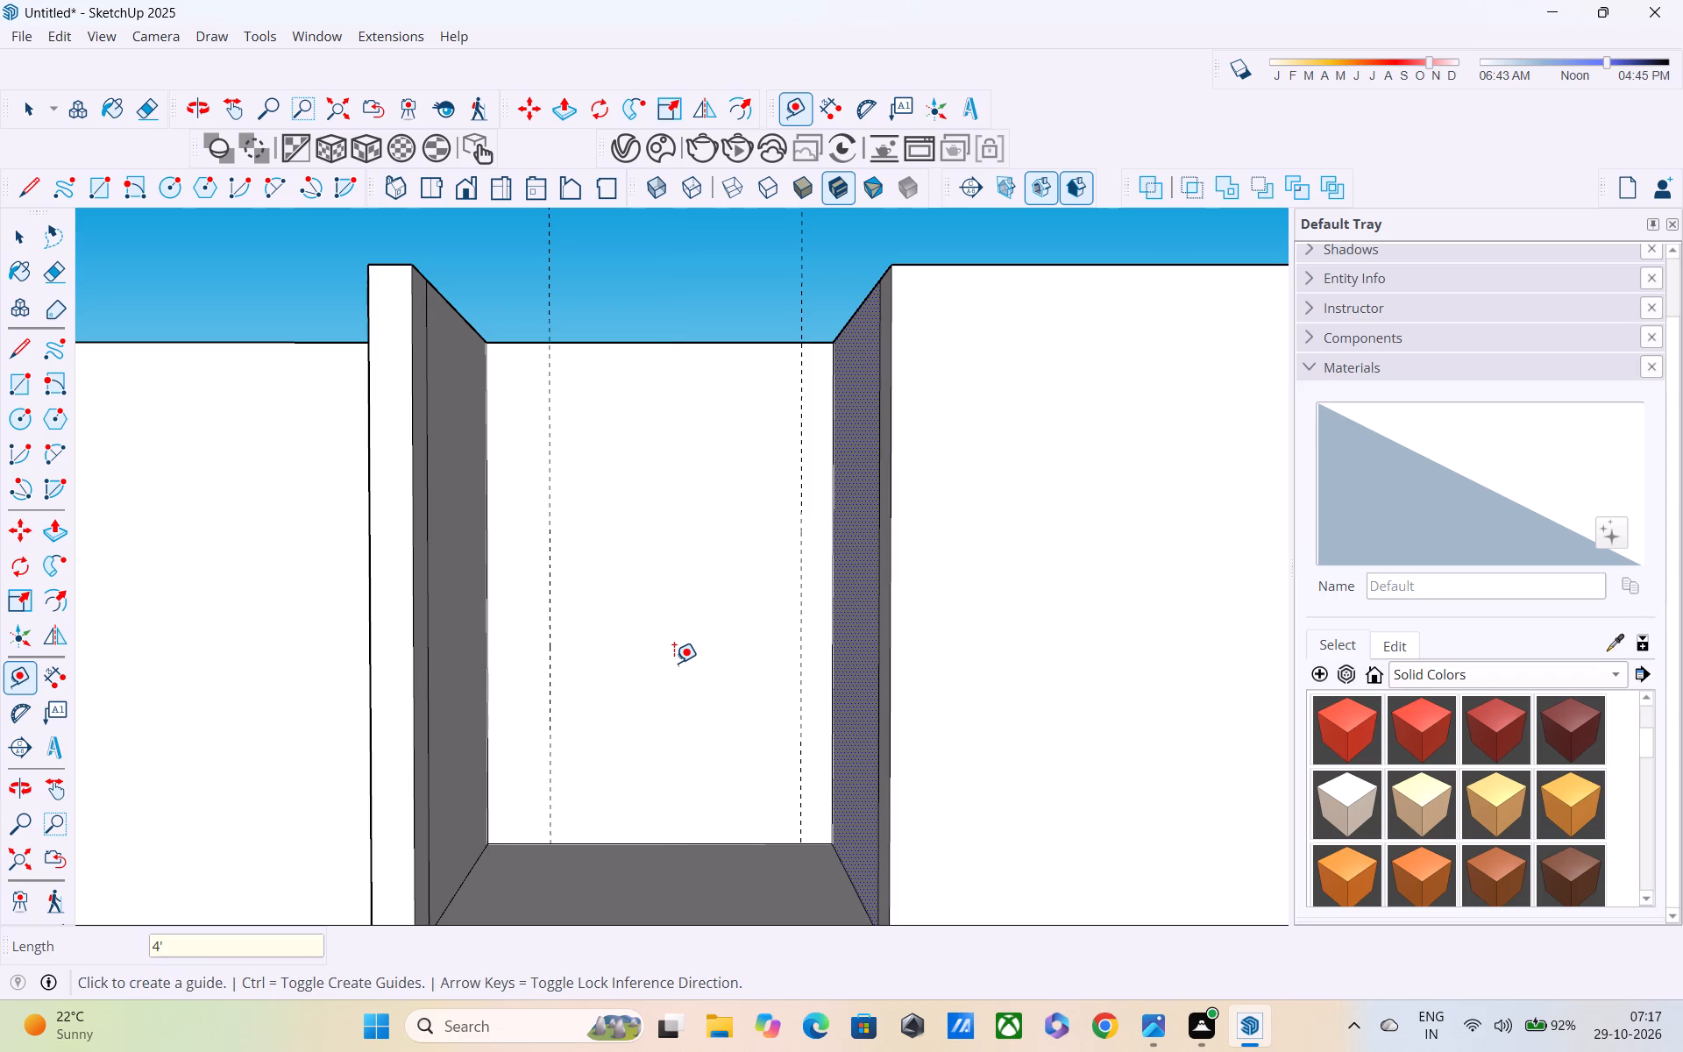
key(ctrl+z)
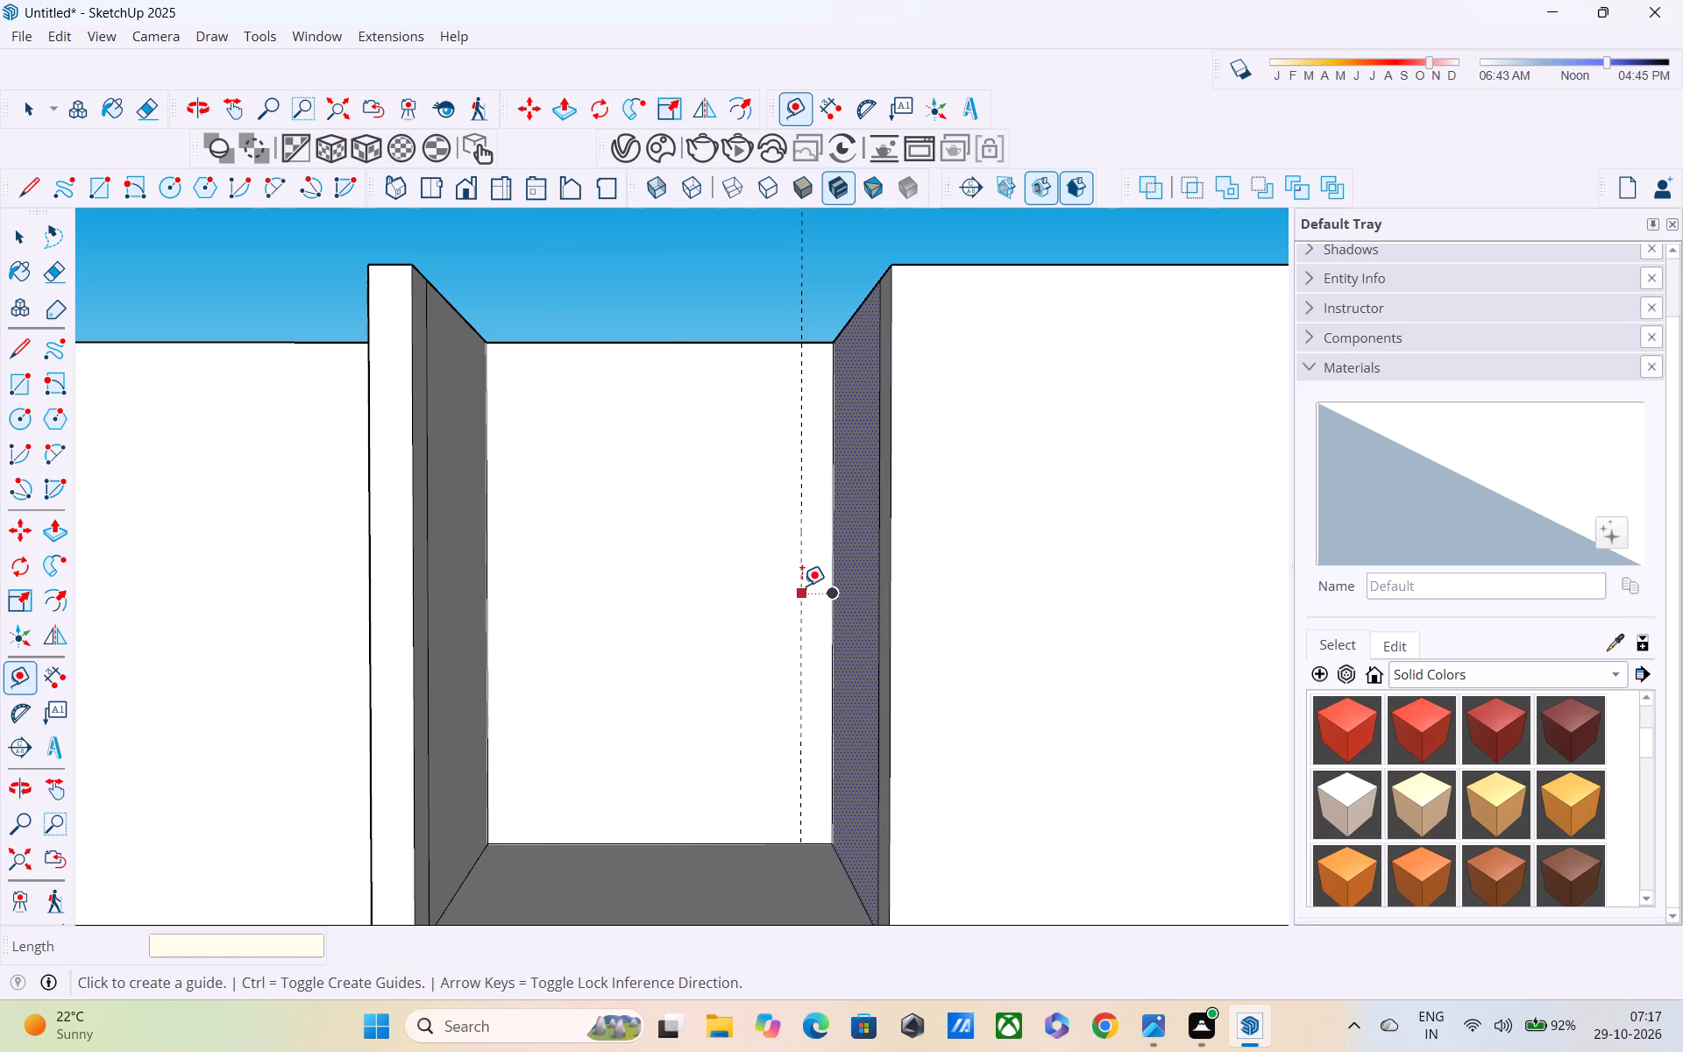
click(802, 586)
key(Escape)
Place a vertical guide on the recess's back wall 3' from the 6" guide, towards the opposite side wall.
click(806, 477)
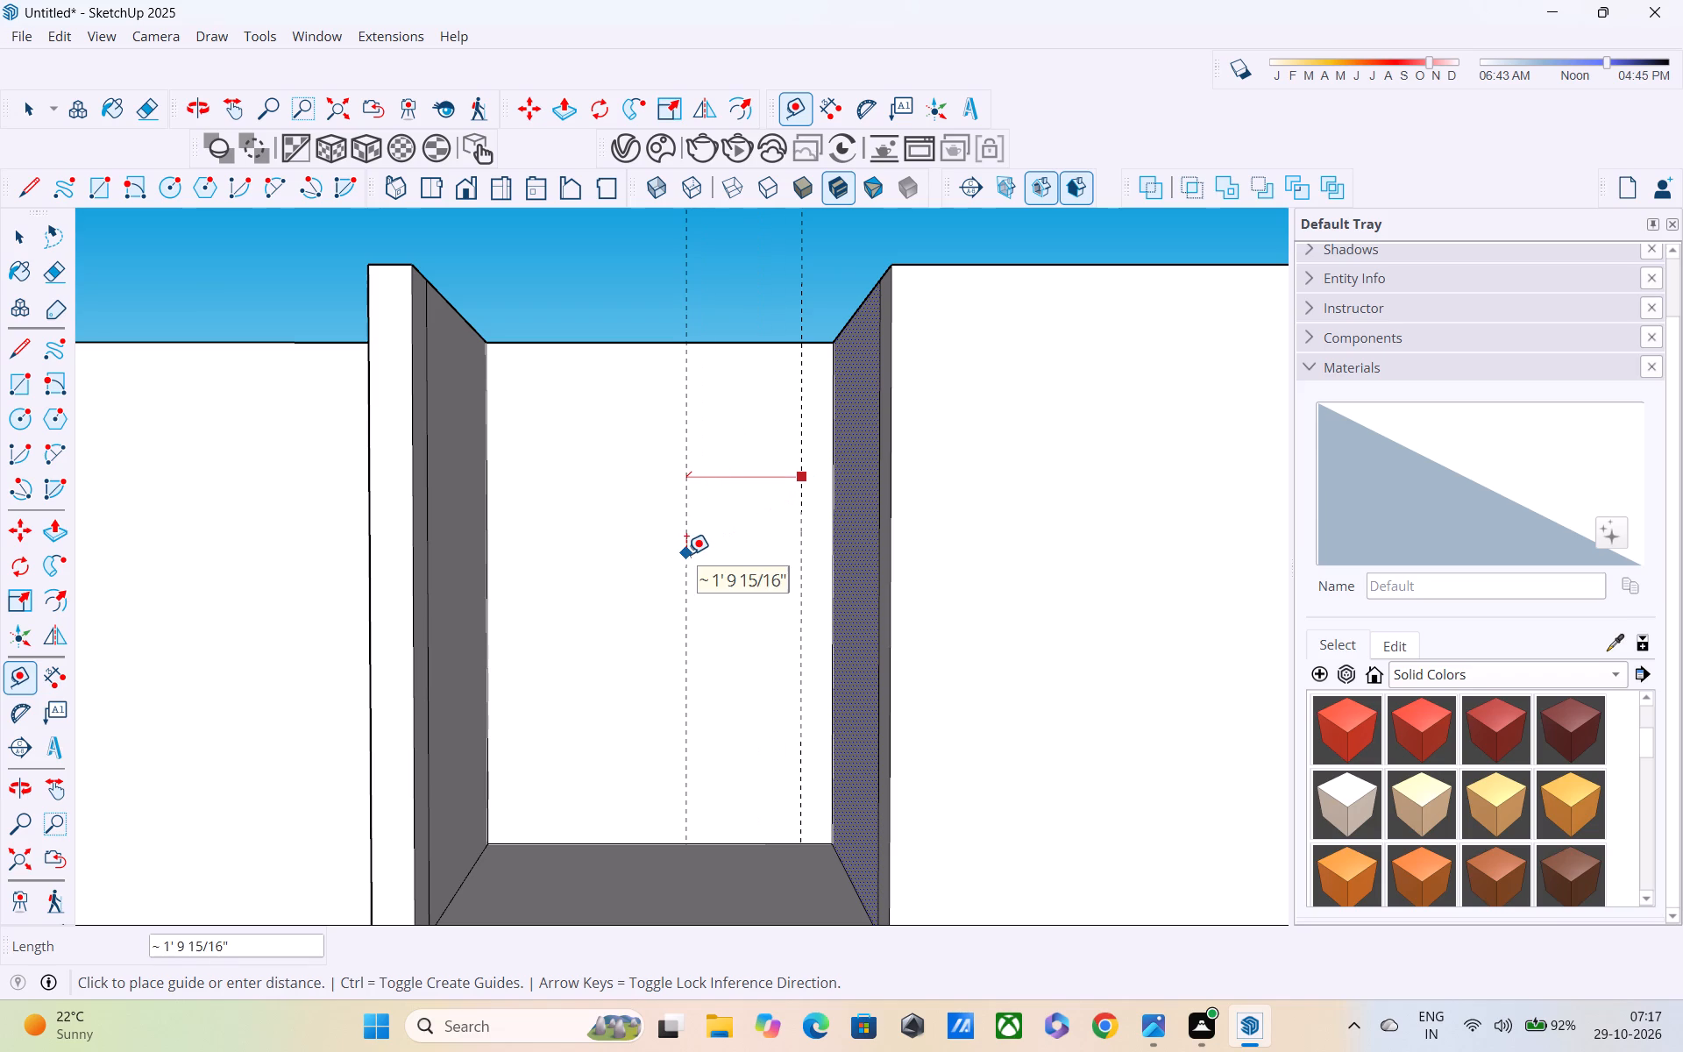
text(3')
key(Return)
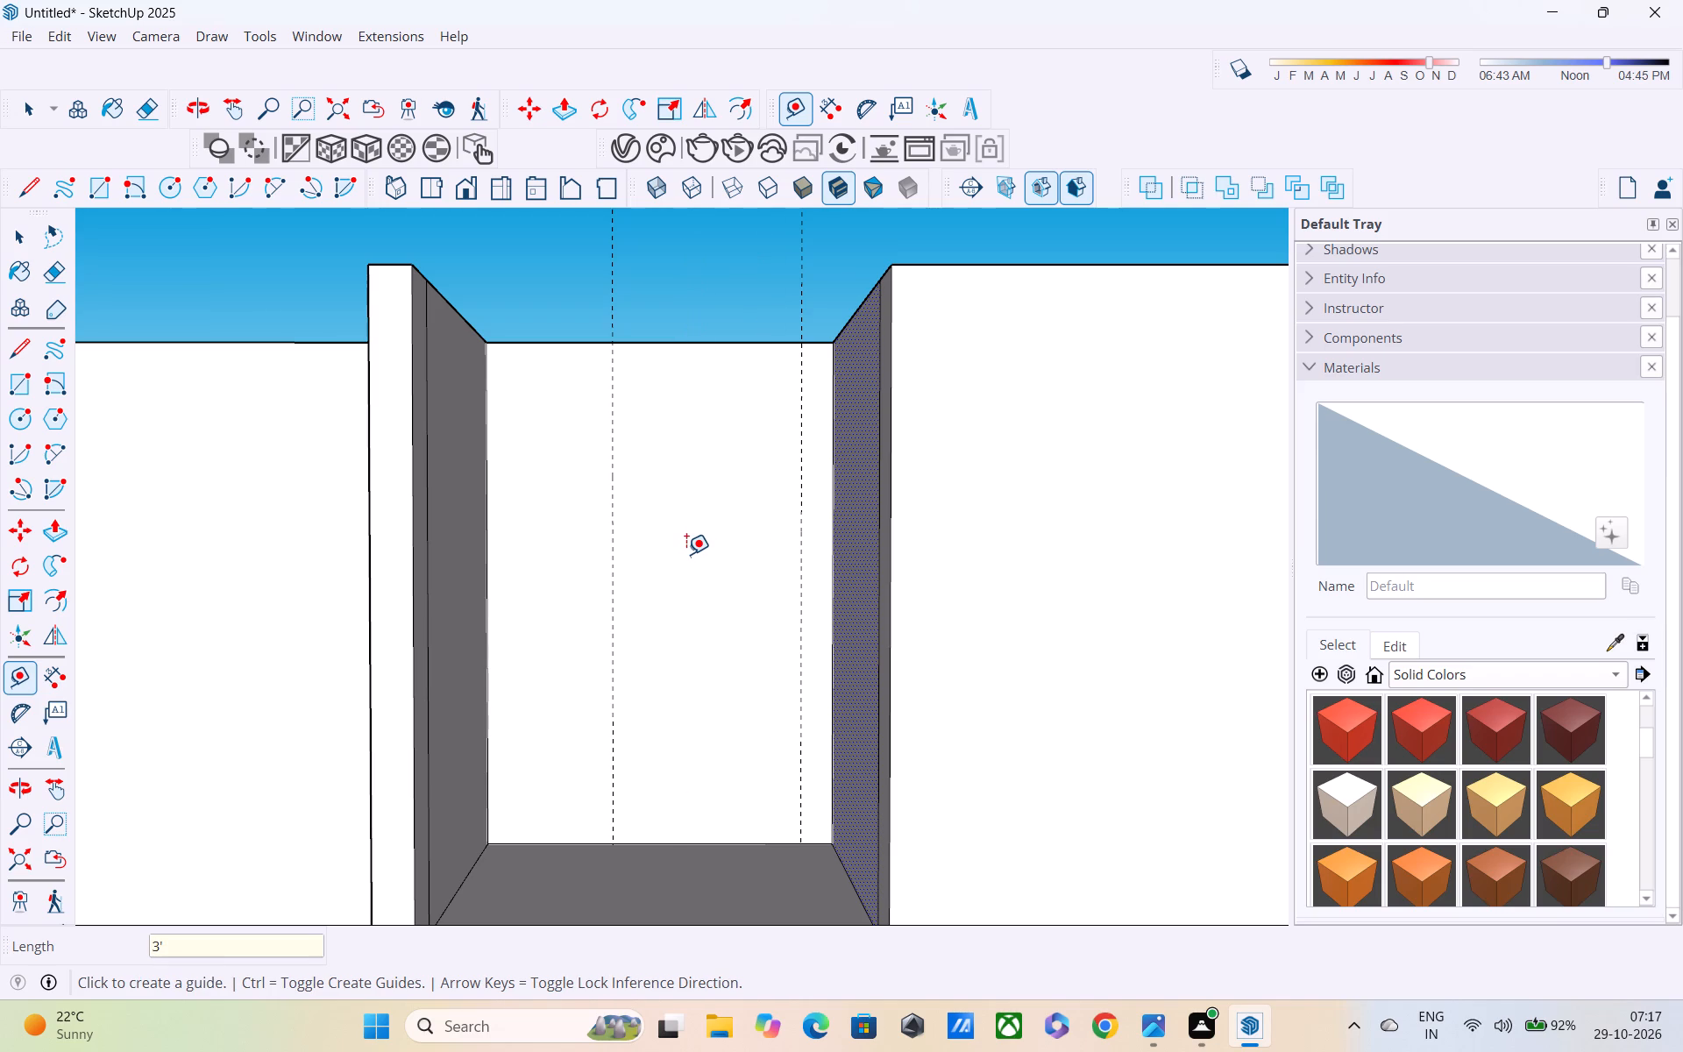
Place a horizontal guide on the entrance recess's back wall, 6" above the recess floor.
shift+middle_drag(686, 554, 676, 417)
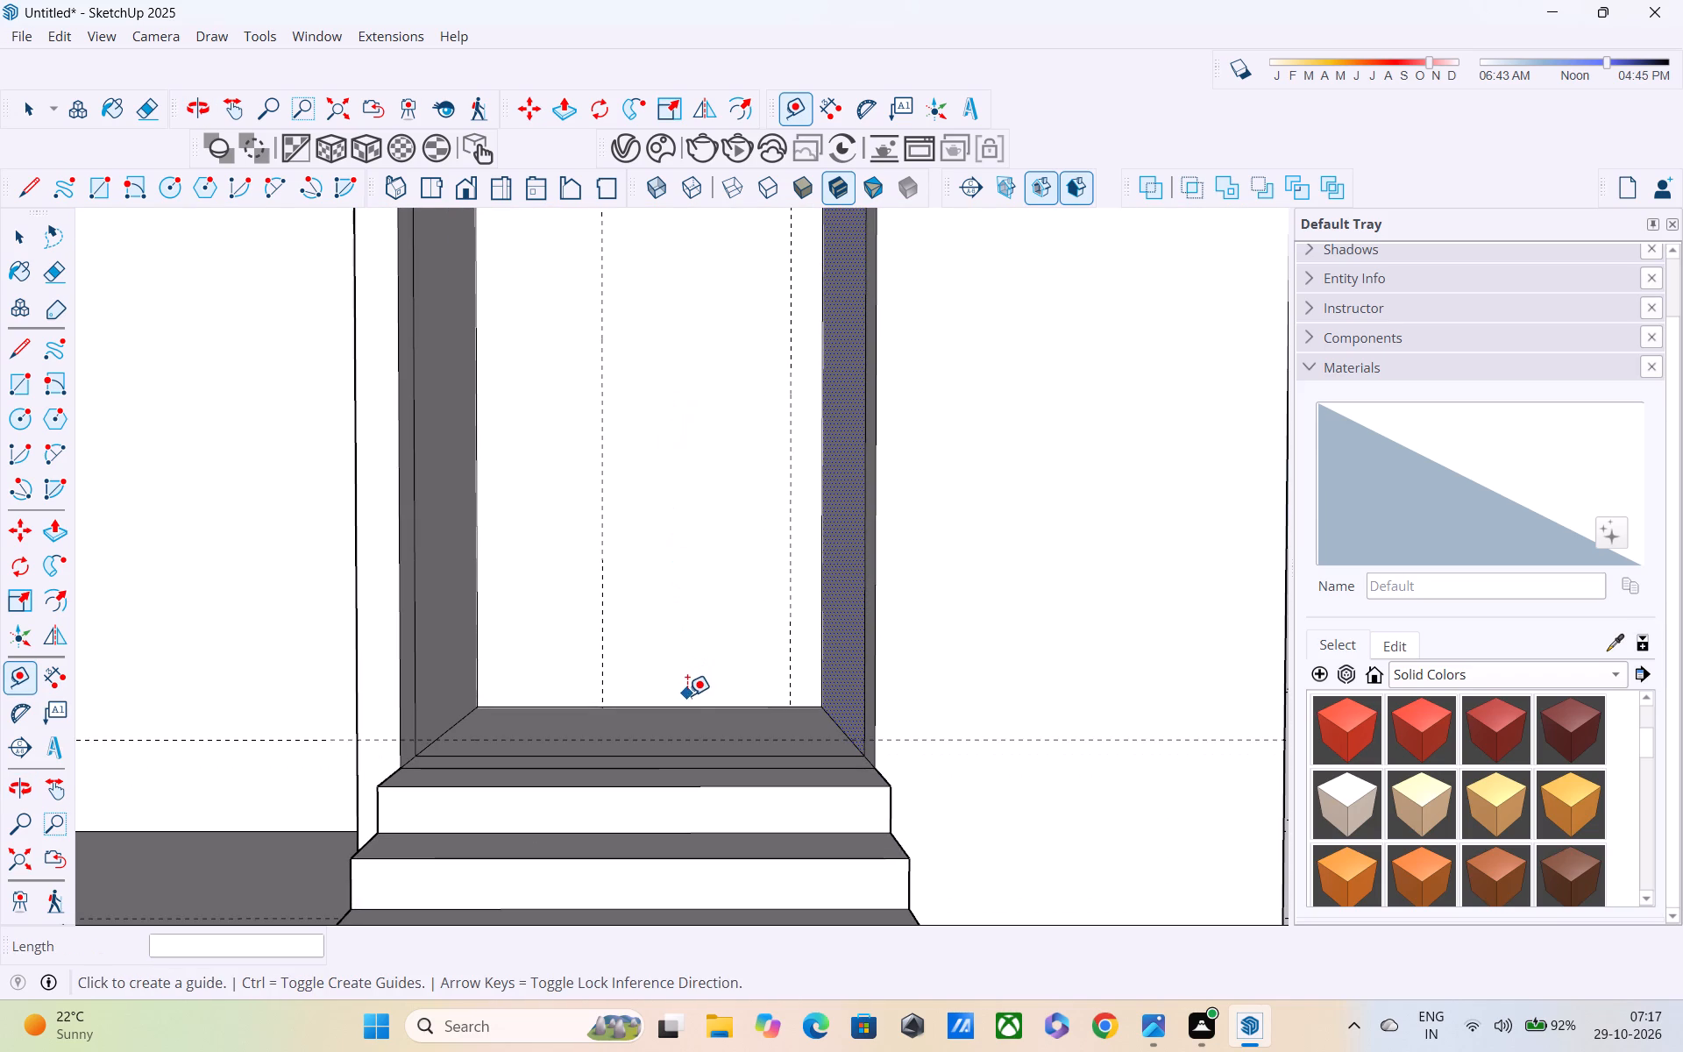
click(681, 708)
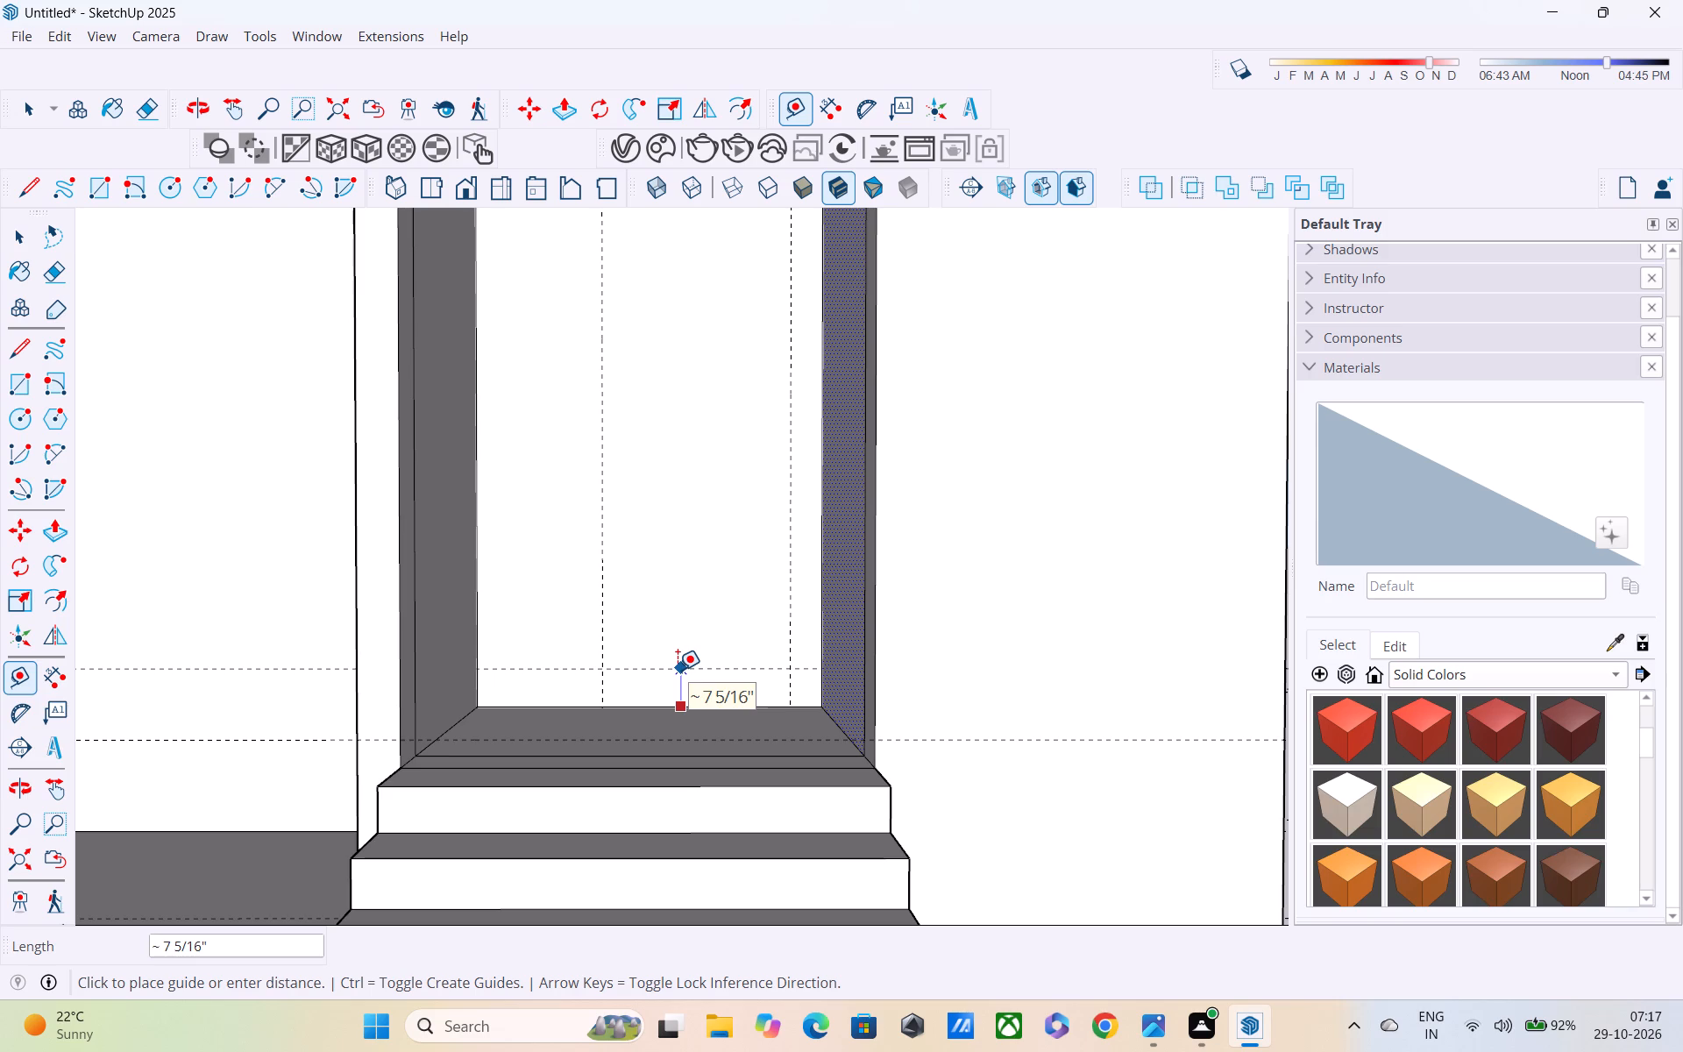
text(6")
key(Return)
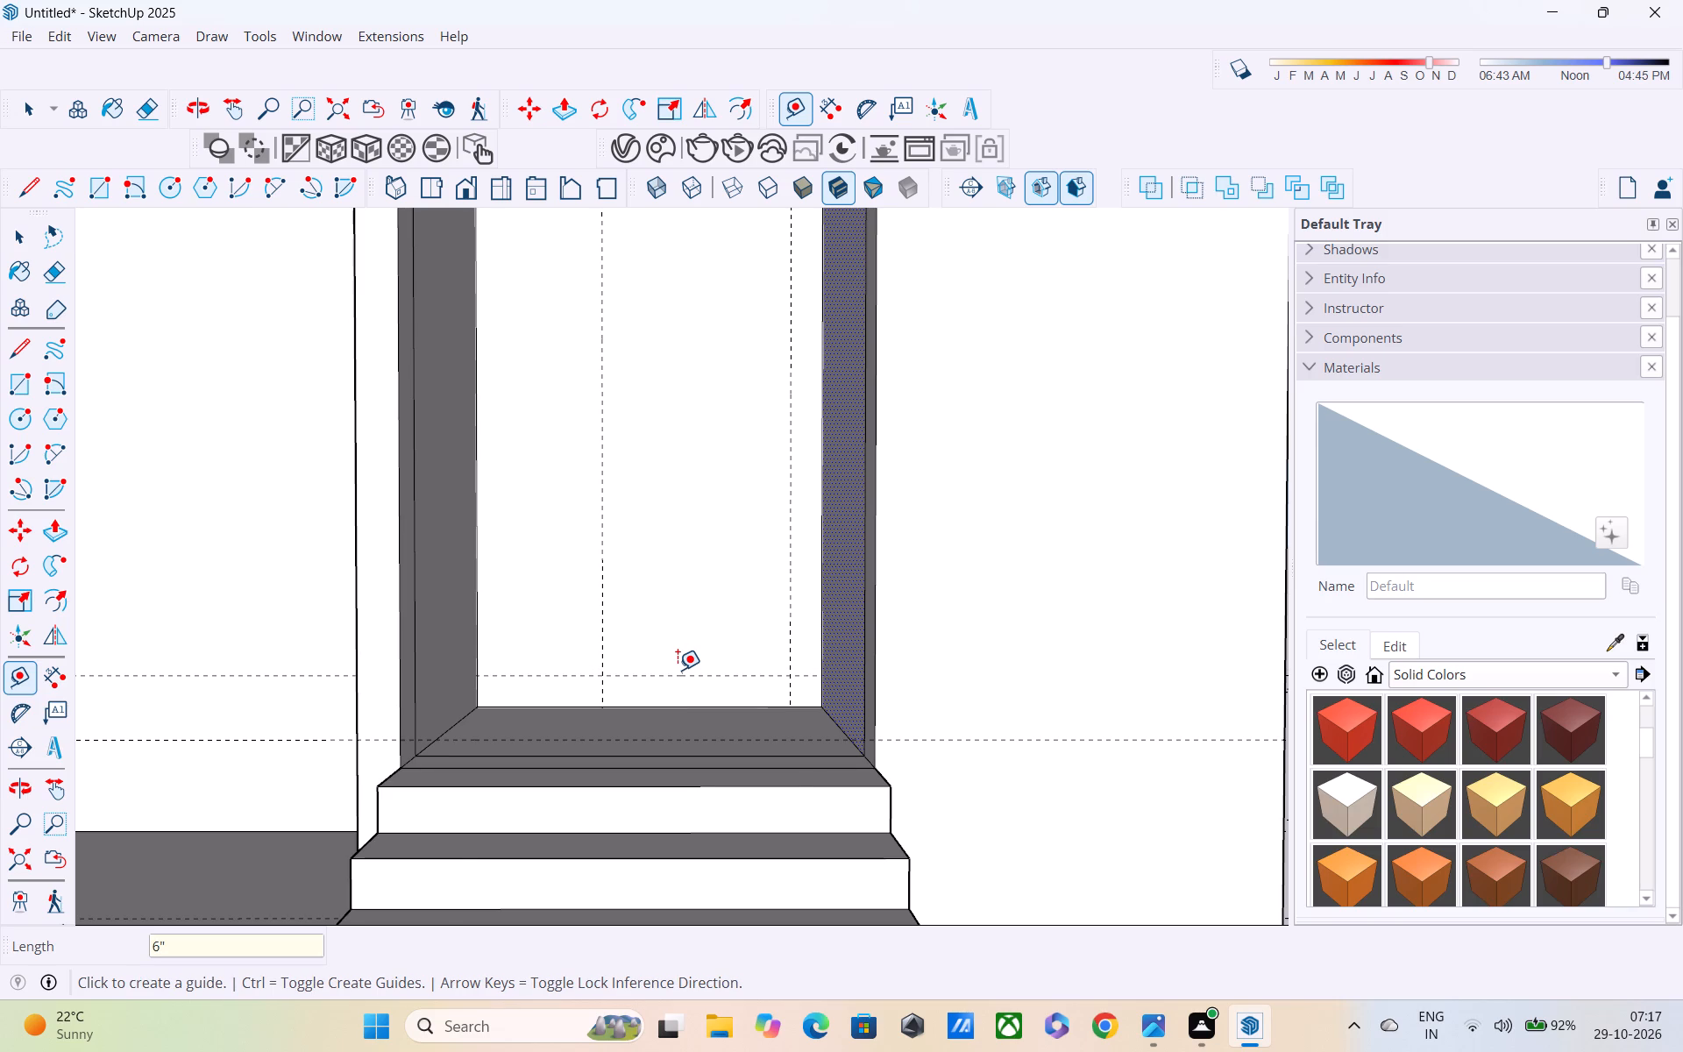
Place a second horizontal guide on the recess's back wall, 7' above the 6" guide.
middle_drag(662, 673, 662, 764)
click(662, 764)
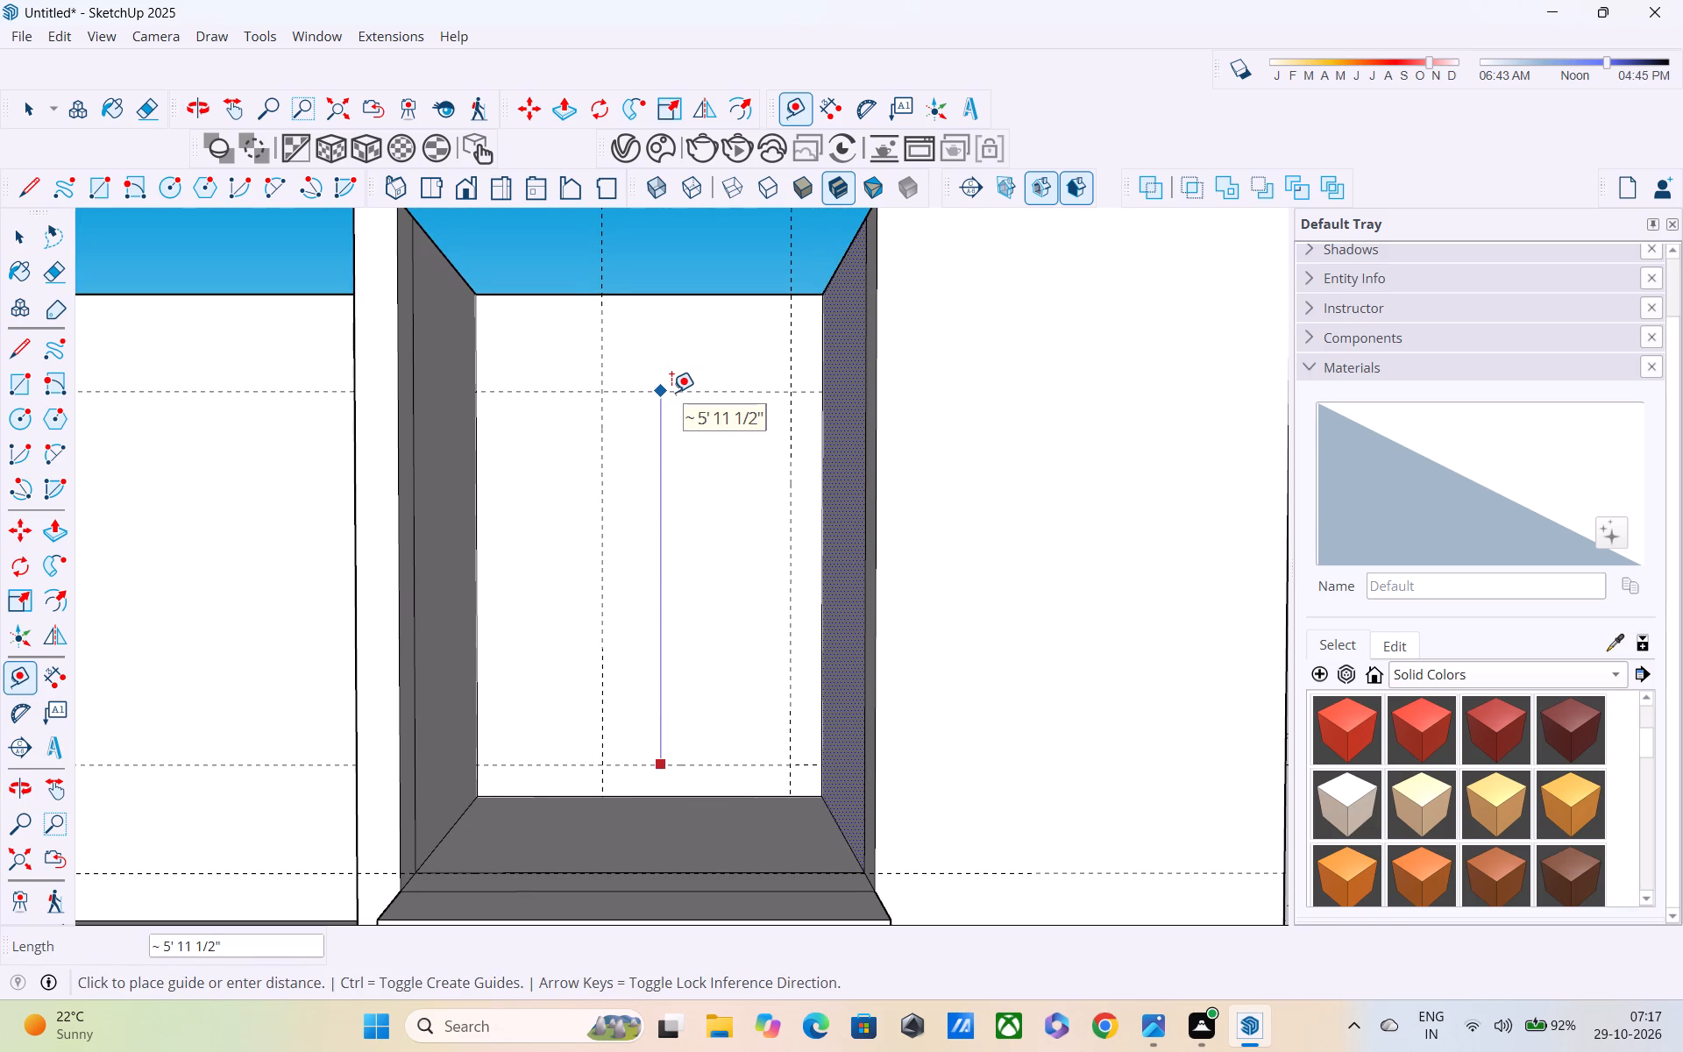
text(7')
key(Return)
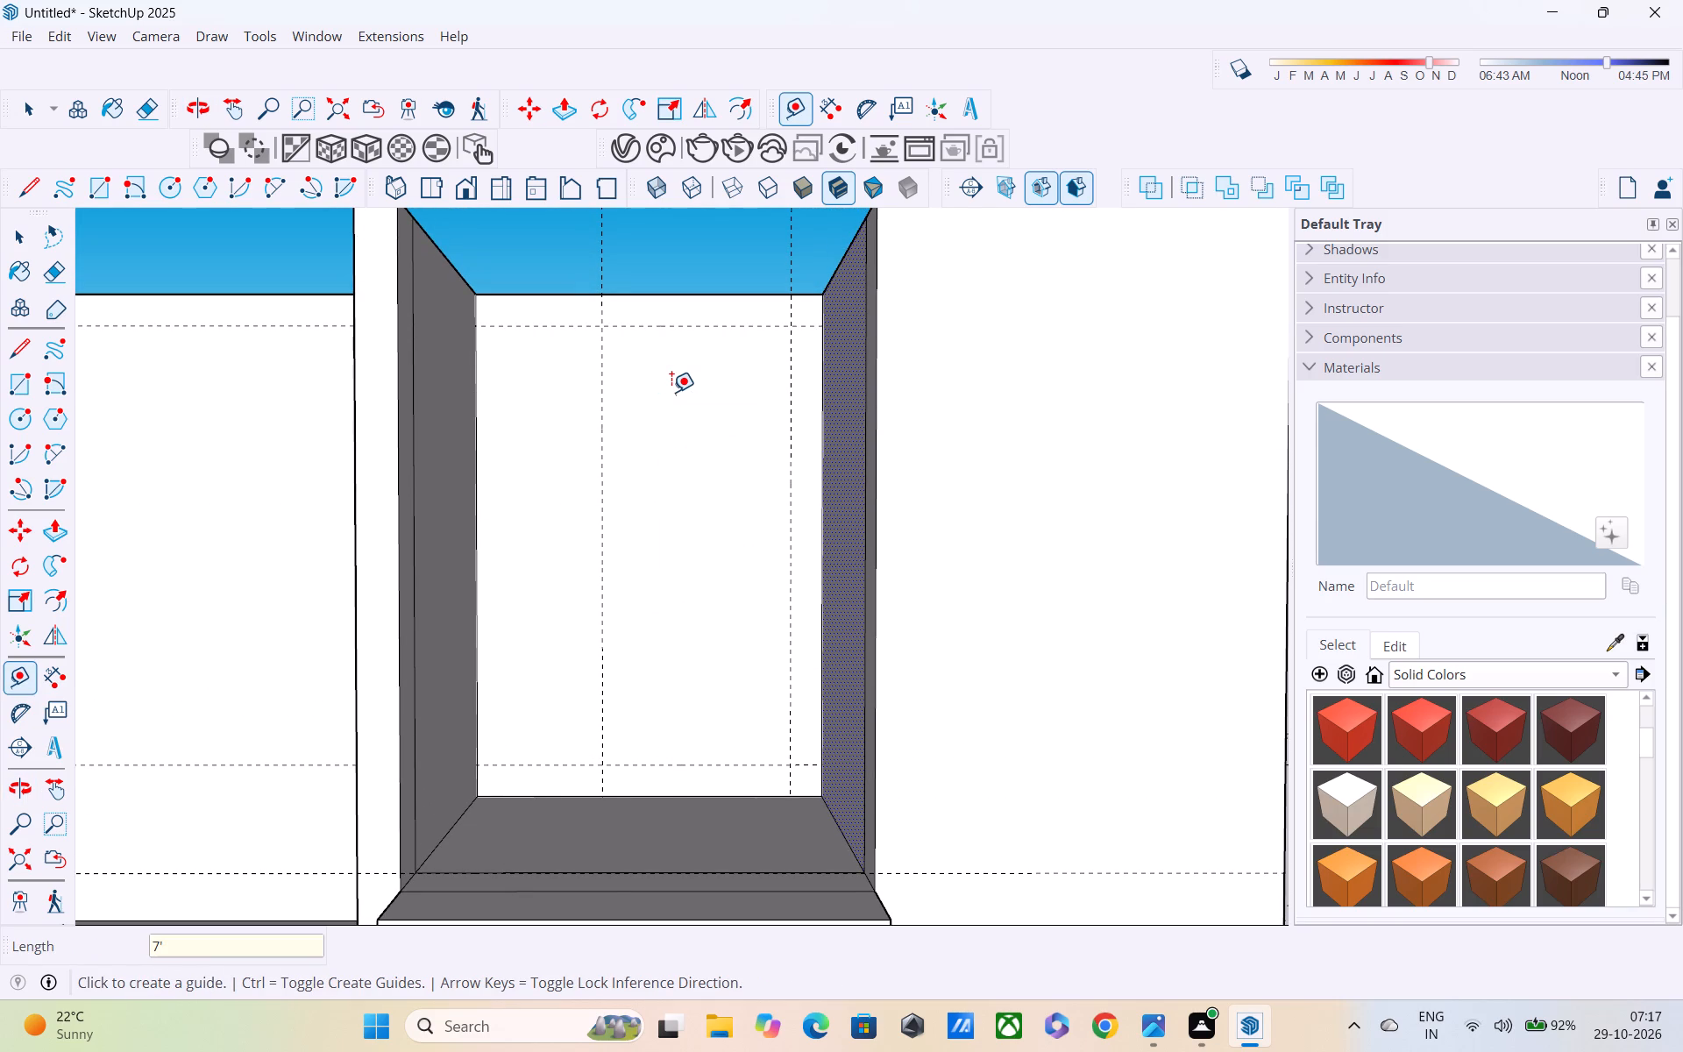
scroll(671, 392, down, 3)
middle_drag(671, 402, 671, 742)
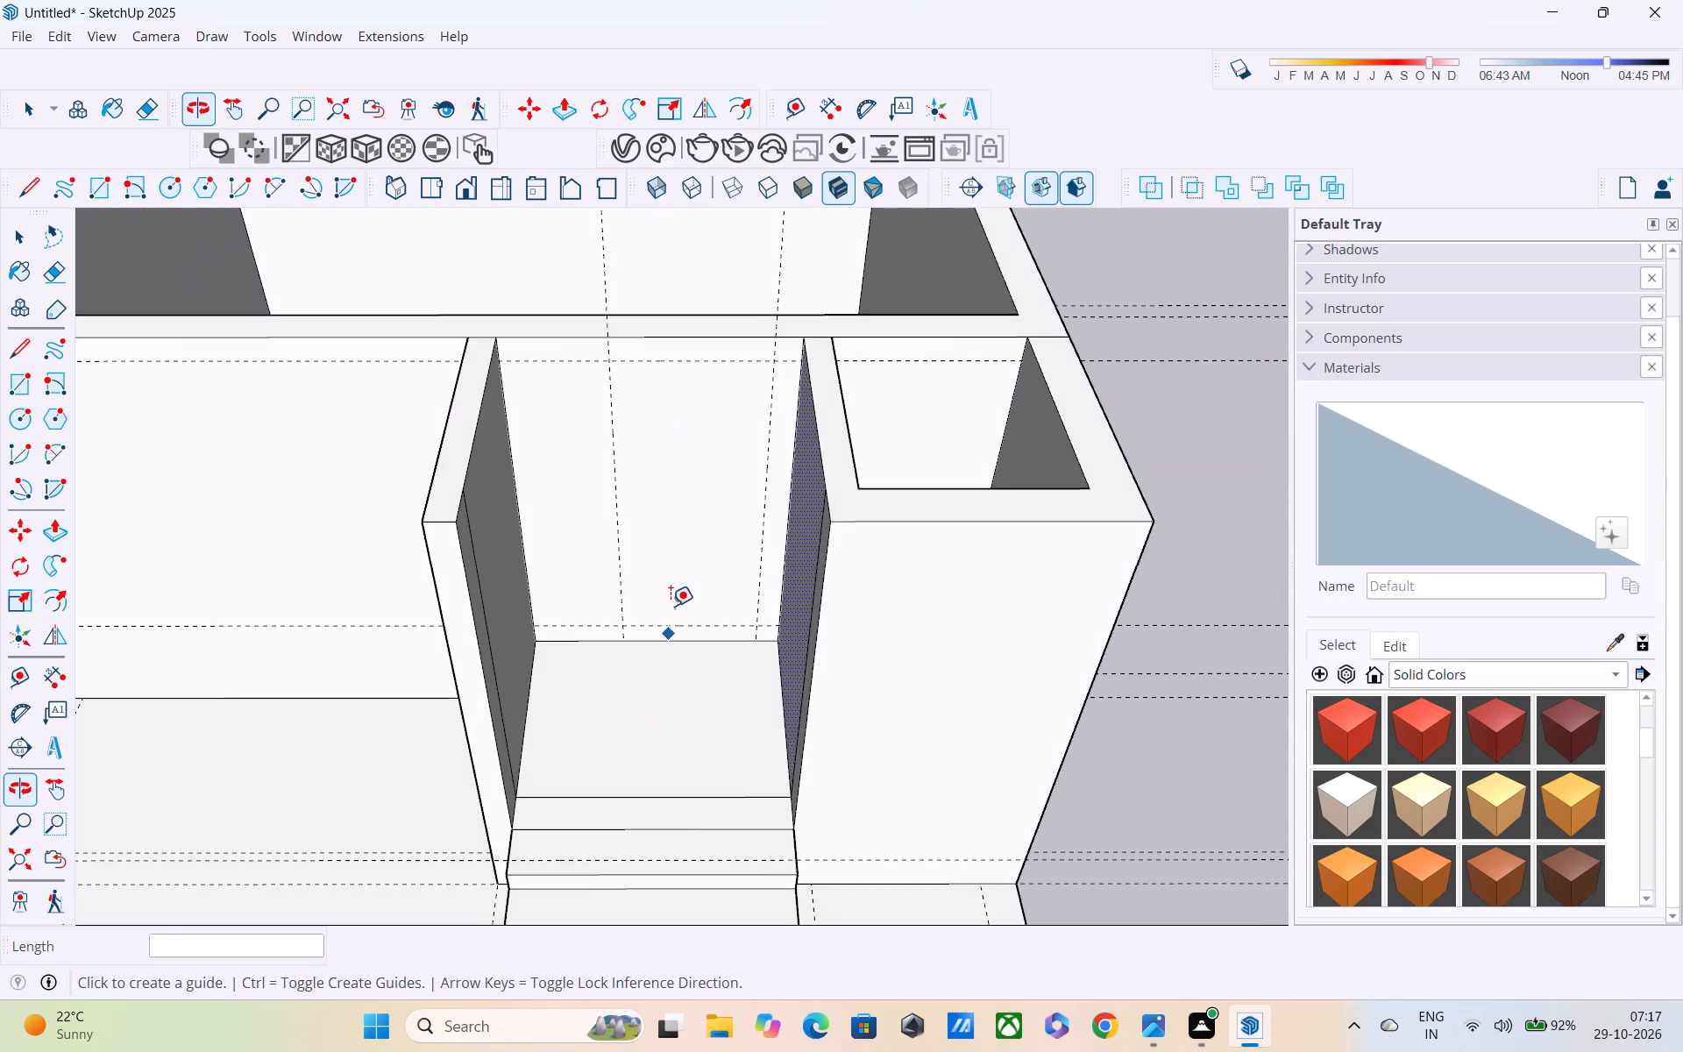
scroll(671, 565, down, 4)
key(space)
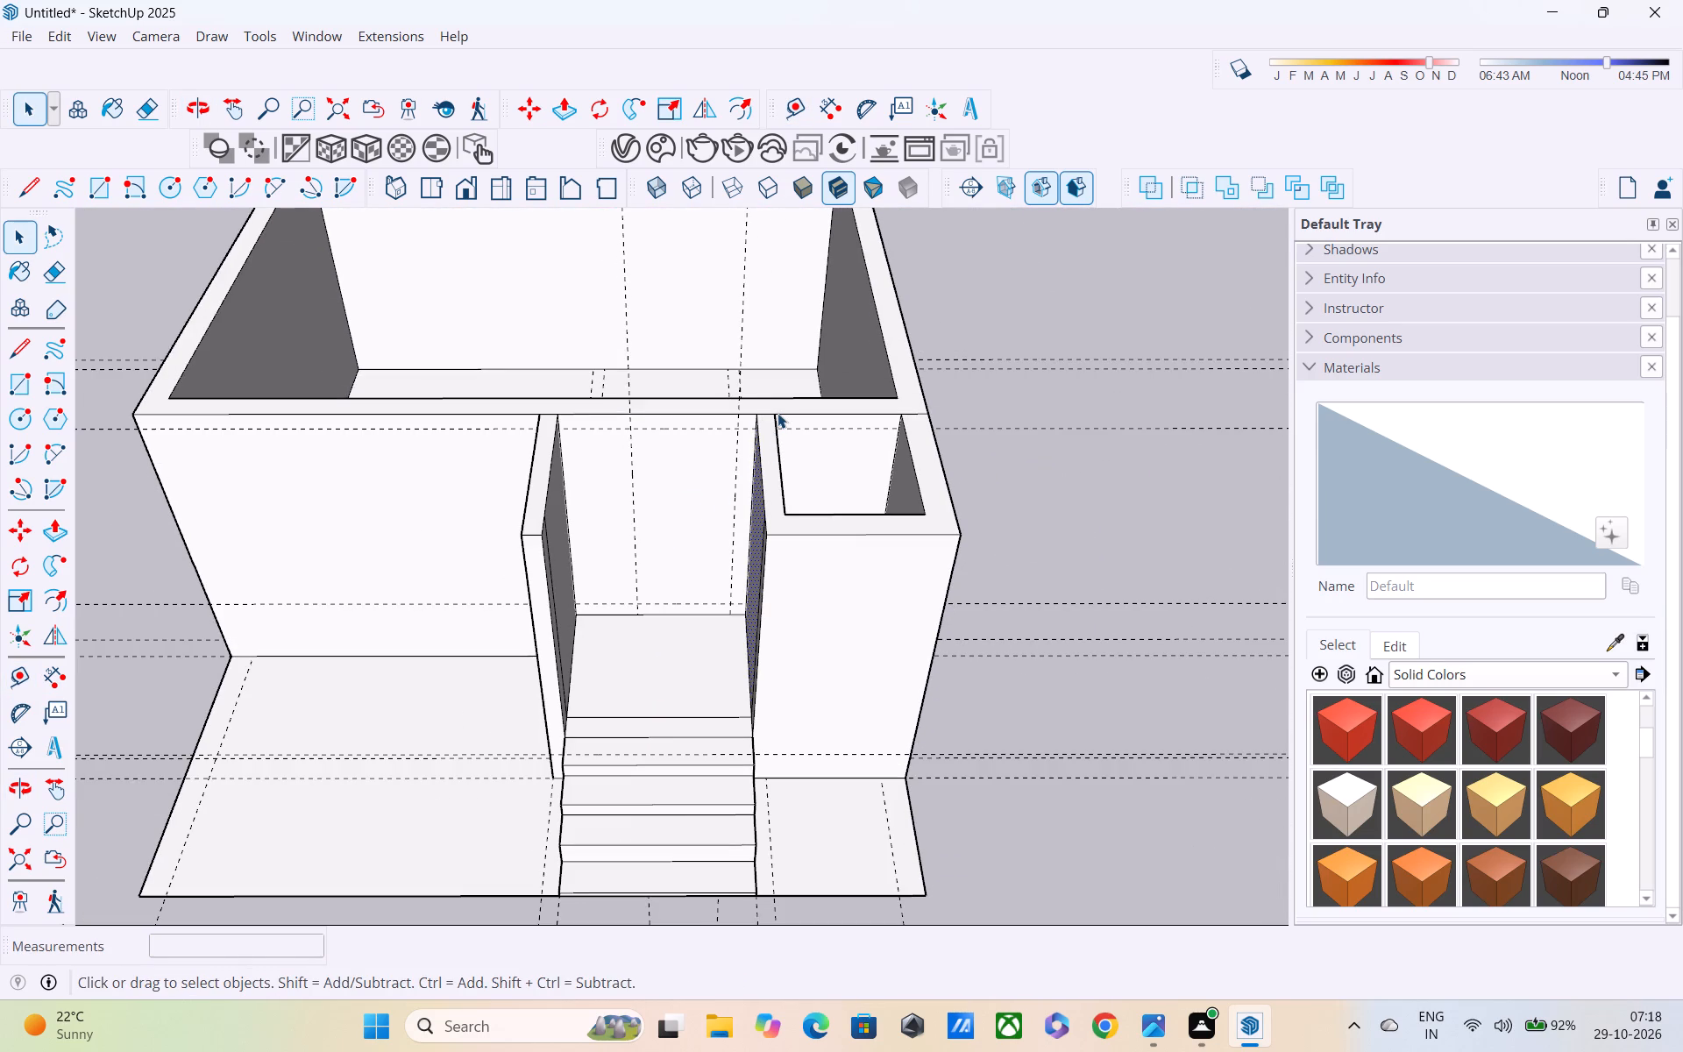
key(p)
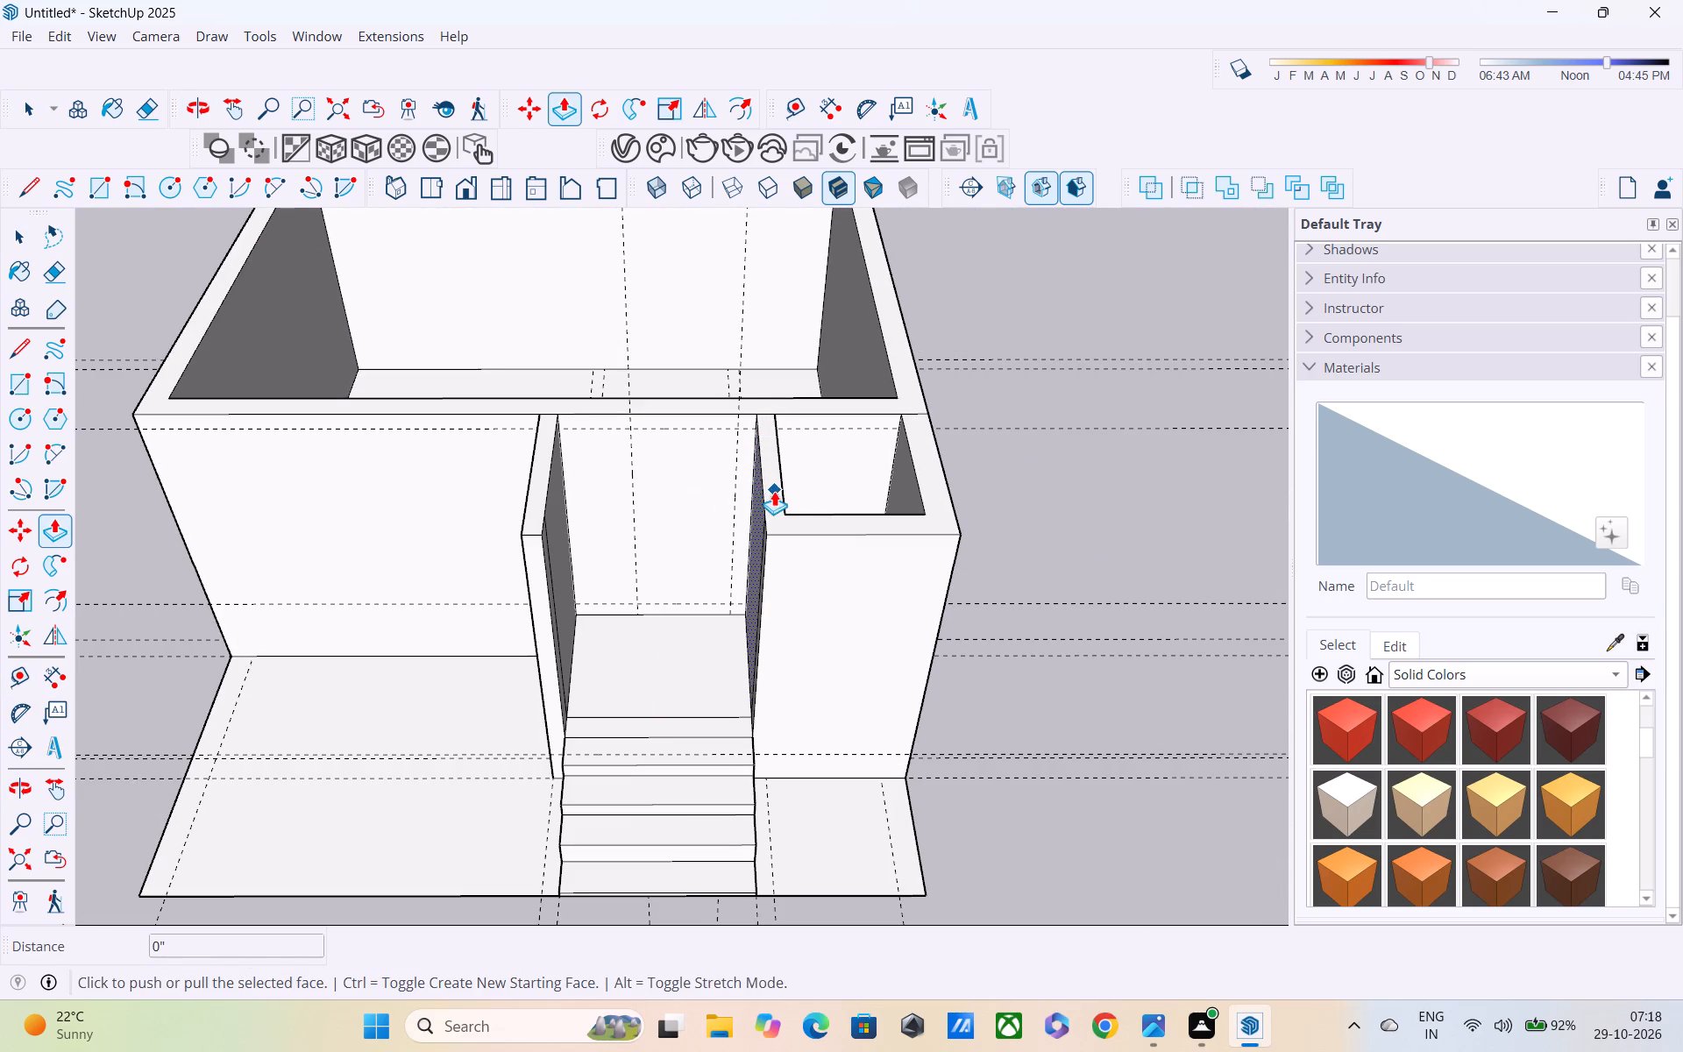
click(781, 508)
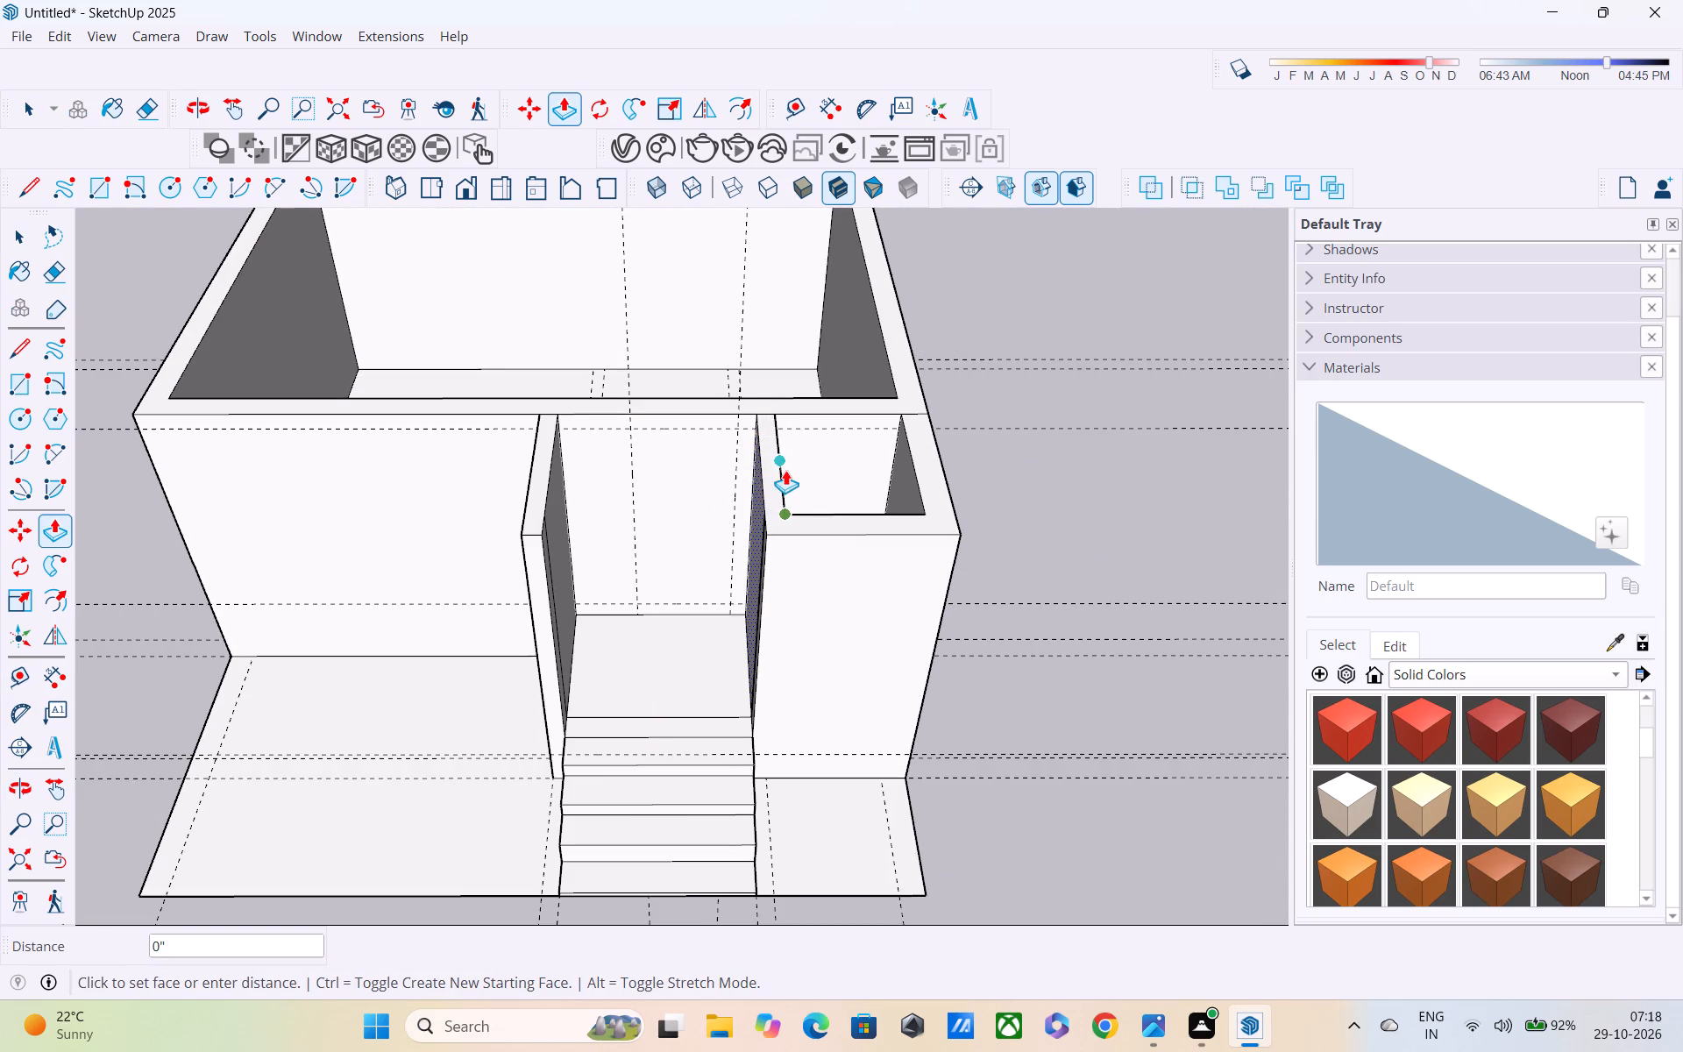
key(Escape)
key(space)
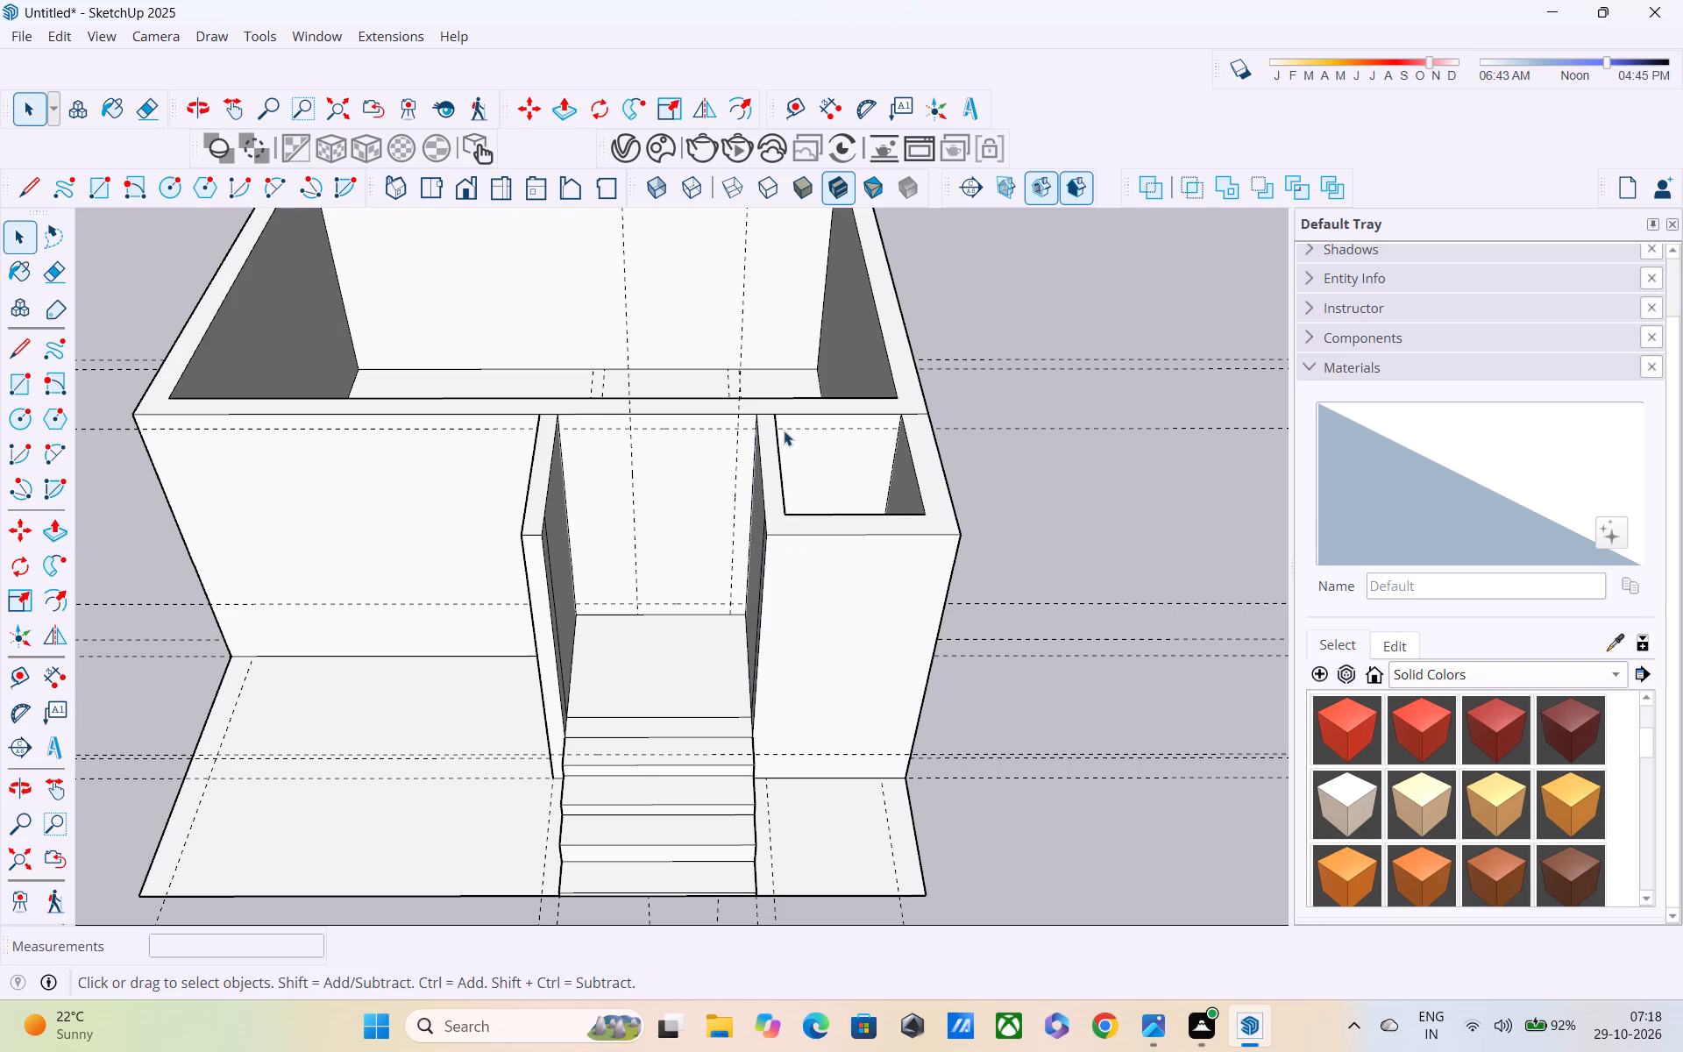
Push/Pull the top face of the main room's walls up by 2'.
click(784, 409)
key(p)
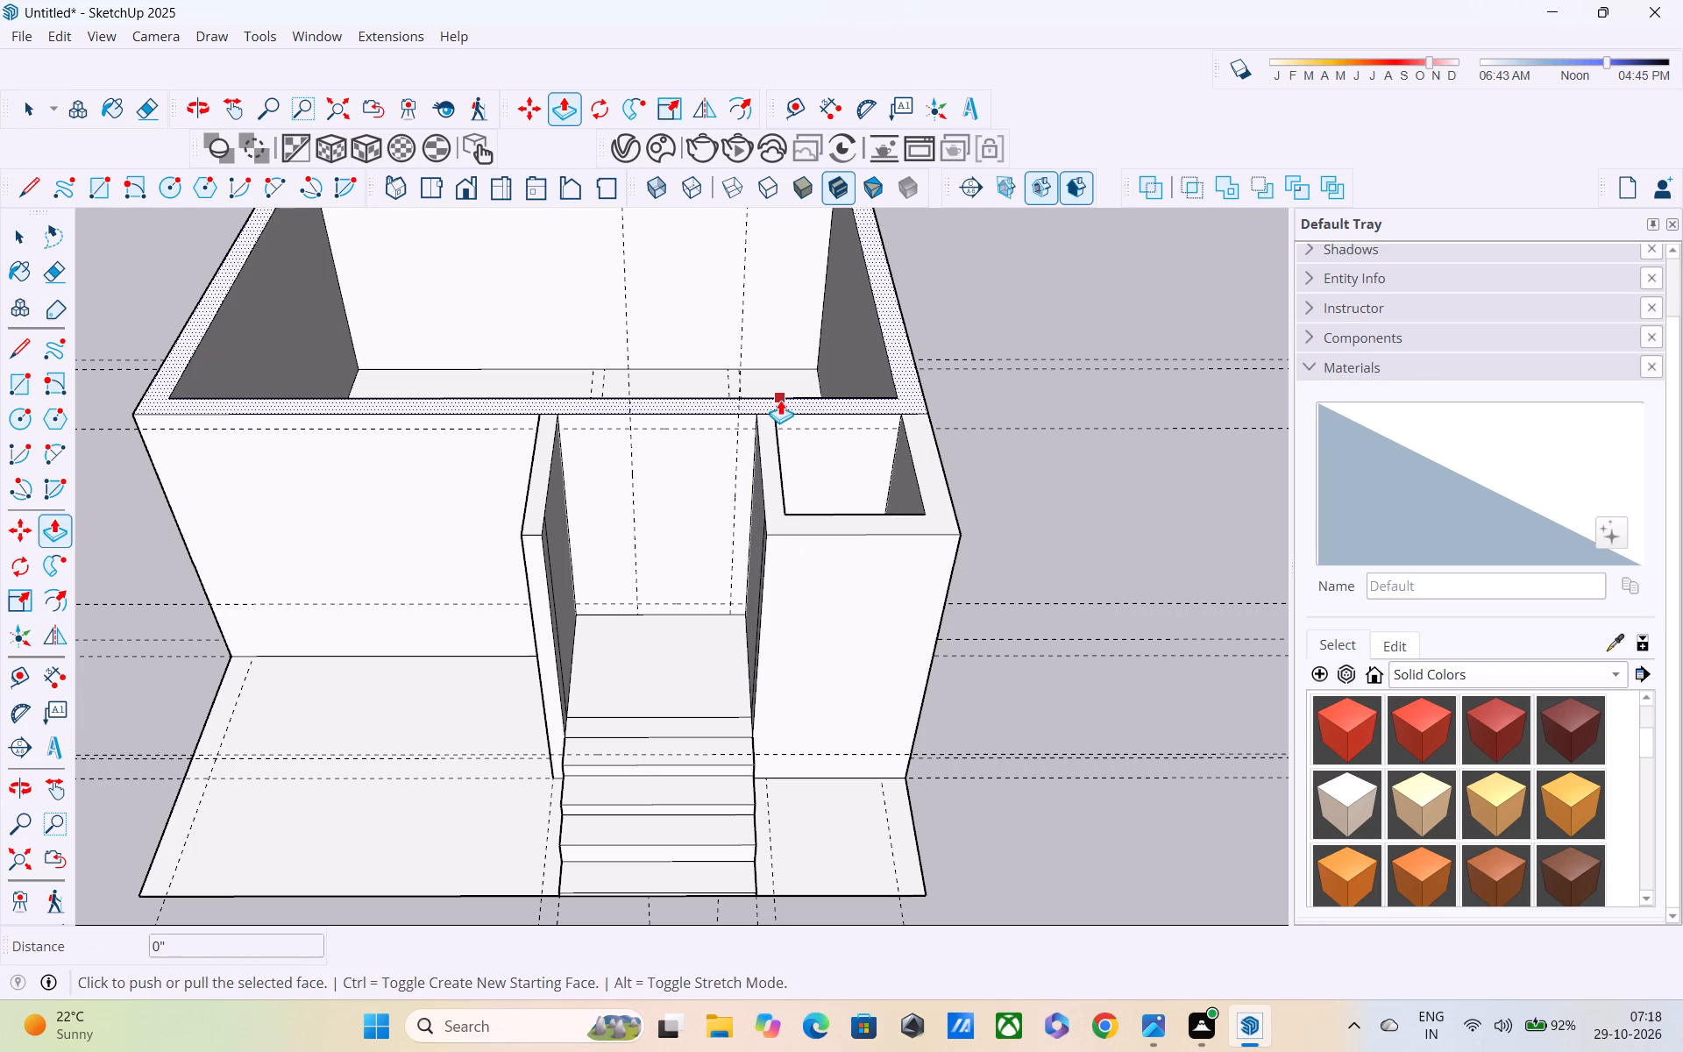
click(780, 400)
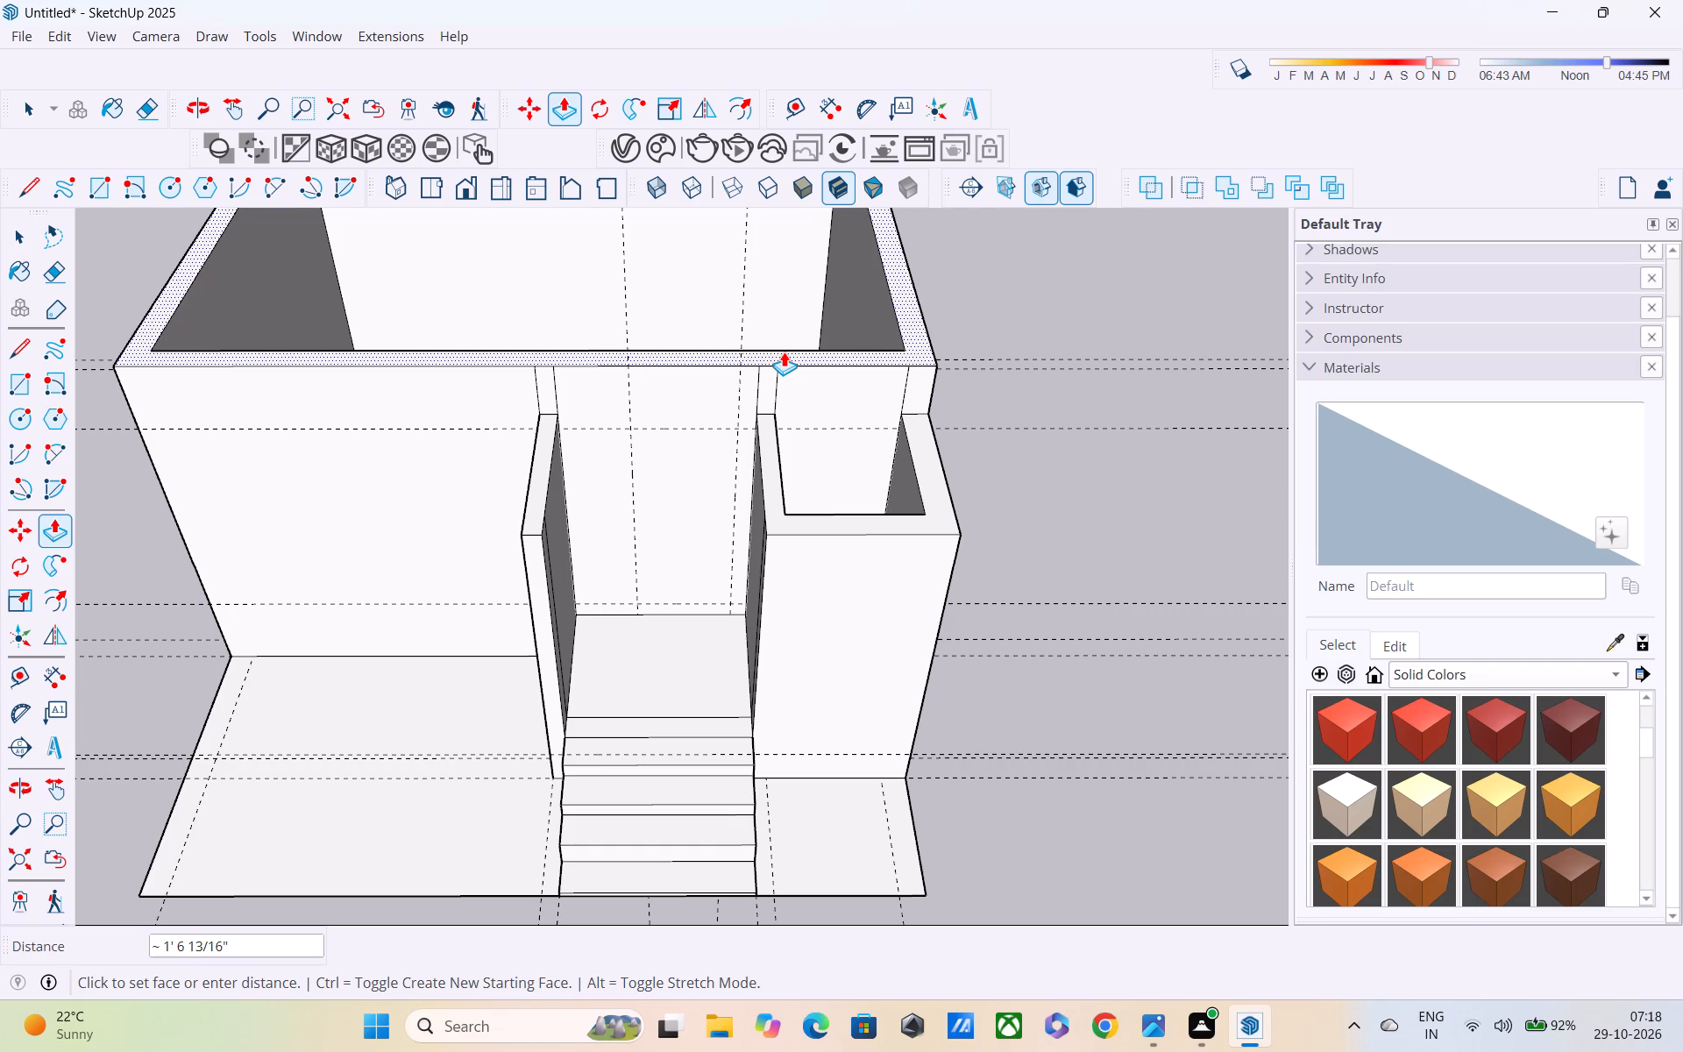
text(2')
key(Return)
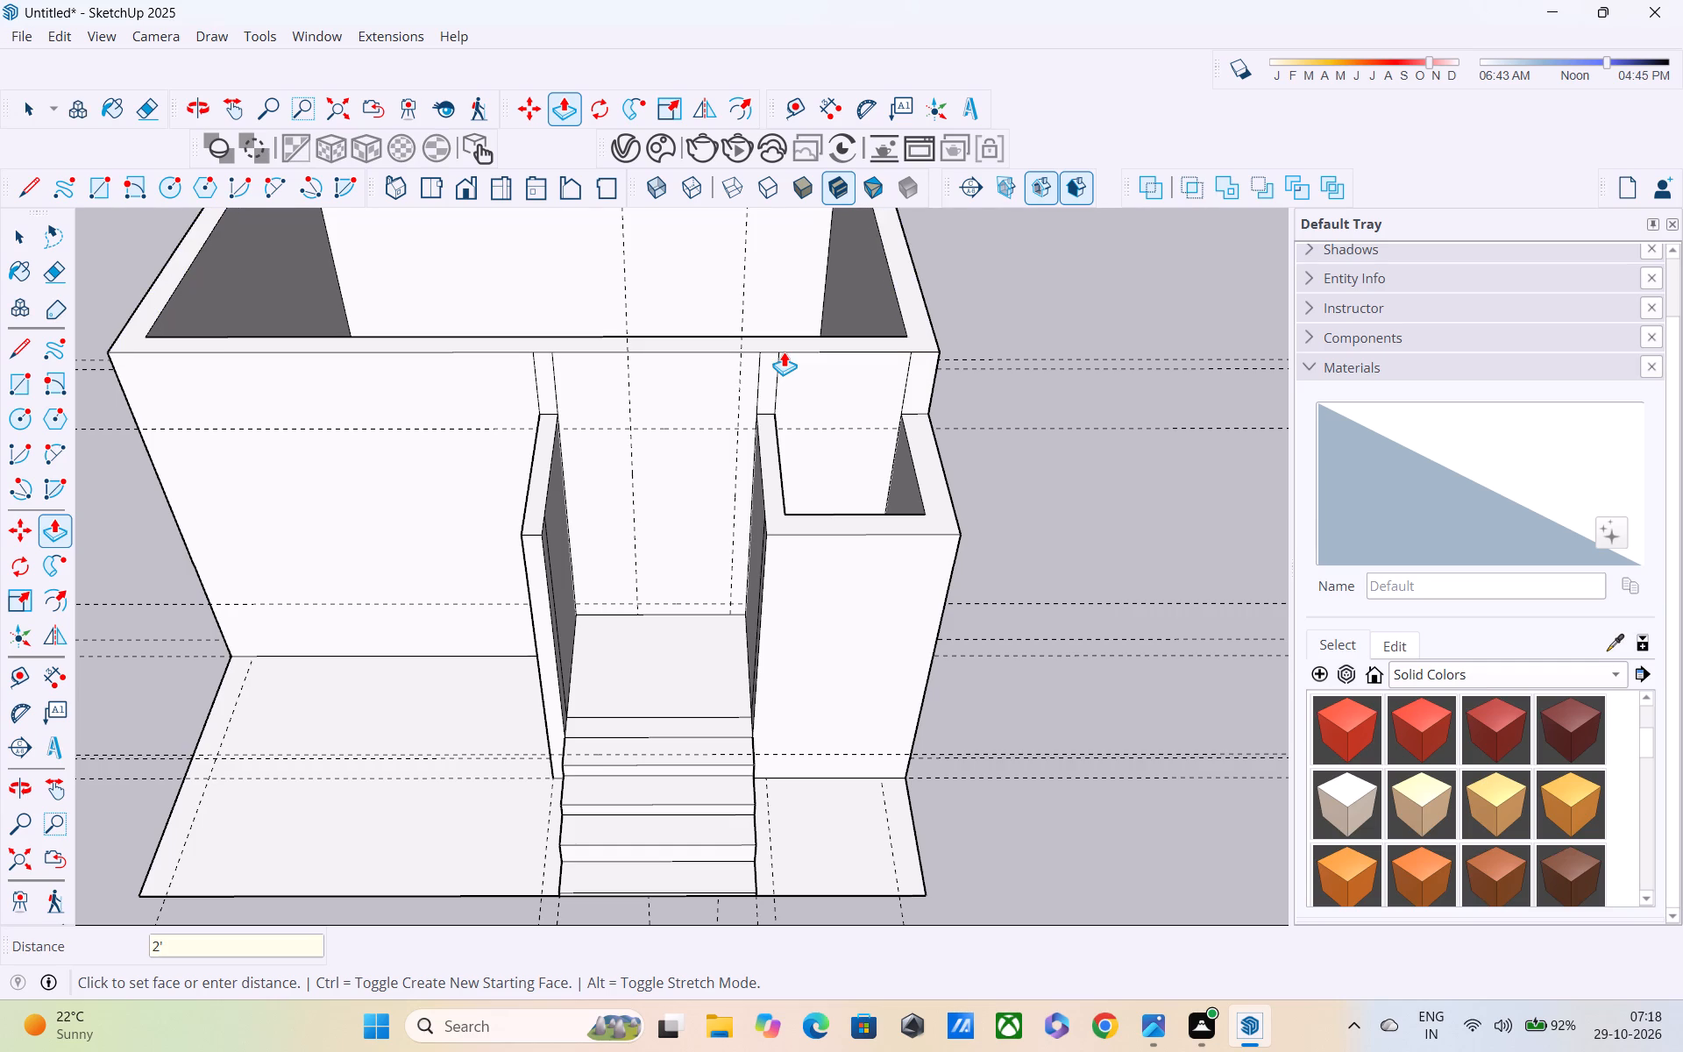
Raise the tops of the recess's thin side wall and the small room's walls by the same 2'.
scroll(784, 352, down, 3)
middle_drag(766, 390, 1252, 216)
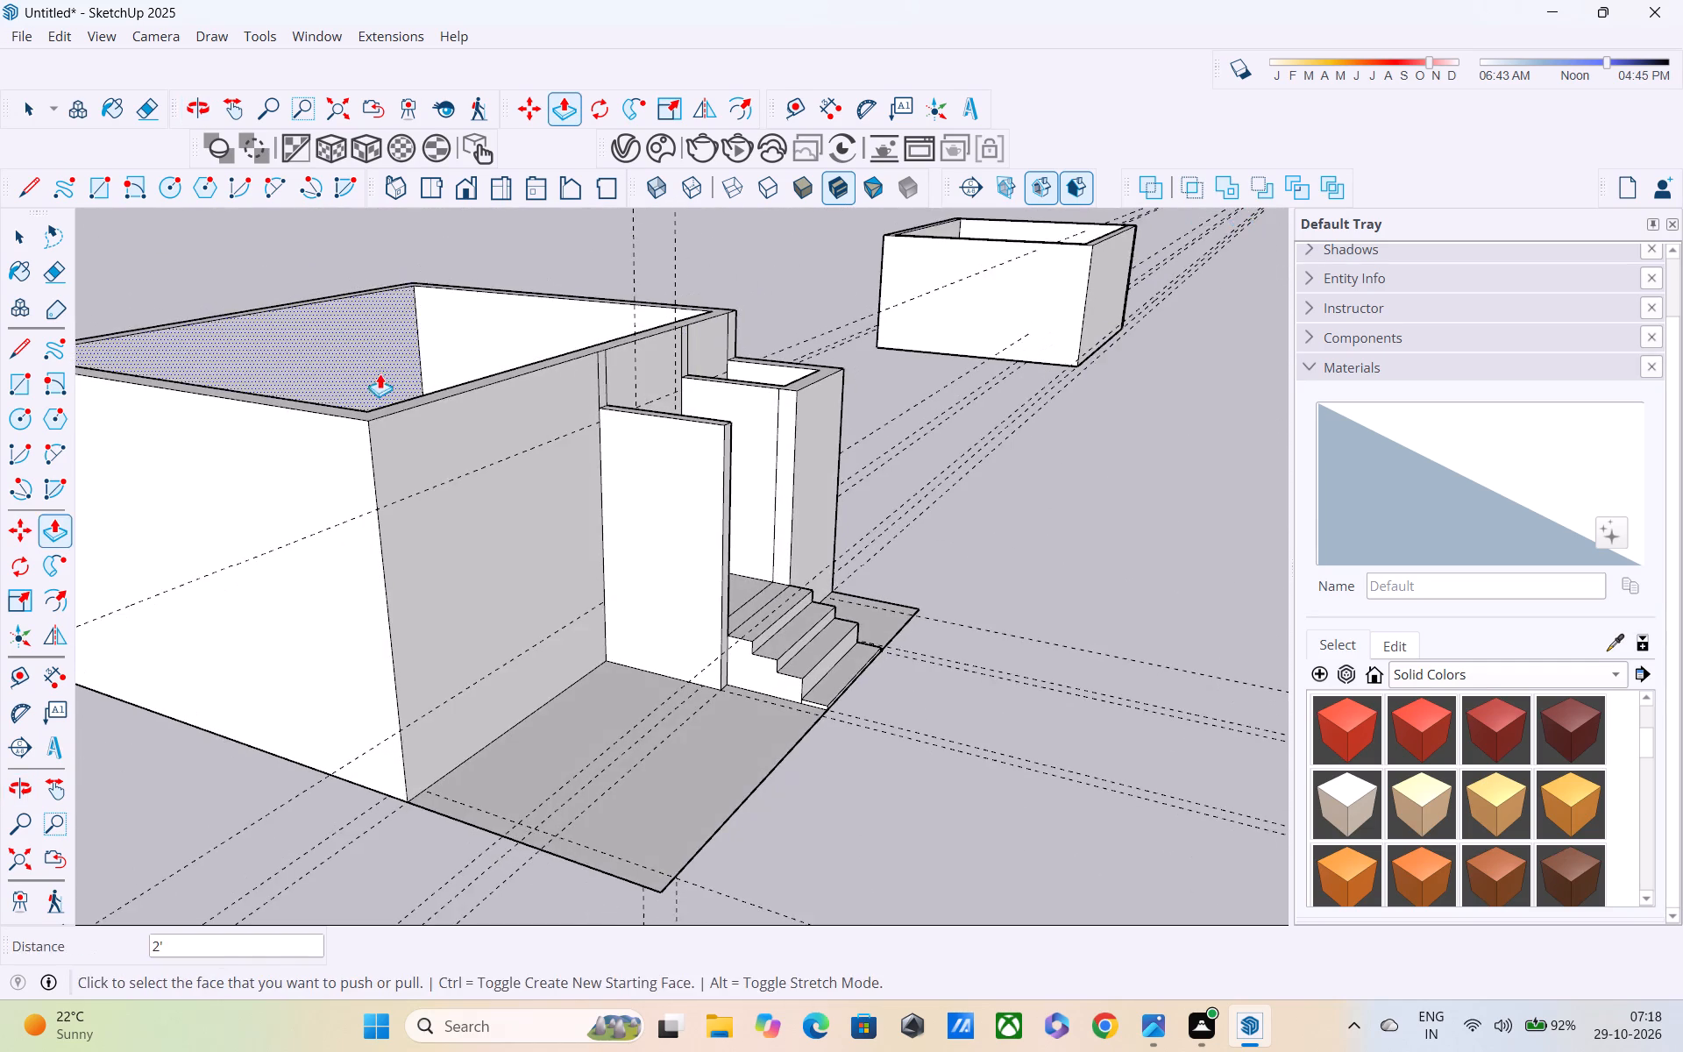
middle_drag(380, 373, 557, 464)
scroll(709, 421, up, 8)
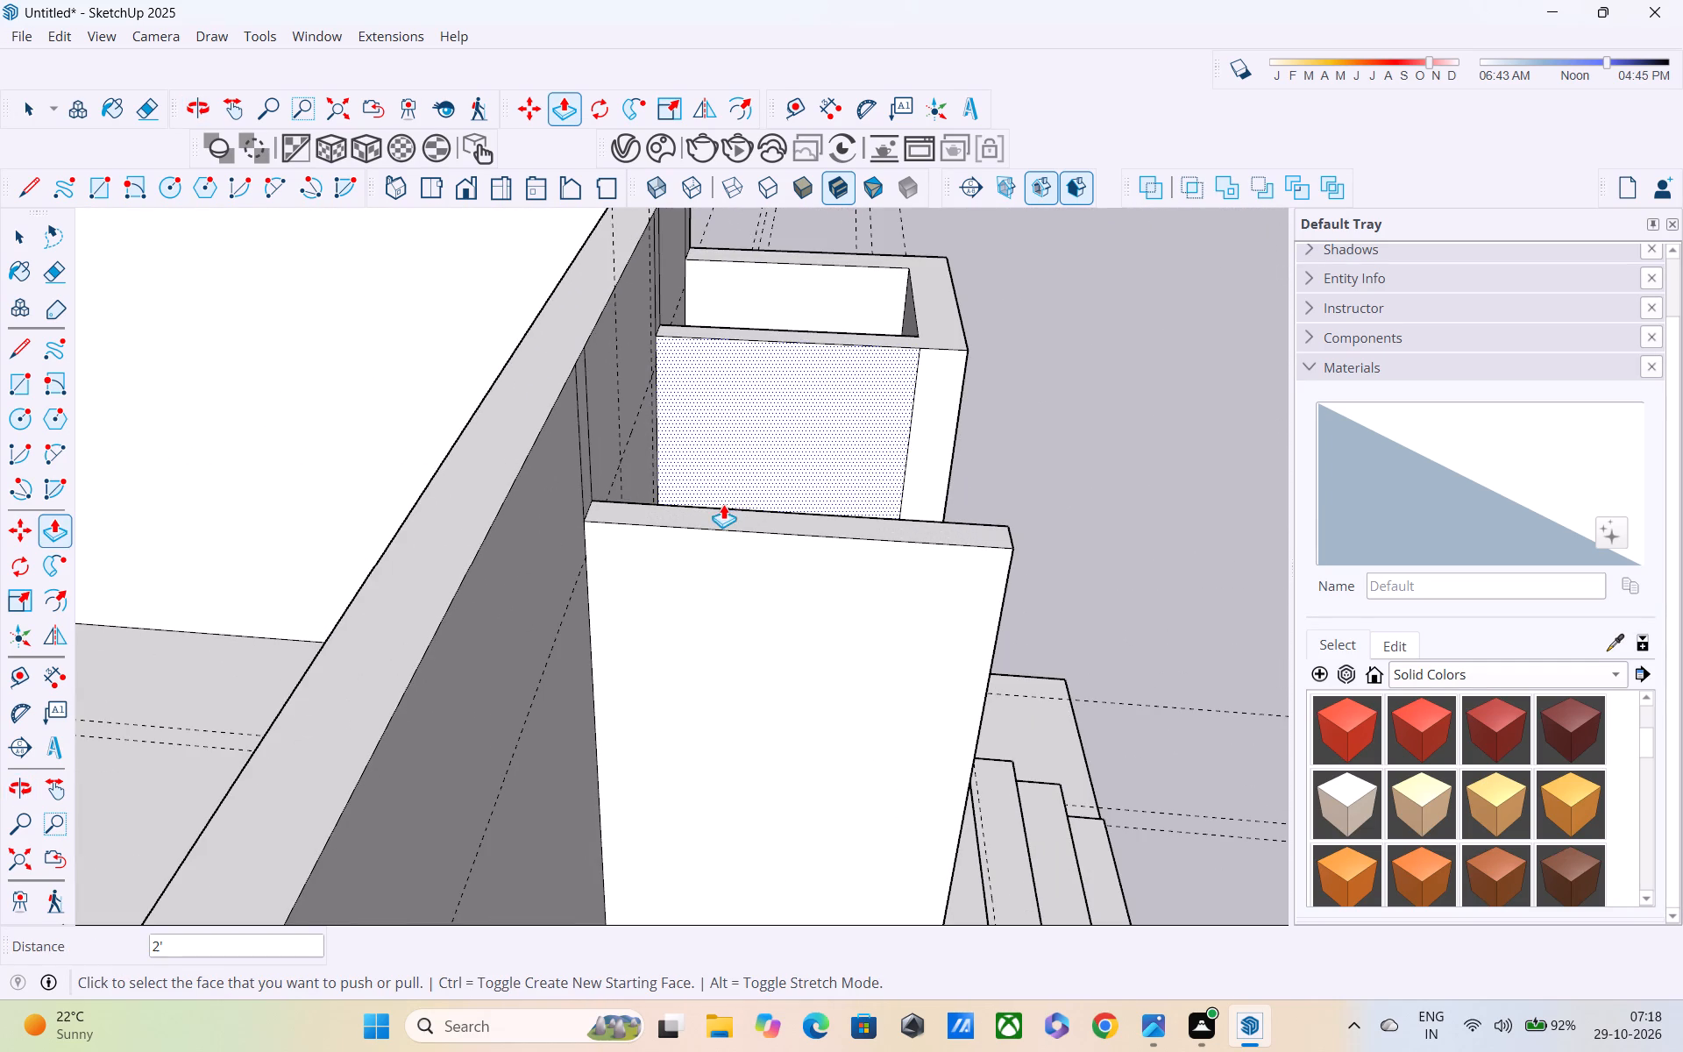
double_click(725, 517)
middle_drag(870, 464, 269, 421)
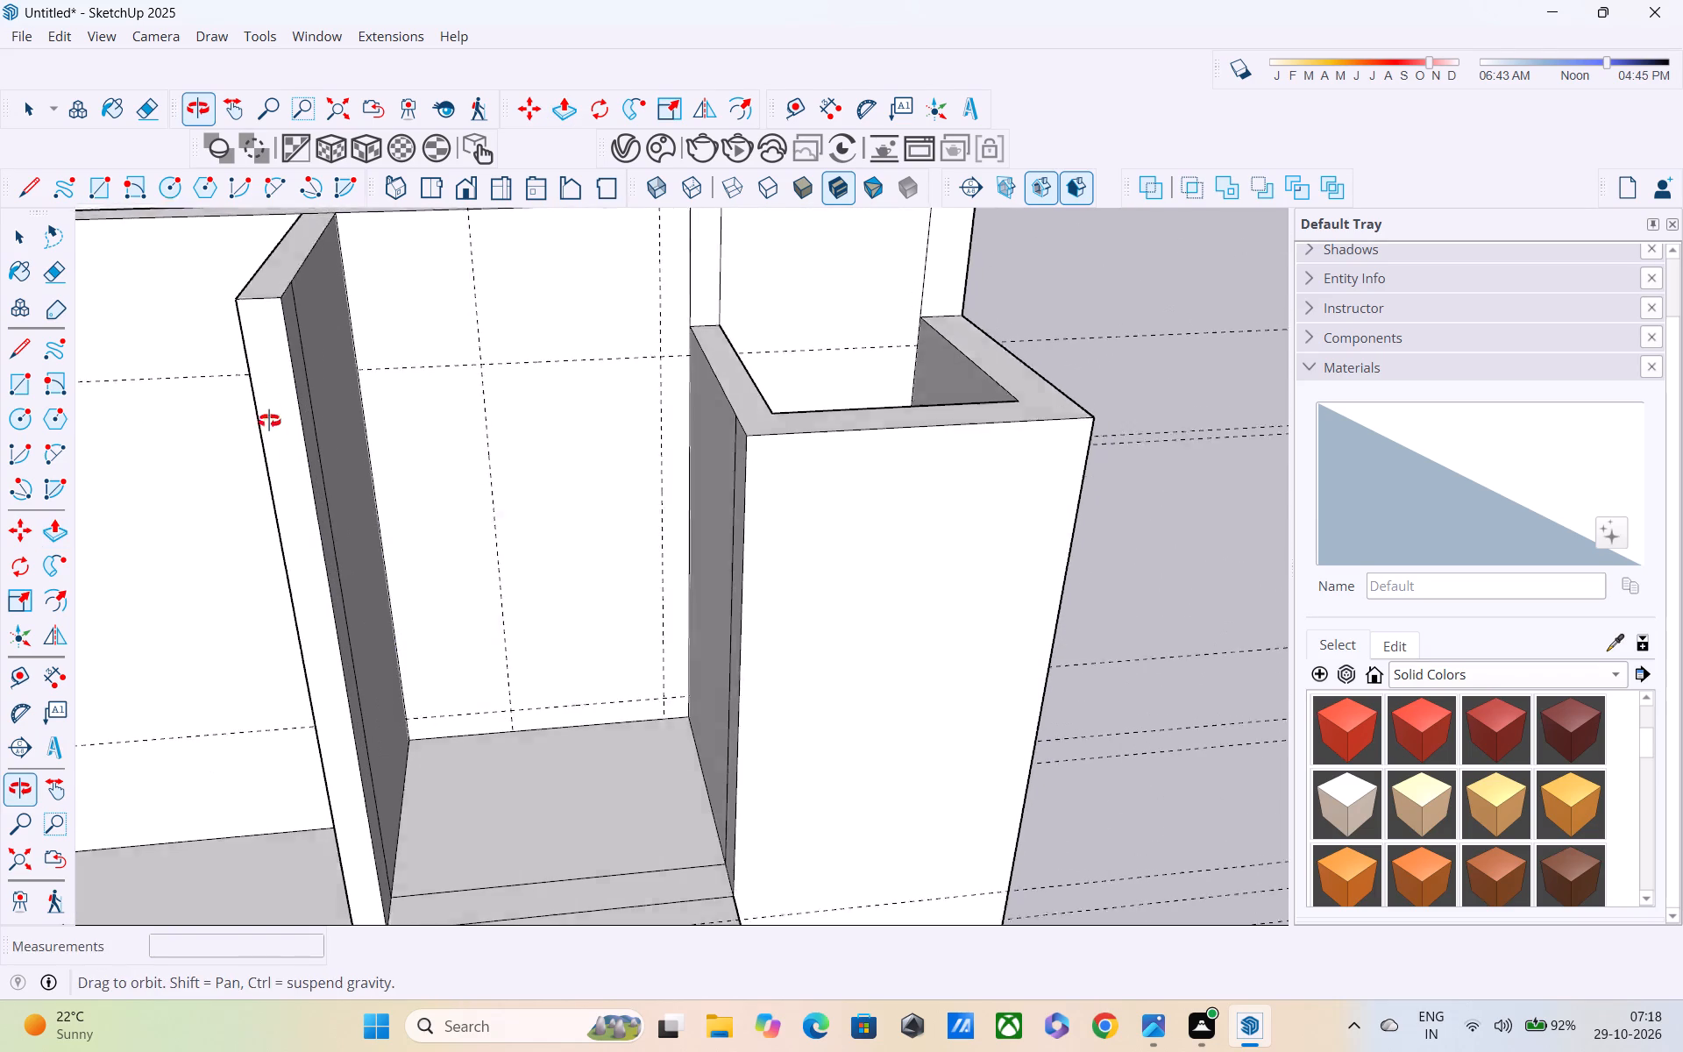
middle_drag(269, 421, 269, 418)
double_click(757, 400)
scroll(808, 388, down, 2)
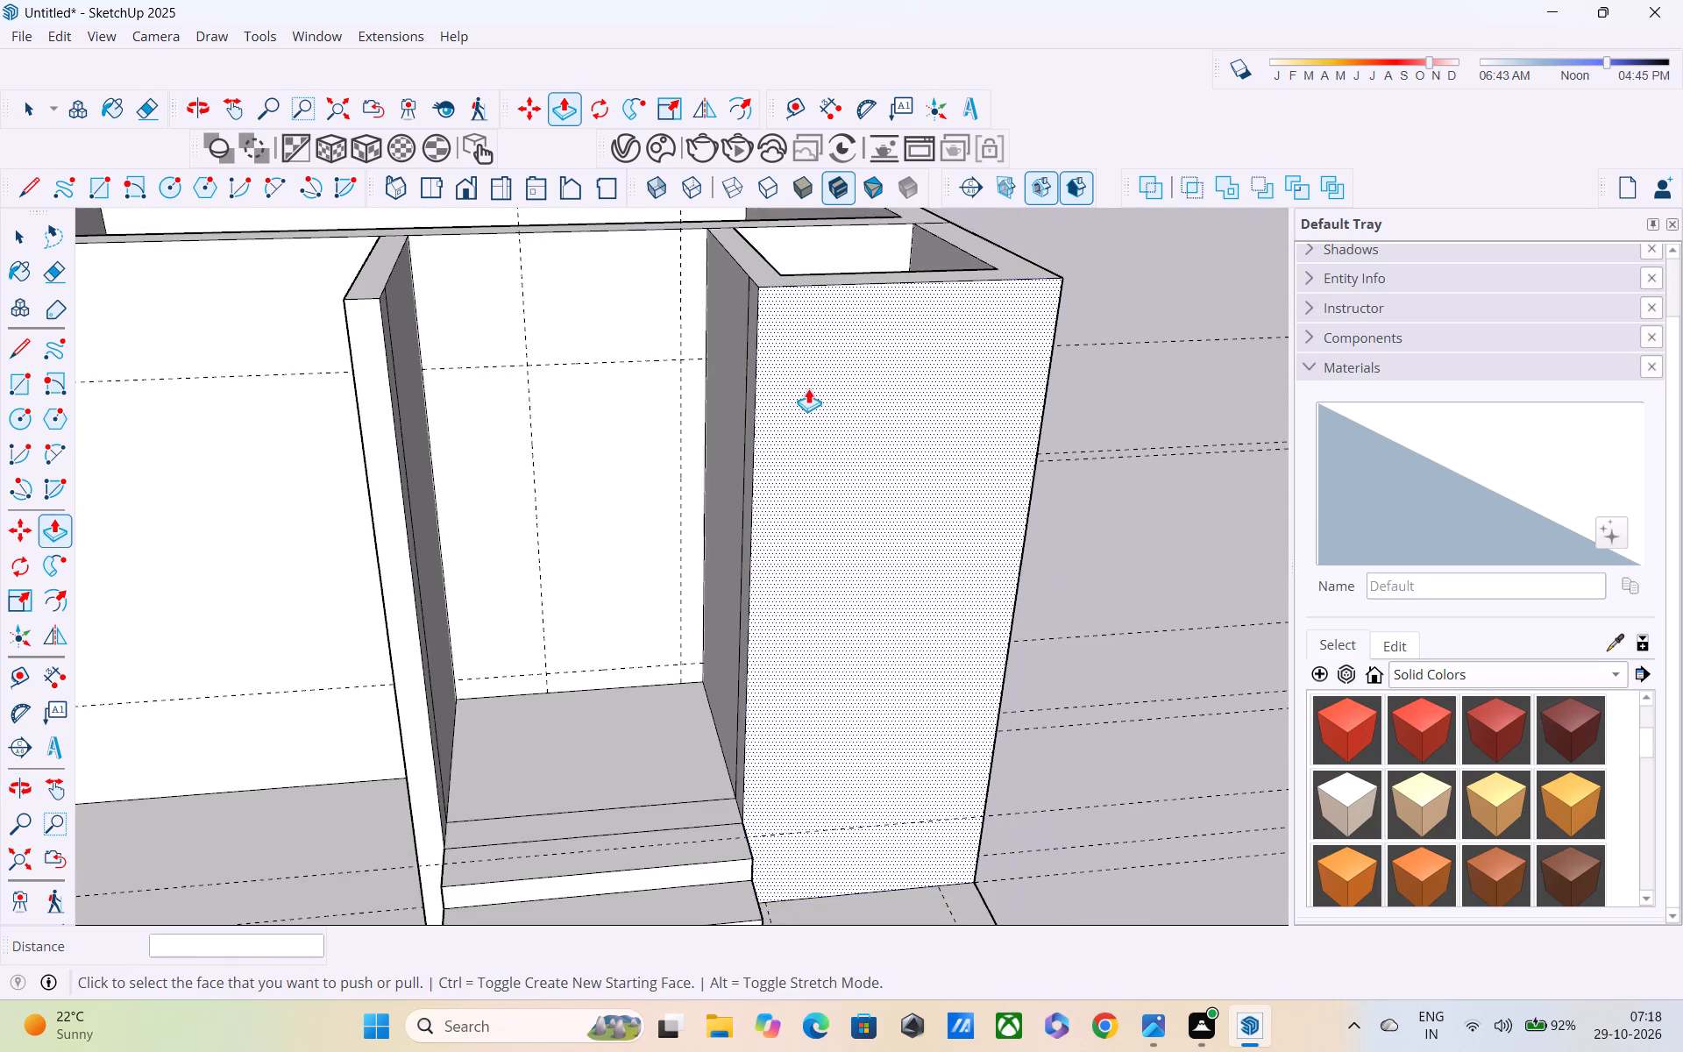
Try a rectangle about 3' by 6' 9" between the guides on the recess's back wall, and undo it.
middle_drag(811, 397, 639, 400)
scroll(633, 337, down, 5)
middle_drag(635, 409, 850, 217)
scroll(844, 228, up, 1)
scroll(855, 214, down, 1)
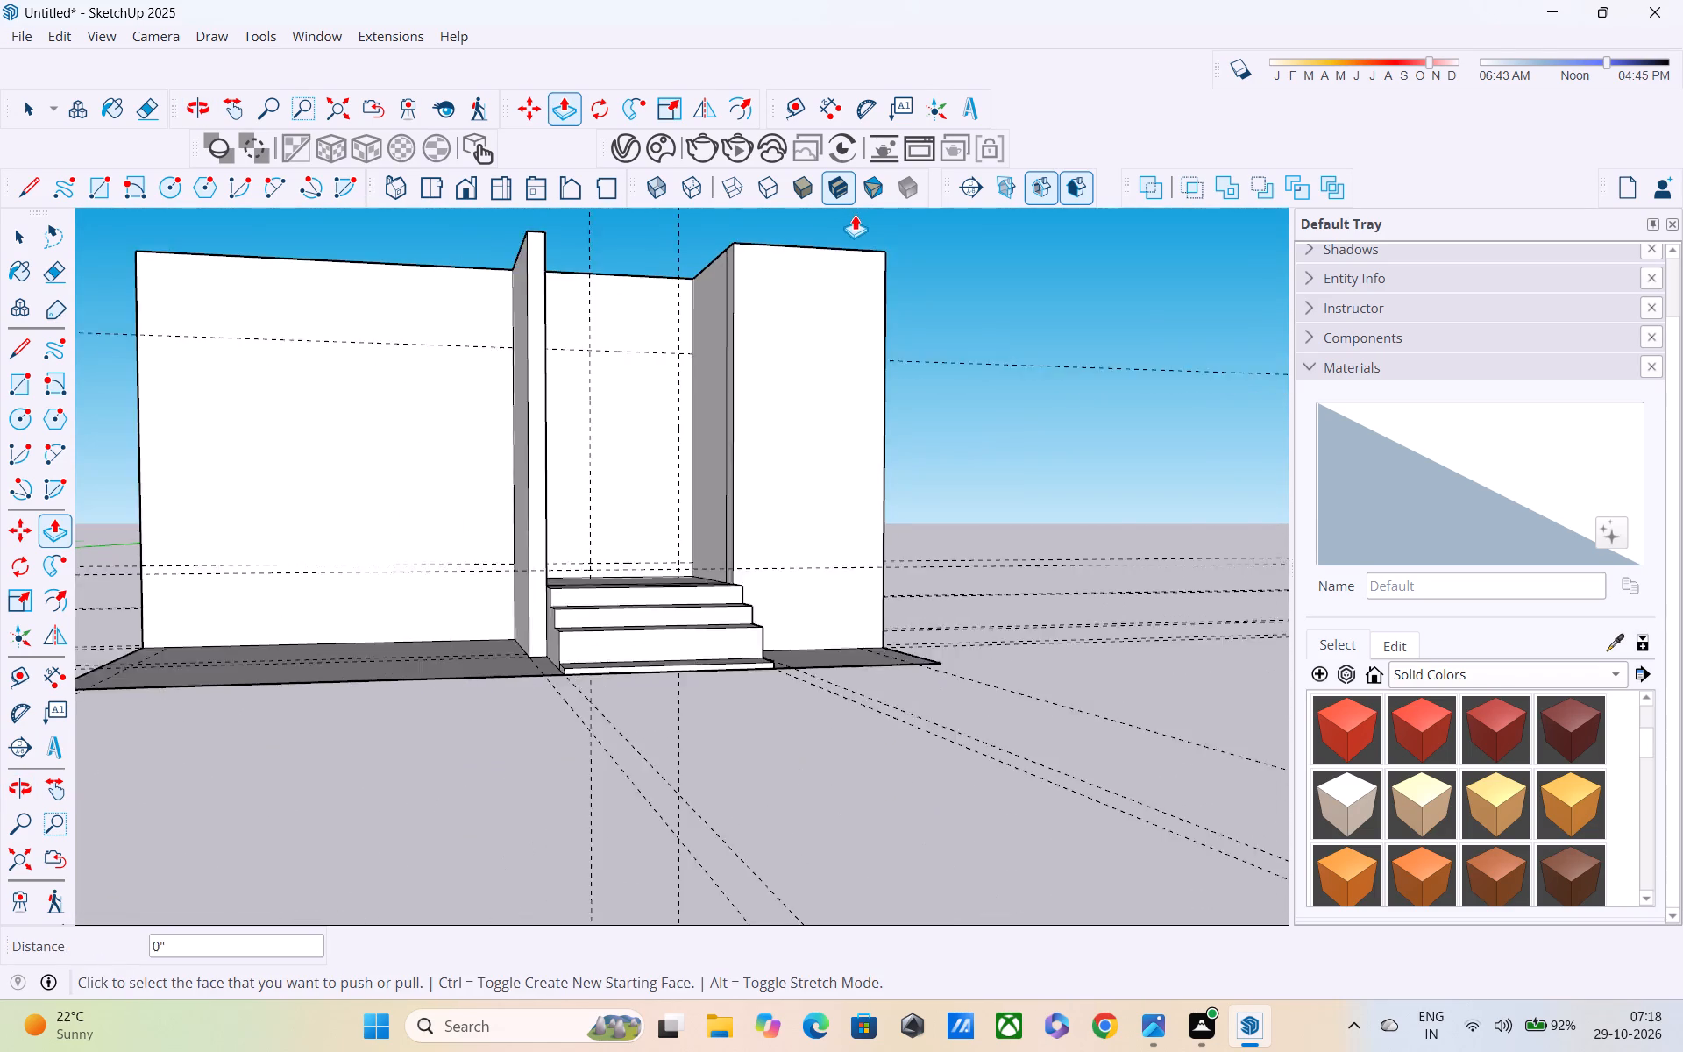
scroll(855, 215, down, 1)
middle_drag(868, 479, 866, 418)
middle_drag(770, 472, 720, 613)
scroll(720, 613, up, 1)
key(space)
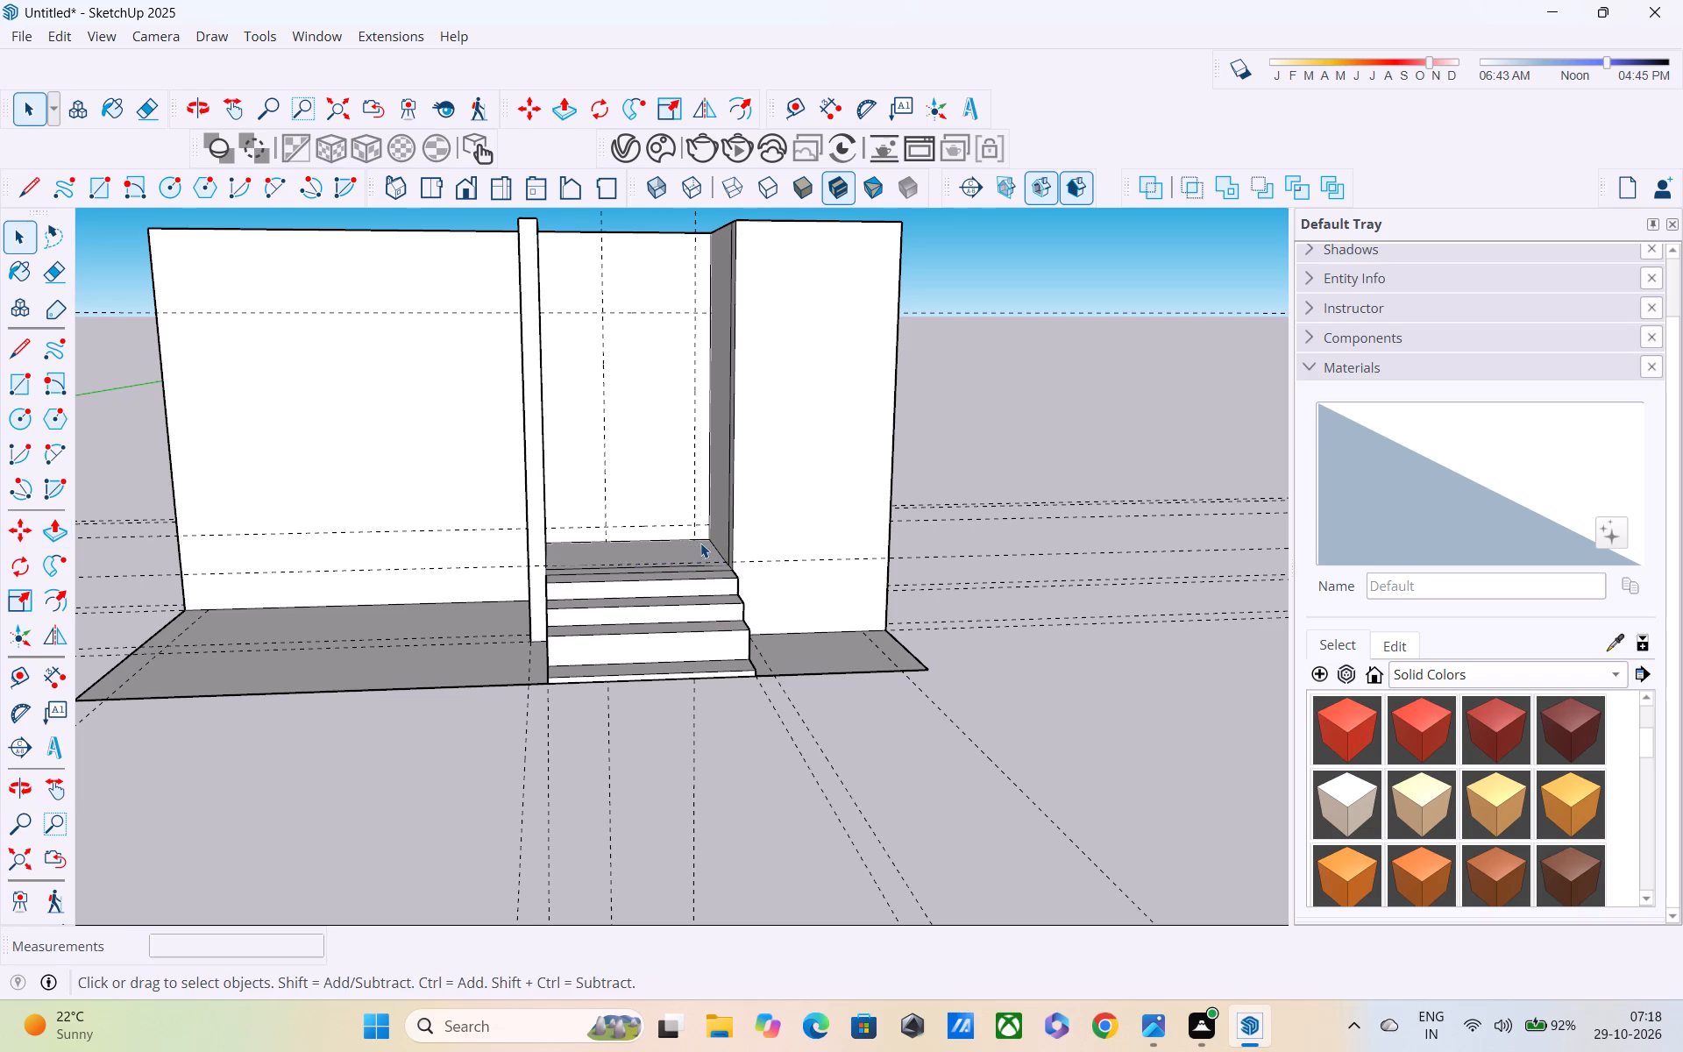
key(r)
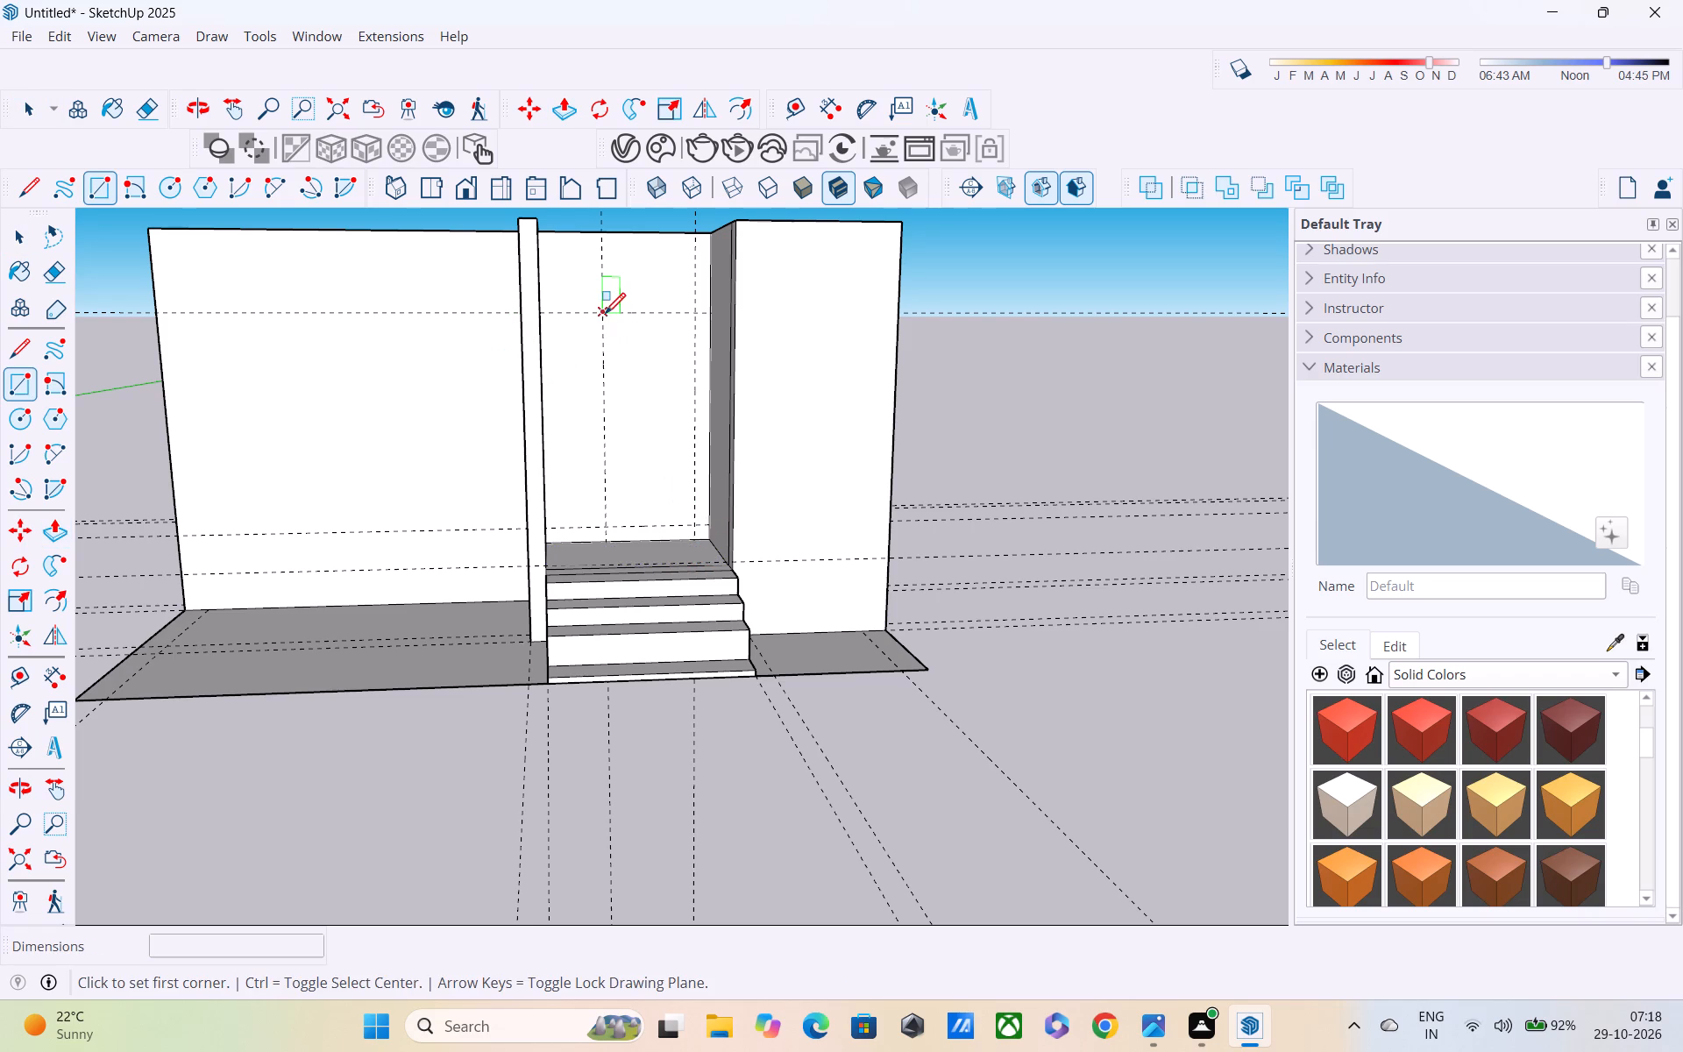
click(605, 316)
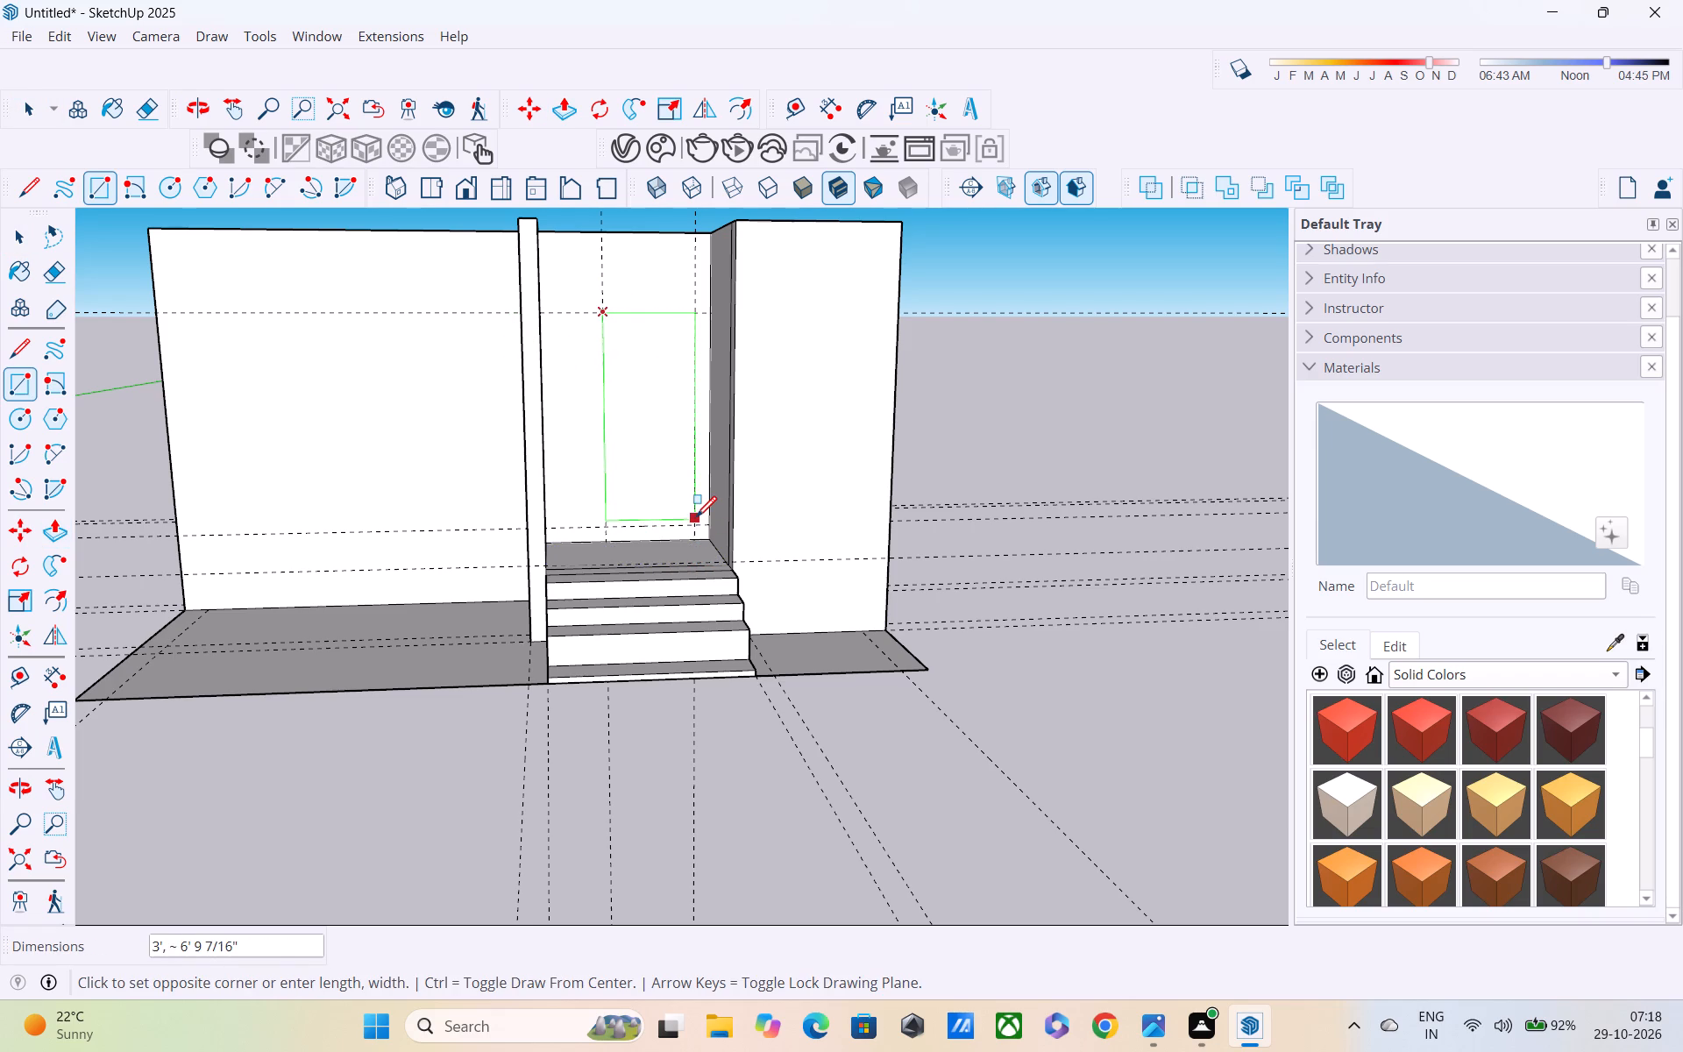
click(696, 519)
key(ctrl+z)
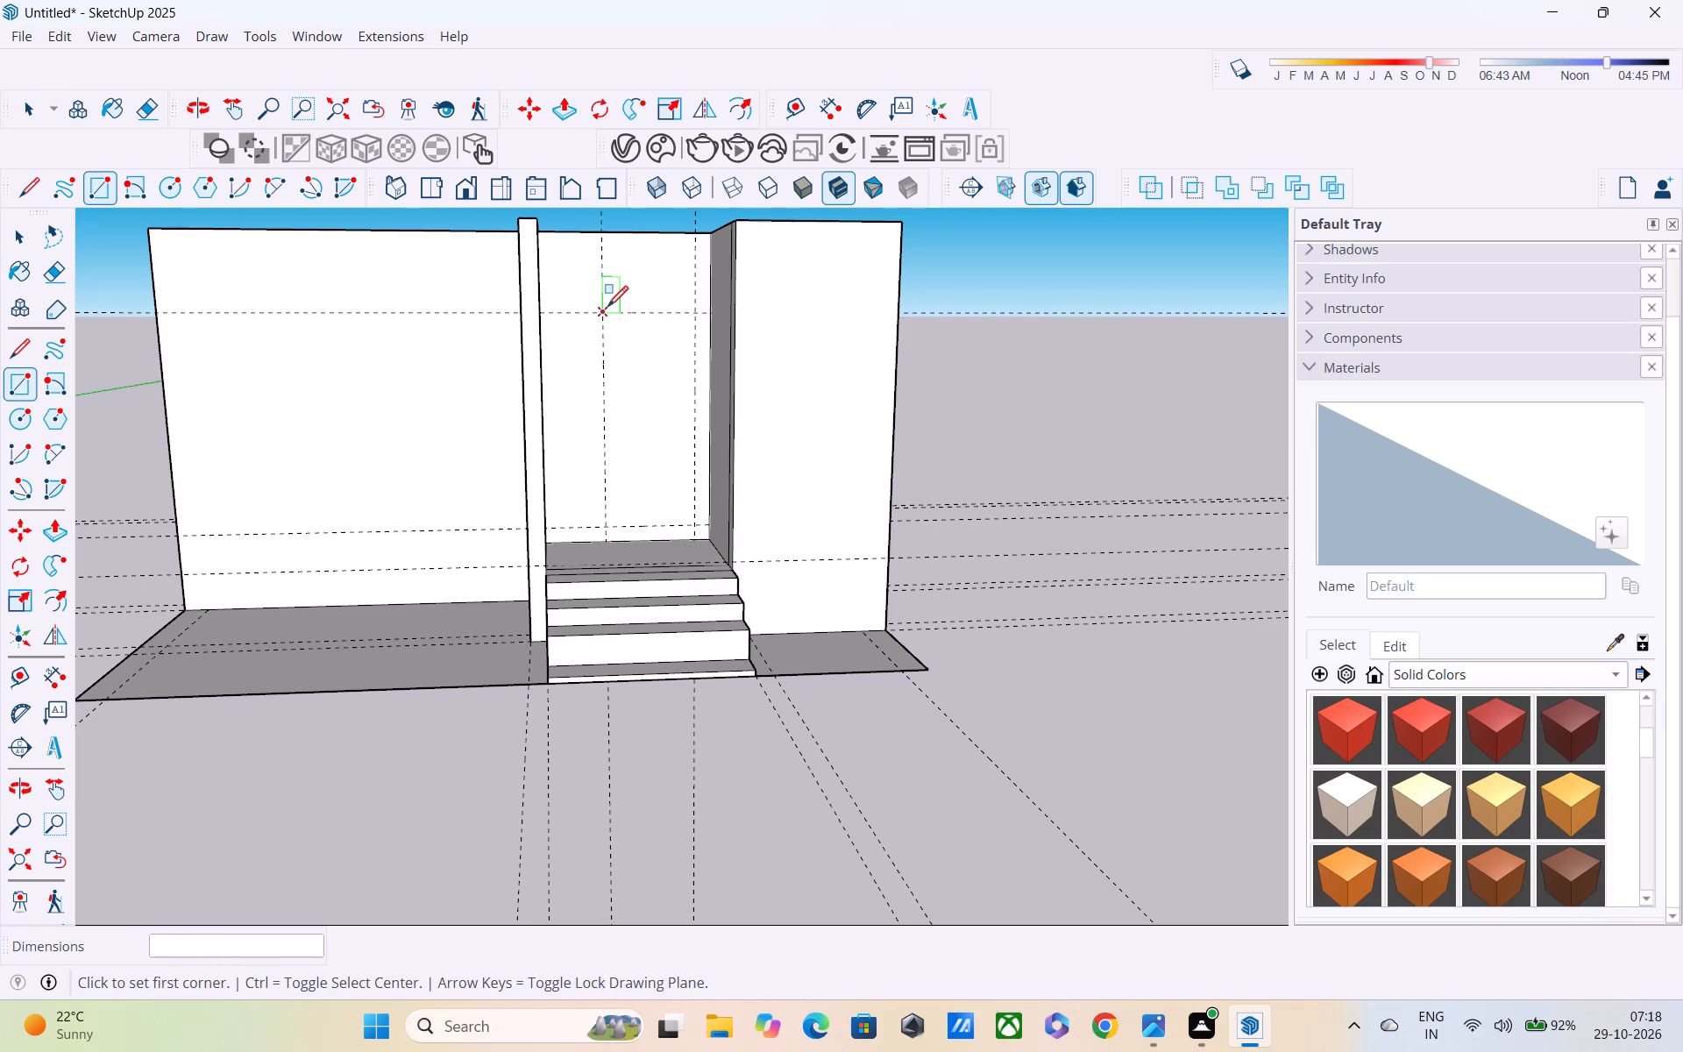
Draw a 3' by 7' door rectangle between the guide intersections on the recess's back wall.
click(607, 309)
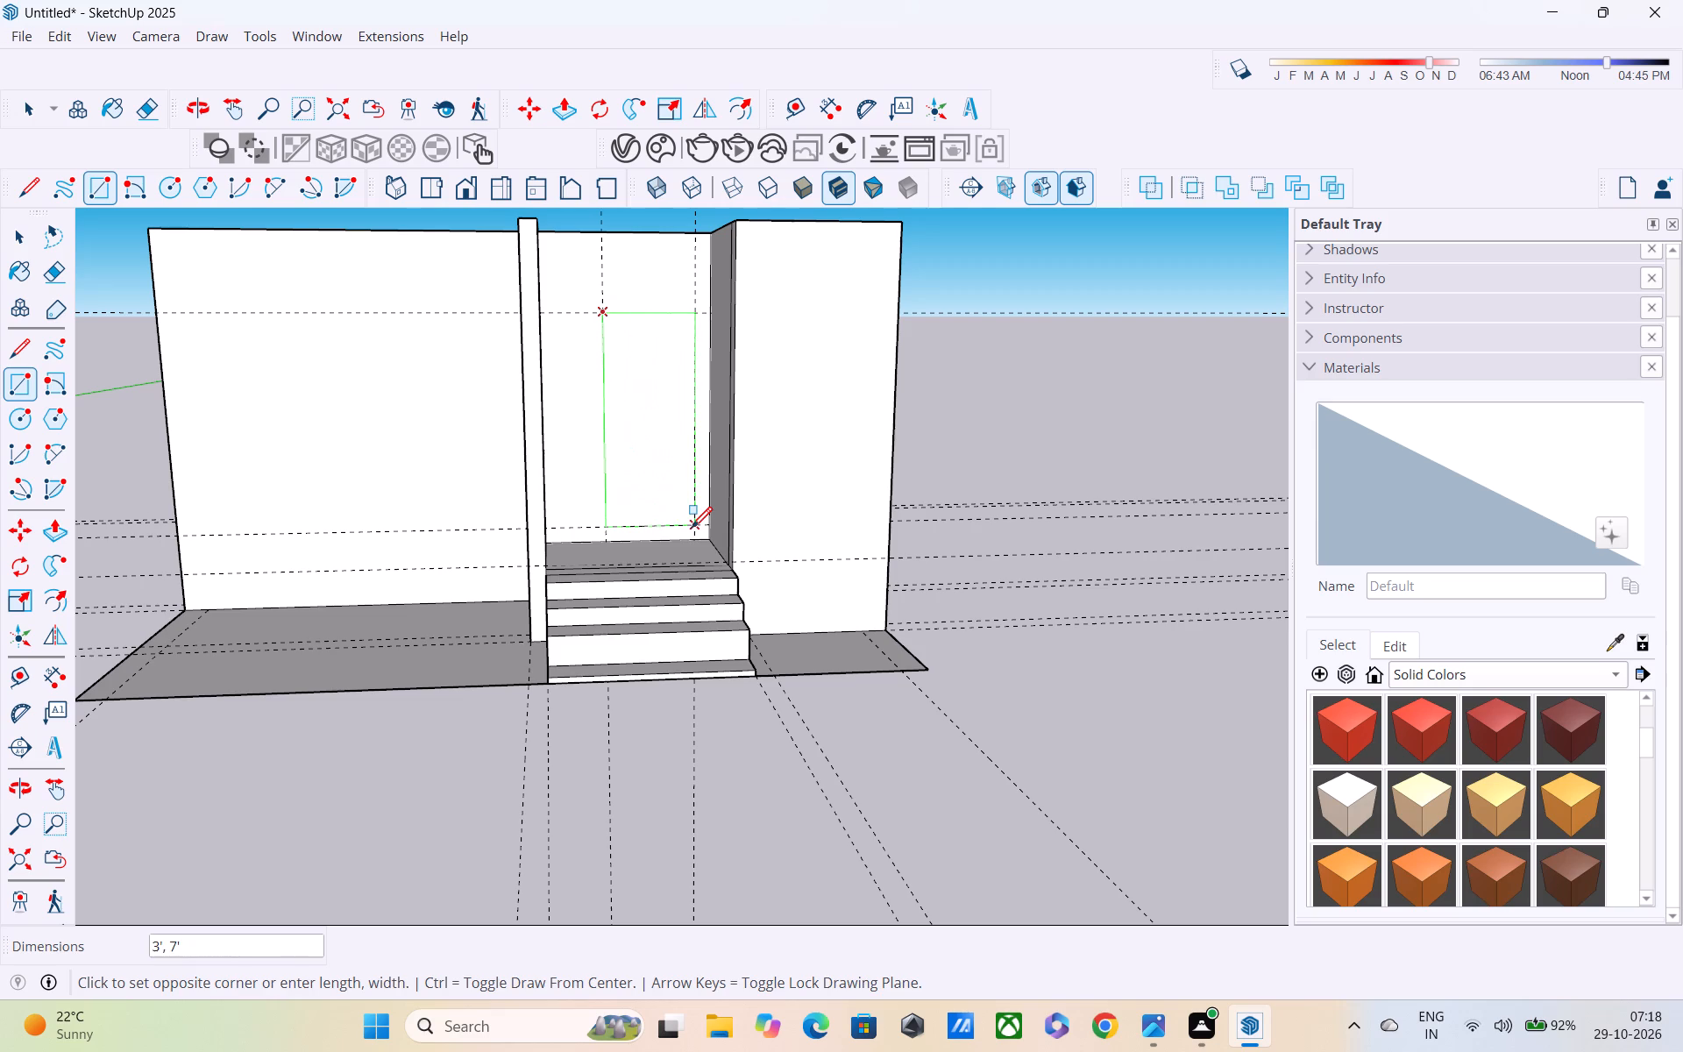
click(692, 530)
key(space)
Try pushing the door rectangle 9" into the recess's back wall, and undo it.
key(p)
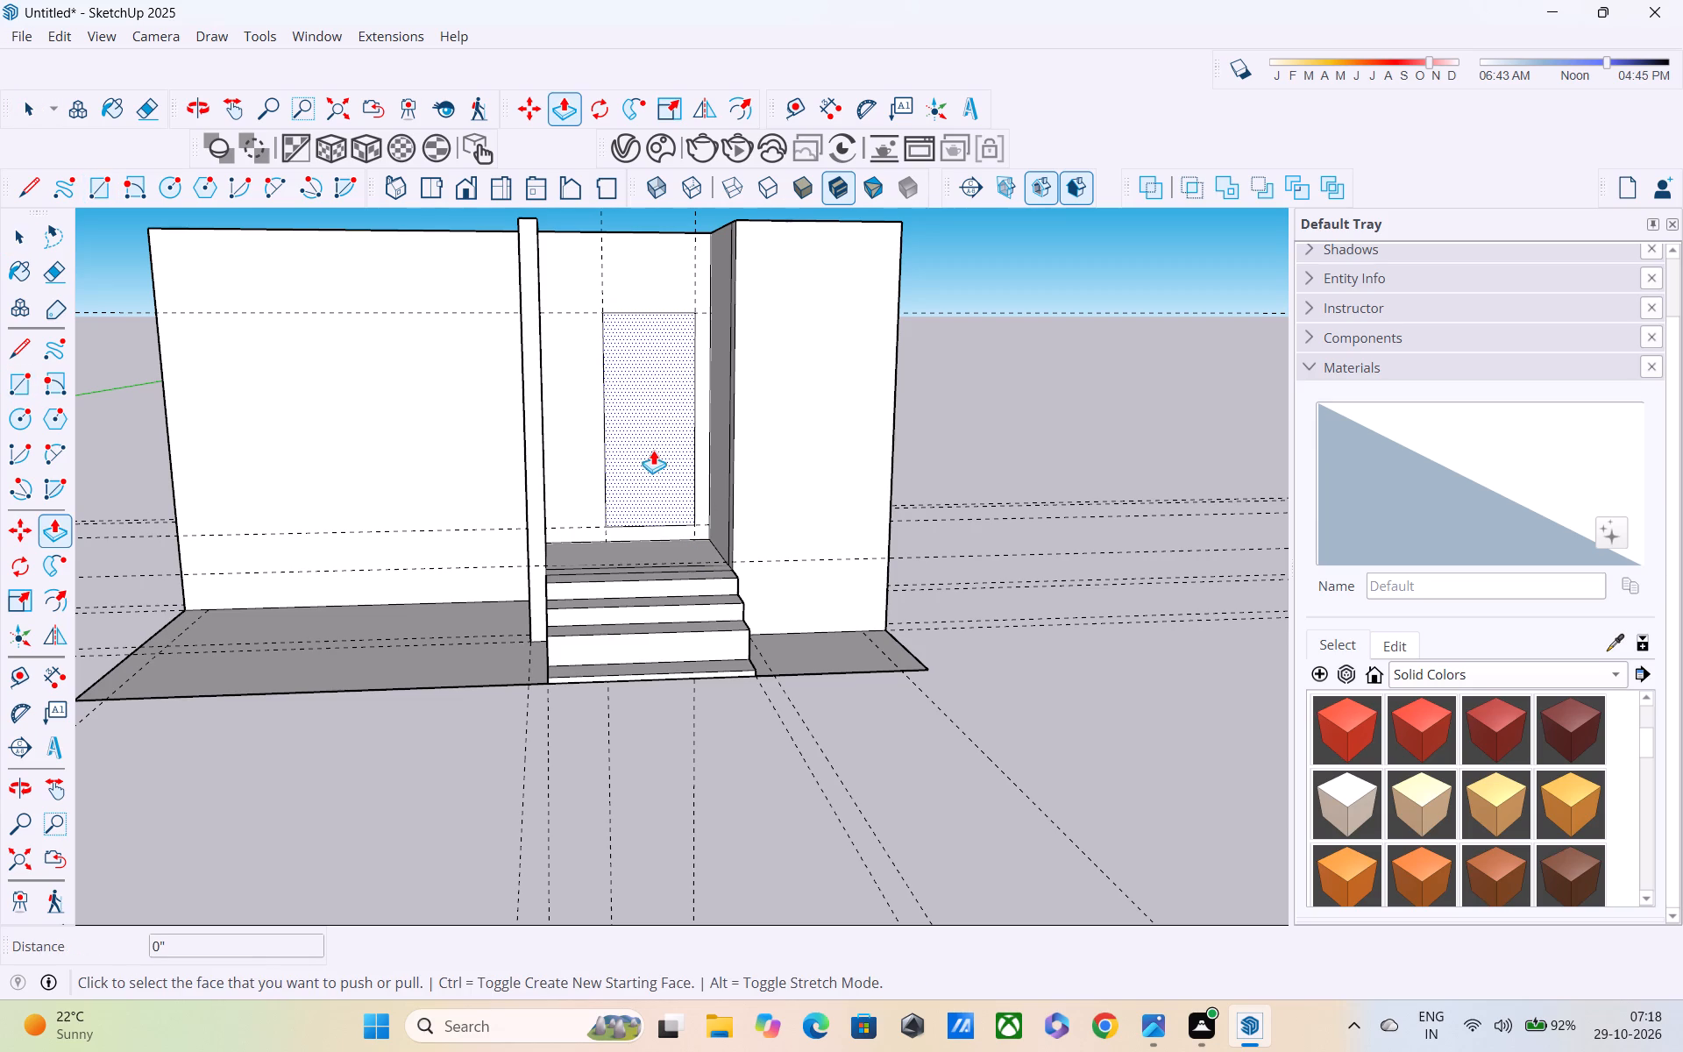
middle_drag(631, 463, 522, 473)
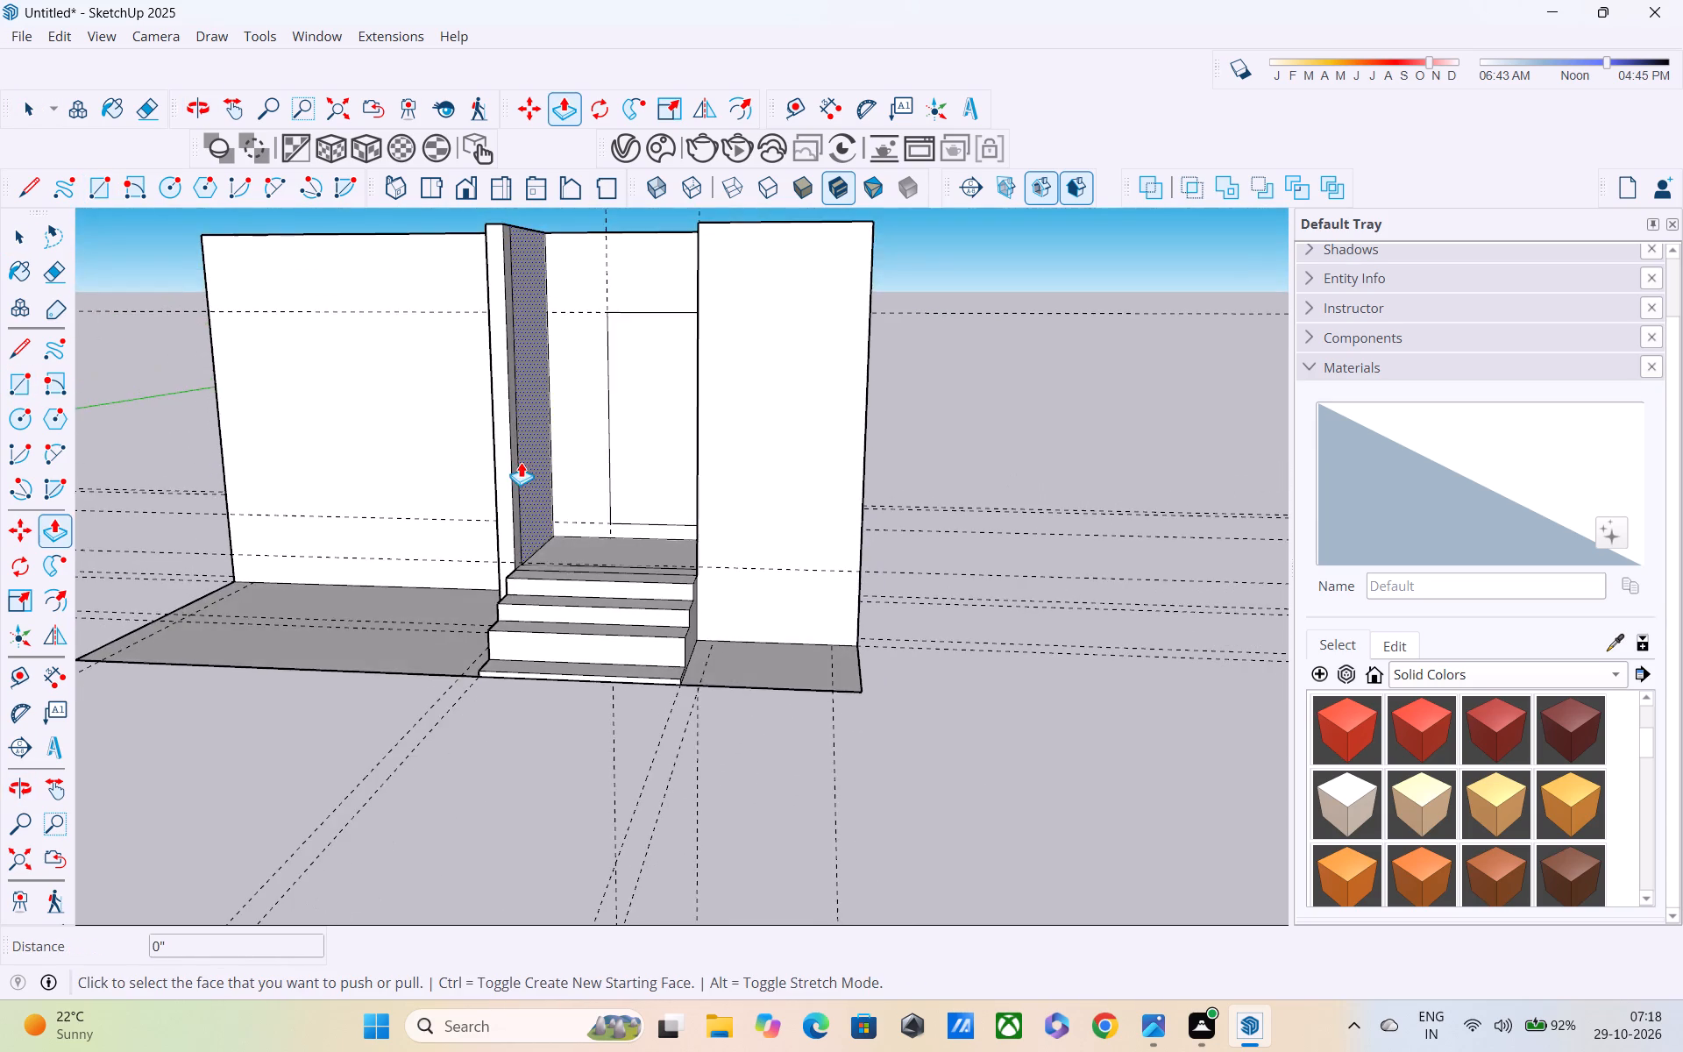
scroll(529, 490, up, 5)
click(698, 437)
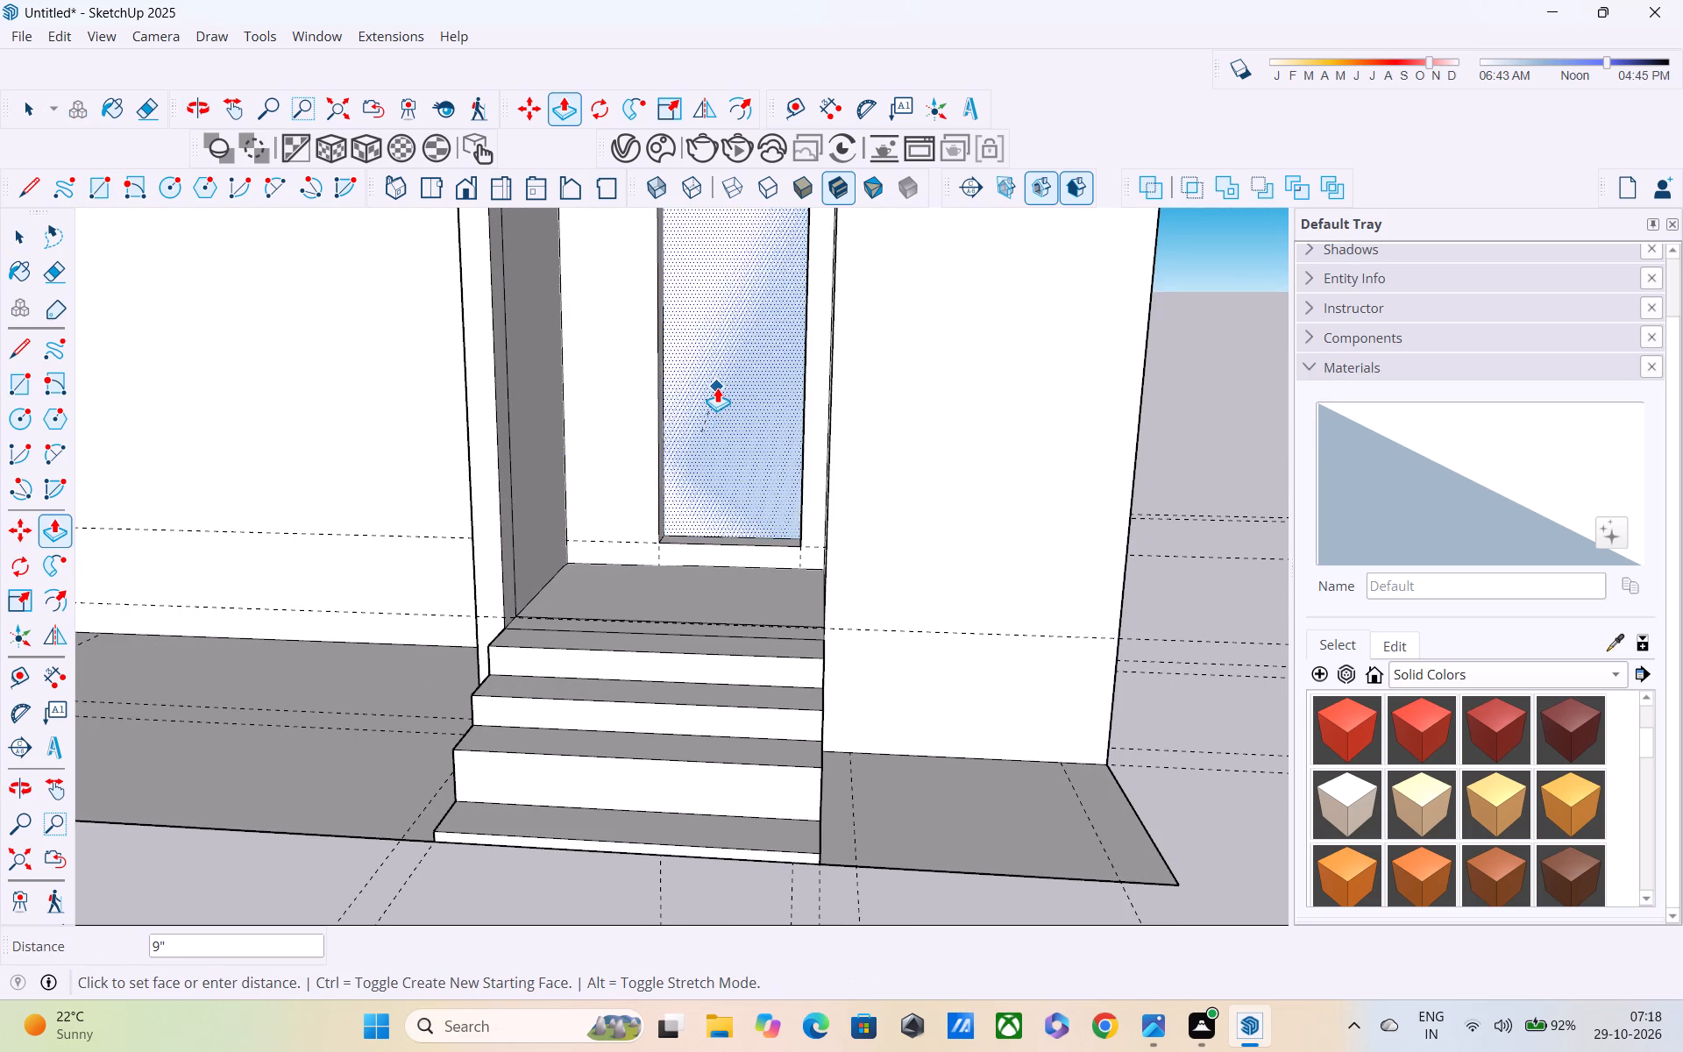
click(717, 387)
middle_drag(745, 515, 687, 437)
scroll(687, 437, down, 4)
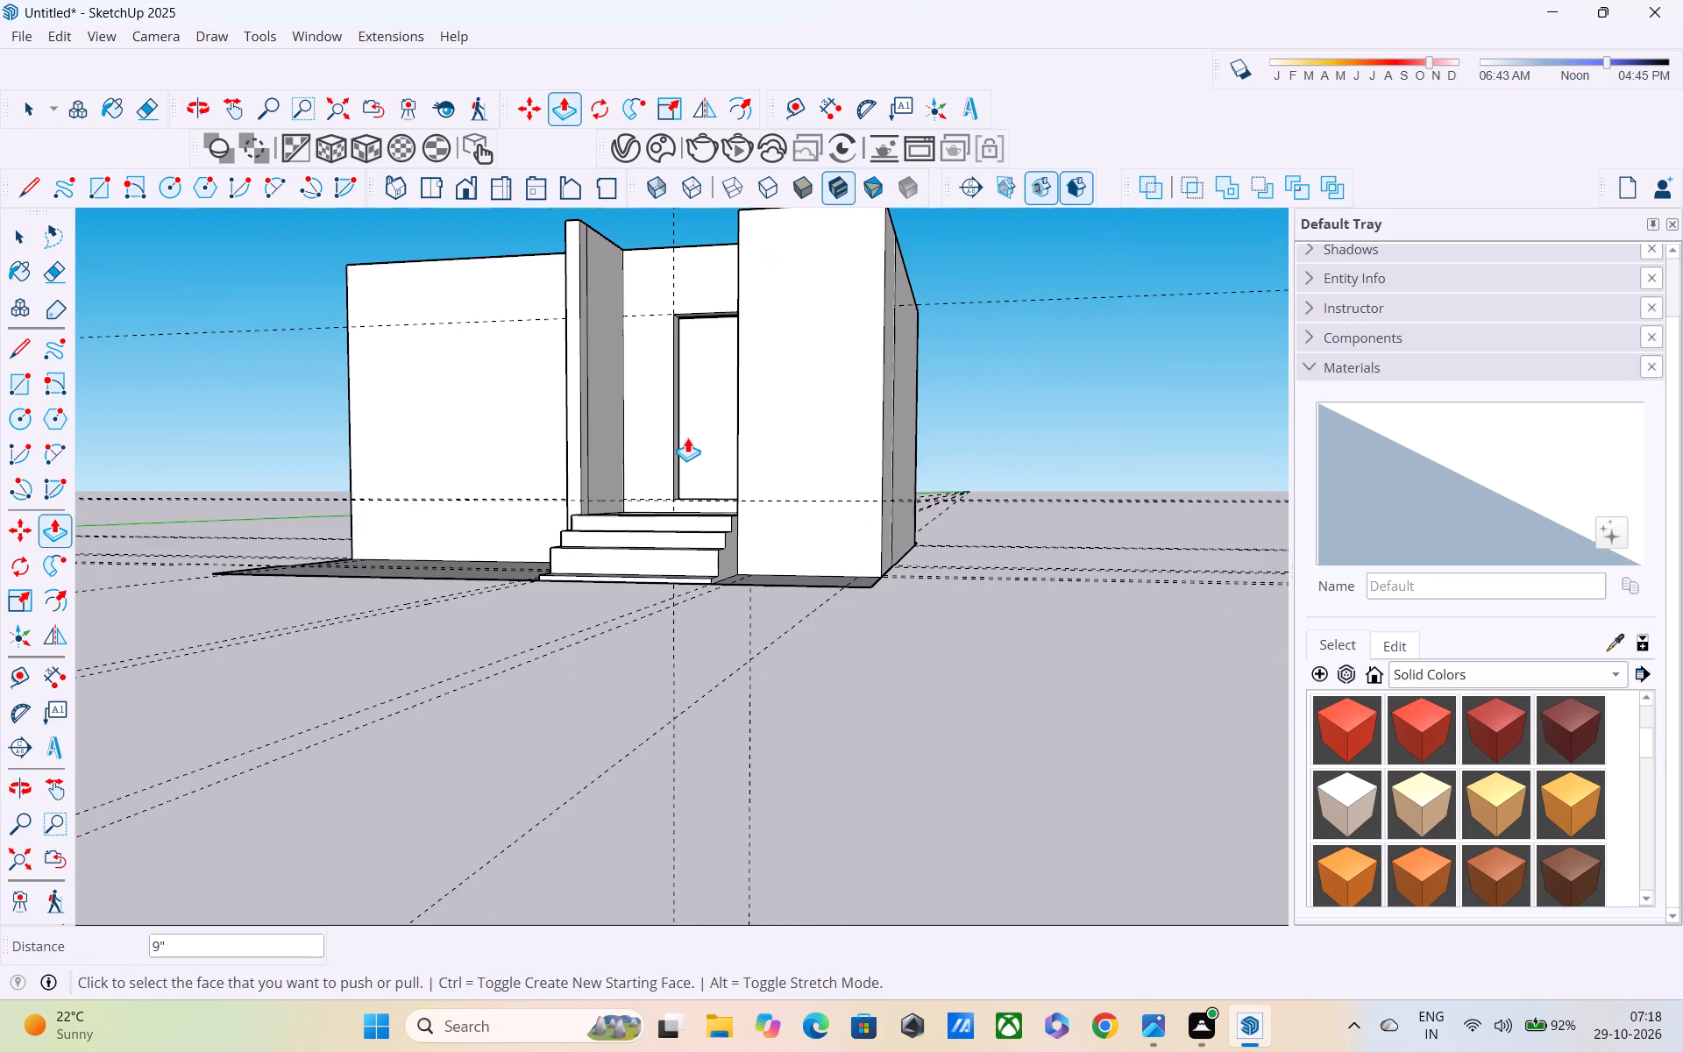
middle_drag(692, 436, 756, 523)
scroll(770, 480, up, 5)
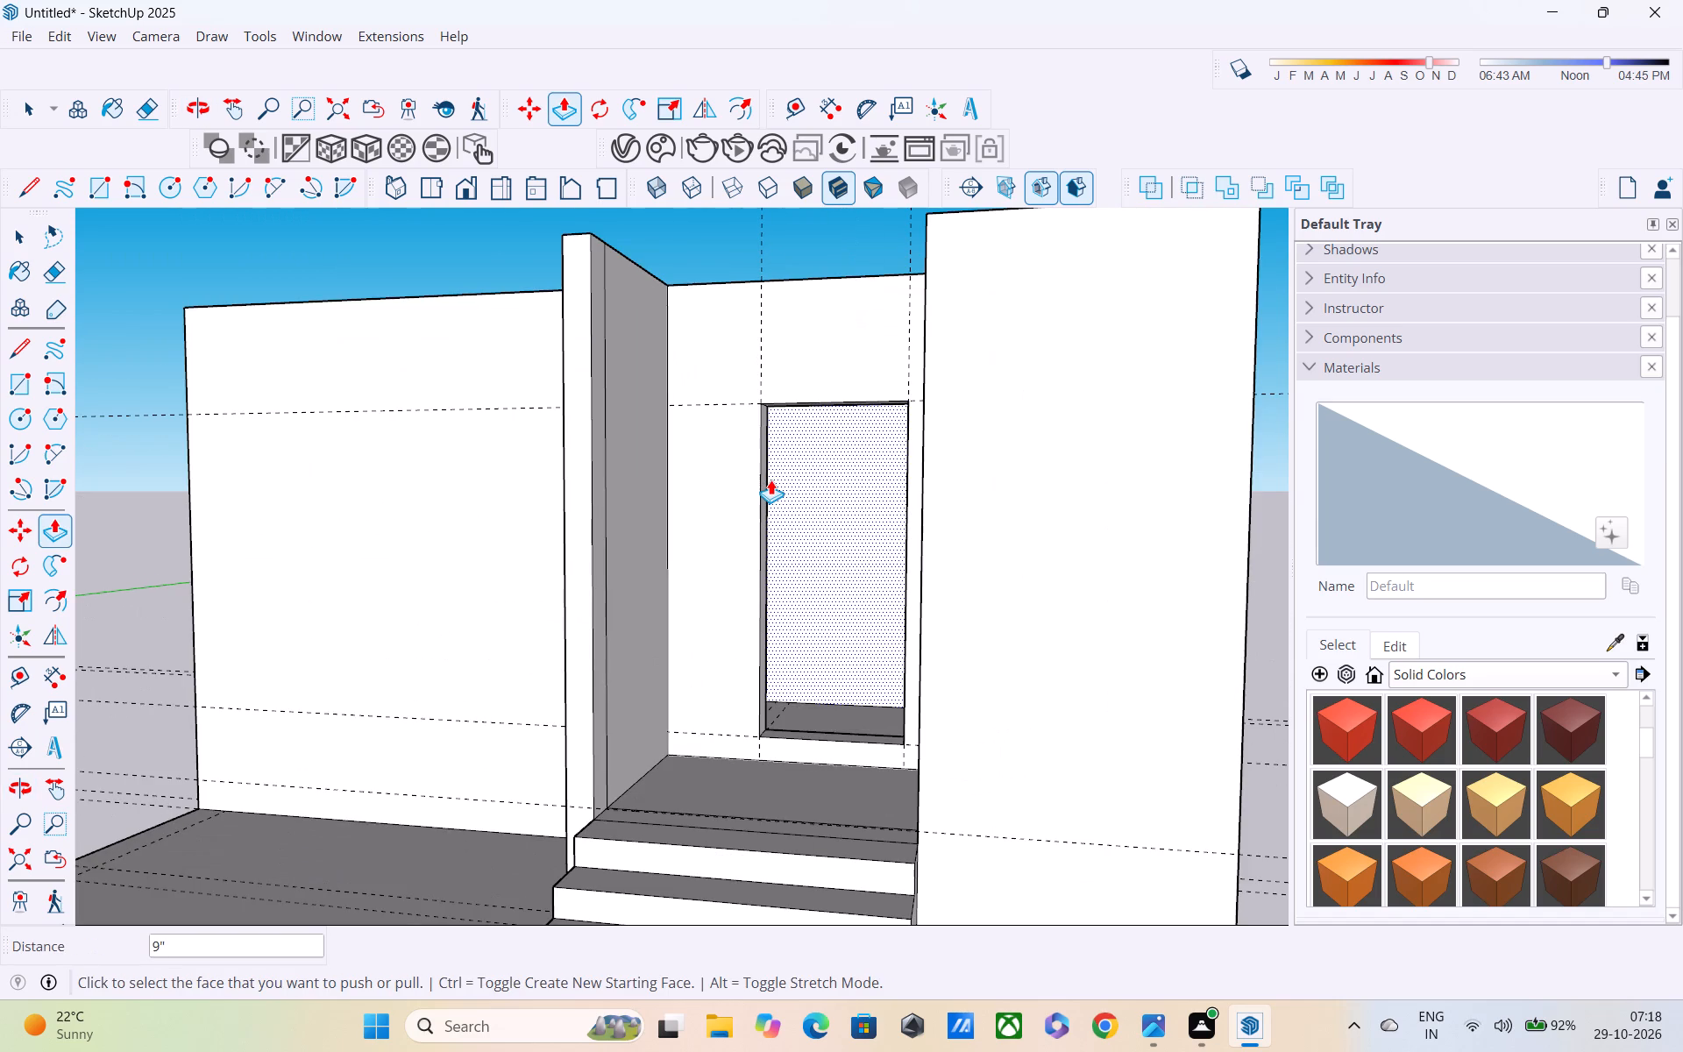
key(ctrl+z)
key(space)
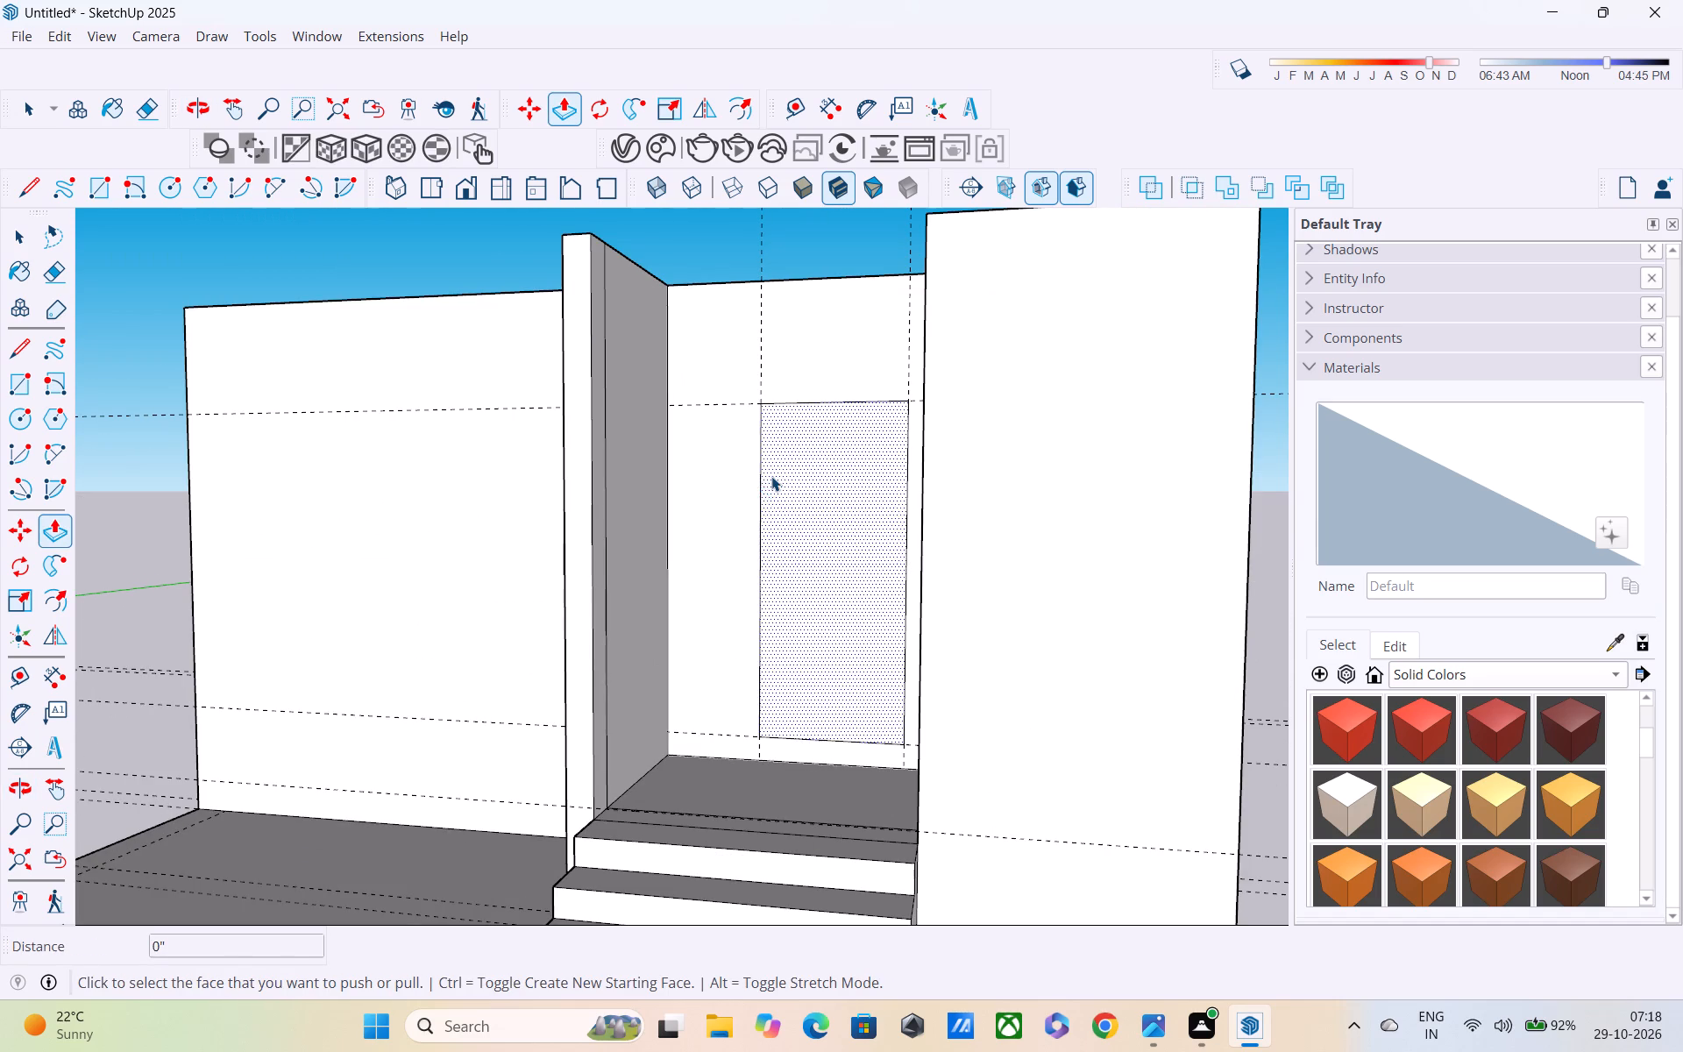
Offset the door rectangle's edges 3" inward to outline the door frame.
text(f)
click(779, 490)
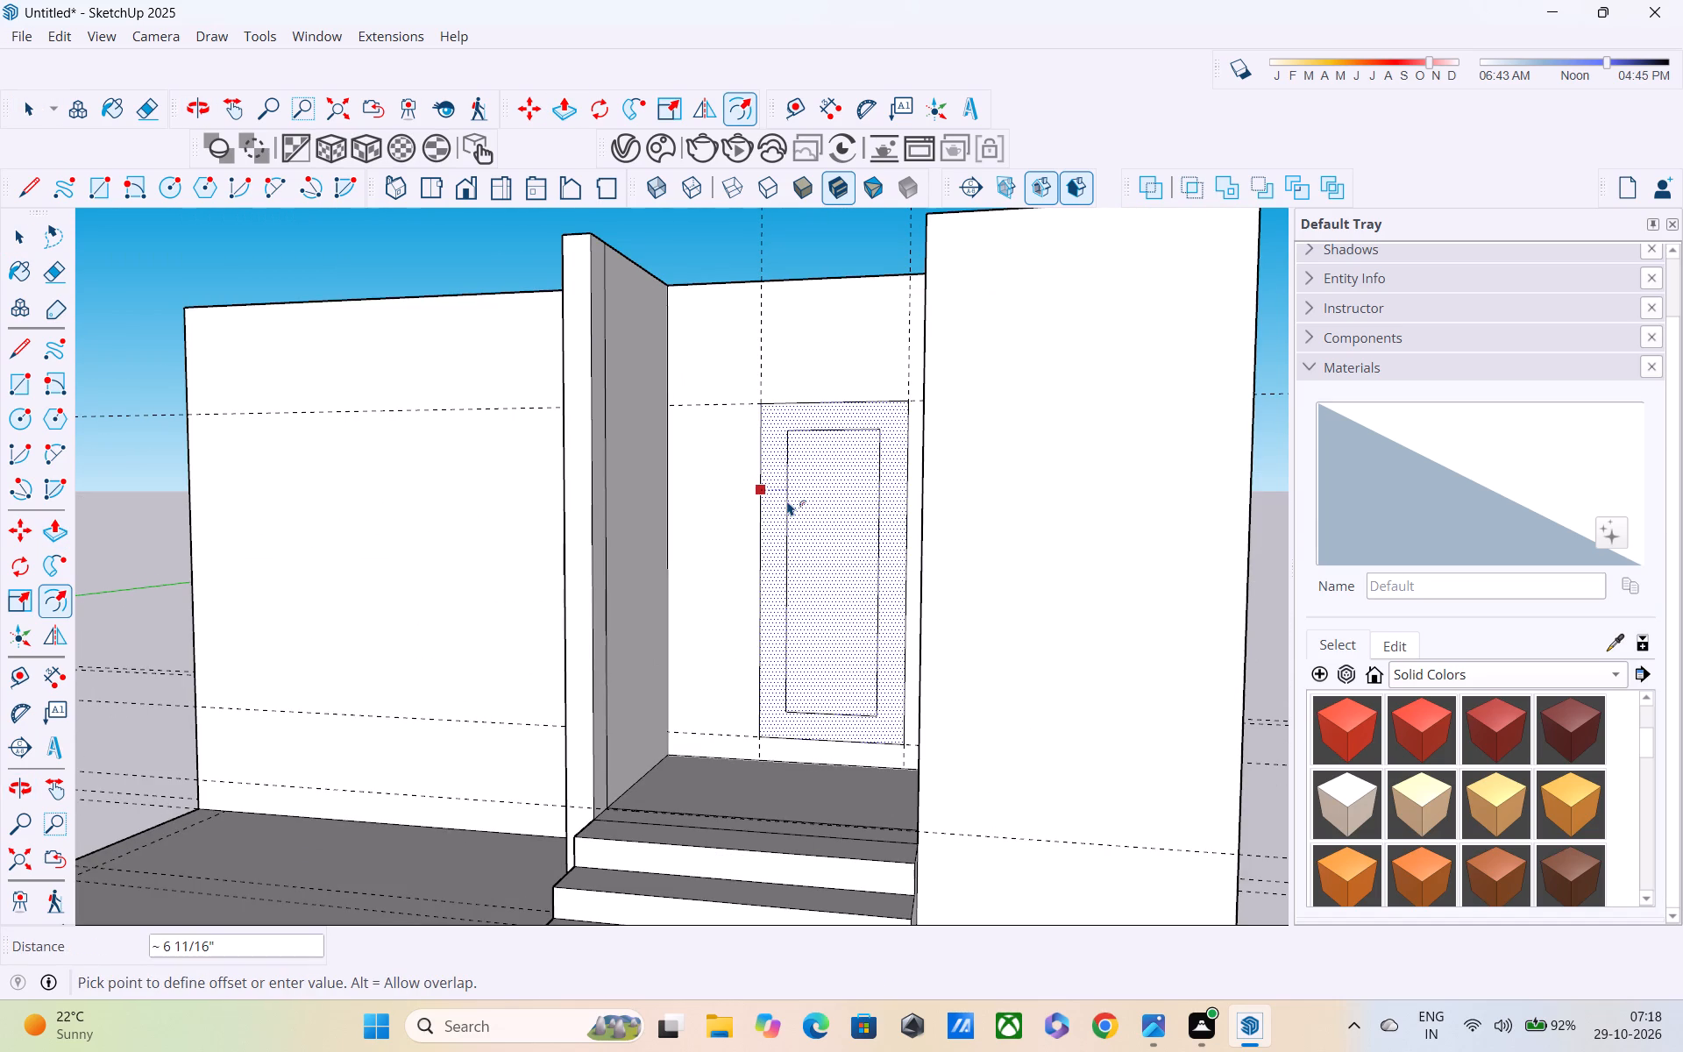
text(3")
key(Return)
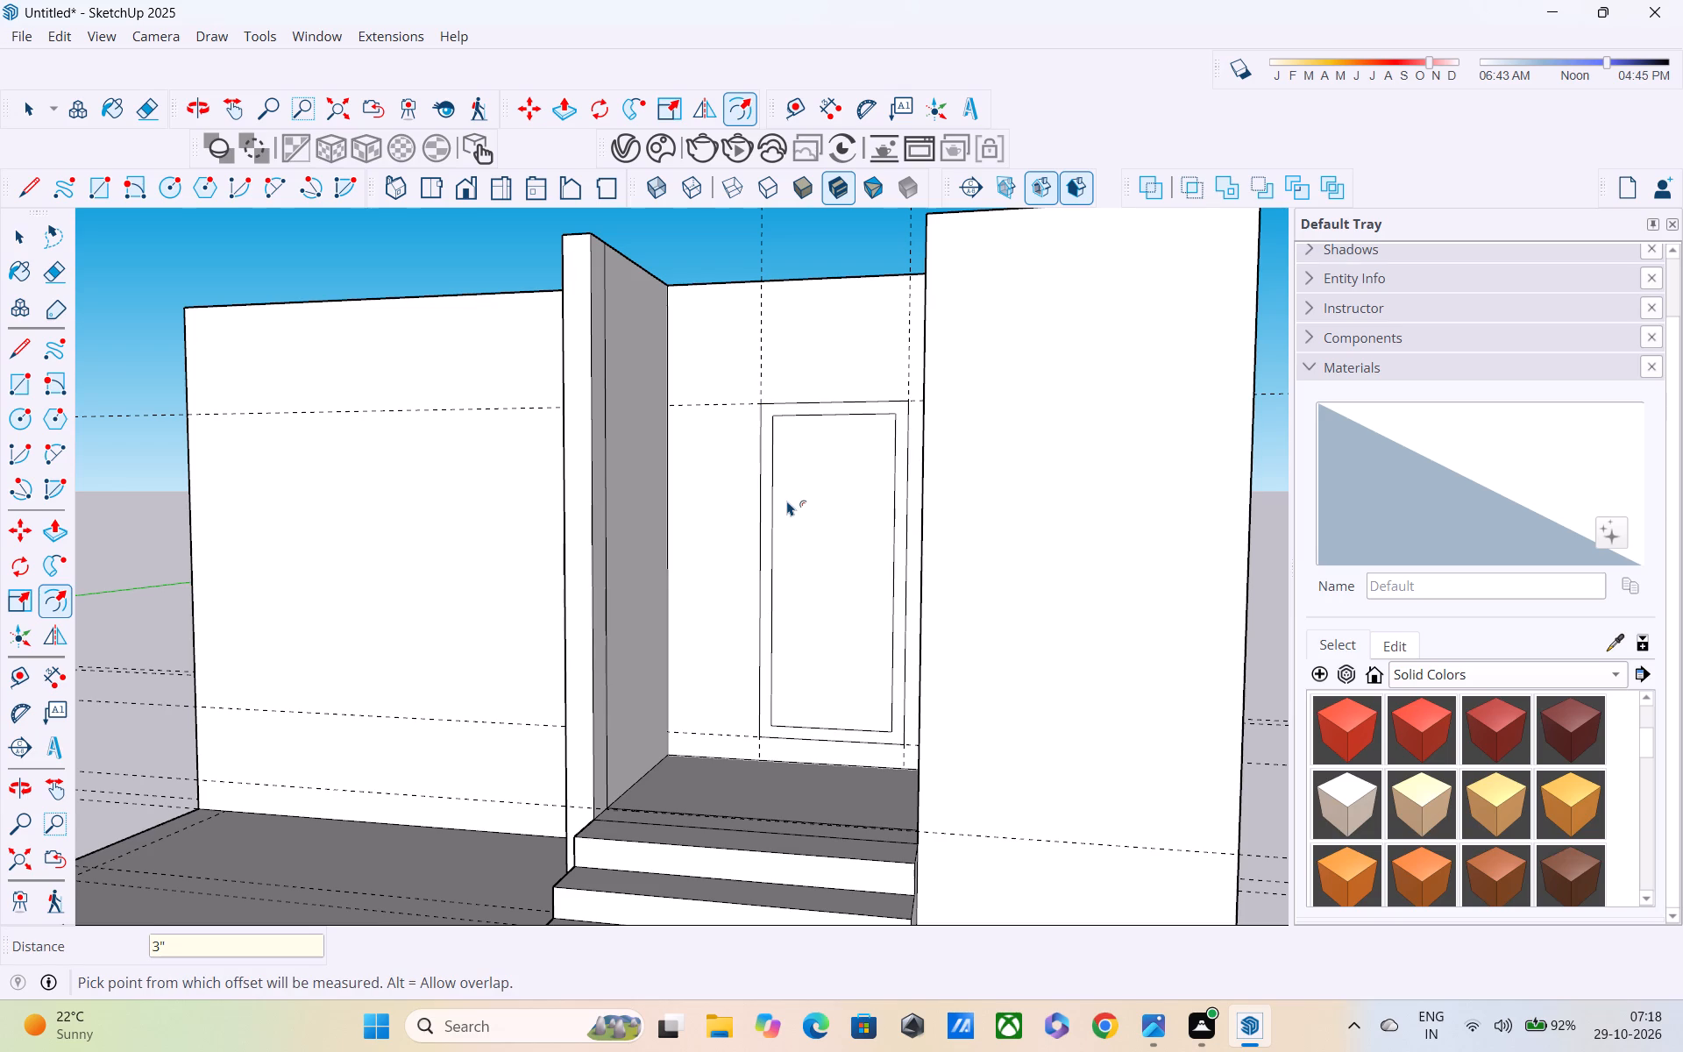
Push the inner door rectangle through the thickness of the recess's back wall to cut the doorway opening.
scroll(777, 474, down, 1)
scroll(776, 465, up, 3)
key(space)
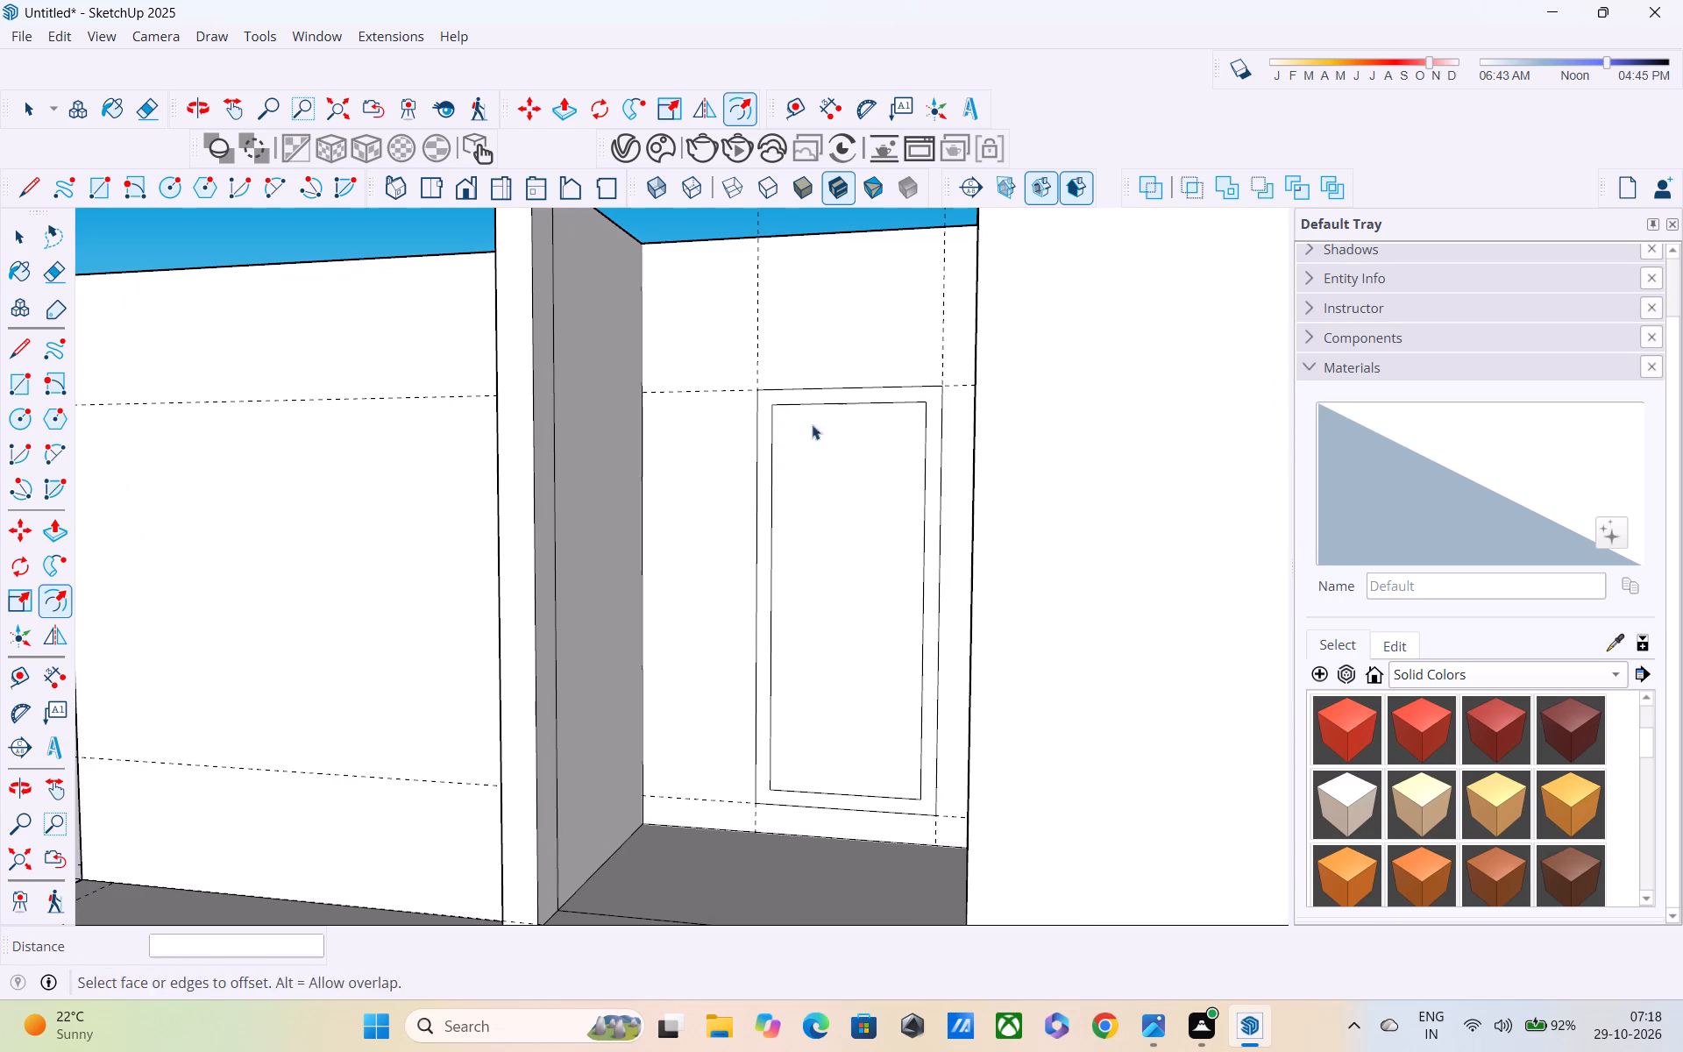
key(o)
click(822, 624)
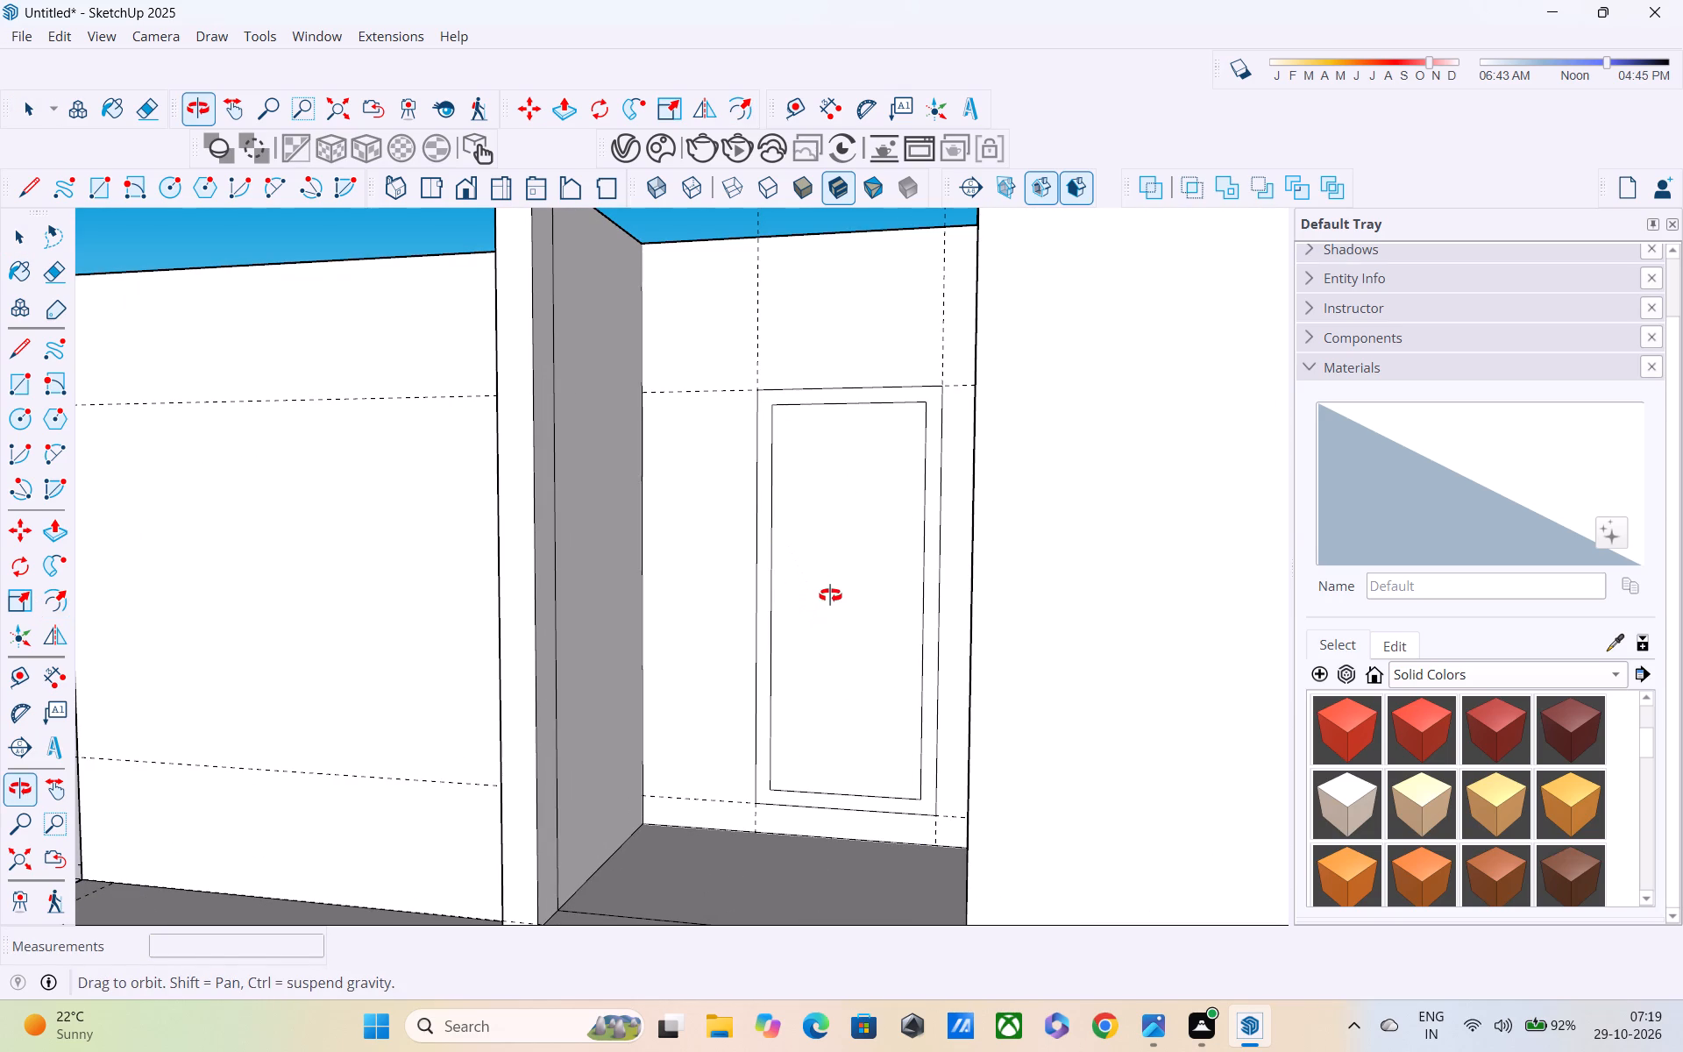
key(space)
key(p)
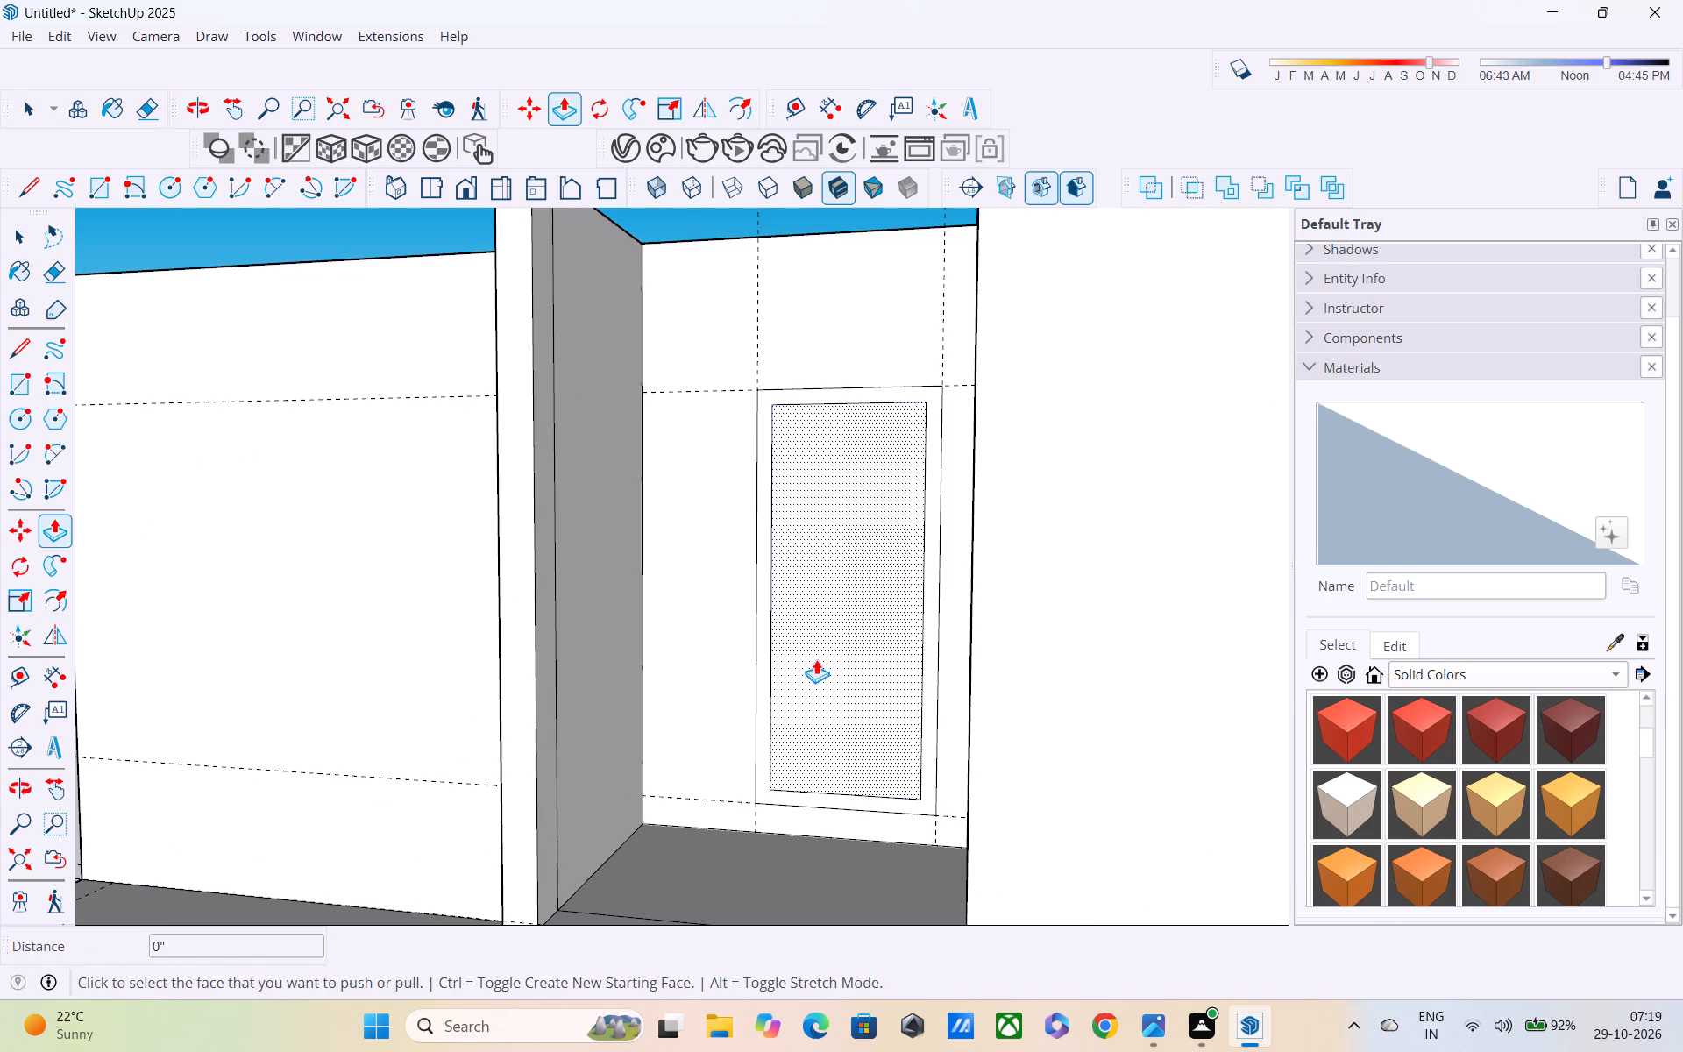
click(816, 659)
click(830, 586)
middle_drag(855, 634, 855, 551)
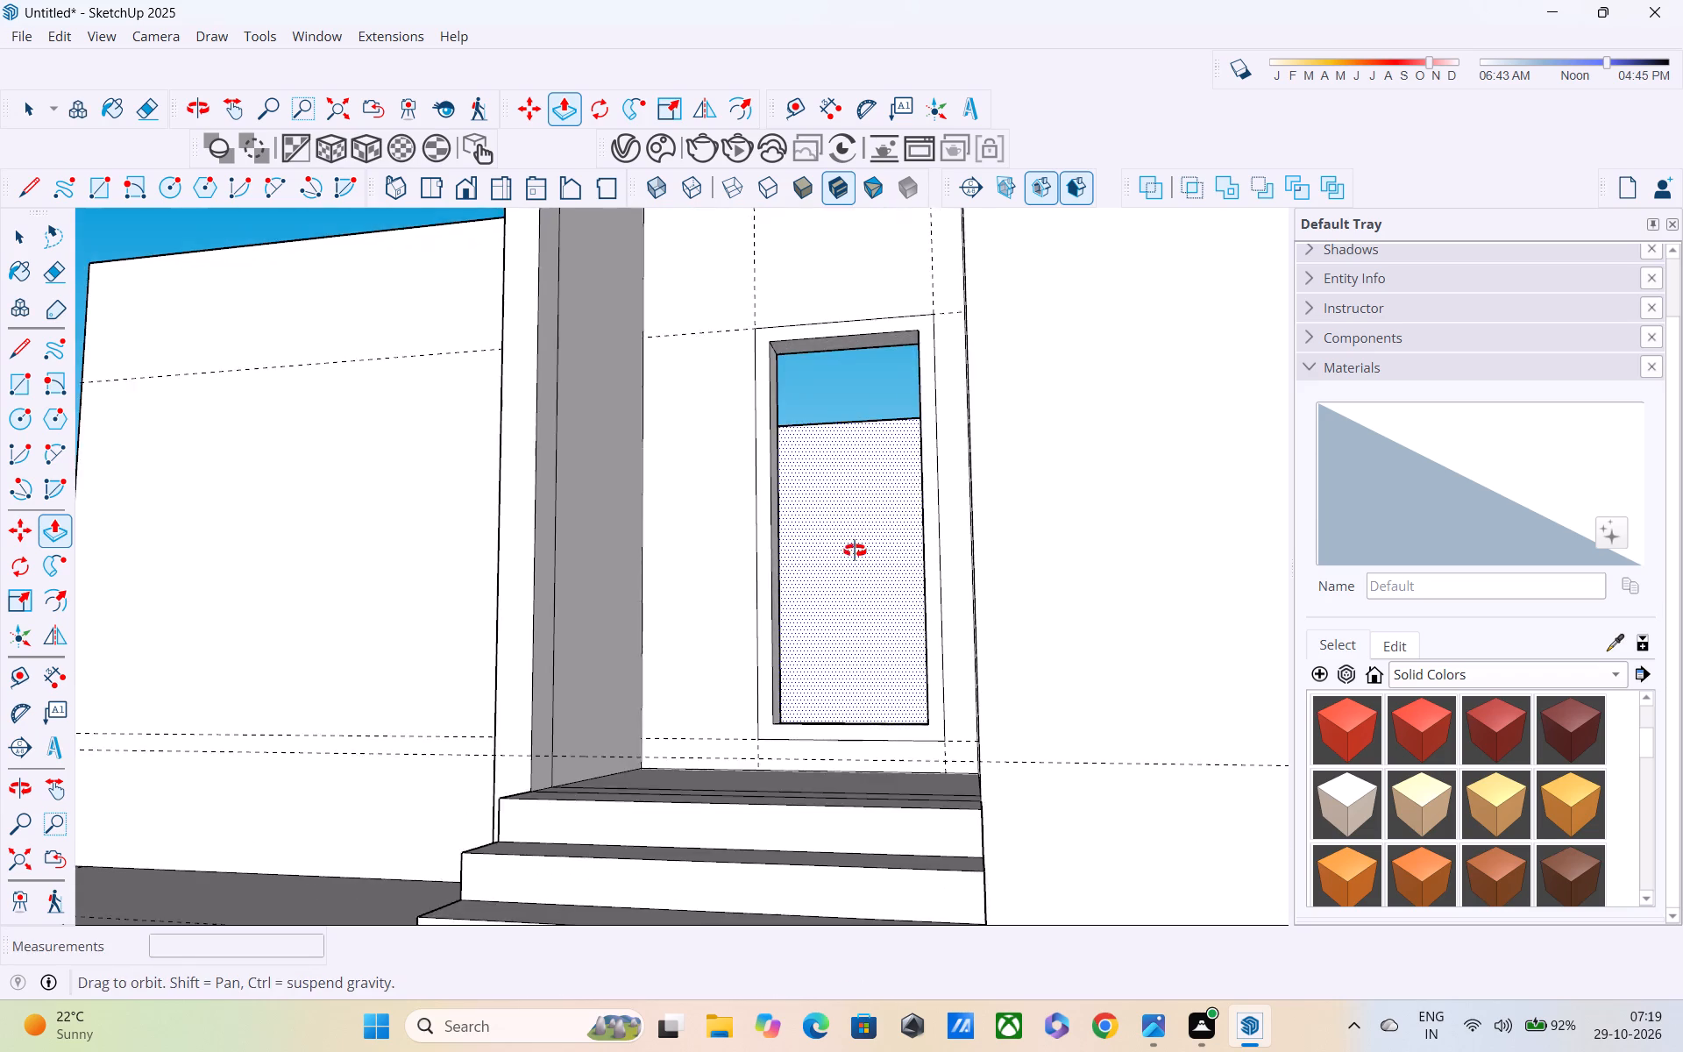
Draw a rectangle between opposite corners of the doorway opening to fill it with a door face.
middle_drag(855, 551, 805, 630)
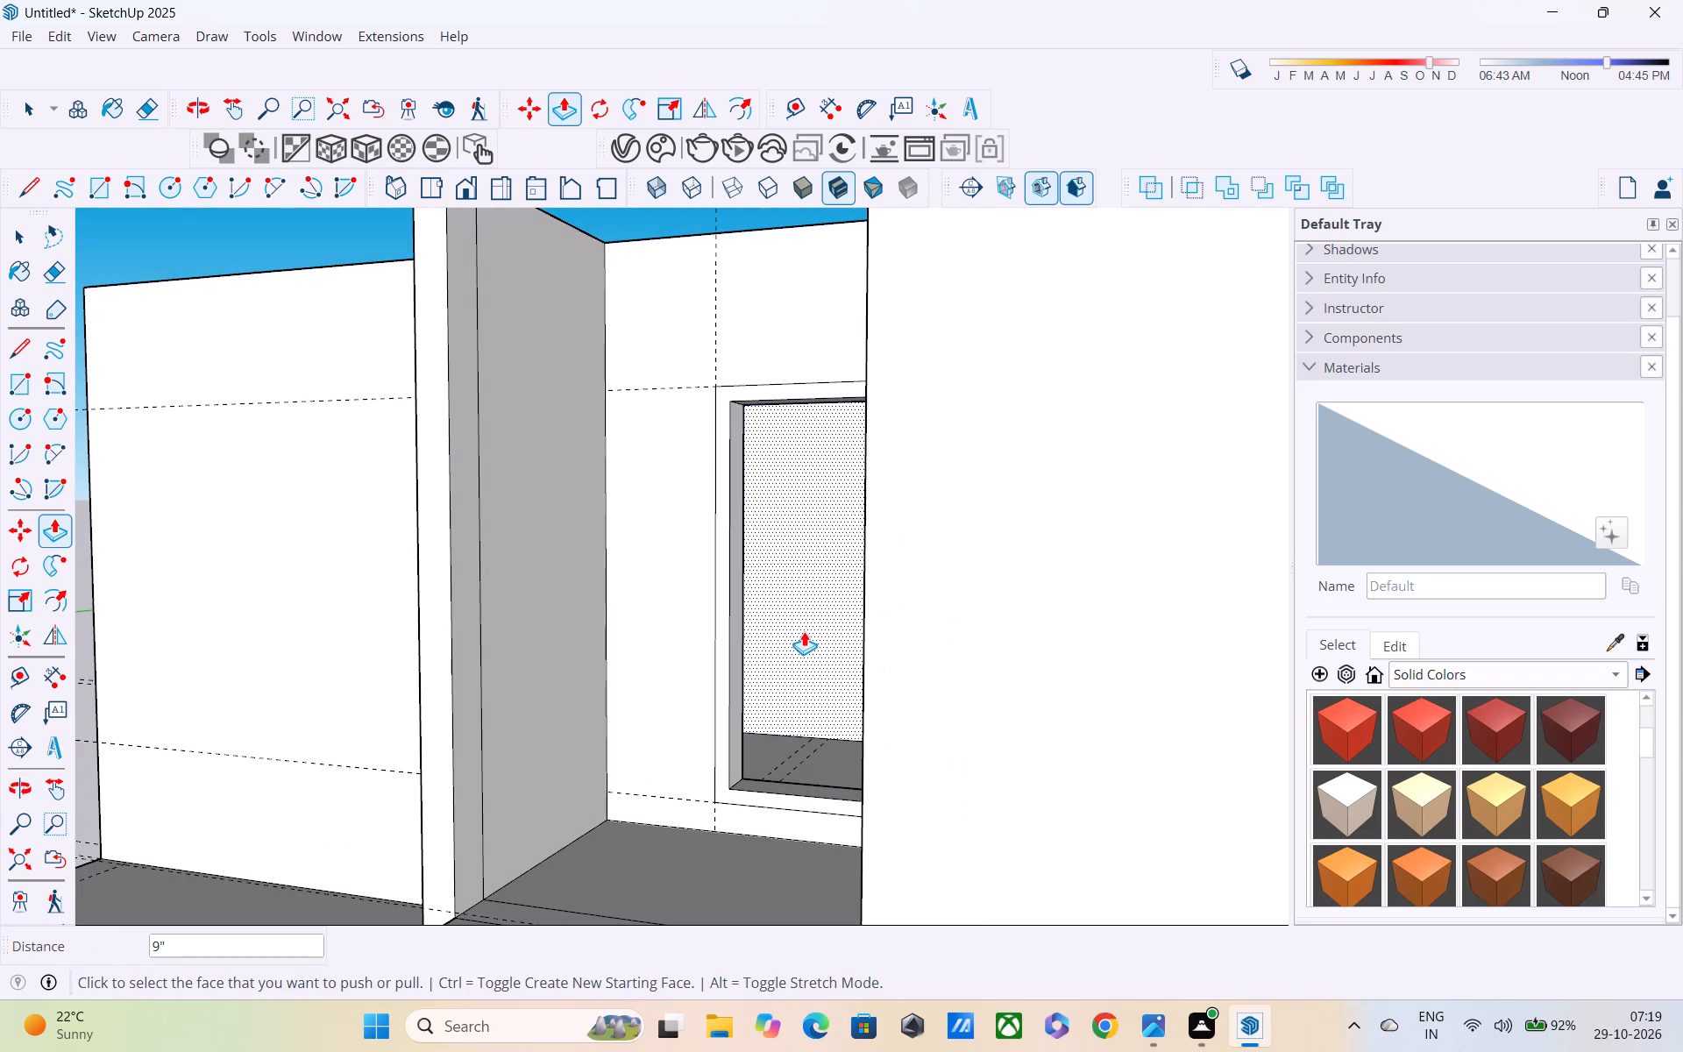
key(r)
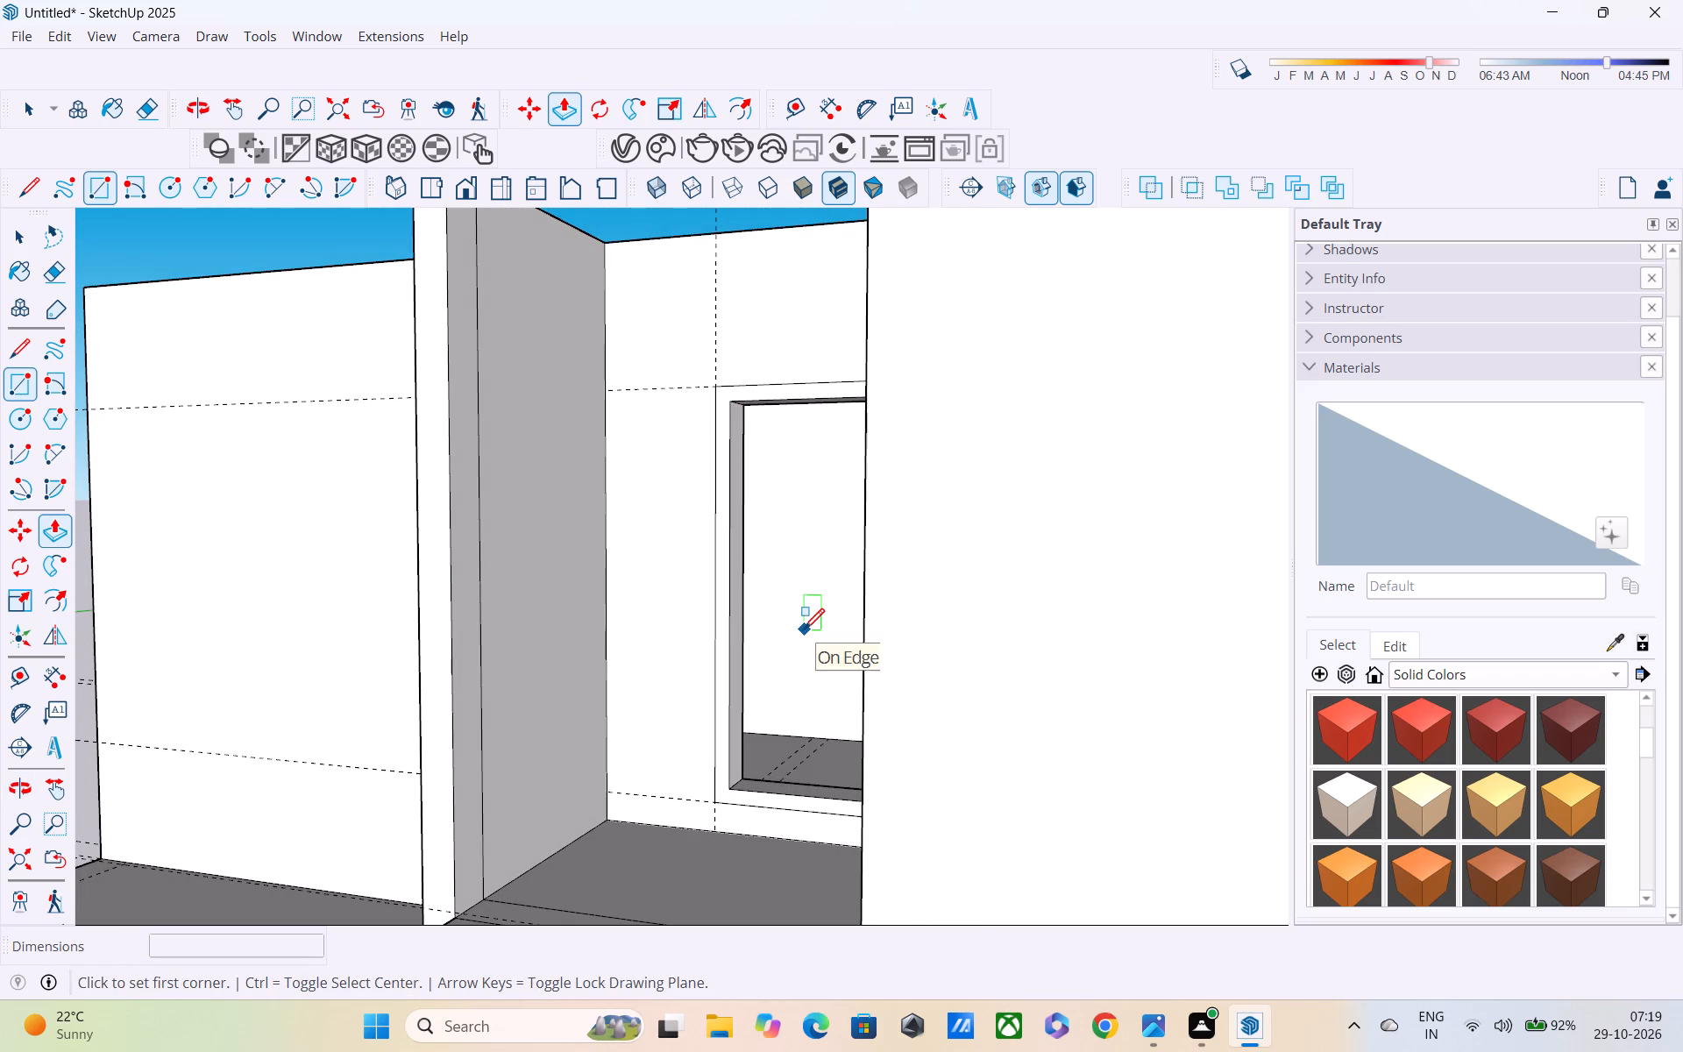
shift+middle_drag(804, 634, 820, 686)
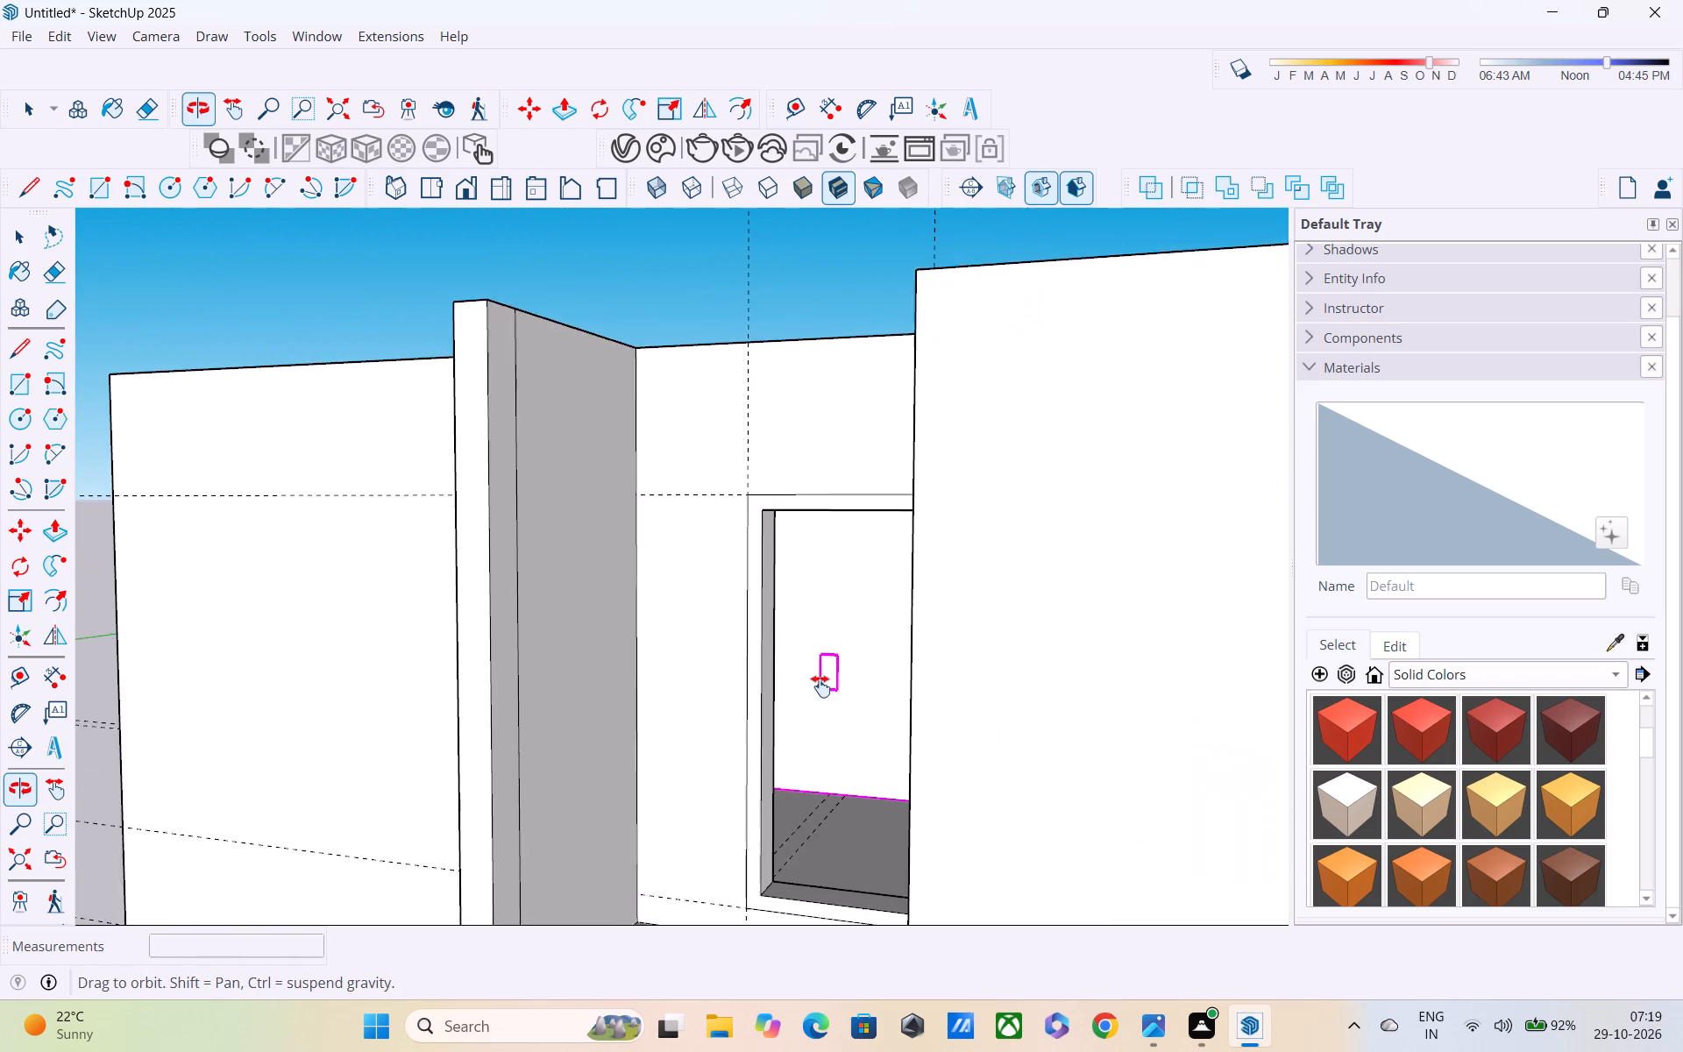
shift+middle_drag(820, 686, 820, 662)
scroll(775, 581, up, 4)
scroll(770, 466, up, 3)
middle_drag(765, 439, 735, 226)
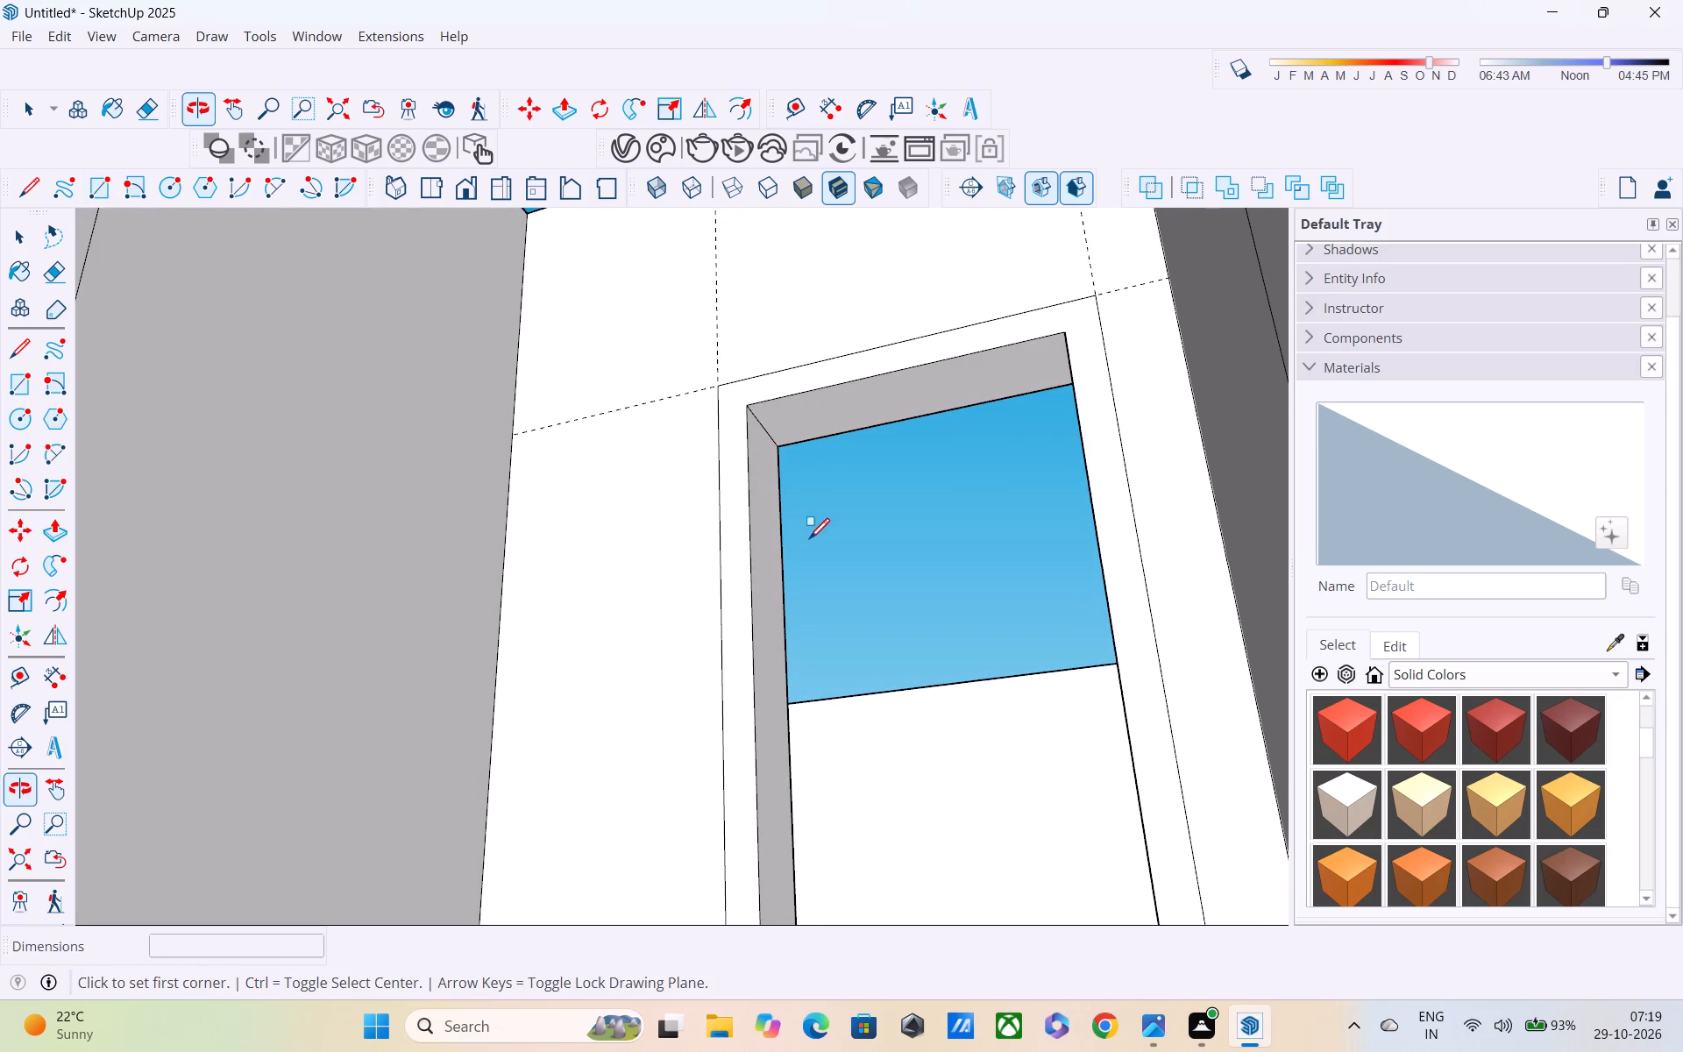
click(758, 423)
middle_drag(870, 684, 812, 371)
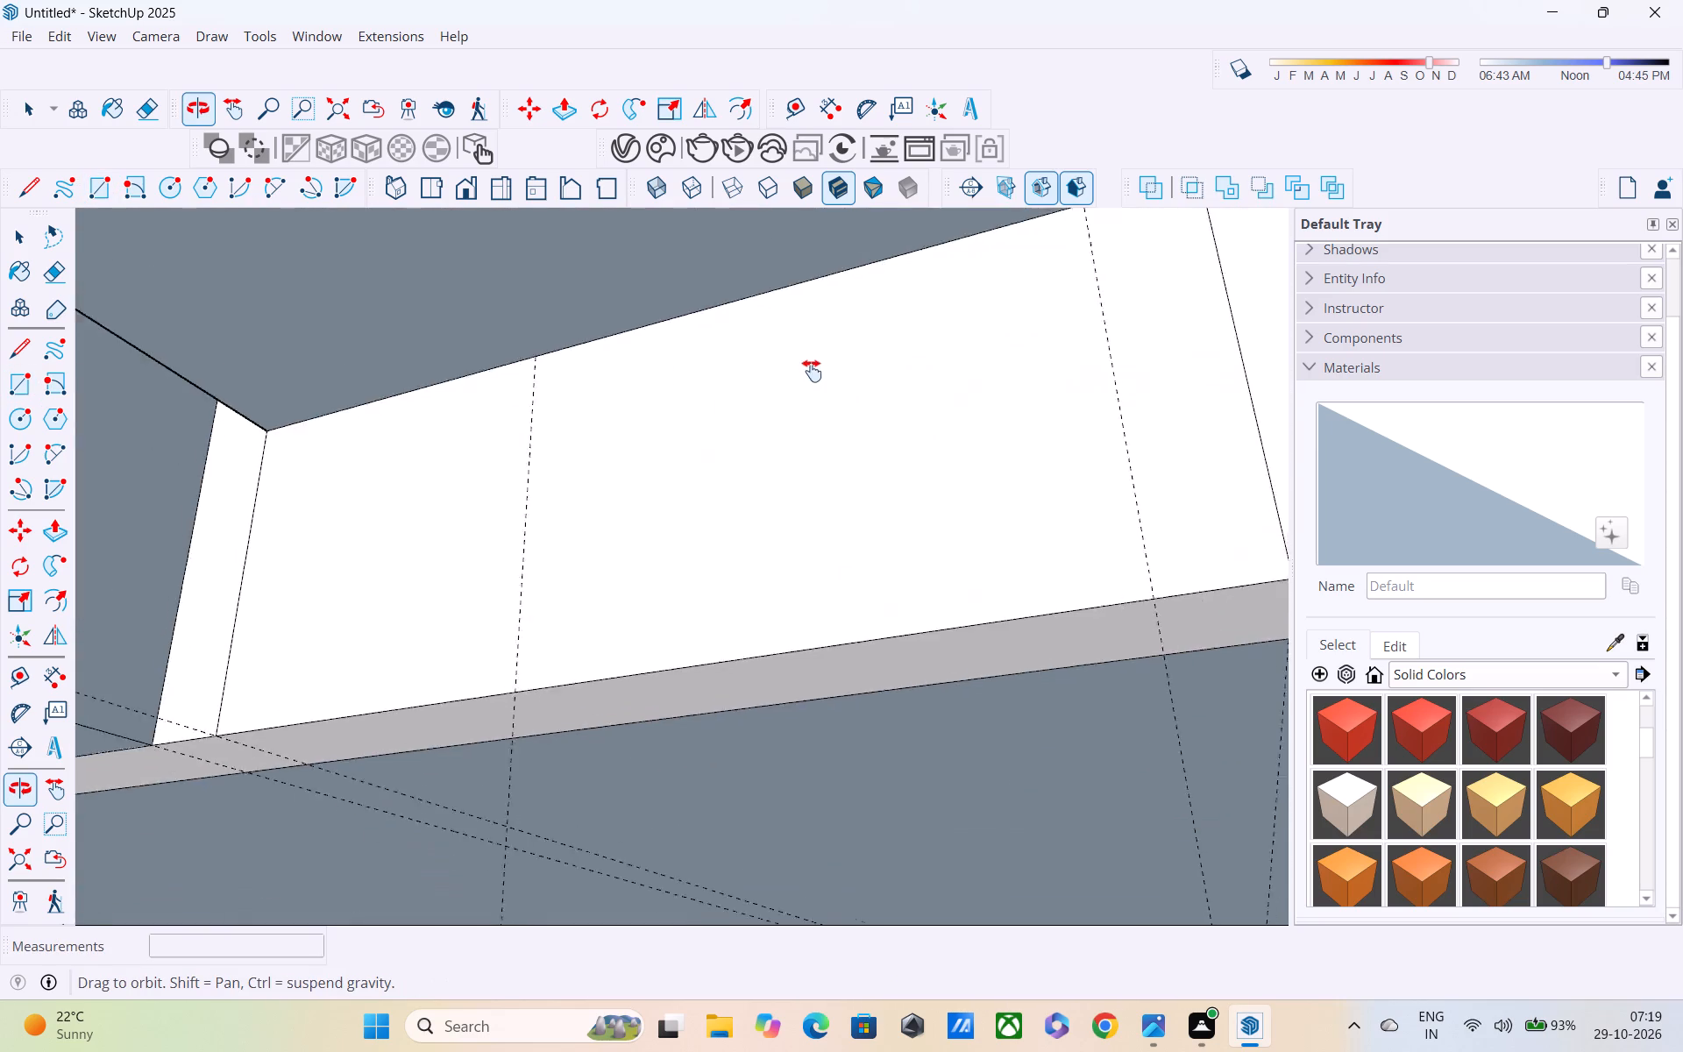
middle_drag(812, 371, 853, 565)
scroll(907, 690, down, 1)
shift+middle_drag(897, 719, 875, 739)
middle_drag(875, 739, 868, 718)
middle_drag(612, 536, 610, 533)
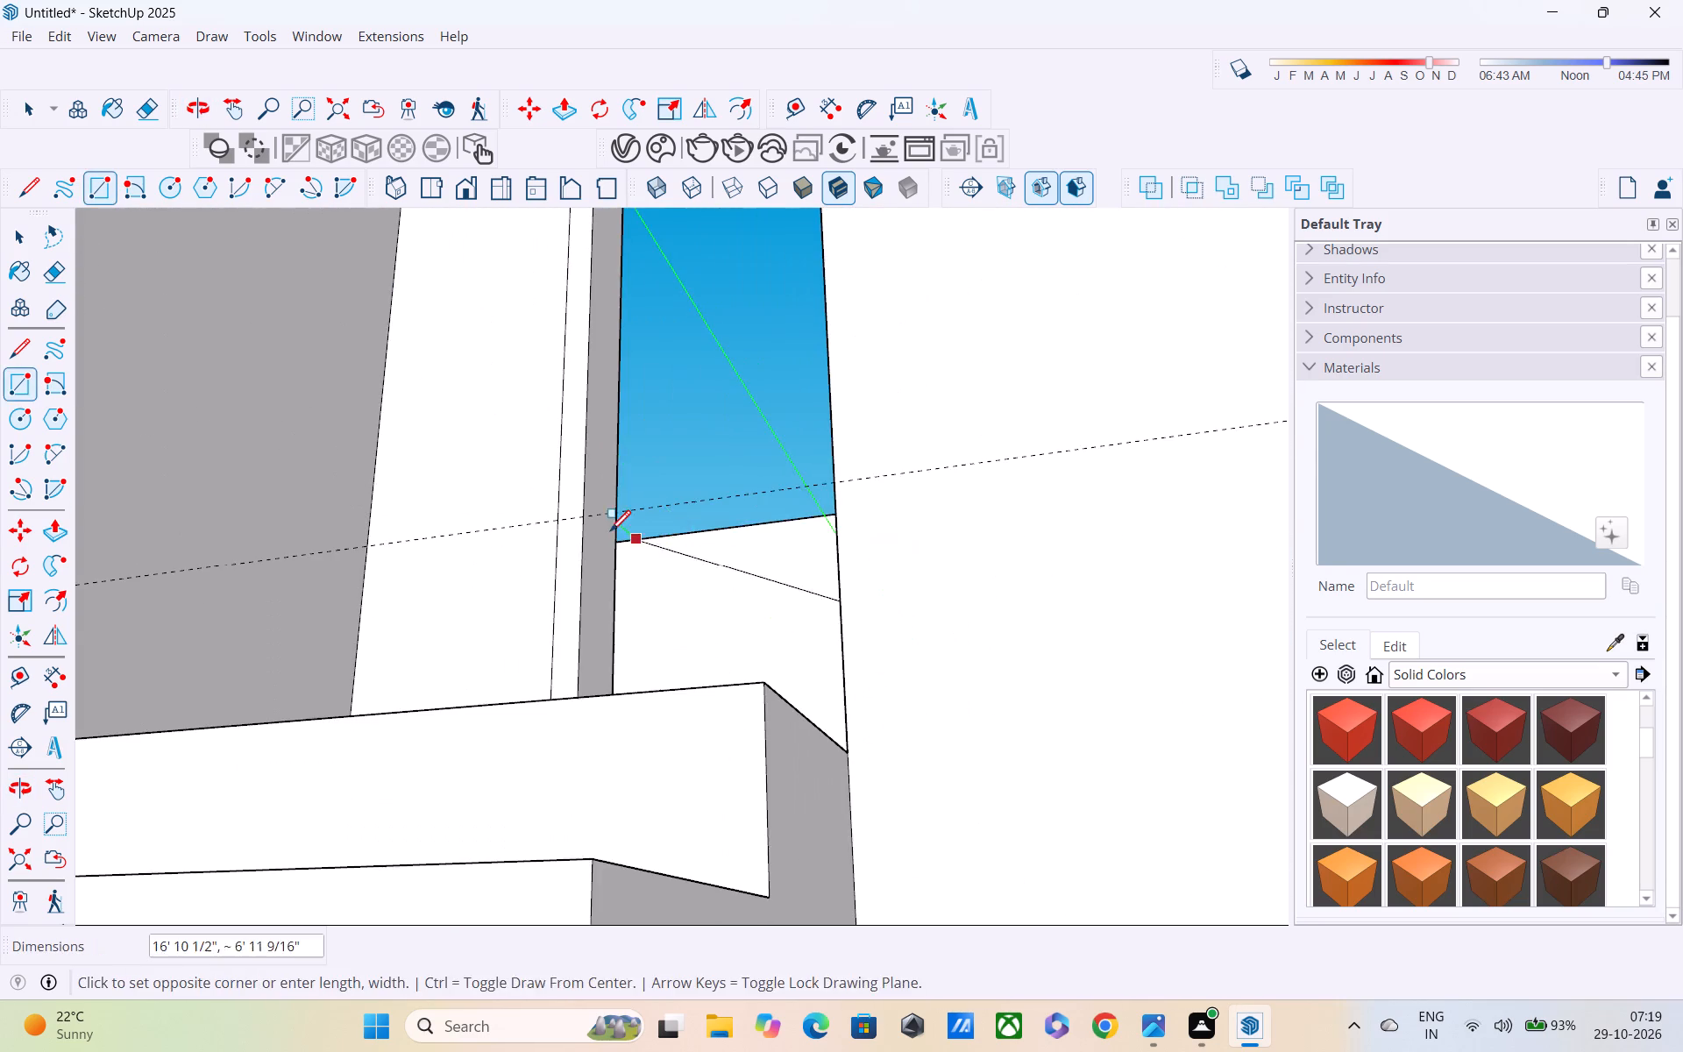
middle_drag(610, 533, 1040, 757)
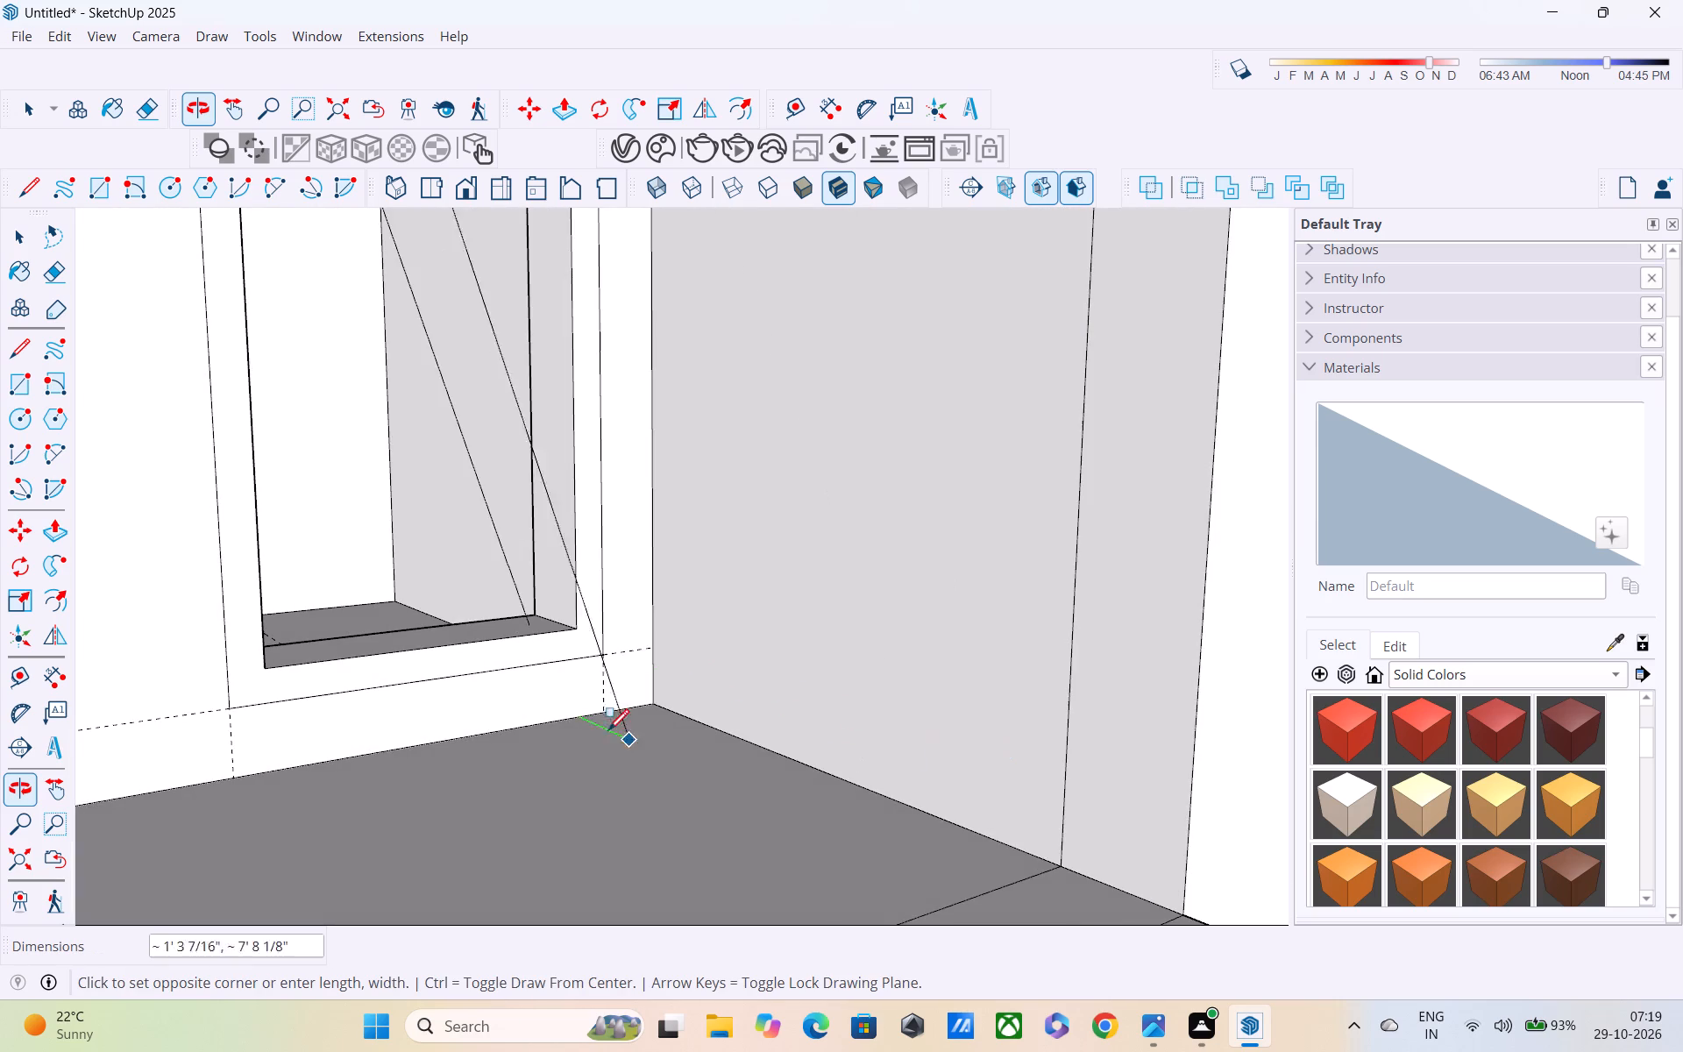
scroll(560, 653, up, 5)
click(549, 601)
scroll(549, 601, down, 2)
shift+middle_drag(565, 628, 700, 736)
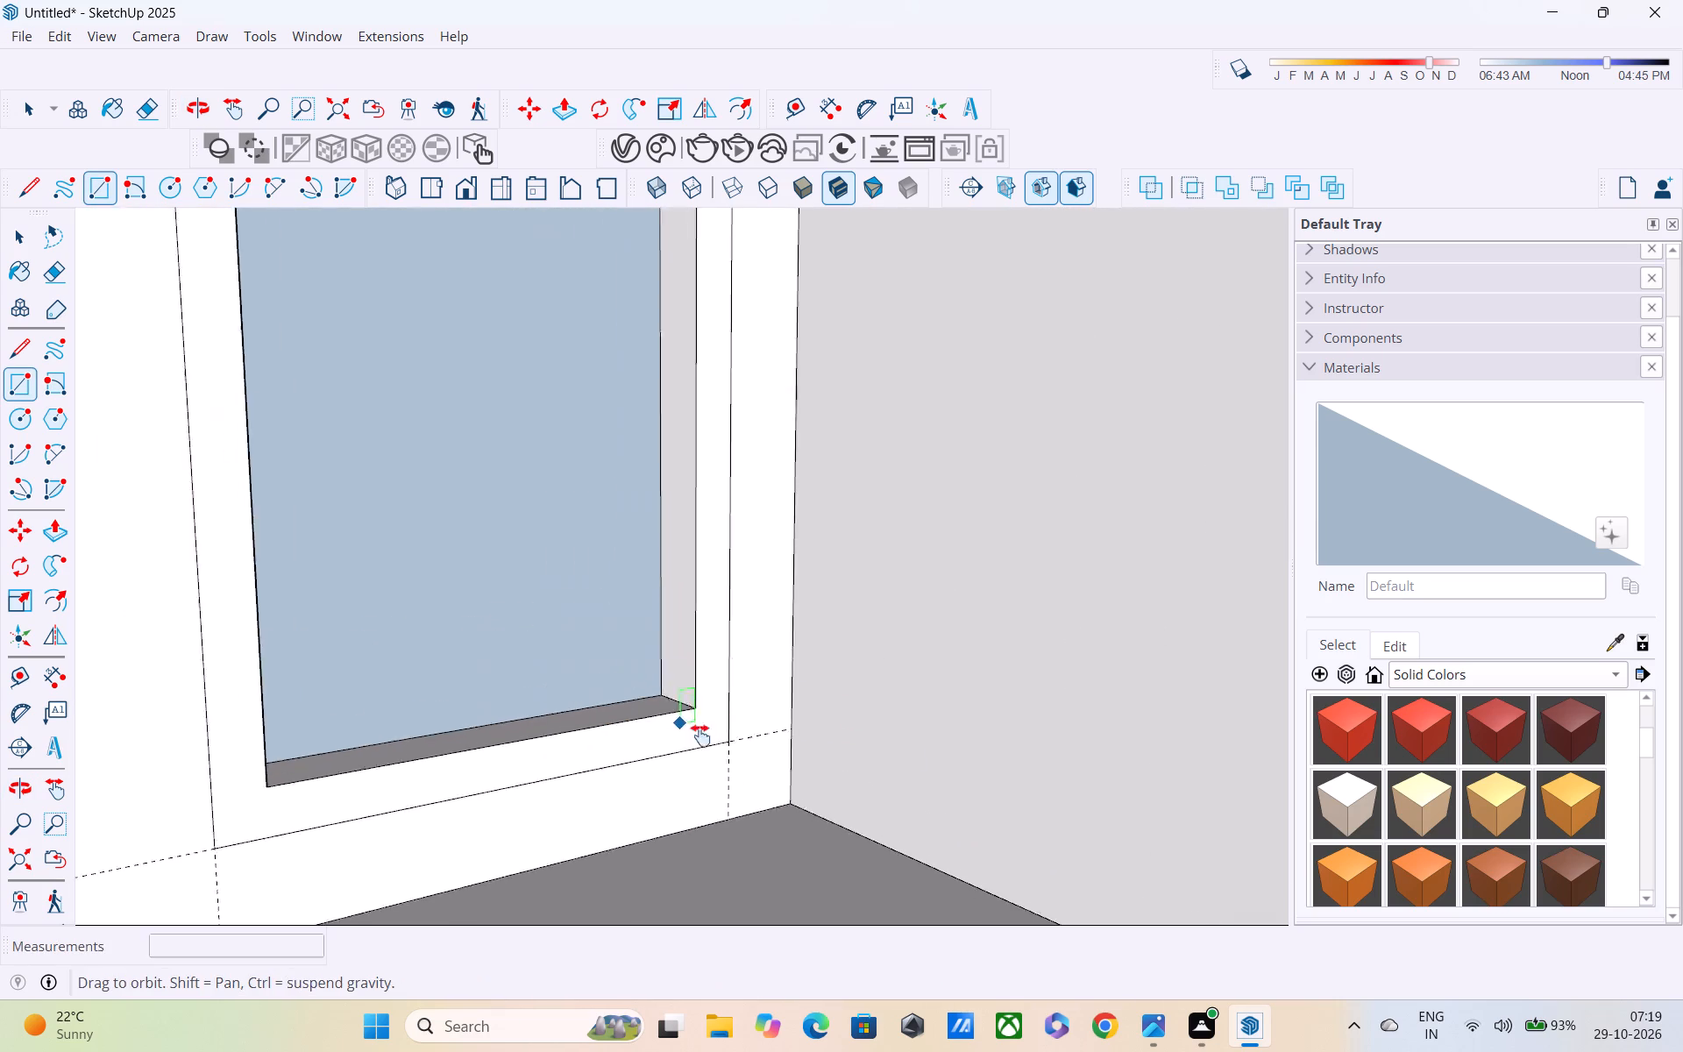
shift+middle_drag(700, 736, 789, 764)
scroll(781, 743, down, 3)
middle_drag(761, 745, 457, 743)
Pull the door face 2" outward toward the entrance recess.
key(space)
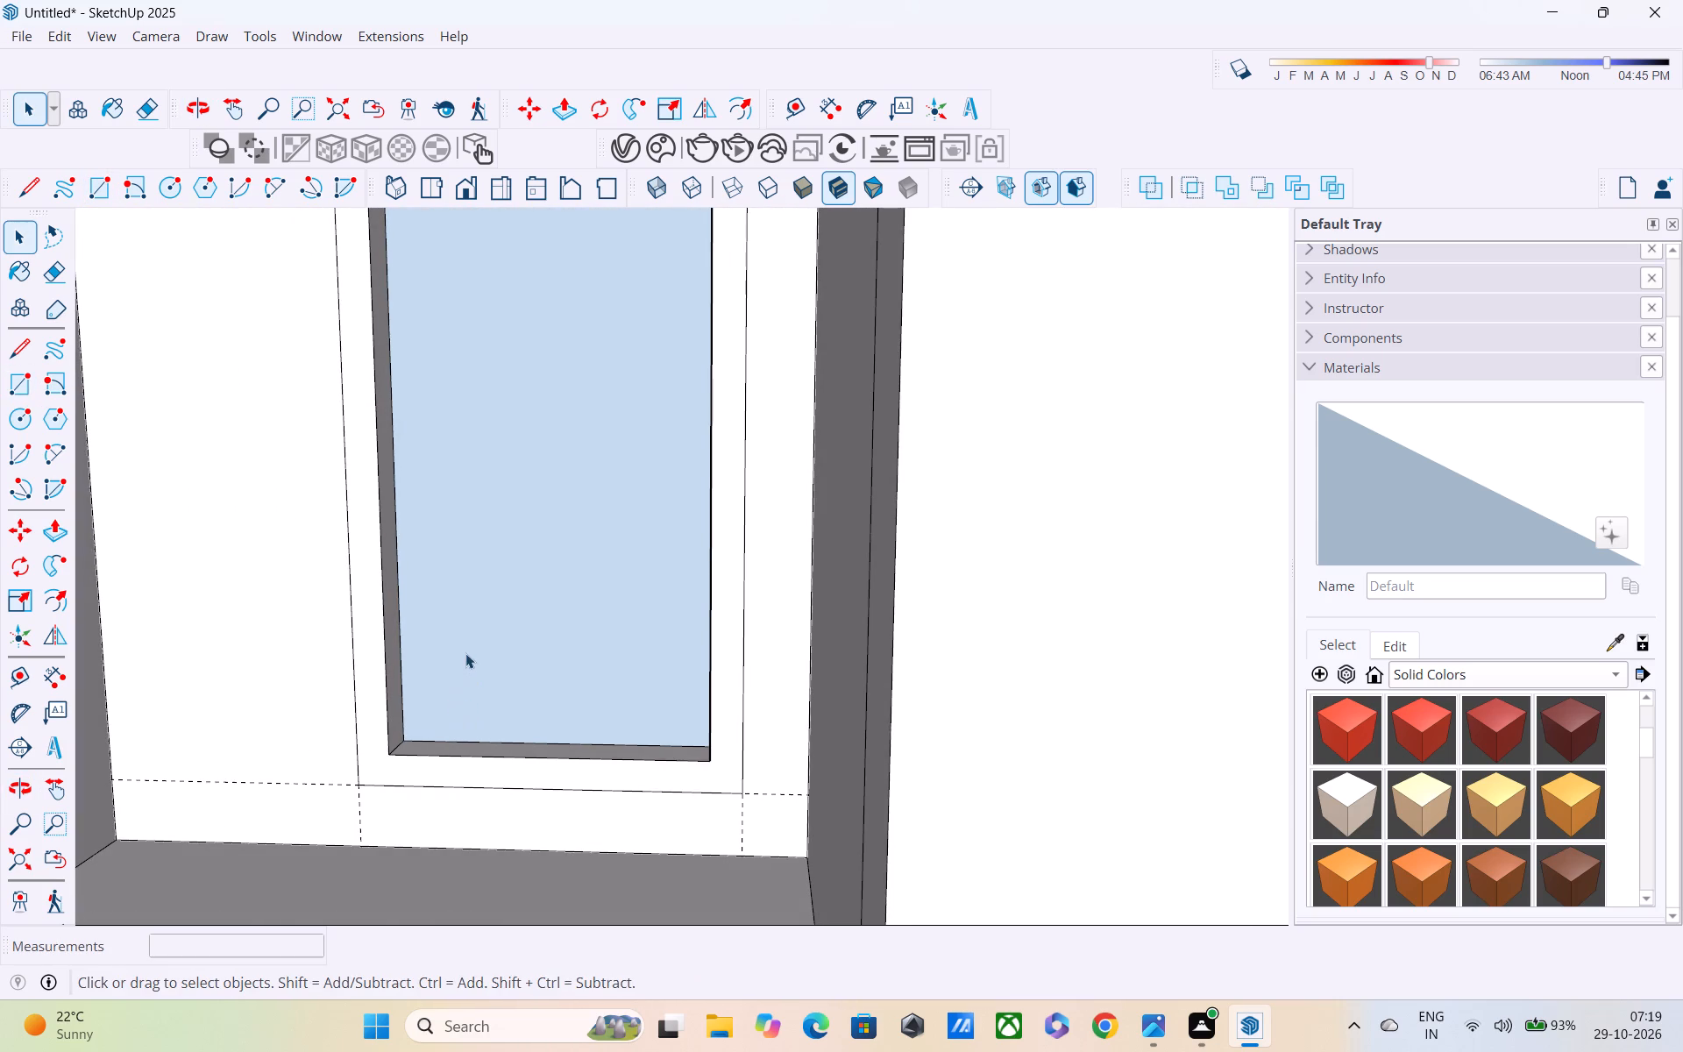
click(465, 653)
key(p)
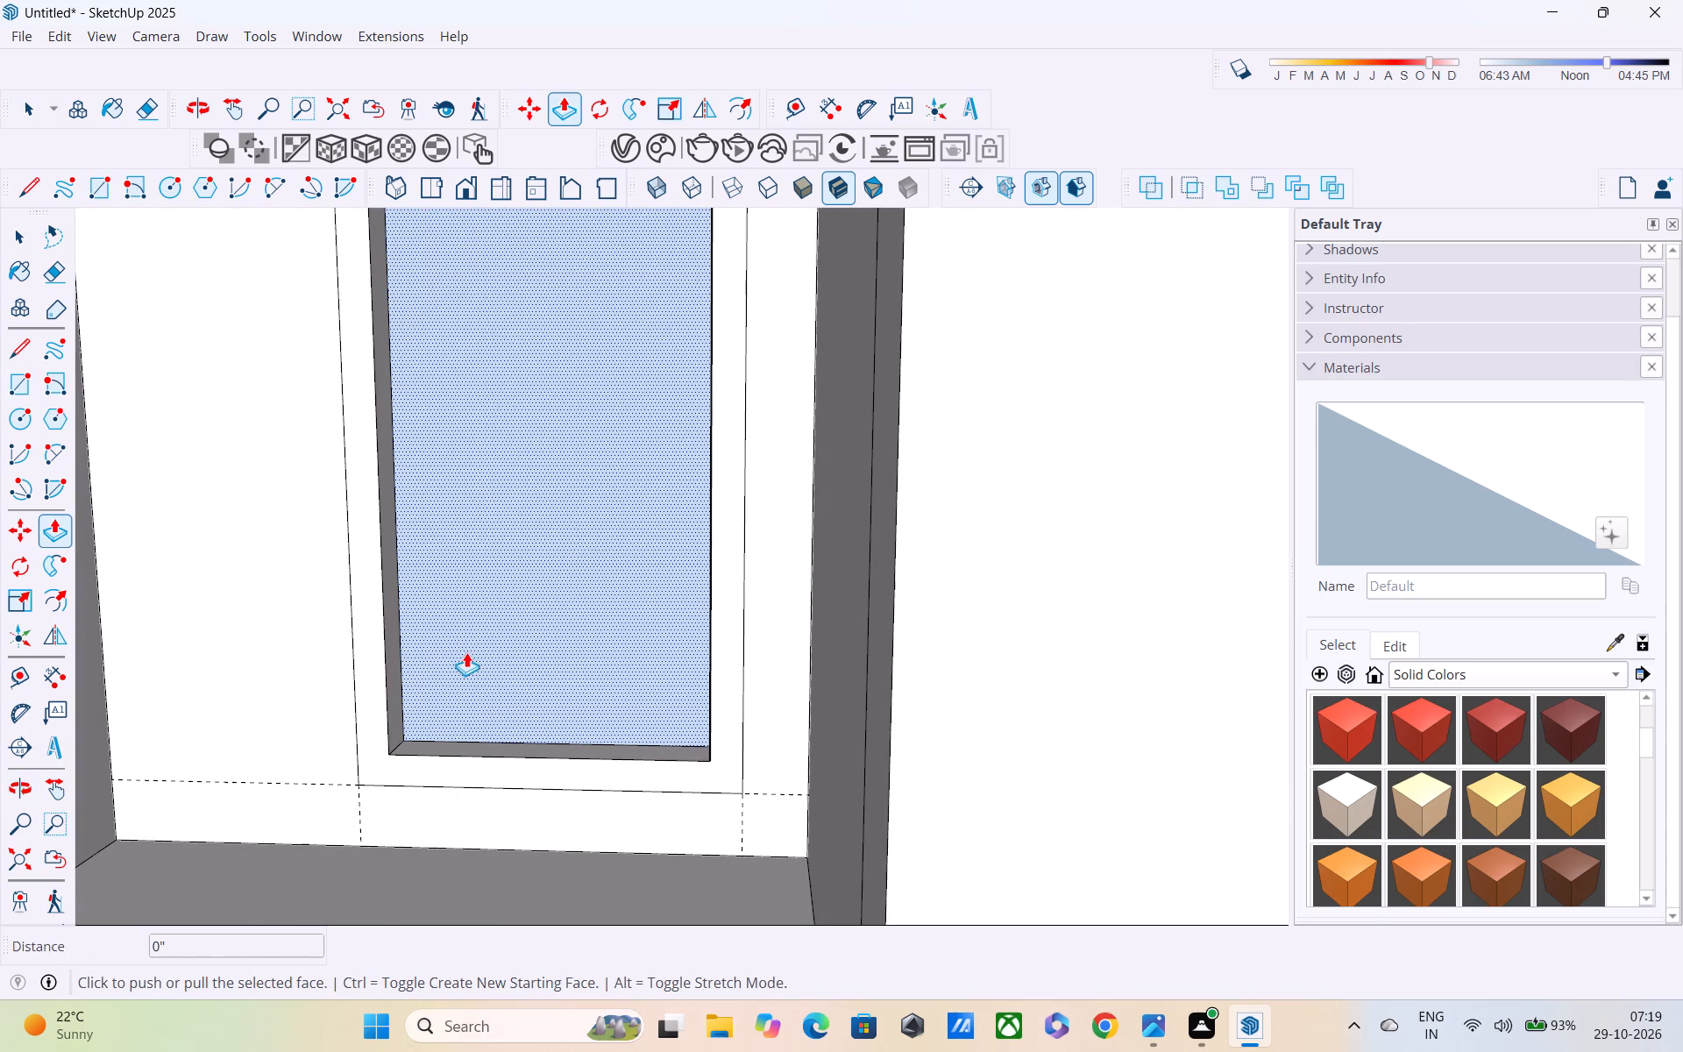
click(481, 648)
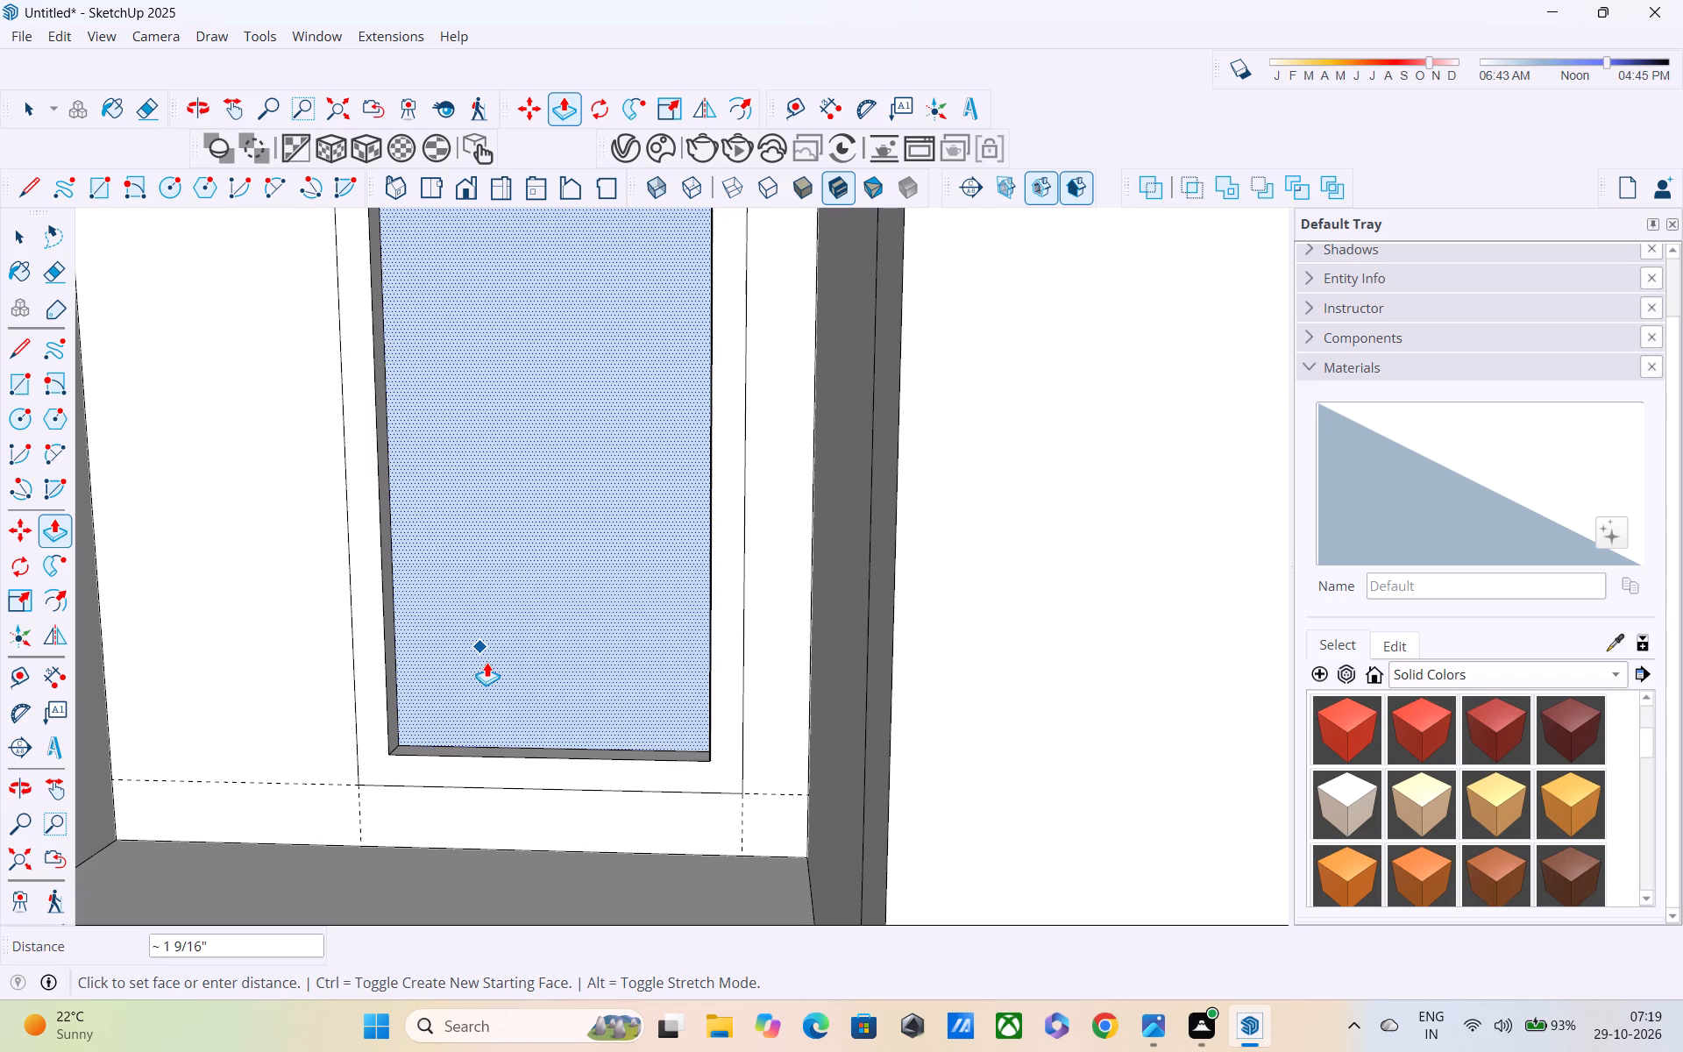
text(2")
key(Return)
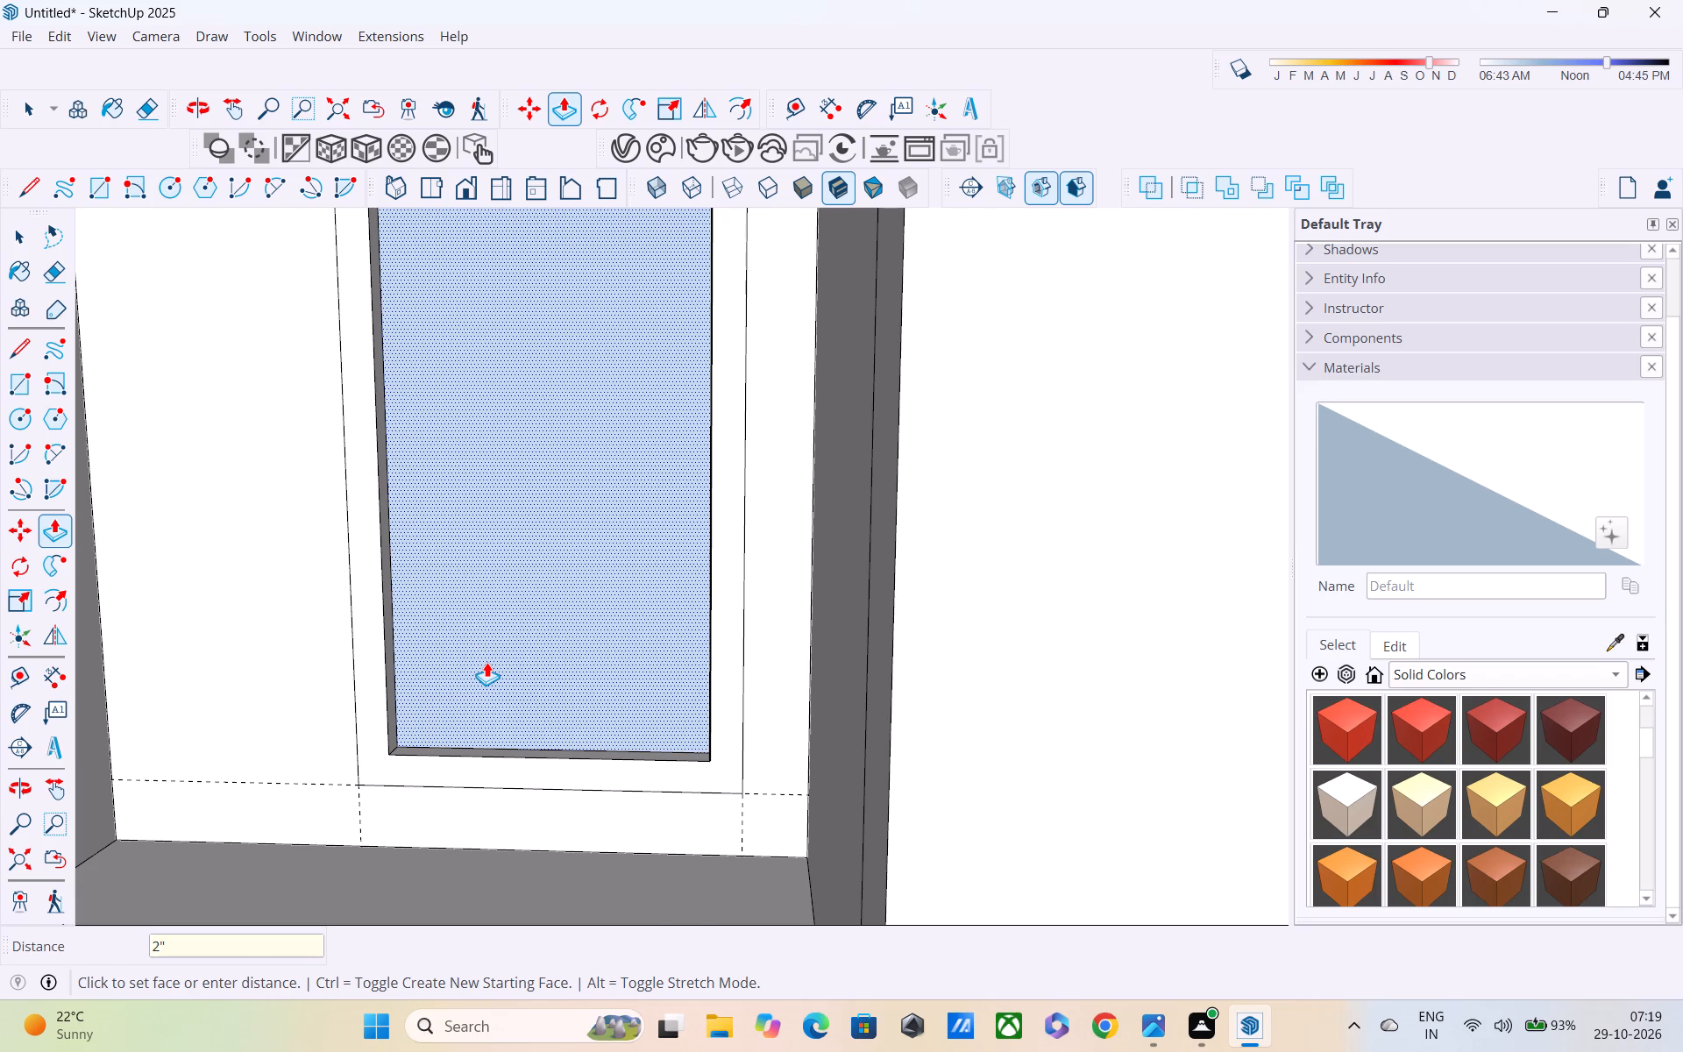
Reverse the door panel's front face so its front side points outward, and clear the selection.
key(space)
click(456, 556)
right_click(455, 555)
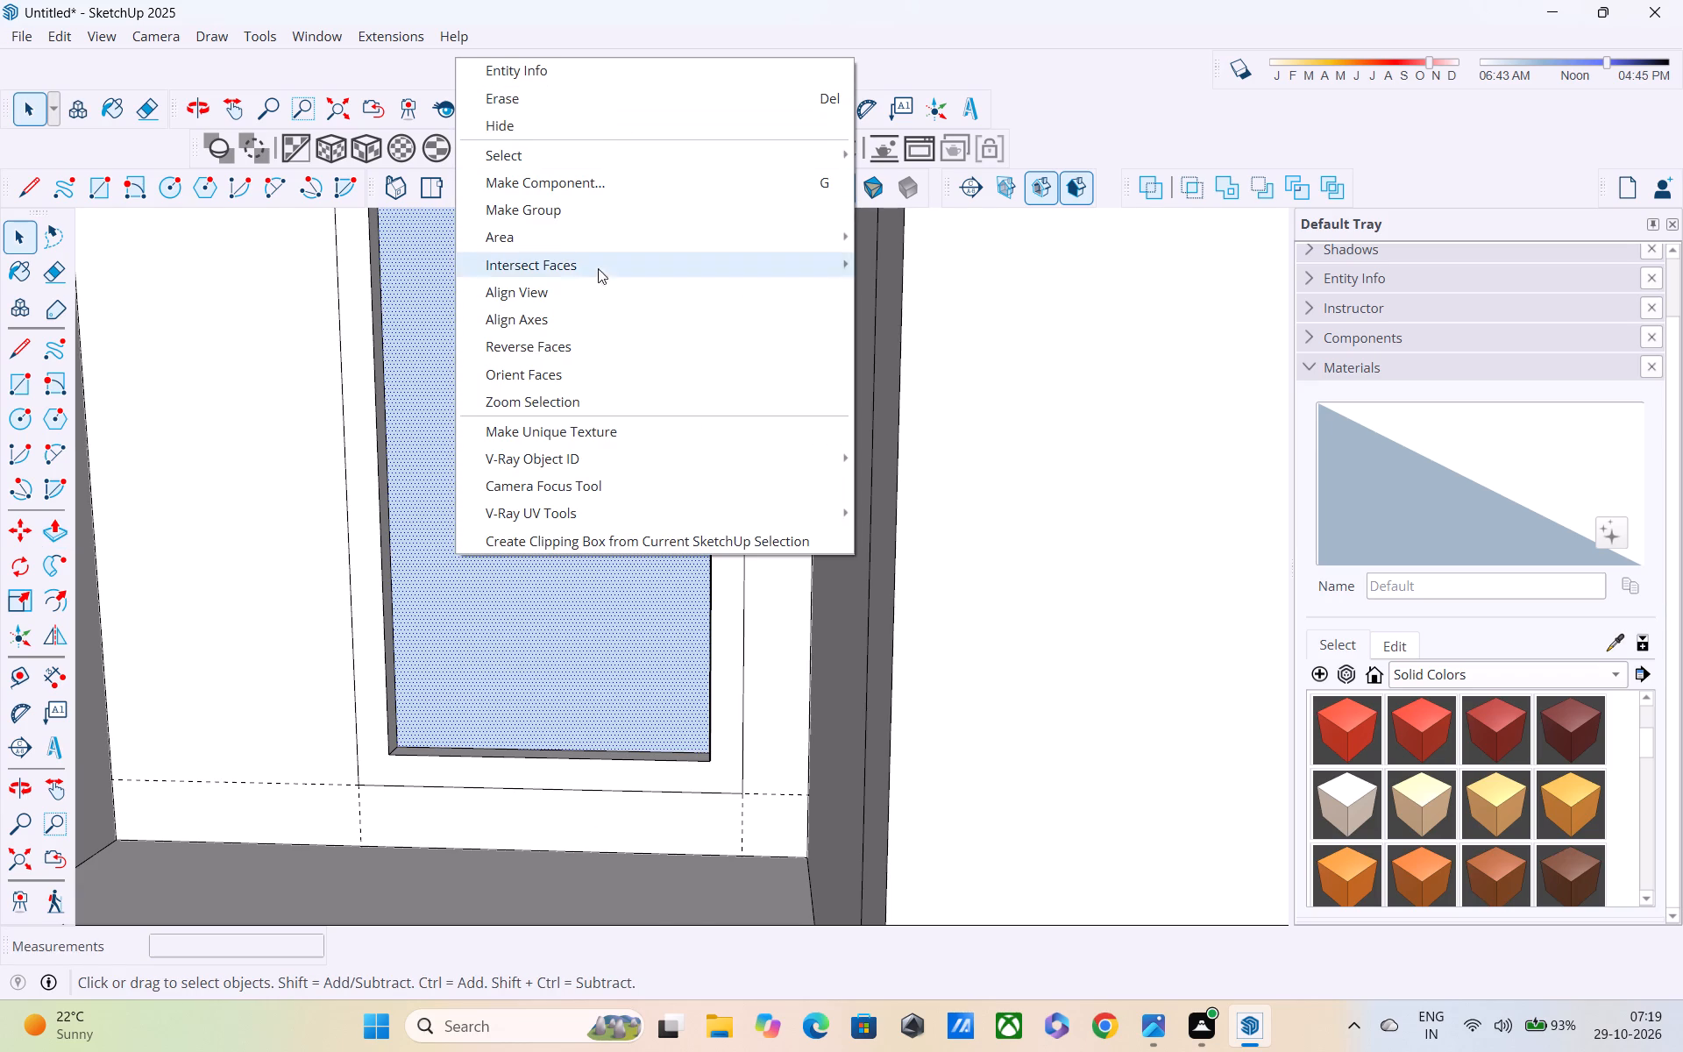
click(582, 352)
scroll(611, 551, down, 3)
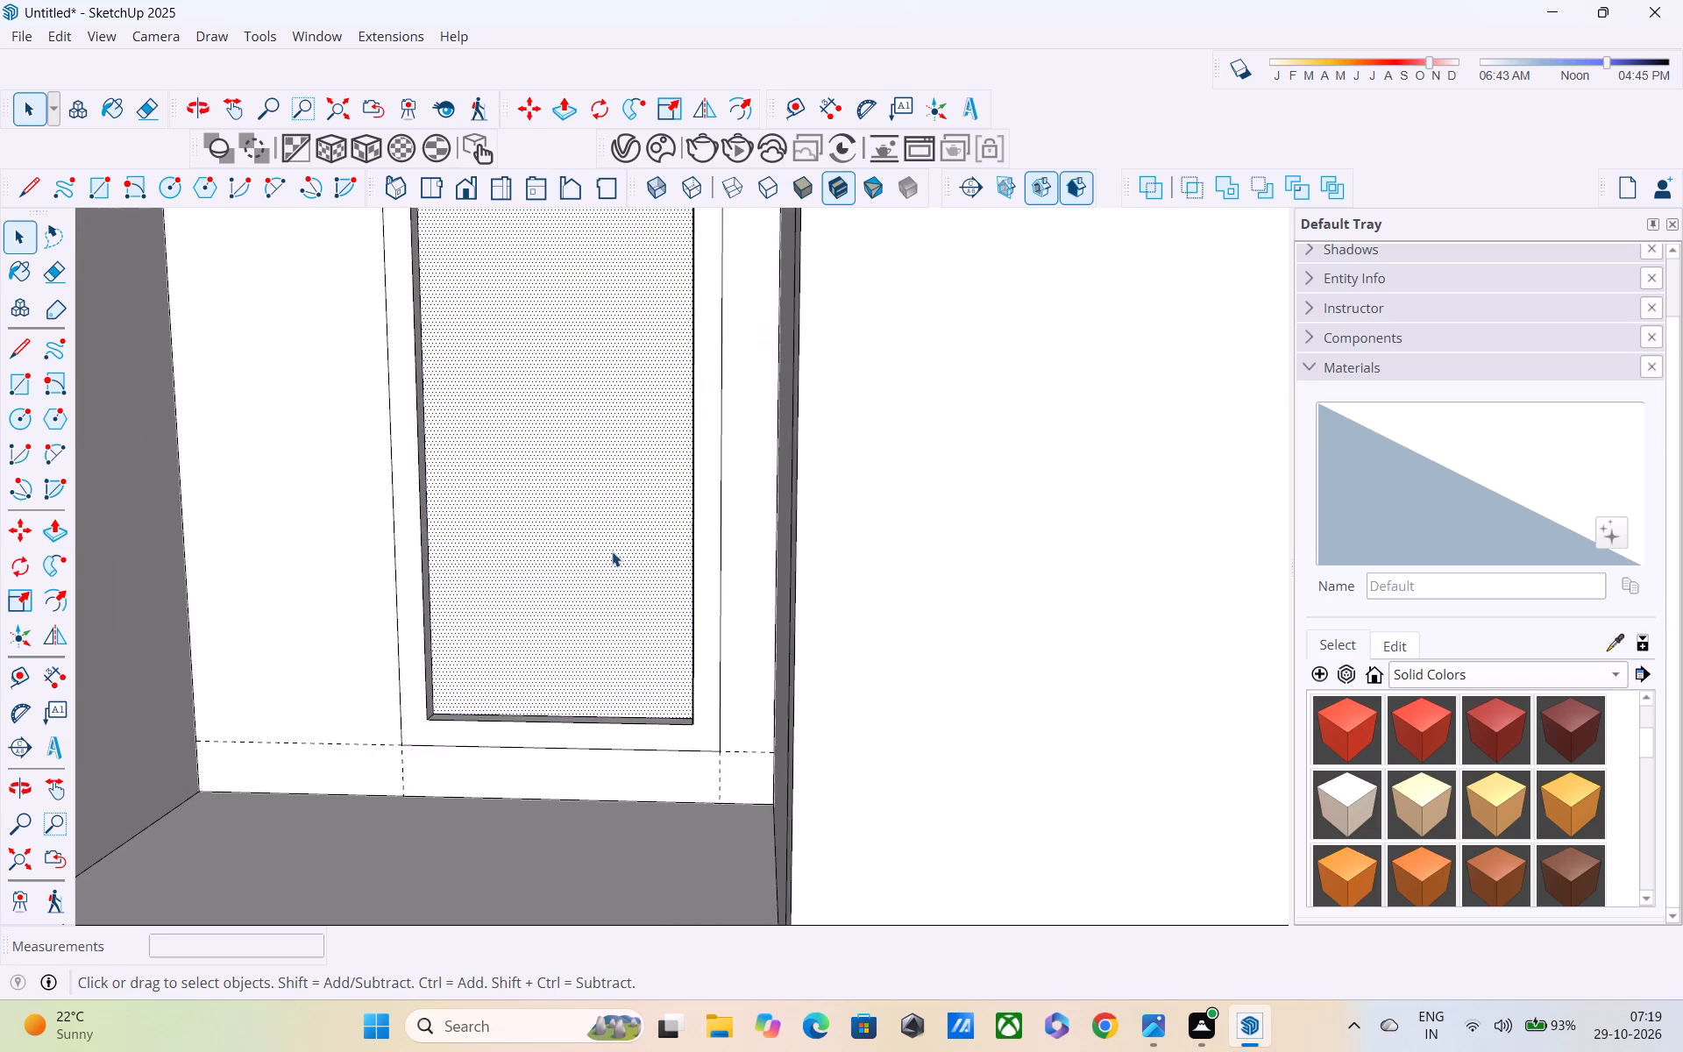
key(space)
scroll(629, 600, down, 5)
scroll(619, 622, up, 1)
scroll(619, 624, down, 3)
click(1134, 451)
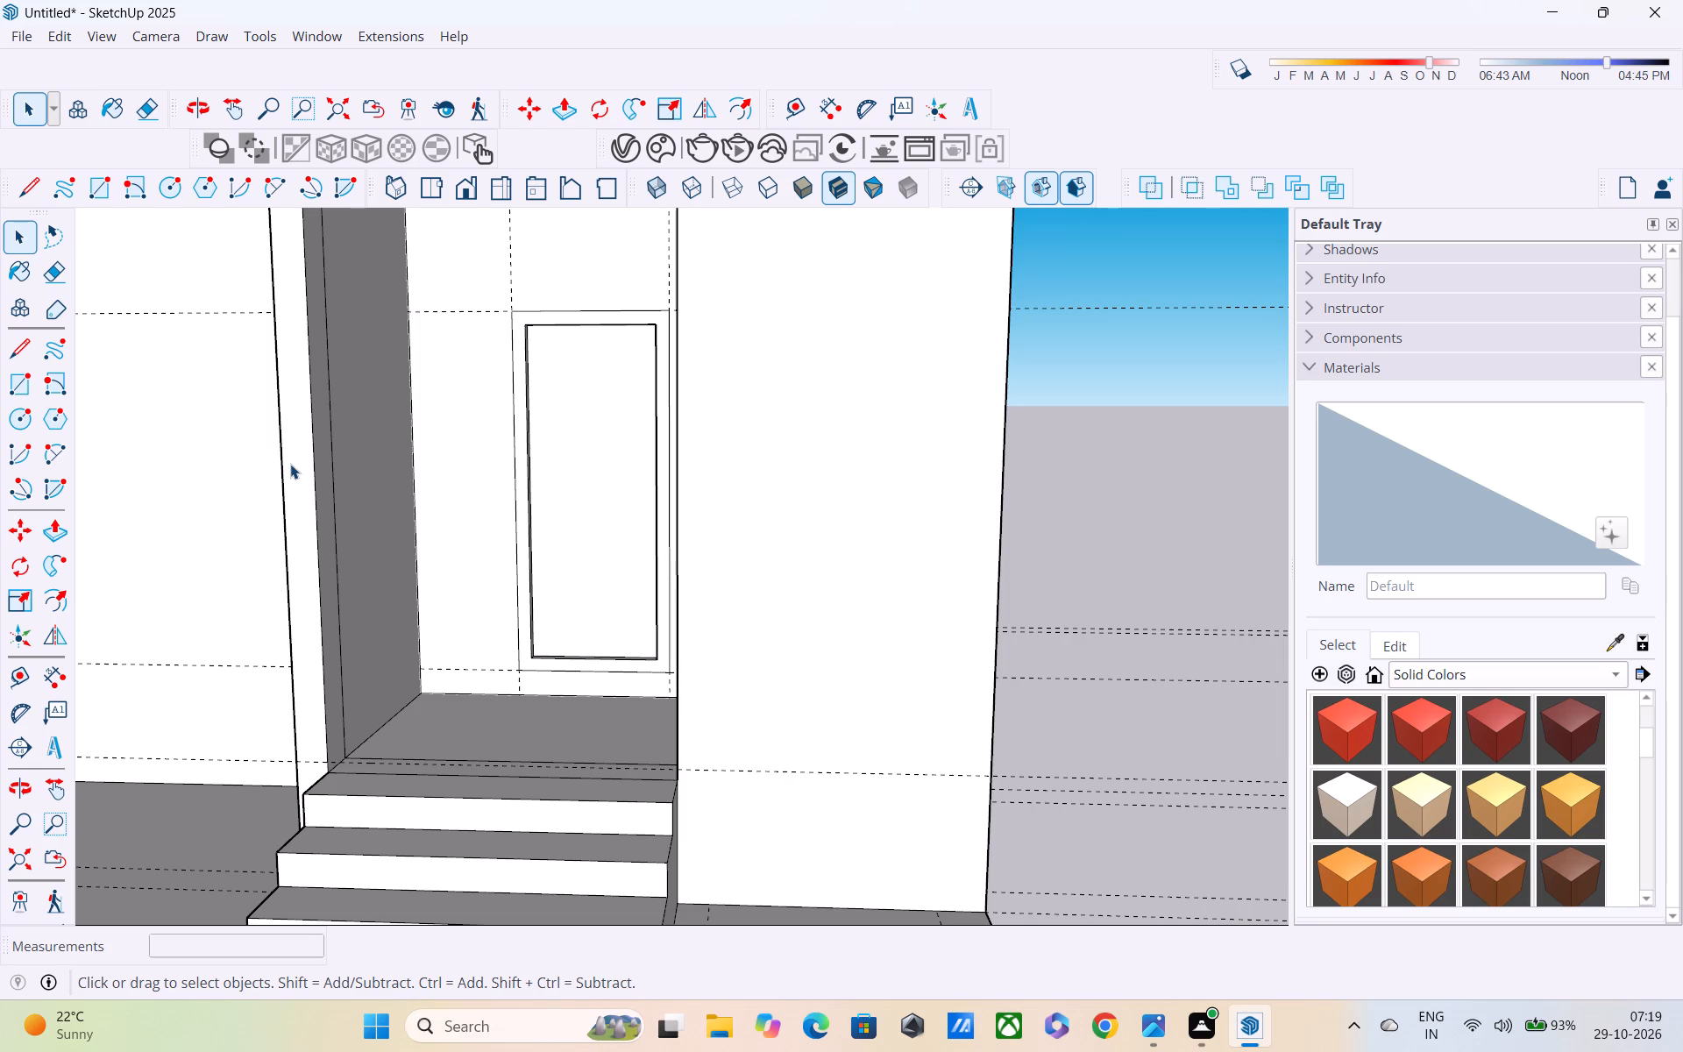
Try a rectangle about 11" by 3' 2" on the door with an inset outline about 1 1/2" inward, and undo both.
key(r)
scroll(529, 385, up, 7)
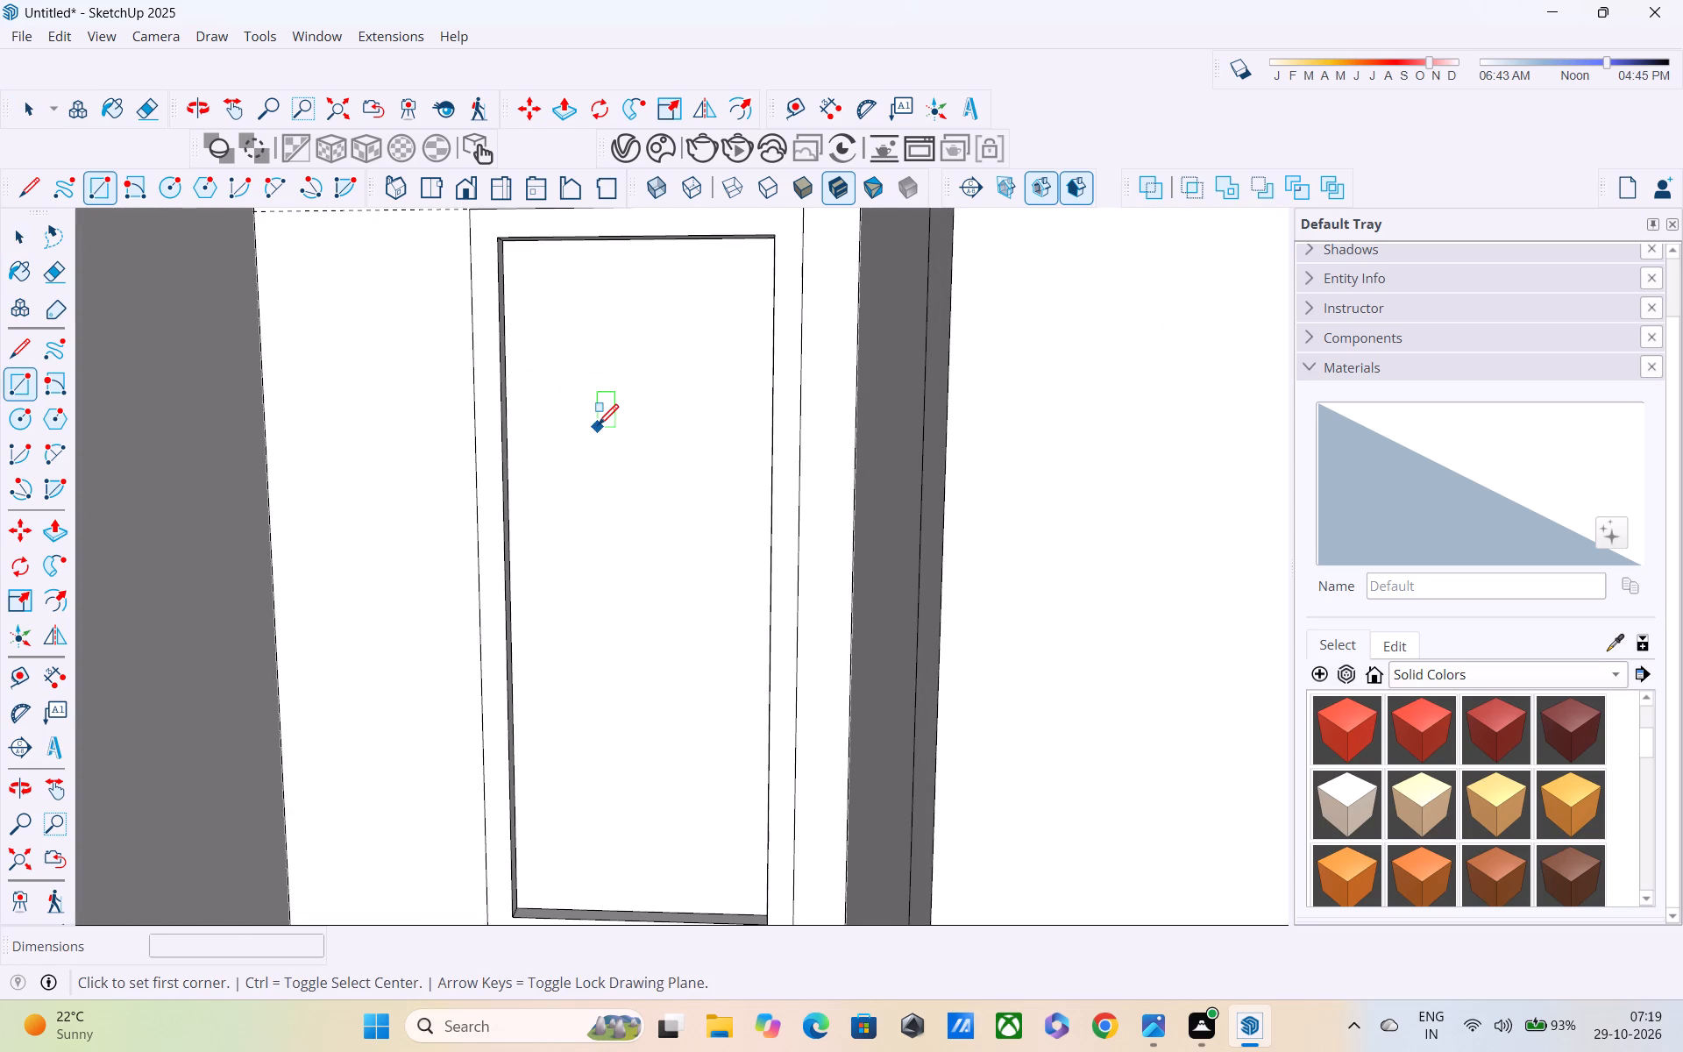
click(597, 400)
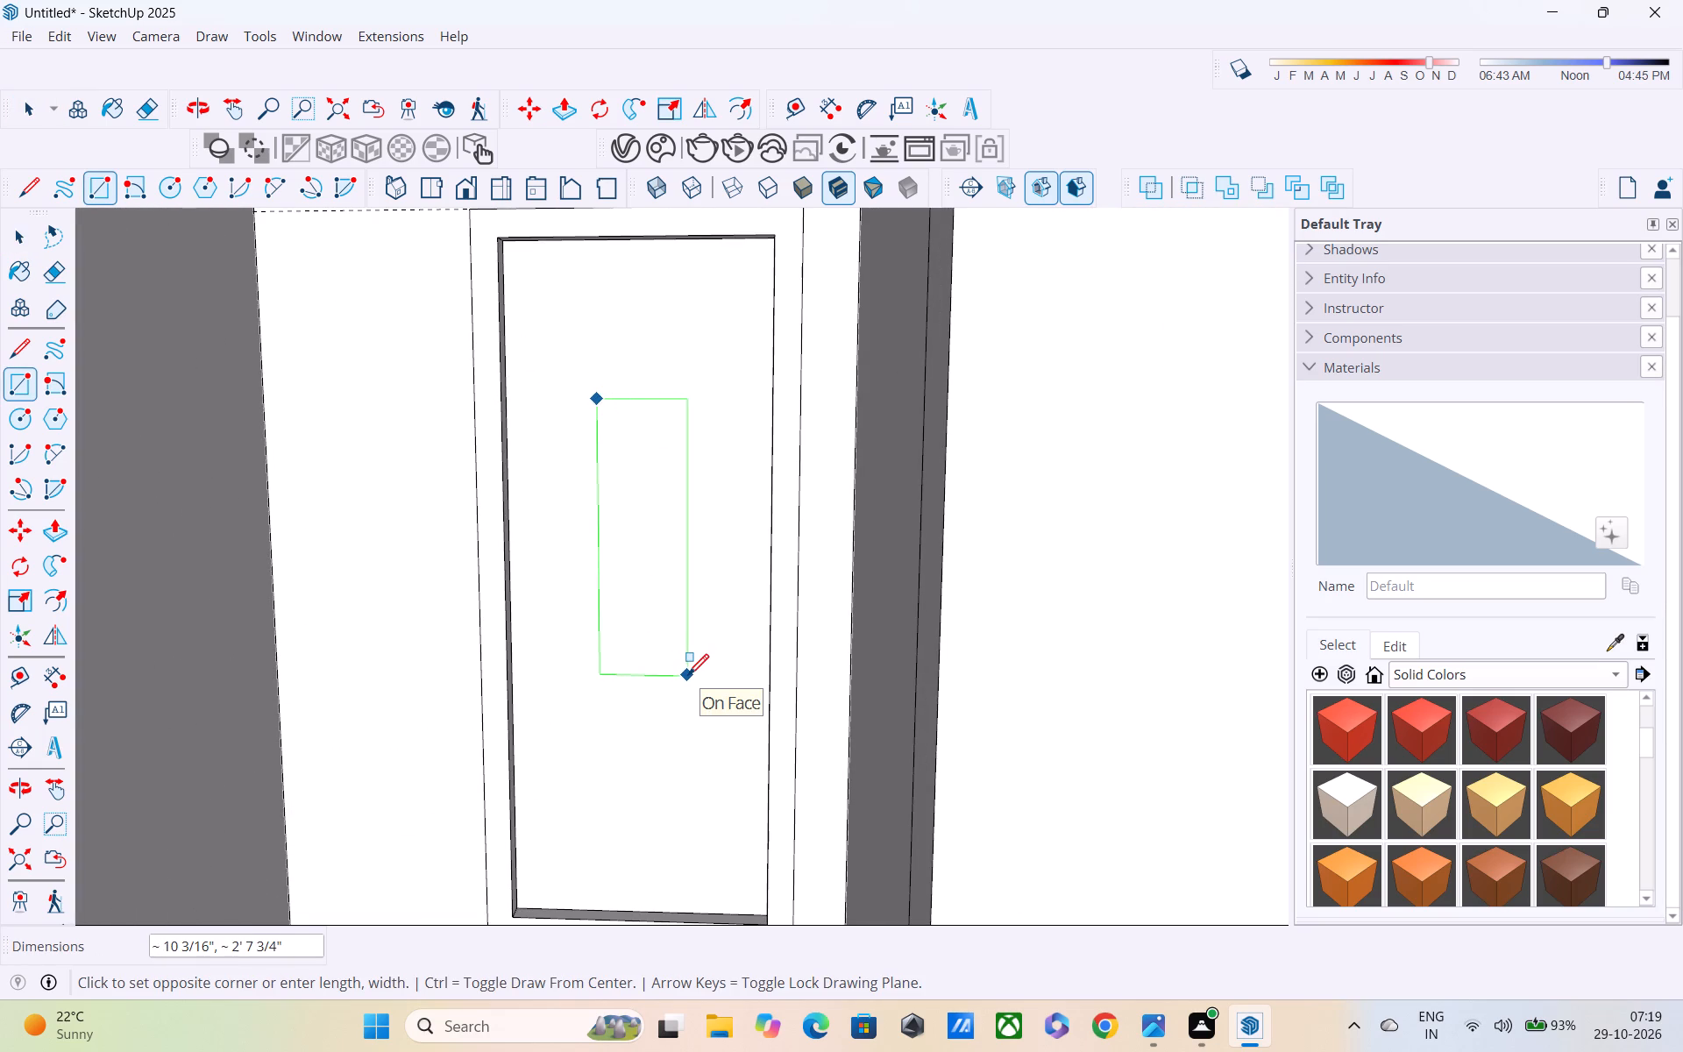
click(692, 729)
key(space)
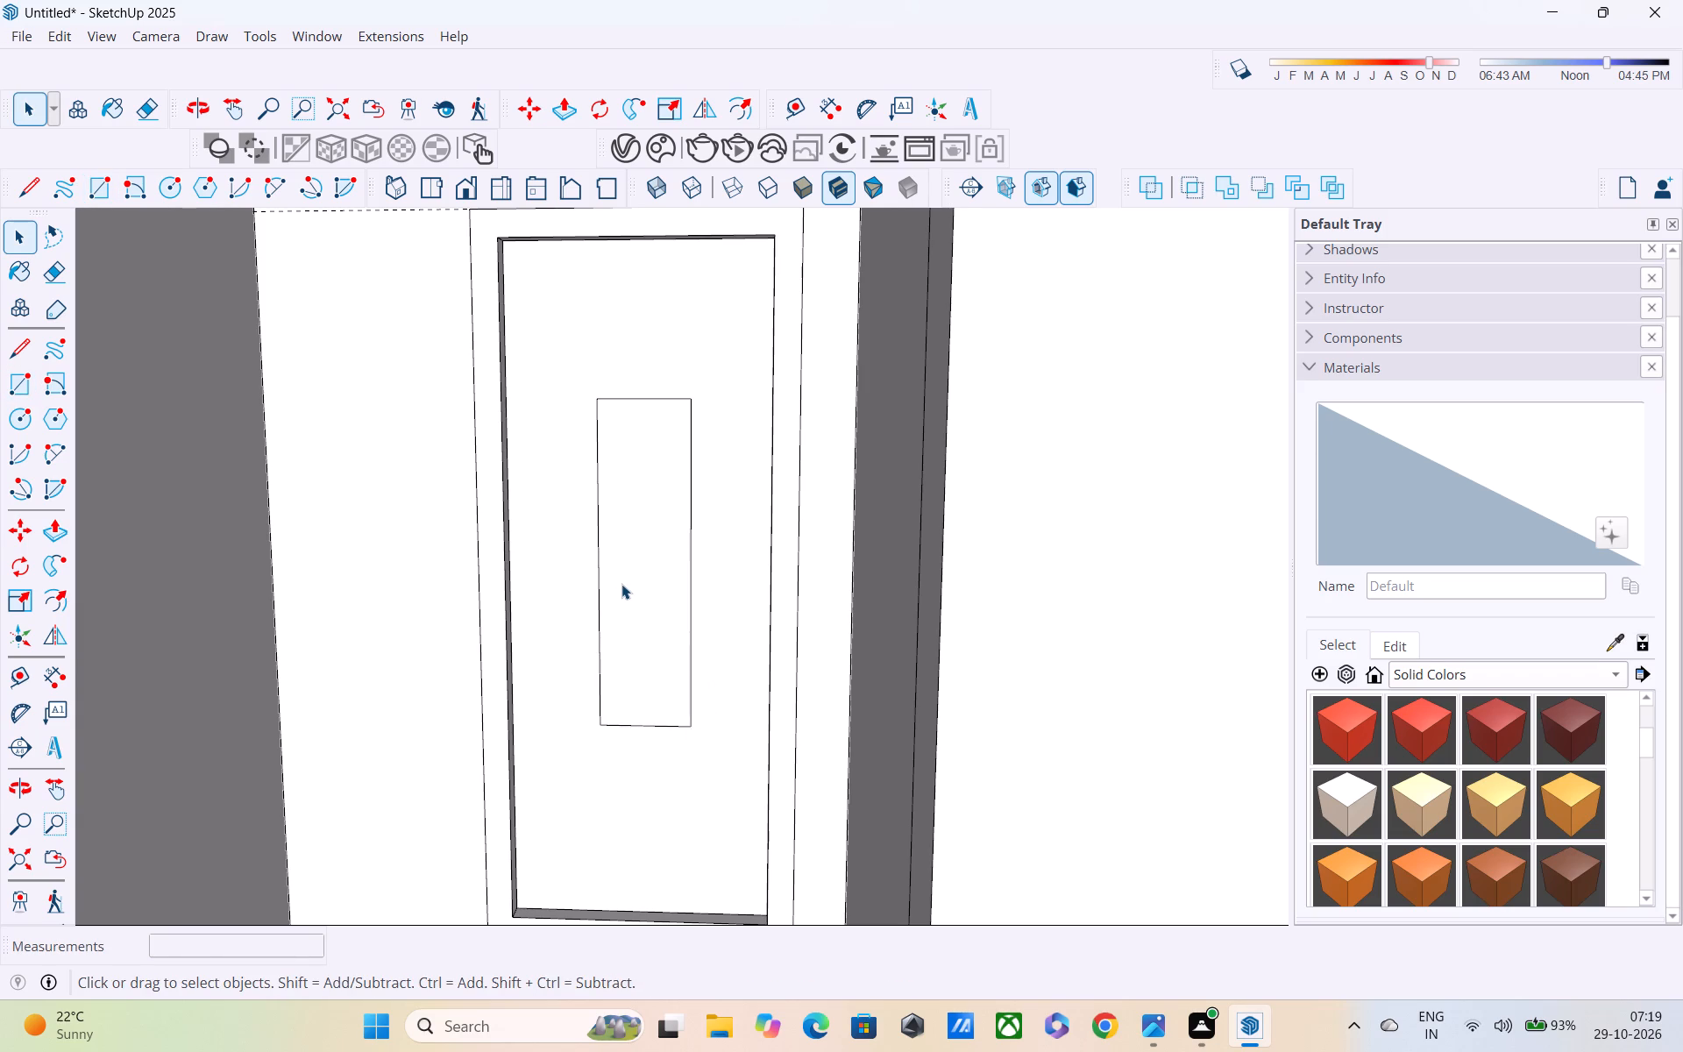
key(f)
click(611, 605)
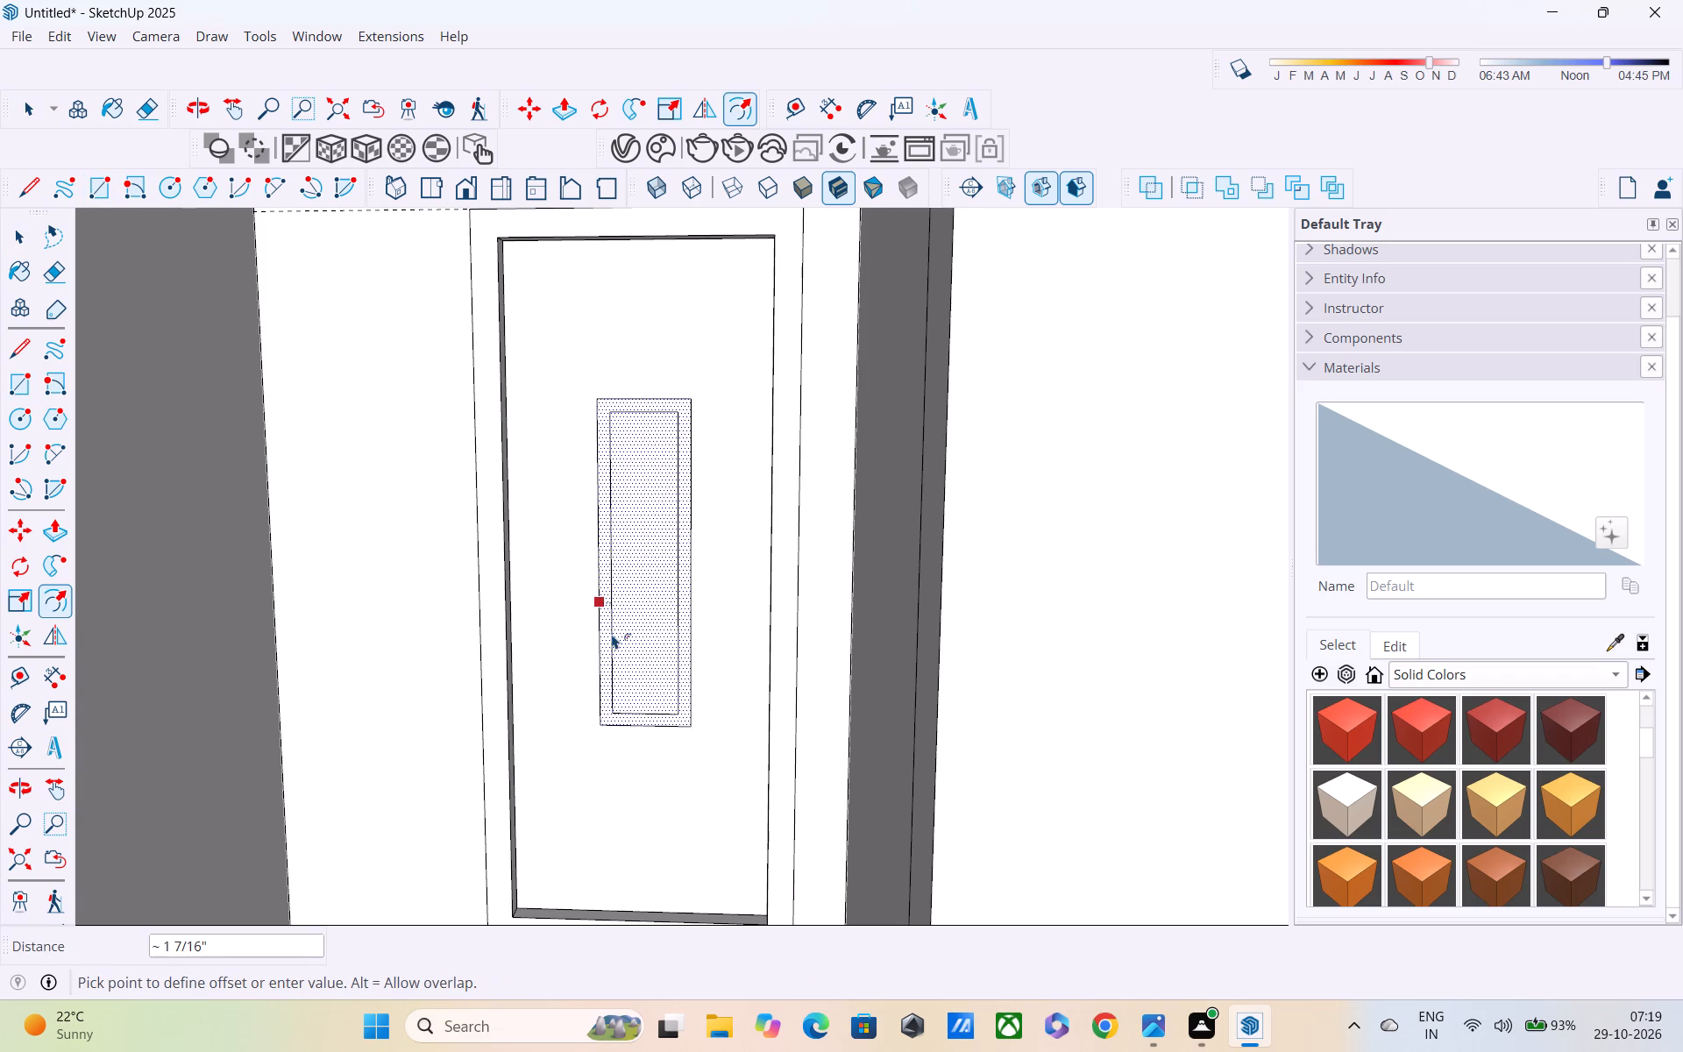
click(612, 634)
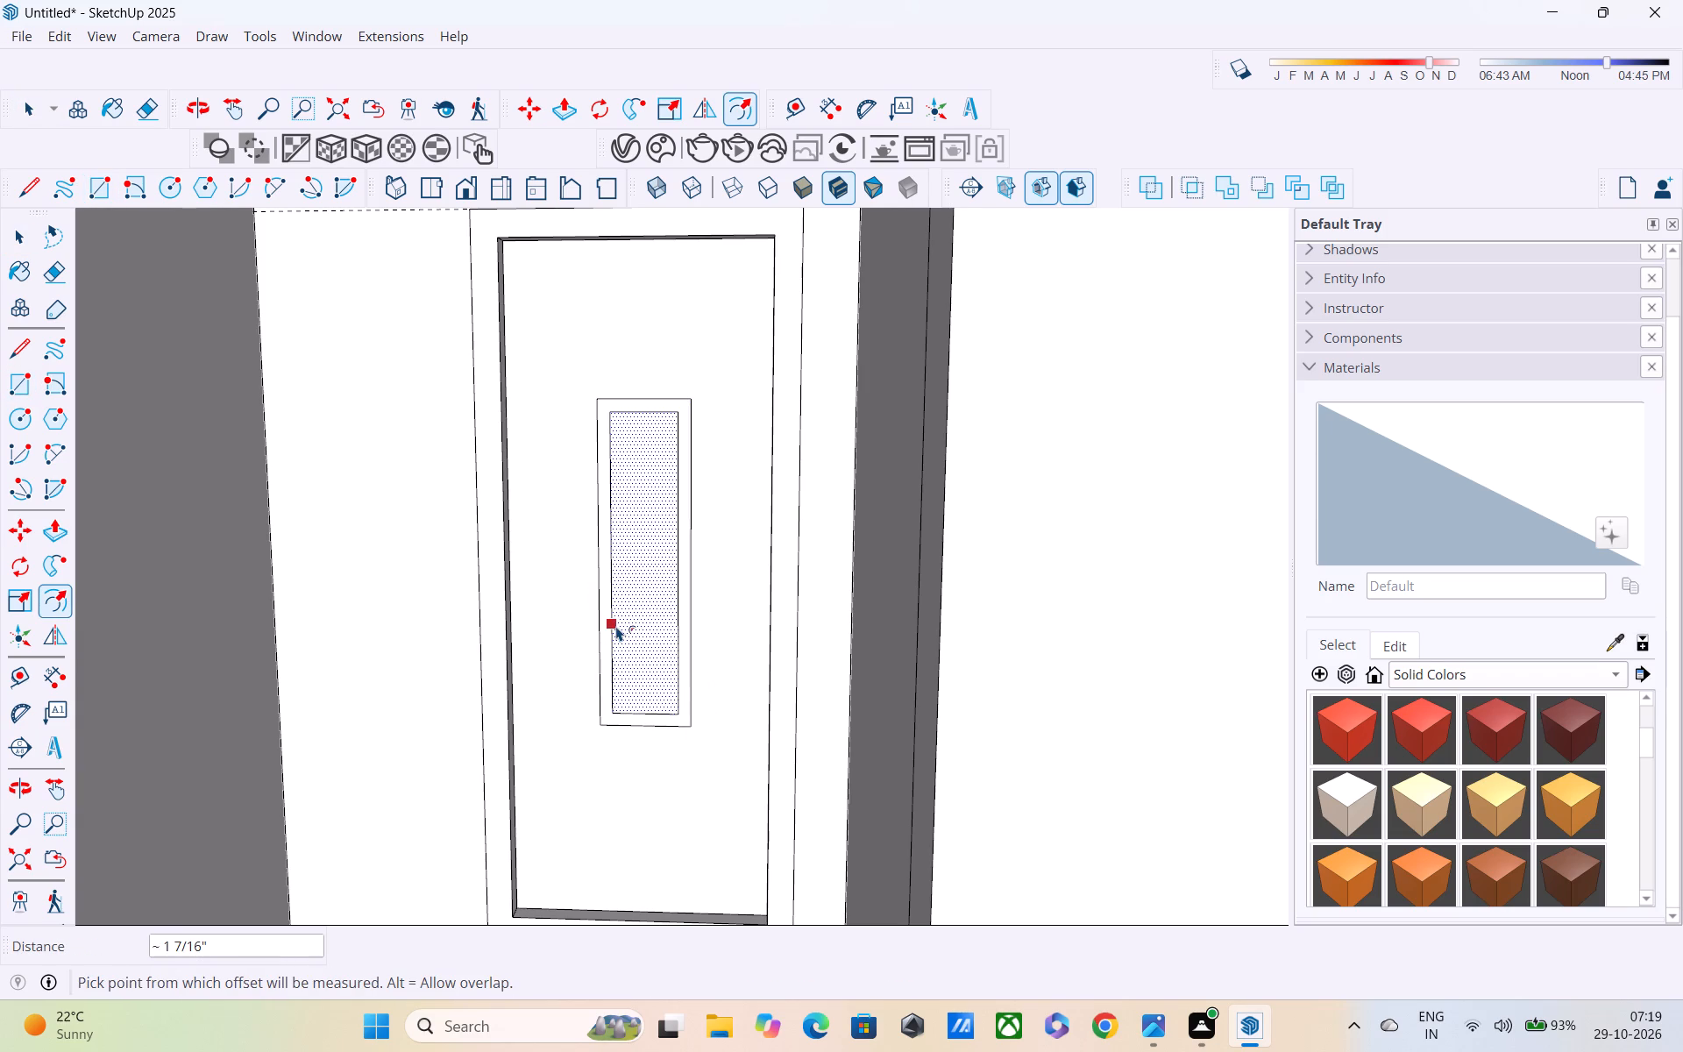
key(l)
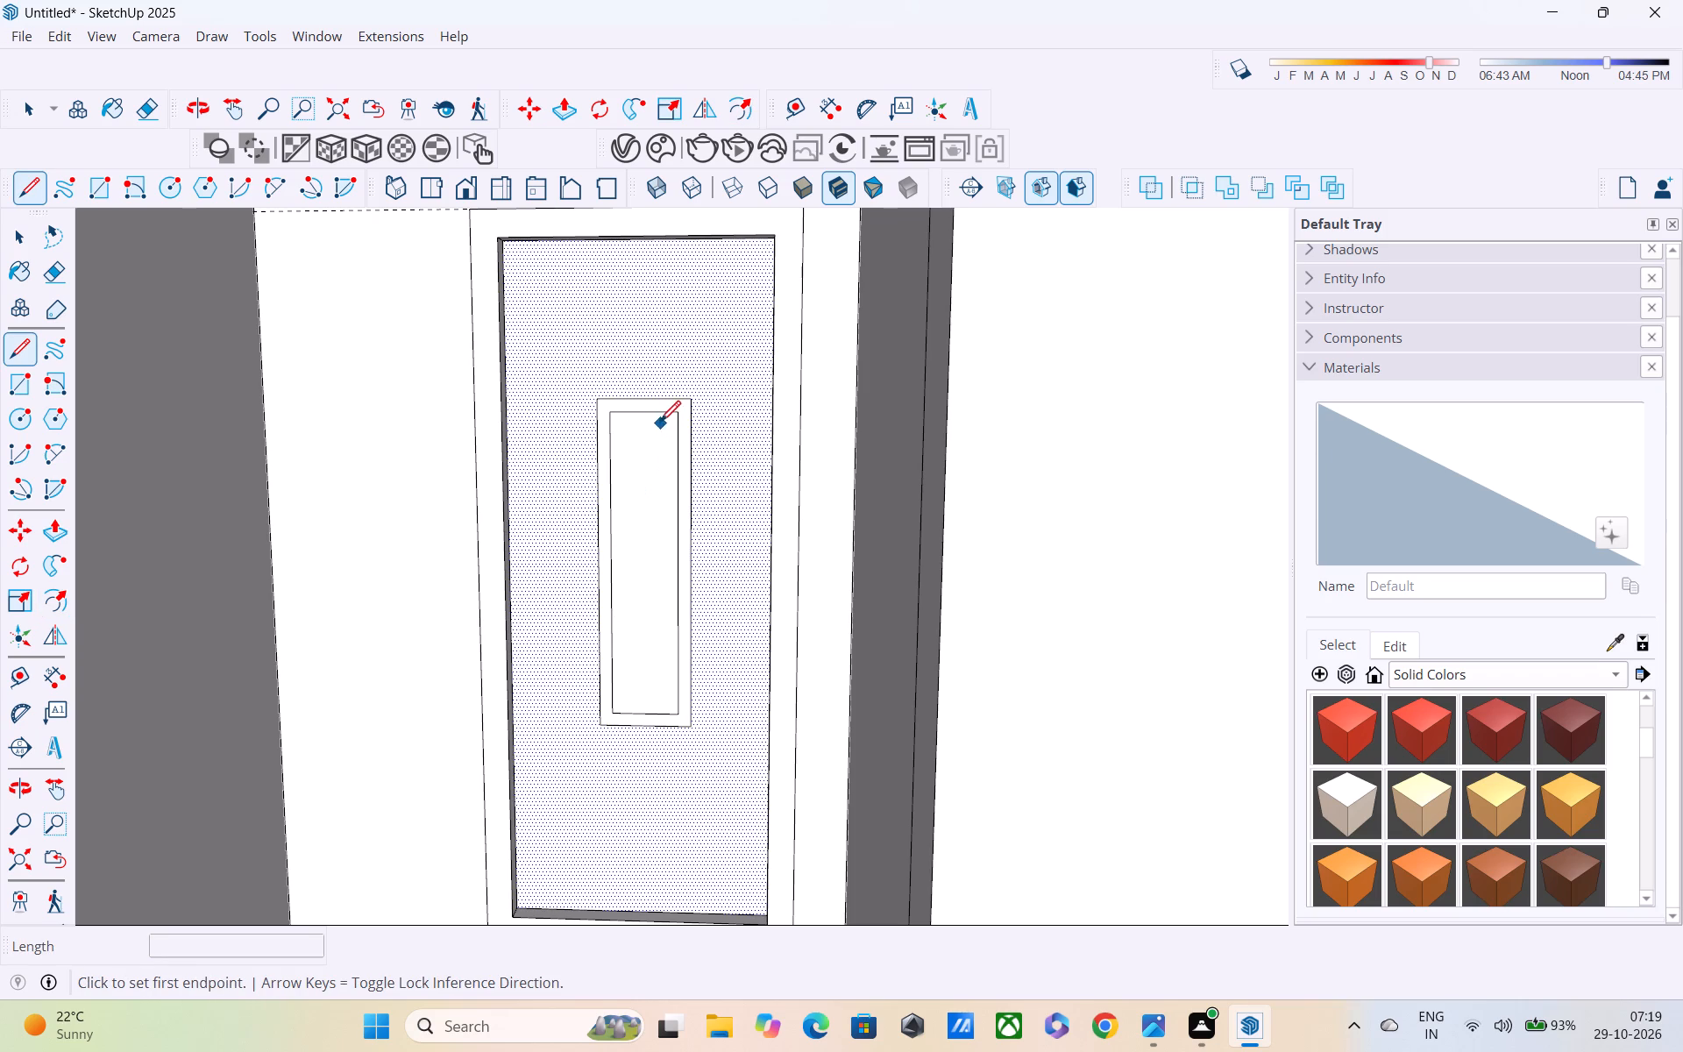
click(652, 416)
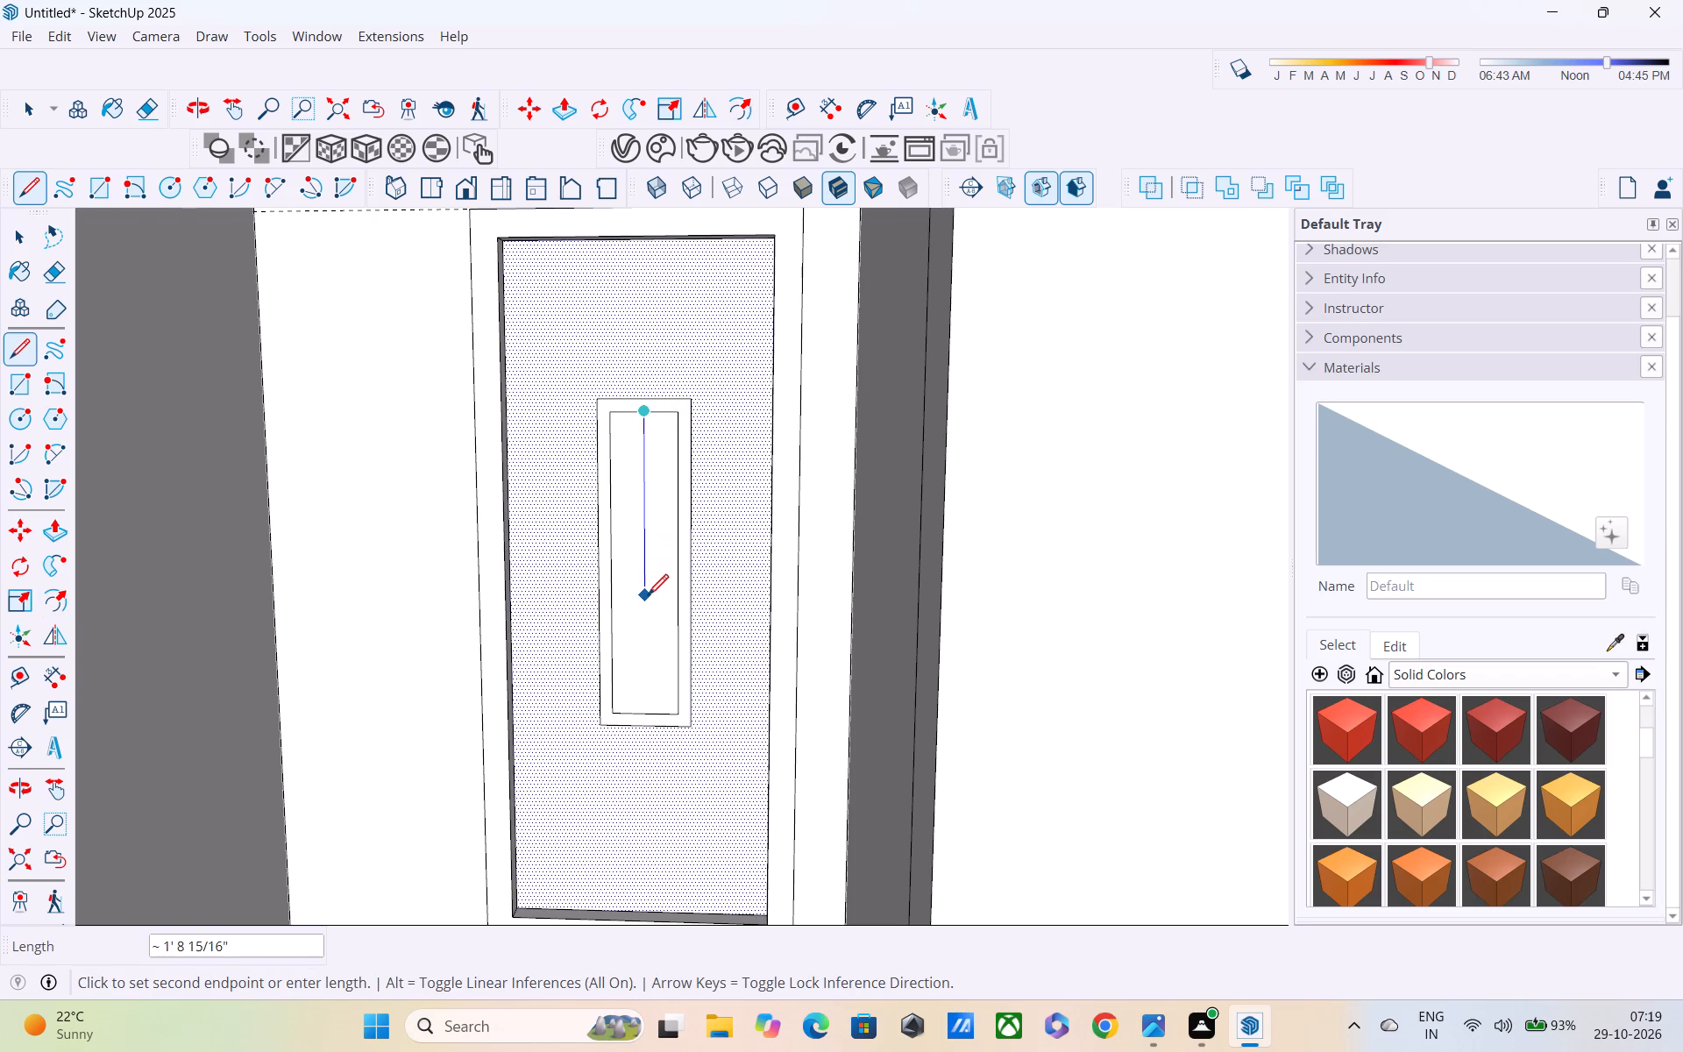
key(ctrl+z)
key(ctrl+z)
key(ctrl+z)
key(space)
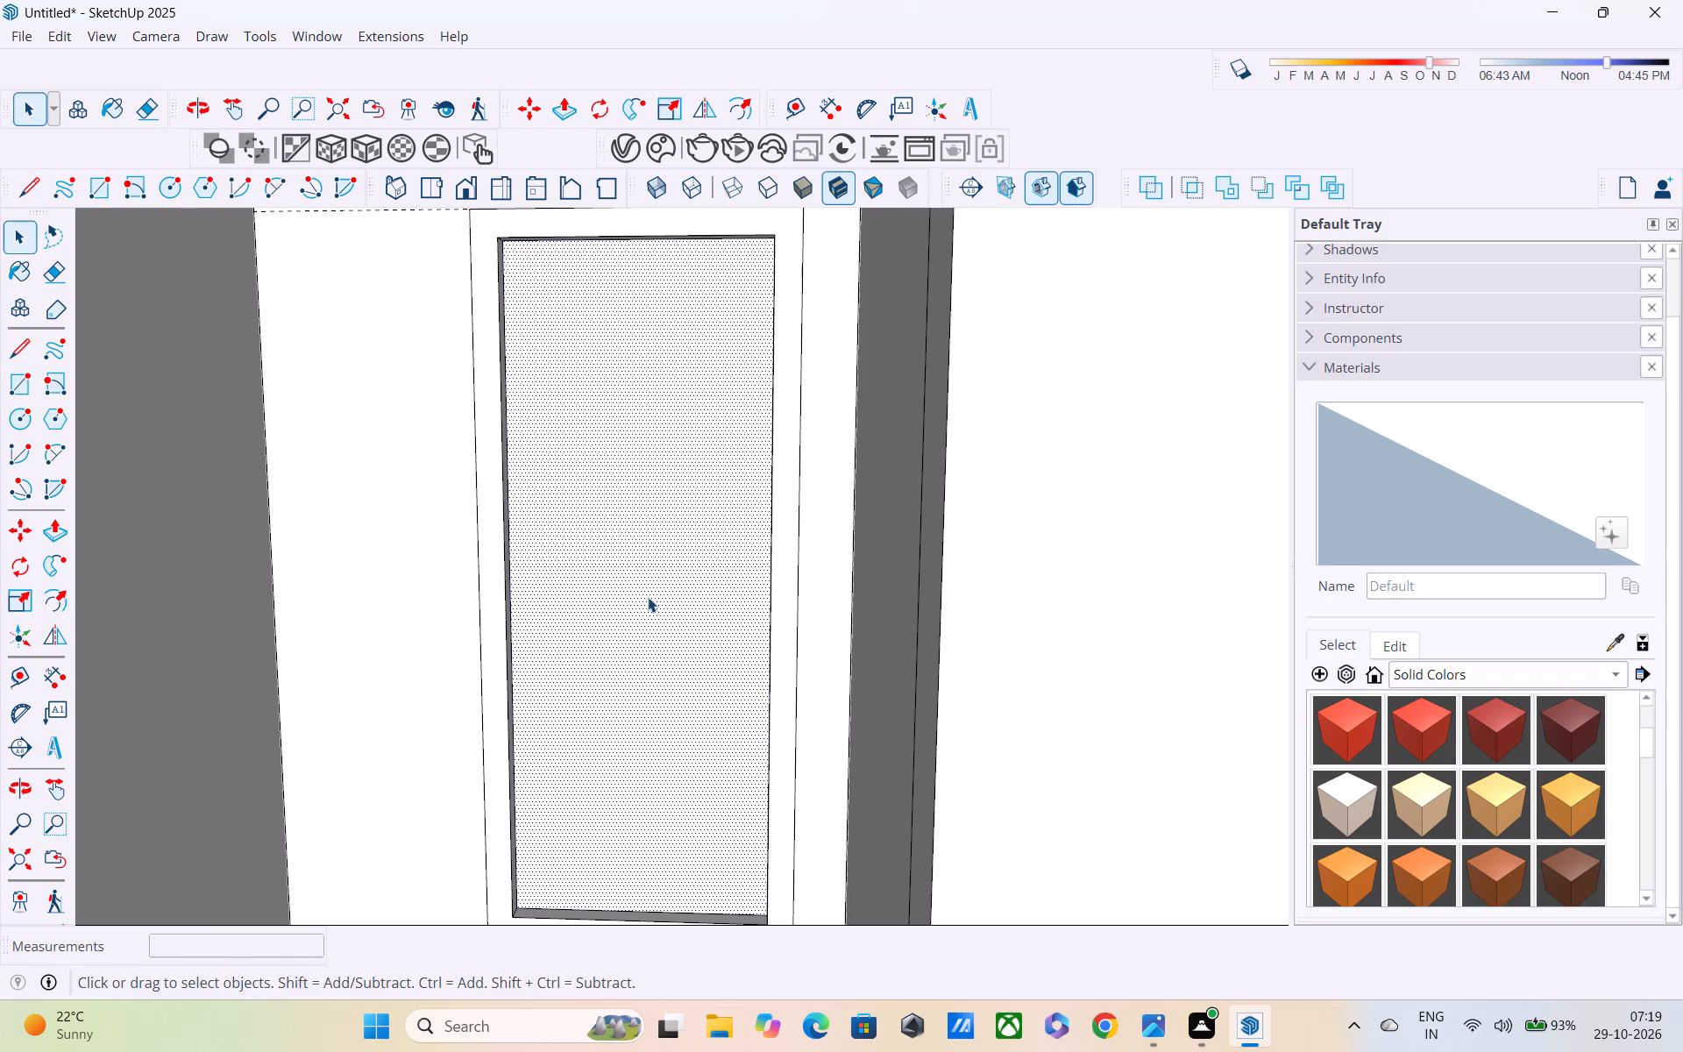
Draw an upright rectangle about 1' wide and 4' high near the middle of the door face.
text(r)
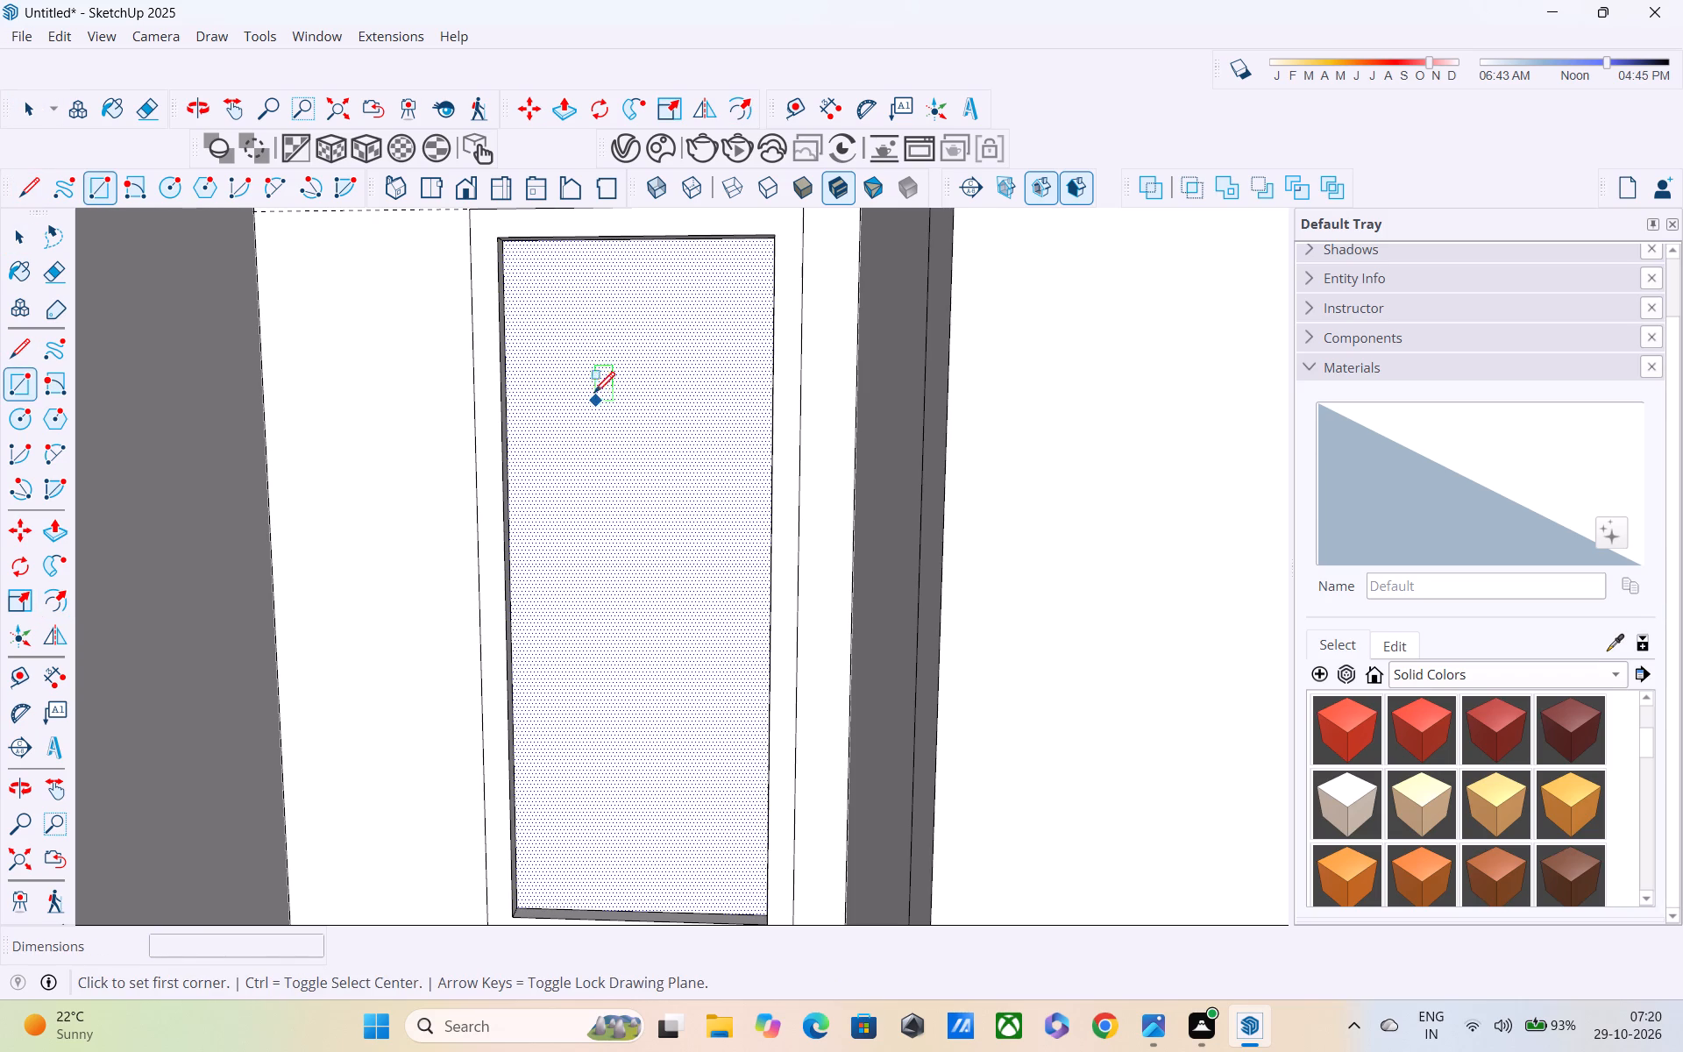
click(591, 384)
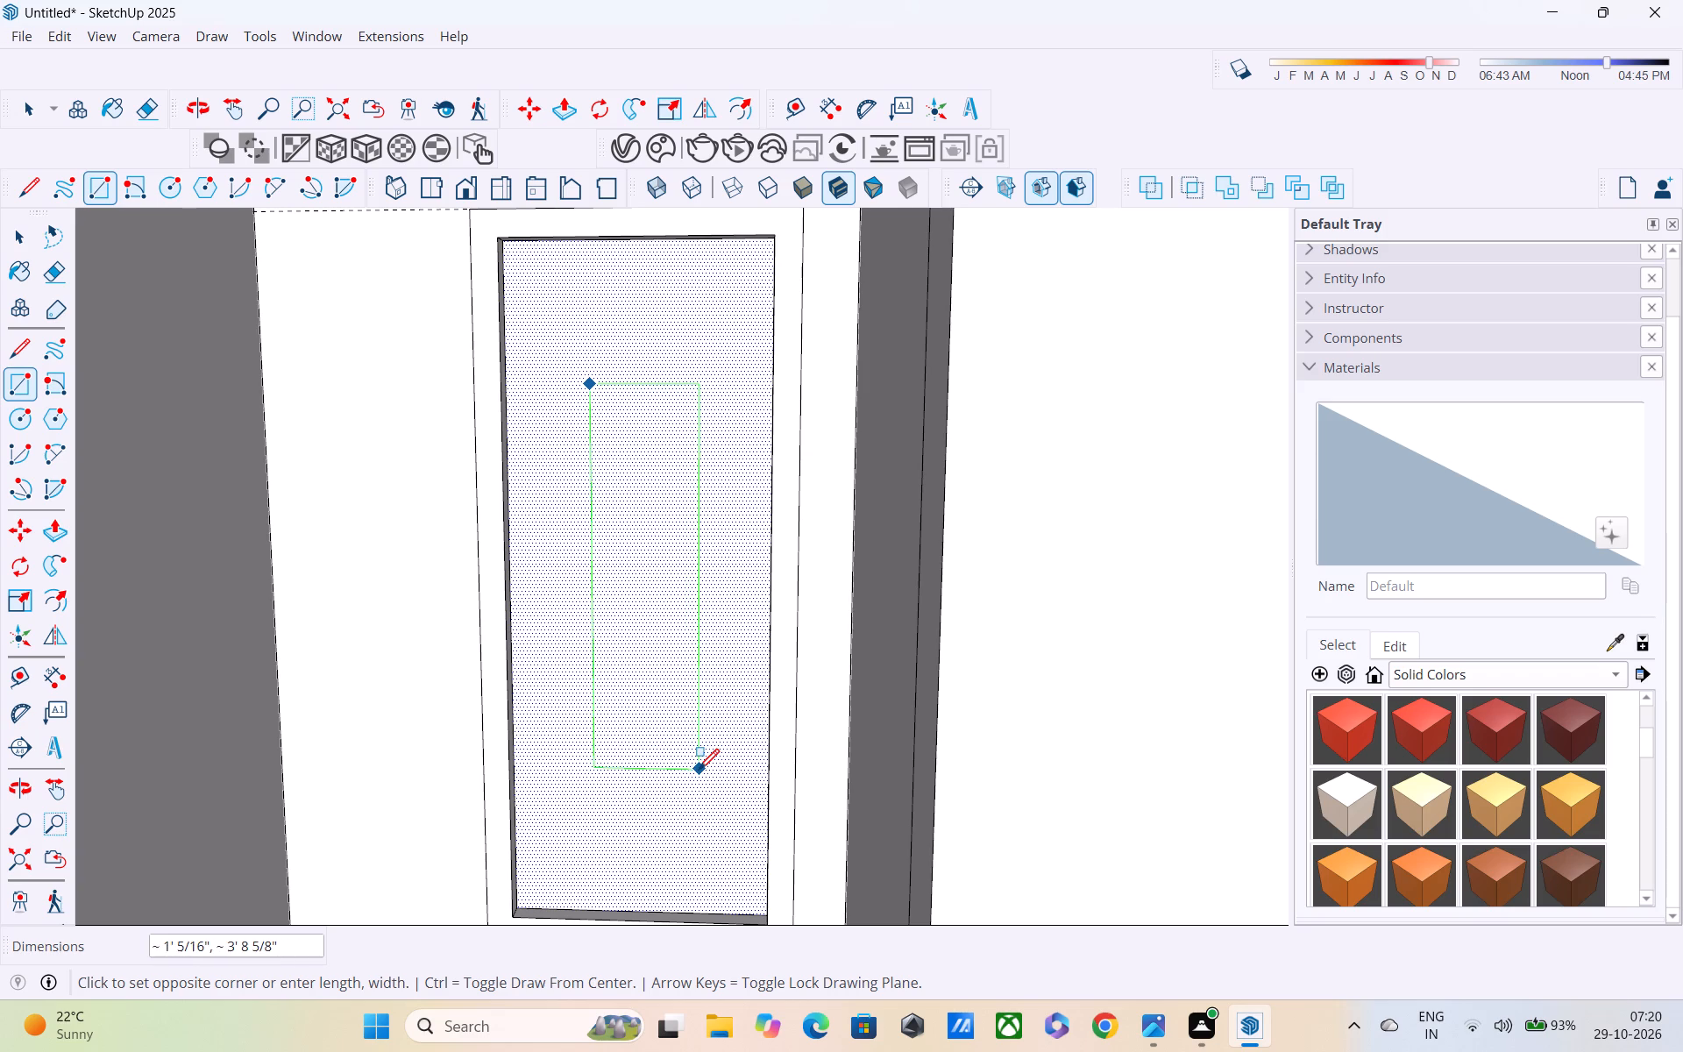
click(700, 795)
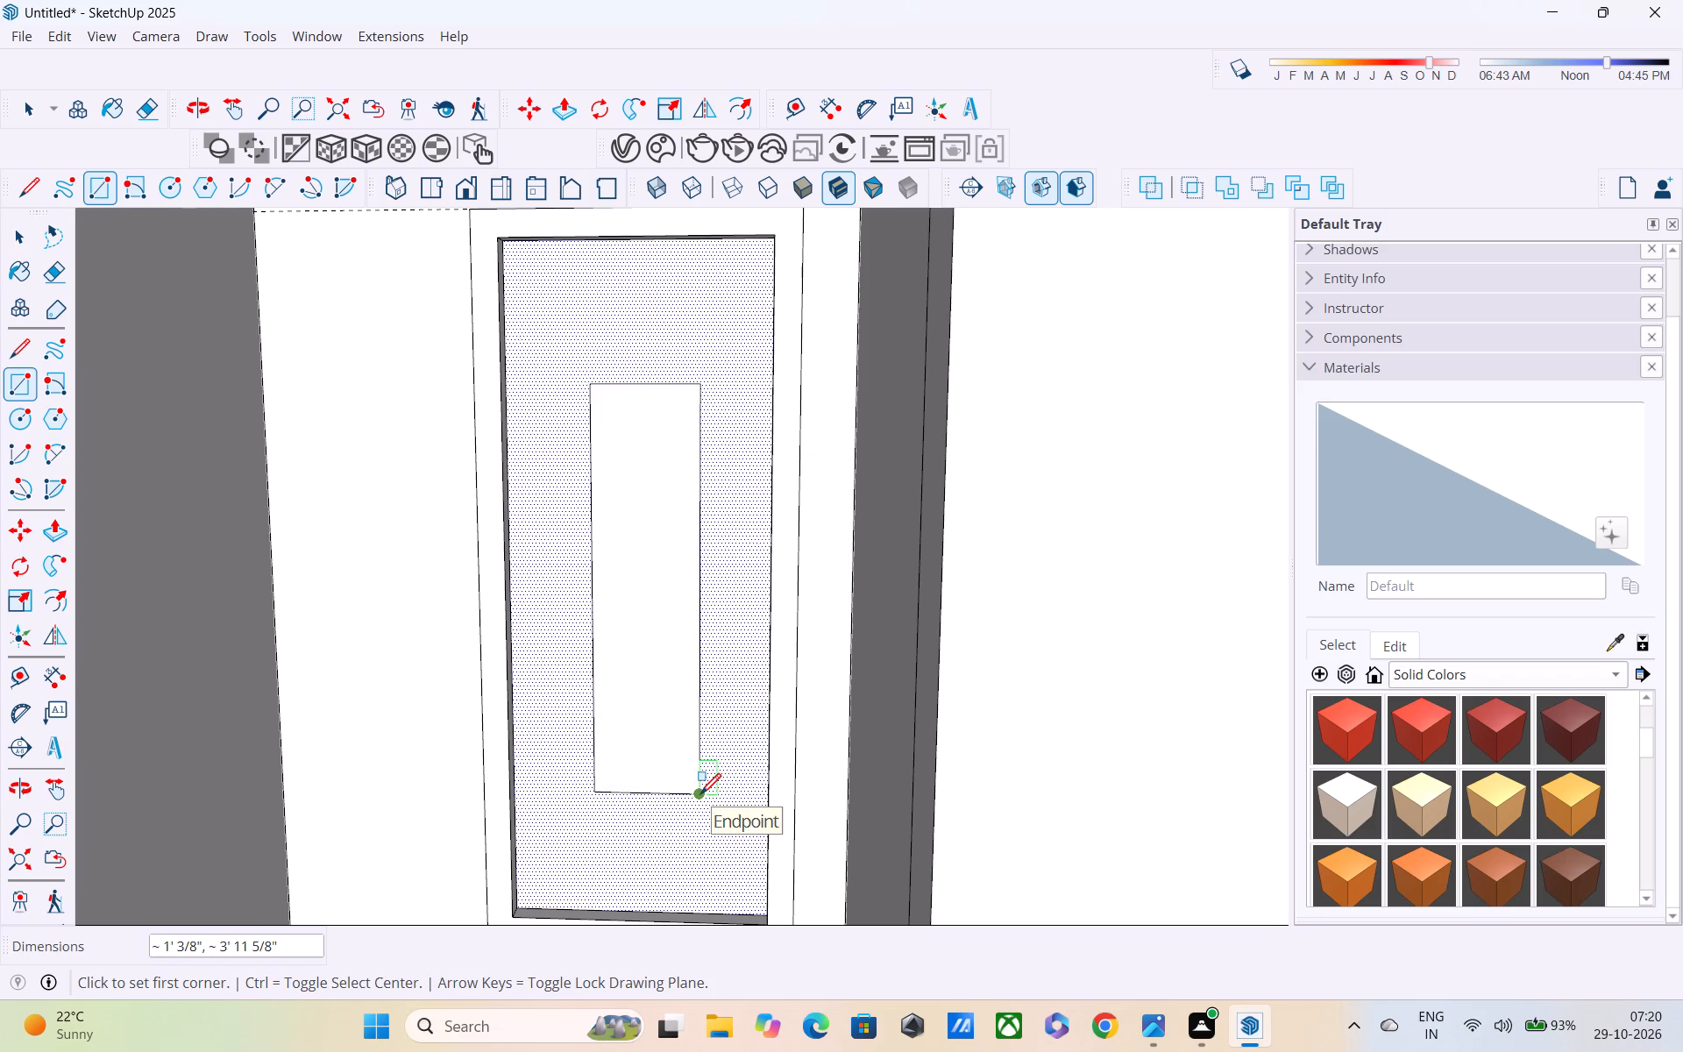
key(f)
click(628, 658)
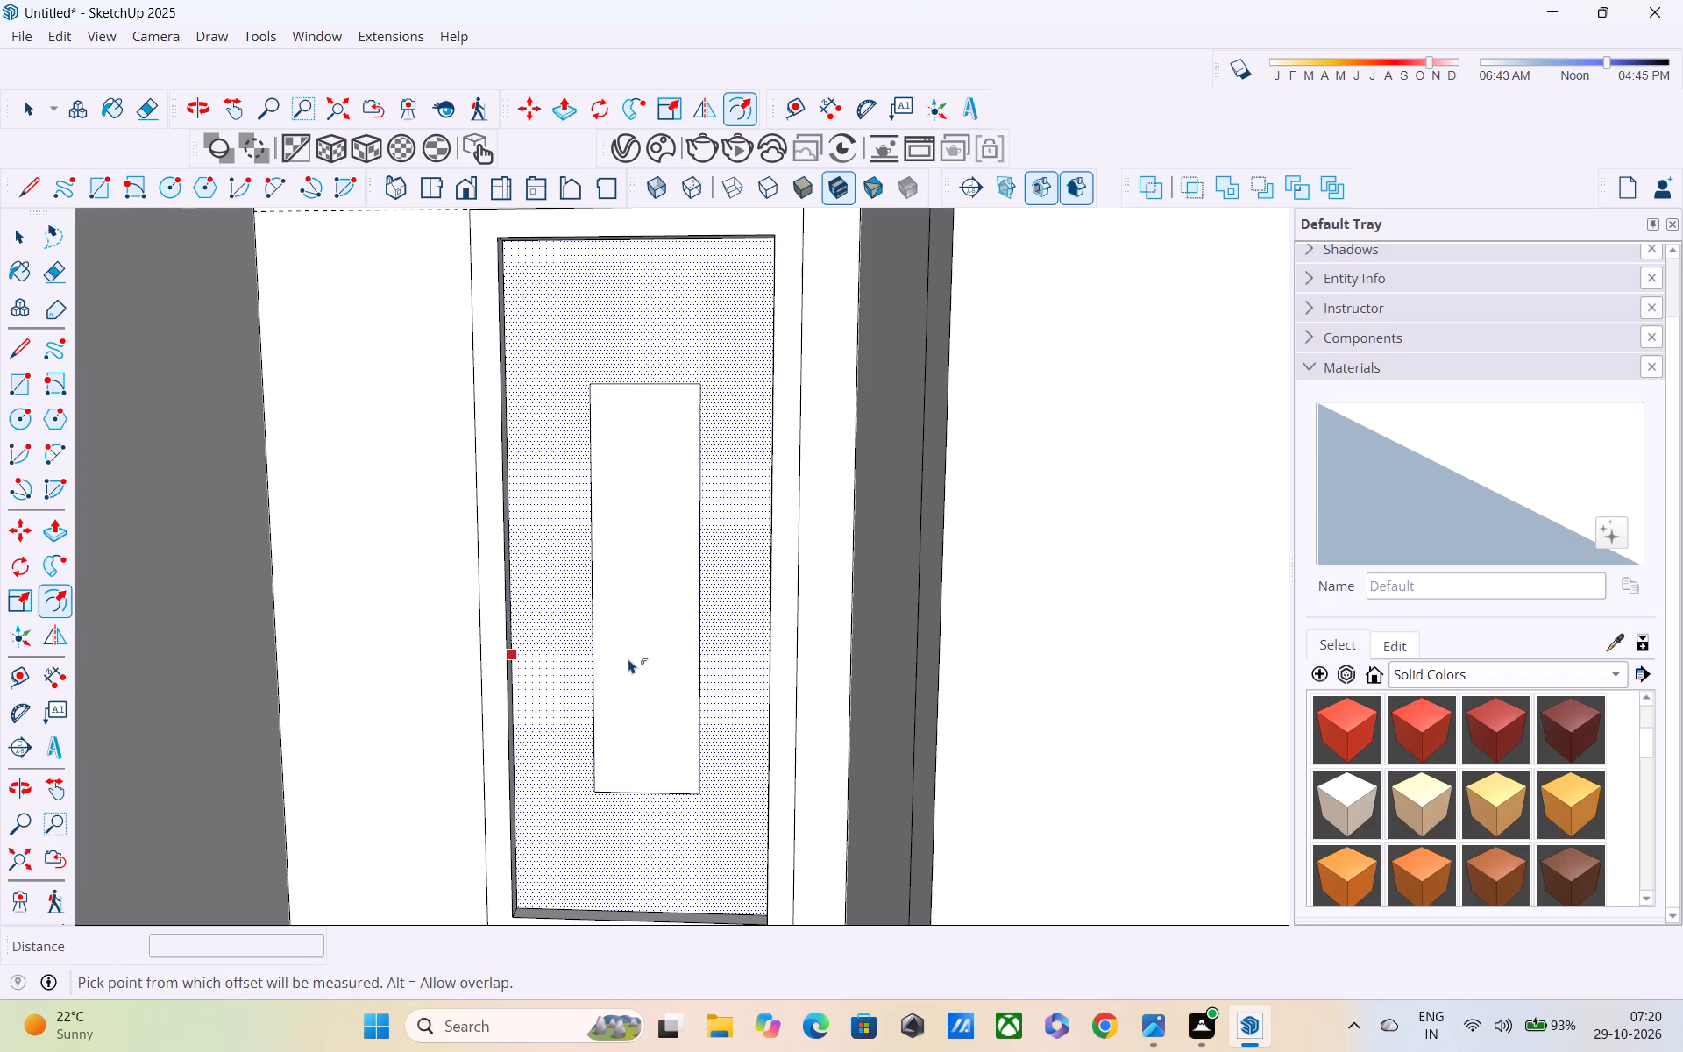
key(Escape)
Offset the edges of the upright rectangle on the door 1" inward to outline a thin border.
key(space)
click(623, 636)
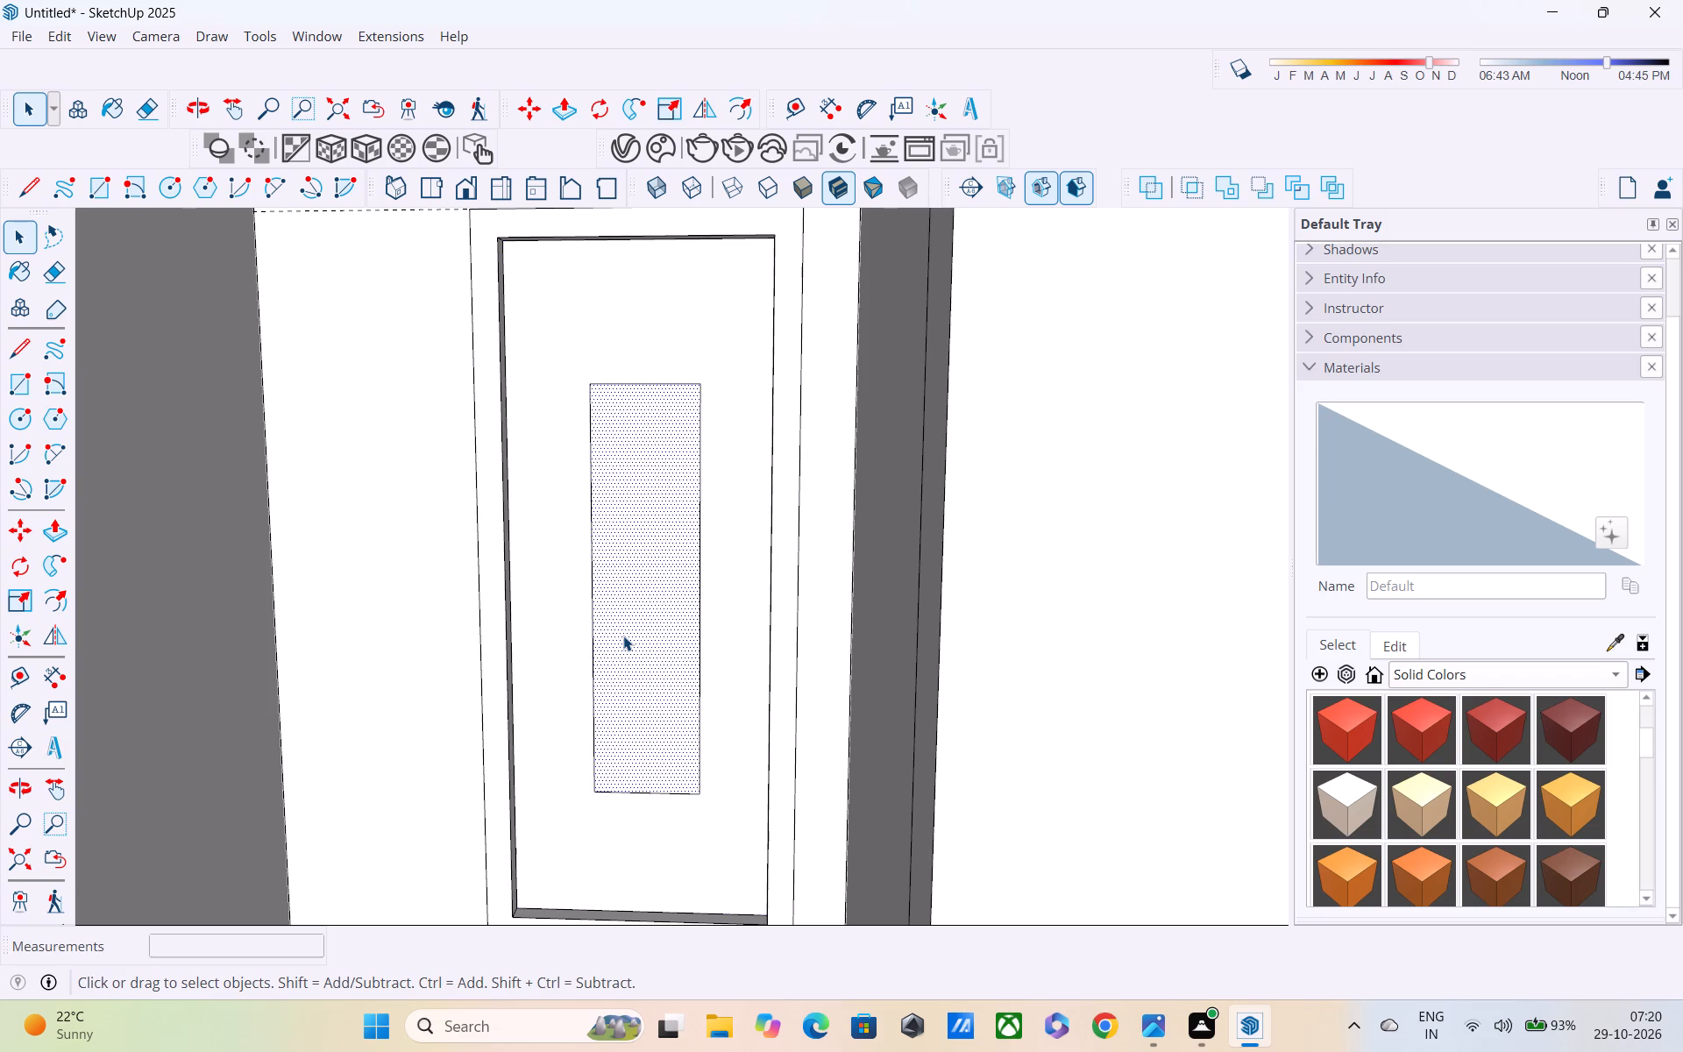
key(f)
click(623, 636)
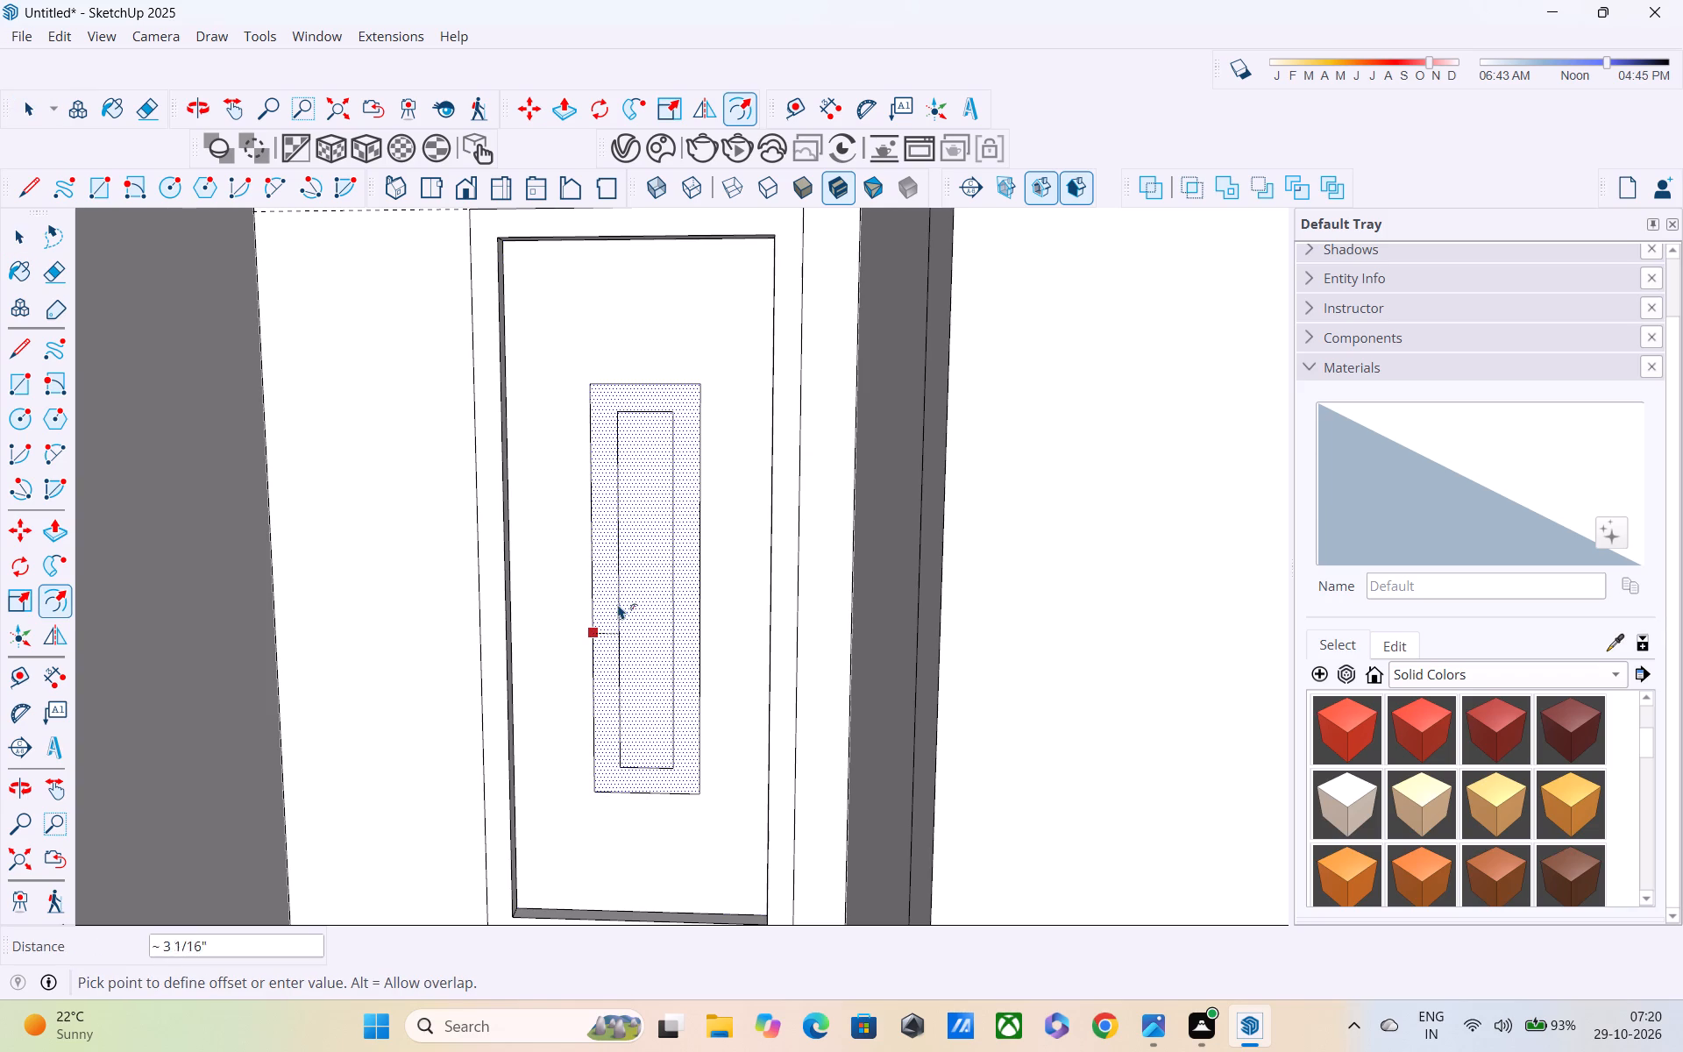
key(3)
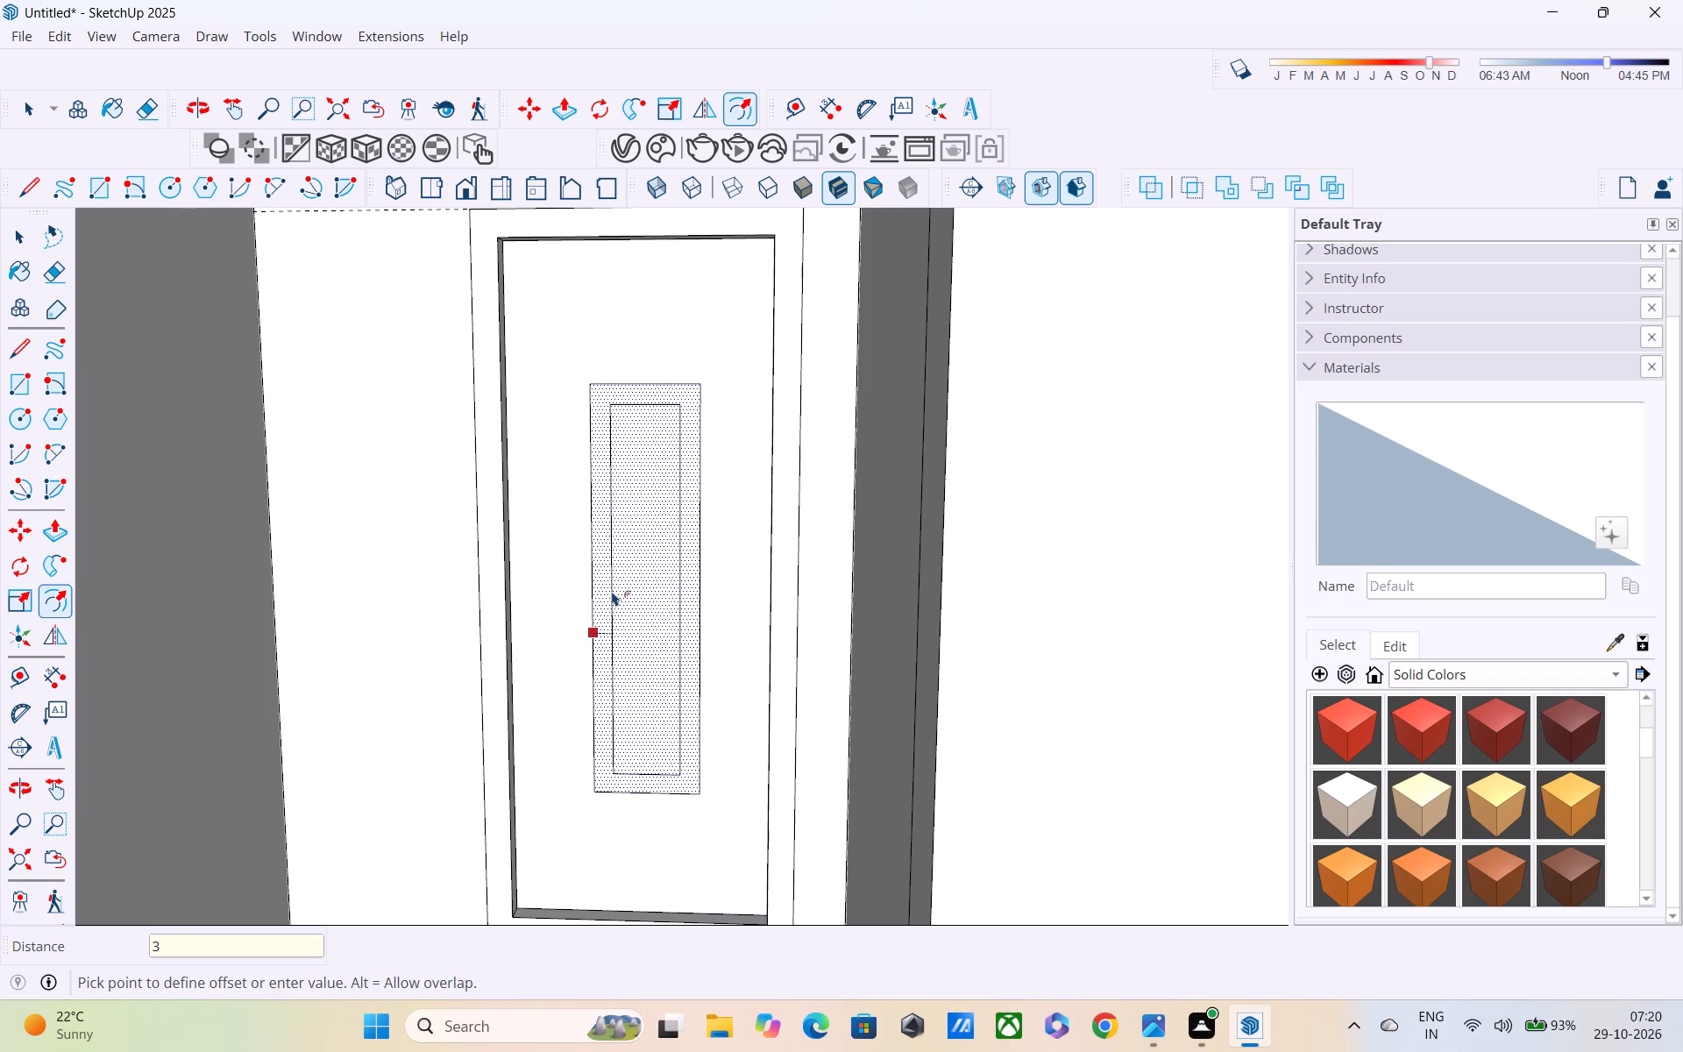
key(BackSpace)
text(2")
key(Return)
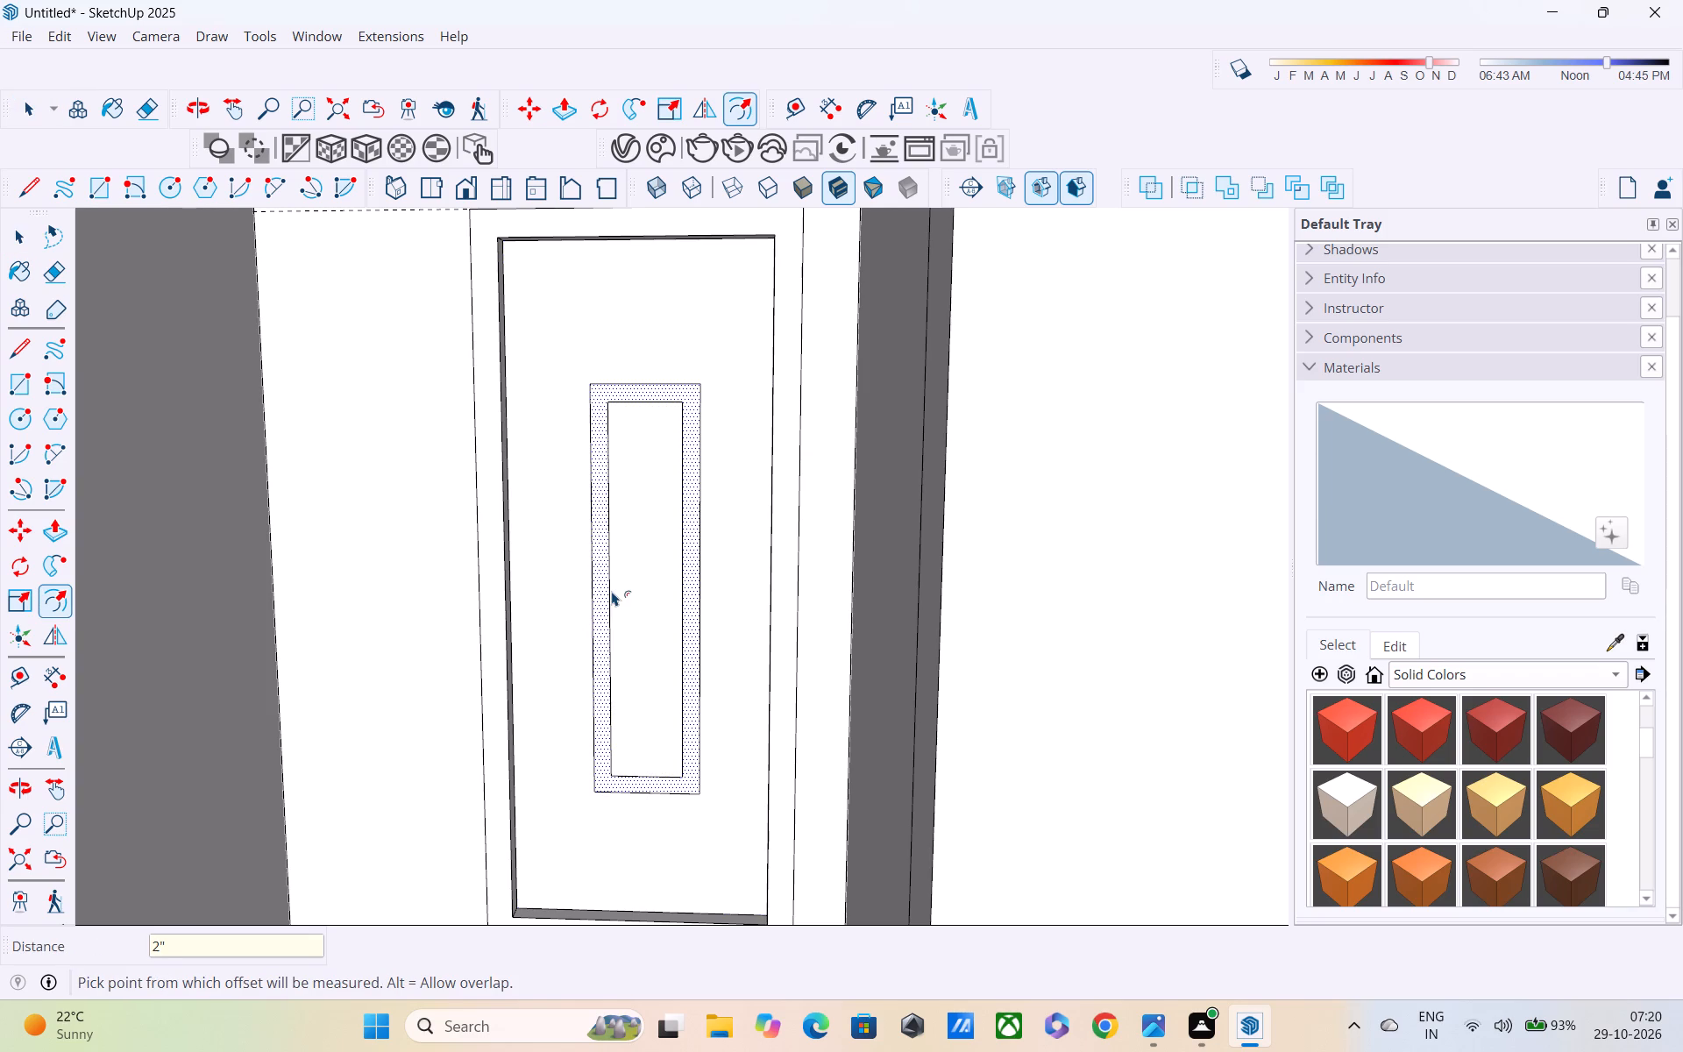
text(1")
key(Return)
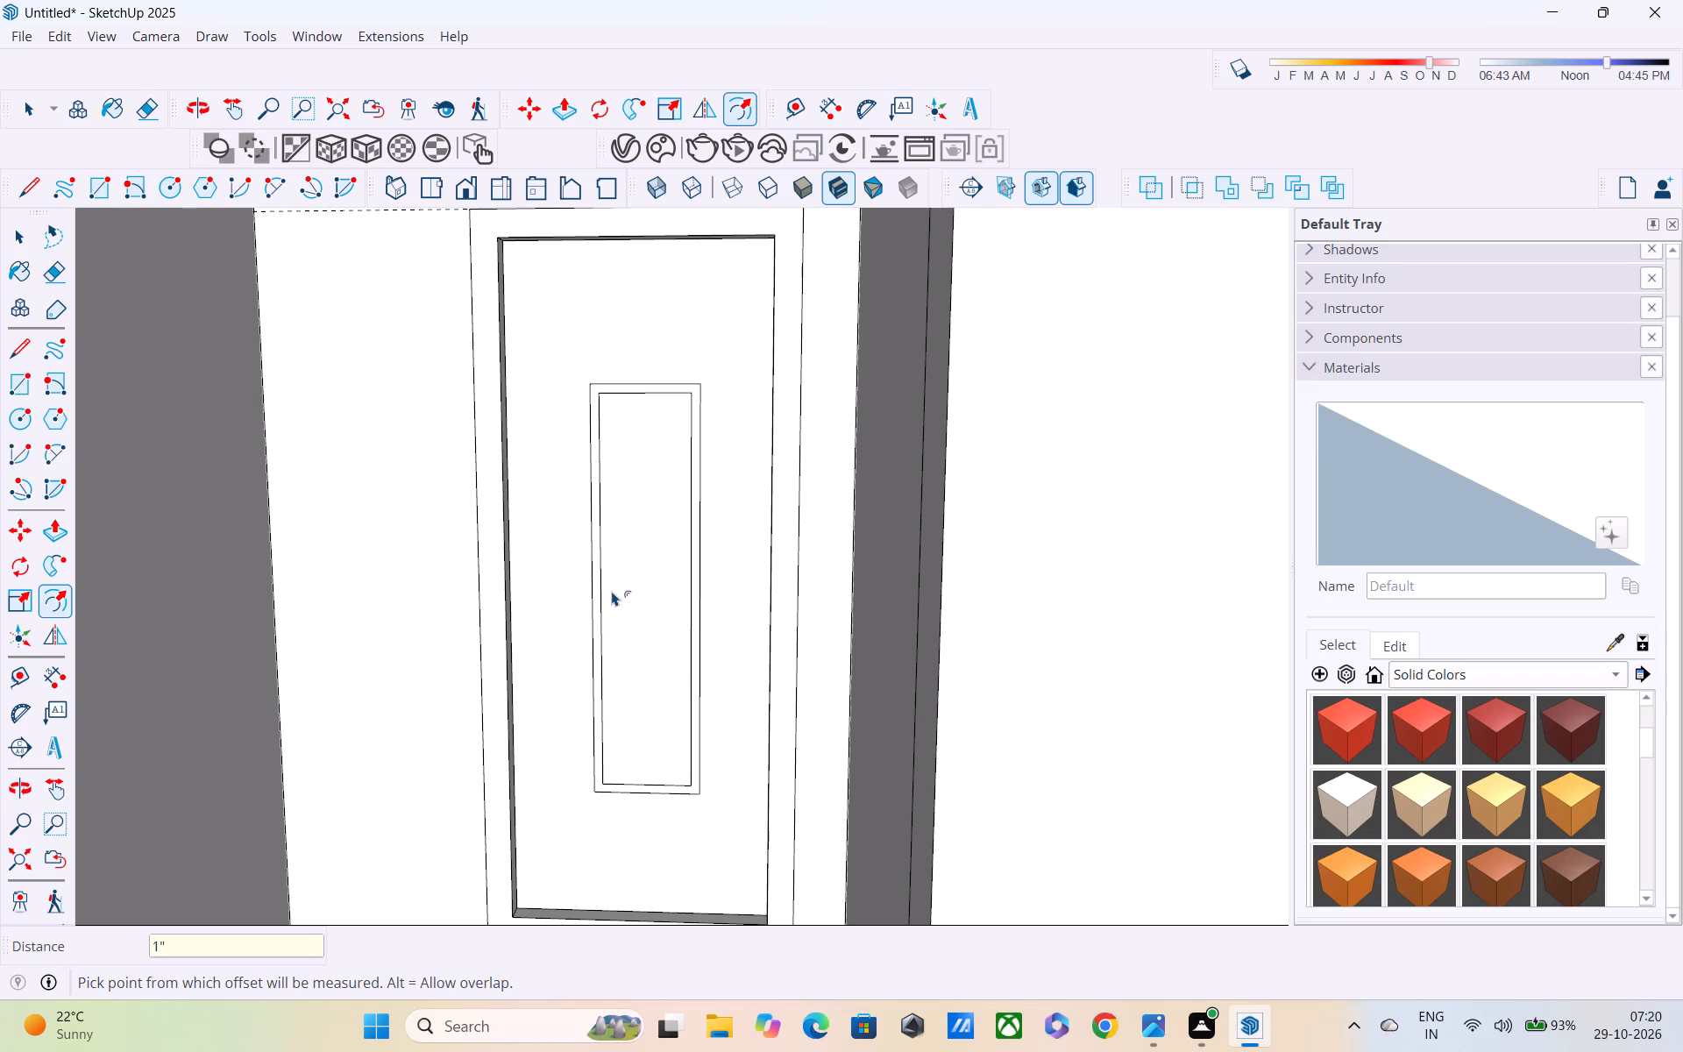
Copy the two left vertical edges of the door's border about 11 3/8" across to its right side, dividing the distance by 3.
key(l)
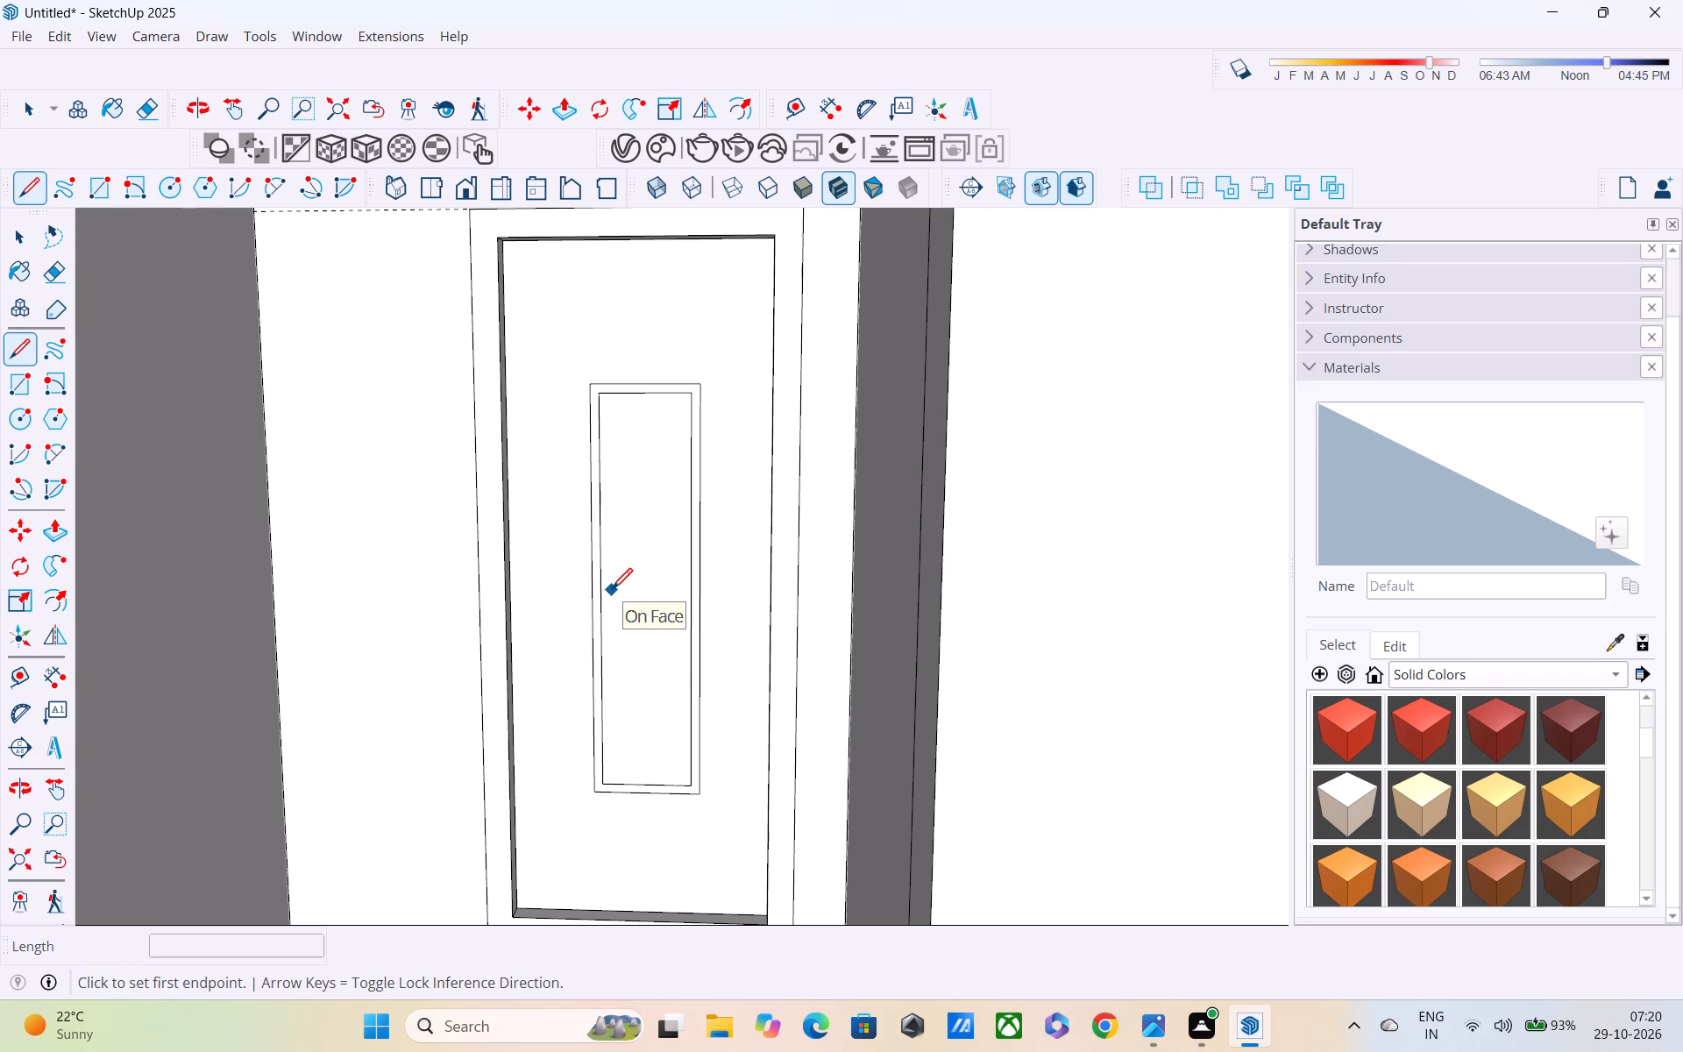
scroll(609, 585, up, 2)
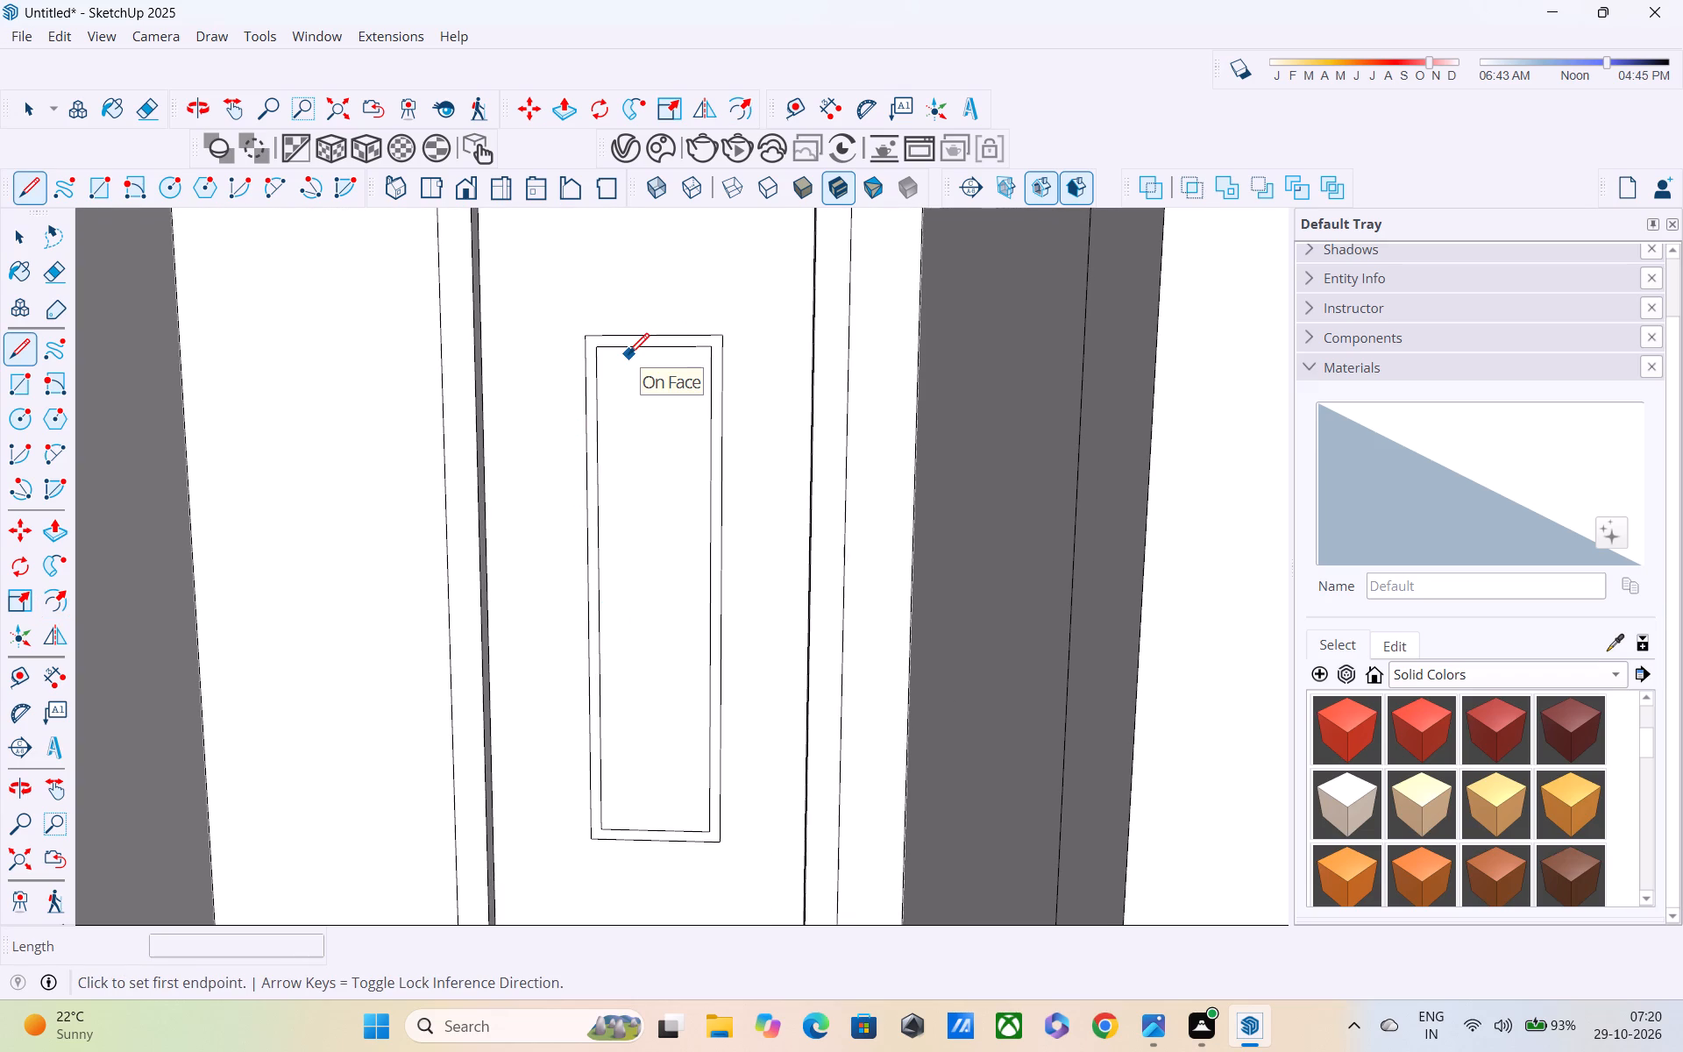
key(space)
click(597, 551)
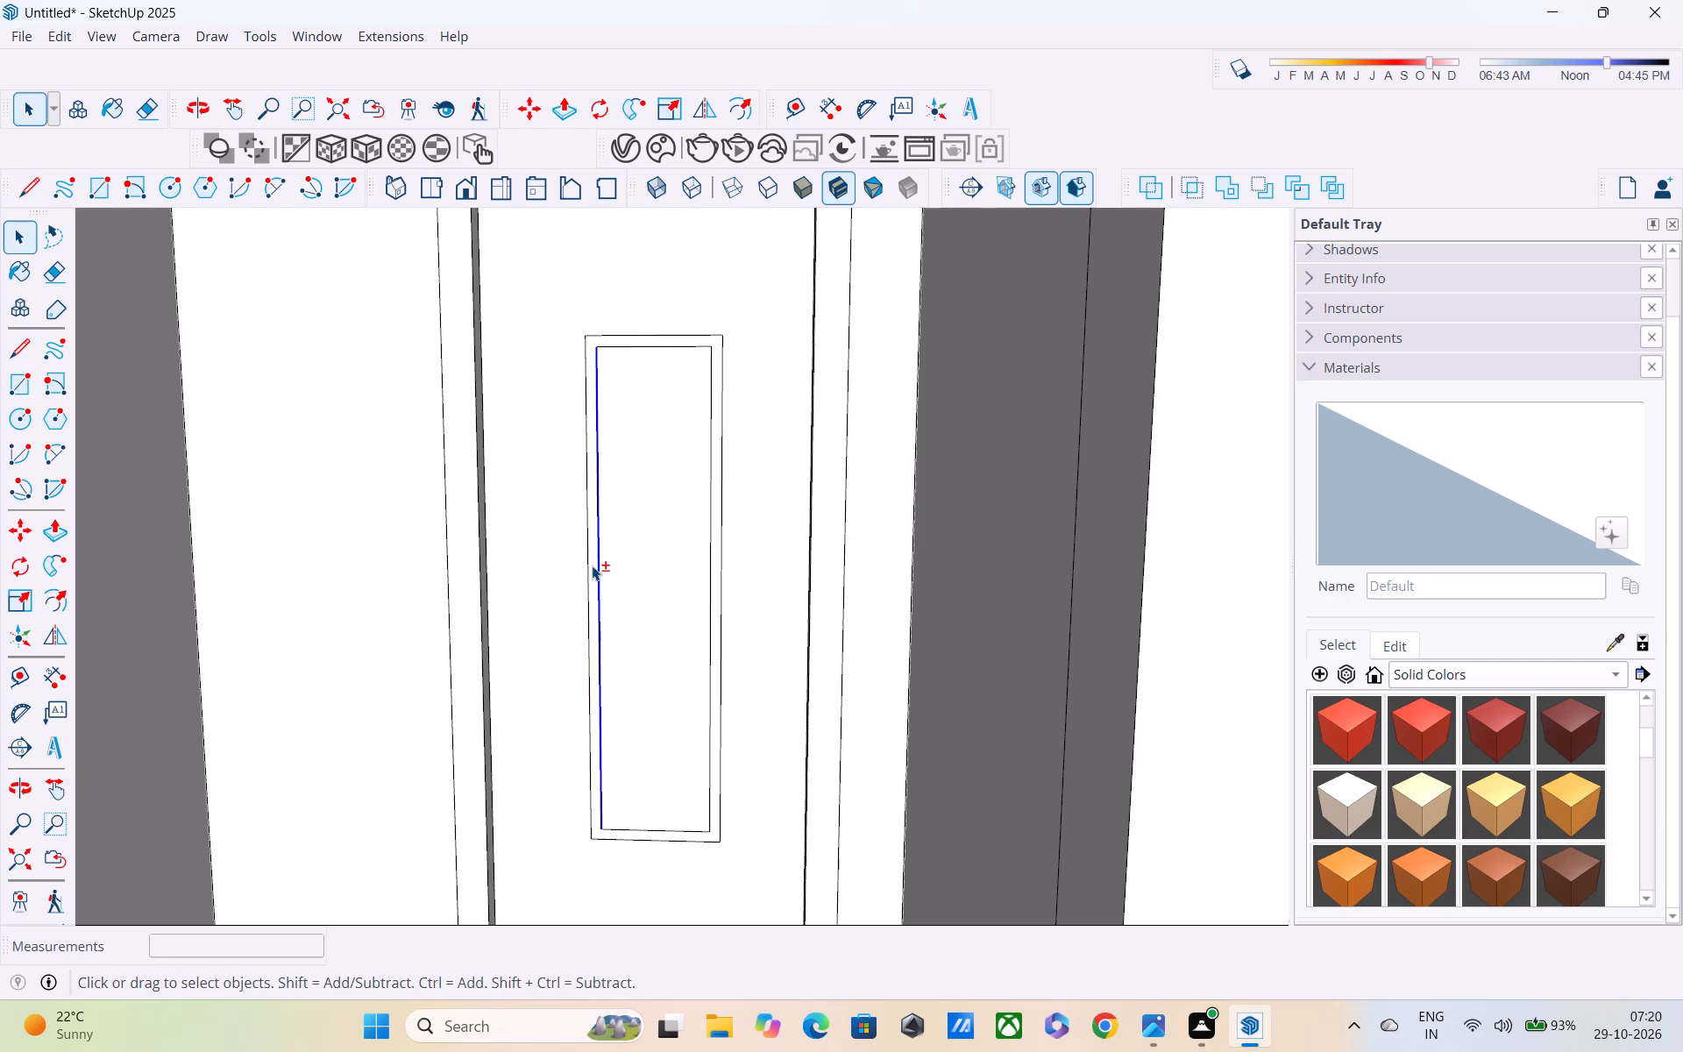
shift+click(588, 559)
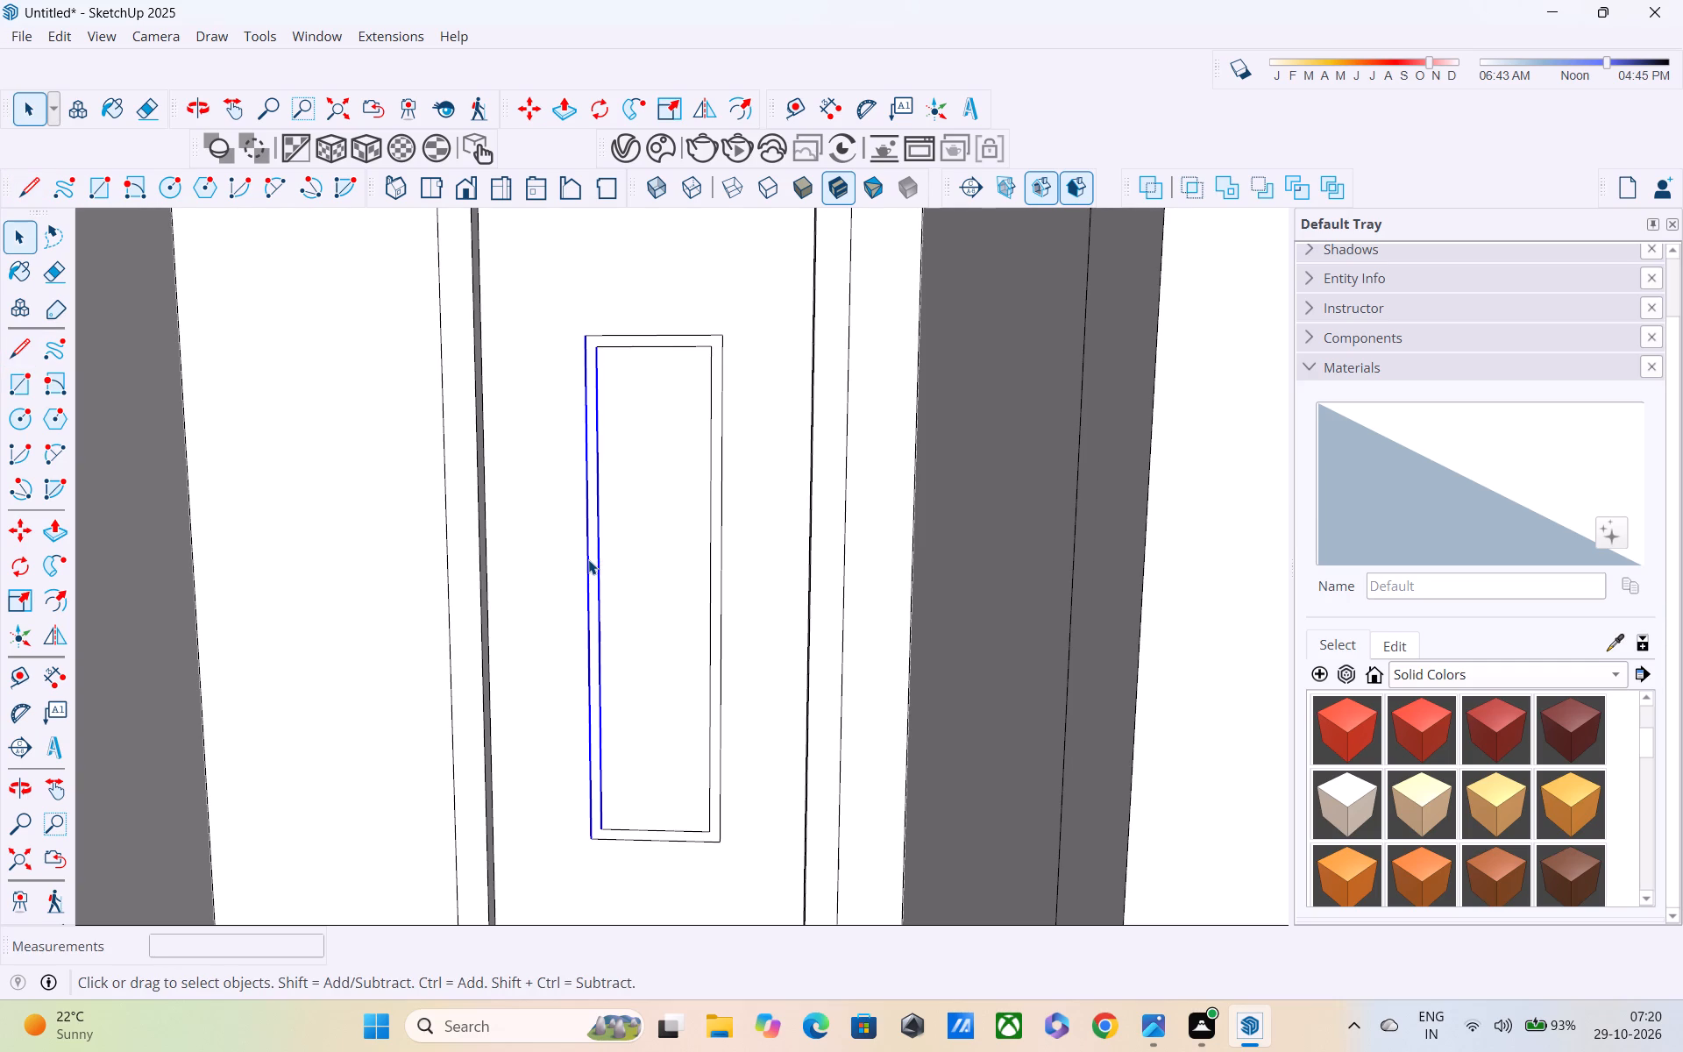
key(n)
key(m)
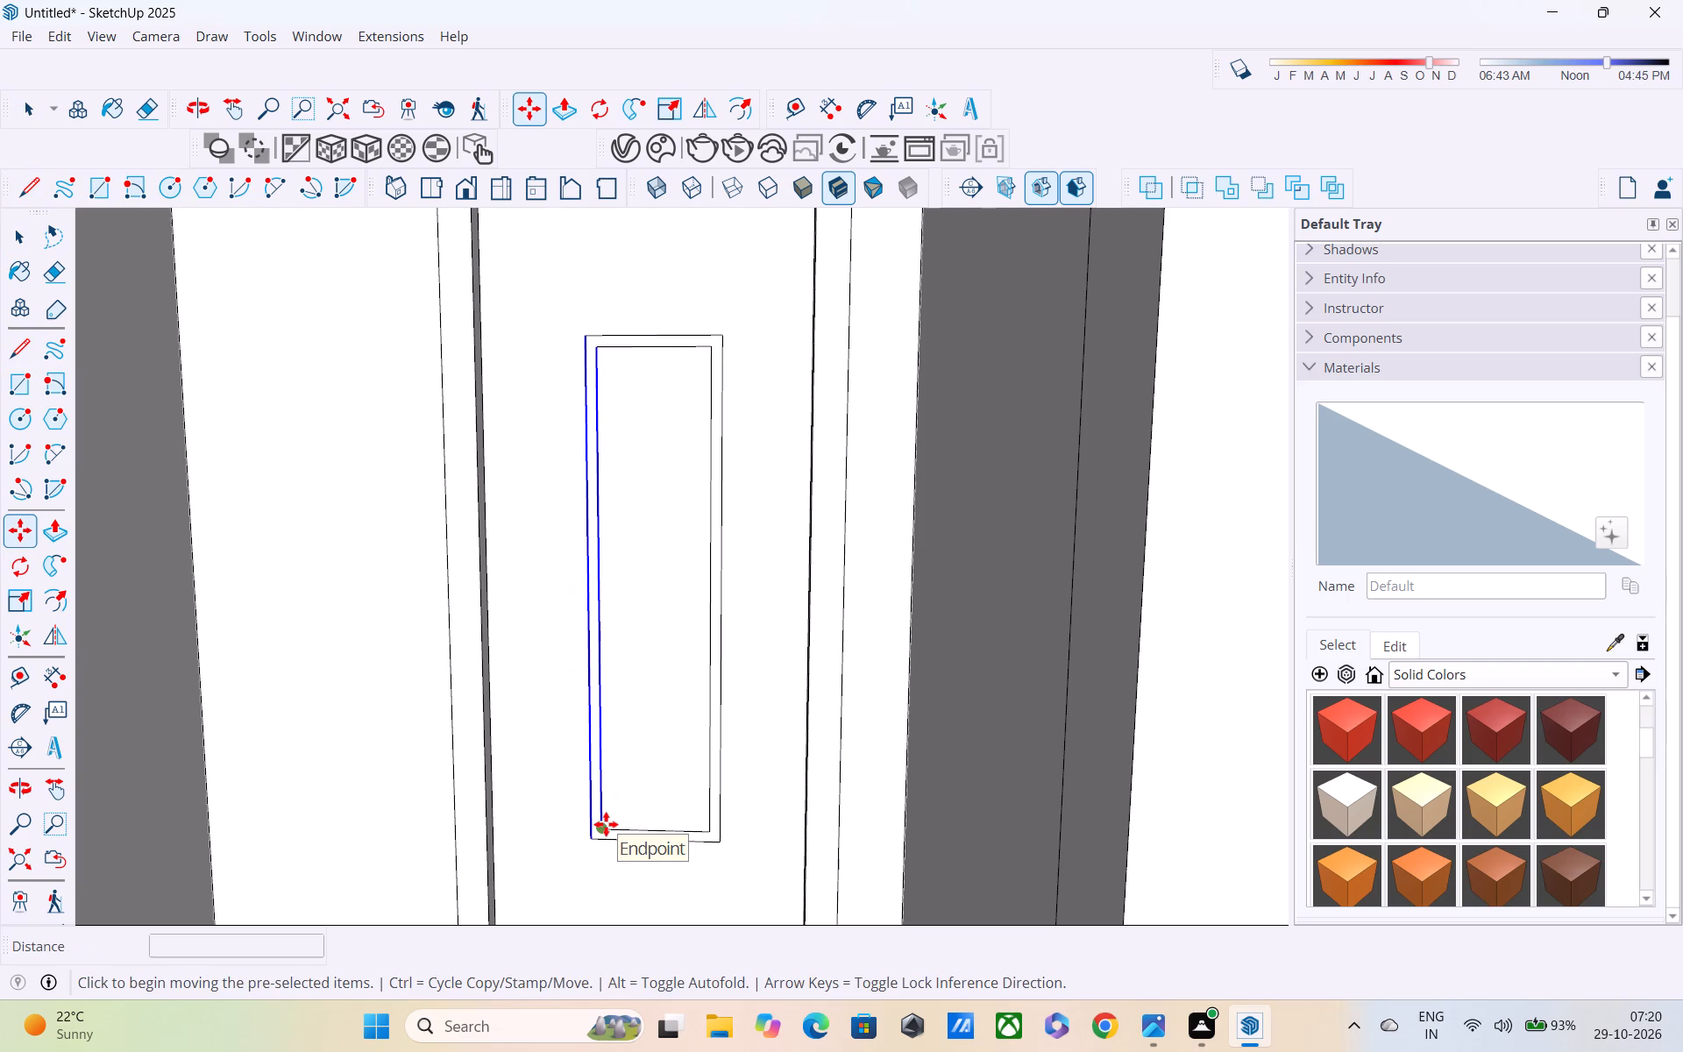
click(606, 824)
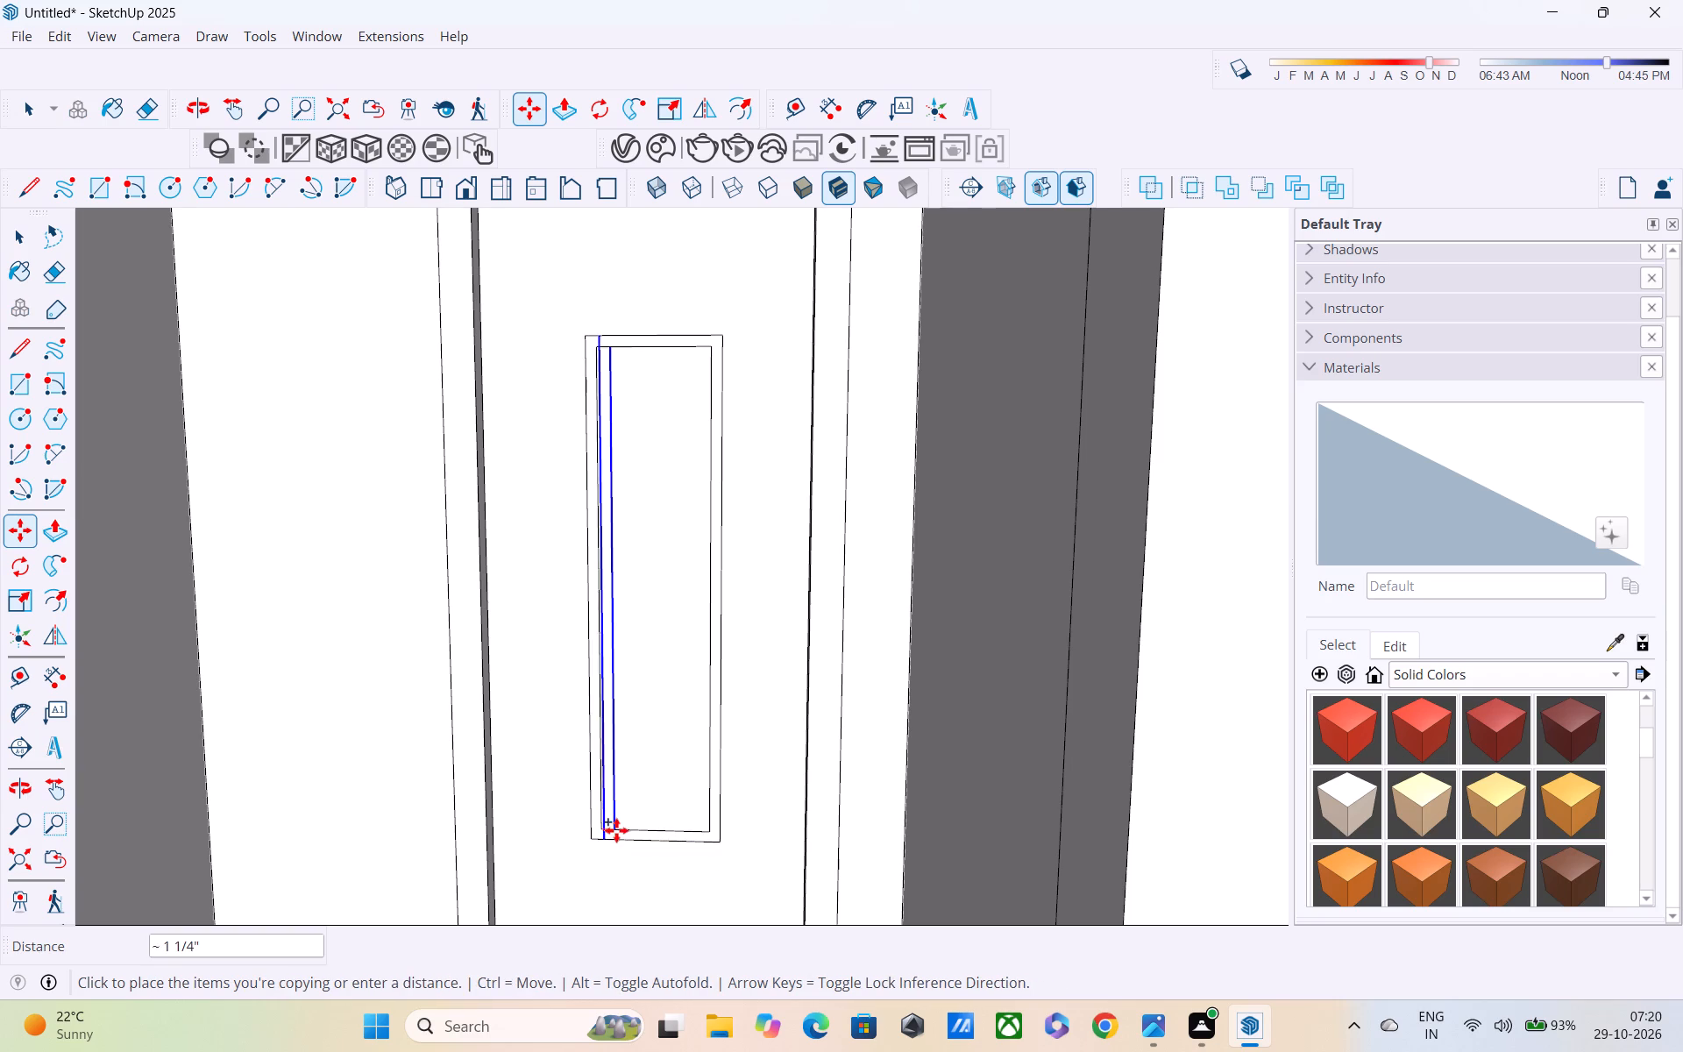
click(723, 827)
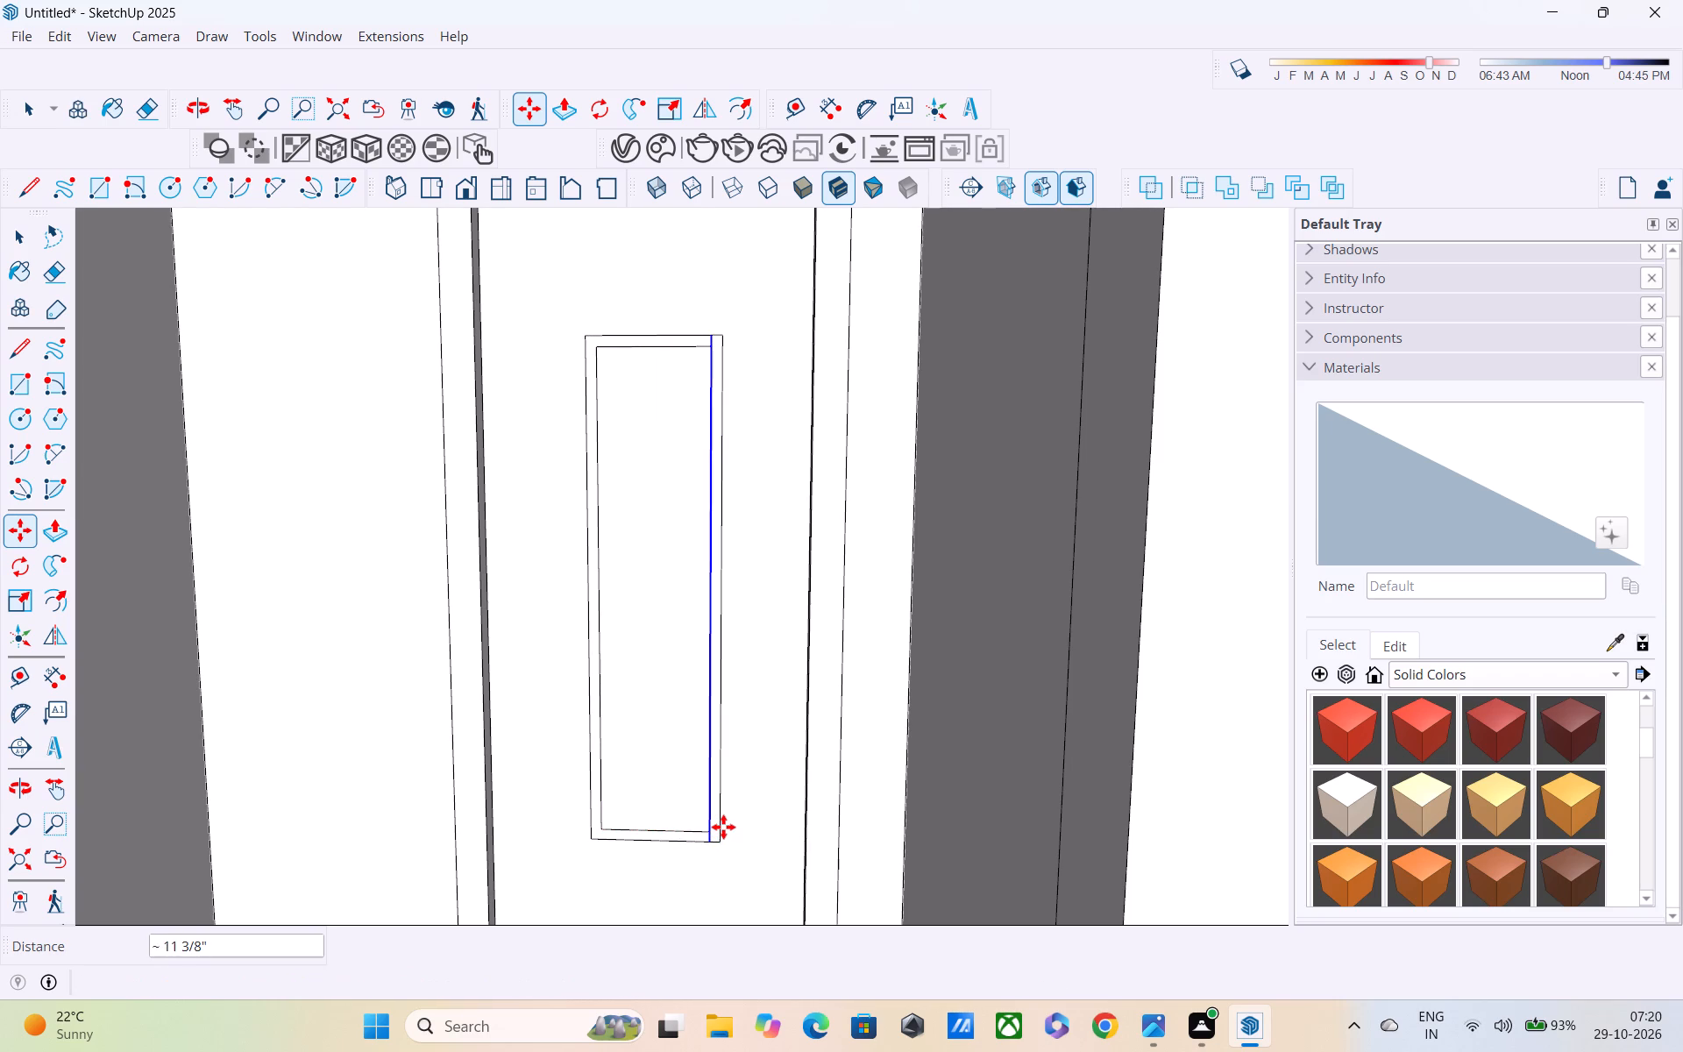
key(slash)
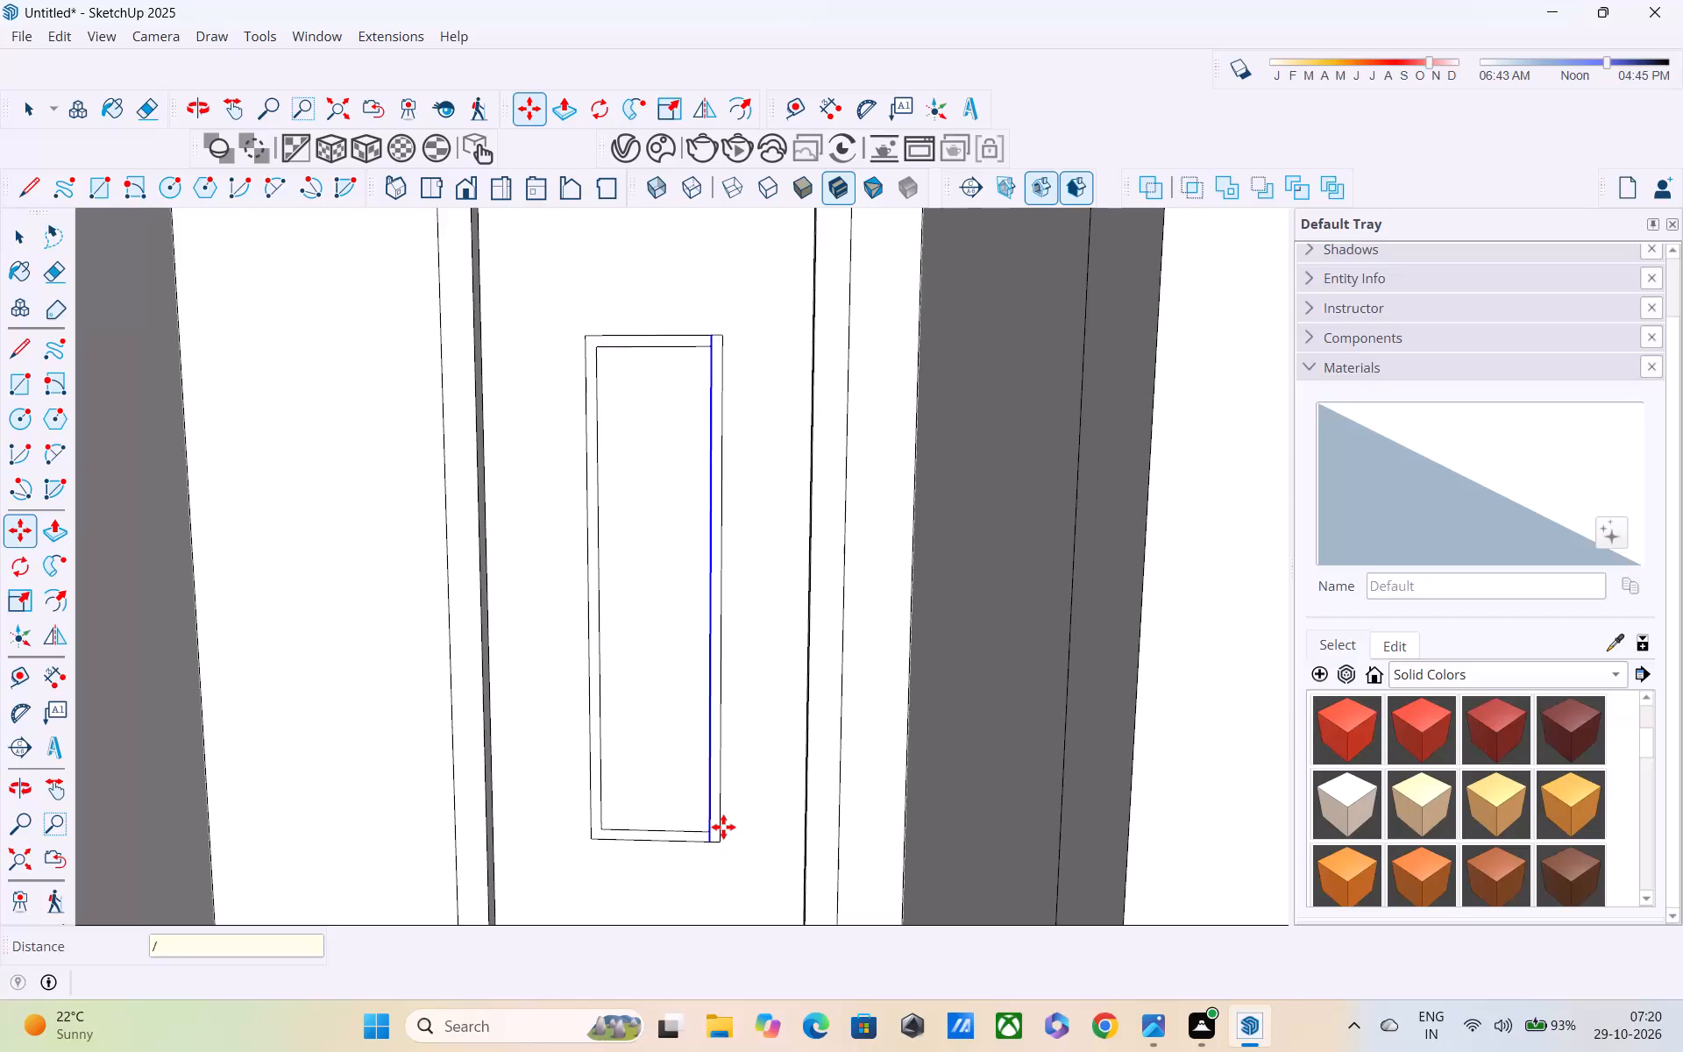
key(3)
key(Return)
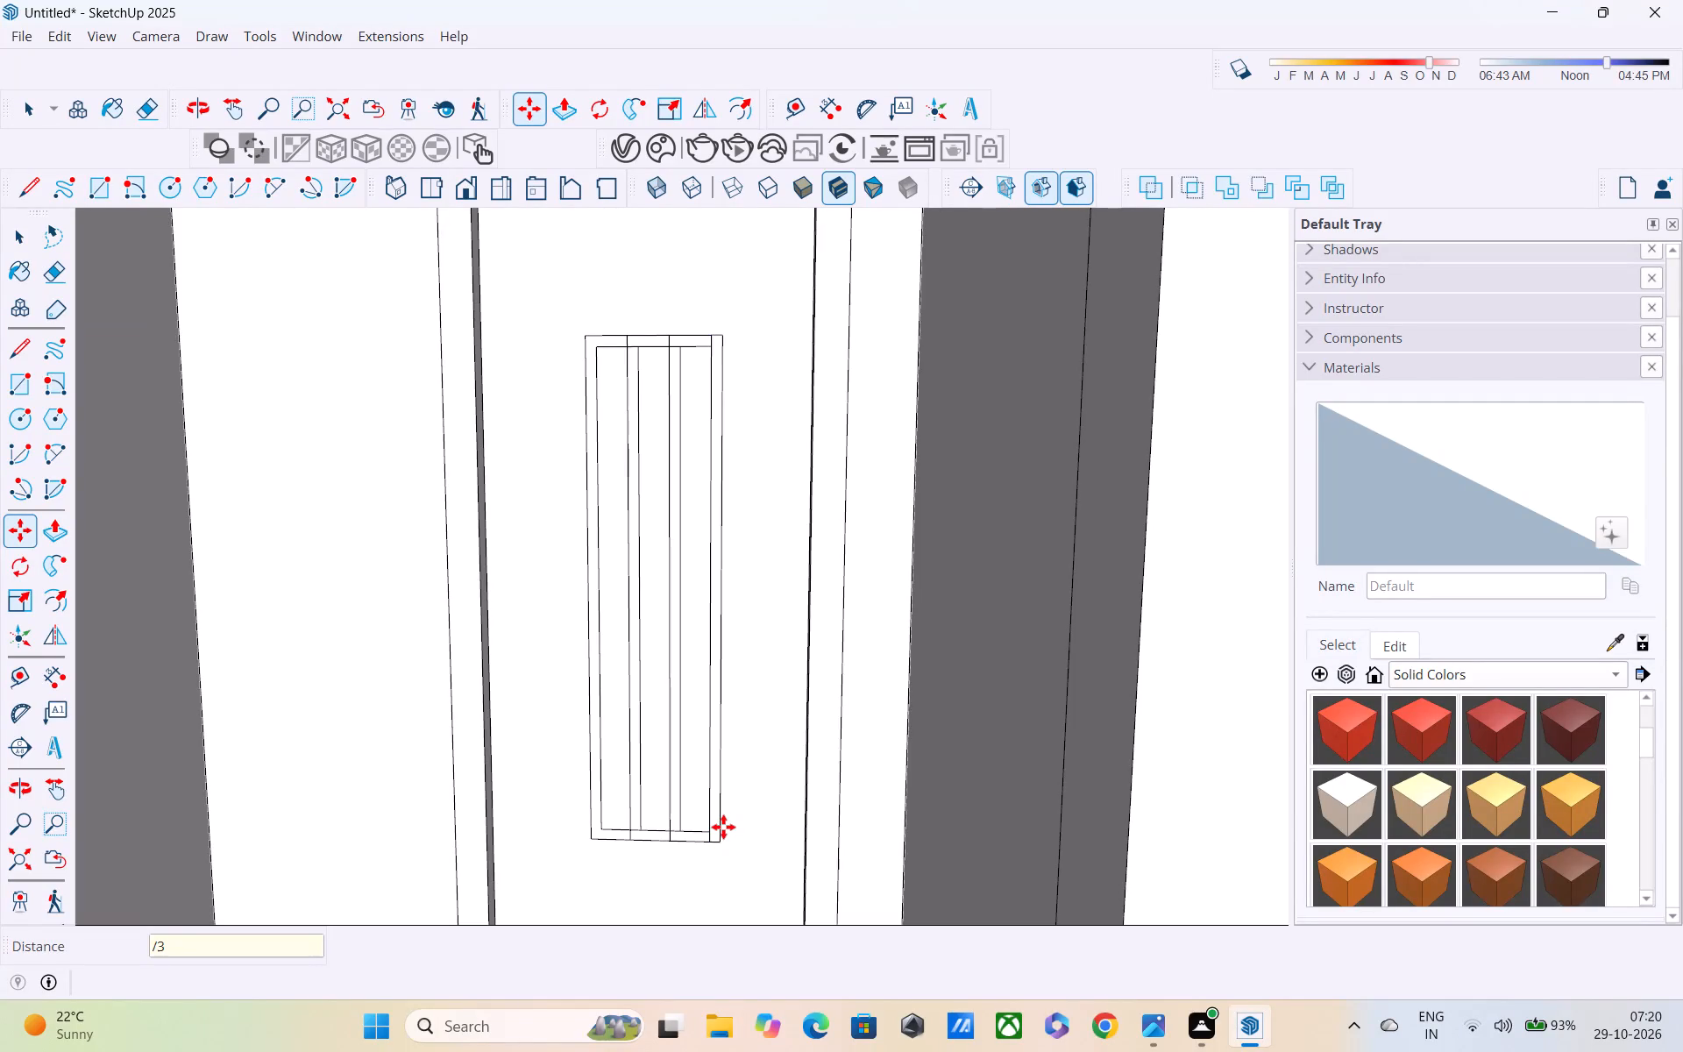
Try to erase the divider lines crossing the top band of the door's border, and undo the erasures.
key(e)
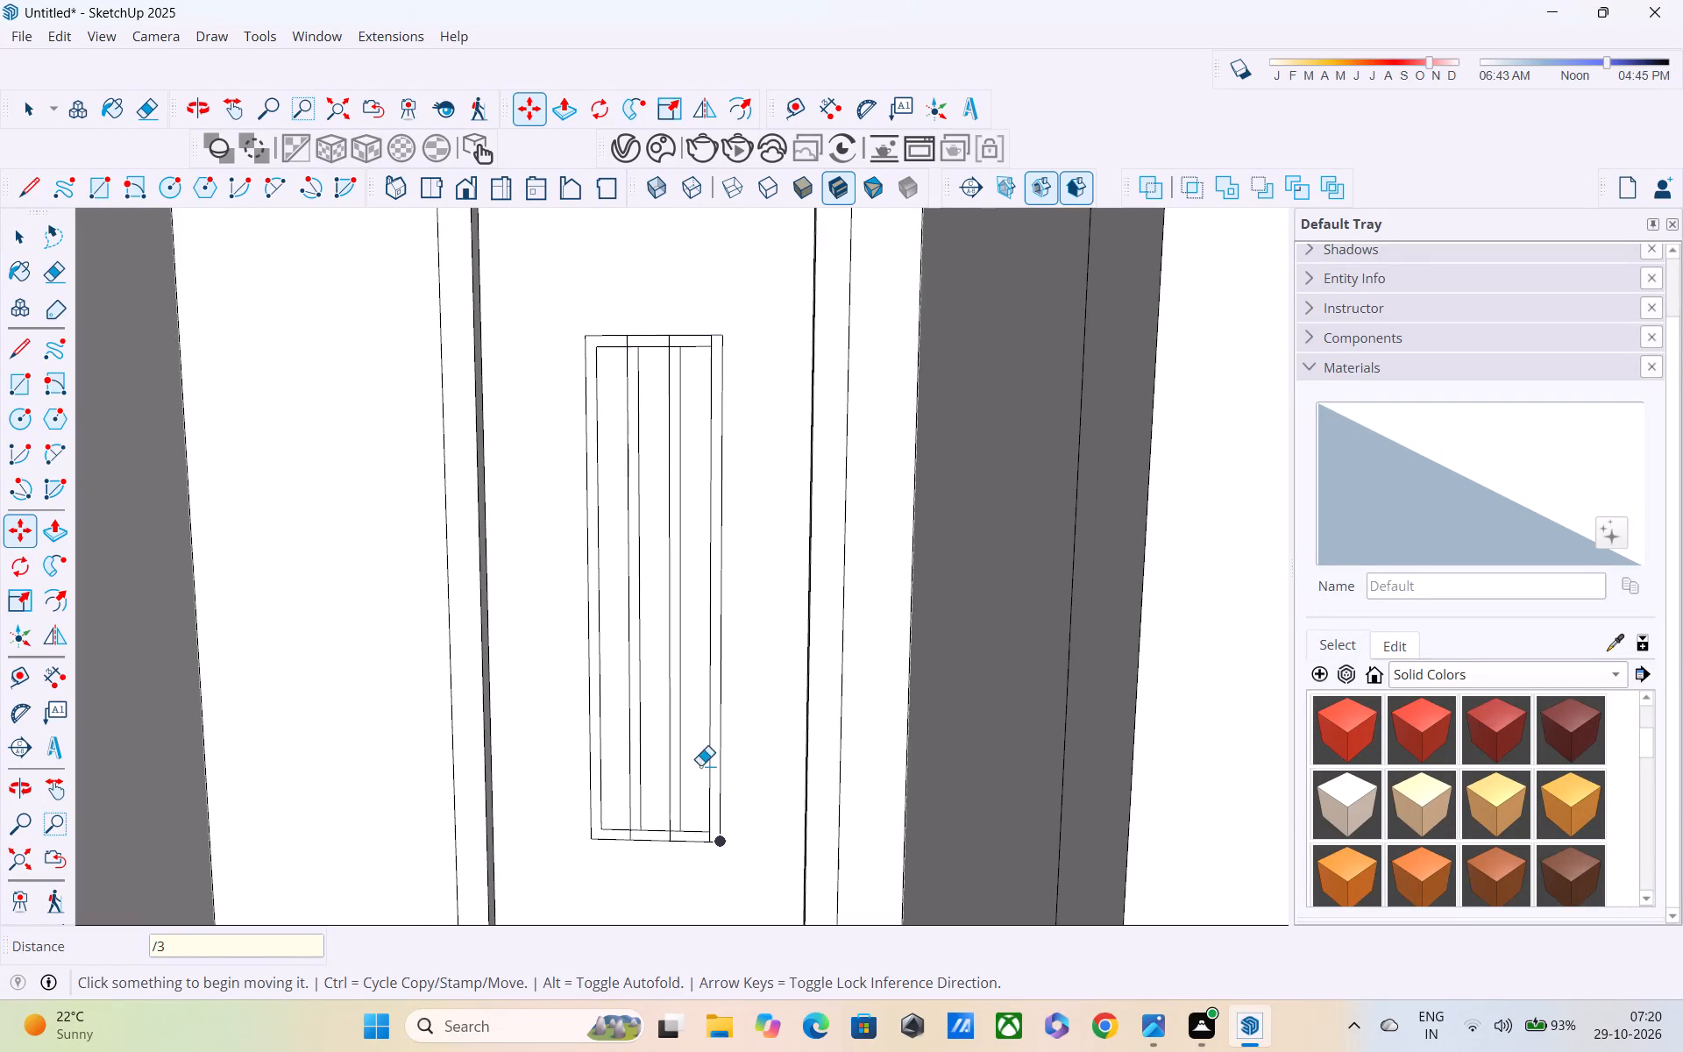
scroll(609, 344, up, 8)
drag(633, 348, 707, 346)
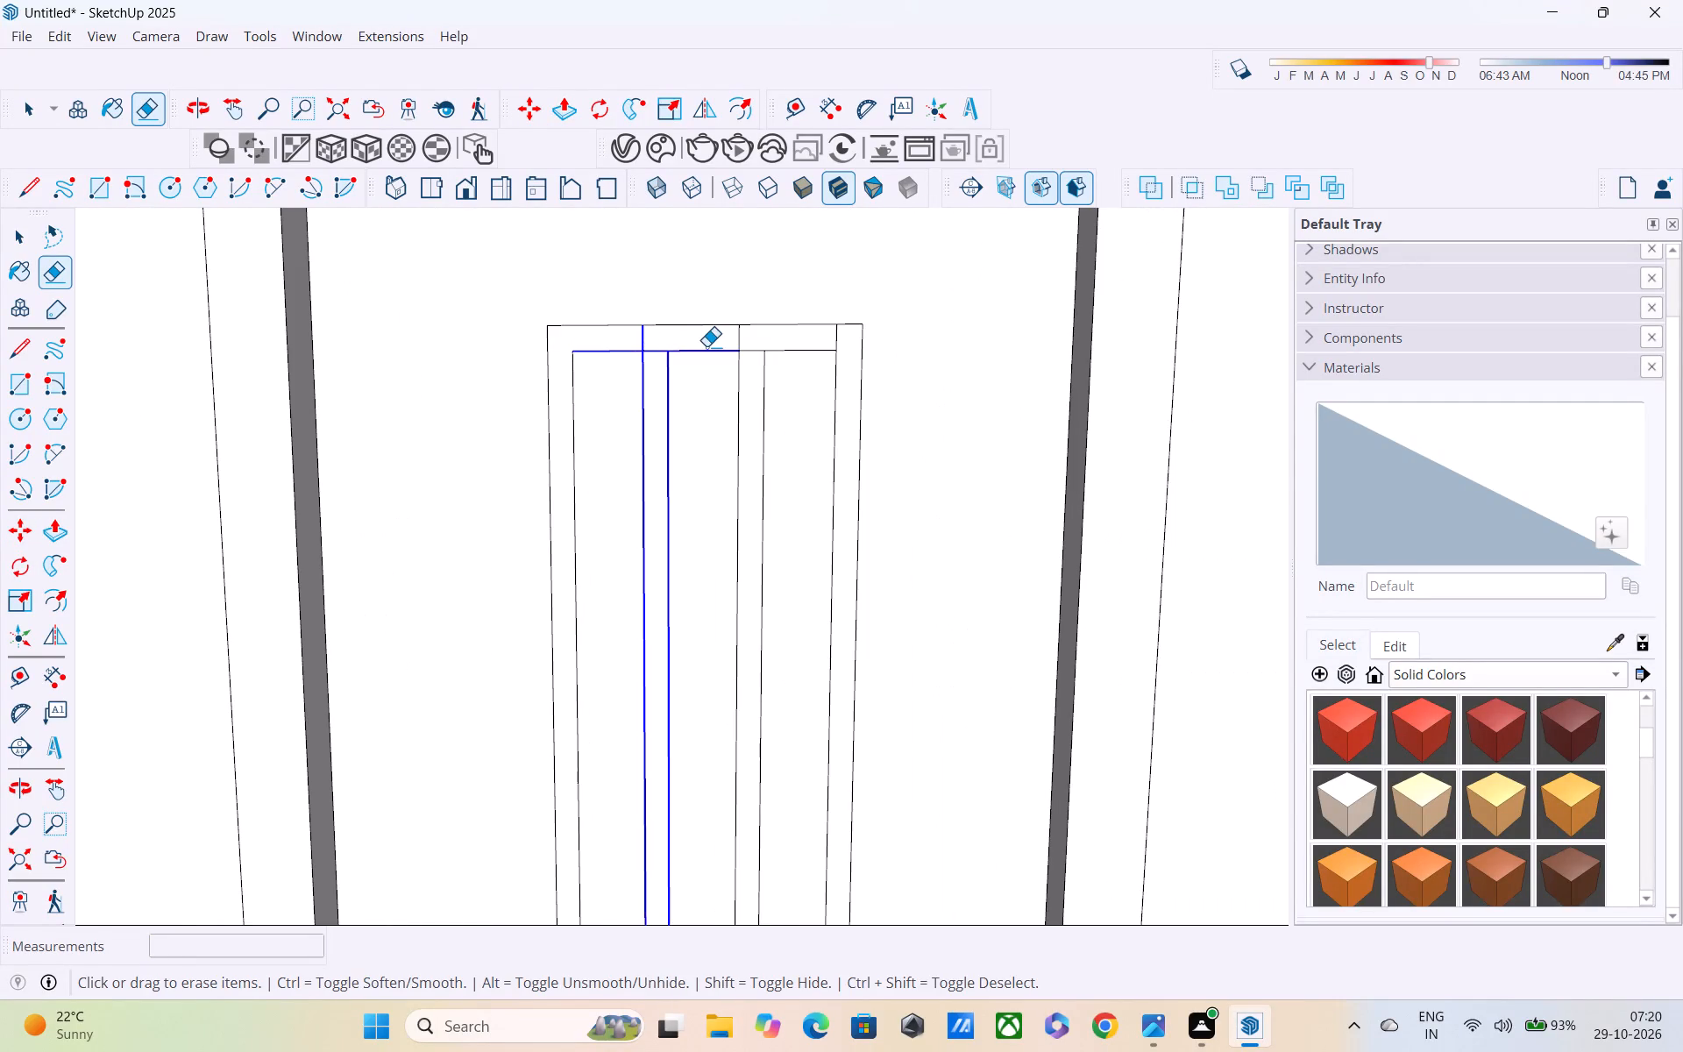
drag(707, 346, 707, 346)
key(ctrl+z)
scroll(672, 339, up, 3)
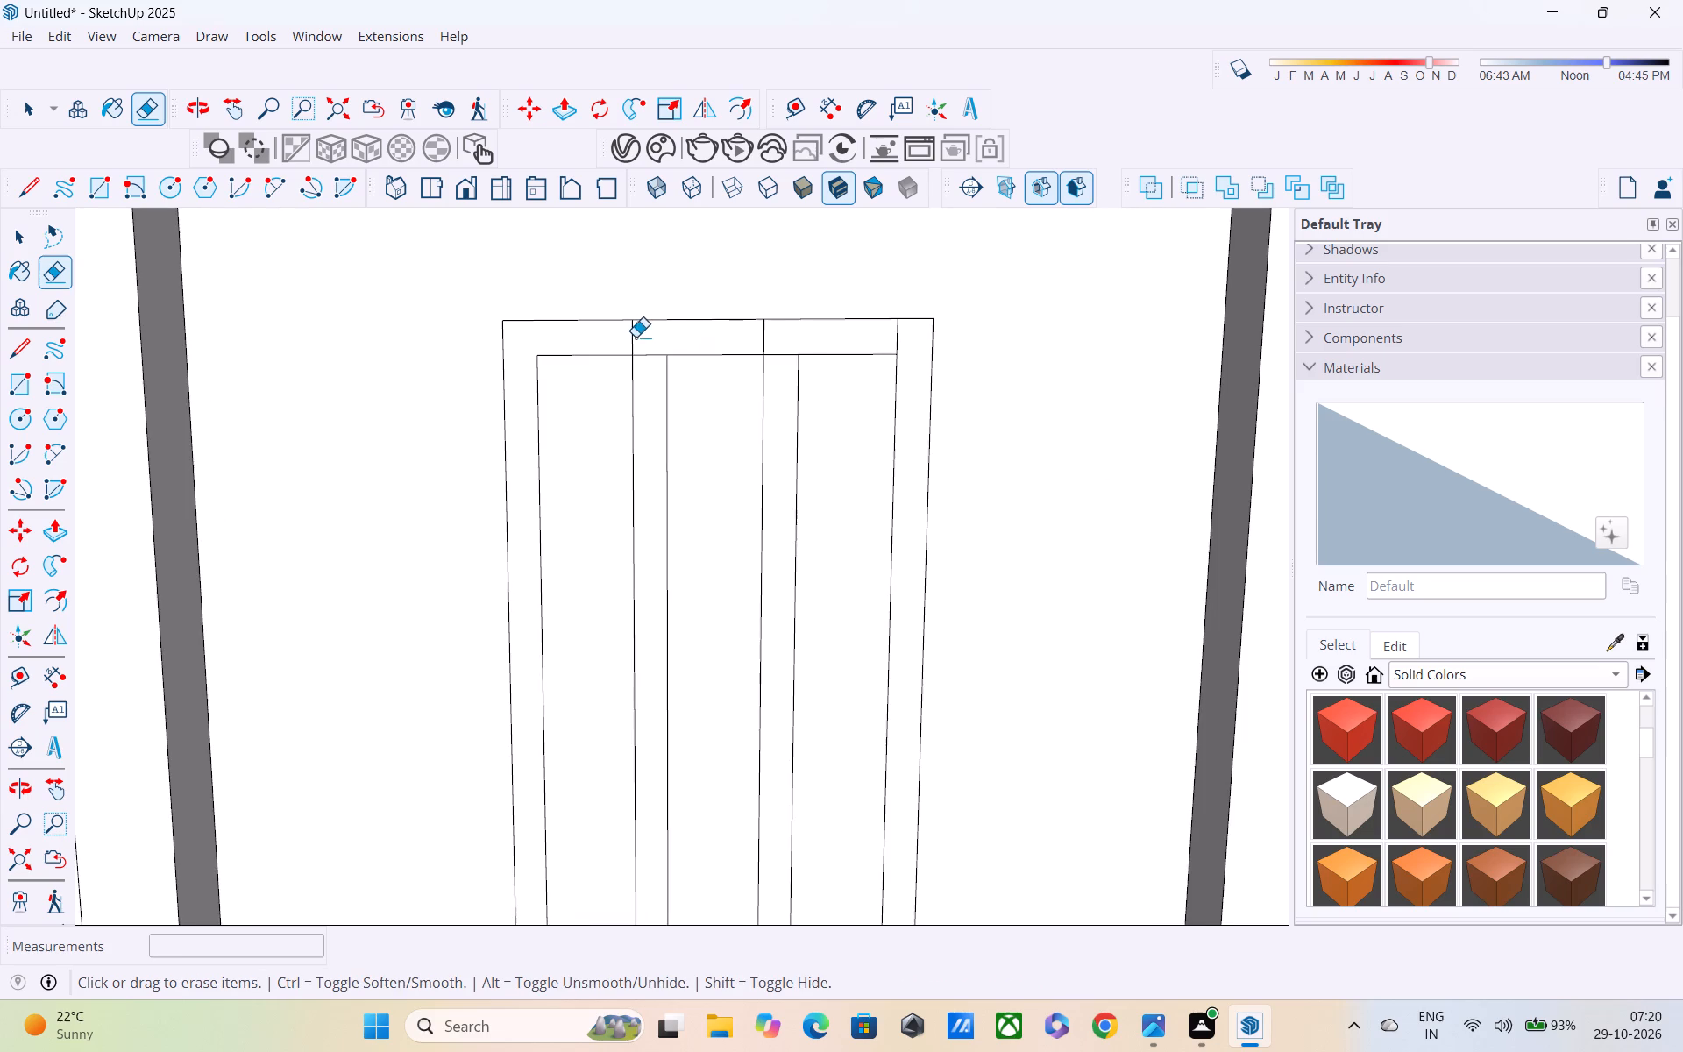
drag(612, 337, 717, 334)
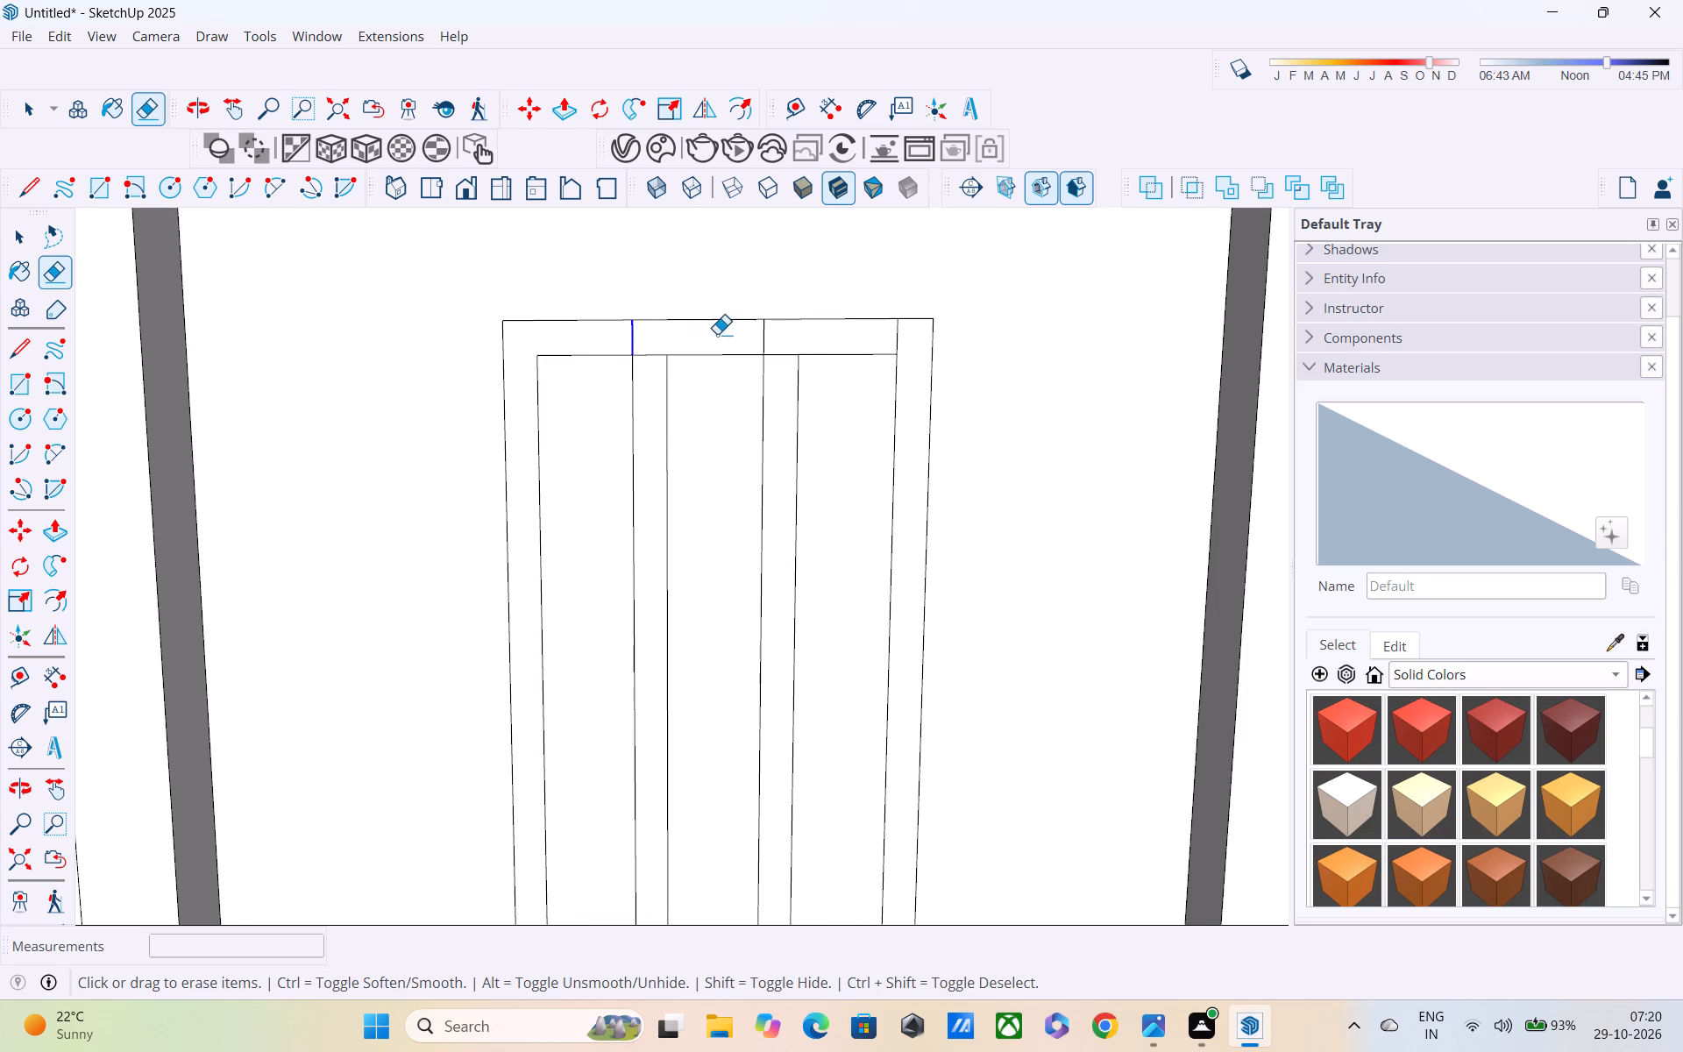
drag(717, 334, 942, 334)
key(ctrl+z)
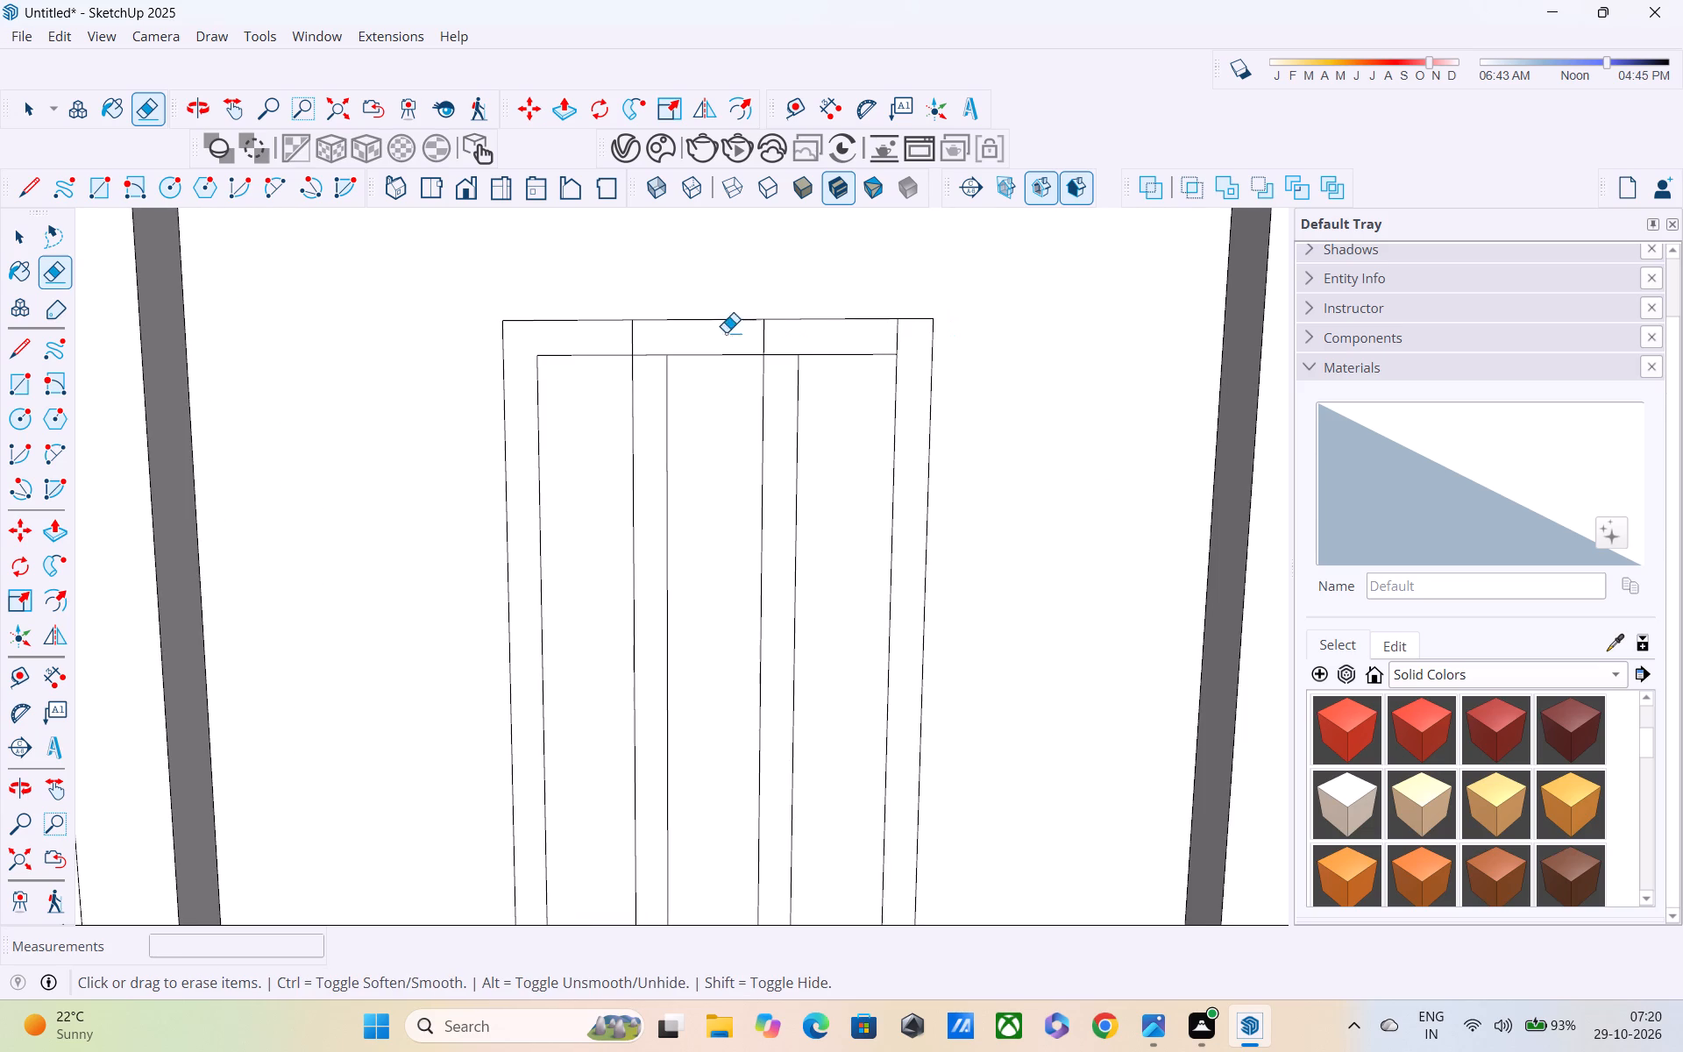
Erase the divider segments crossing the border's top band and the short edges closing the tops of the two vertical bars.
drag(615, 338, 782, 338)
scroll(675, 354, up, 7)
drag(631, 343, 627, 375)
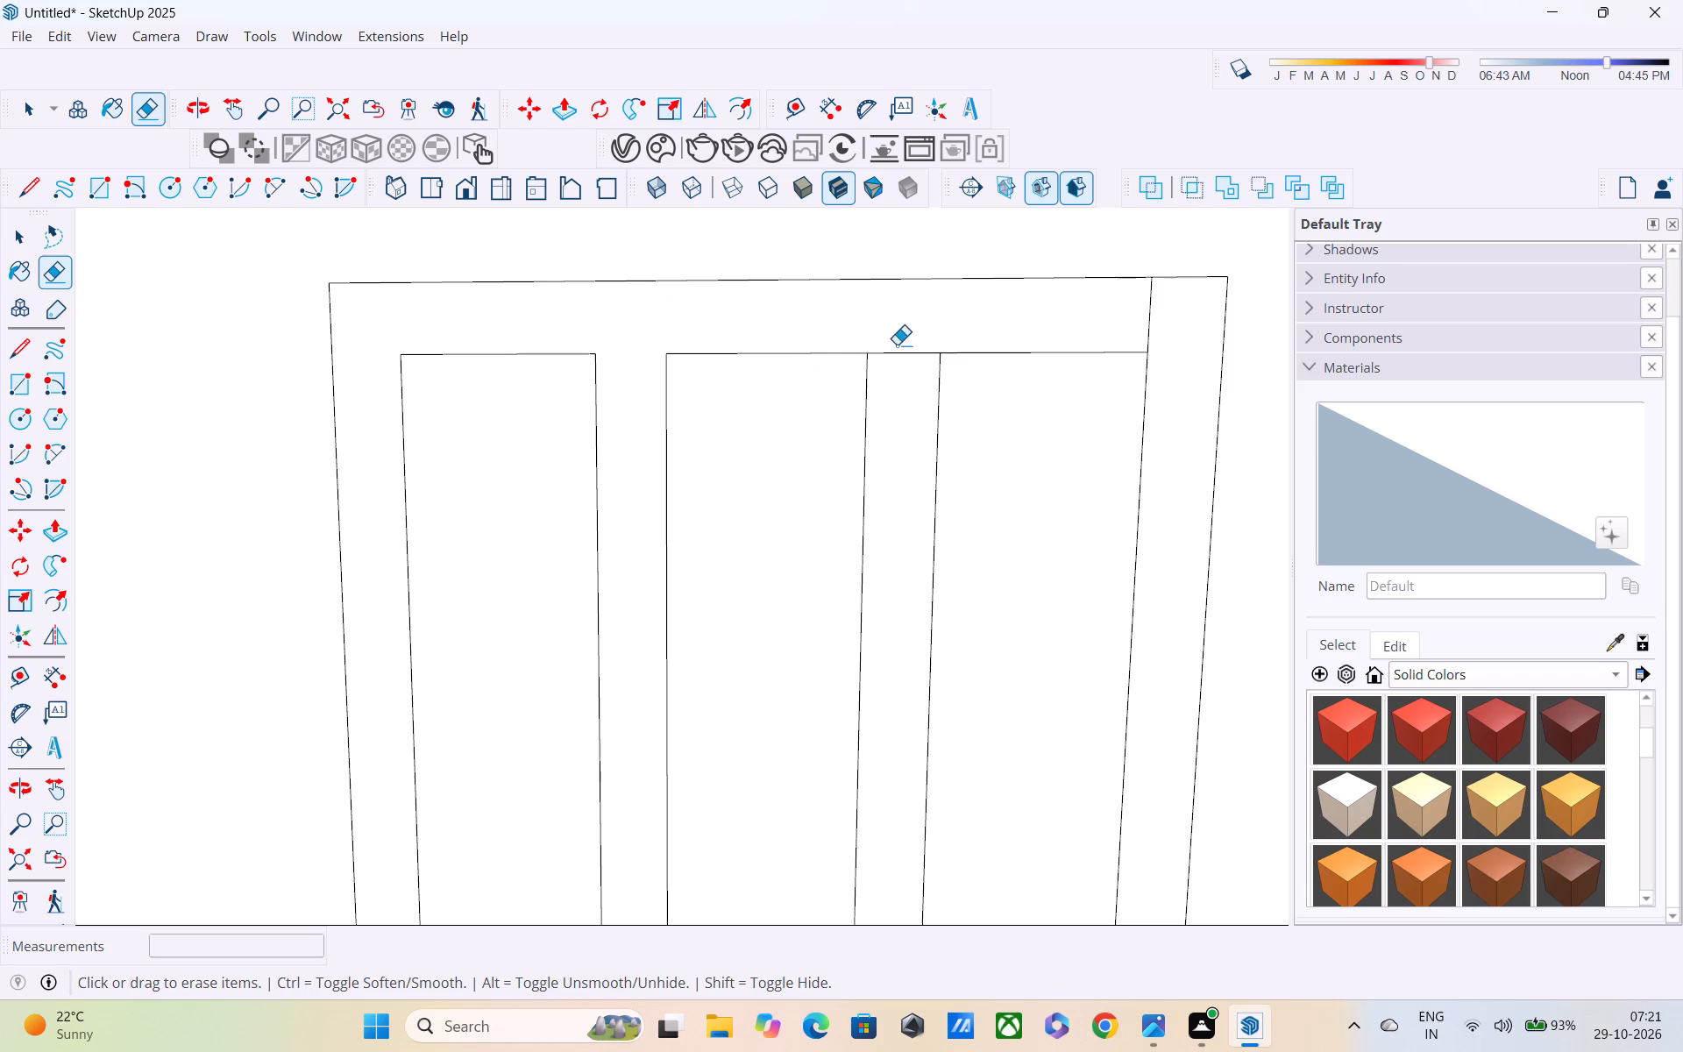
drag(903, 339, 911, 437)
drag(1104, 318, 1186, 341)
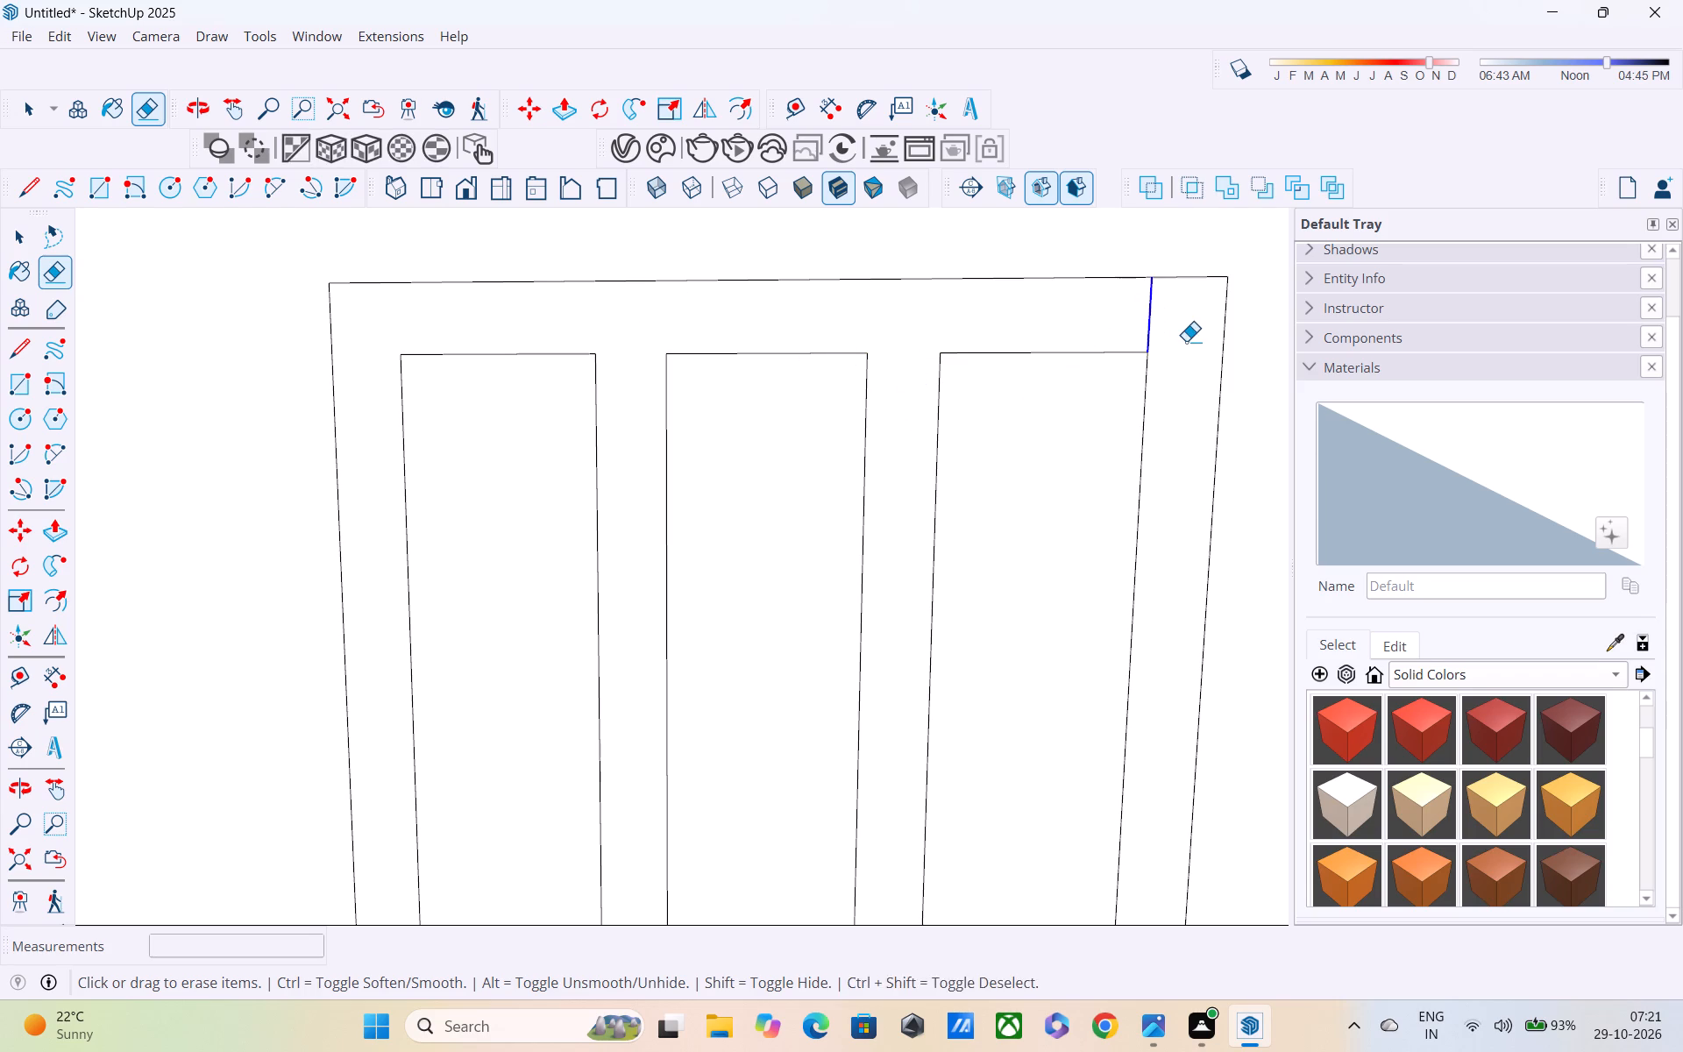
drag(1186, 341, 1187, 342)
Erase the divider segments crossing the border's bottom band and the short edges closing the bottoms of the two vertical bars.
scroll(1182, 341, down, 4)
shift+middle_drag(1151, 354, 1105, 166)
scroll(1093, 198, down, 5)
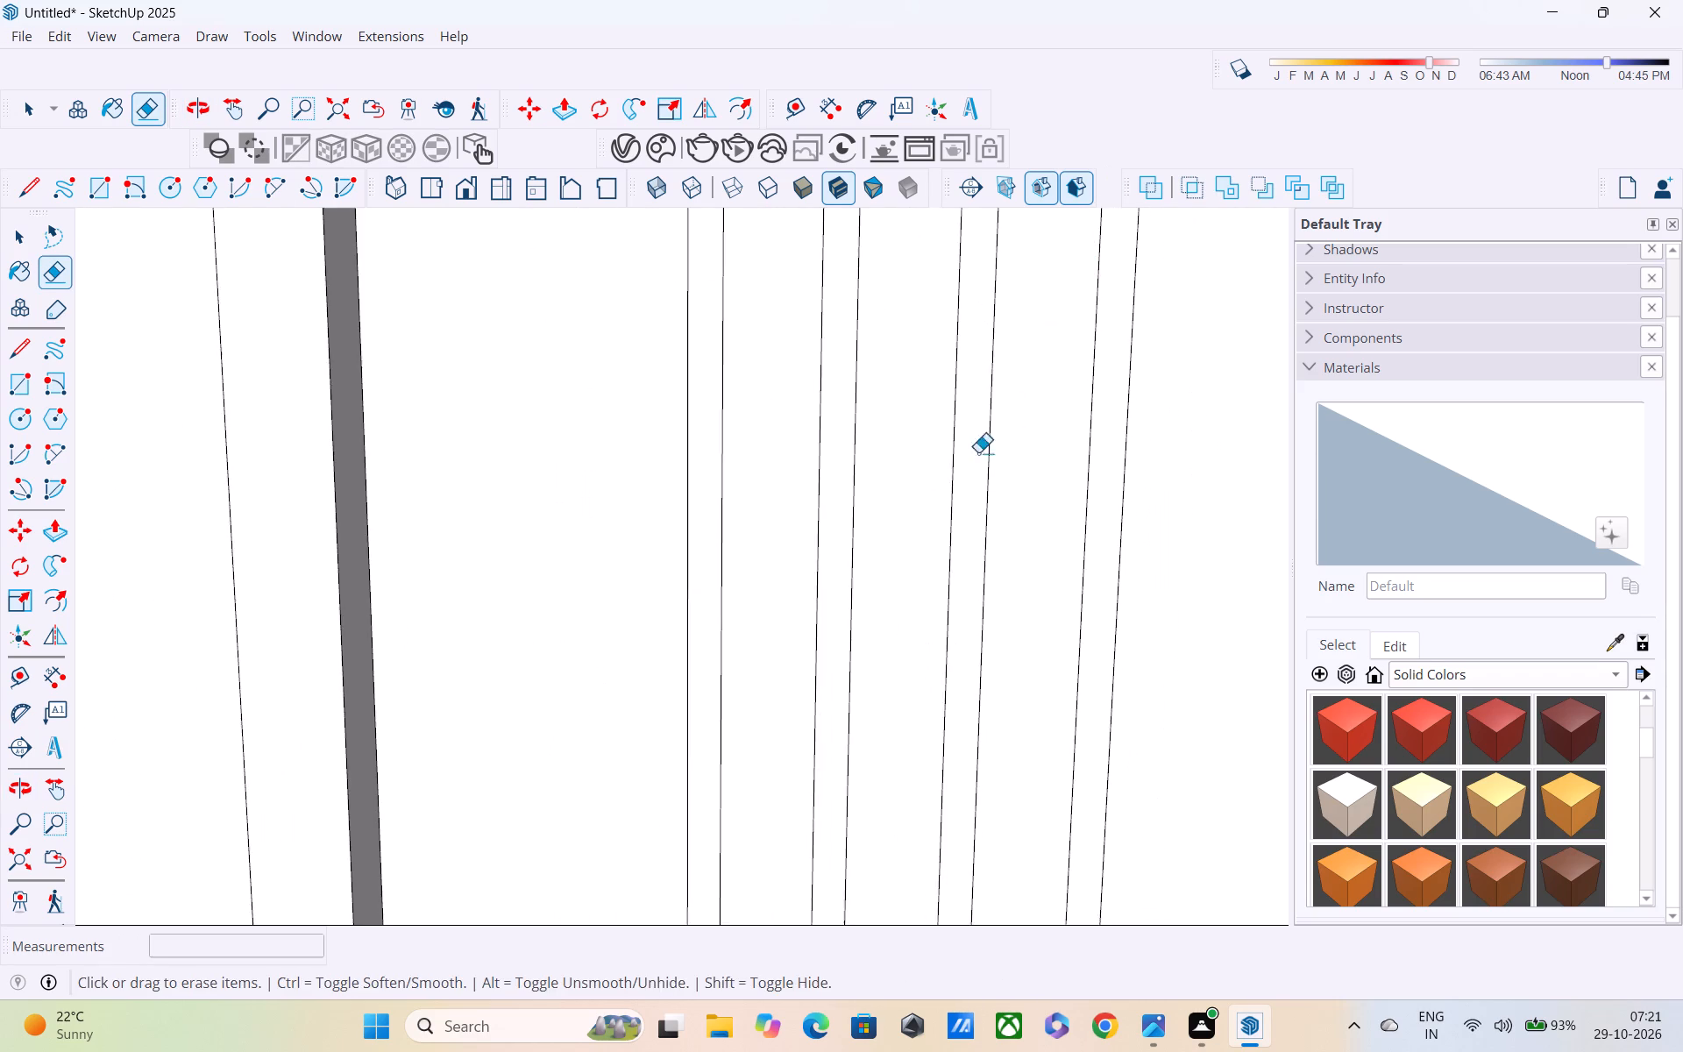
shift+middle_drag(930, 515, 904, 206)
scroll(903, 204, up, 1)
scroll(881, 329, down, 4)
middle_drag(849, 615, 791, 268)
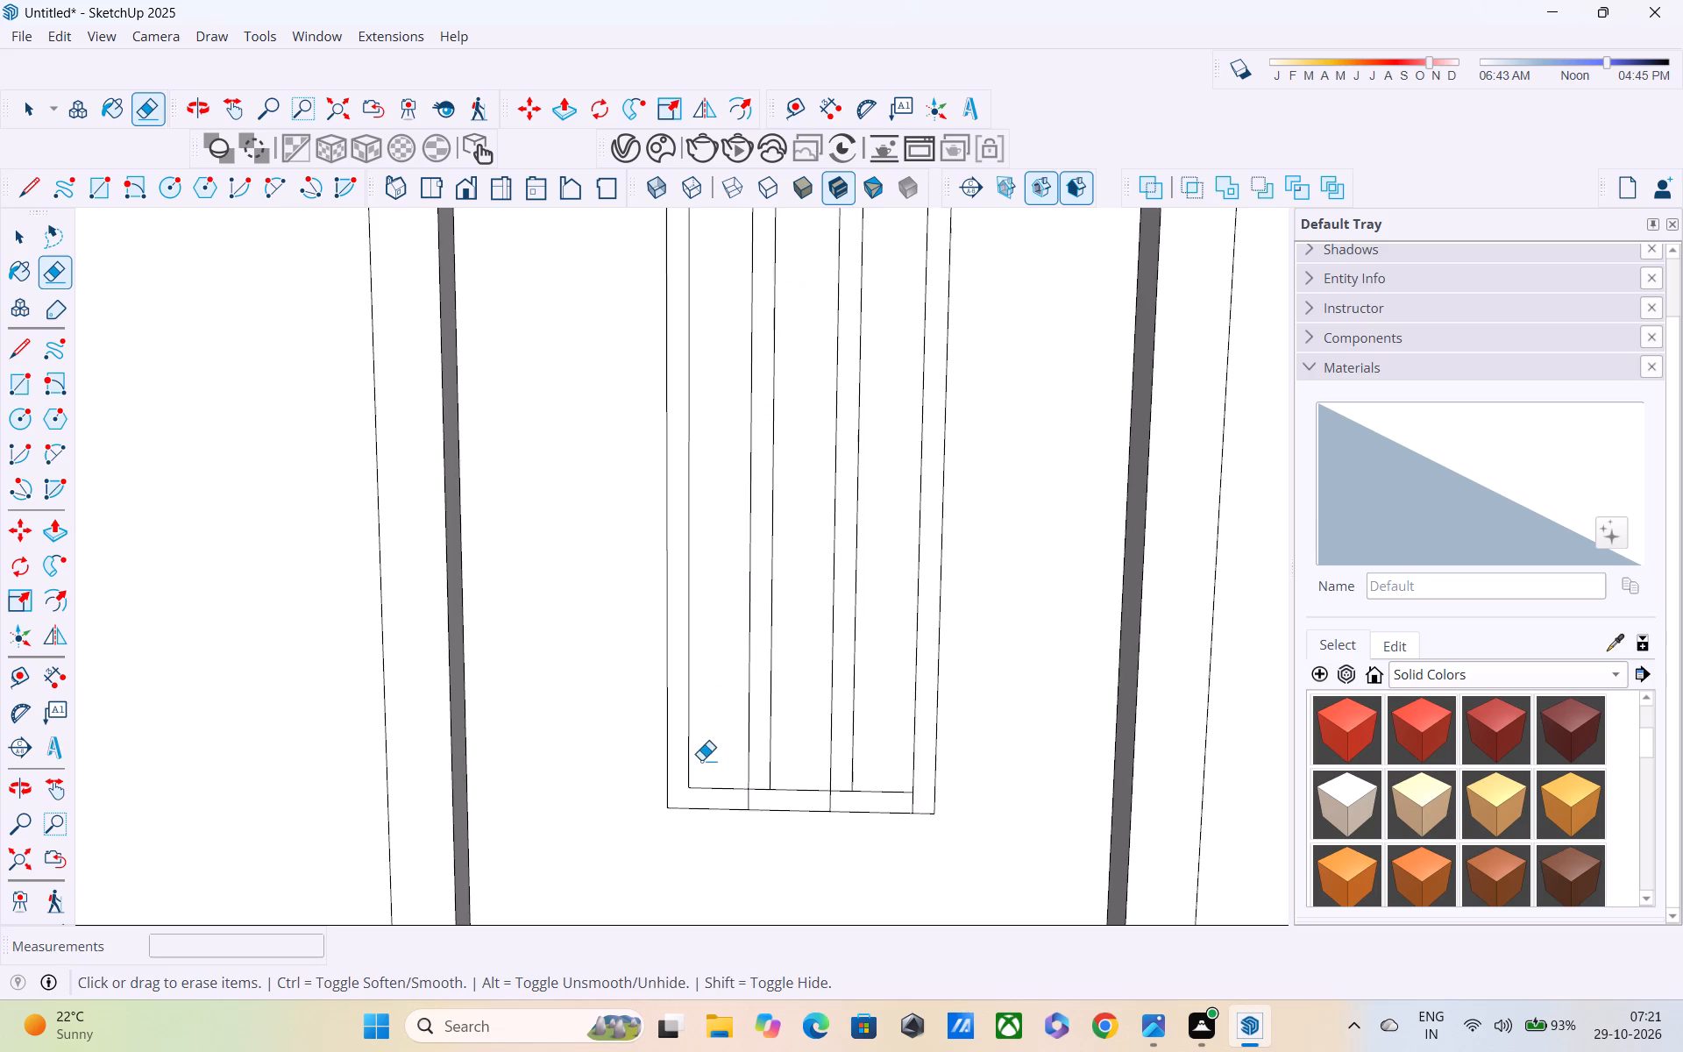
scroll(727, 779, up, 4)
middle_drag(748, 801, 748, 552)
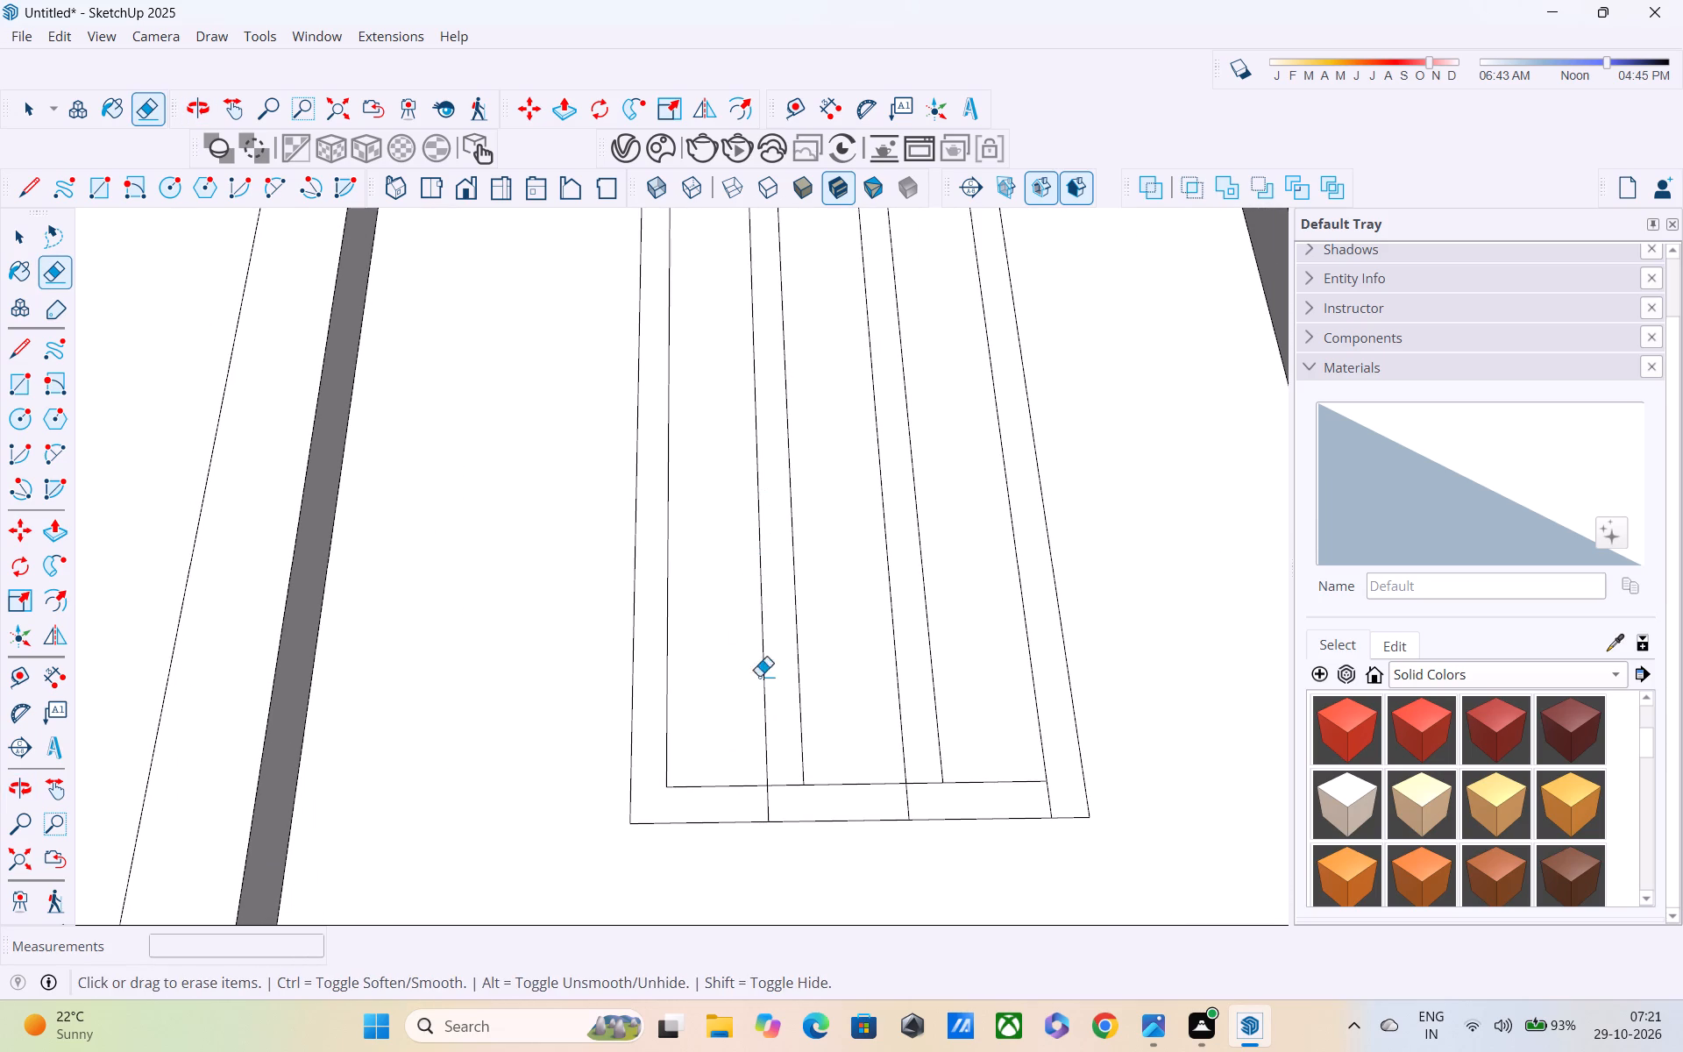
shift+middle_drag(759, 684, 756, 460)
scroll(742, 571, up, 4)
drag(741, 572, 812, 579)
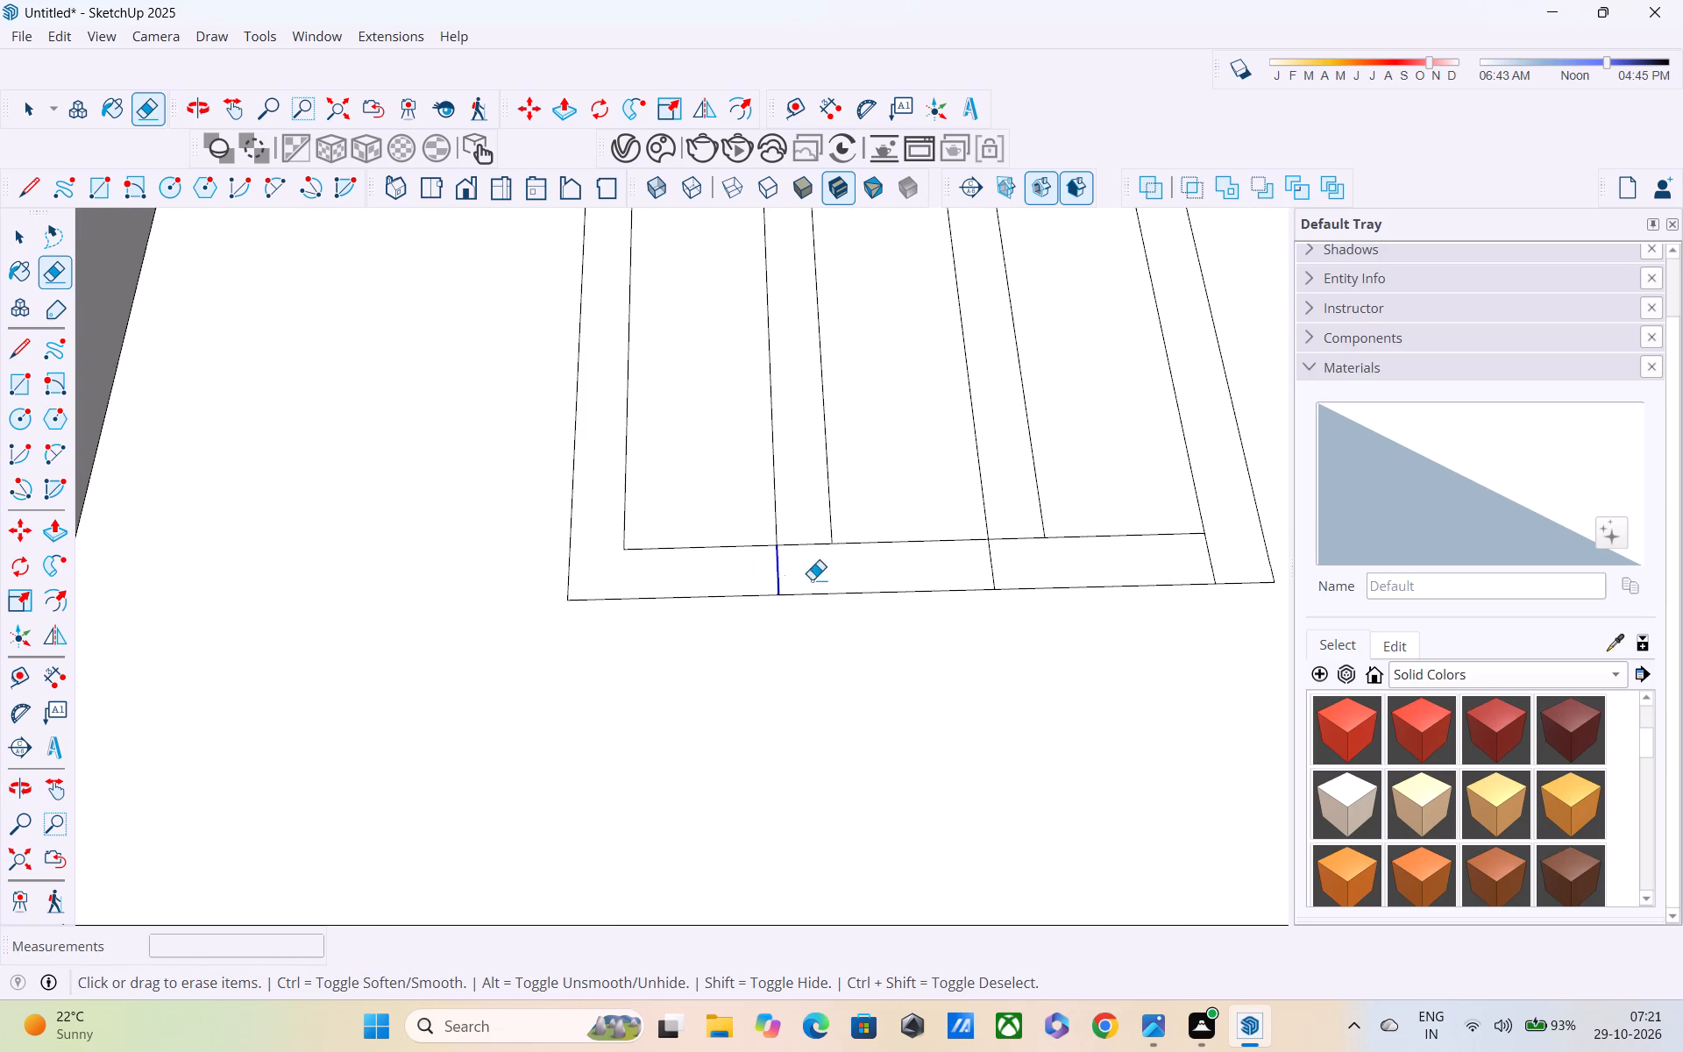
drag(812, 579, 1019, 567)
drag(804, 517, 804, 523)
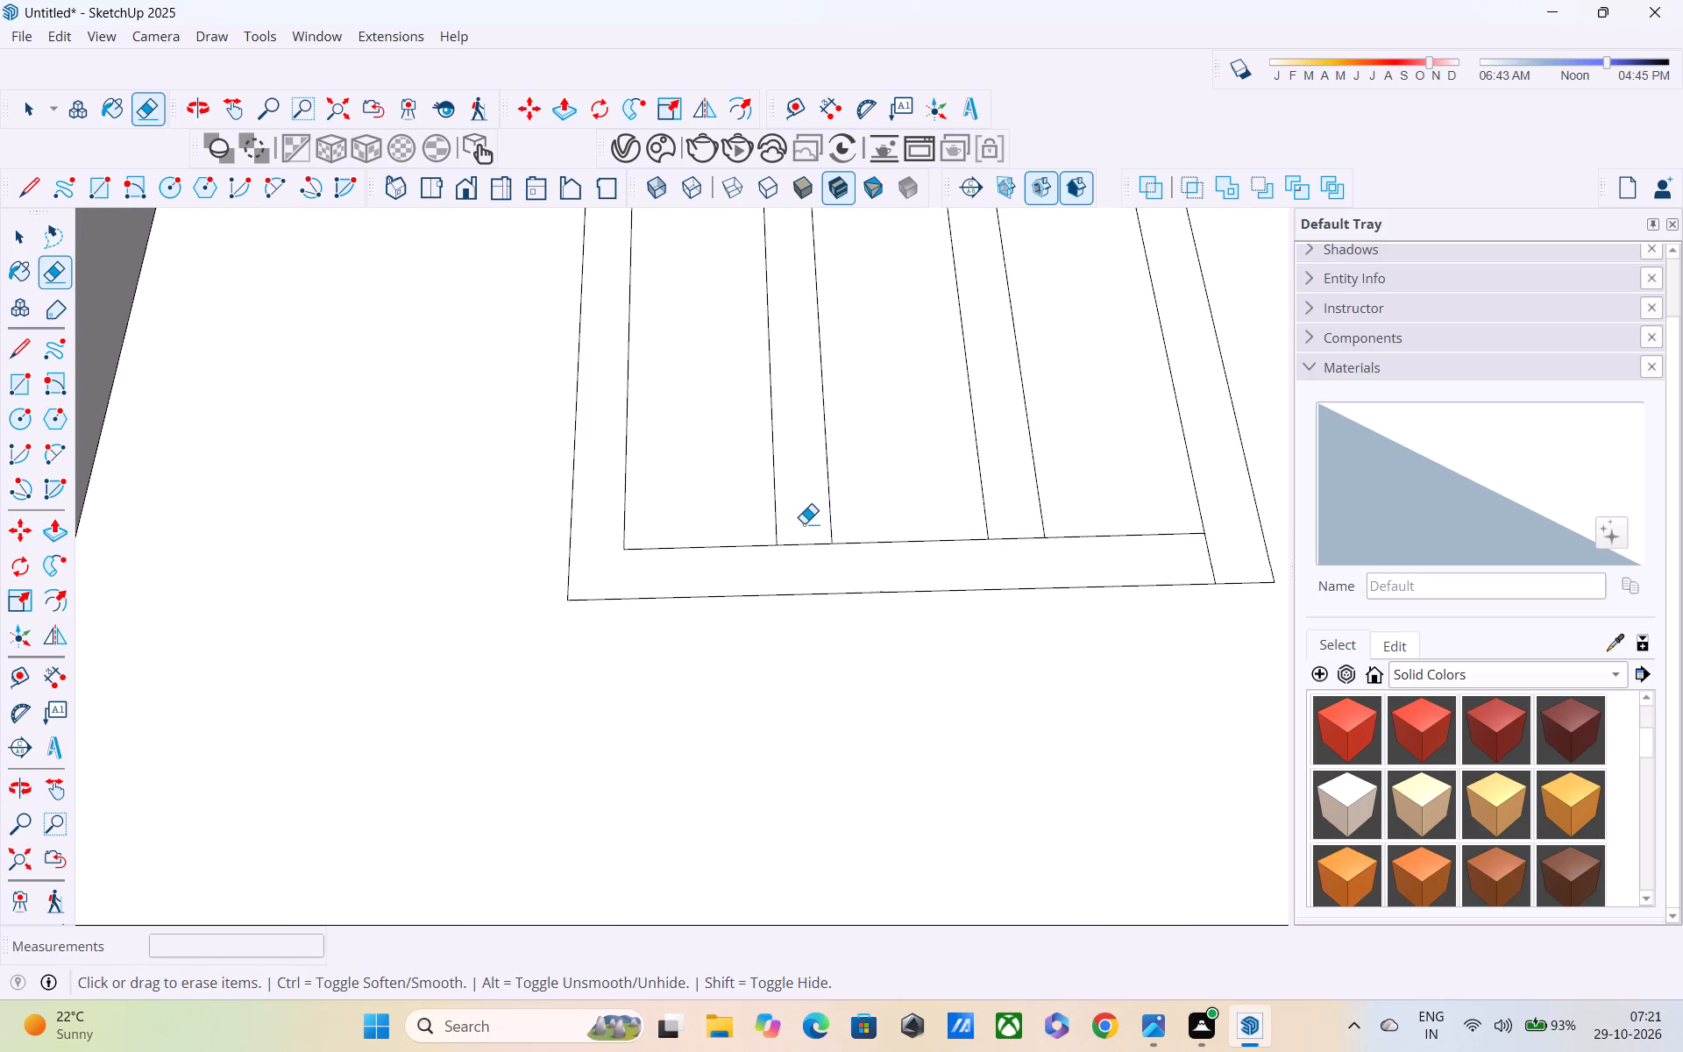
drag(804, 523, 804, 556)
drag(1025, 511, 1028, 560)
scroll(991, 518, down, 2)
scroll(1112, 561, up, 4)
drag(1131, 551, 1164, 558)
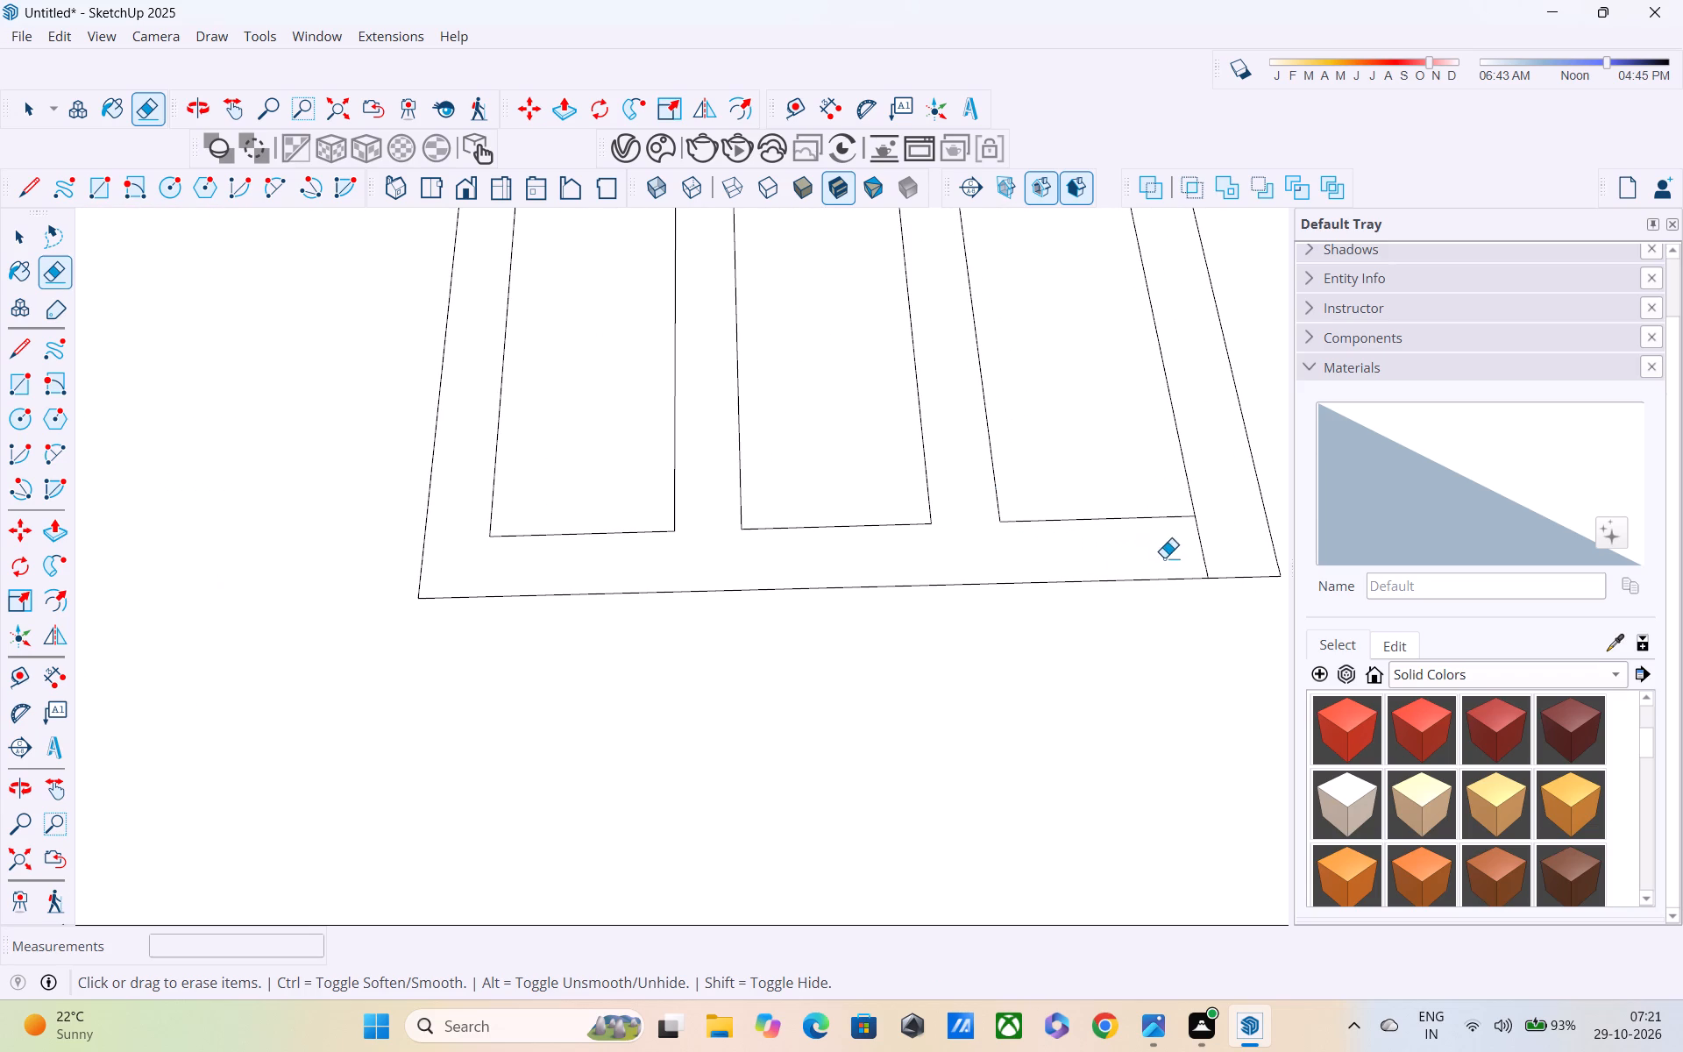
drag(1164, 558, 1242, 548)
Push/Pull the connected frame and vertical bars 1" outward from the door face.
scroll(1134, 500, down, 3)
shift+middle_drag(1080, 473, 1021, 718)
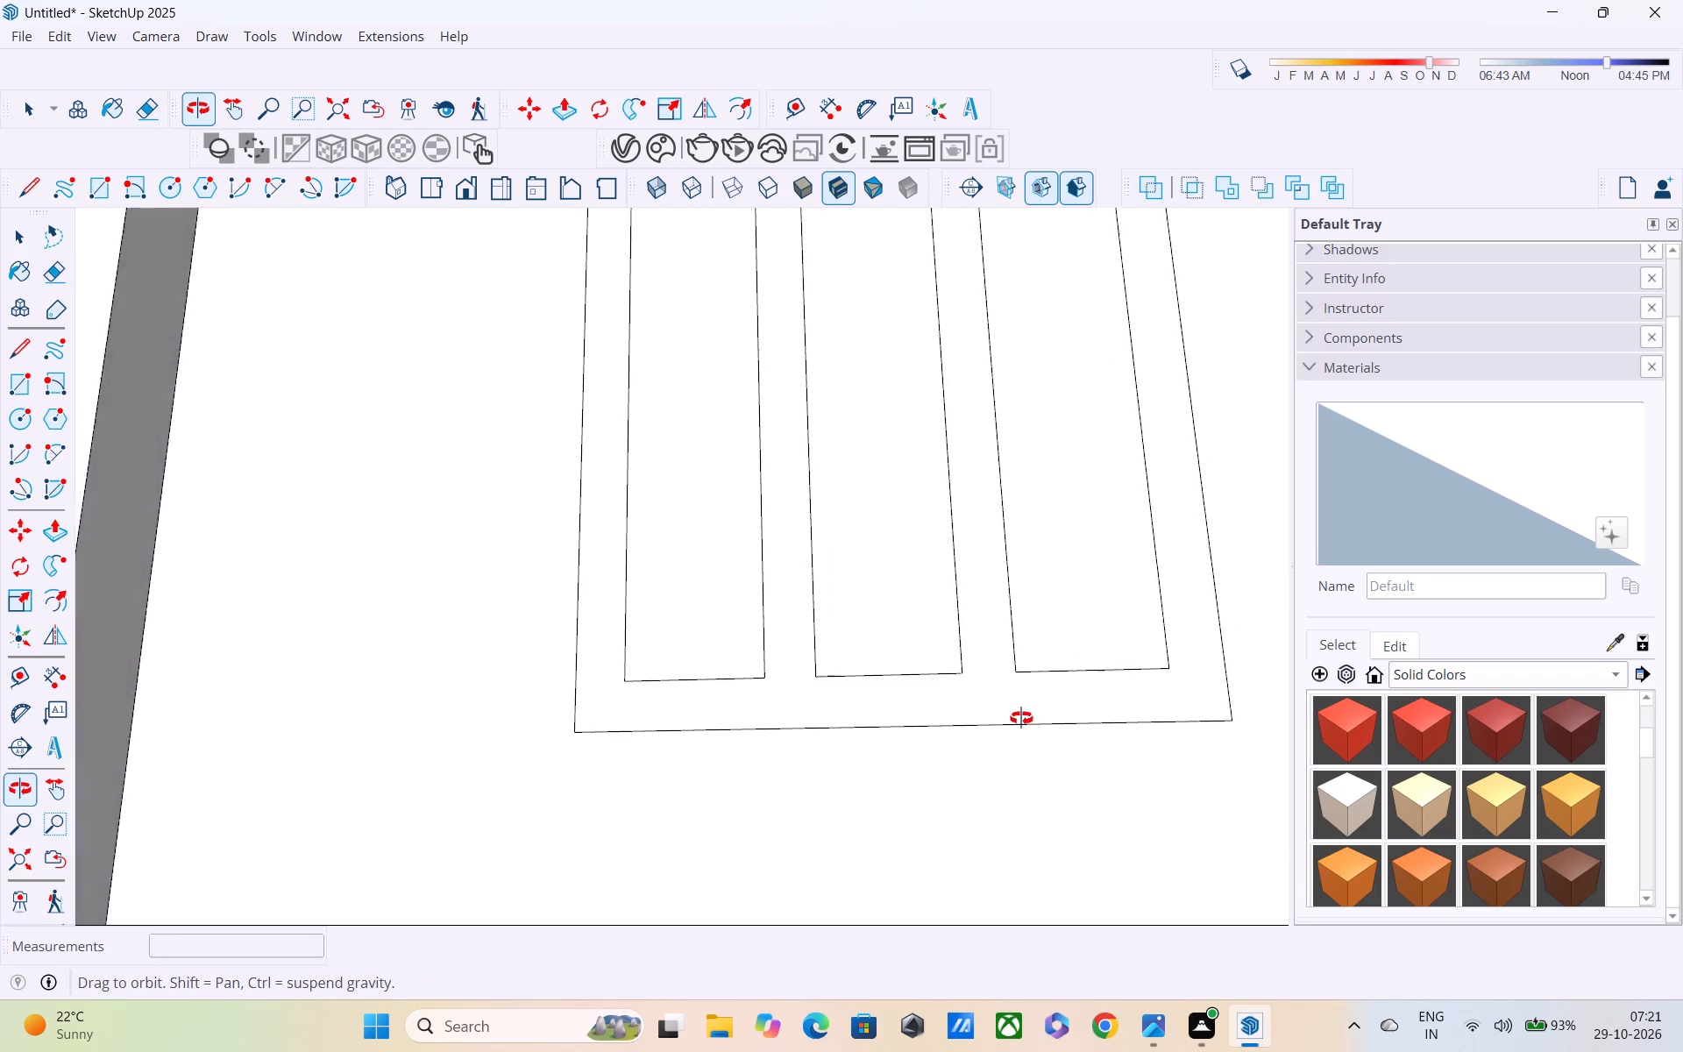
shift+middle_drag(1021, 718, 989, 757)
shift+scroll(917, 554, down, 3)
shift+middle_drag(916, 607, 905, 787)
shift+scroll(905, 771, up, 1)
scroll(904, 609, down, 5)
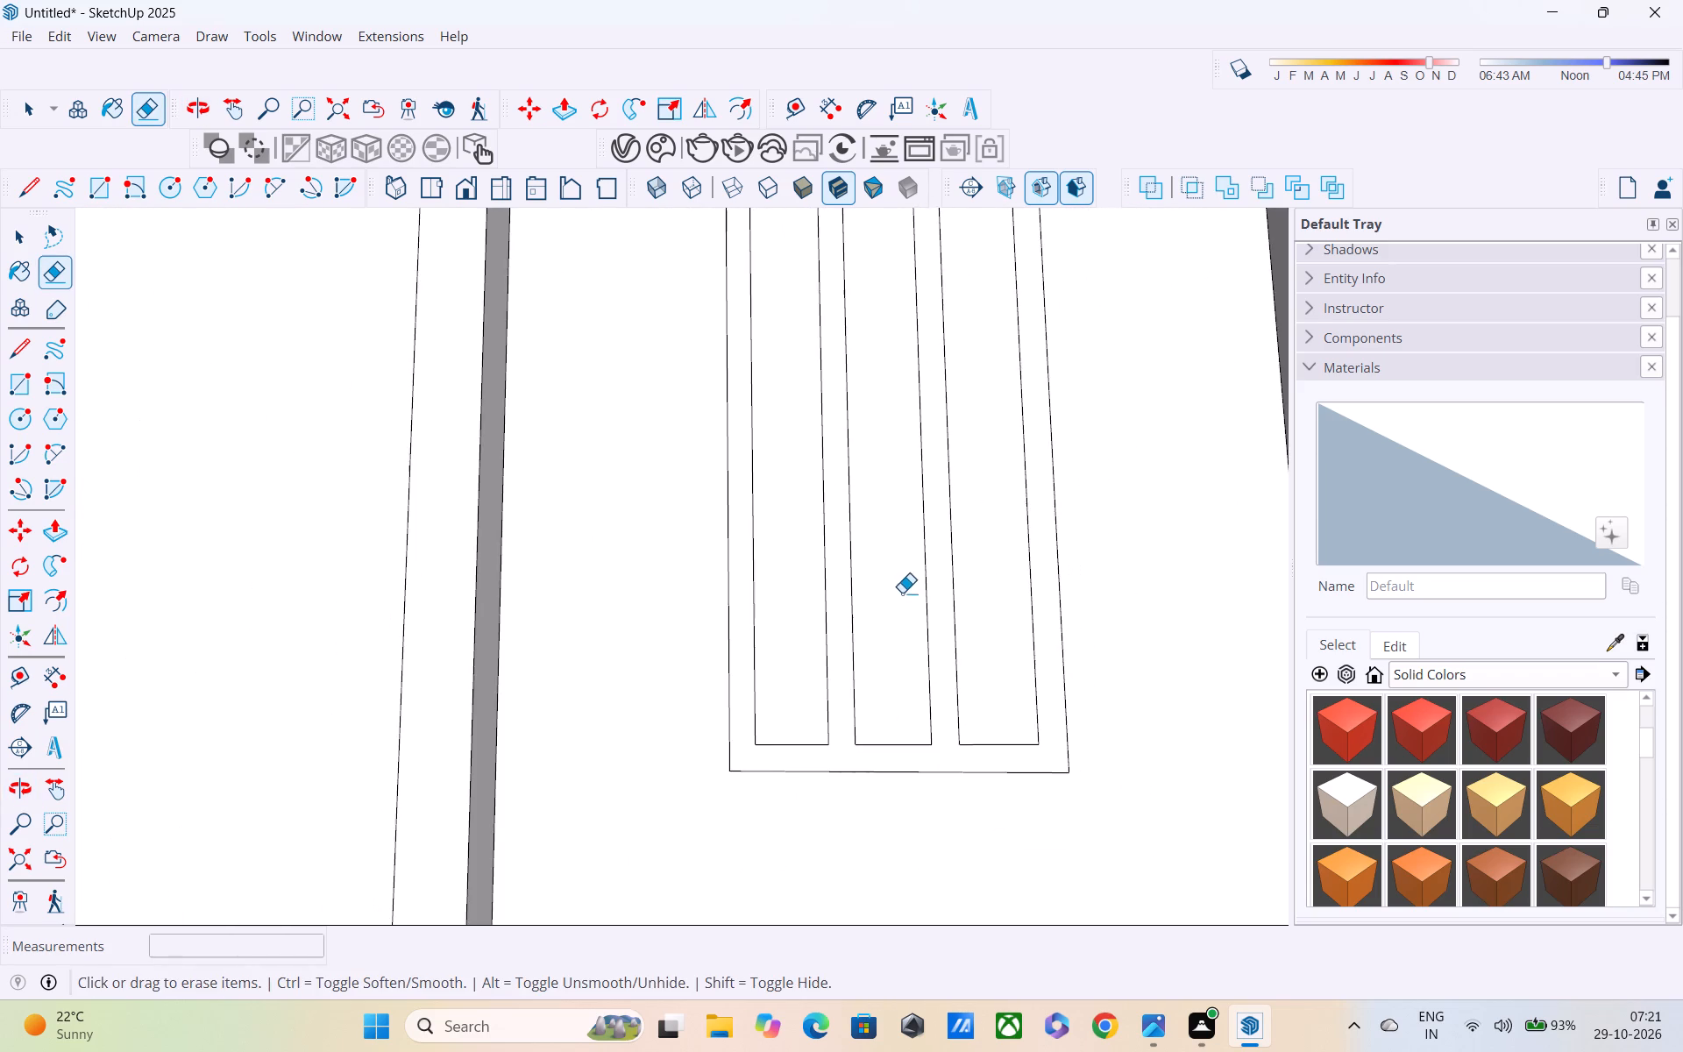
shift+middle_drag(902, 687, 889, 836)
scroll(890, 684, down, 5)
shift+middle_drag(898, 685, 903, 917)
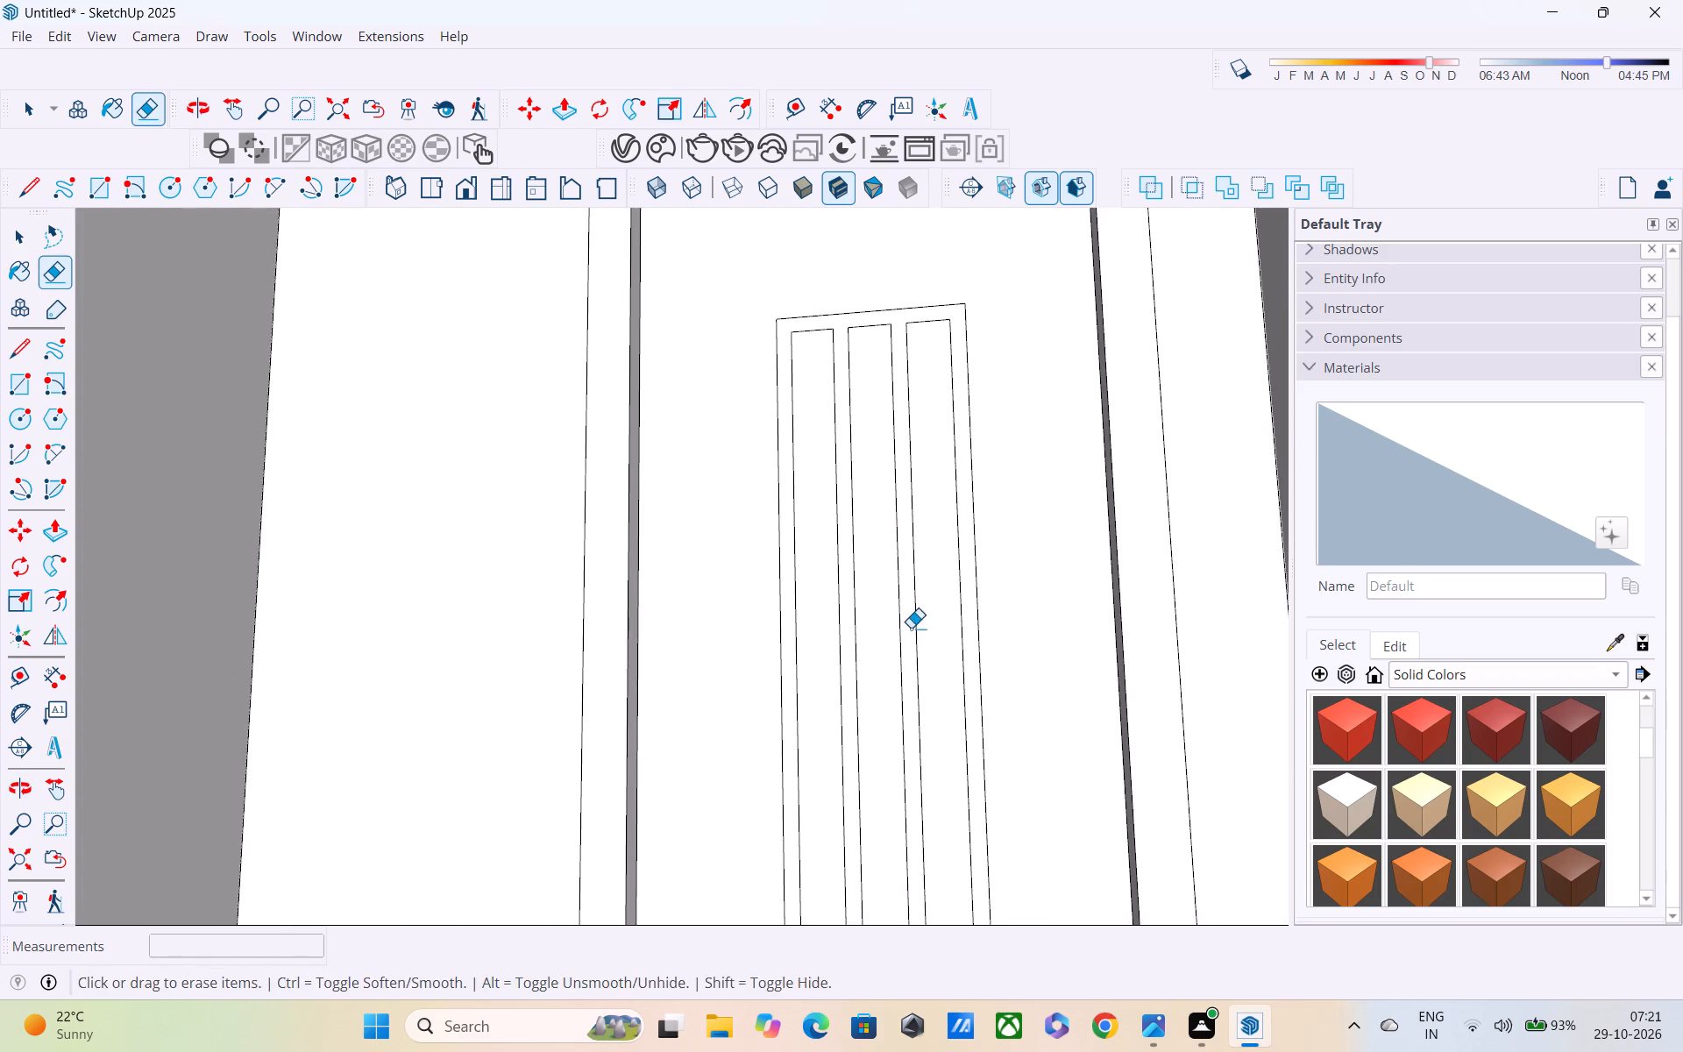
middle_drag(911, 628, 920, 534)
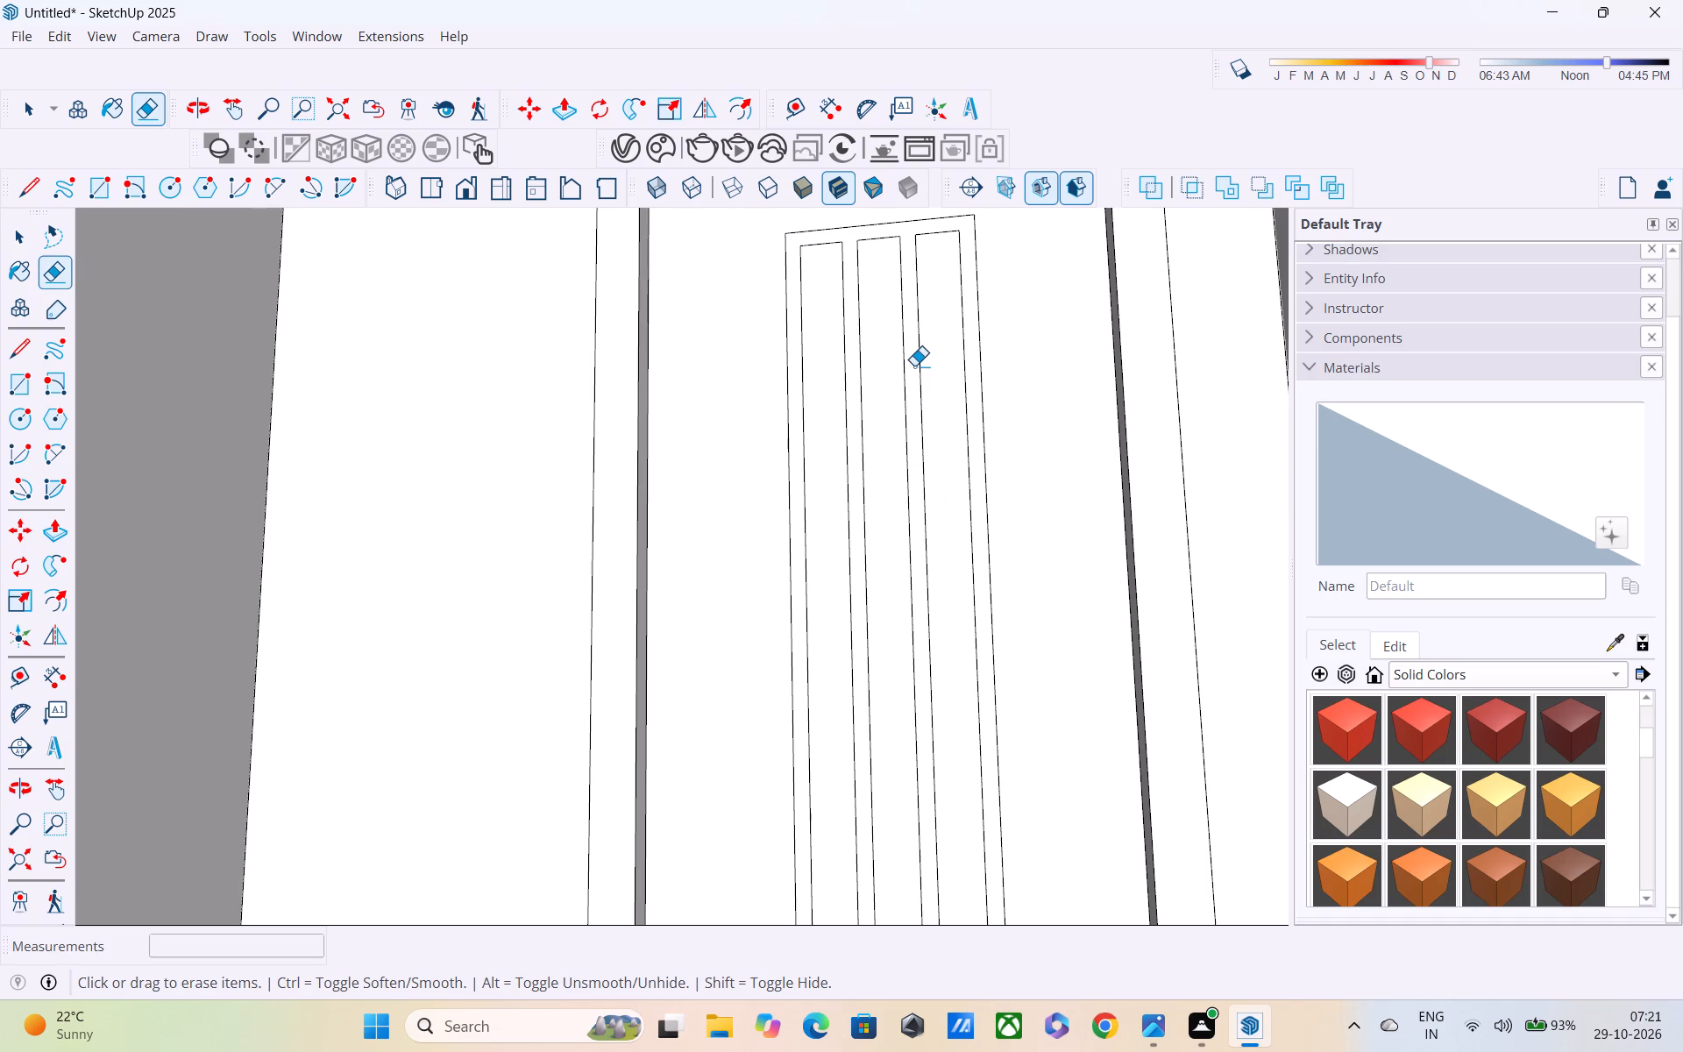
key(p)
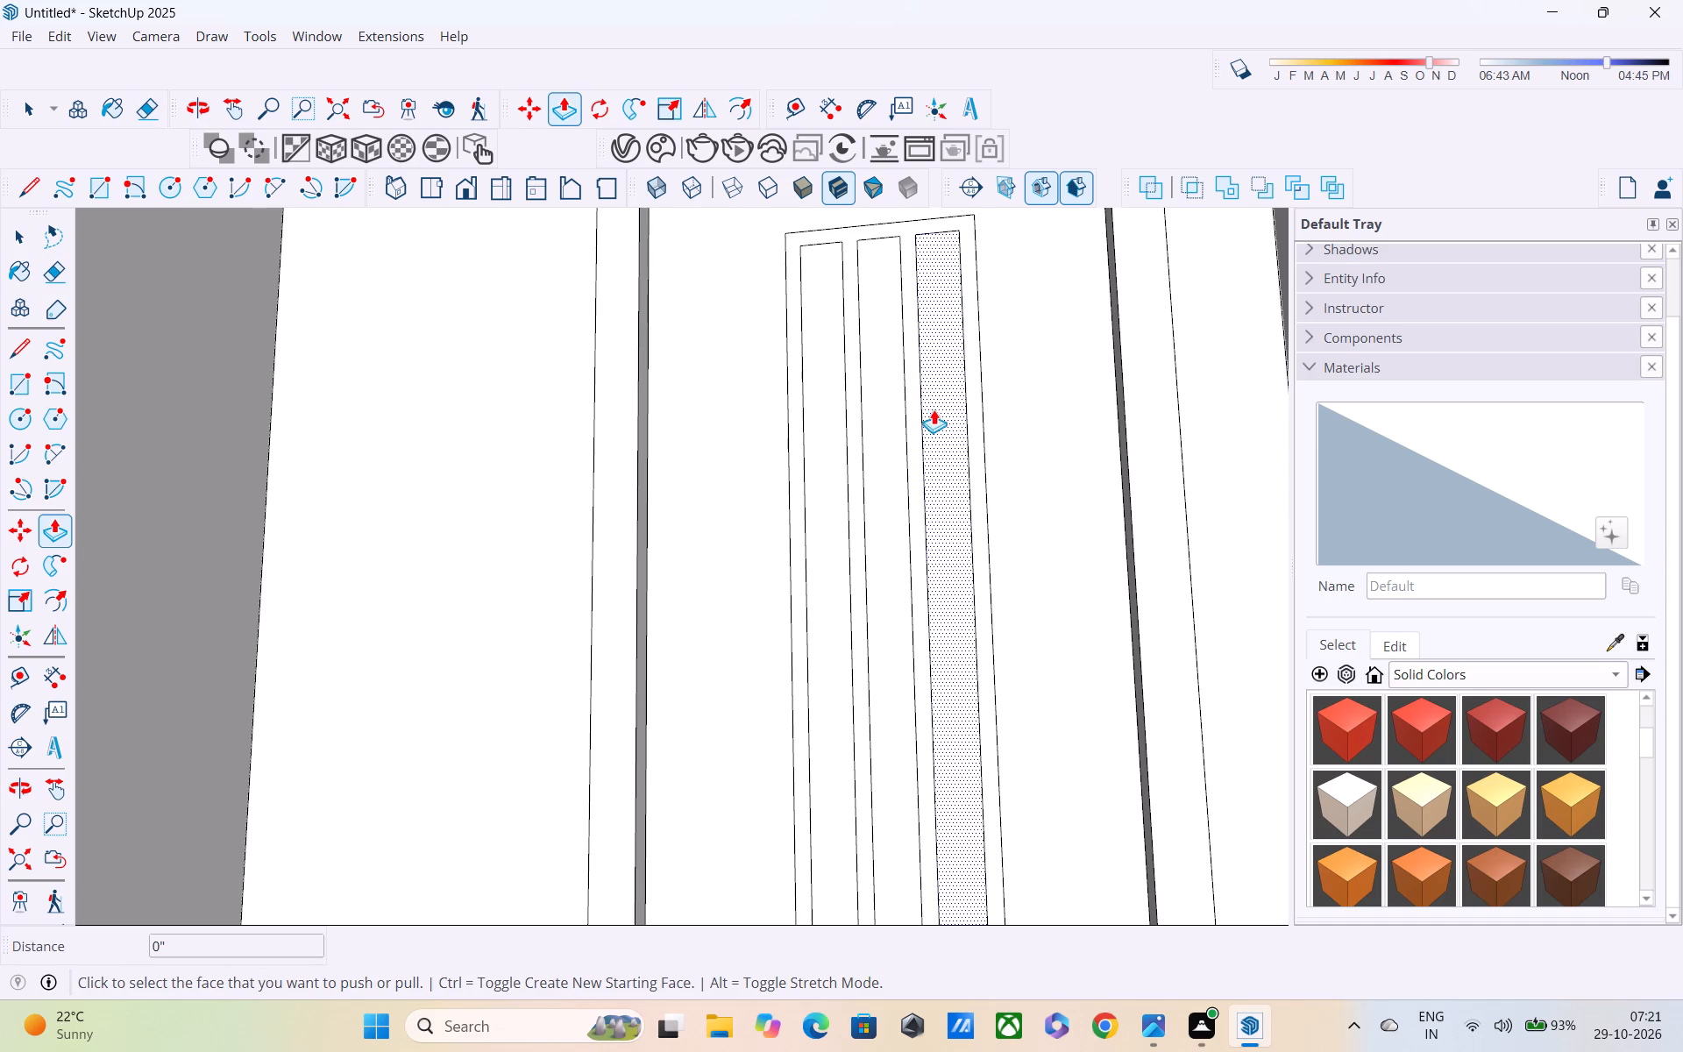
click(974, 487)
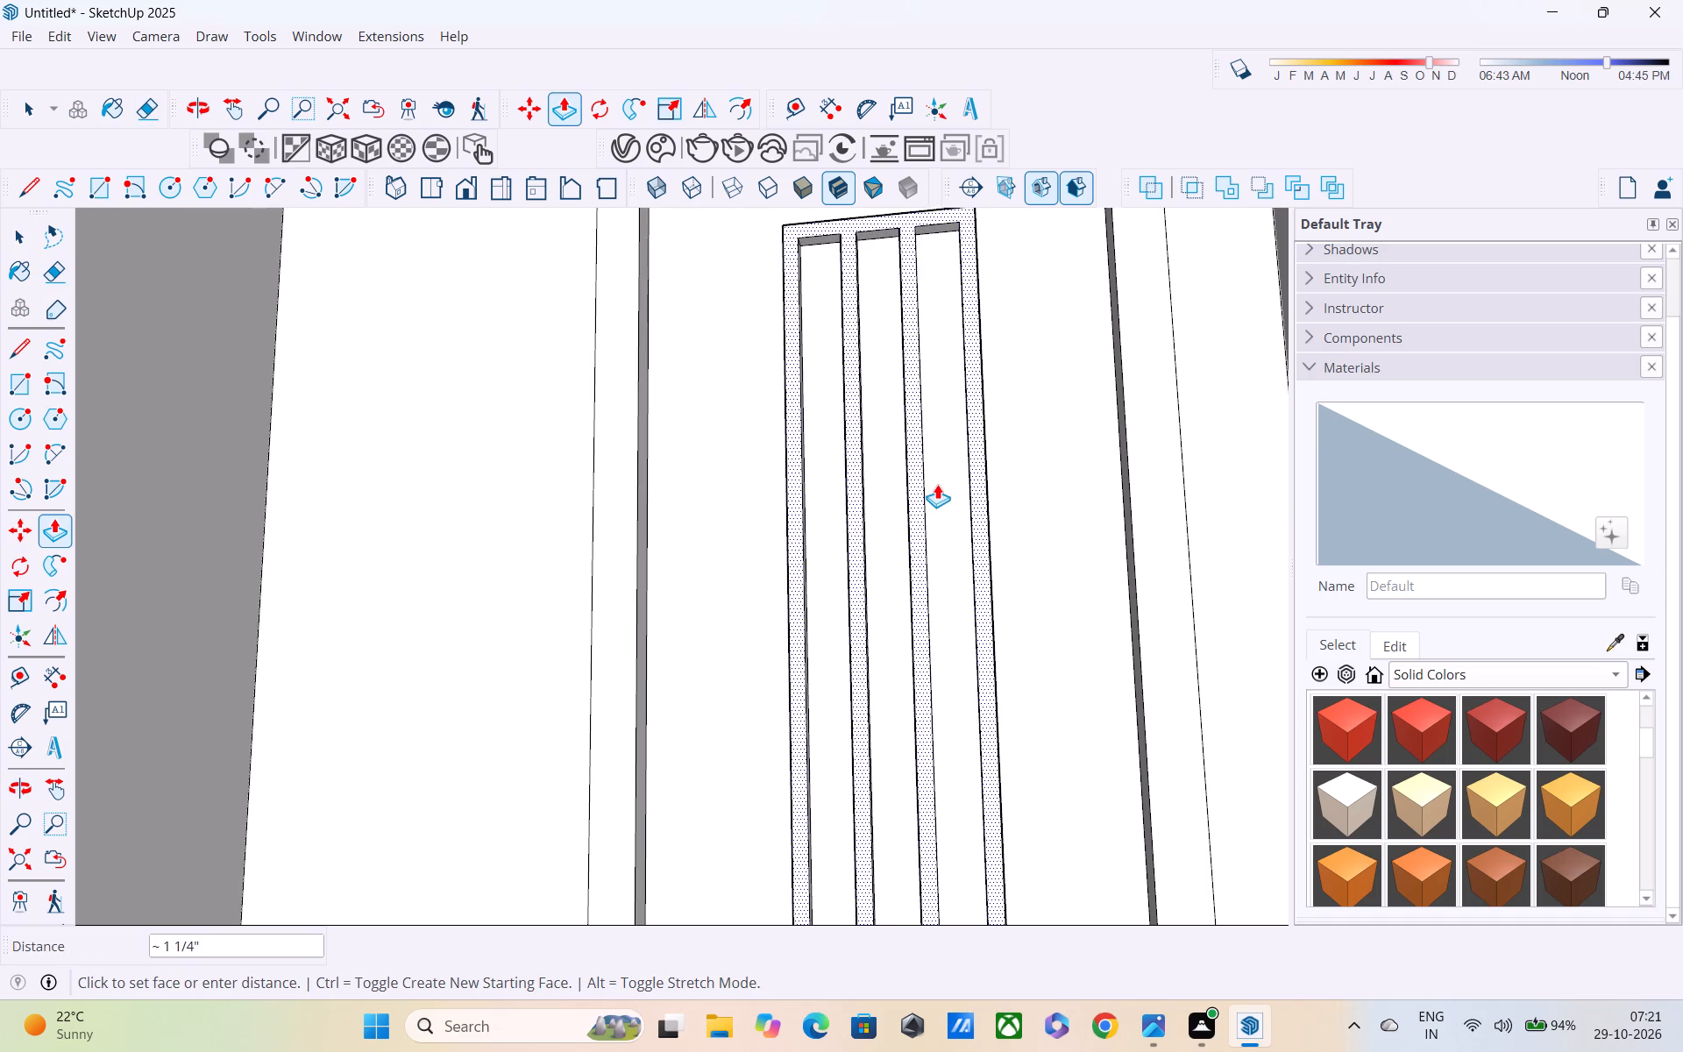
text(1")
key(Return)
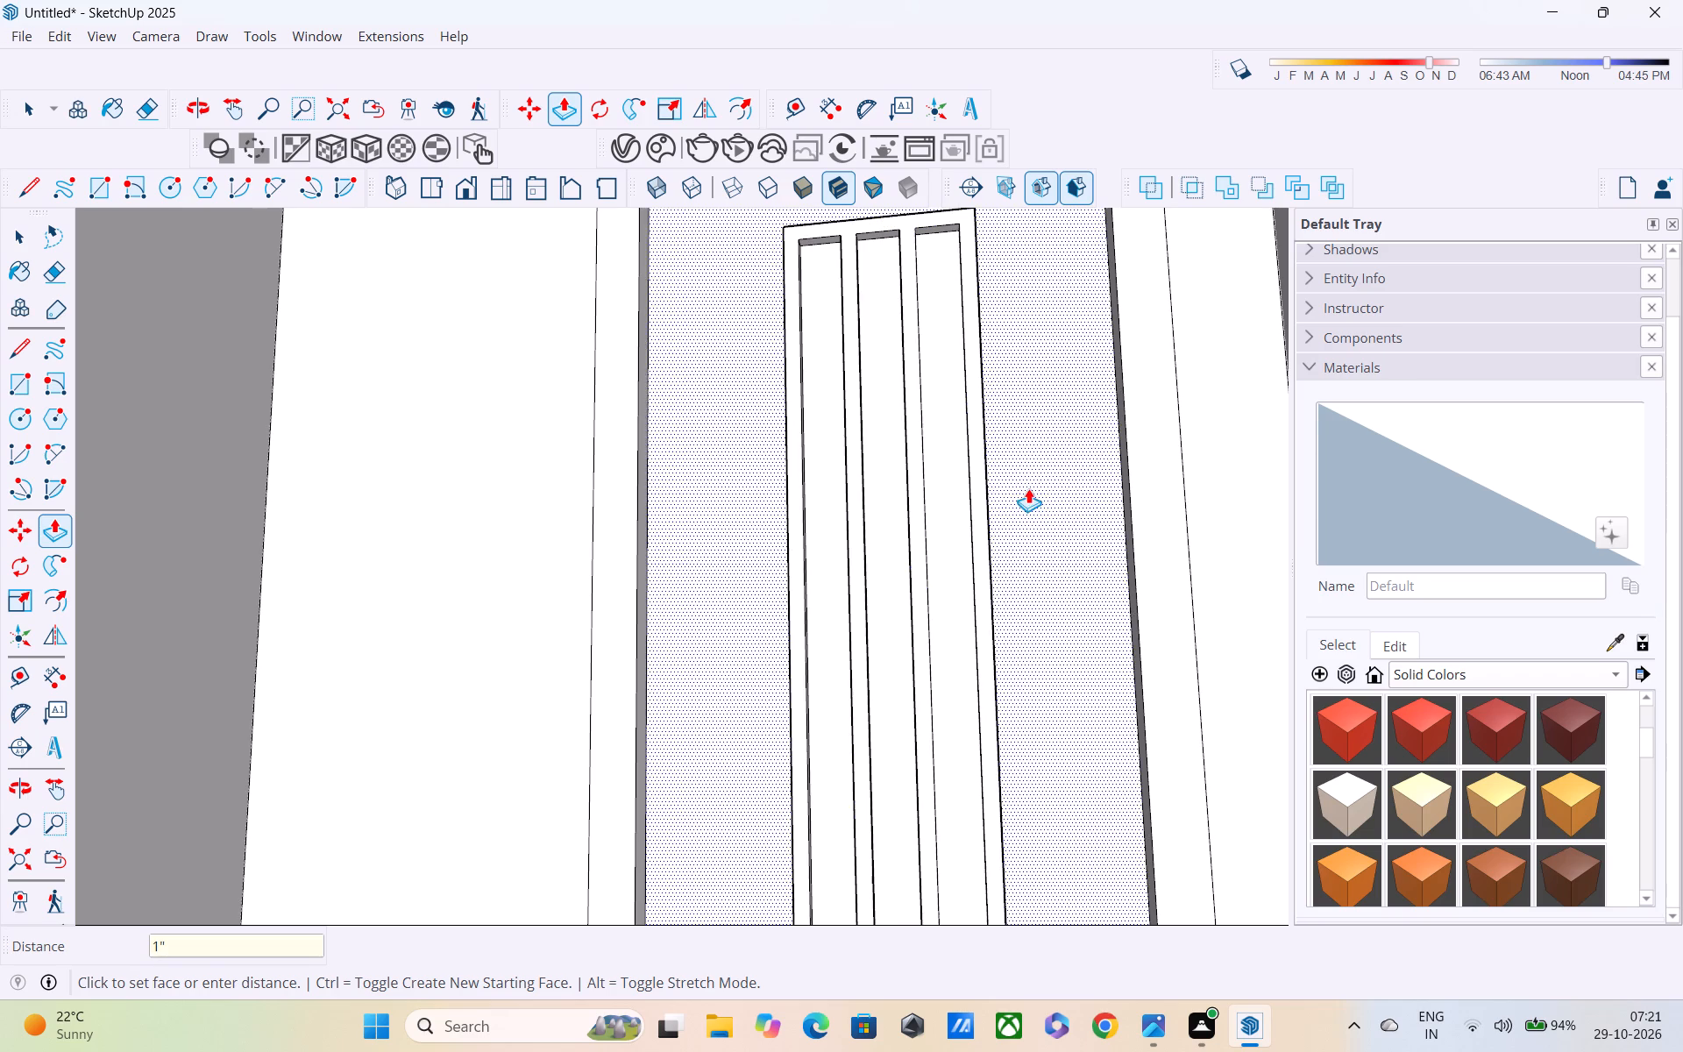
Paint the door face around the three-part framed panel with the Wood_Floor_12_1K wood material.
scroll(1019, 498, down, 1)
middle_drag(959, 602, 784, 479)
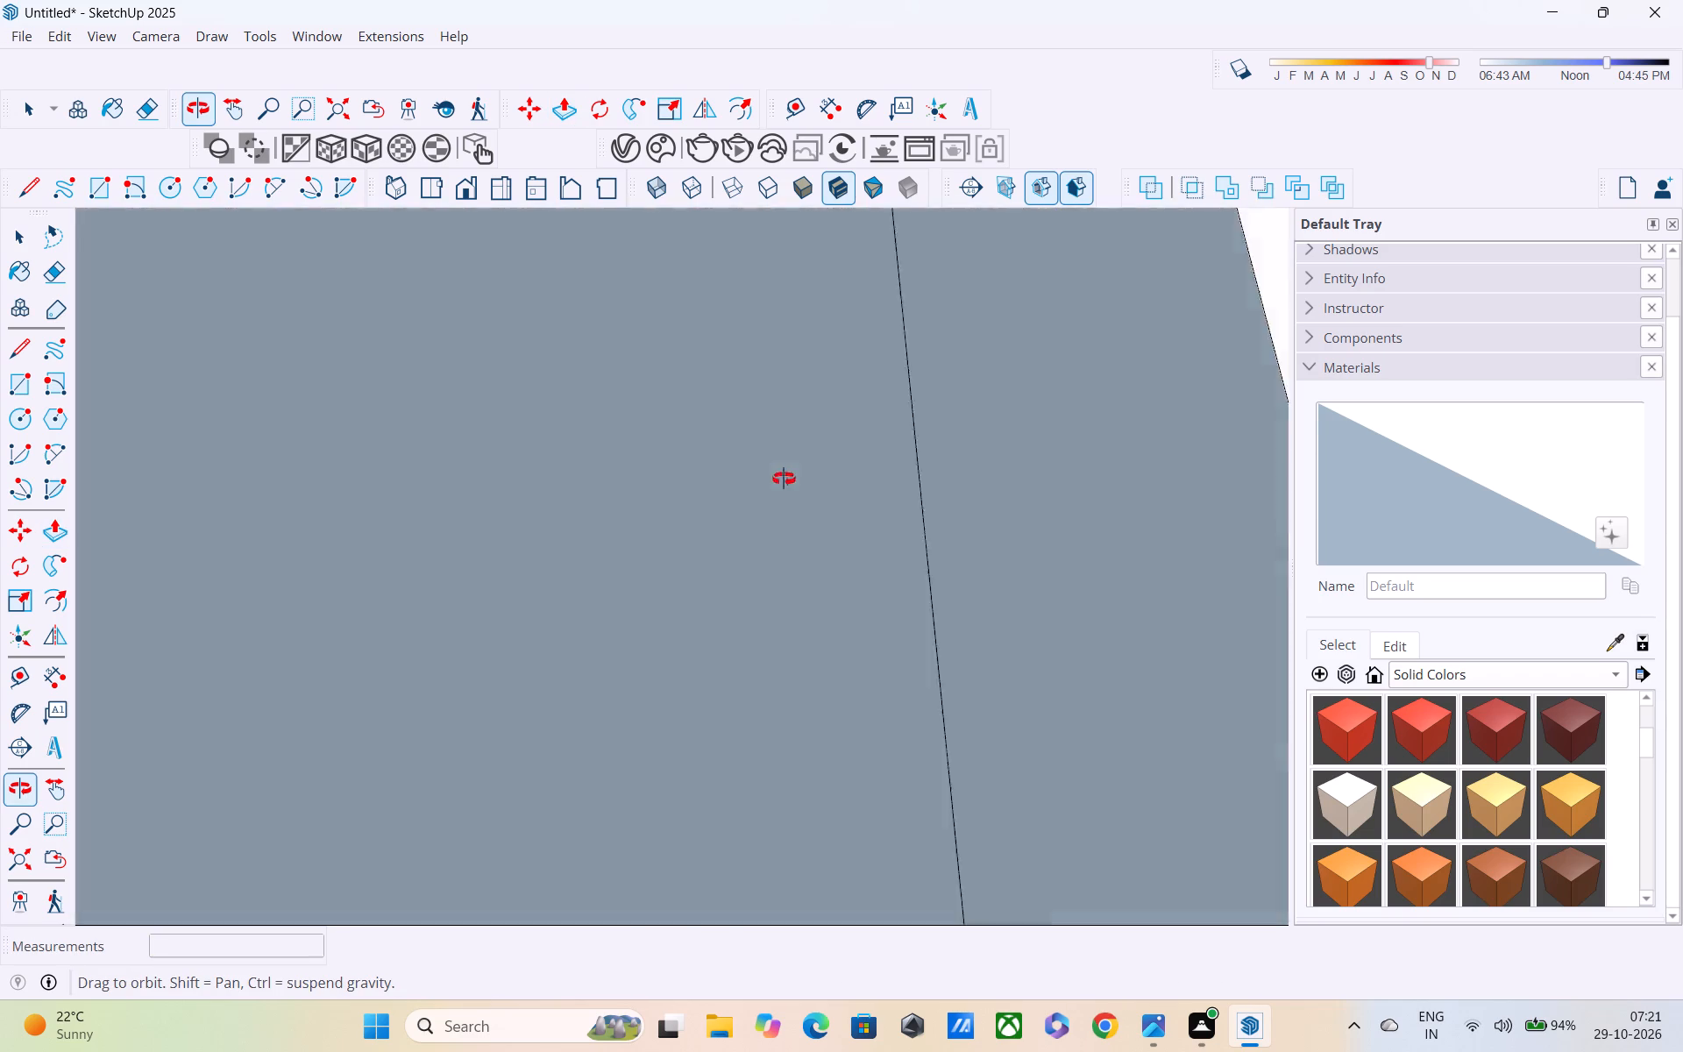
middle_drag(784, 479, 934, 438)
scroll(935, 437, up, 1)
scroll(935, 437, down, 2)
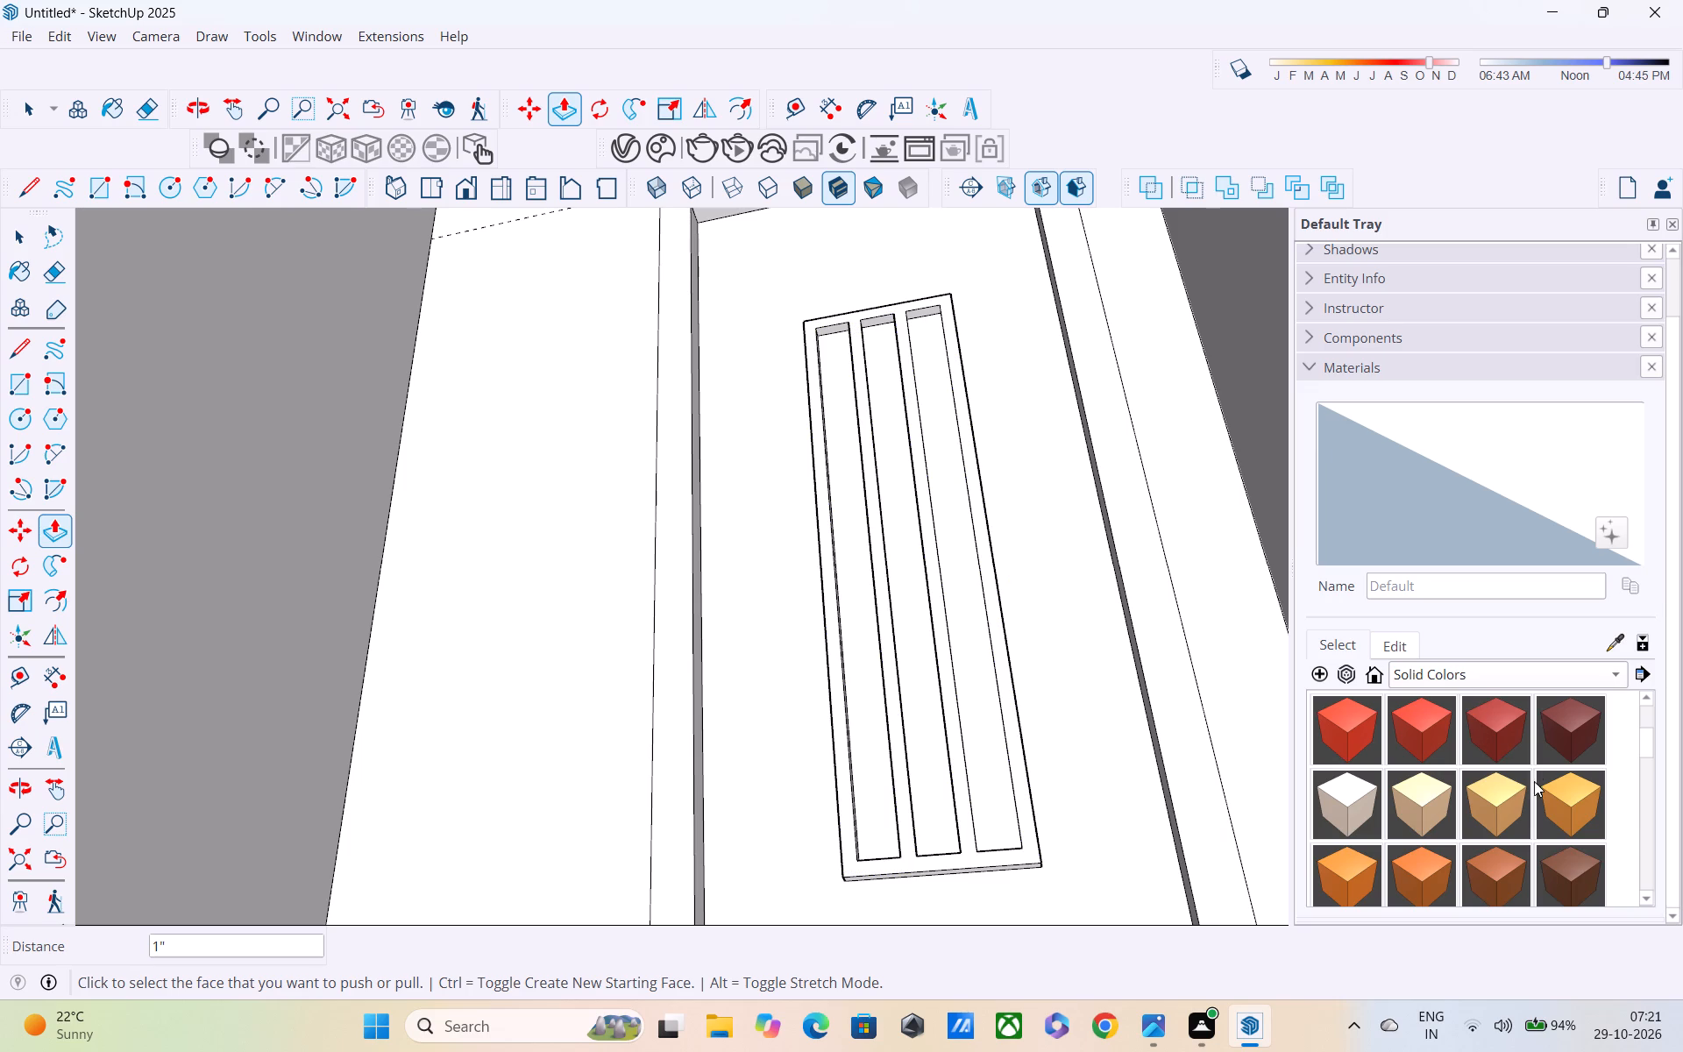
click(1473, 679)
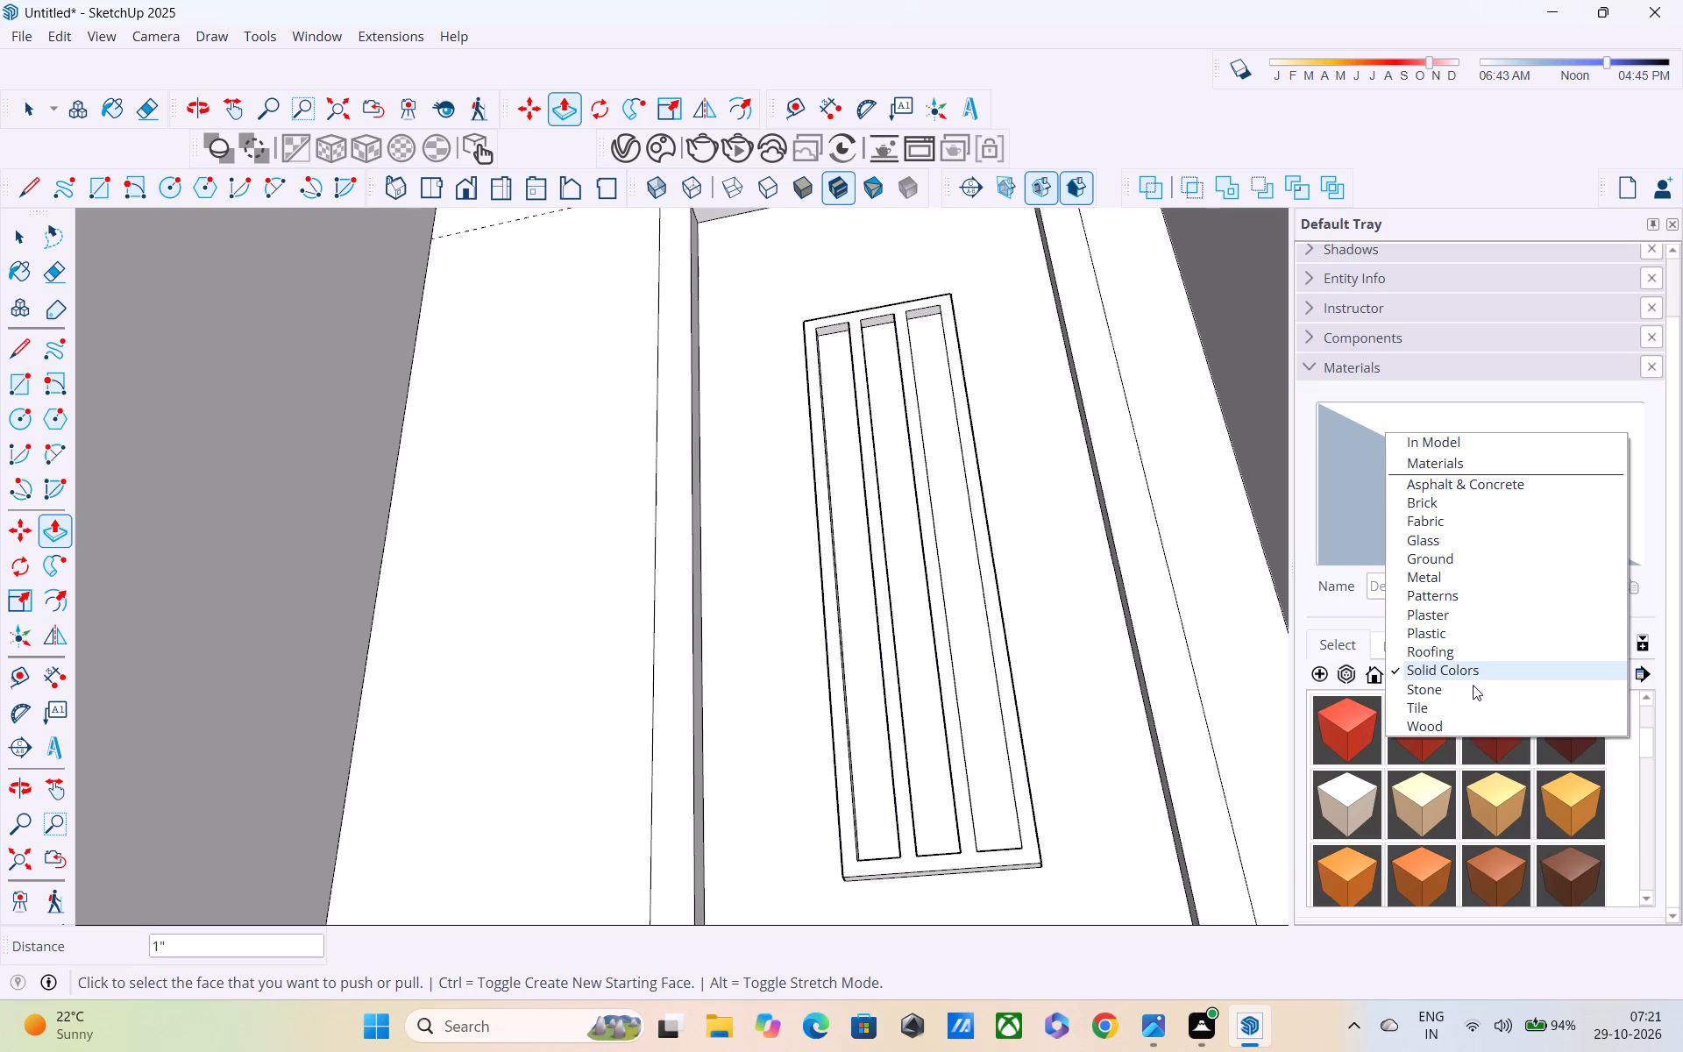
click(1474, 736)
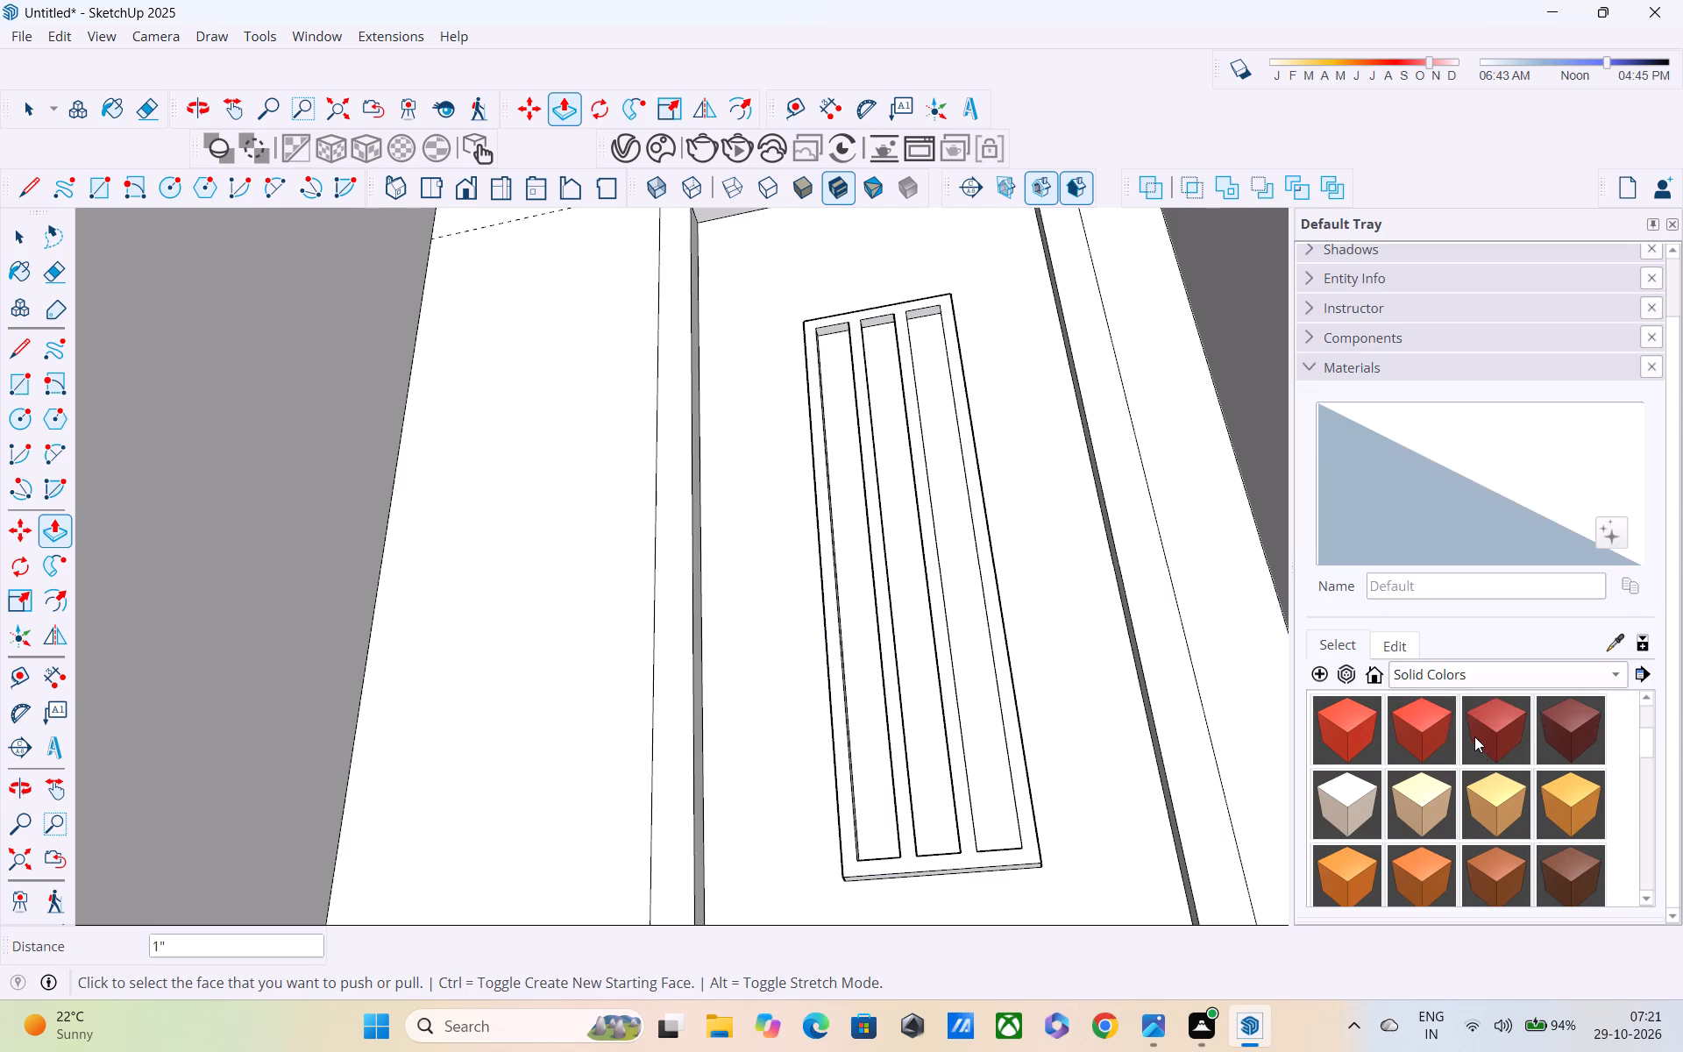
click(1478, 672)
click(1478, 672)
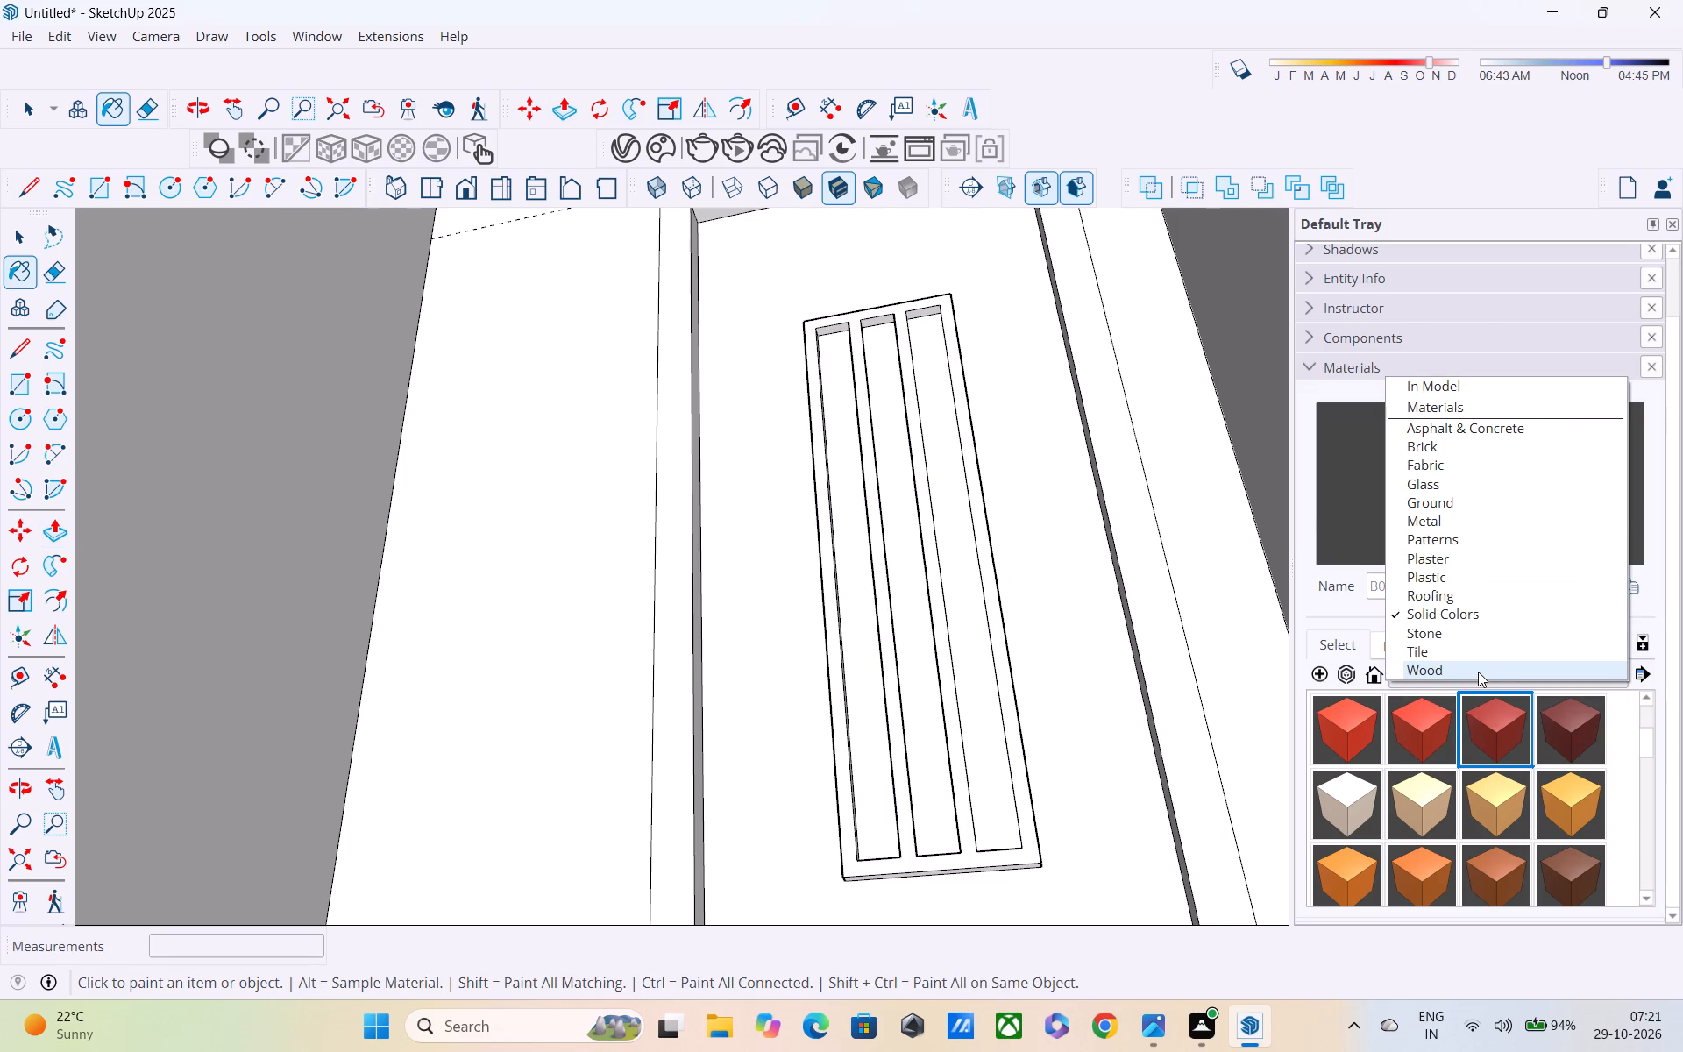
click(1478, 671)
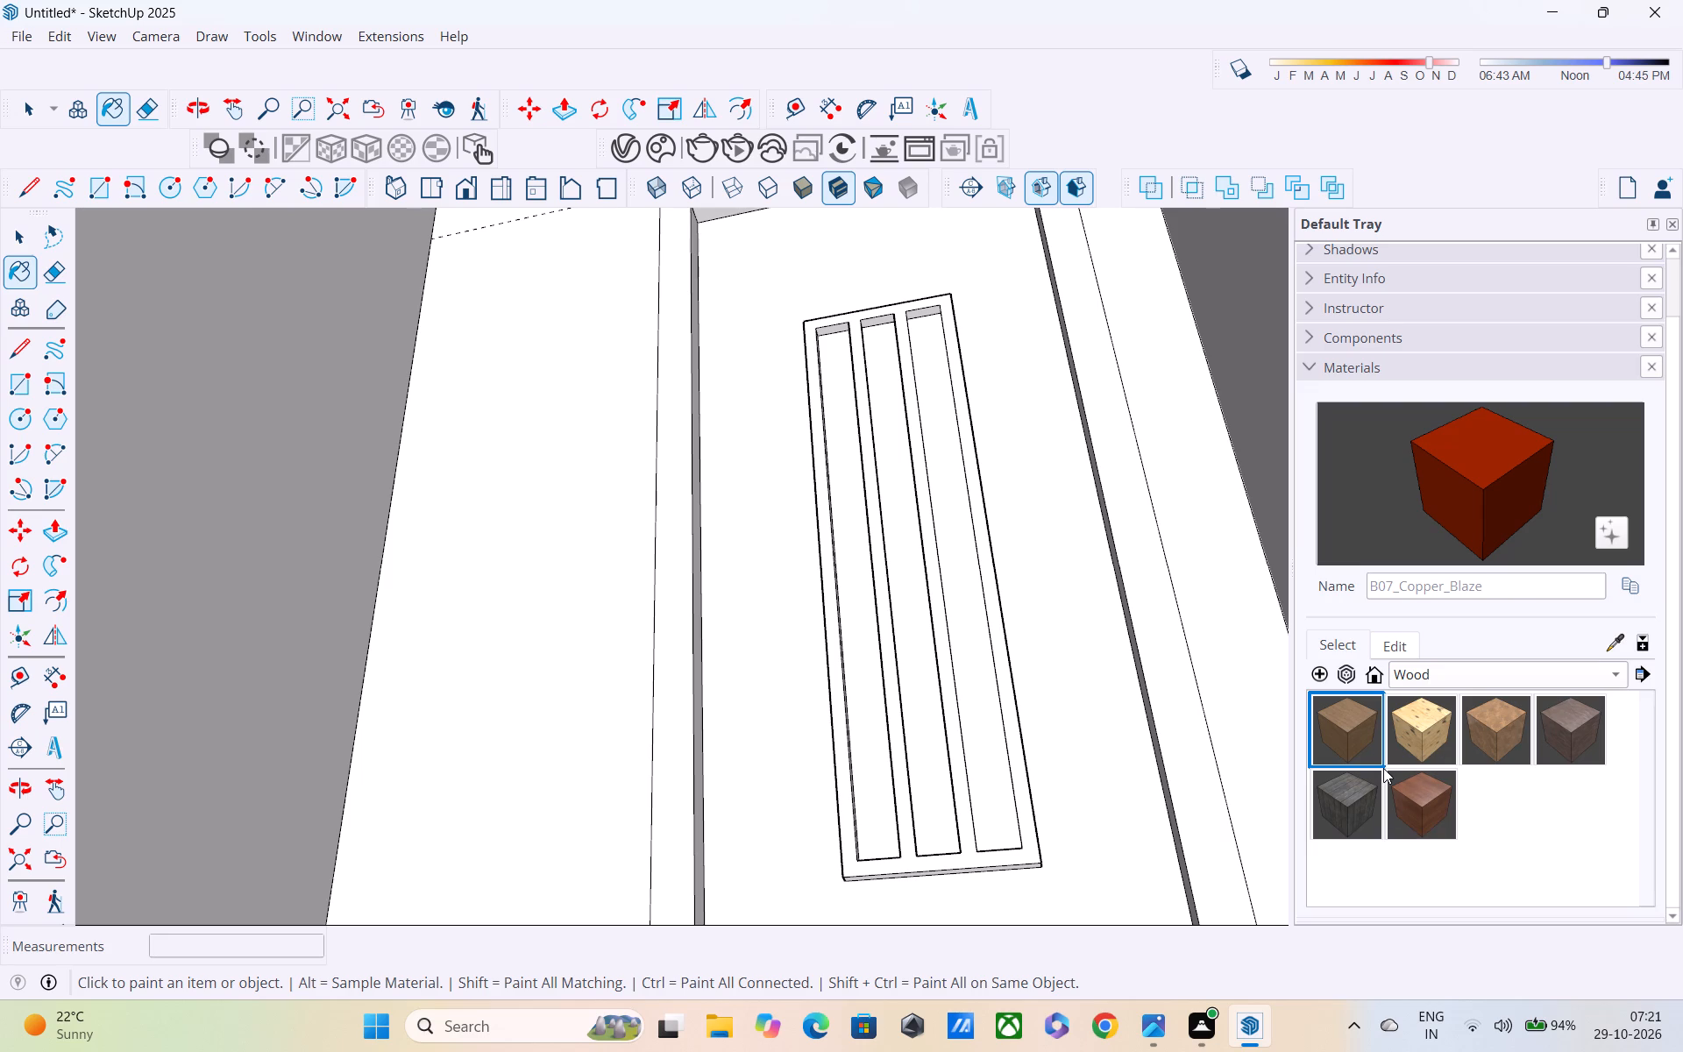
click(1568, 743)
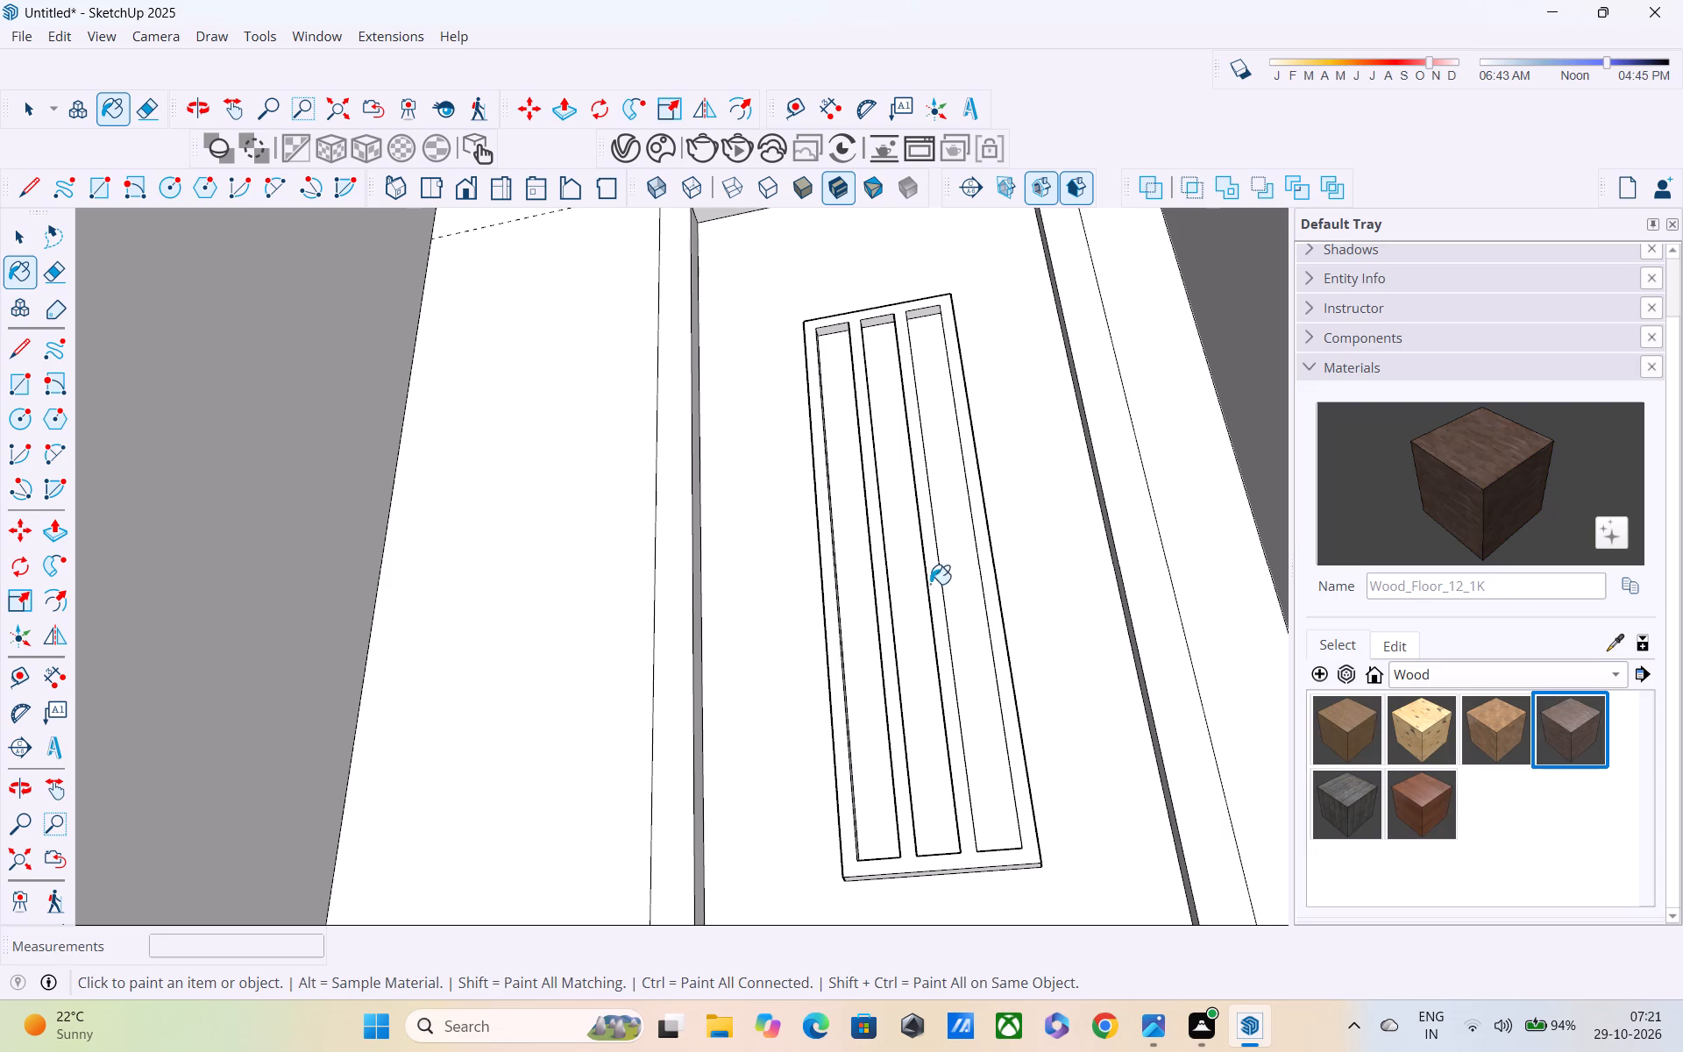
click(804, 641)
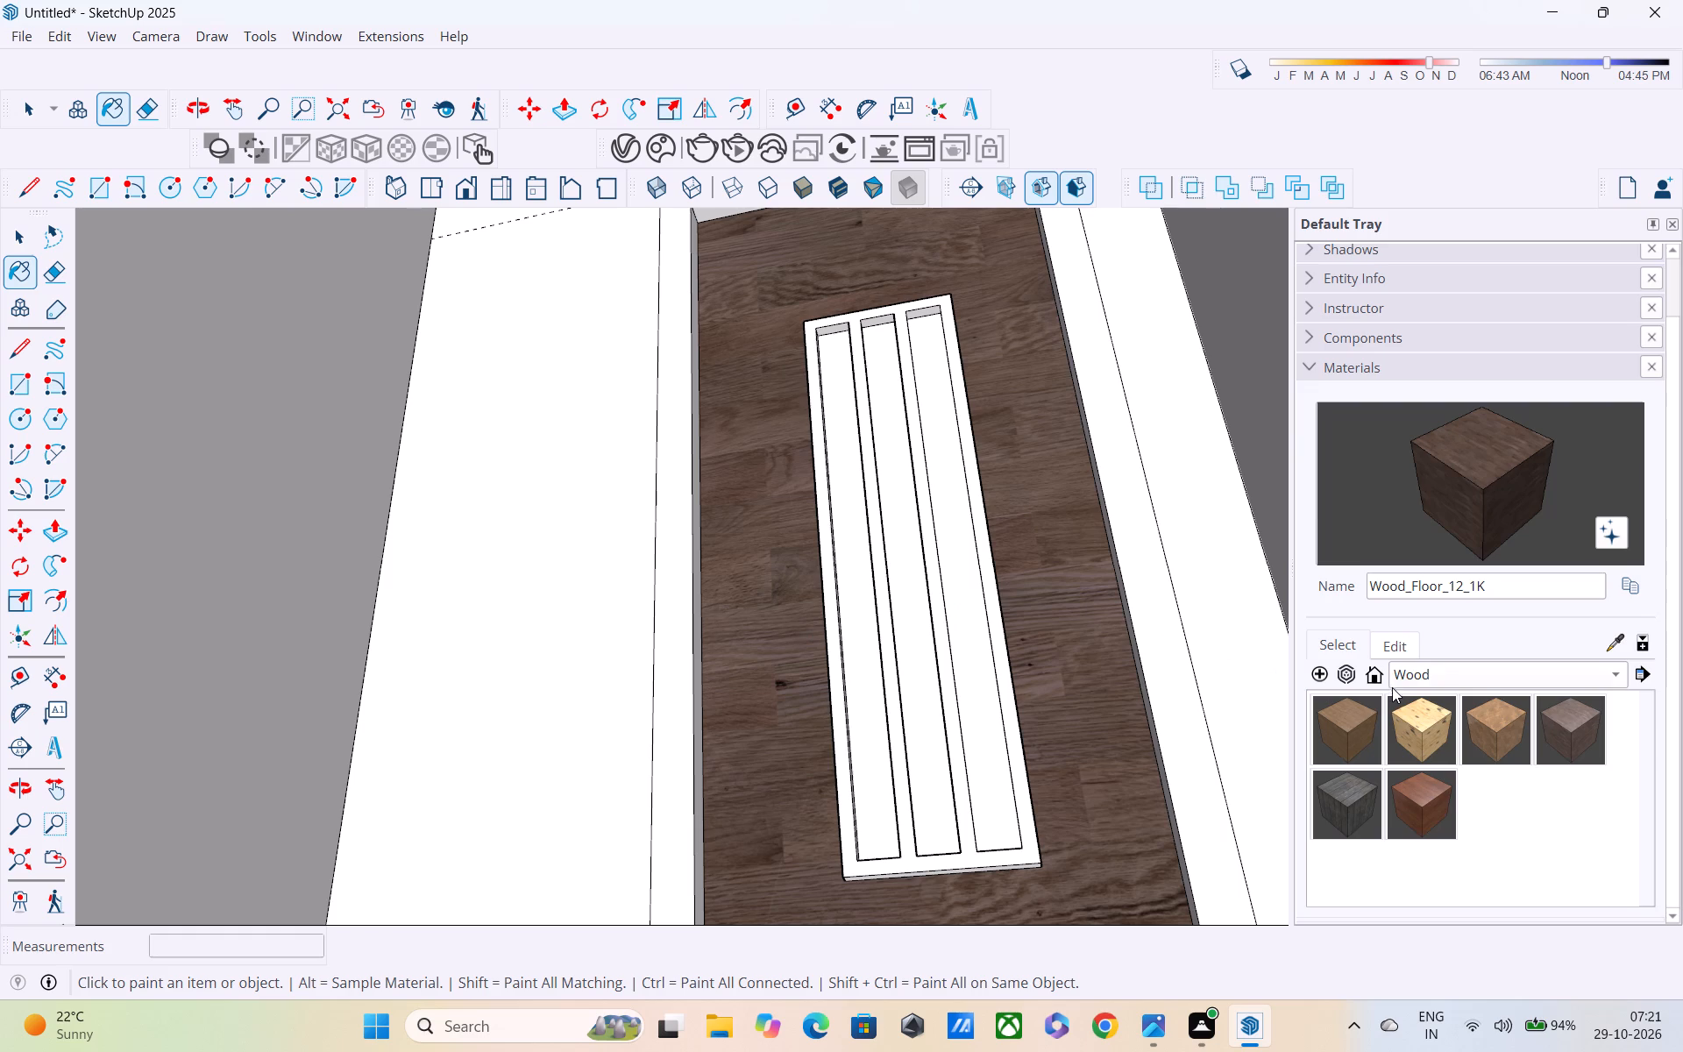
Darken the Wood_Floor_12_1K material's colour to a near-black brown.
click(1397, 642)
drag(1414, 773, 1418, 786)
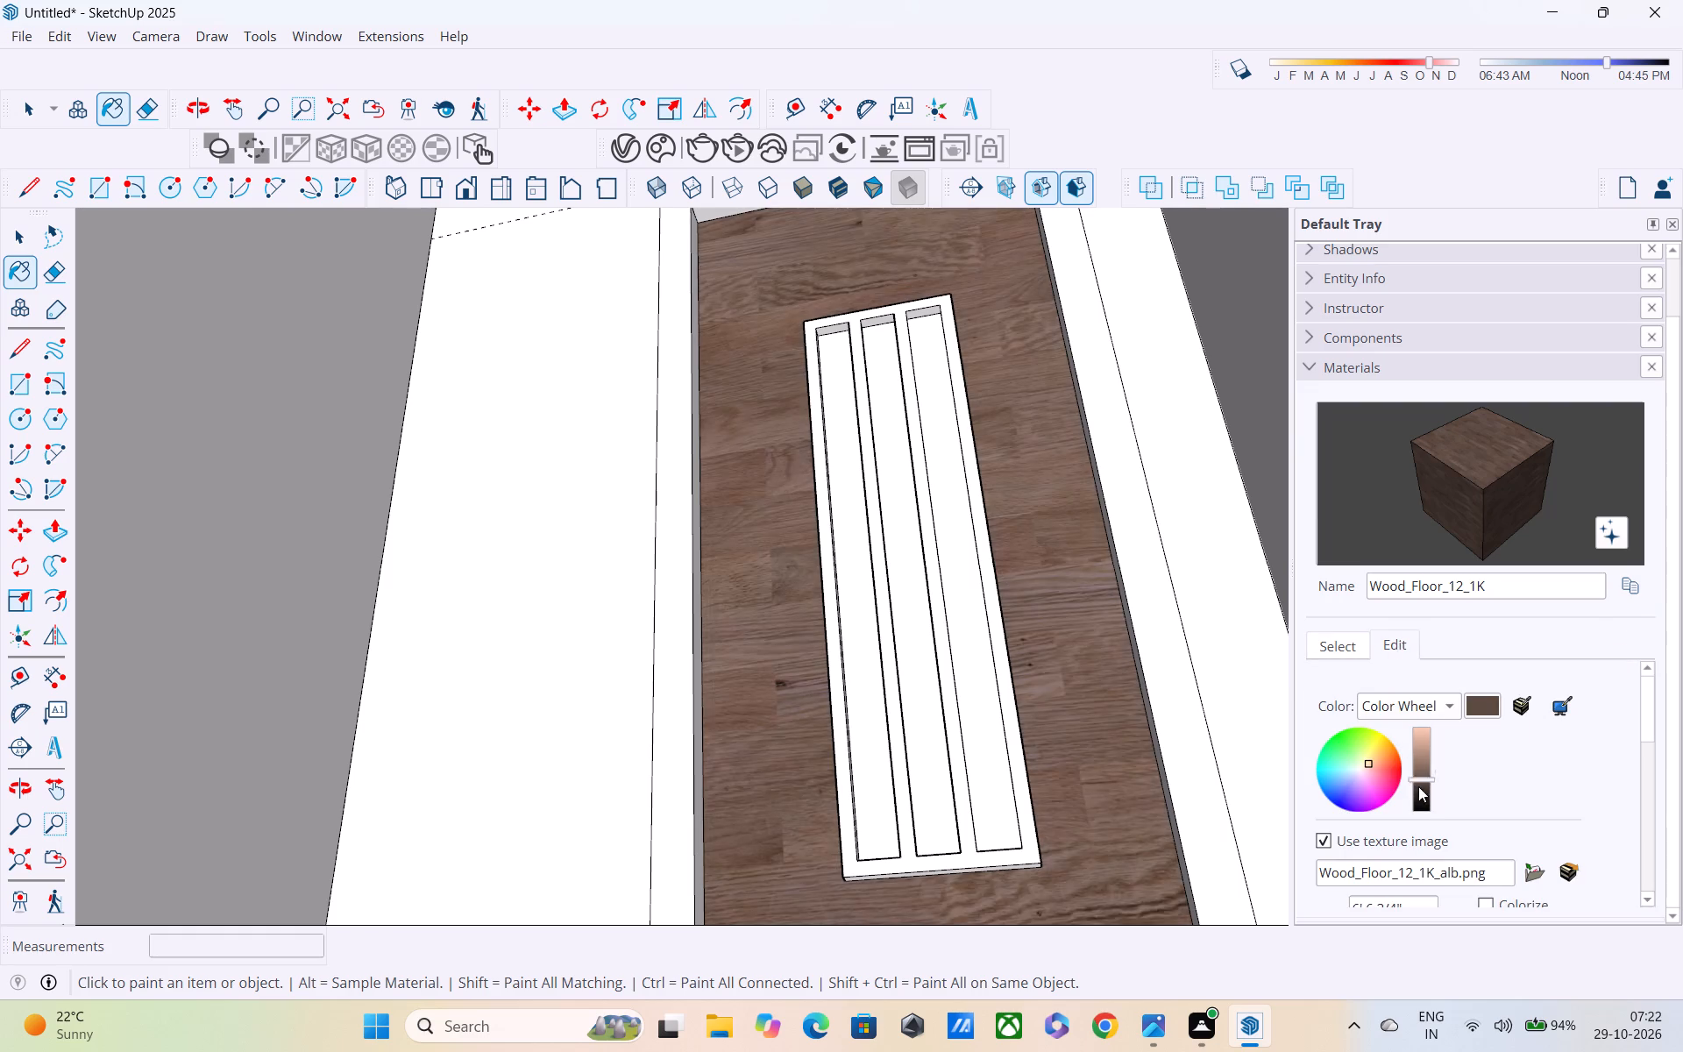
drag(1418, 786, 1421, 801)
Draw a 1" line across the inner side face of the panel frame's left upright, around mid-height.
middle_drag(699, 642, 733, 853)
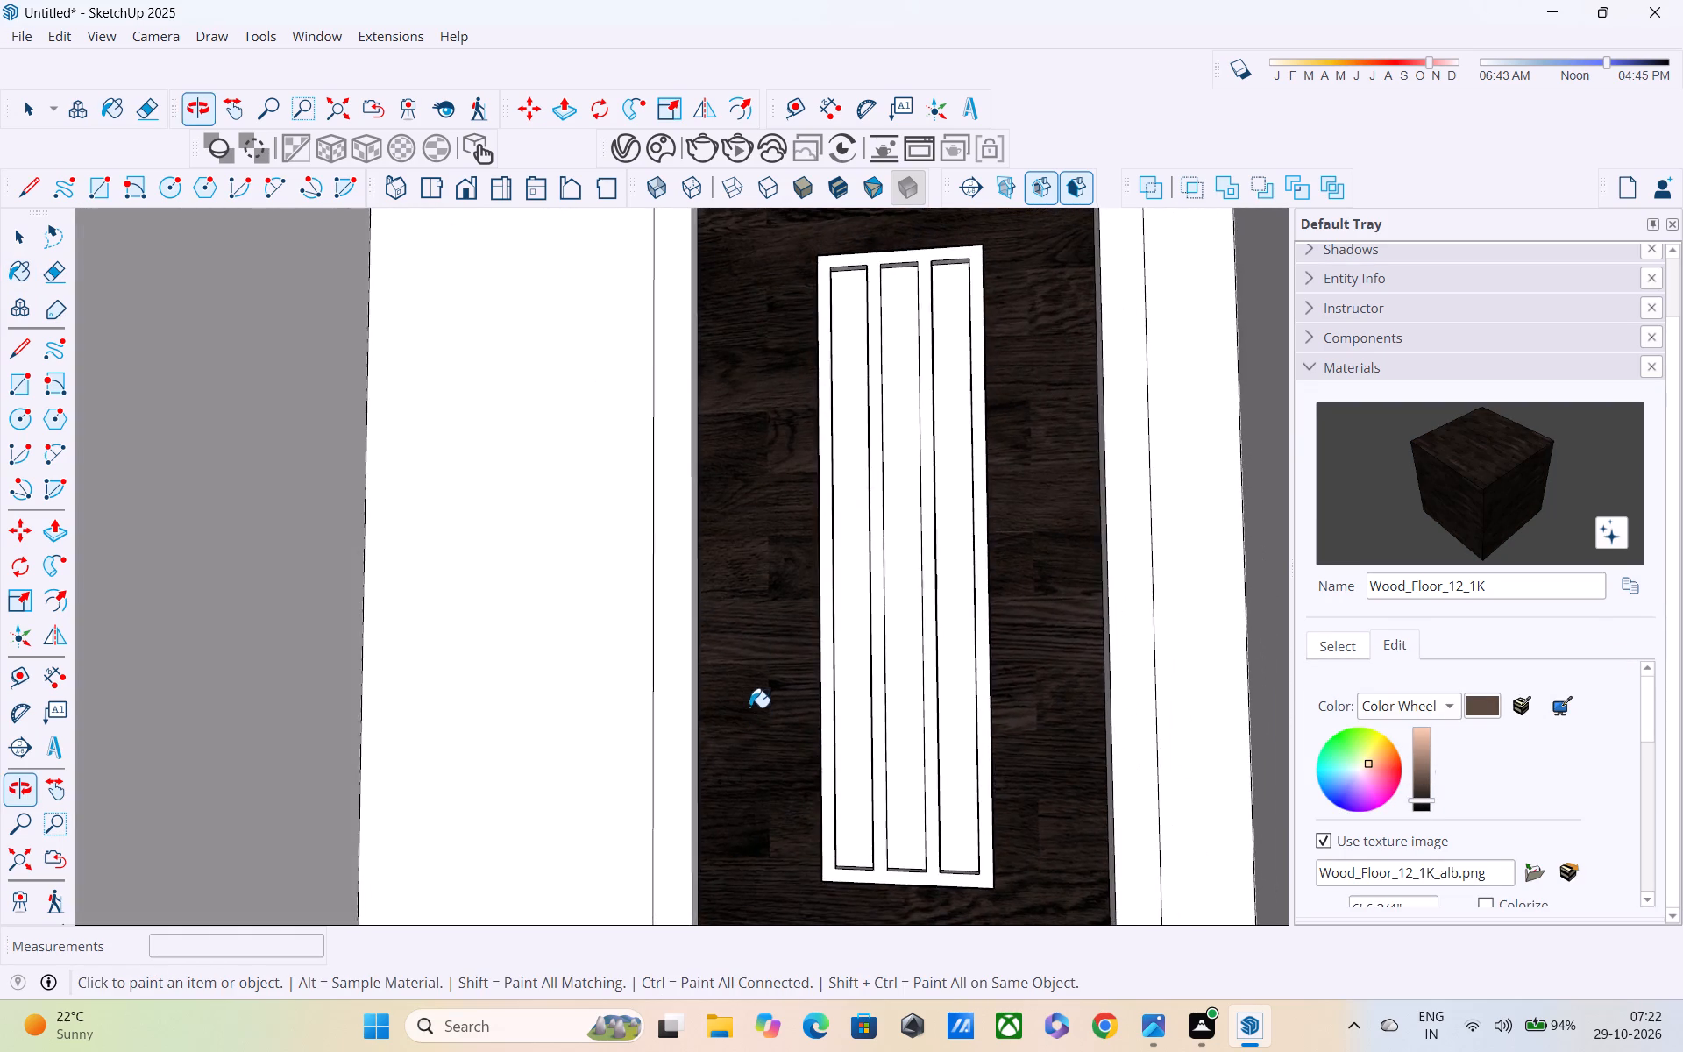
scroll(750, 699, down, 3)
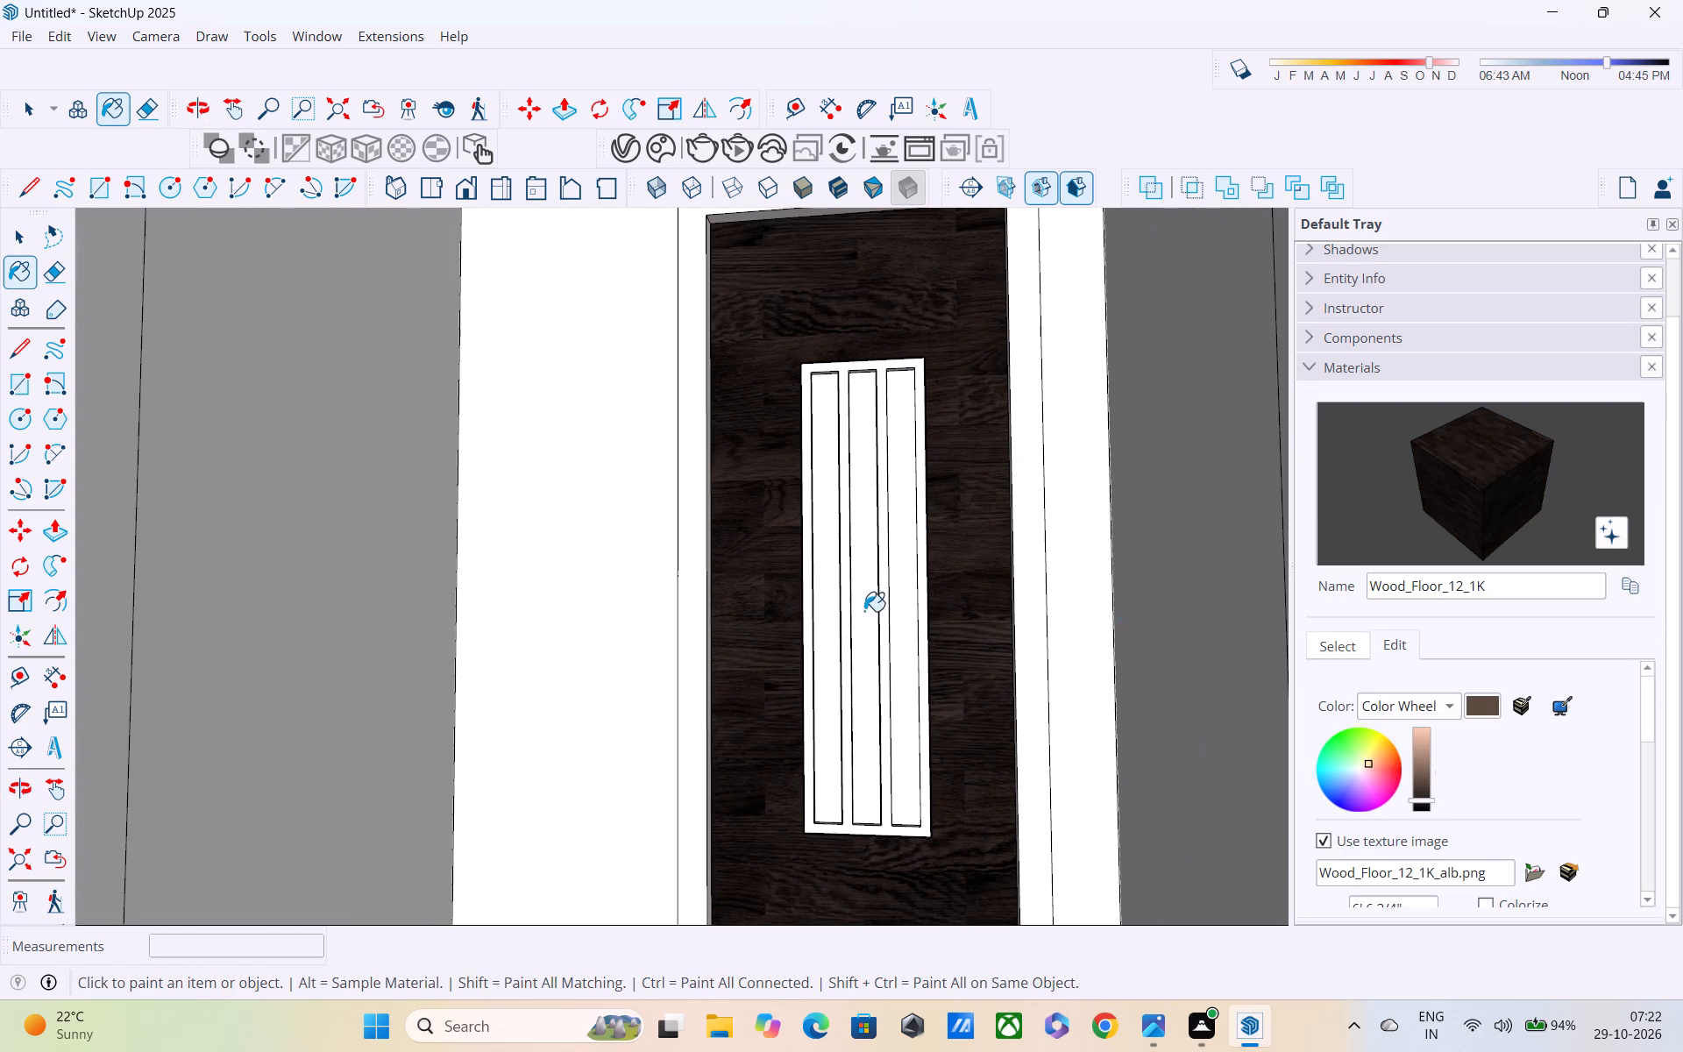
key(space)
scroll(821, 561, up, 1)
middle_drag(813, 566, 784, 593)
scroll(784, 593, up, 1)
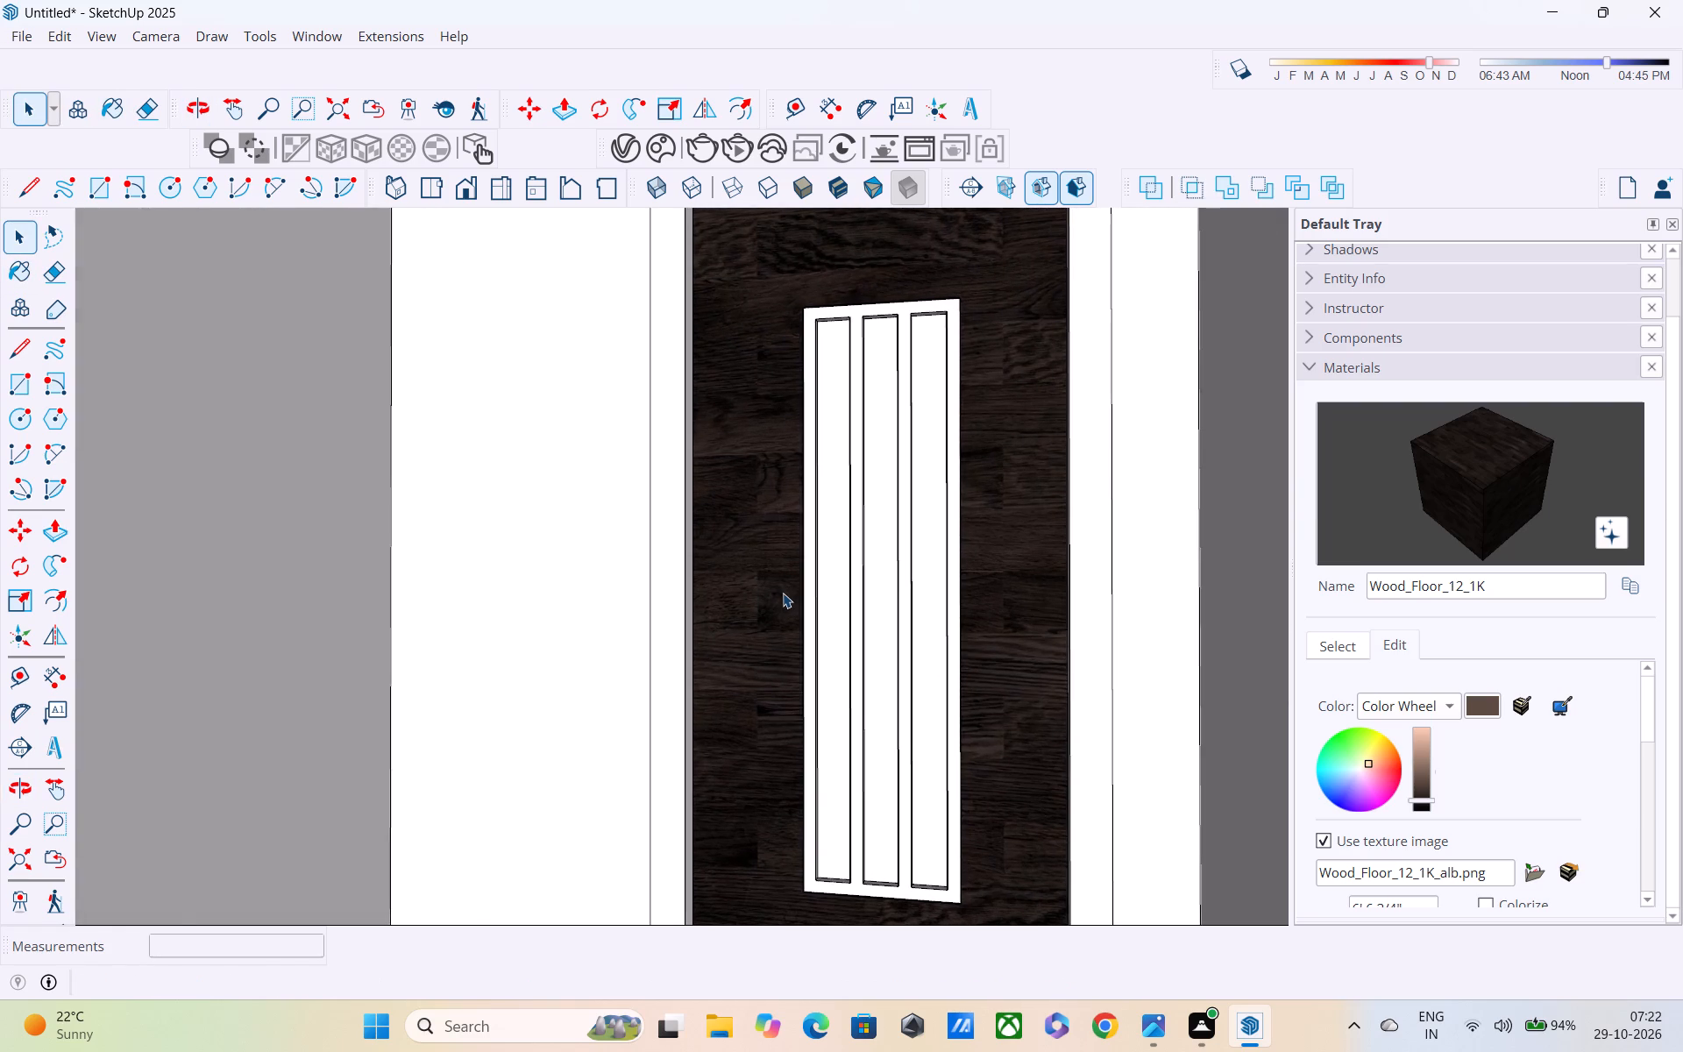
scroll(779, 588, down, 4)
key(l)
scroll(804, 538, up, 2)
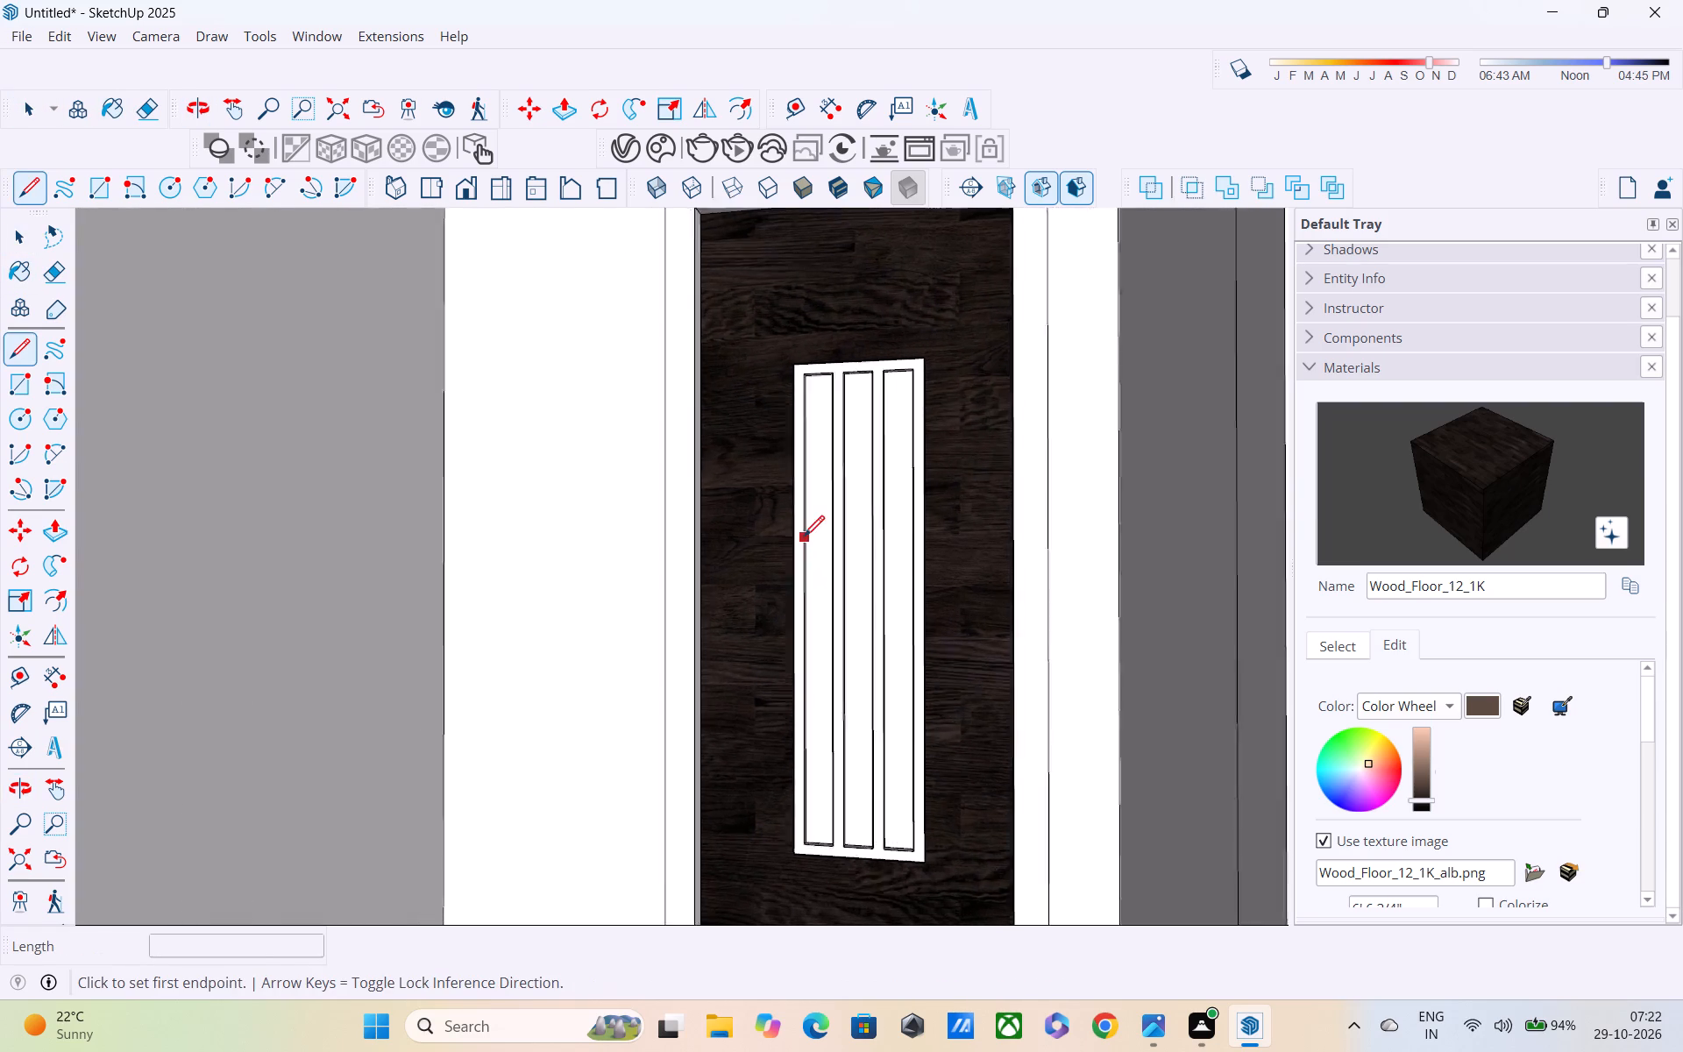
scroll(804, 538, up, 7)
middle_drag(822, 623, 718, 579)
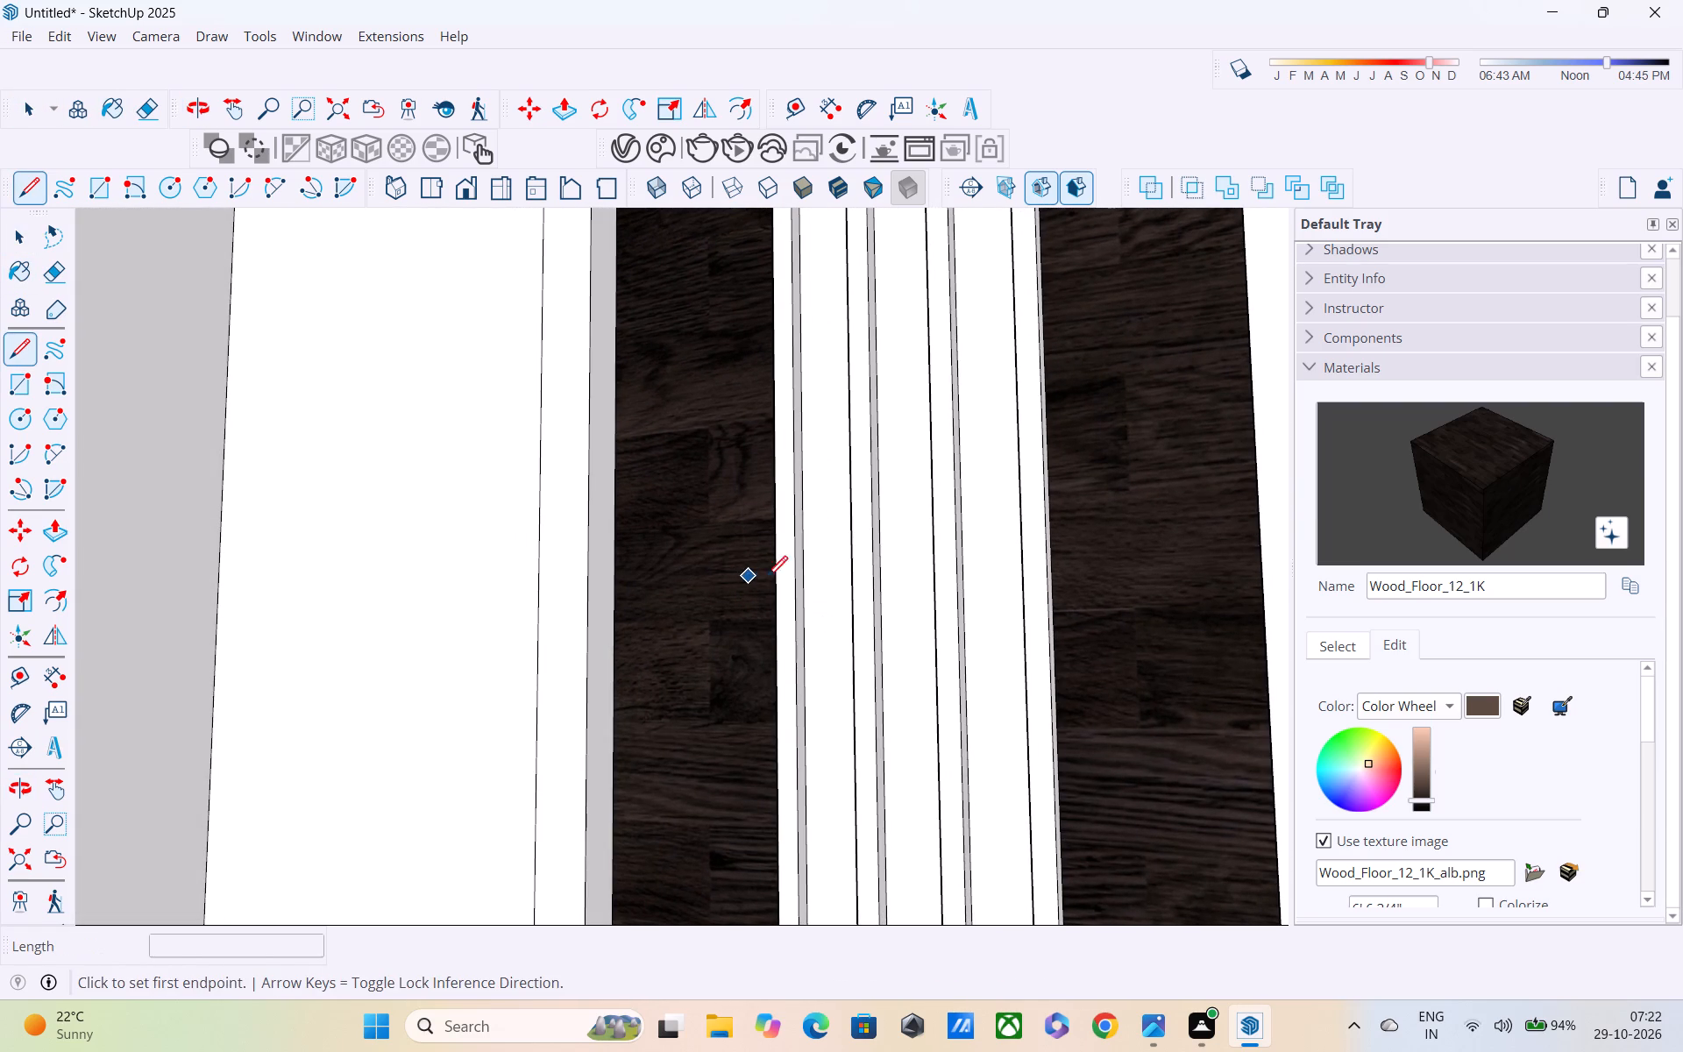
scroll(809, 578, up, 5)
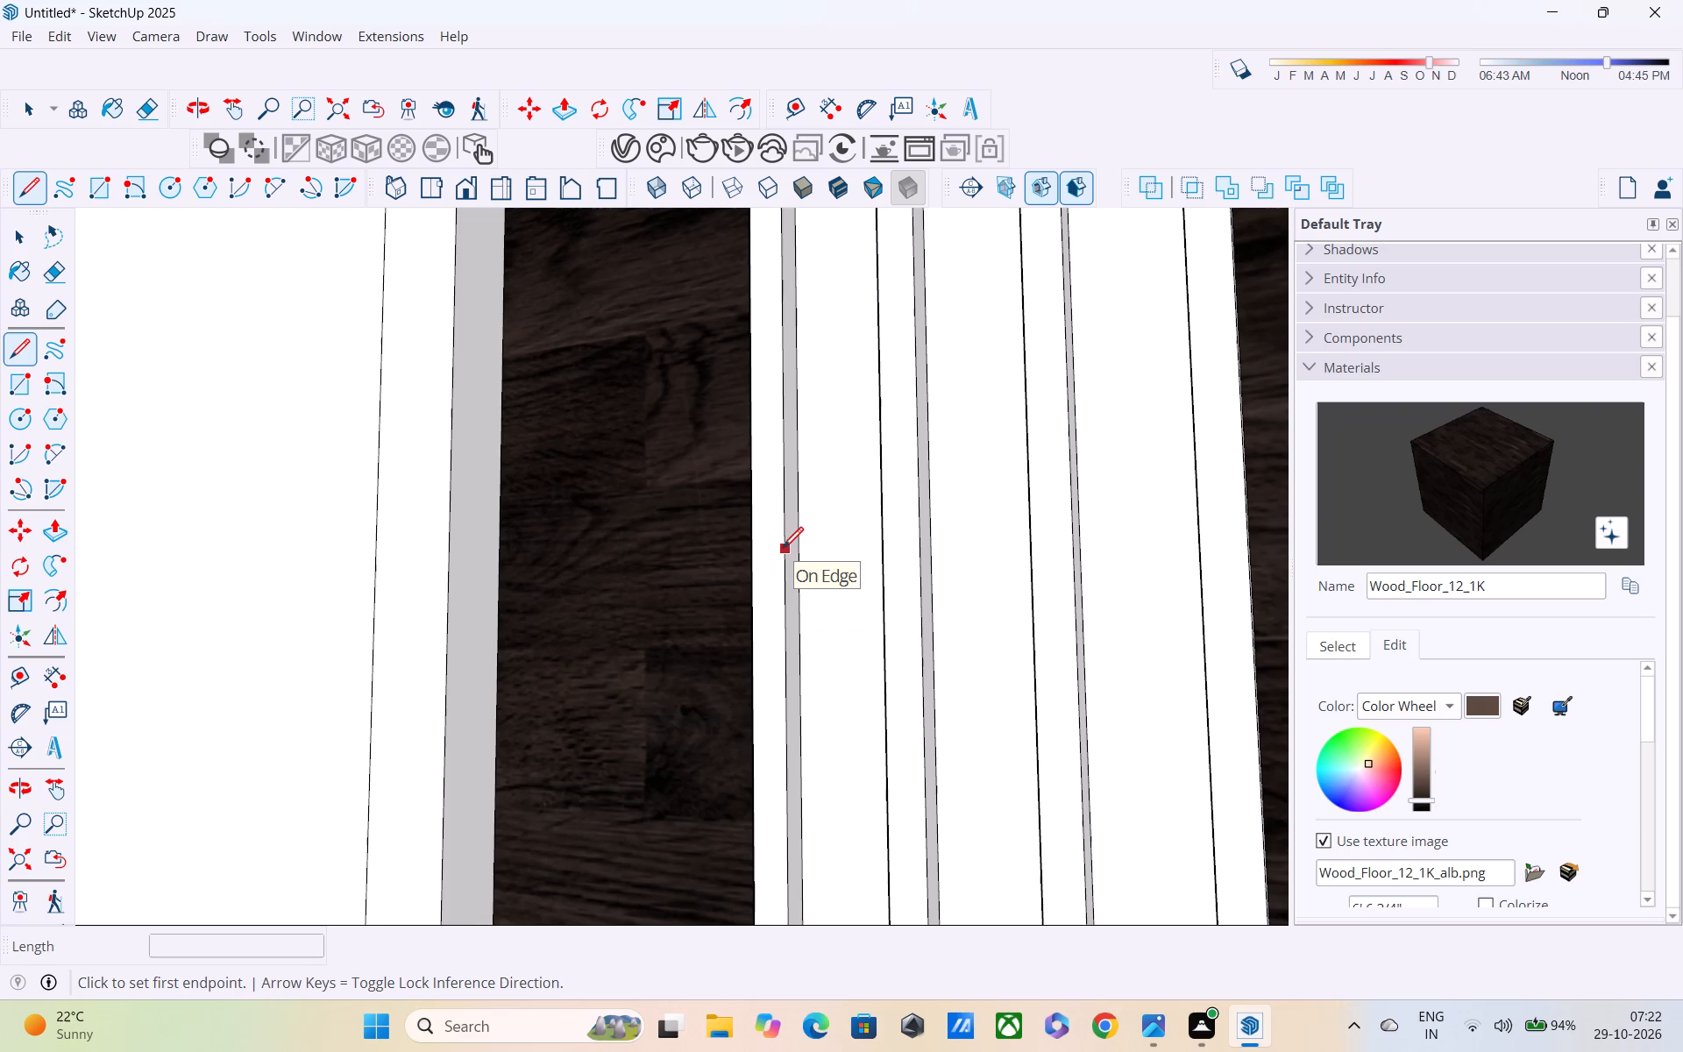
click(783, 550)
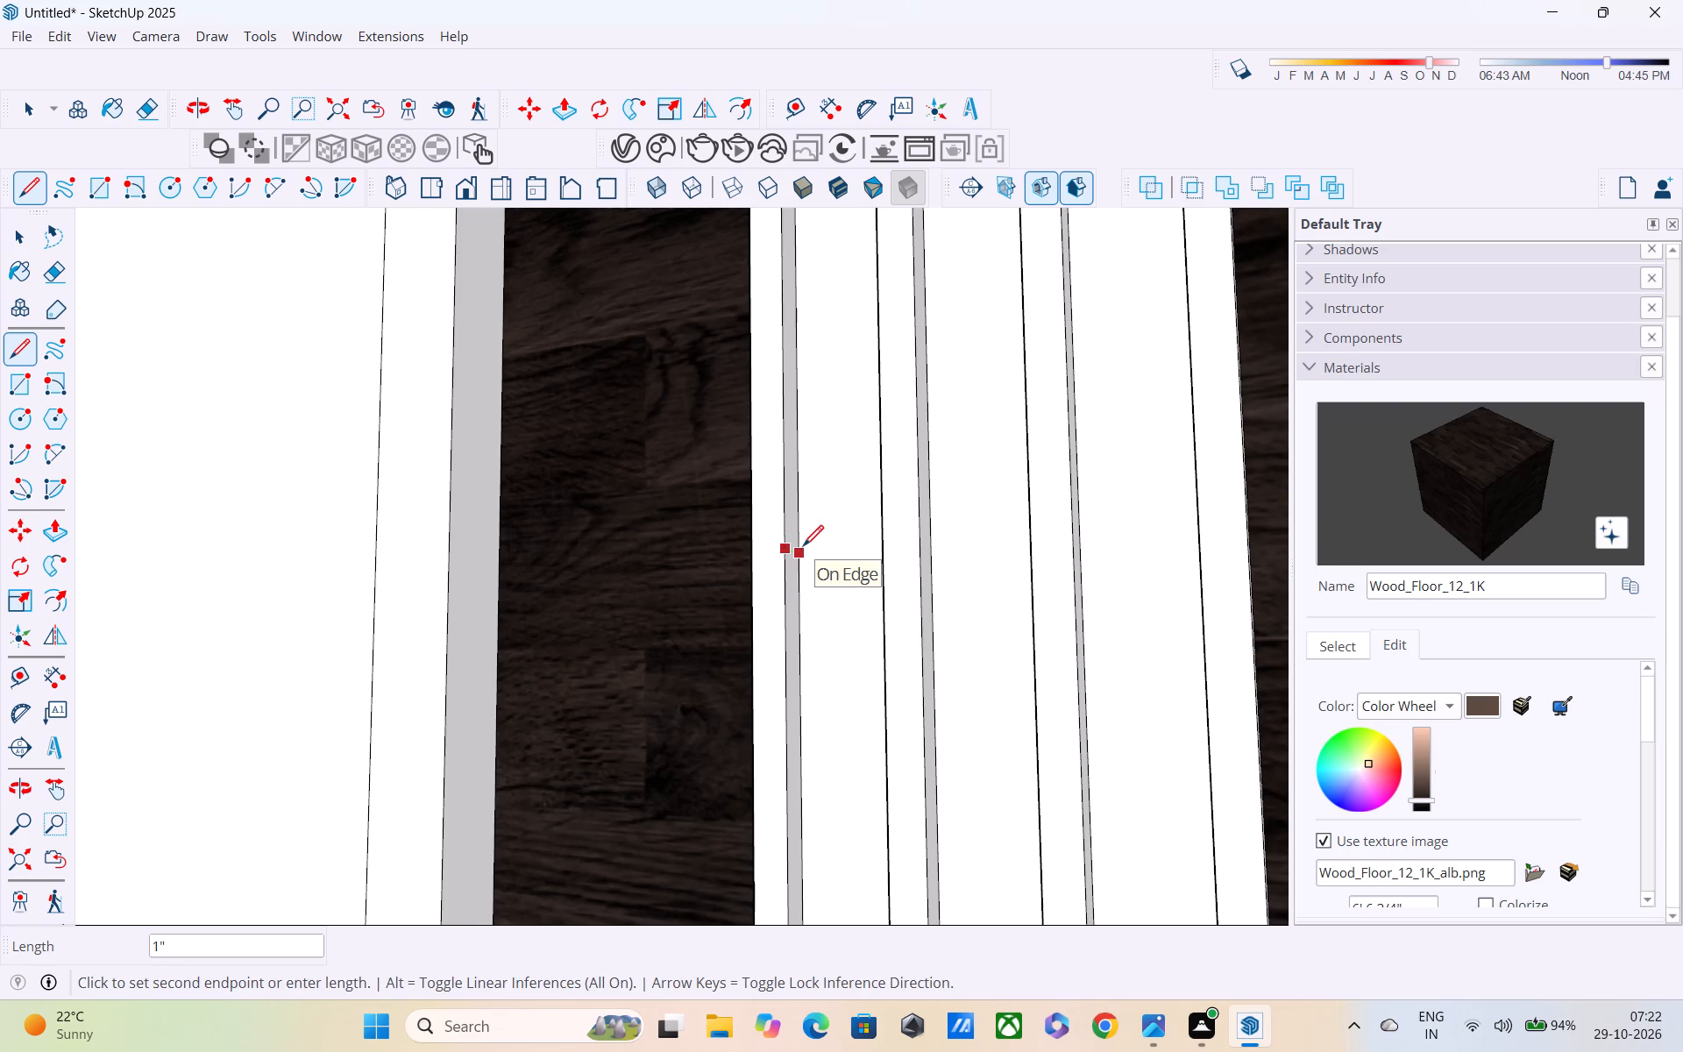
scroll(803, 548, up, 5)
click(803, 548)
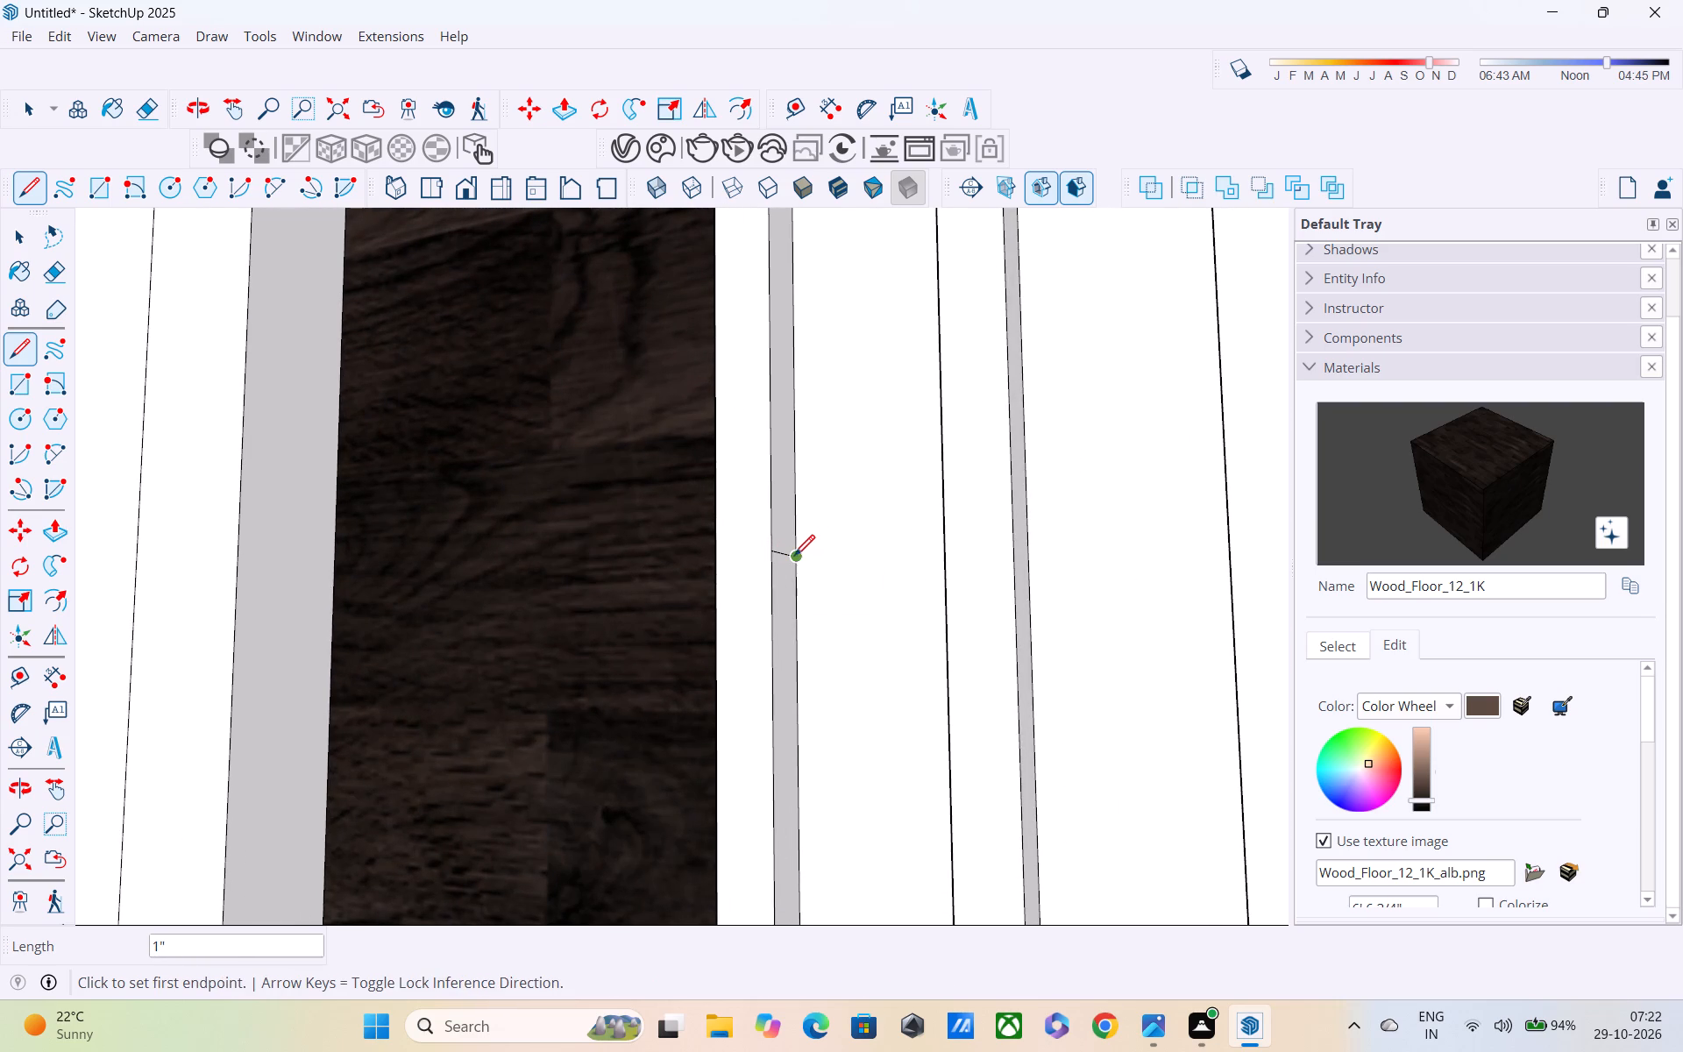
Copy the short line about 3/4" down the frame upright's inner side face to outline a crossbar end.
key(space)
click(785, 556)
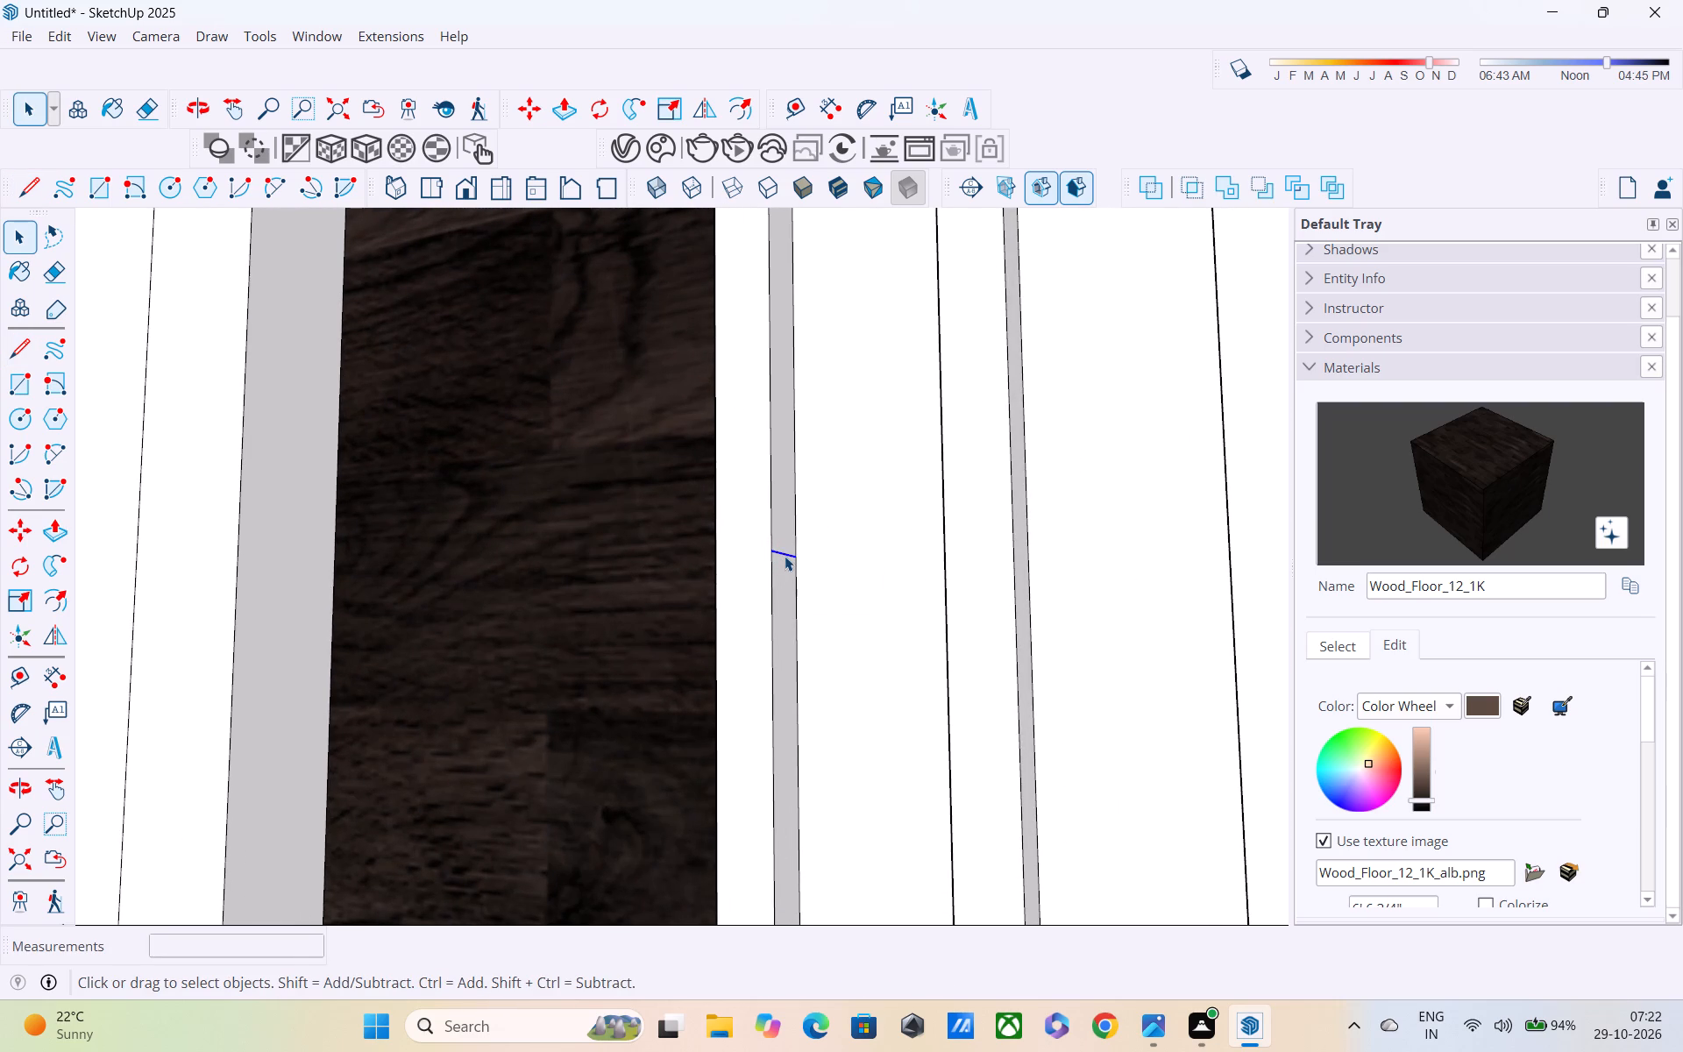
scroll(785, 556, up, 1)
key(m)
click(769, 546)
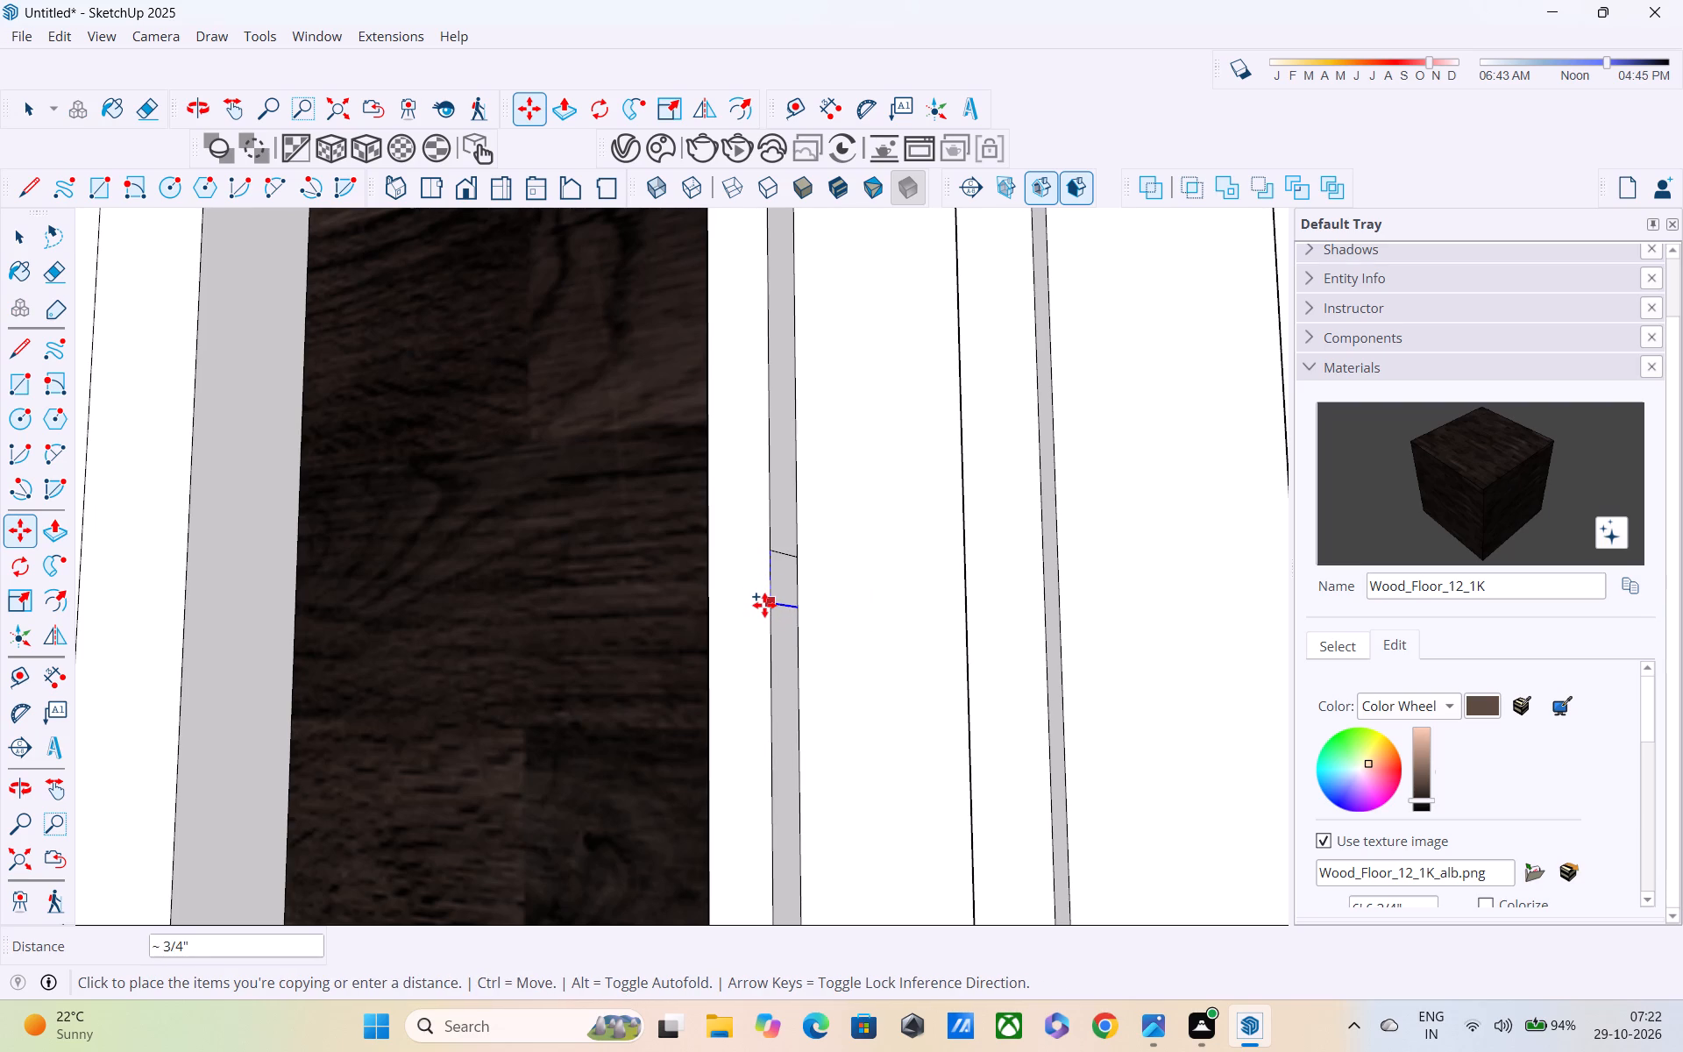
click(764, 605)
Push/Pull the small outlined face across the first opening until it meets the first vertical bar, forming a crossbar.
key(p)
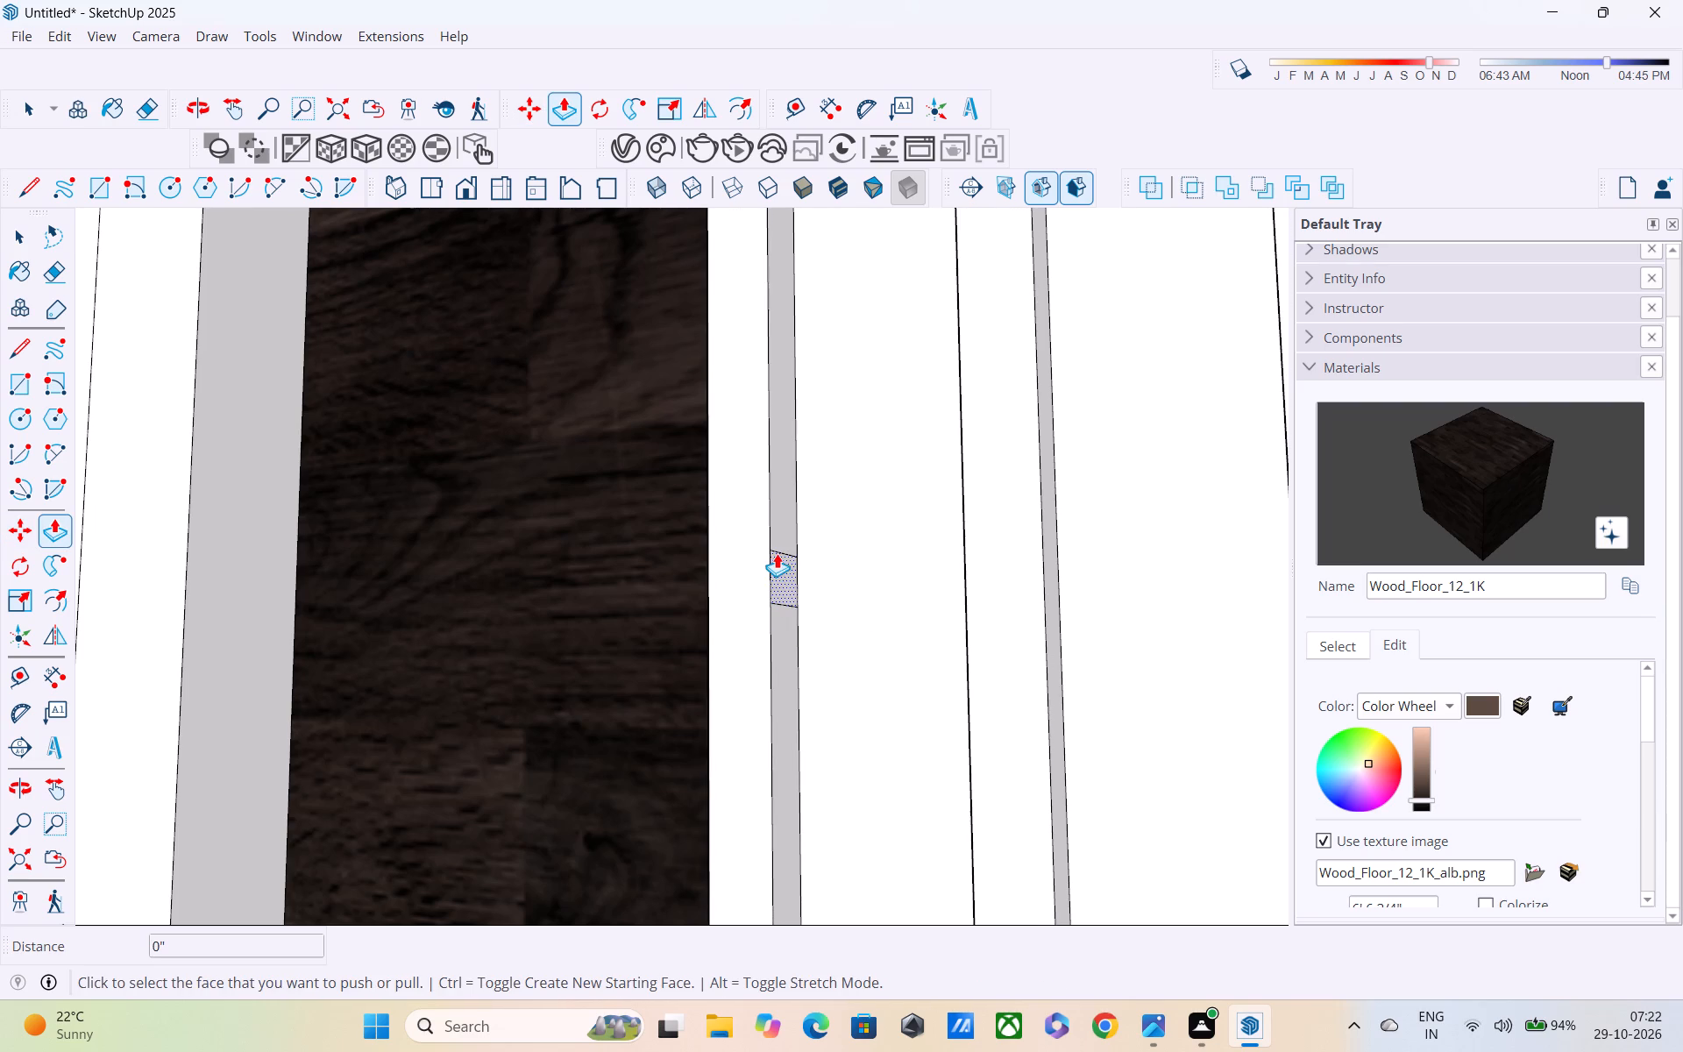
click(780, 557)
scroll(941, 572, down, 8)
scroll(1099, 564, down, 6)
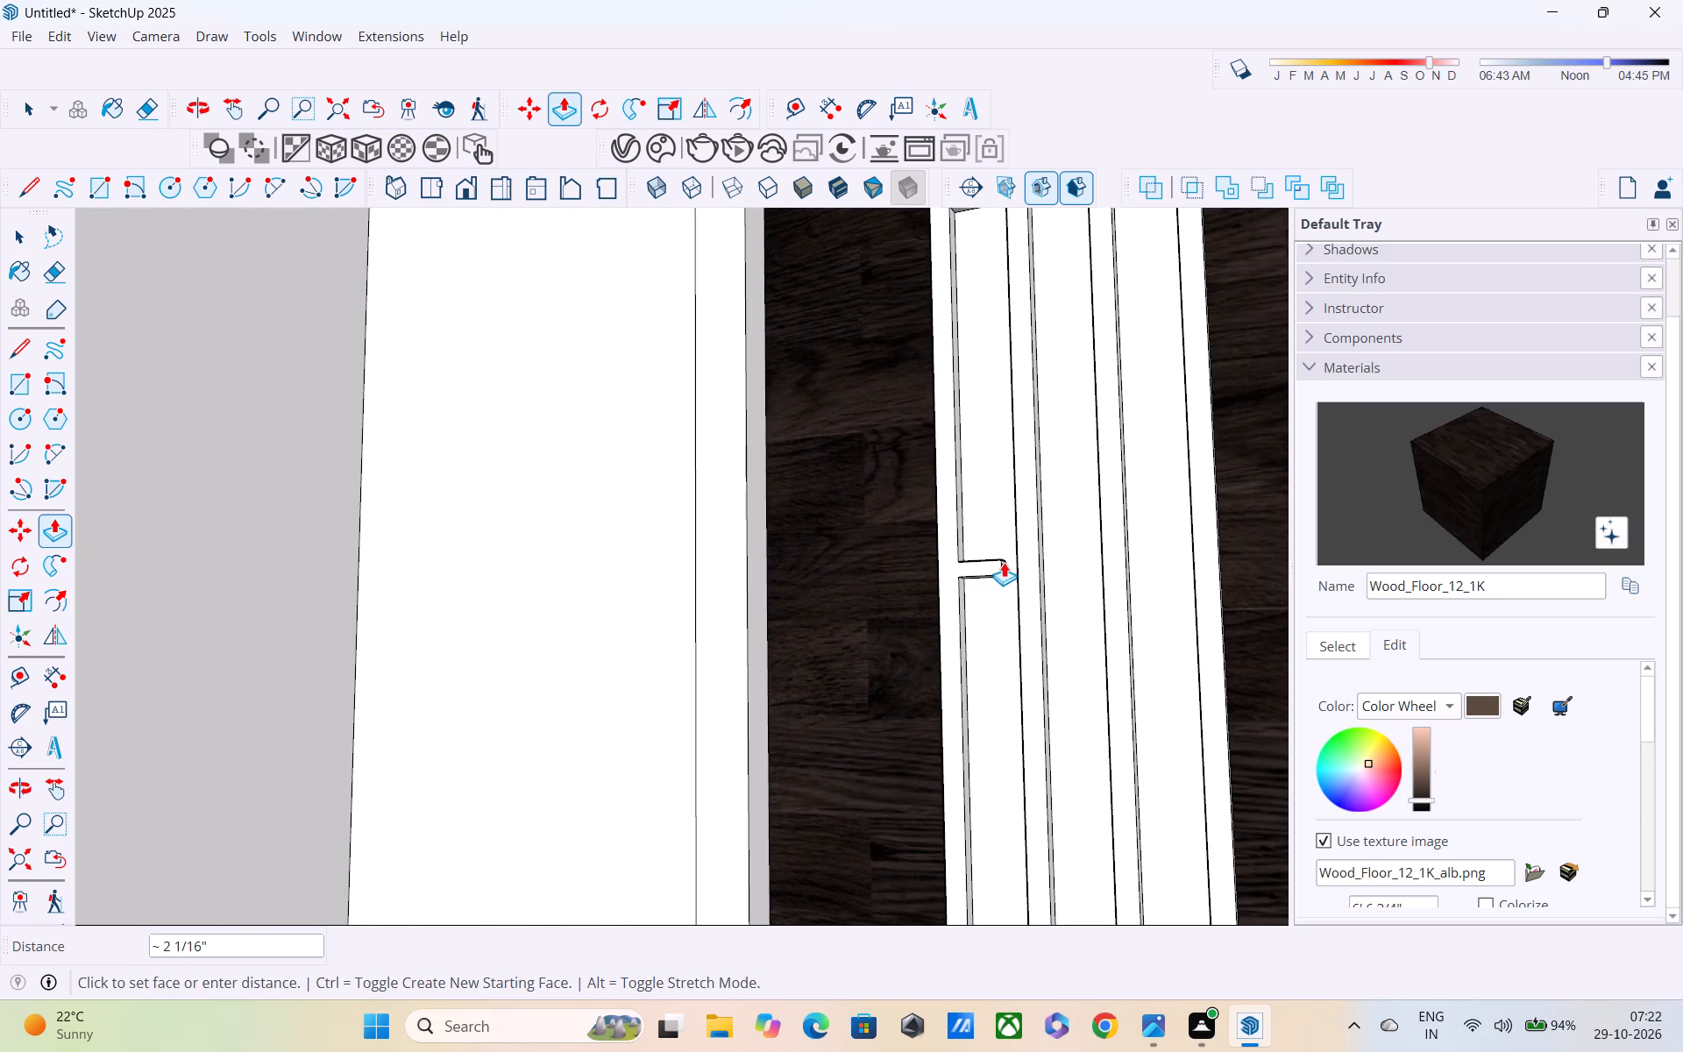
drag(1004, 562, 1184, 573)
scroll(1022, 571, up, 7)
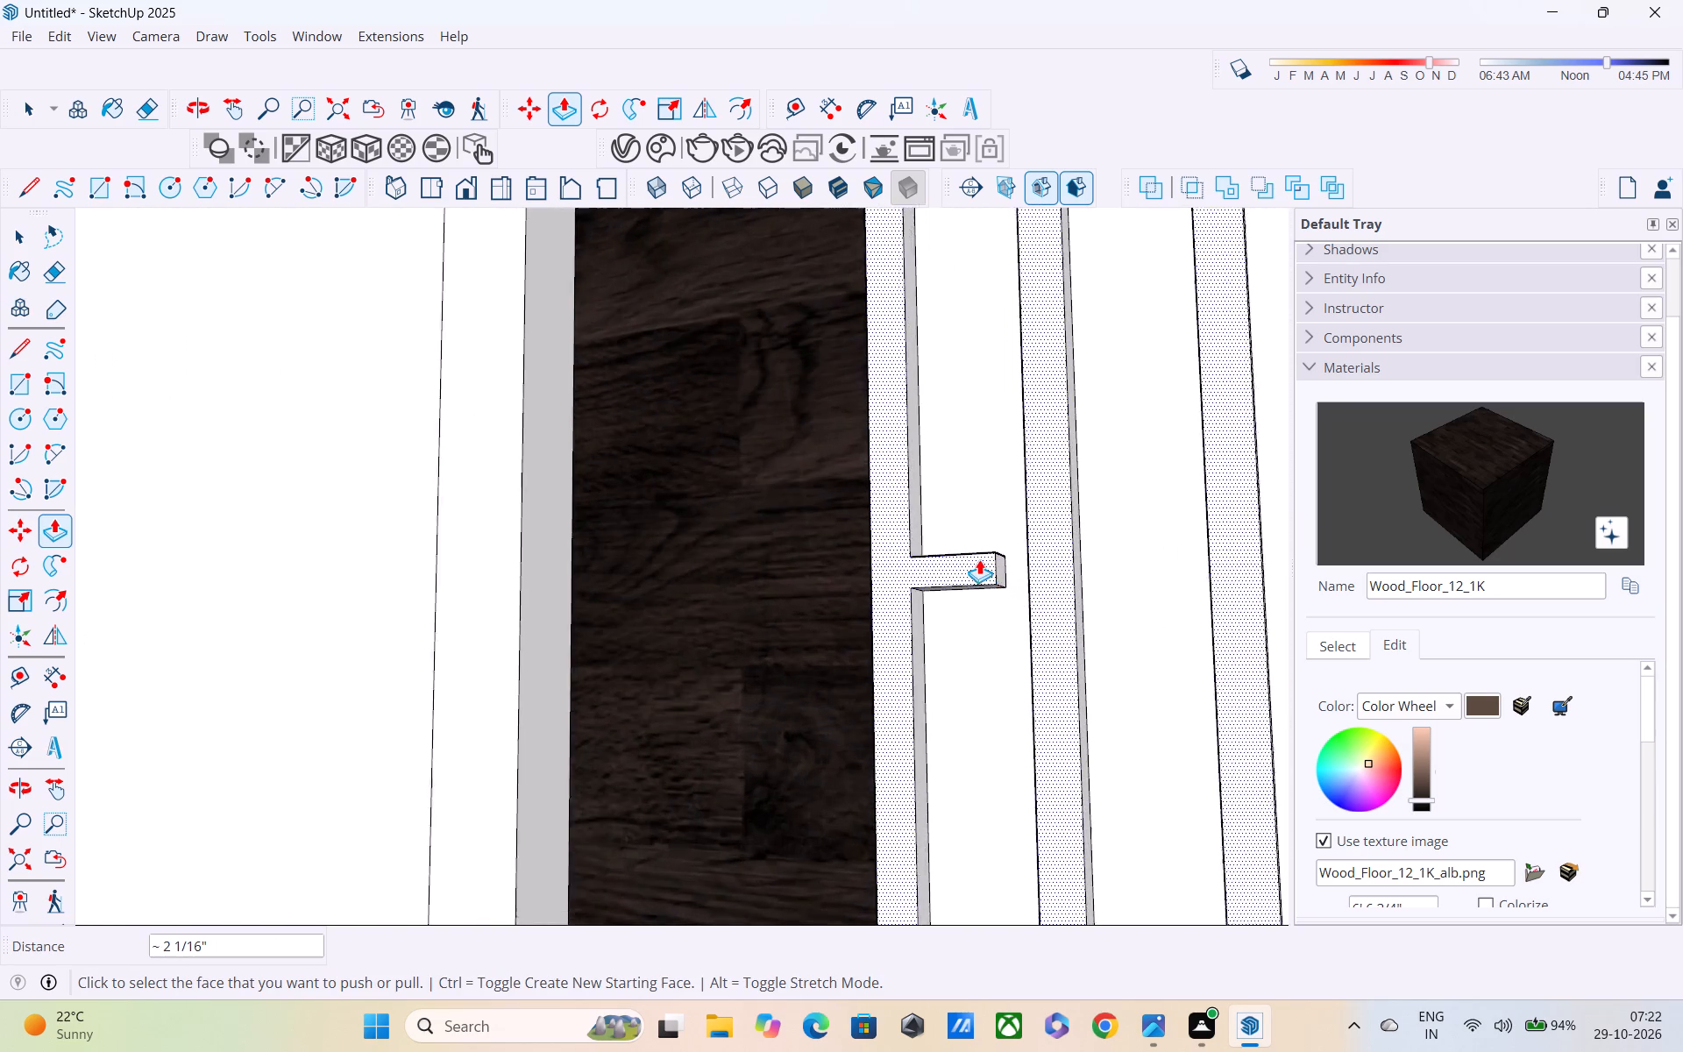
scroll(979, 559, up, 2)
drag(1002, 568, 1299, 585)
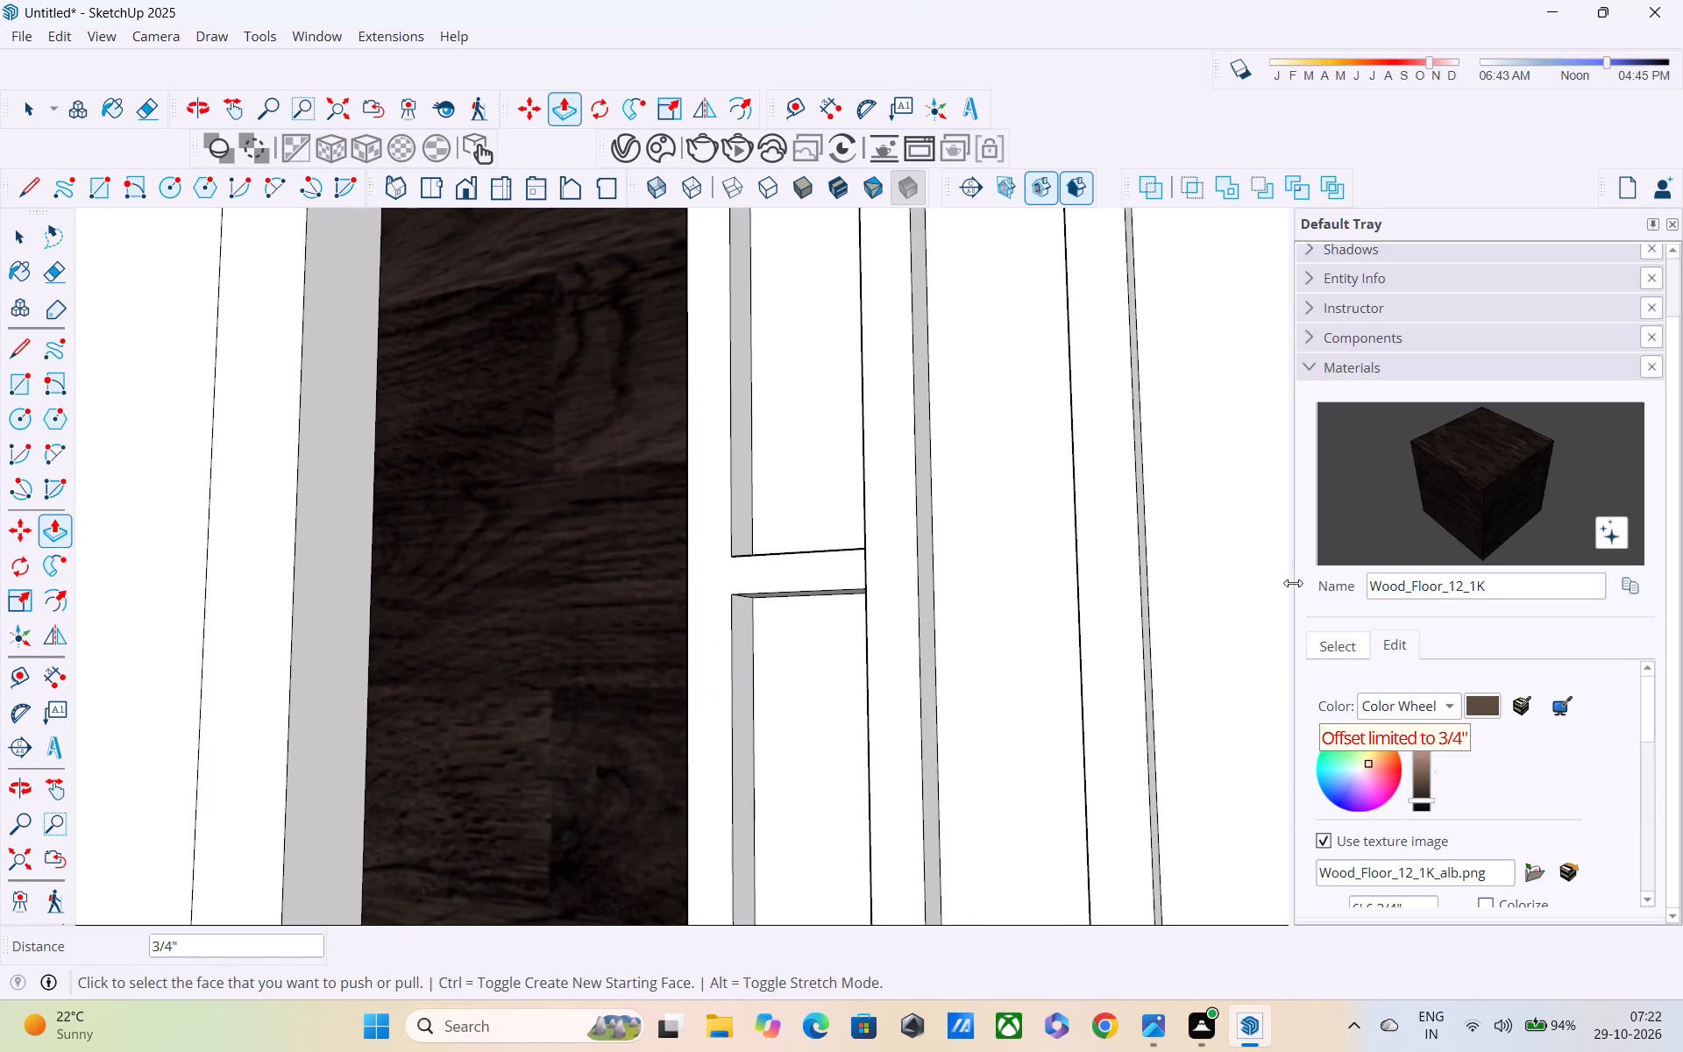
scroll(922, 563, down, 6)
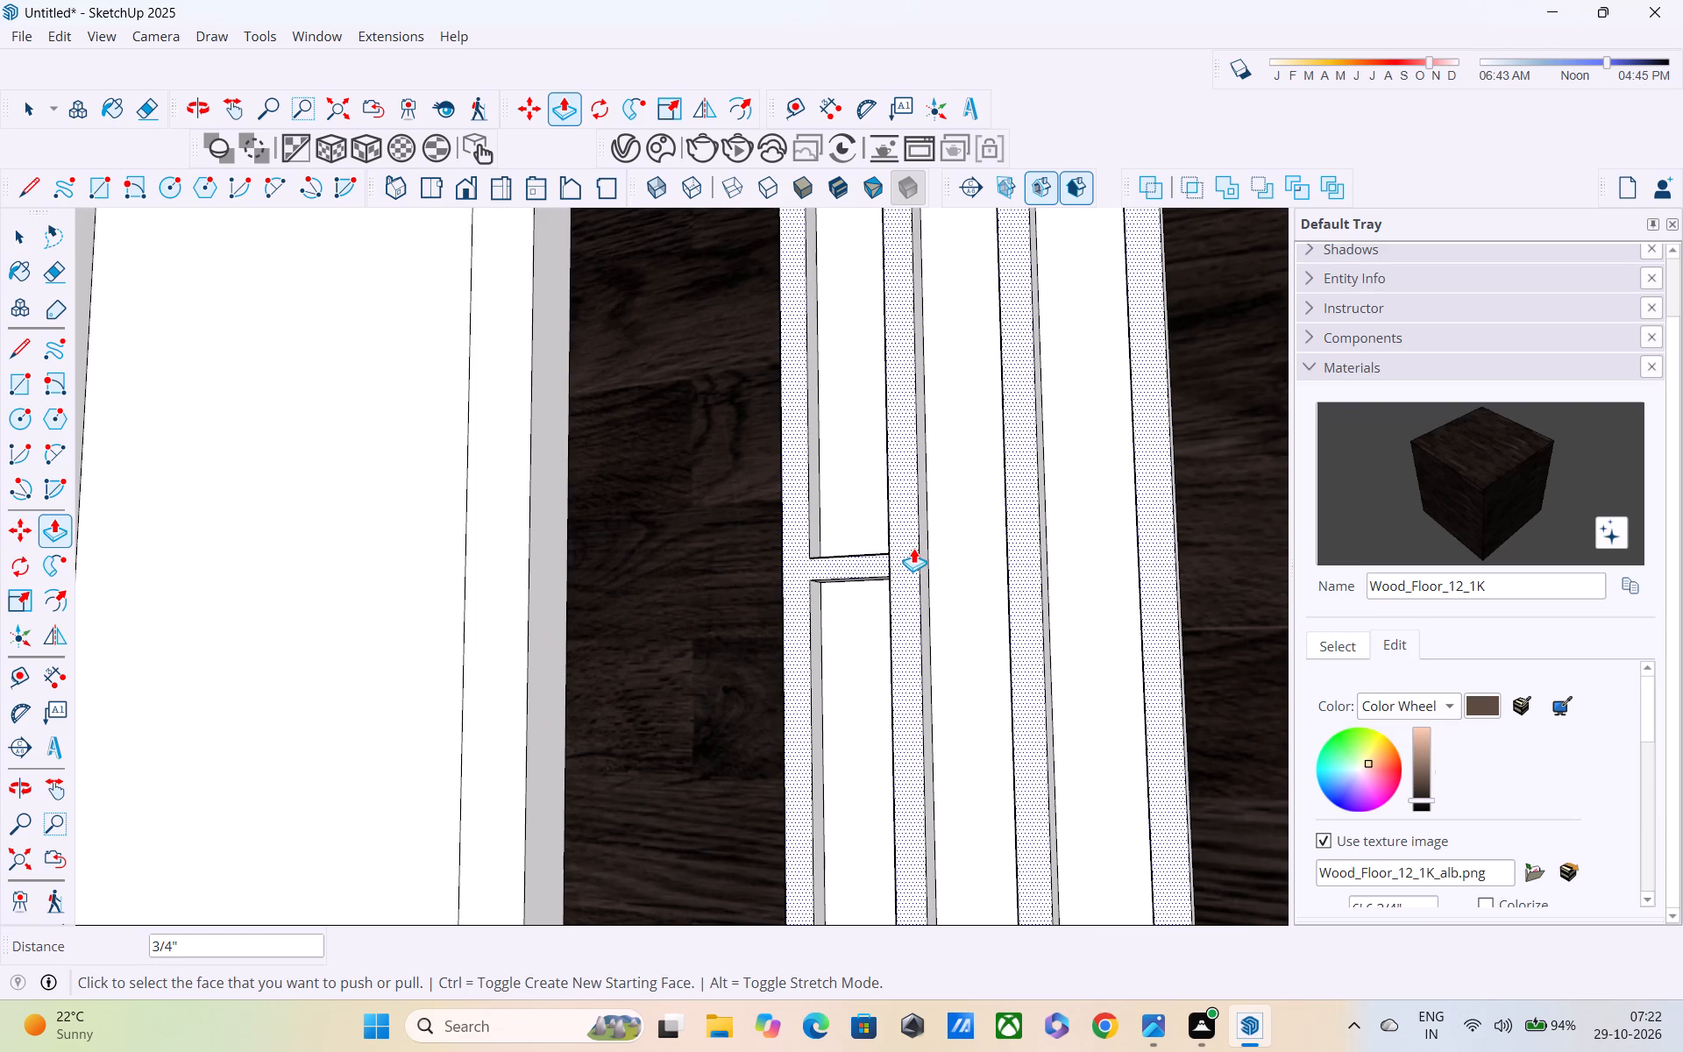
Draw two 1" lines across the front of the first vertical bar, continuing the crossbar's upper and lower edges.
key(l)
scroll(909, 553, up, 3)
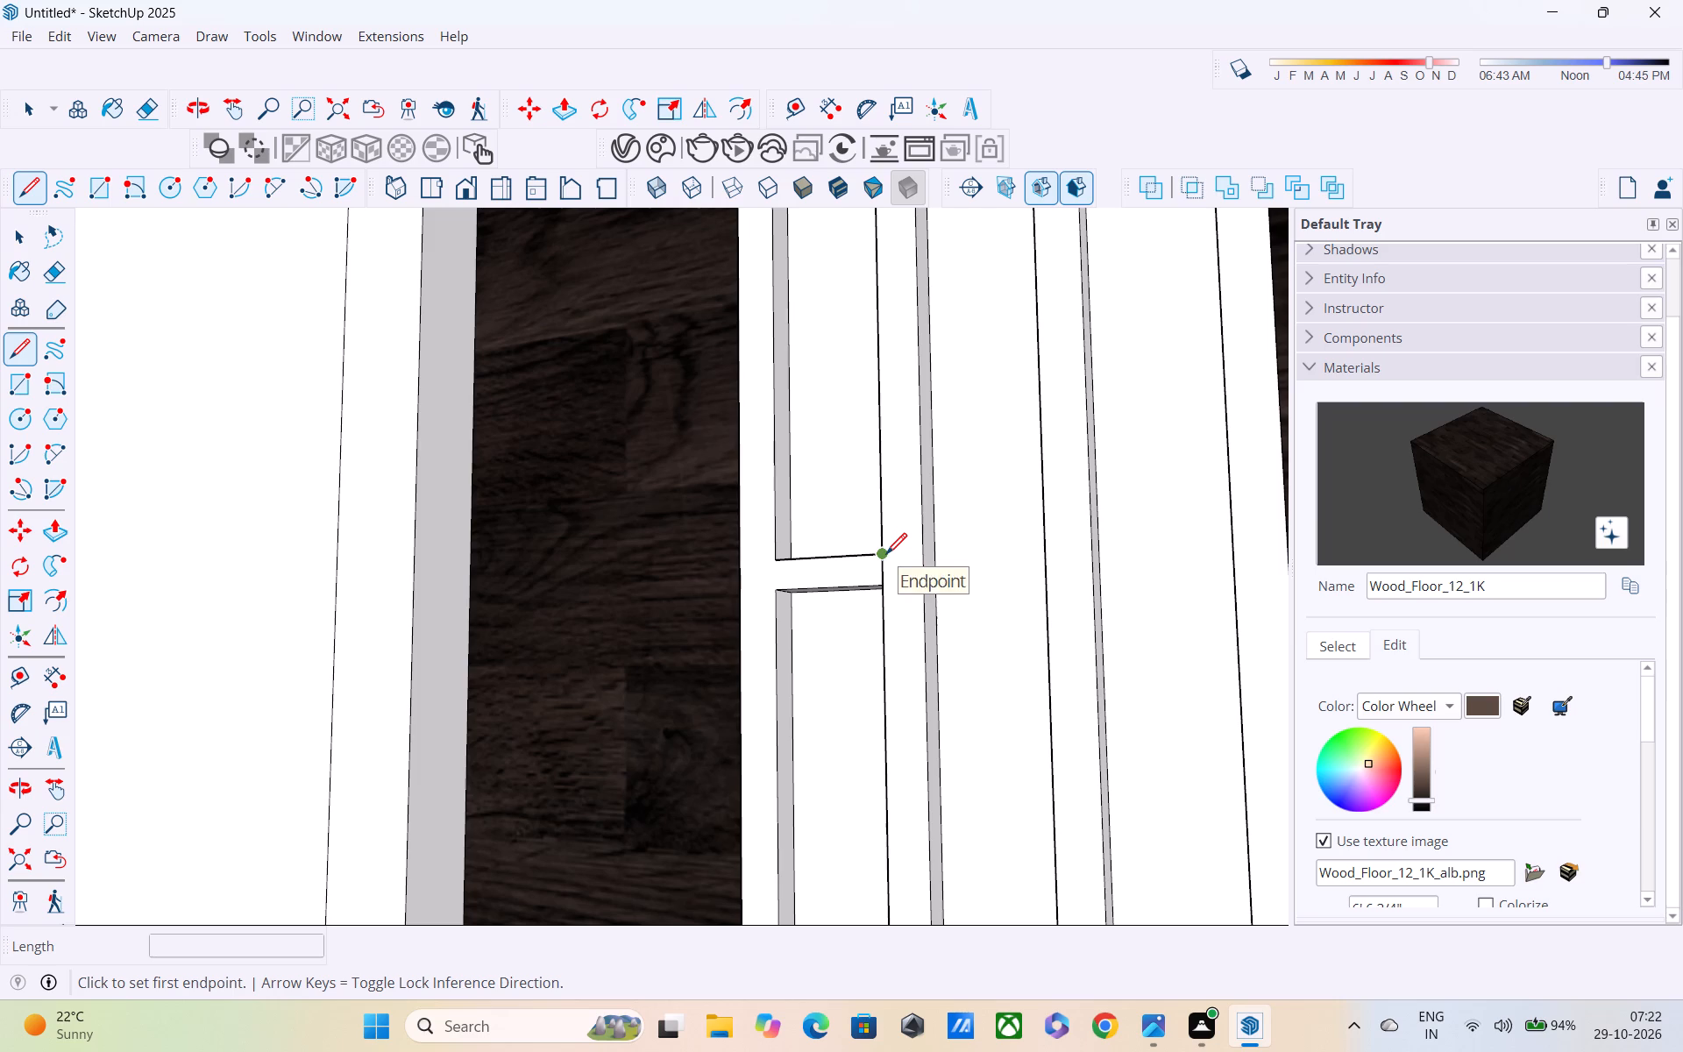
click(881, 551)
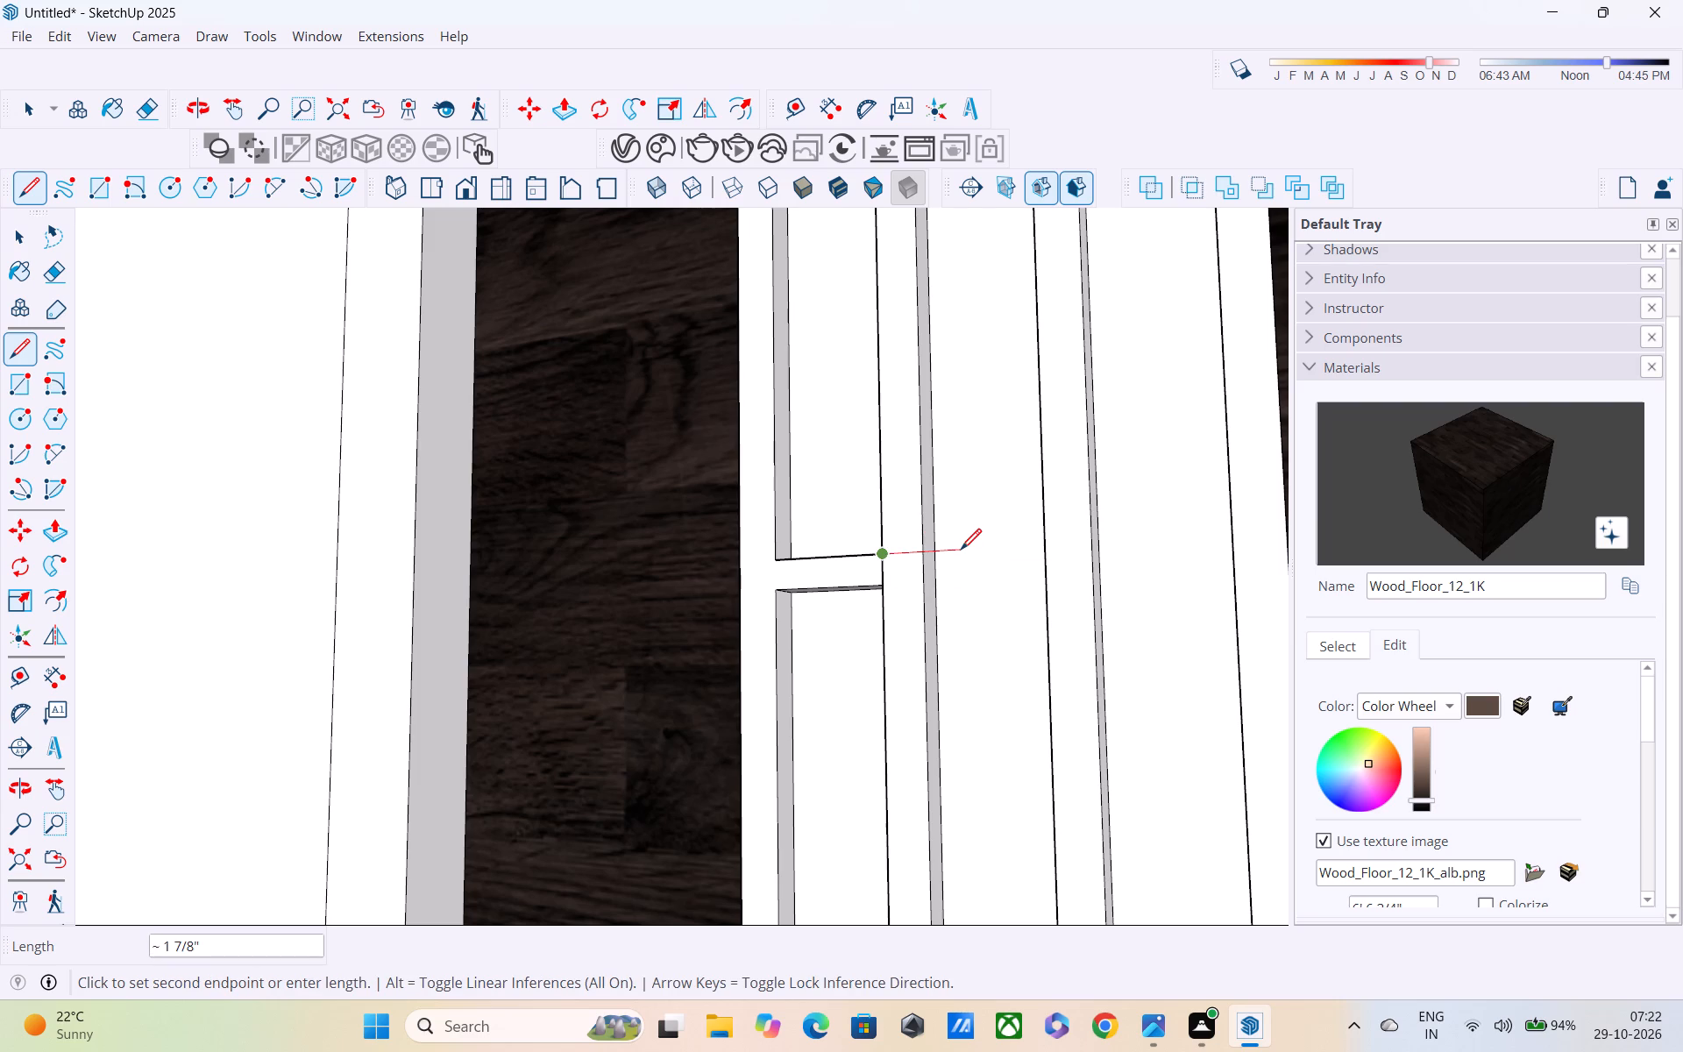
scroll(923, 563, up, 2)
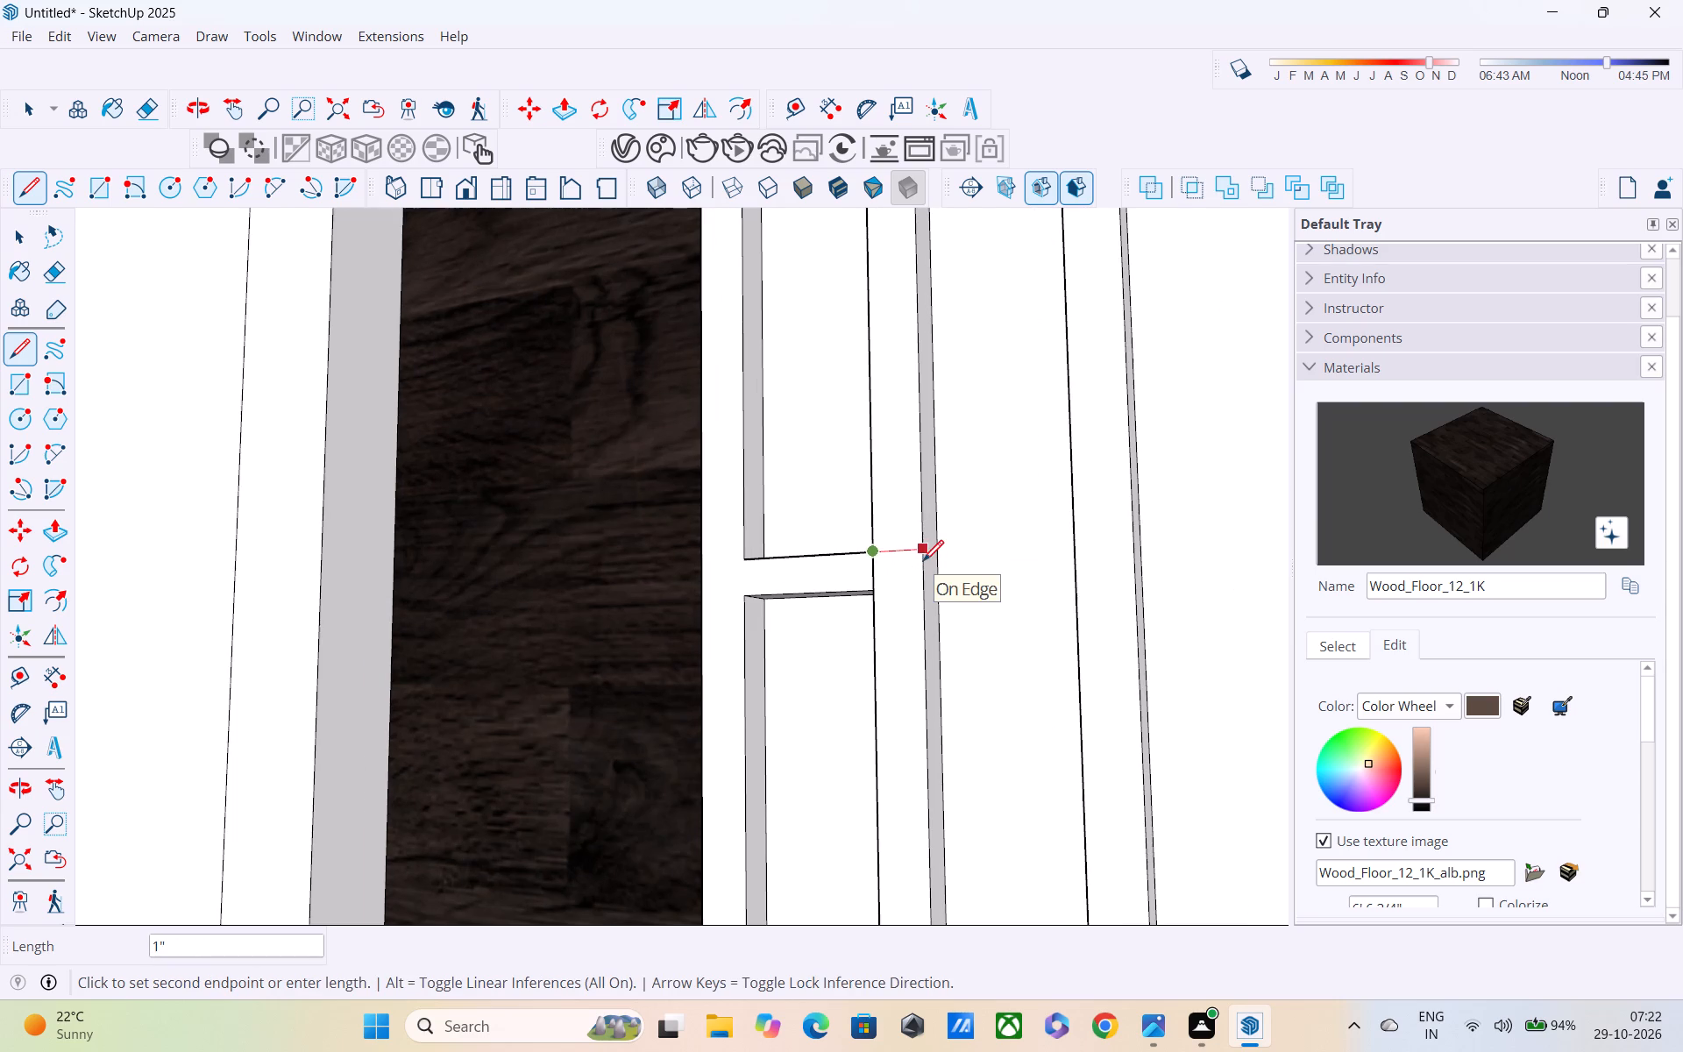
middle_drag(922, 562, 732, 556)
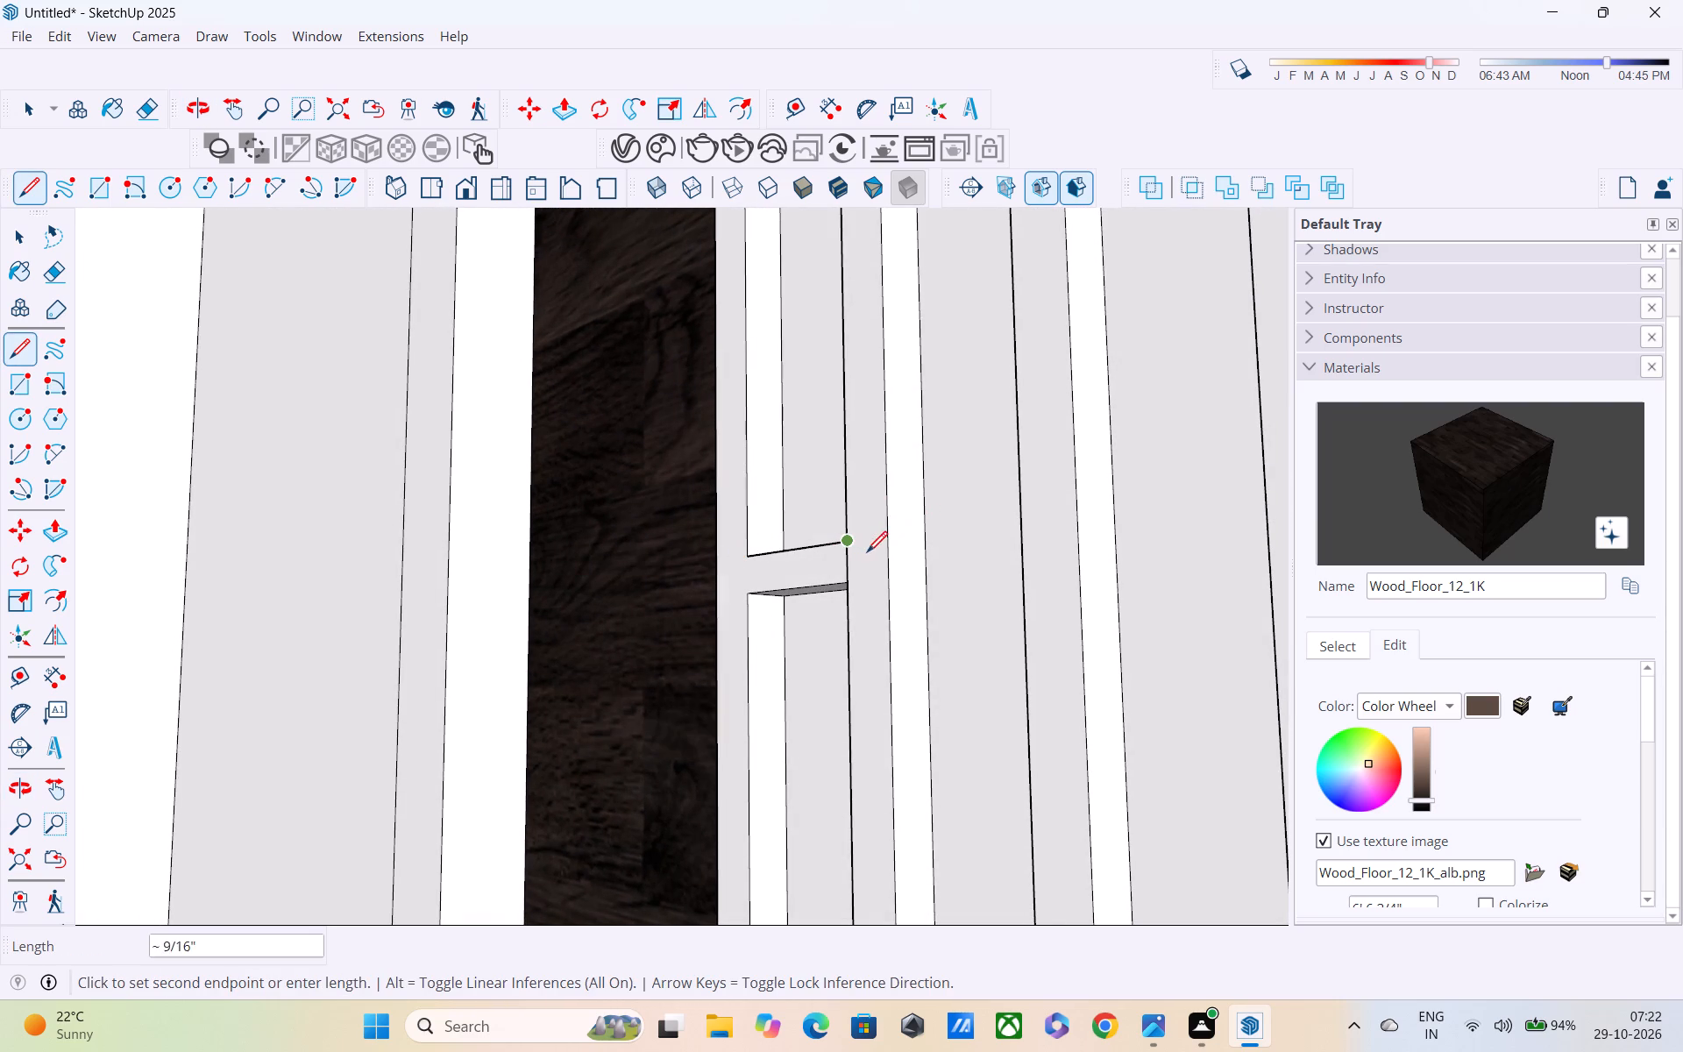
click(888, 542)
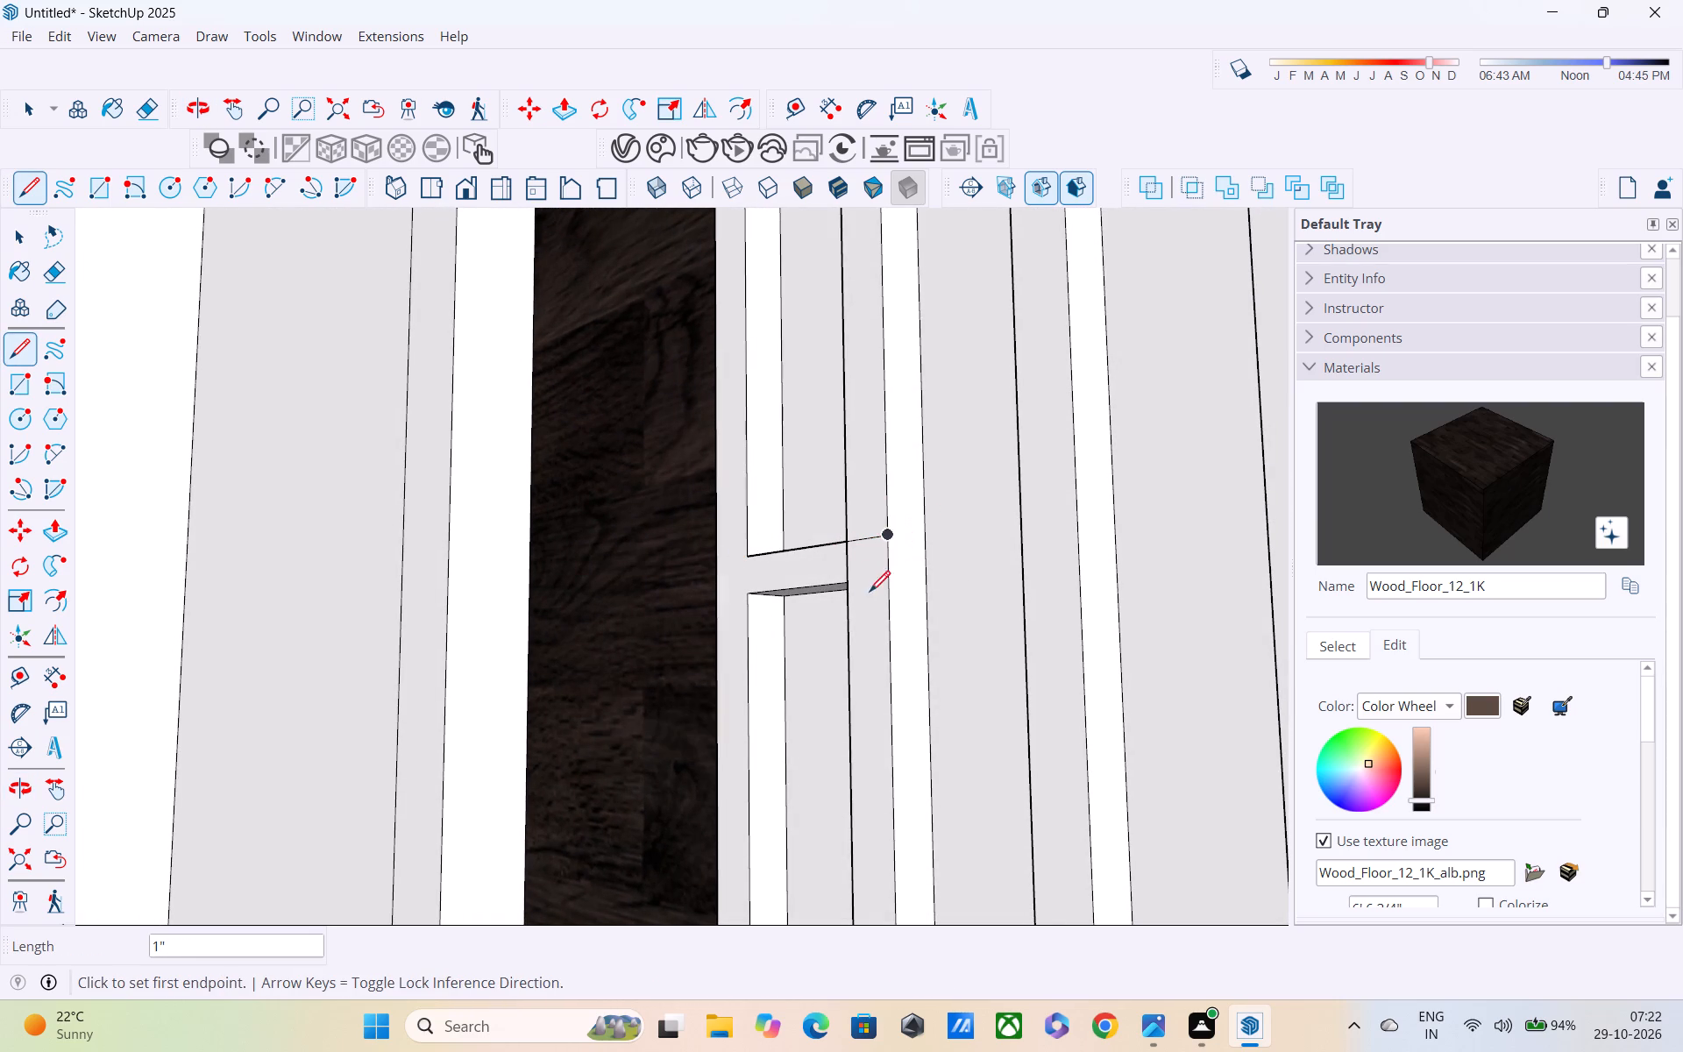
click(852, 584)
click(893, 585)
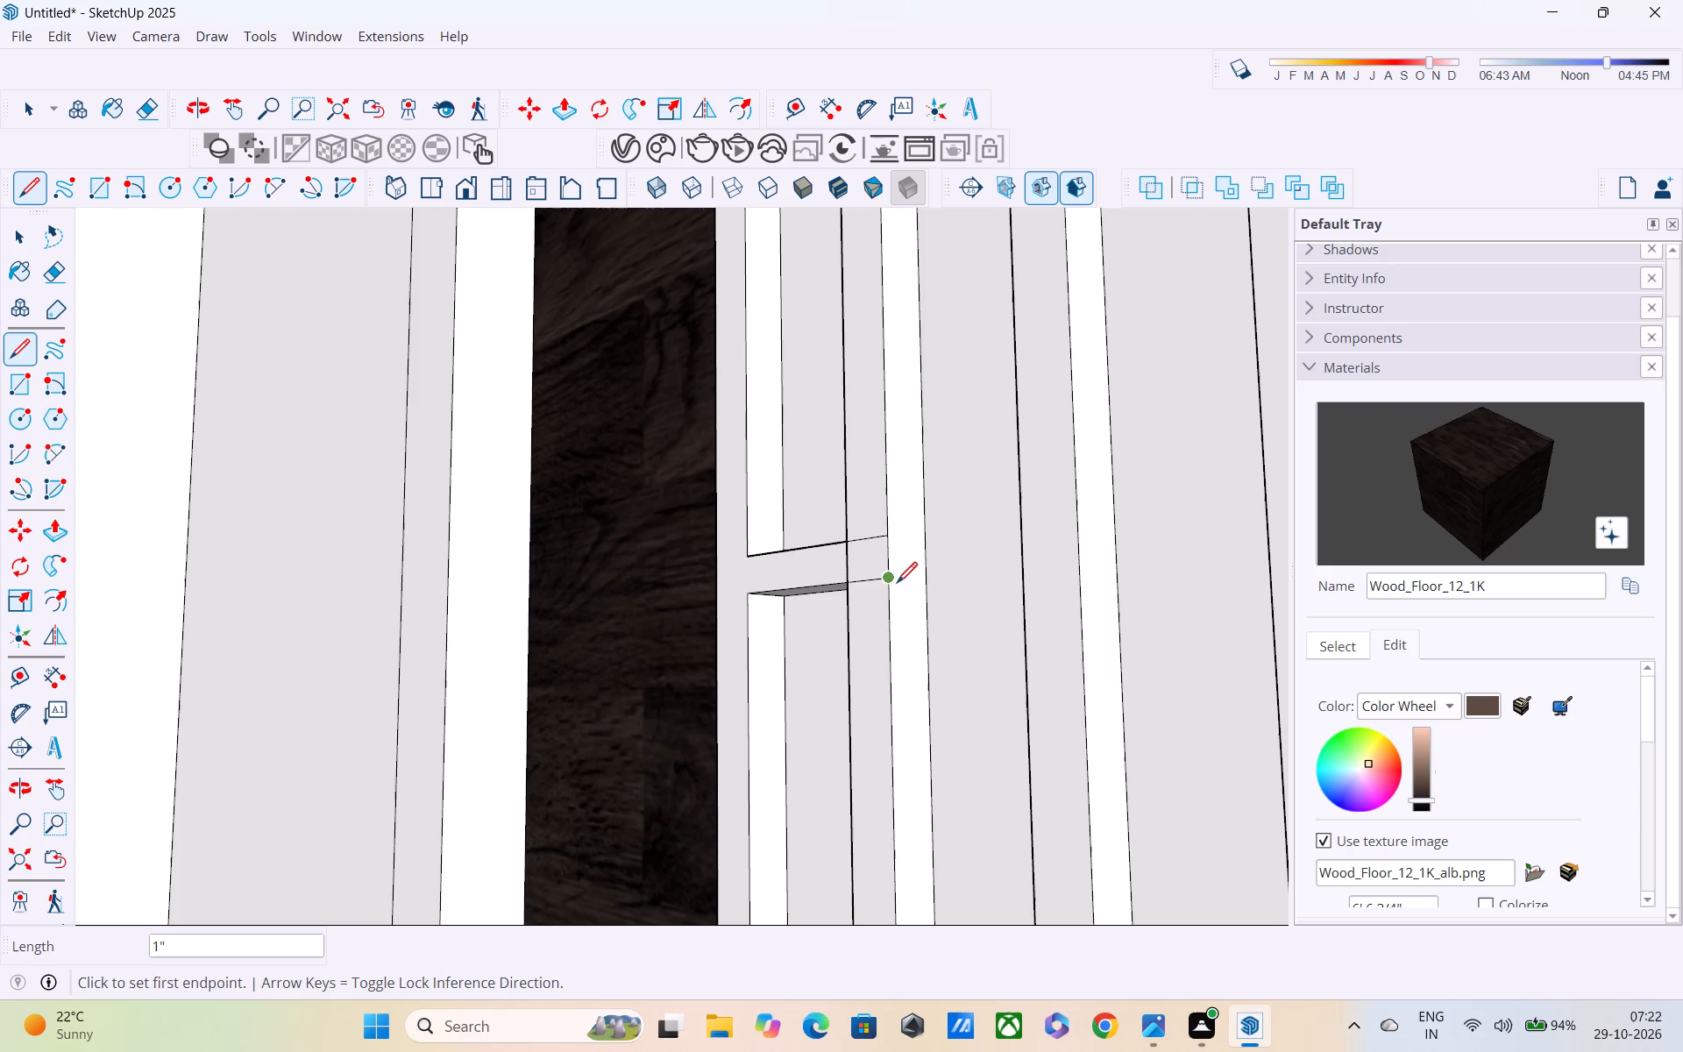
Draw two 1" lines across the first vertical bar's far side face, continuing from the ends of the front lines.
click(885, 583)
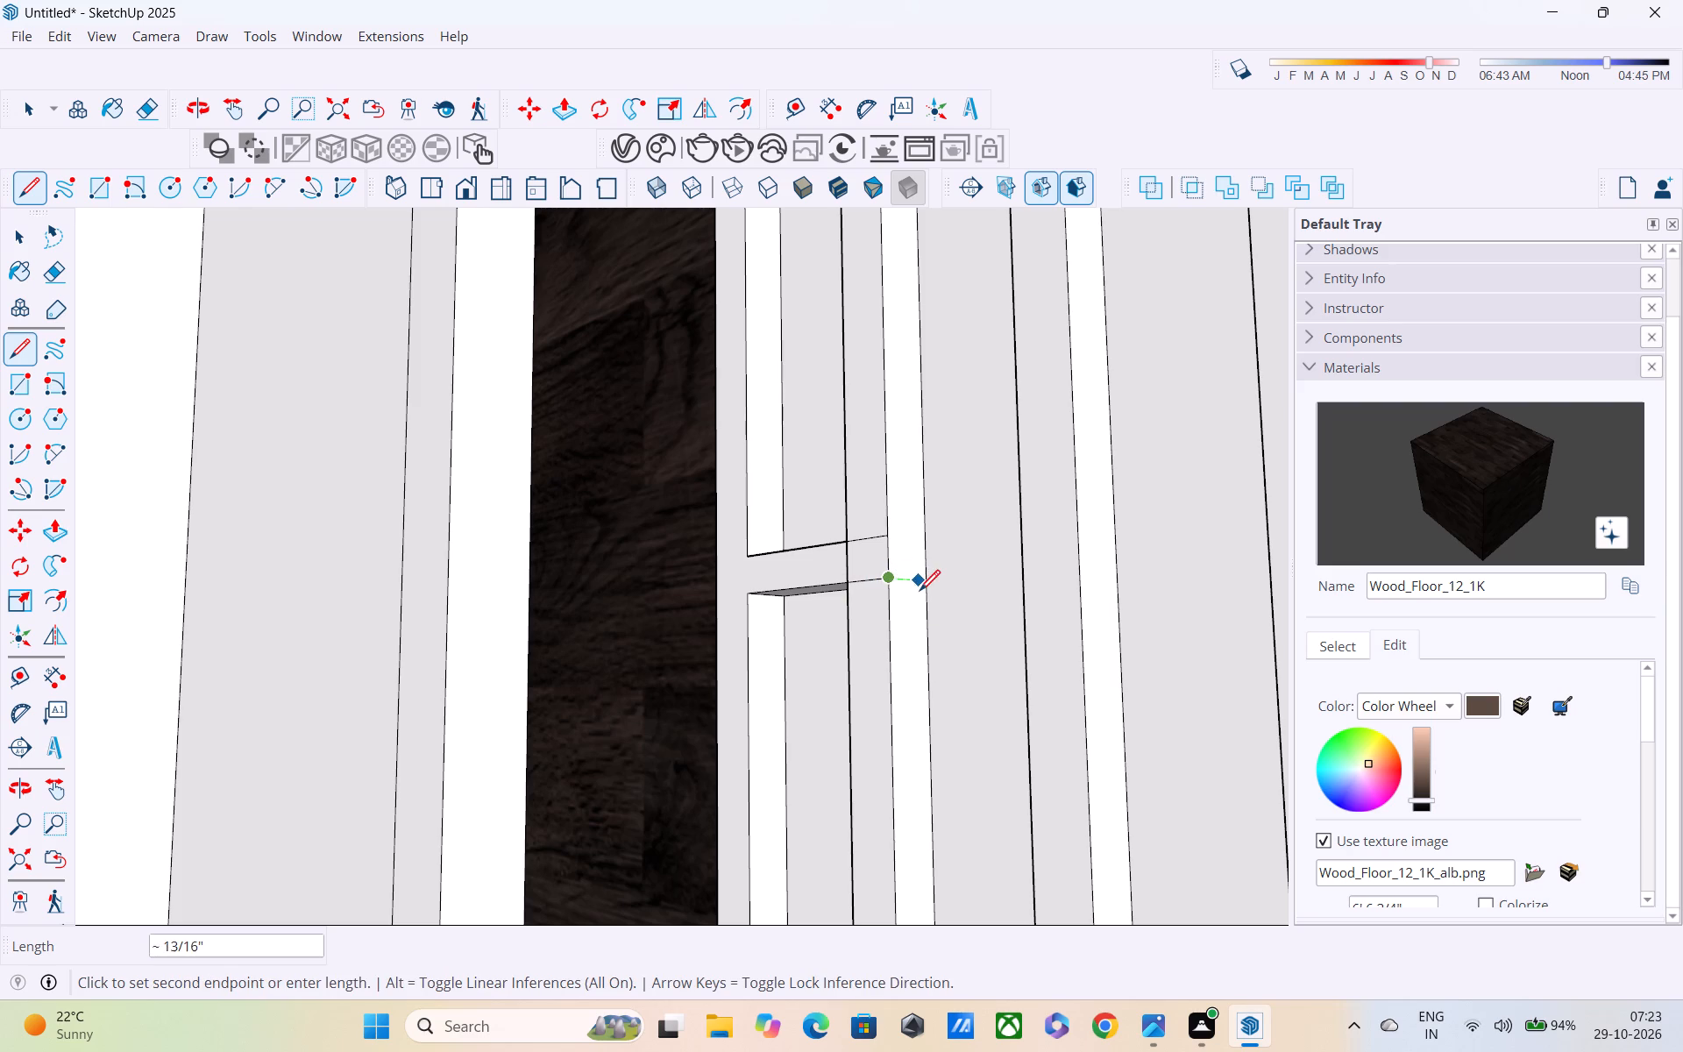
click(927, 592)
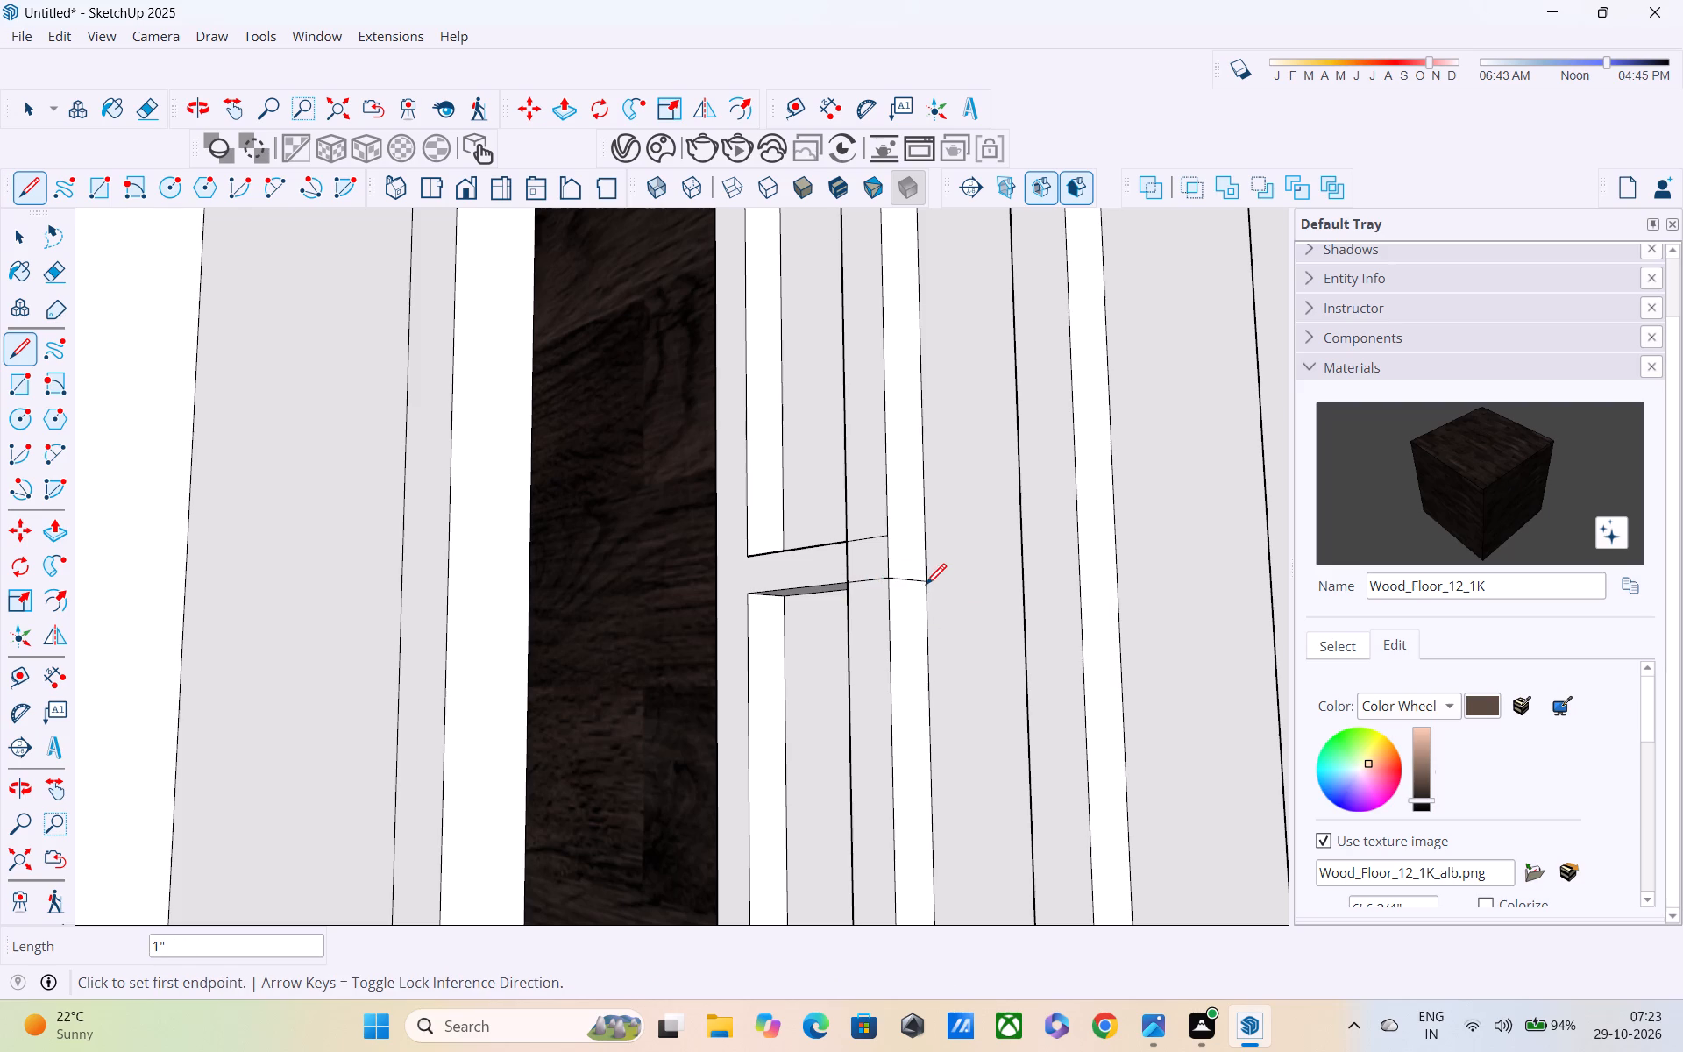
click(891, 540)
click(925, 550)
middle_drag(1026, 583, 1011, 611)
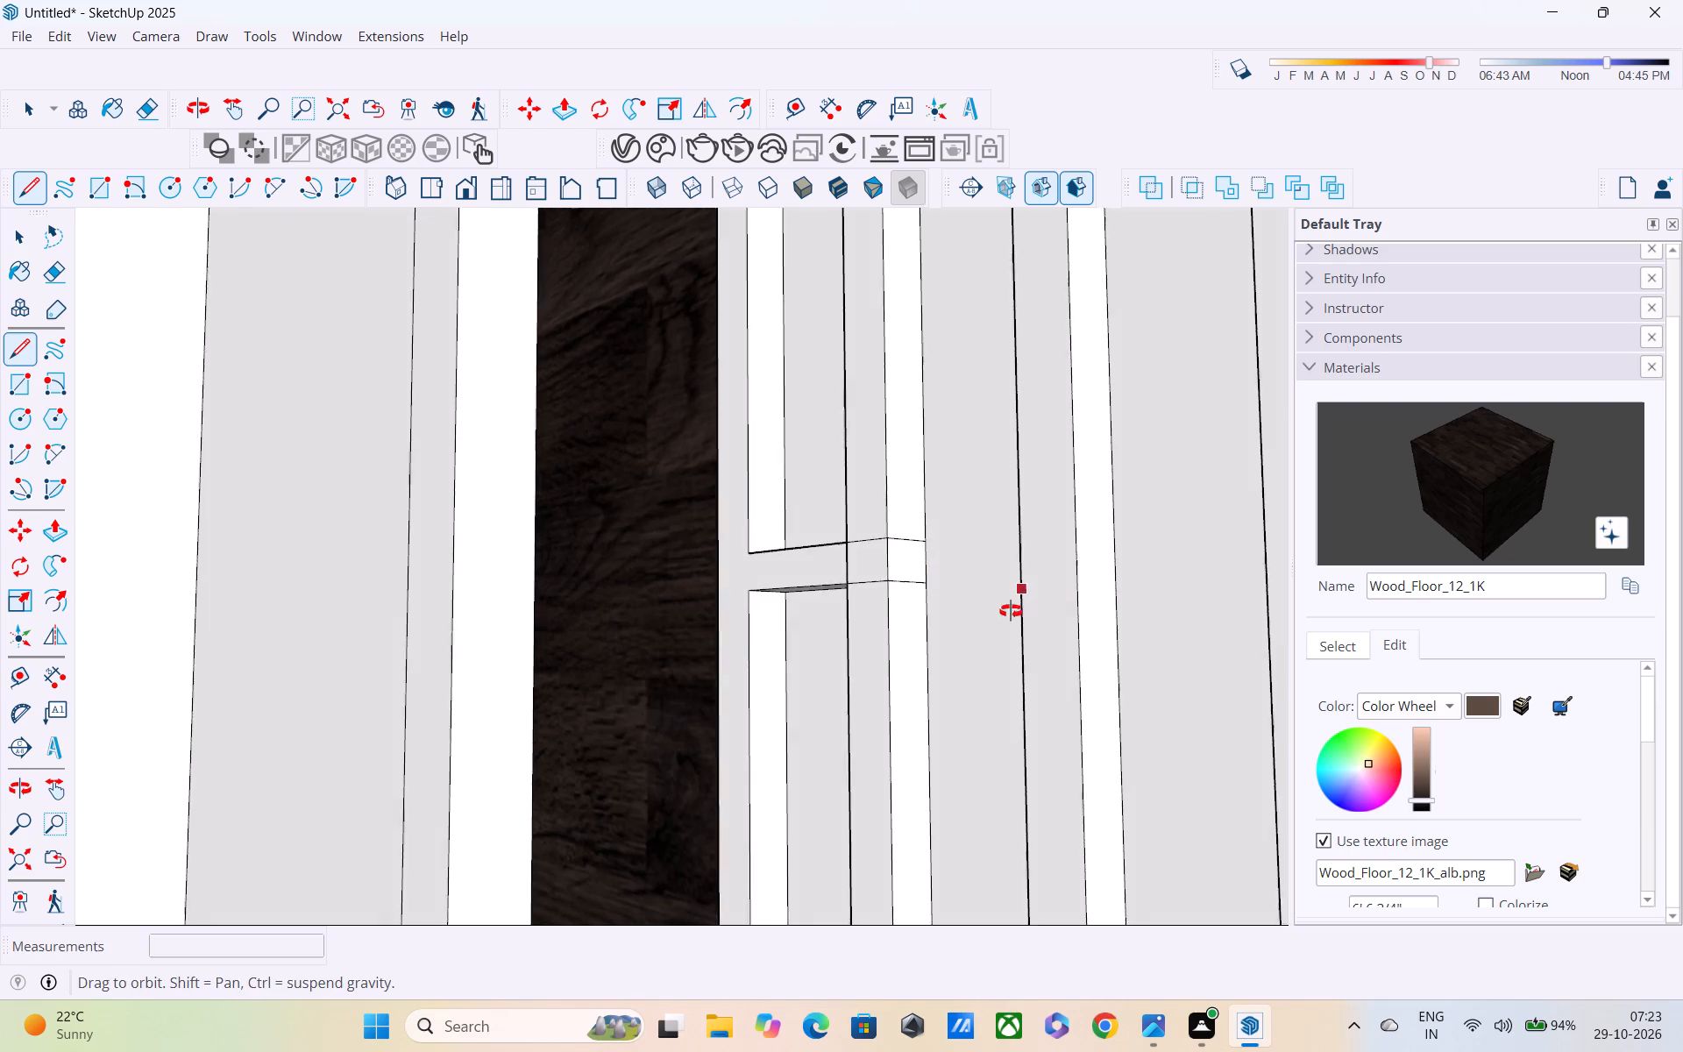
middle_drag(1011, 611, 922, 690)
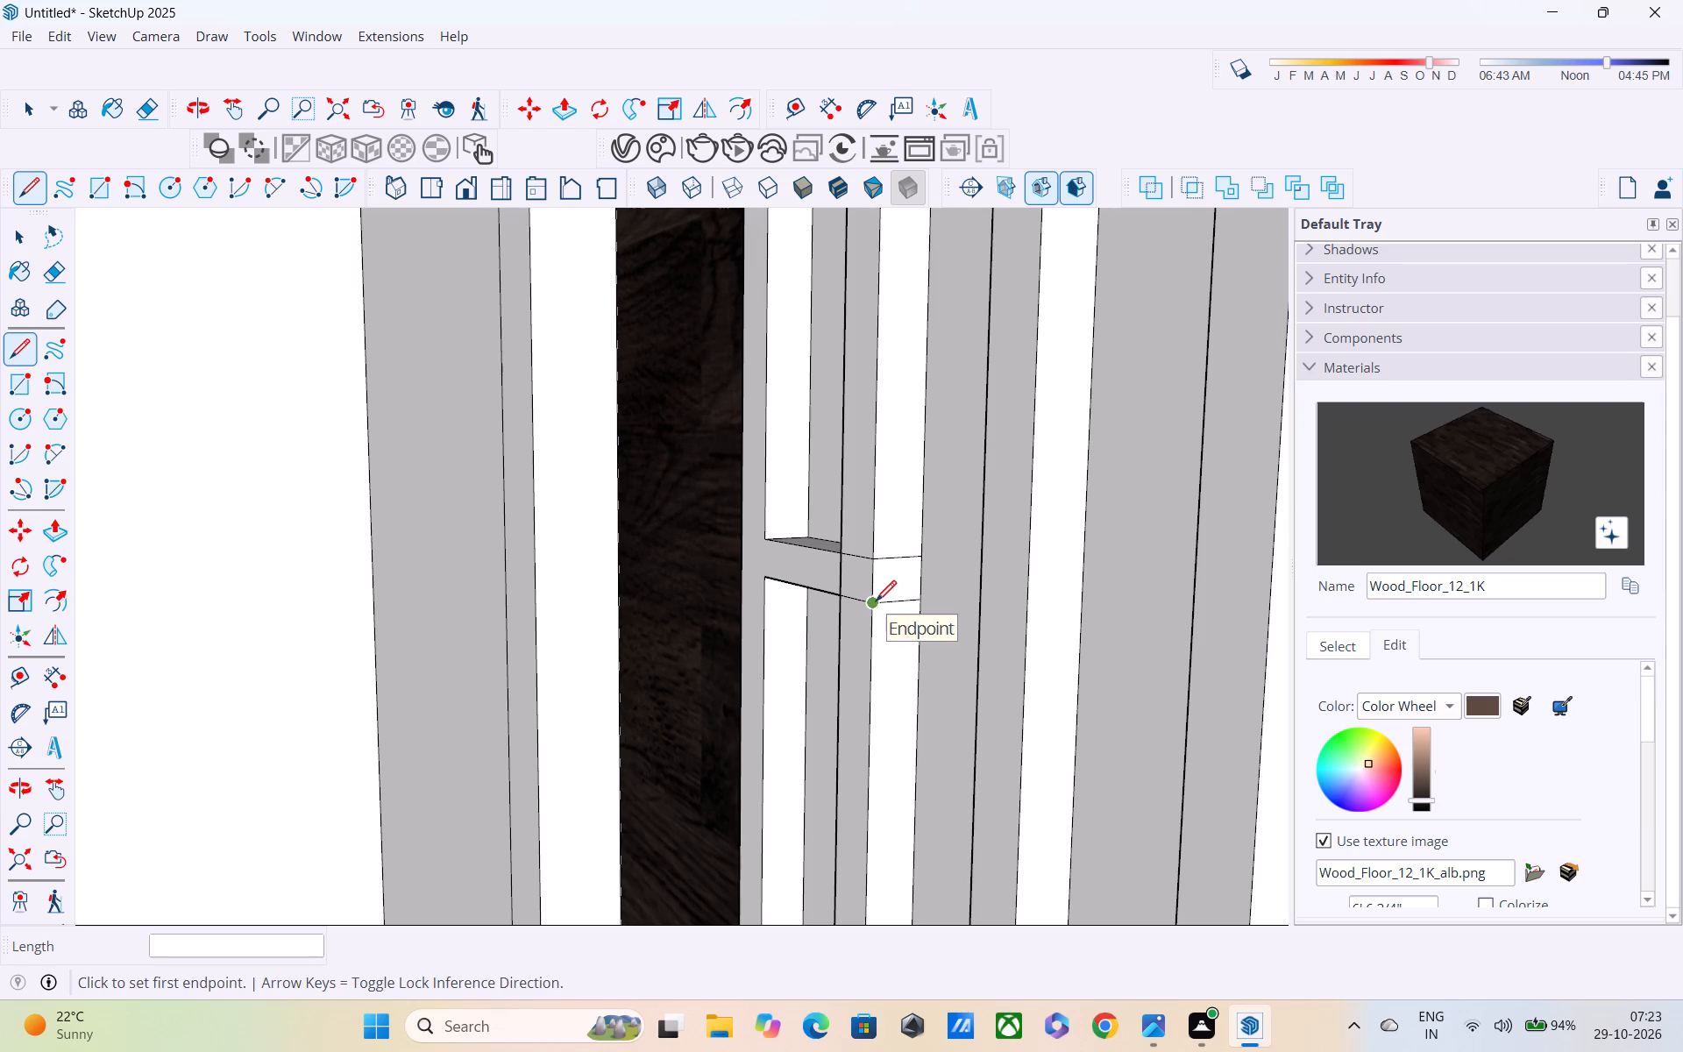
Draw two 1" lines across the front of the second vertical bar, continuing the crossbar's lower and upper edges.
click(980, 635)
click(1028, 650)
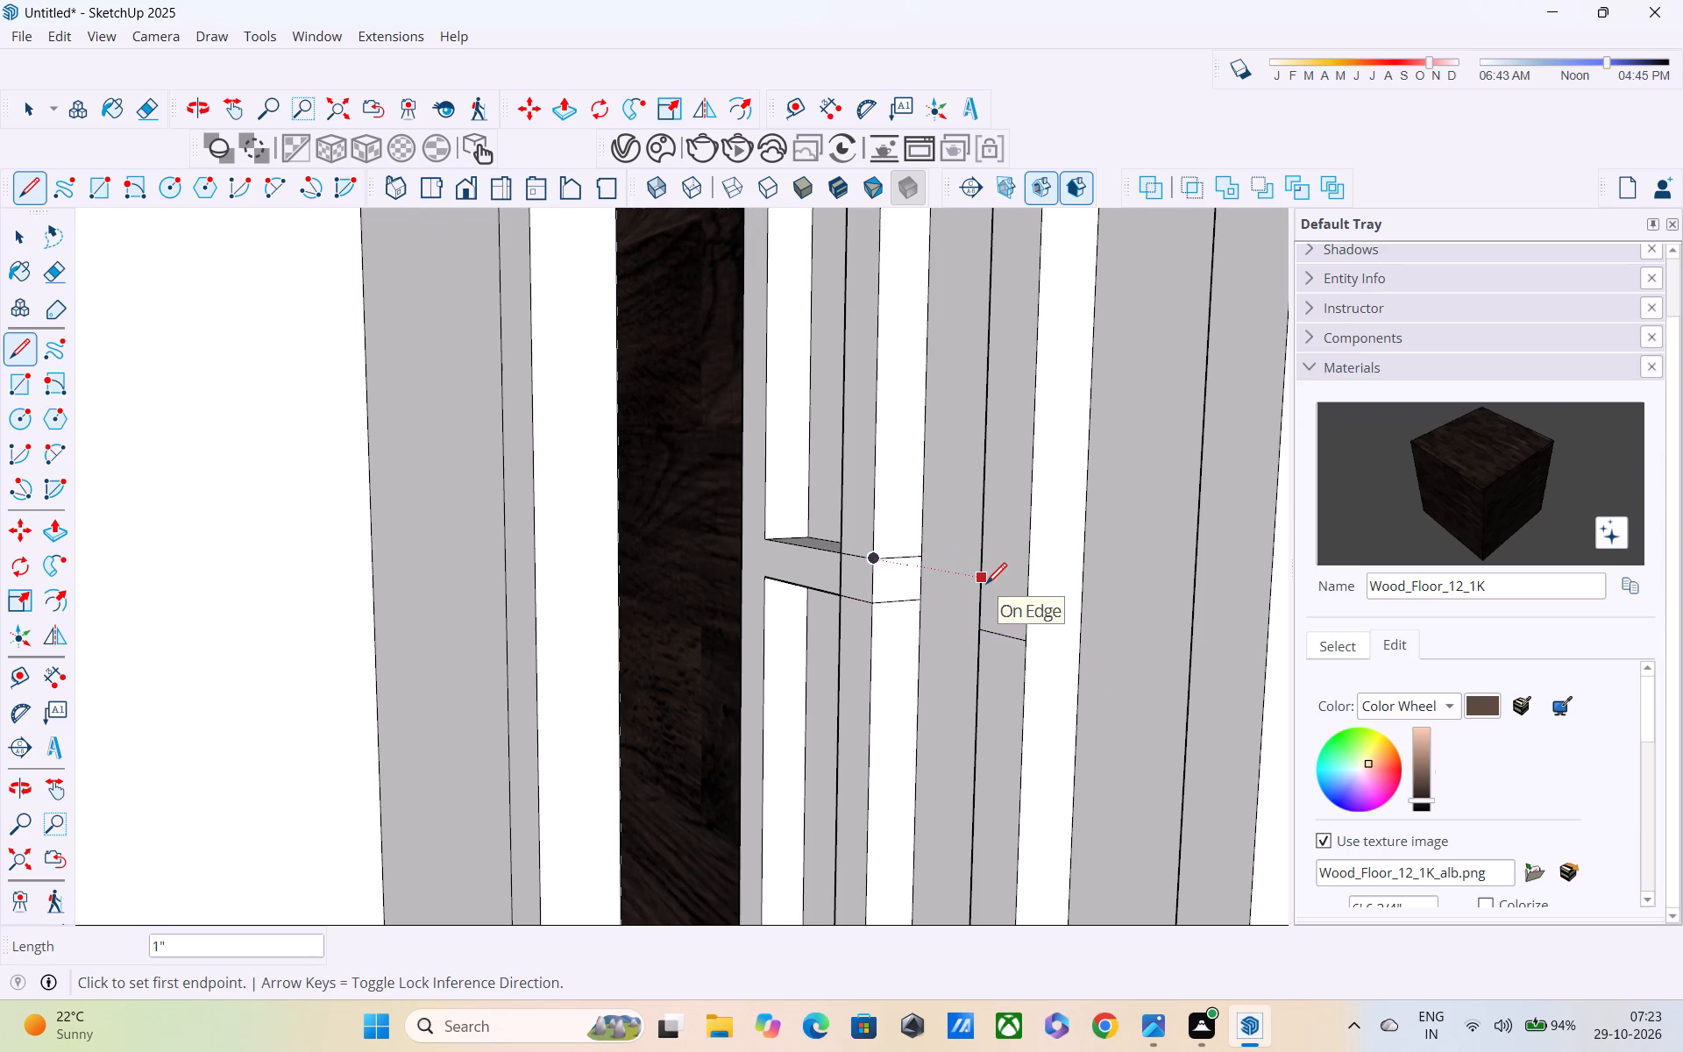
click(986, 586)
click(1021, 591)
Draw two 1" lines across the second vertical bar's far side face, continuing from the ends of the front lines.
click(1023, 591)
middle_drag(1081, 598, 1038, 609)
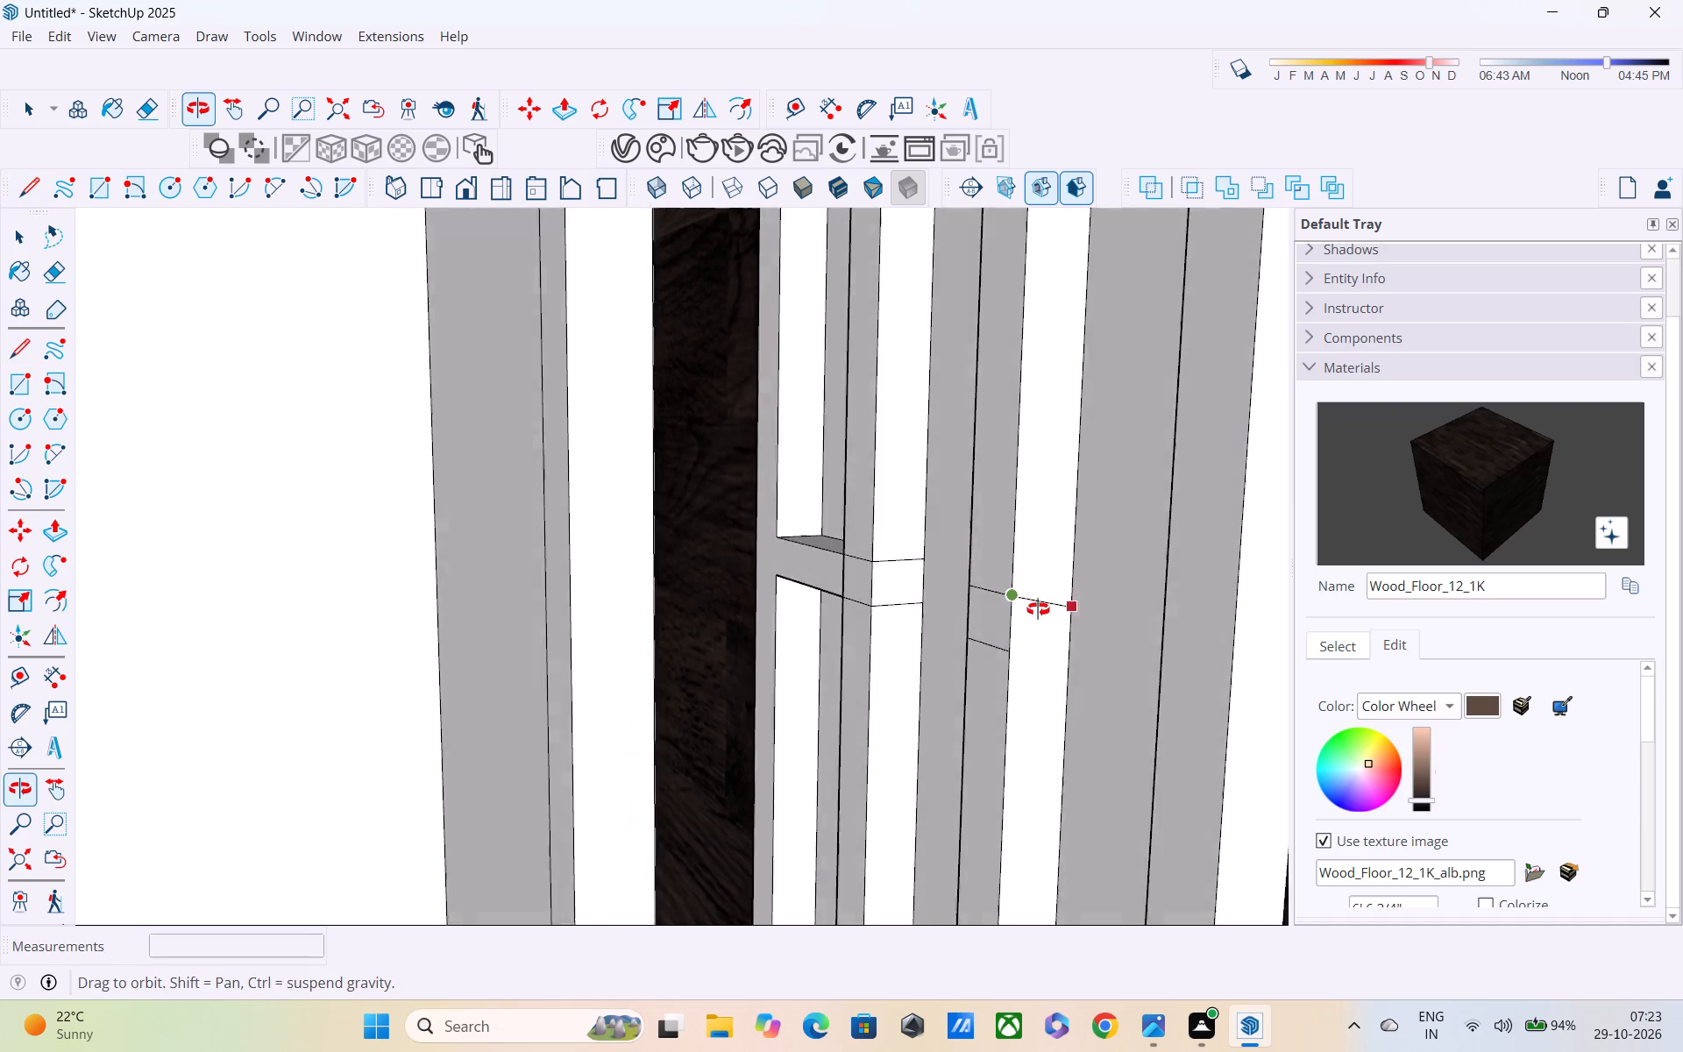
middle_drag(1038, 609, 986, 615)
scroll(1008, 625, up, 7)
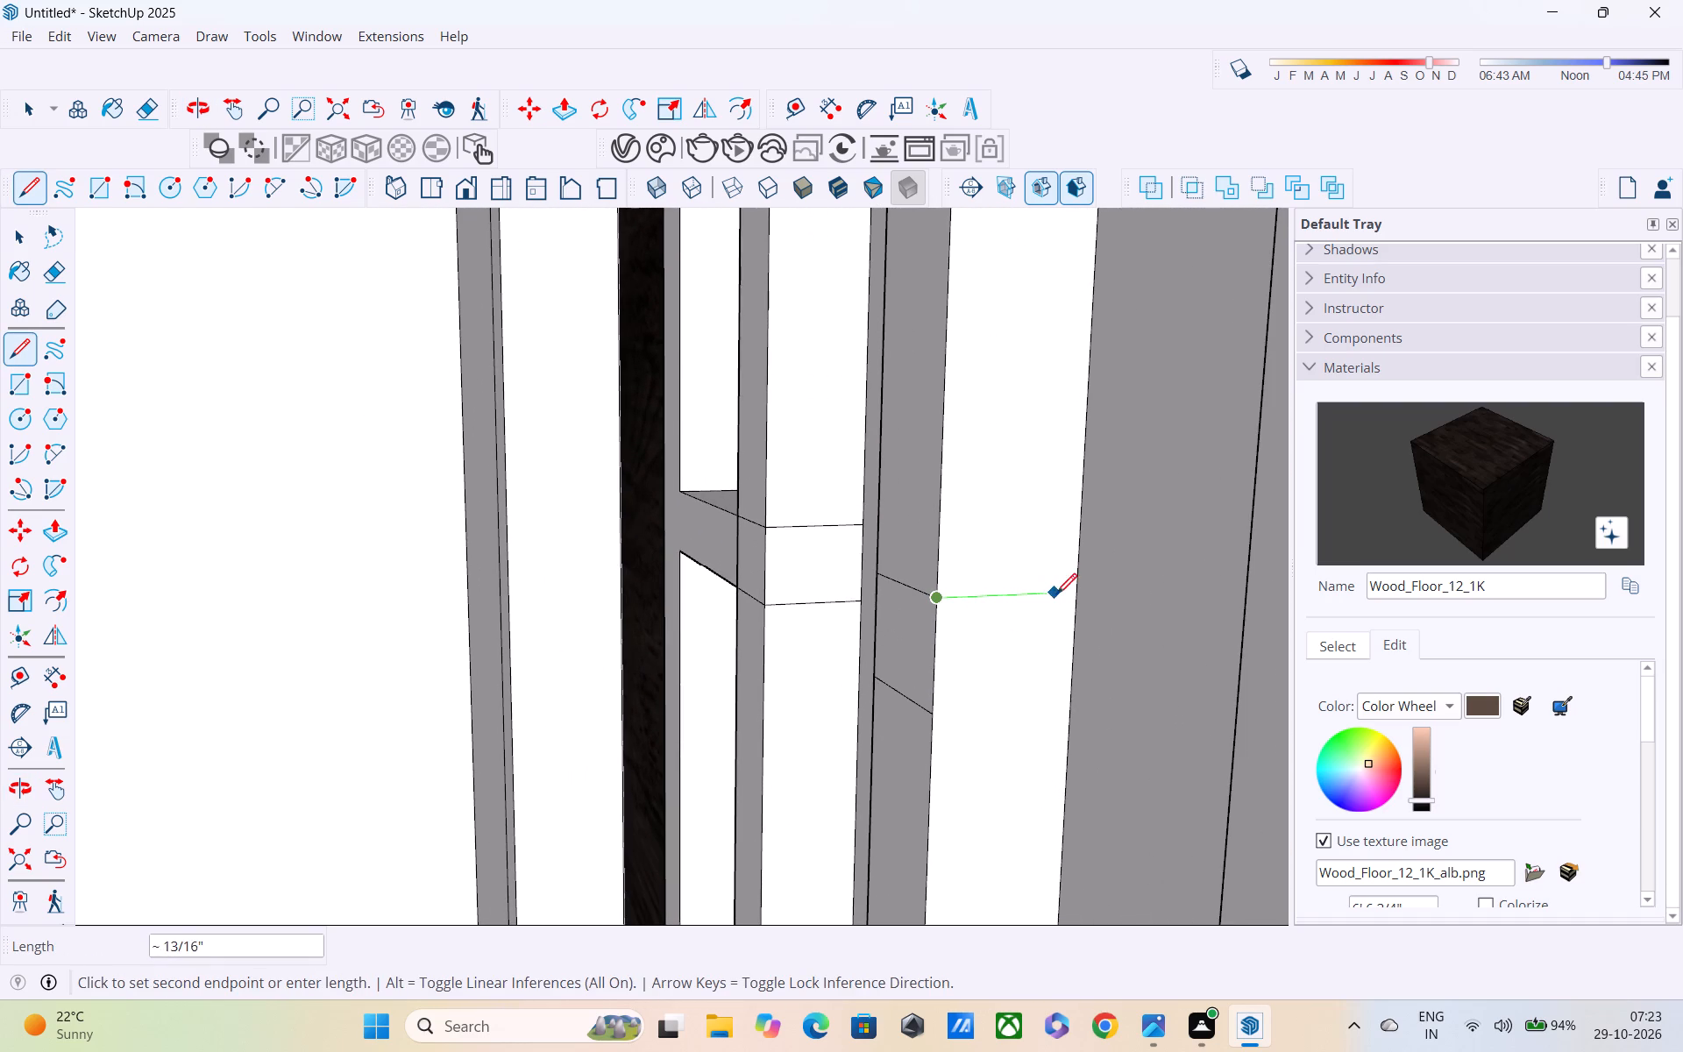
click(1072, 606)
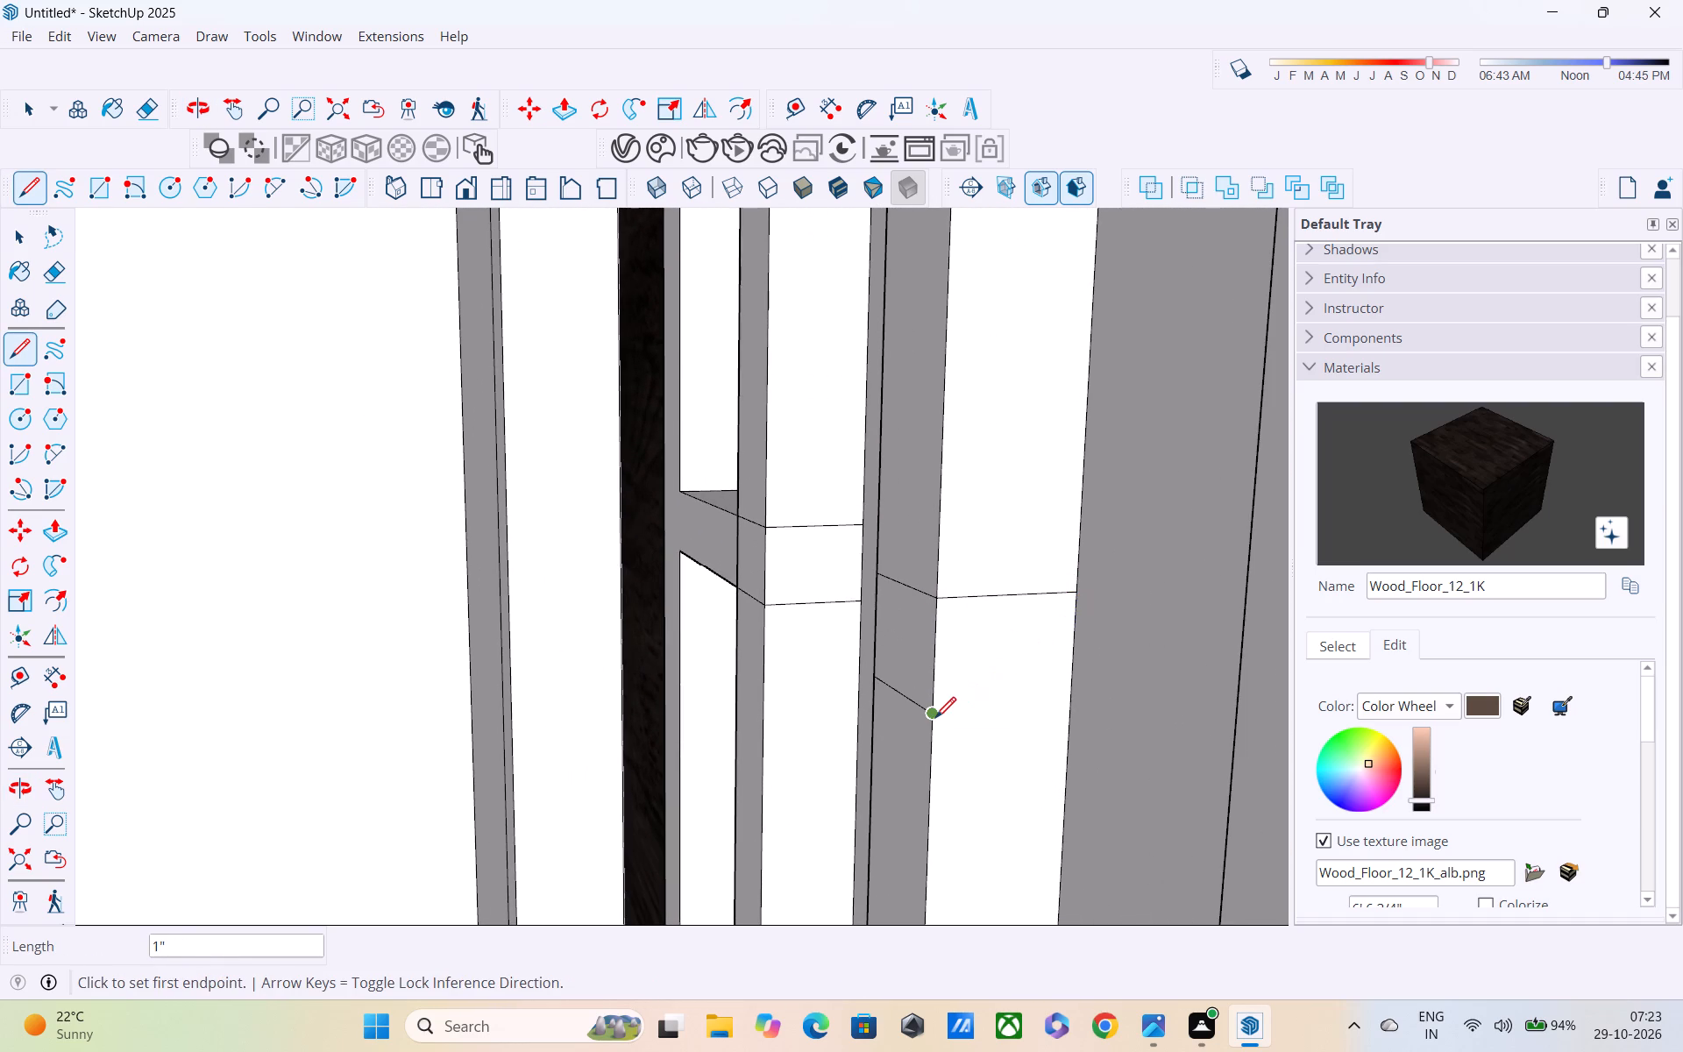
click(935, 720)
click(1067, 714)
Push/Pull the outlined side faces of both vertical bars across the second and third openings to complete the crossbar.
scroll(1068, 714, down, 4)
shift+middle_drag(1048, 735, 948, 657)
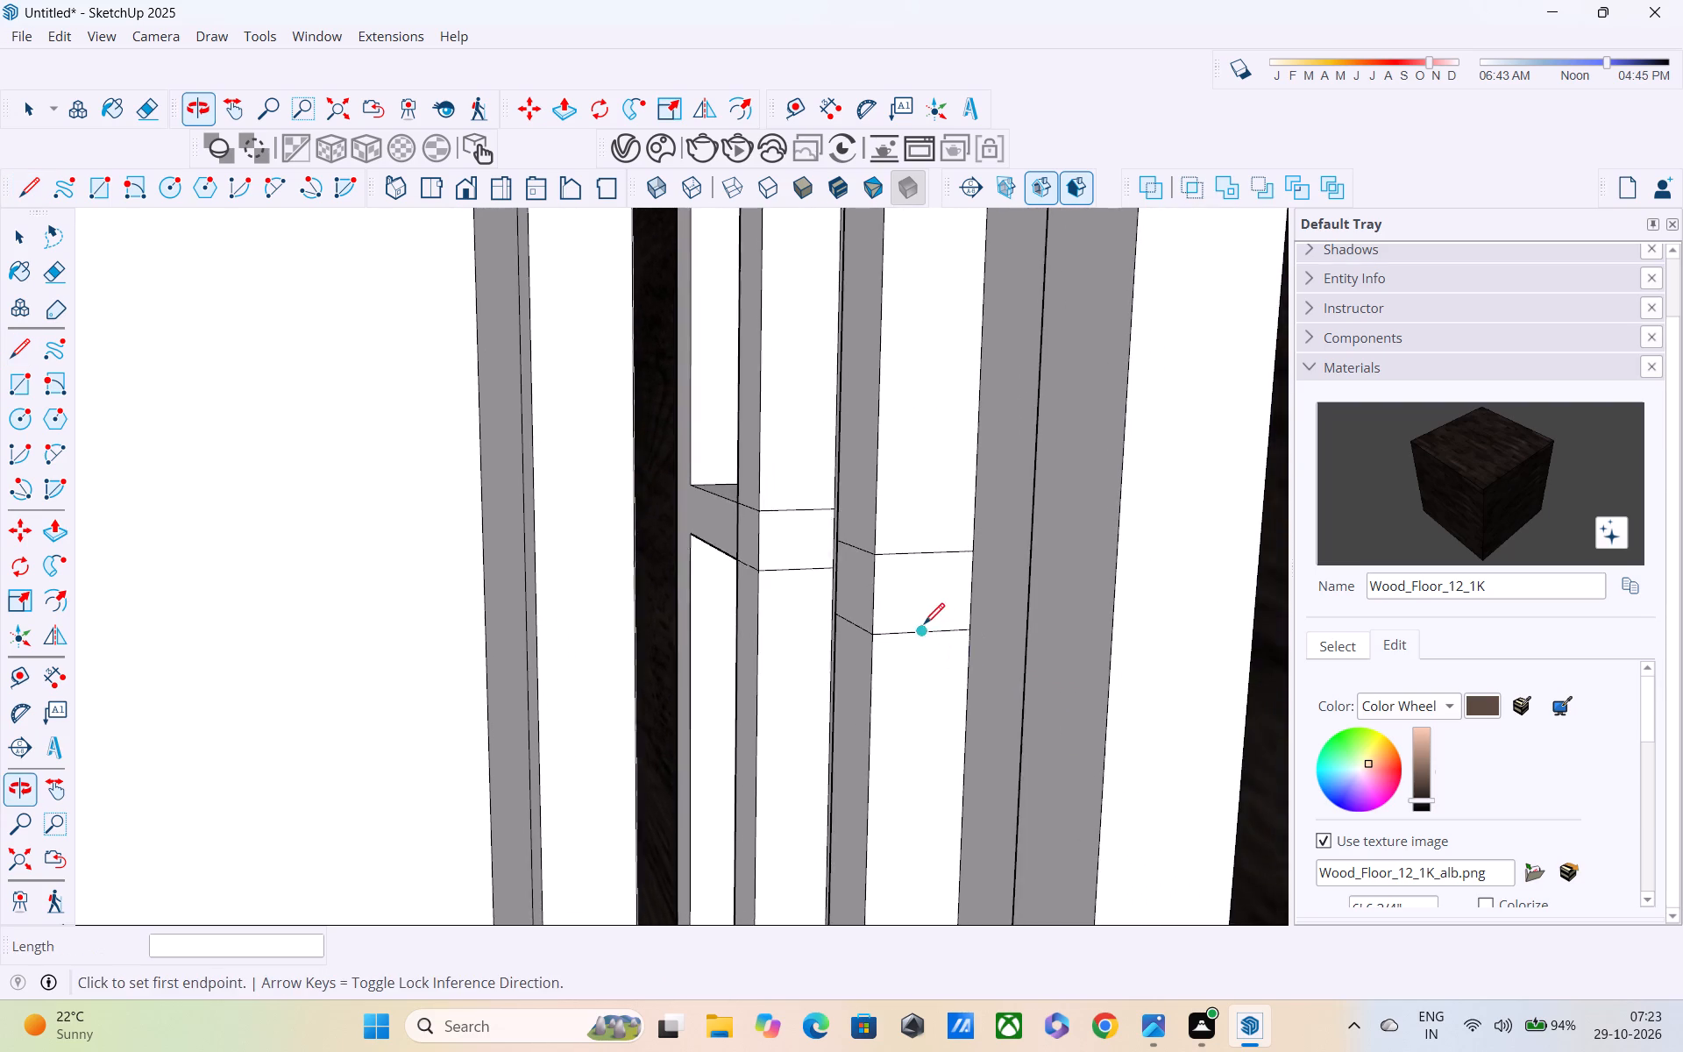
scroll(922, 624, down, 5)
middle_drag(940, 629, 1237, 626)
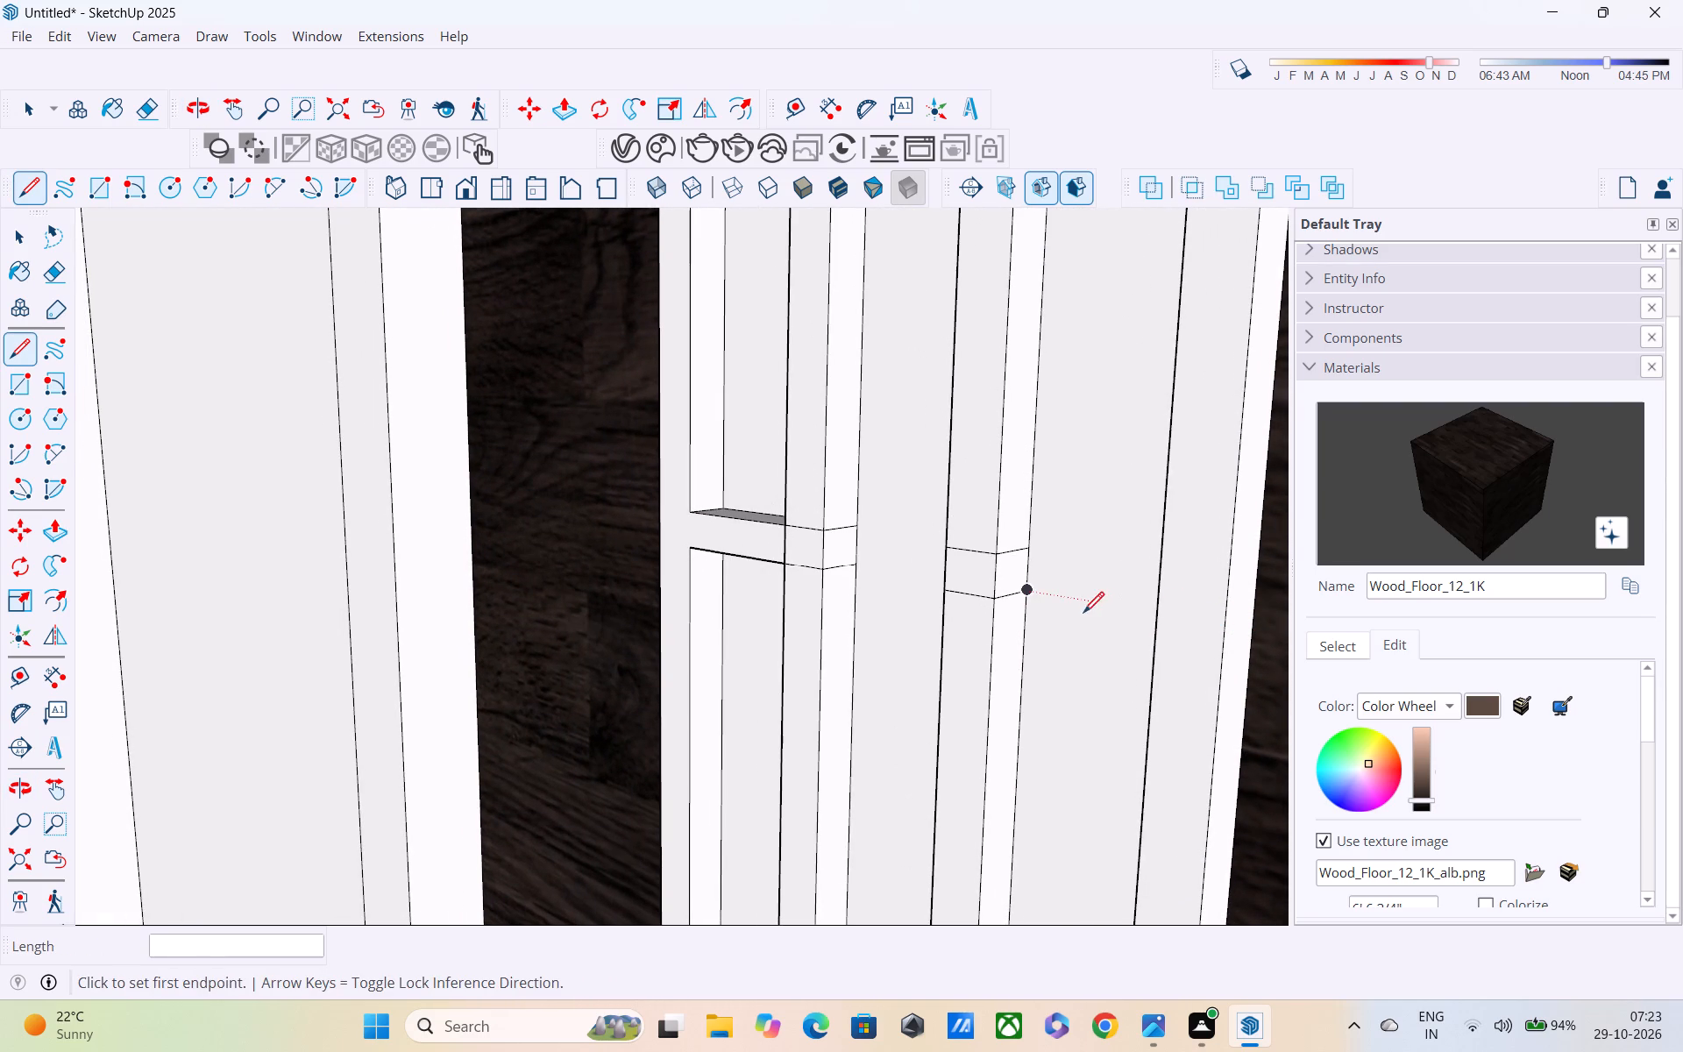
key(p)
click(847, 549)
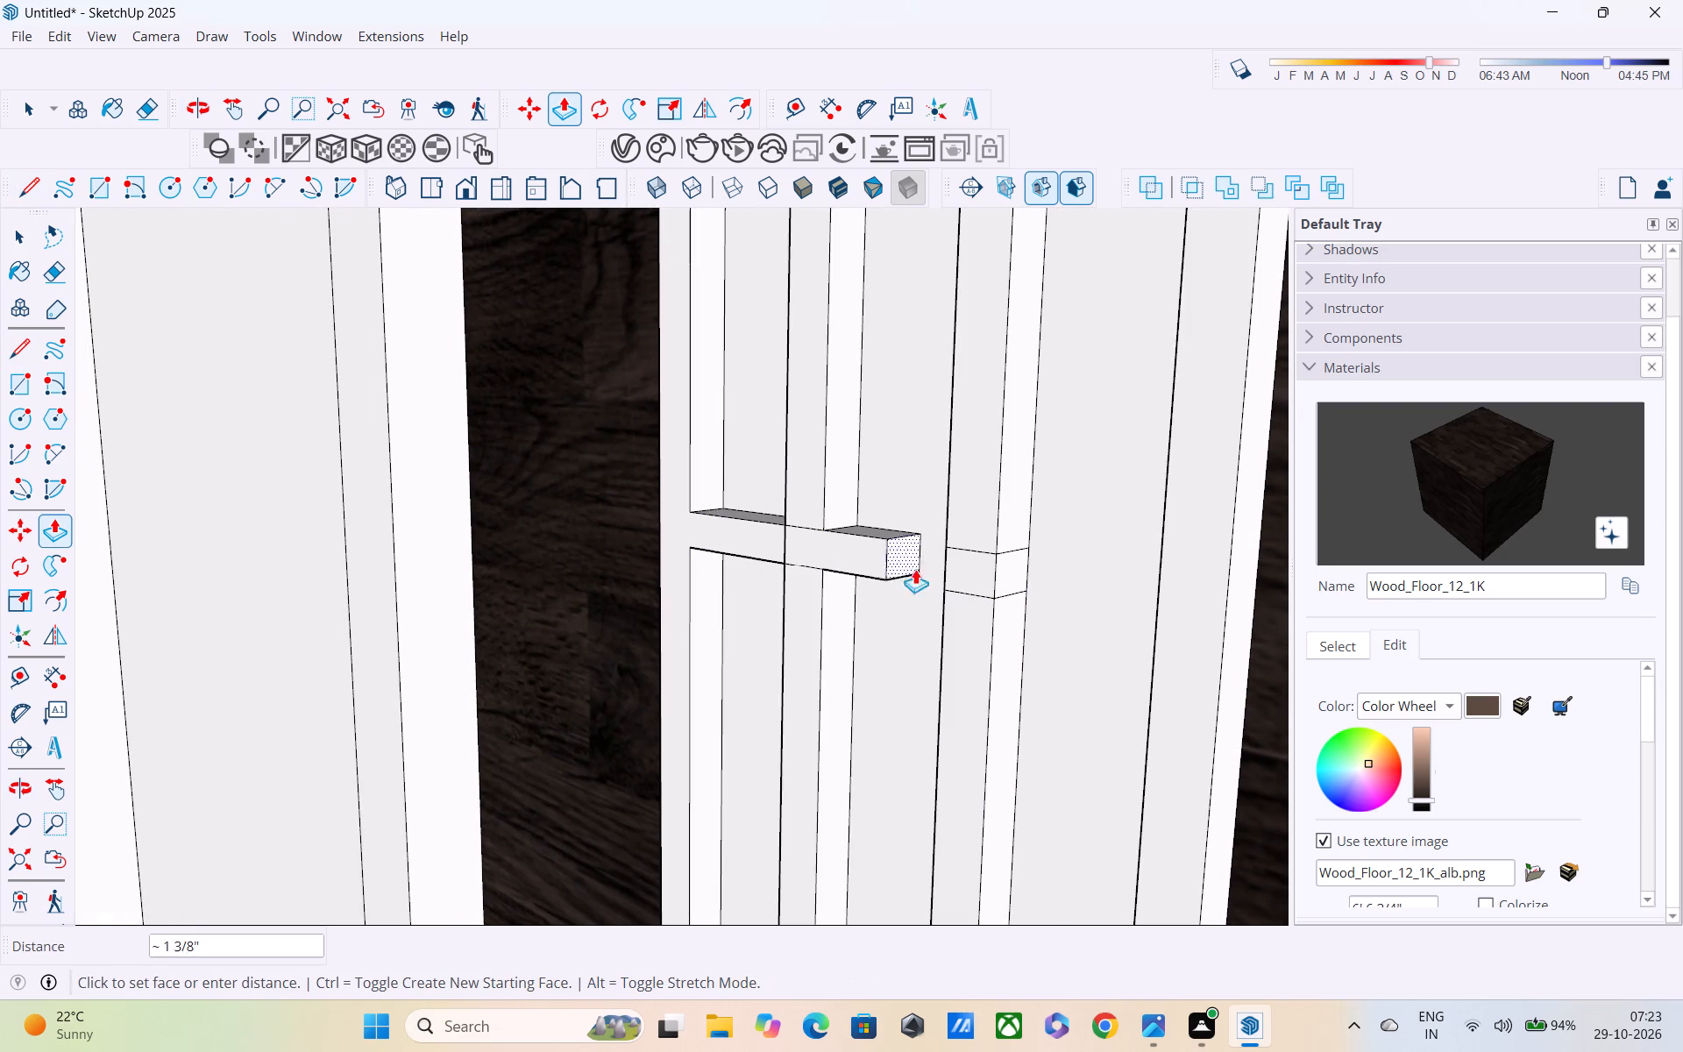
click(962, 593)
click(1000, 587)
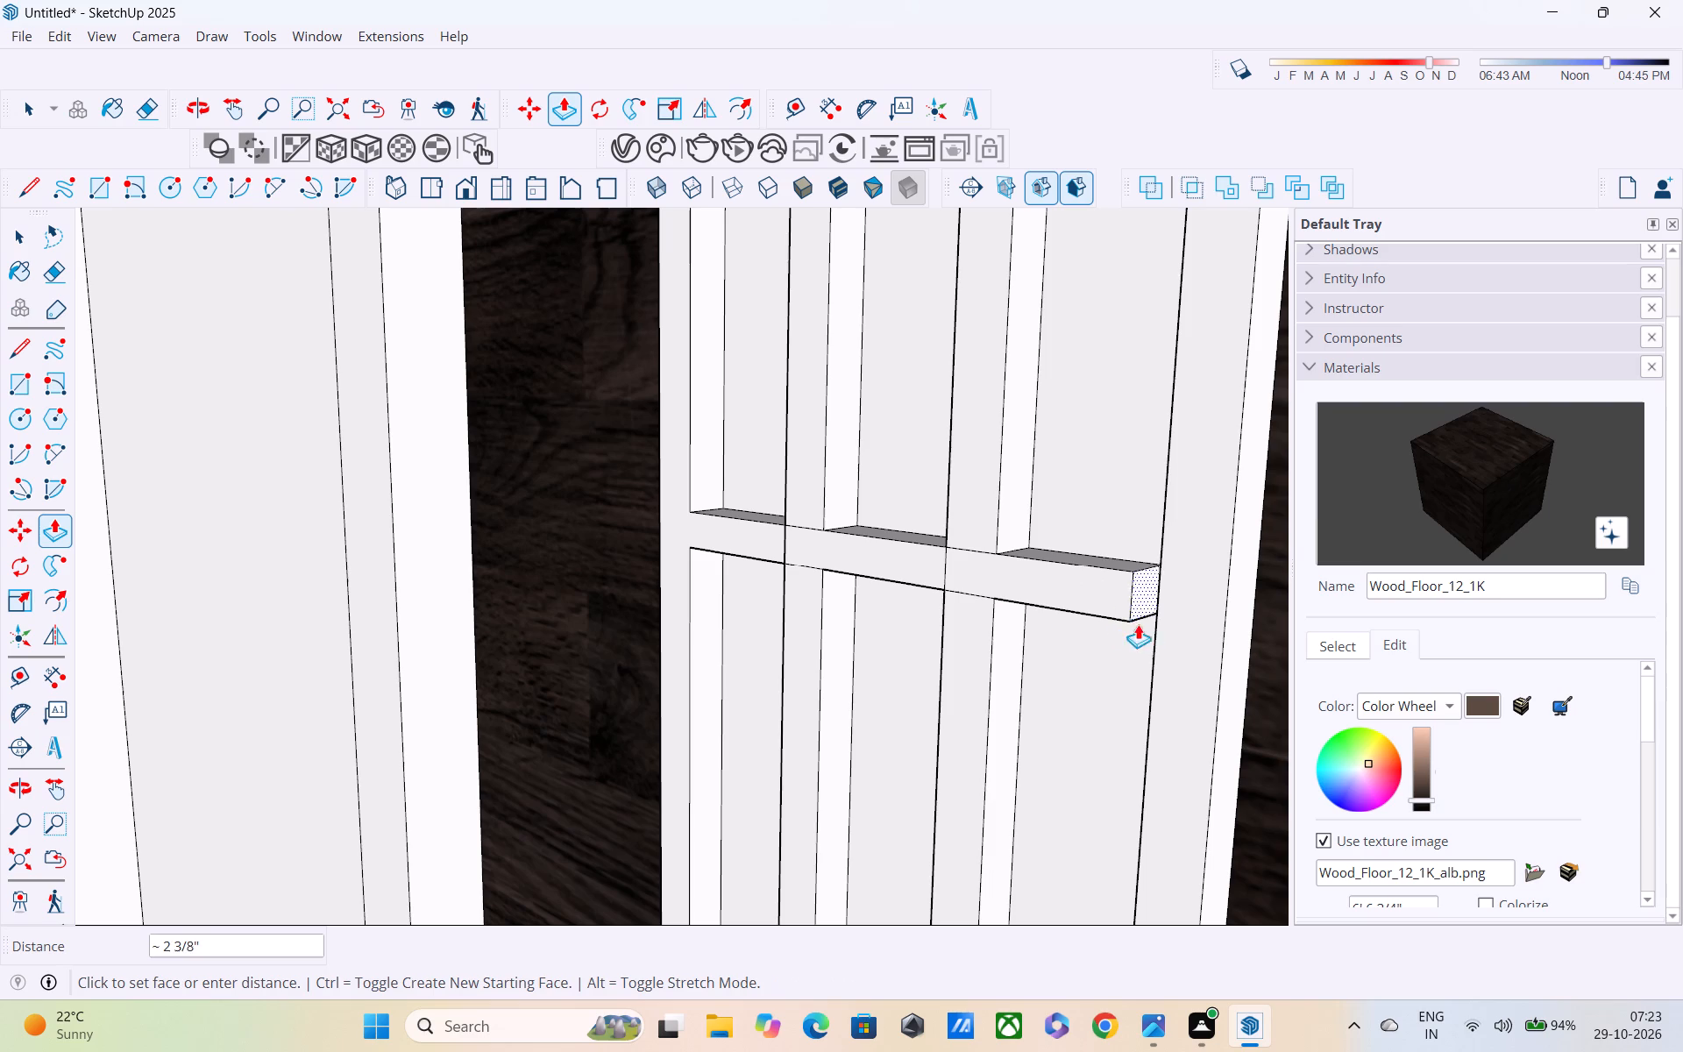
click(1177, 647)
Erase the leftover edges where the crossbar passes over the two vertical bars.
key(e)
scroll(937, 606, up, 1)
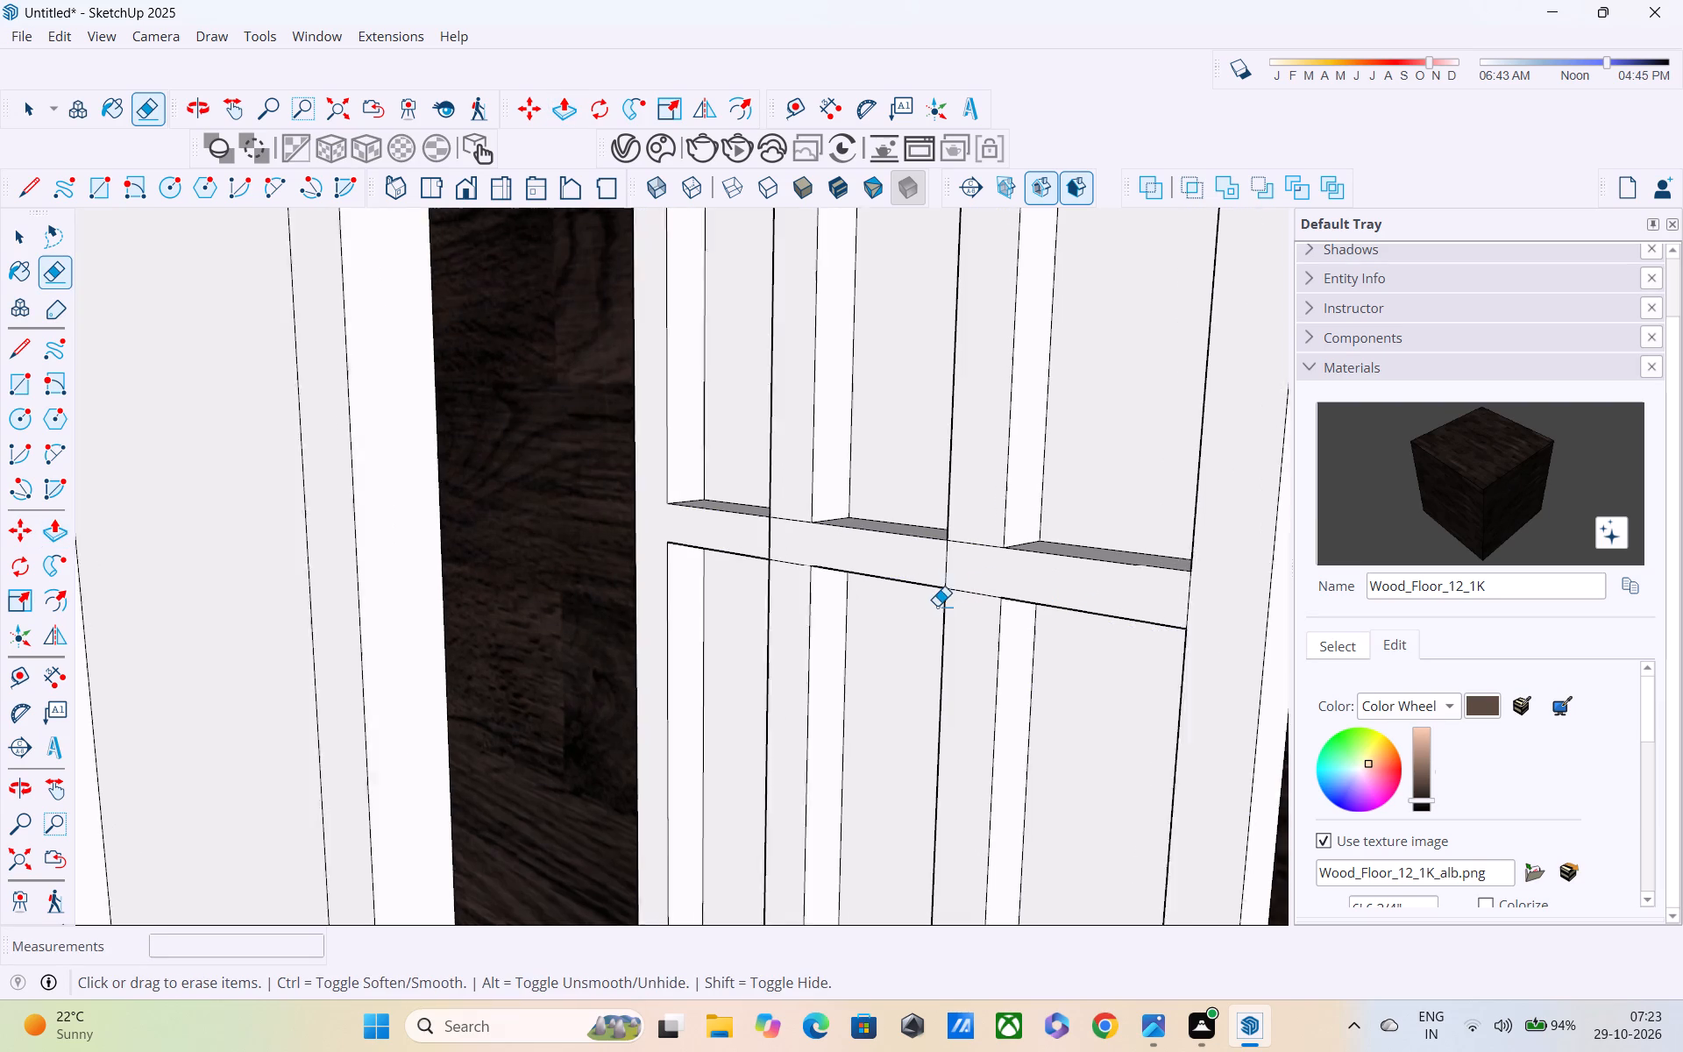
scroll(937, 606, up, 2)
drag(934, 552, 976, 588)
drag(982, 522, 989, 557)
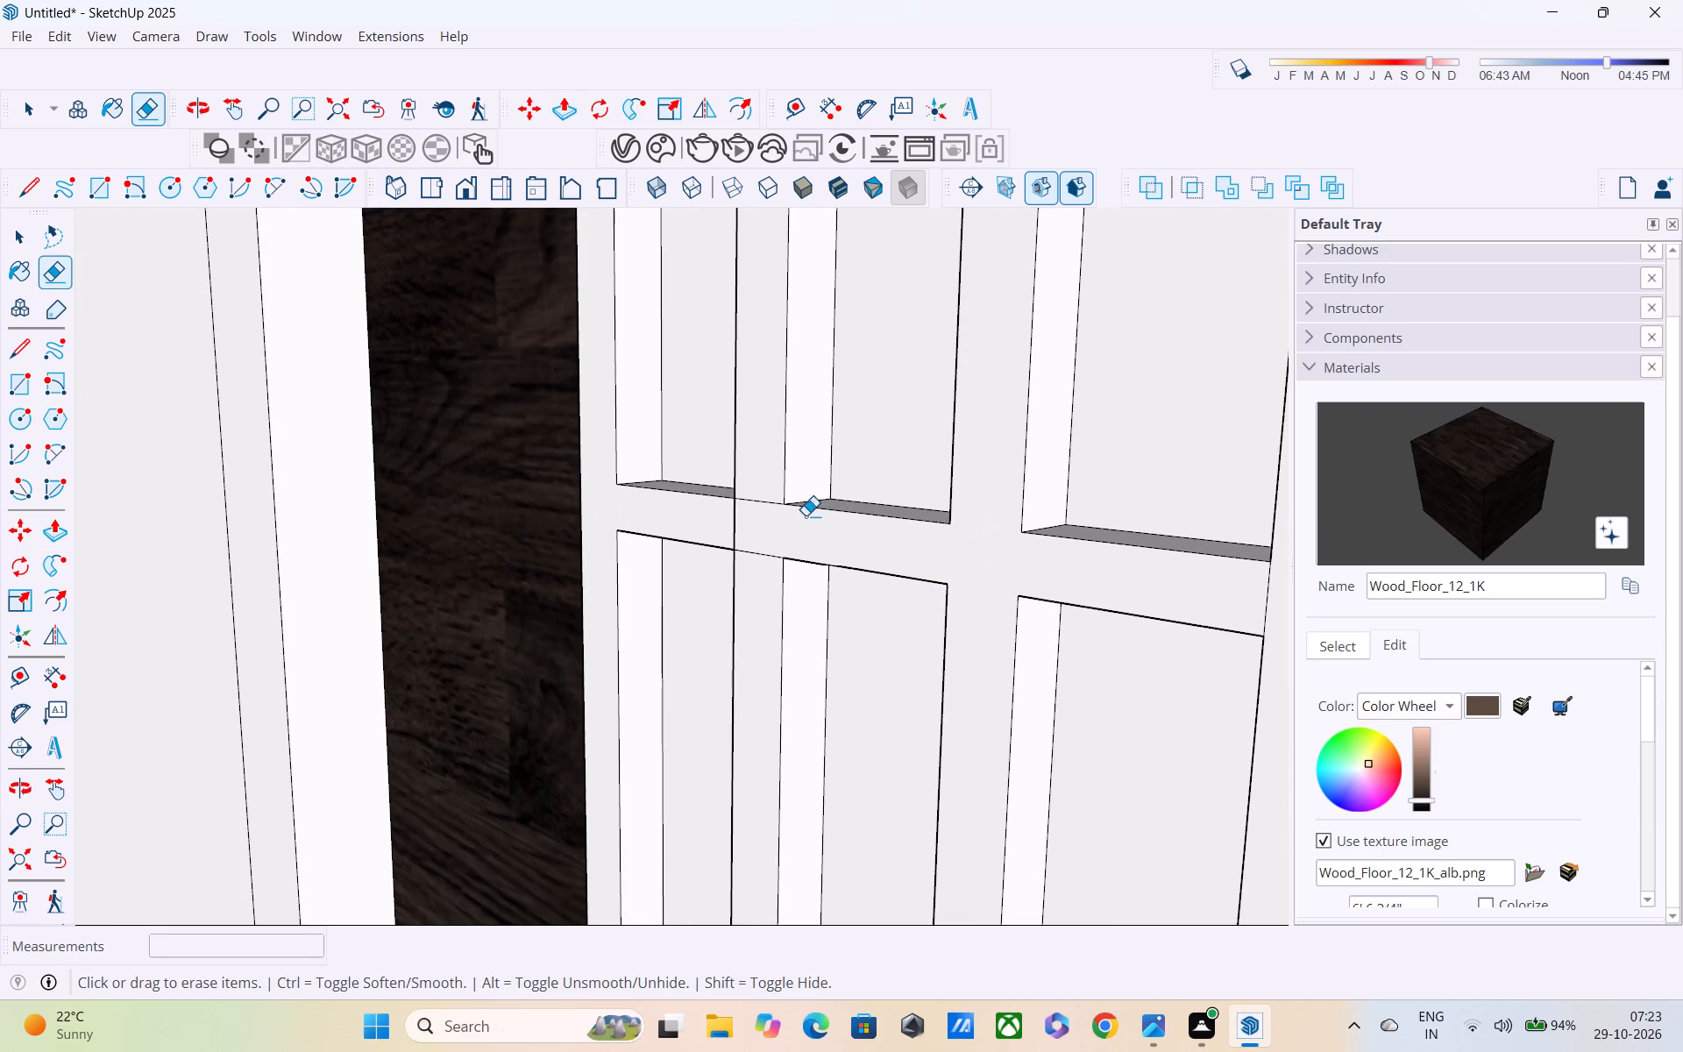
drag(714, 528, 744, 539)
drag(757, 488, 767, 518)
scroll(771, 529, down, 4)
middle_drag(781, 558, 999, 489)
scroll(762, 551, up, 3)
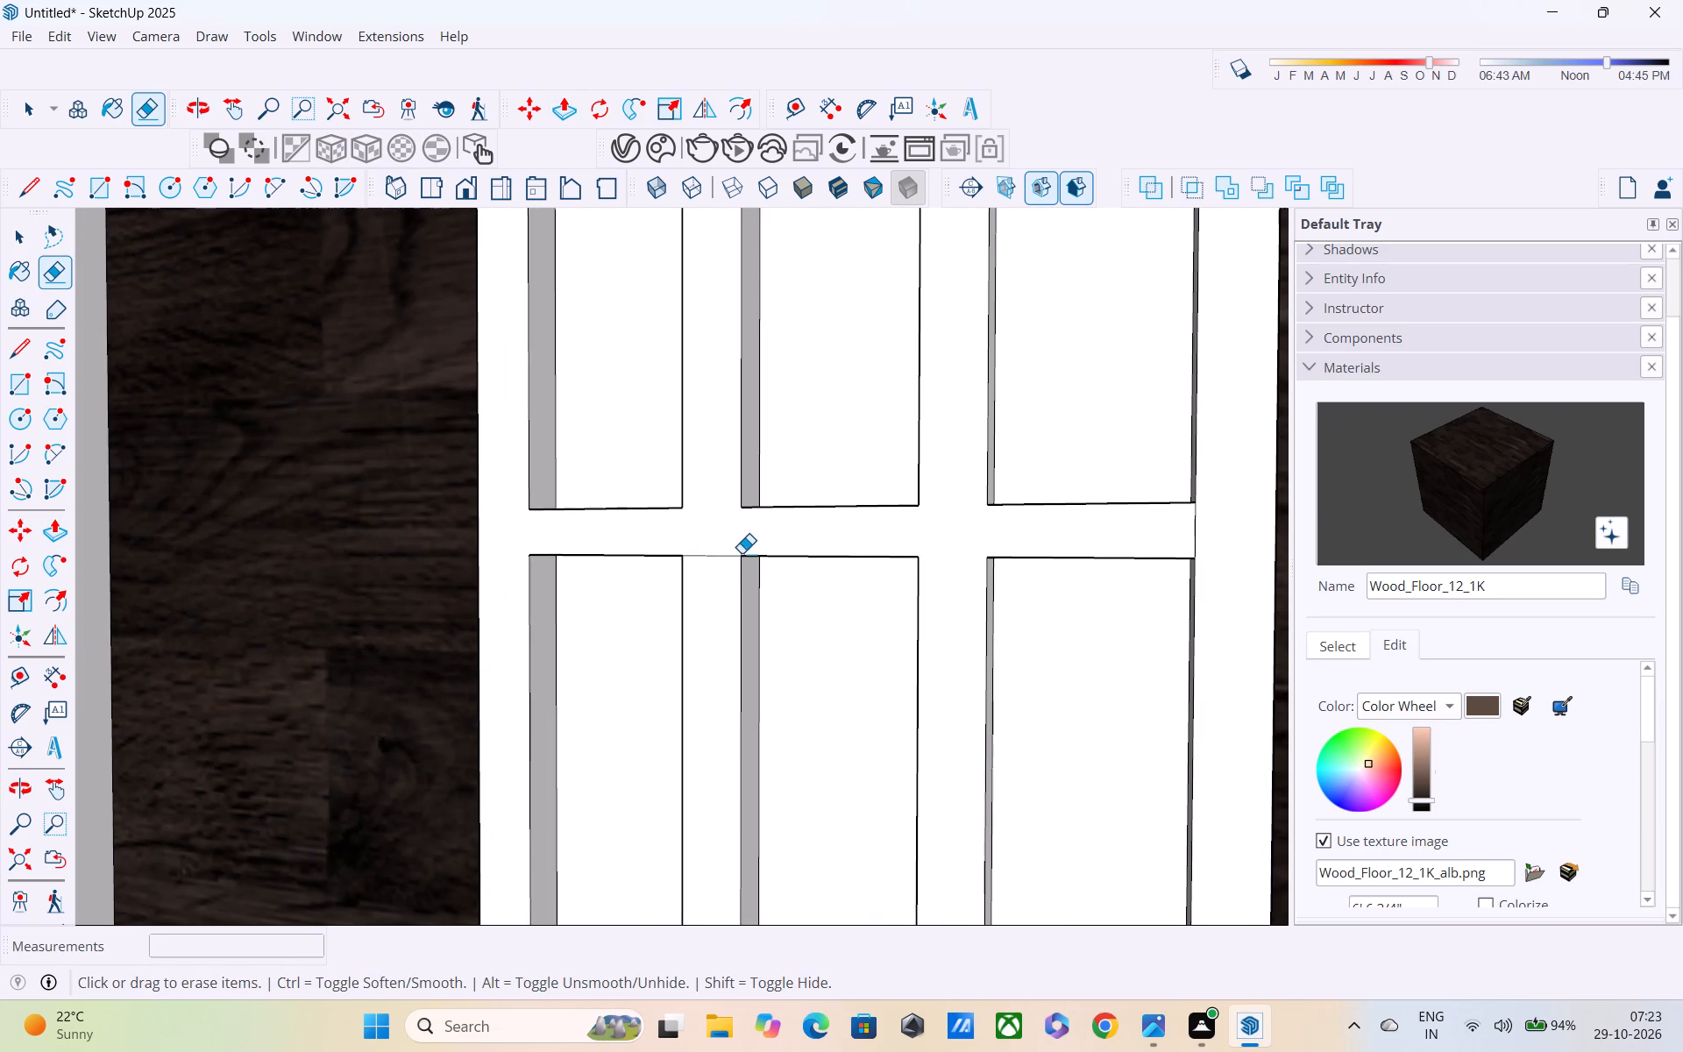
drag(724, 553, 719, 613)
Paint the door surface inside all six openings of the barred panel with the Wood_Floor_12_1K material.
scroll(718, 608, down, 17)
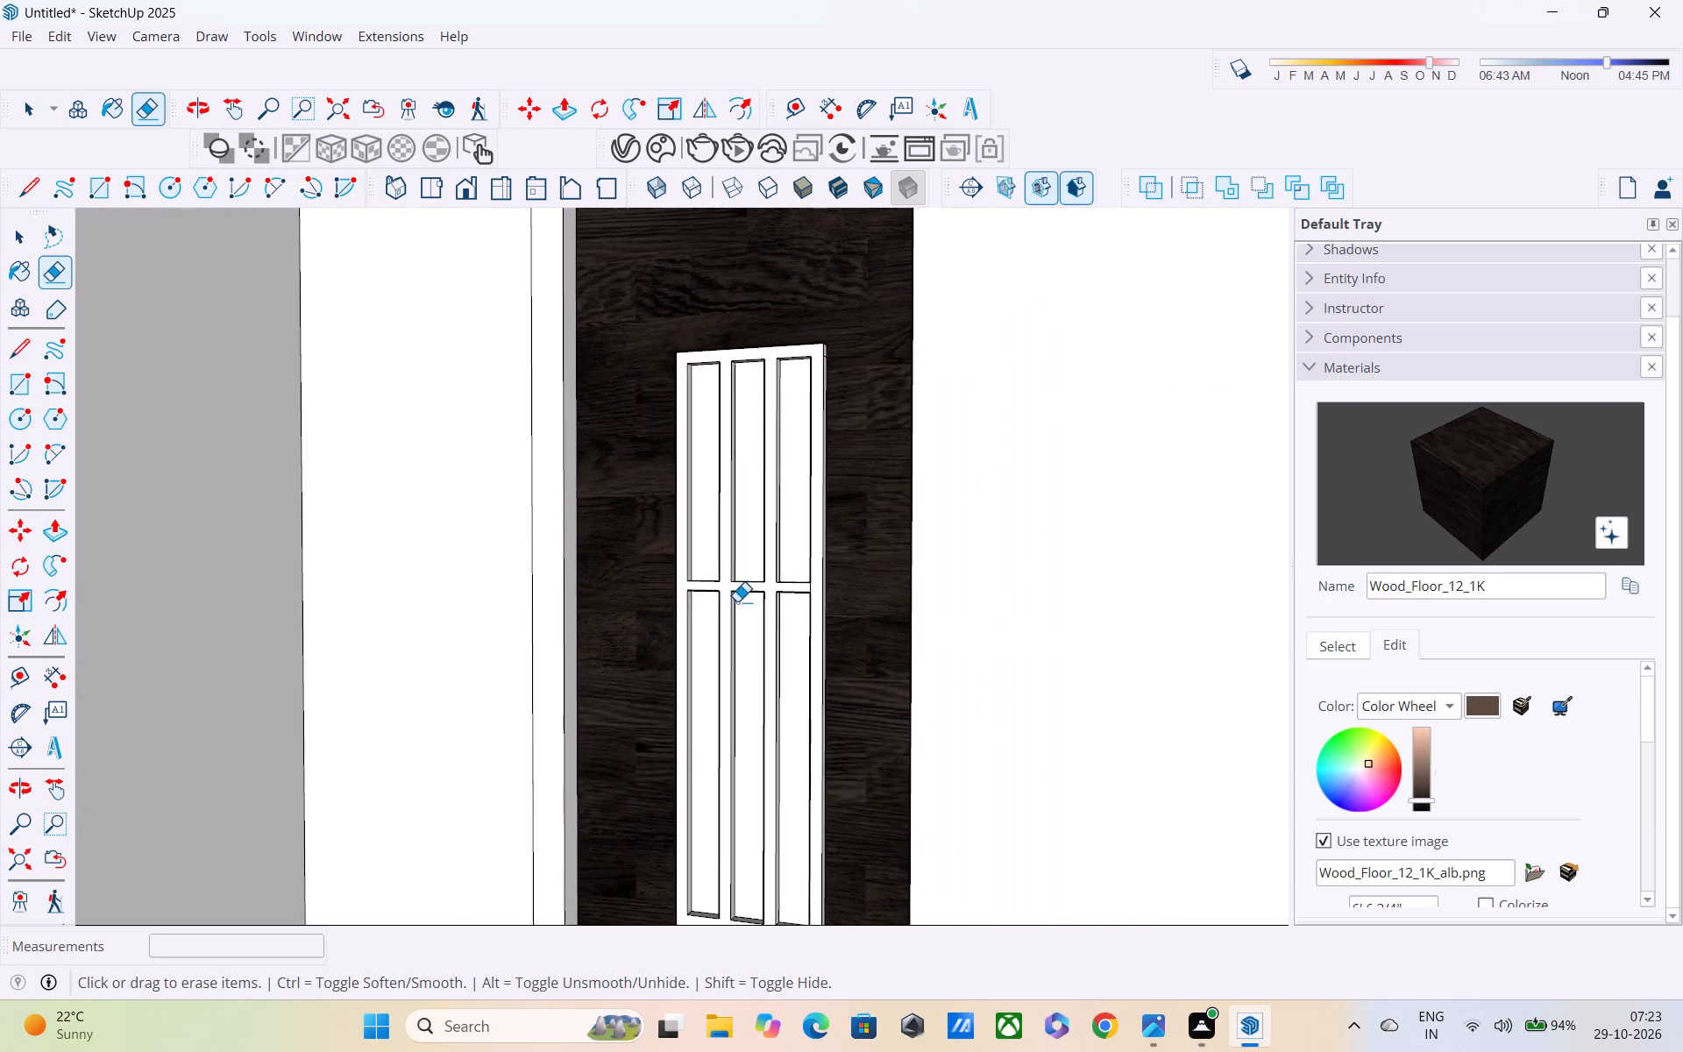
scroll(737, 601, down, 6)
key(space)
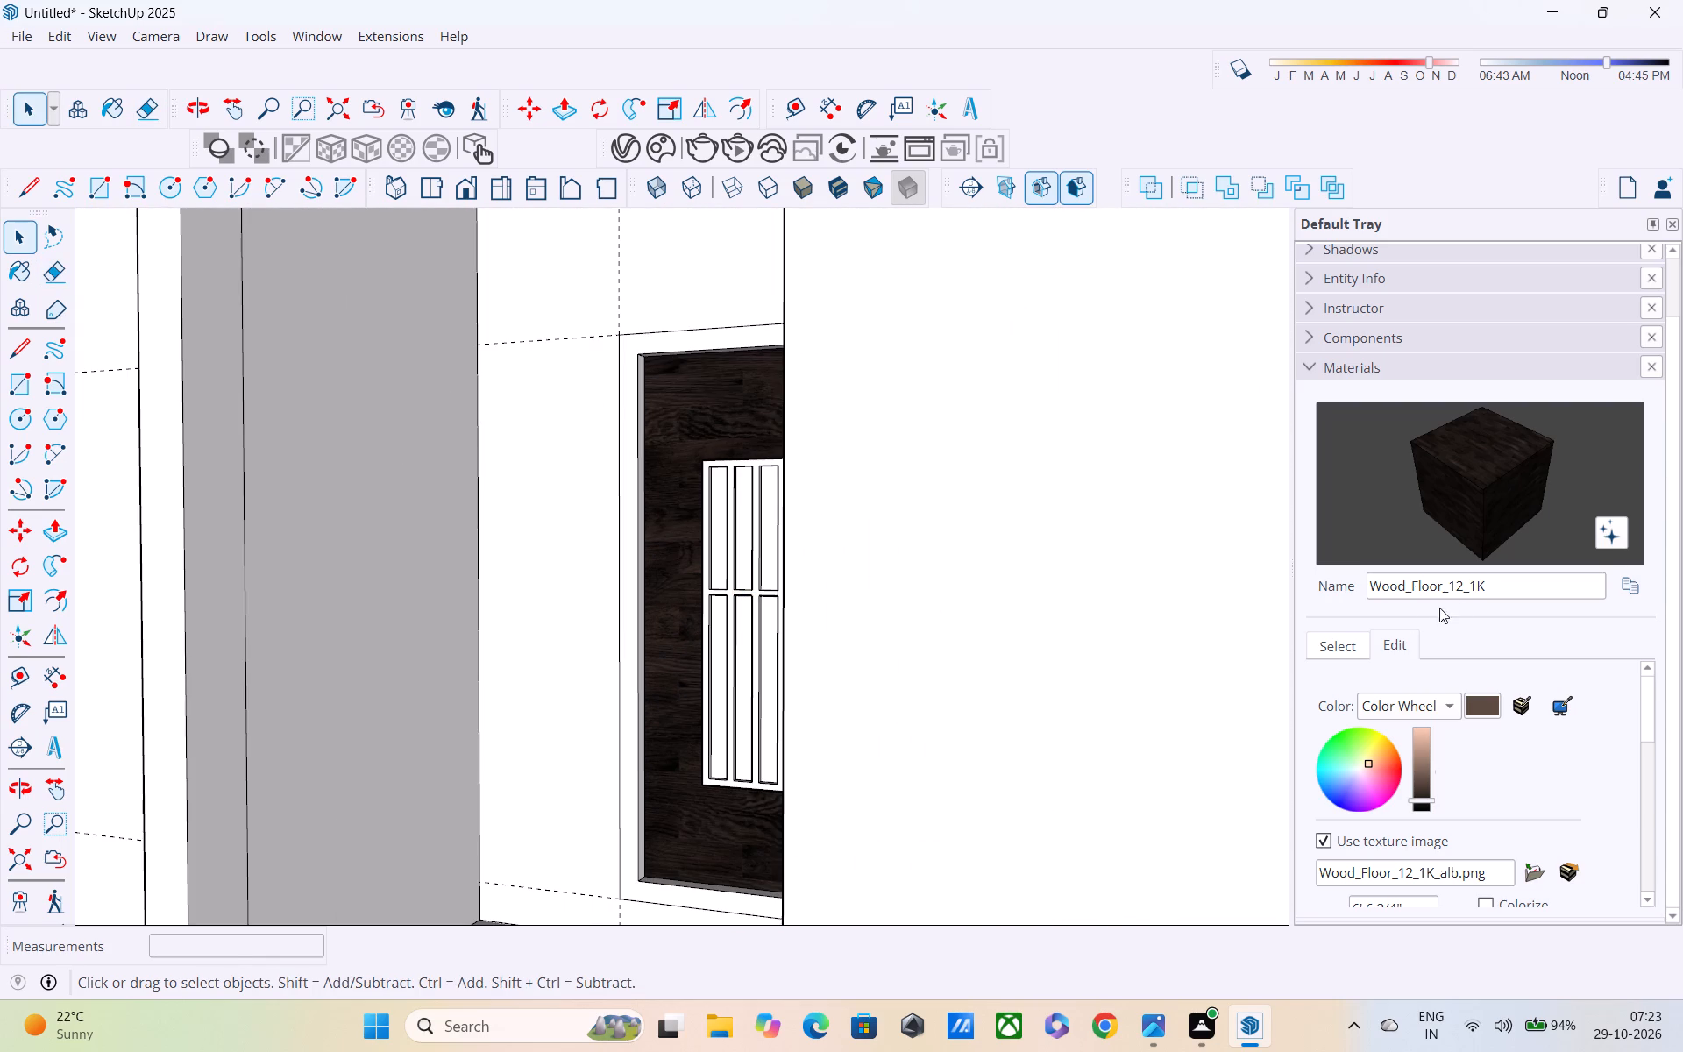
click(1498, 500)
scroll(698, 532, up, 7)
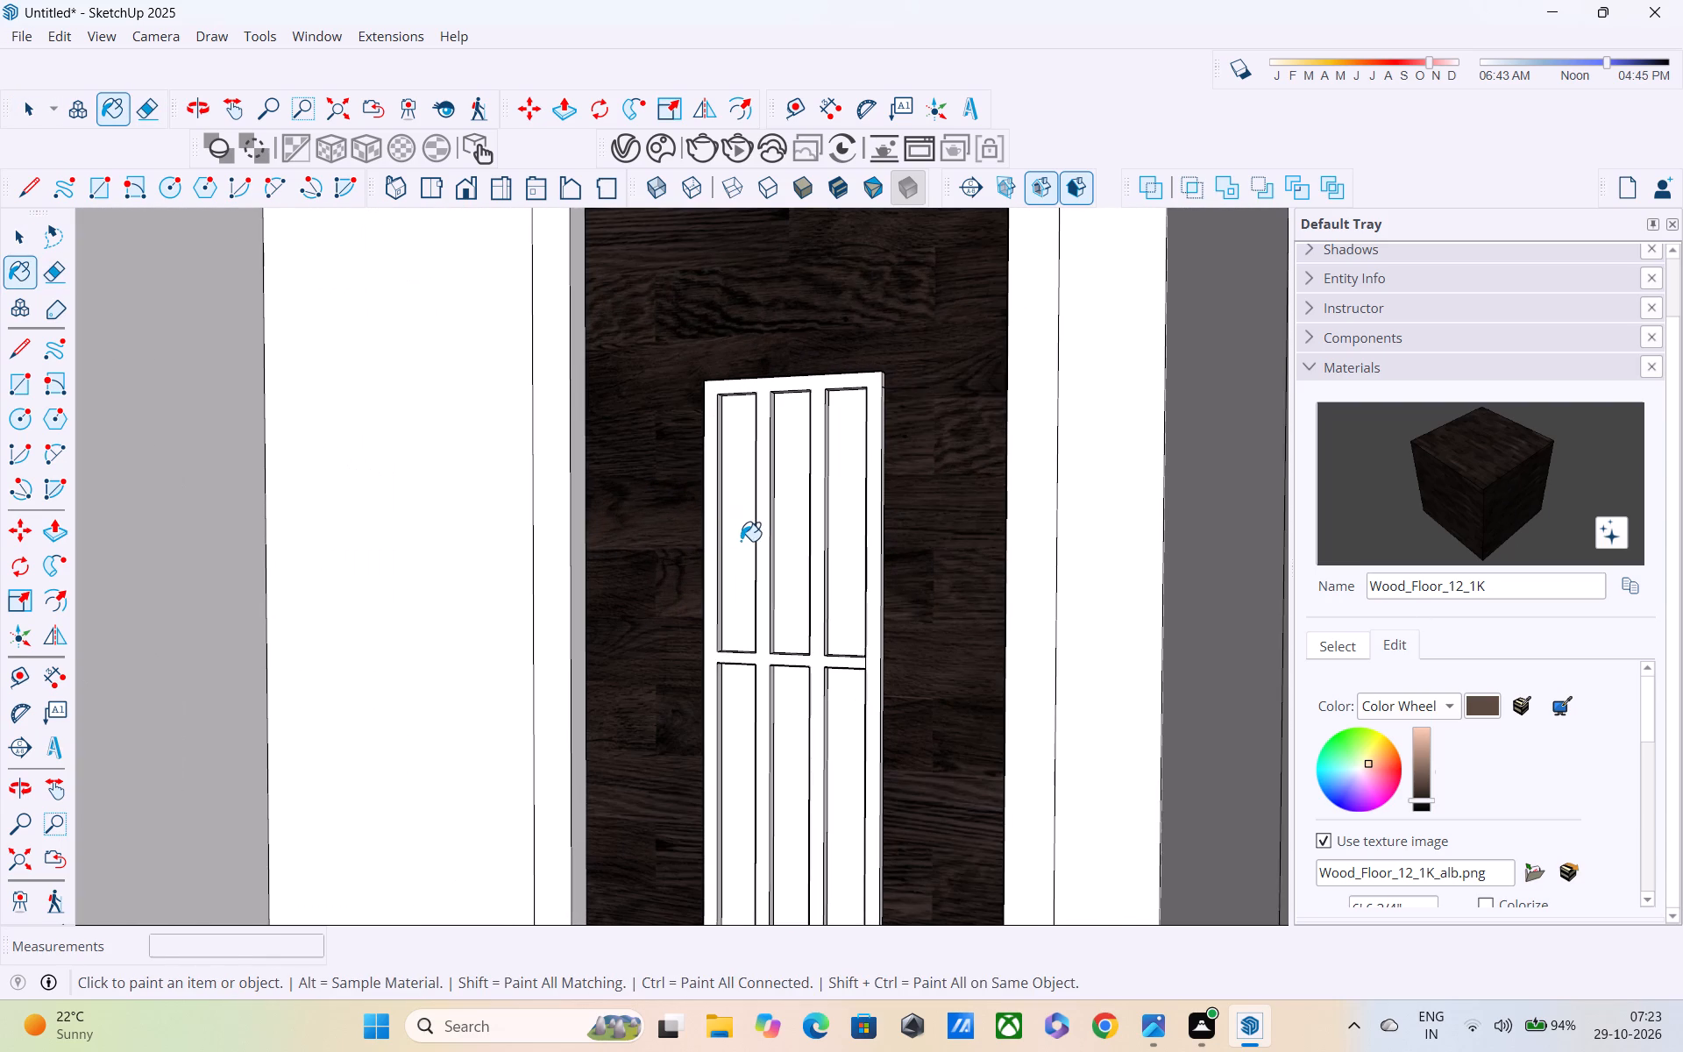
click(741, 541)
click(795, 577)
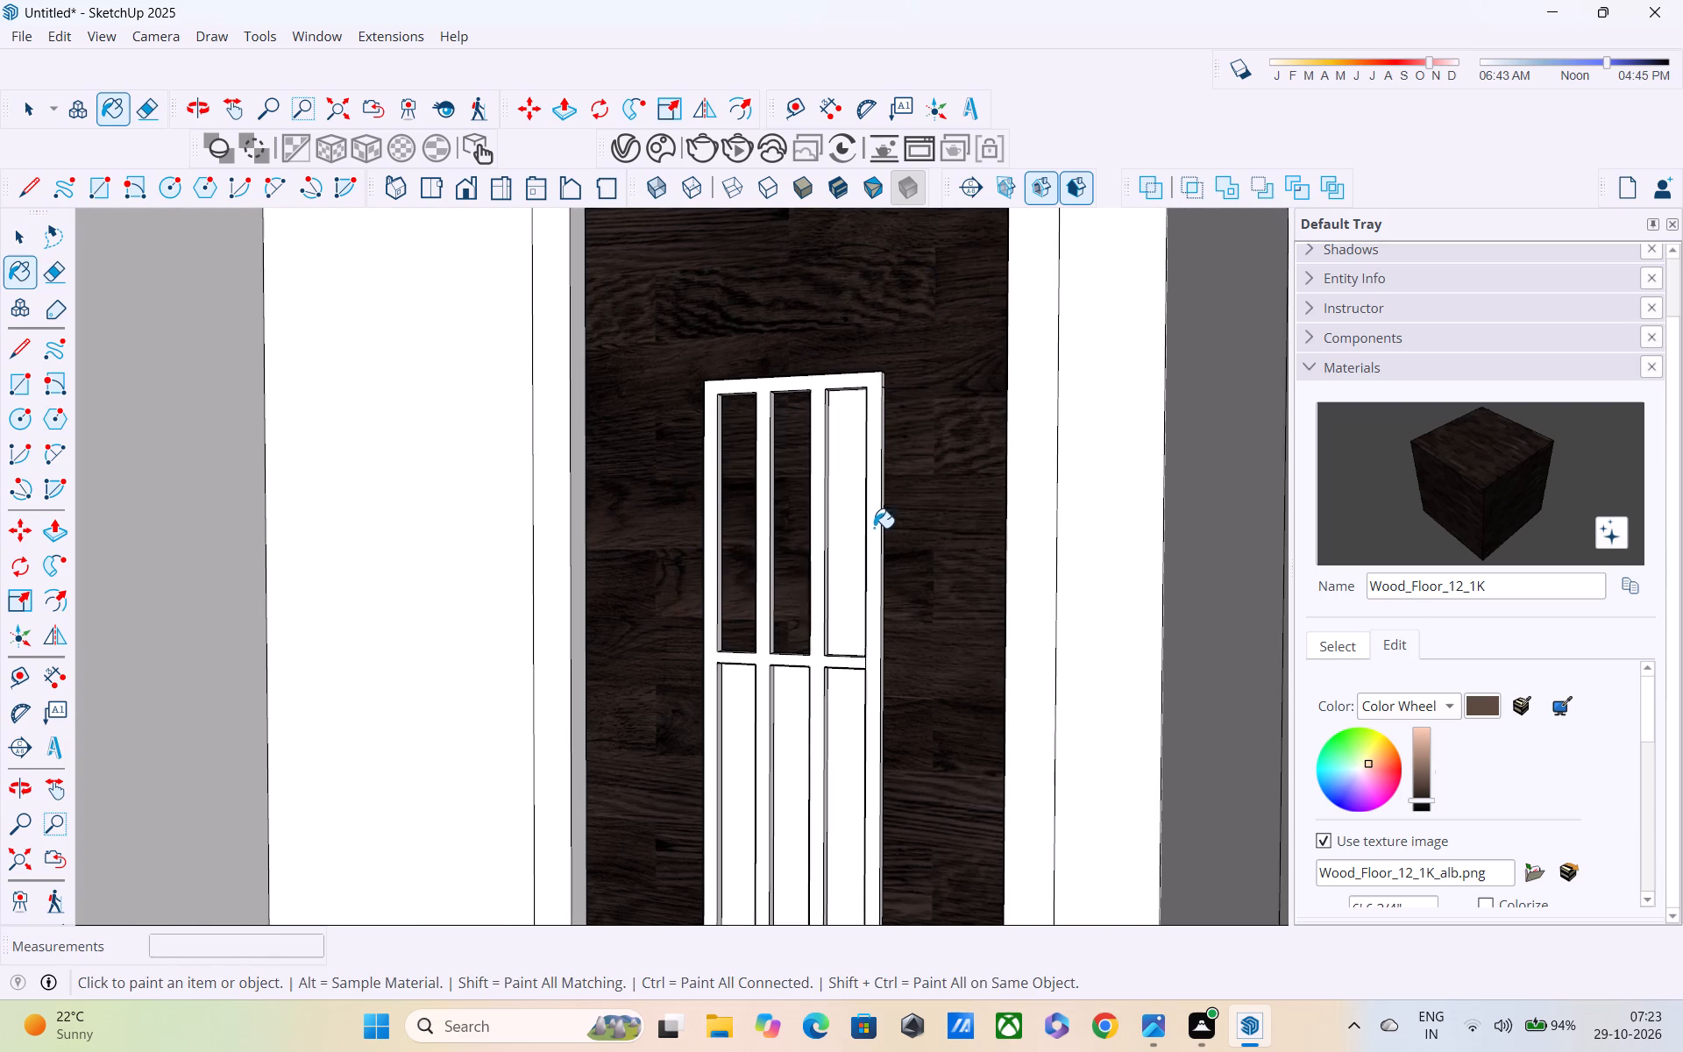
click(856, 498)
click(842, 758)
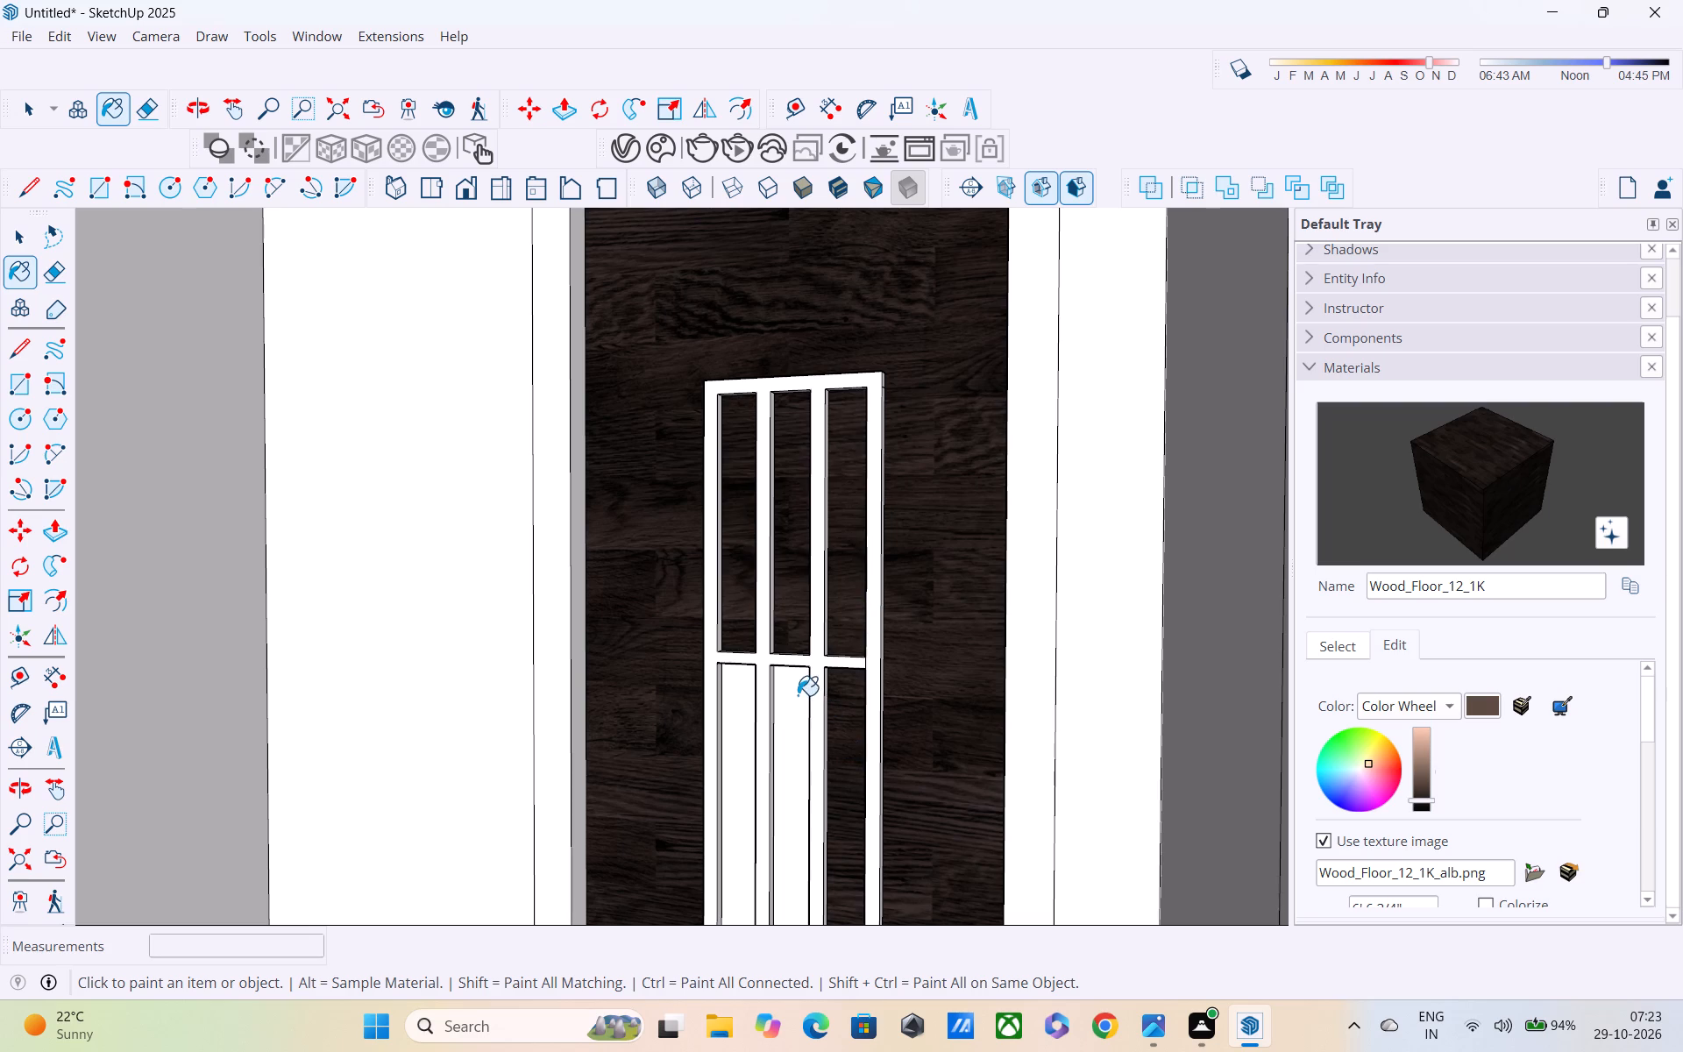
click(798, 695)
click(740, 714)
scroll(732, 712, down, 13)
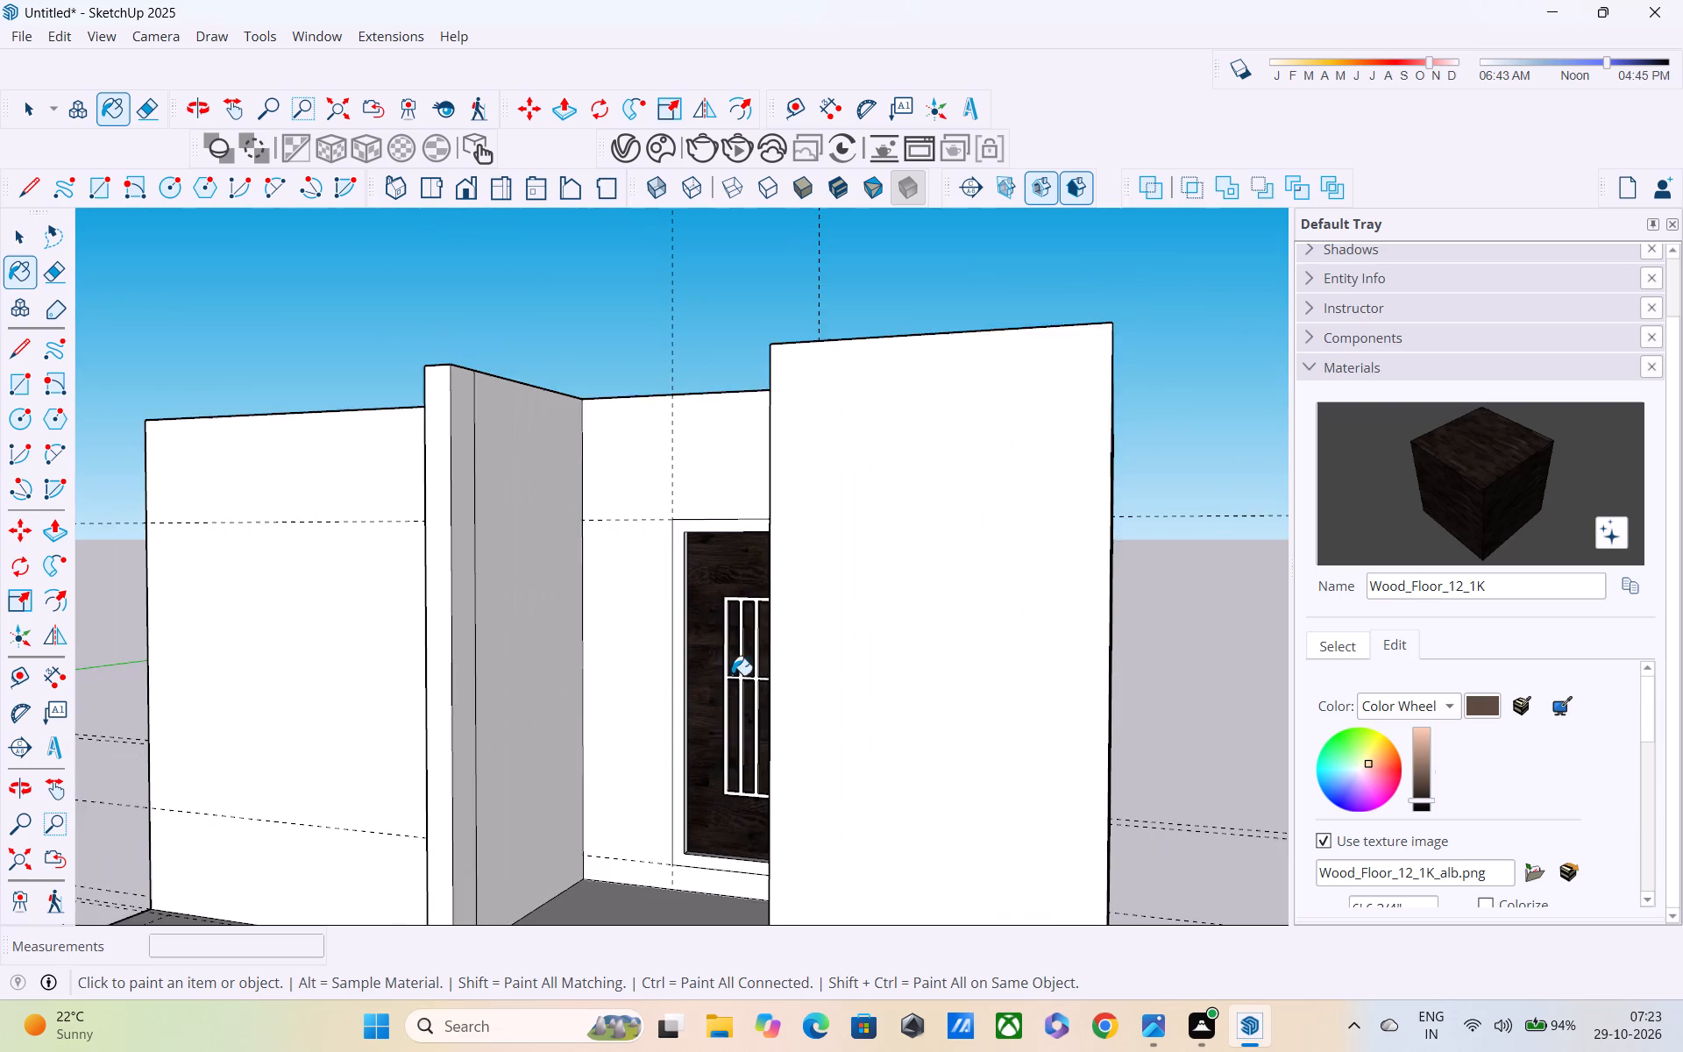
key(space)
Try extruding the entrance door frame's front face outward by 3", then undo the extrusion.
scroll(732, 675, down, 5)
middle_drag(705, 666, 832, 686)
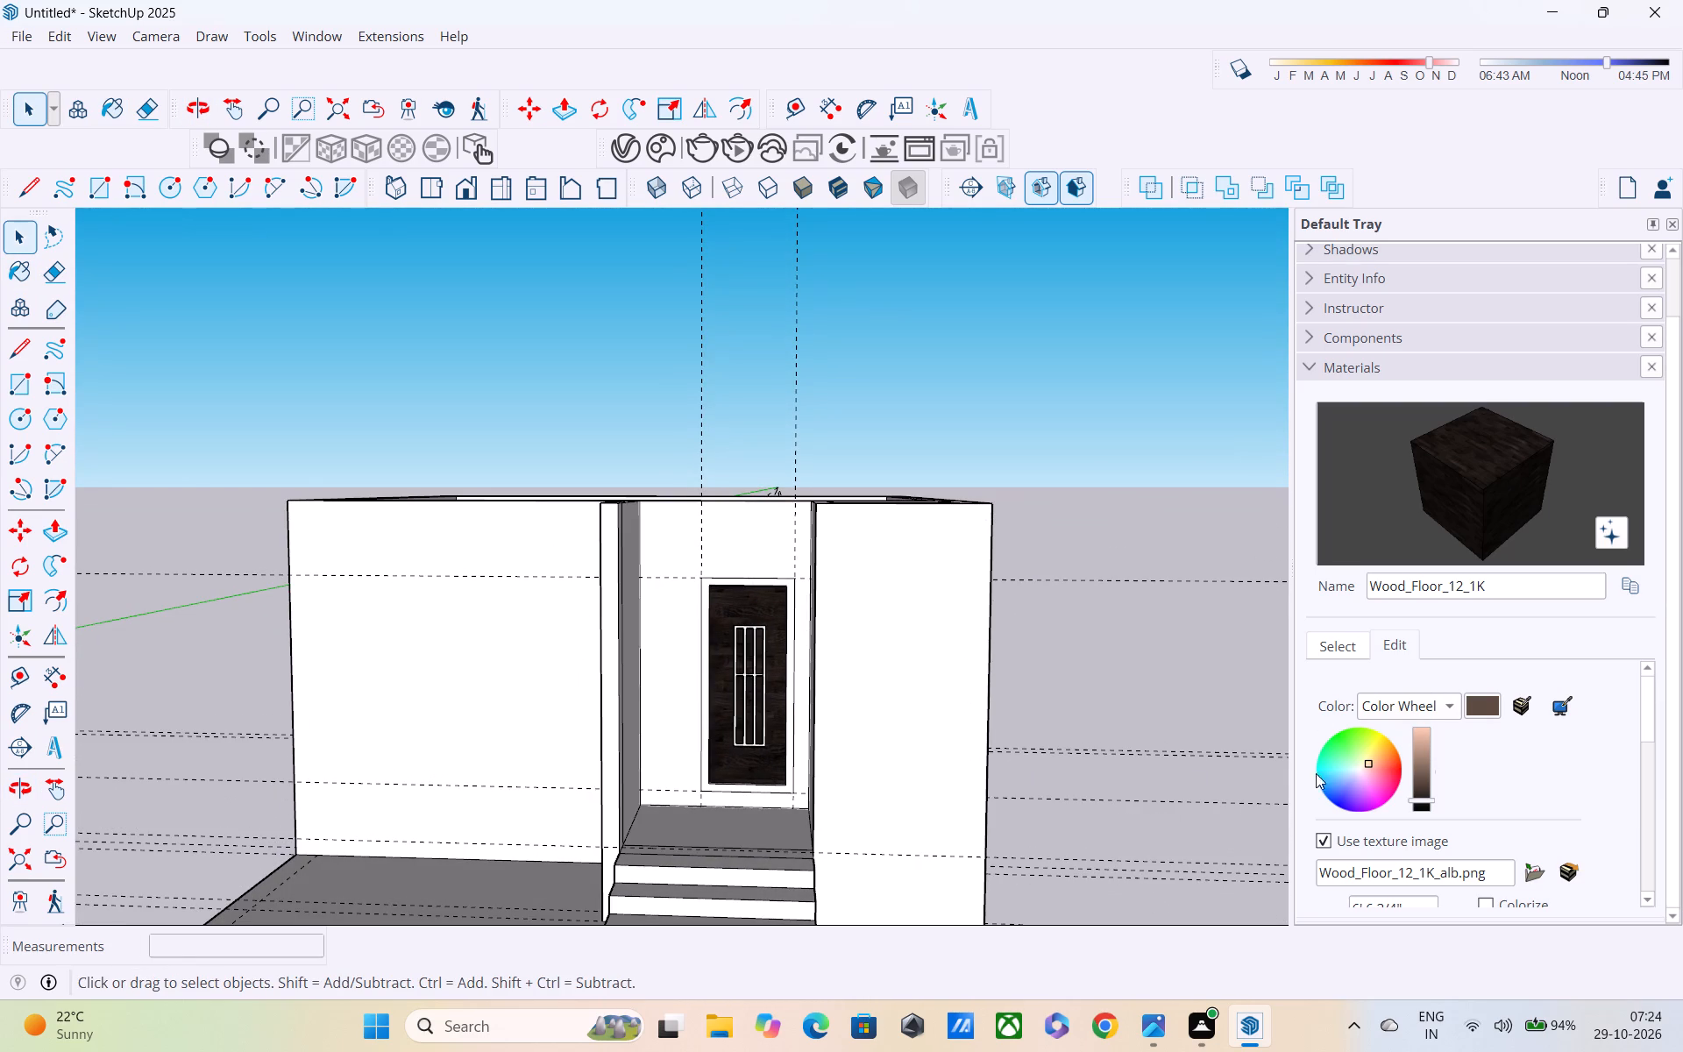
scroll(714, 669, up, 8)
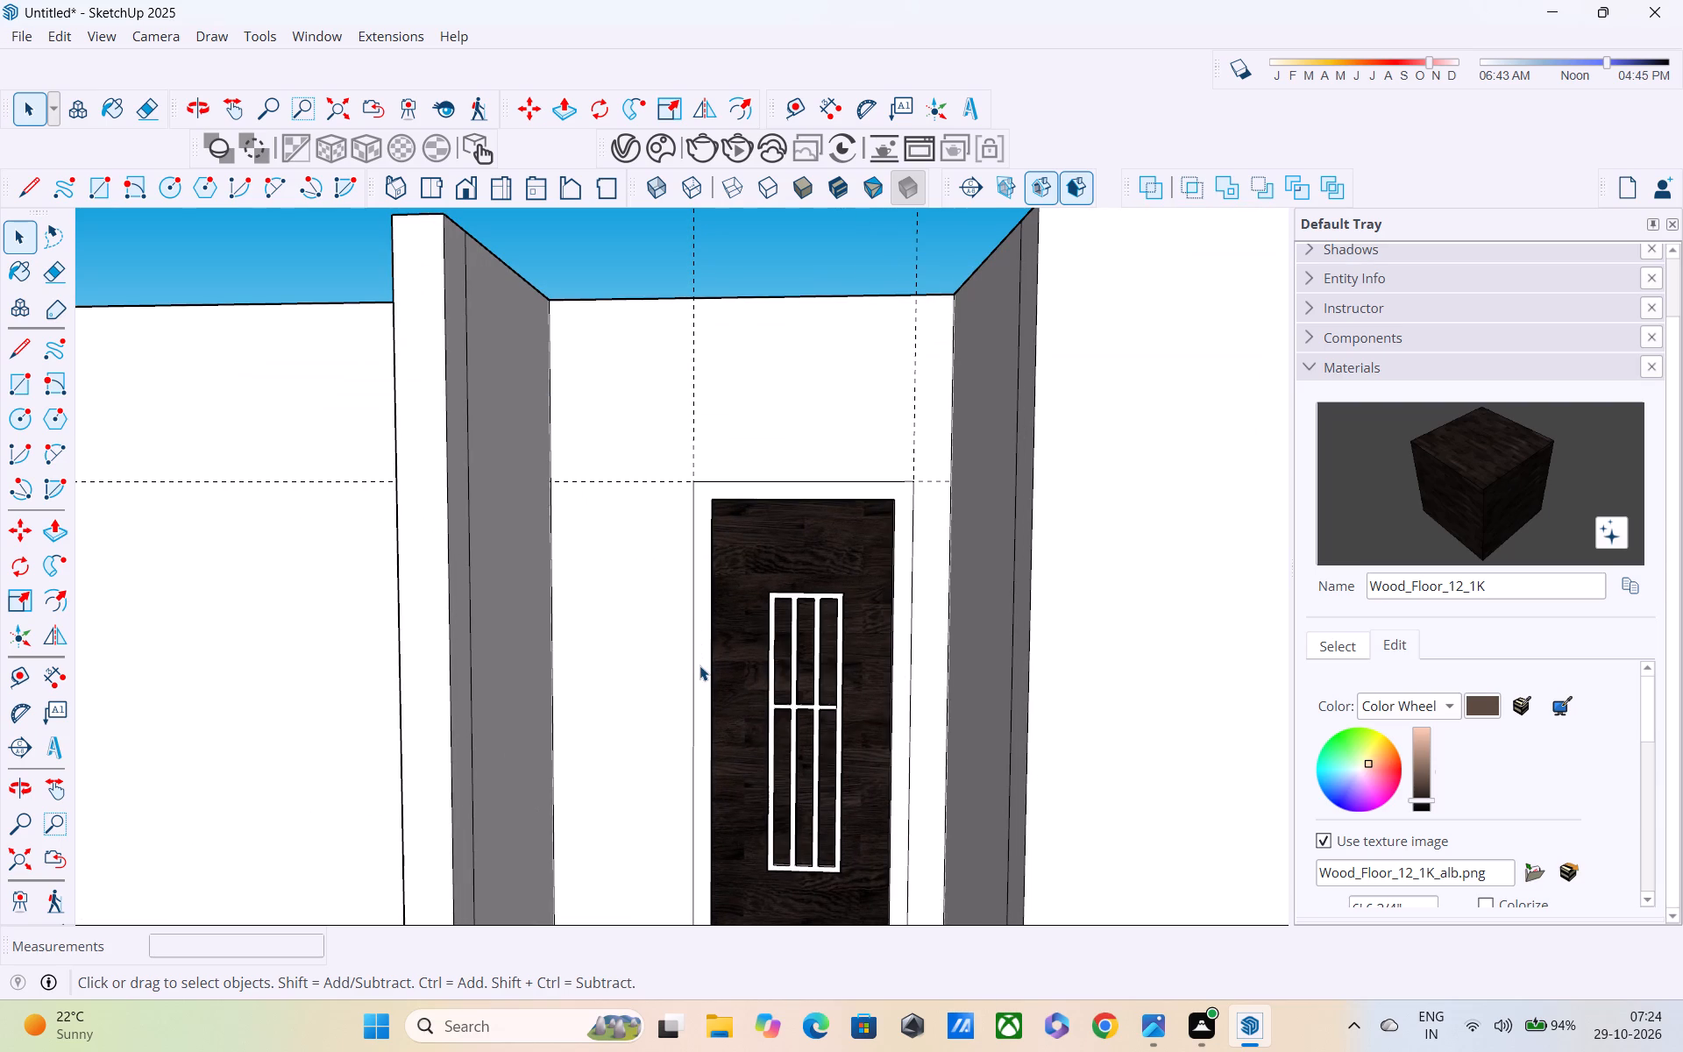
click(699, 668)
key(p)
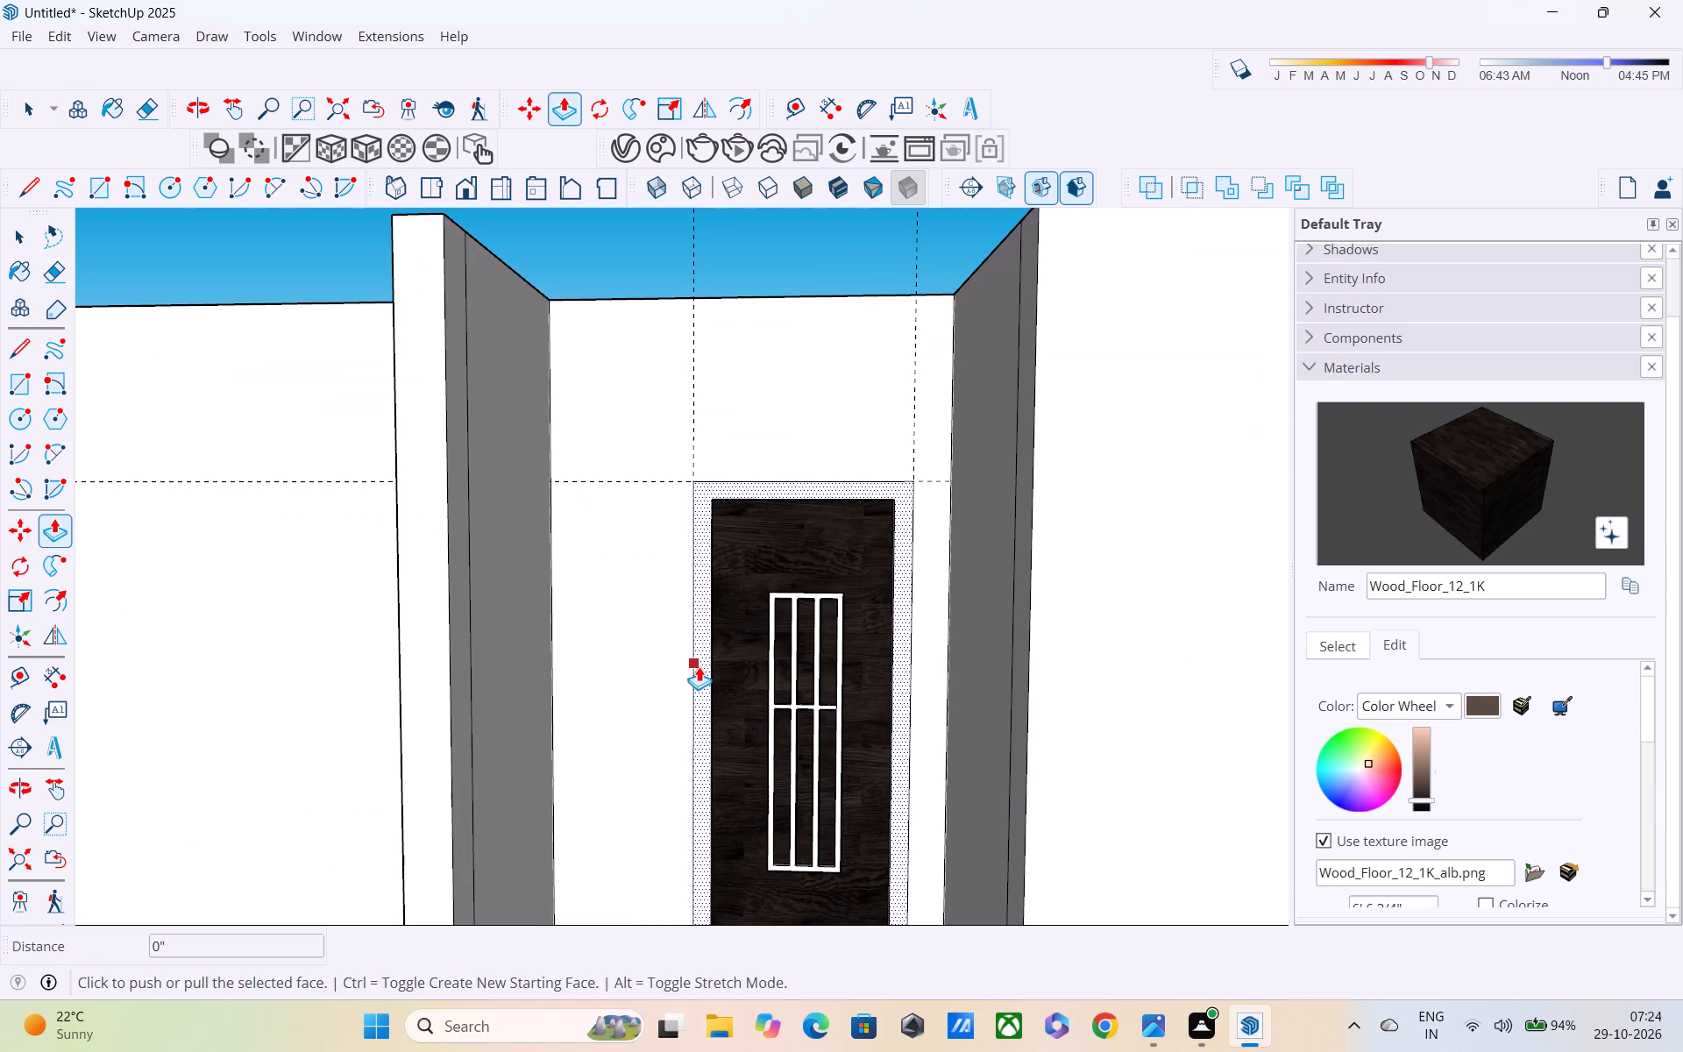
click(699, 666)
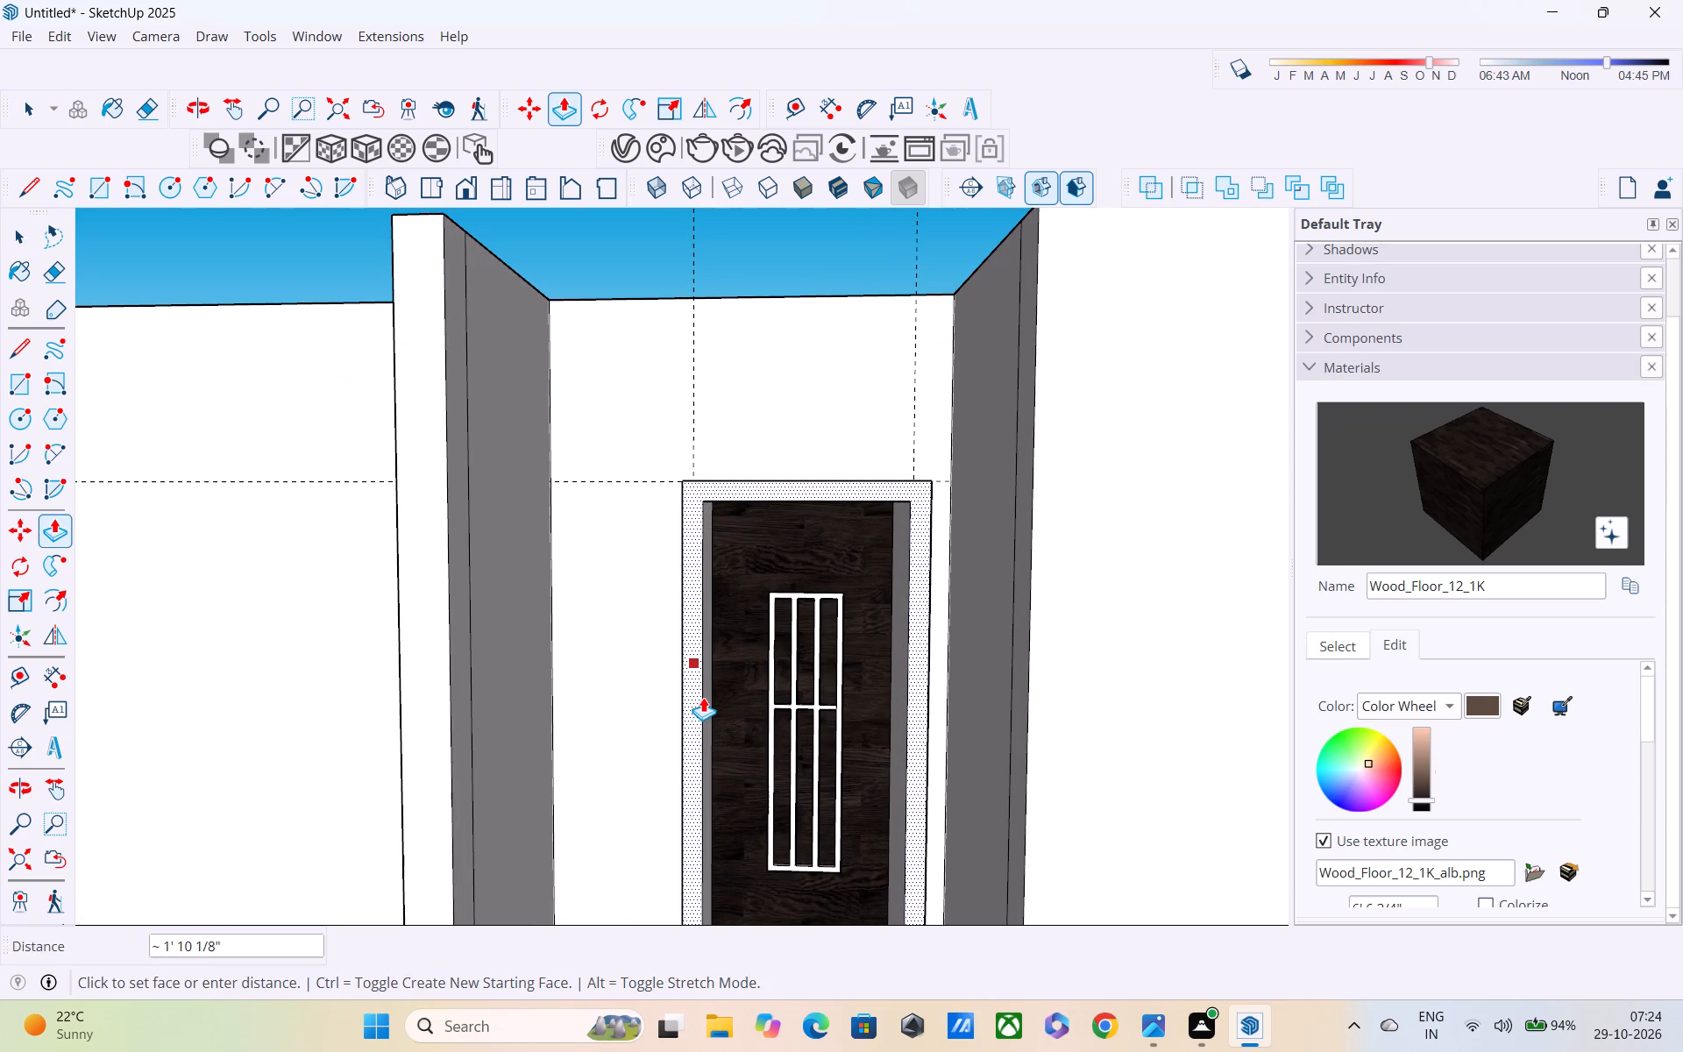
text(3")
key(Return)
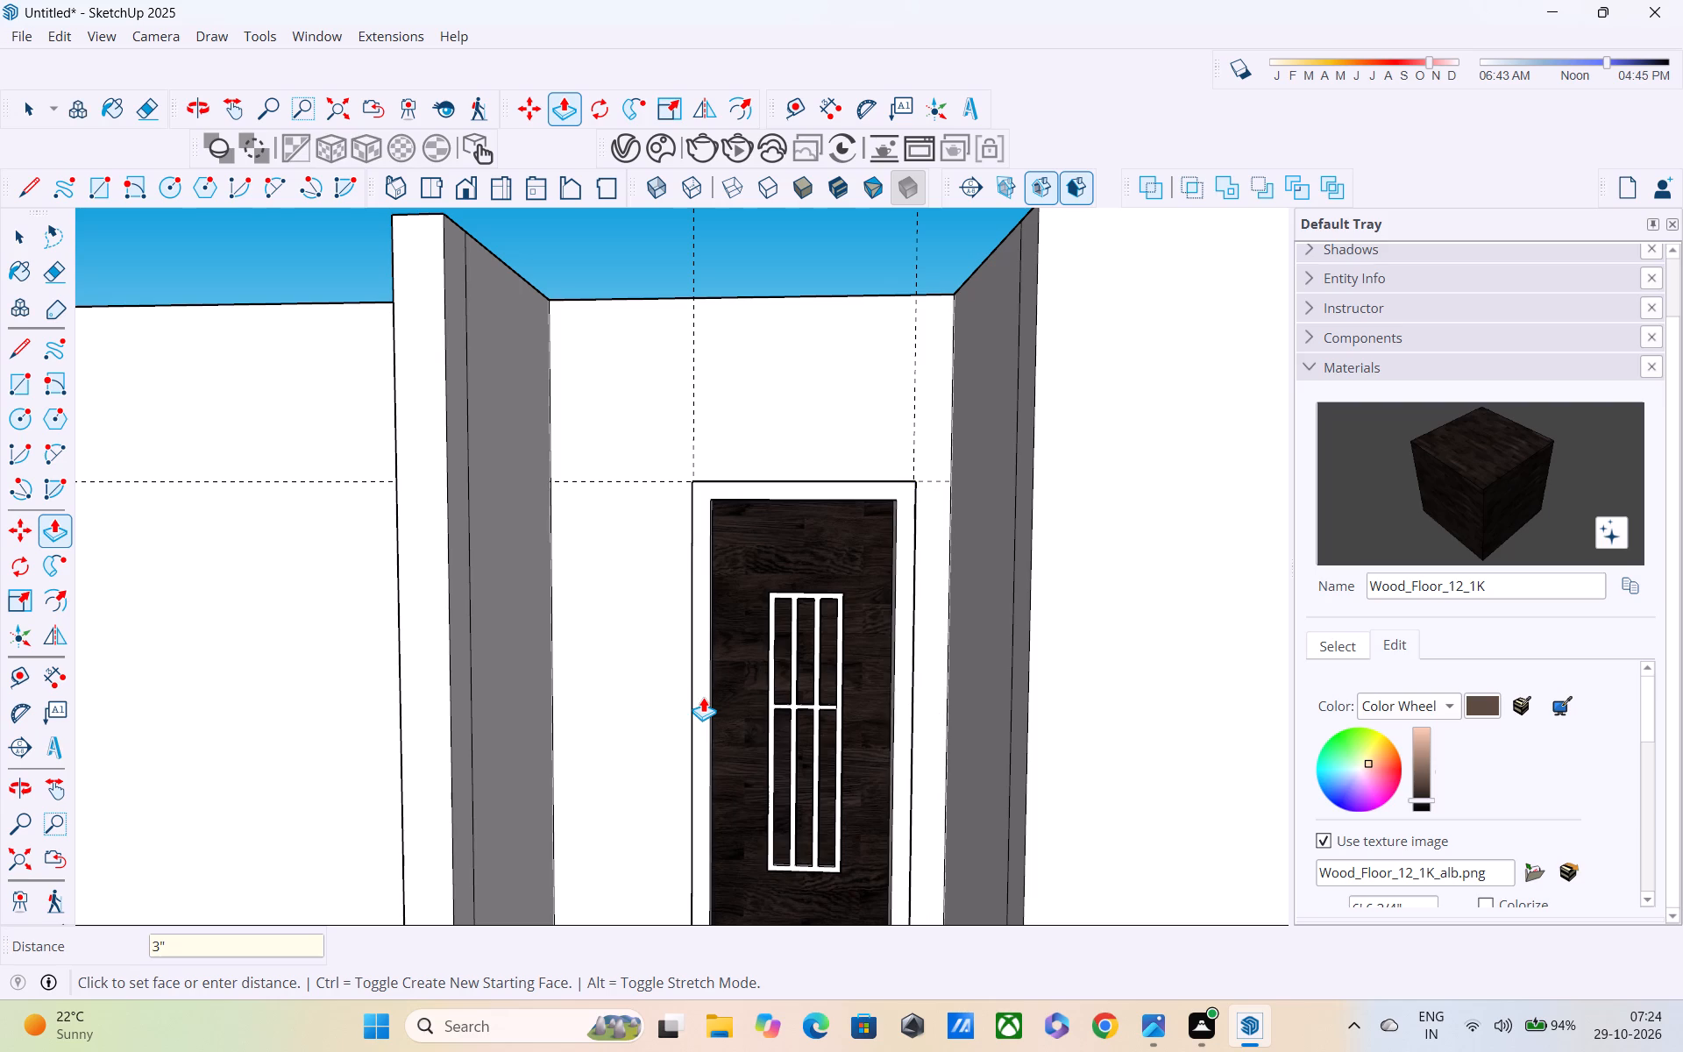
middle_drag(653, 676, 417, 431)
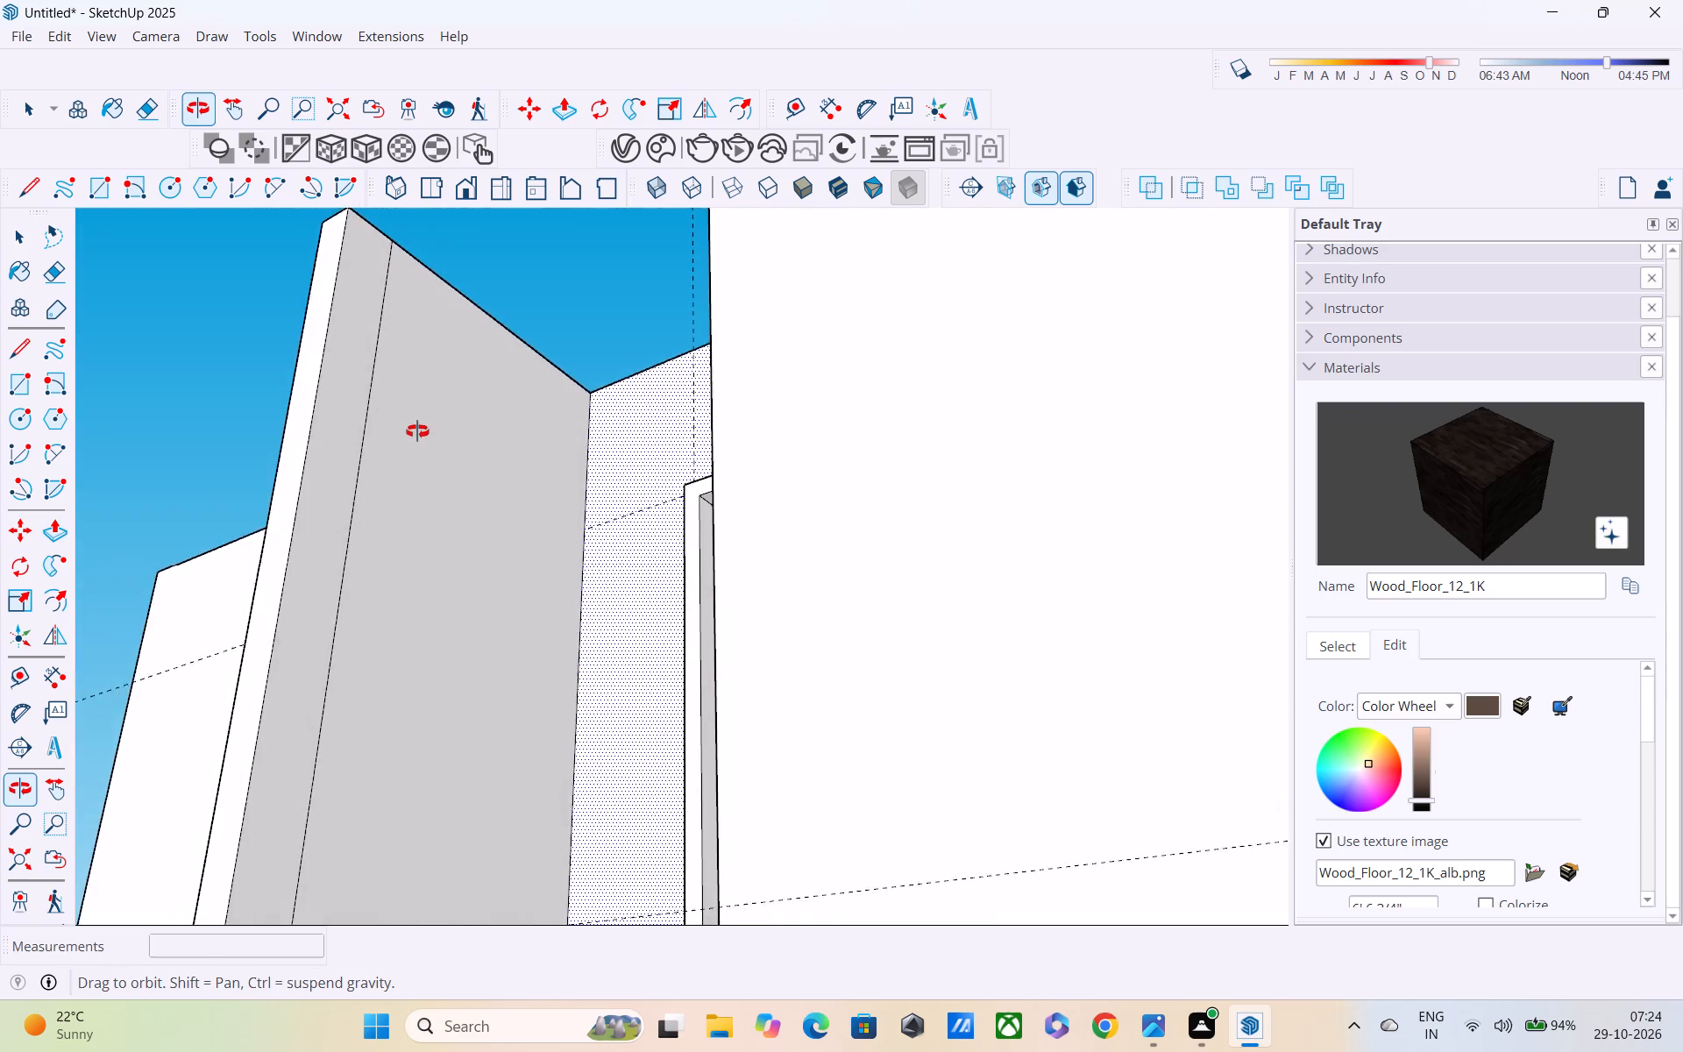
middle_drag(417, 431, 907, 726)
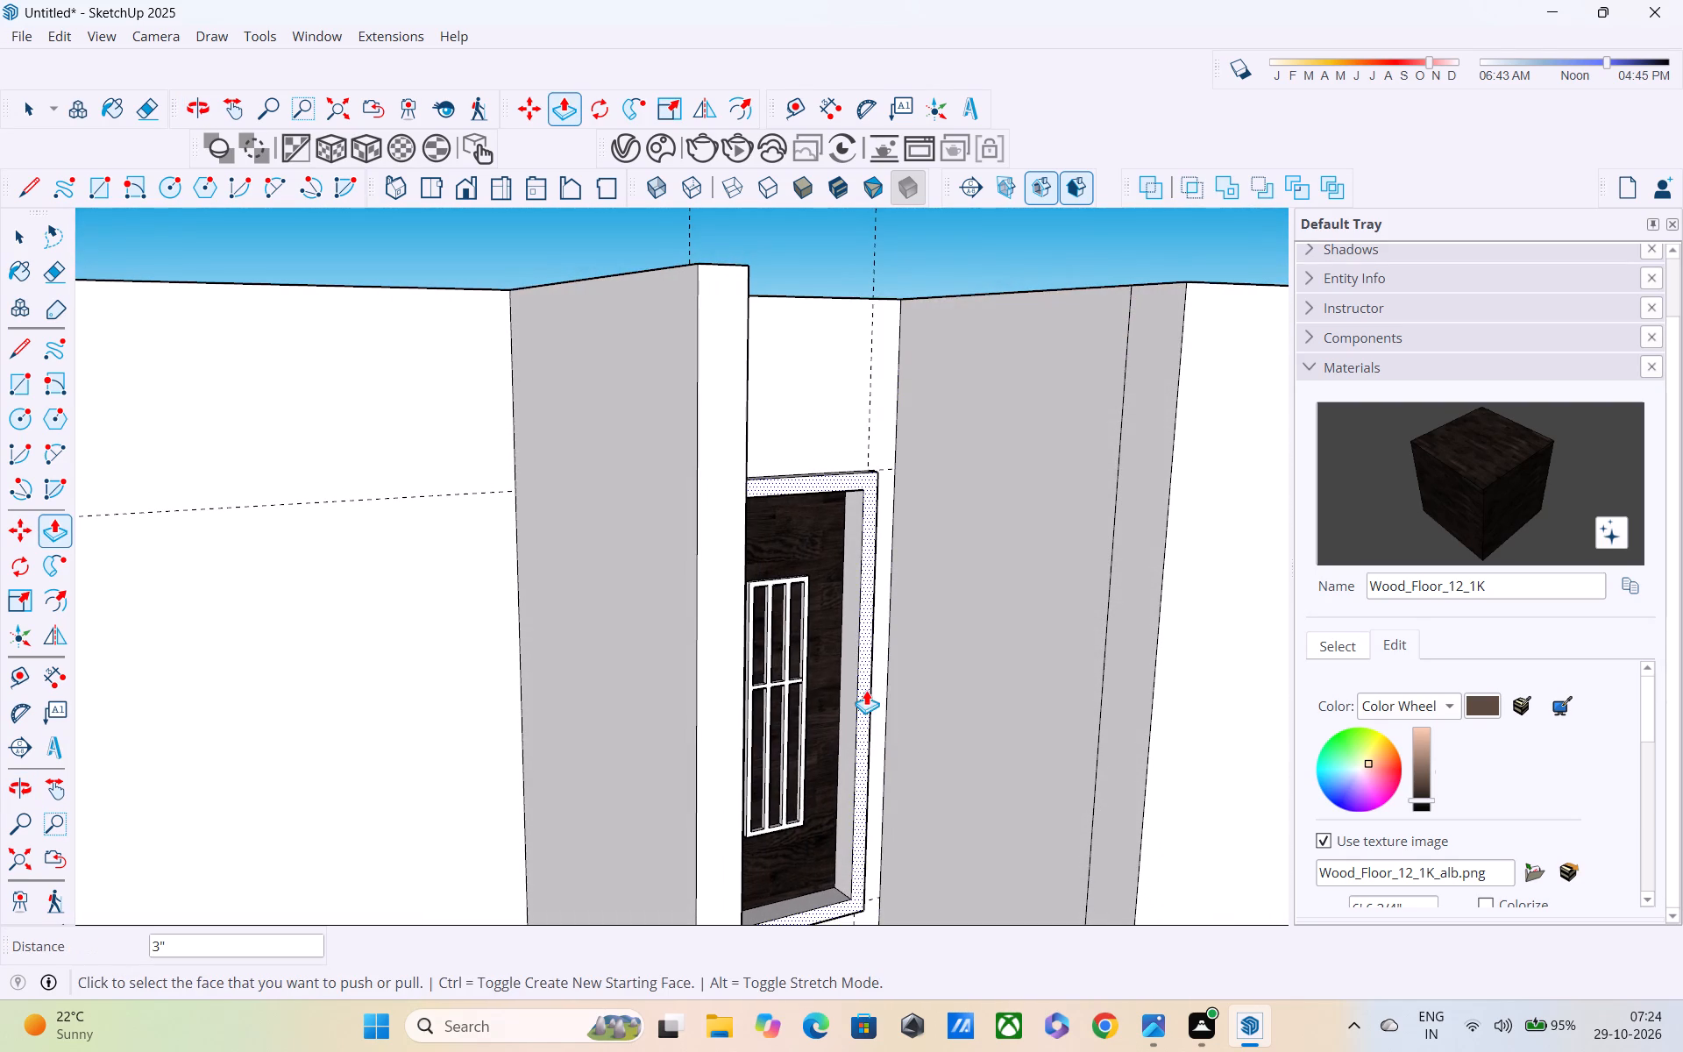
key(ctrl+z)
Push/Pull the entrance door frame's front face outward by 1".
middle_drag(810, 611, 685, 606)
middle_drag(646, 543, 639, 759)
scroll(743, 594, up, 4)
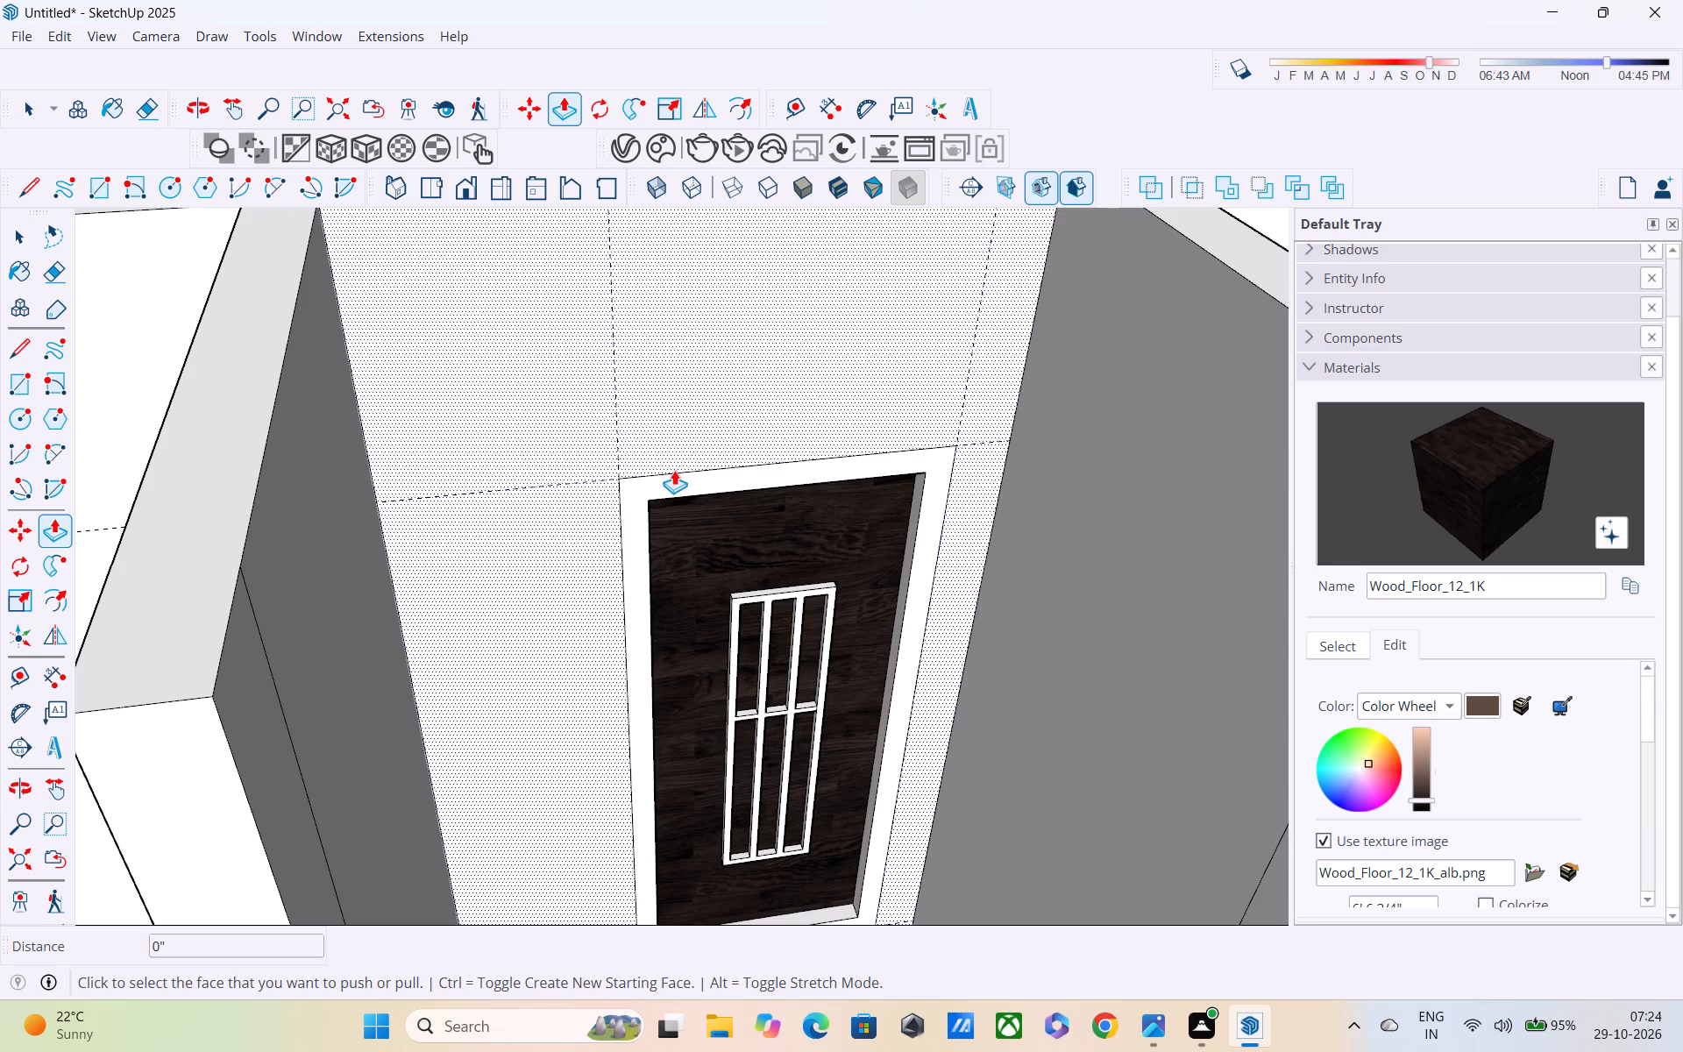
click(669, 488)
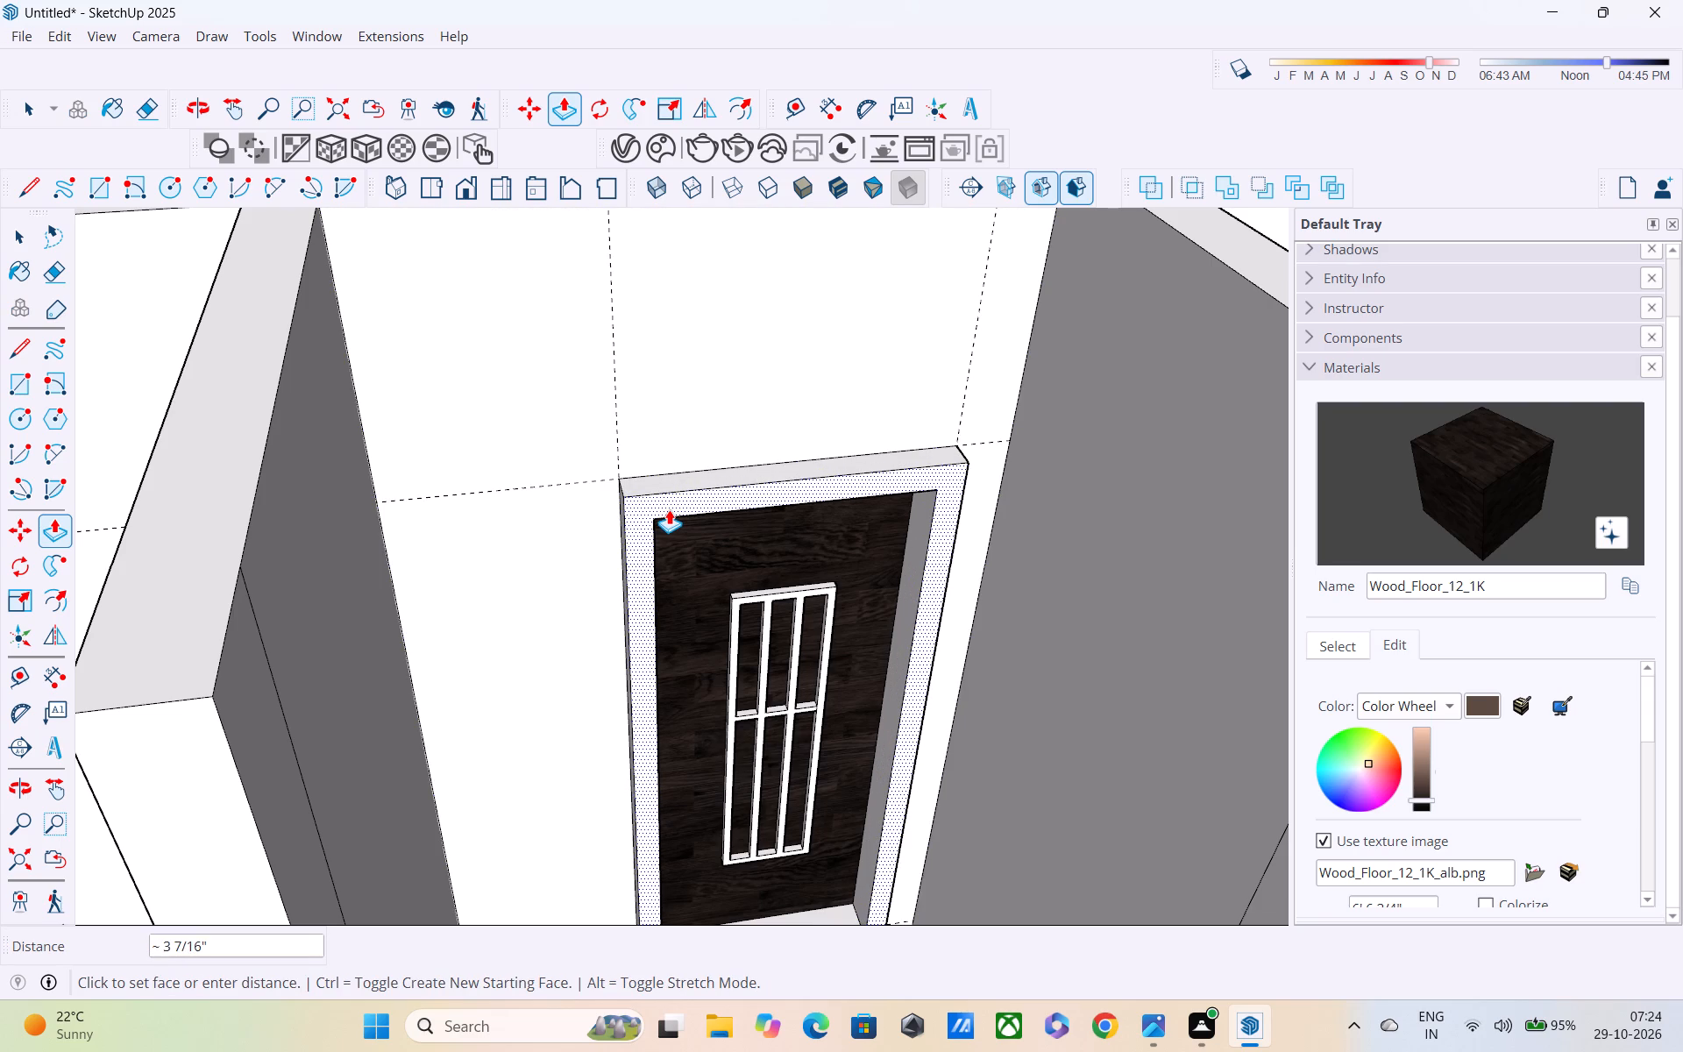
text(1")
key(Return)
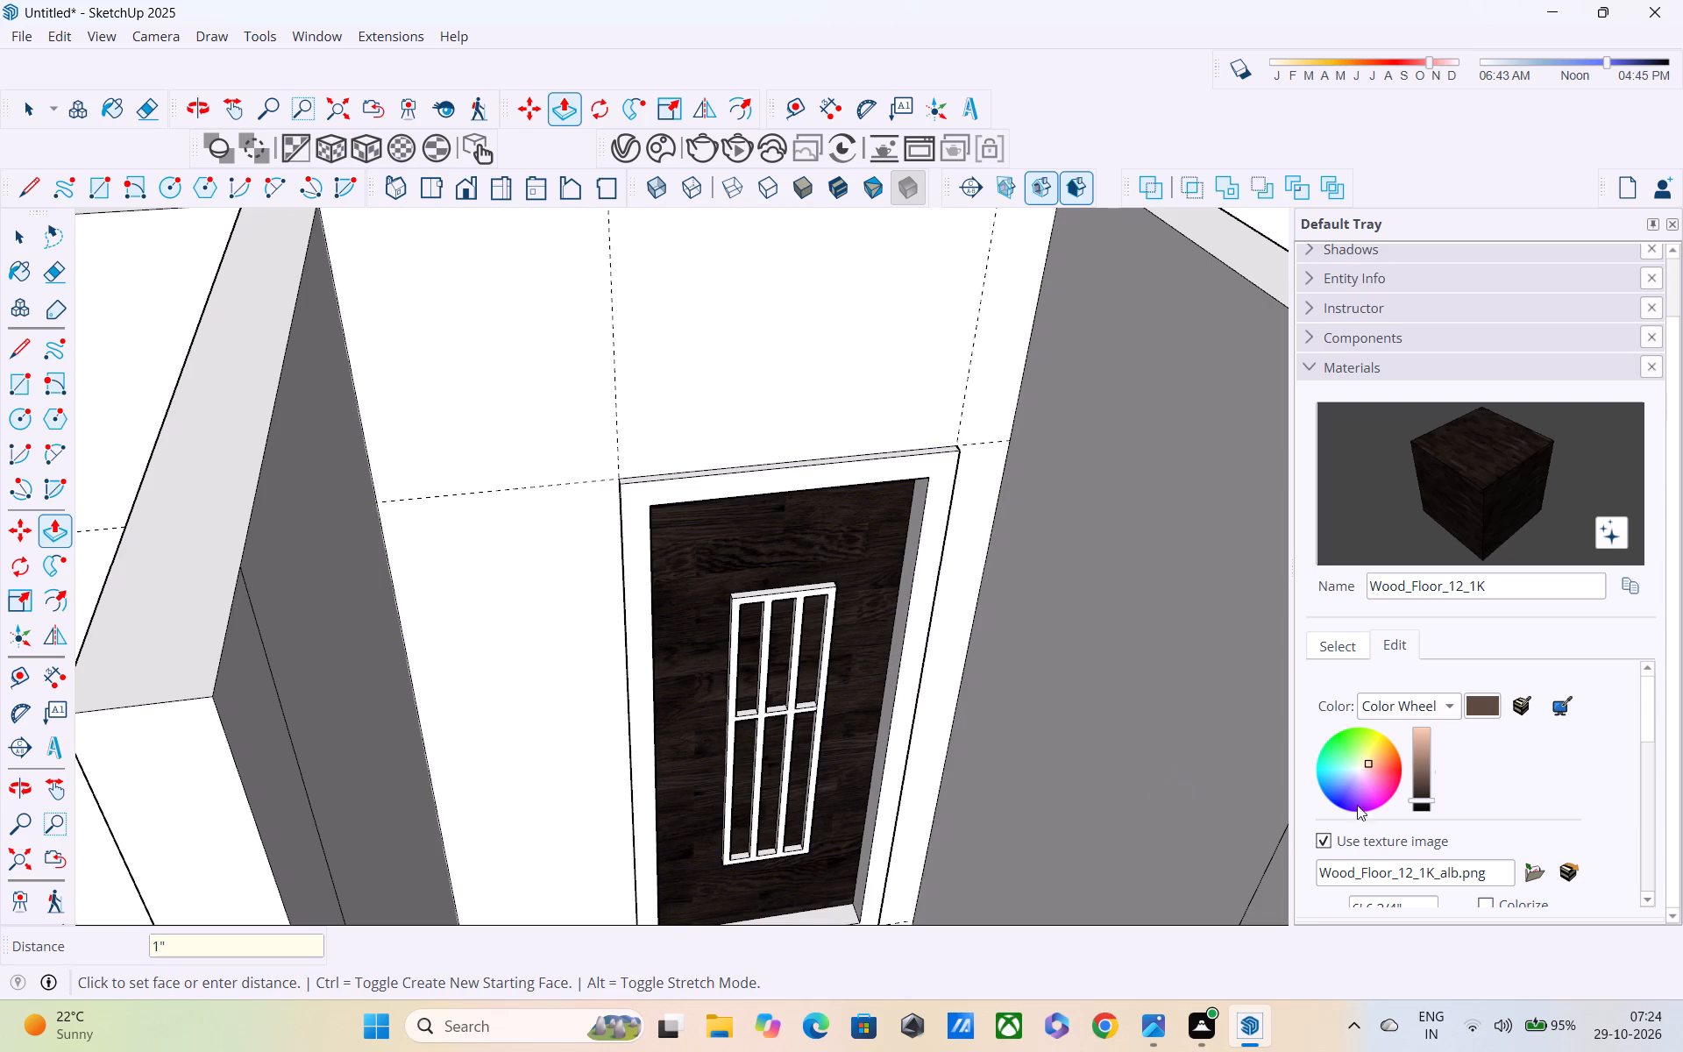
Paint the door frame's front face and outer top face with the Wood_Veneer_15_1K material from the Wood collection.
click(1408, 705)
click(1380, 662)
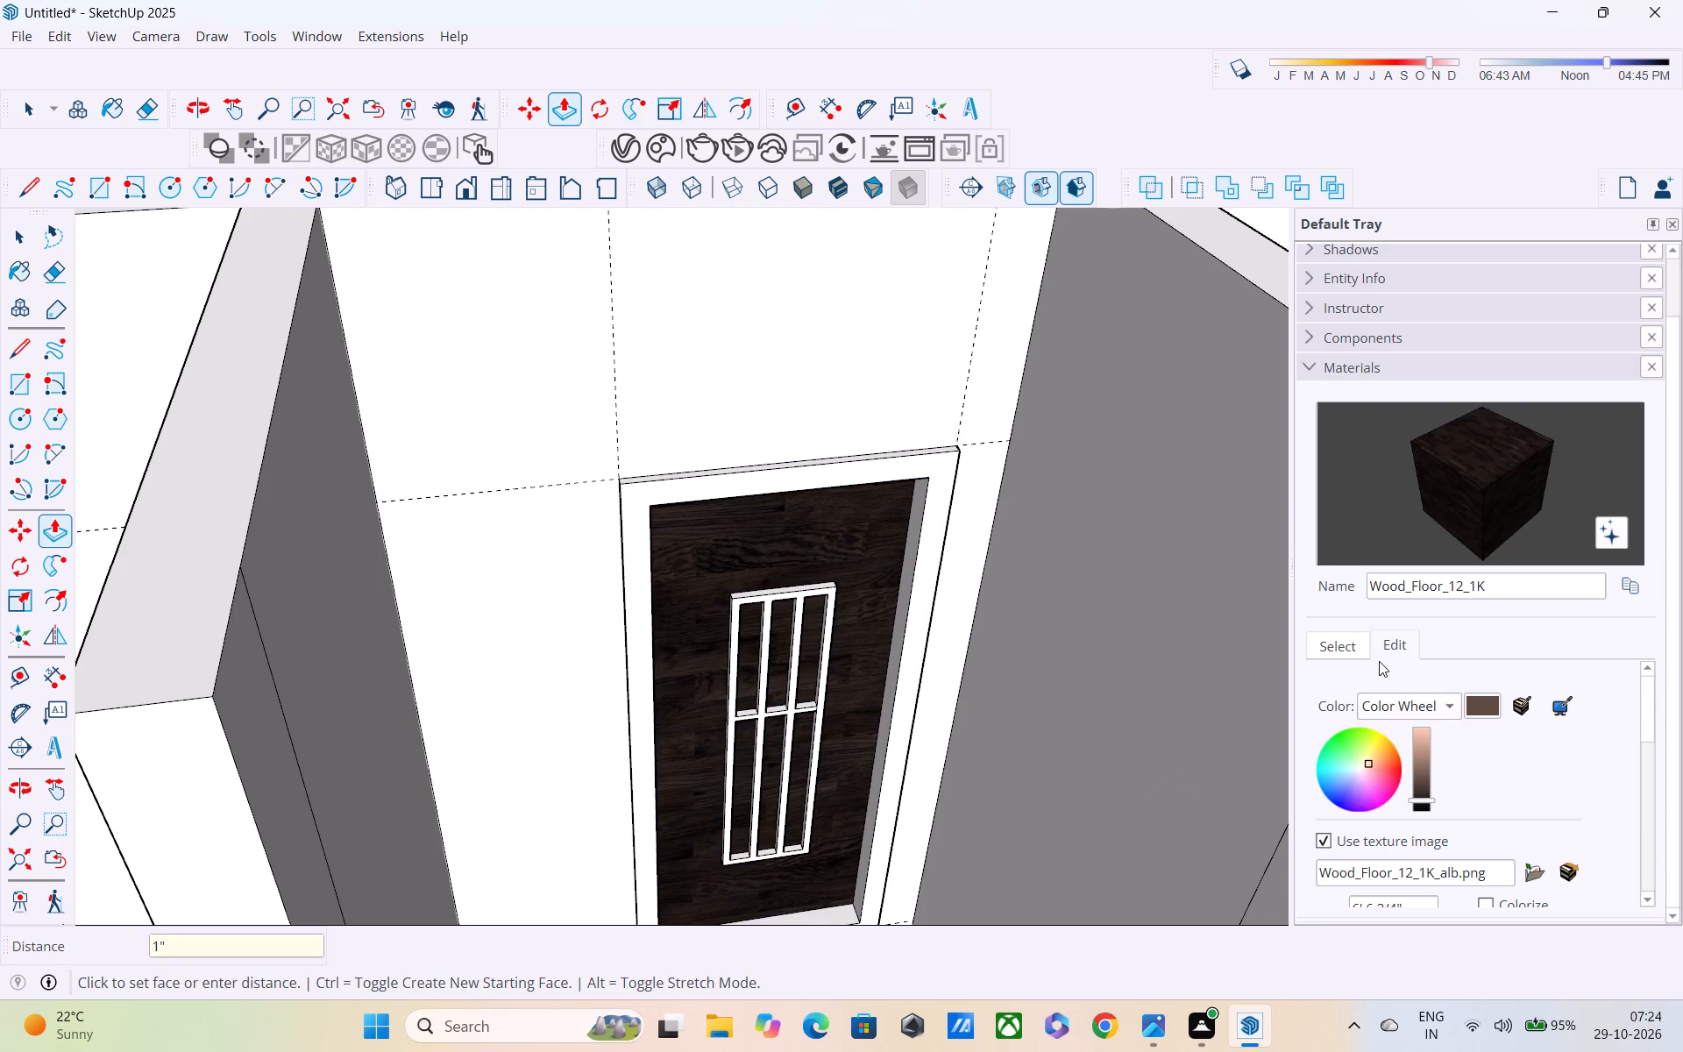
click(1334, 657)
click(1409, 800)
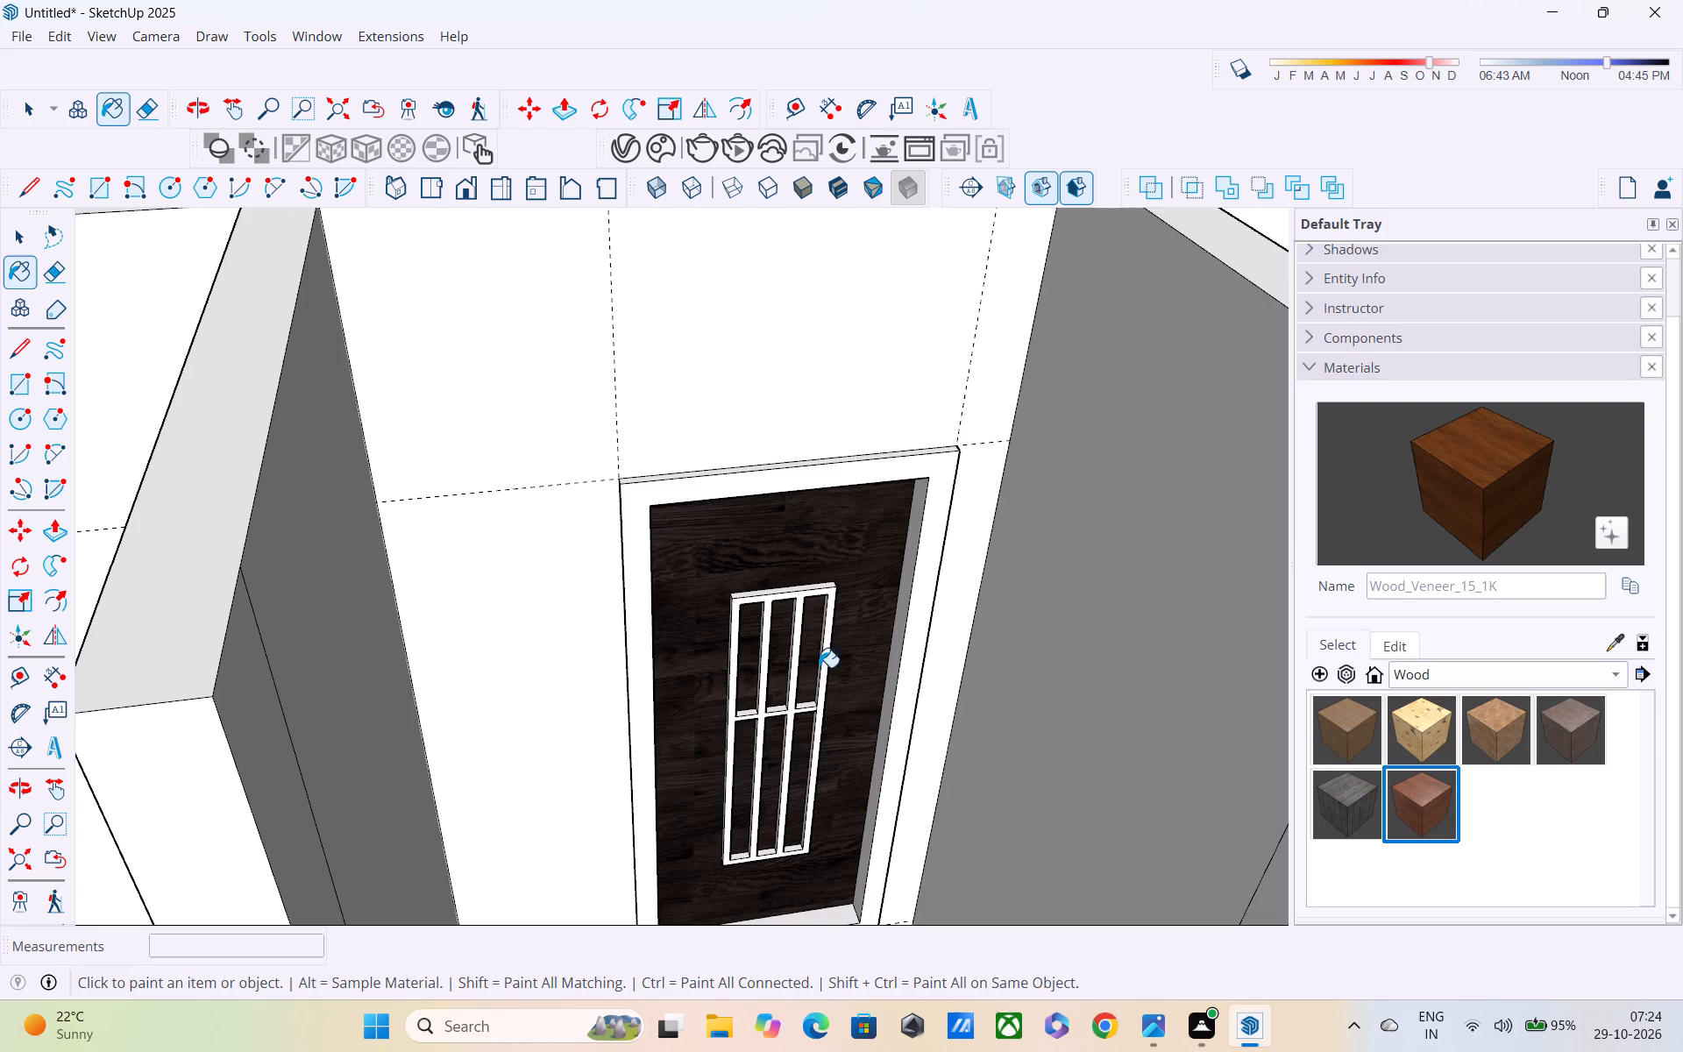
click(654, 503)
middle_drag(665, 509, 673, 517)
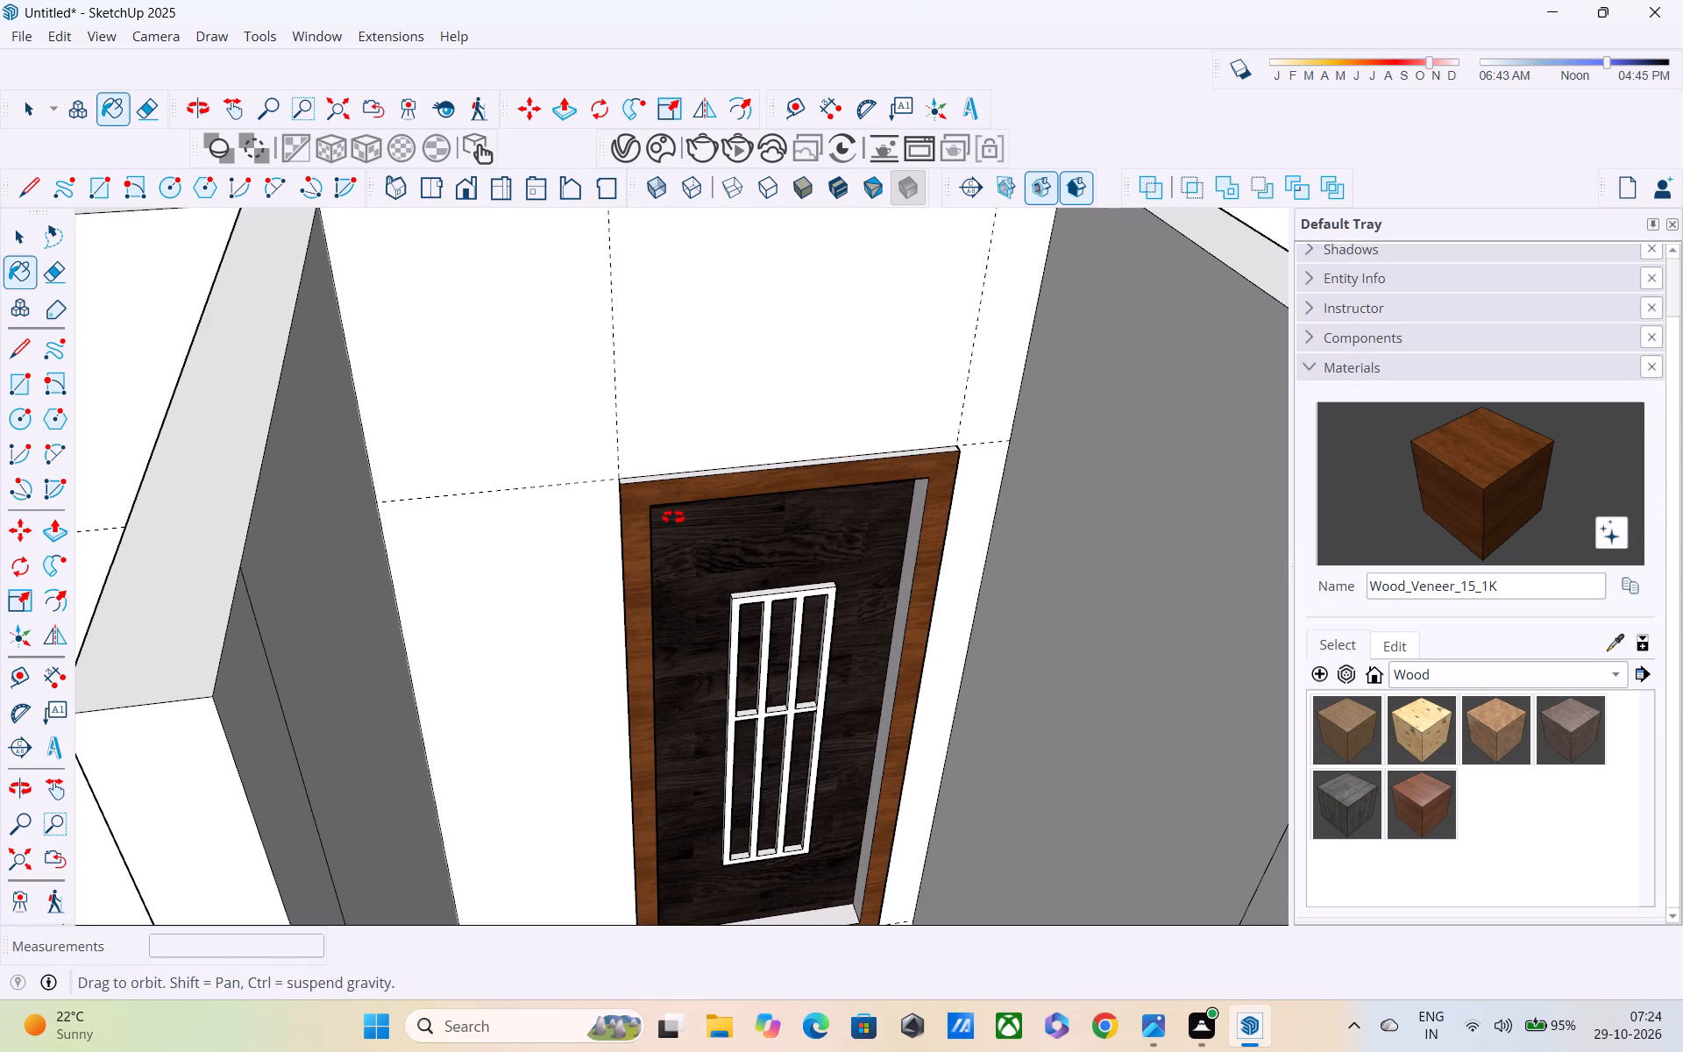
middle_drag(673, 517, 858, 732)
scroll(821, 594, up, 3)
click(787, 531)
Paint the top and both side inner faces of the entrance door frame with the Wood_Veneer_15_1K material.
middle_drag(773, 570, 593, 217)
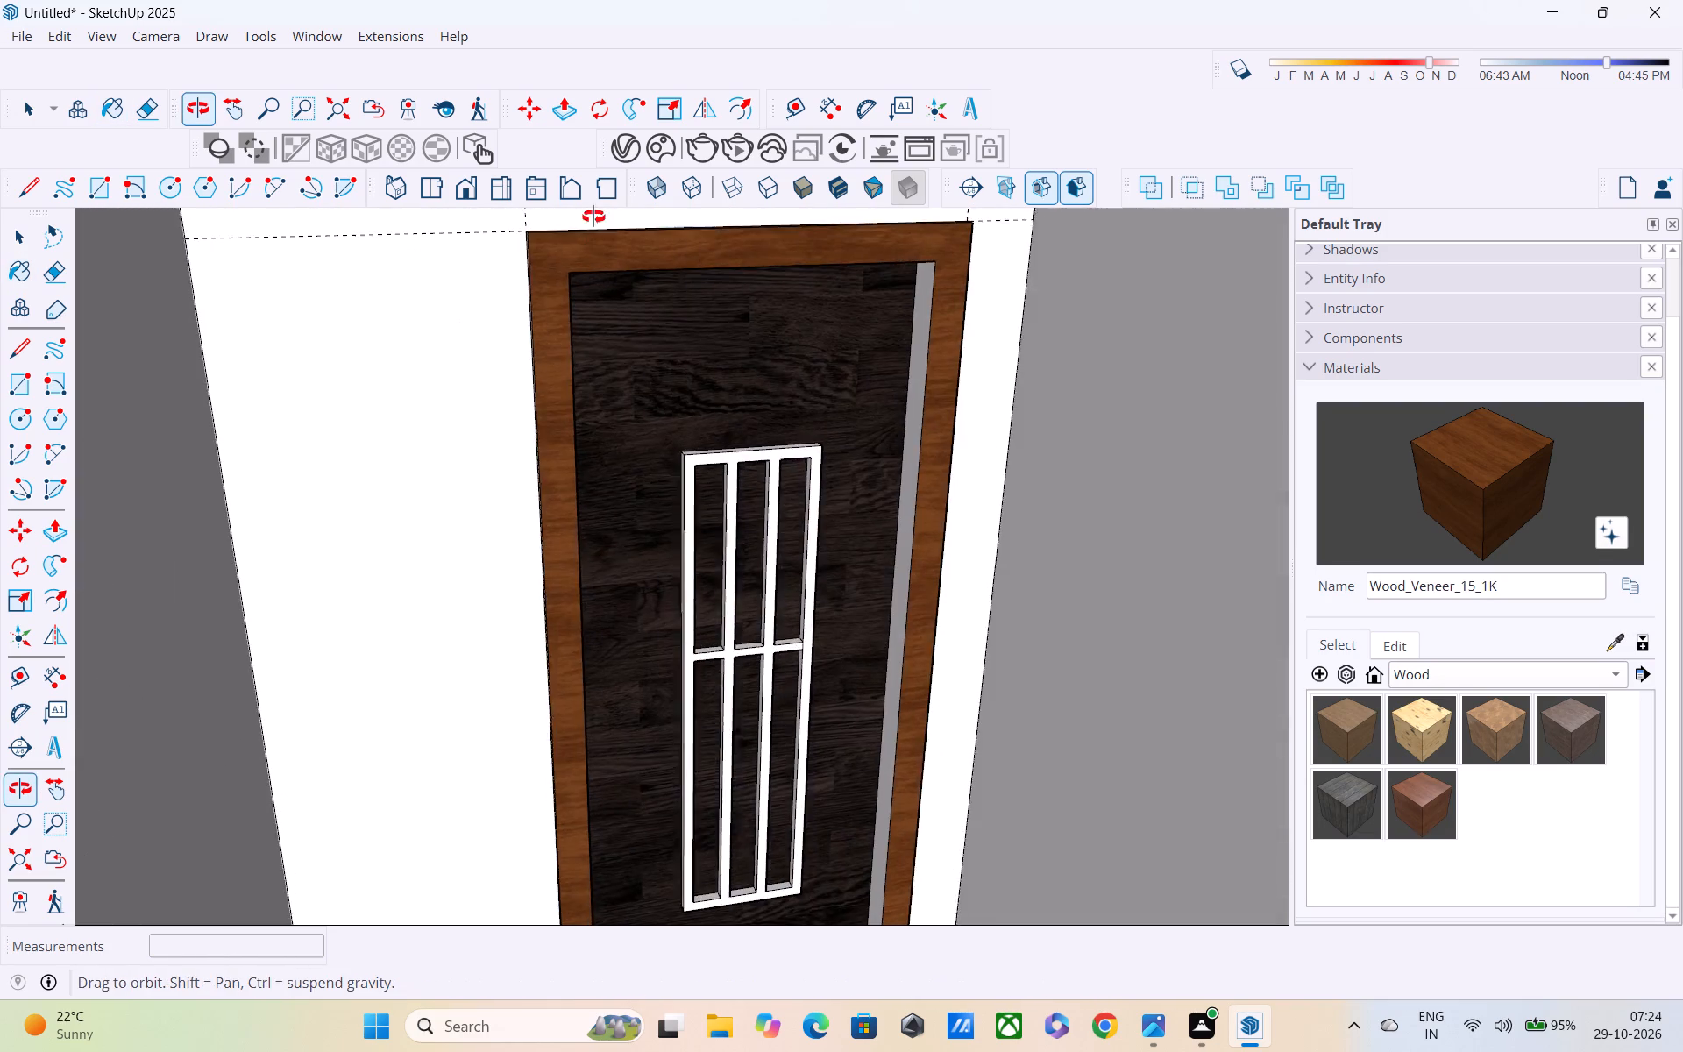
middle_drag(593, 217, 594, 204)
middle_drag(656, 569, 627, 204)
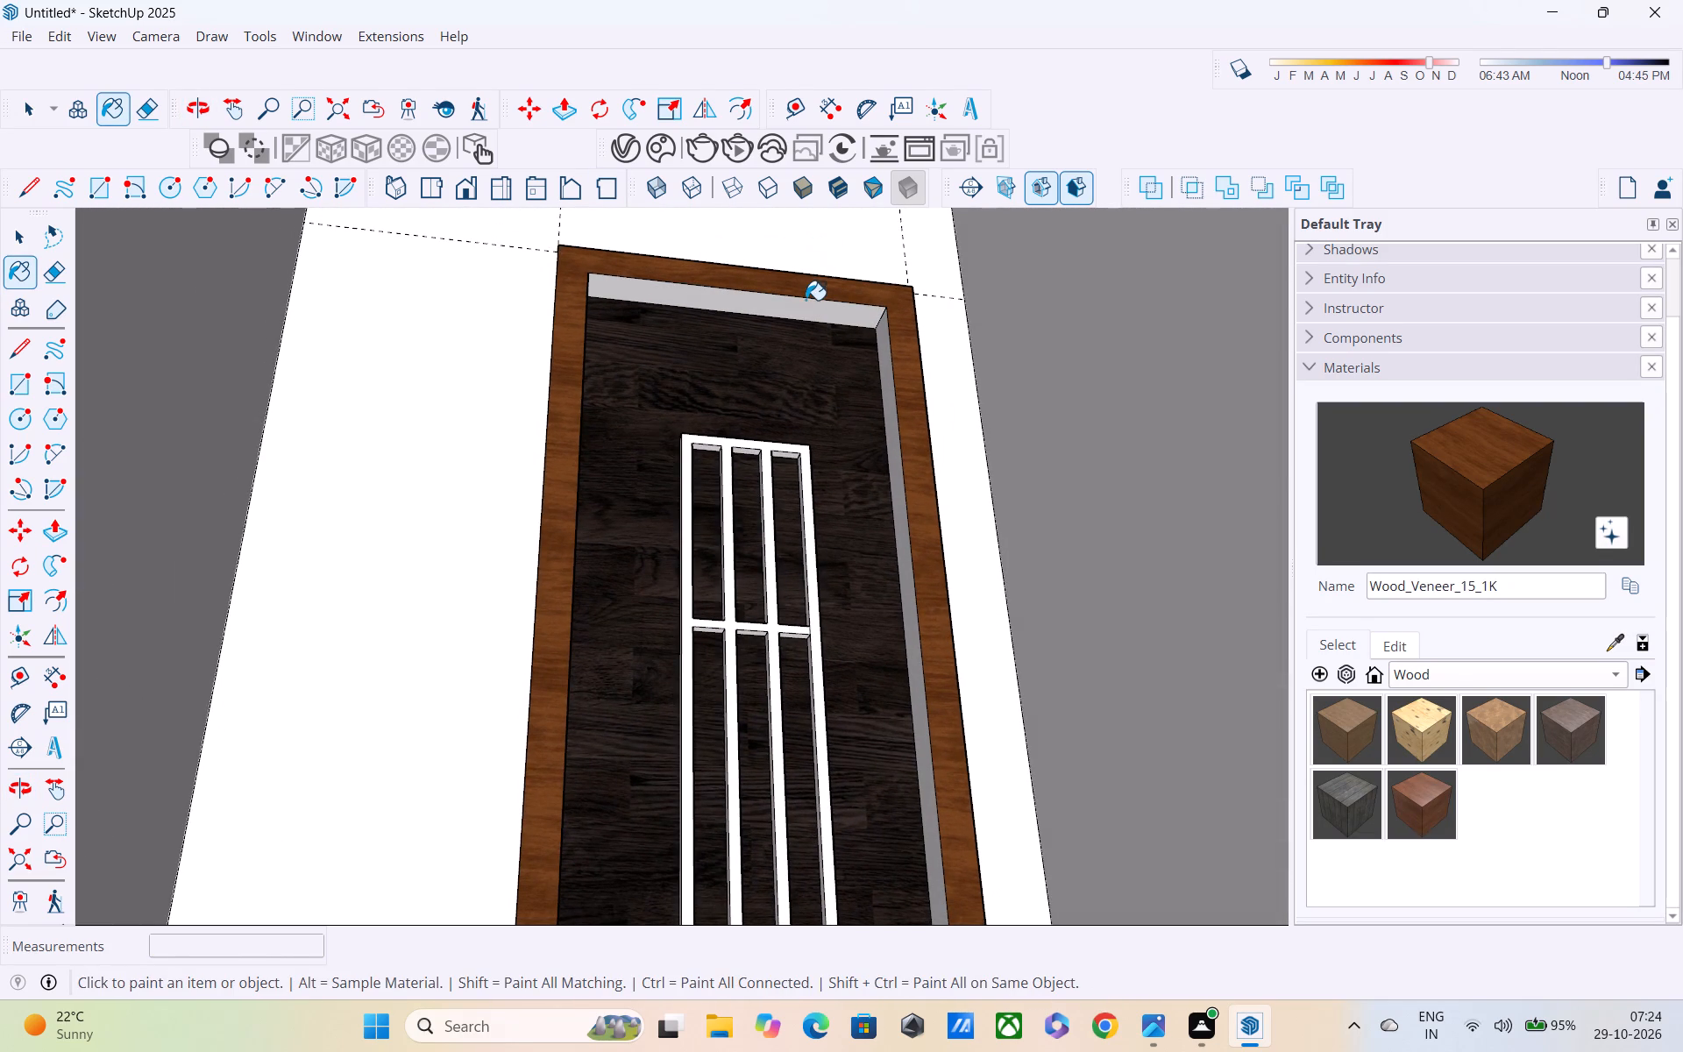
click(805, 309)
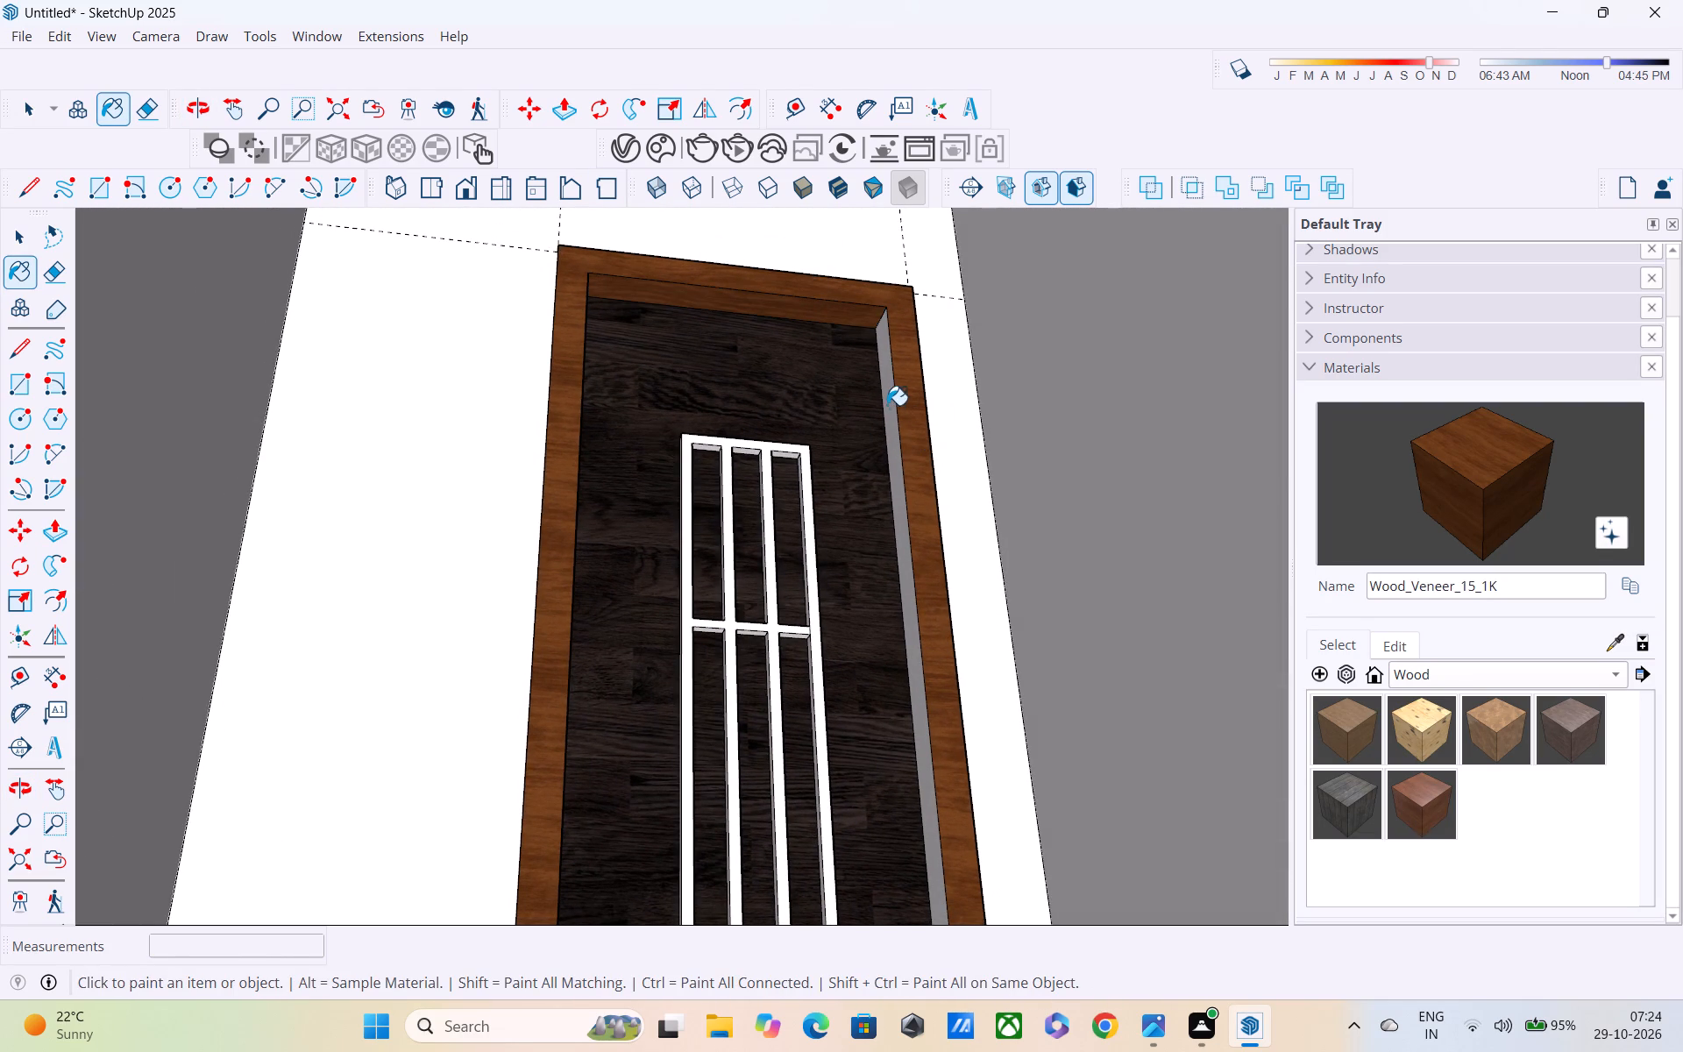
click(884, 398)
middle_drag(890, 459, 696, 453)
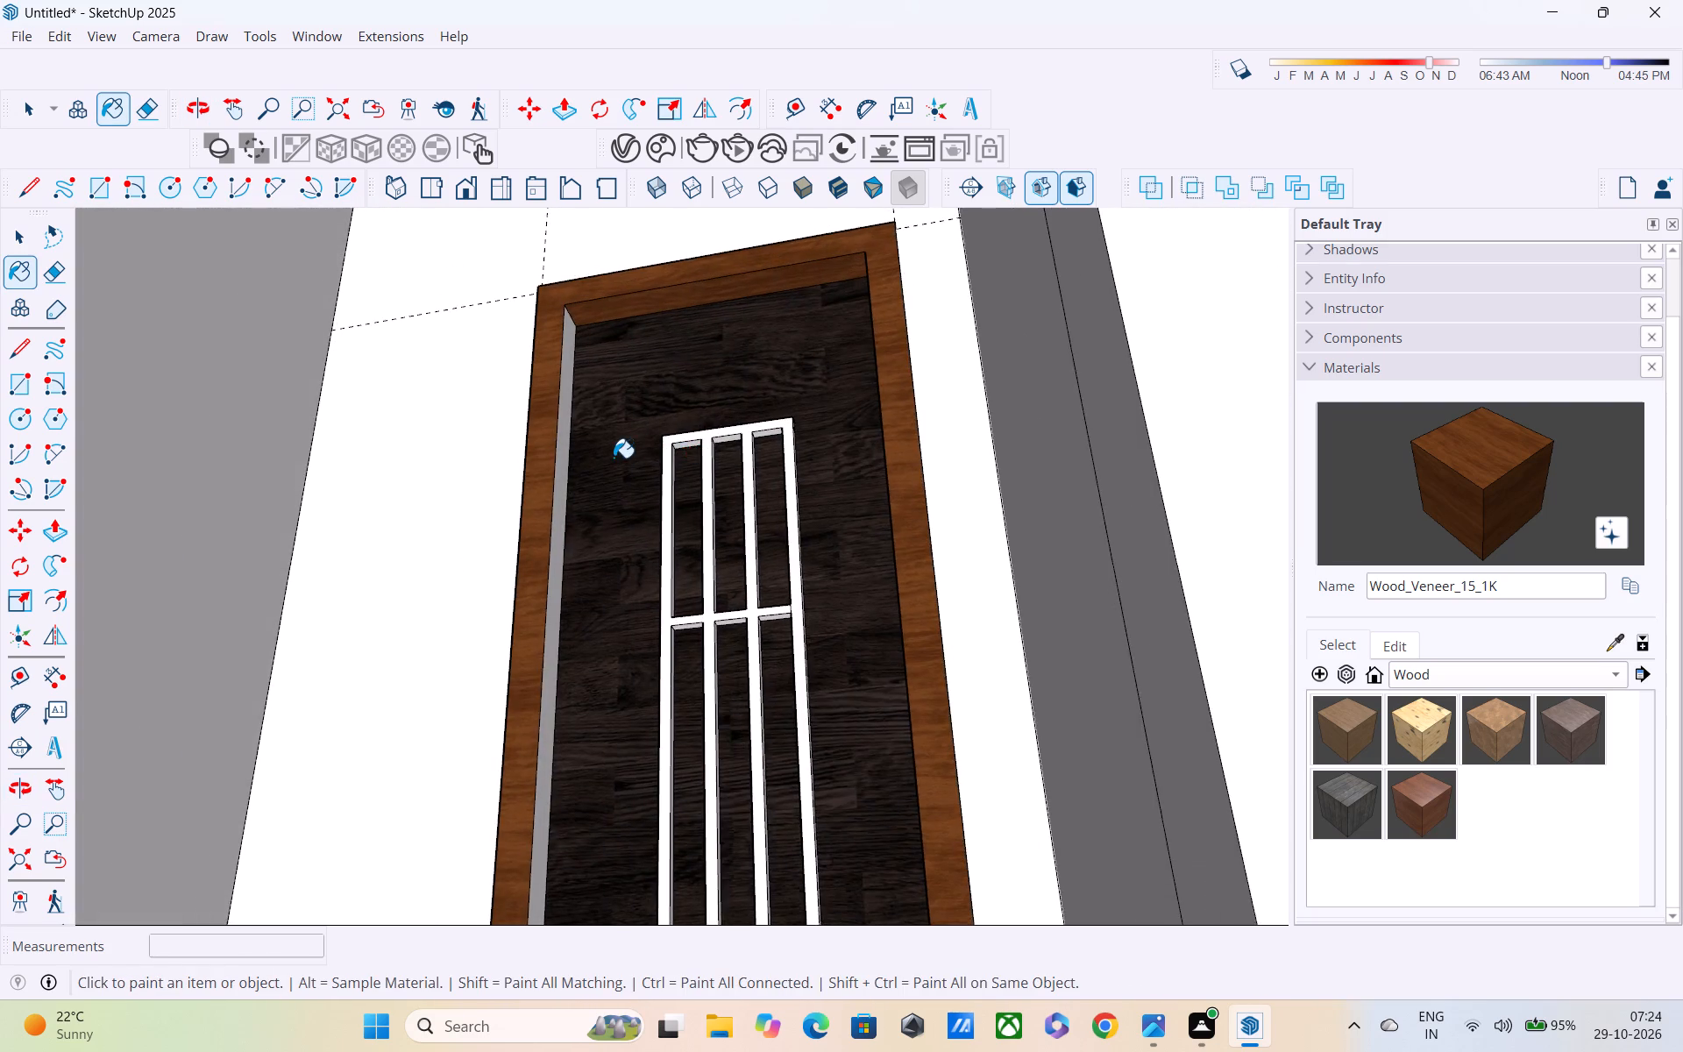
scroll(614, 458, up, 4)
click(541, 426)
Paint the bottom inner face of the entrance door frame with the Wood_Veneer_15_1K material.
shift+middle_drag(557, 458, 640, 0)
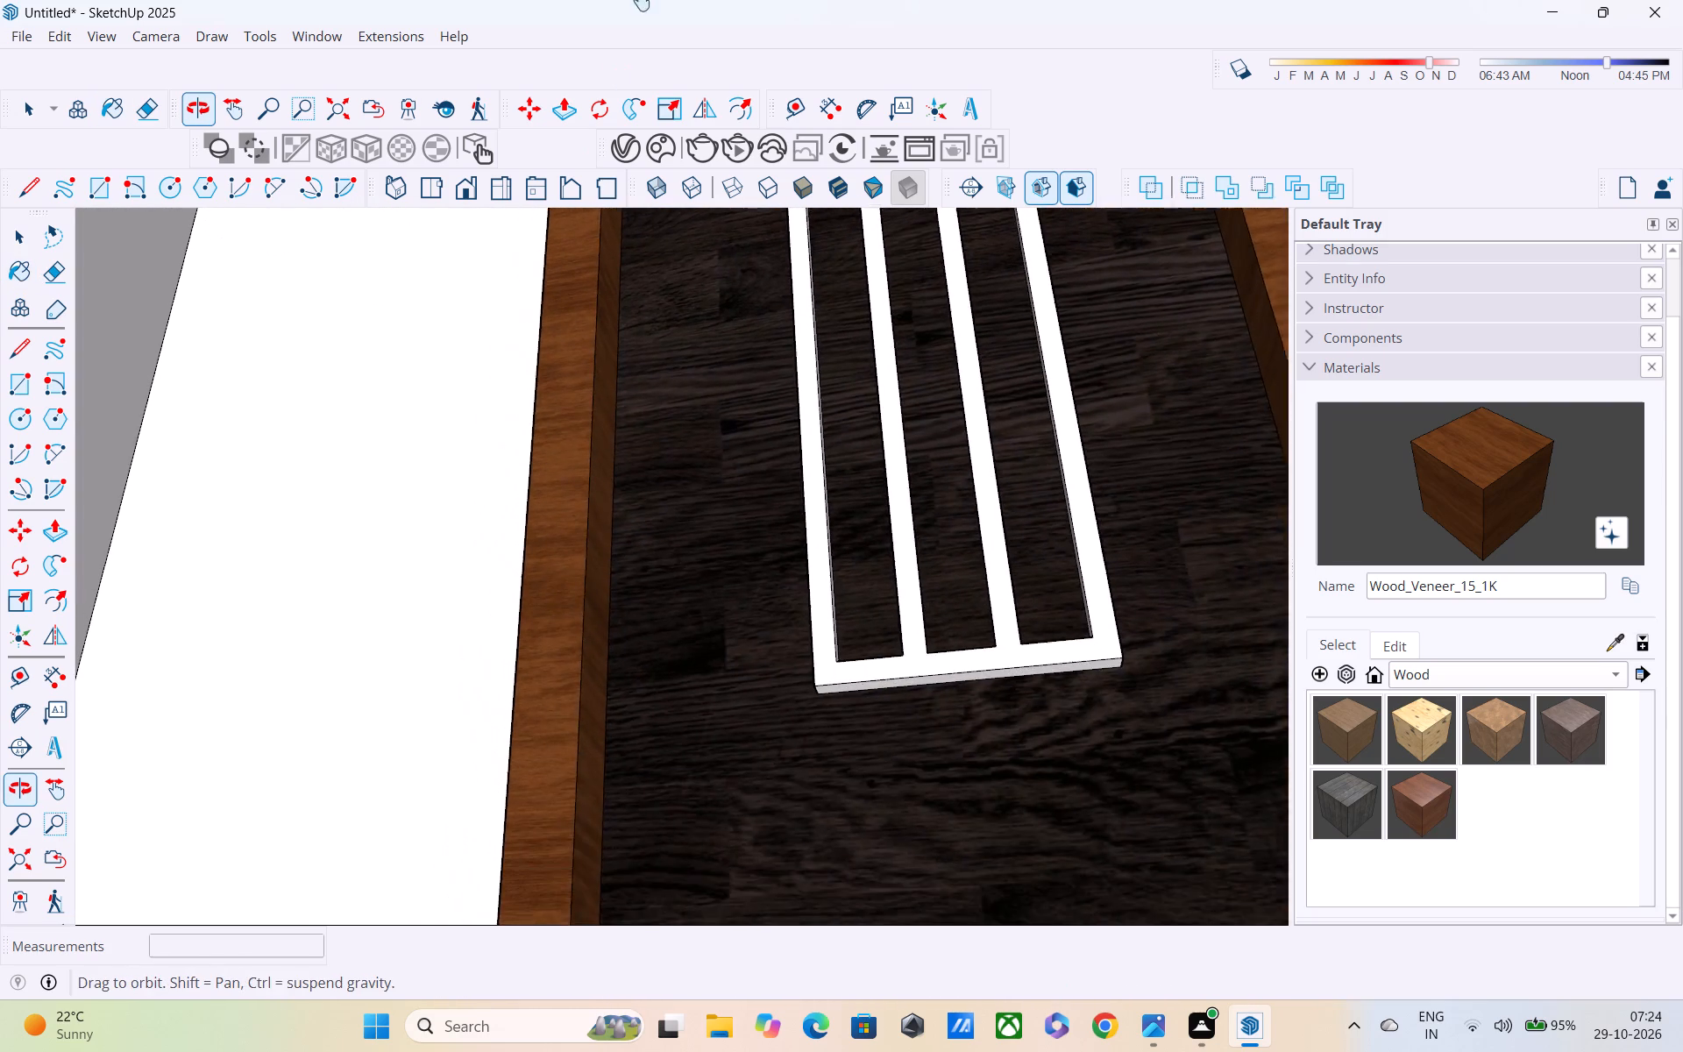
shift+middle_drag(640, 0, 641, 0)
shift+middle_drag(560, 772, 559, 470)
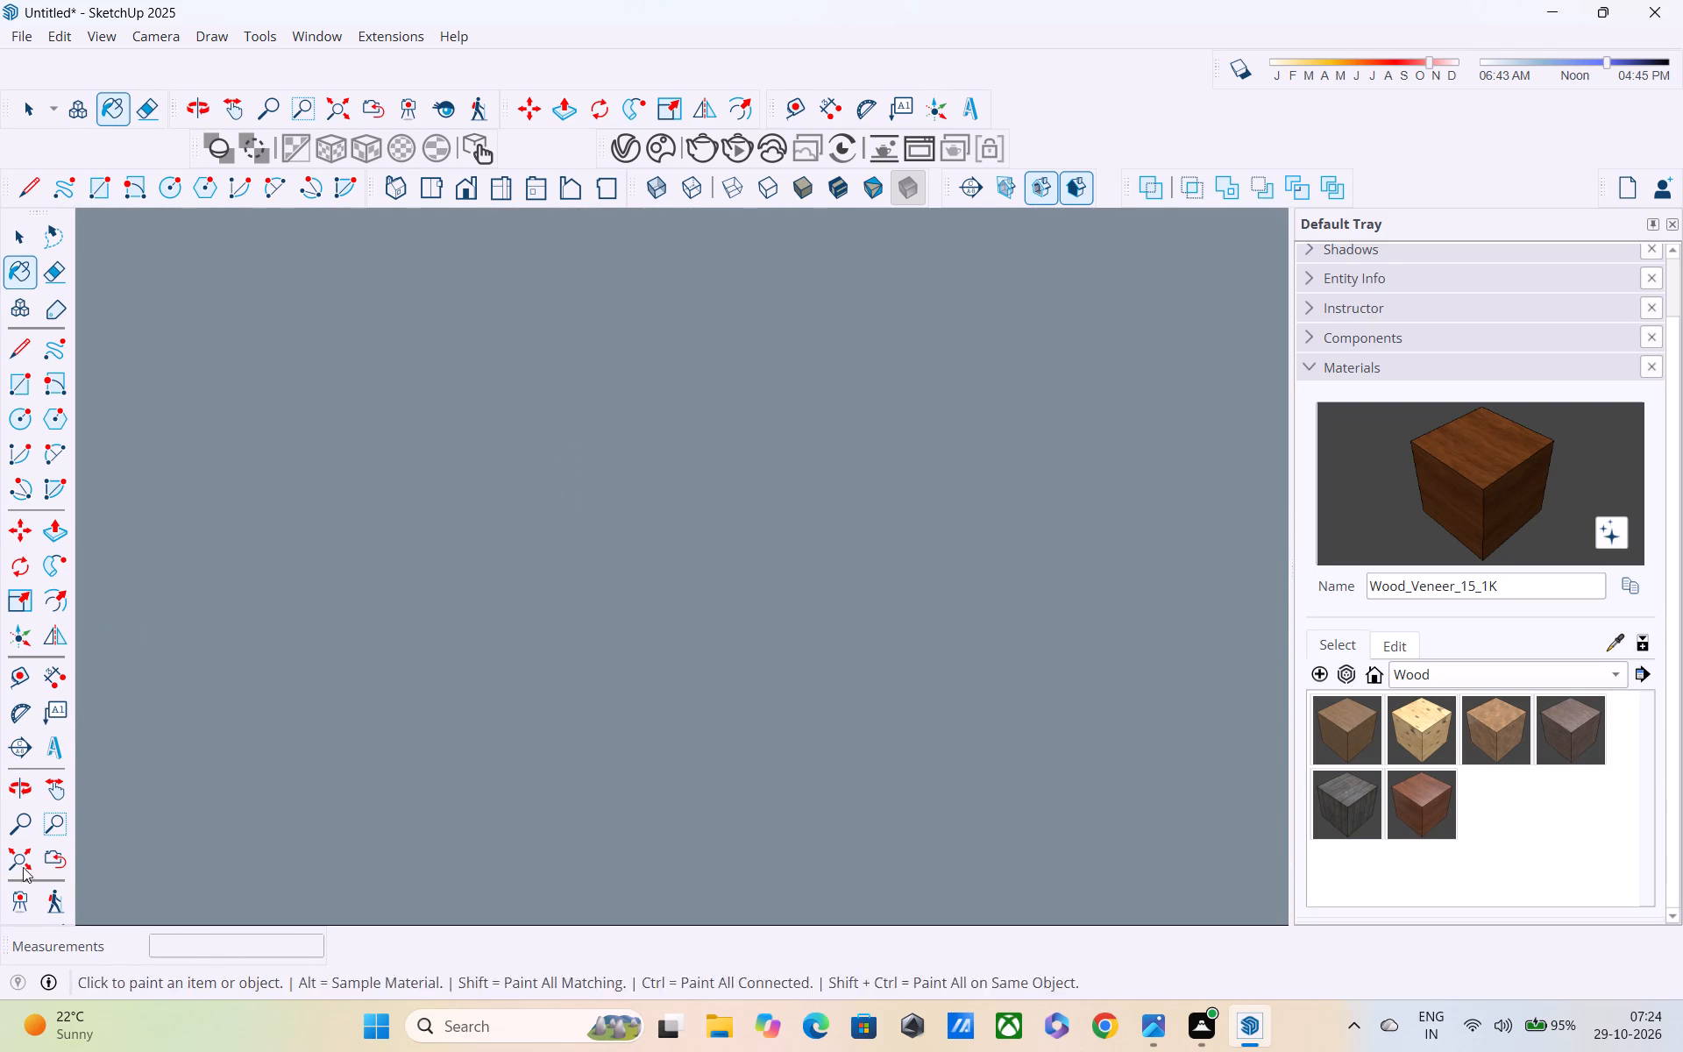
click(15, 854)
middle_drag(776, 671, 879, 934)
scroll(754, 820, up, 8)
shift+middle_drag(817, 788, 810, 585)
scroll(823, 638, up, 4)
middle_drag(833, 697, 847, 904)
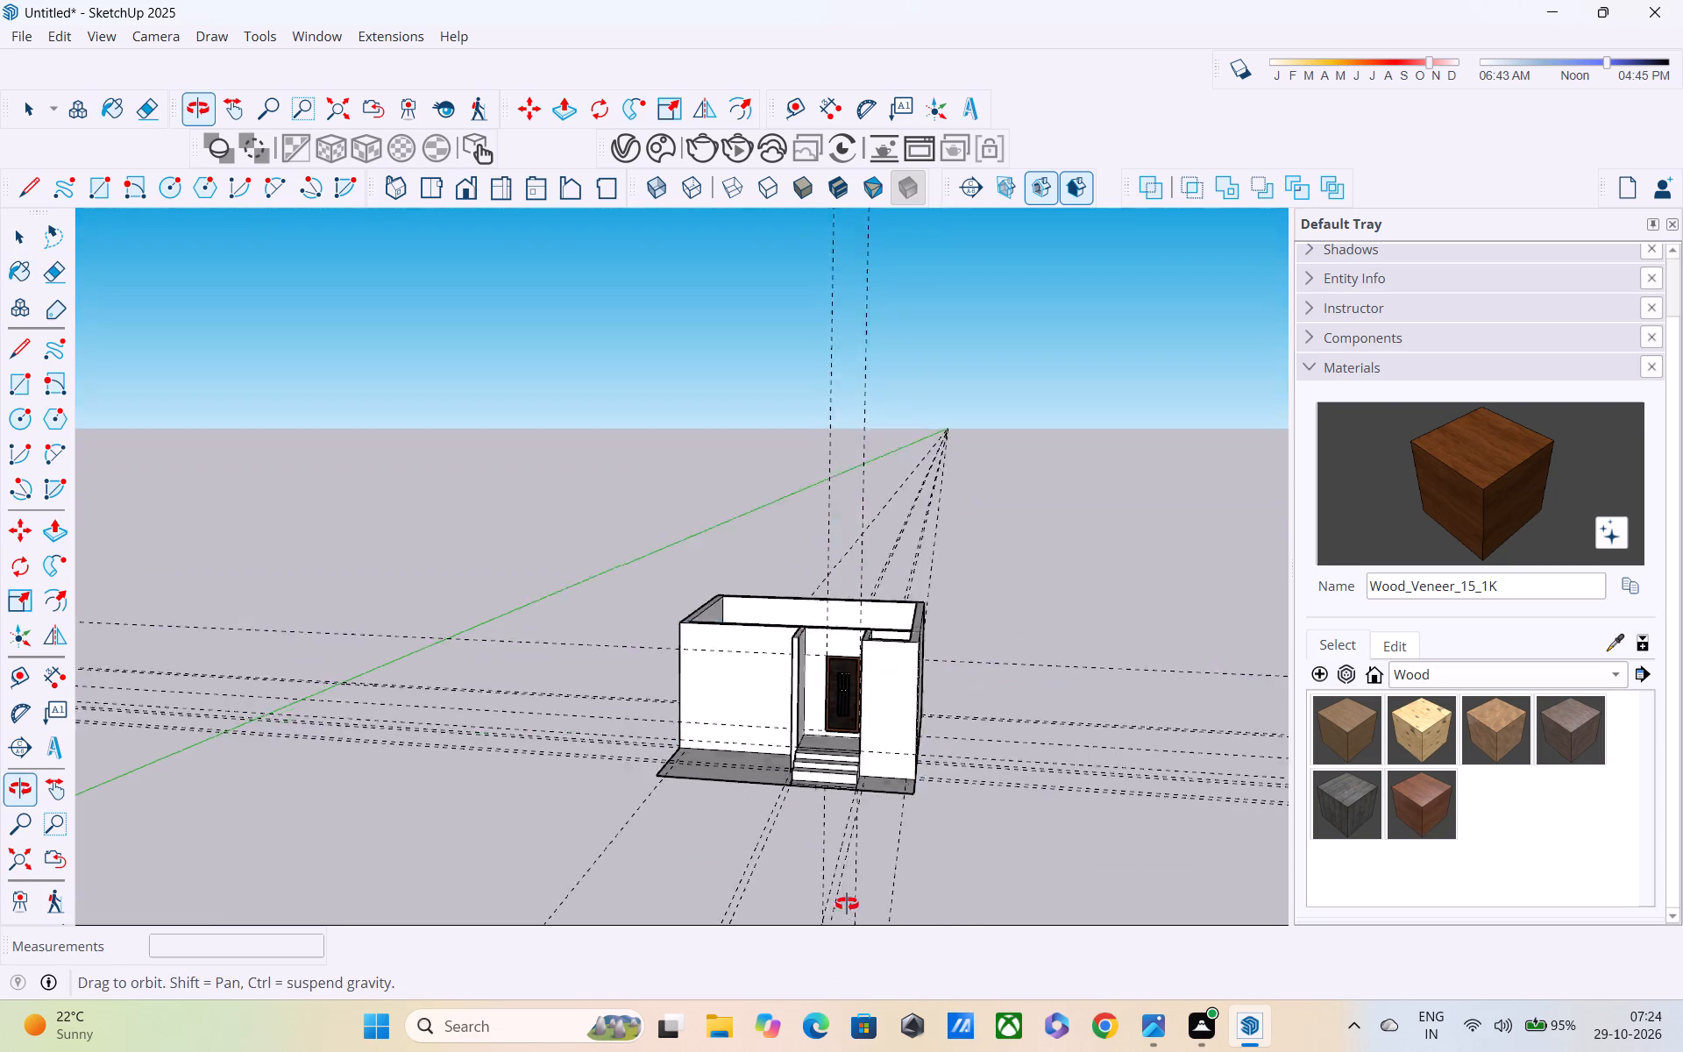
middle_drag(847, 904, 854, 912)
scroll(829, 643, up, 10)
shift+middle_drag(836, 819, 832, 624)
scroll(849, 562, up, 5)
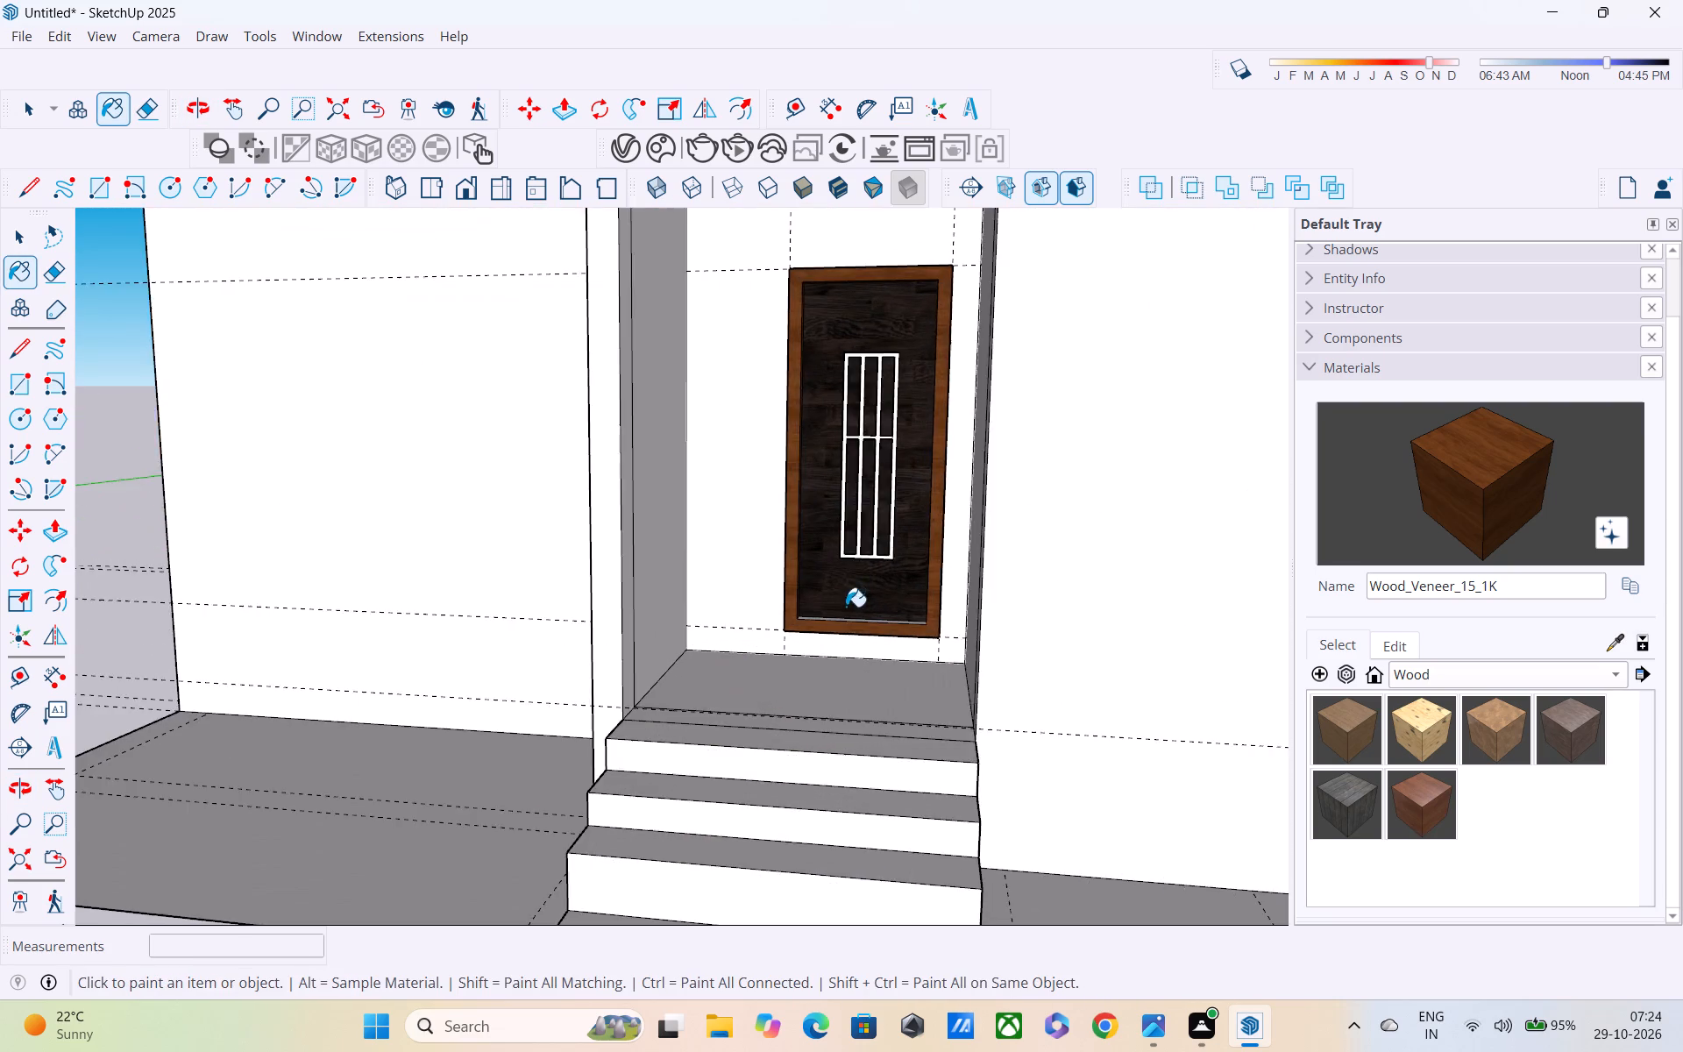
scroll(846, 607, up, 8)
middle_drag(840, 636, 818, 792)
scroll(828, 665, up, 4)
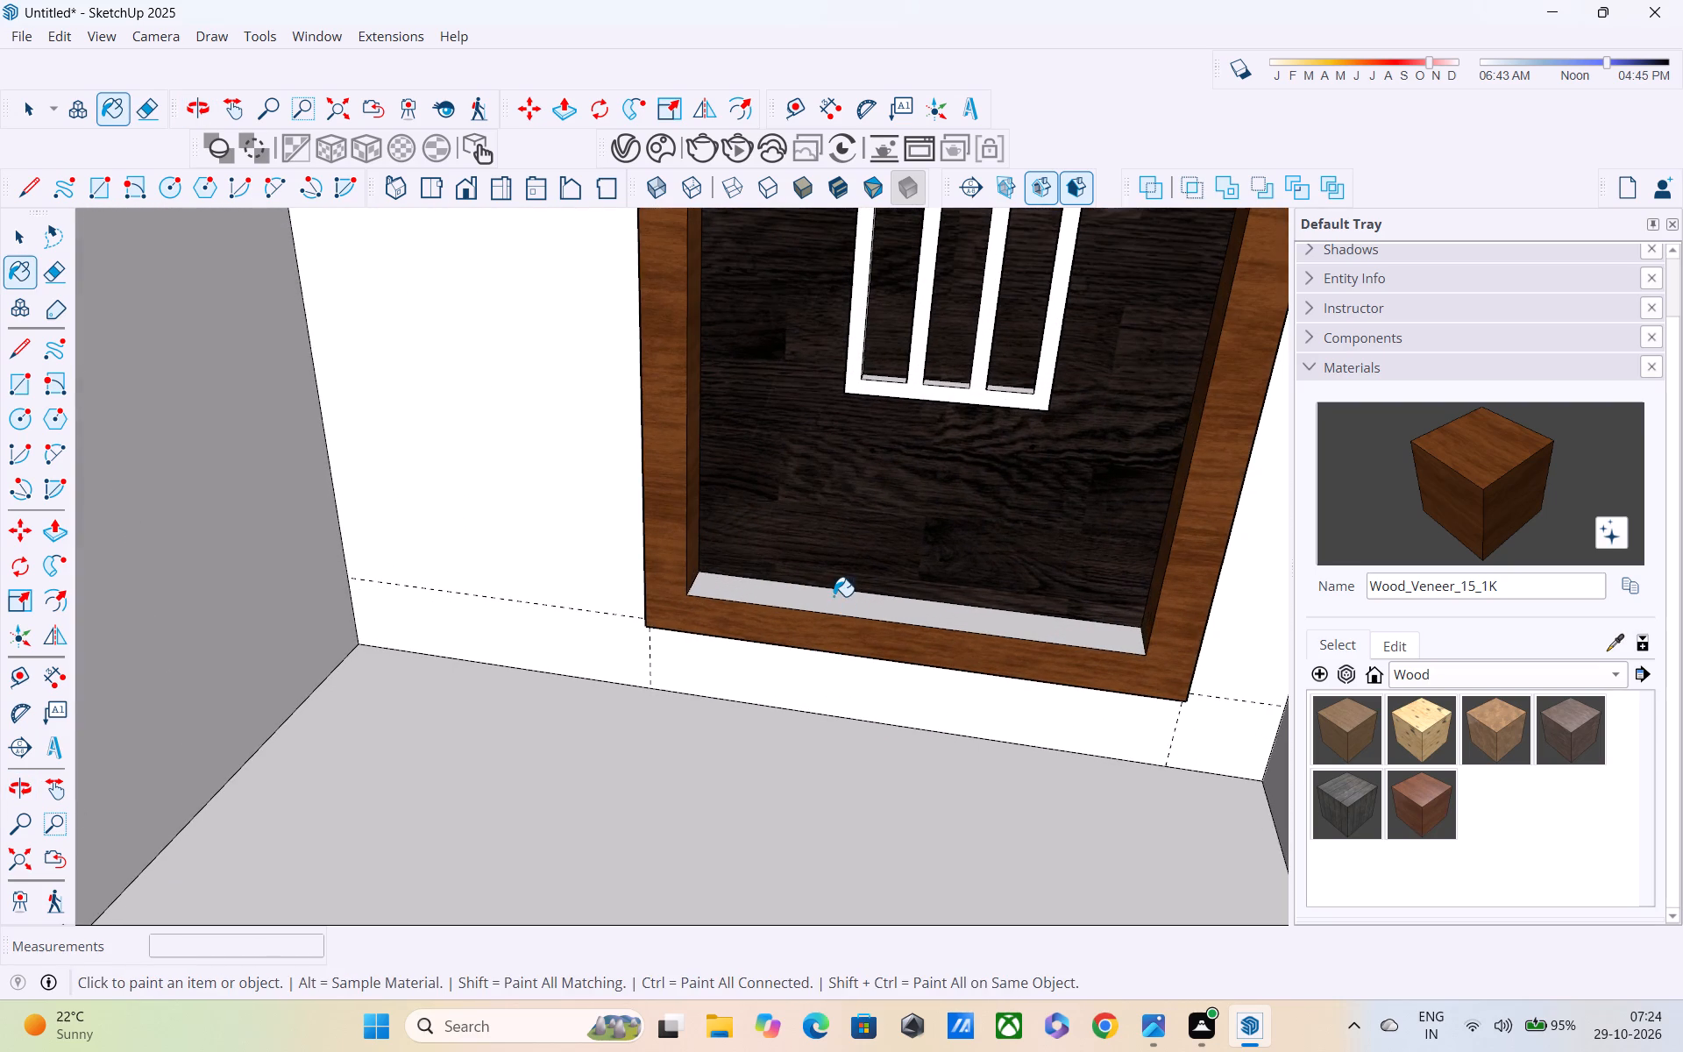
click(834, 596)
Paint the door frame's outer bottom edge face and its outer left side face with the Wood_Veneer_15_1K material.
middle_drag(819, 634, 999, 437)
scroll(756, 677, up, 5)
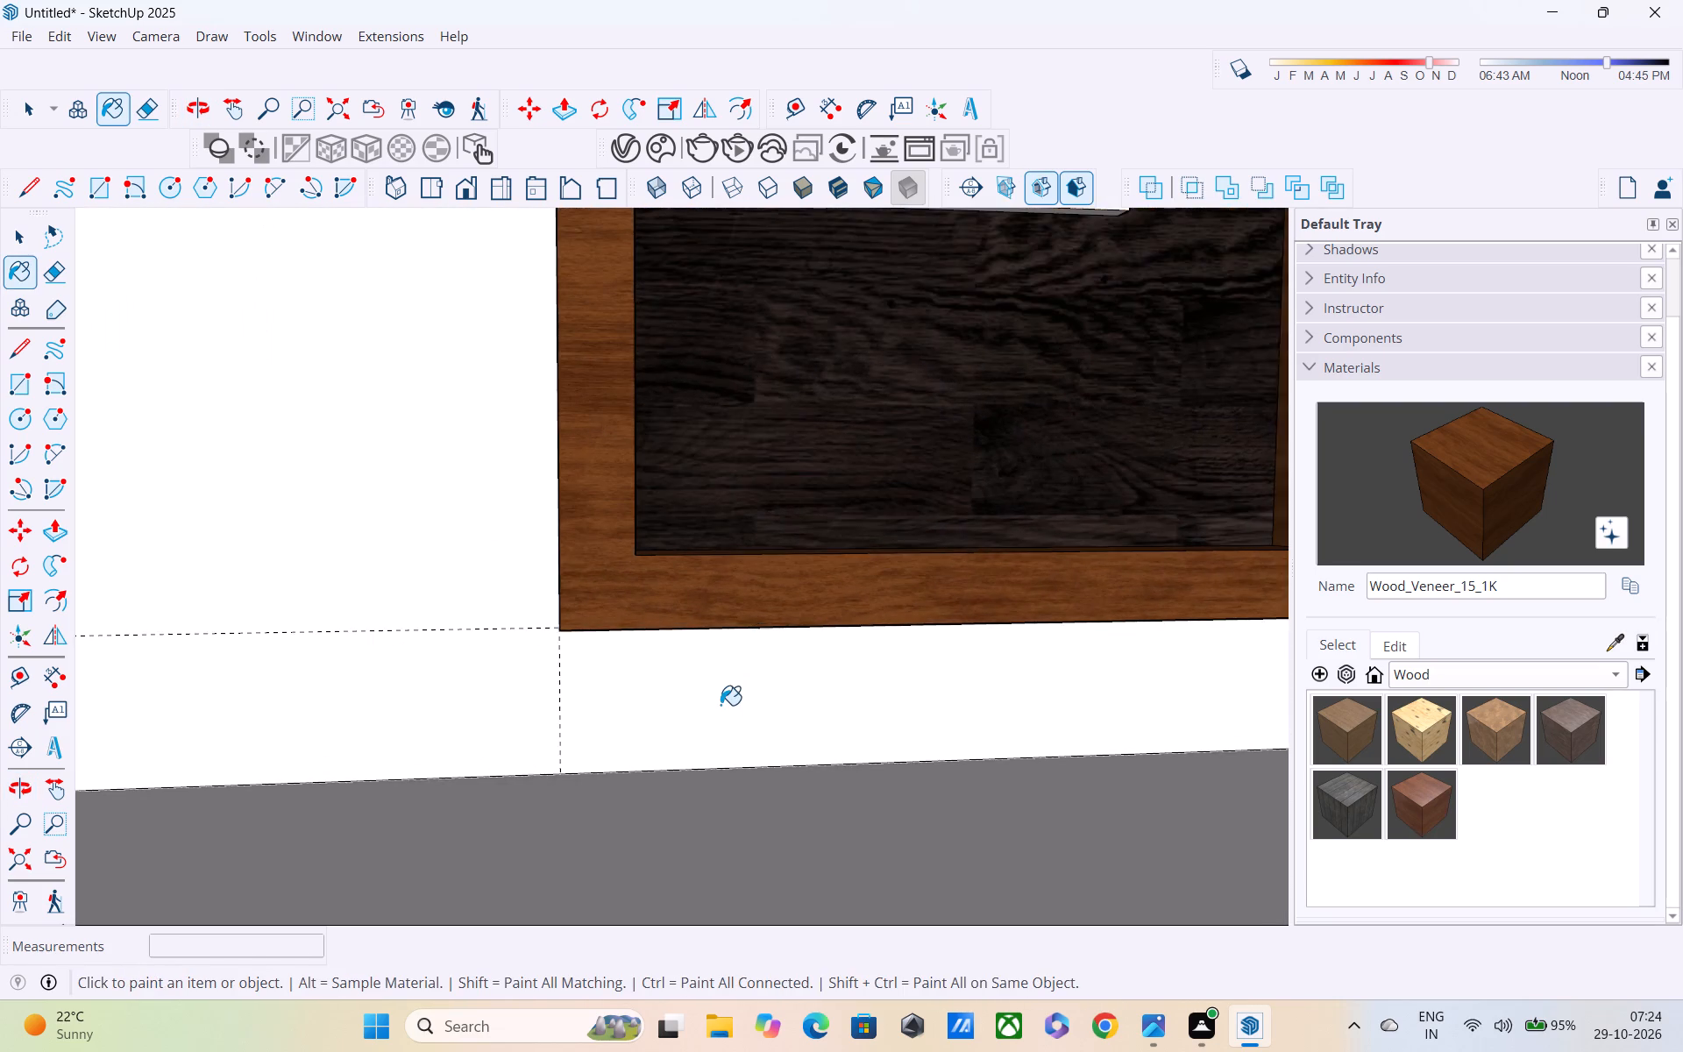
scroll(717, 704, up, 2)
middle_drag(714, 650, 768, 559)
scroll(754, 585, up, 4)
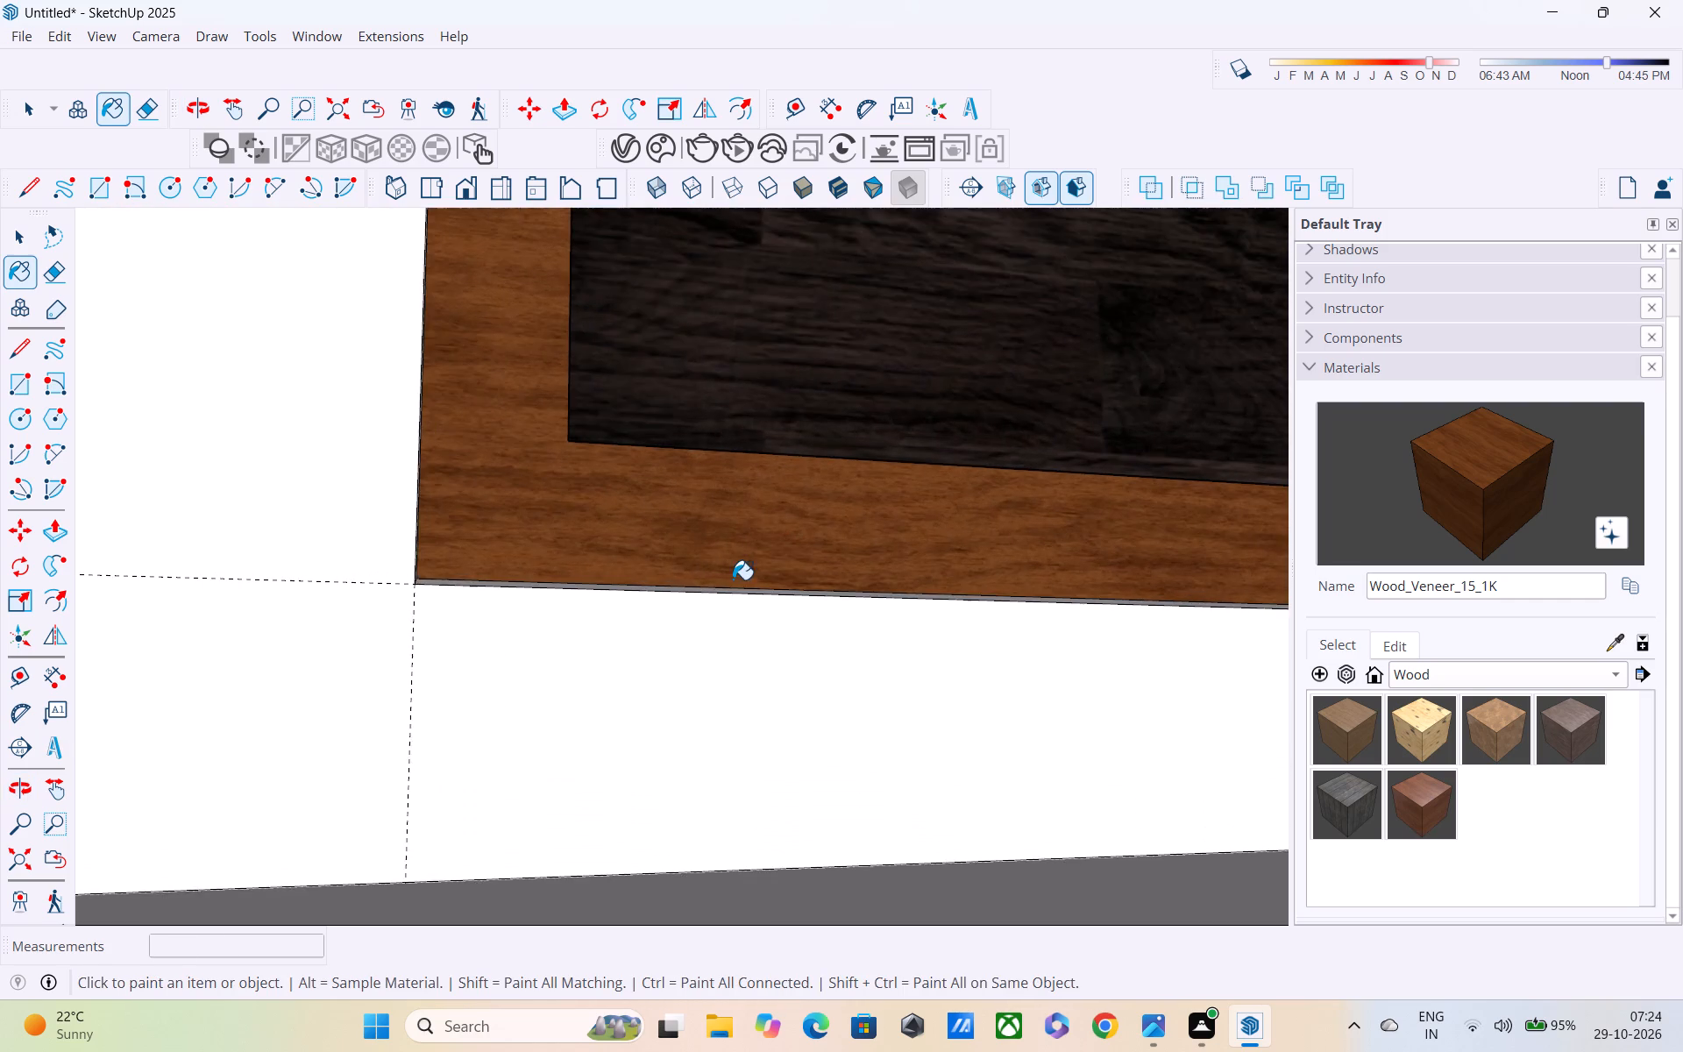
scroll(732, 579, up, 5)
middle_drag(721, 602, 787, 542)
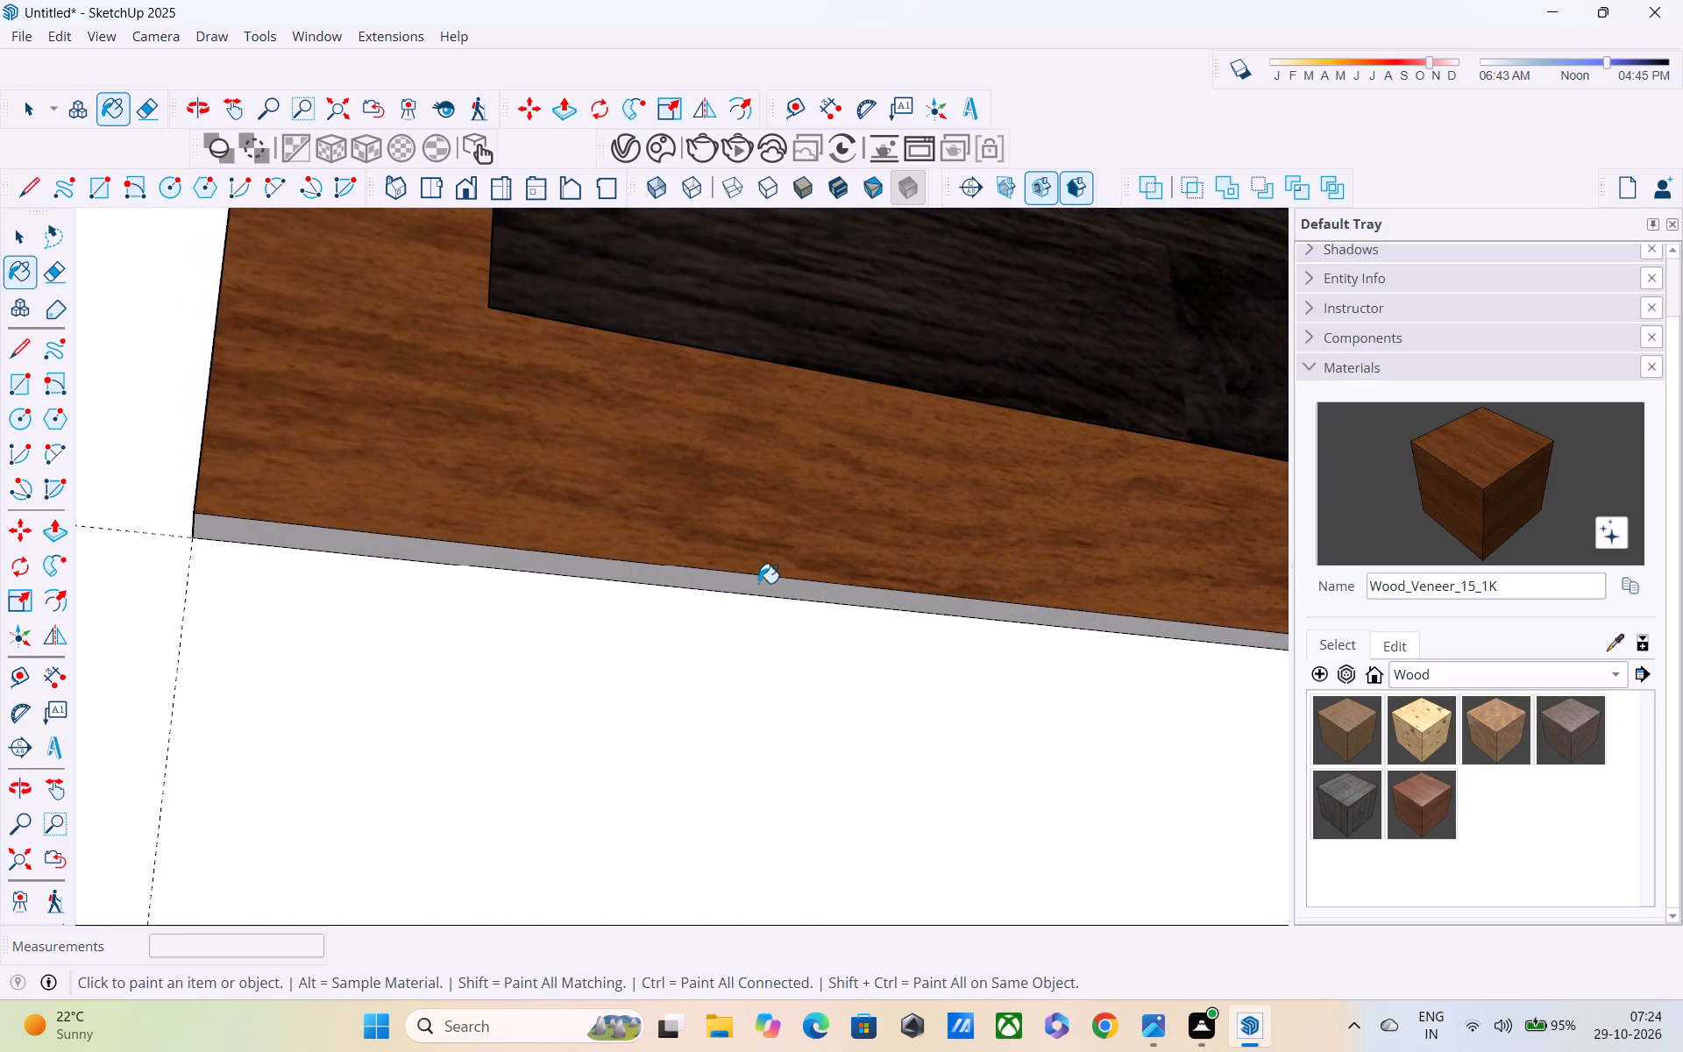
click(758, 583)
middle_drag(732, 574, 1131, 715)
click(671, 494)
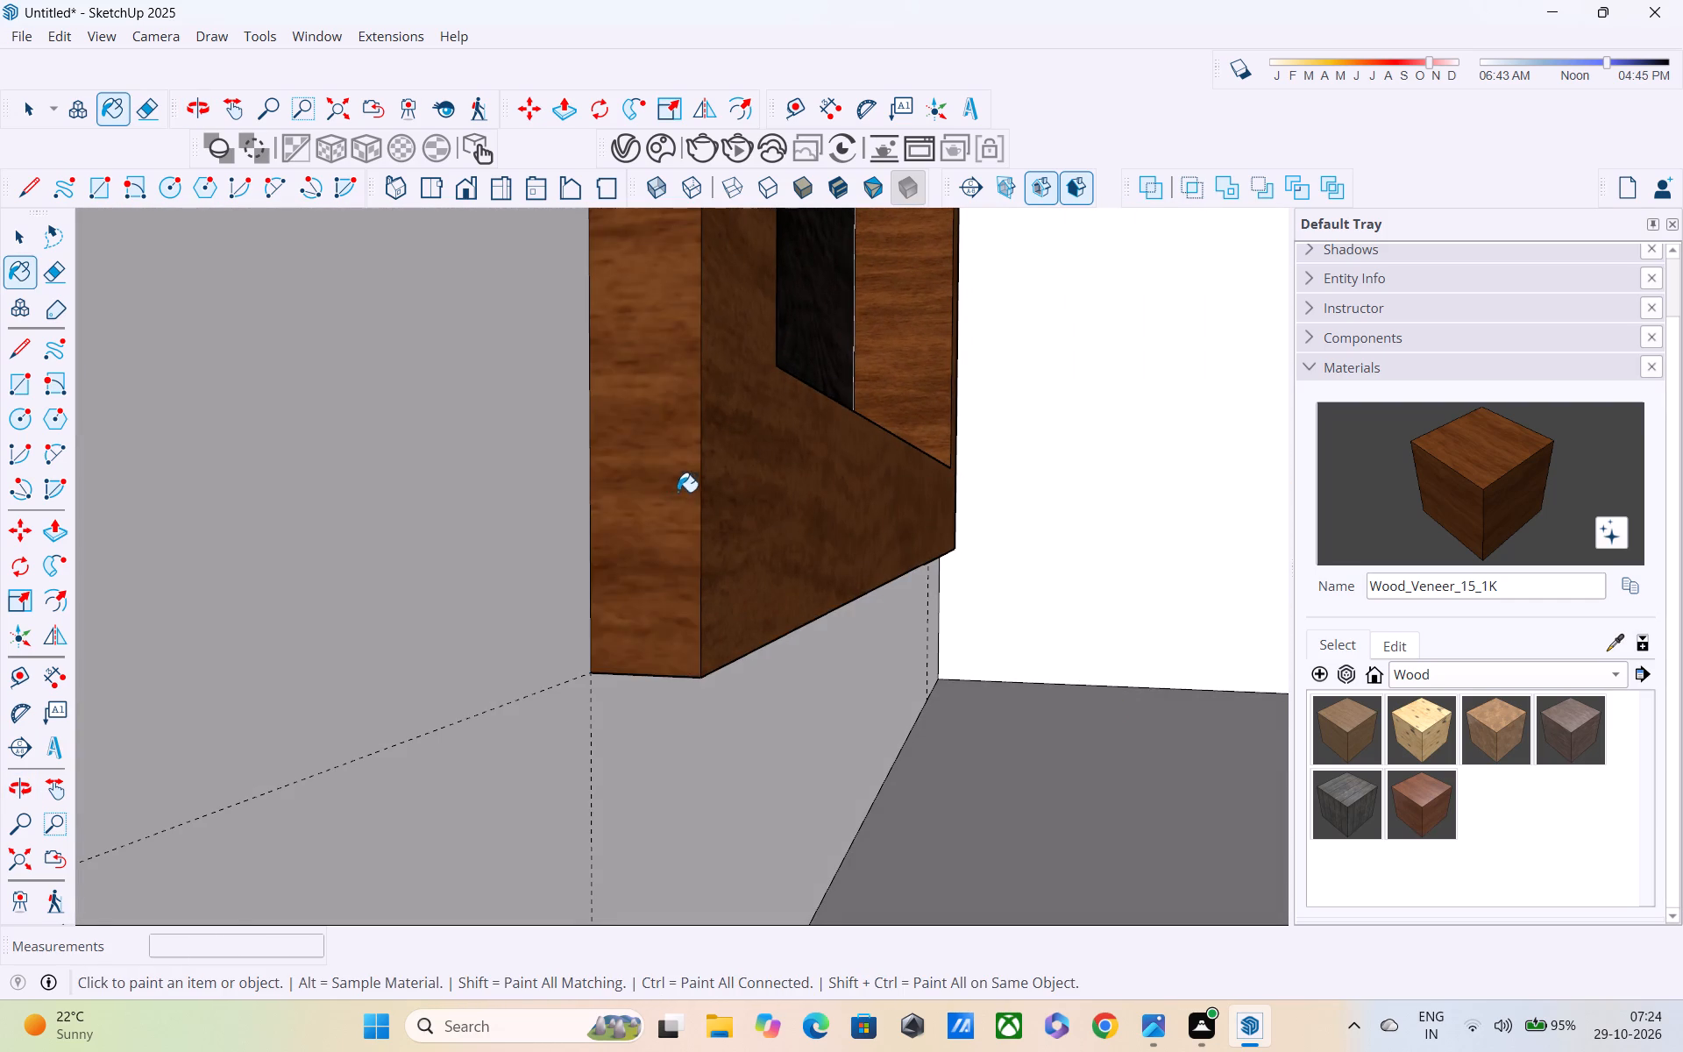
Paint the door frame's thin outer right side face with the Wood_Veneer_15_1K material.
middle_drag(678, 492, 597, 785)
scroll(778, 357, down, 6)
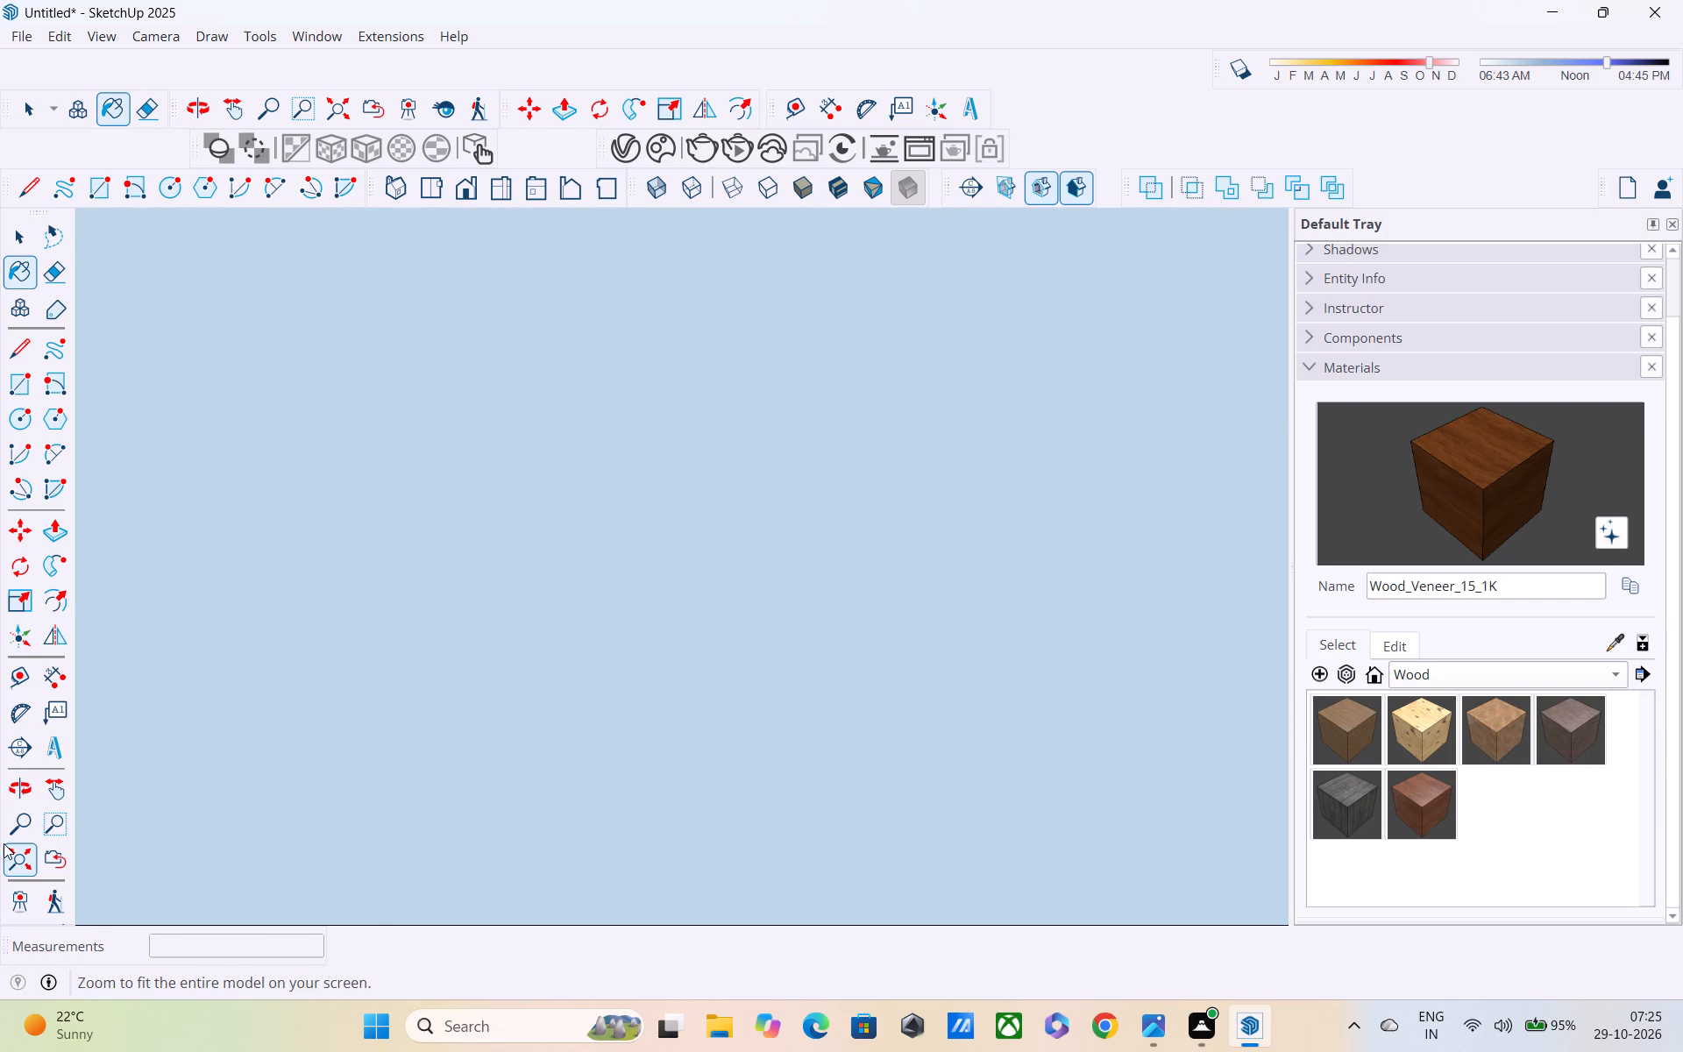
click(4, 849)
middle_drag(469, 561, 0, 643)
scroll(454, 432, up, 4)
scroll(542, 429, up, 19)
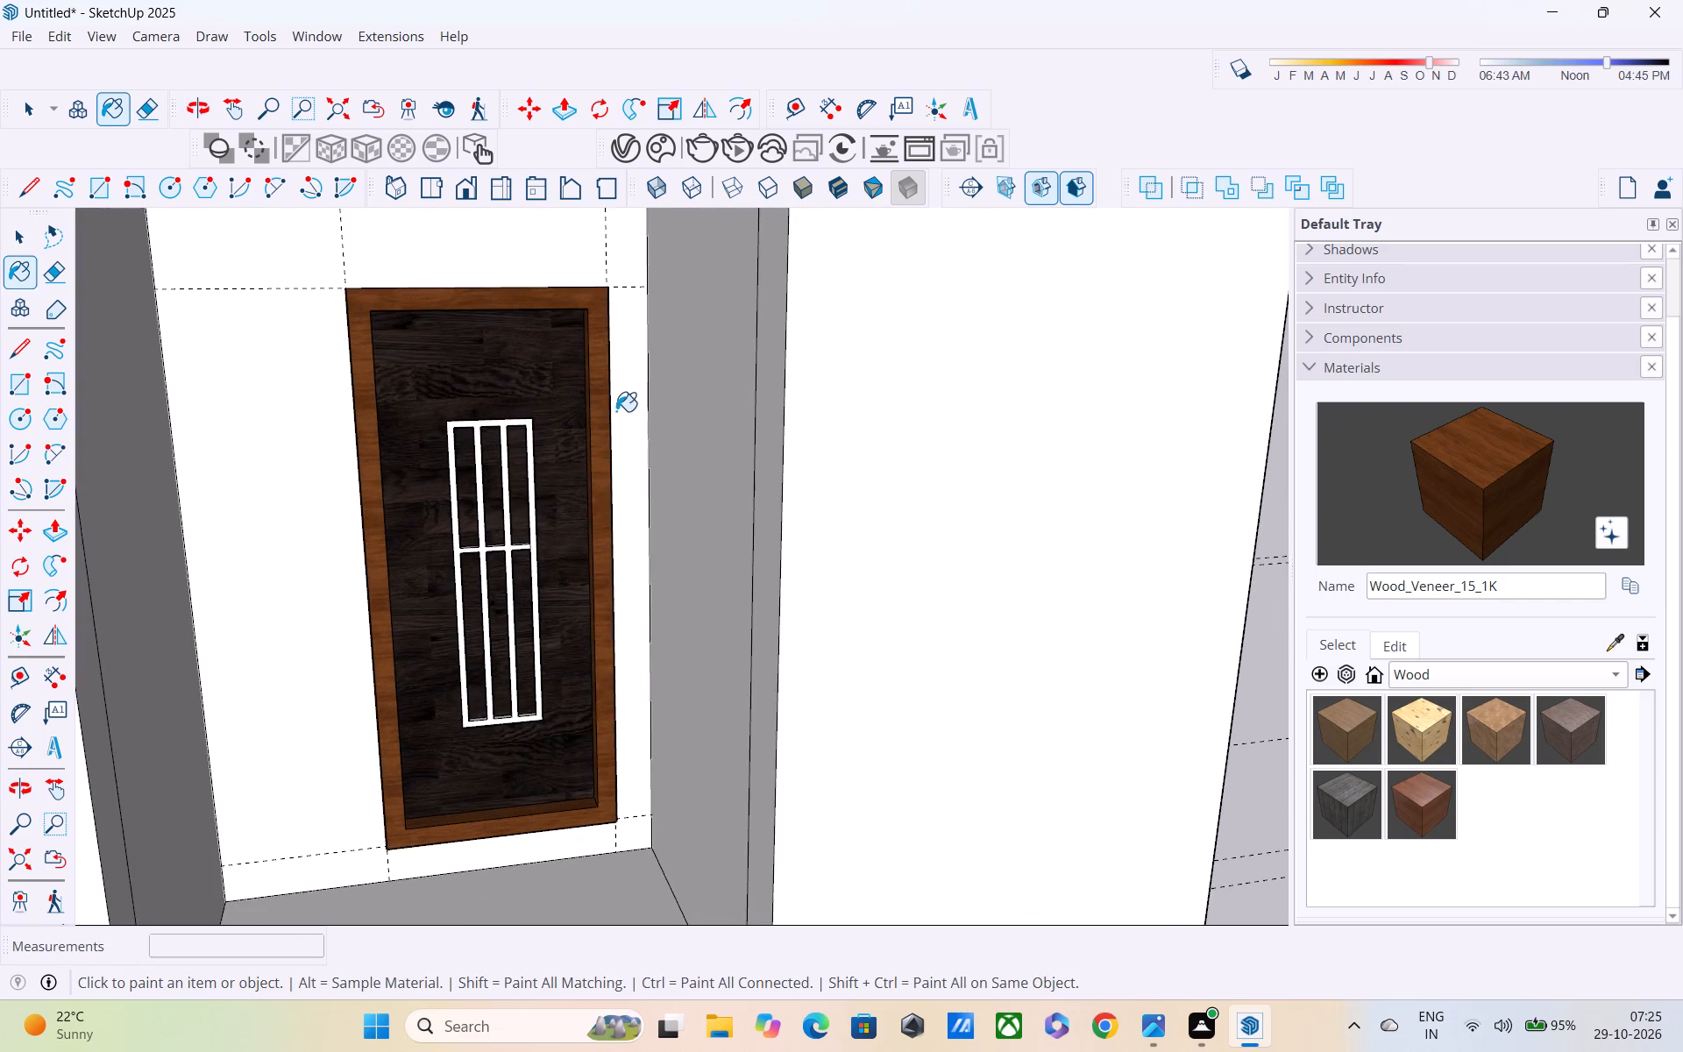
middle_drag(616, 411, 535, 281)
middle_click(541, 298)
scroll(557, 372, up, 4)
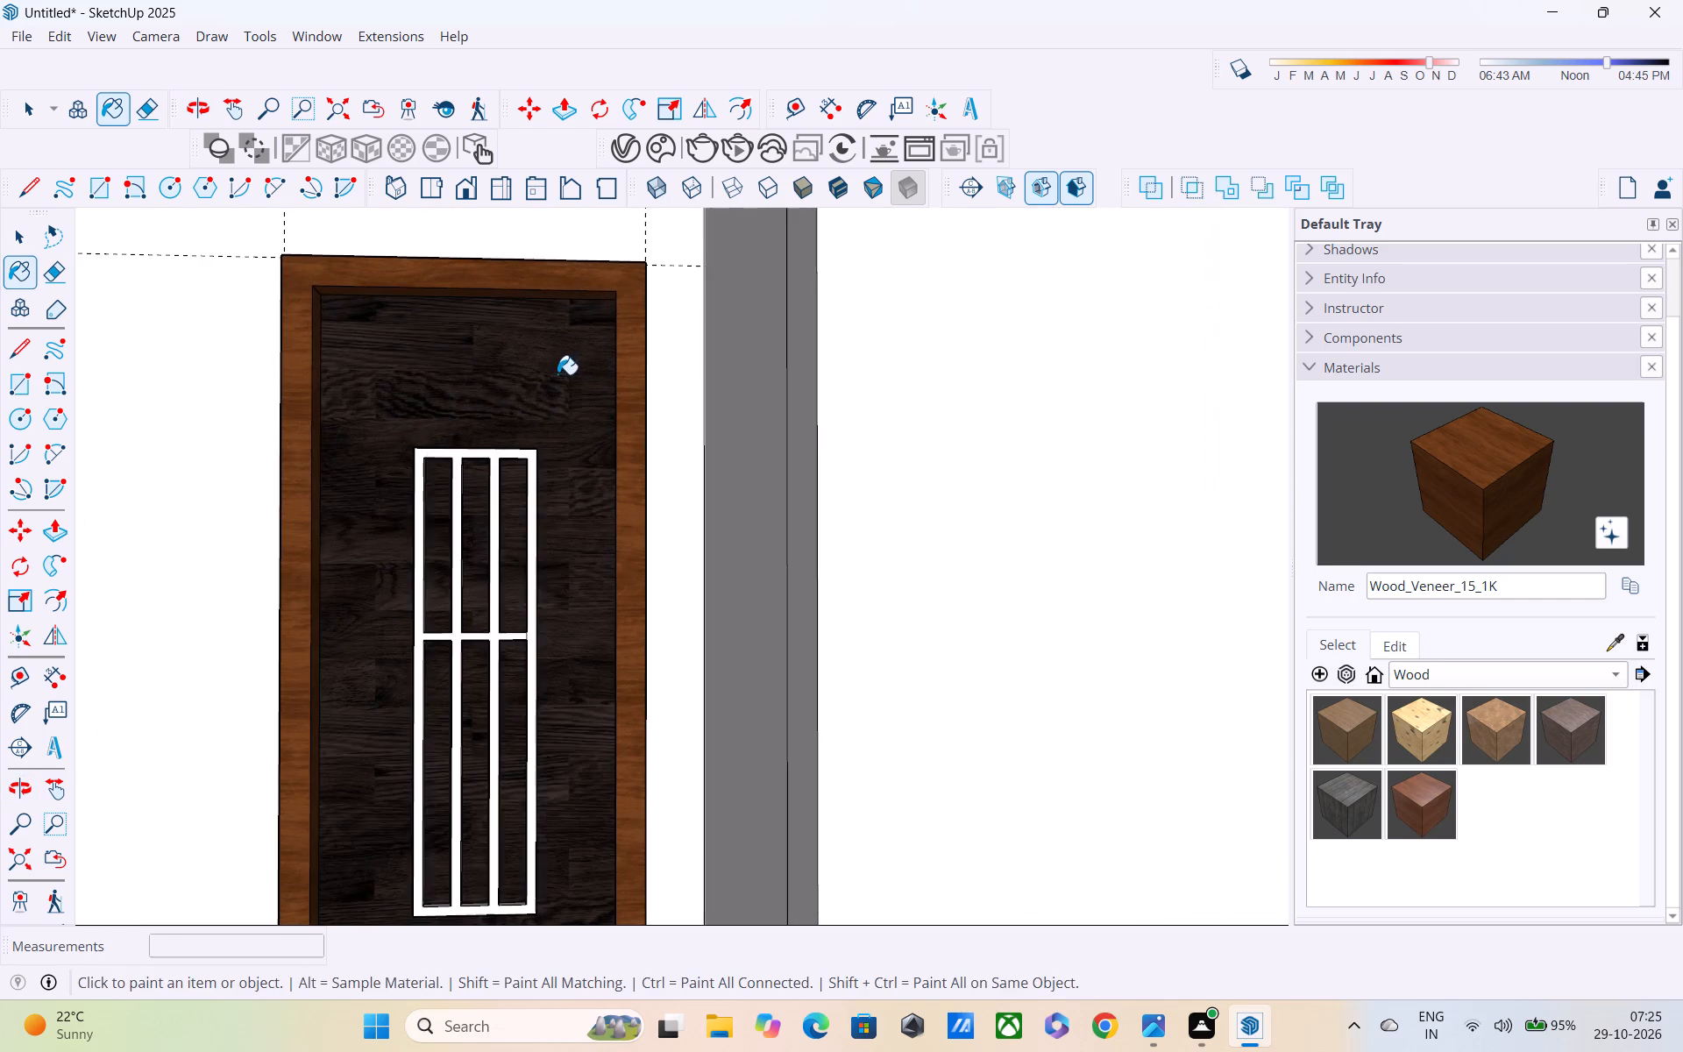
scroll(635, 391, up, 10)
scroll(635, 387, down, 1)
scroll(635, 387, up, 1)
middle_drag(635, 387, 480, 402)
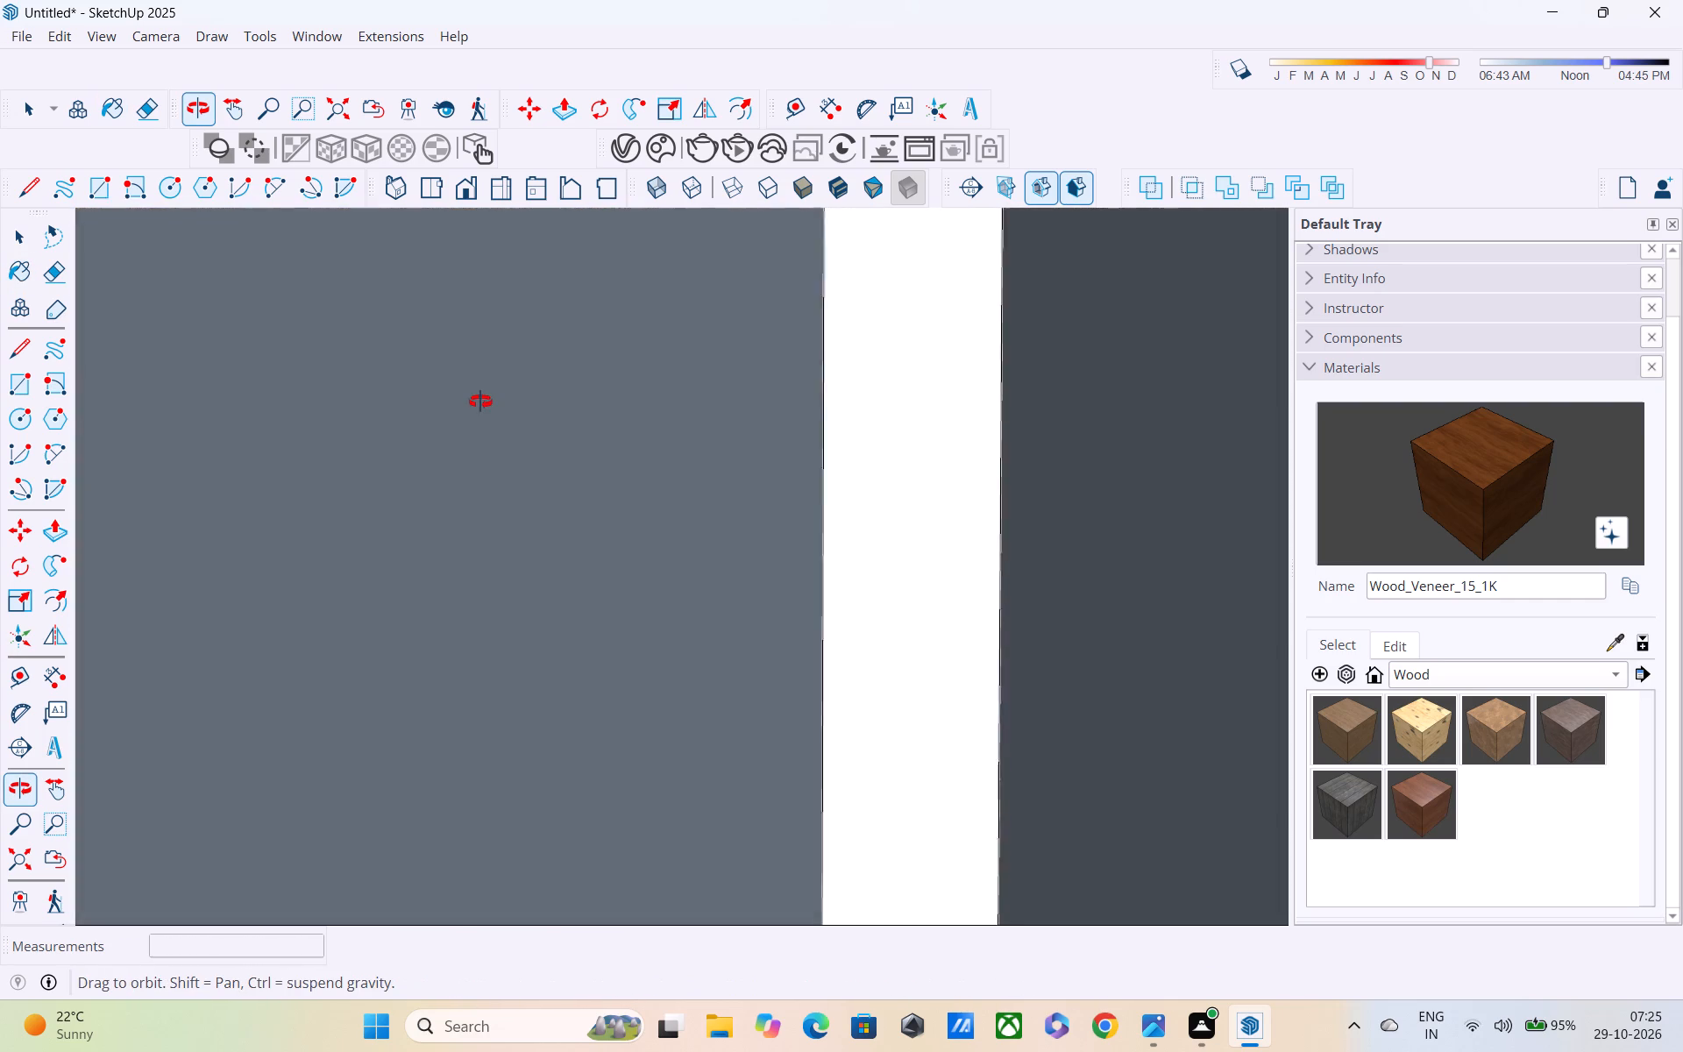
middle_drag(480, 402, 563, 366)
scroll(667, 395, up, 9)
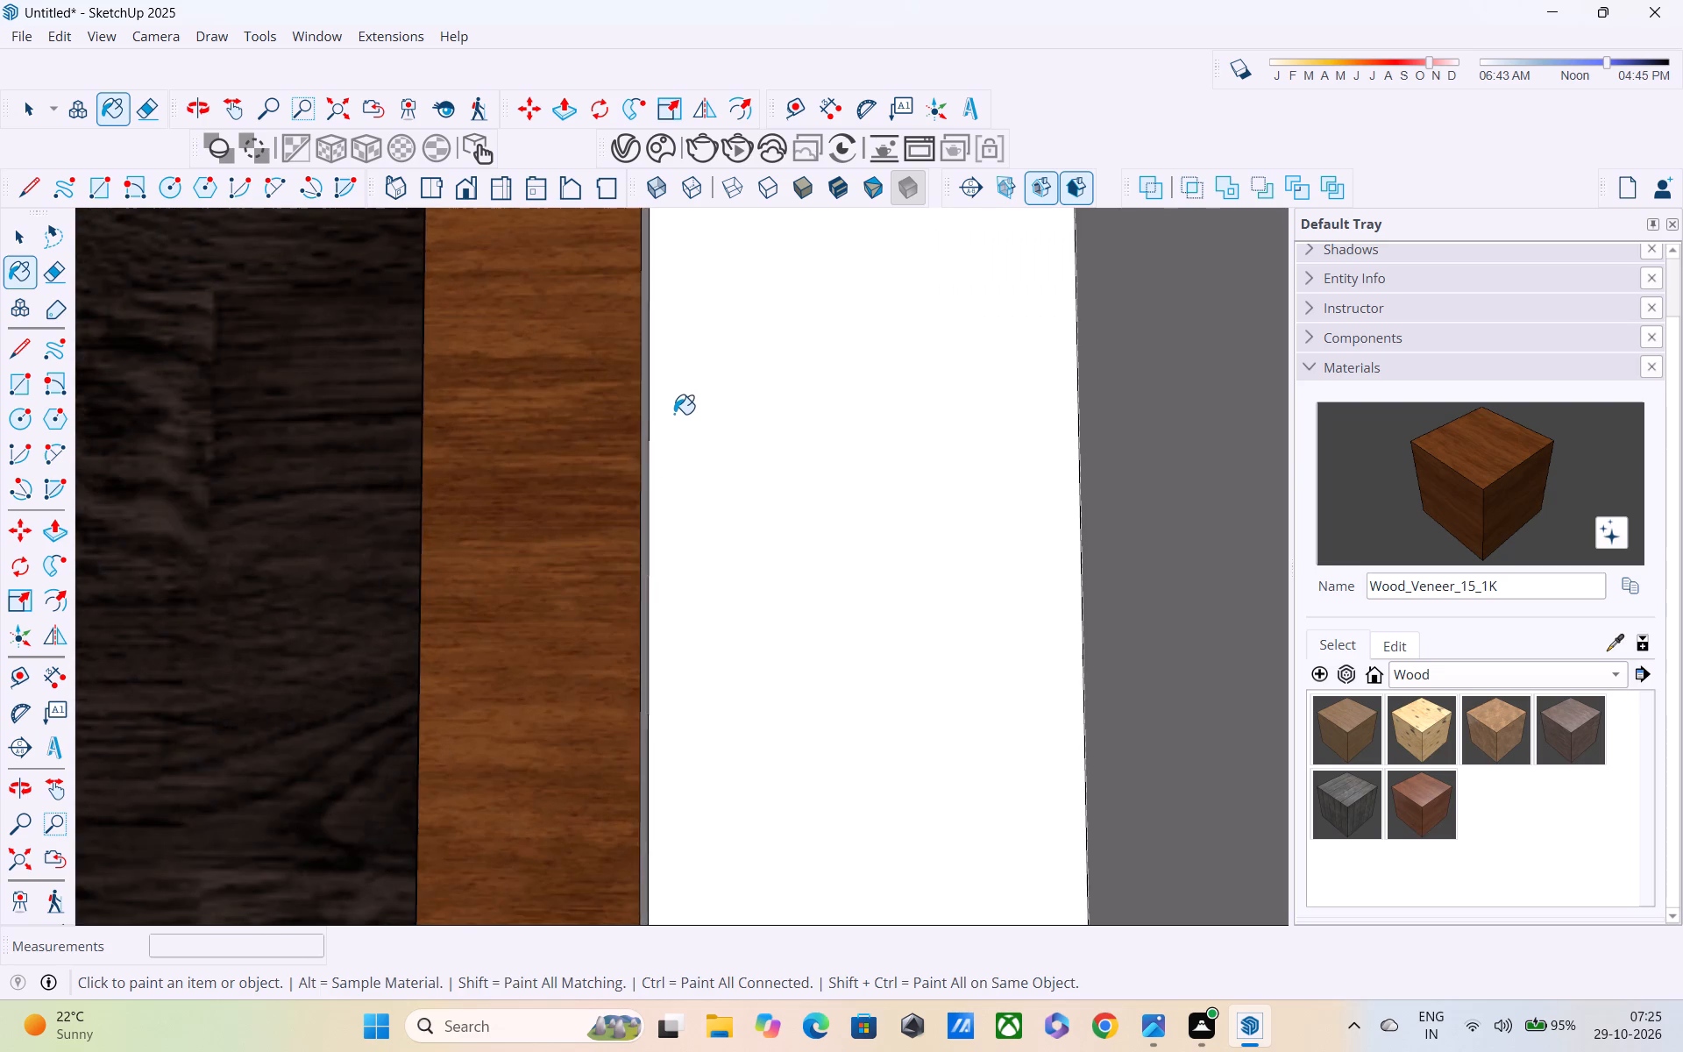
middle_drag(657, 416, 617, 430)
click(637, 480)
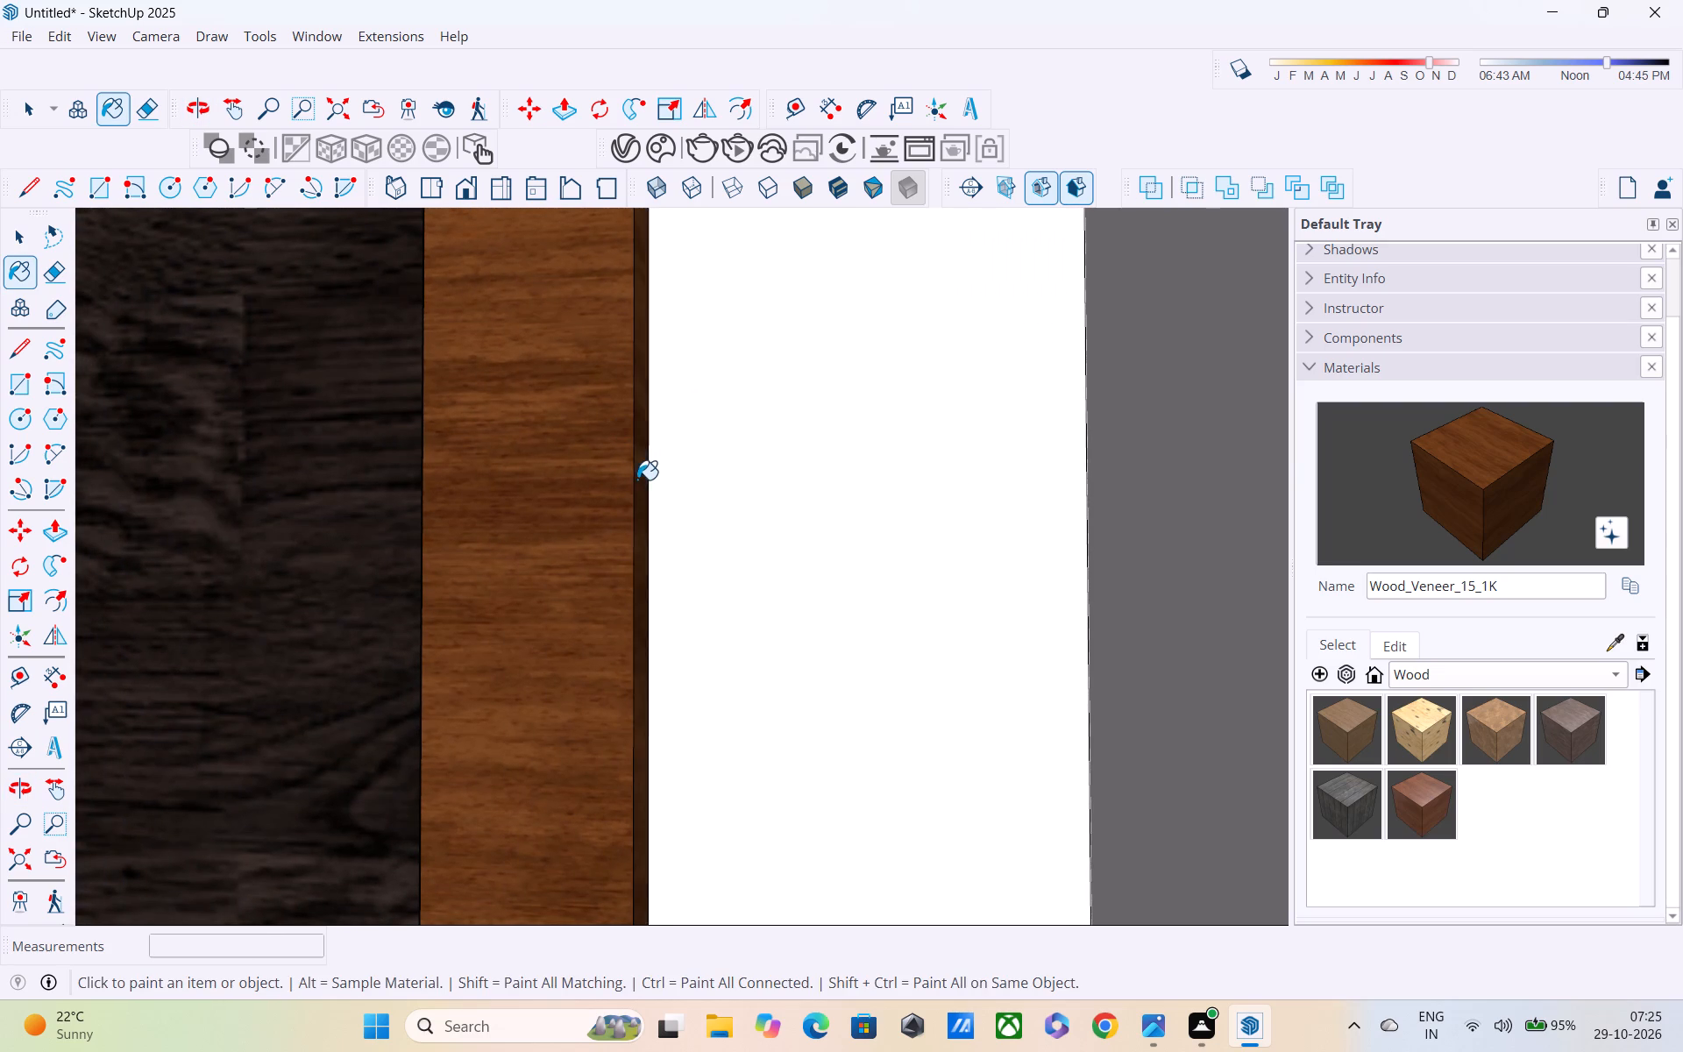
Examine the painted entrance door and the whole building from the front, below and above.
scroll(636, 472, down, 12)
shift+middle_drag(545, 435, 918, 474)
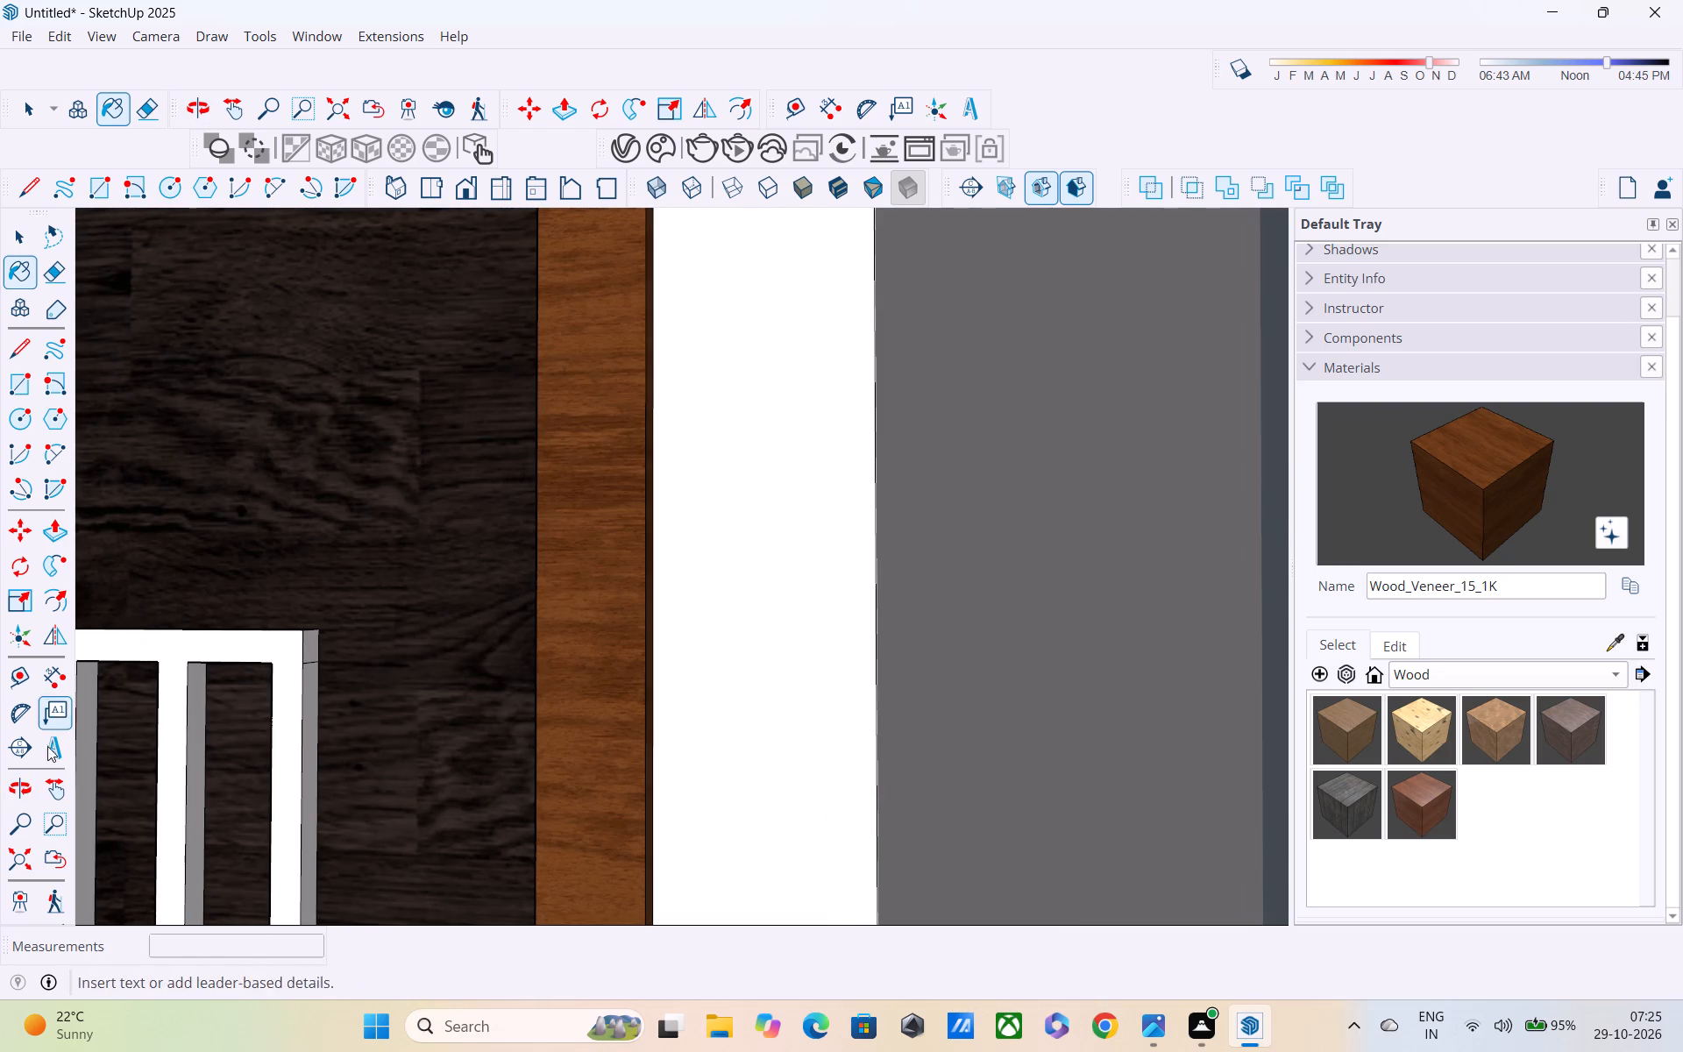
click(9, 850)
middle_drag(590, 537, 714, 702)
scroll(863, 668, up, 1)
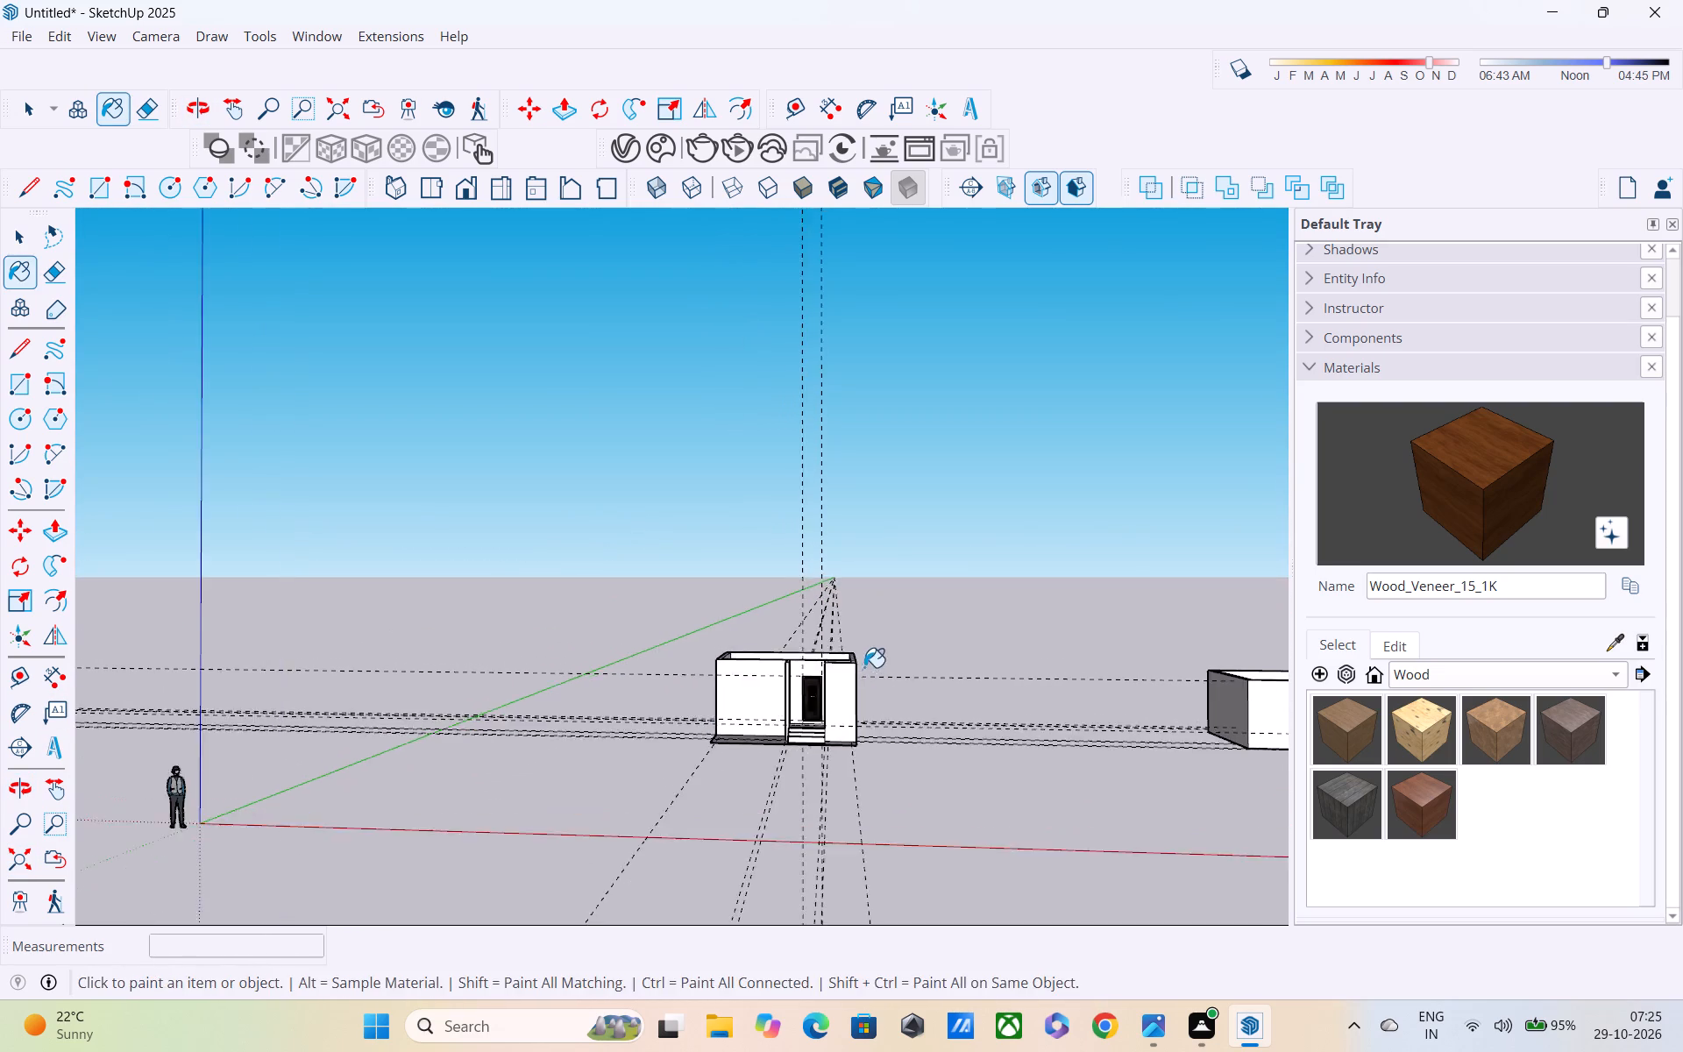
middle_drag(864, 696, 867, 809)
scroll(819, 623, down, 1)
scroll(819, 623, up, 16)
scroll(810, 704, up, 6)
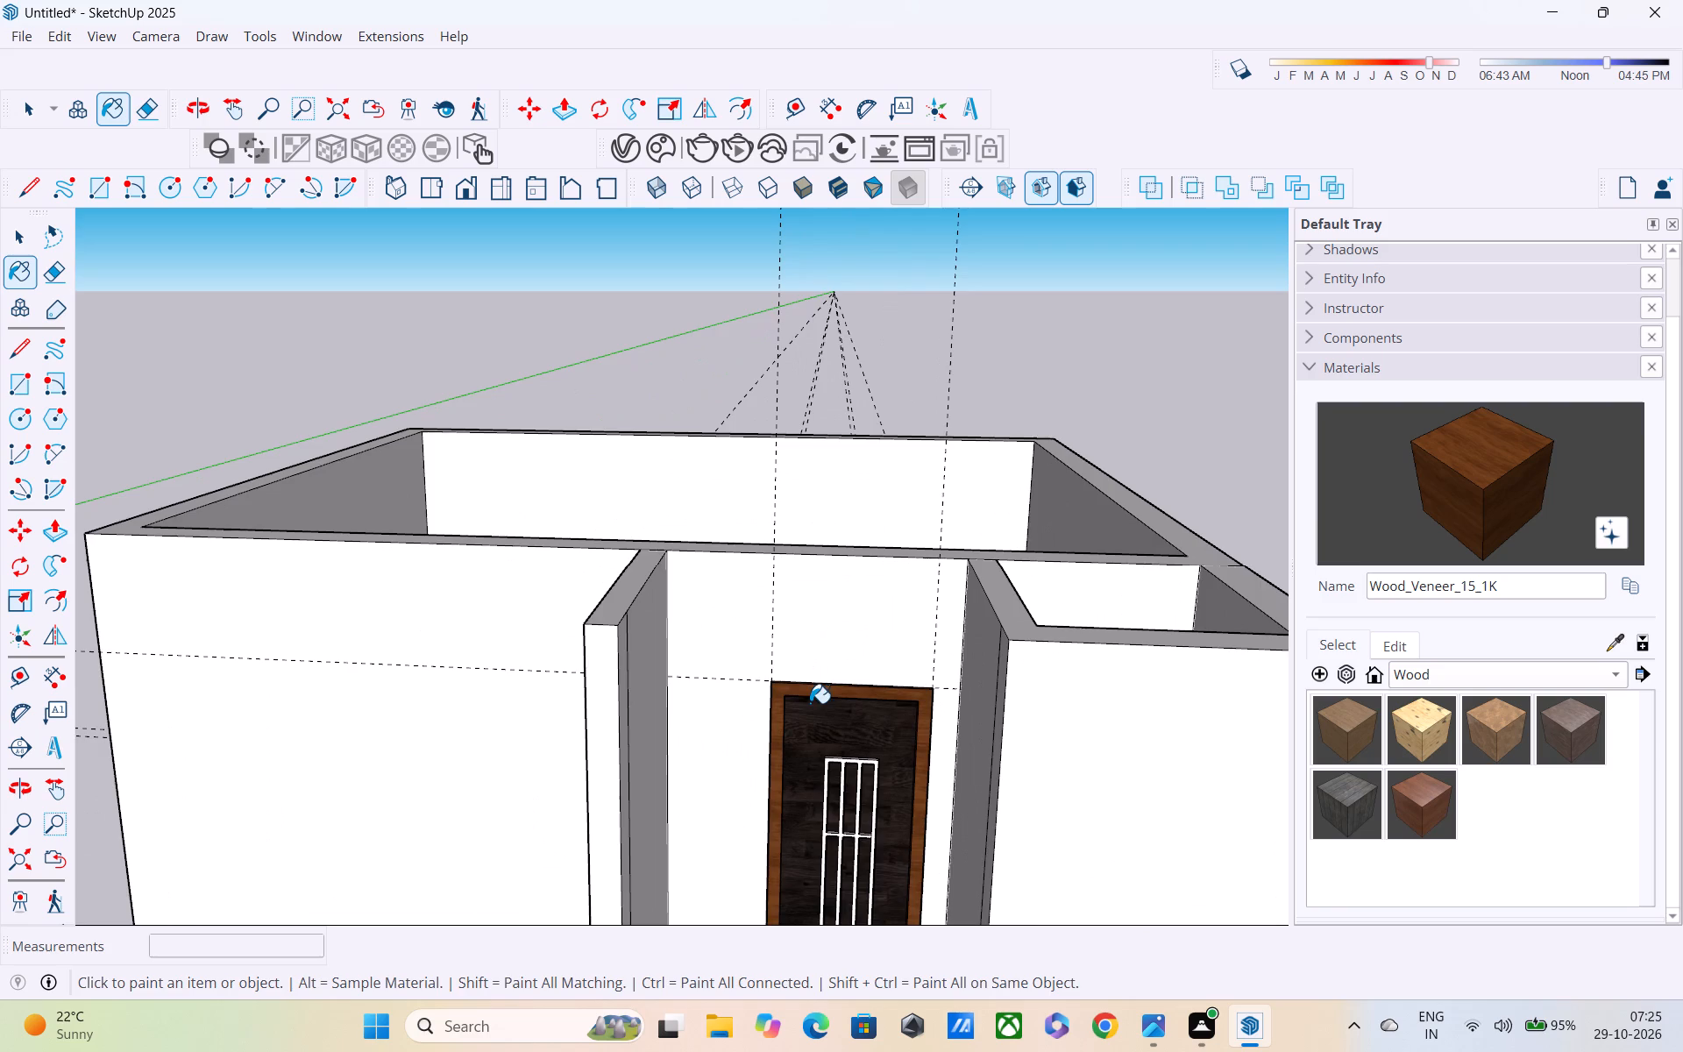
scroll(824, 684, up, 2)
middle_drag(824, 718, 903, 542)
scroll(900, 494, down, 8)
key(space)
scroll(900, 494, up, 1)
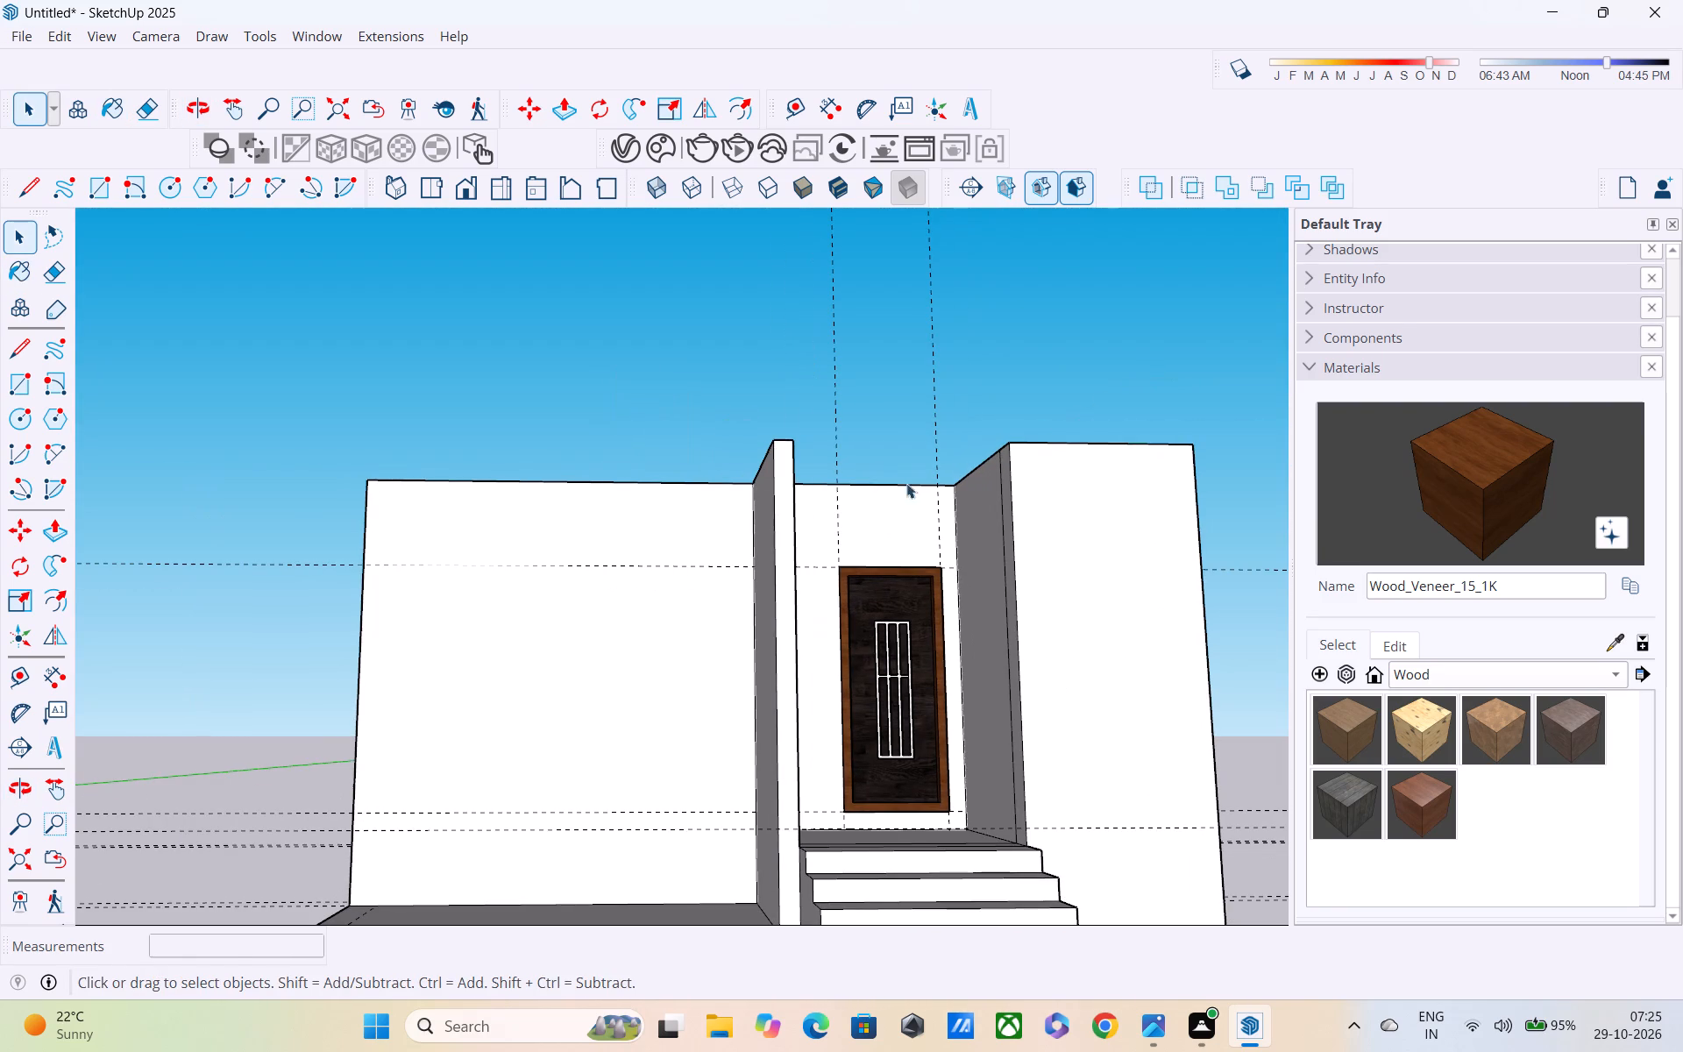
click(1092, 306)
scroll(881, 510, down, 4)
scroll(783, 481, down, 4)
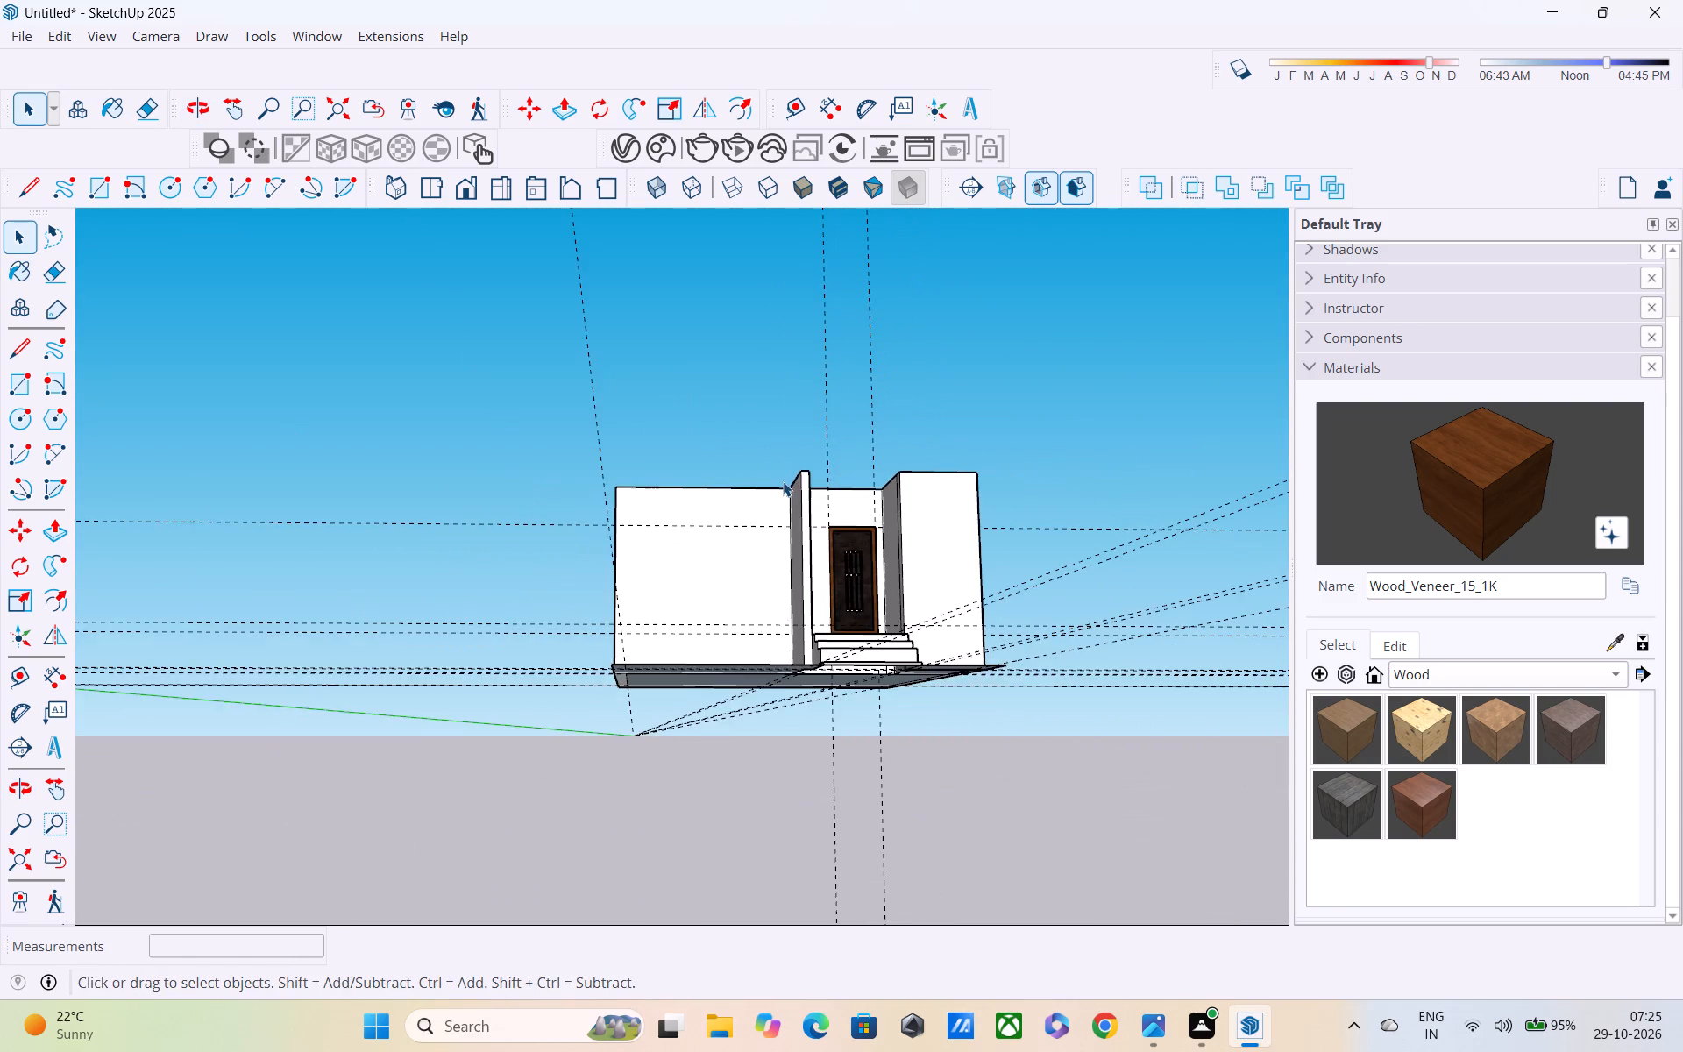
middle_drag(782, 481, 908, 472)
scroll(912, 468, up, 3)
middle_drag(905, 493, 863, 580)
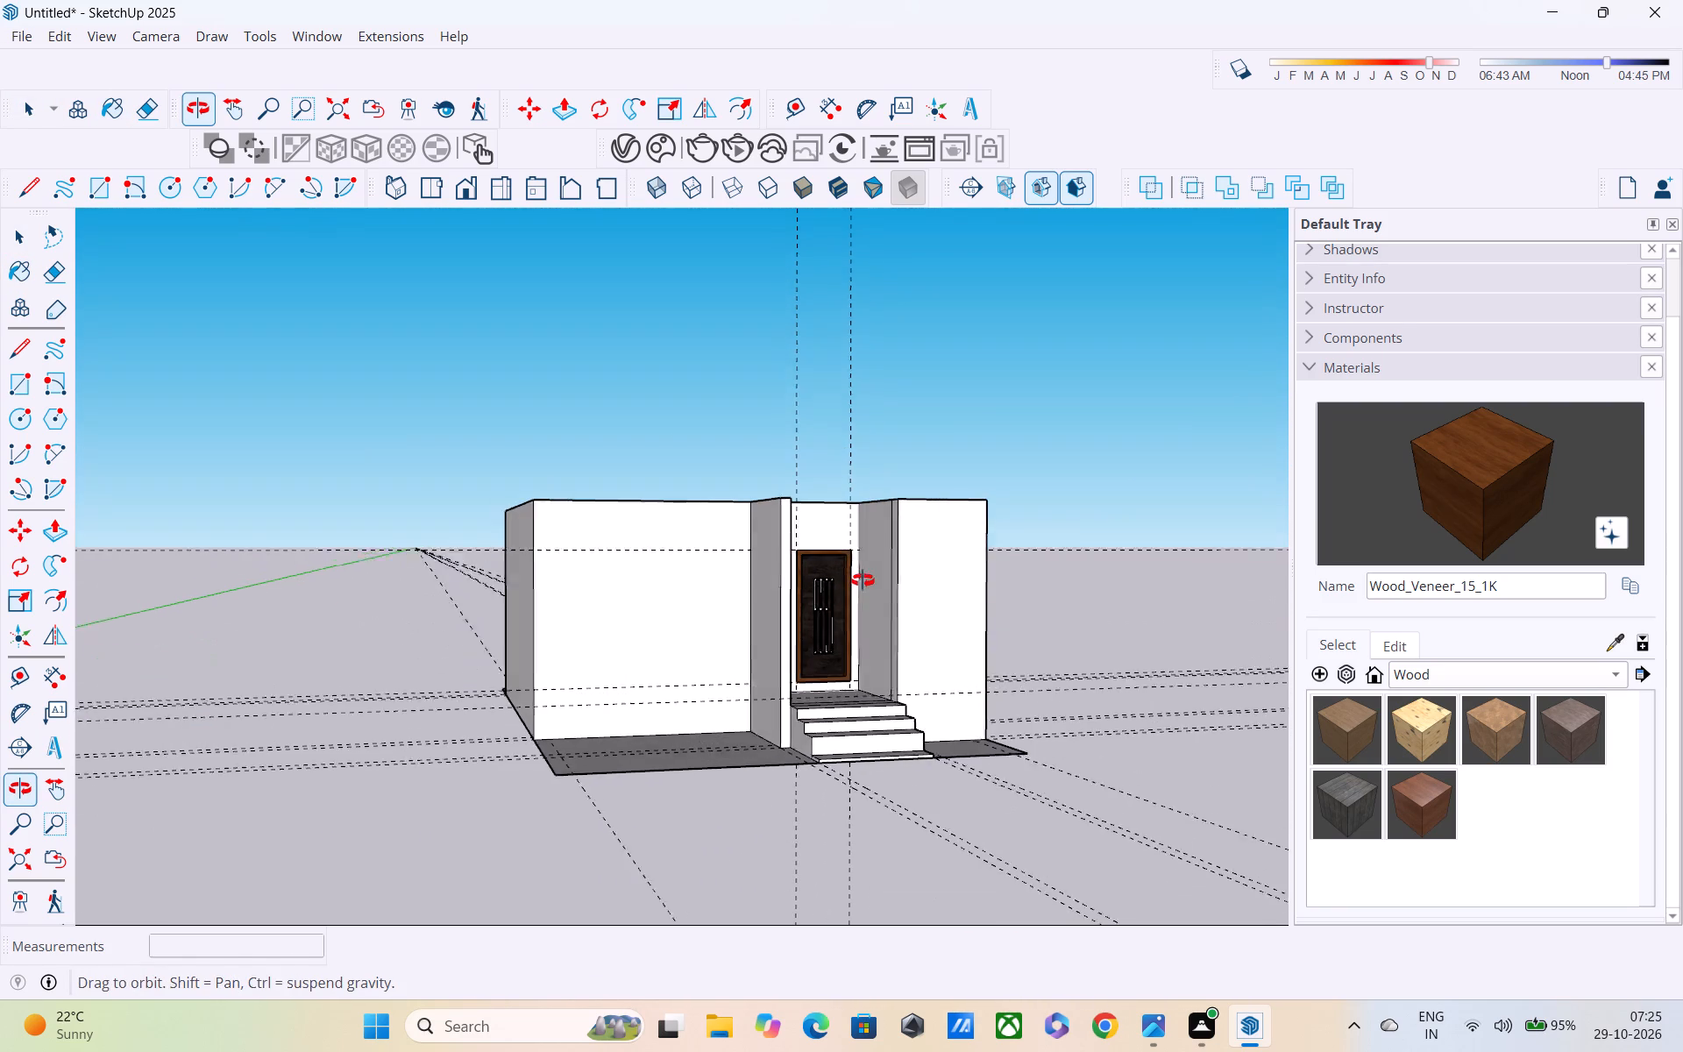
middle_drag(863, 580, 862, 581)
scroll(849, 551, down, 6)
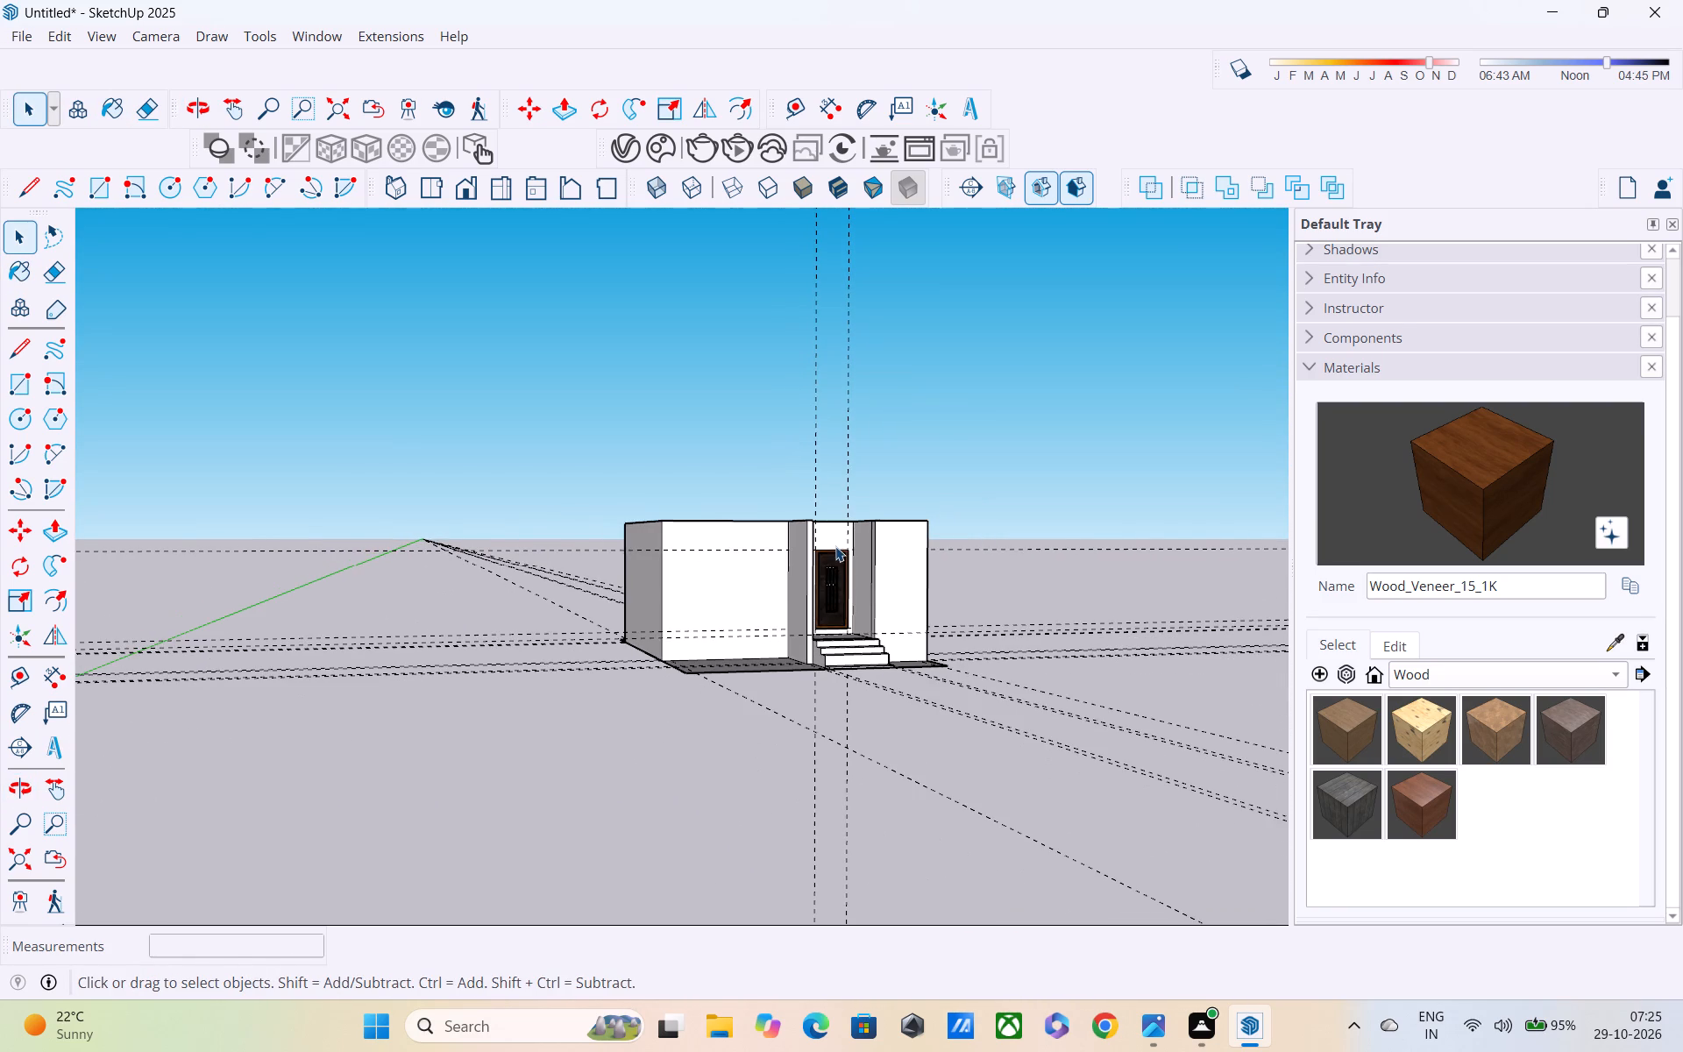
scroll(827, 535, down, 4)
middle_drag(839, 445, 813, 614)
key(space)
scroll(813, 613, up, 1)
click(935, 439)
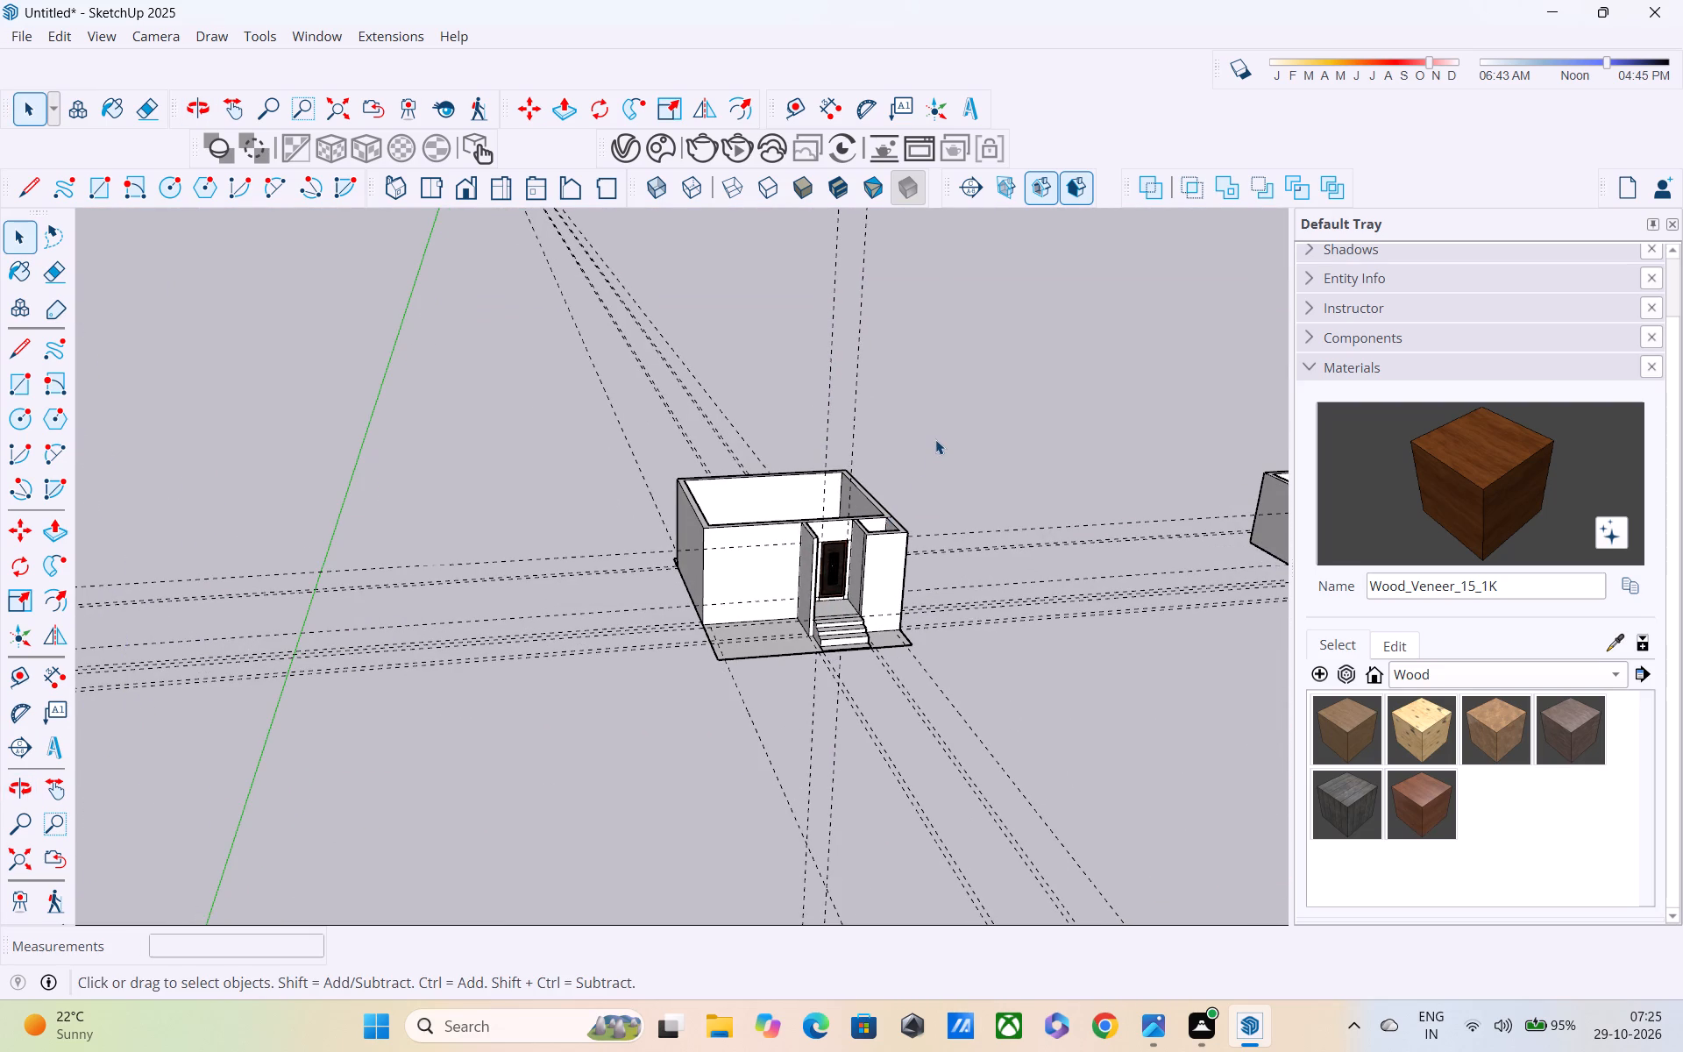
middle_drag(908, 473, 908, 610)
key(space)
key(space)
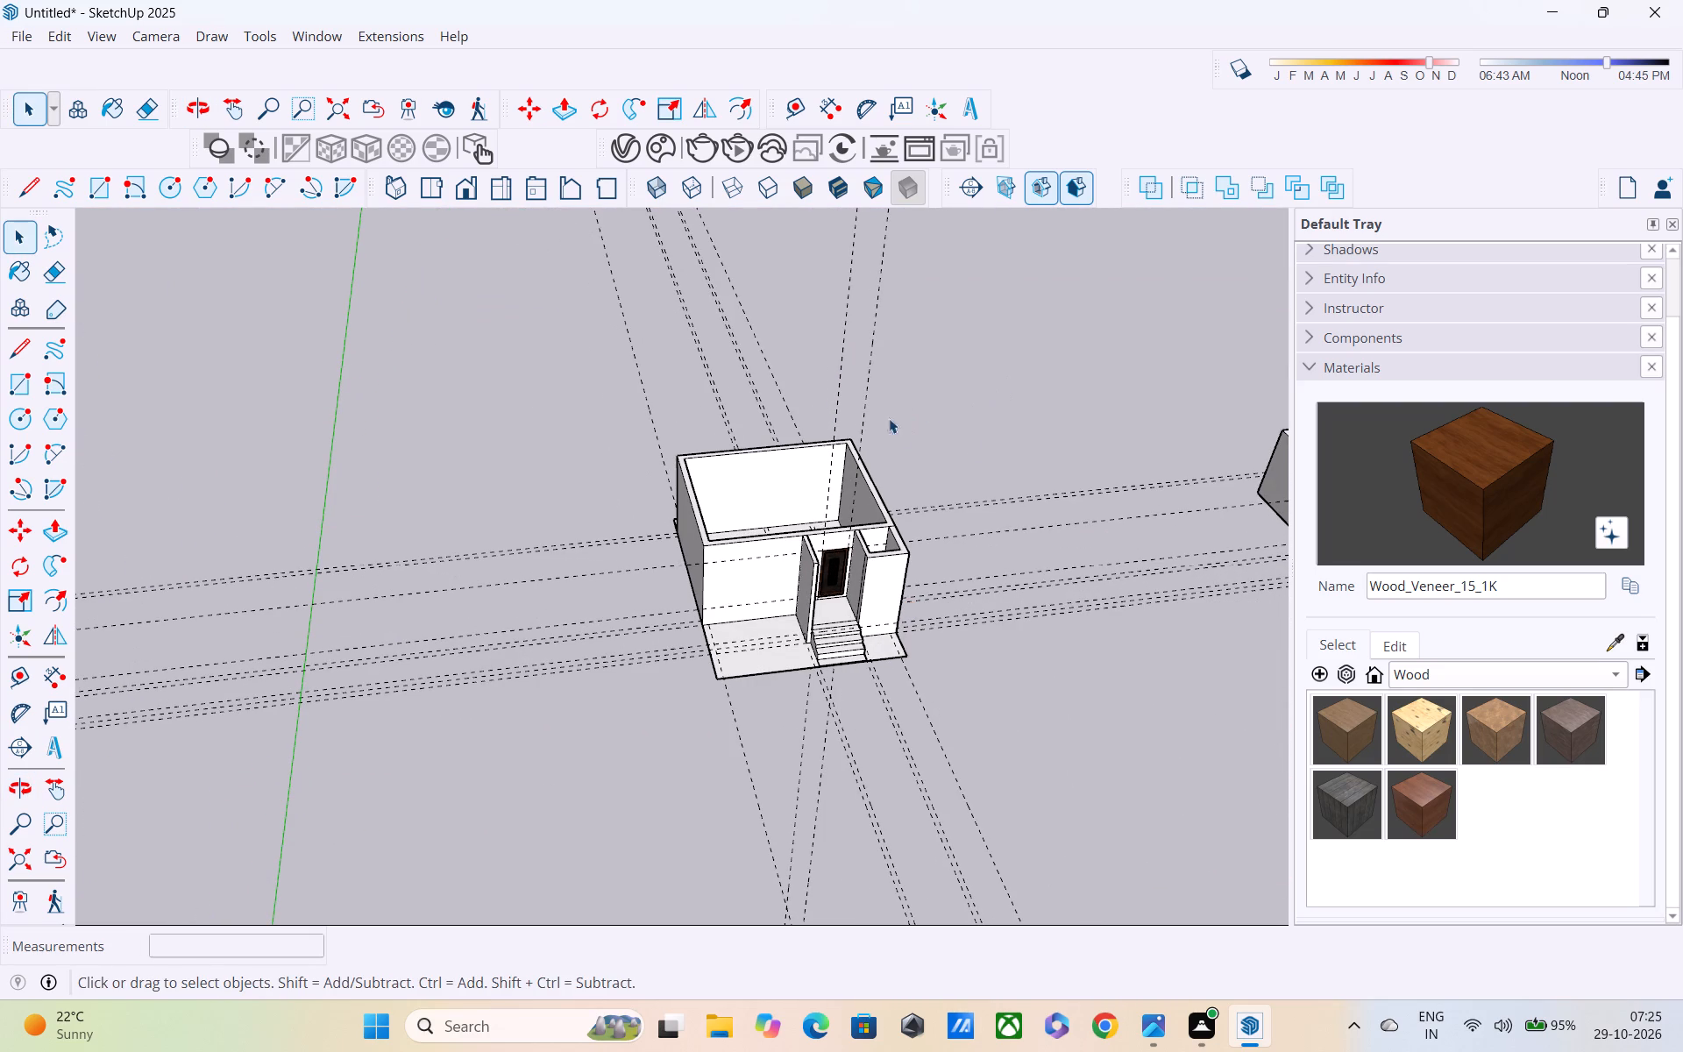
Draw a 16' 6" by 20' 6" rectangle across the main room's open top, between opposite inner wall corners.
key(r)
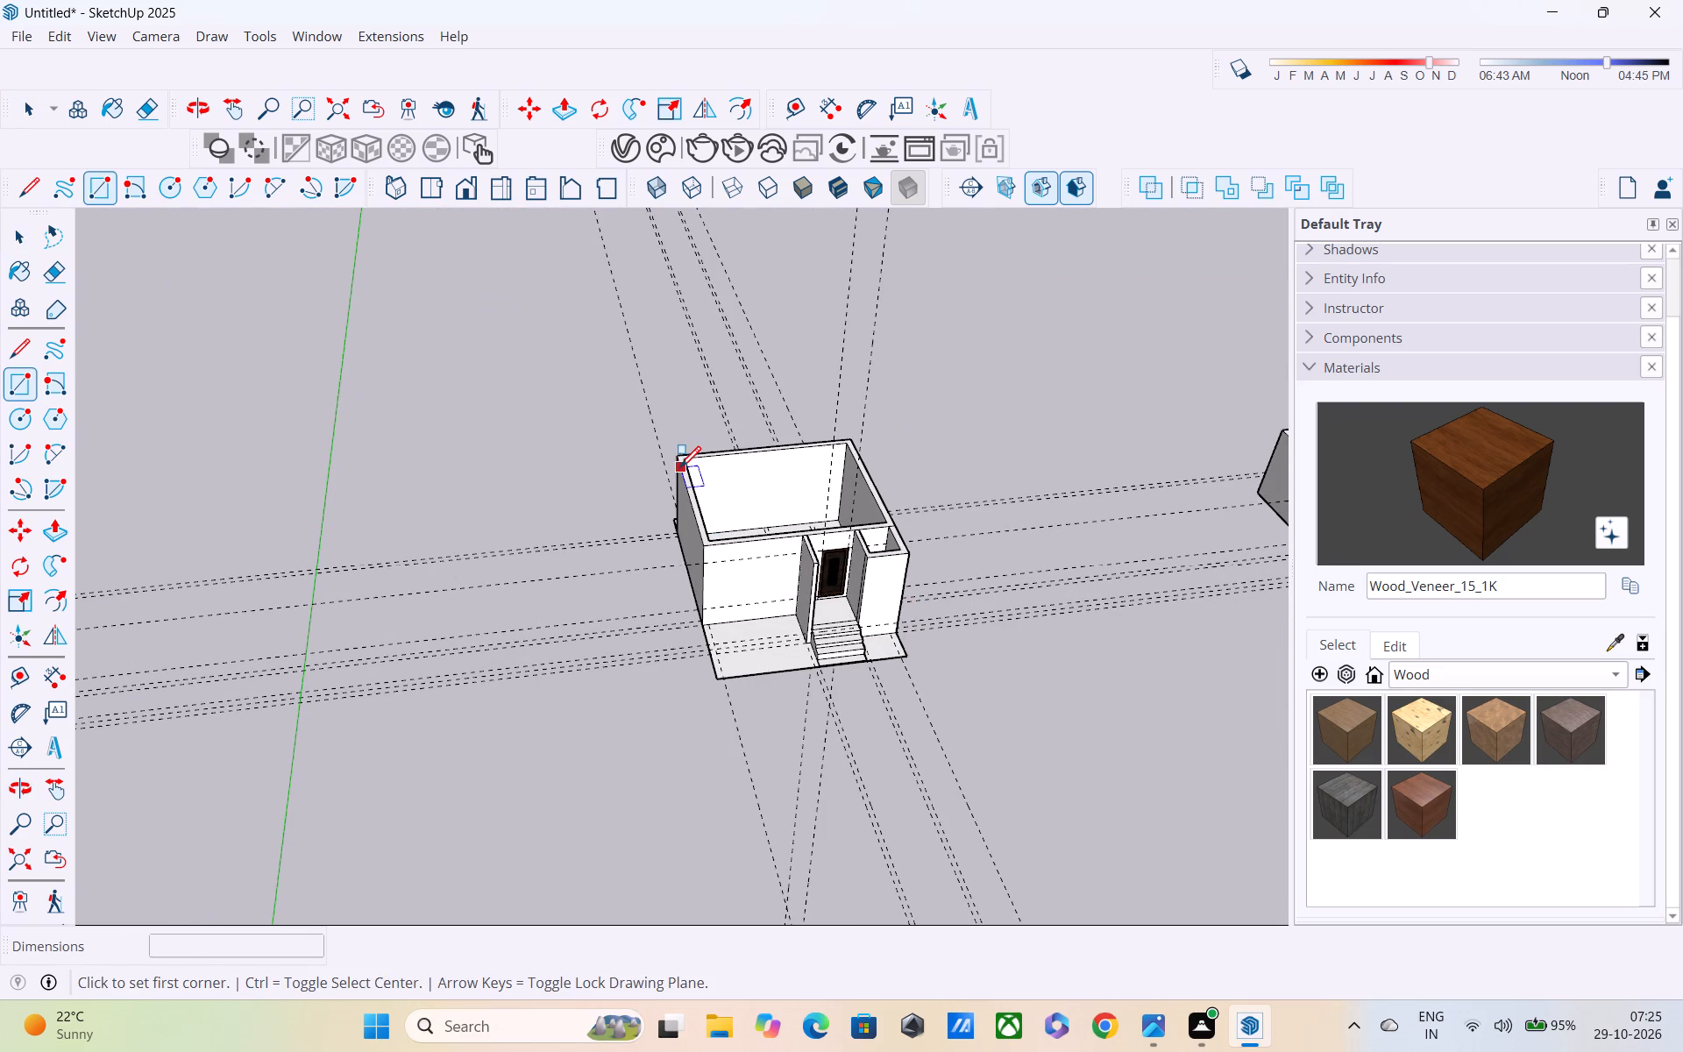
scroll(681, 469, up, 9)
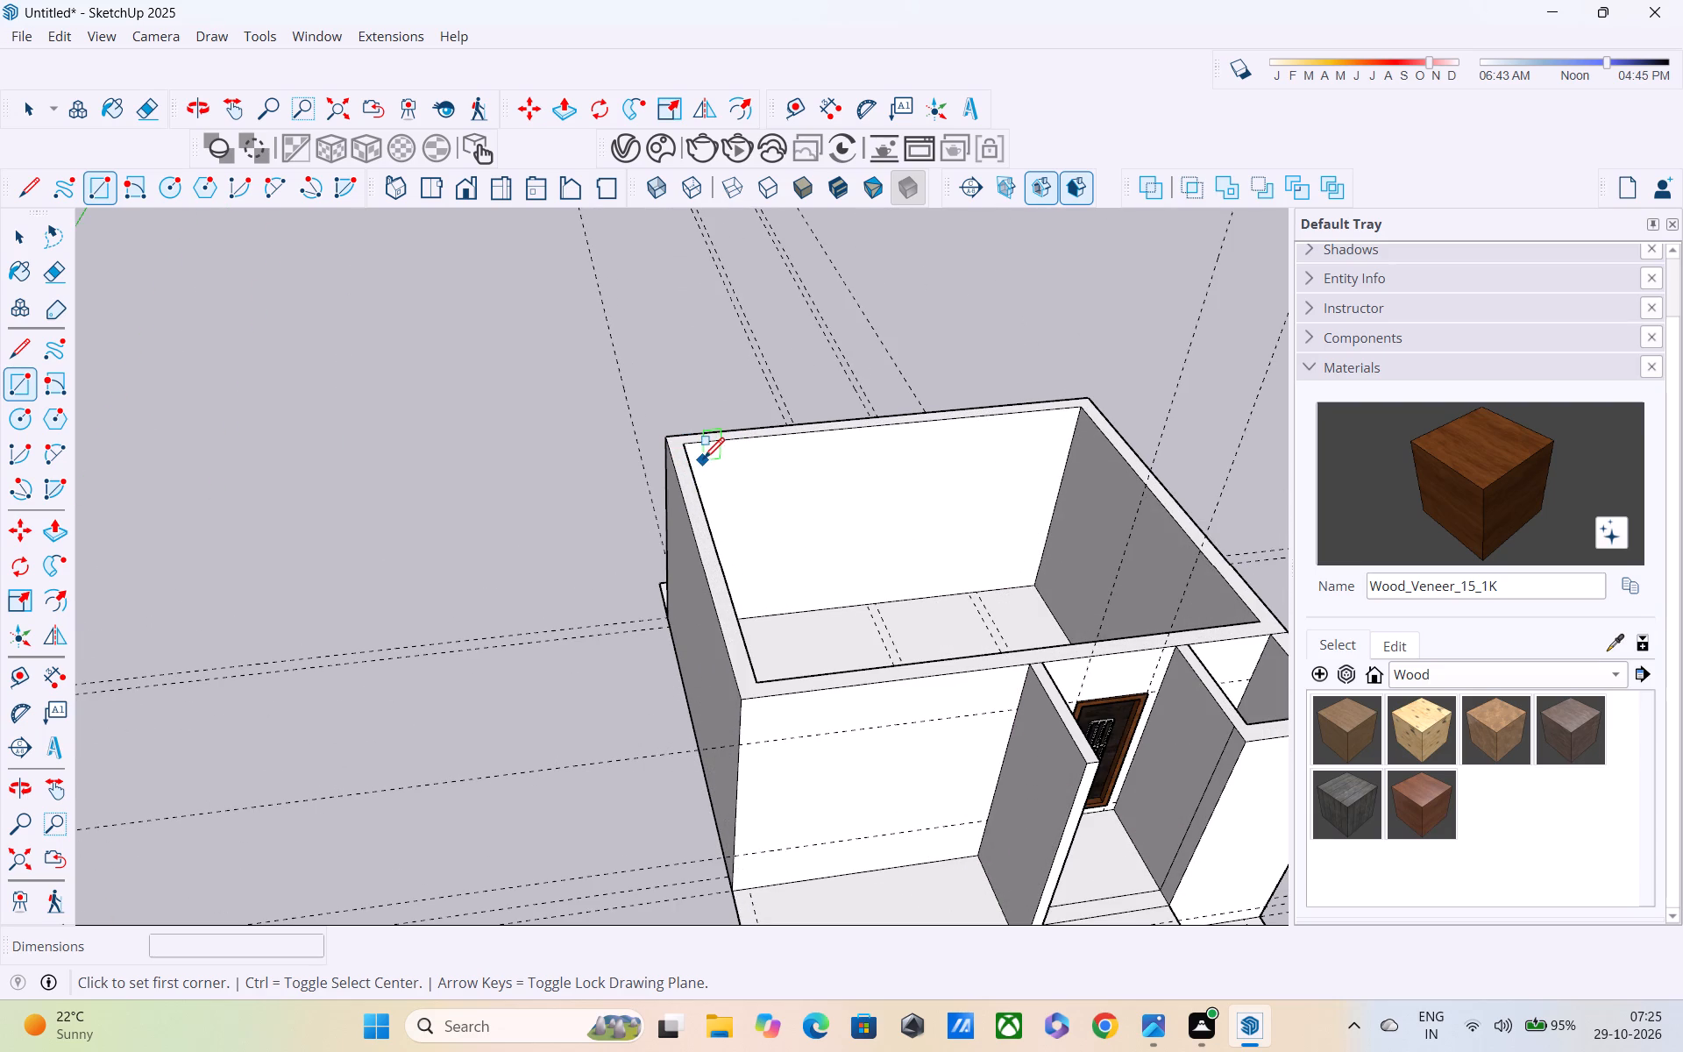
click(692, 445)
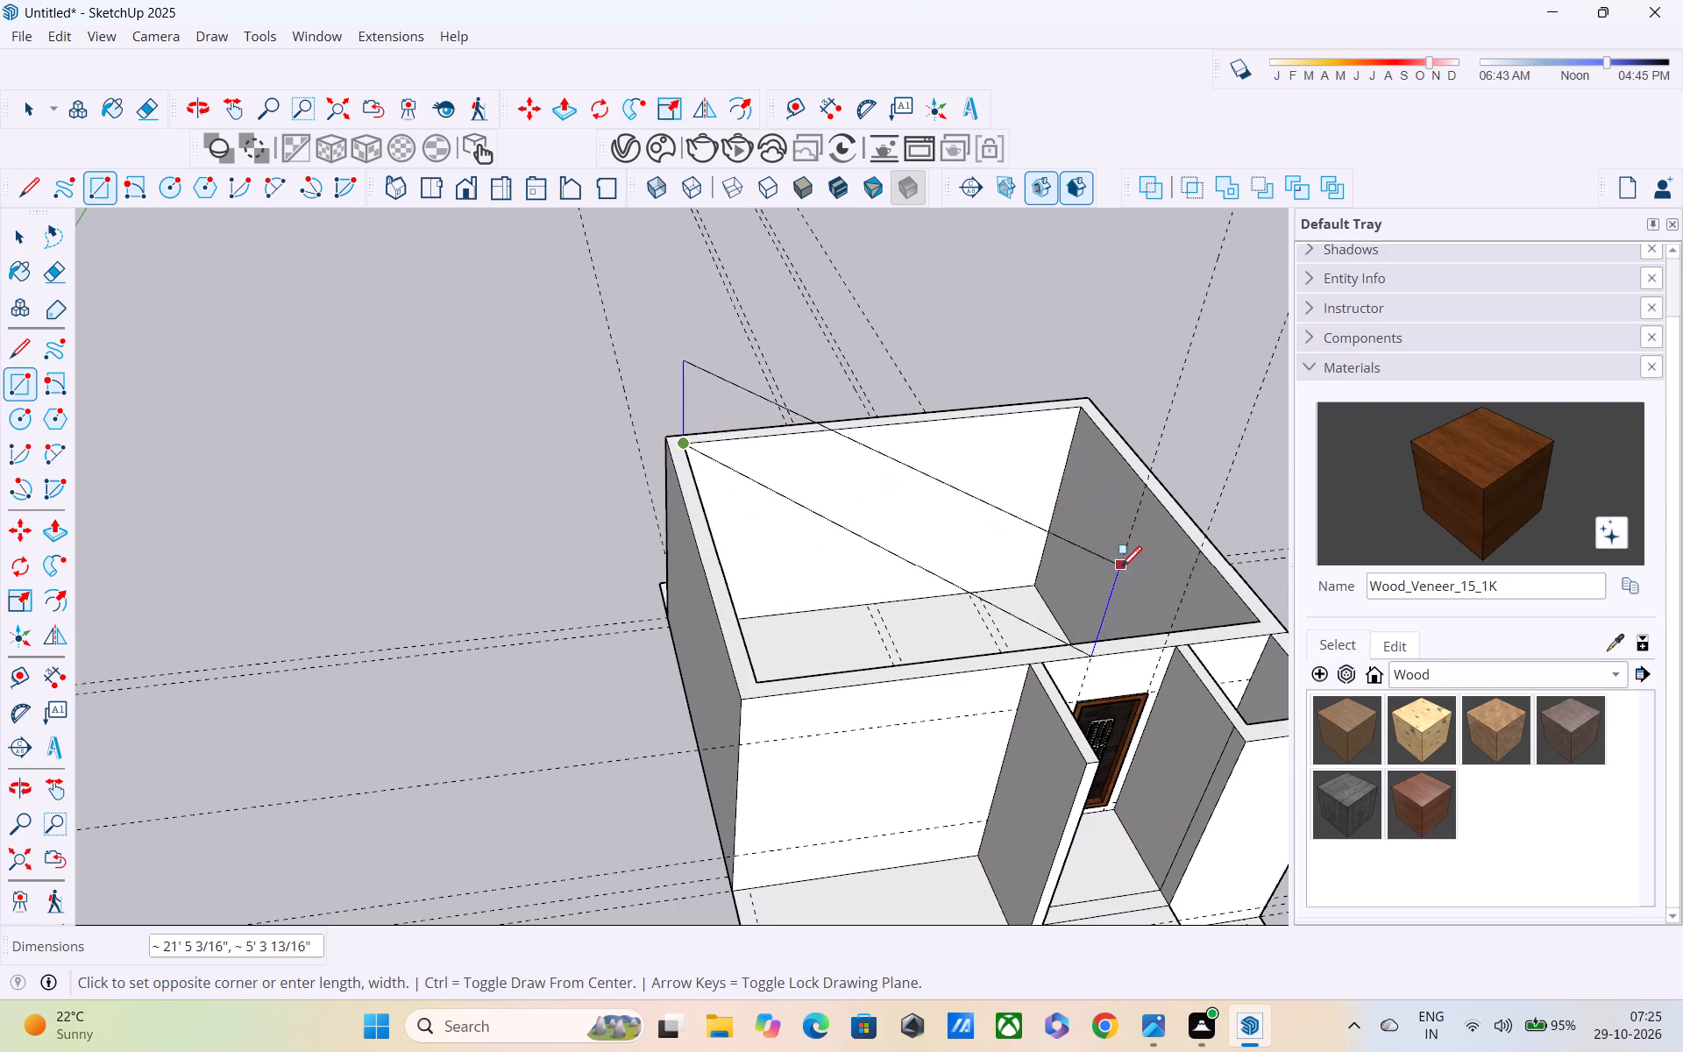
click(1253, 624)
key(space)
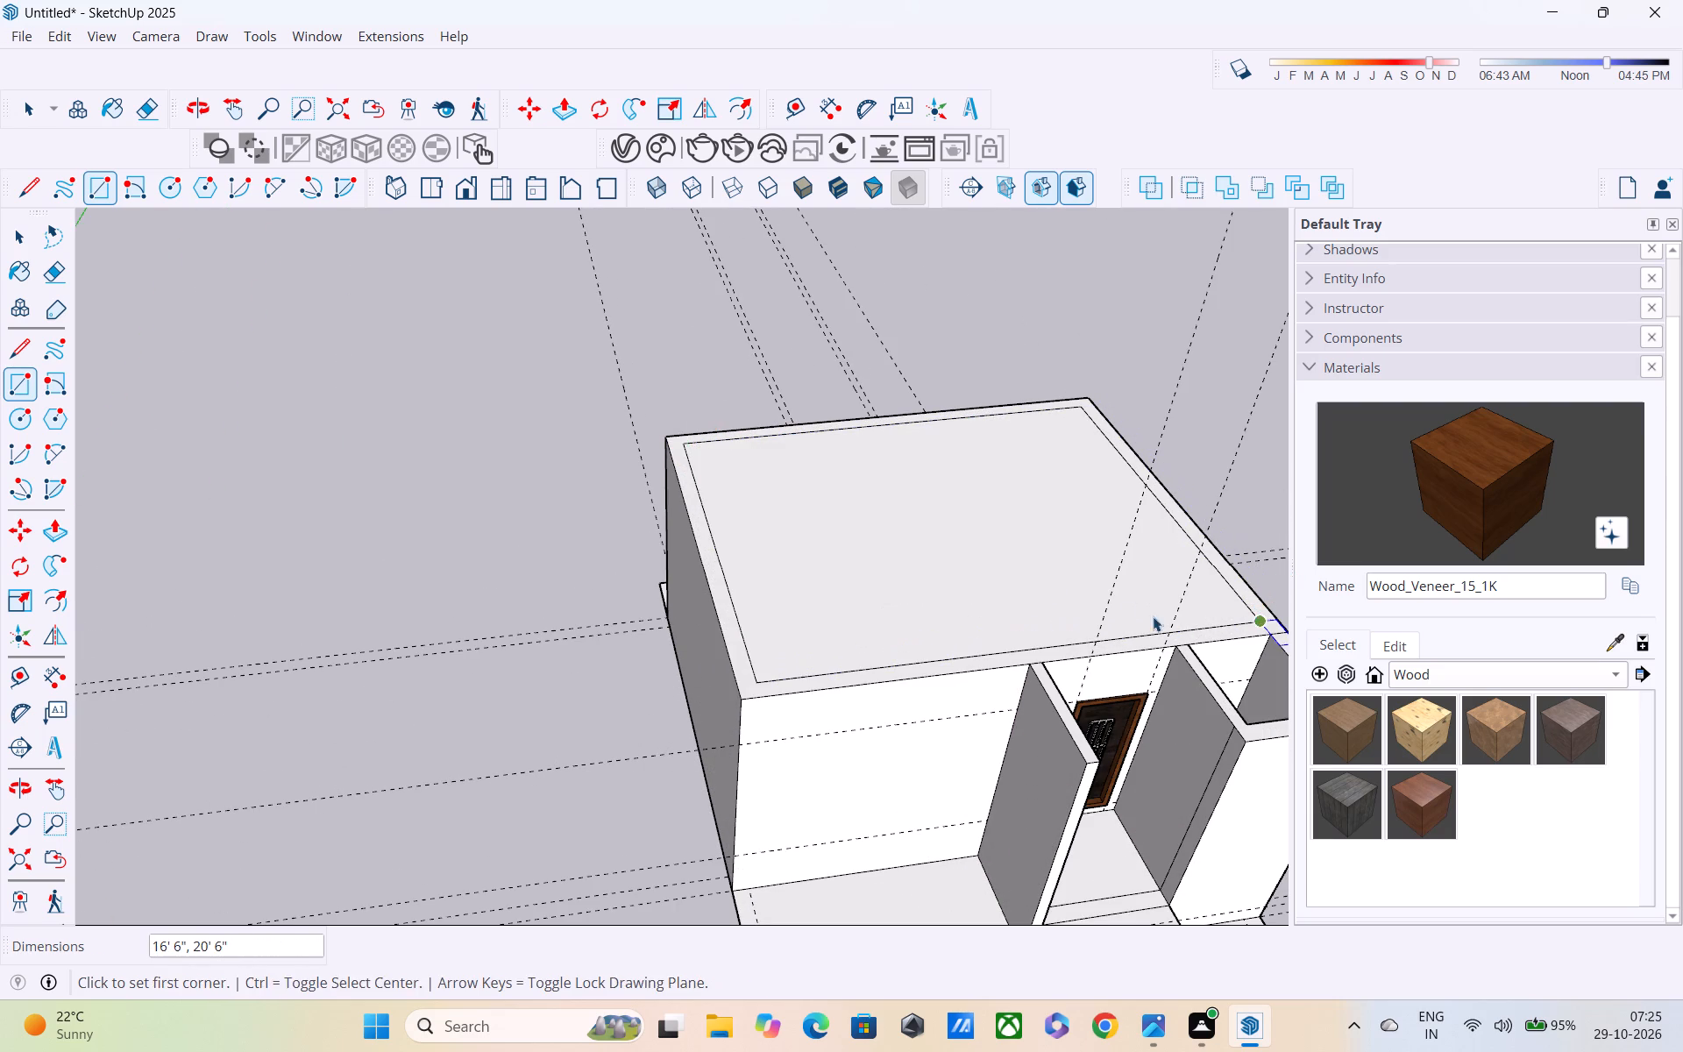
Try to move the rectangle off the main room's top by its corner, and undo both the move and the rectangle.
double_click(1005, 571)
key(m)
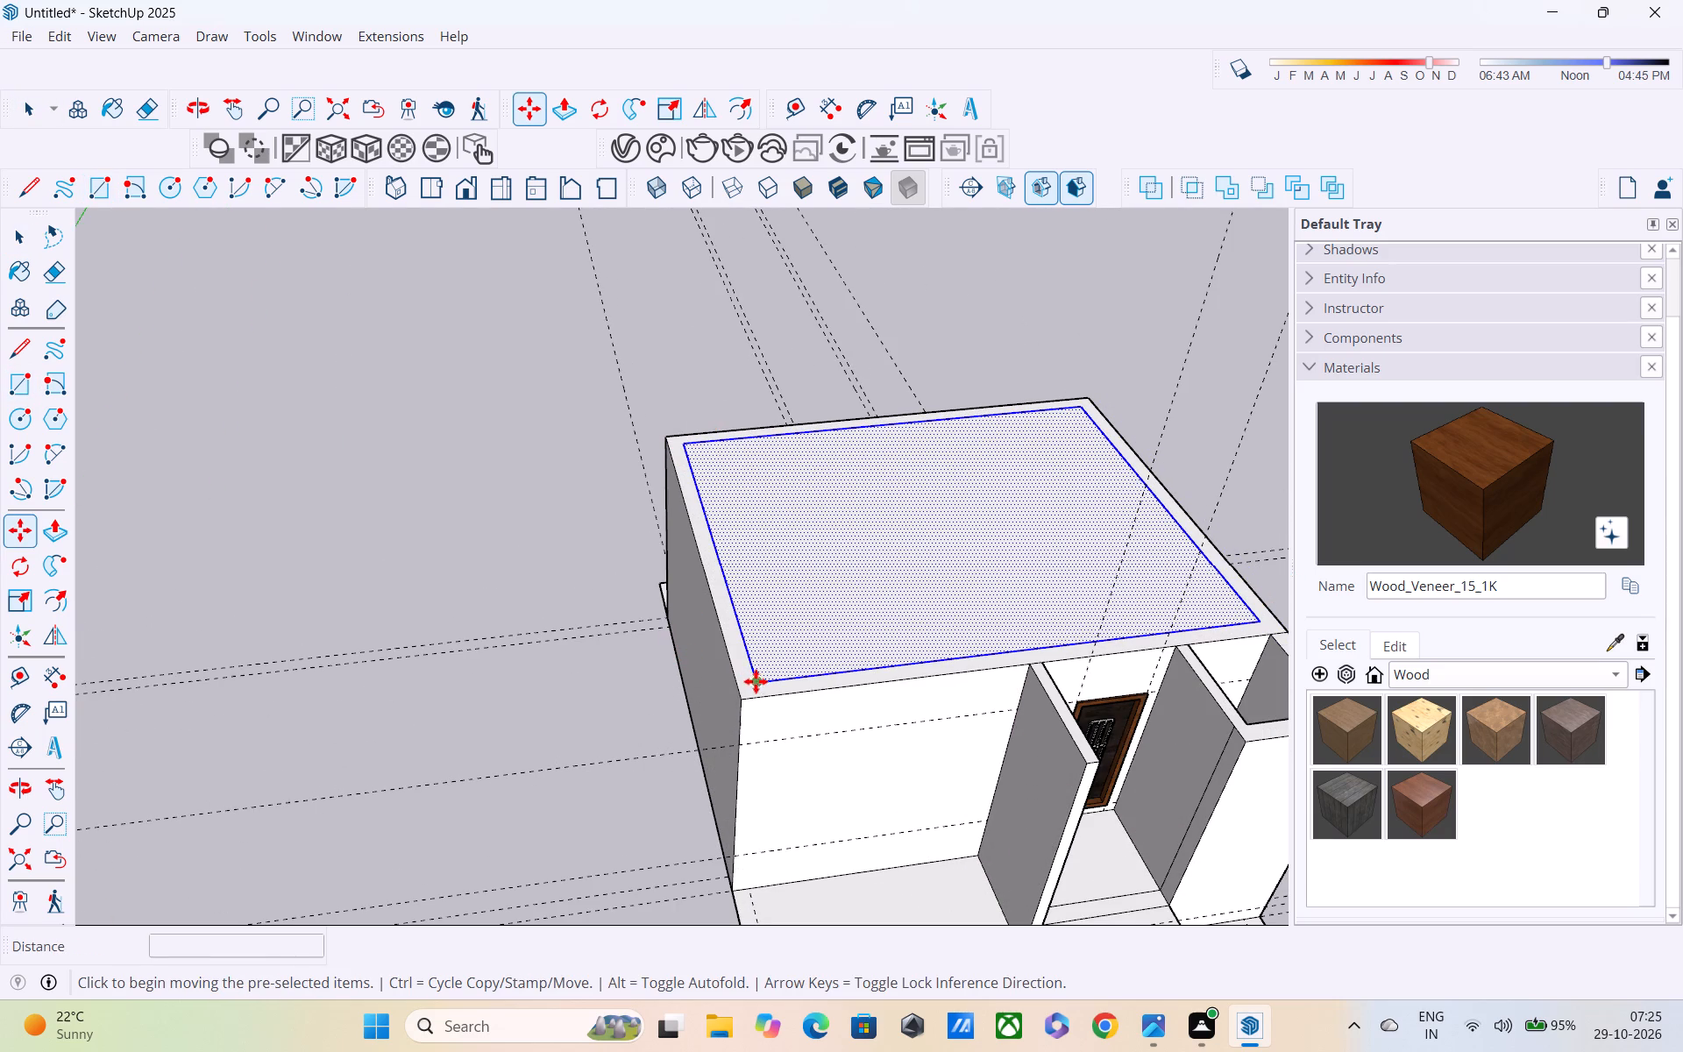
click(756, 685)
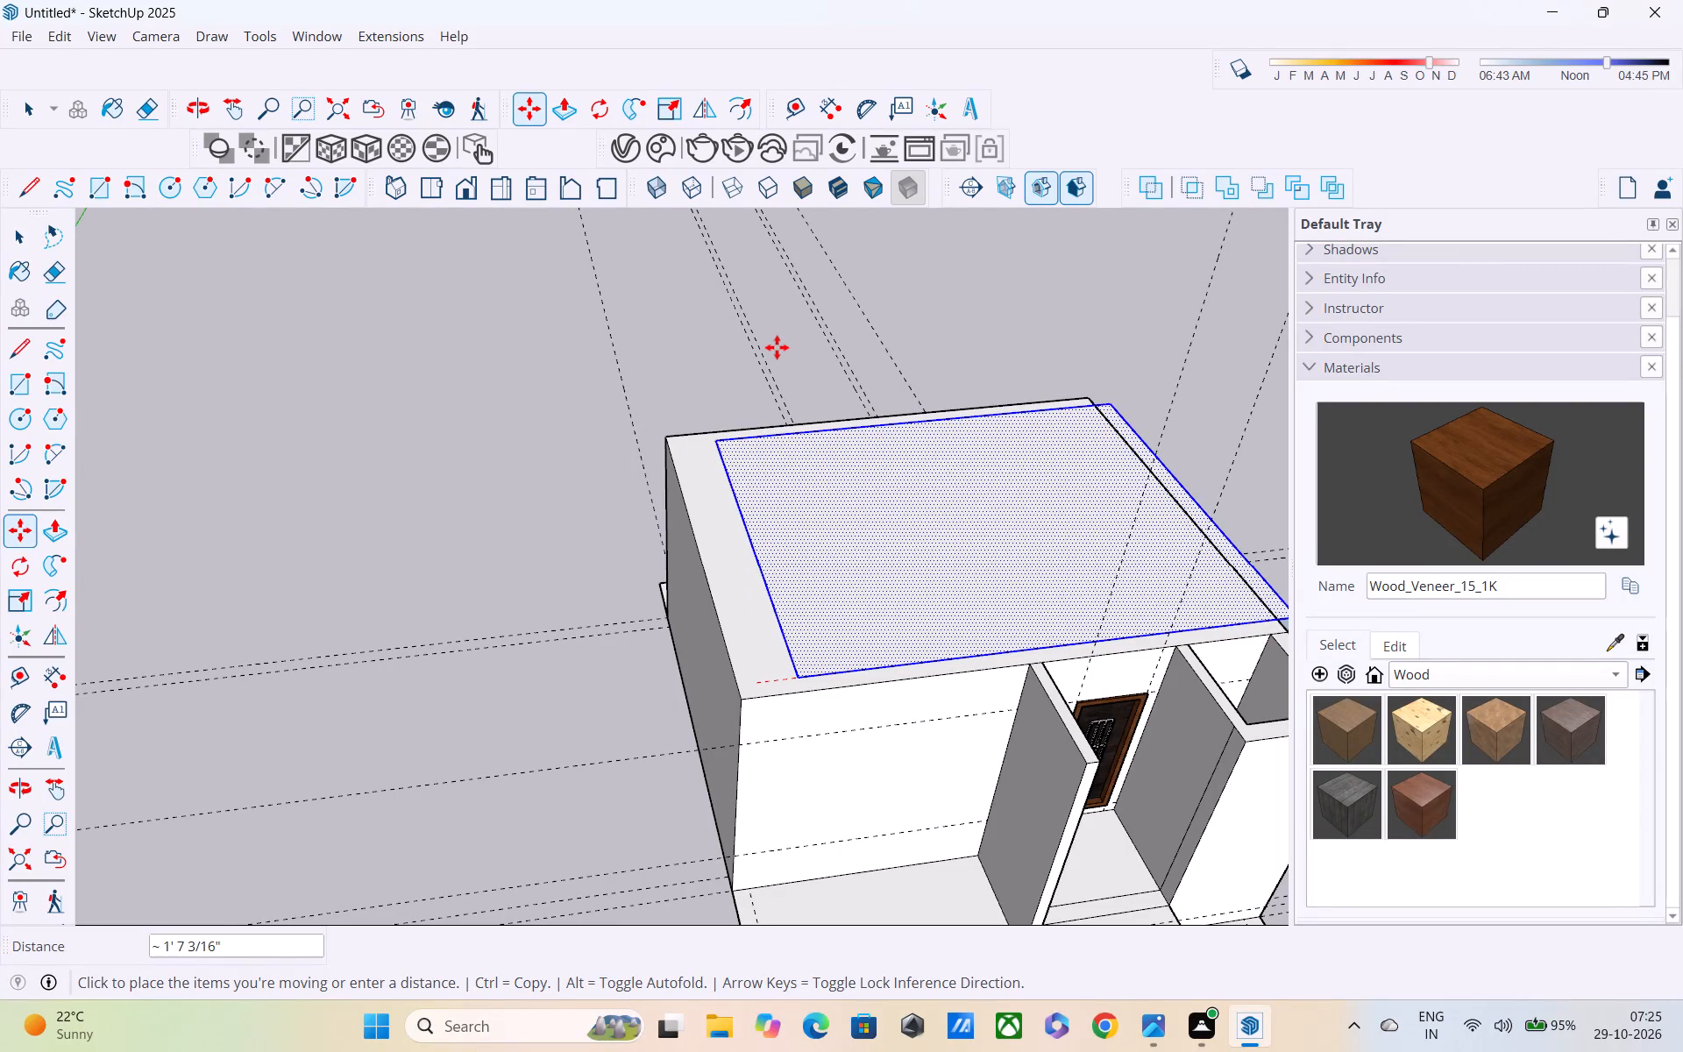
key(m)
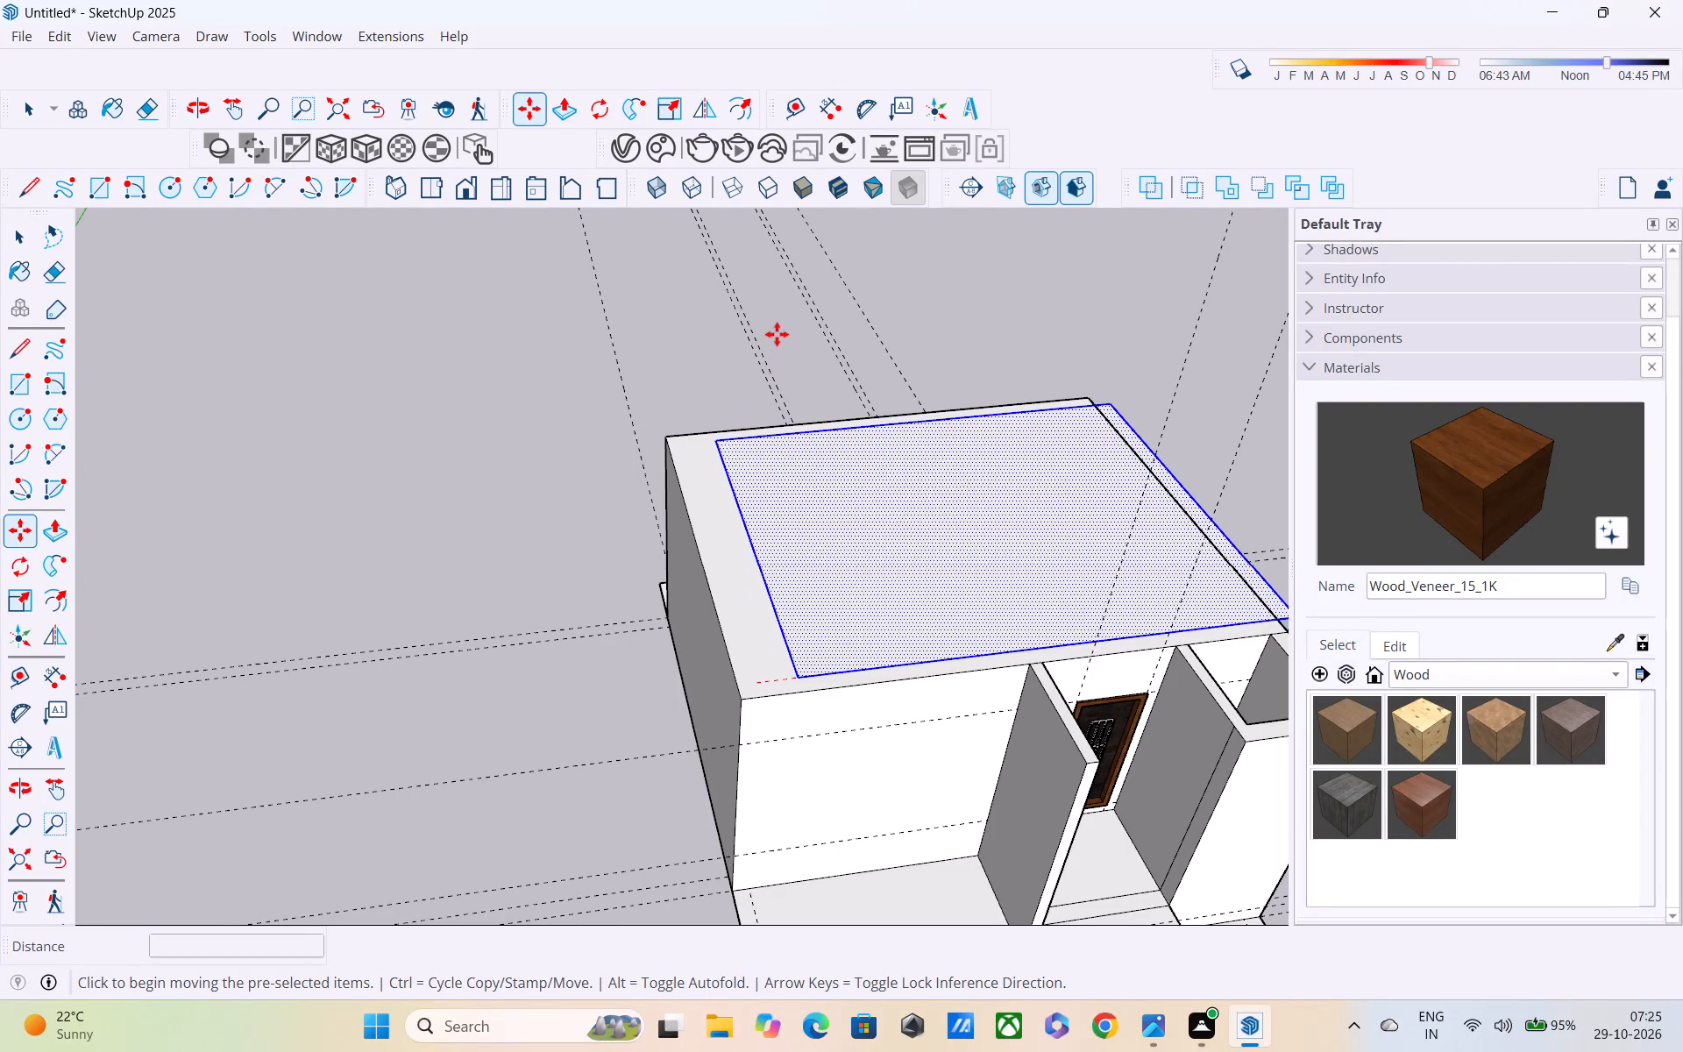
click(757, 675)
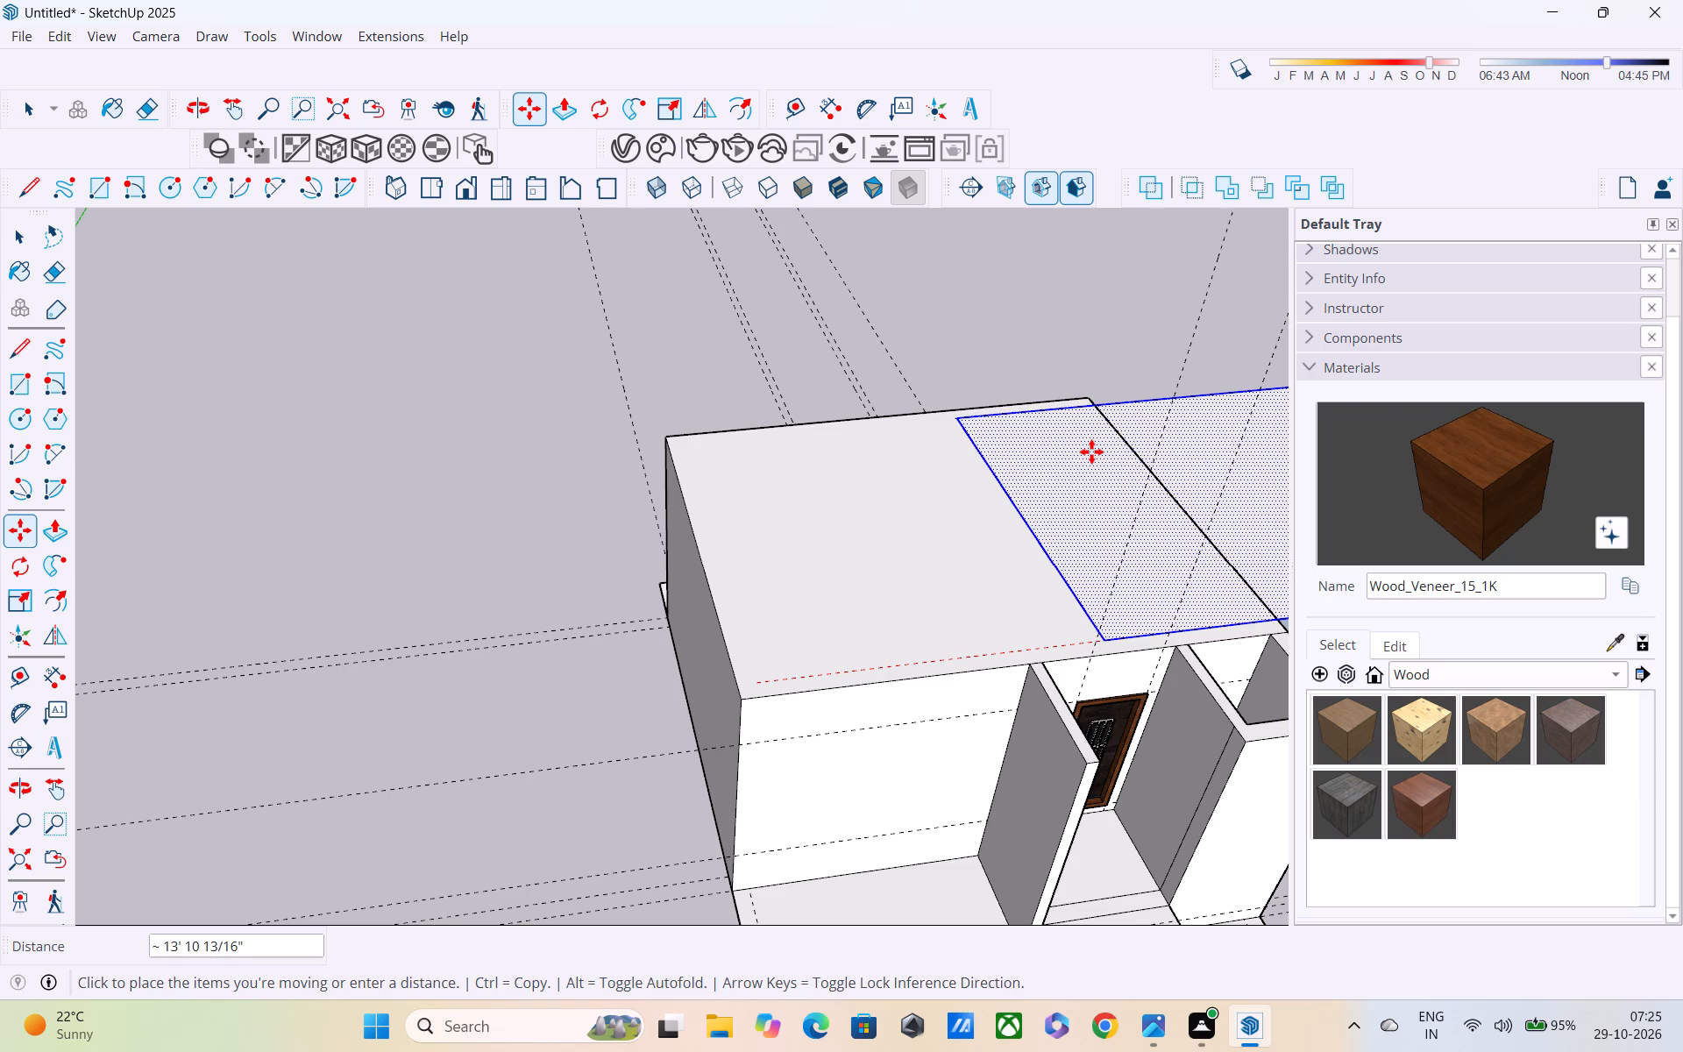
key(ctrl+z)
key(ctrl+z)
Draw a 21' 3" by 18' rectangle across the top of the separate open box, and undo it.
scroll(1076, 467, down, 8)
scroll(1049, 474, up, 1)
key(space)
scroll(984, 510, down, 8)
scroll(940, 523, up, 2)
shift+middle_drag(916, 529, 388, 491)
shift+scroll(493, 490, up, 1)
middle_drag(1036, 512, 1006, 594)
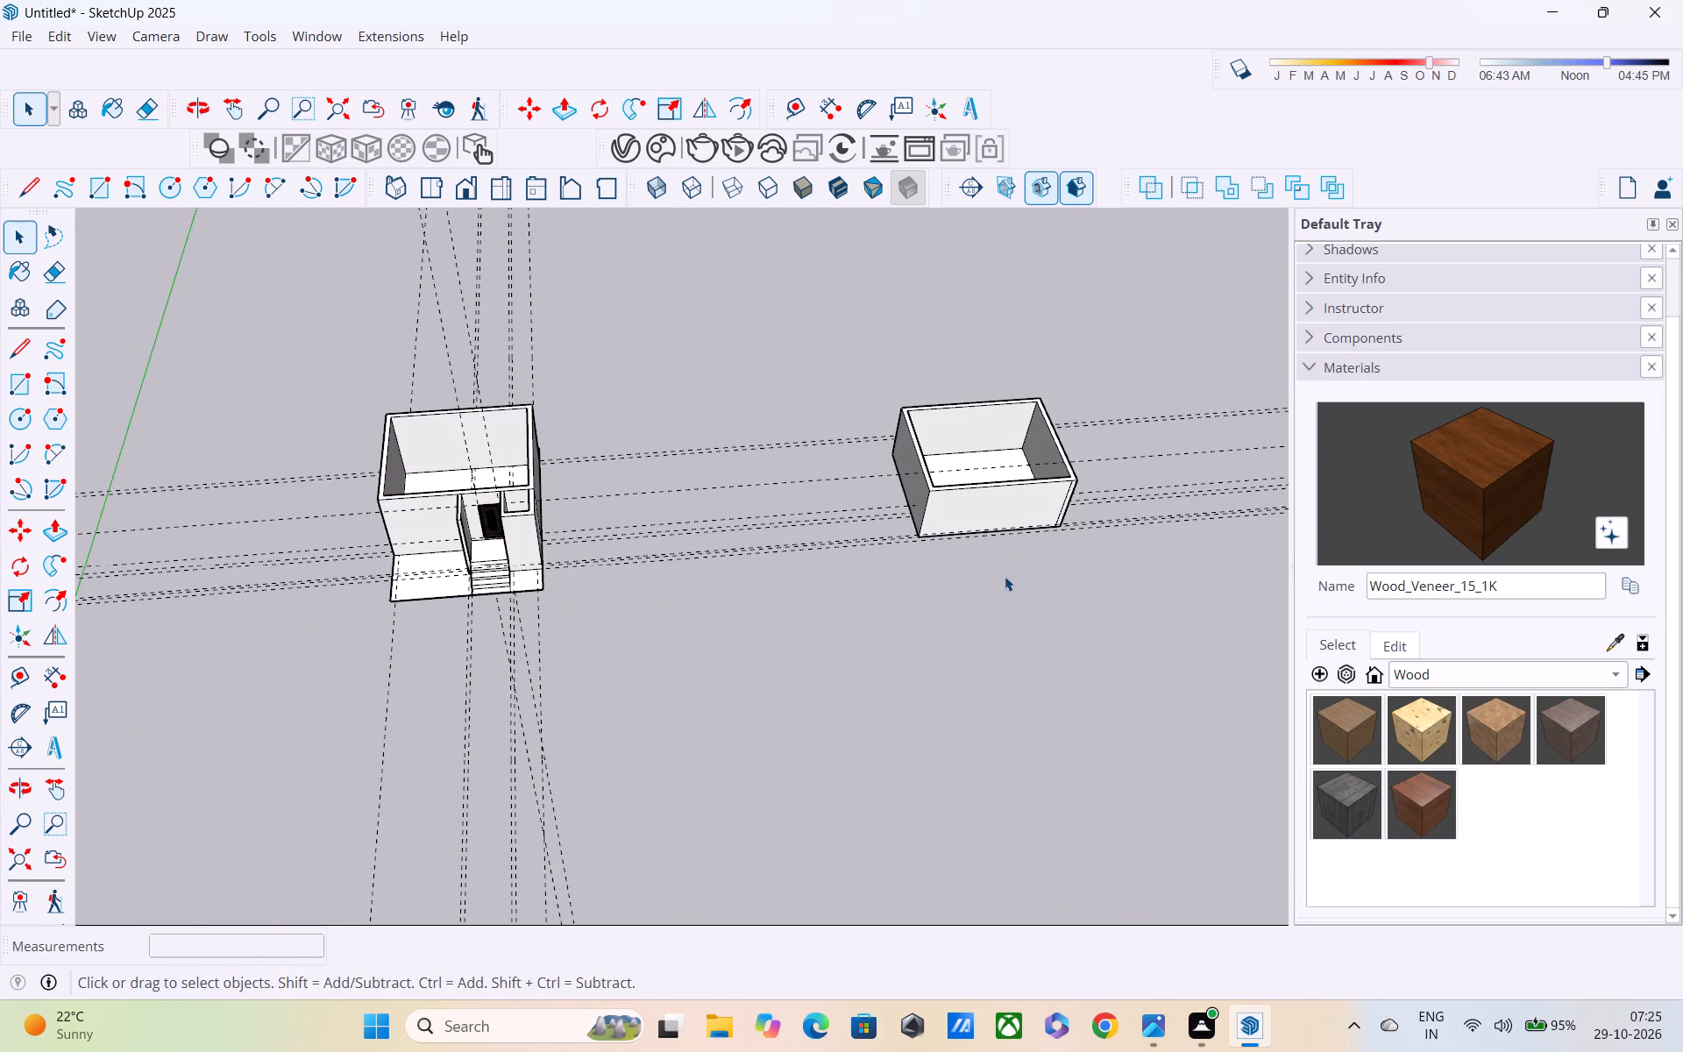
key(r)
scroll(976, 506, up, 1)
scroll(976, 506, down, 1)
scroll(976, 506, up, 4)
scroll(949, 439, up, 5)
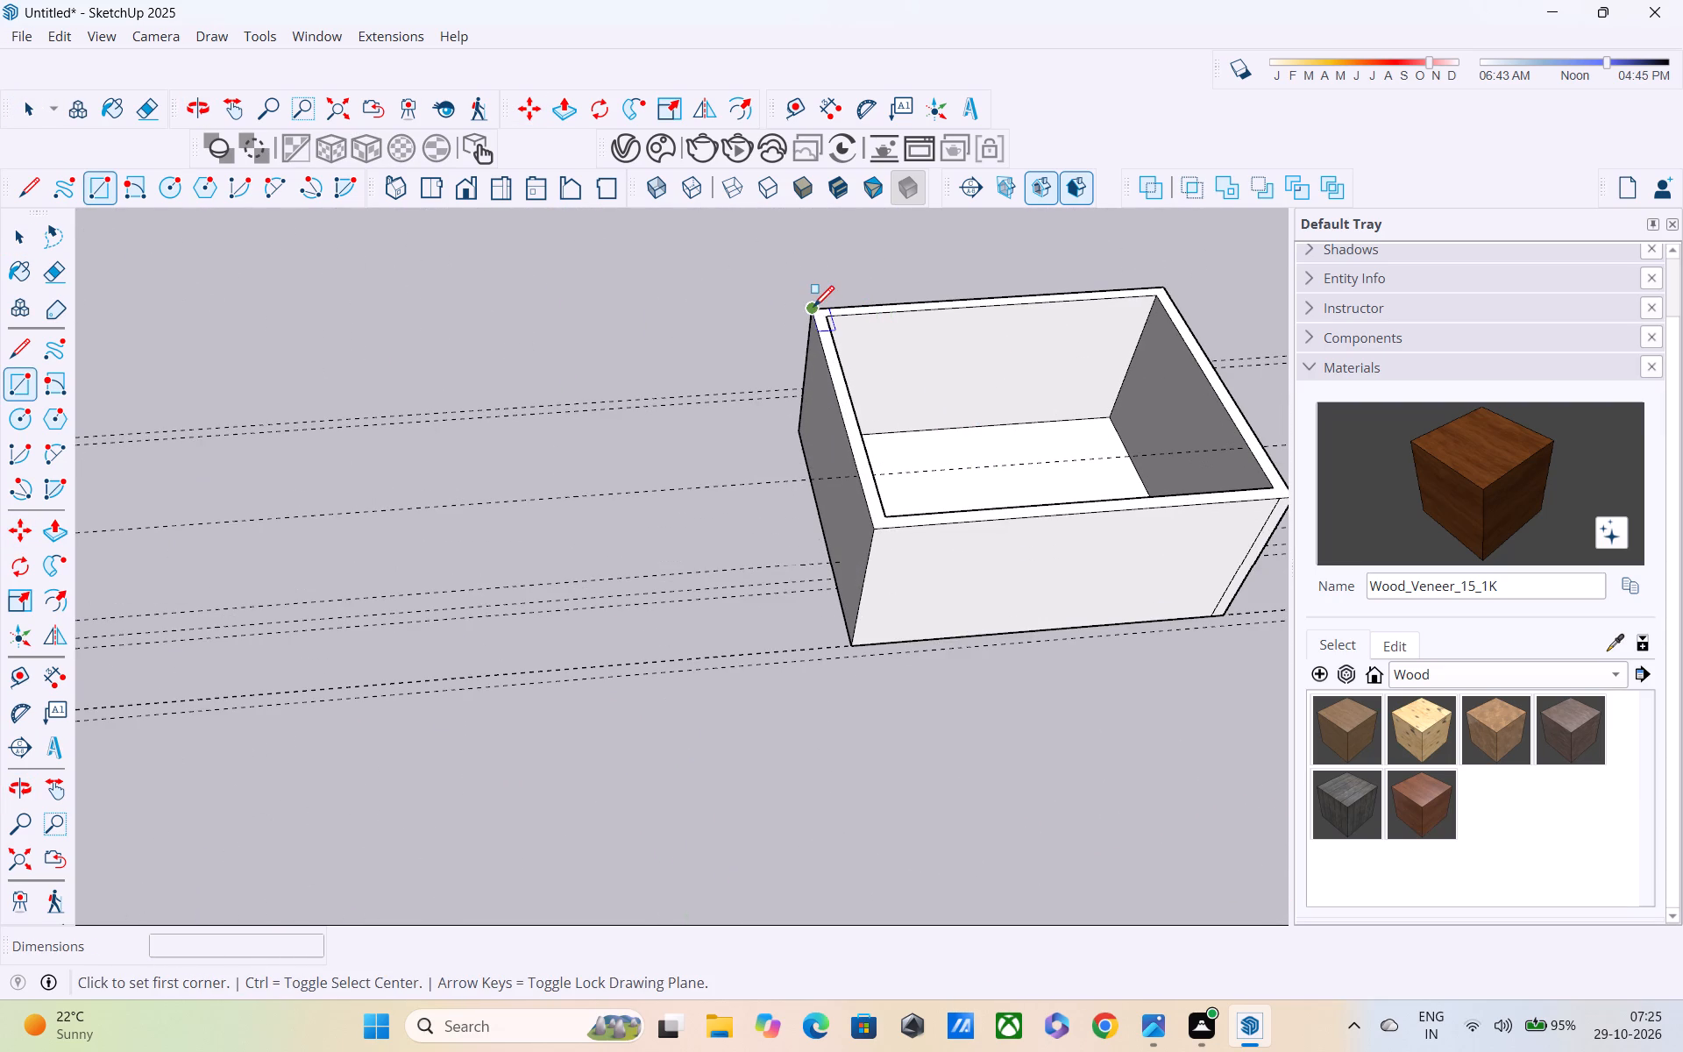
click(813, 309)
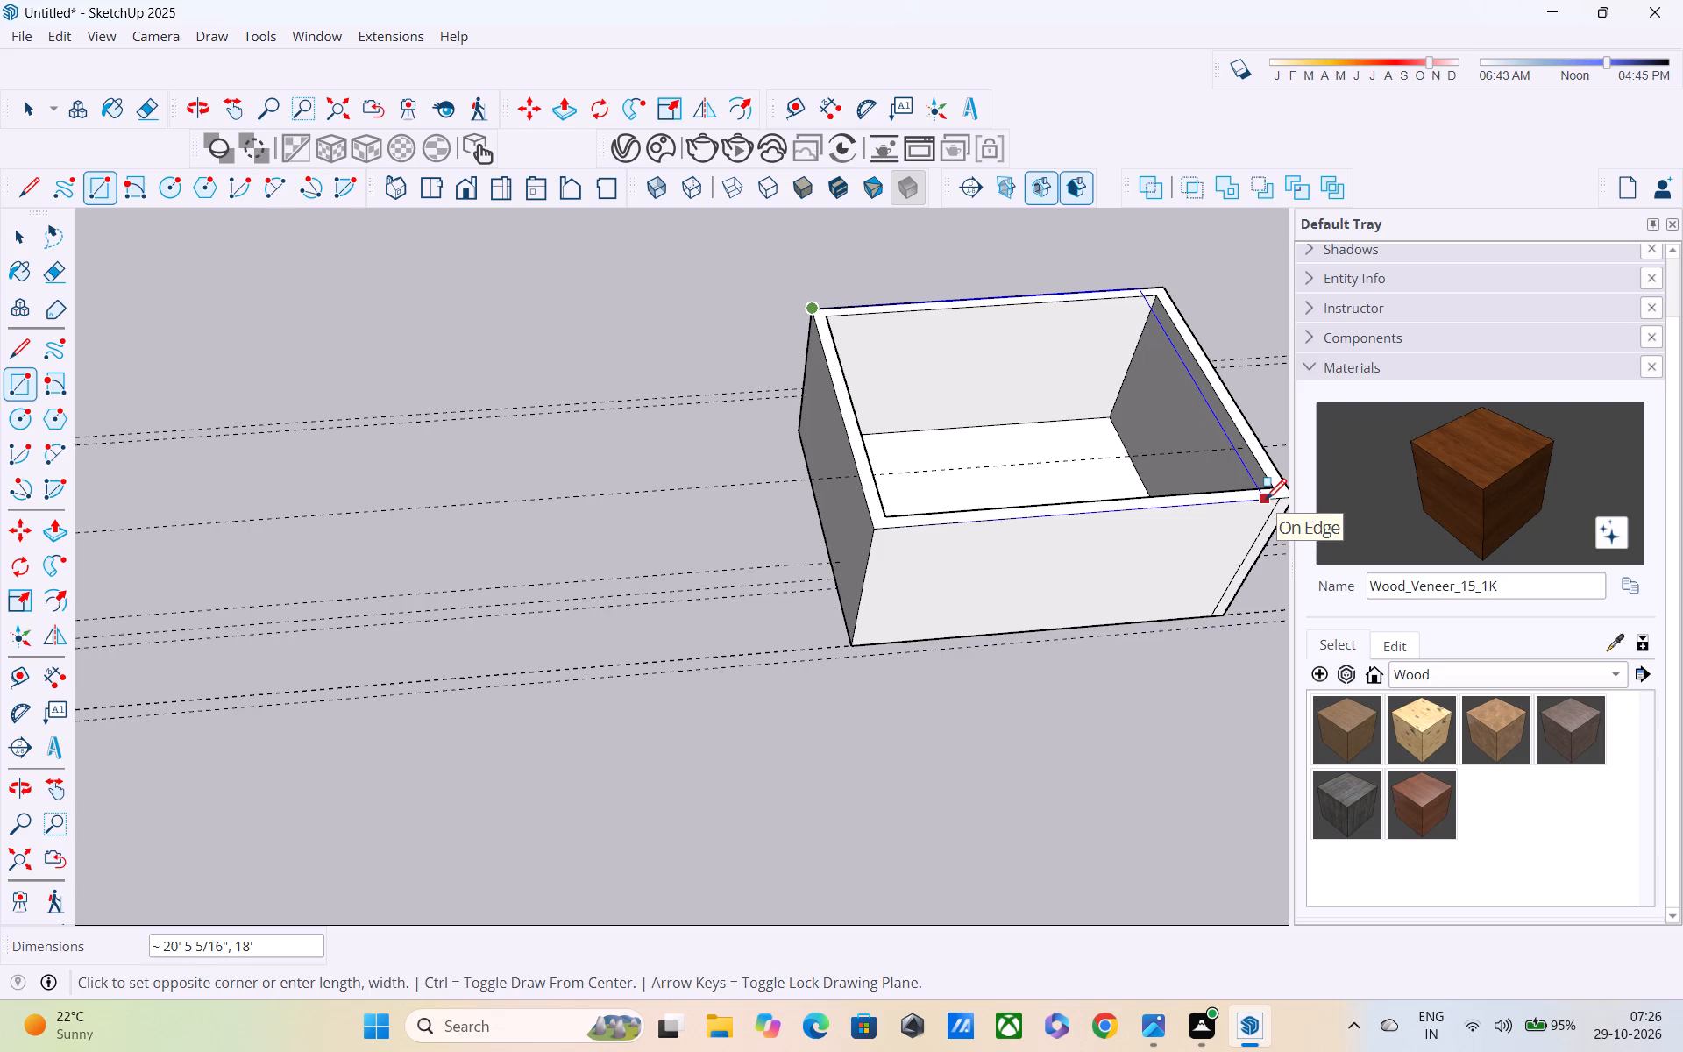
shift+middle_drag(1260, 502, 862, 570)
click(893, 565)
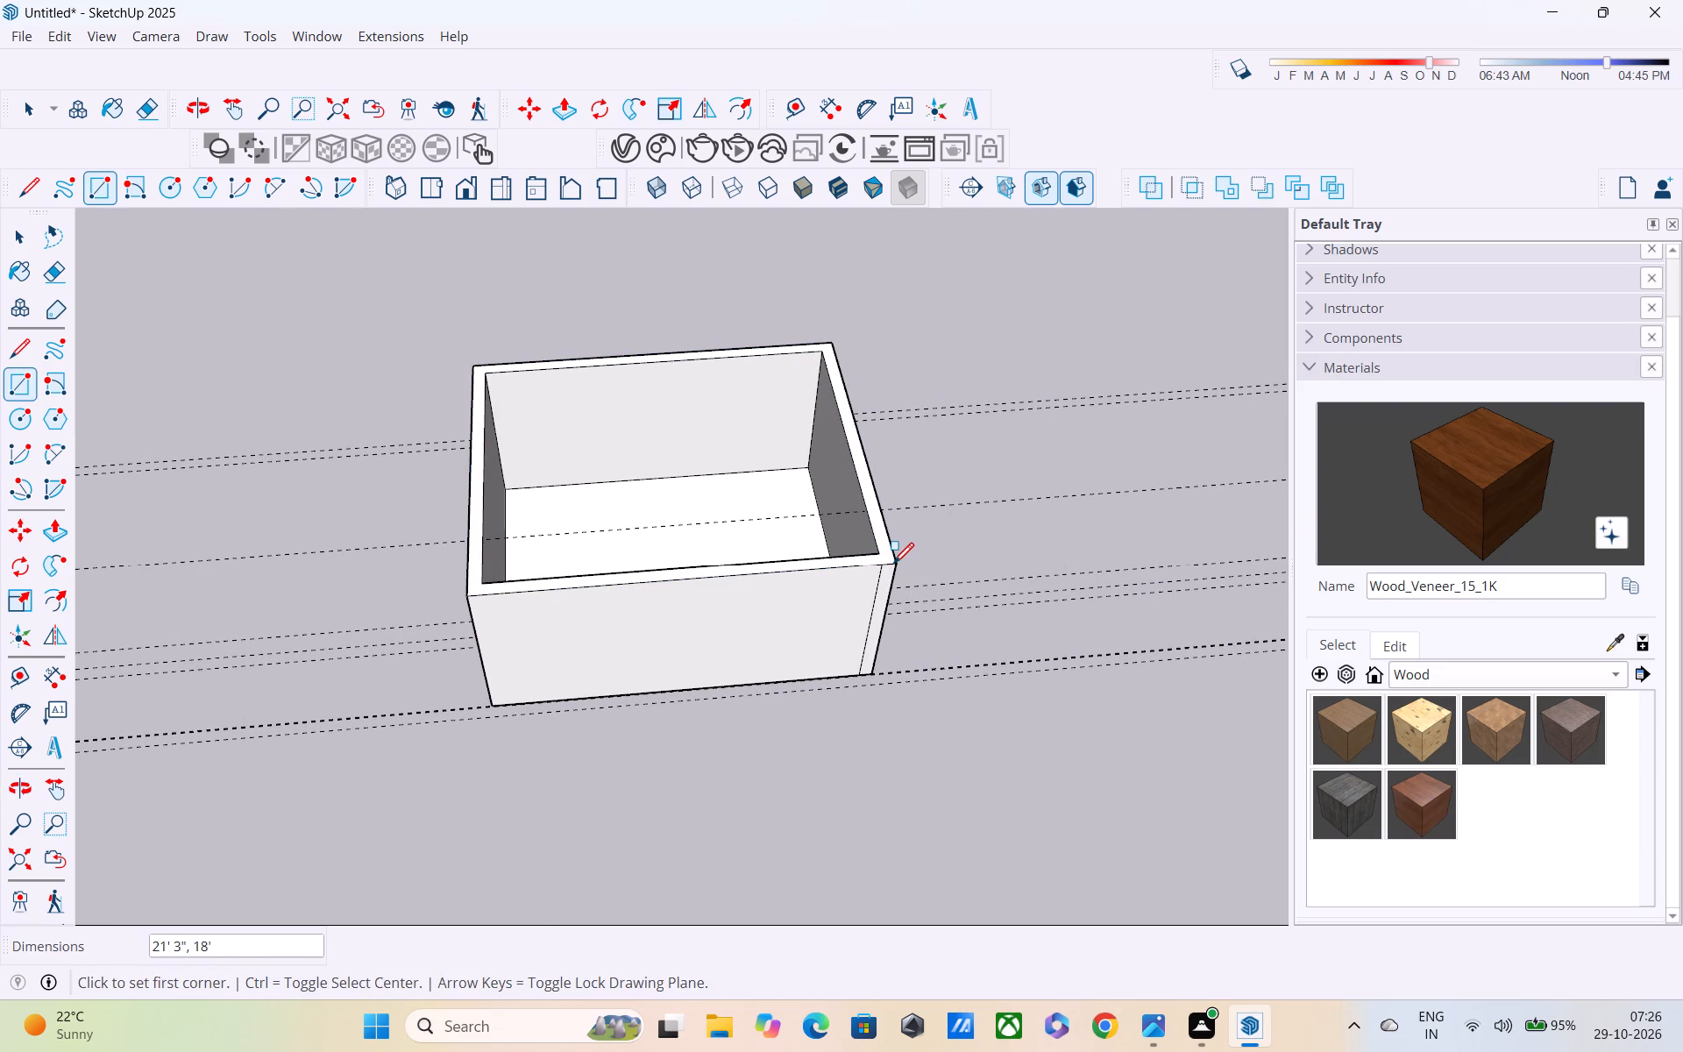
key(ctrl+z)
Select all connected geometry of the separate open box and make it a group.
key(space)
triple_click(821, 611)
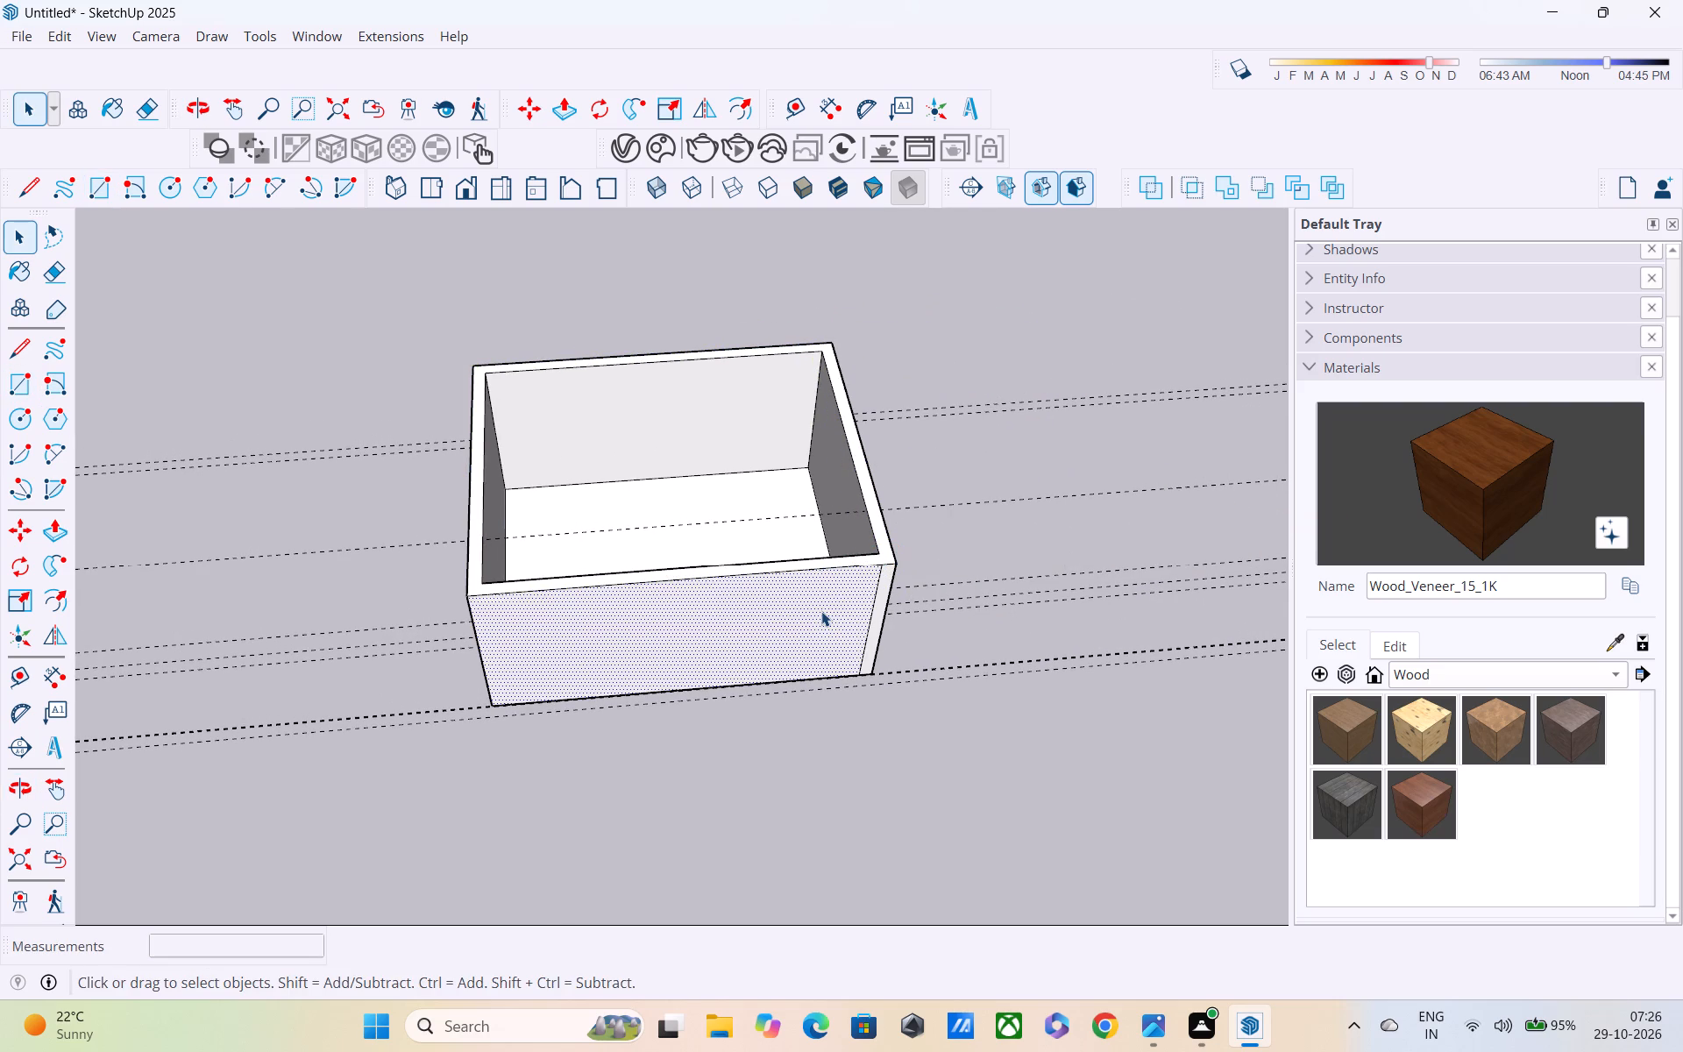
click(821, 611)
right_click(801, 627)
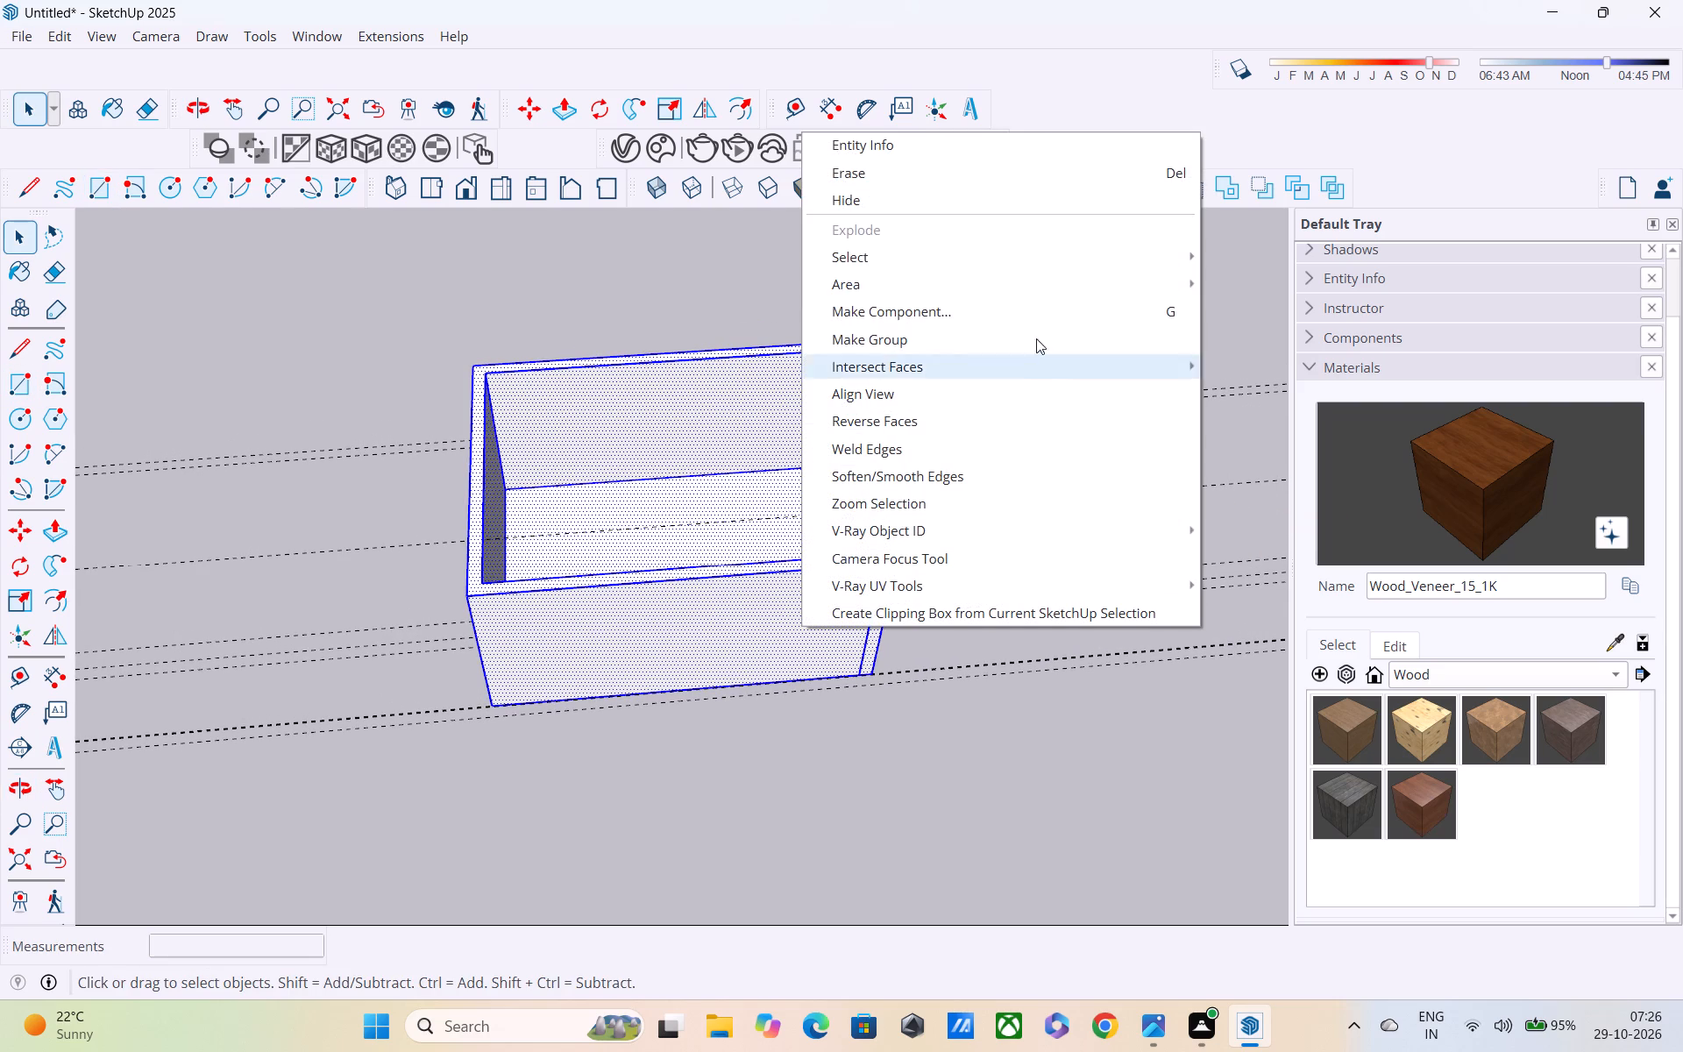
click(1019, 338)
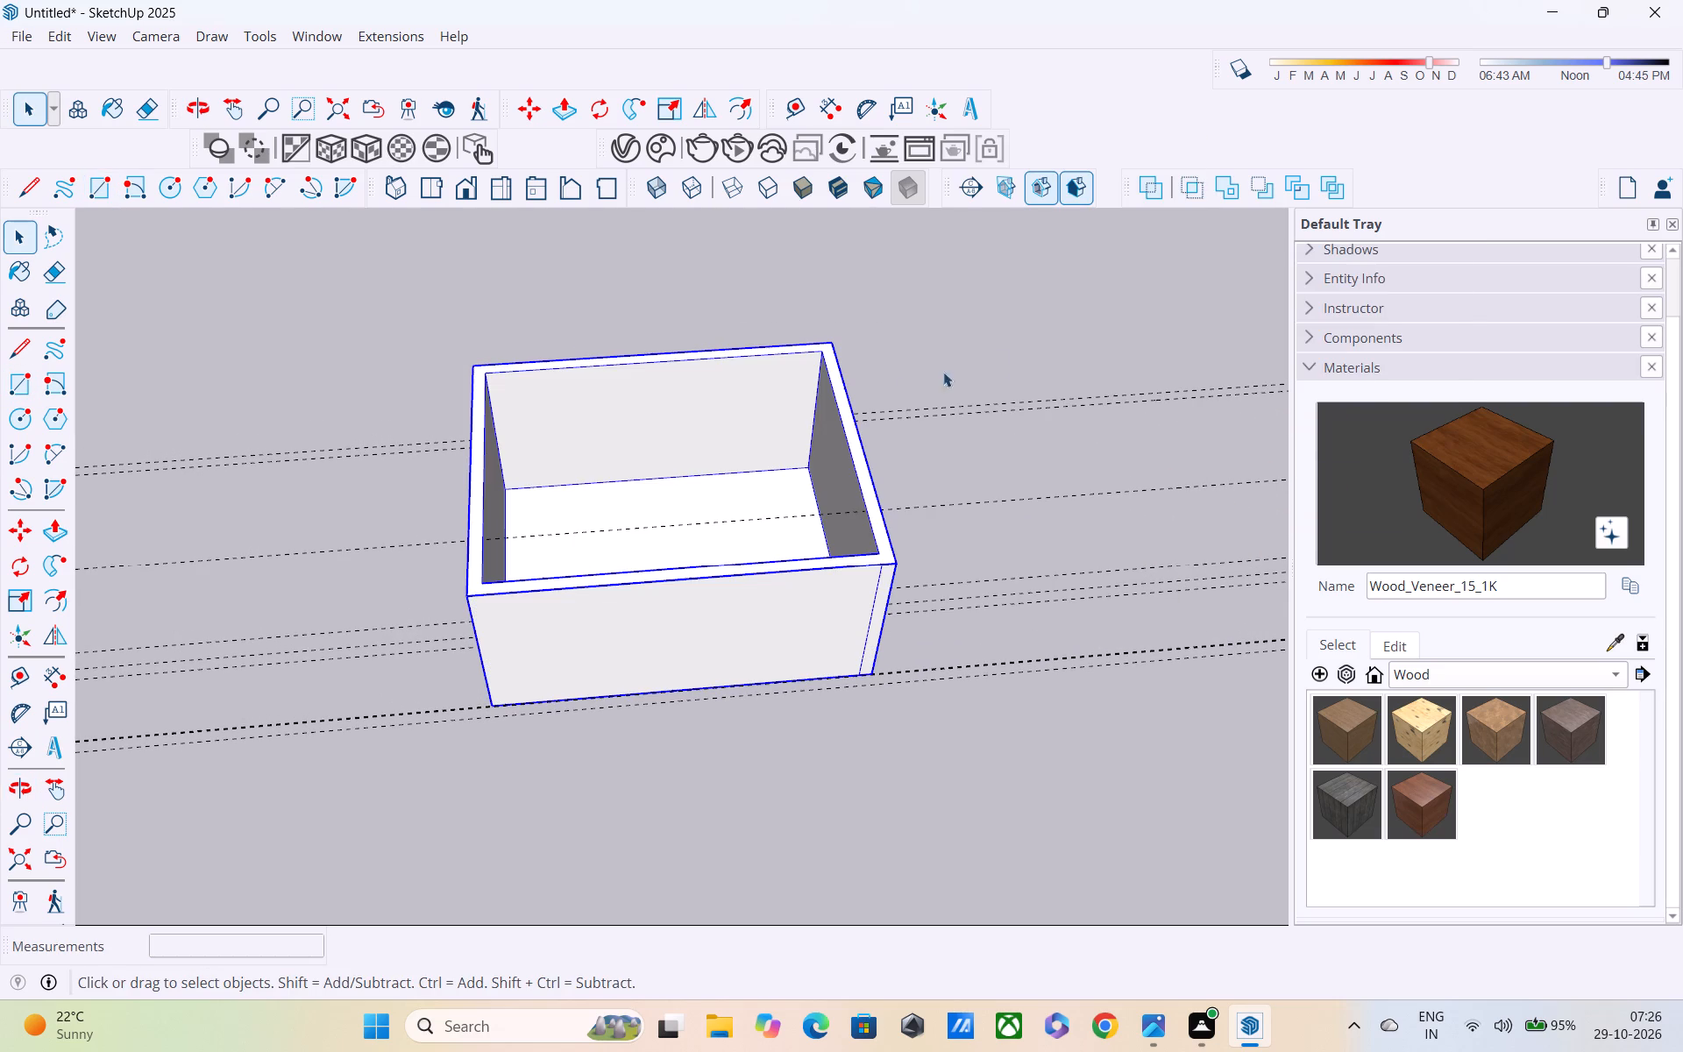
key(space)
Draw an 18' by 22' rectangle over the separate box's open top, between opposite outer corners.
key(r)
click(479, 366)
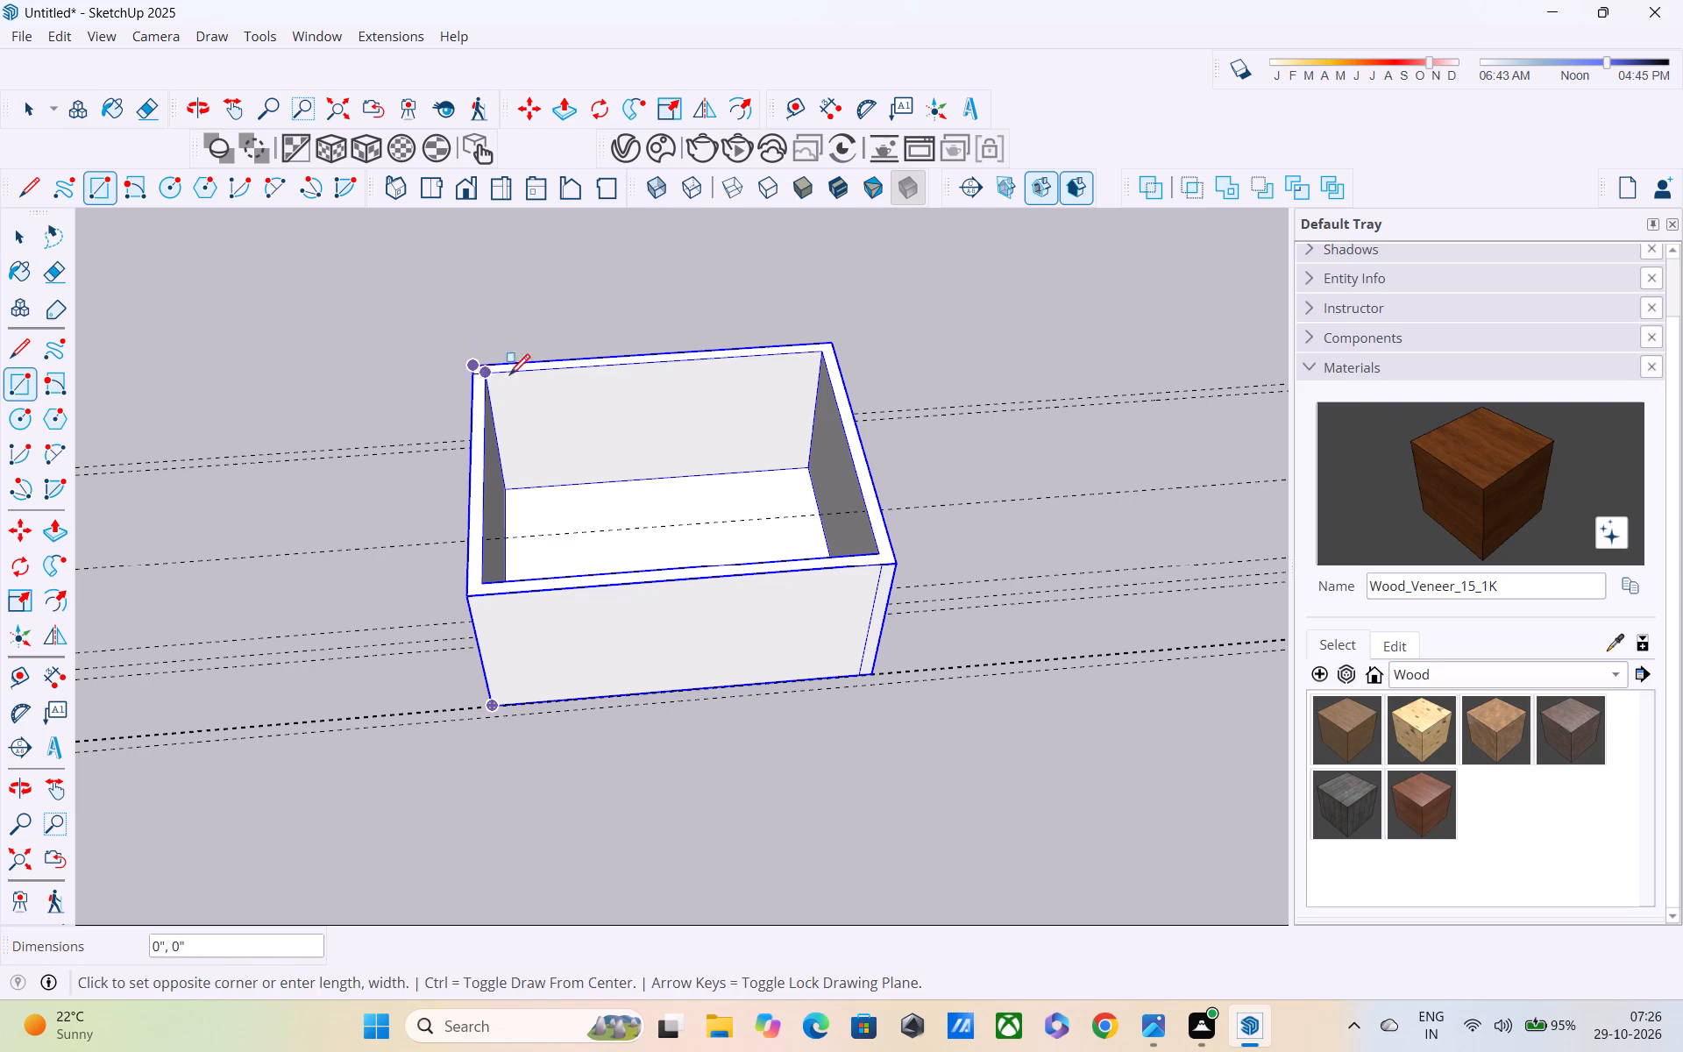
click(894, 561)
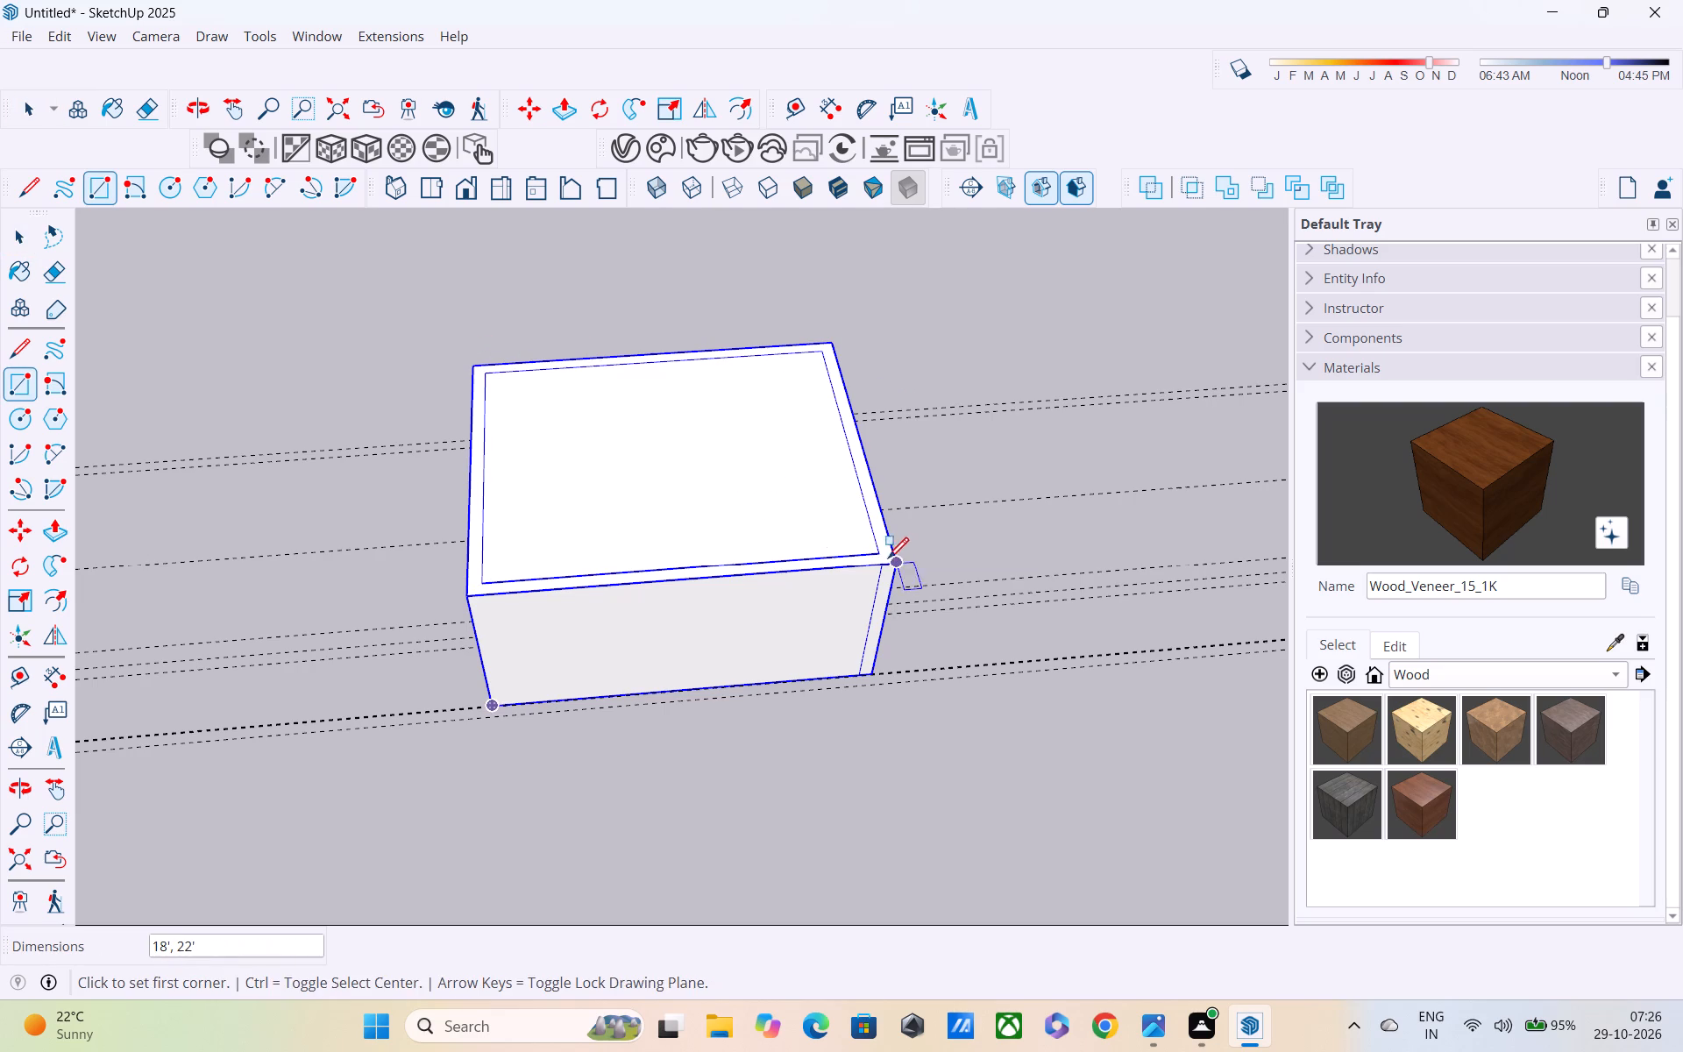
Make the new top rectangle's face and edges a group.
key(space)
double_click(831, 529)
right_click(831, 529)
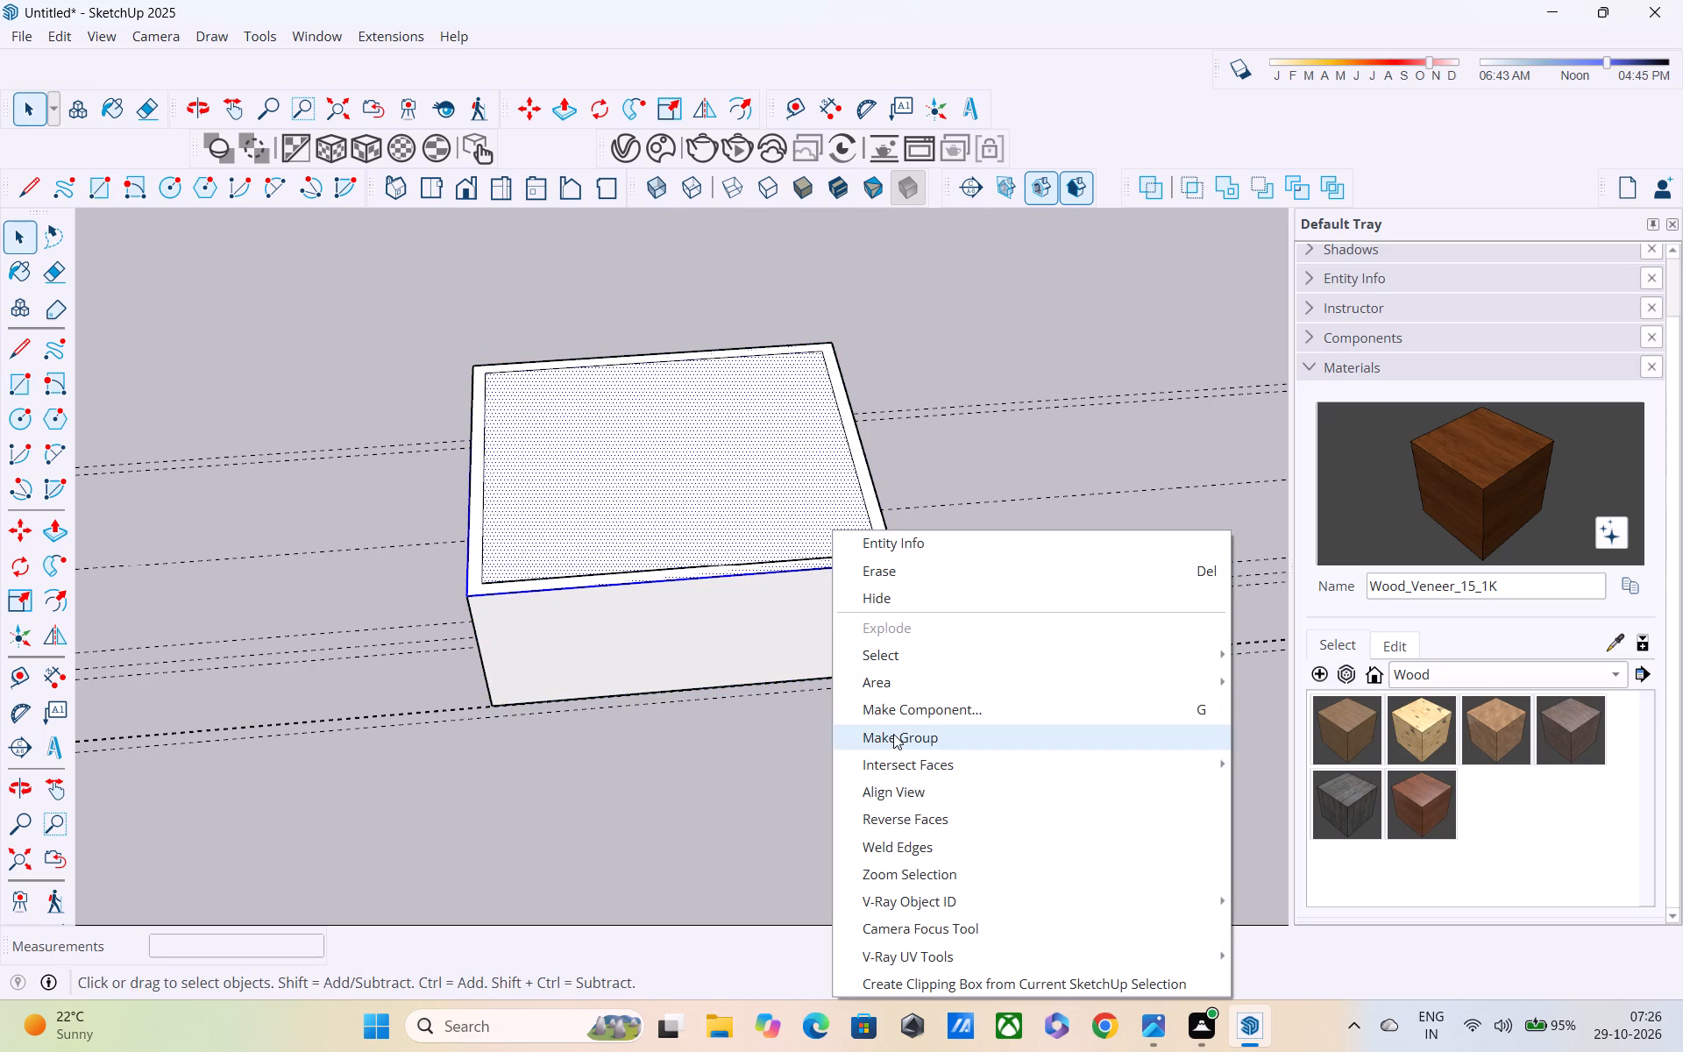
click(892, 733)
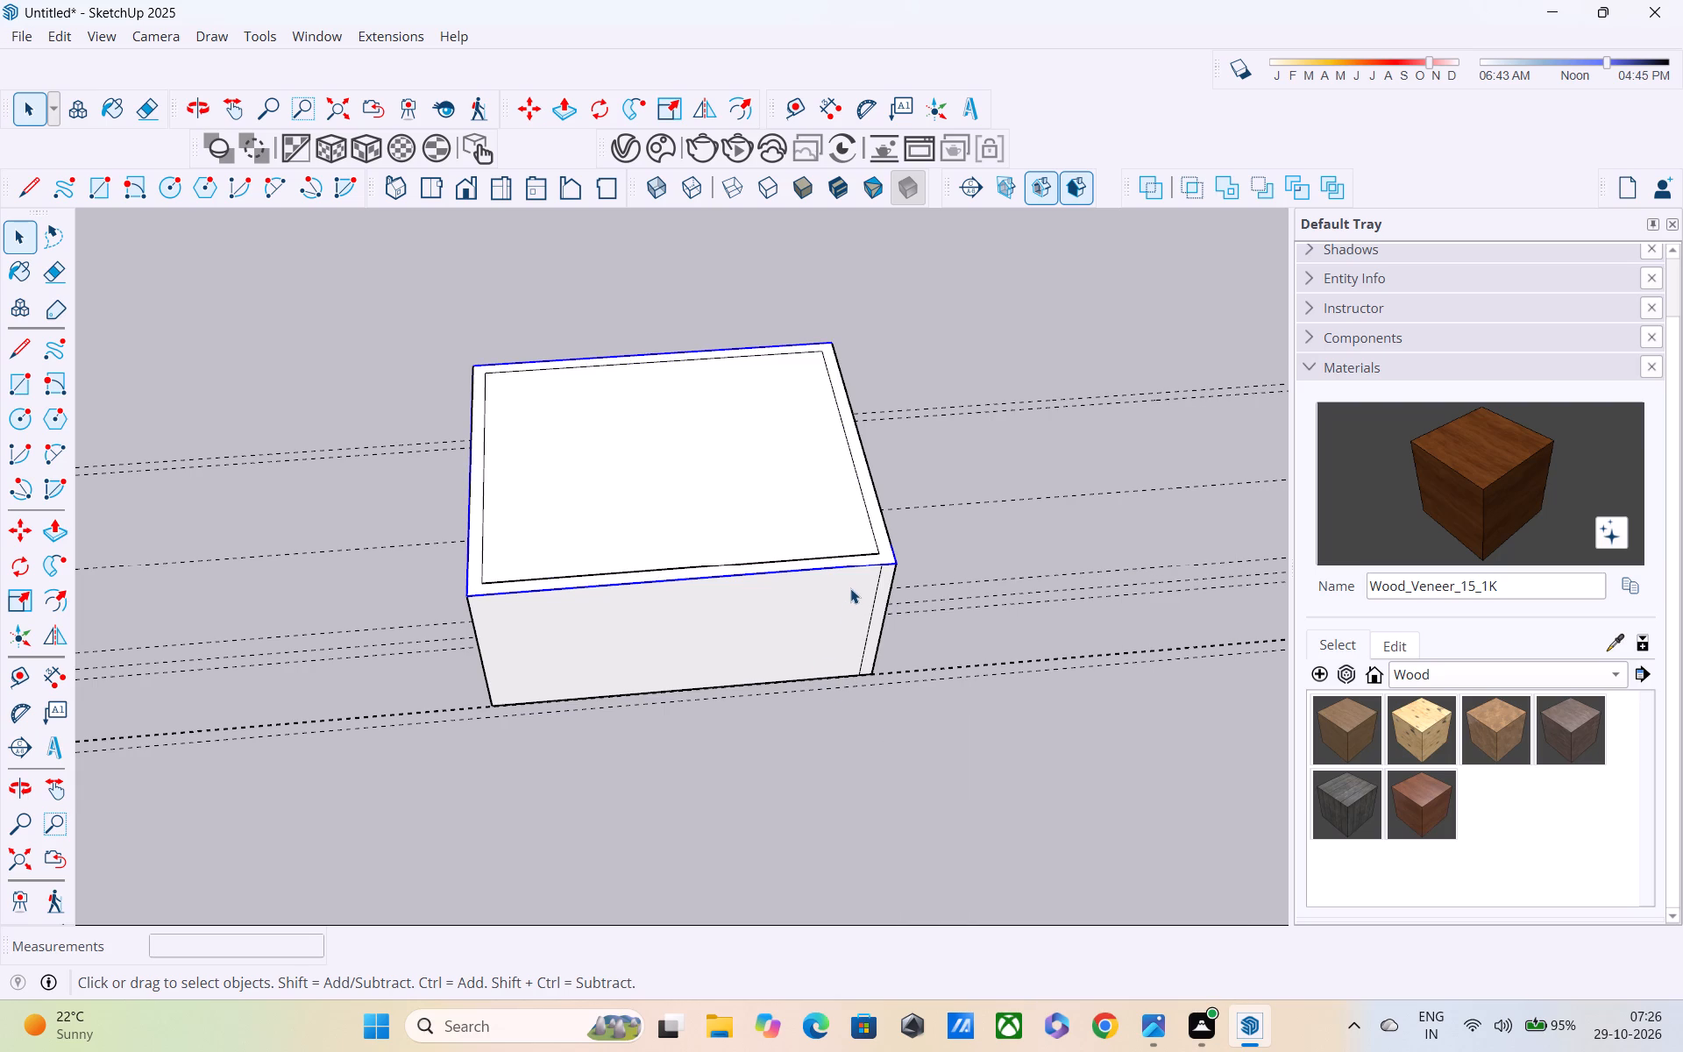
Move the rectangle group off the separate box into the empty space beyond it.
key(m)
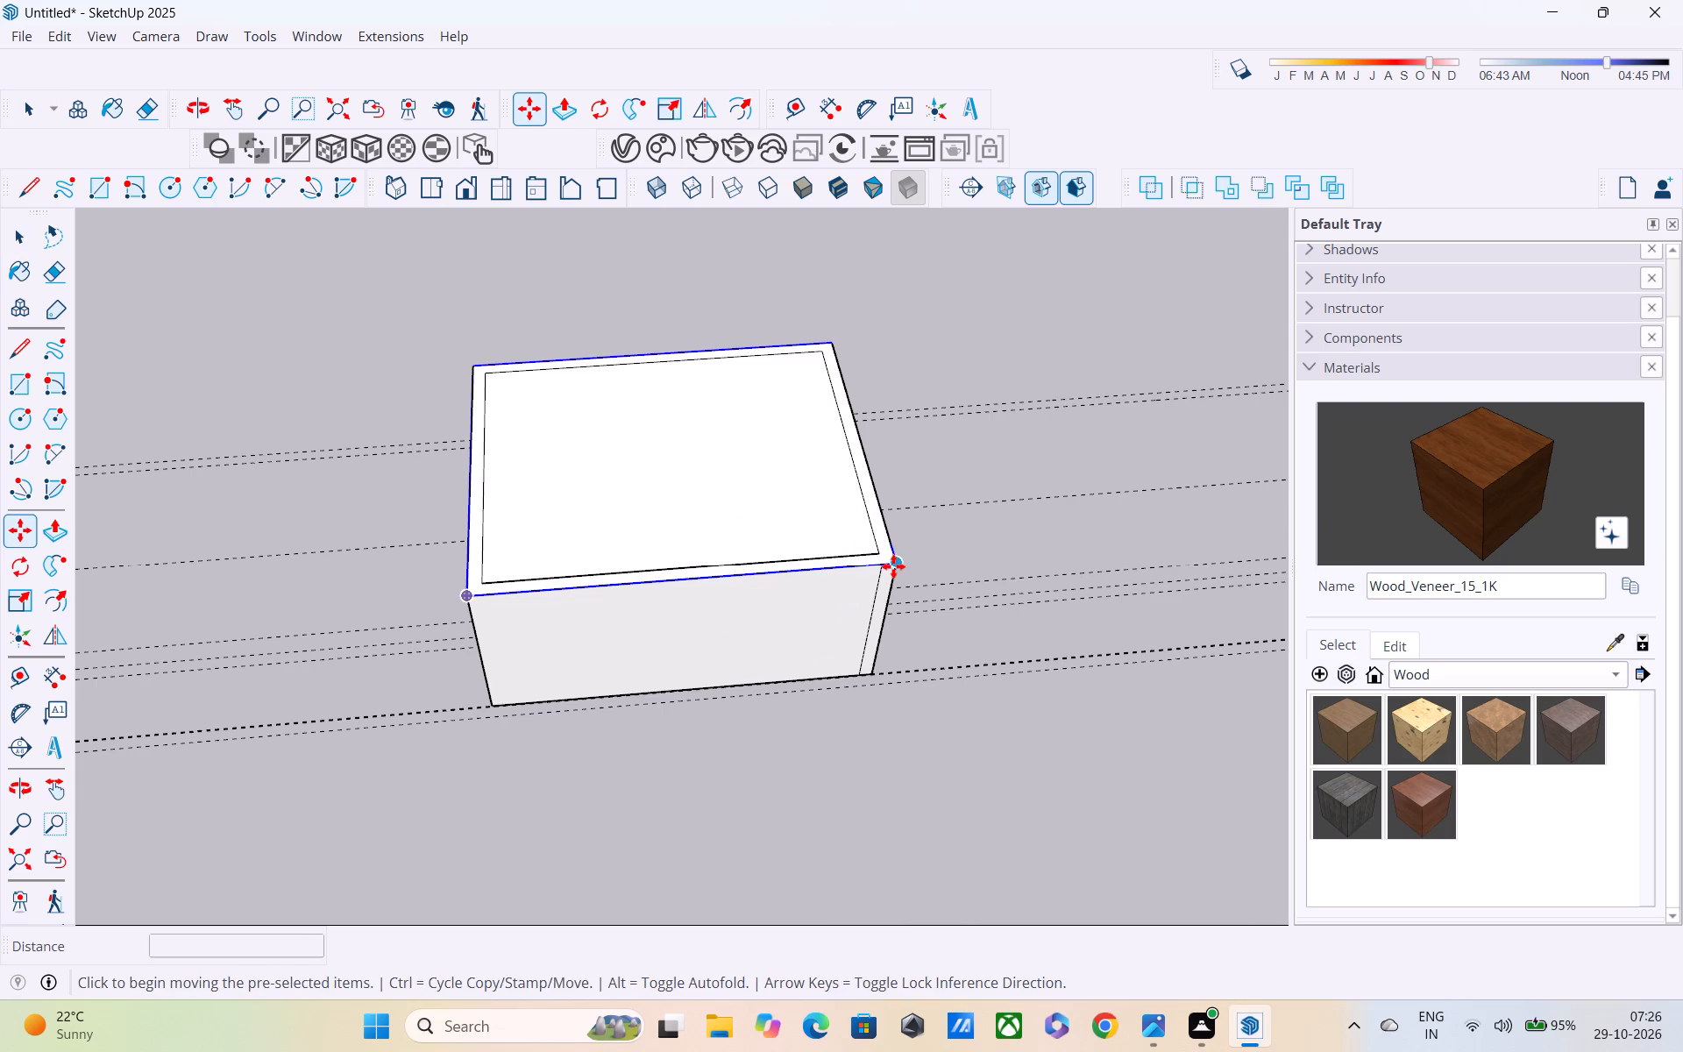
click(893, 566)
scroll(1154, 423, down, 4)
shift+middle_drag(1154, 423, 626, 645)
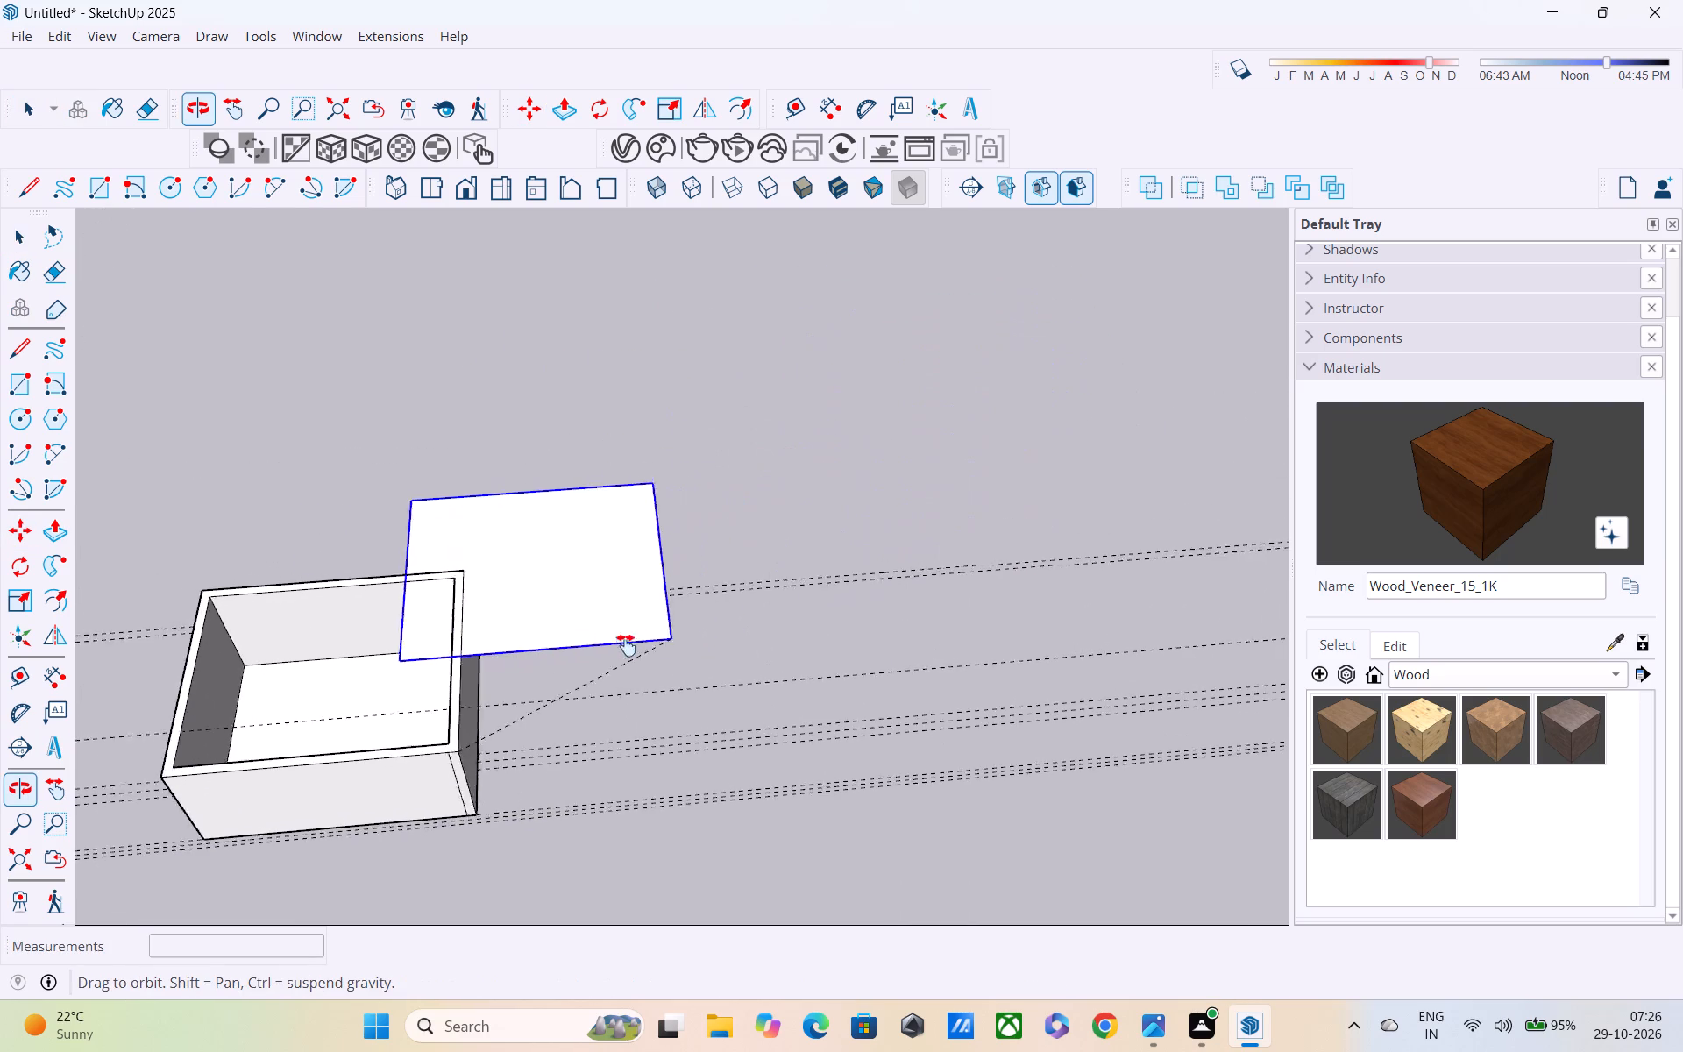
shift+middle_drag(626, 645, 557, 651)
click(767, 574)
key(space)
click(707, 561)
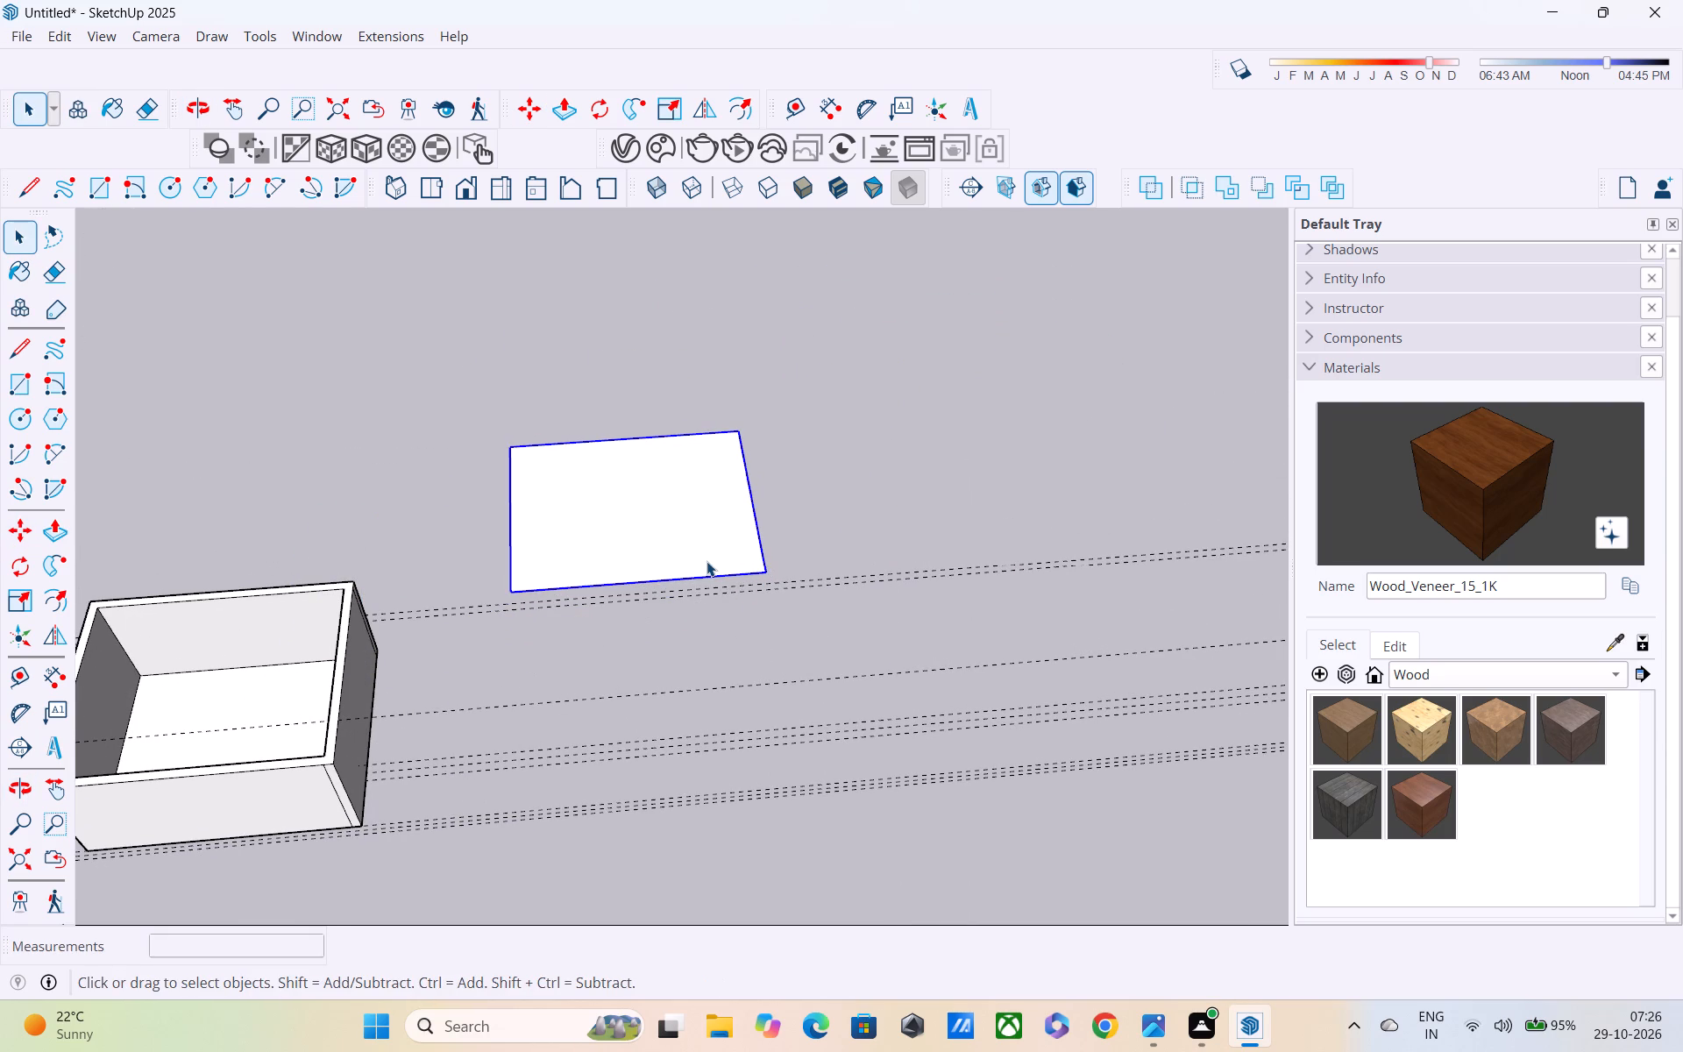
Extrude the face inside the rectangle group by 10" to form a roof slab, and close the group.
key(p)
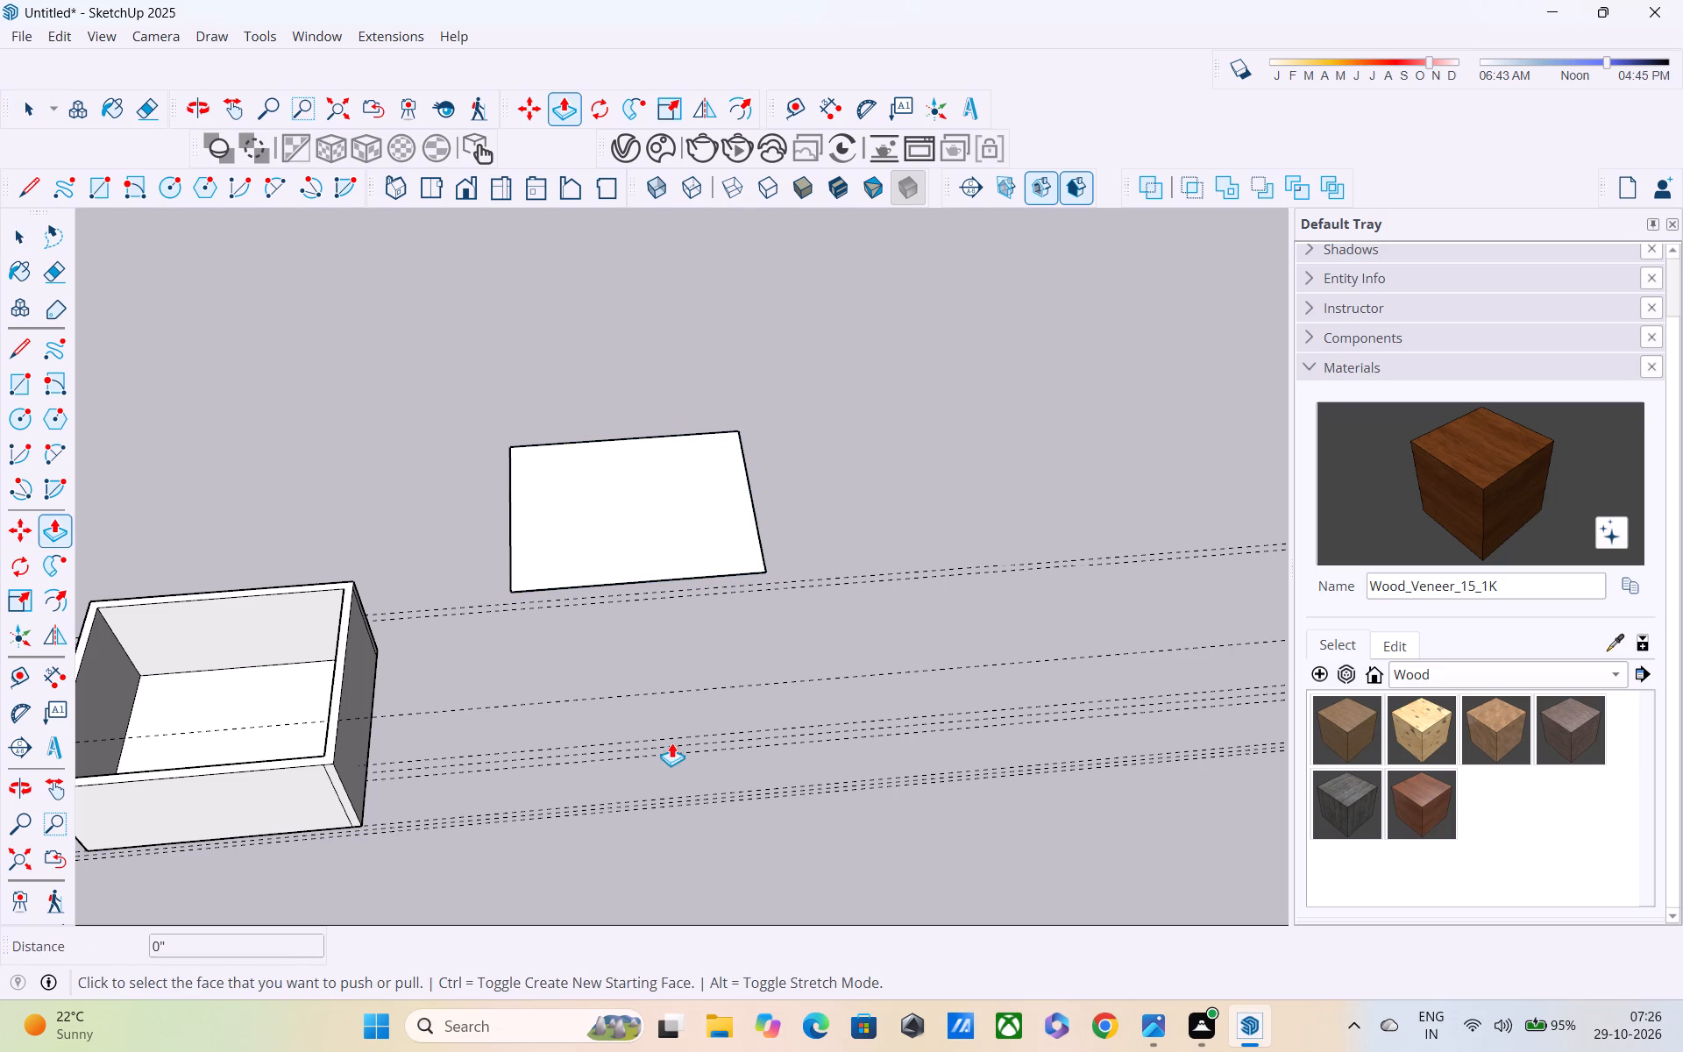
key(space)
double_click(624, 541)
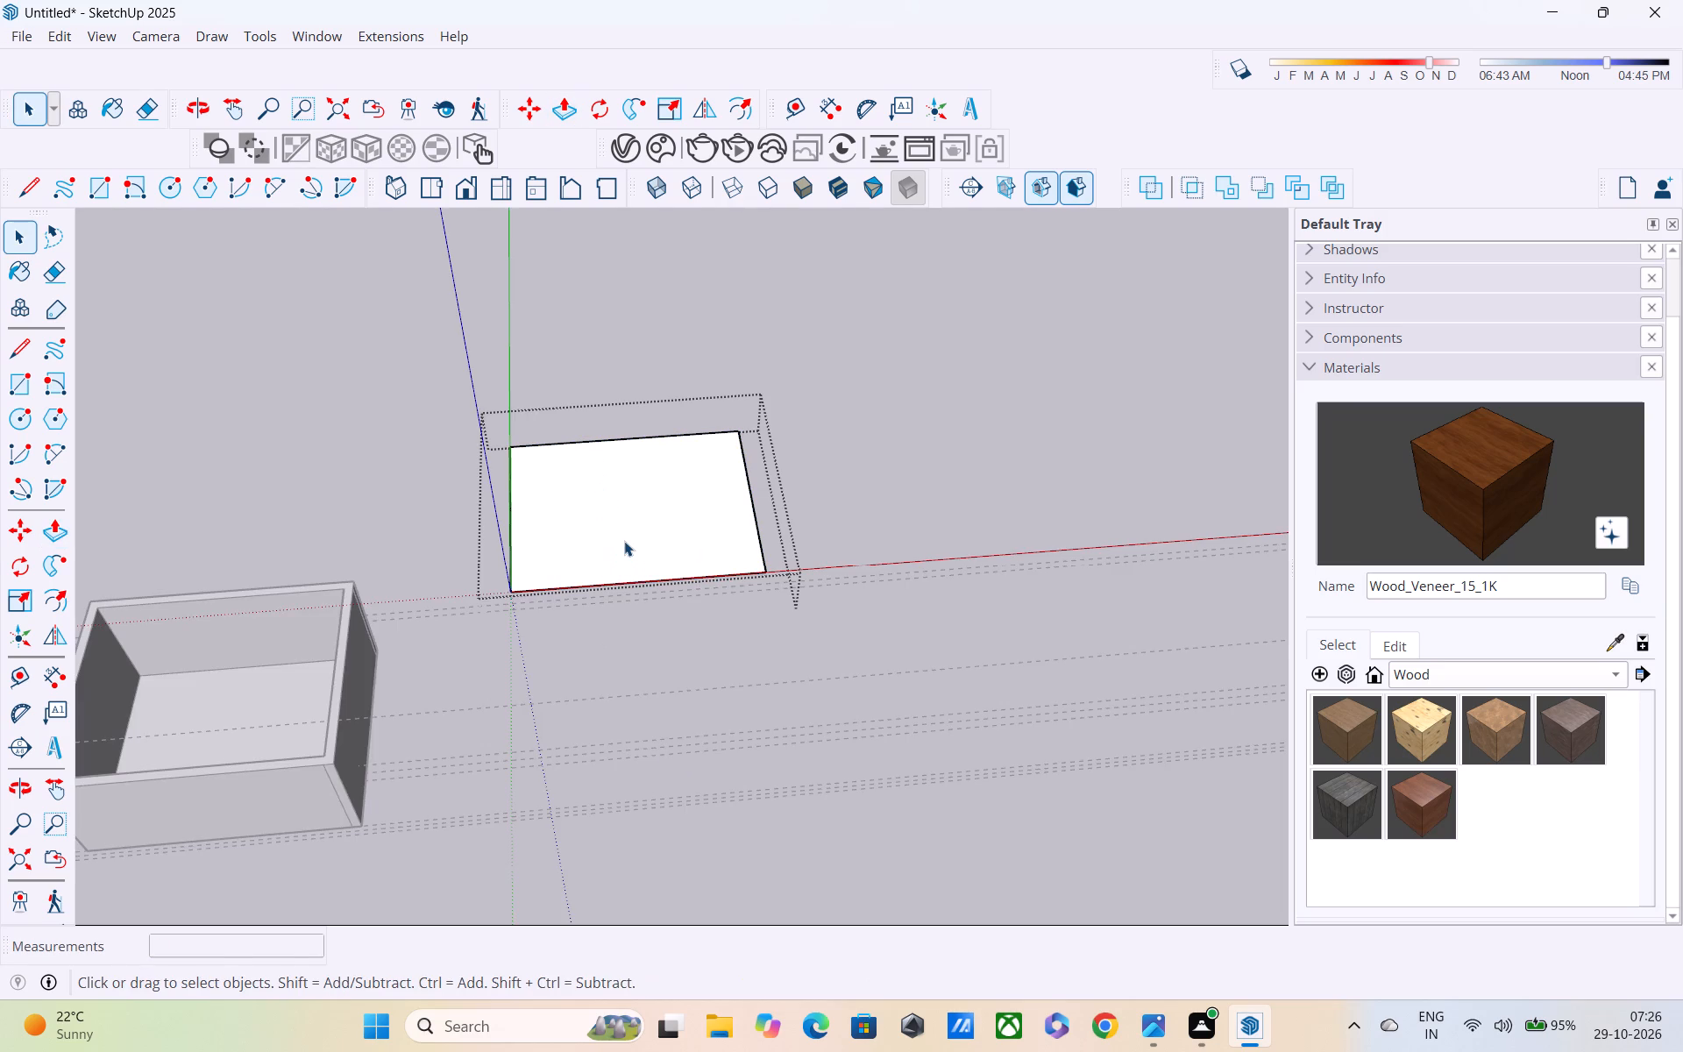
key(p)
click(616, 558)
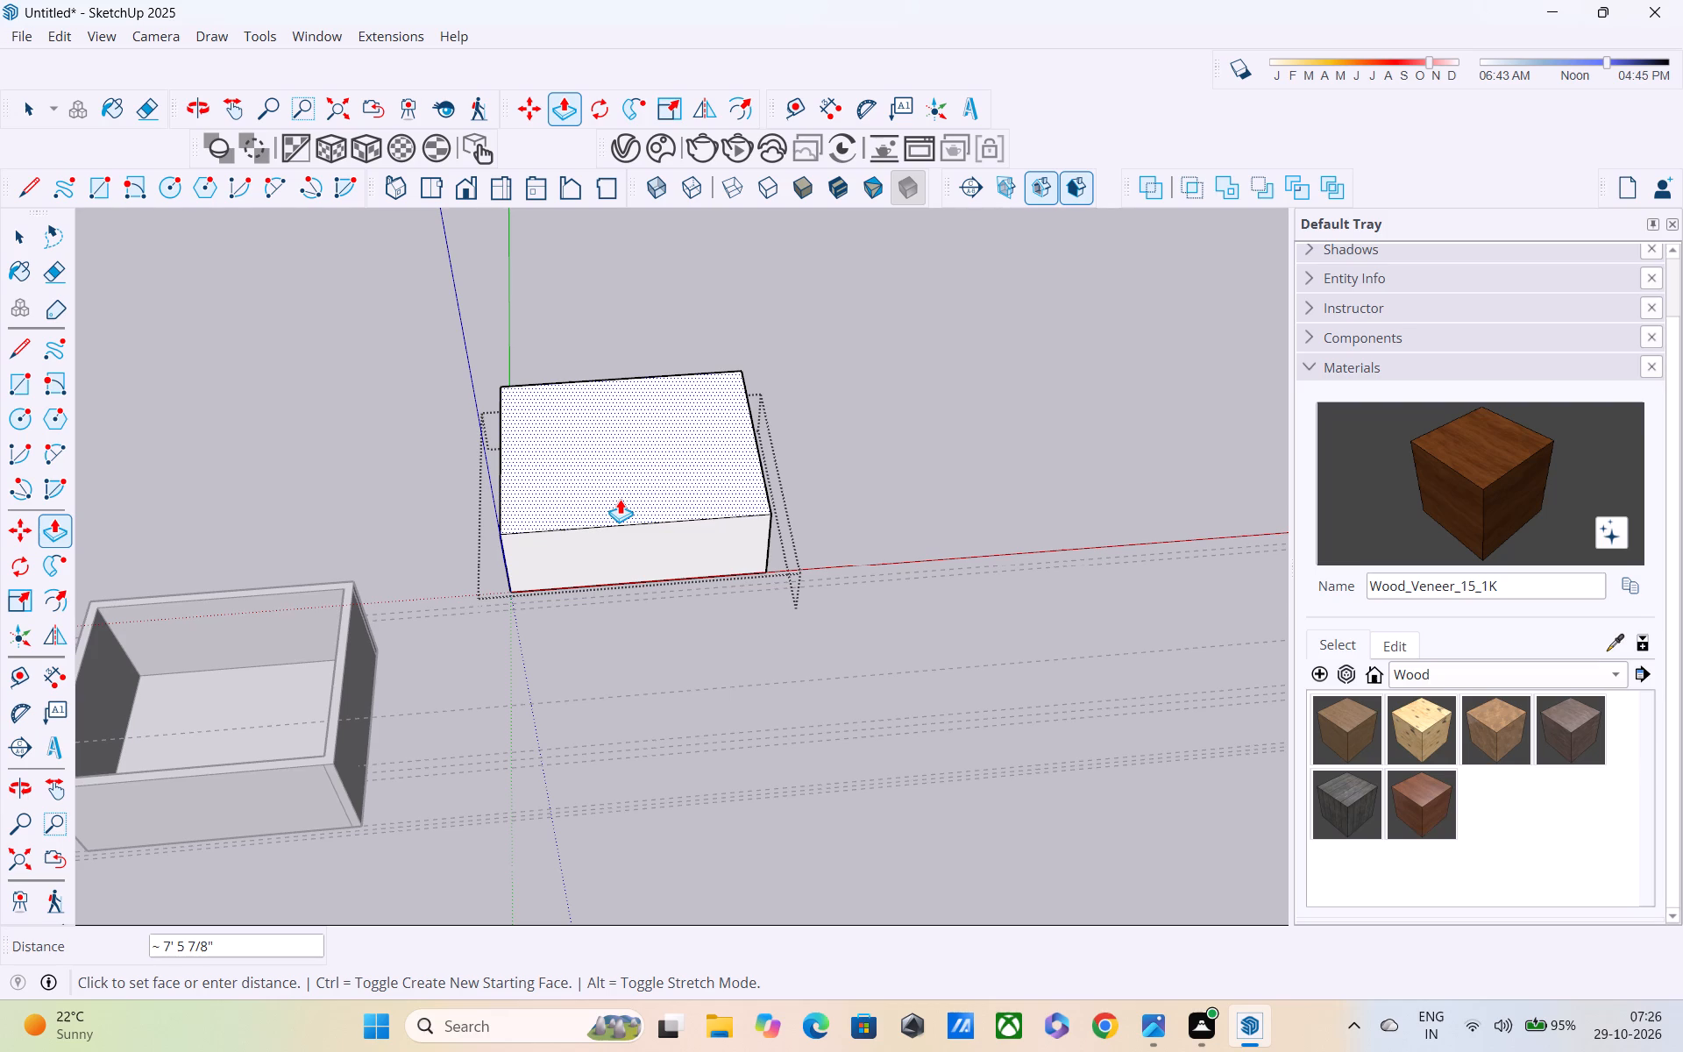
text(10)
key(shift+quotedbl)
key(Return)
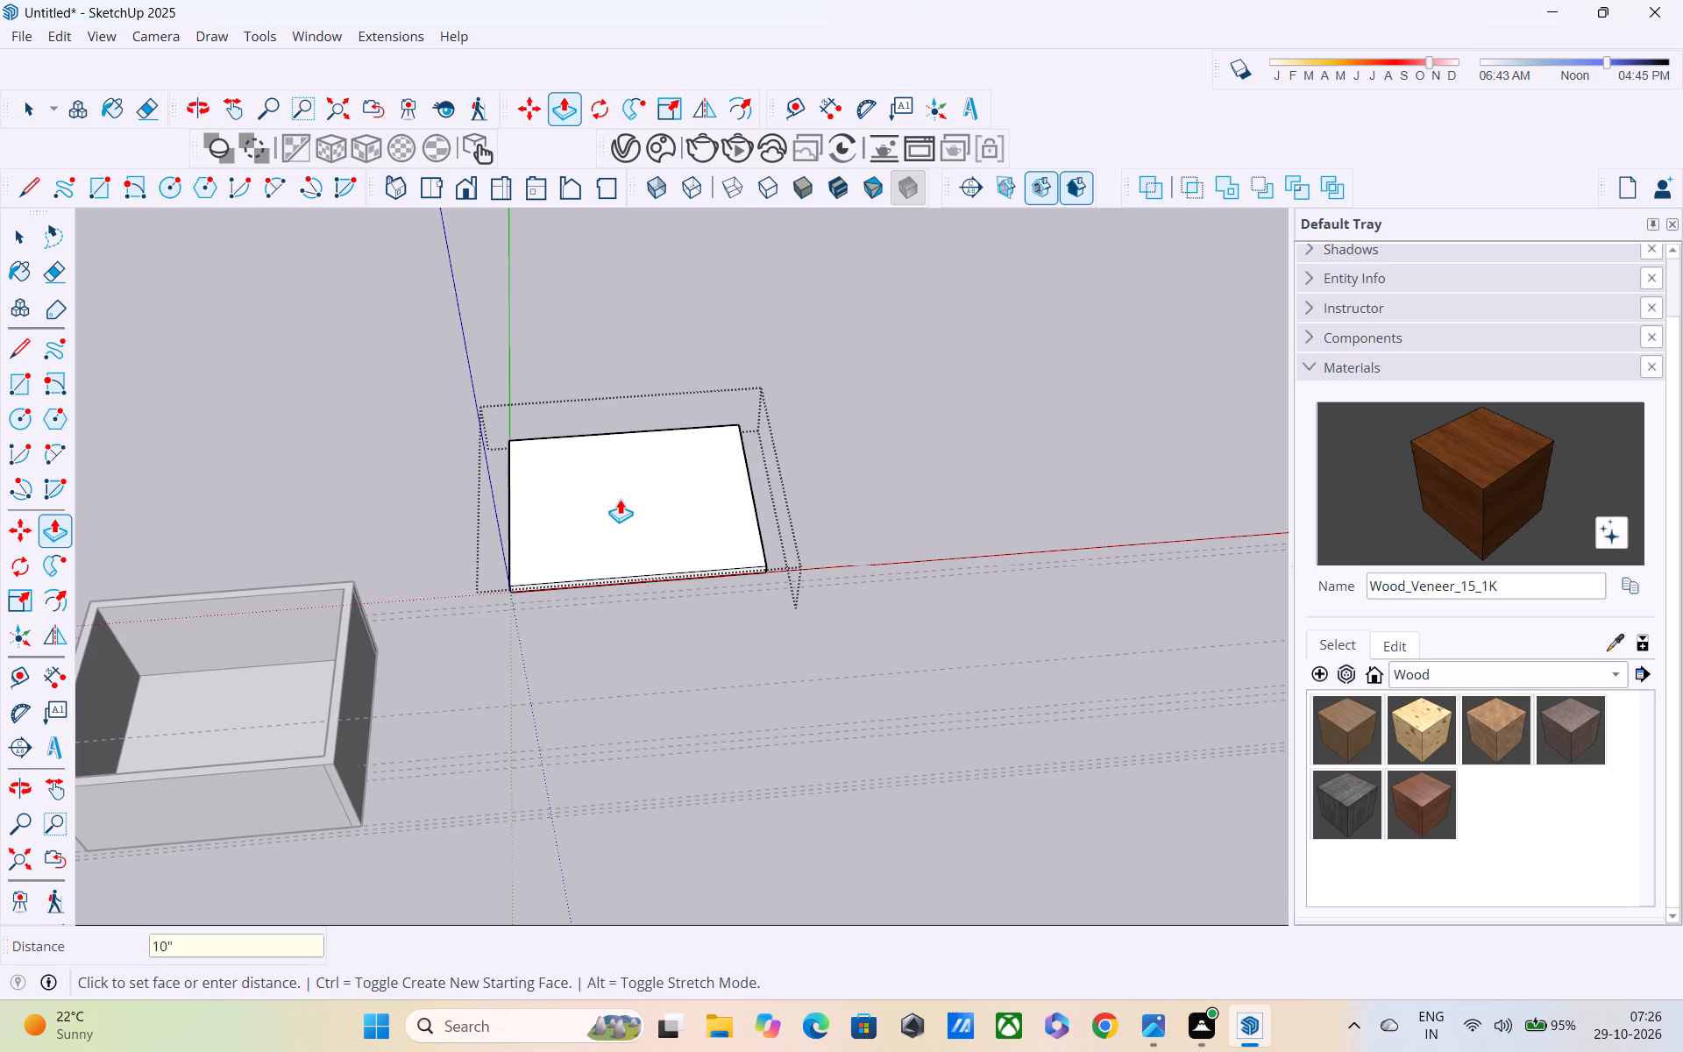
scroll(617, 511, down, 4)
middle_drag(611, 538, 597, 282)
scroll(597, 282, up, 1)
scroll(601, 358, down, 6)
key(space)
scroll(628, 530, up, 5)
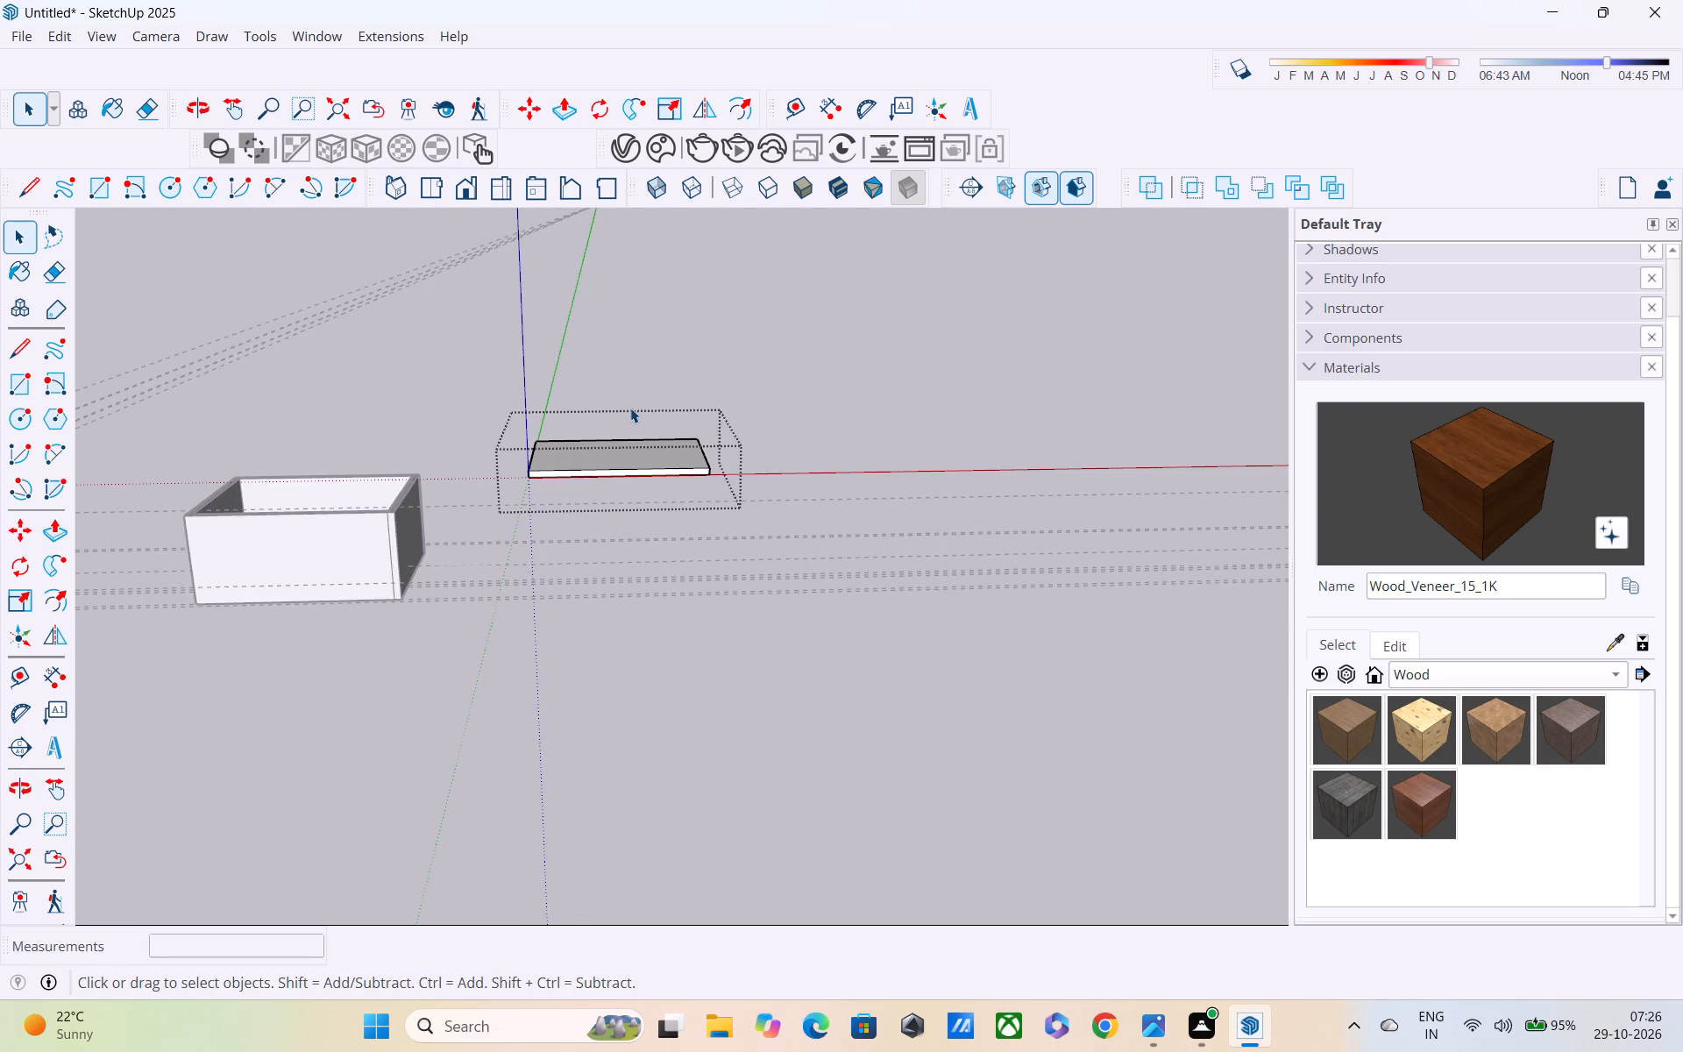
scroll(628, 427, up, 9)
middle_drag(619, 492, 573, 611)
scroll(582, 617, up, 1)
key(space)
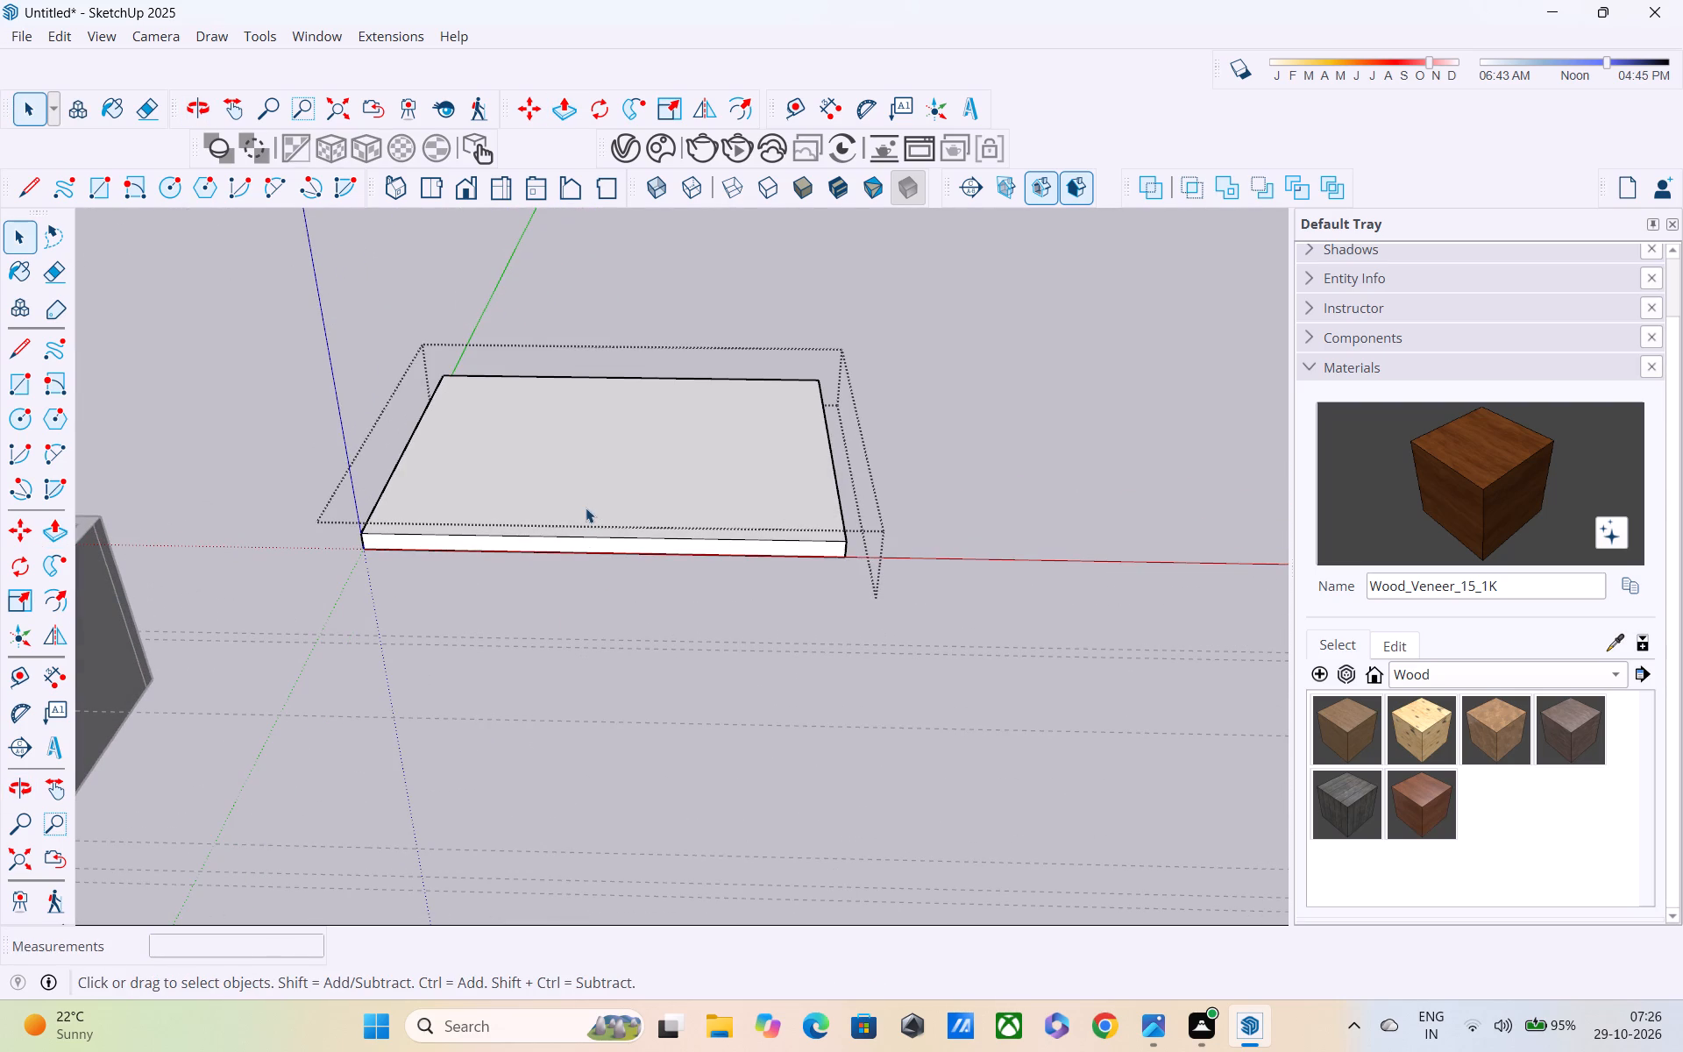
click(586, 508)
click(1024, 380)
Move the roof slab by its lower front corner onto the matching outer top corner of the main building's room.
key(m)
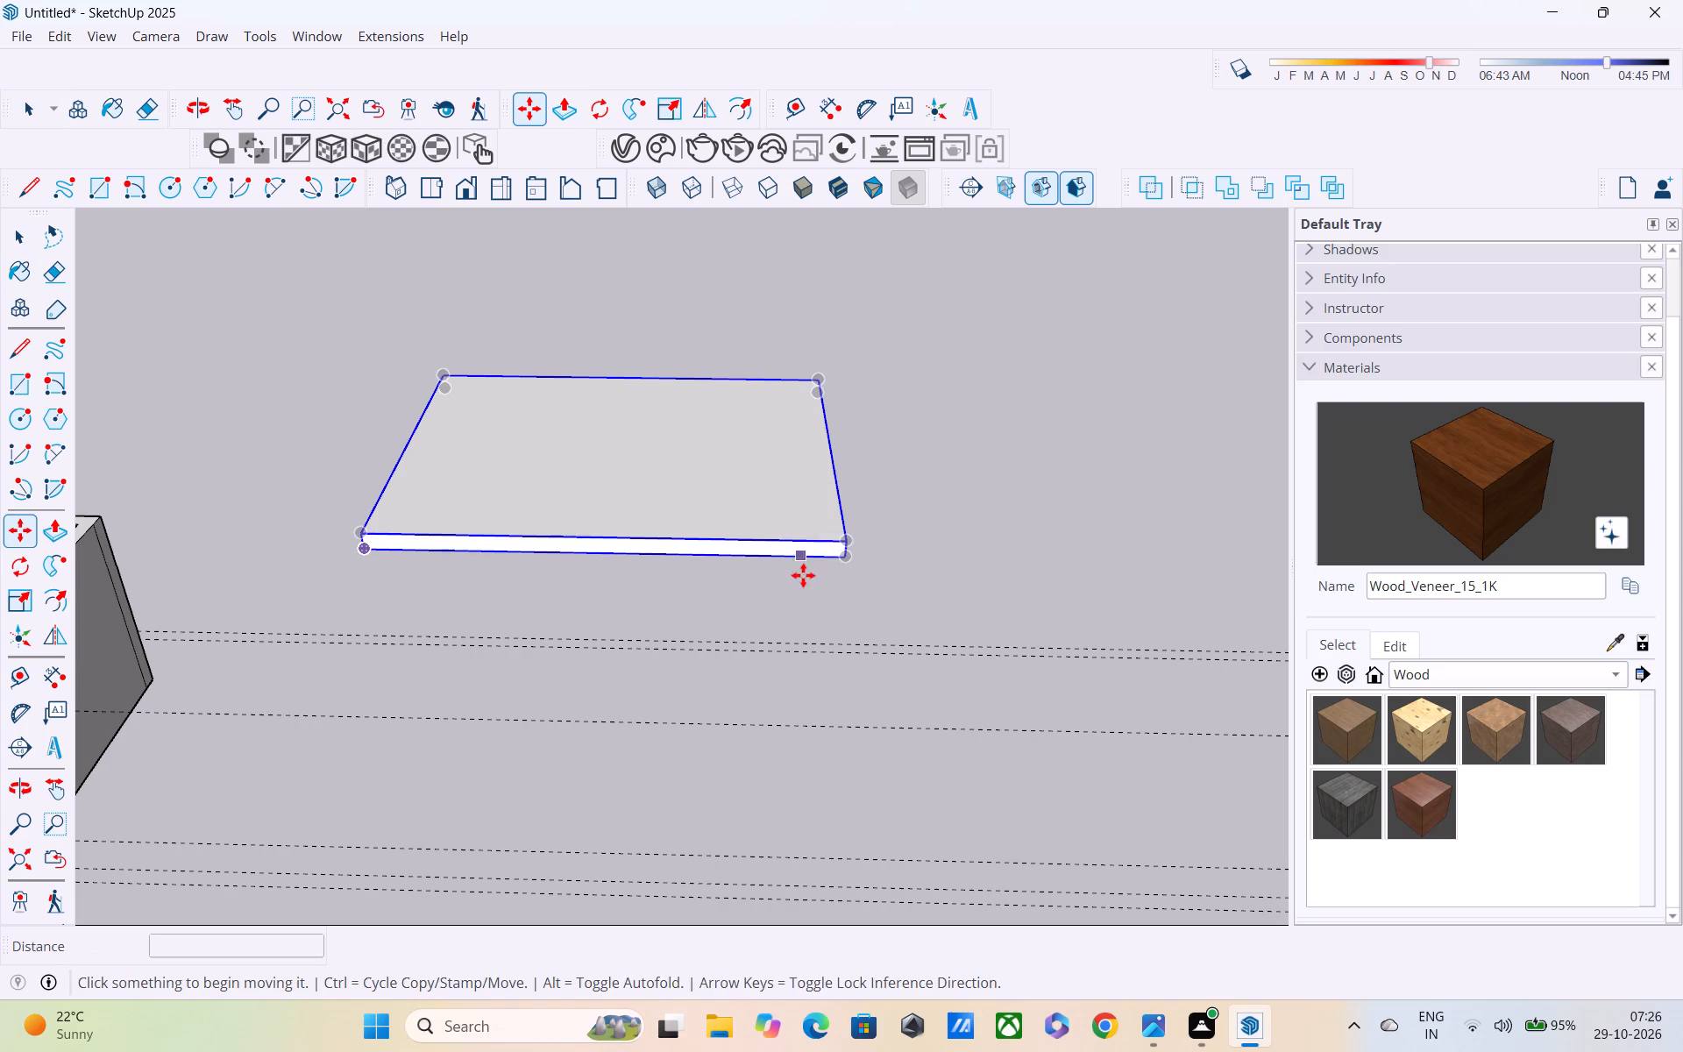
click(847, 556)
scroll(330, 633, down, 6)
shift+middle_drag(335, 577, 1088, 519)
shift+scroll(1088, 519, up, 1)
scroll(662, 487, down, 6)
shift+scroll(461, 524, up, 1)
shift+middle_drag(1133, 535, 1147, 535)
shift+middle_drag(628, 558, 1144, 565)
scroll(584, 564, up, 5)
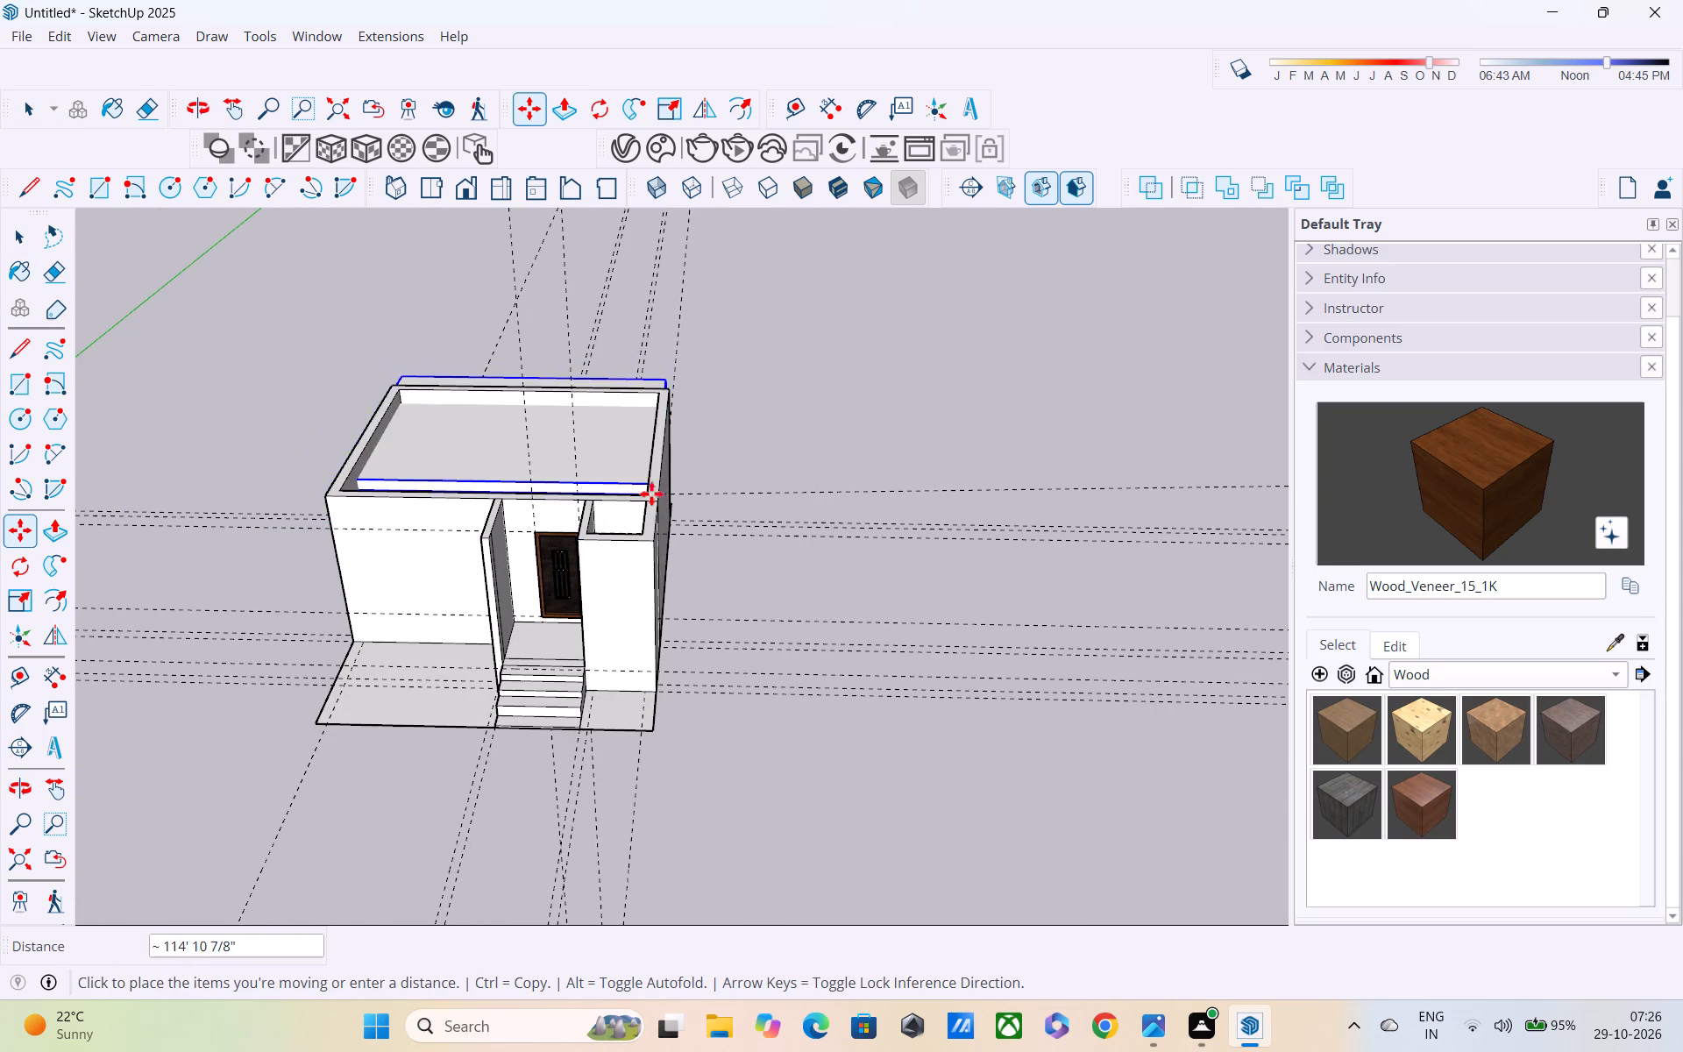
middle_drag(650, 495, 1180, 436)
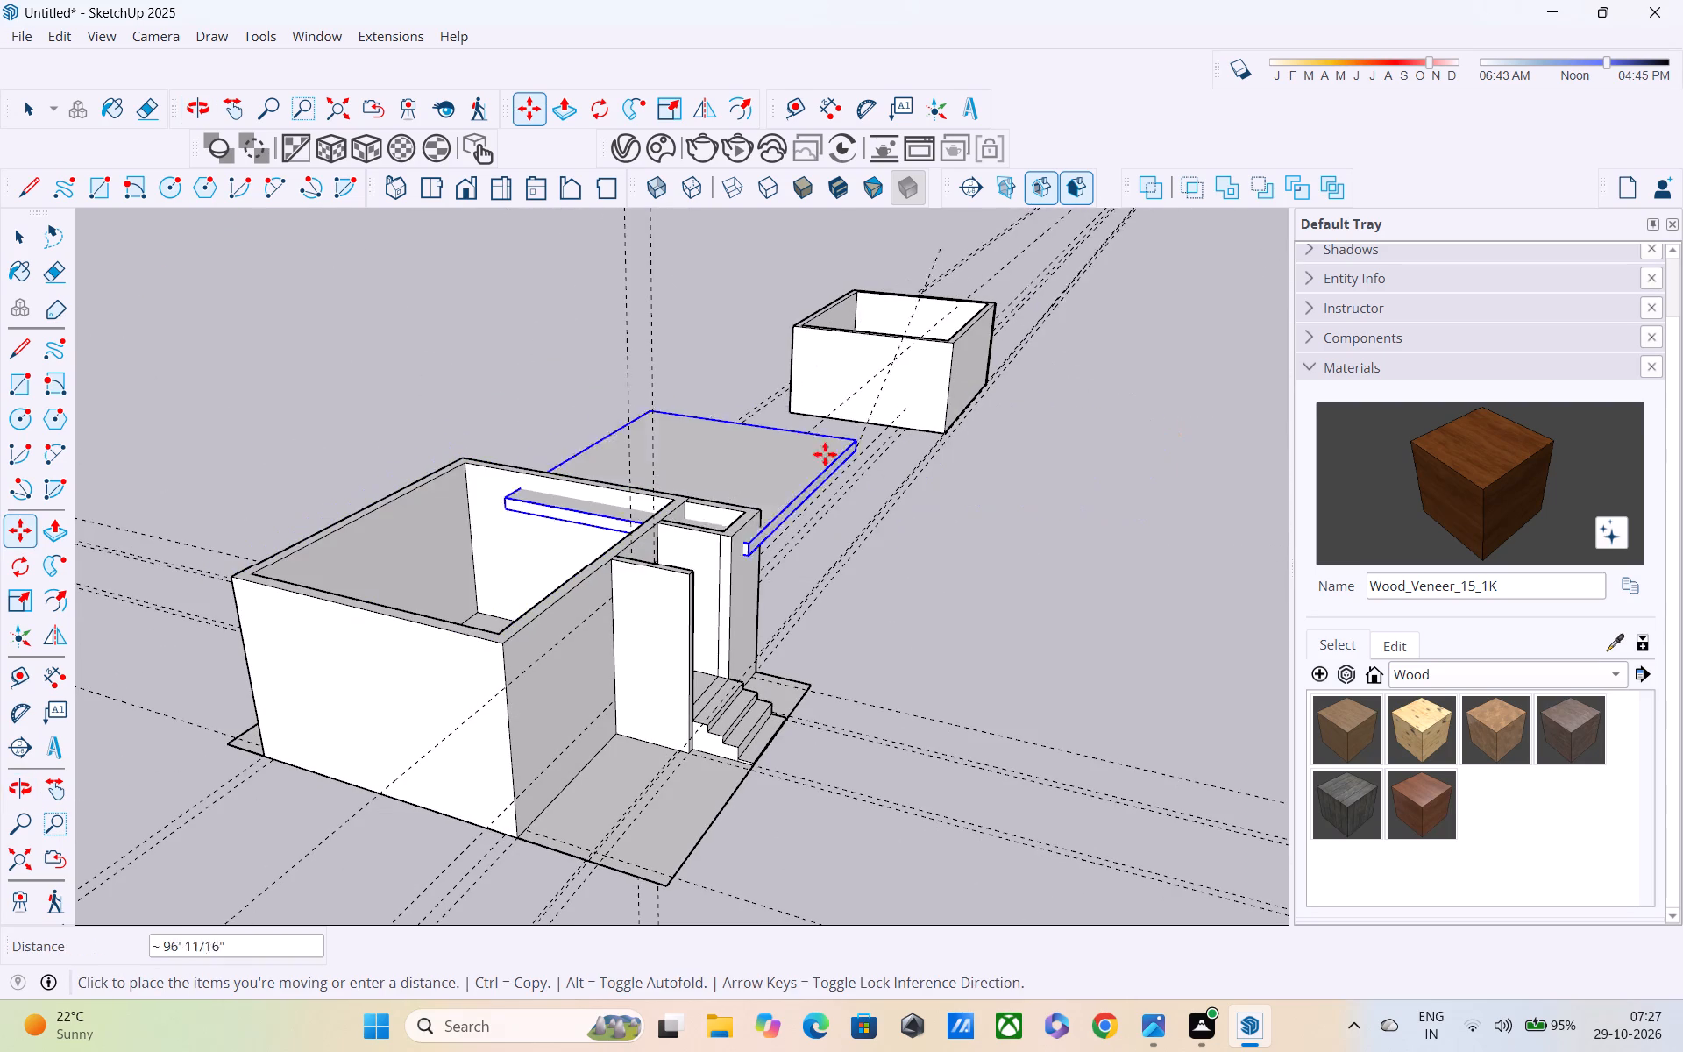
middle_drag(706, 480, 307, 625)
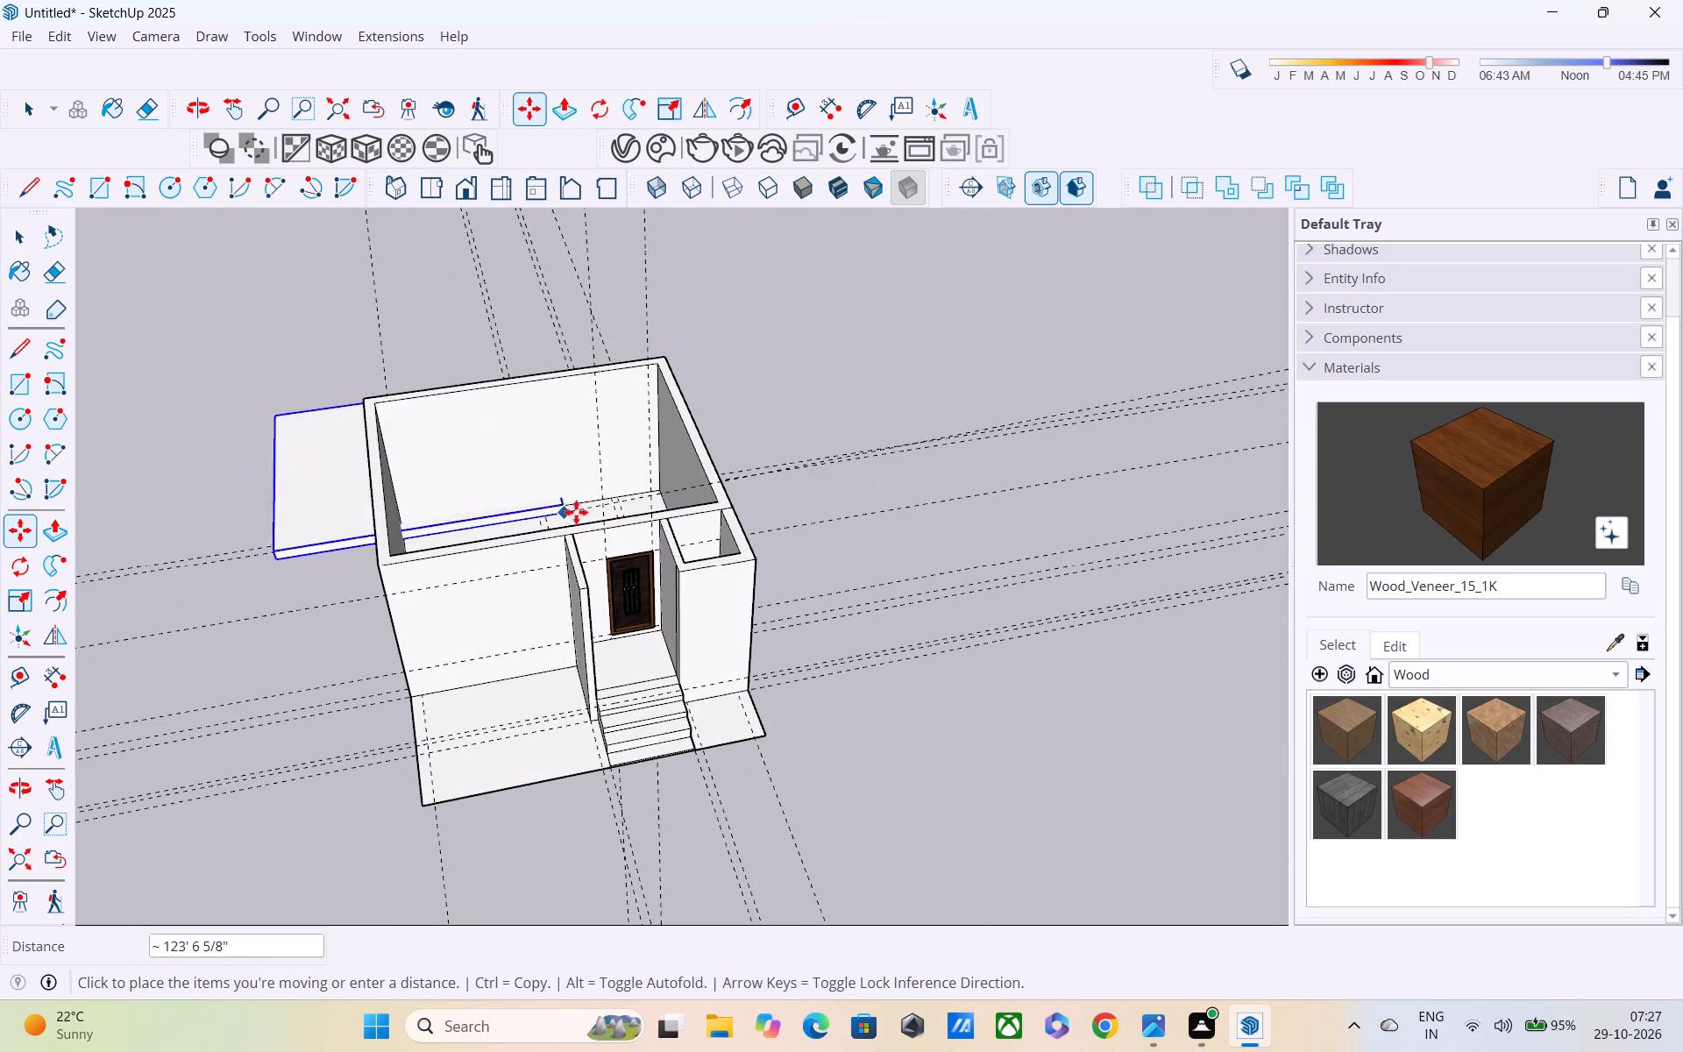
click(736, 496)
Examine the placed roof slab's fit on the main room's walls and entrance side from several angles.
middle_drag(732, 520, 679, 398)
scroll(679, 383, down, 6)
middle_drag(772, 517, 536, 570)
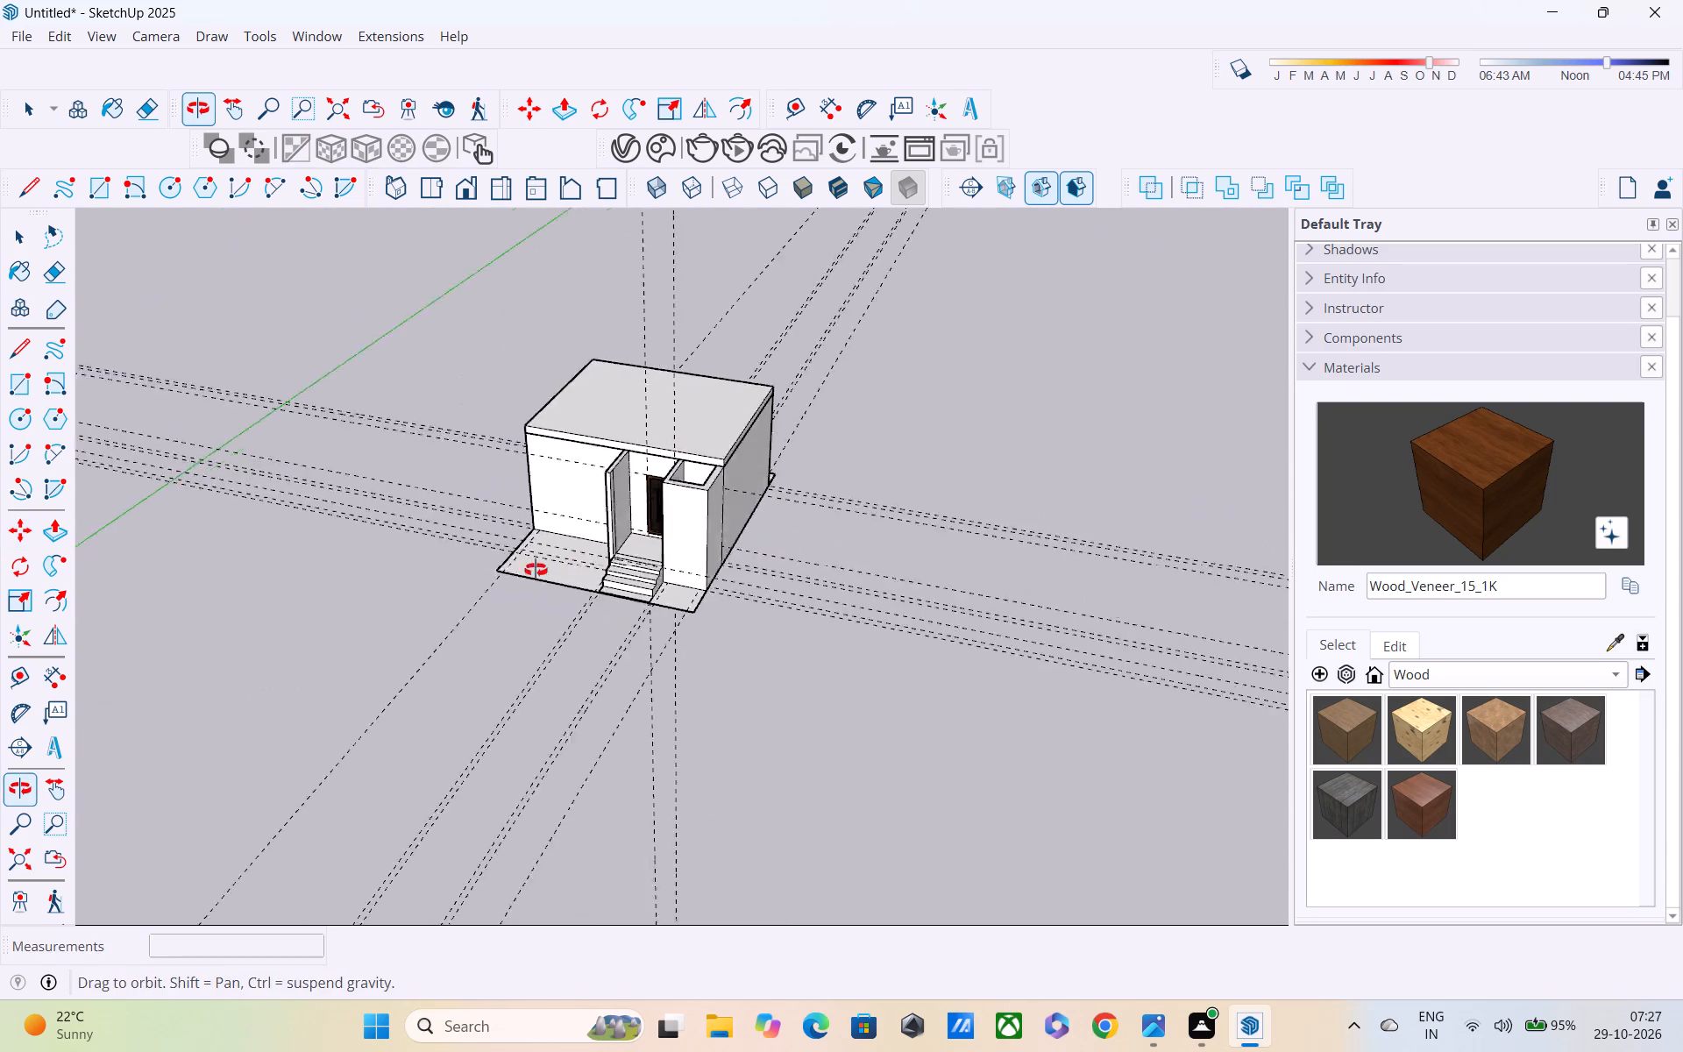
middle_drag(536, 570, 461, 524)
scroll(871, 494, up, 6)
scroll(746, 465, up, 5)
middle_drag(606, 450, 1490, 451)
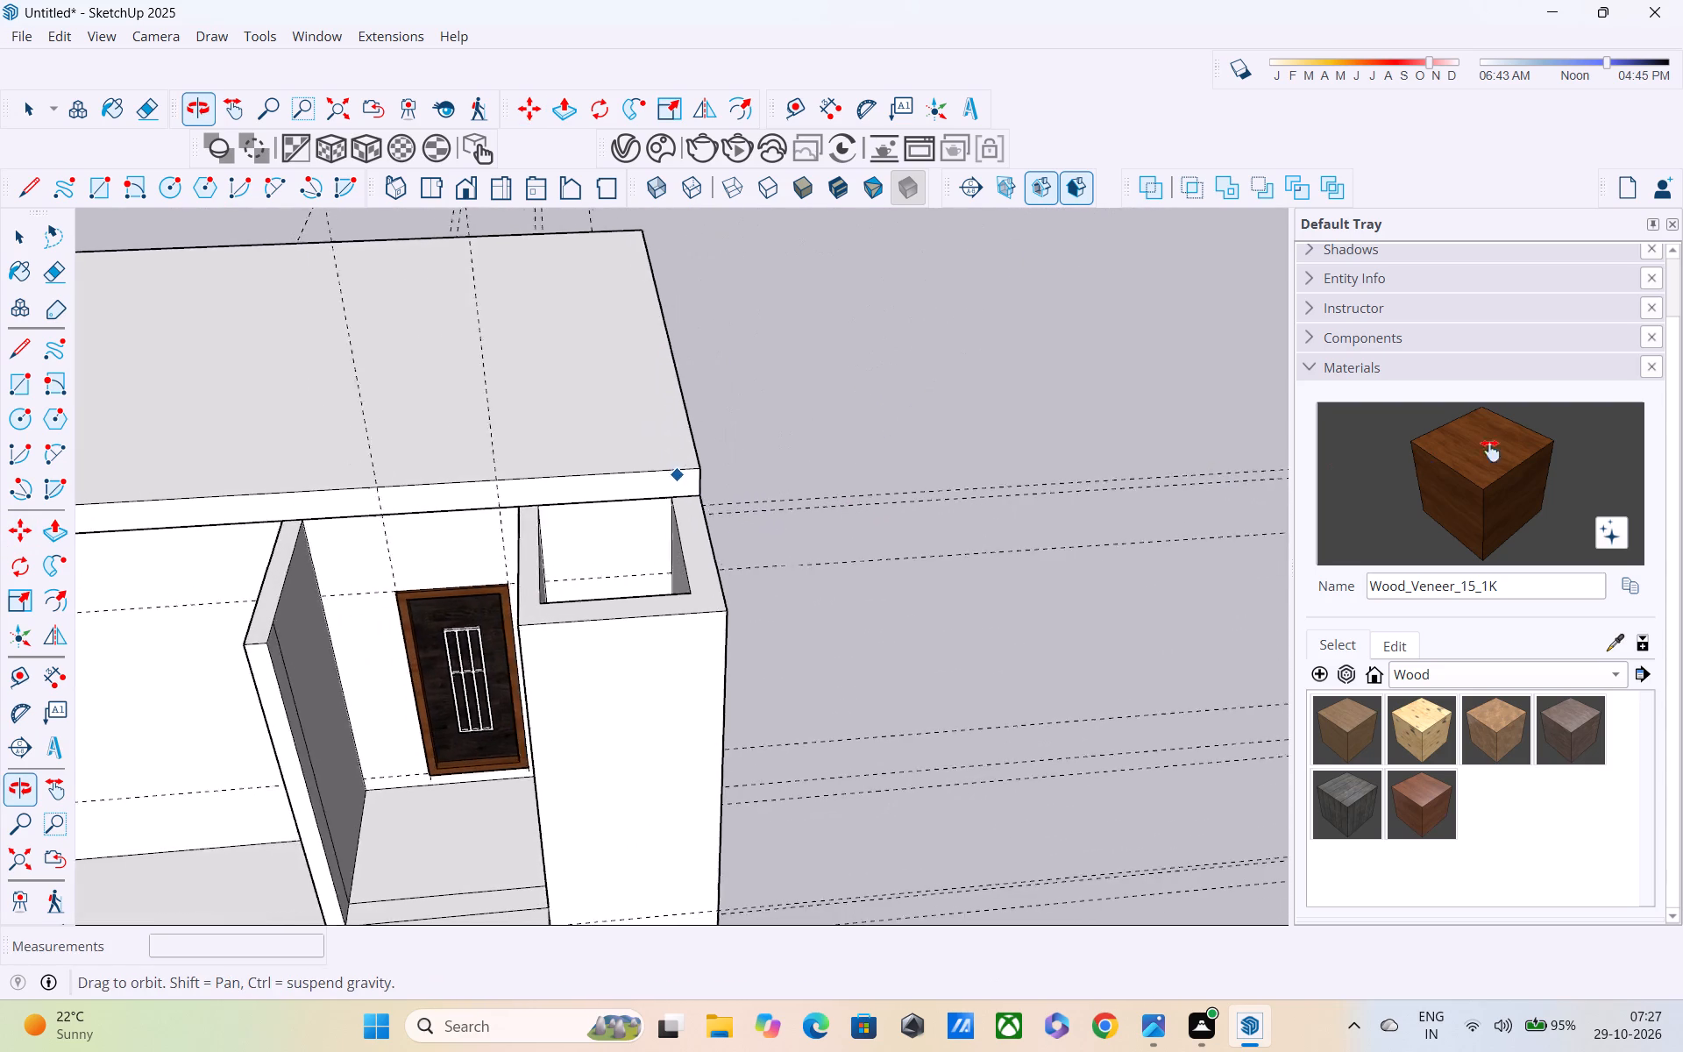
middle_drag(1490, 451, 1662, 409)
middle_drag(550, 544, 1136, 307)
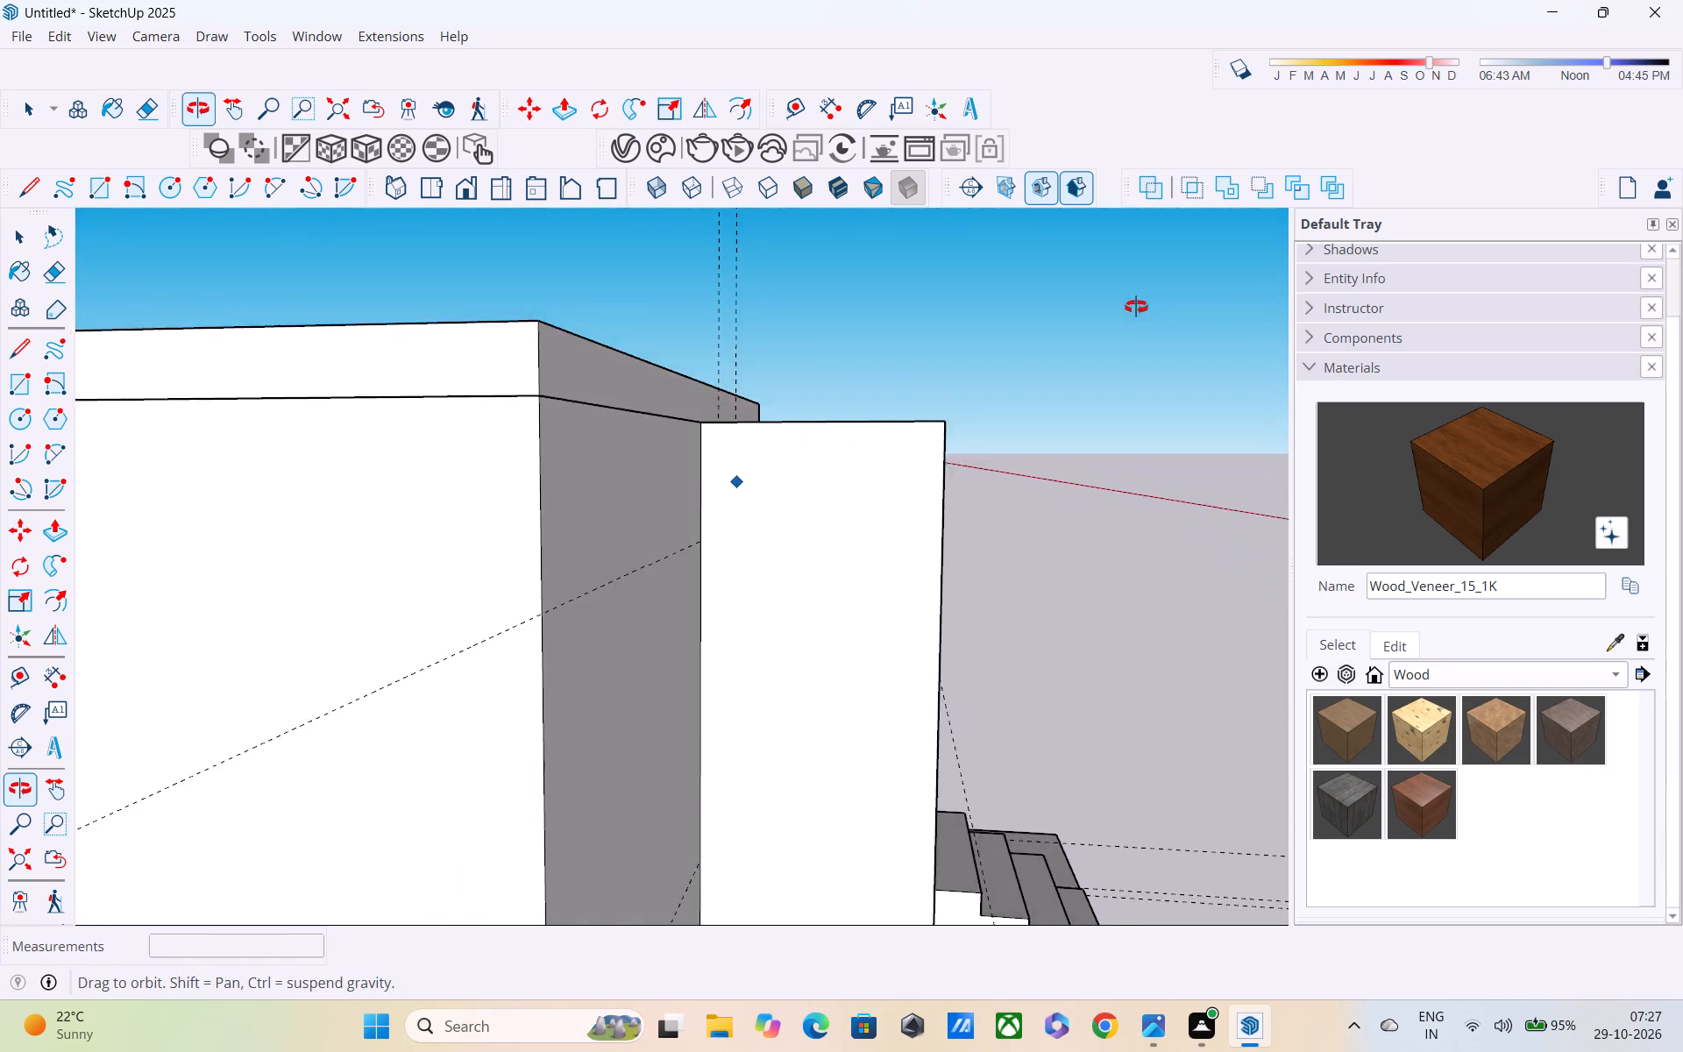
middle_drag(1136, 307, 1136, 313)
scroll(1136, 313, up, 1)
scroll(1007, 344, down, 4)
middle_drag(816, 440, 282, 592)
scroll(275, 546, down, 5)
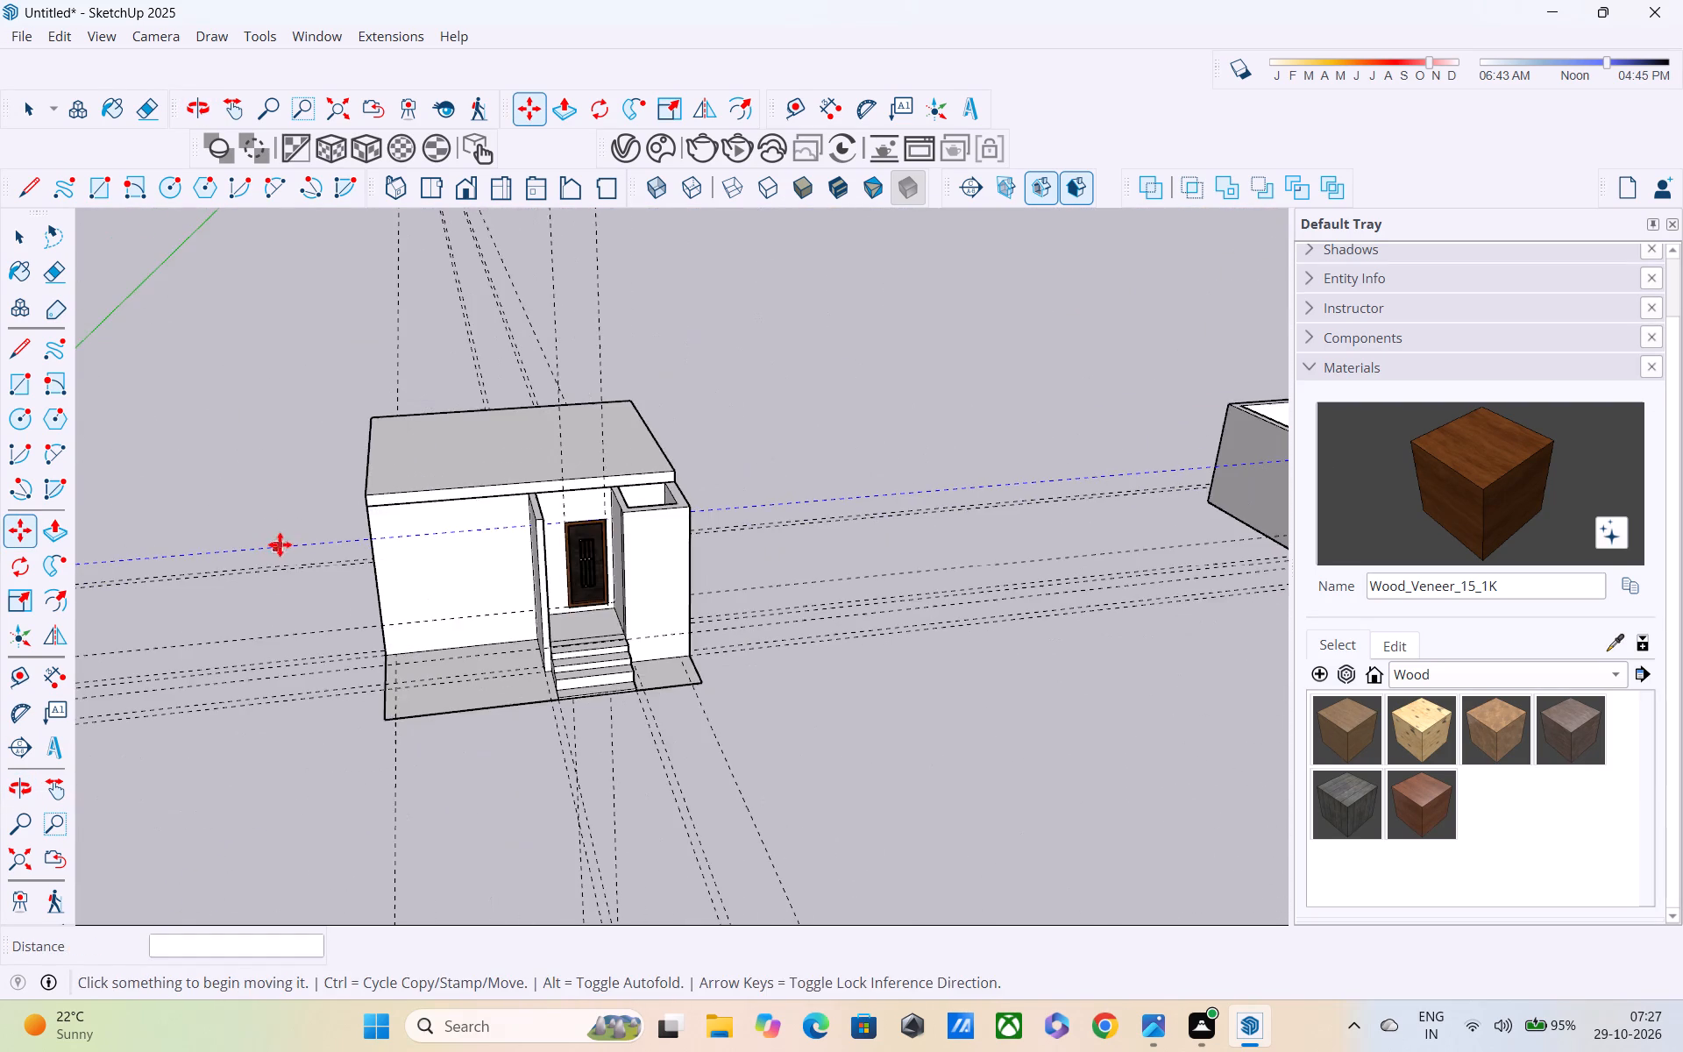
scroll(280, 544, down, 1)
middle_drag(647, 440, 138, 569)
scroll(258, 508, up, 4)
scroll(985, 544, up, 3)
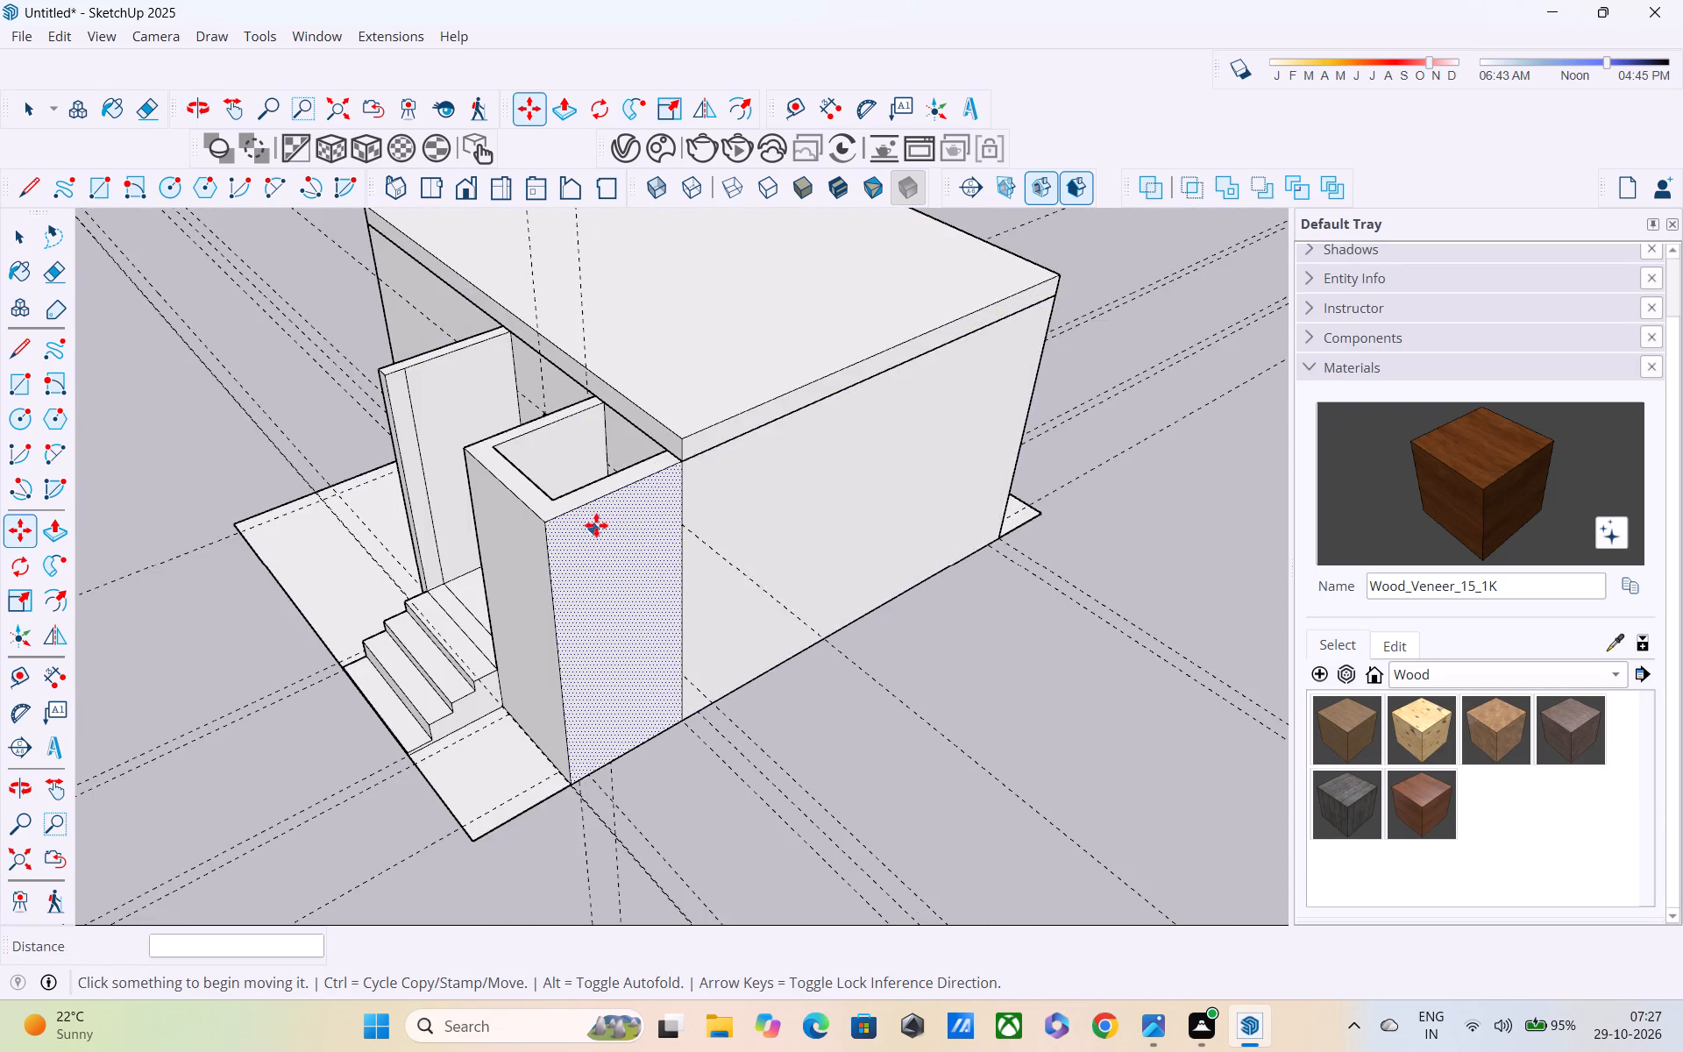
scroll(600, 521, up, 5)
middle_drag(636, 482, 580, 399)
scroll(578, 387, up, 1)
scroll(578, 380, down, 6)
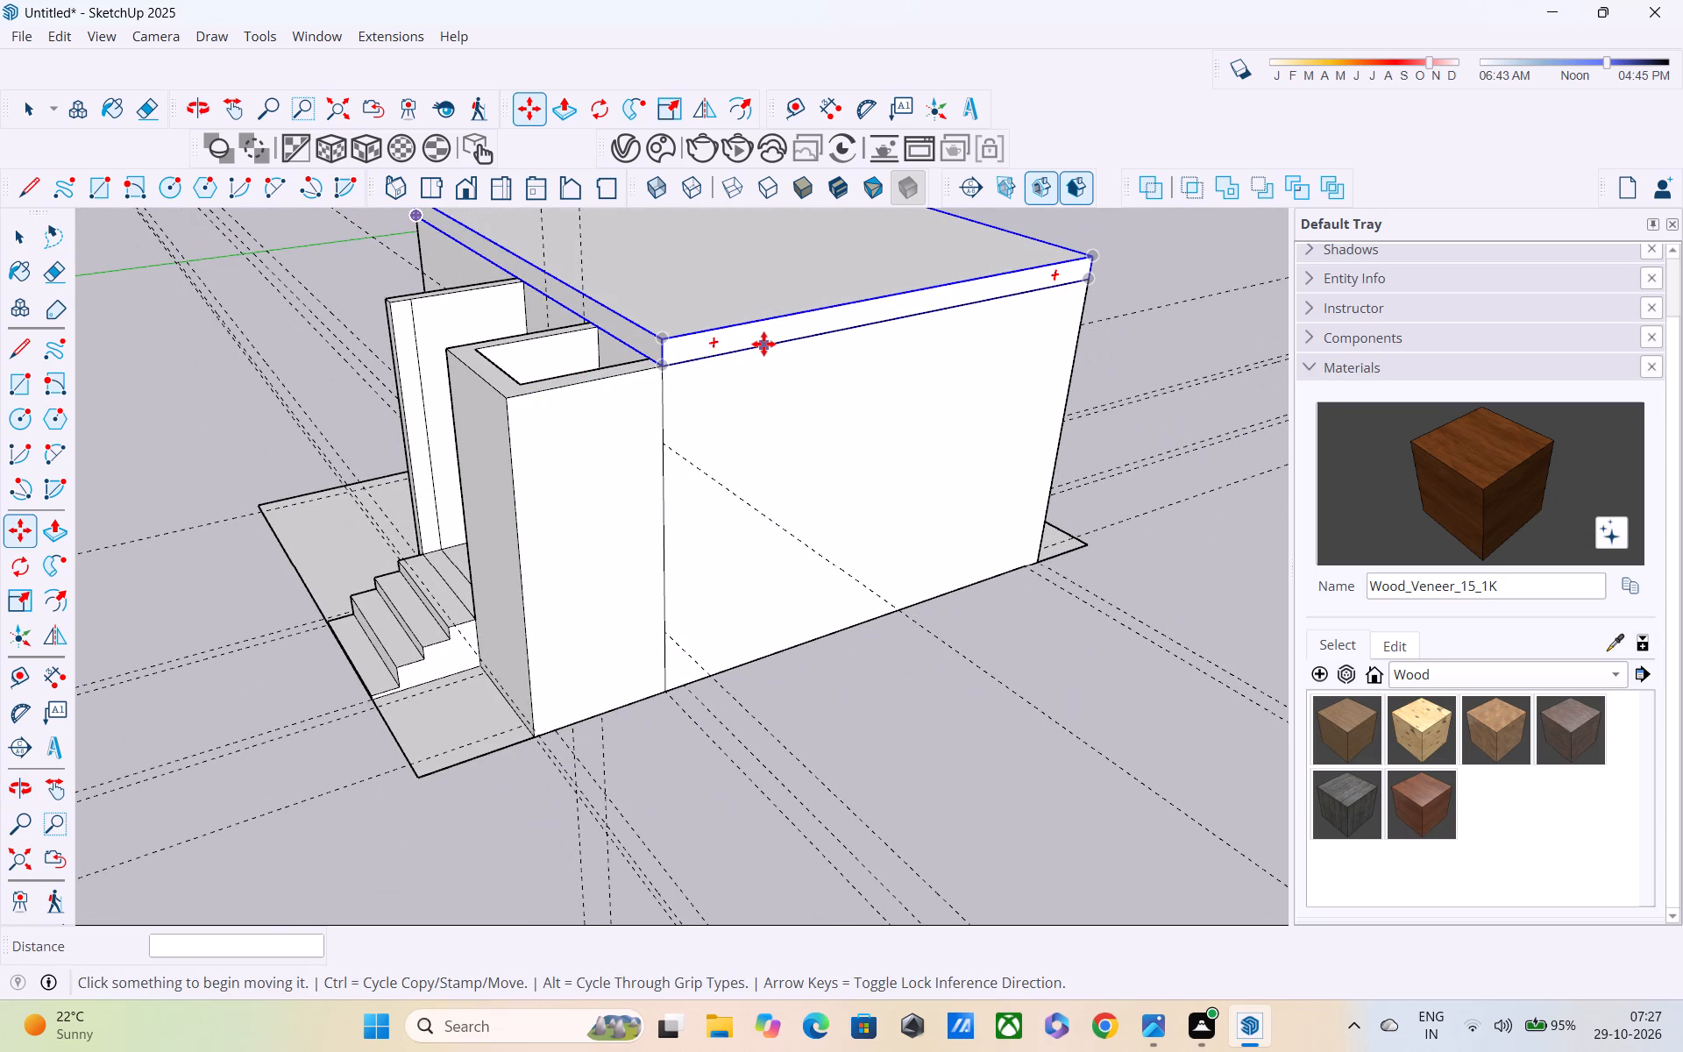
scroll(778, 347, down, 2)
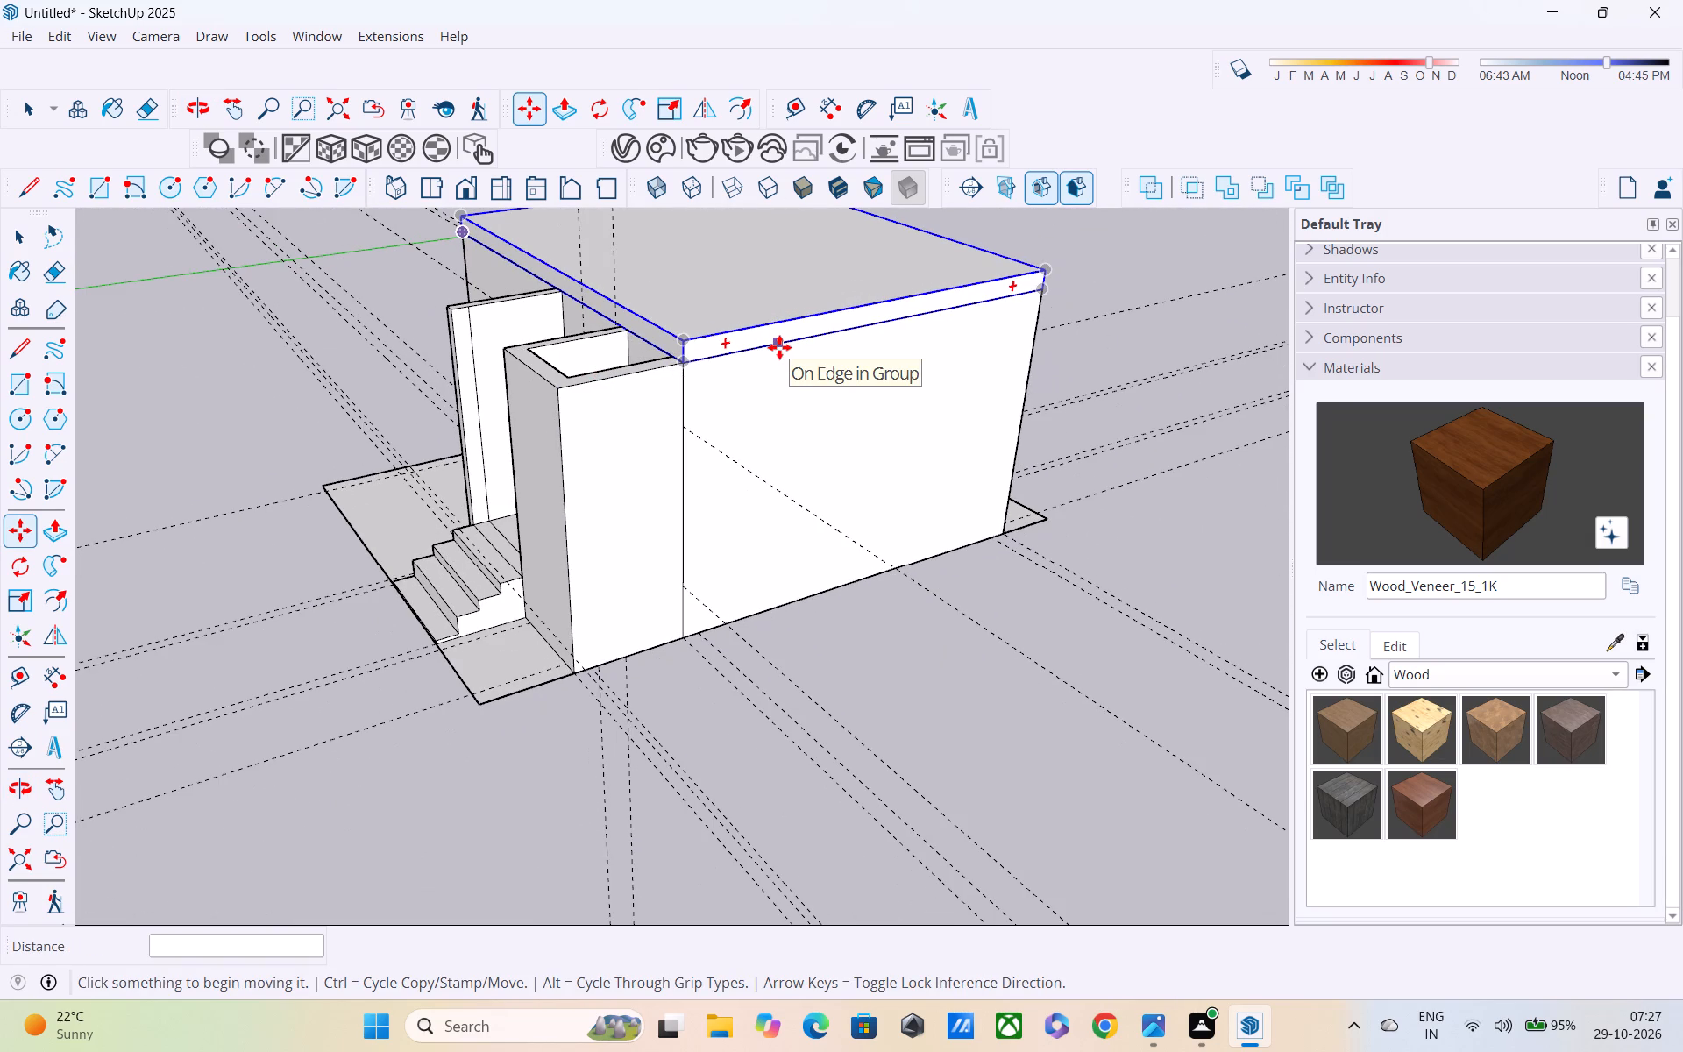
Examine the roof slab, the entrance walls and the hollow block beside the steps from several angles.
shift+middle_drag(779, 347, 596, 363)
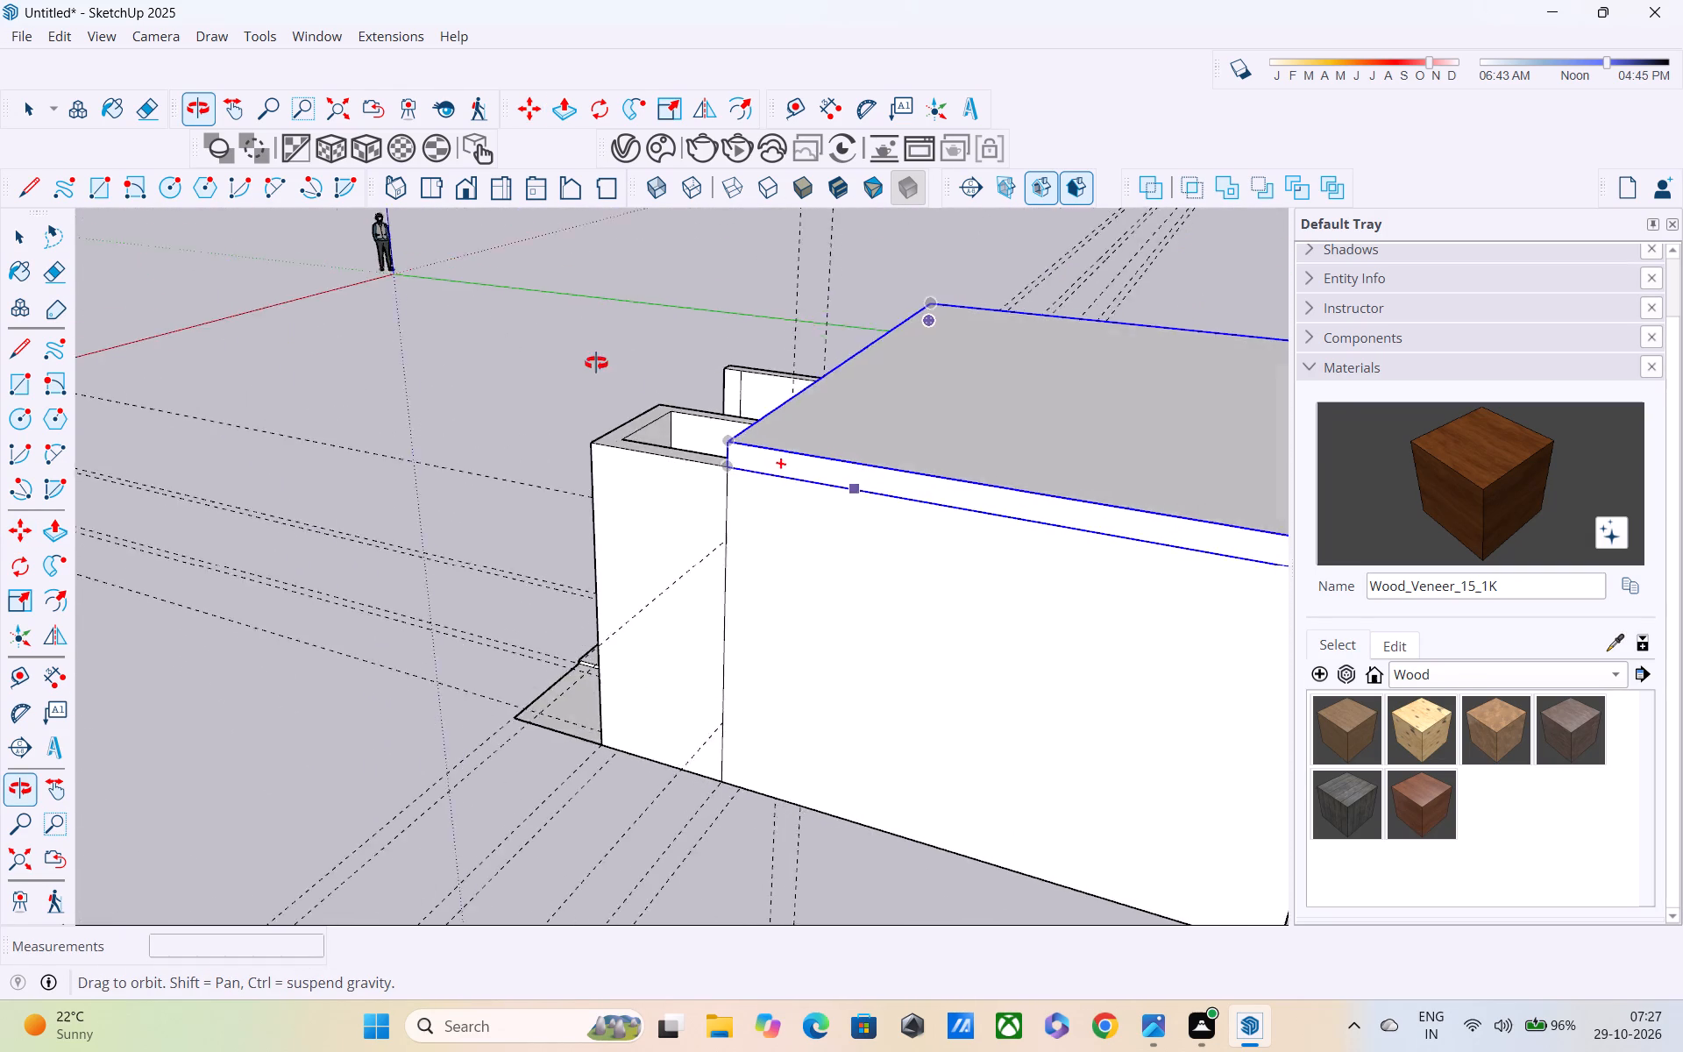
shift+middle_drag(596, 363, 322, 366)
scroll(316, 363, down, 5)
middle_drag(316, 363, 170, 461)
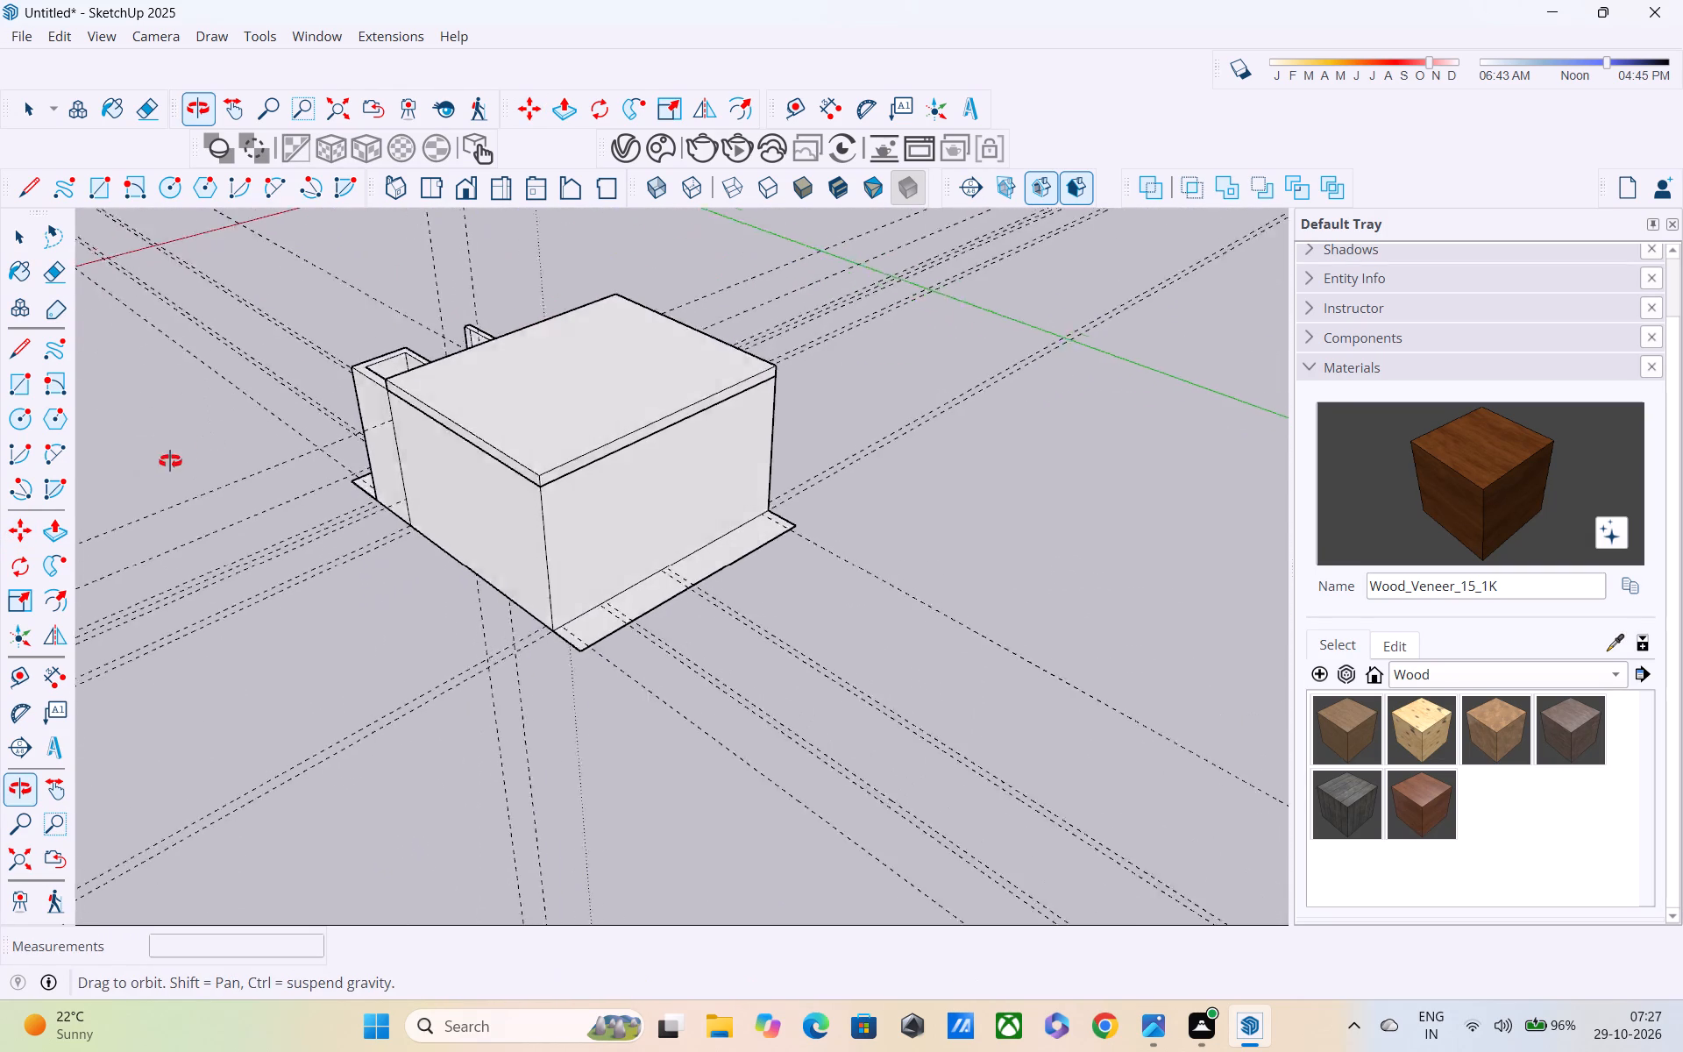
middle_drag(170, 461, 1003, 435)
scroll(1003, 426, up, 1)
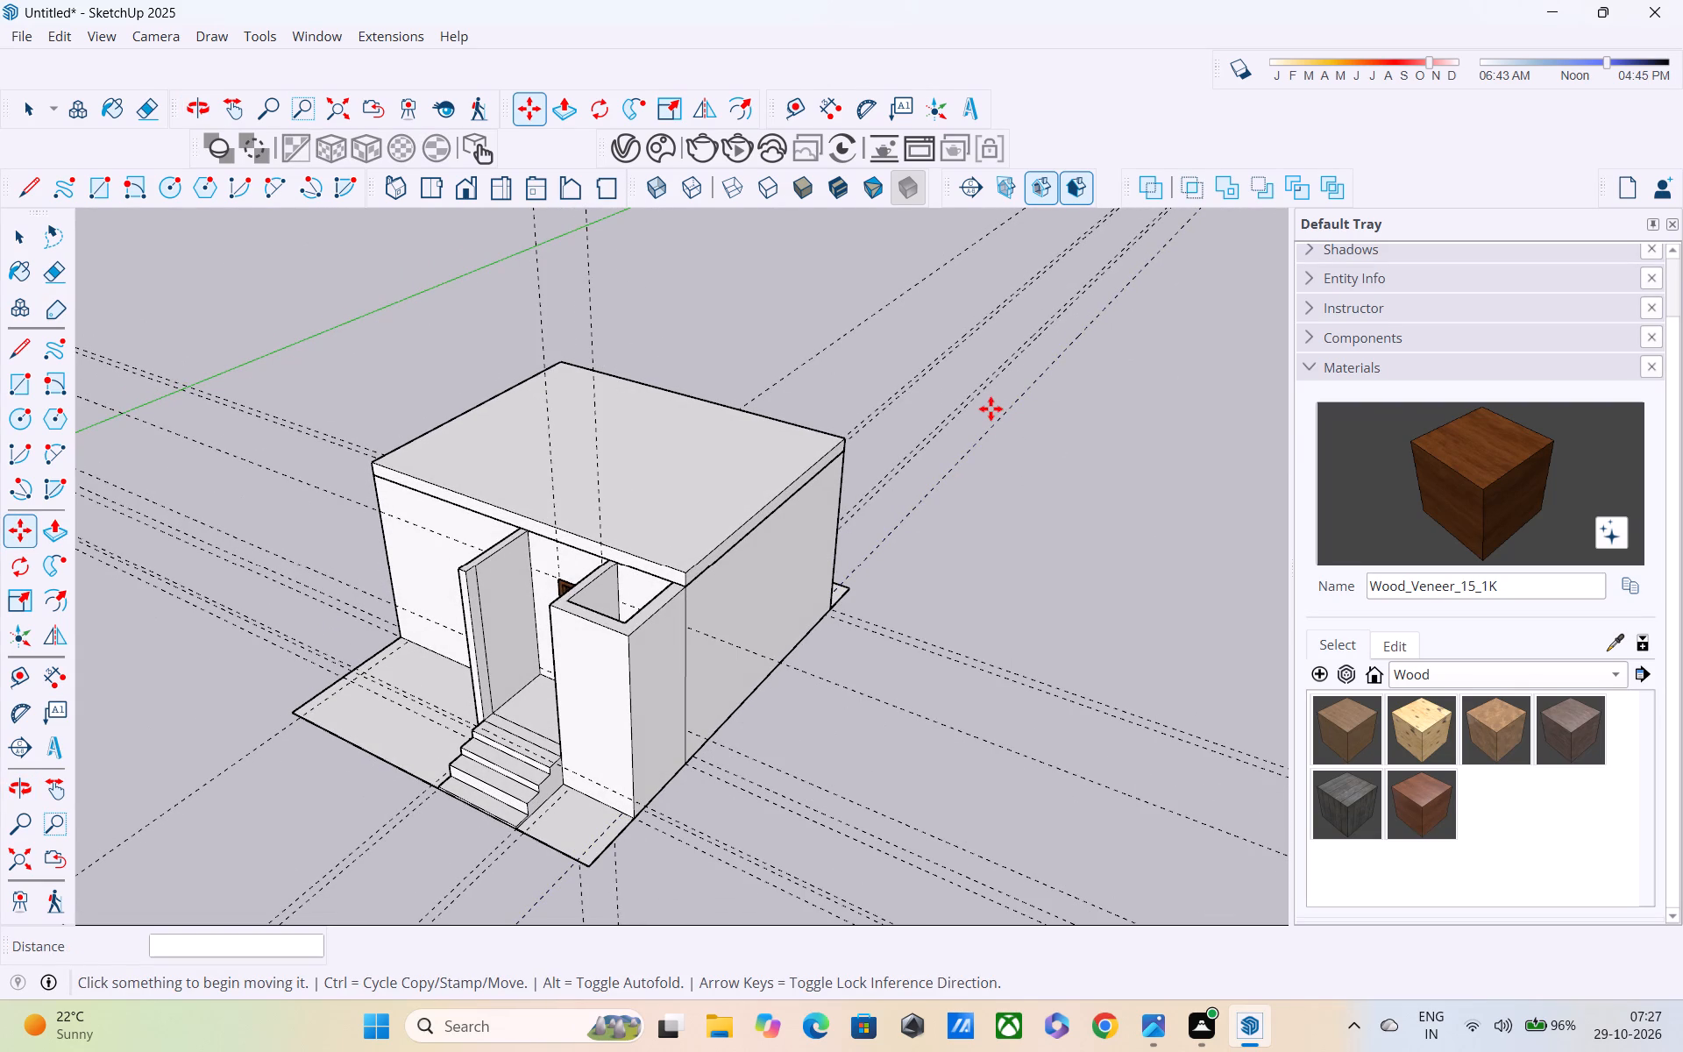
scroll(374, 522, down, 2)
scroll(633, 497, up, 6)
shift+middle_drag(631, 496, 834, 394)
middle_drag(845, 480, 829, 266)
scroll(442, 814, up, 4)
middle_drag(963, 446, 1197, 790)
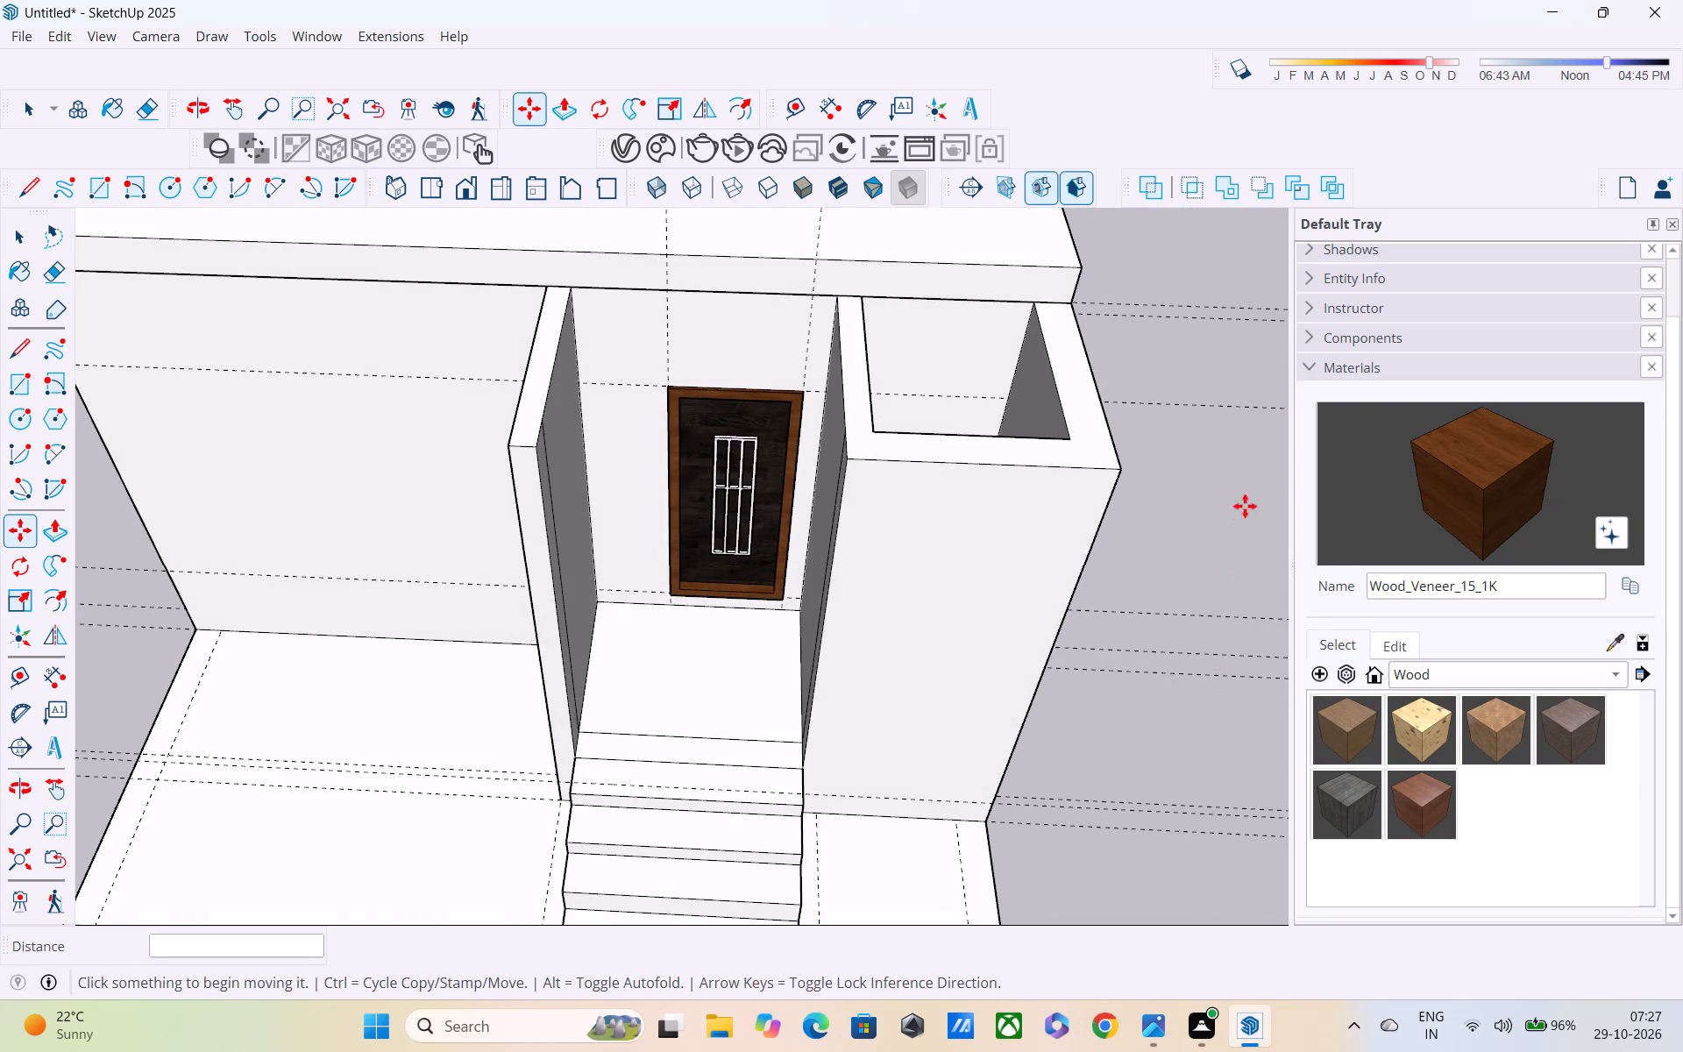
middle_drag(913, 457, 1064, 147)
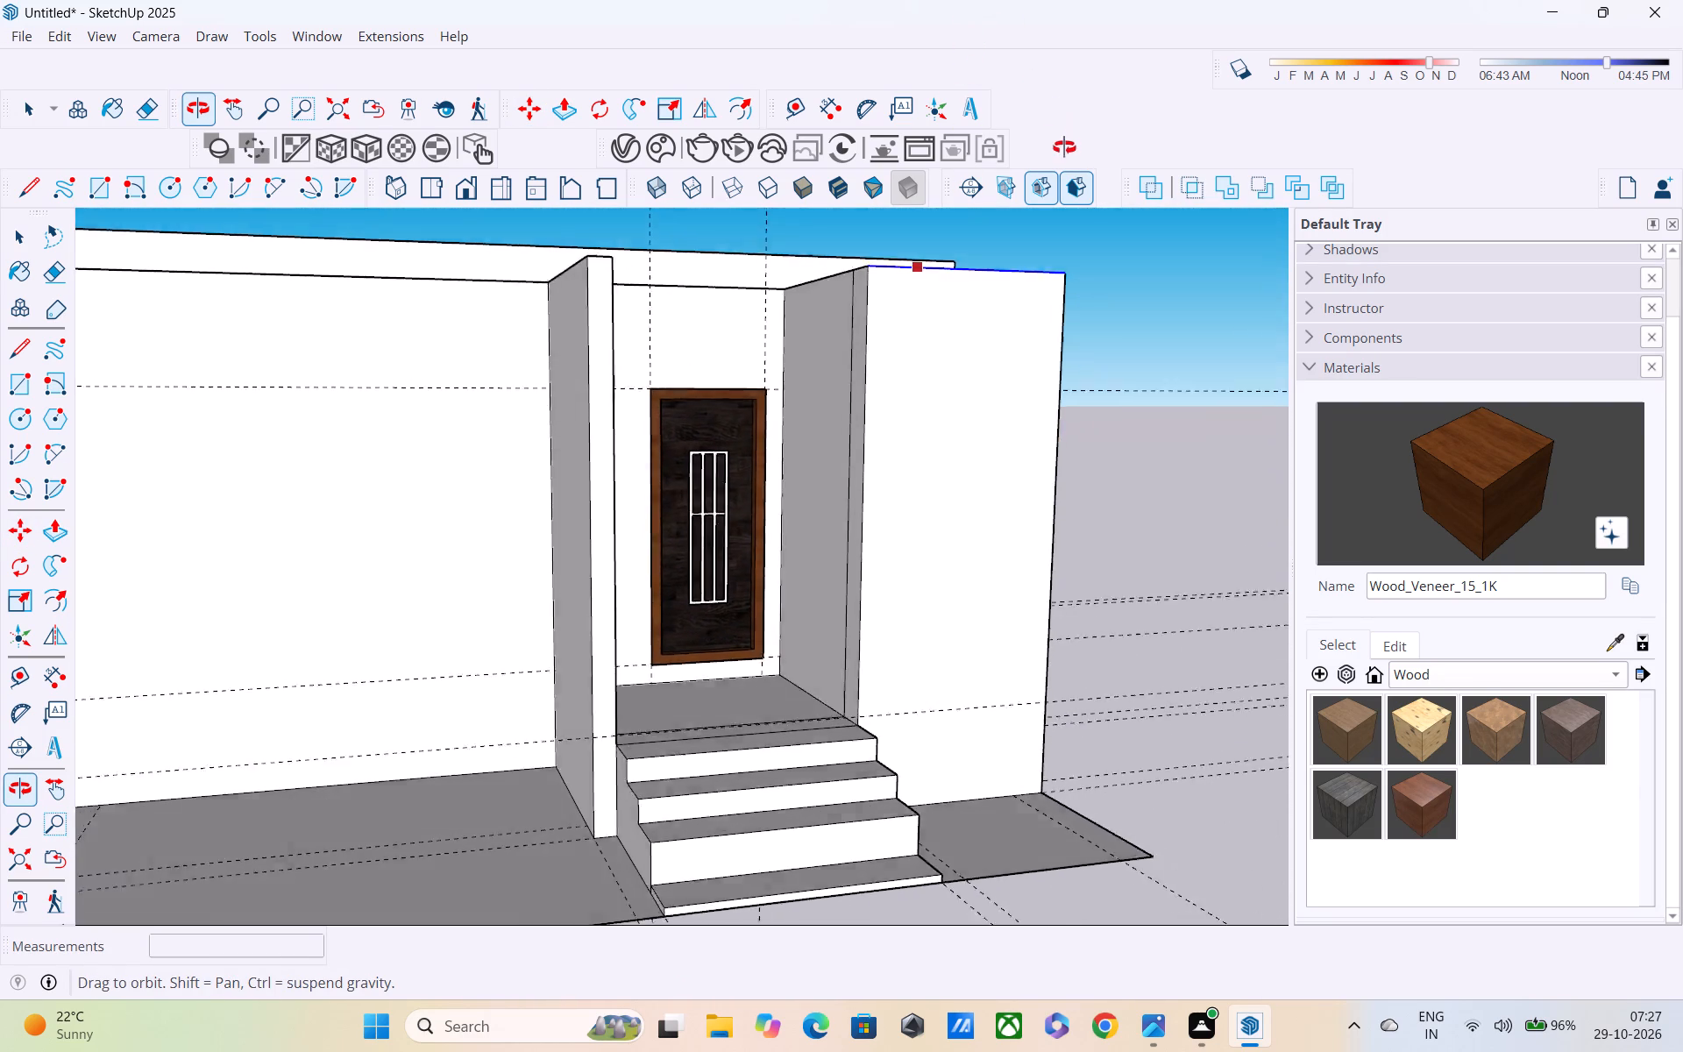
middle_drag(1064, 147, 256, 448)
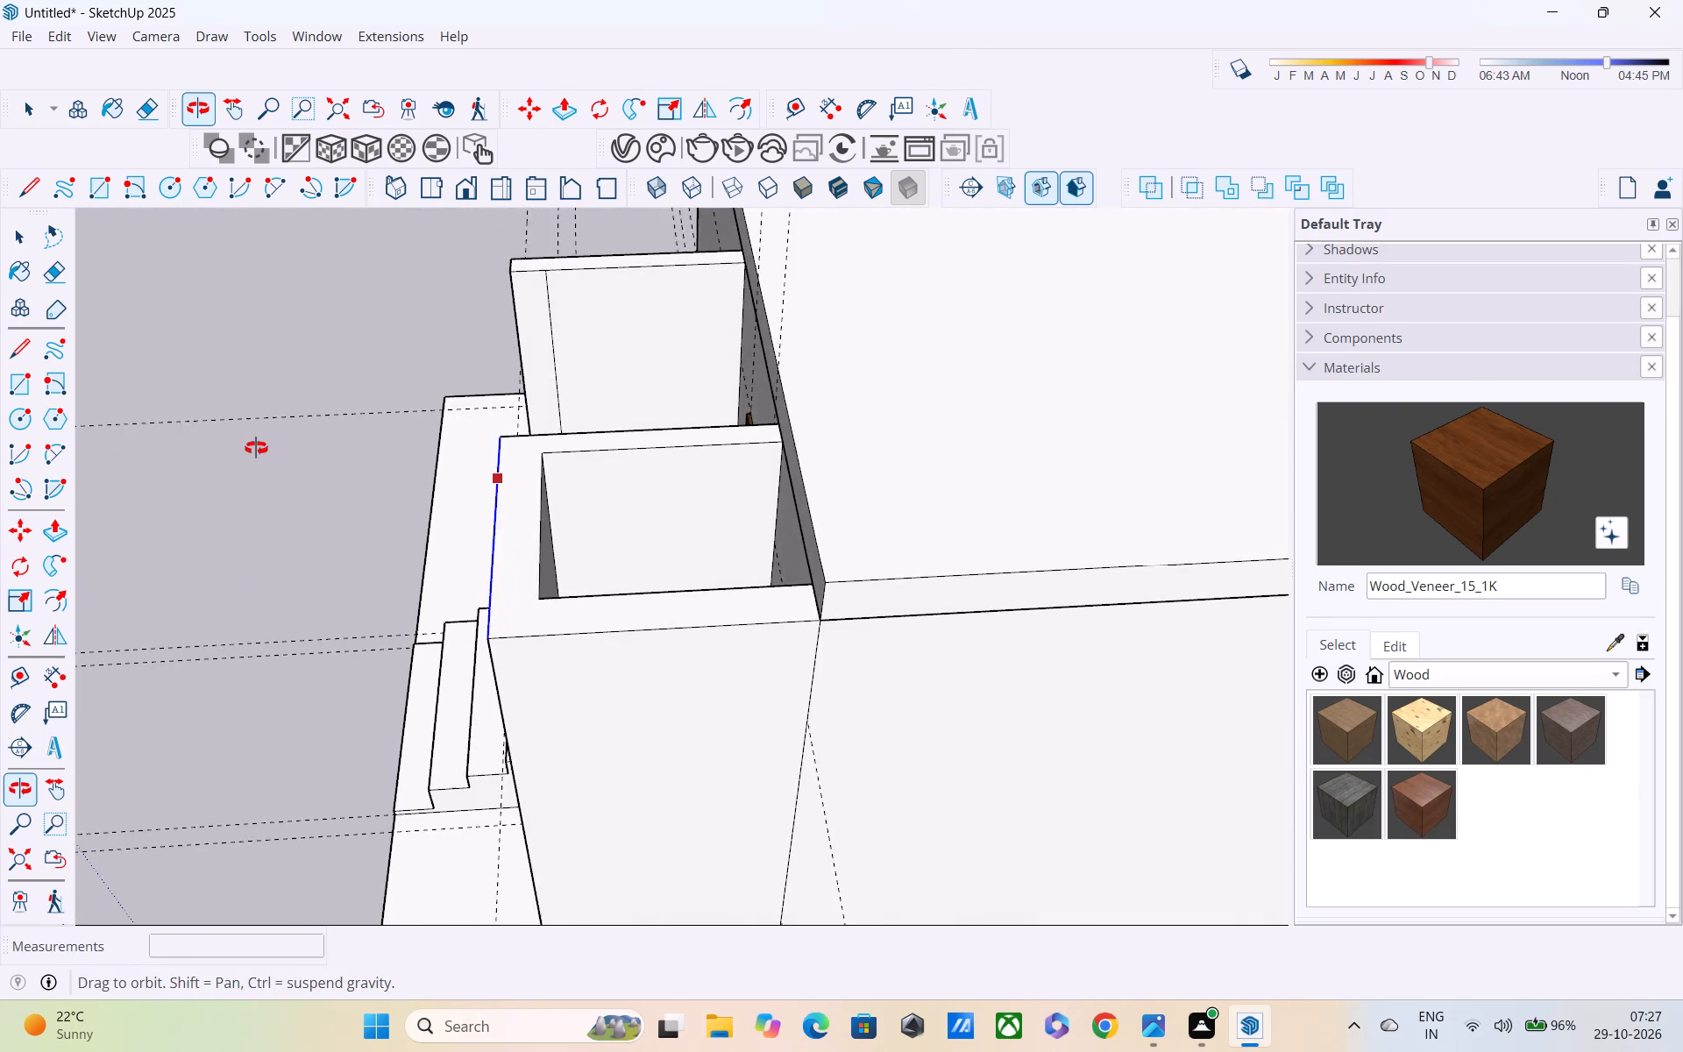
middle_drag(256, 448, 191, 338)
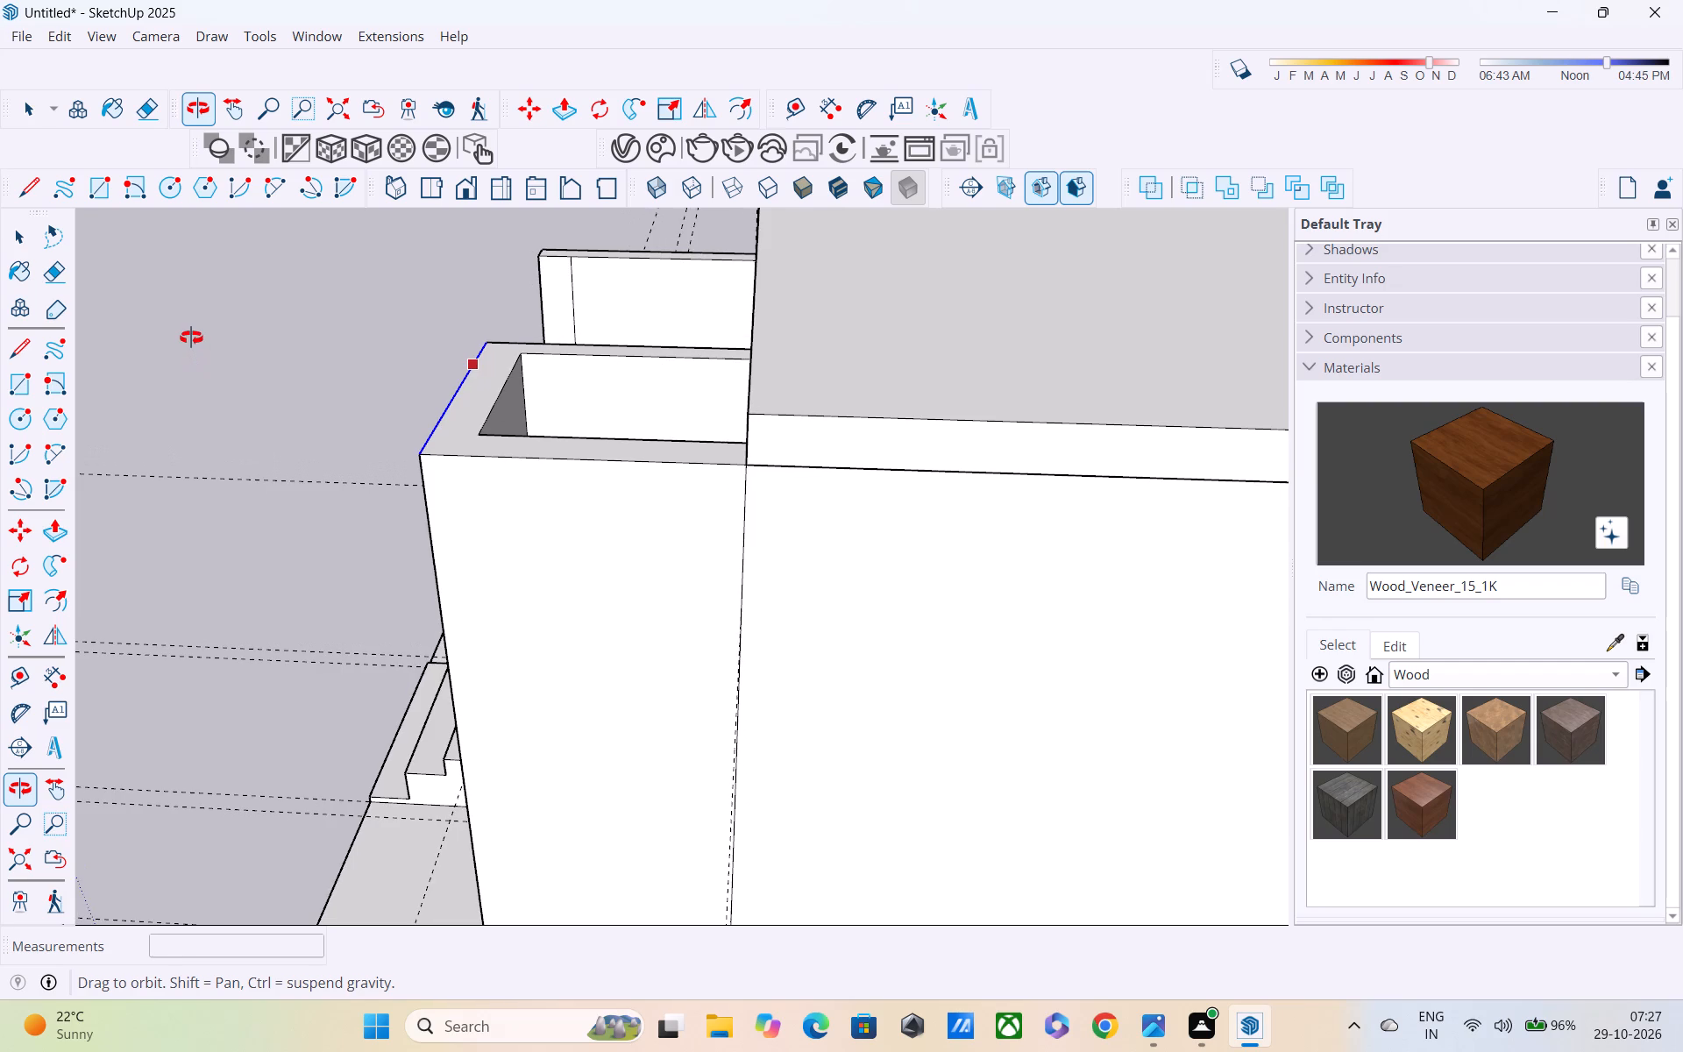
middle_drag(191, 338, 585, 394)
Erase the leftover vertical line on the entrance side wall's inner face and the extra line across the landing.
key(space)
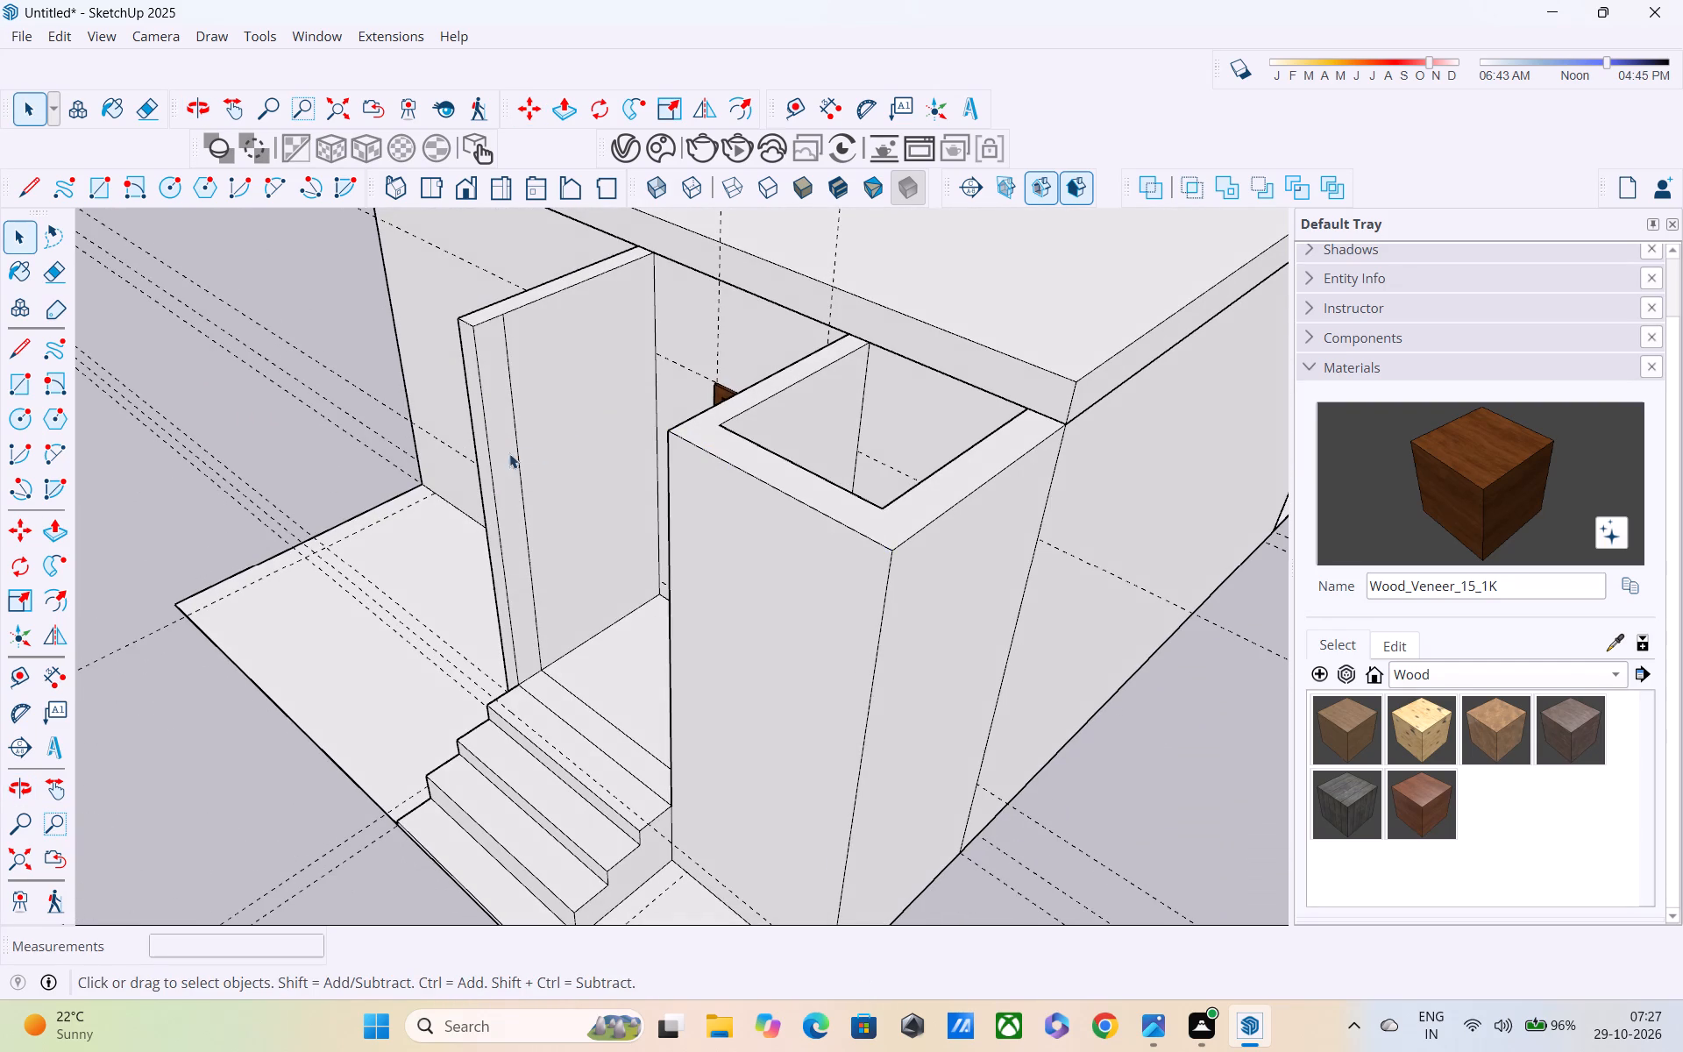
scroll(482, 457, down, 6)
middle_drag(469, 457, 493, 417)
scroll(496, 406, up, 10)
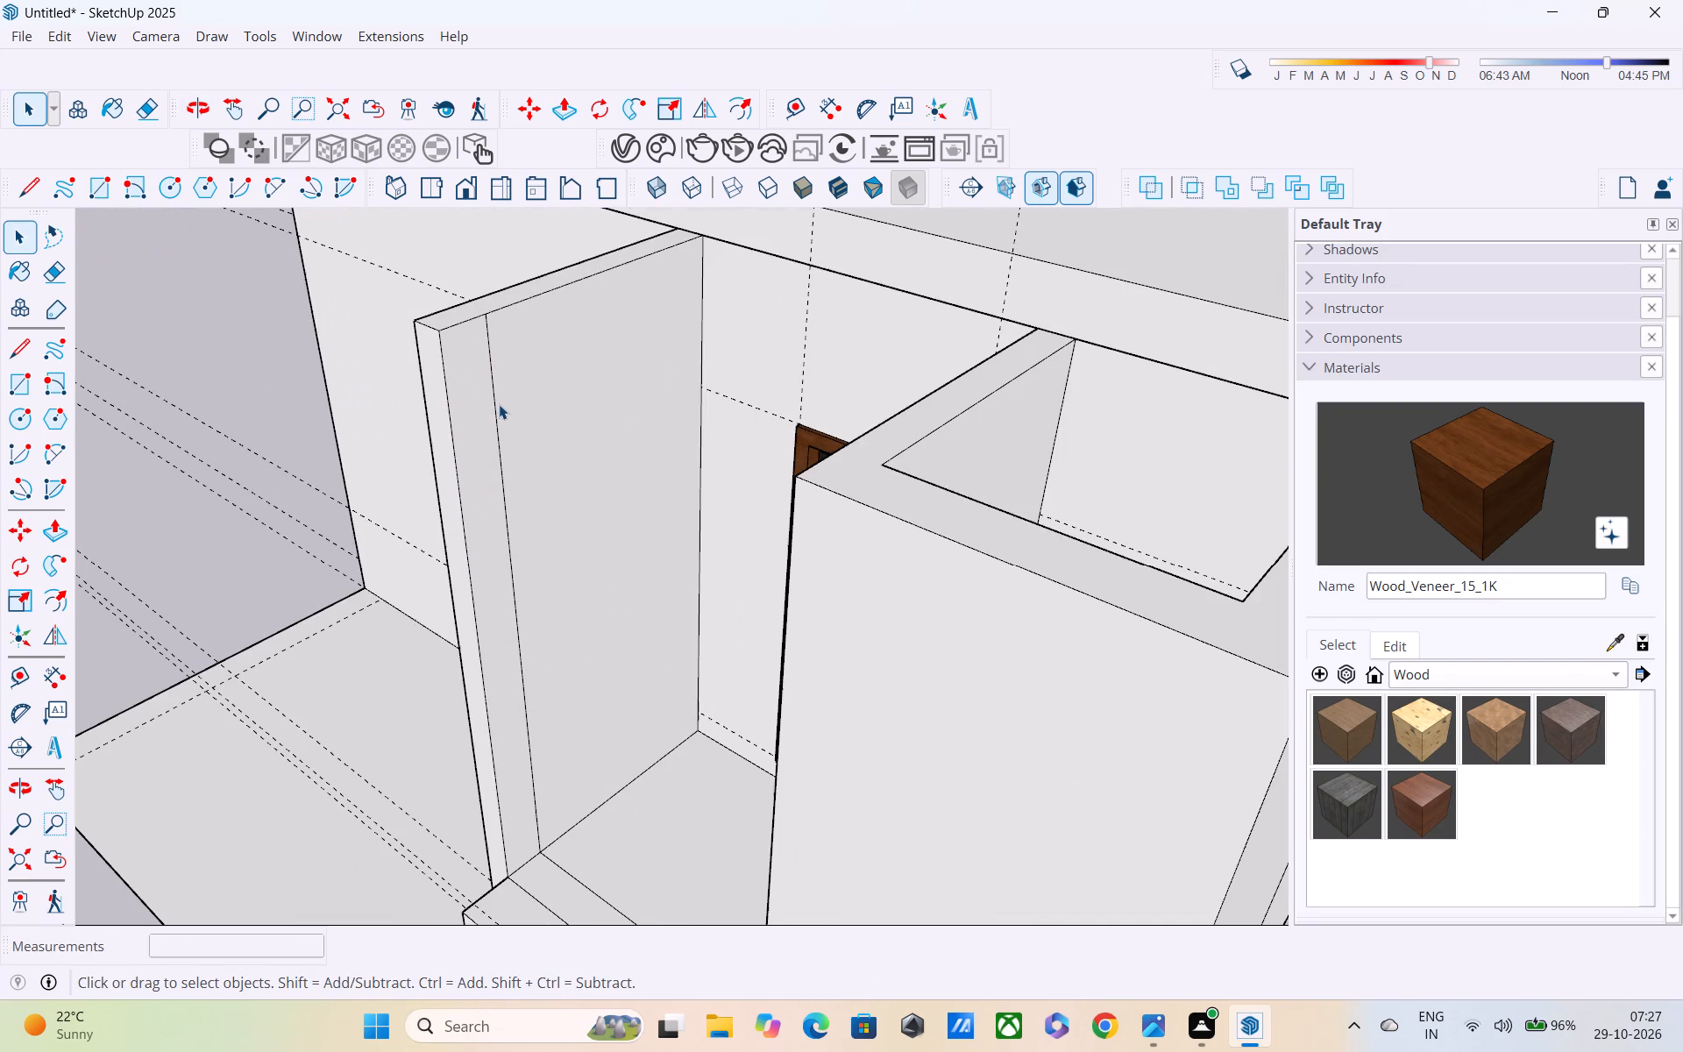
key(e)
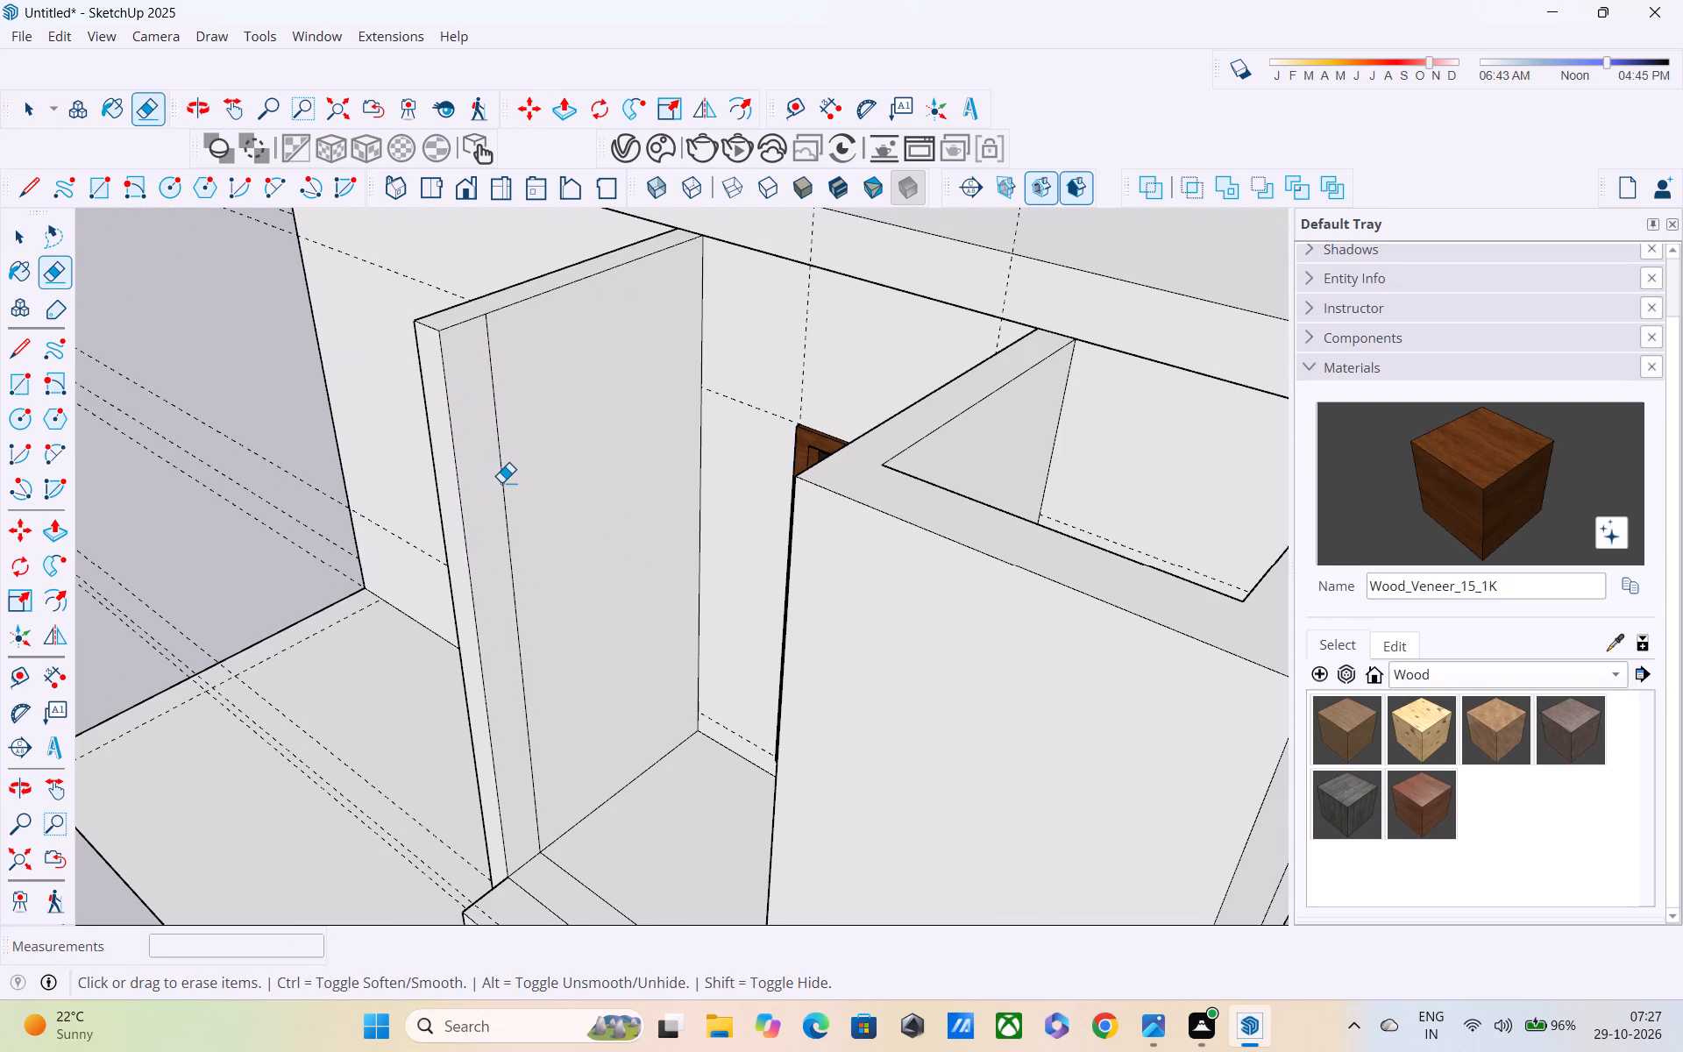
click(502, 467)
shift+middle_drag(537, 733, 543, 533)
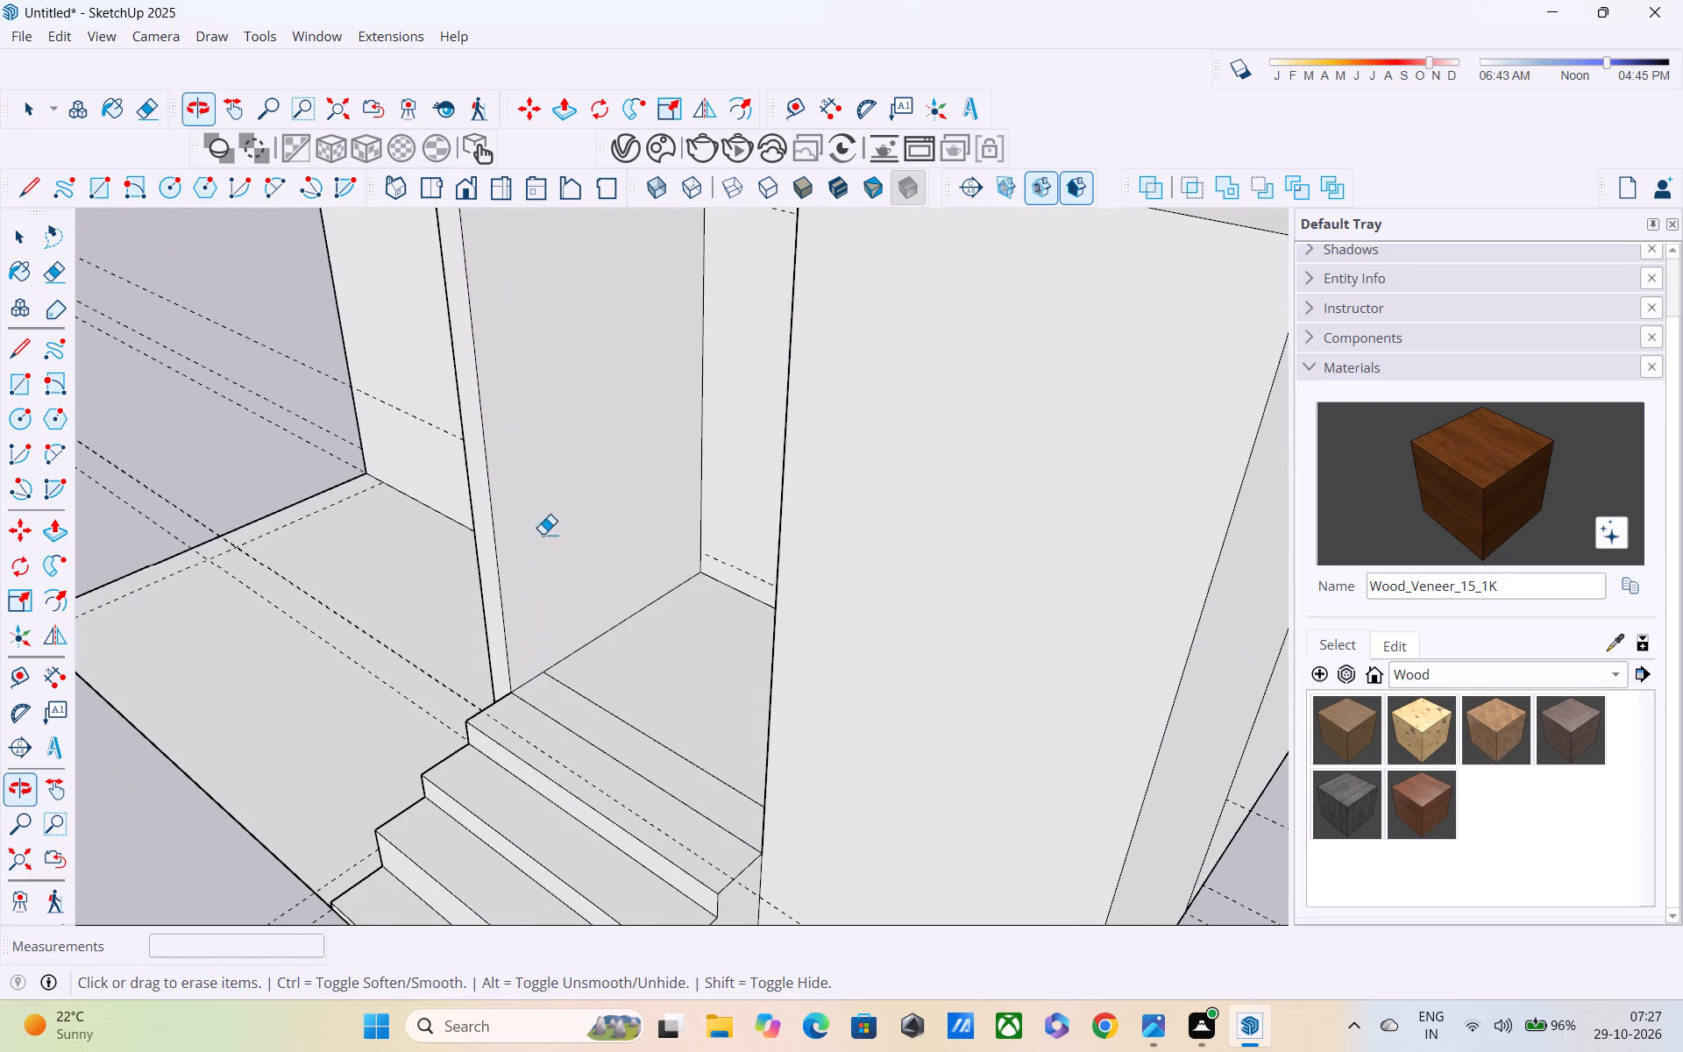
click(600, 703)
Erase all the dashed construction guide lines around the building.
middle_drag(611, 771, 816, 838)
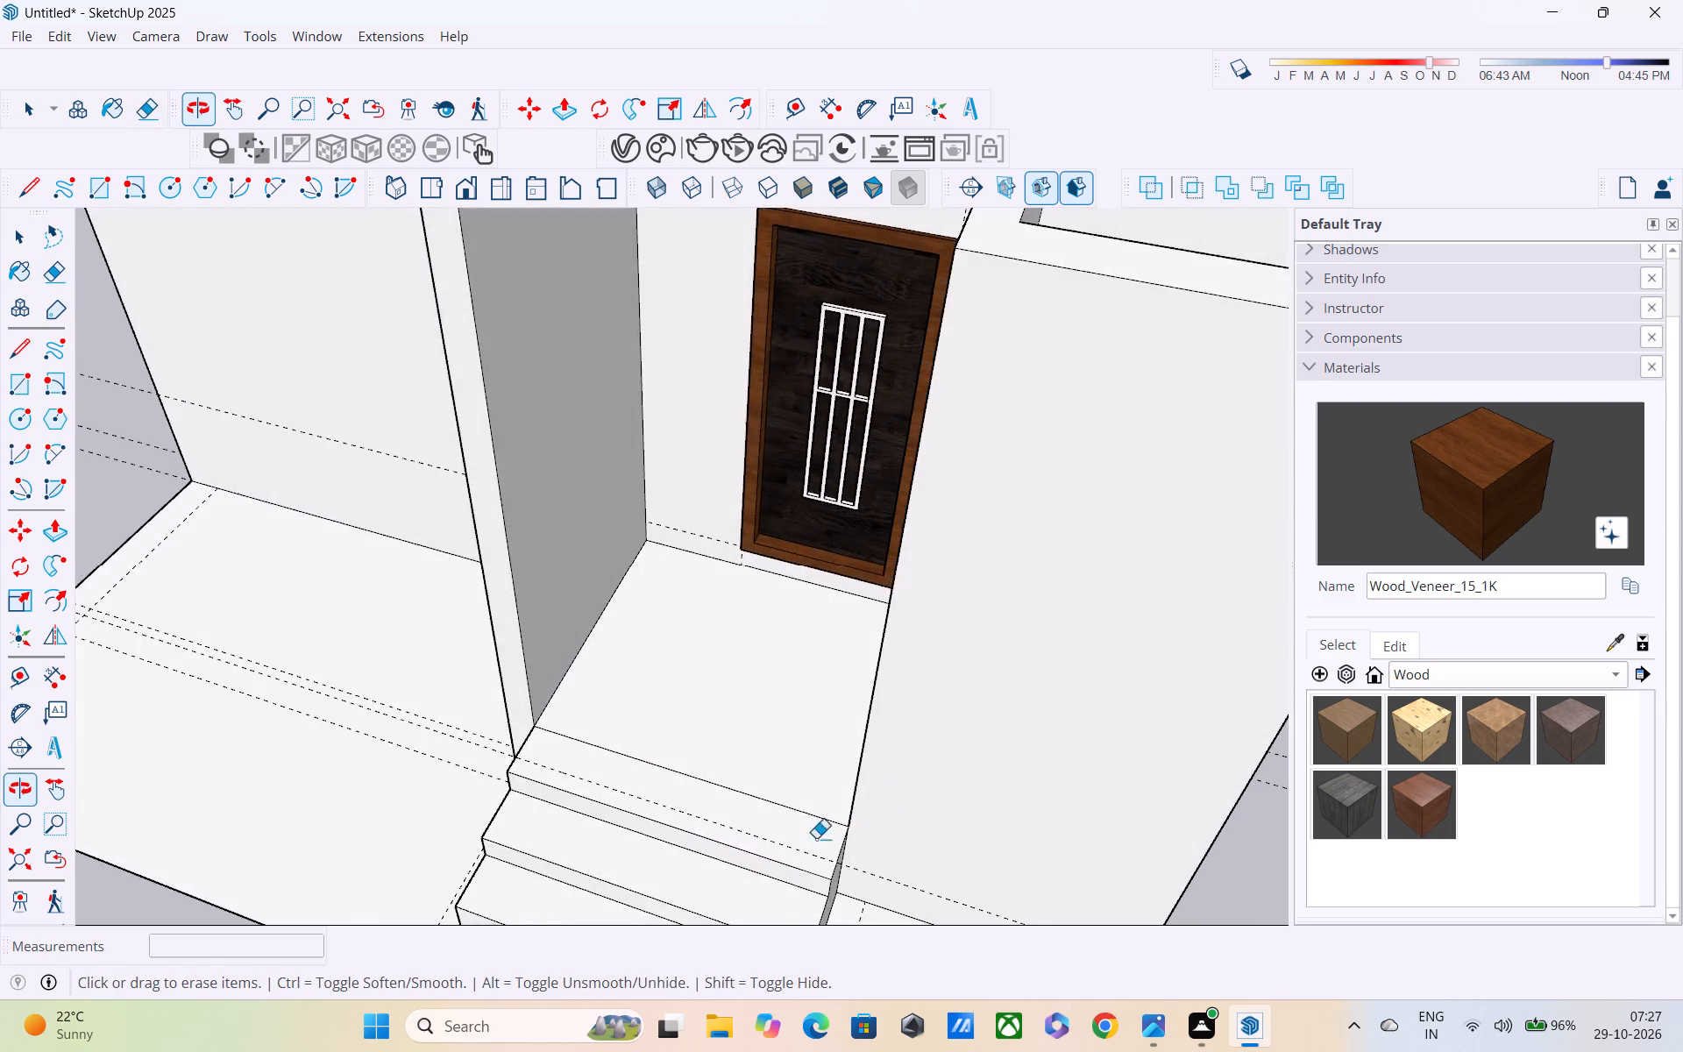
middle_drag(816, 838, 774, 857)
scroll(880, 808, down, 5)
middle_drag(675, 822, 801, 816)
middle_drag(346, 770, 437, 735)
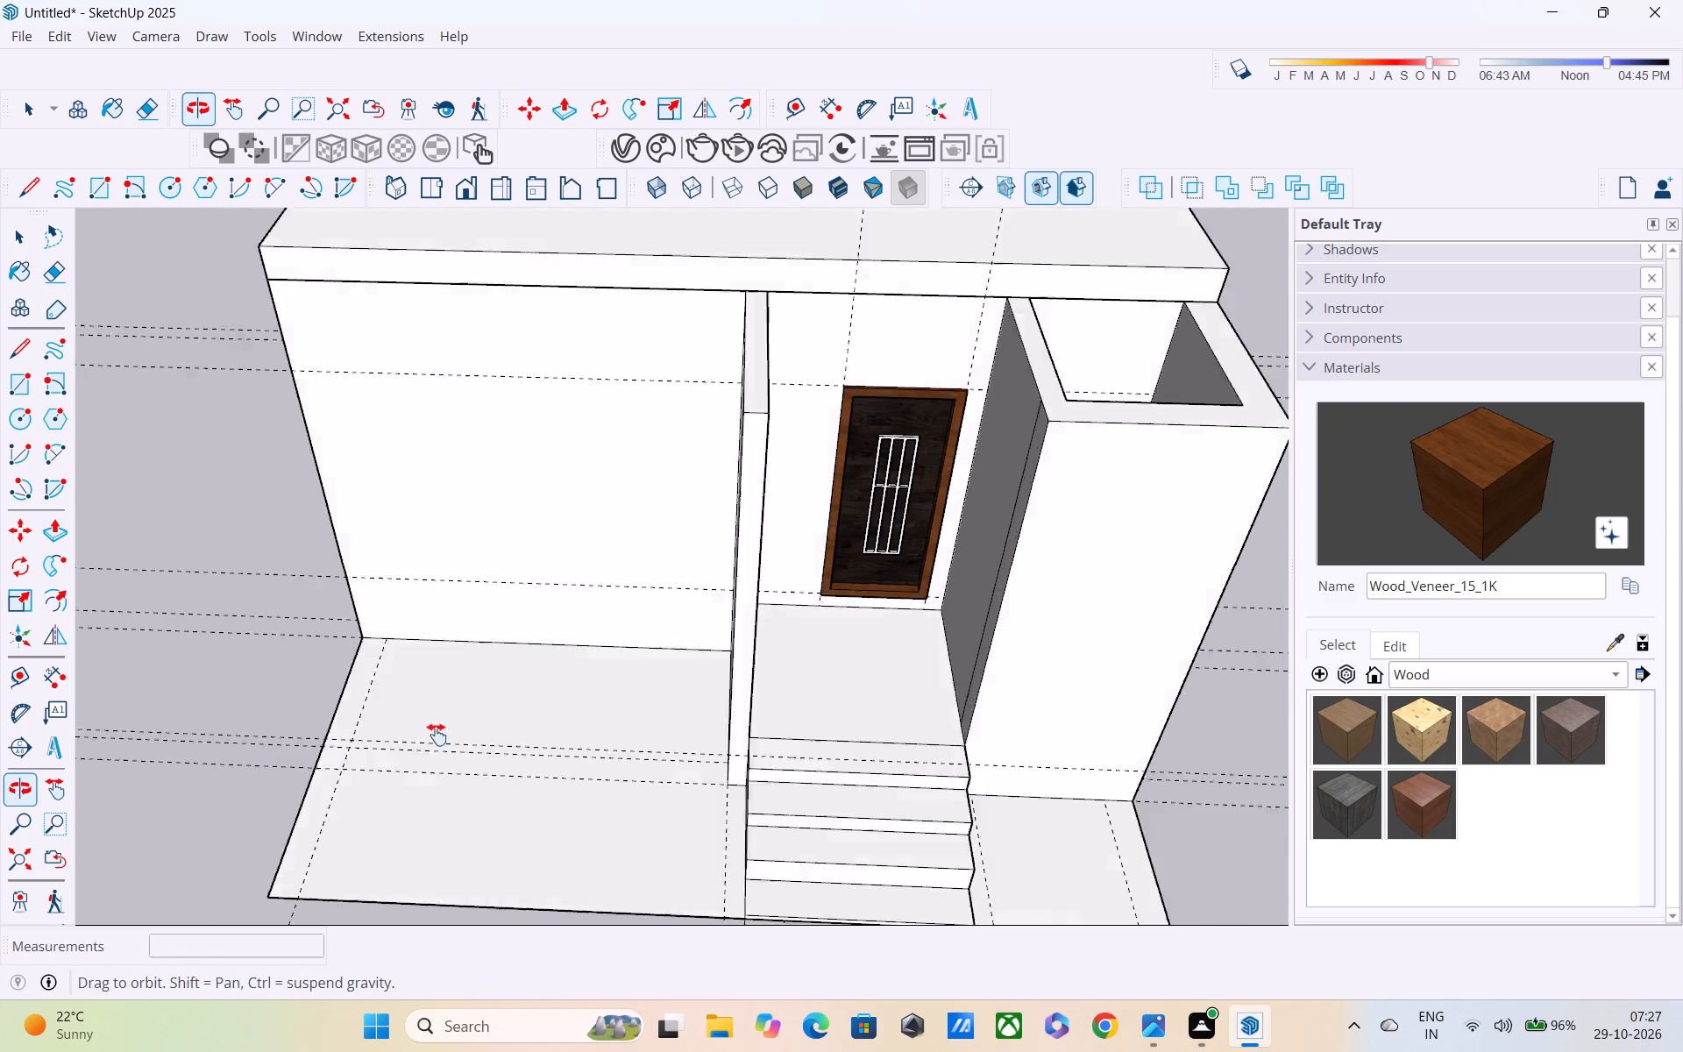
middle_drag(437, 735, 742, 661)
drag(523, 620, 493, 784)
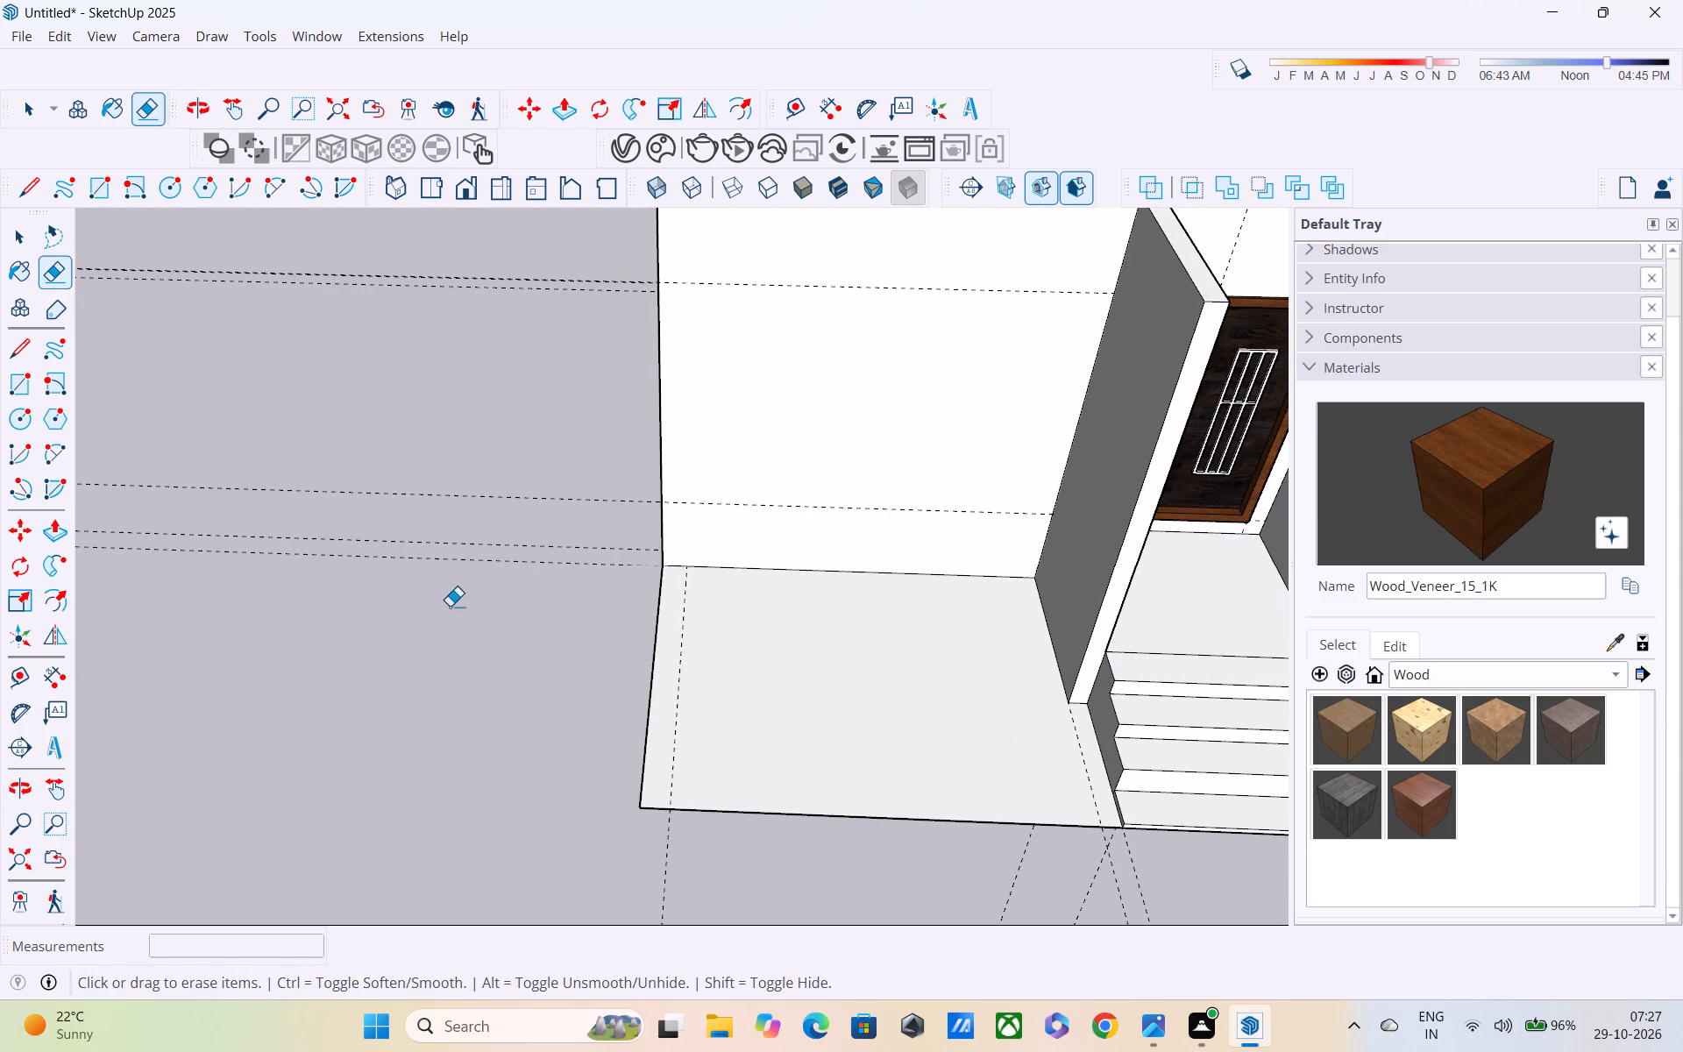
drag(461, 485, 465, 579)
middle_drag(465, 579, 474, 556)
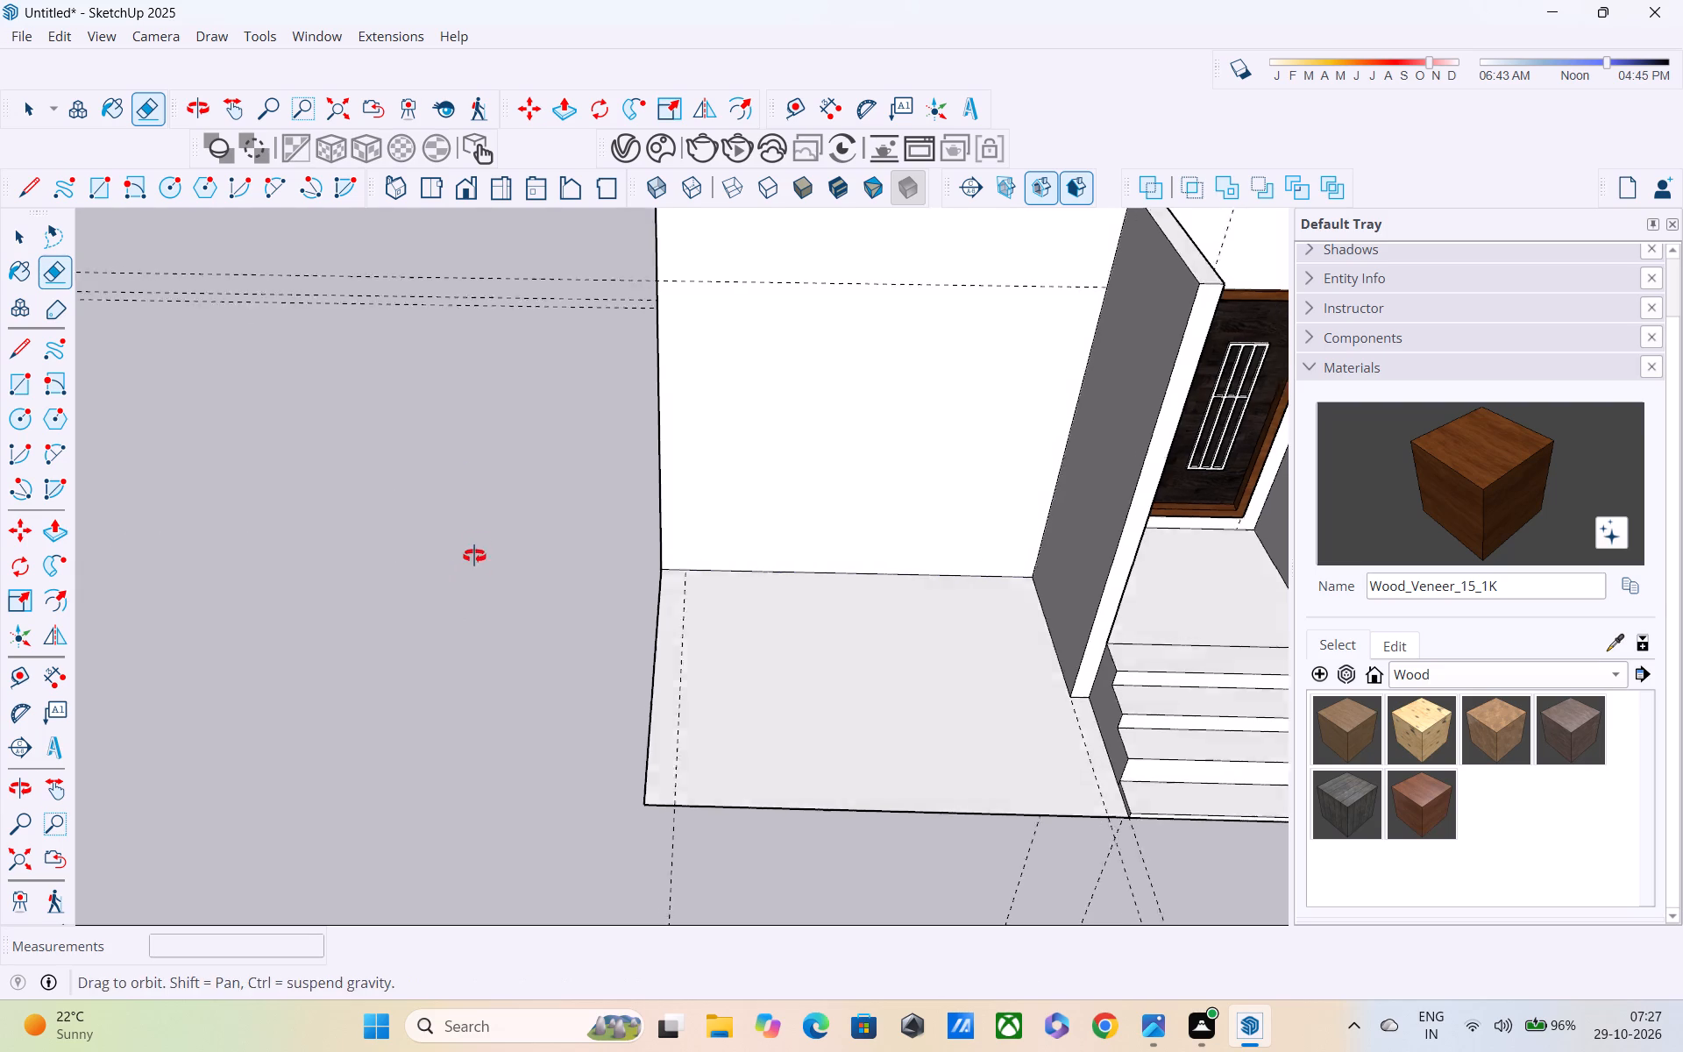
middle_drag(474, 556, 504, 458)
scroll(504, 470, down, 8)
shift+middle_drag(514, 558, 305, 423)
scroll(304, 423, up, 1)
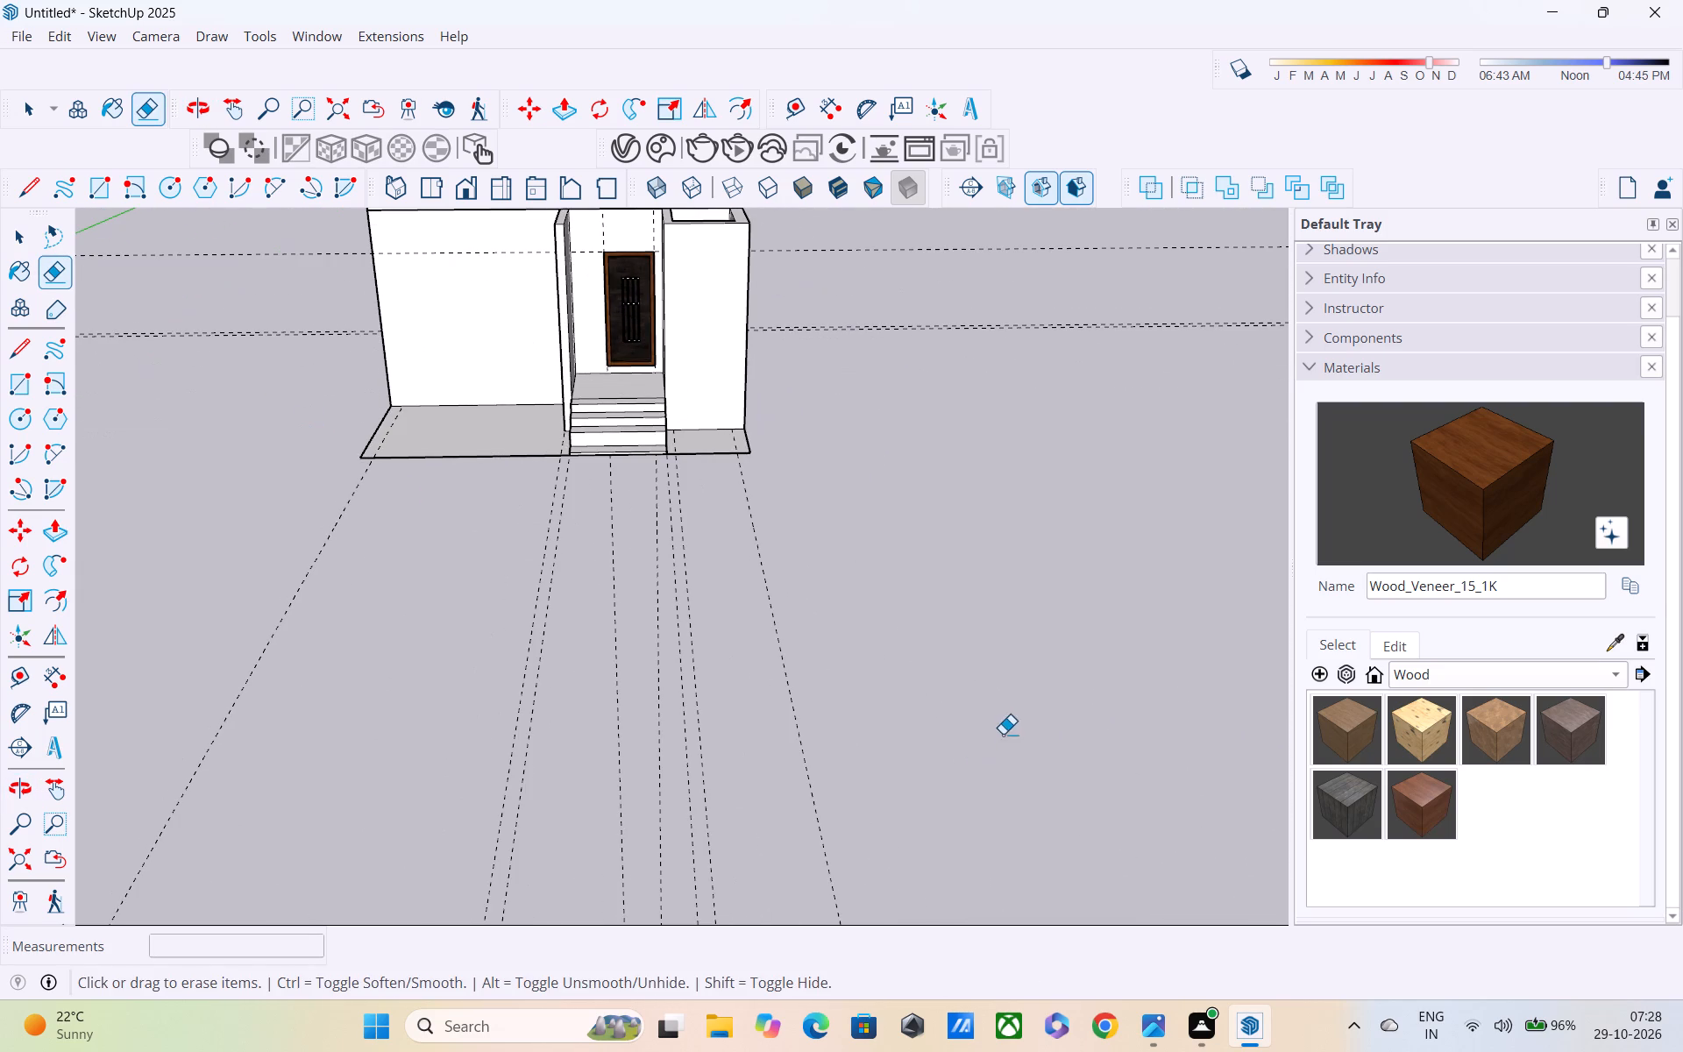
drag(982, 717, 84, 733)
middle_drag(200, 707, 557, 707)
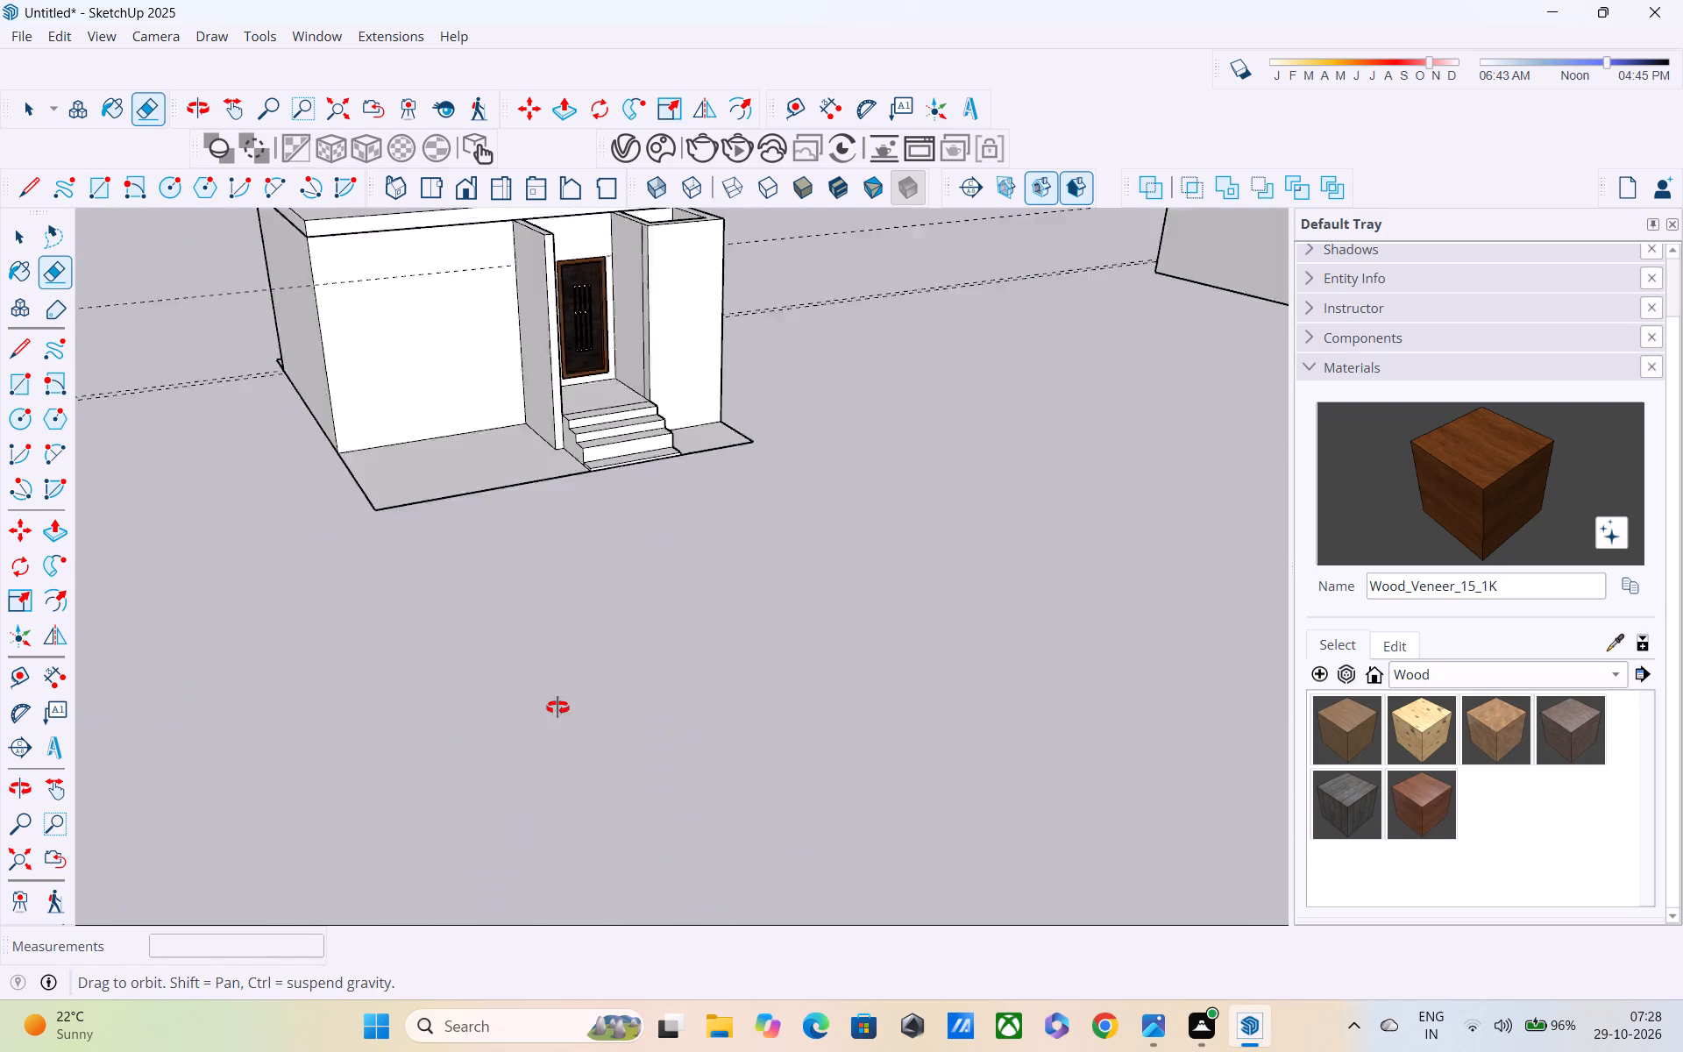
middle_drag(557, 707, 1461, 677)
drag(1265, 605, 1175, 702)
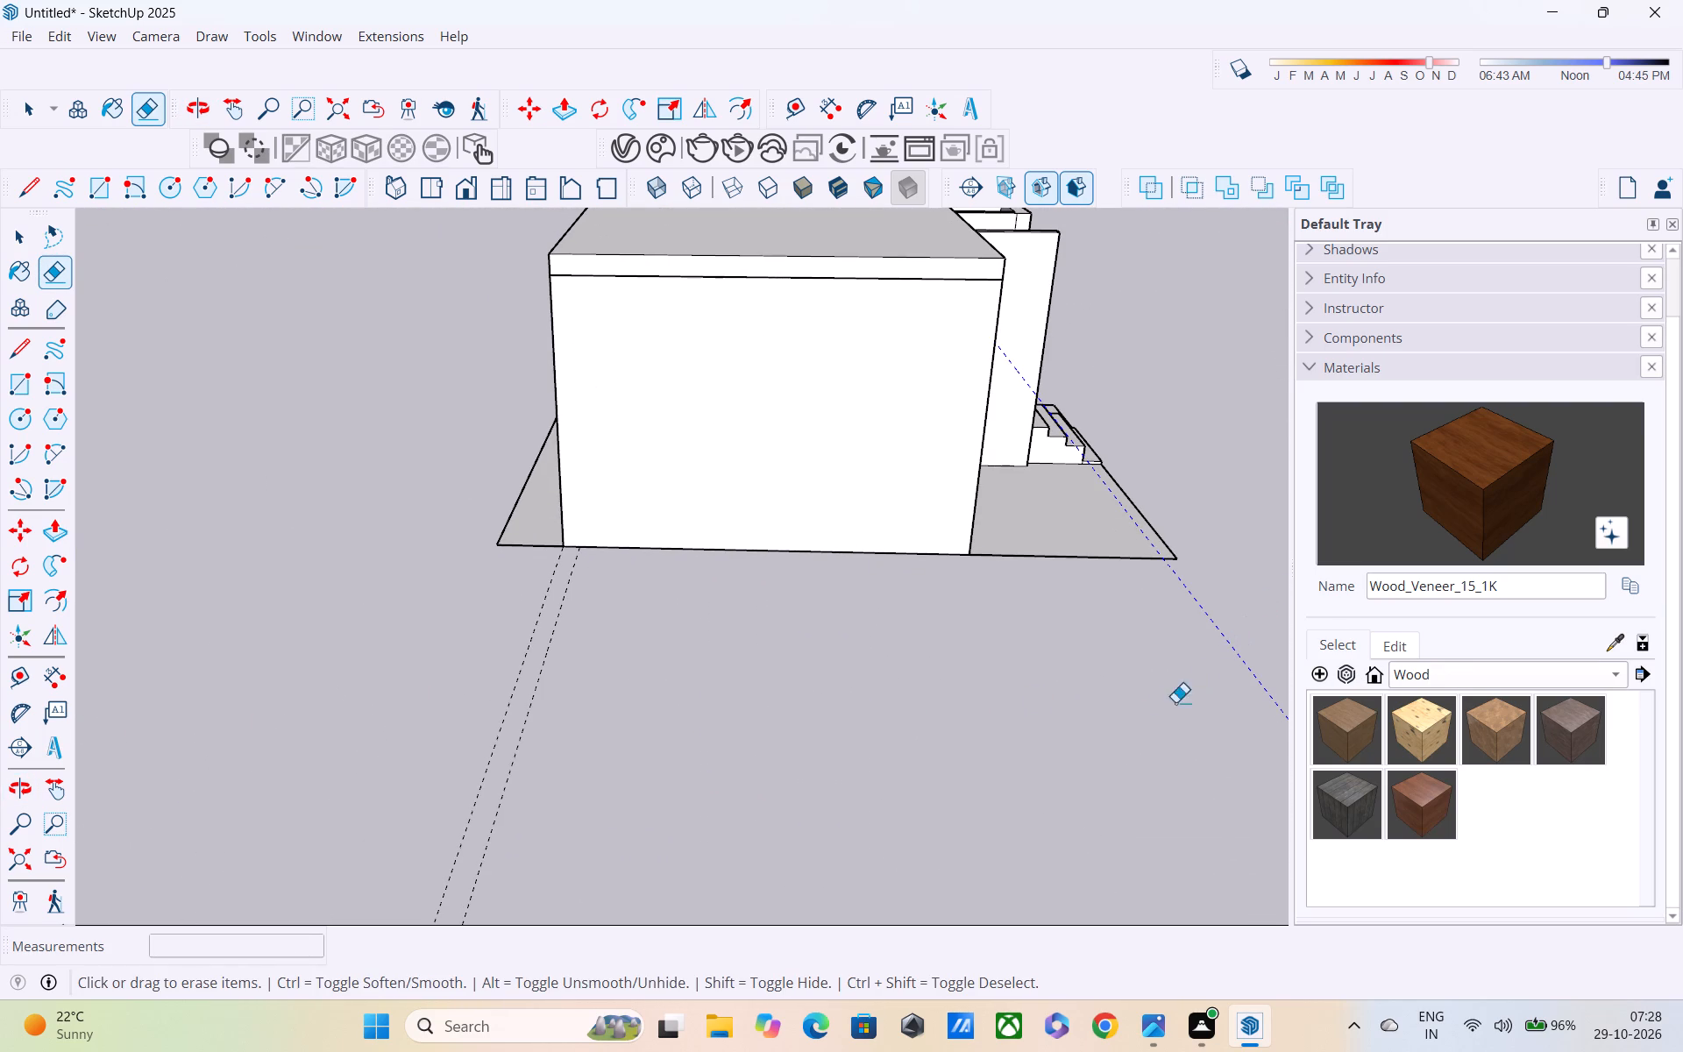
drag(1175, 702, 444, 788)
Examine the roof slab's front edge in relation to the entrance side walls and the hollow block.
scroll(430, 786, down, 6)
middle_drag(1075, 608, 741, 611)
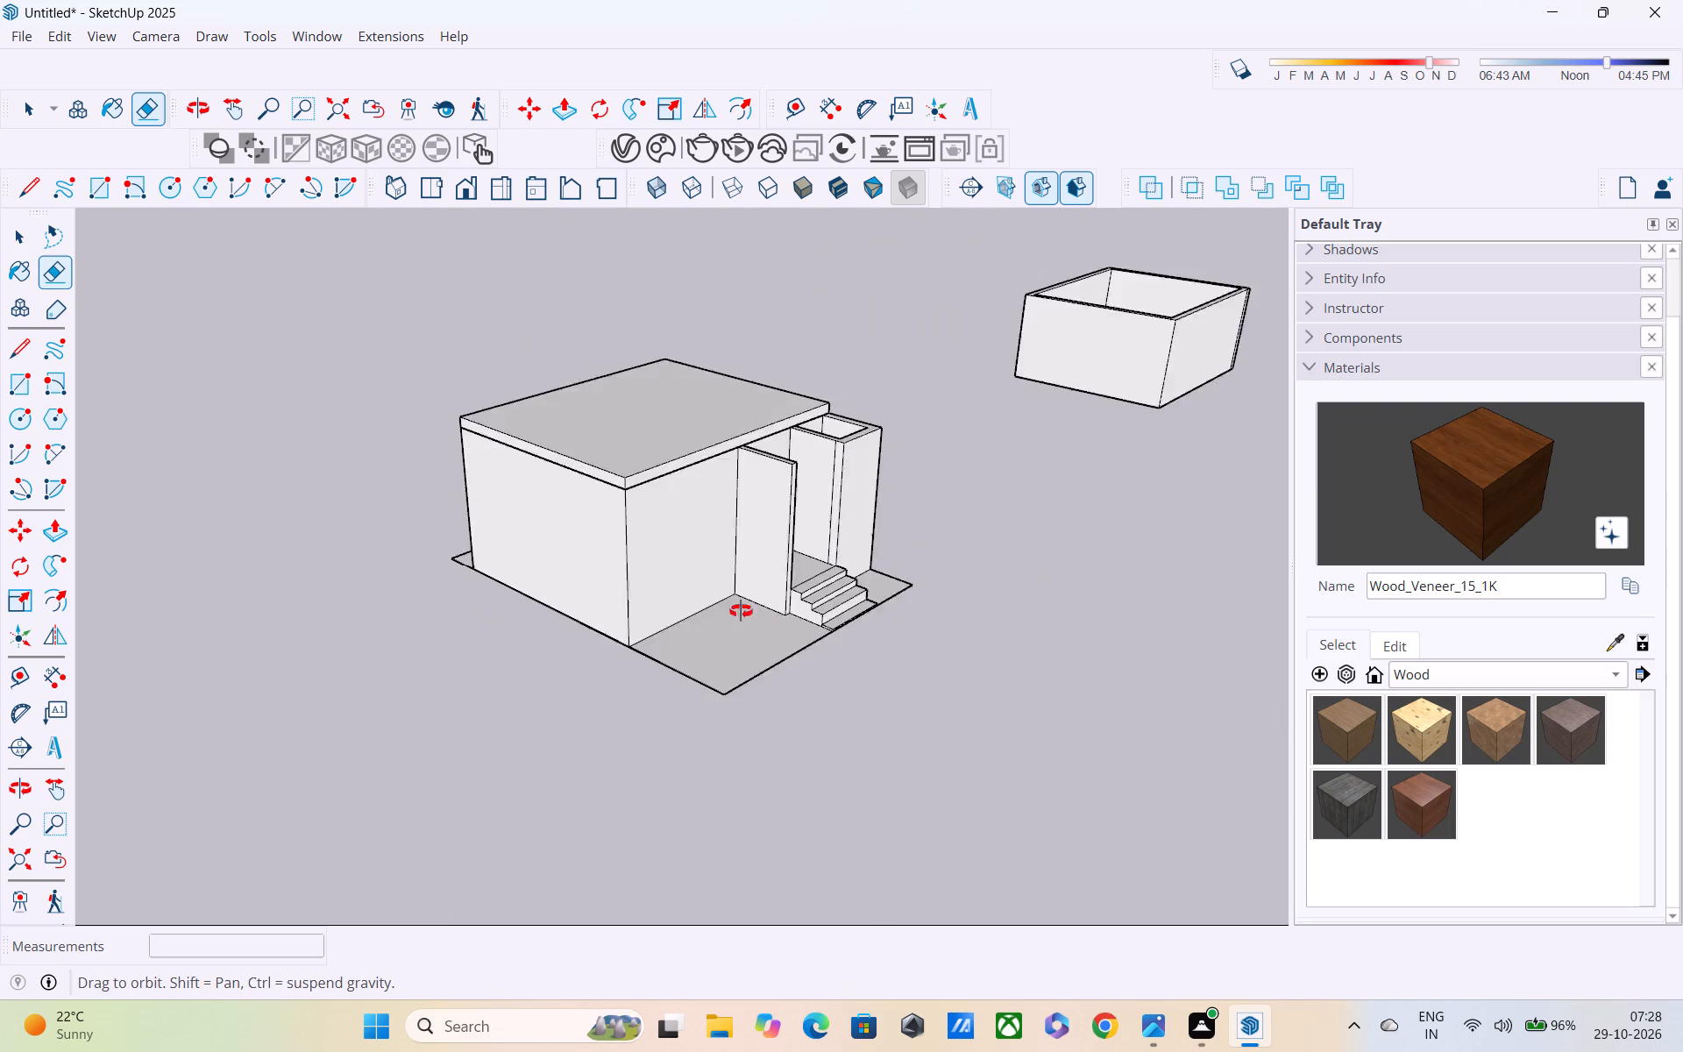
middle_drag(741, 611, 628, 567)
scroll(754, 560, down, 5)
middle_drag(850, 557, 827, 586)
key(space)
middle_drag(760, 579, 834, 579)
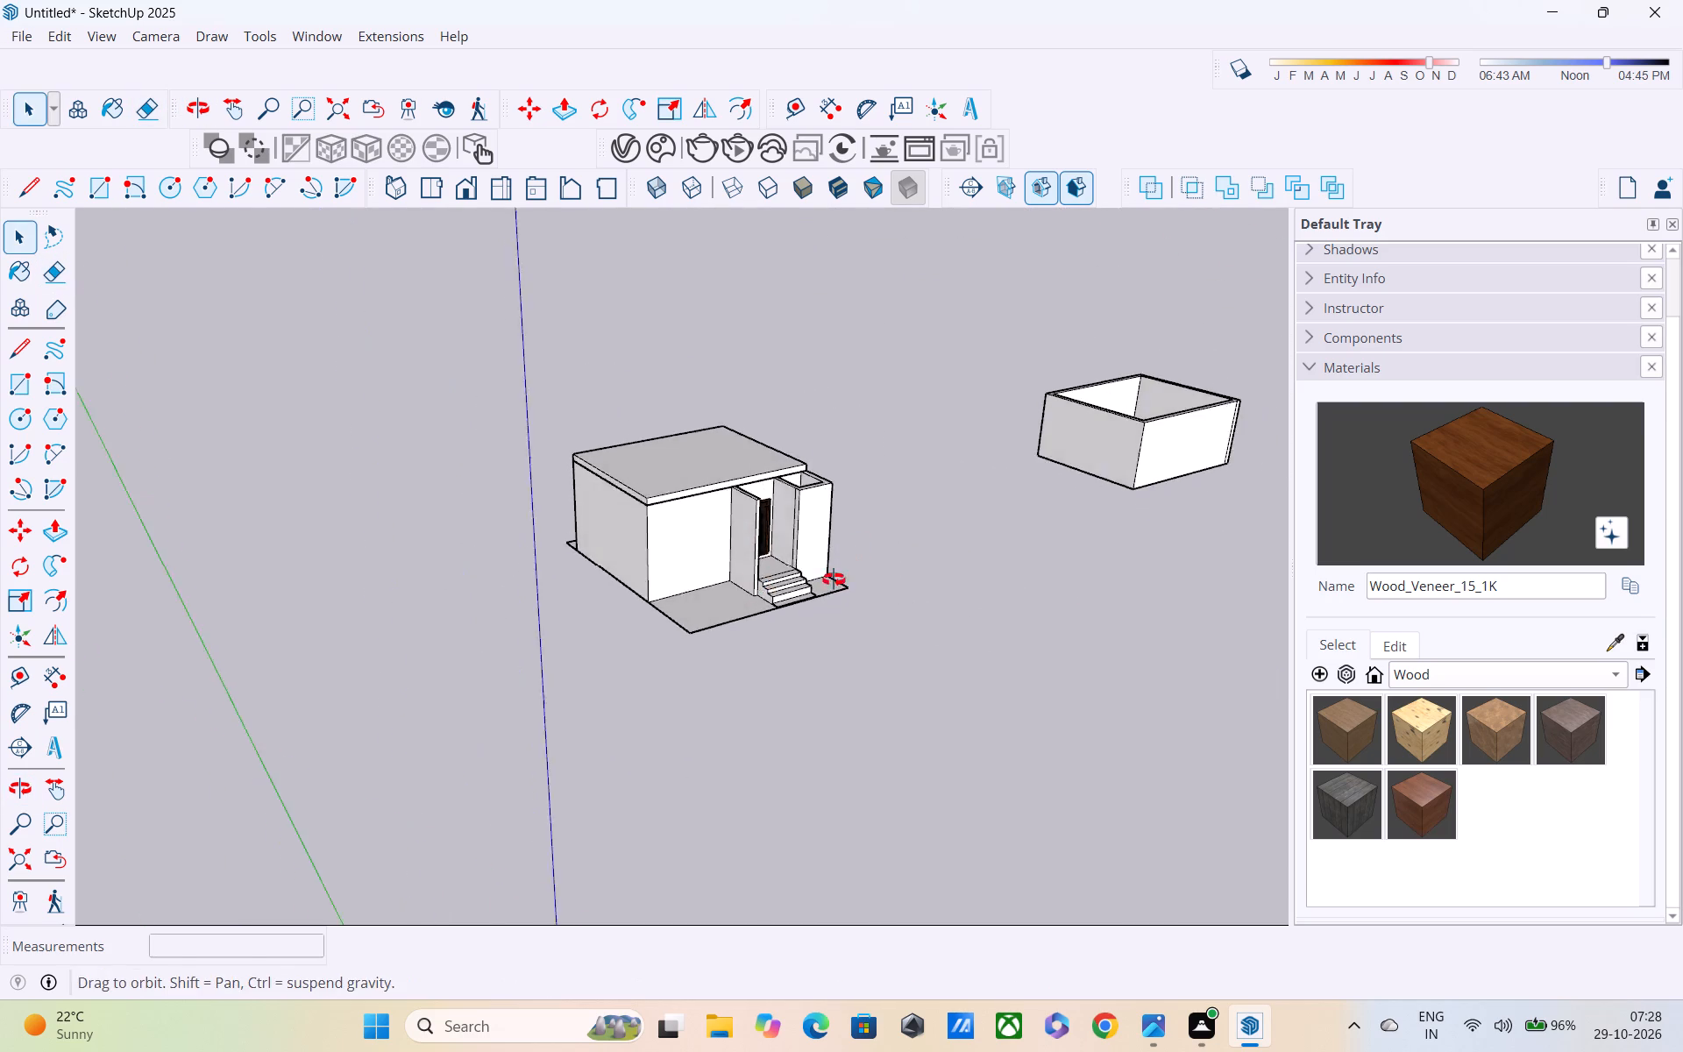
middle_drag(834, 579, 1061, 574)
scroll(859, 527, up, 7)
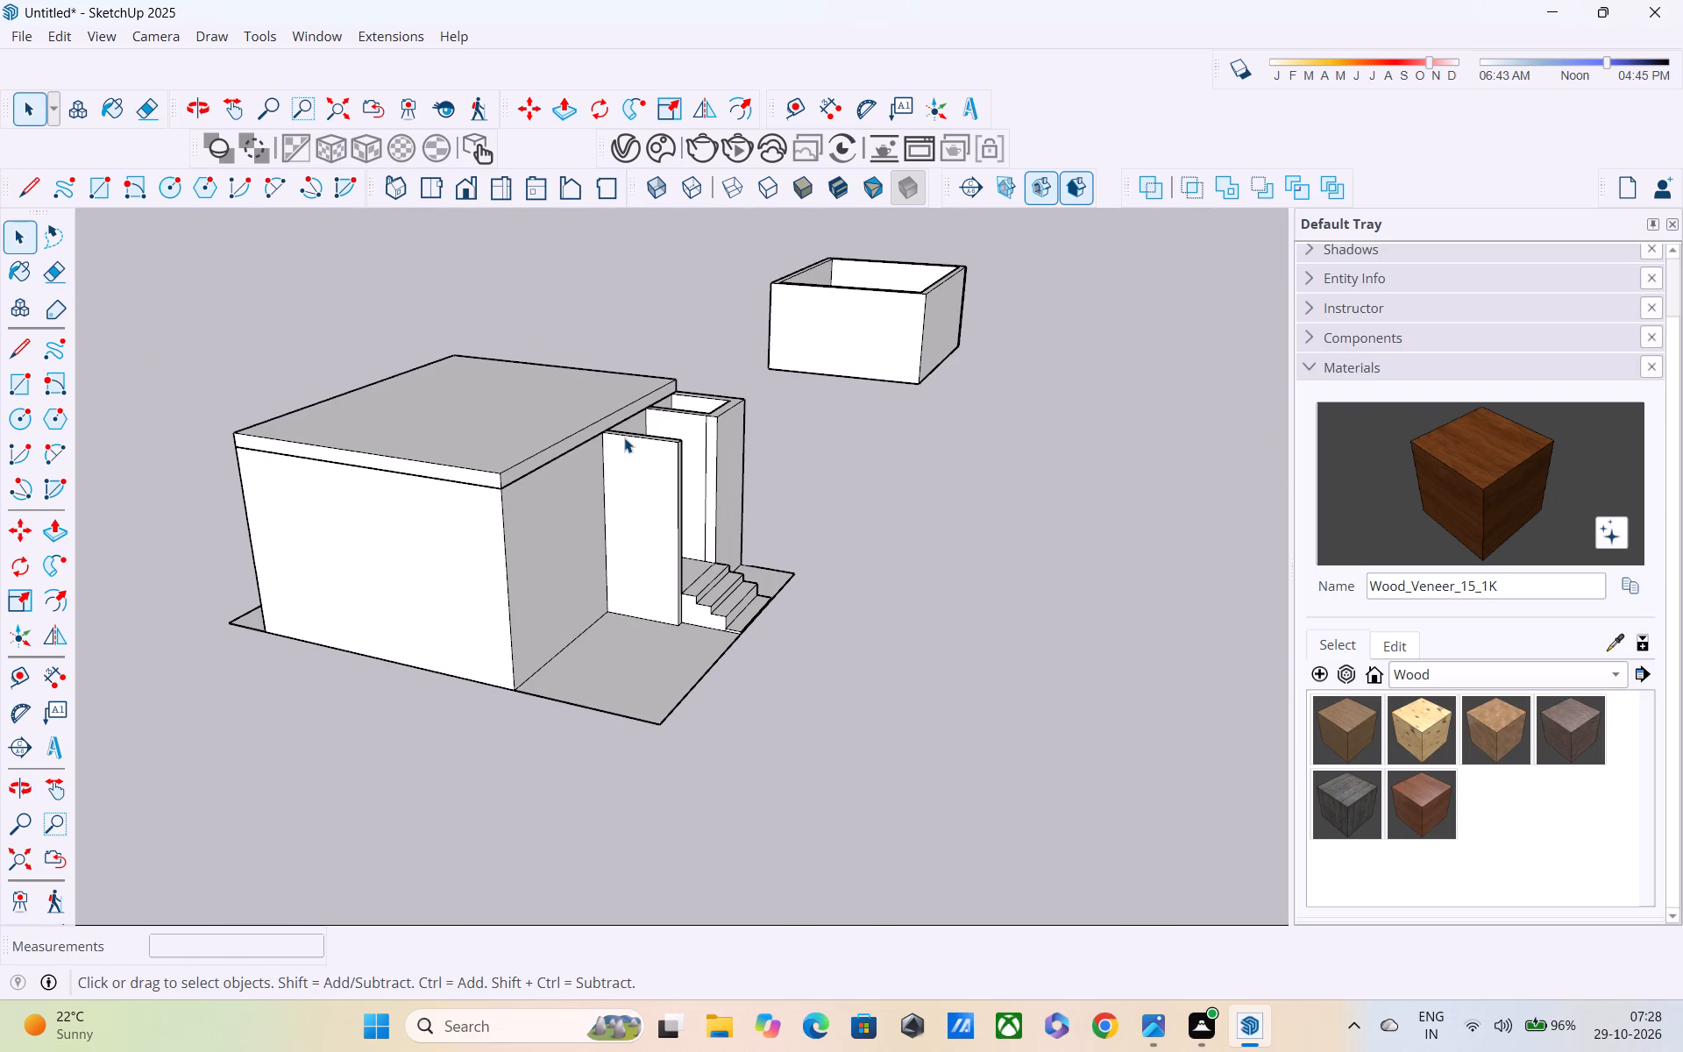
key(r)
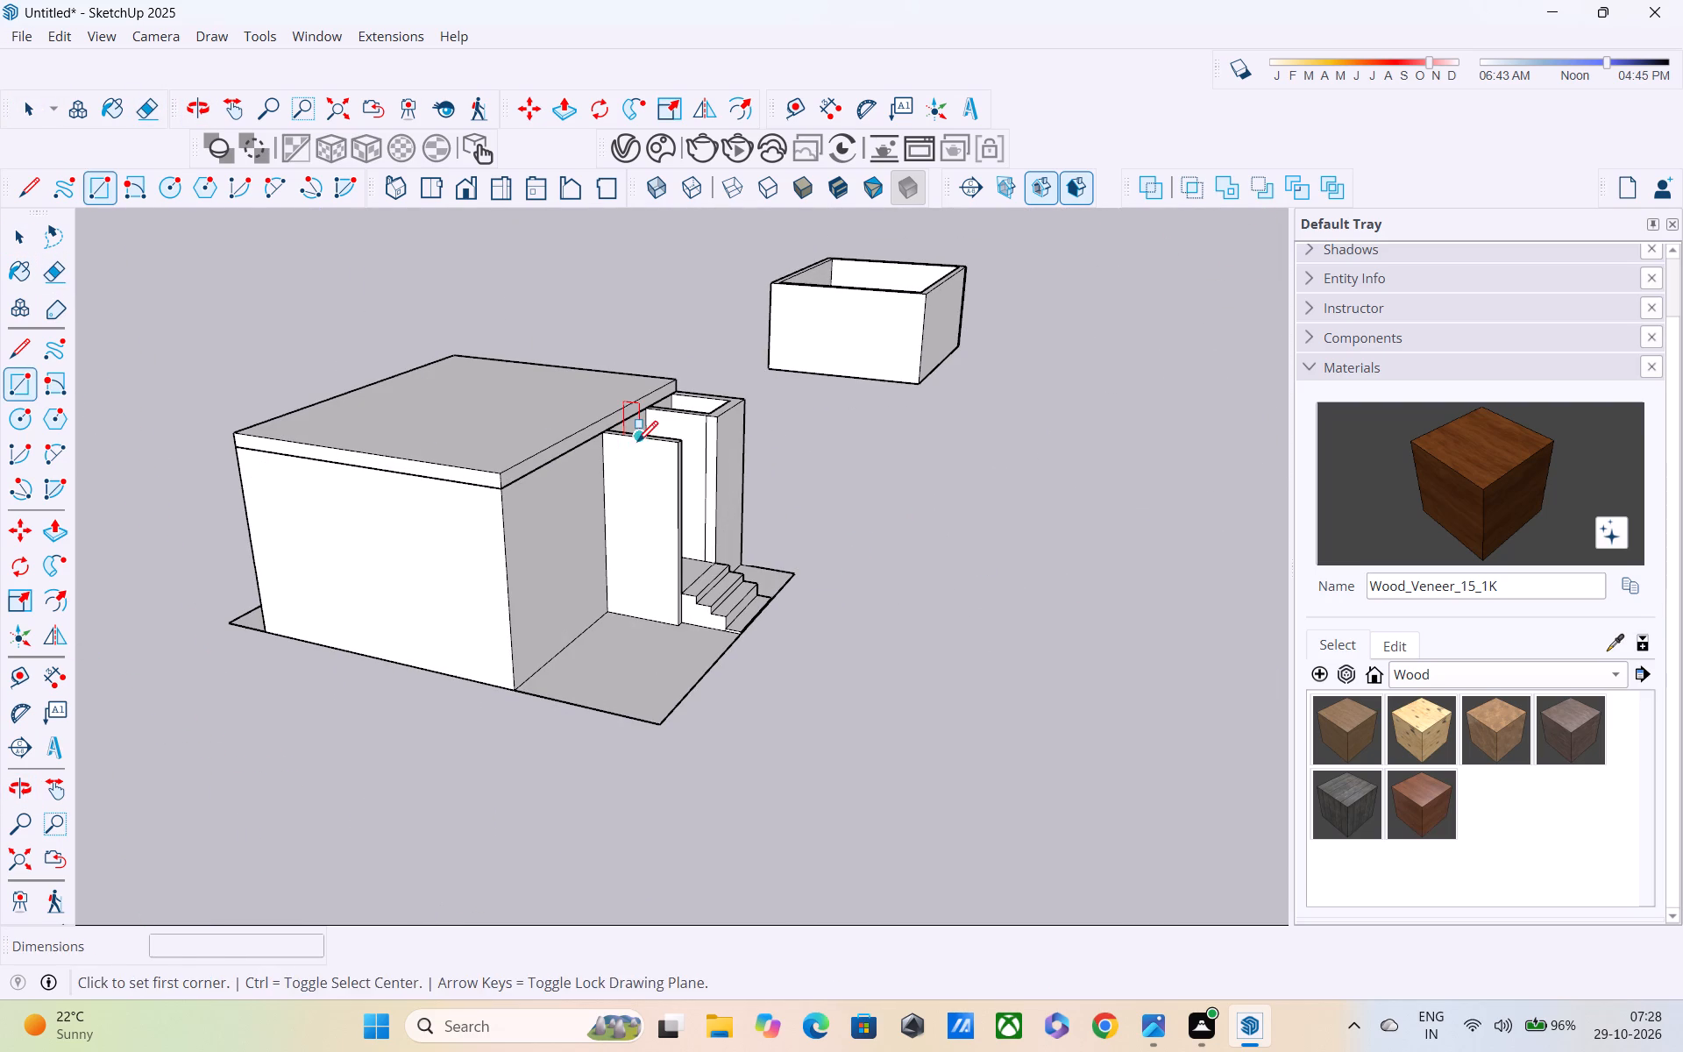
middle_drag(637, 444, 733, 342)
scroll(714, 441, up, 4)
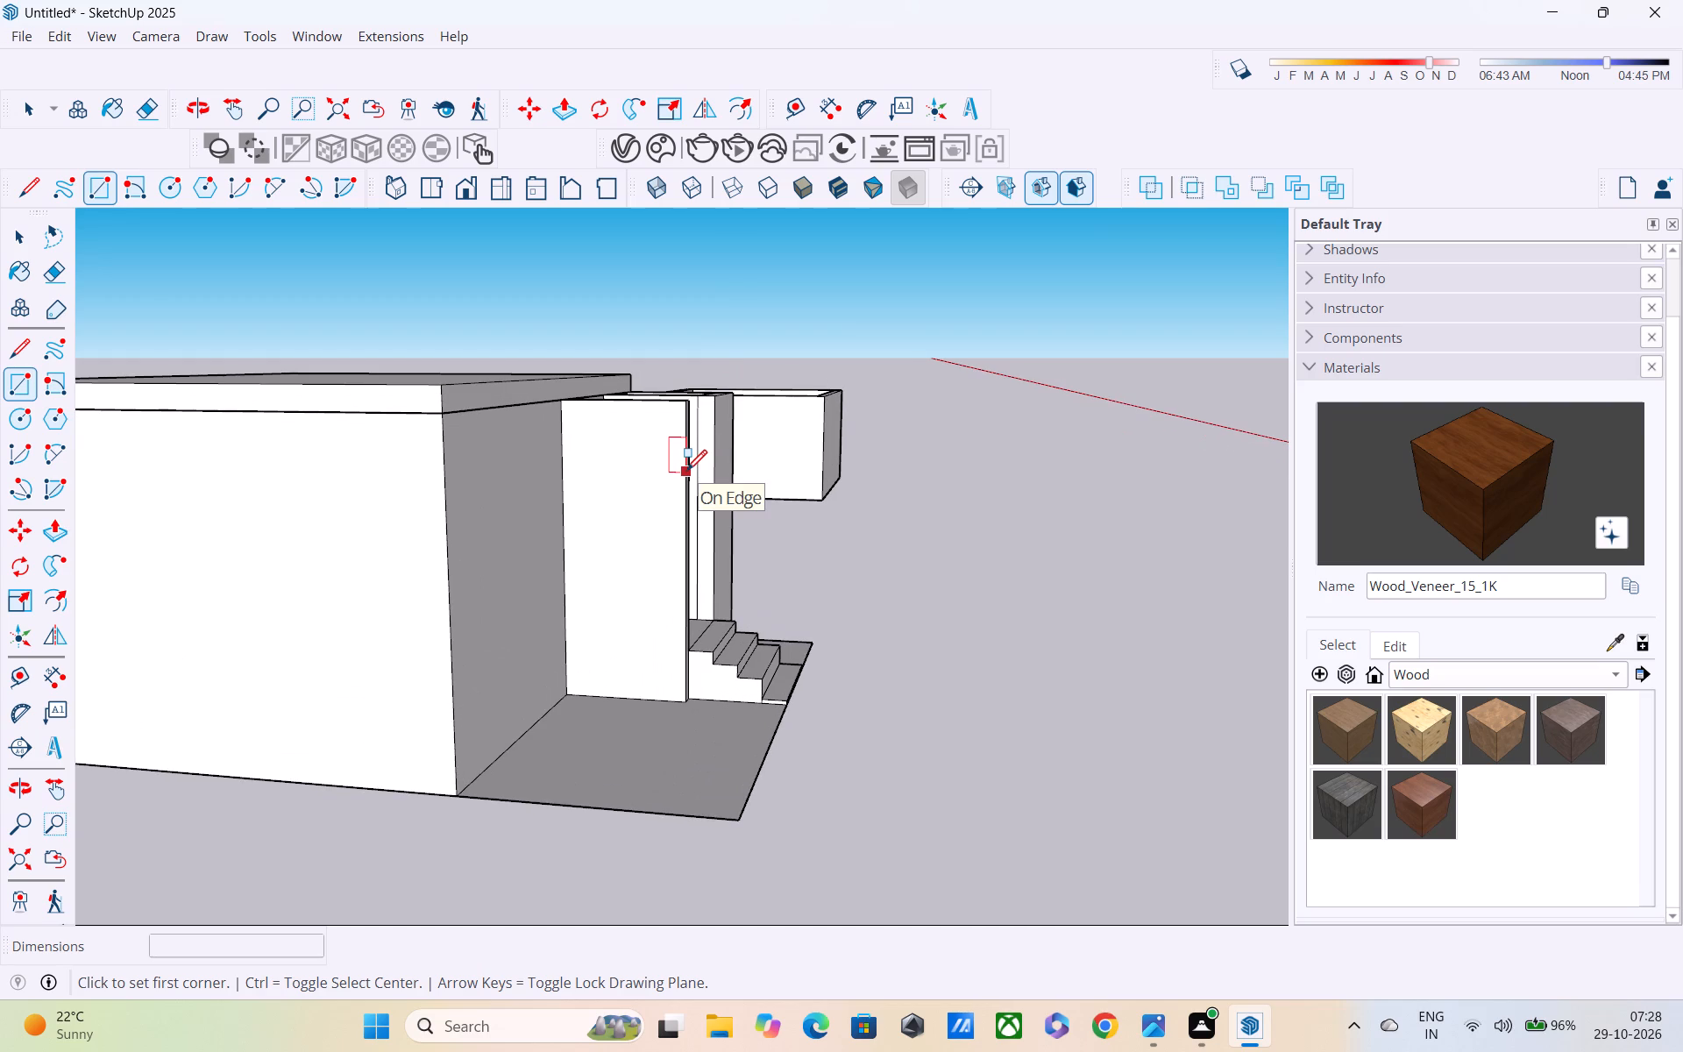
key(space)
middle_drag(647, 428, 550, 542)
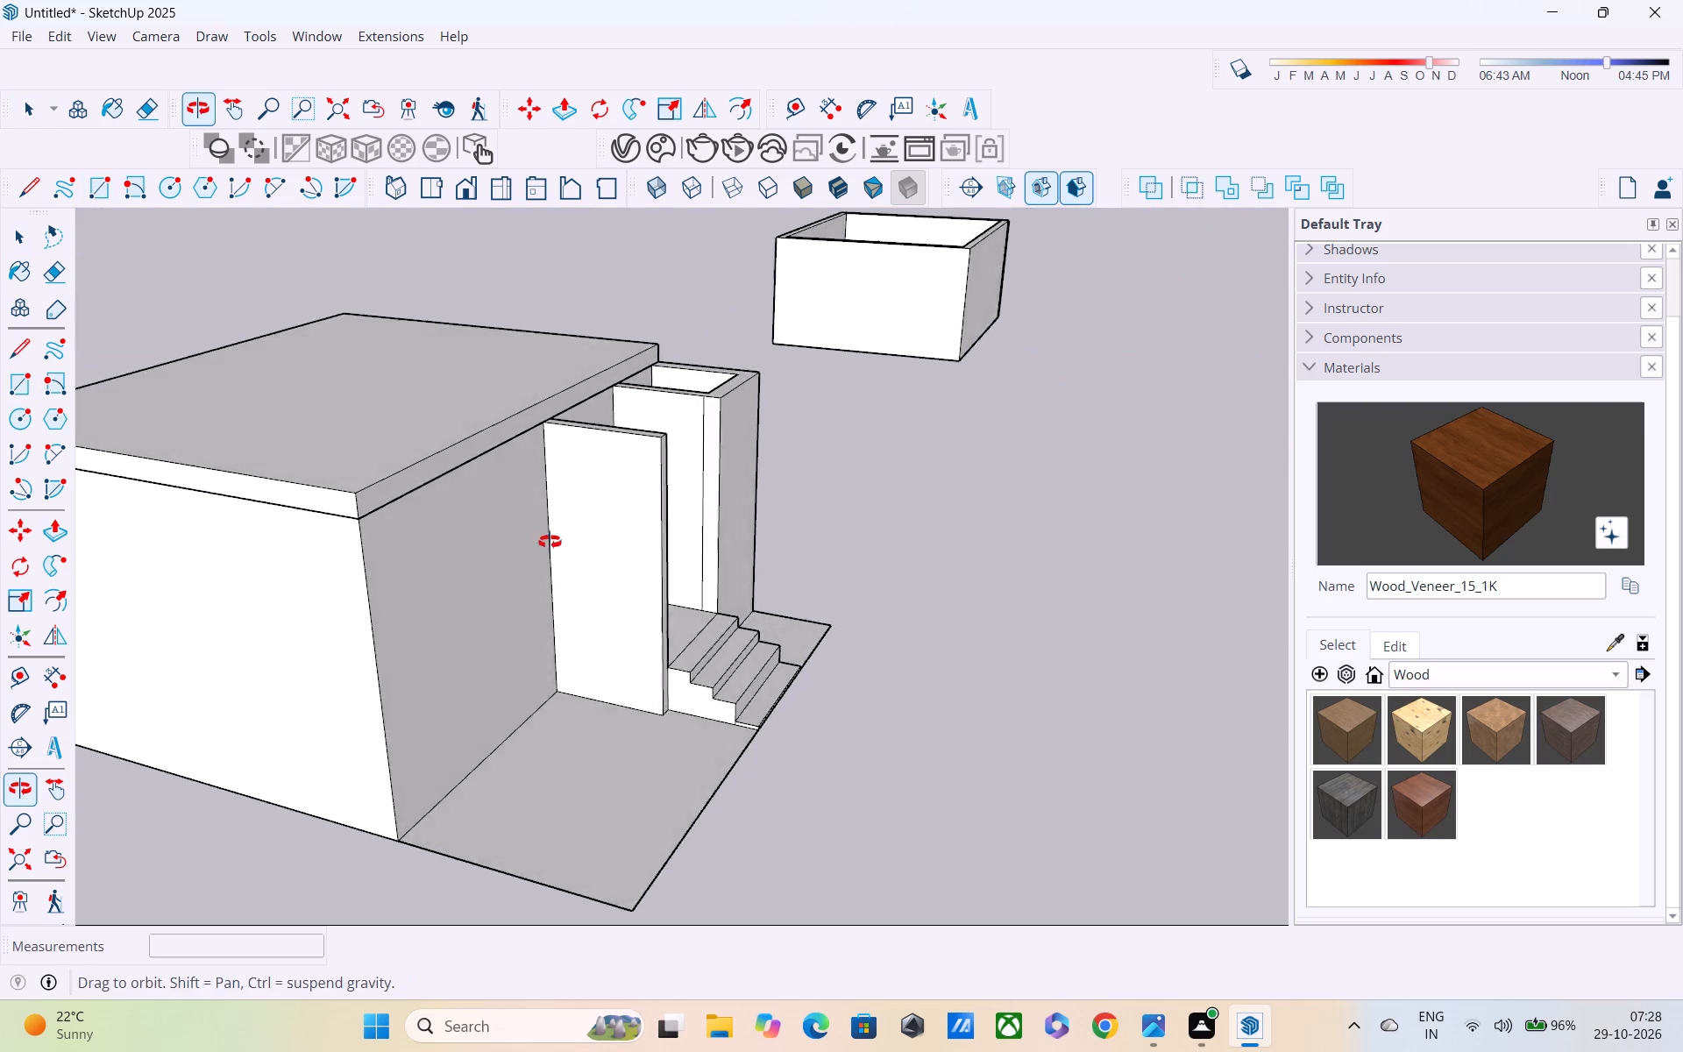
middle_drag(550, 542, 494, 562)
scroll(600, 407, up, 4)
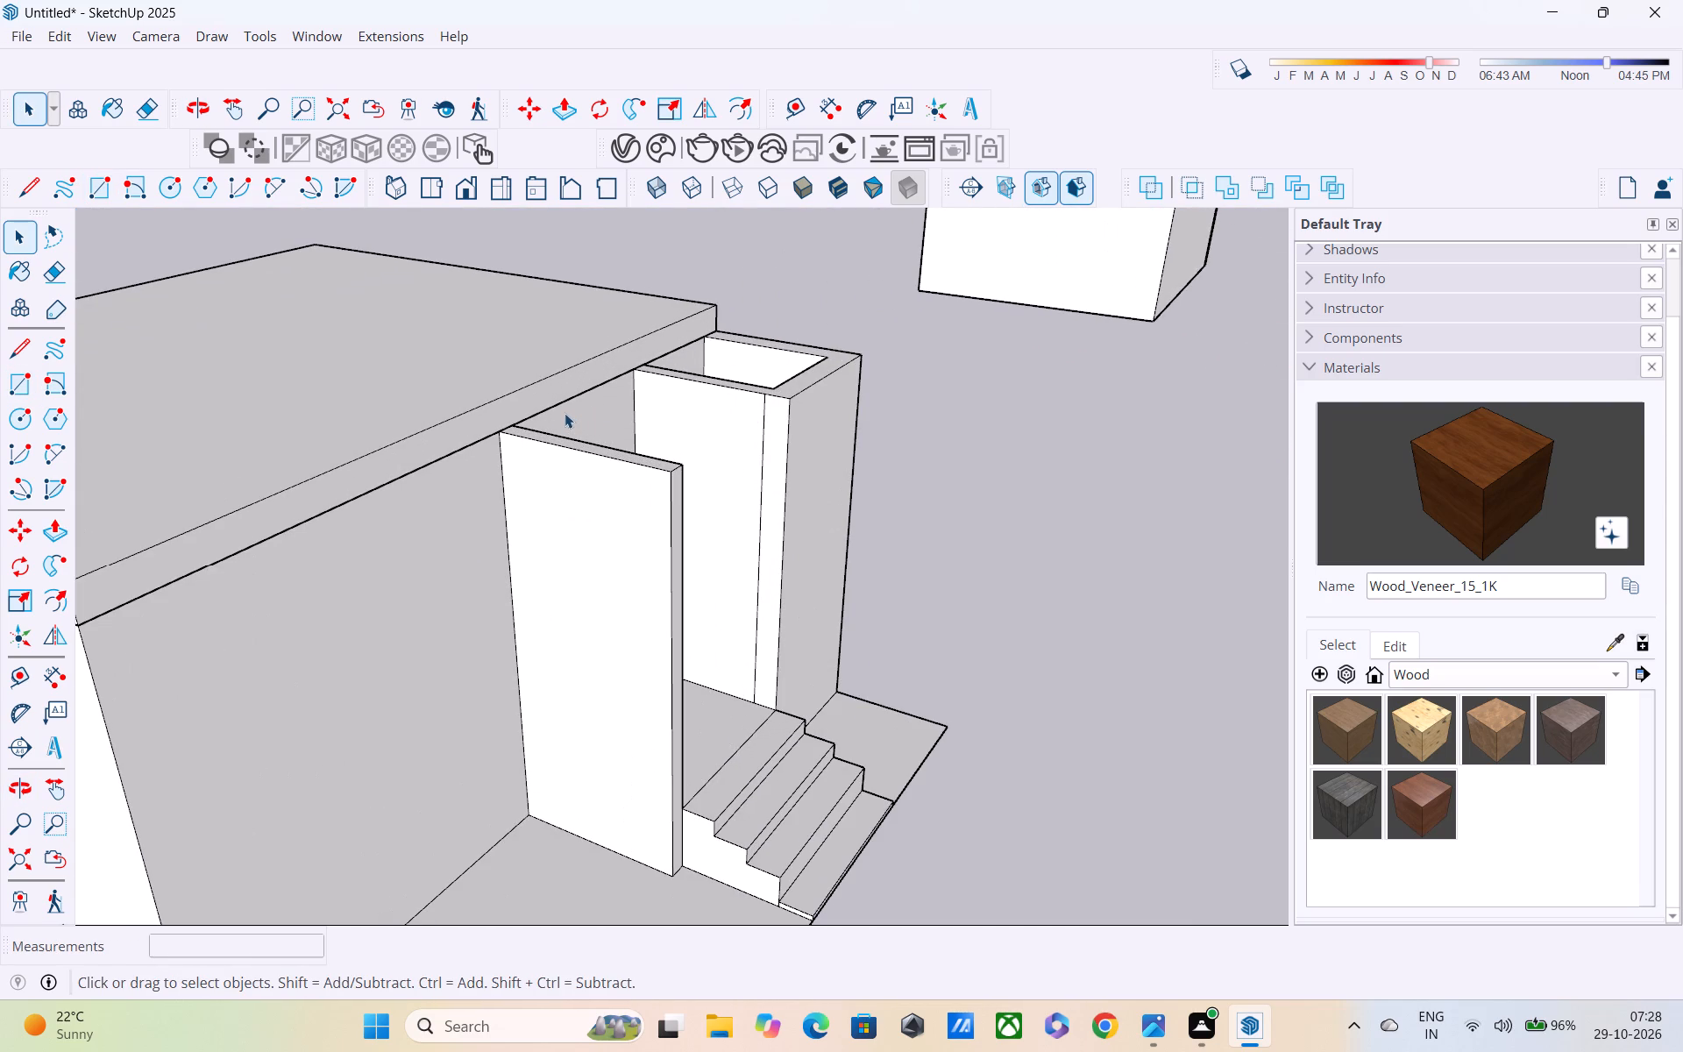
middle_drag(565, 413, 426, 457)
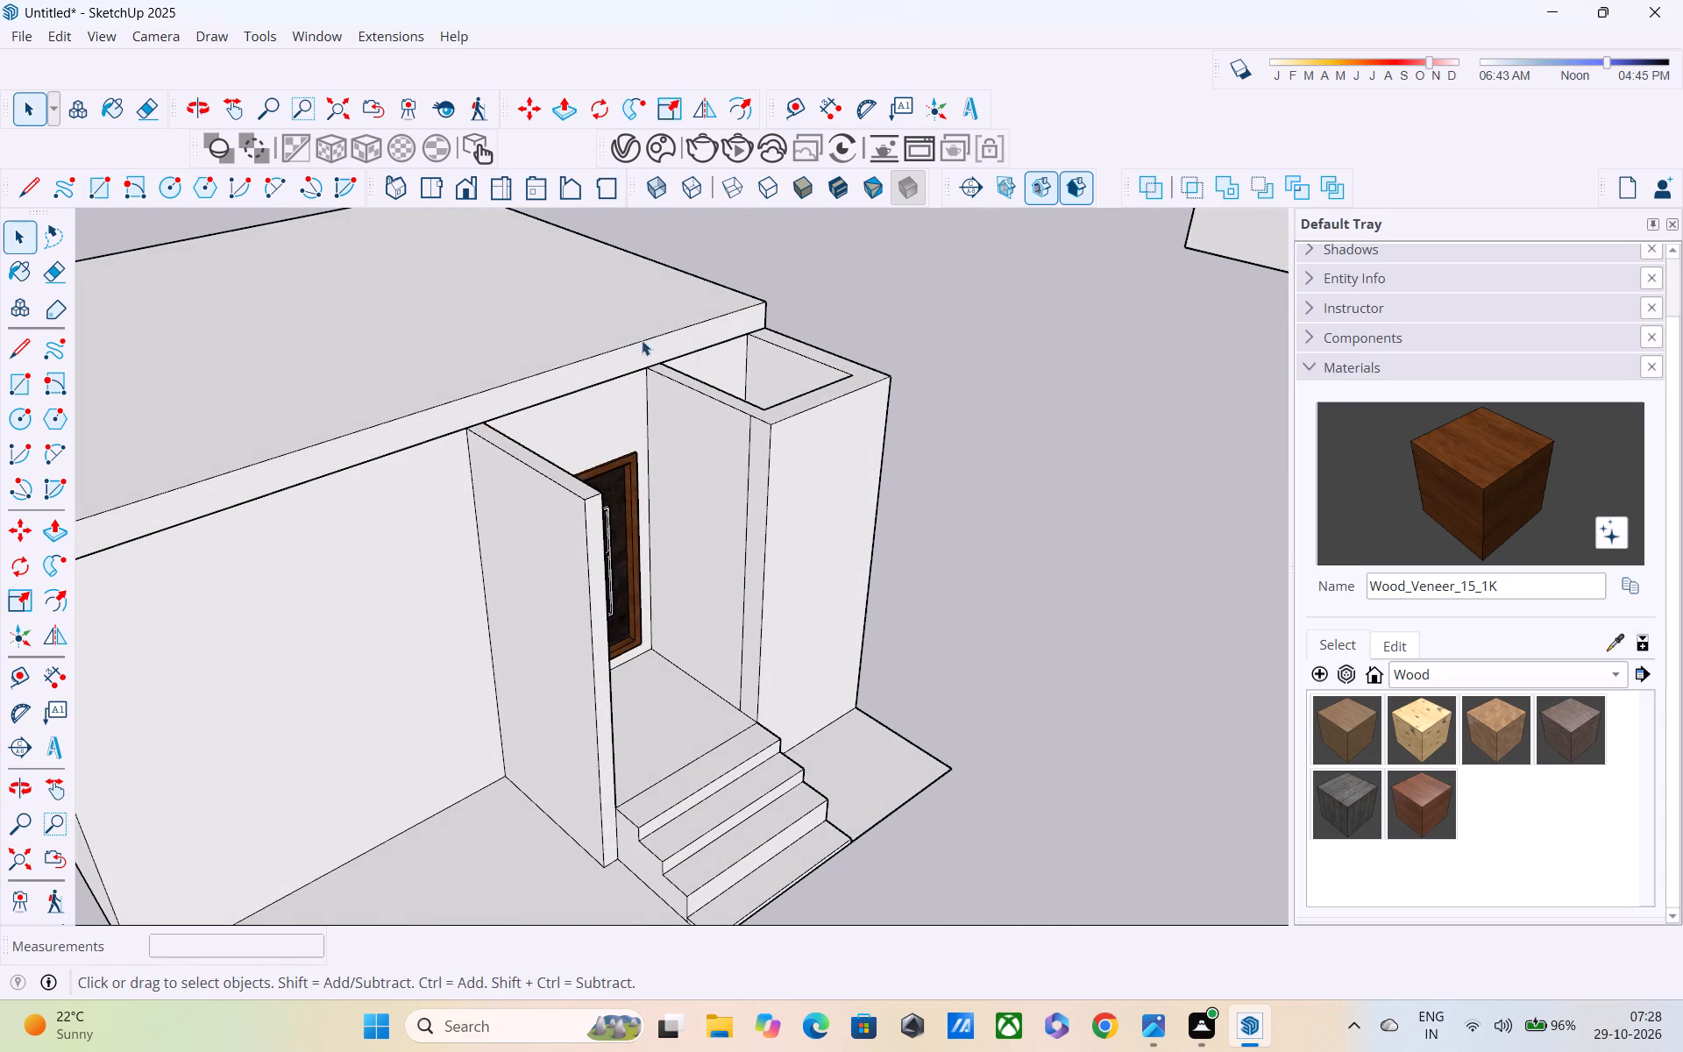
middle_drag(644, 398, 289, 417)
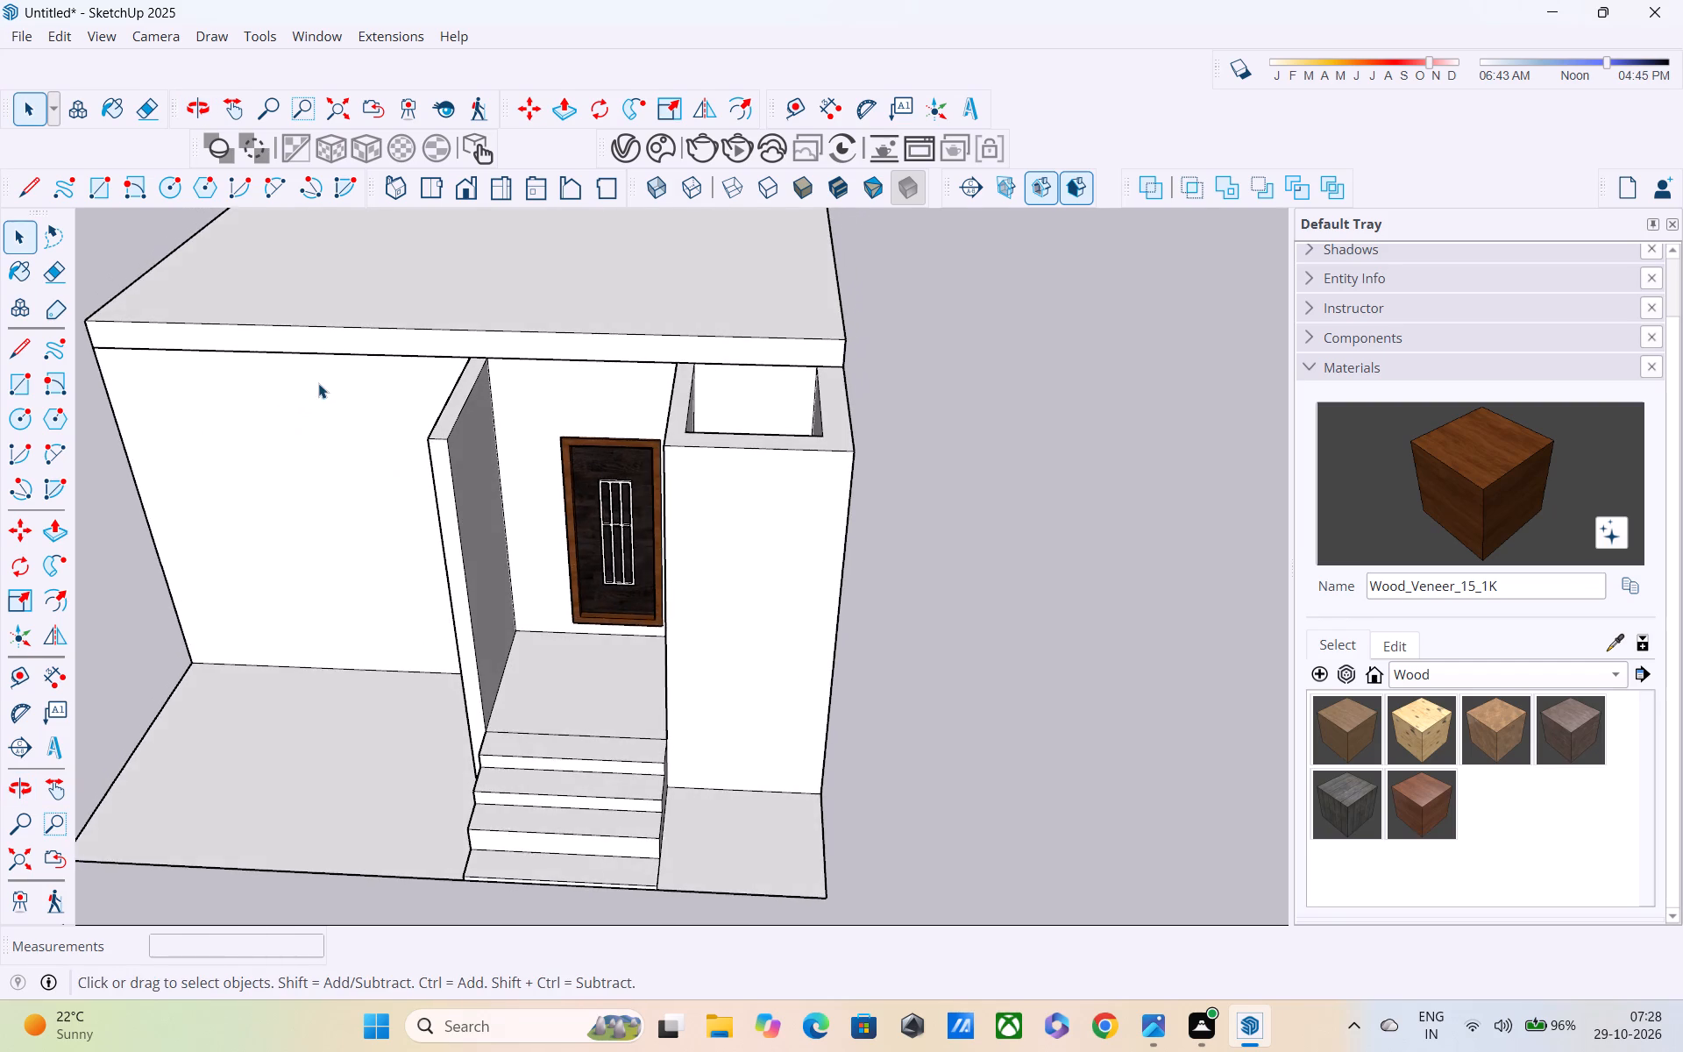
Open the roof slab group and split its front face with a 10" vertical line at the hollow block's door-side wall.
scroll(318, 383, up, 4)
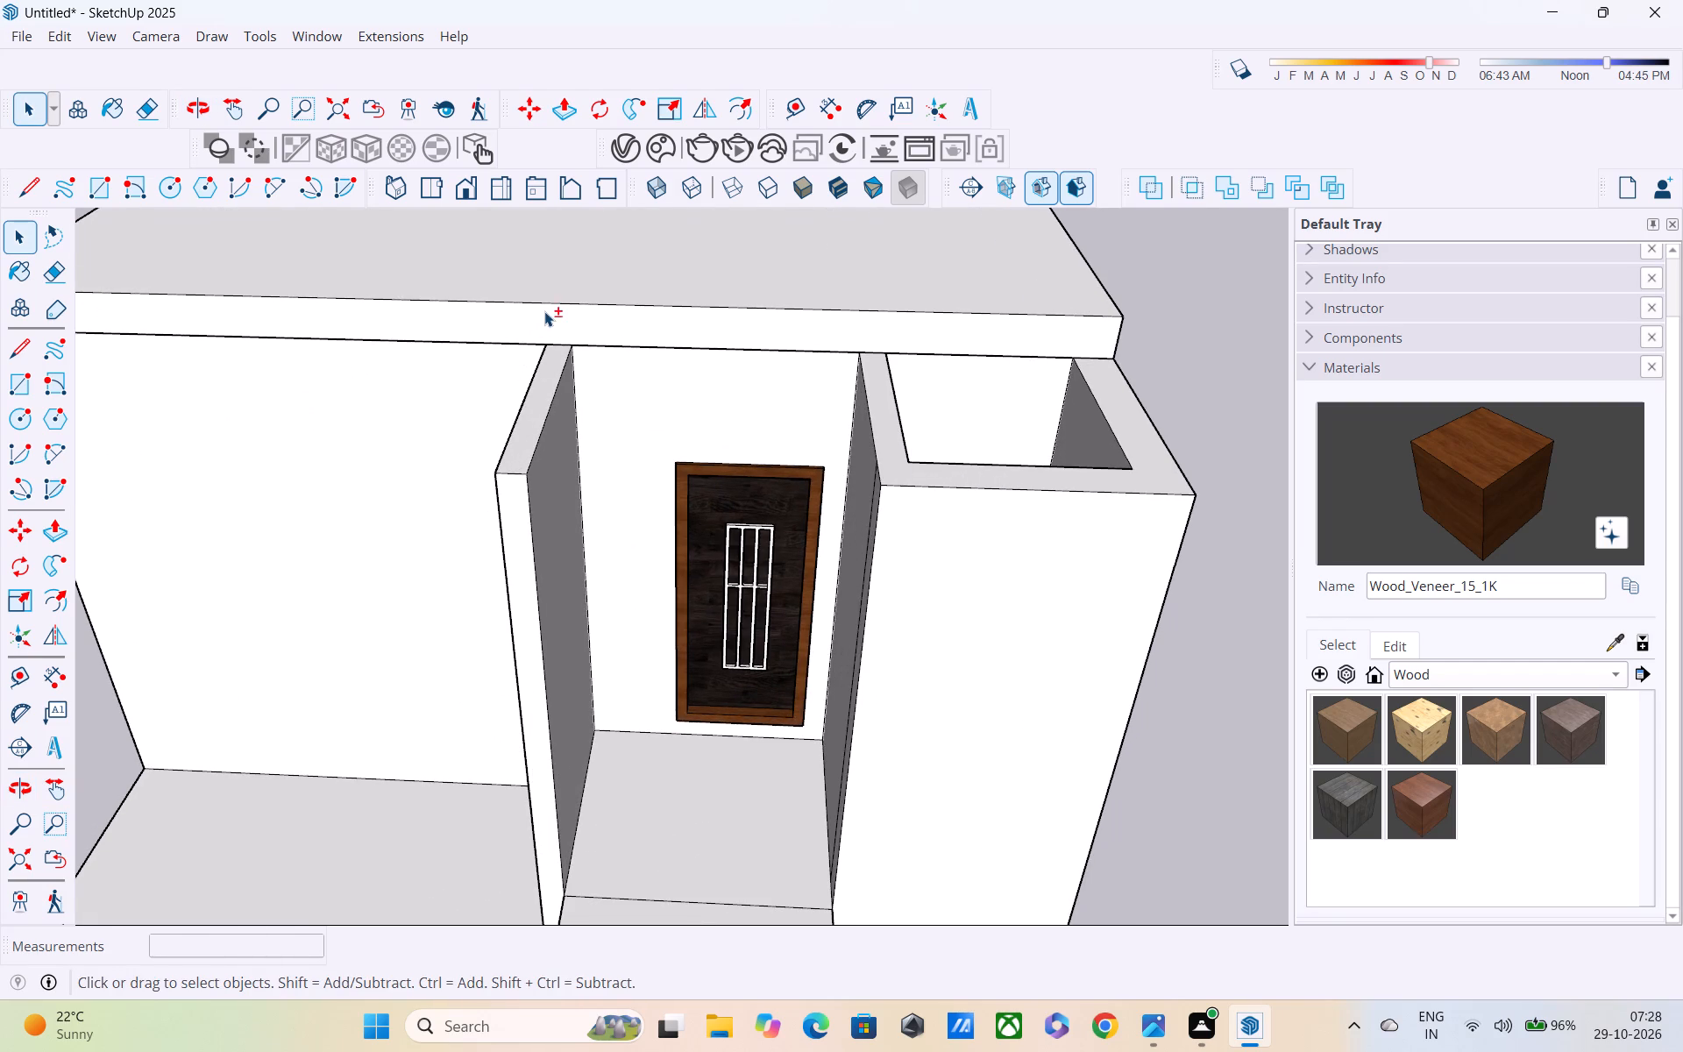
shift+middle_drag(545, 311, 559, 412)
key(space)
double_click(584, 423)
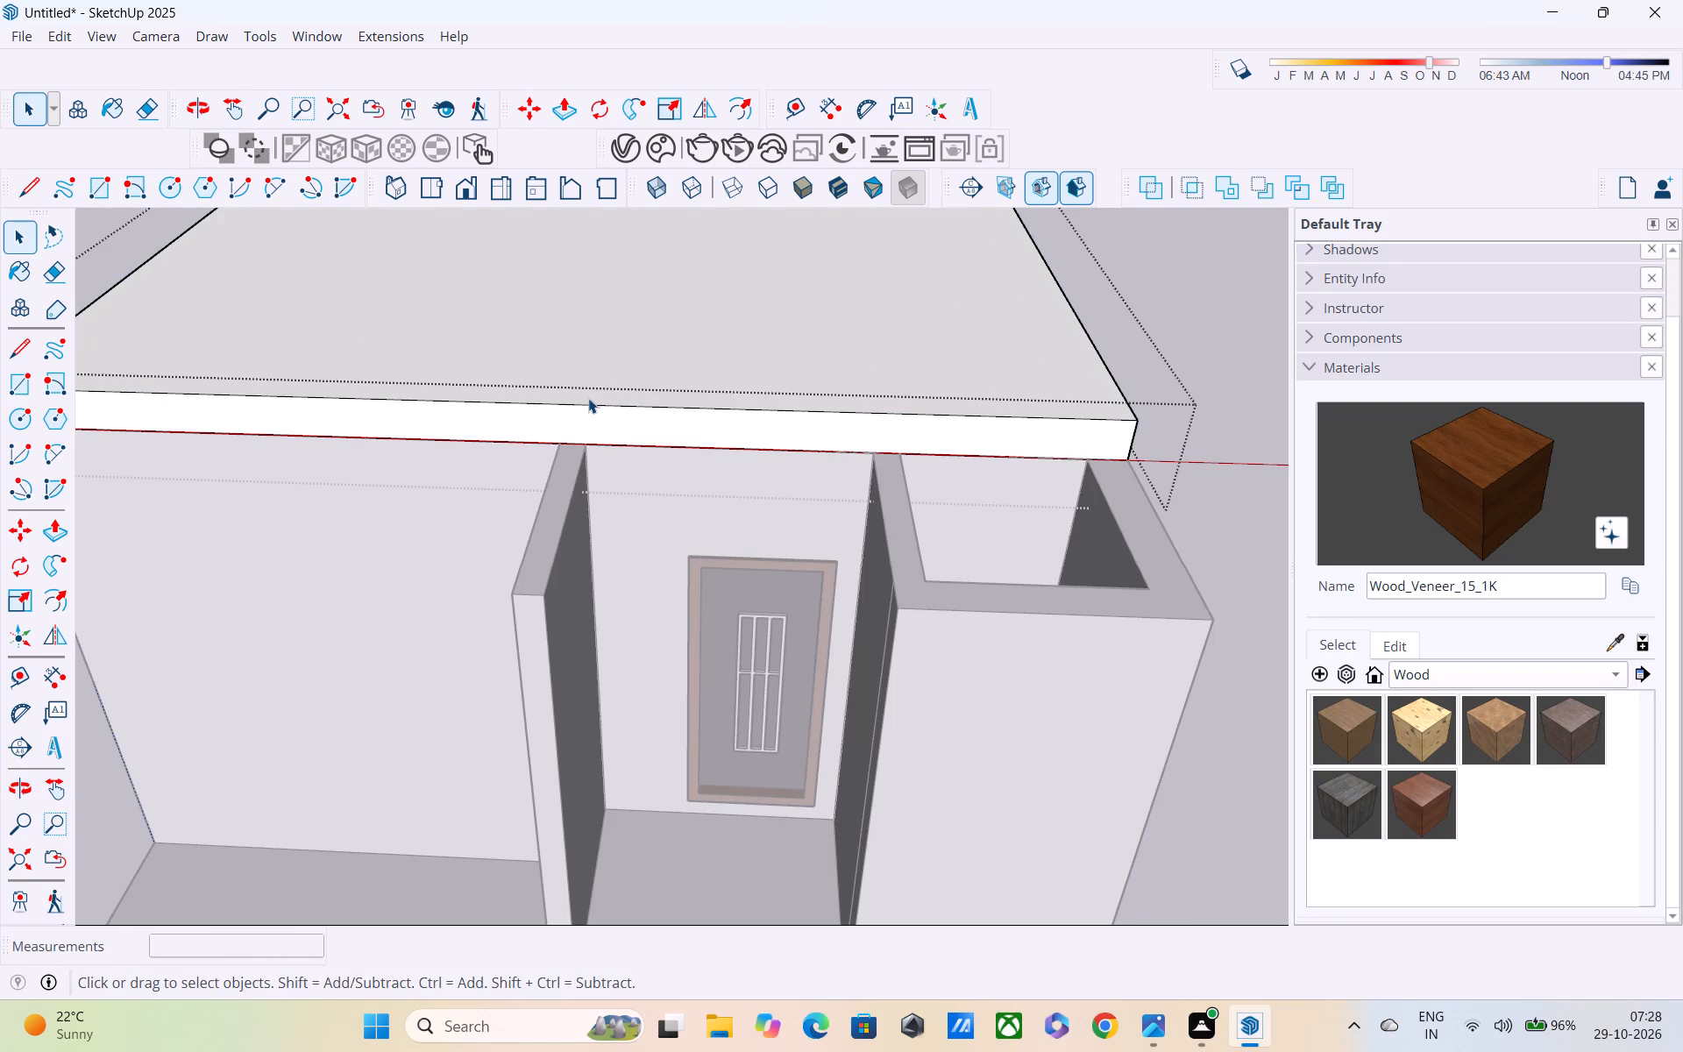
key(l)
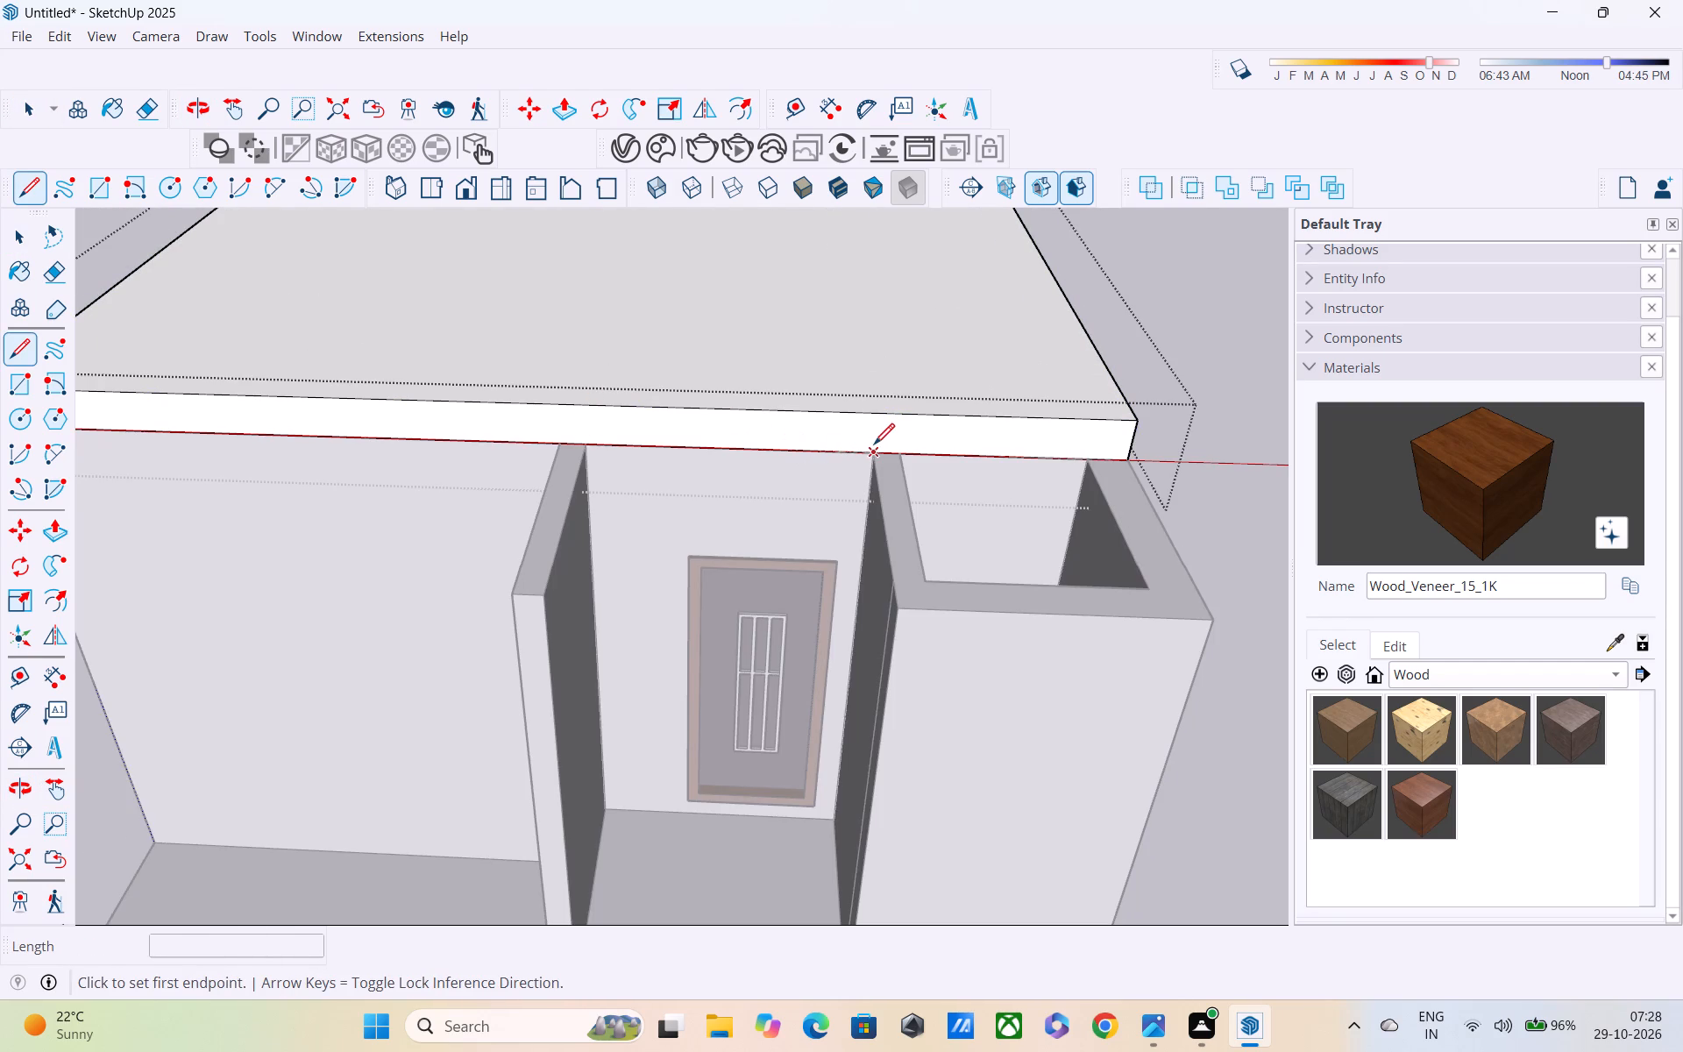
click(874, 446)
click(874, 407)
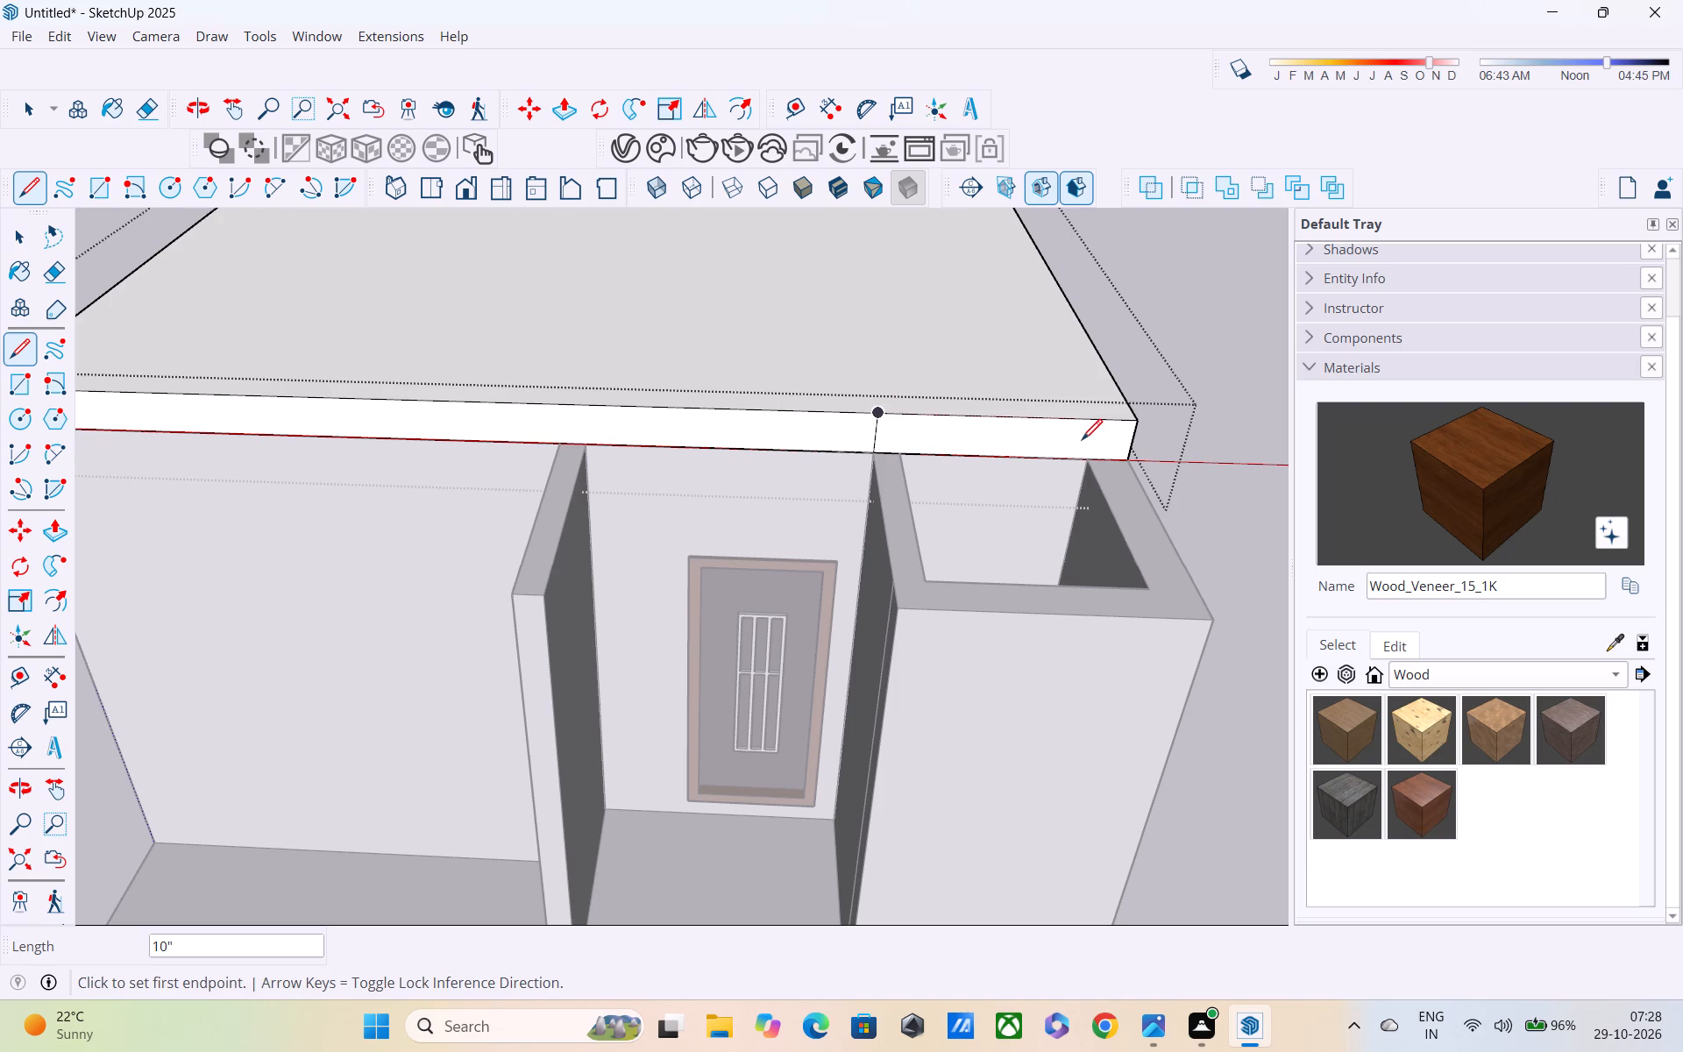
Push/Pull the wider part of the roof slab's split front face 5' outward over the entrance, leaving the hollow block uncovered.
middle_drag(1110, 445, 921, 369)
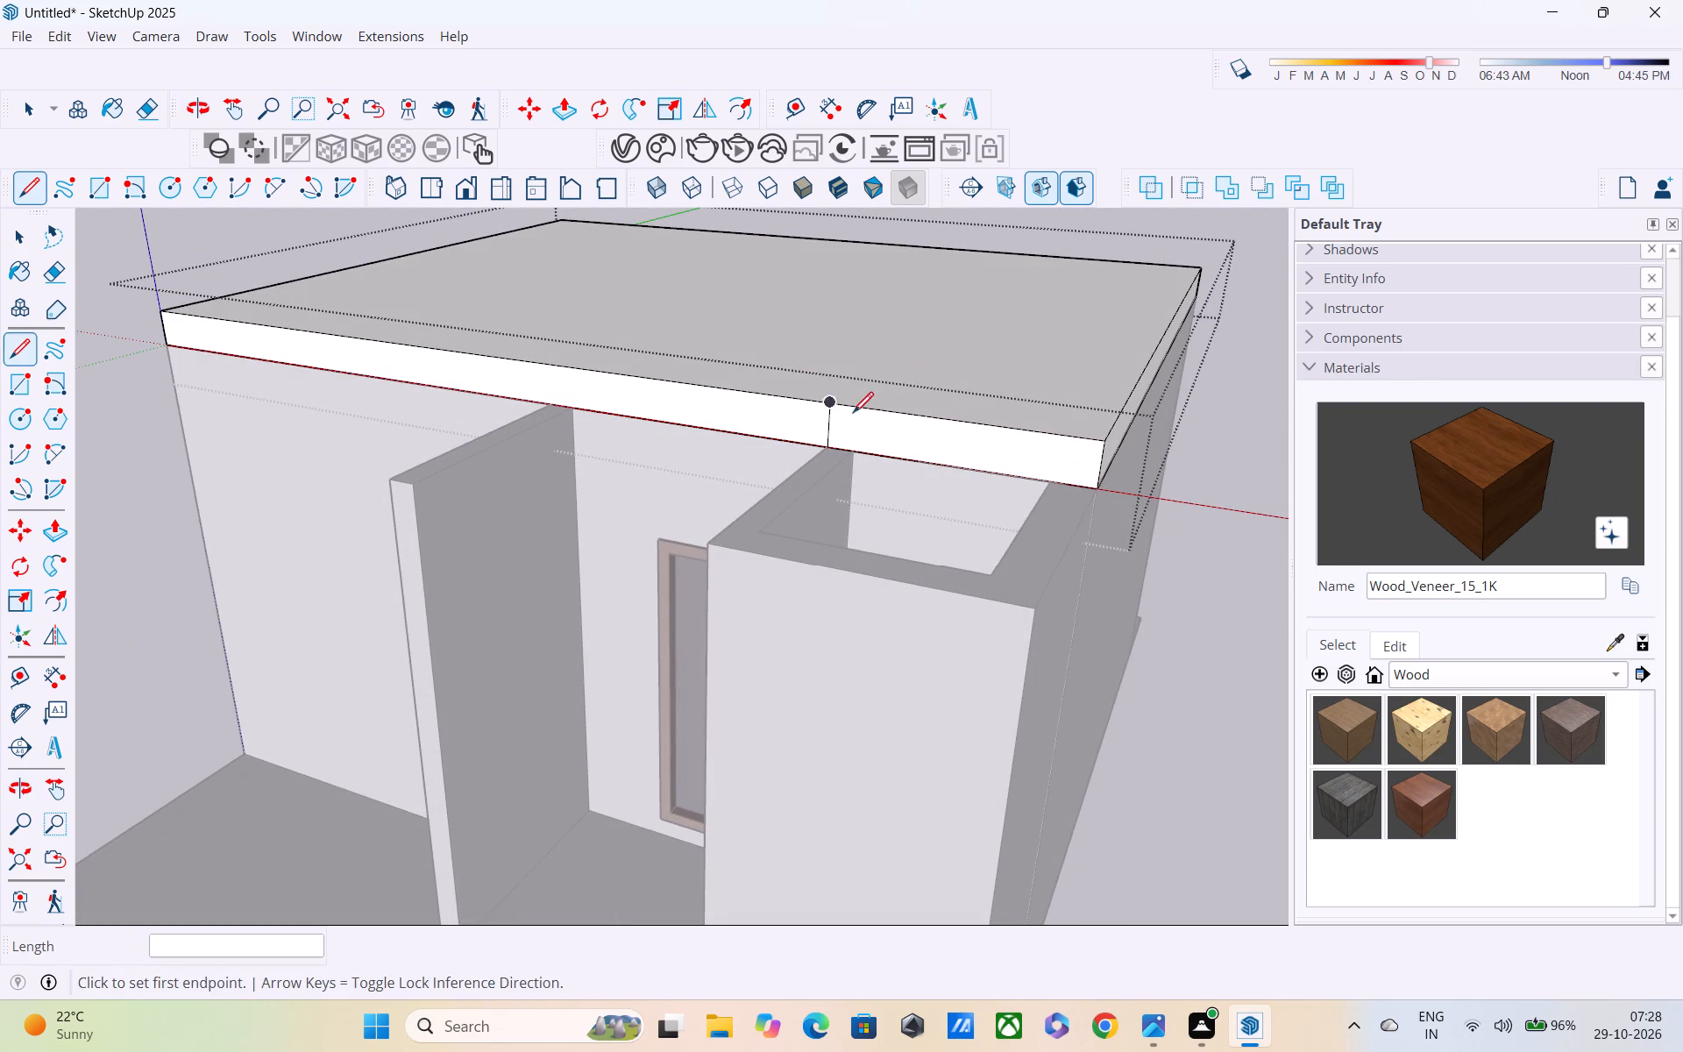
key(space)
middle_drag(756, 459, 1085, 441)
scroll(1084, 439, down, 4)
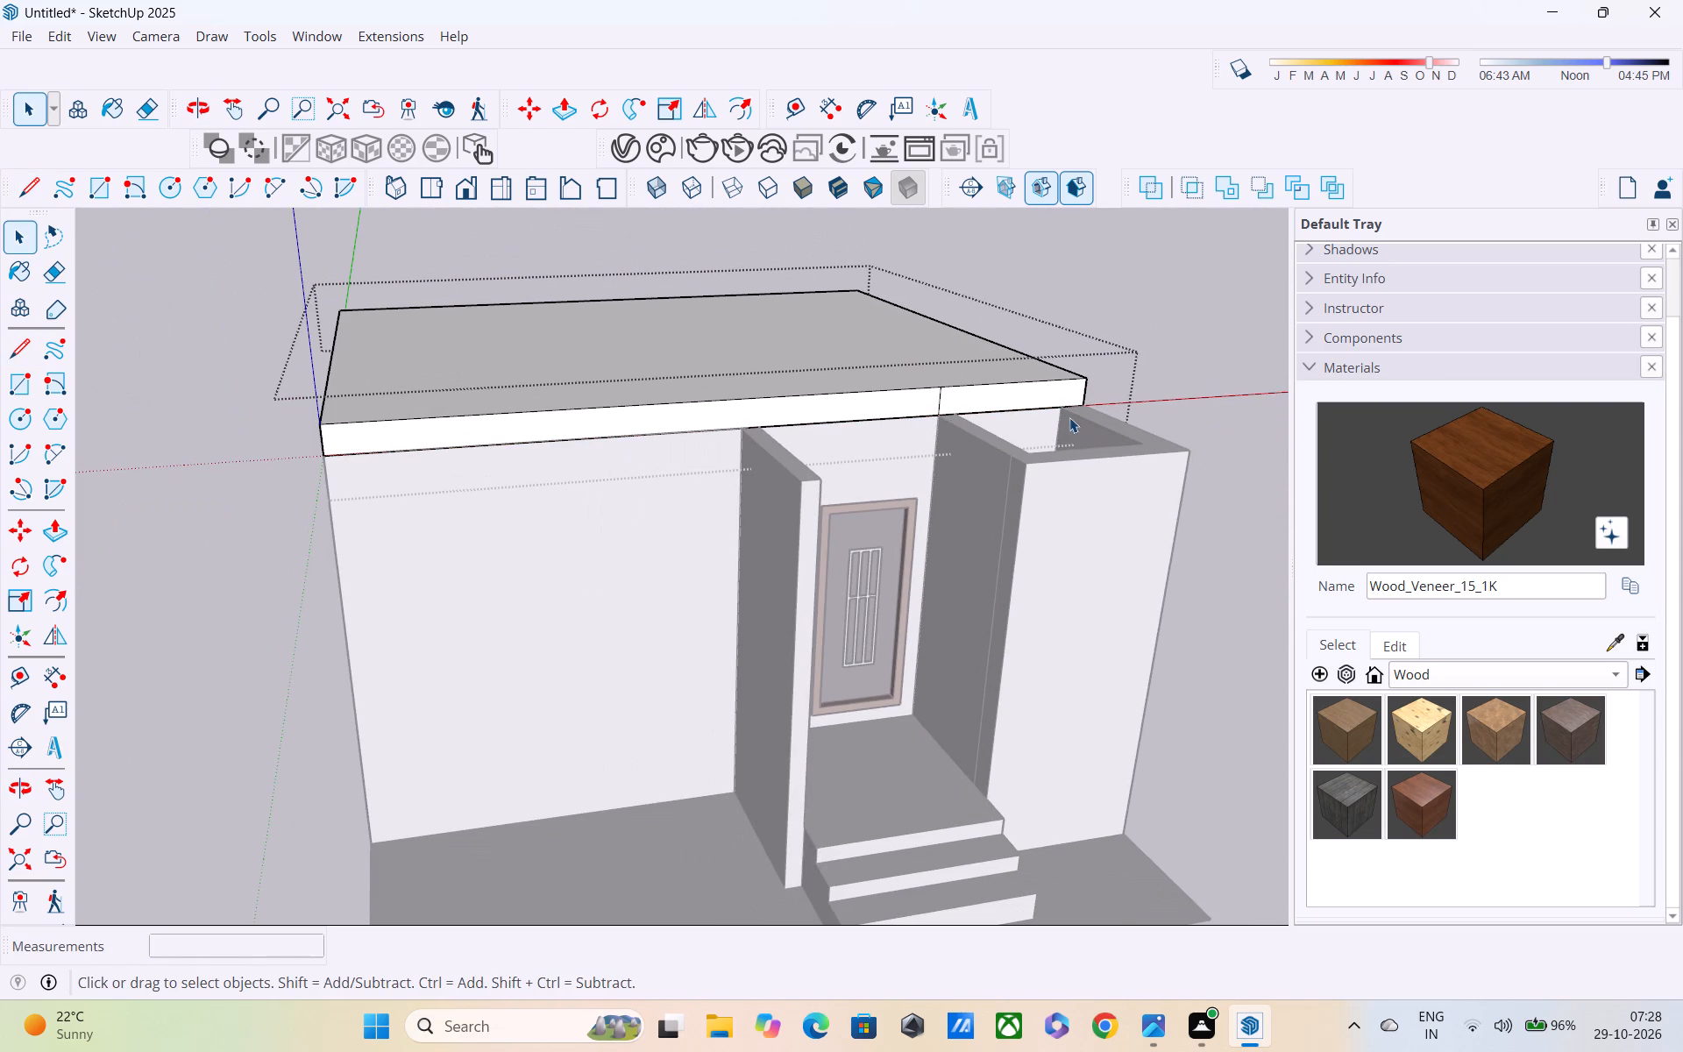
key(p)
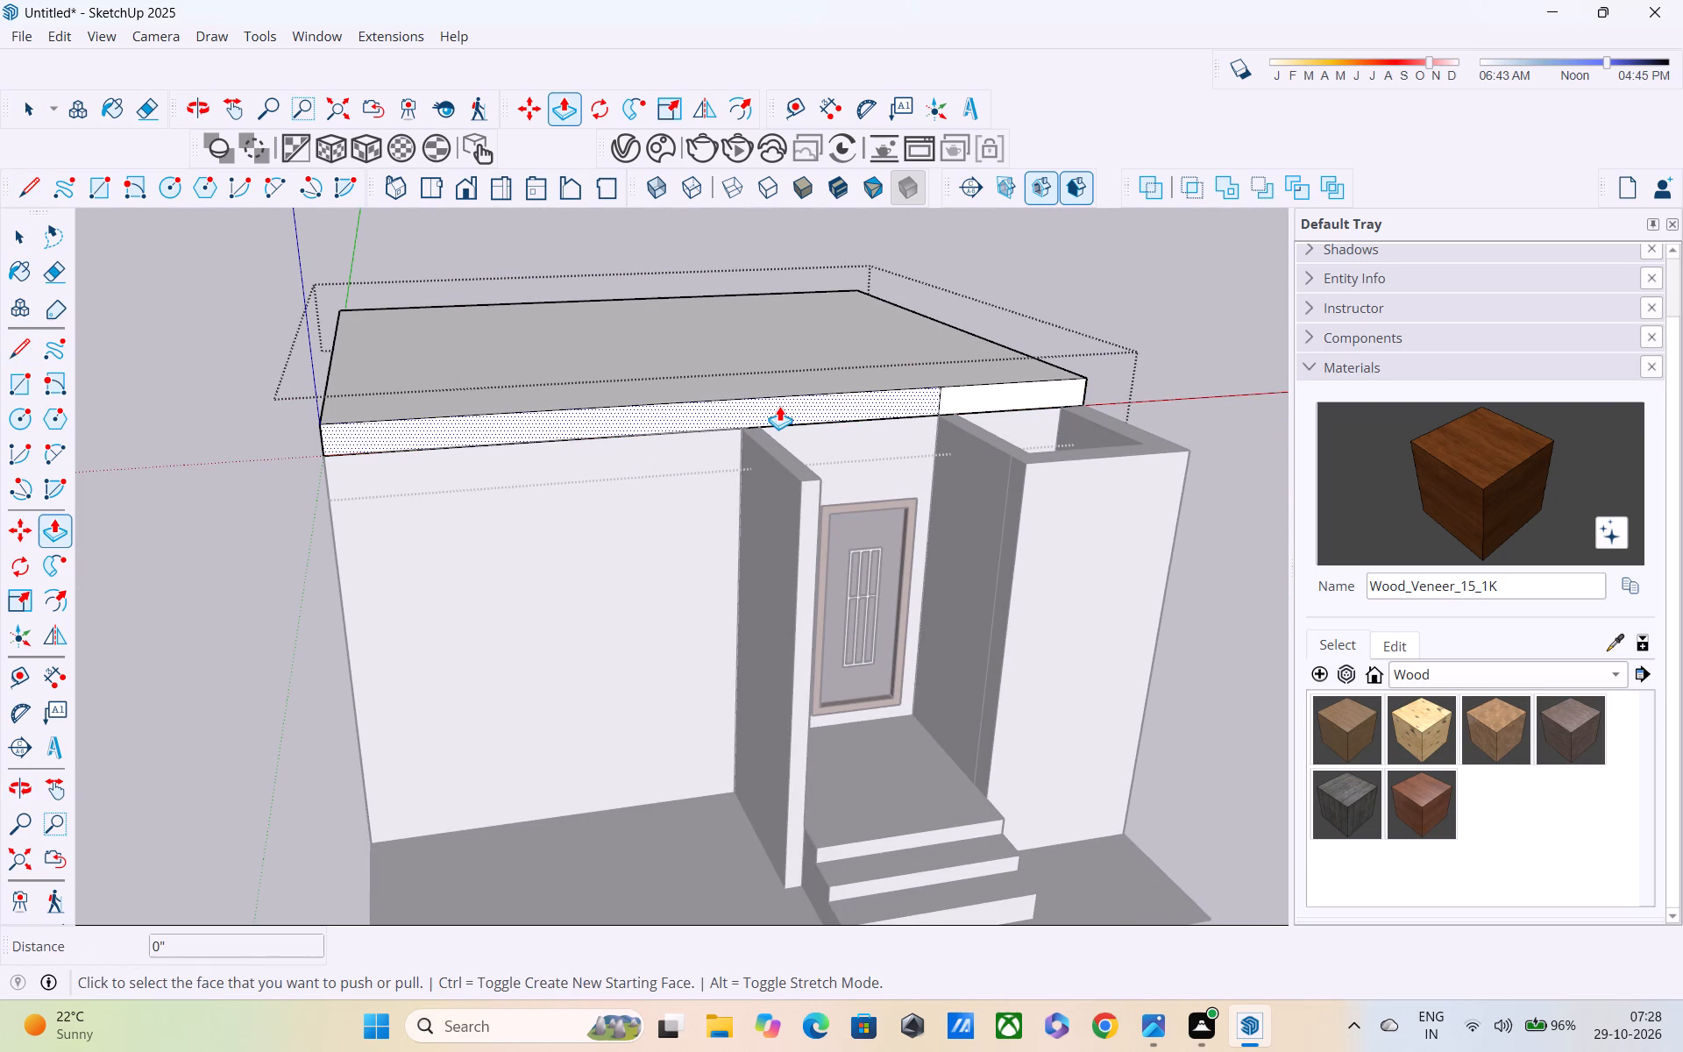
click(779, 406)
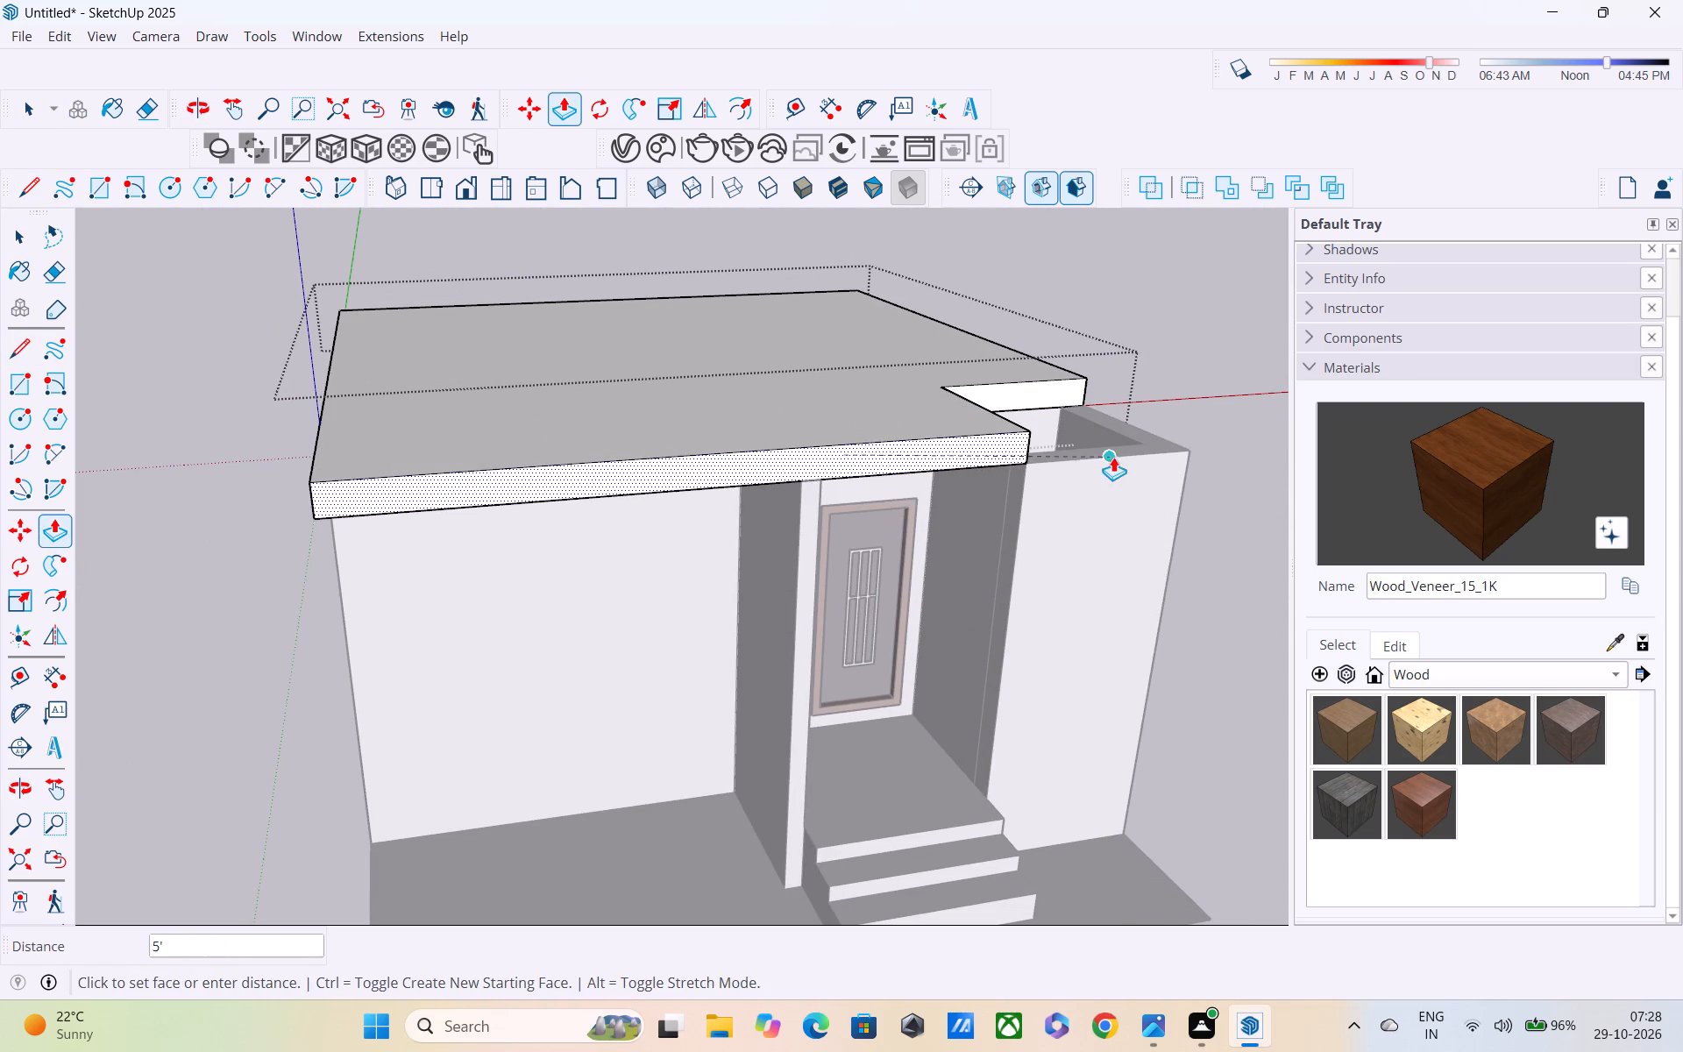
click(1023, 484)
Examine the extended roof slab from below, the front and above, and leave its group.
middle_drag(983, 541, 1031, 306)
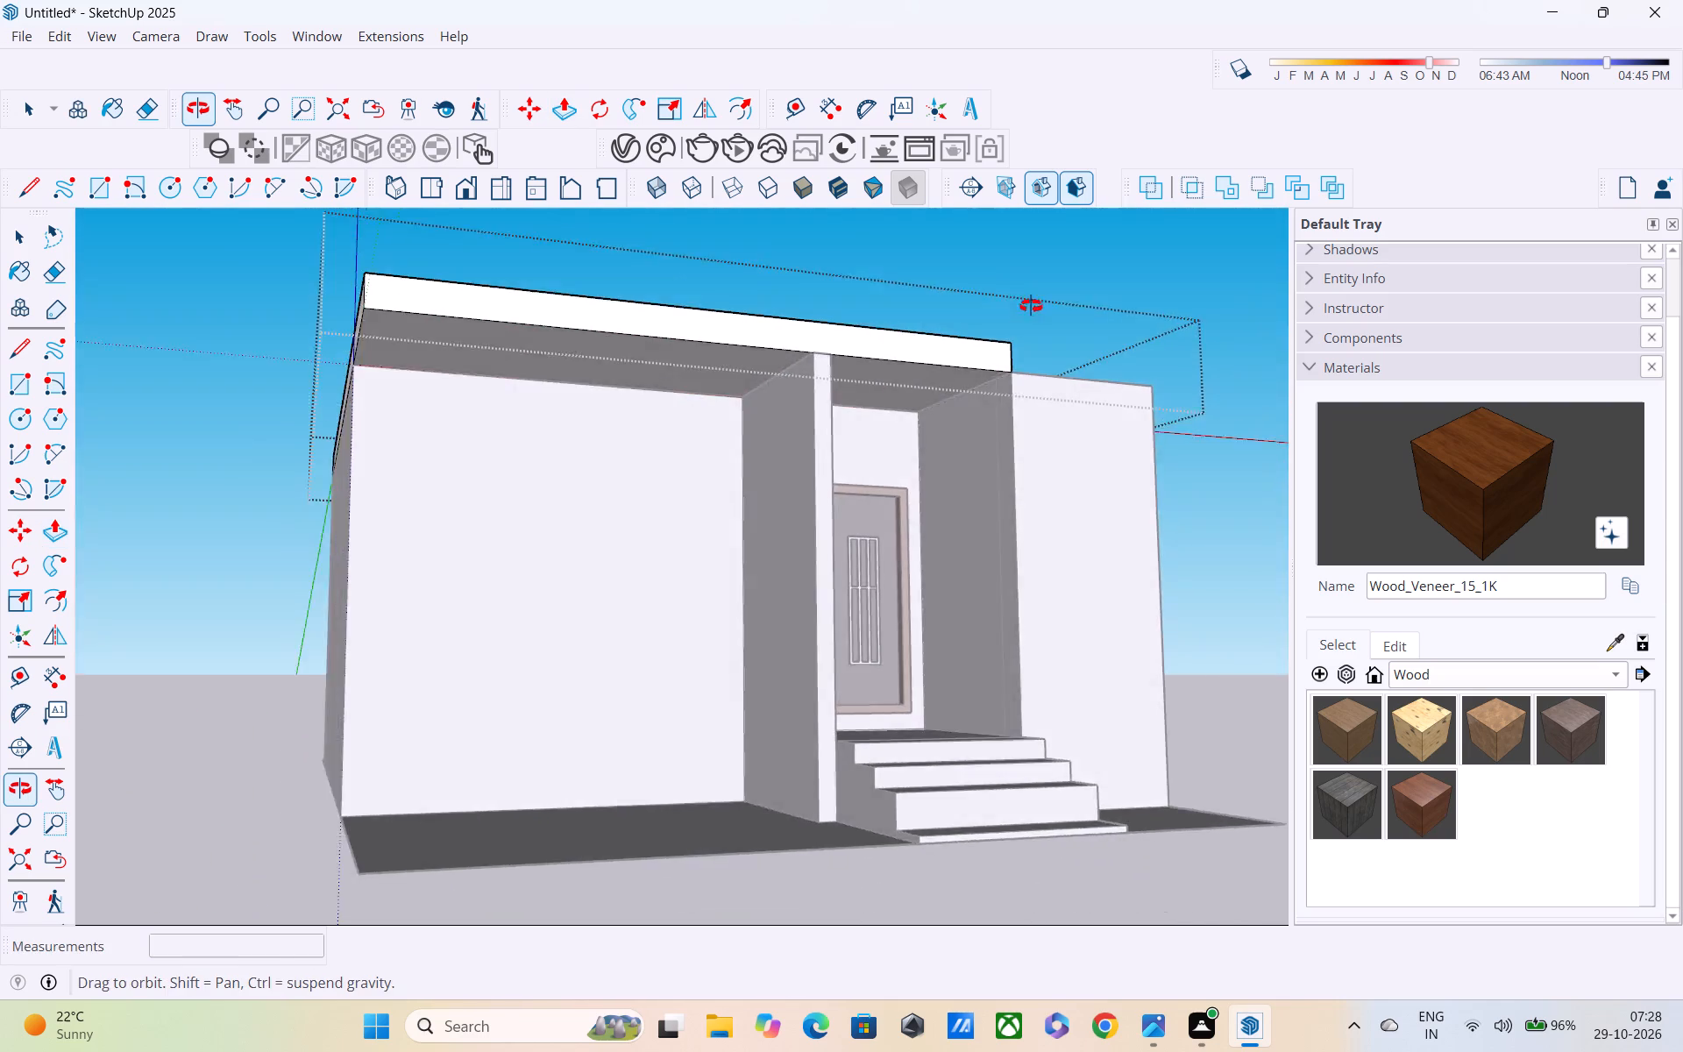
middle_drag(1031, 306, 1038, 290)
scroll(1036, 295, down, 6)
middle_drag(984, 366, 776, 500)
scroll(775, 500, up, 1)
key(space)
scroll(774, 500, down, 4)
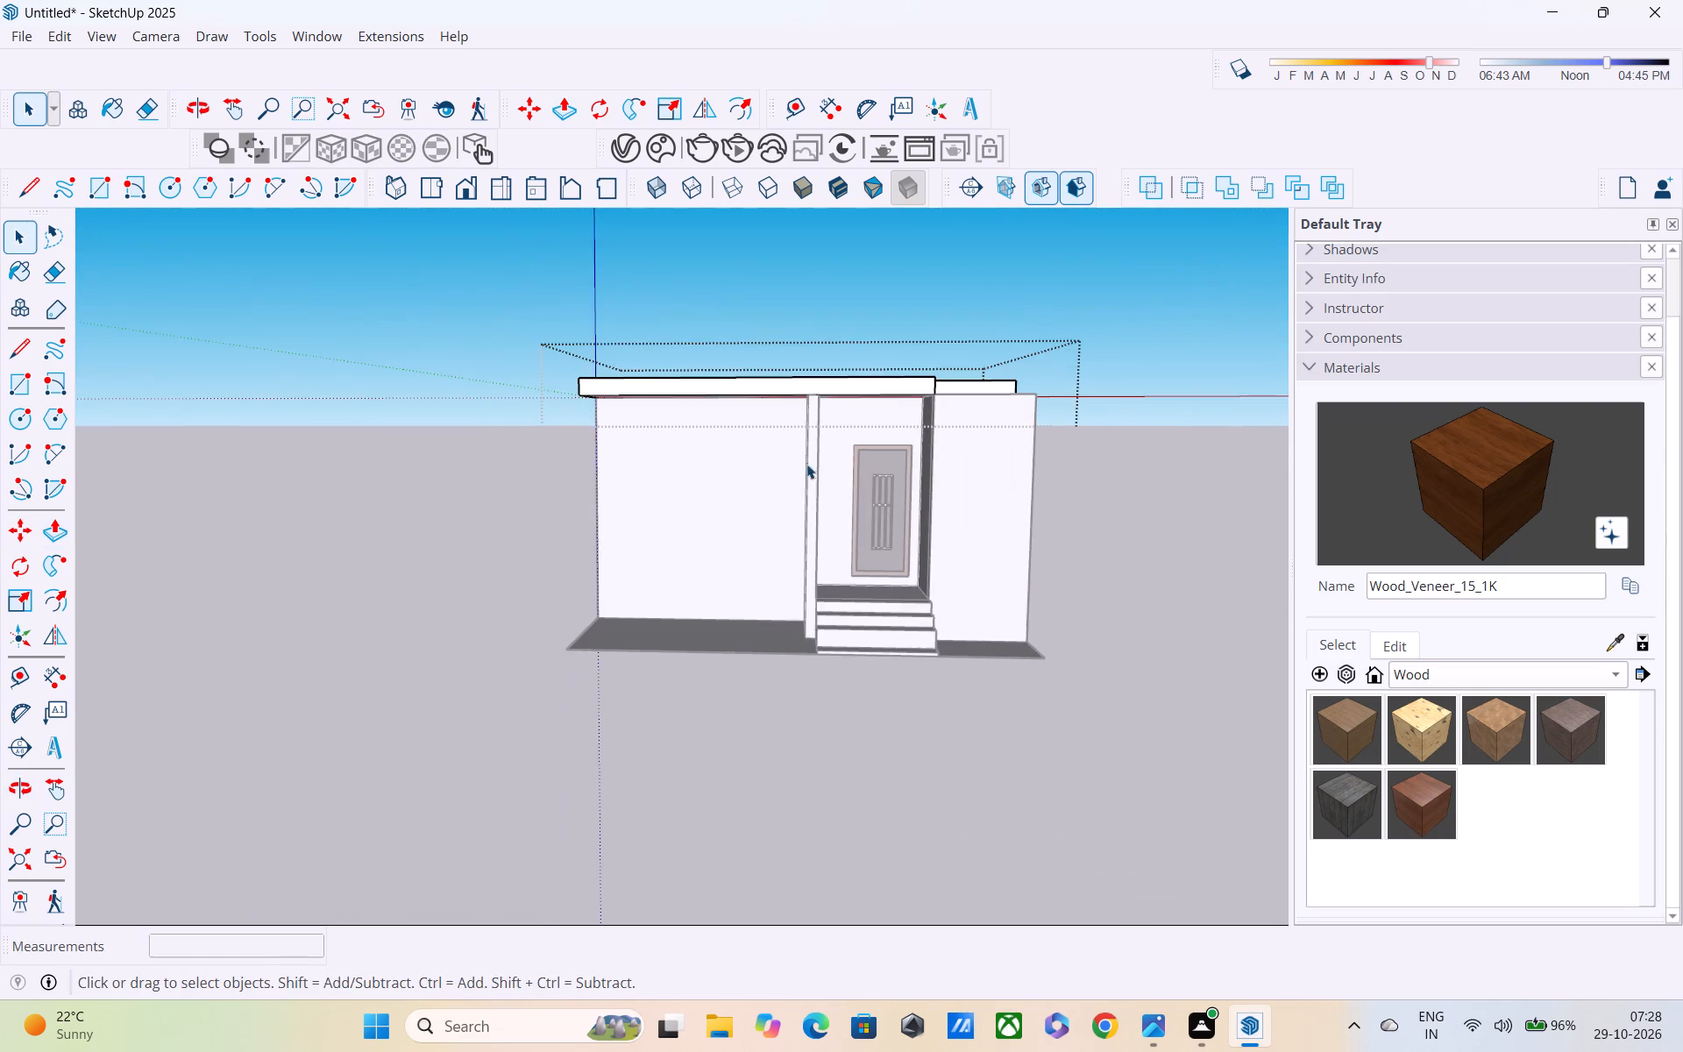
middle_drag(808, 471, 333, 913)
scroll(416, 781, down, 3)
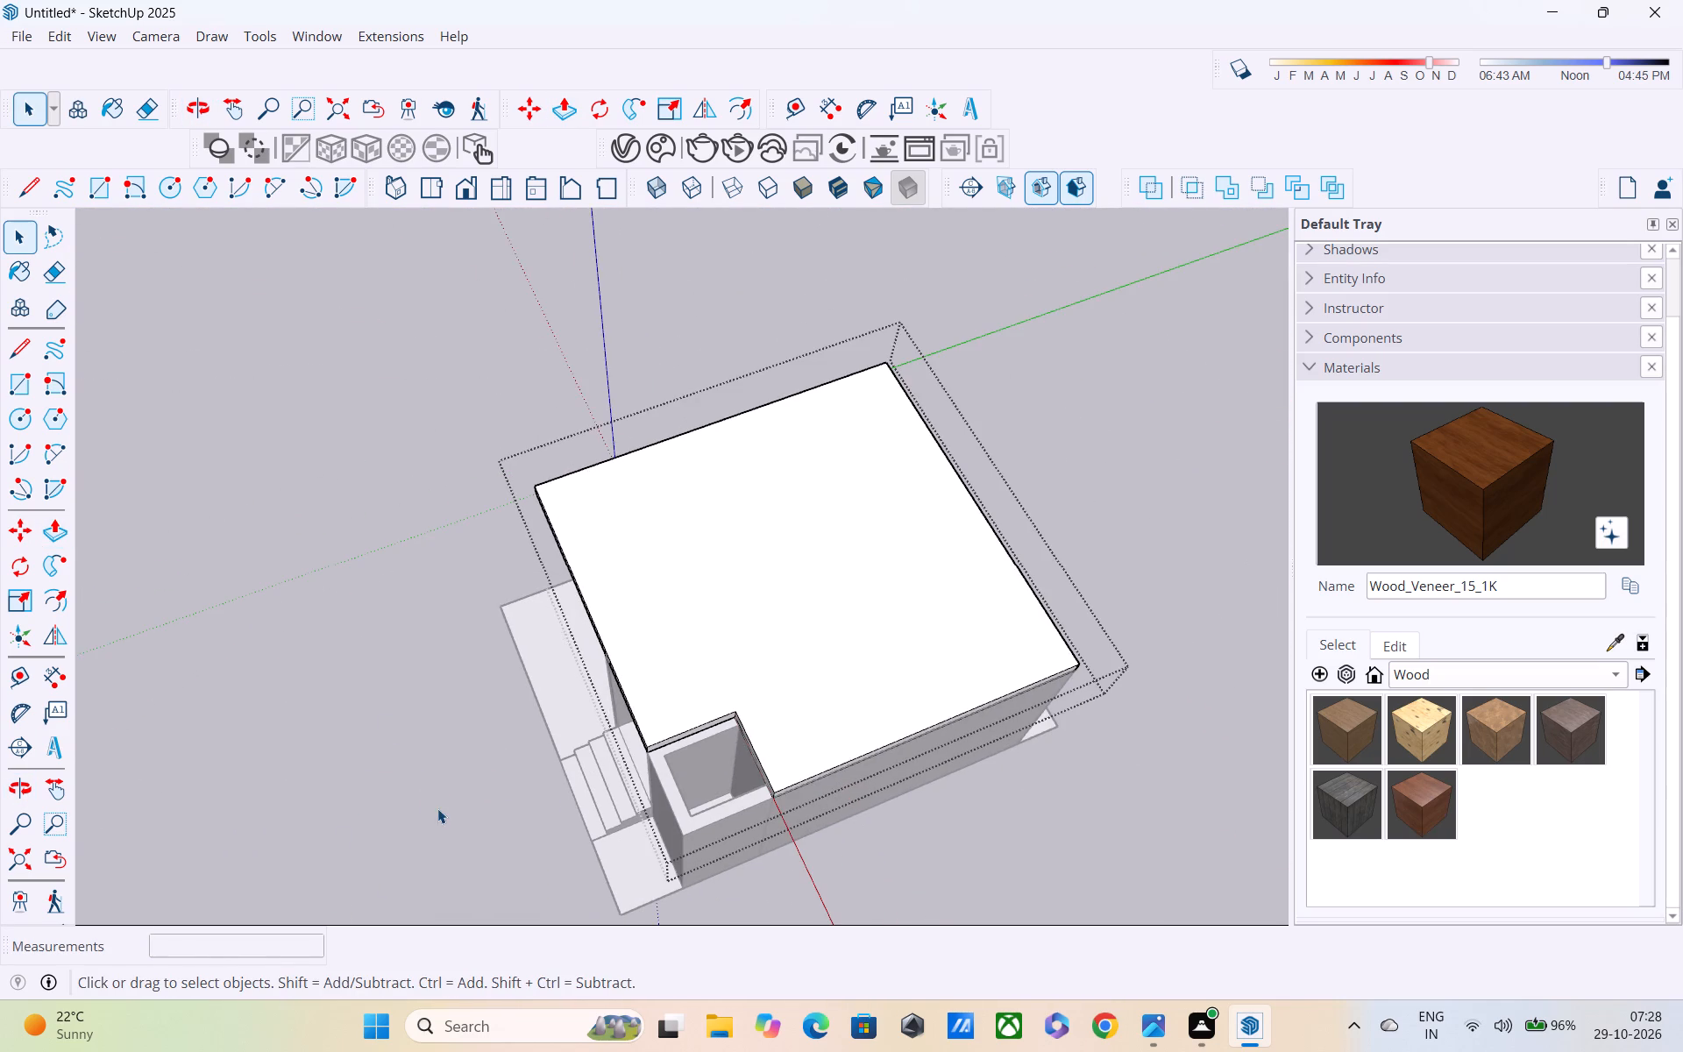
shift+middle_drag(437, 808, 431, 615)
scroll(431, 618, down, 6)
shift+middle_drag(427, 650, 343, 760)
scroll(342, 746, up, 1)
middle_drag(407, 790, 379, 790)
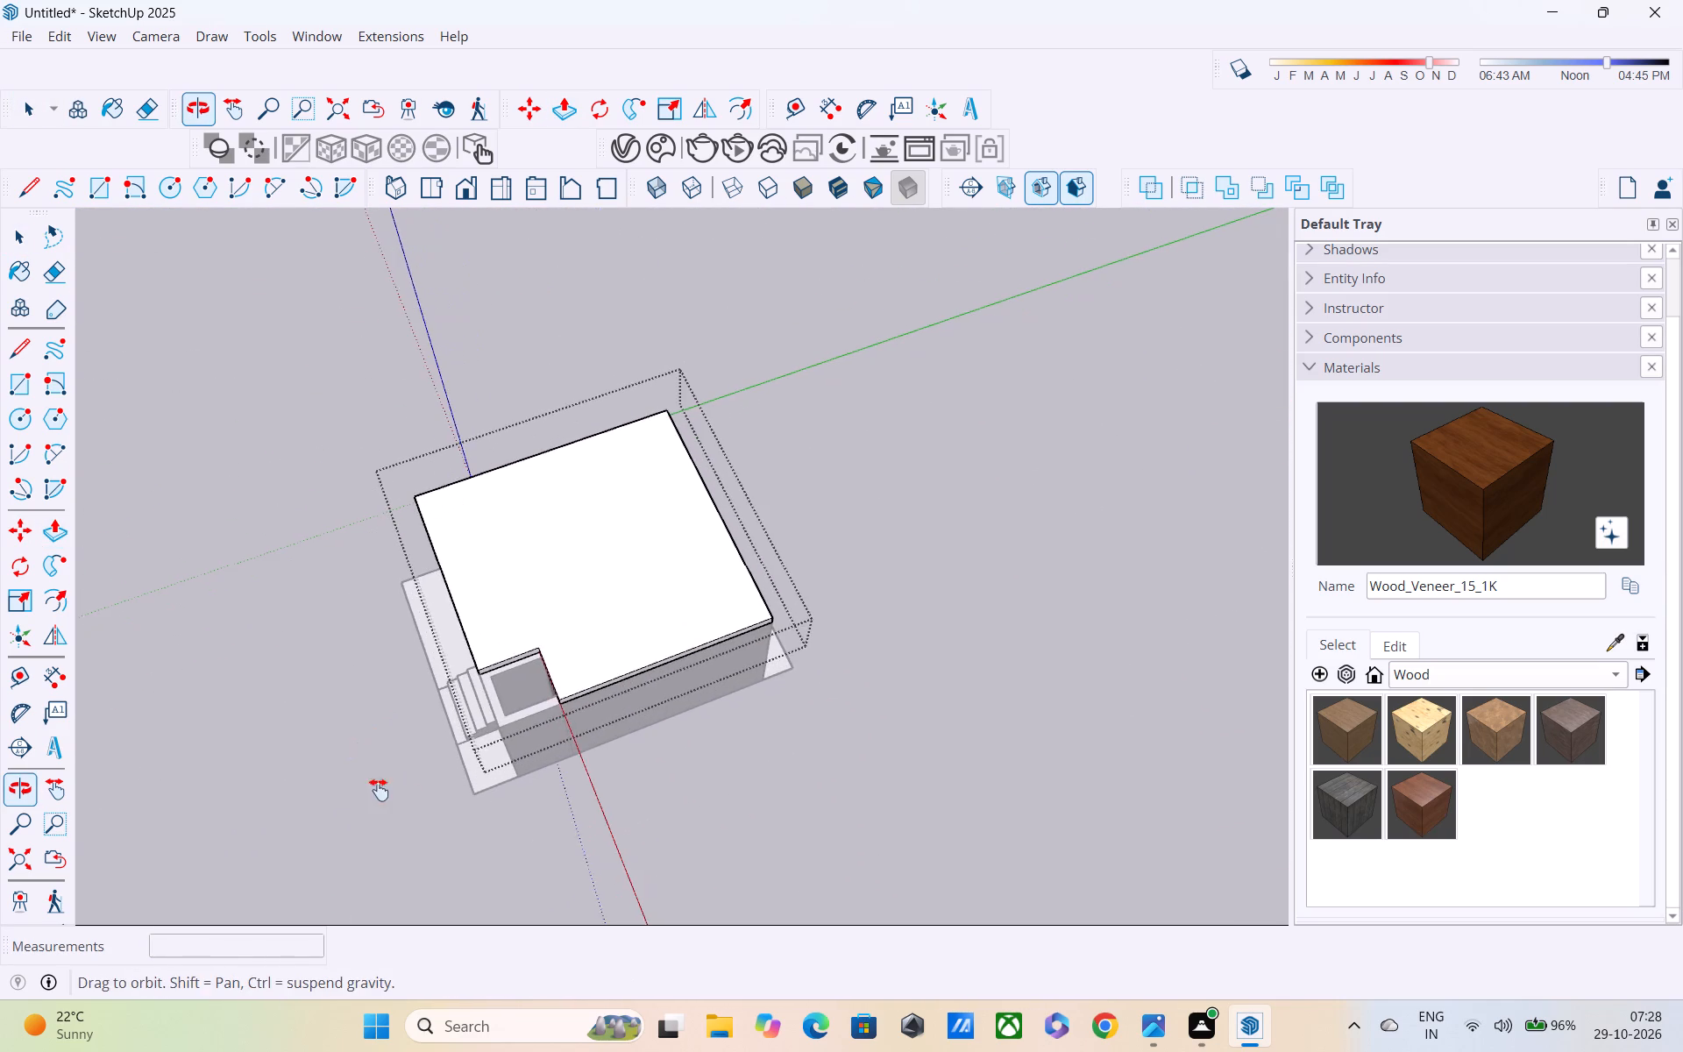
middle_drag(379, 790, 101, 667)
scroll(104, 667, down, 8)
middle_drag(362, 704, 807, 361)
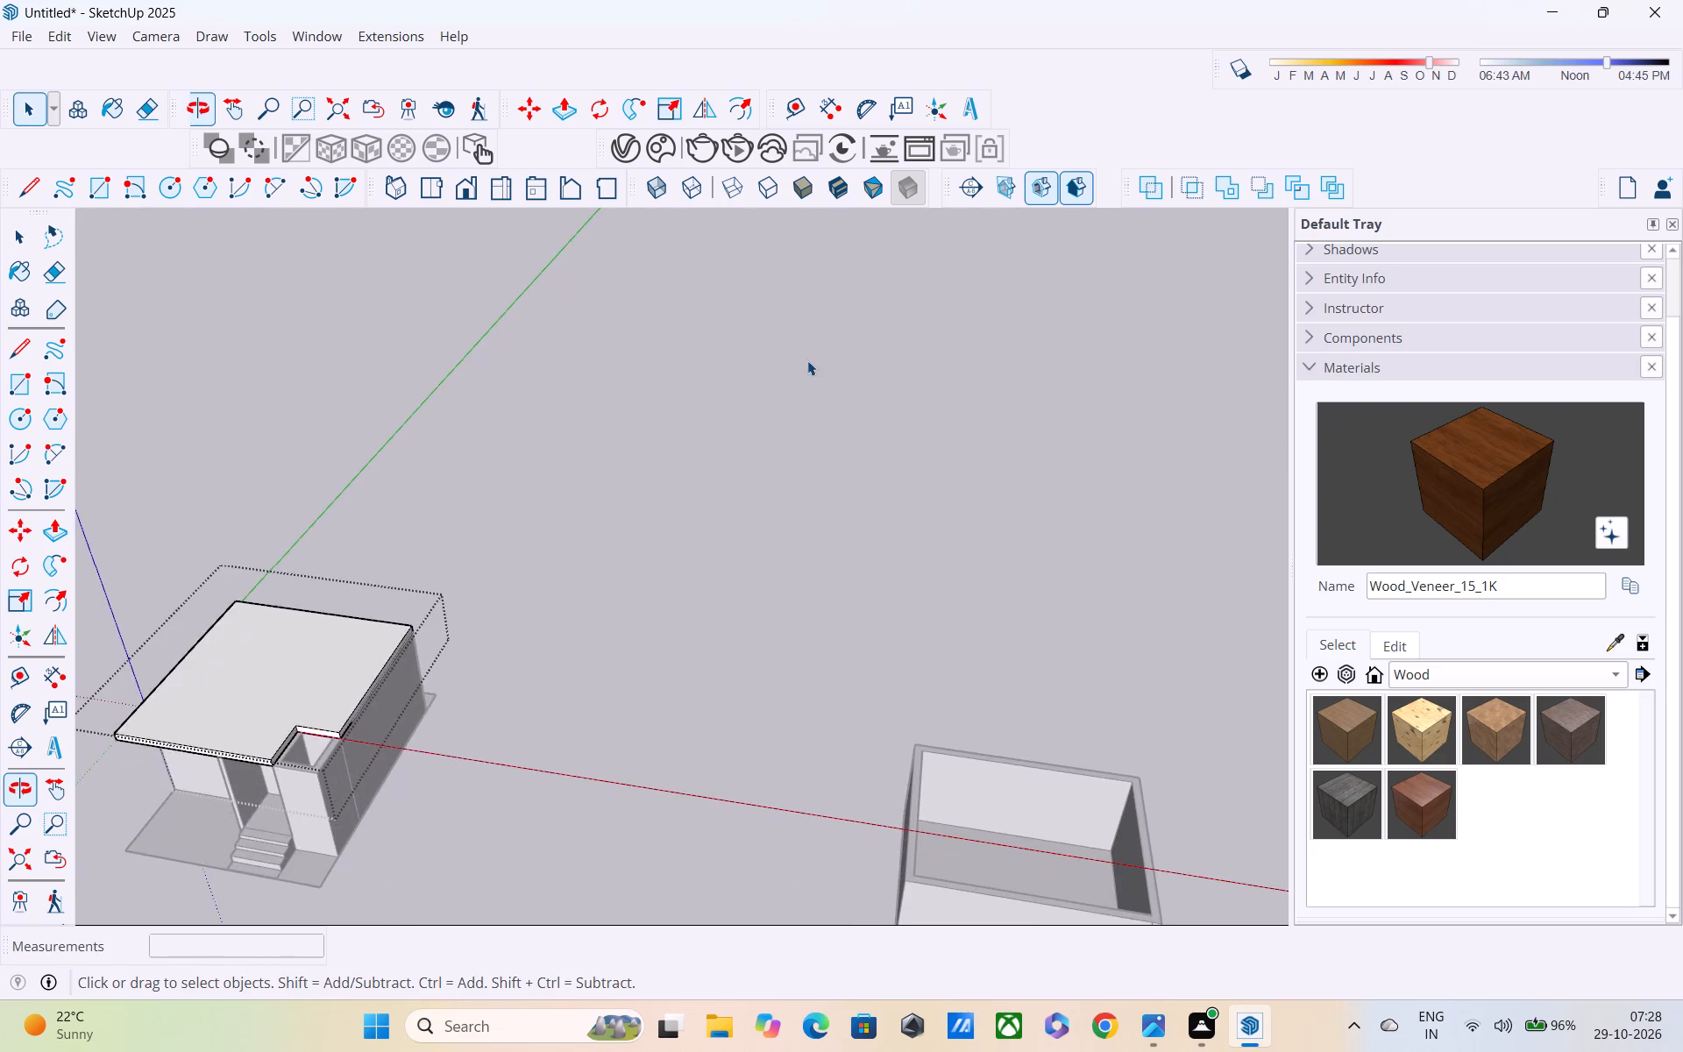
scroll(806, 360, down, 7)
key(space)
click(905, 499)
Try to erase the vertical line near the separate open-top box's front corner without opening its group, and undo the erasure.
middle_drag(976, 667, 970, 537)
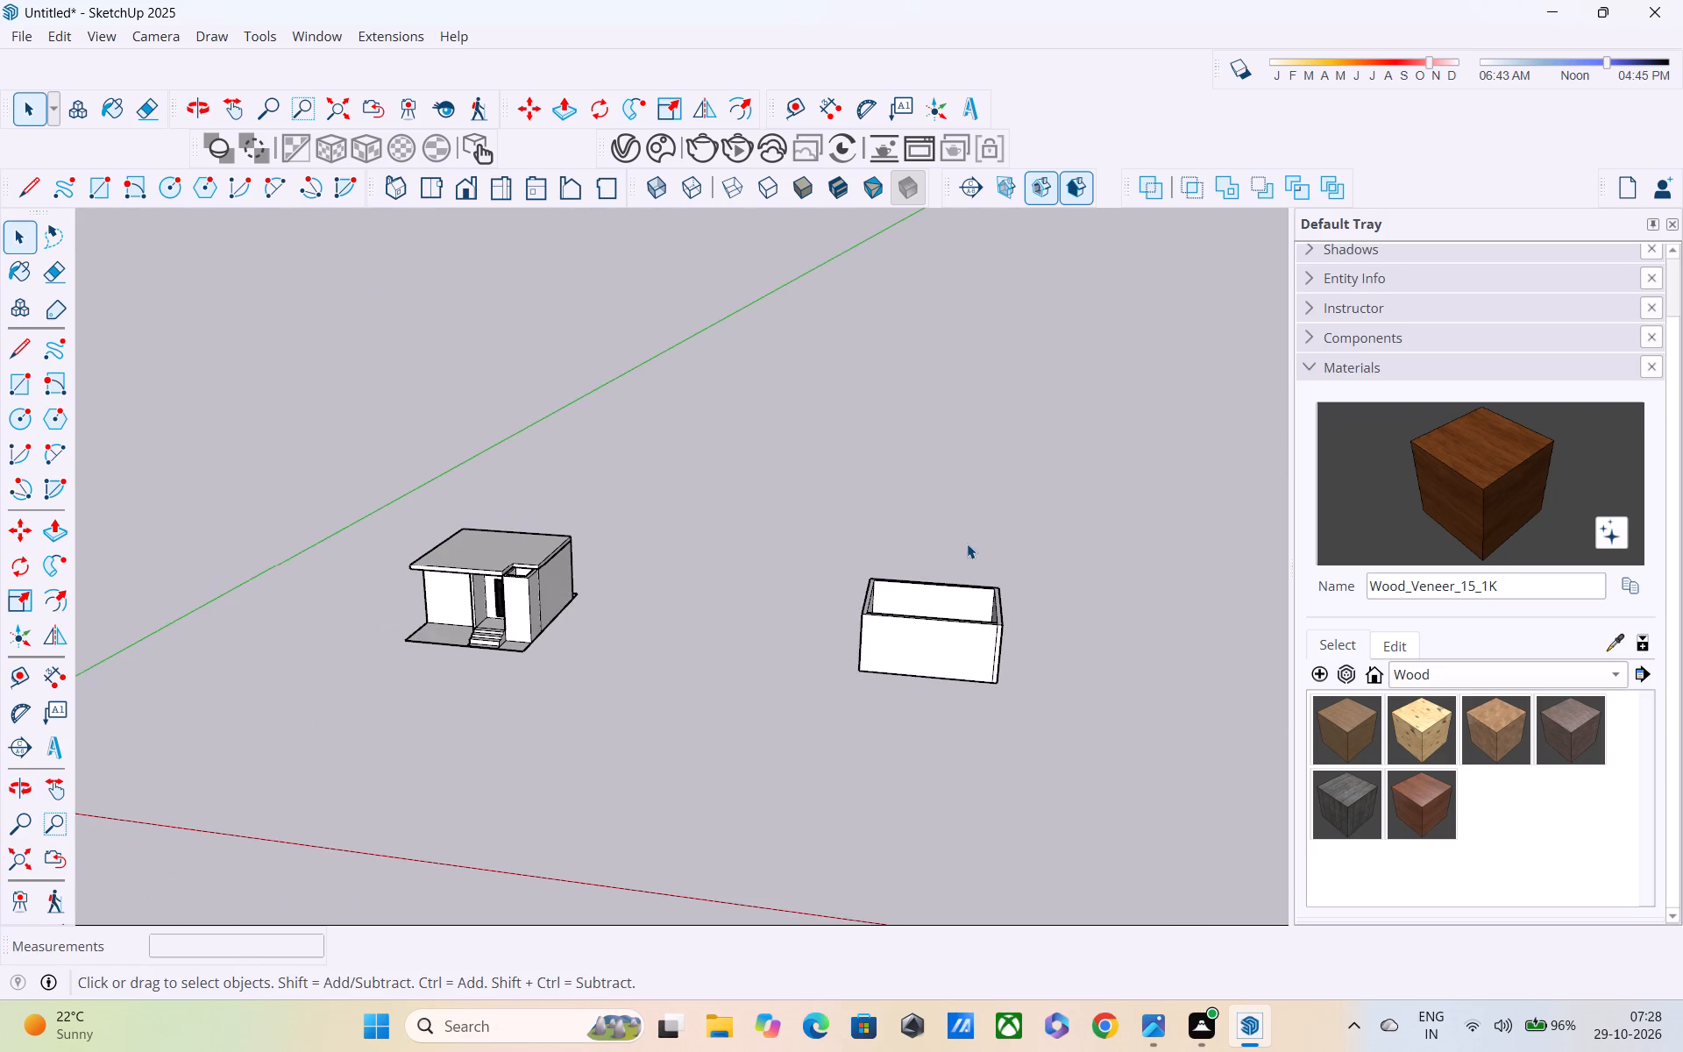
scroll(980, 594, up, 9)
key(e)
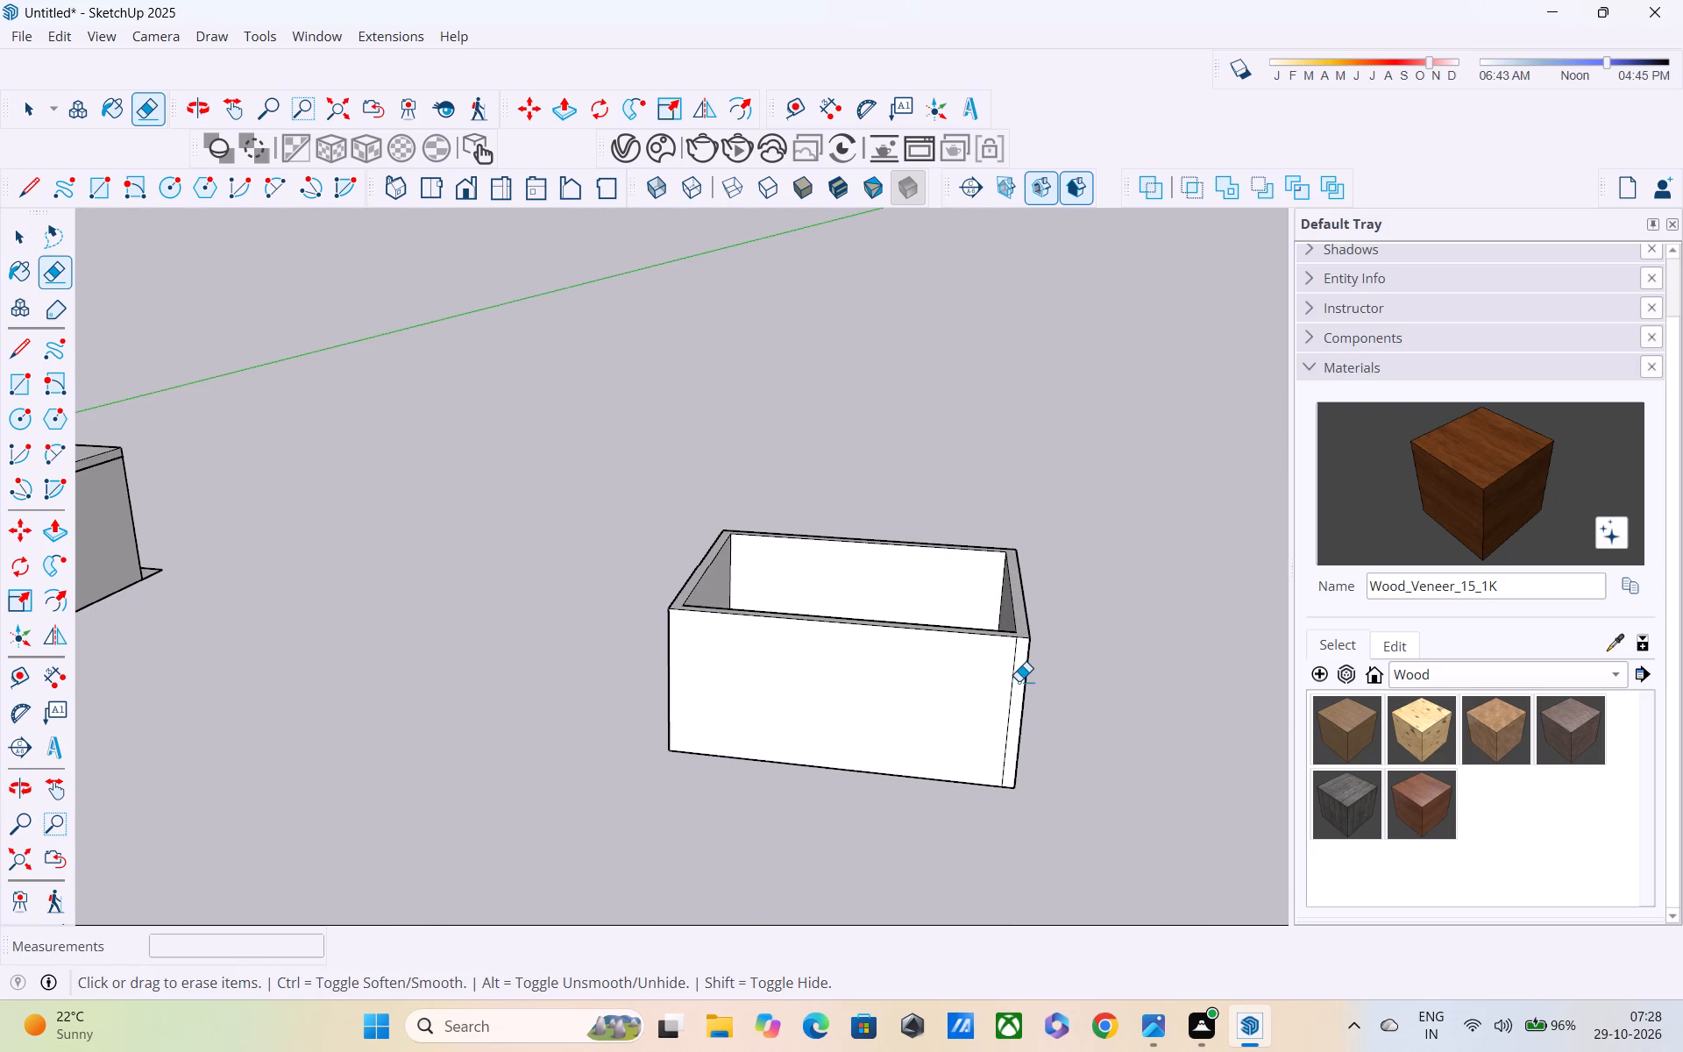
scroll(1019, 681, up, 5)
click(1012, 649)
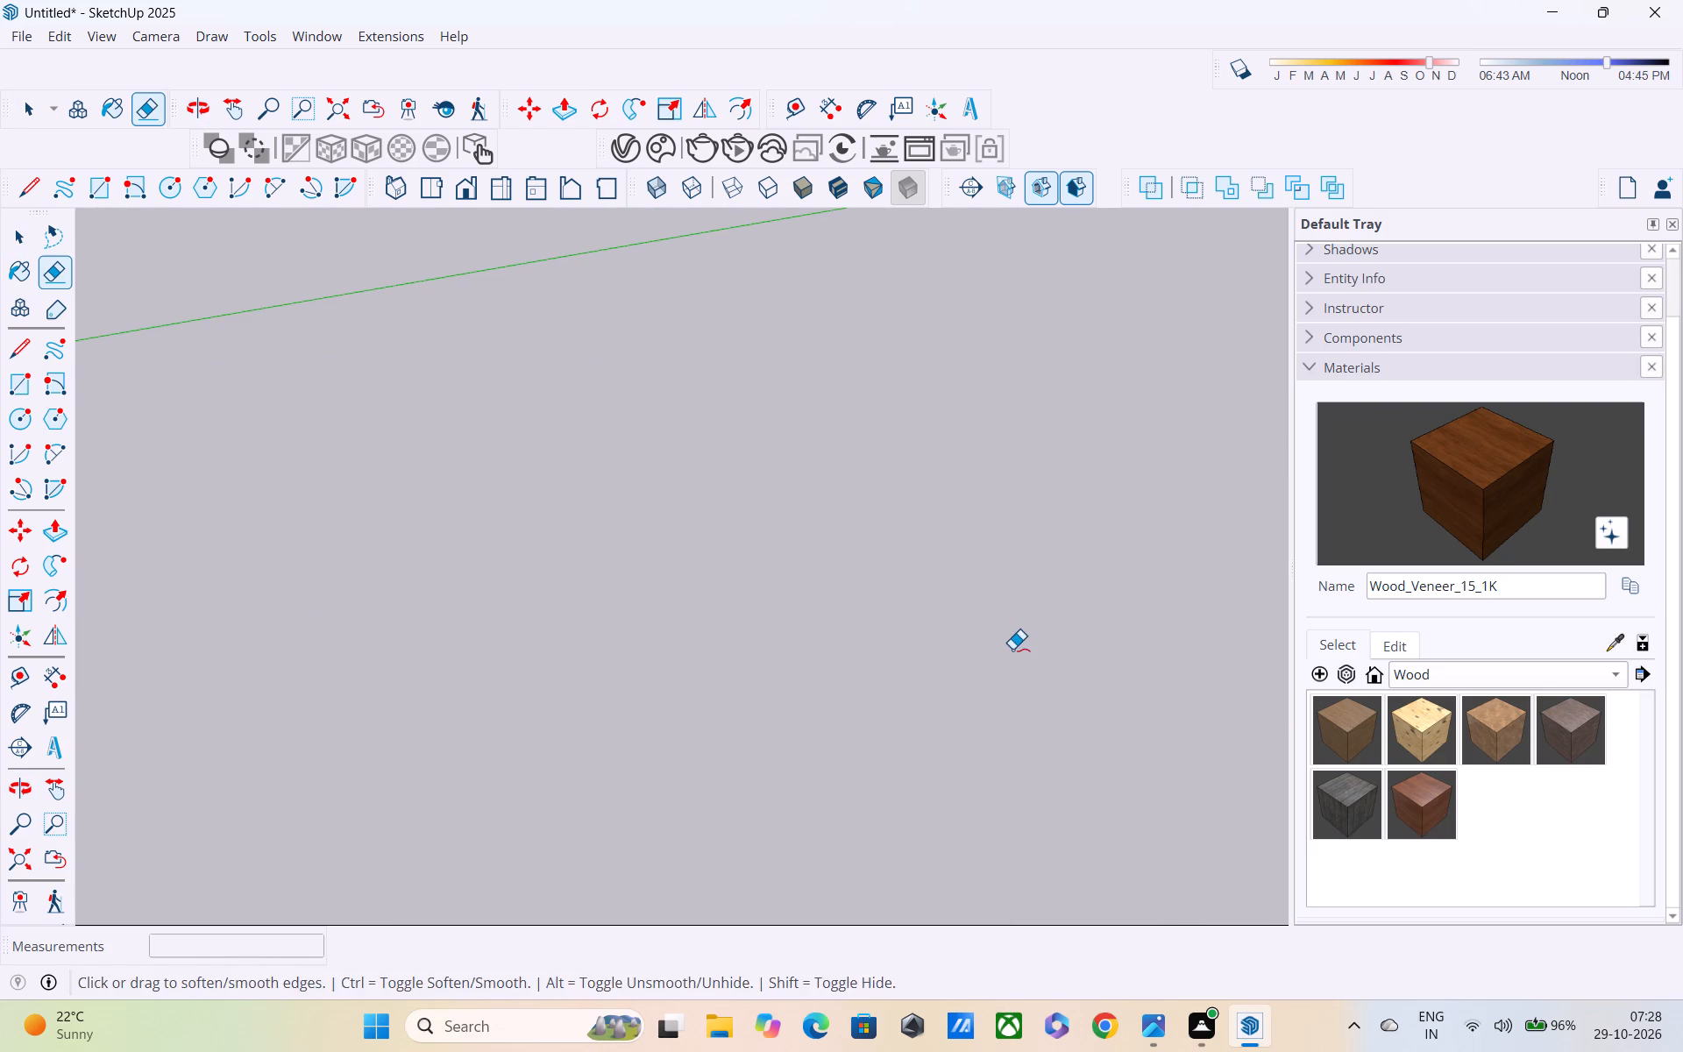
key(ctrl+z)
Open the separate open-top box group, erase the extra vertical line near its front corner, and close the group.
double_click(950, 690)
key(space)
double_click(949, 691)
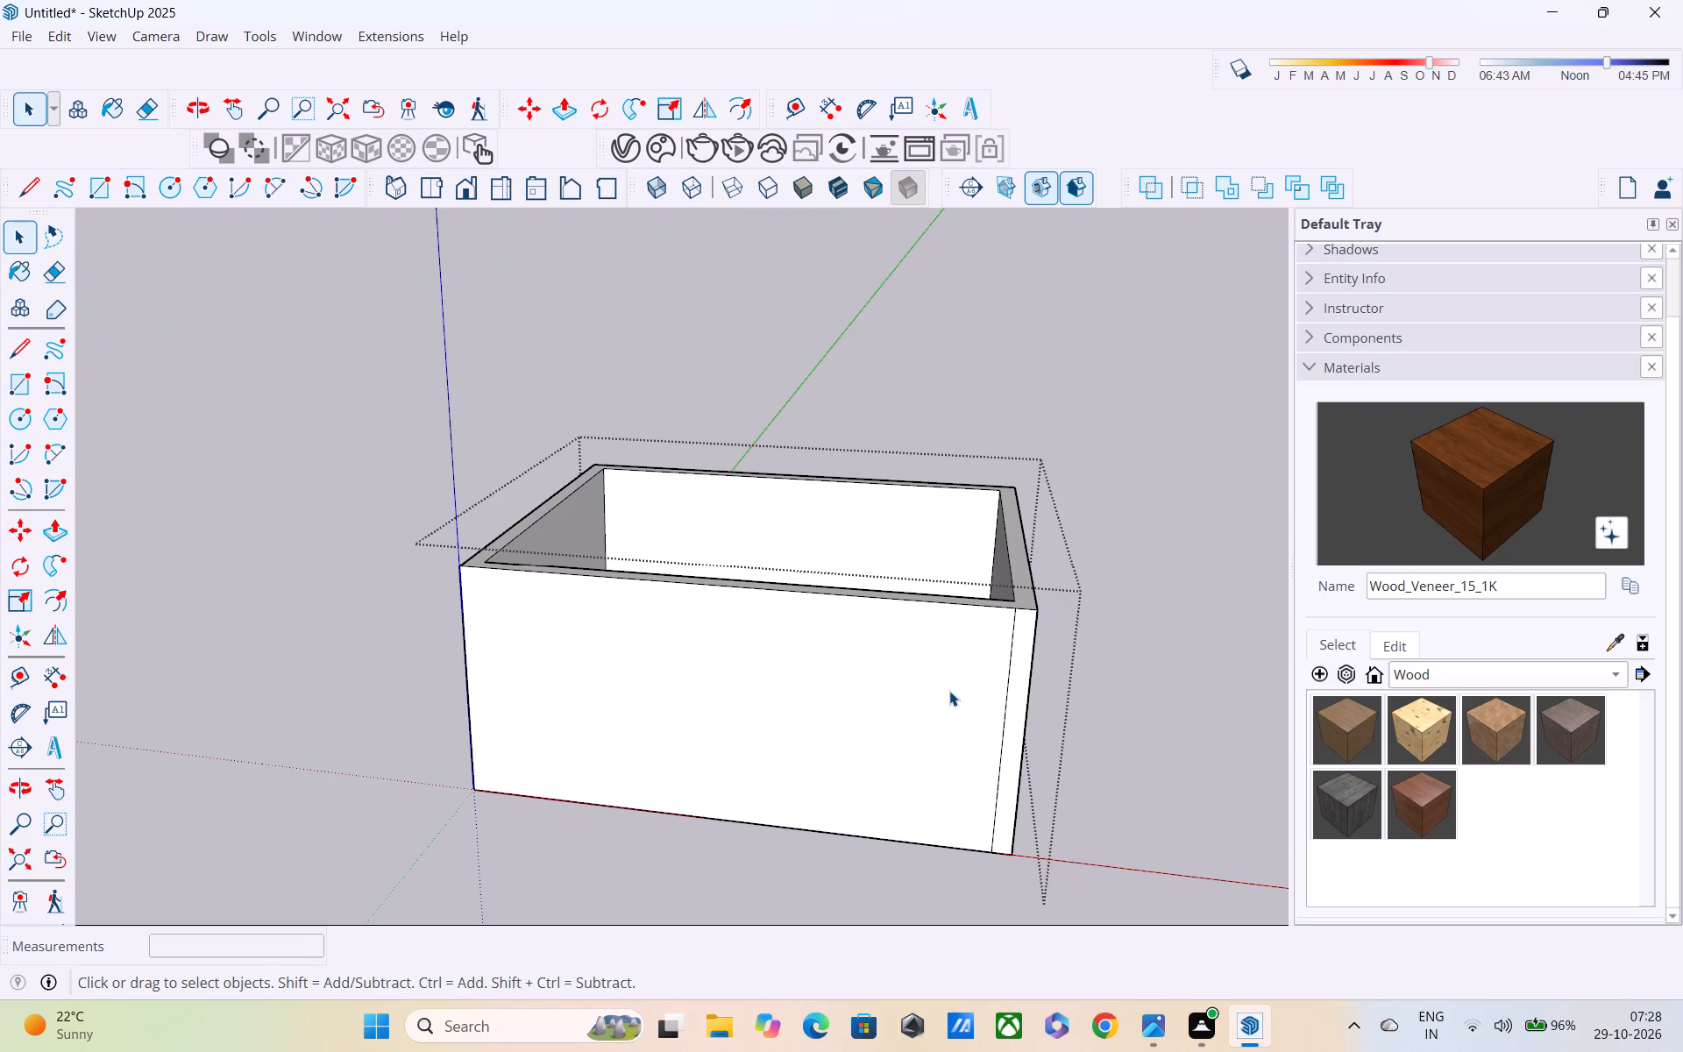
key(e)
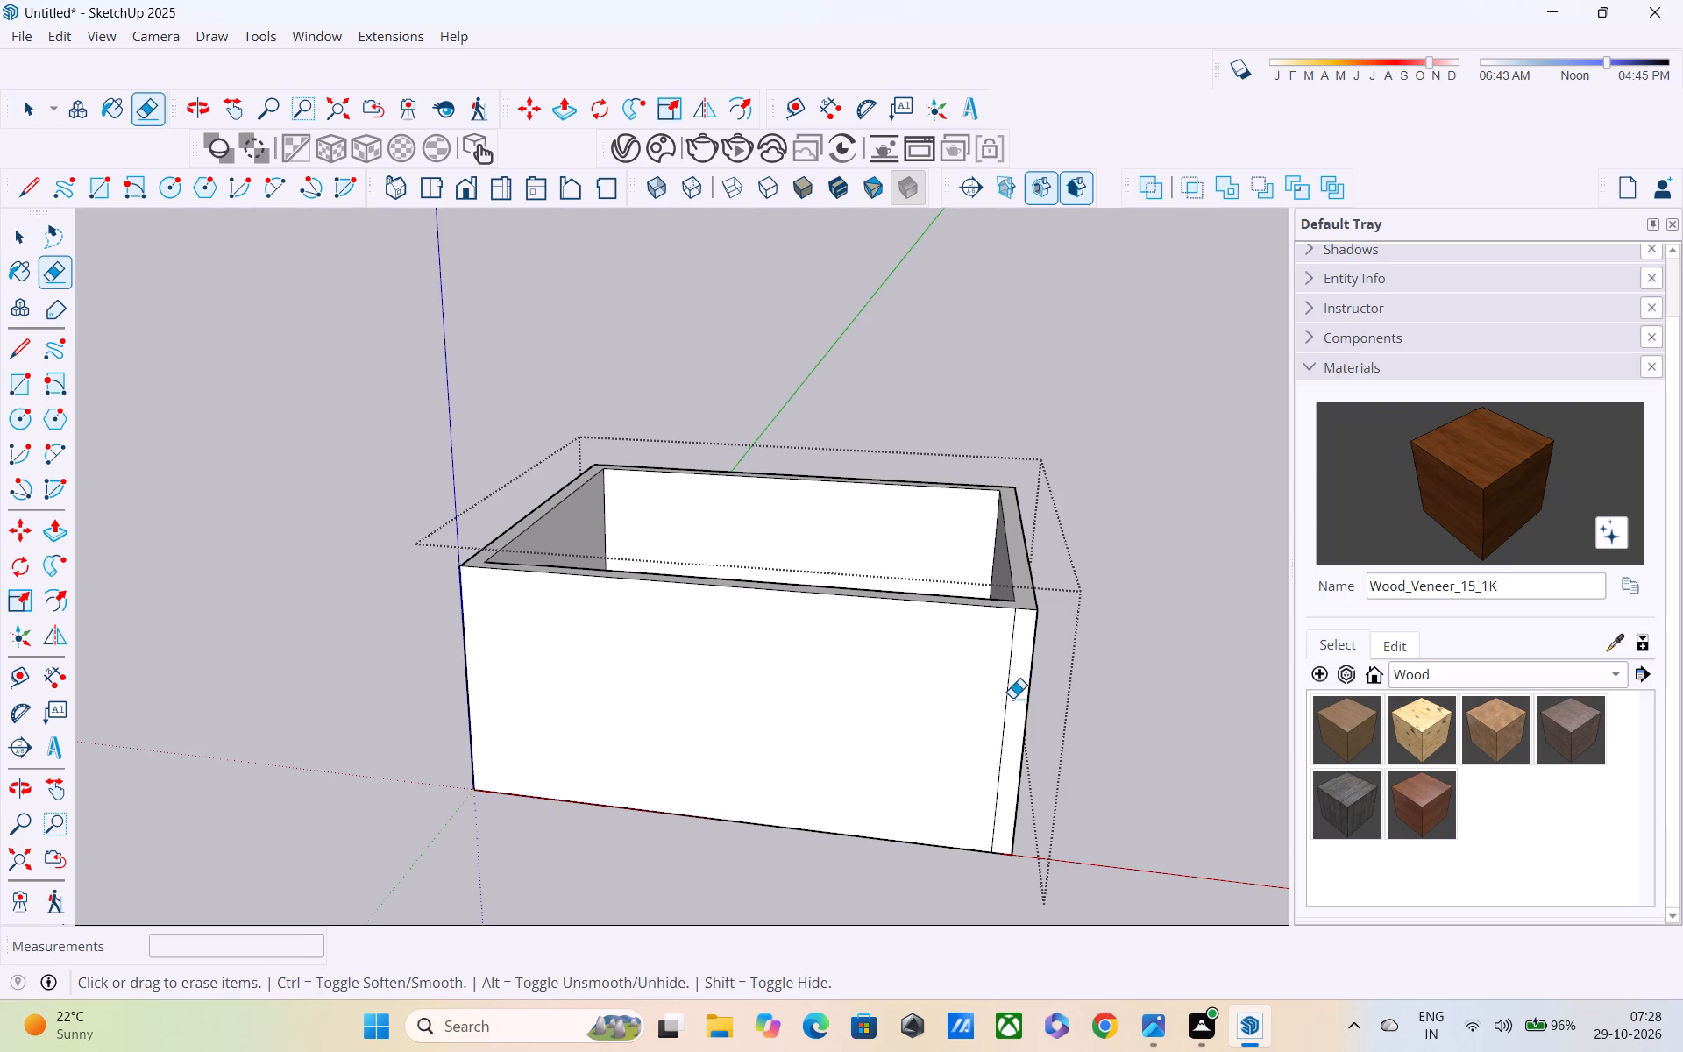
click(1012, 686)
click(1008, 663)
scroll(1008, 663, down, 6)
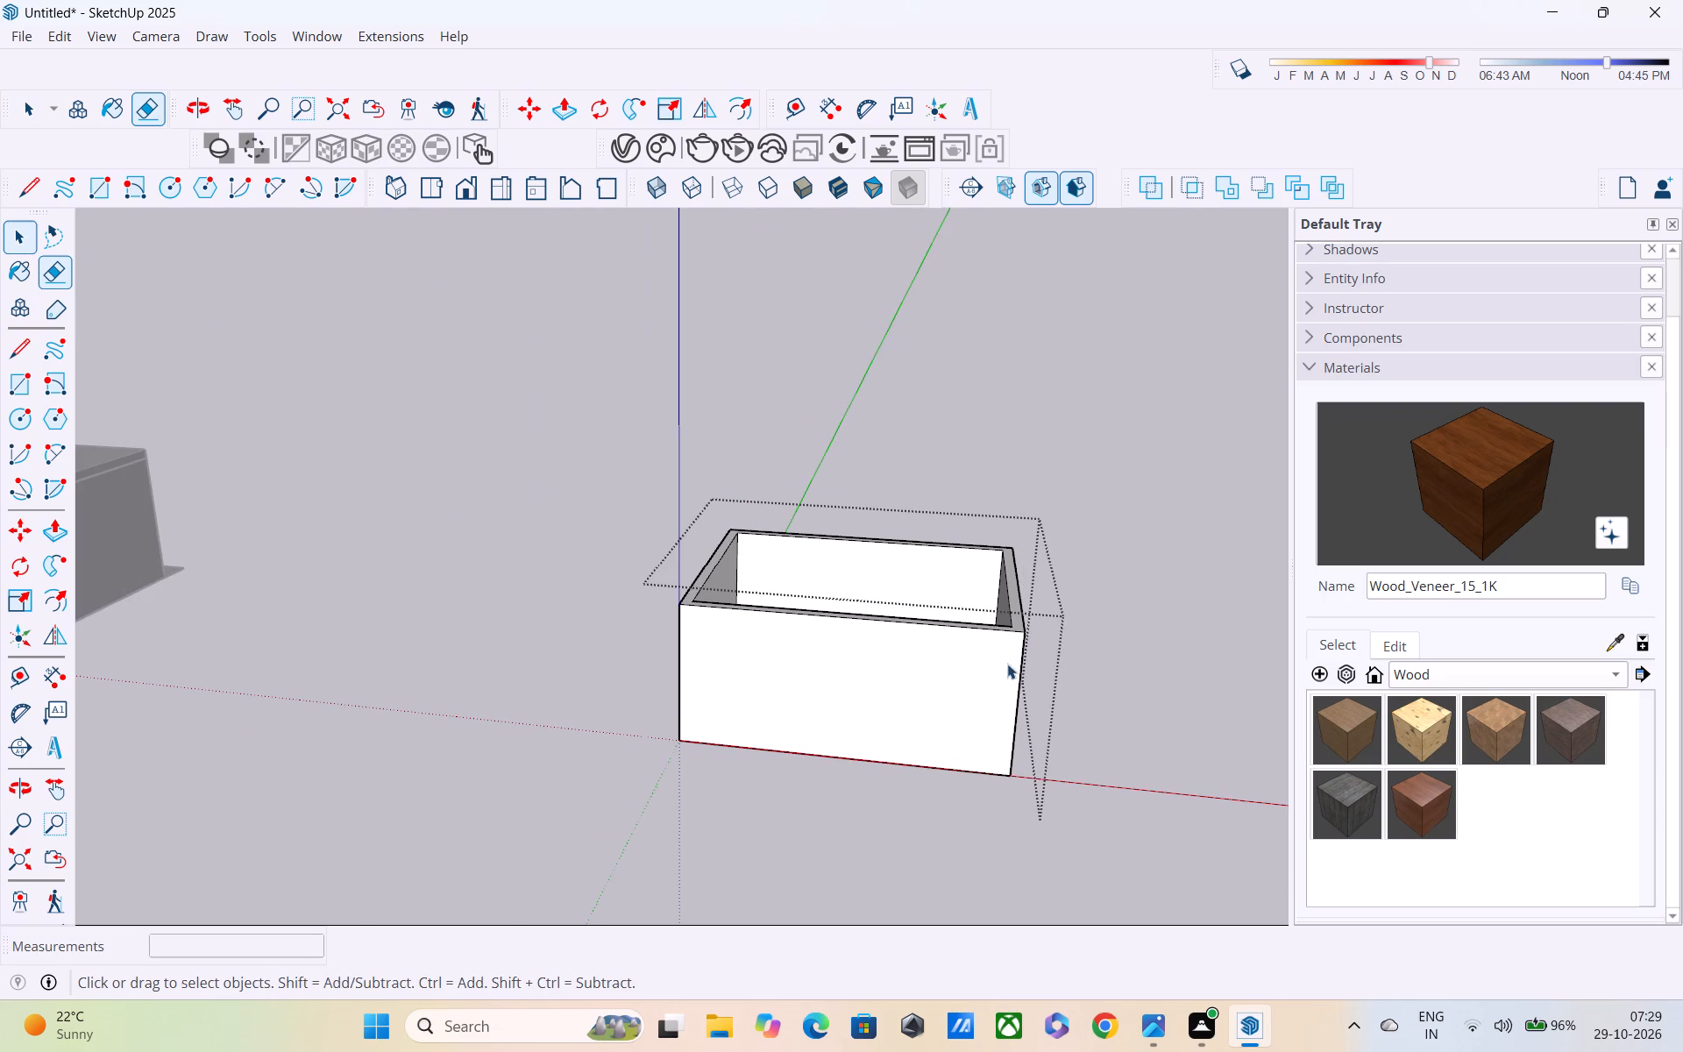
key(space)
middle_drag(1034, 615, 1345, 629)
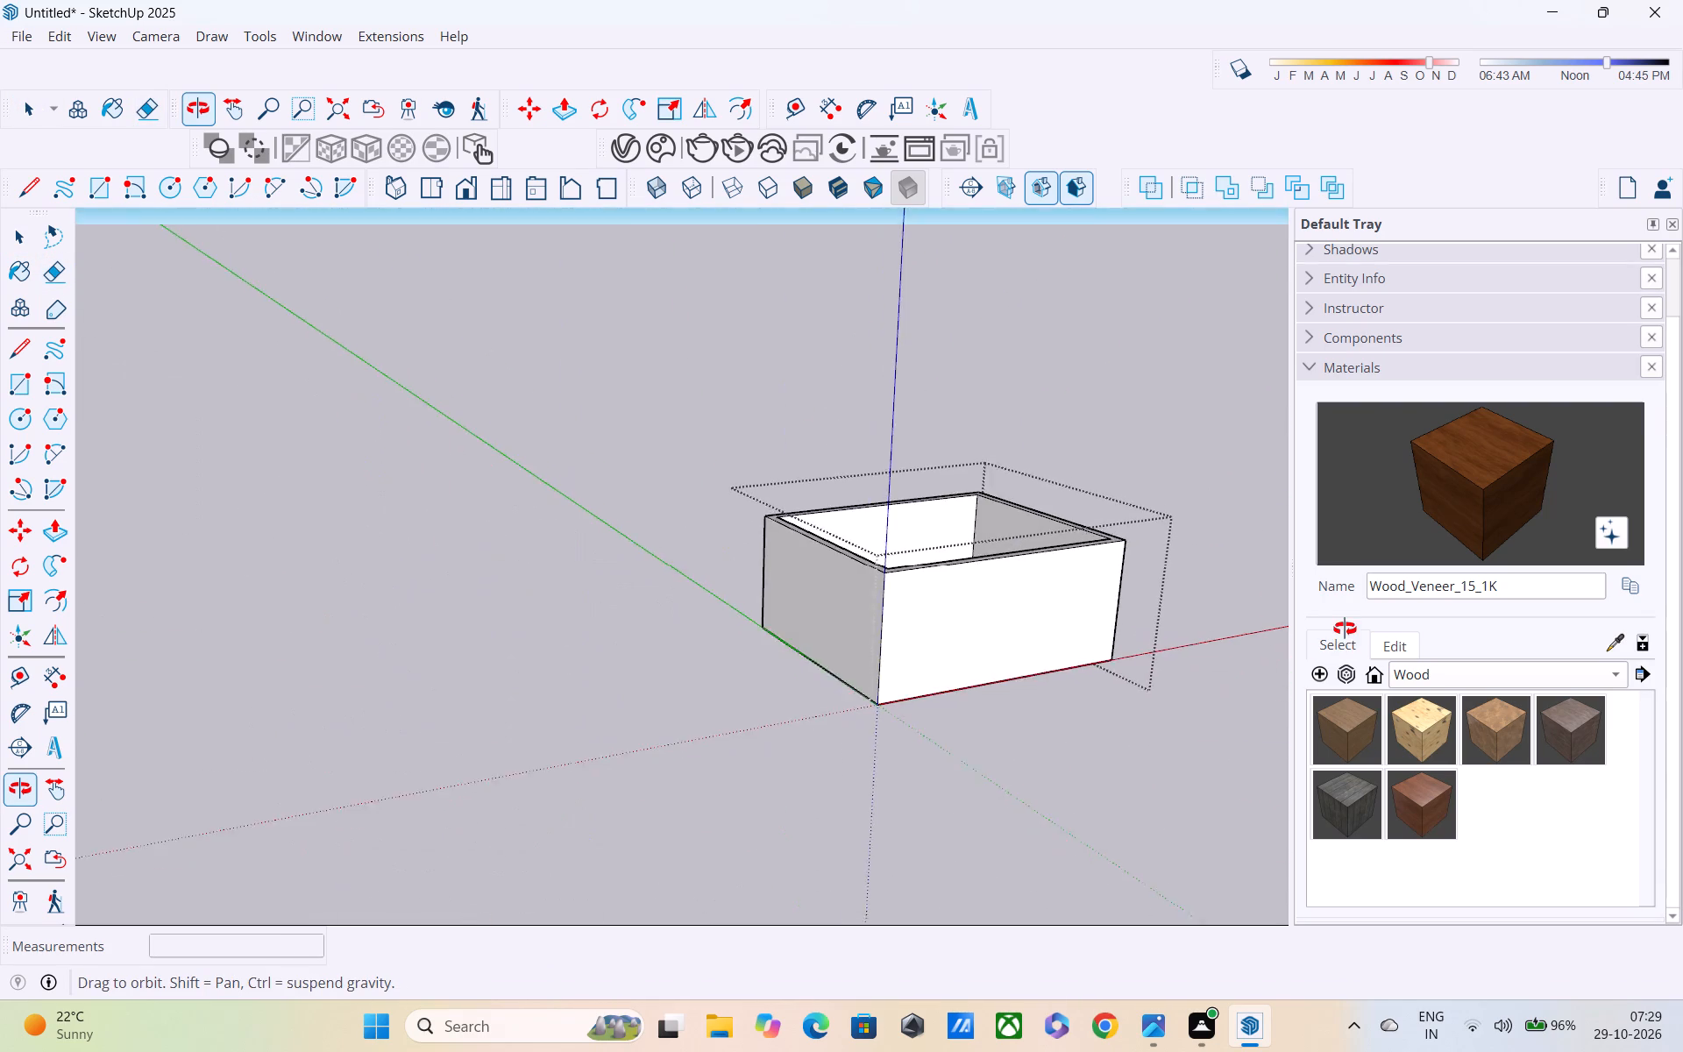
middle_drag(1345, 629, 1209, 558)
key(space)
click(1173, 557)
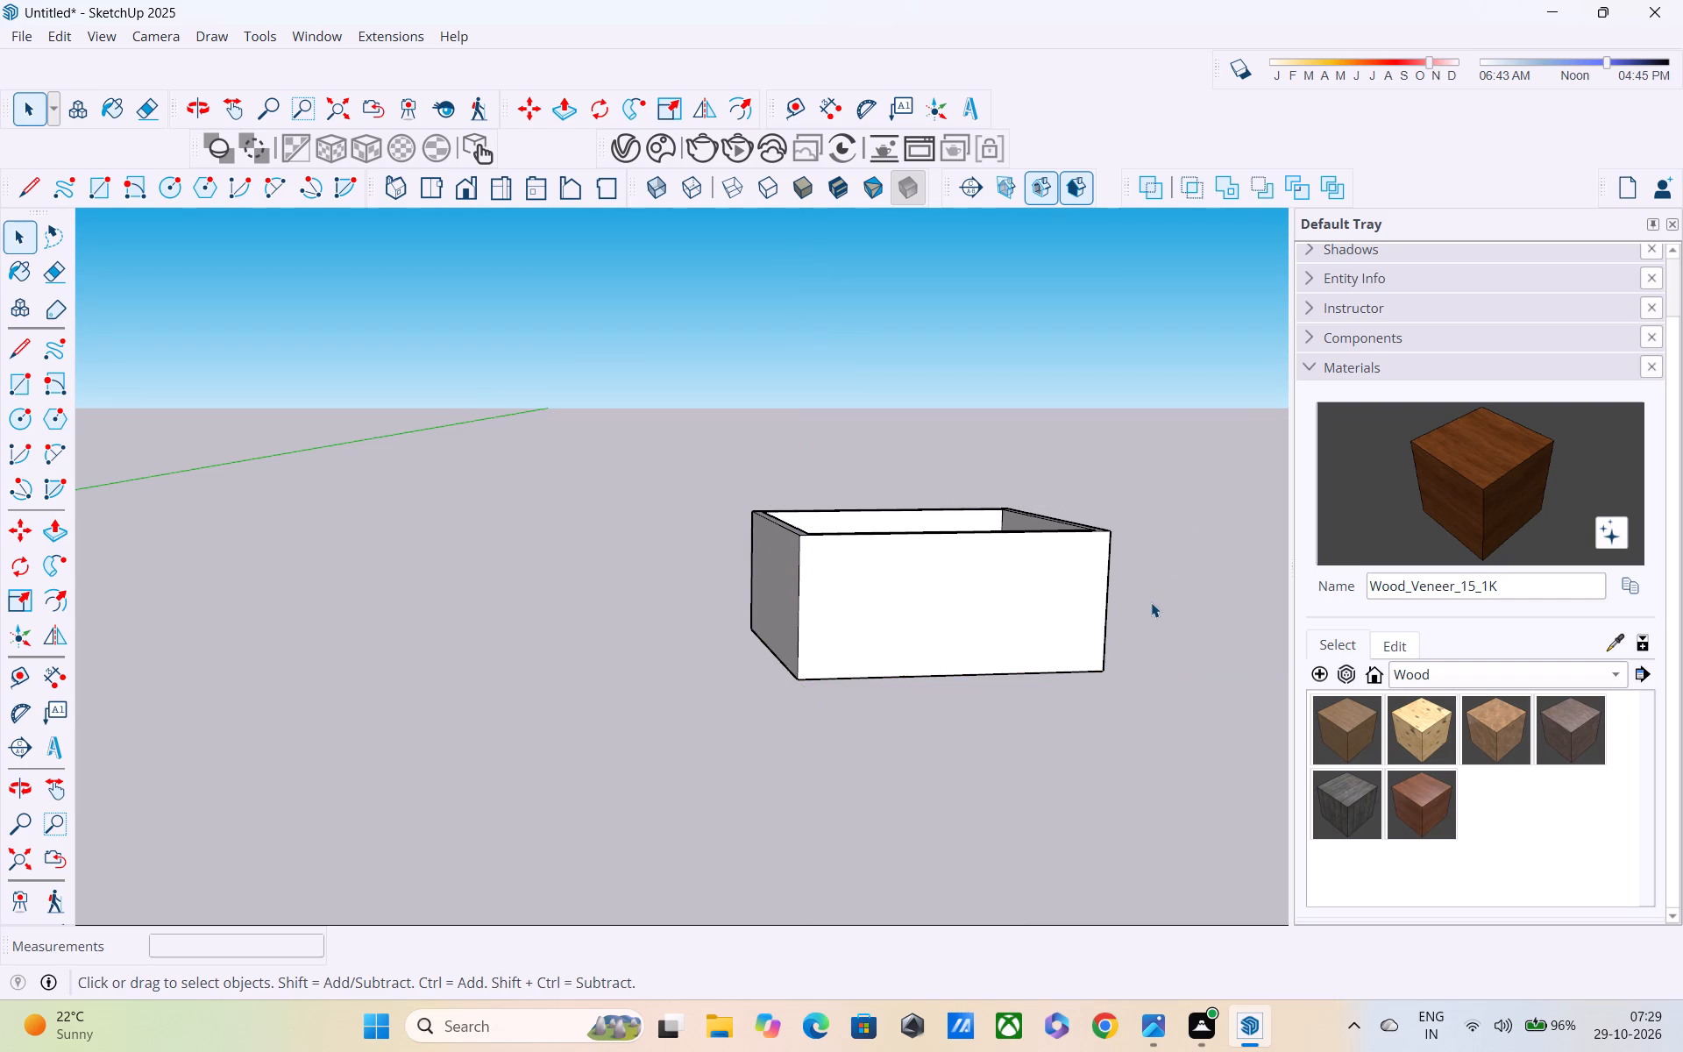
Move the open-top box by its bottom front corner onto the roof slab, at the slab notch's rear outer corner, as the upper storey.
key(m)
click(1103, 669)
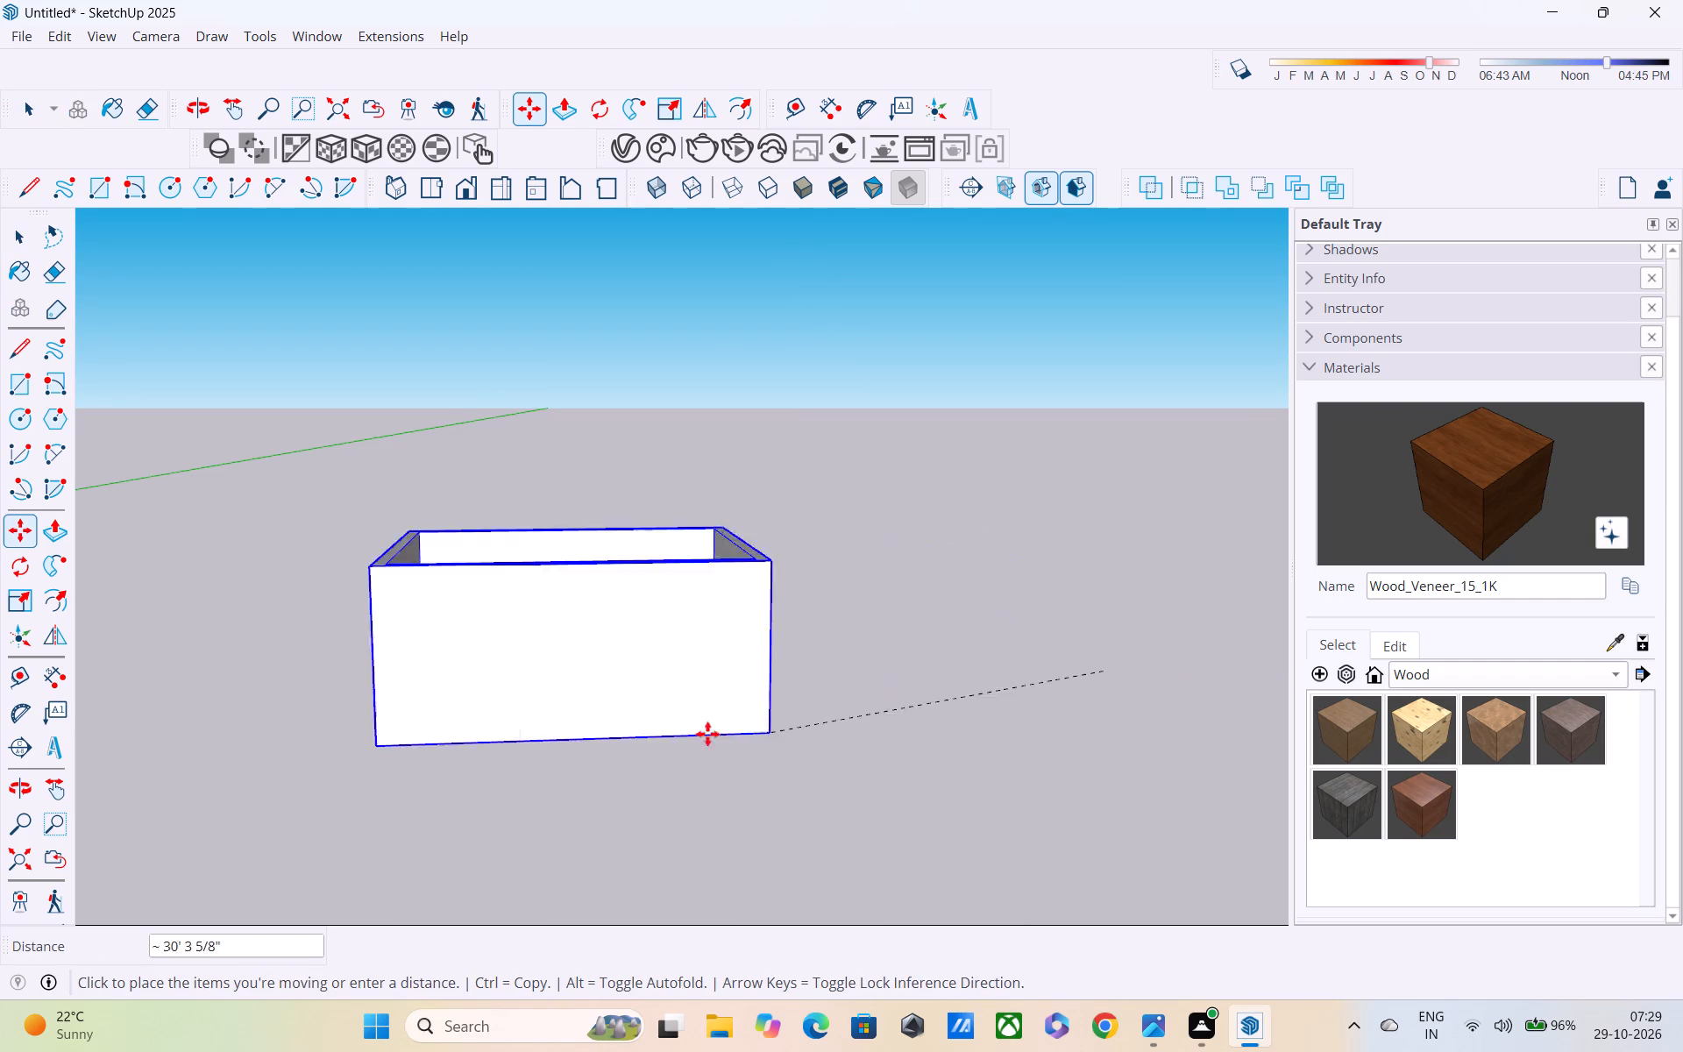
scroll(642, 696, down, 4)
shift+middle_drag(640, 693, 1063, 724)
middle_drag(805, 570, 803, 794)
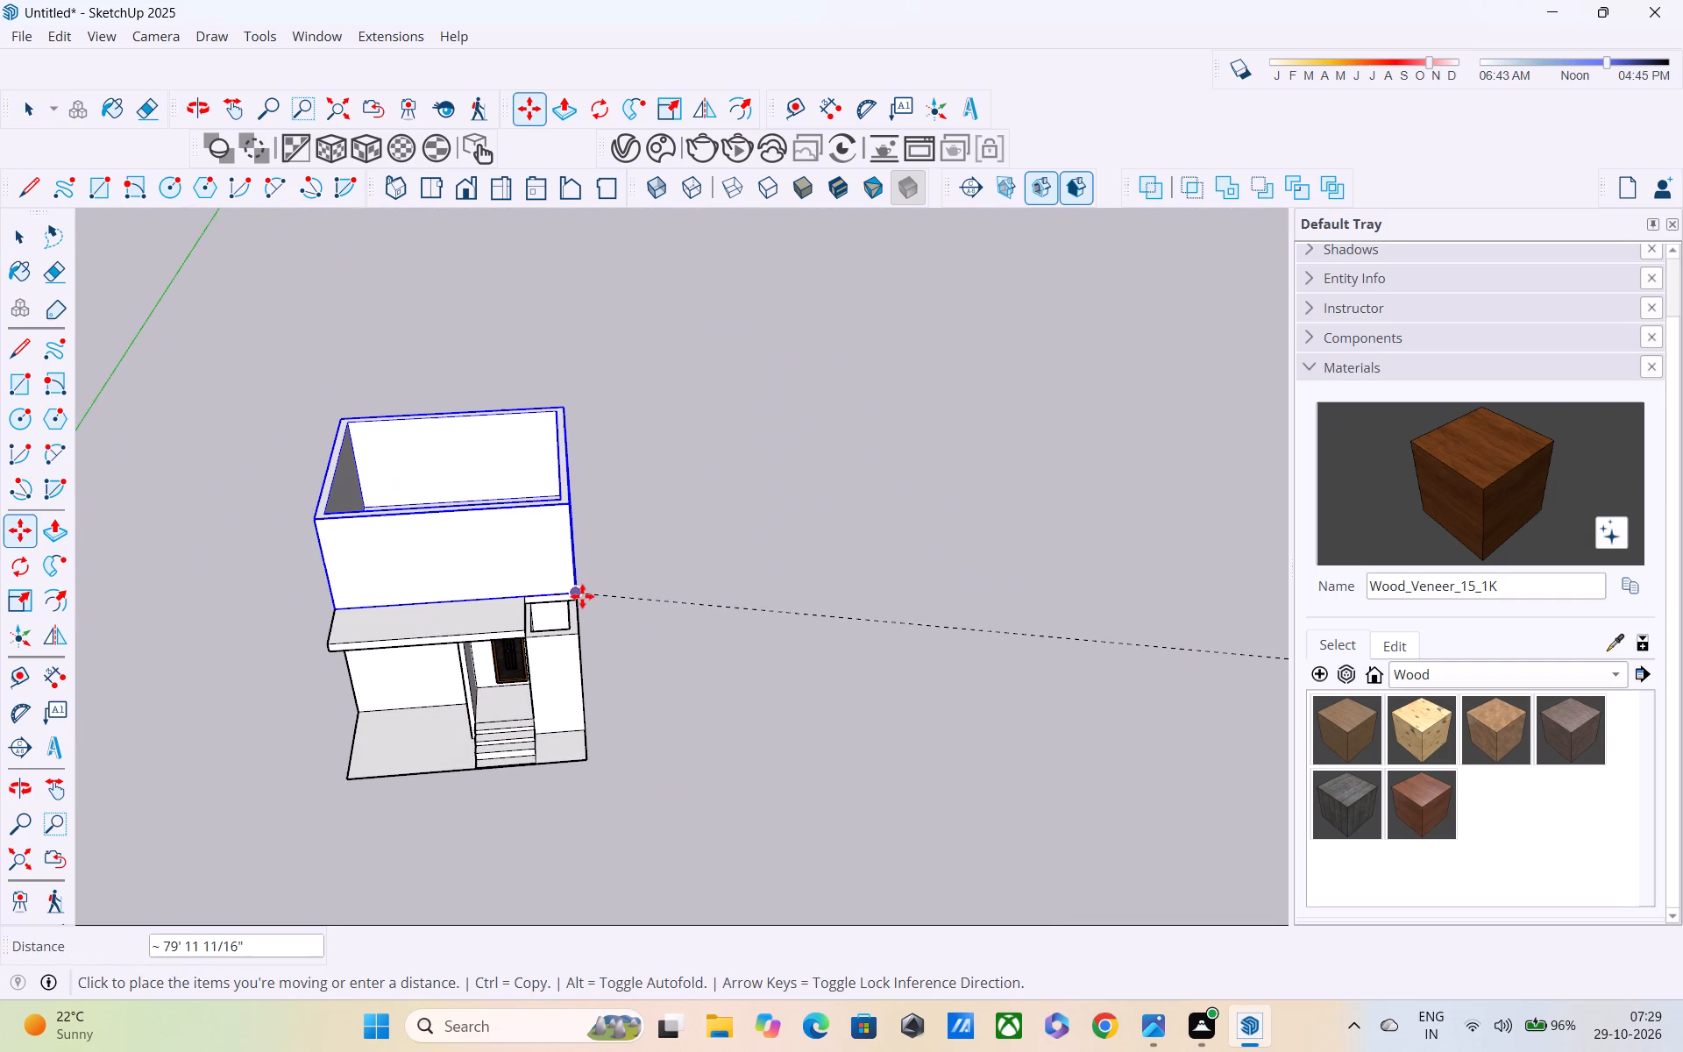
click(582, 596)
scroll(566, 621, down, 3)
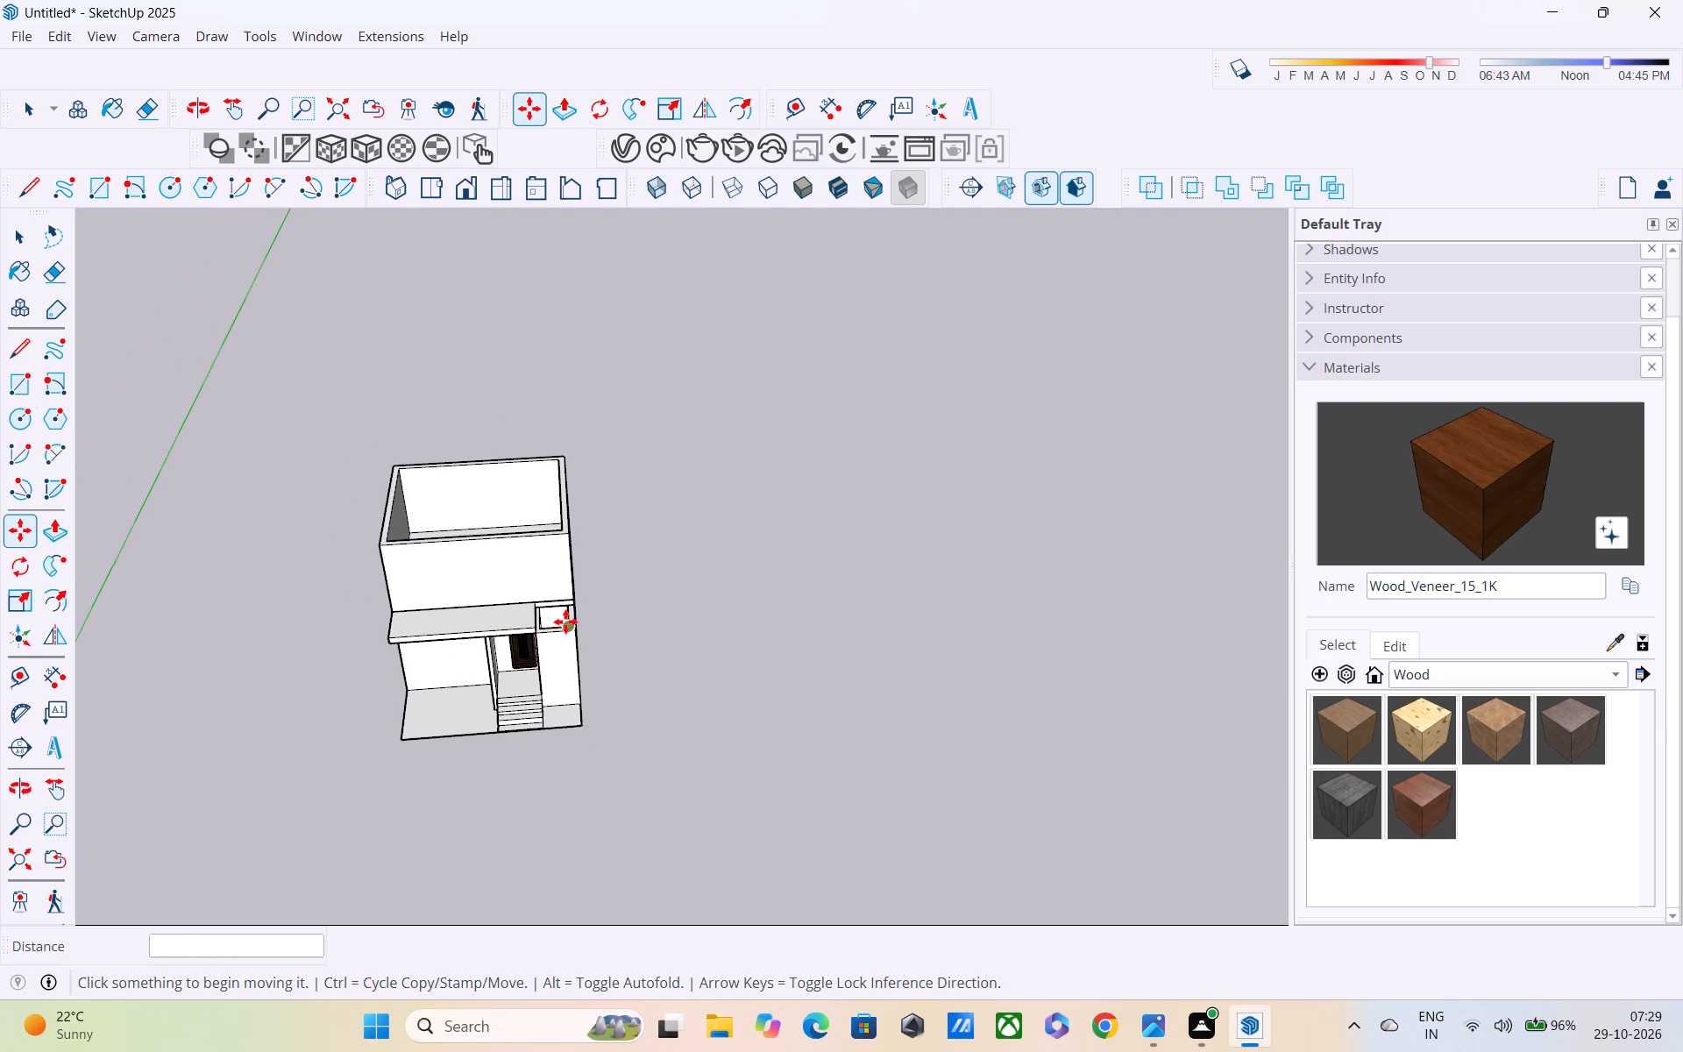
key(space)
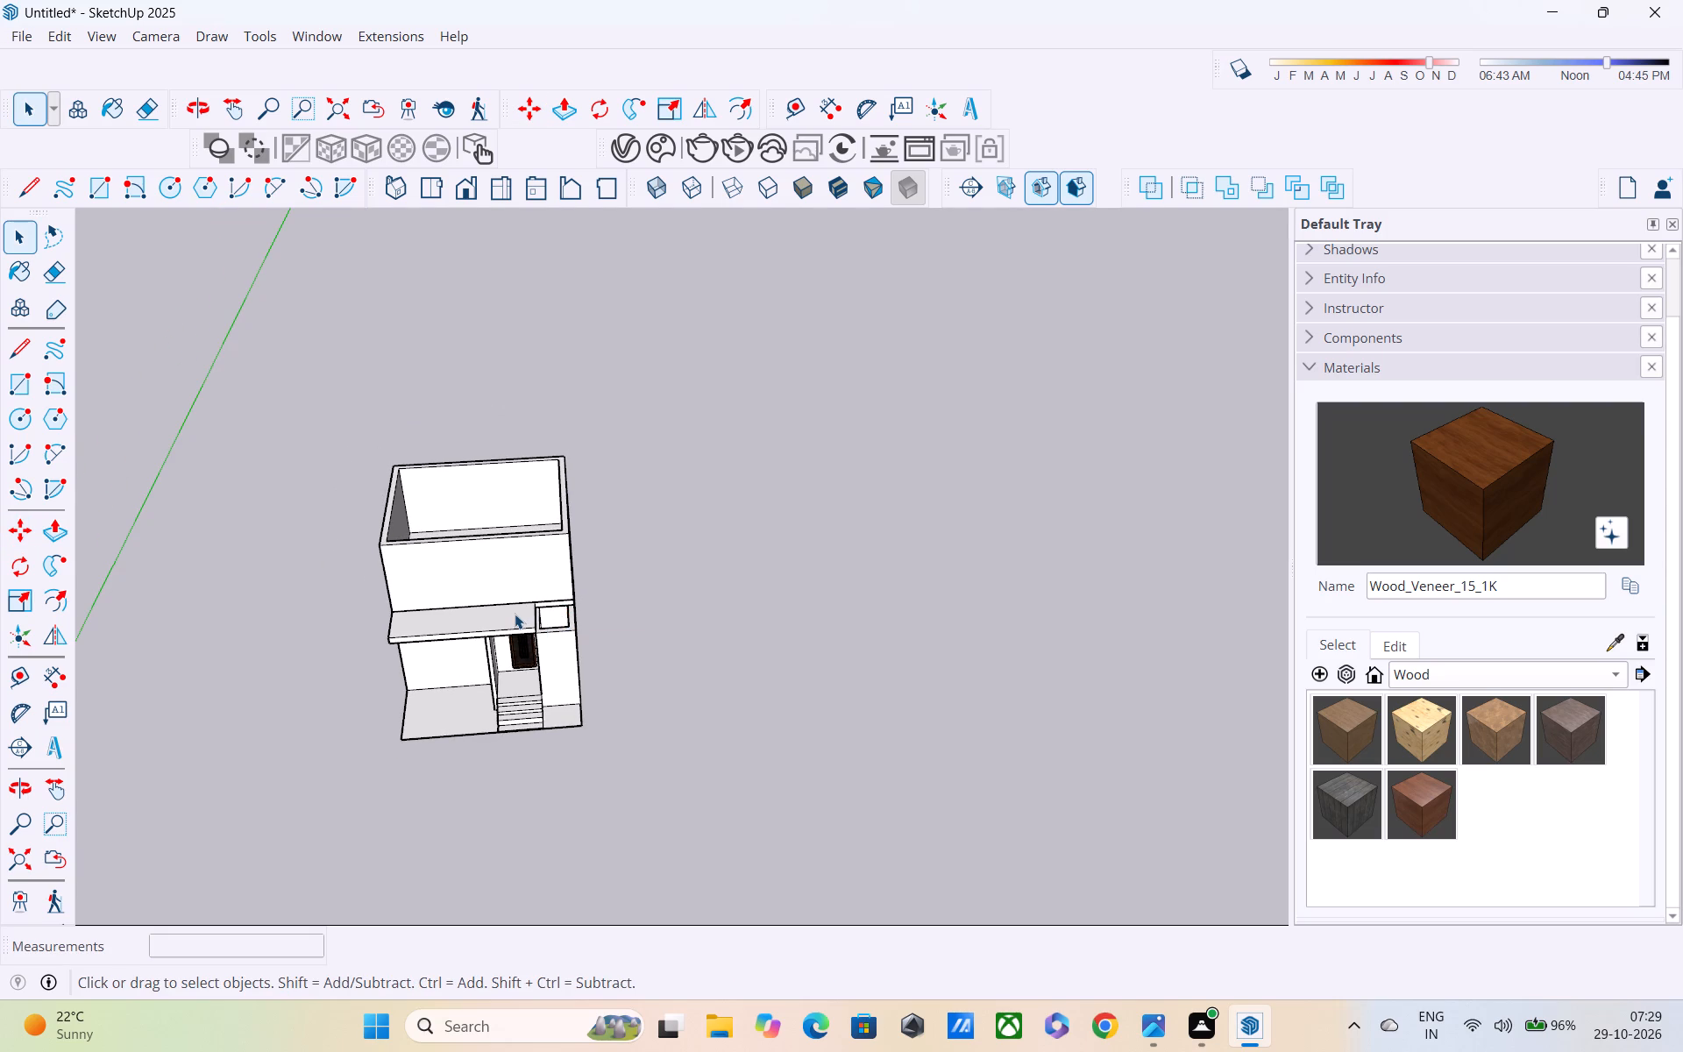
Copy the ground floor's roof slab up onto the top of the upper storey's walls, aligned at the notch's outer corner.
click(495, 634)
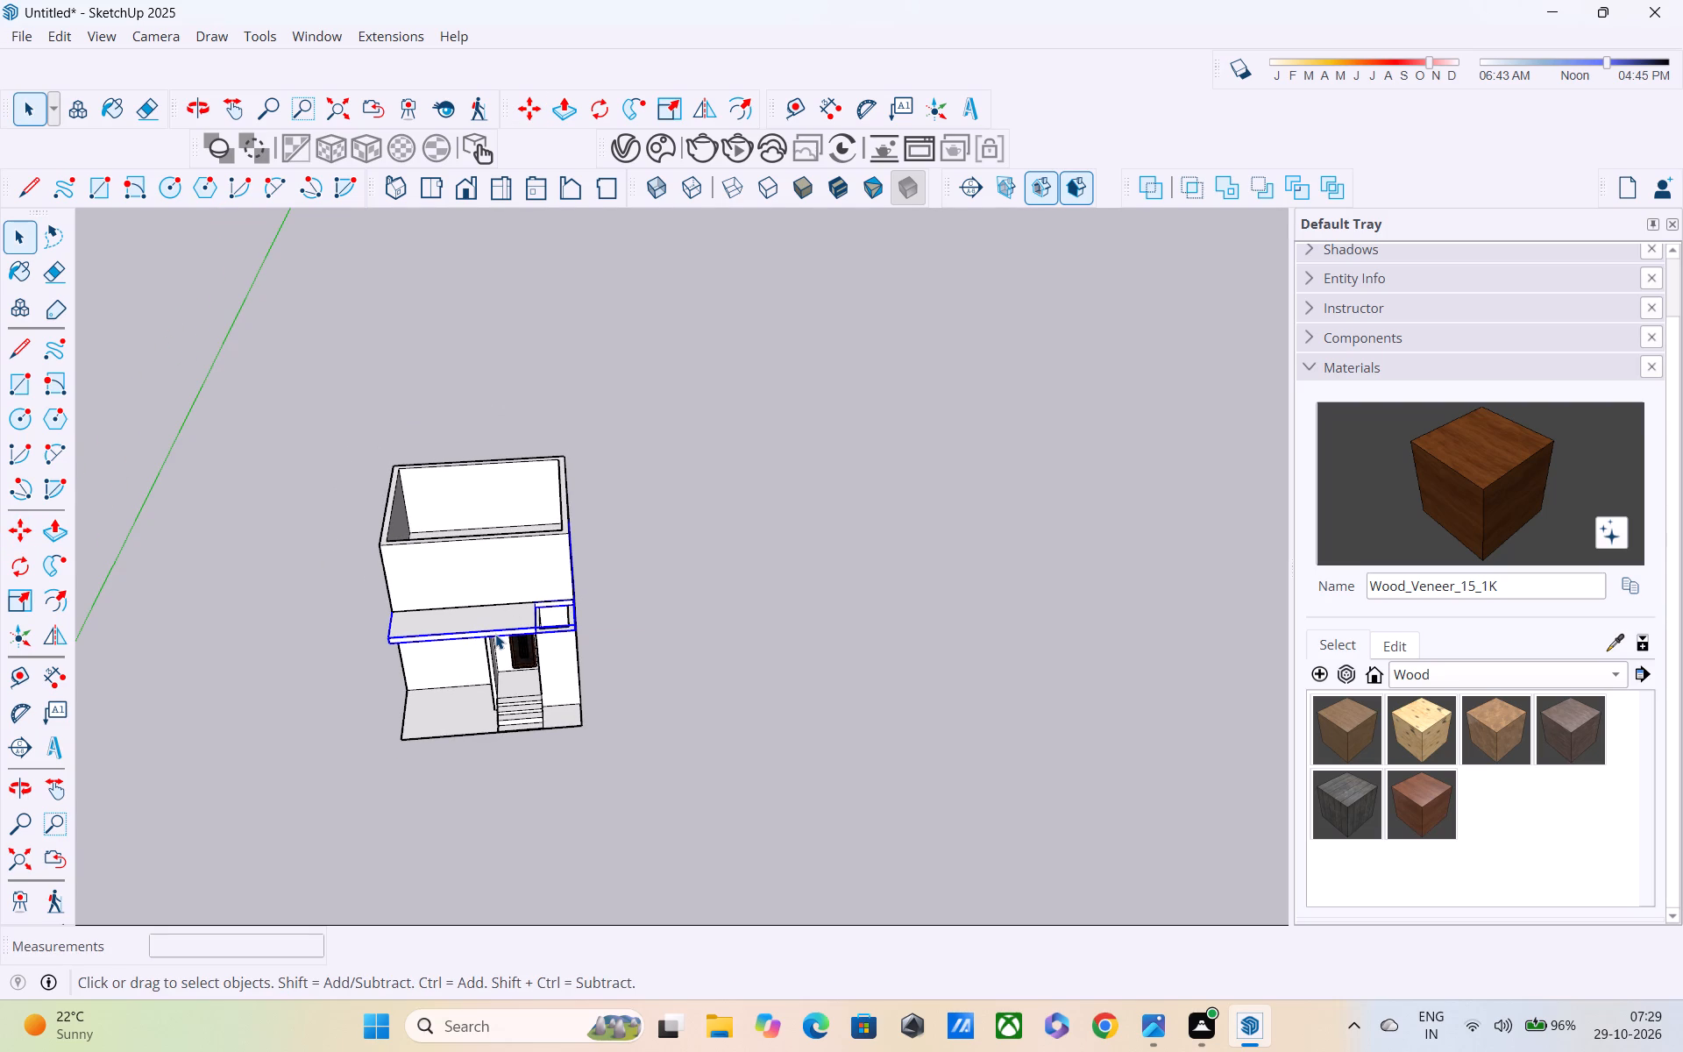
key(m)
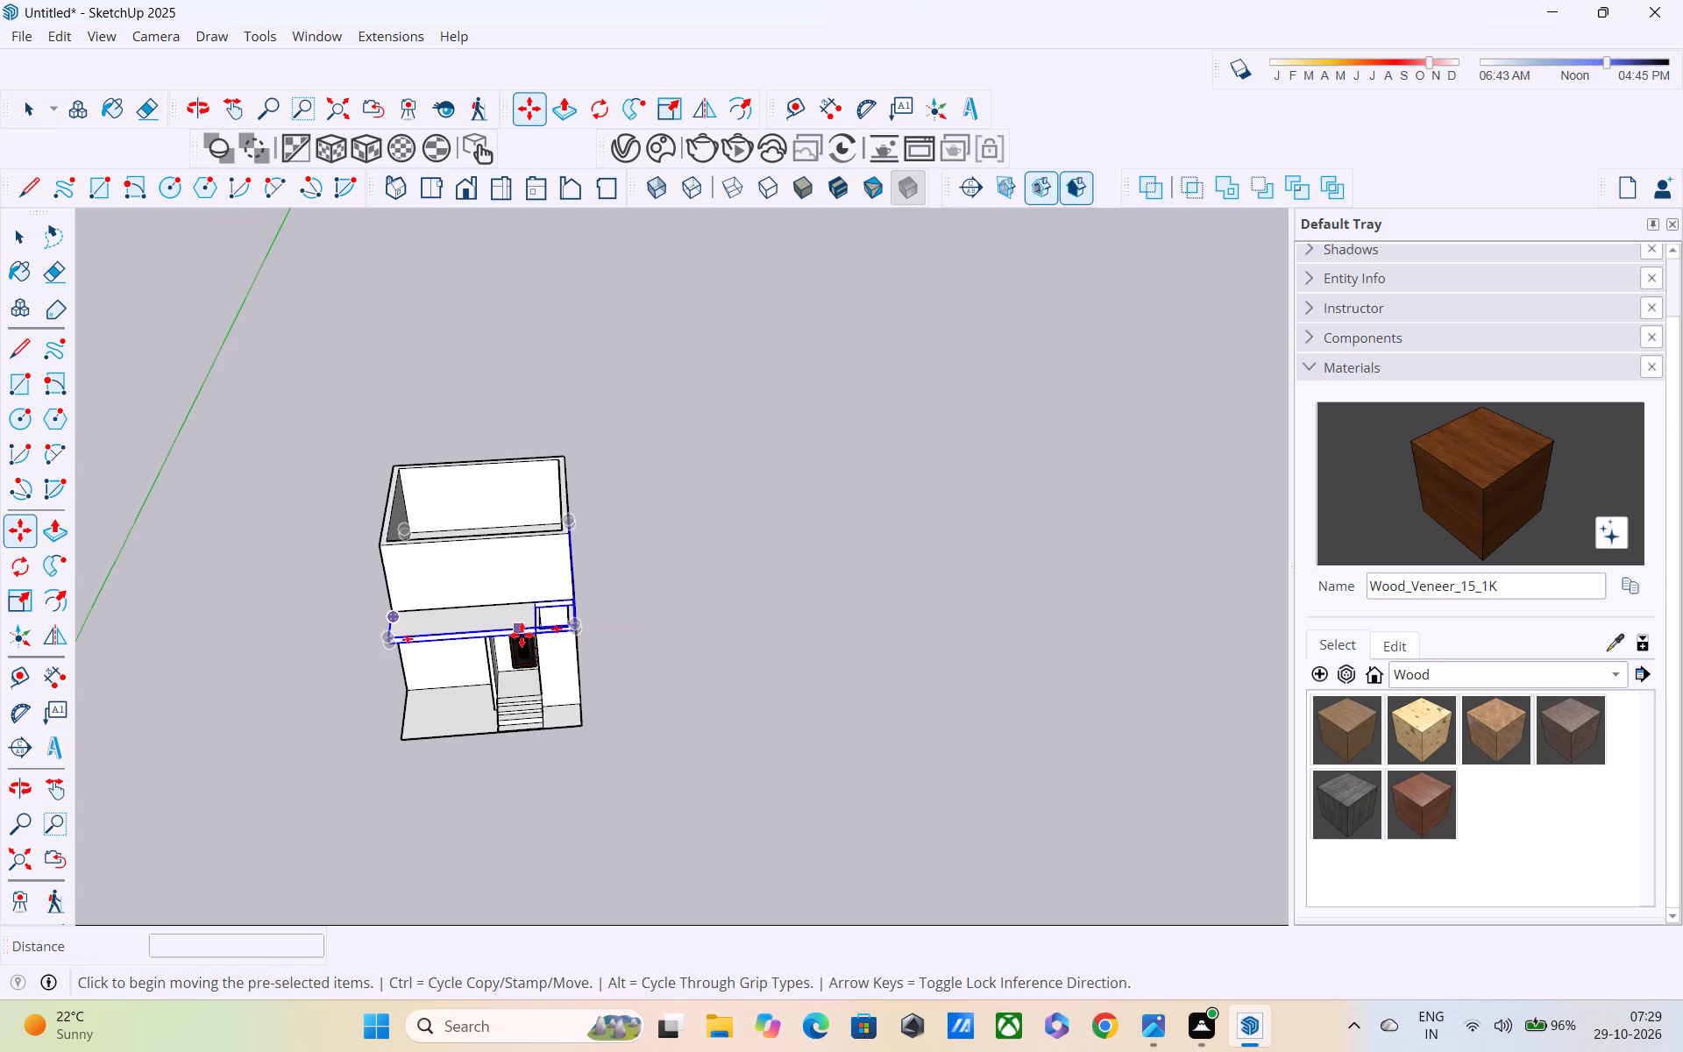
scroll(572, 608, up, 4)
click(579, 613)
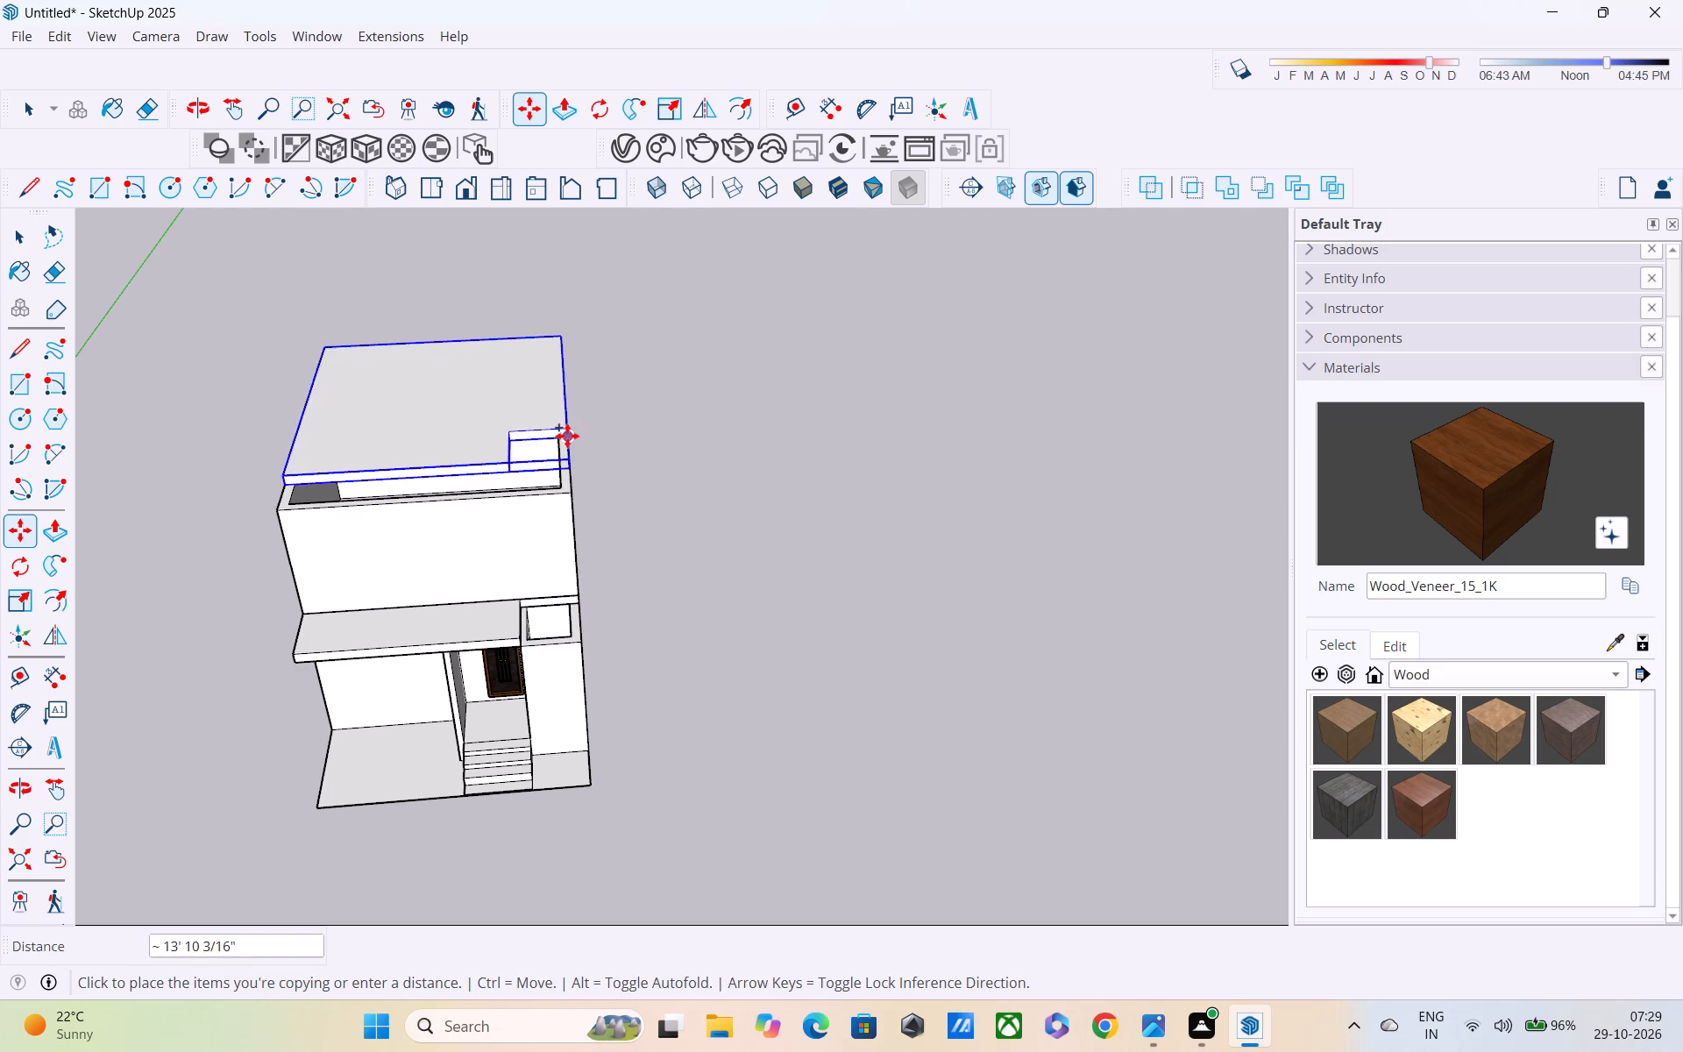
middle_drag(565, 486, 485, 444)
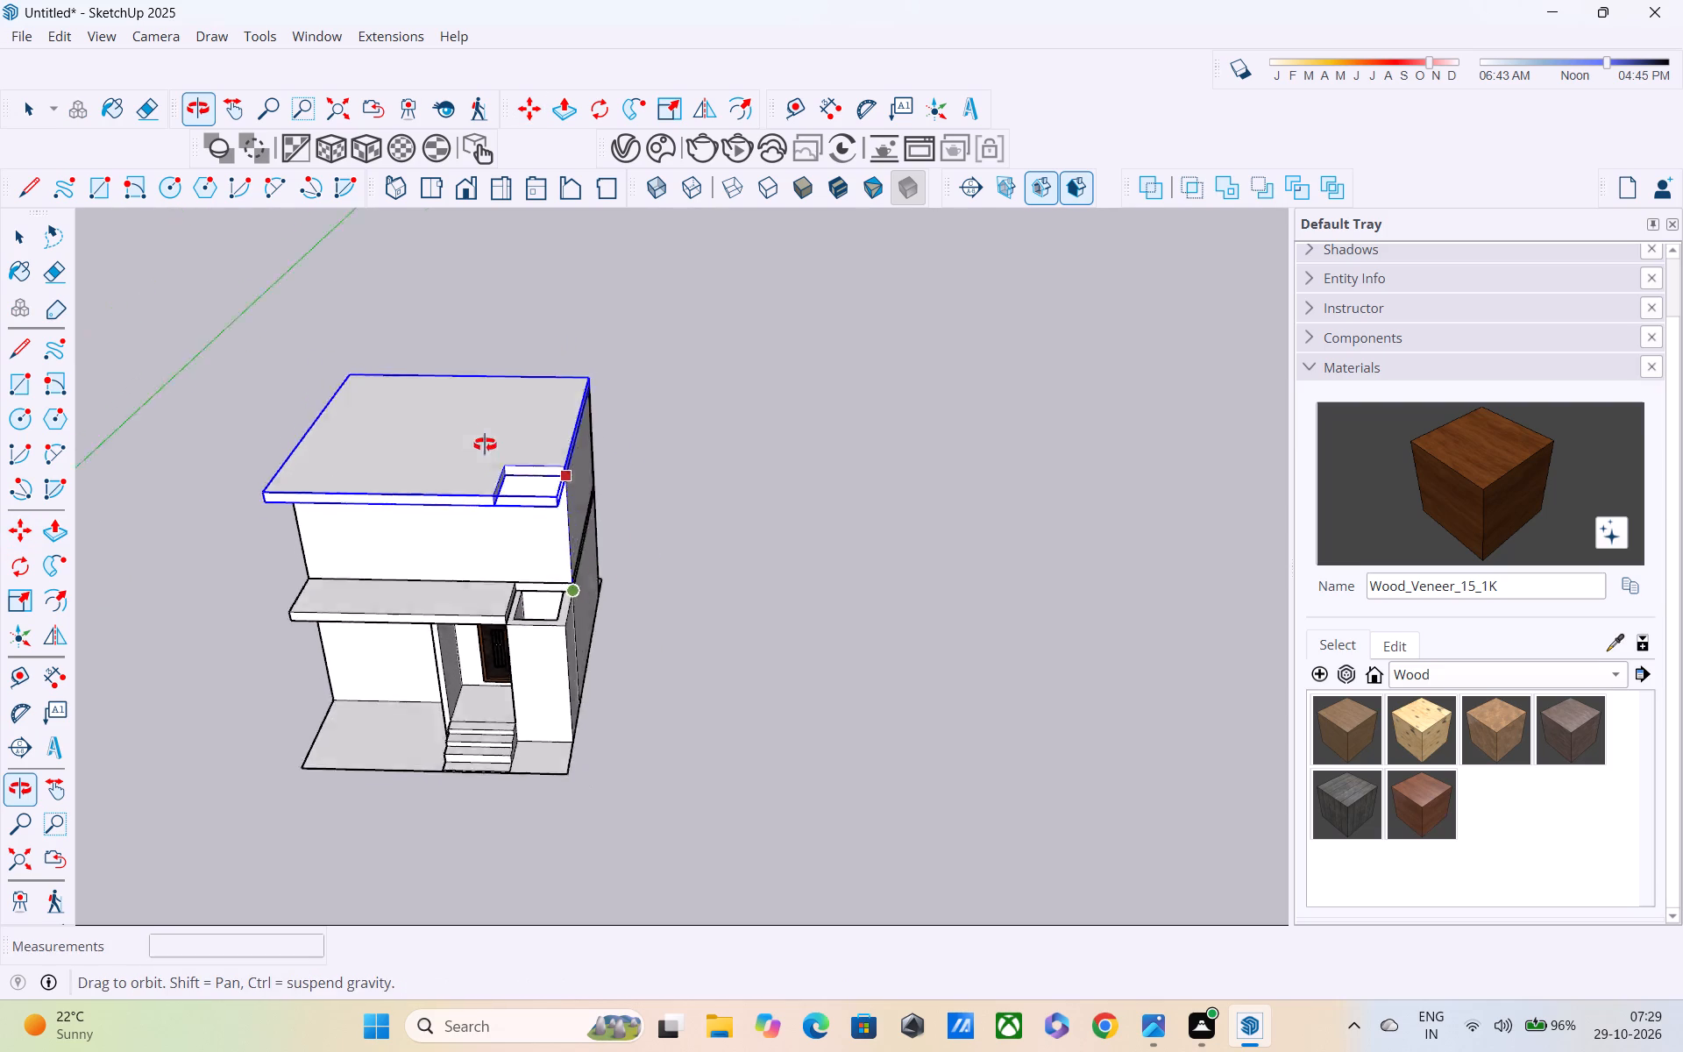
middle_drag(485, 444, 366, 325)
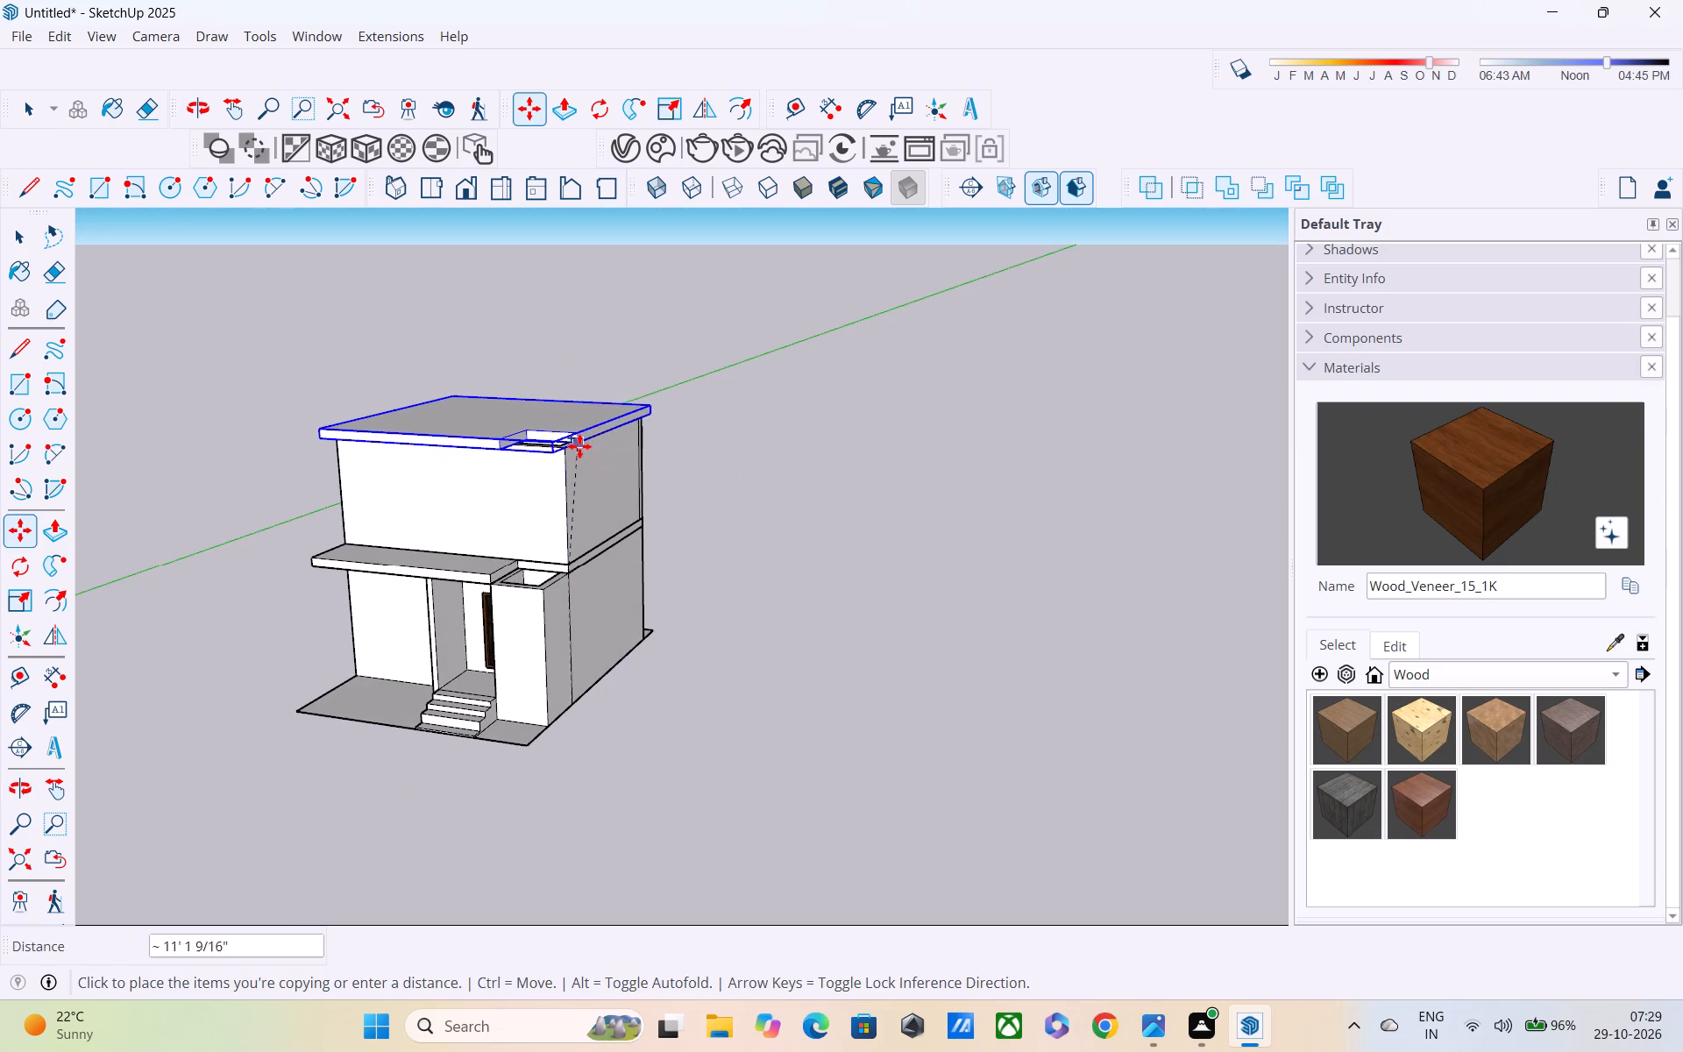
click(577, 439)
scroll(593, 563, down, 5)
key(space)
click(736, 507)
Examine the stacked two-storey building and the roof overhangs from the front and side.
middle_drag(650, 533, 669, 534)
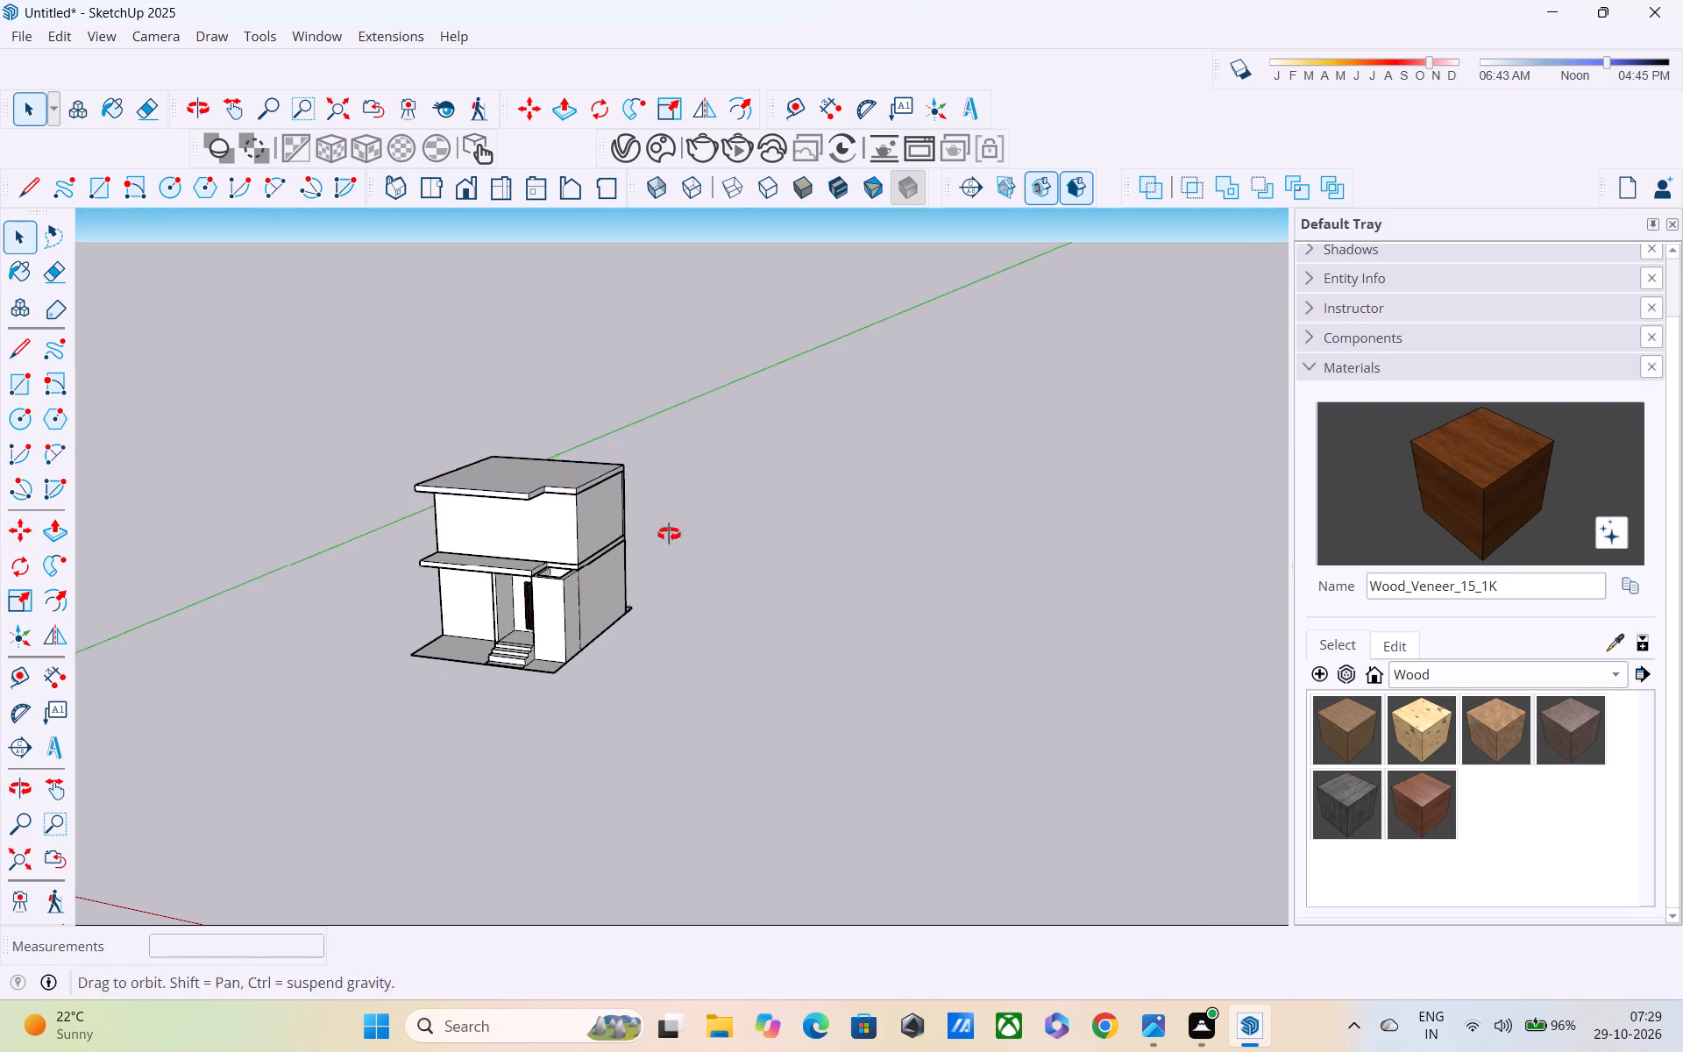
middle_drag(669, 534, 838, 460)
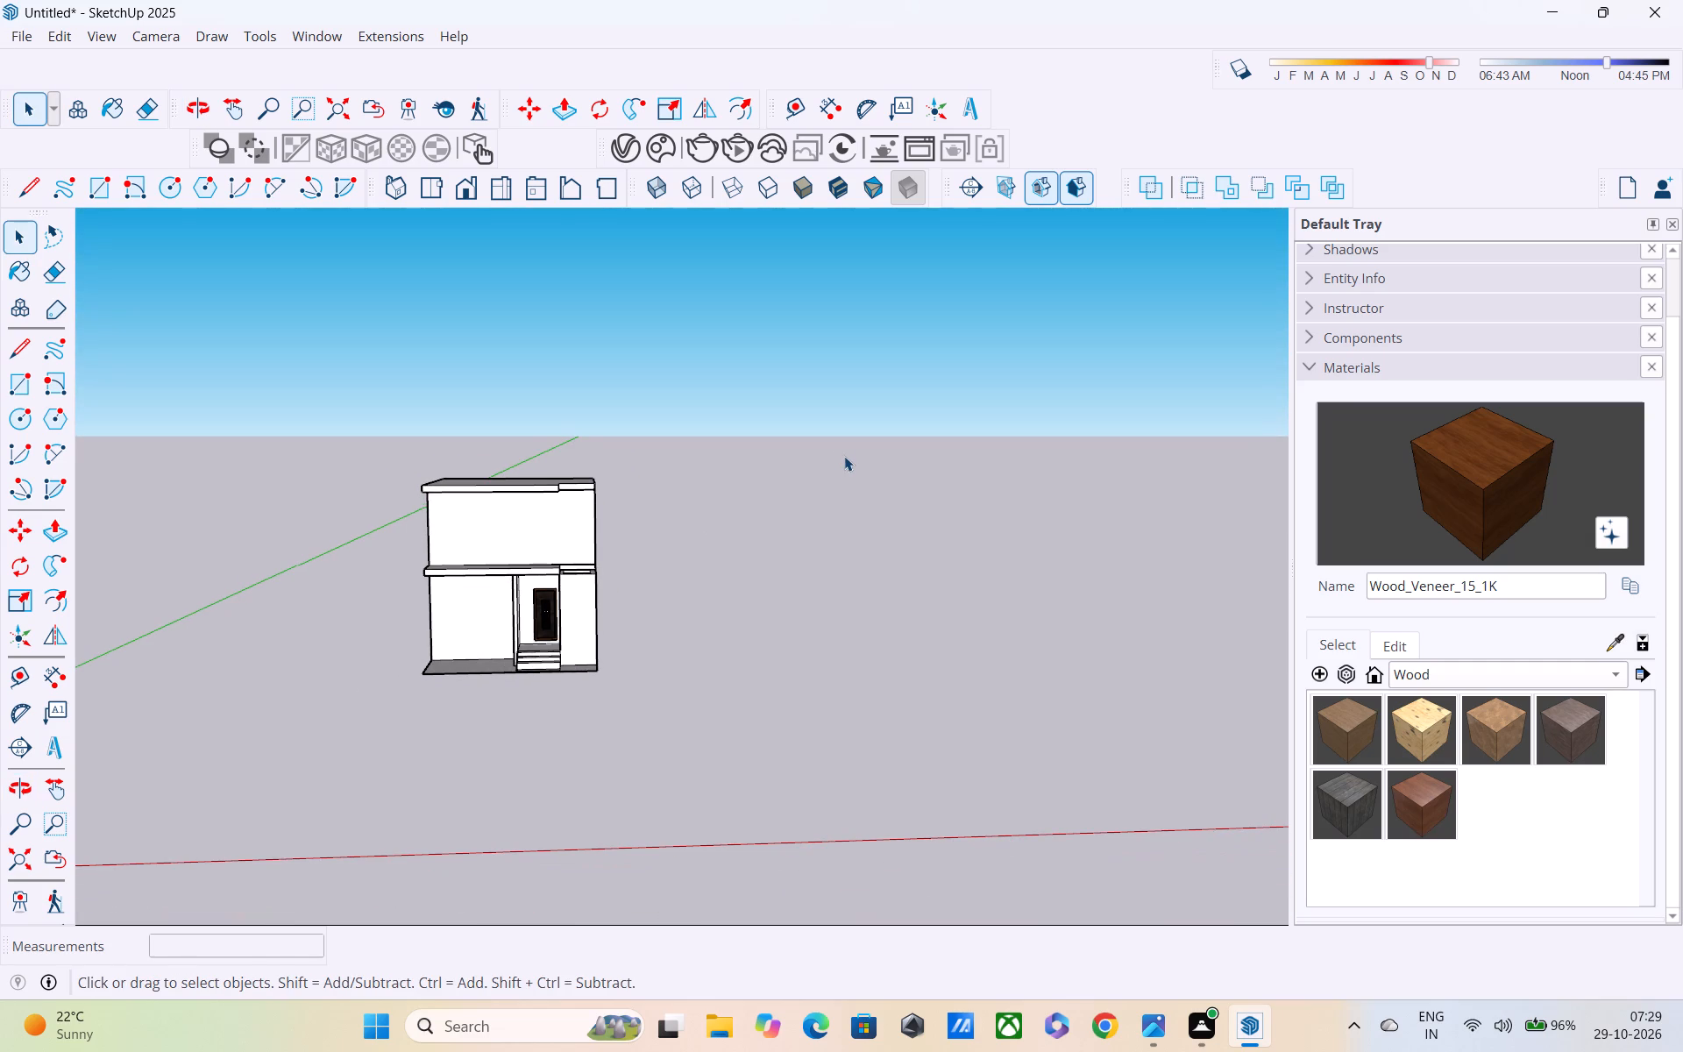
scroll(587, 807, down, 4)
middle_drag(589, 689, 921, 685)
scroll(706, 635, up, 6)
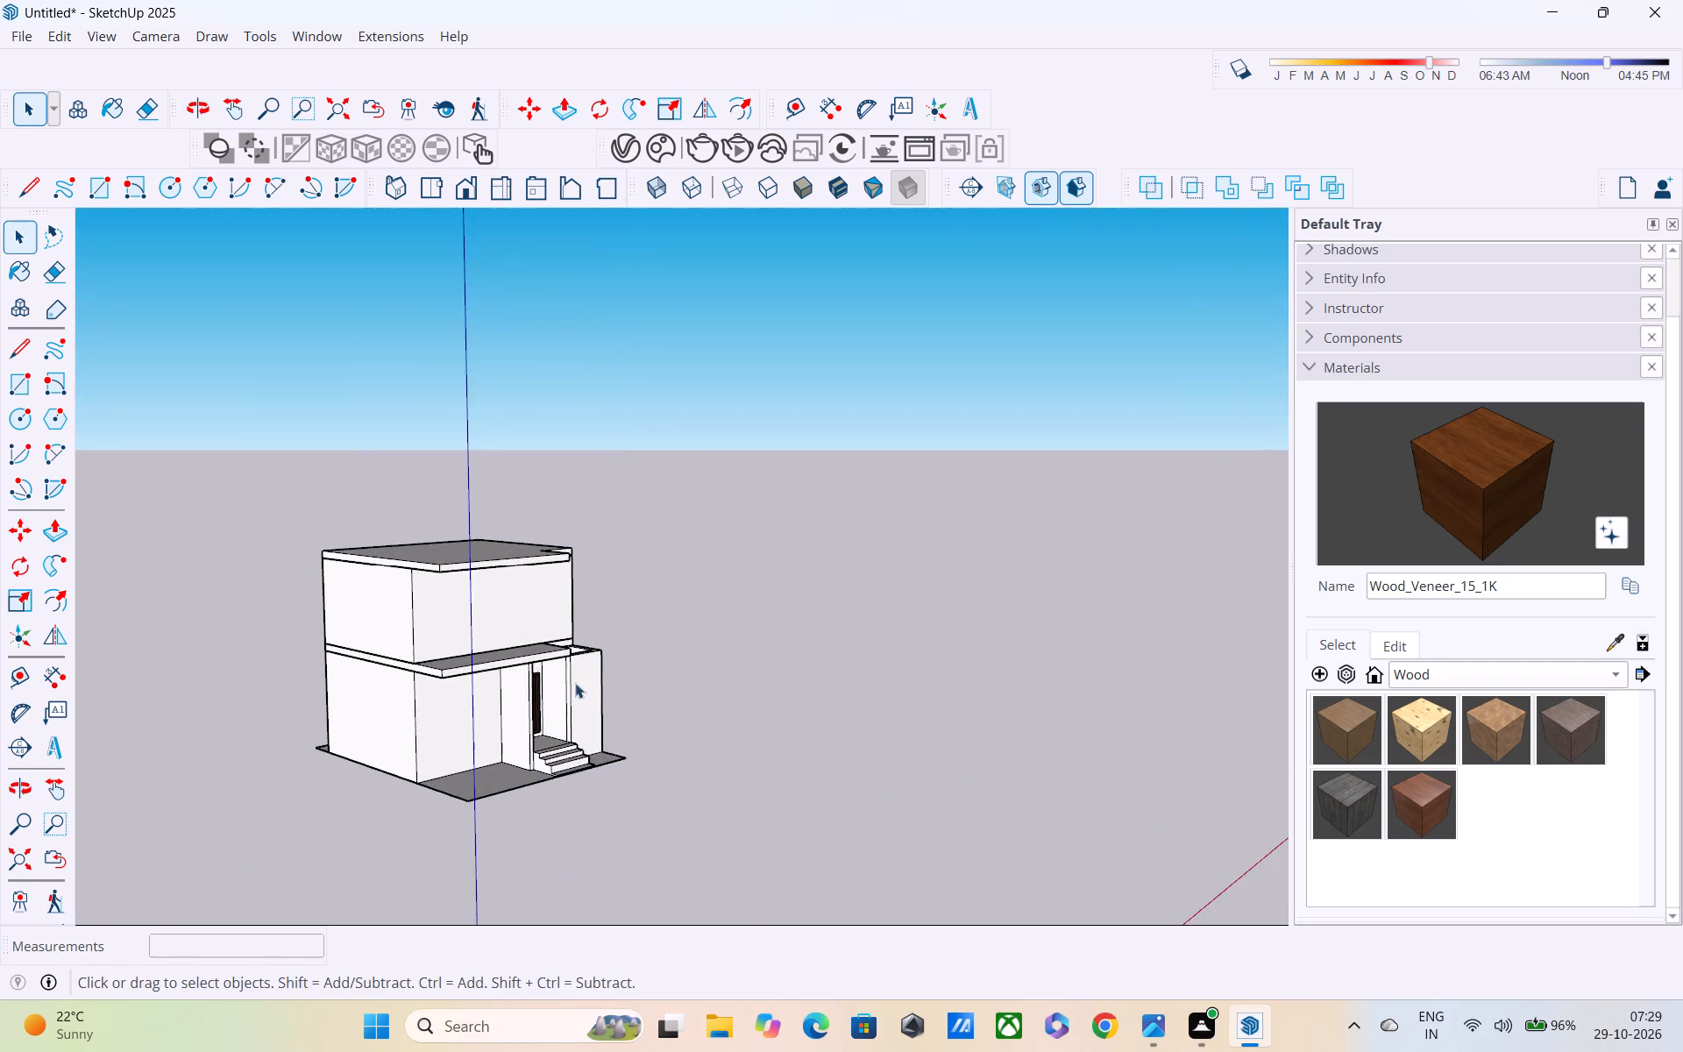
scroll(575, 683, up, 4)
middle_drag(536, 687, 485, 618)
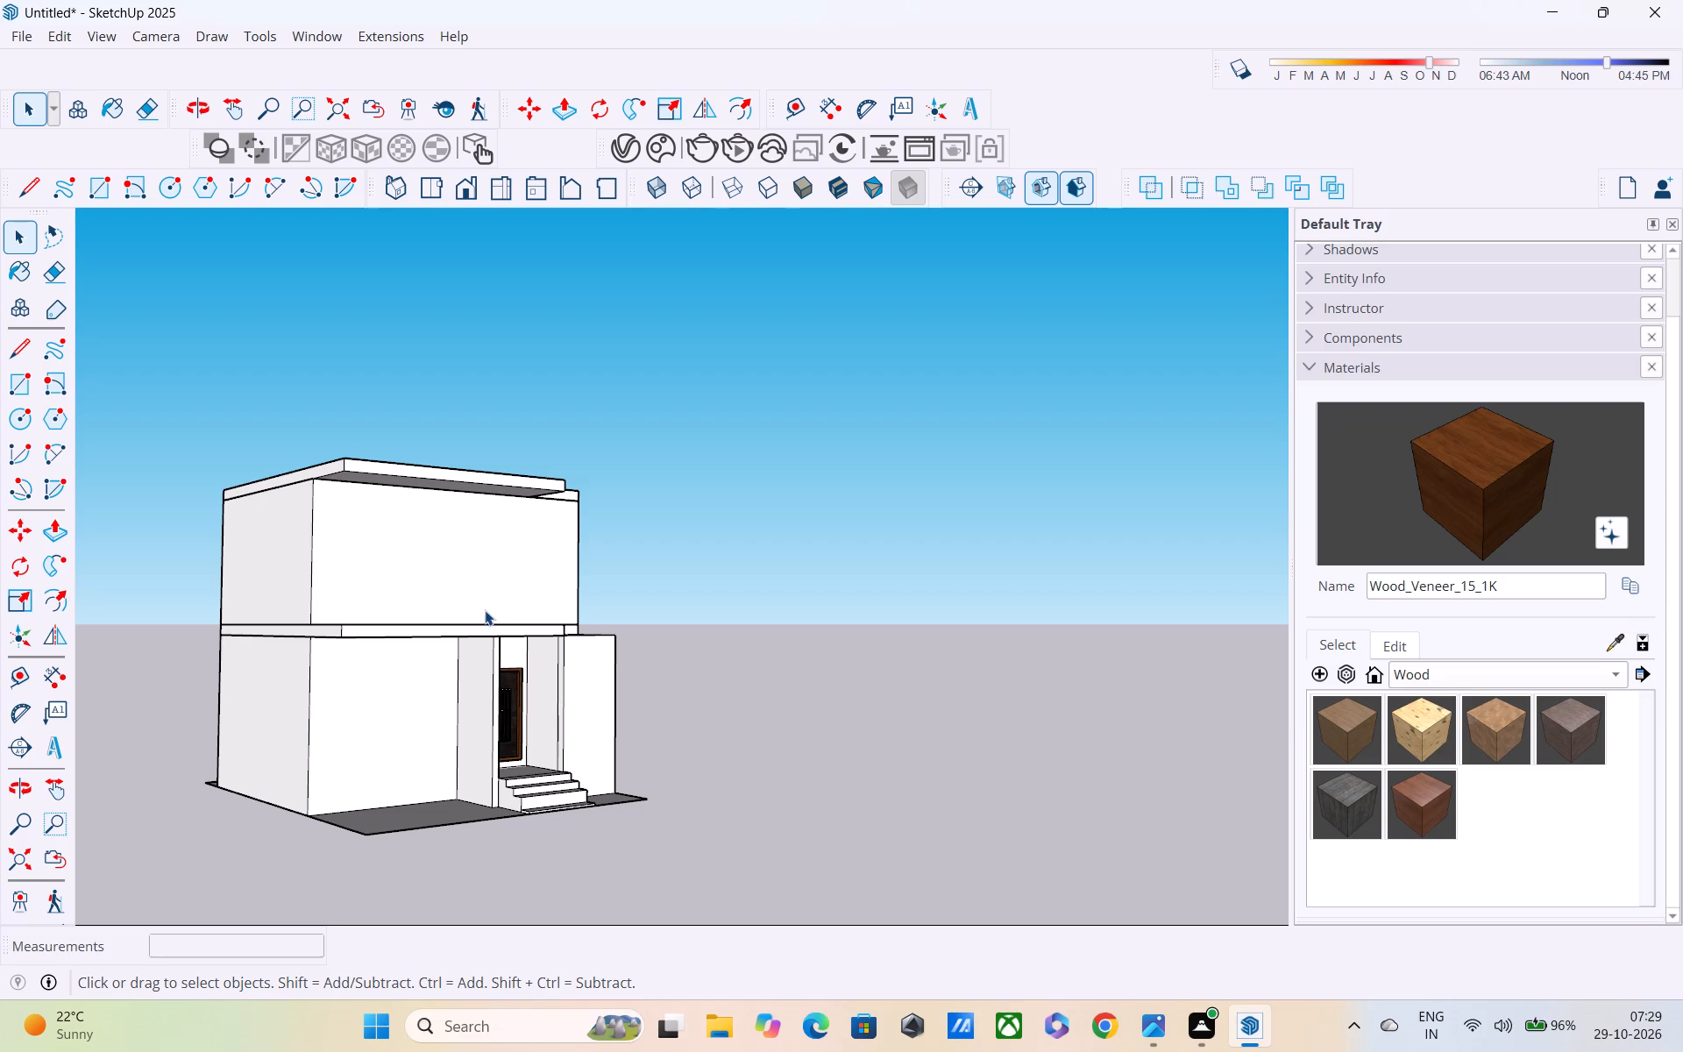
scroll(485, 610, up, 4)
scroll(485, 615, down, 3)
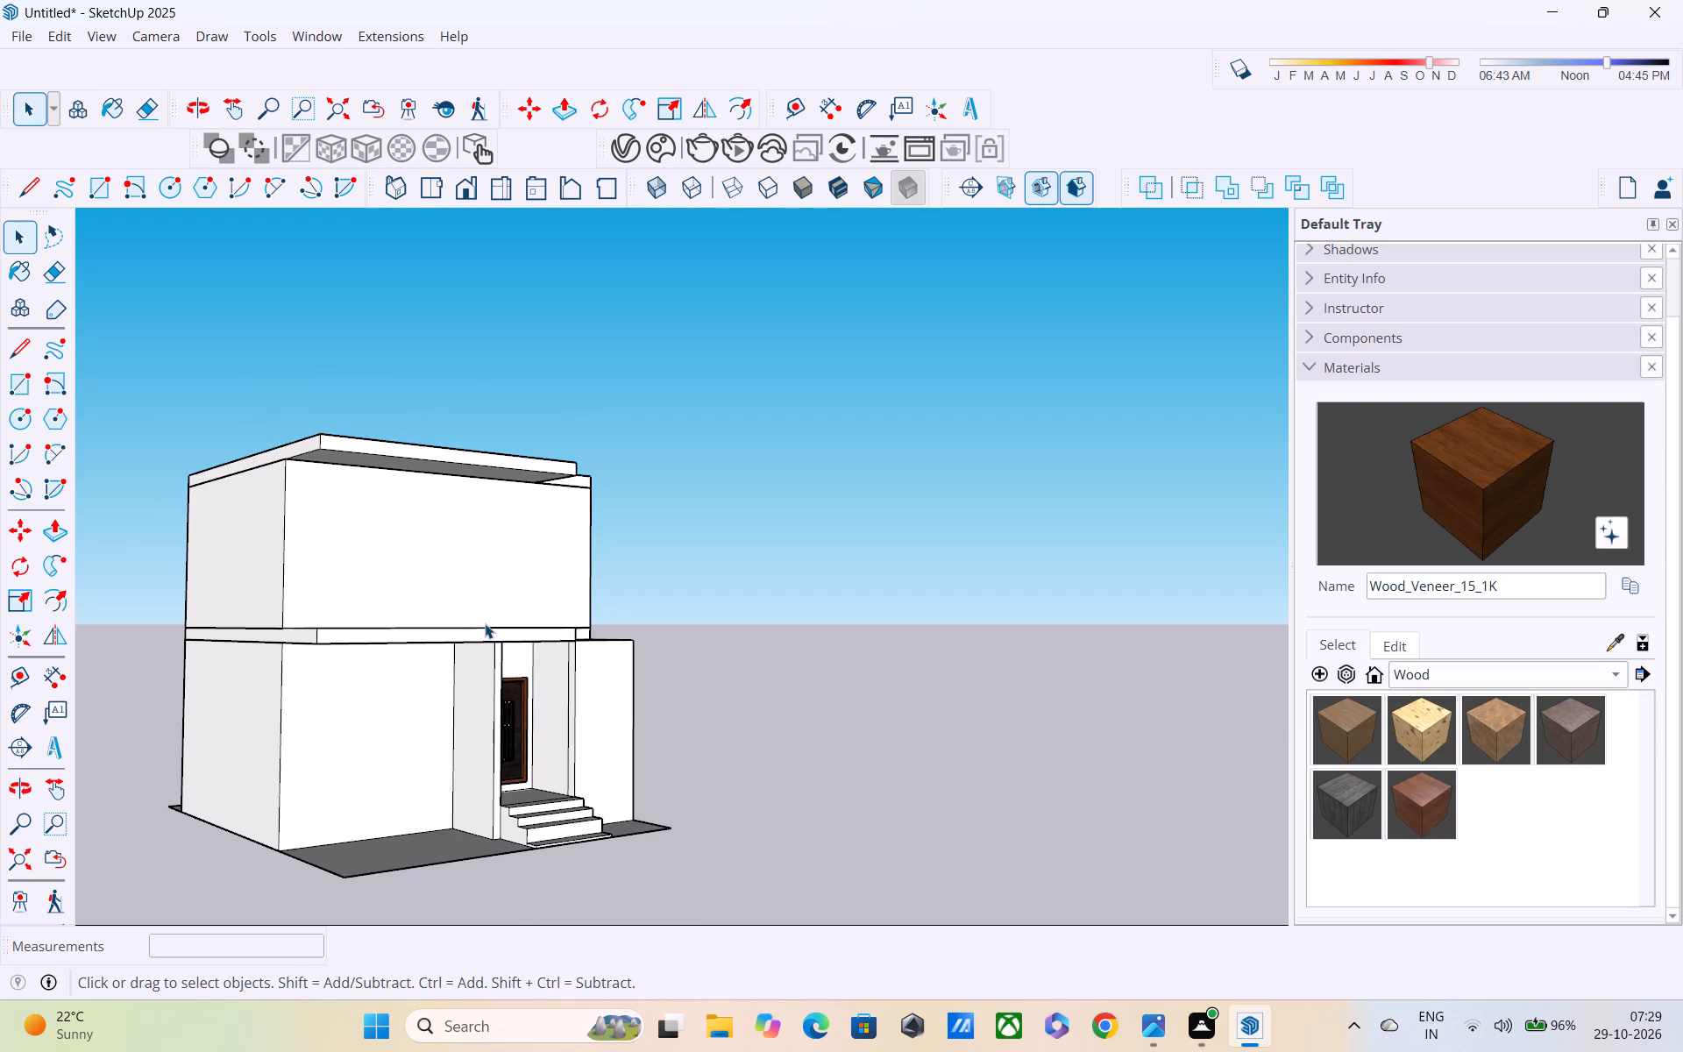
scroll(484, 636, up, 2)
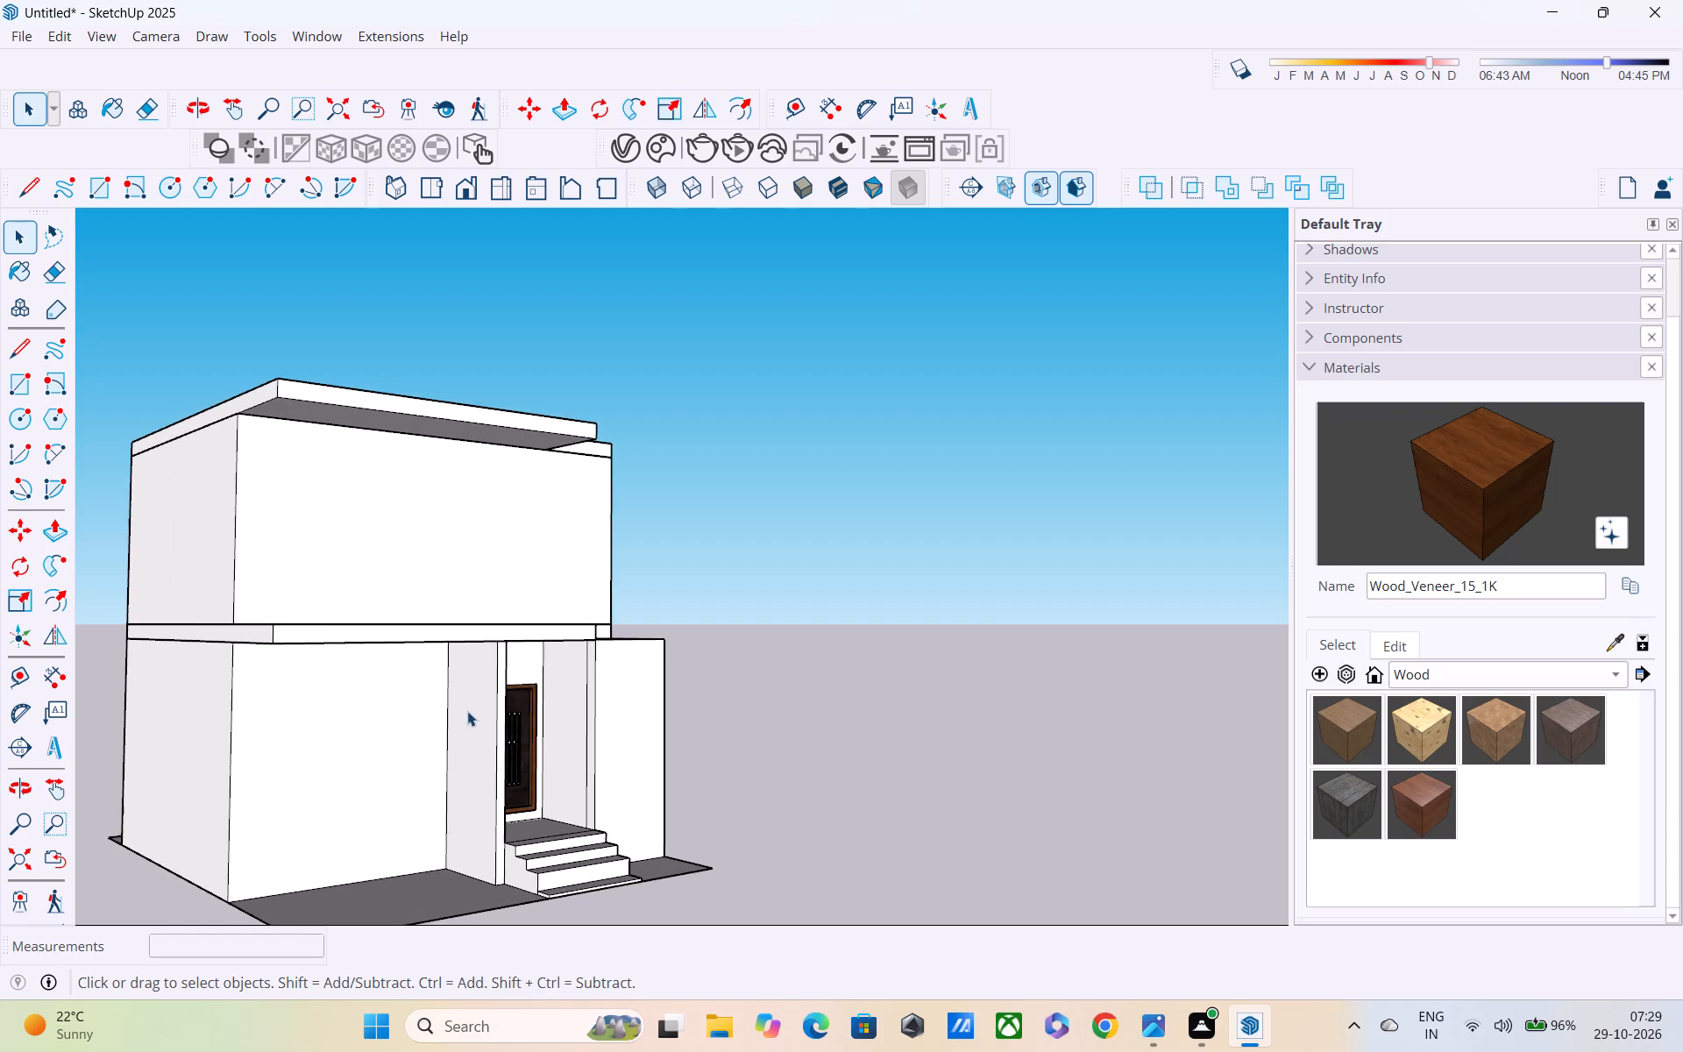
Place a horizontal guide 2' above the bottom edge of the ground-floor return wall beside the entrance steps.
scroll(465, 700, up, 1)
middle_drag(467, 686, 785, 606)
scroll(451, 734, up, 3)
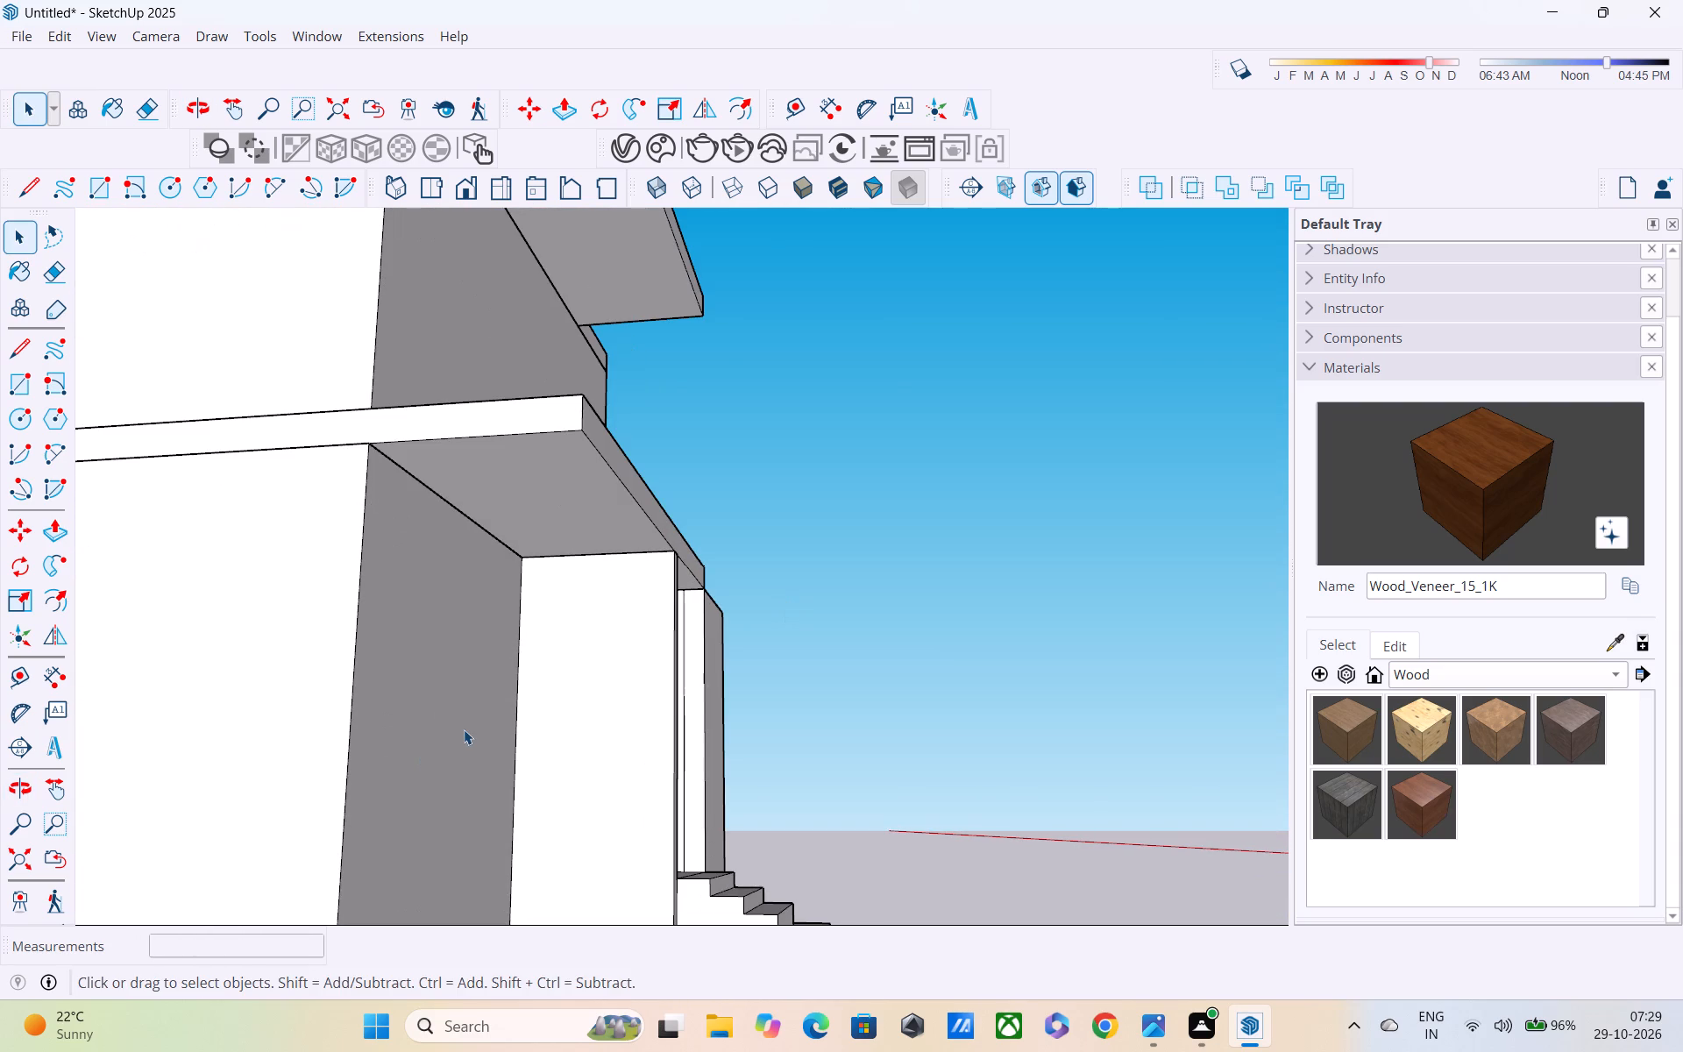
key(r)
shift+middle_drag(562, 606, 552, 529)
middle_drag(574, 716, 565, 643)
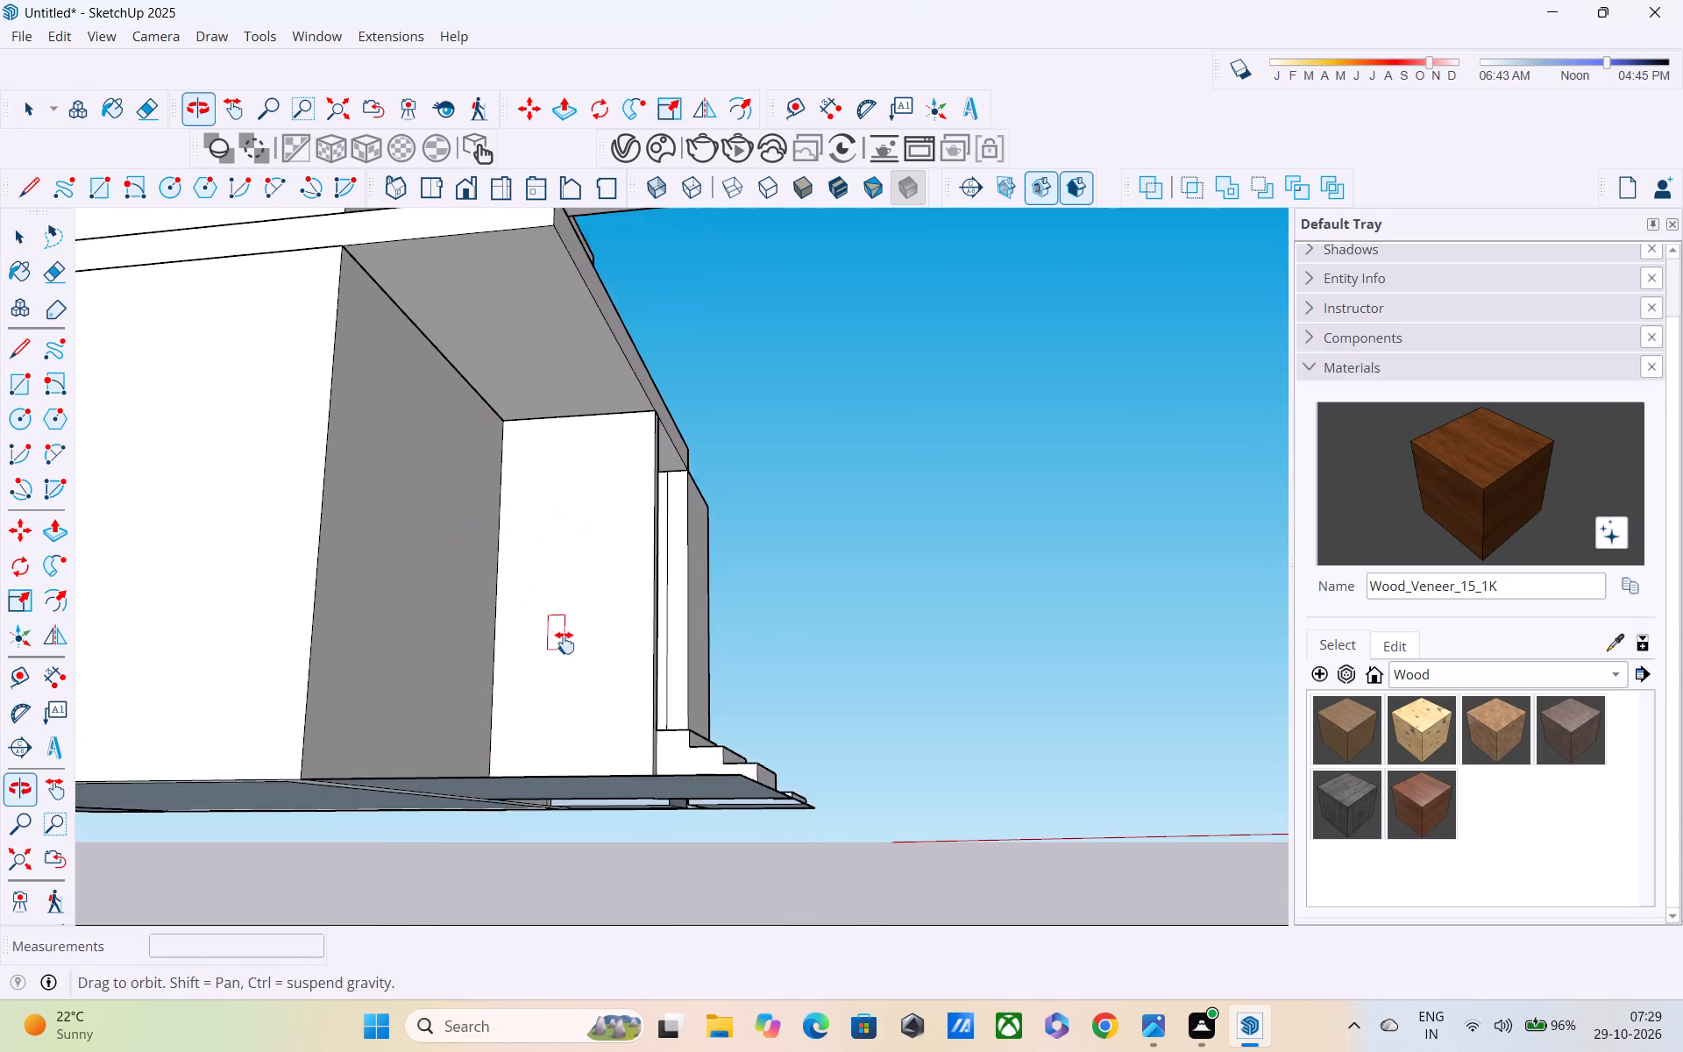
middle_drag(565, 643, 564, 639)
middle_drag(620, 717, 252, 809)
scroll(459, 717, up, 3)
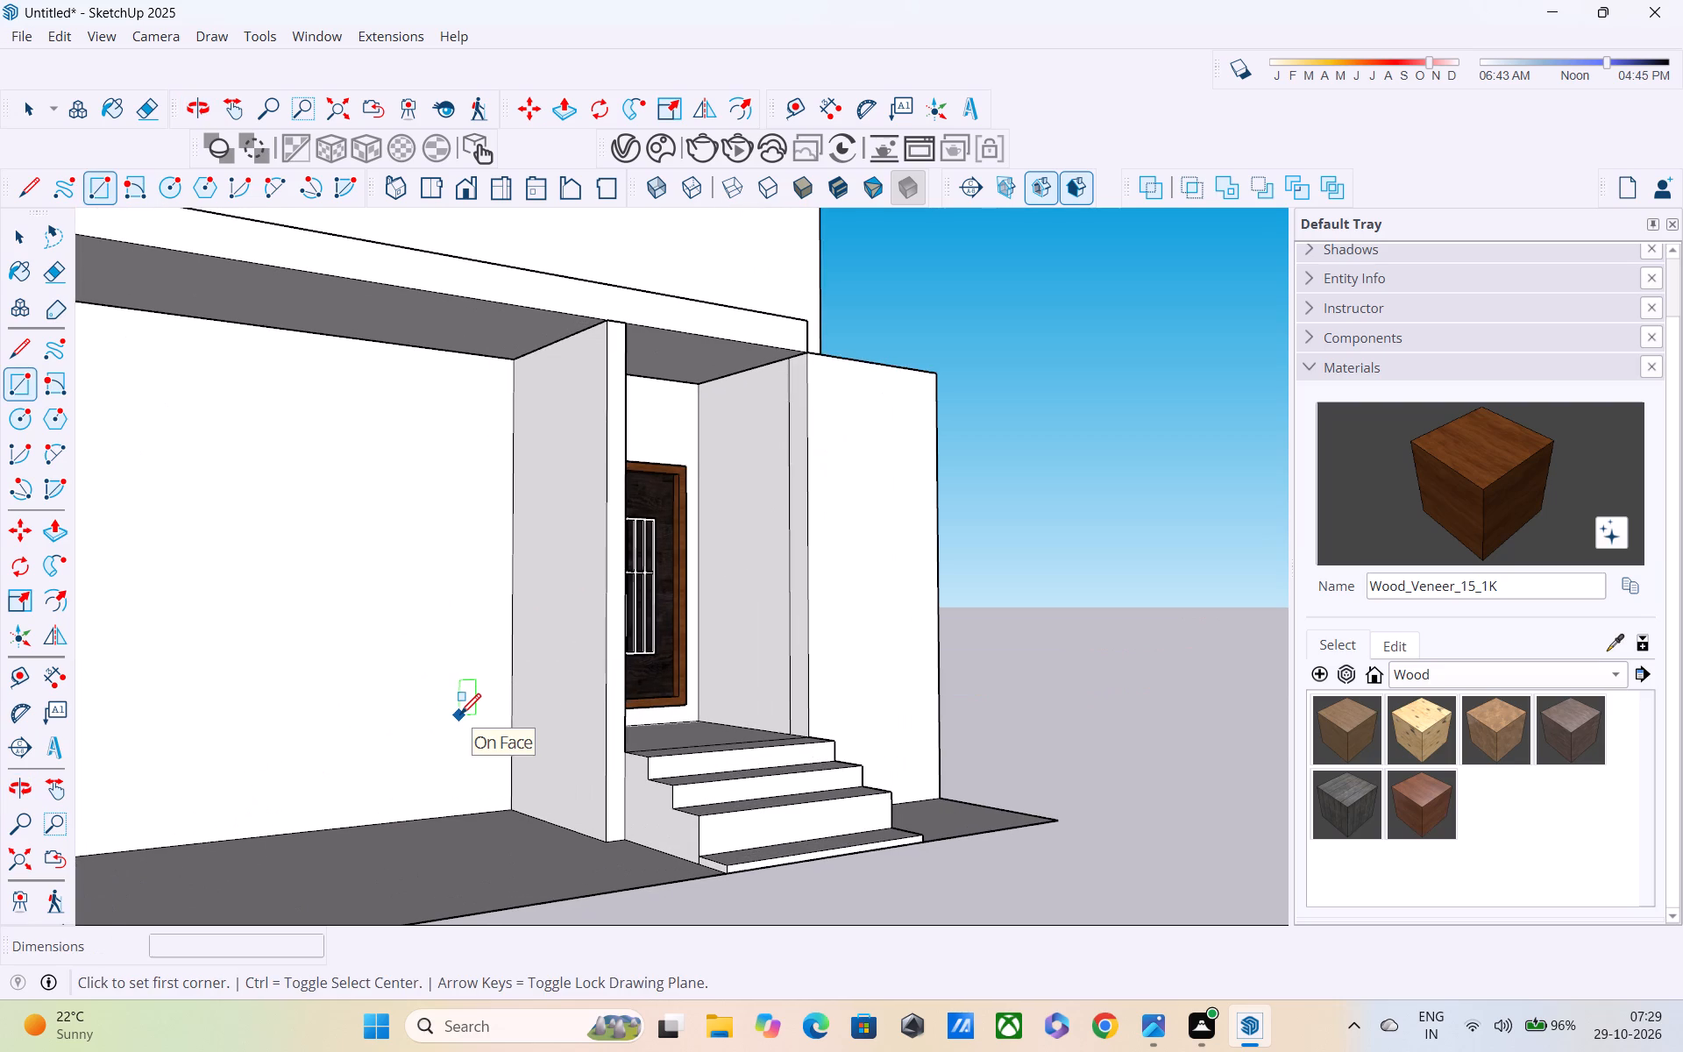
scroll(460, 716, down, 1)
scroll(638, 743, up, 2)
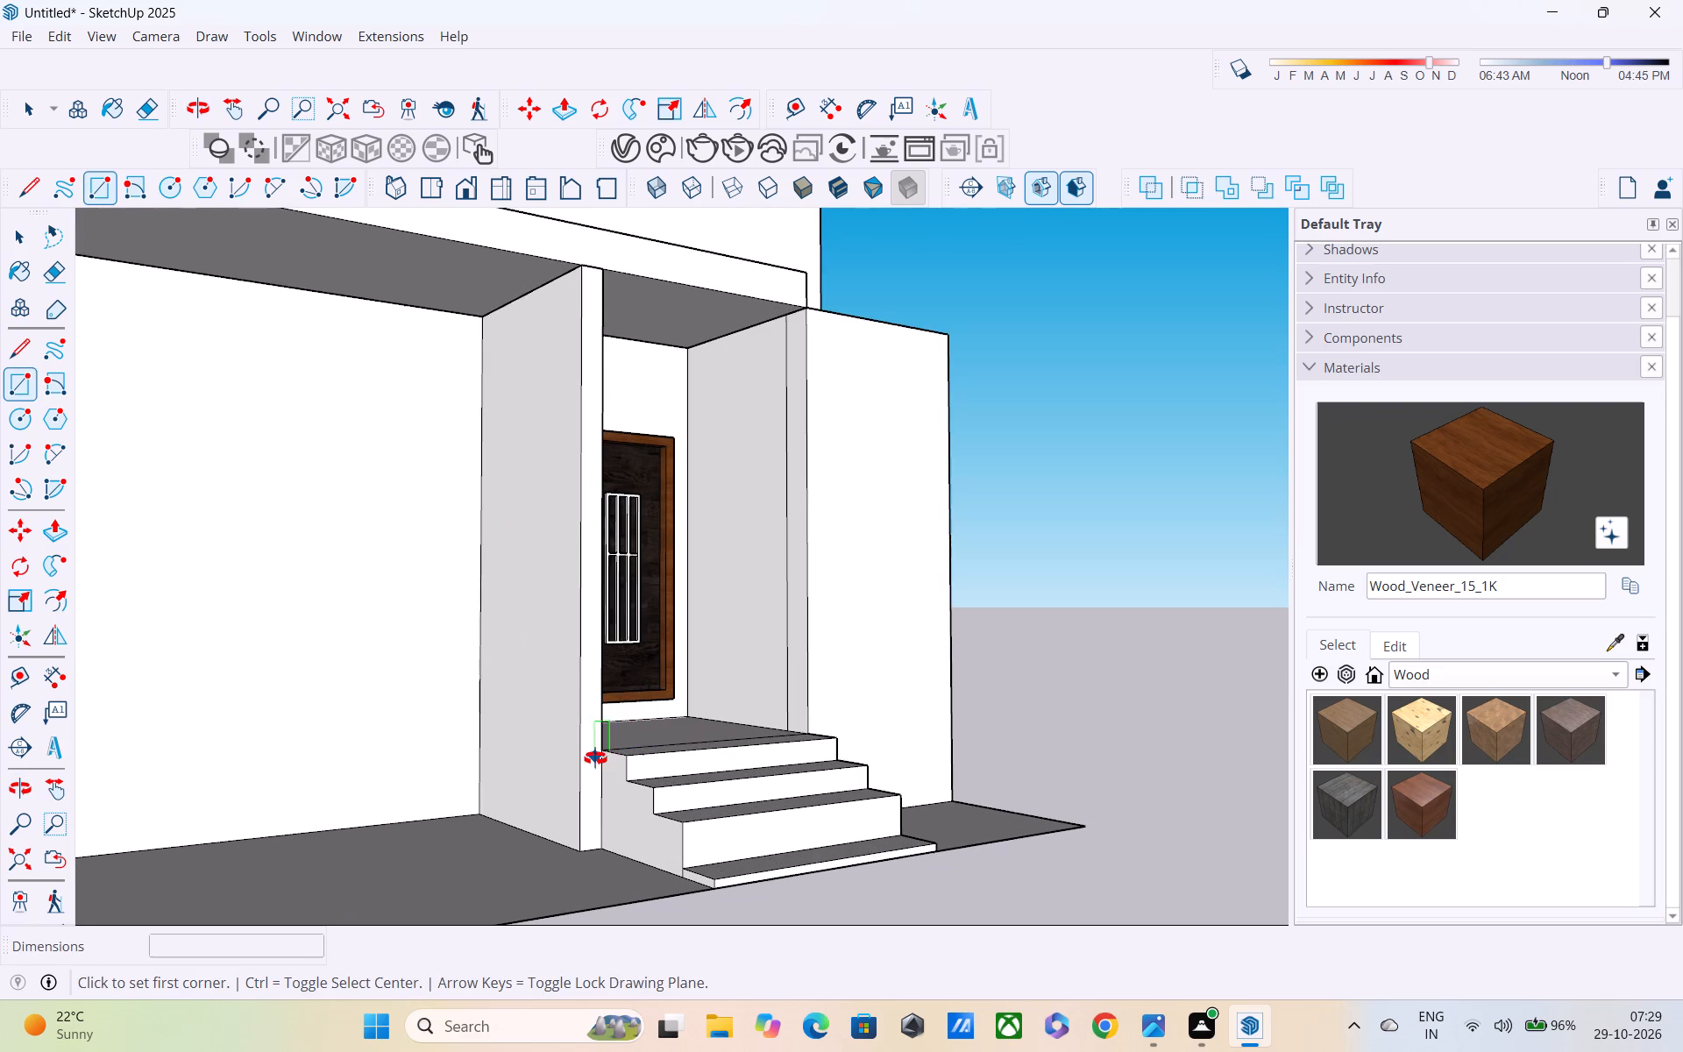
middle_drag(595, 758, 902, 742)
key(space)
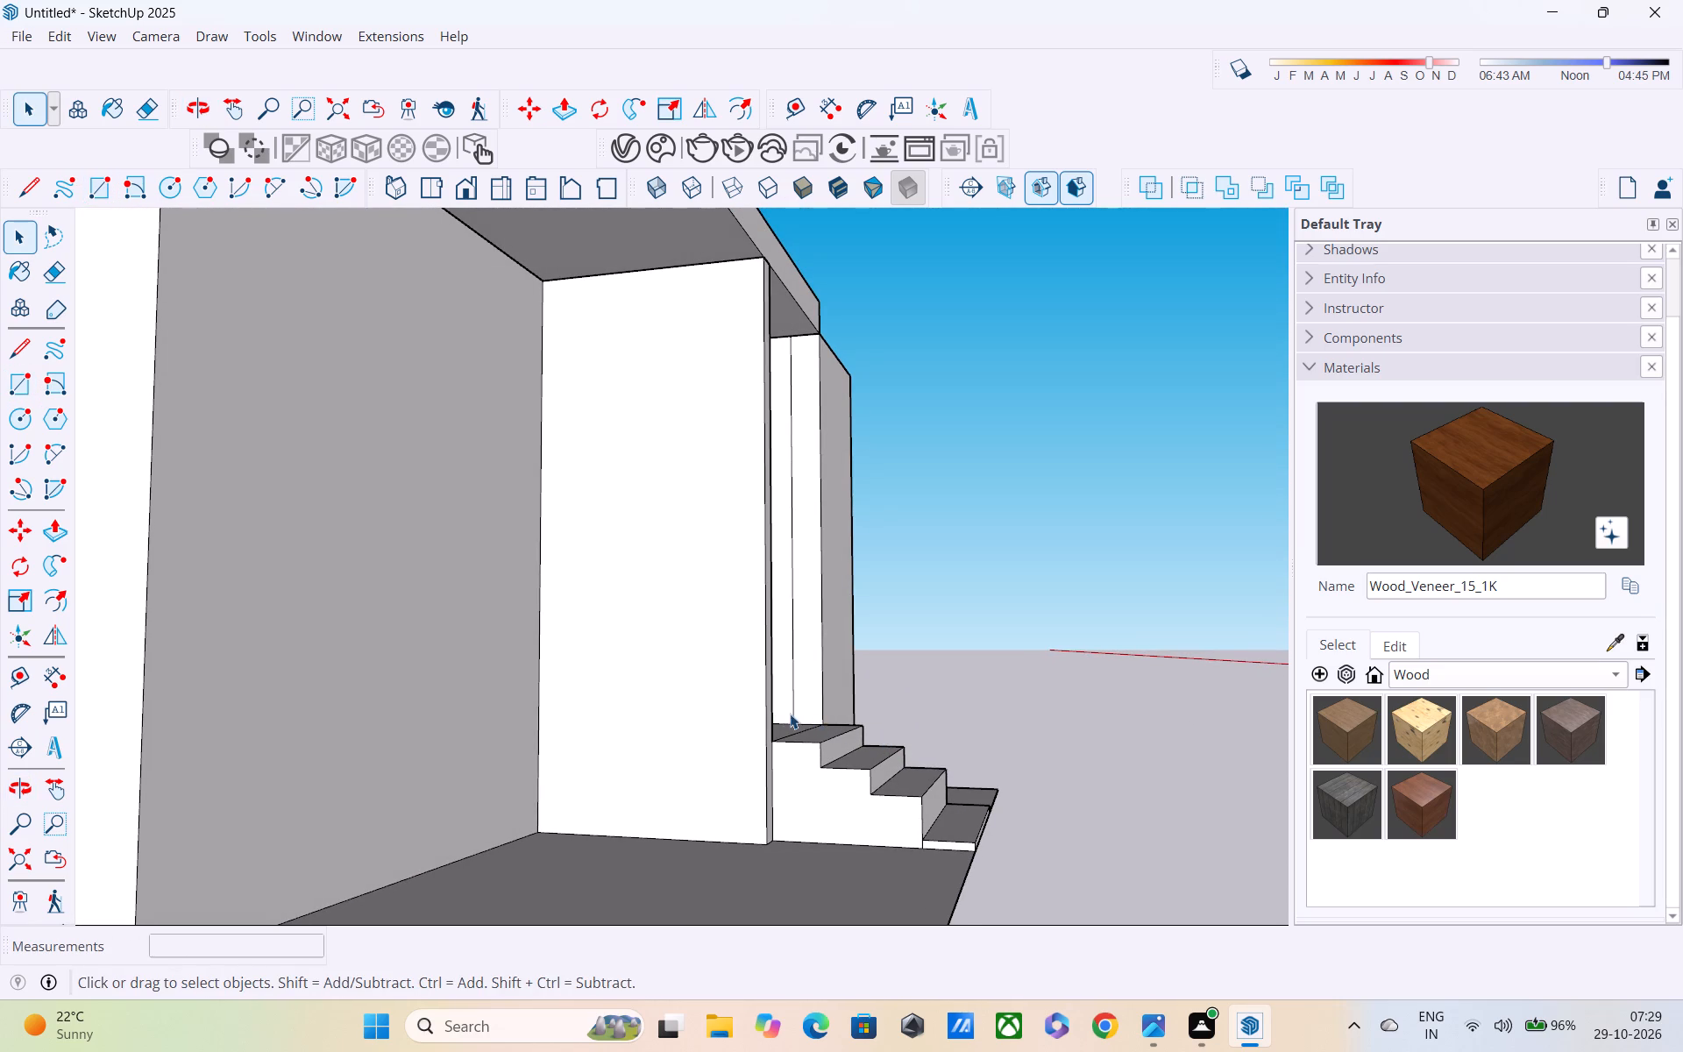
key(t)
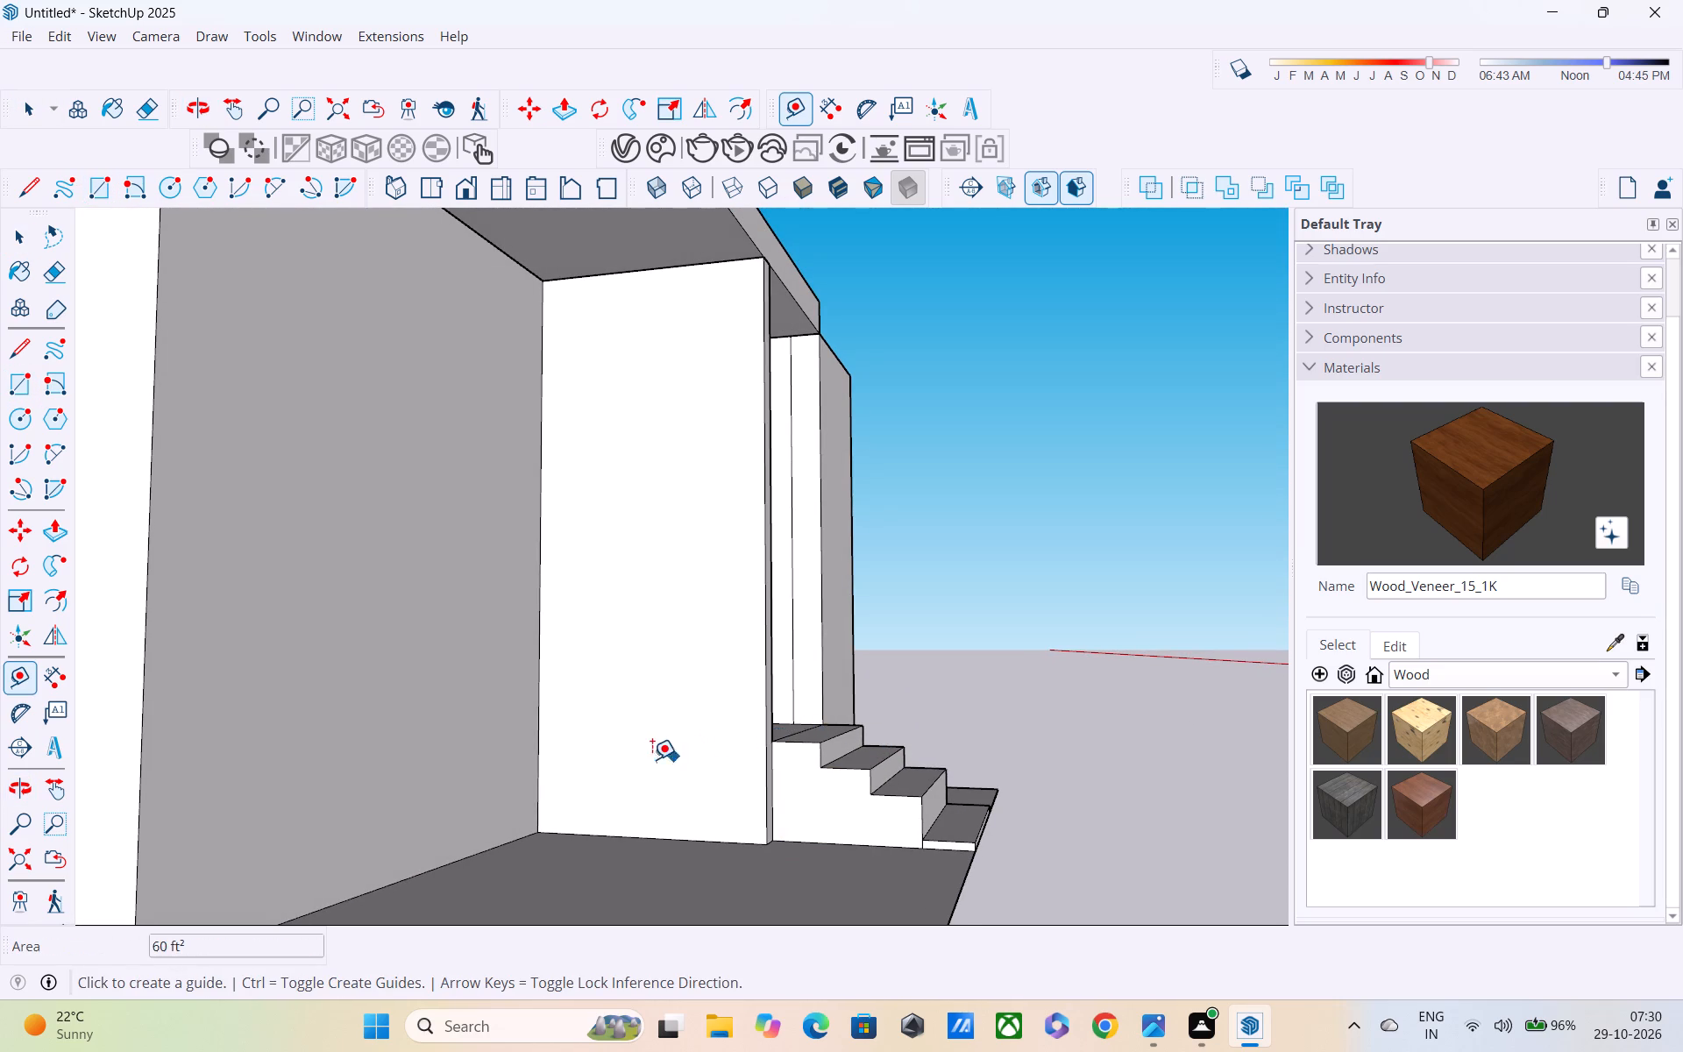
click(674, 848)
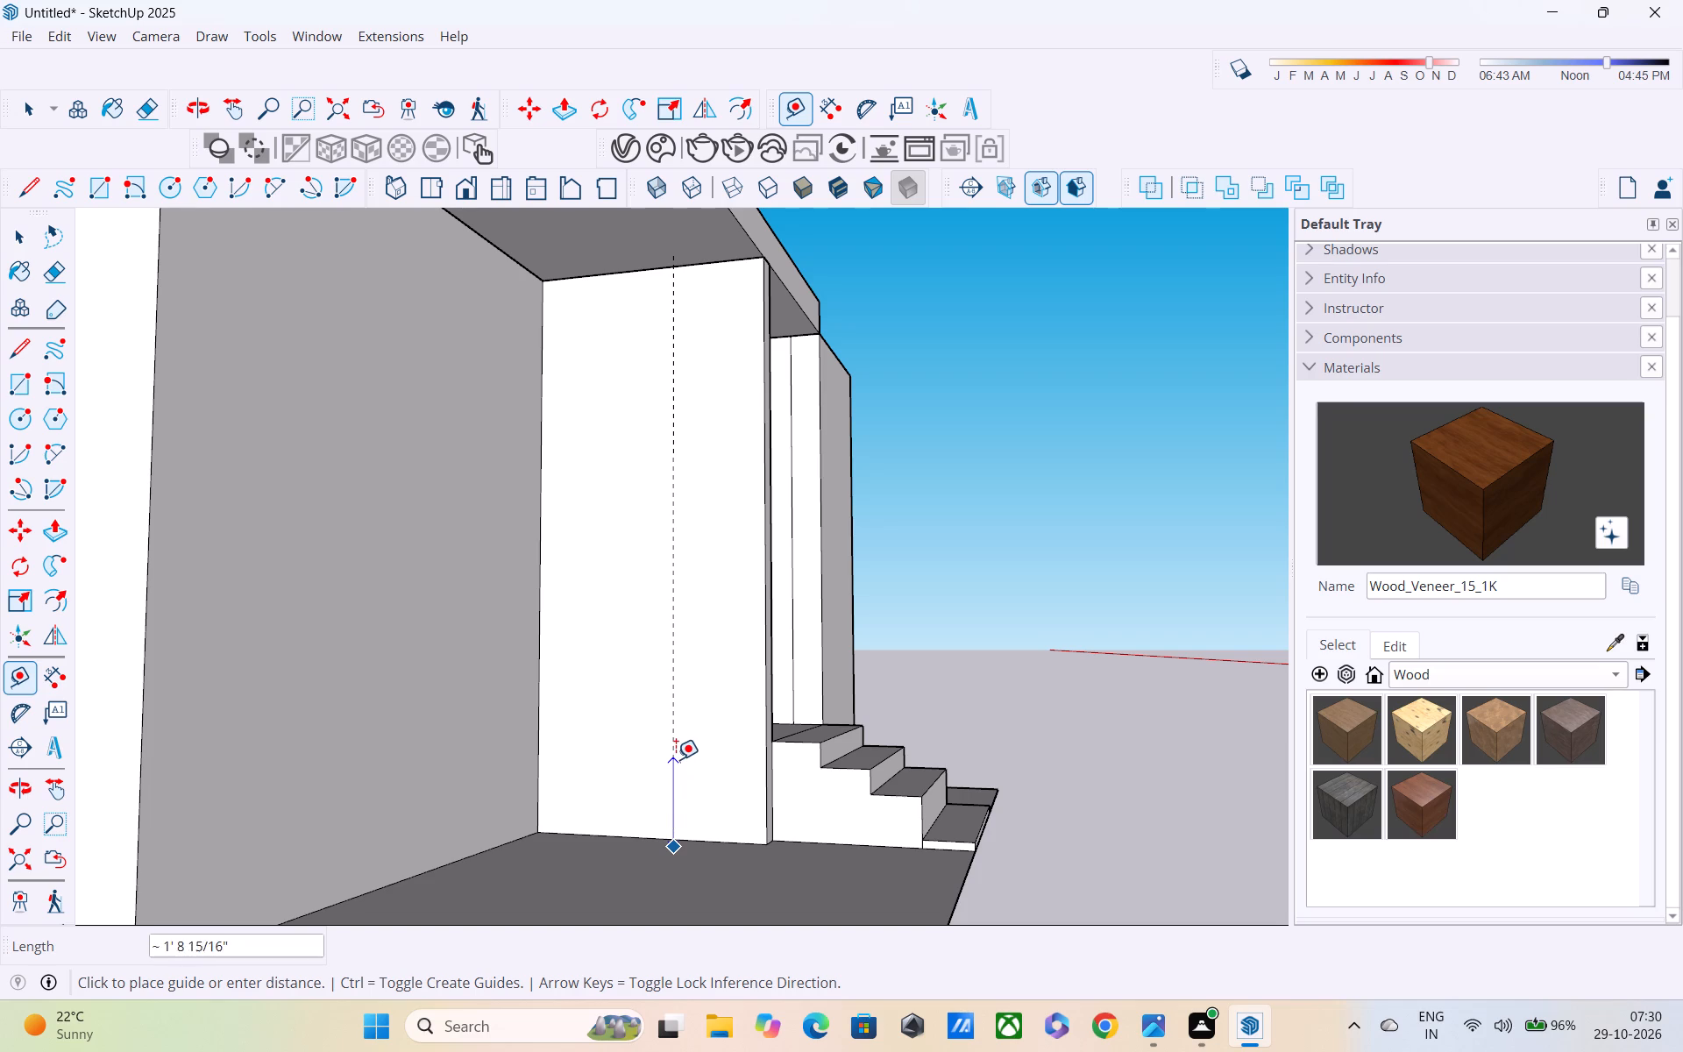
key(Escape)
click(728, 849)
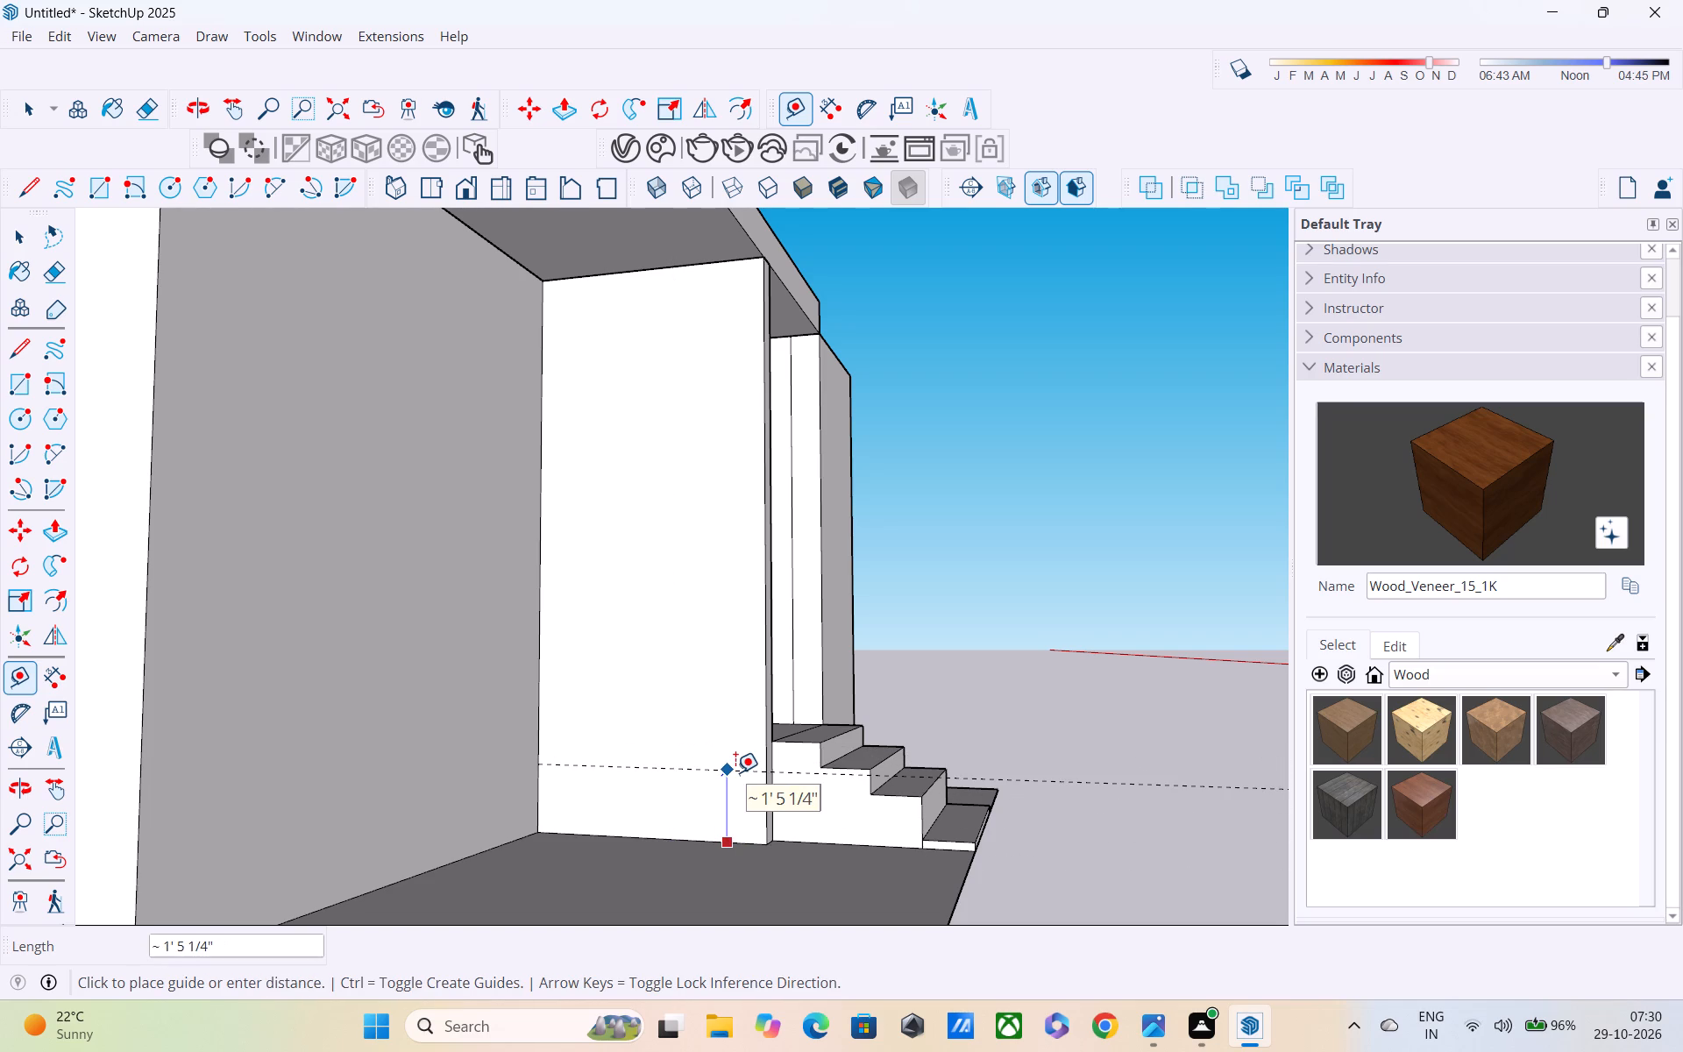
text(2')
key(Return)
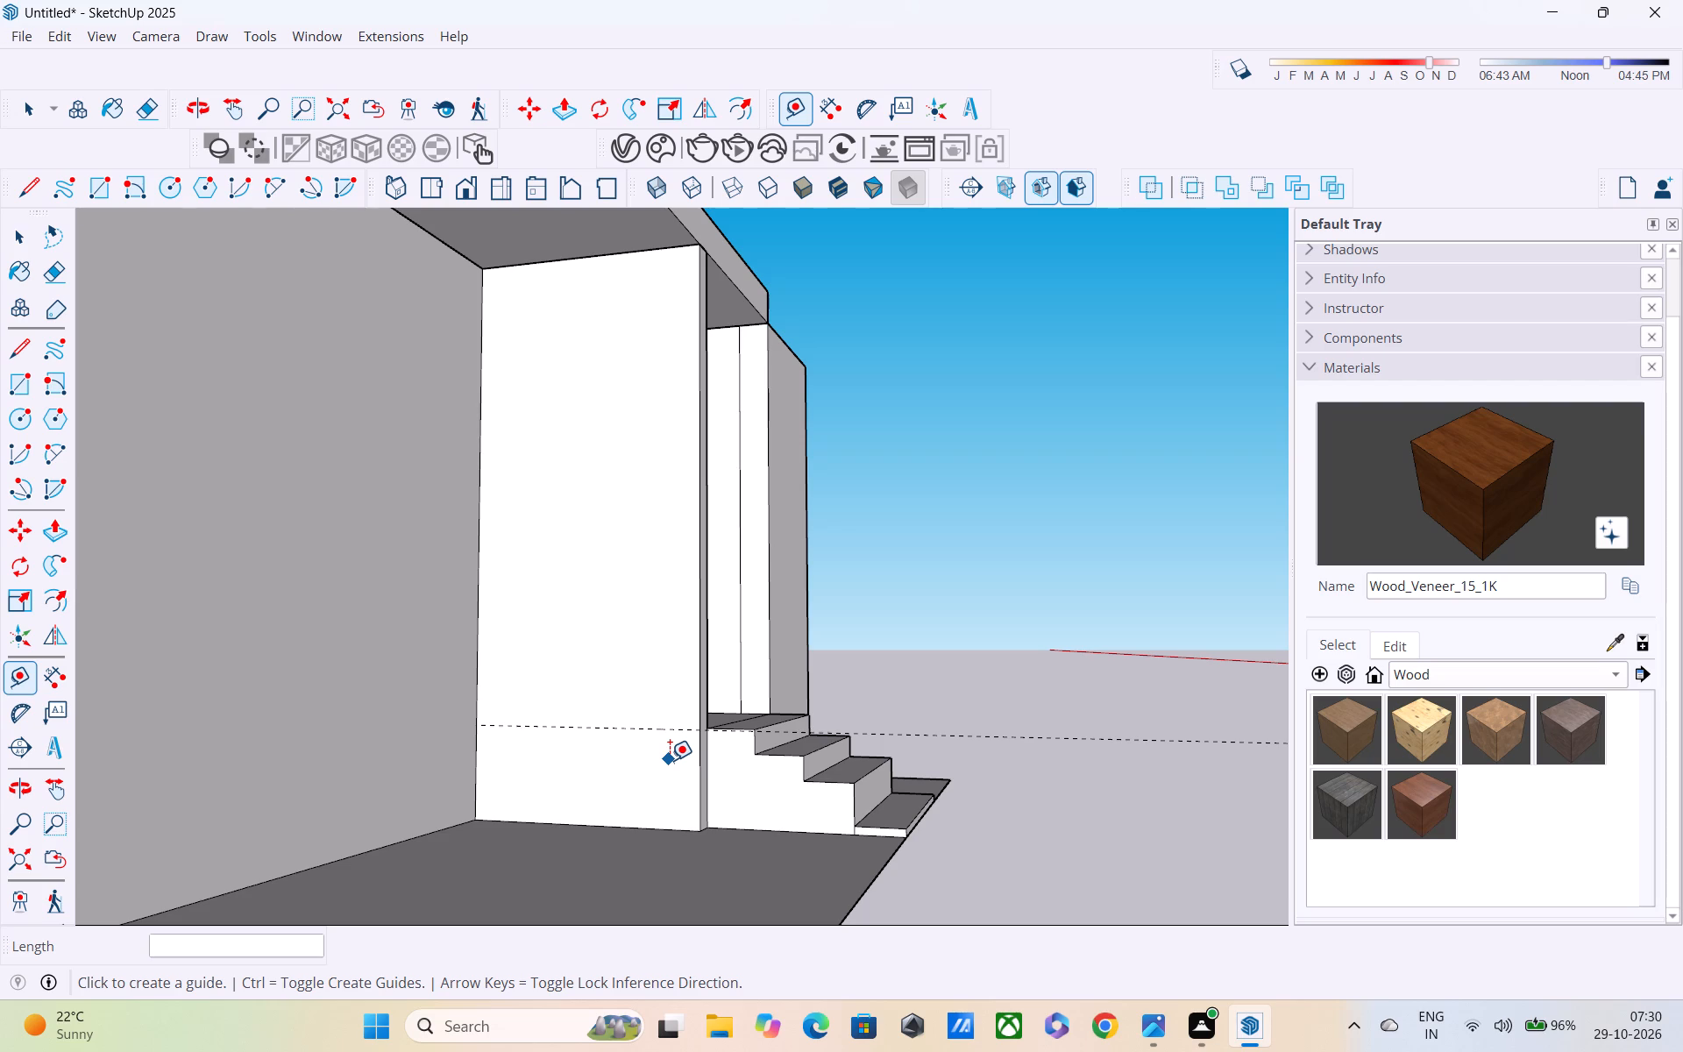
Draw a 5' line along the guide across the full width of the return wall.
key(l)
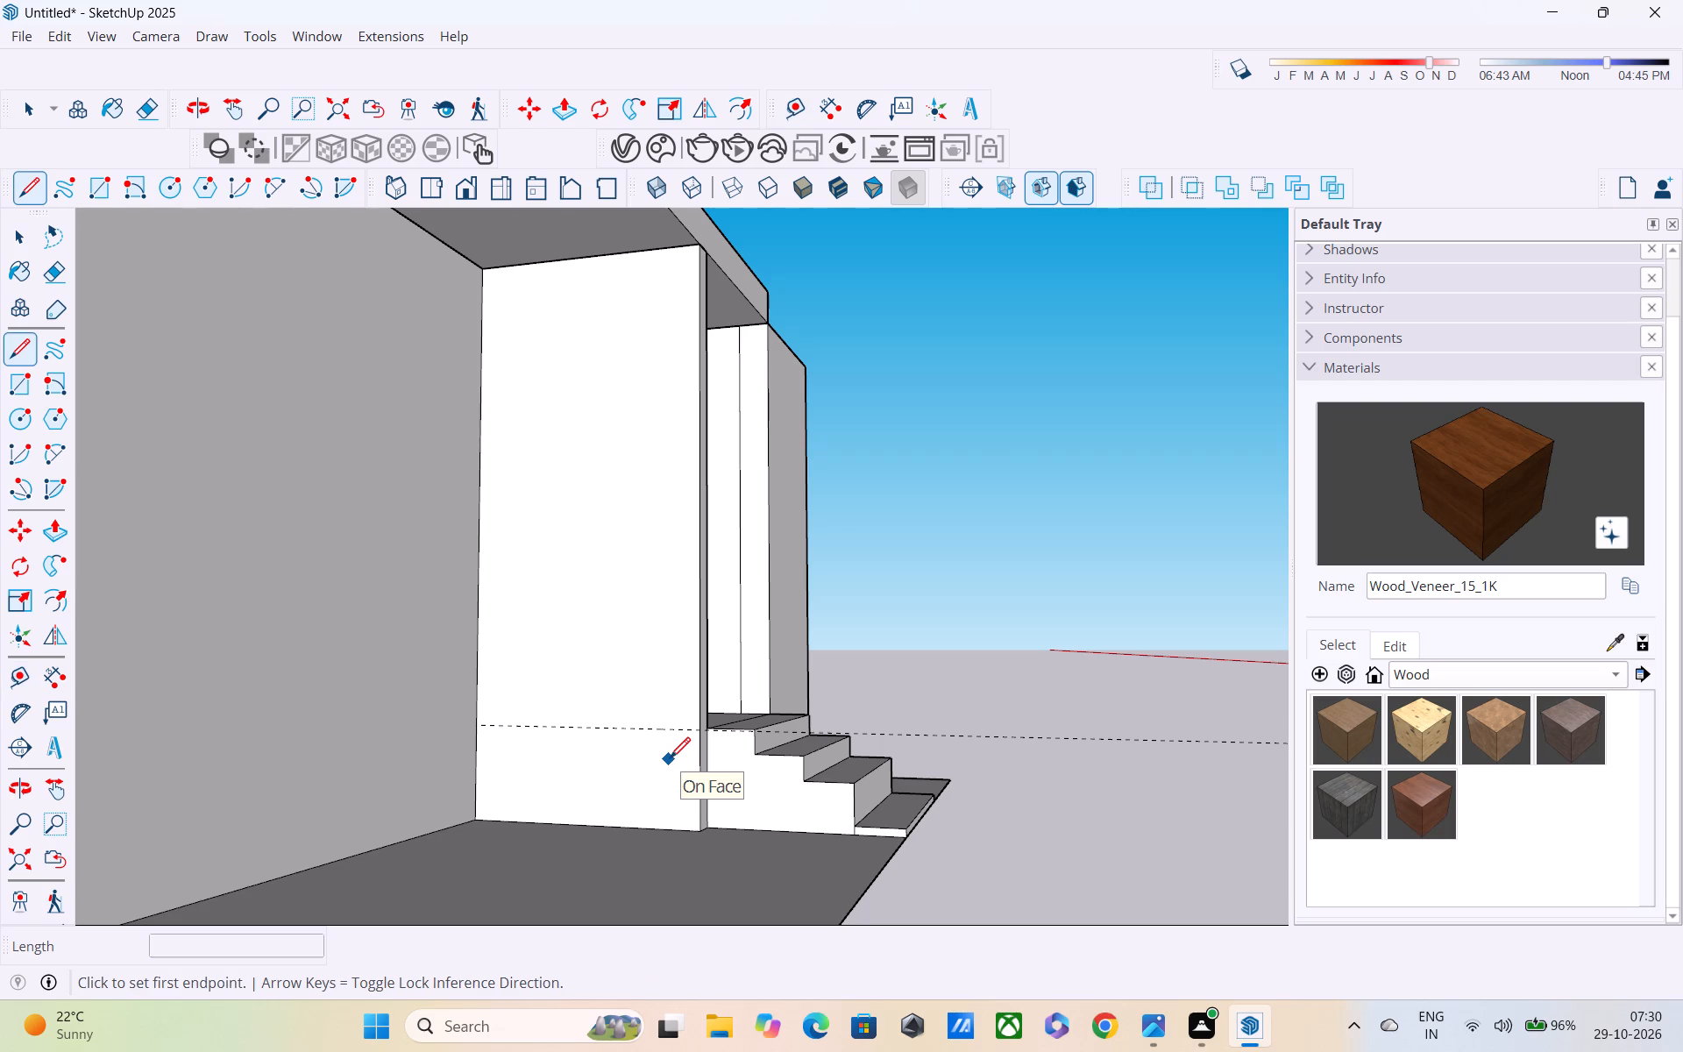
key(space)
key(l)
scroll(670, 760, up, 1)
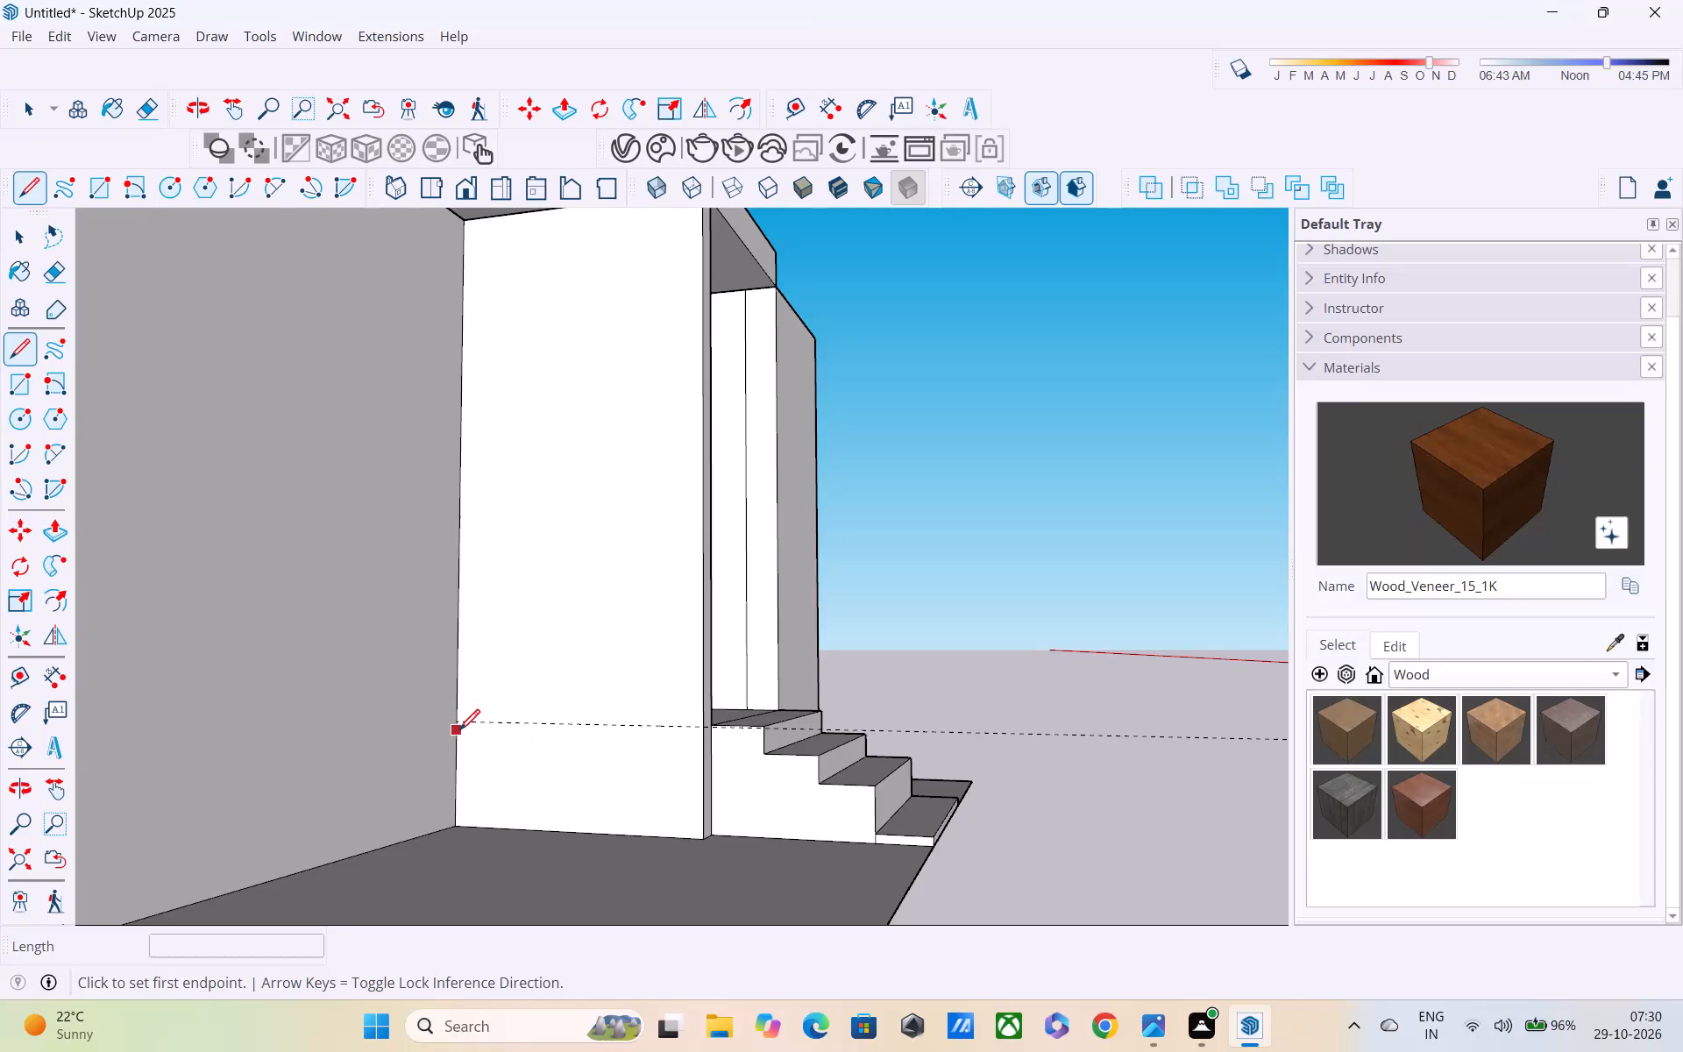
scroll(459, 732, up, 9)
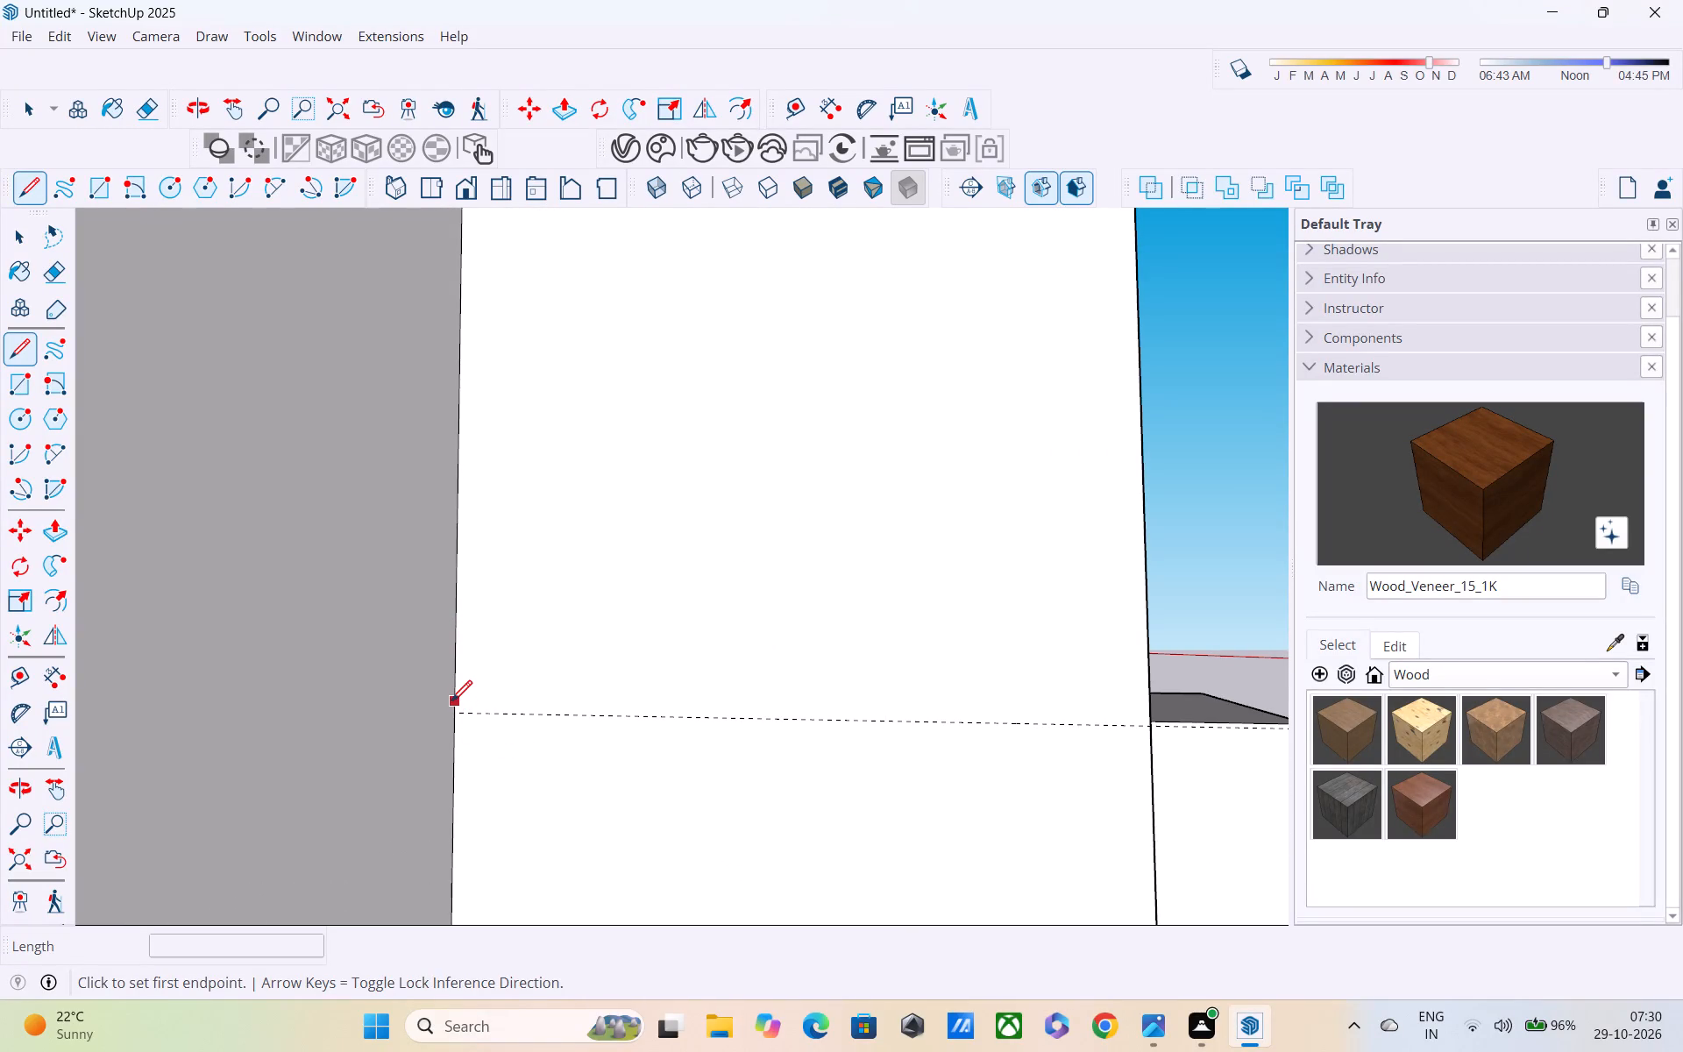
scroll(451, 717, up, 5)
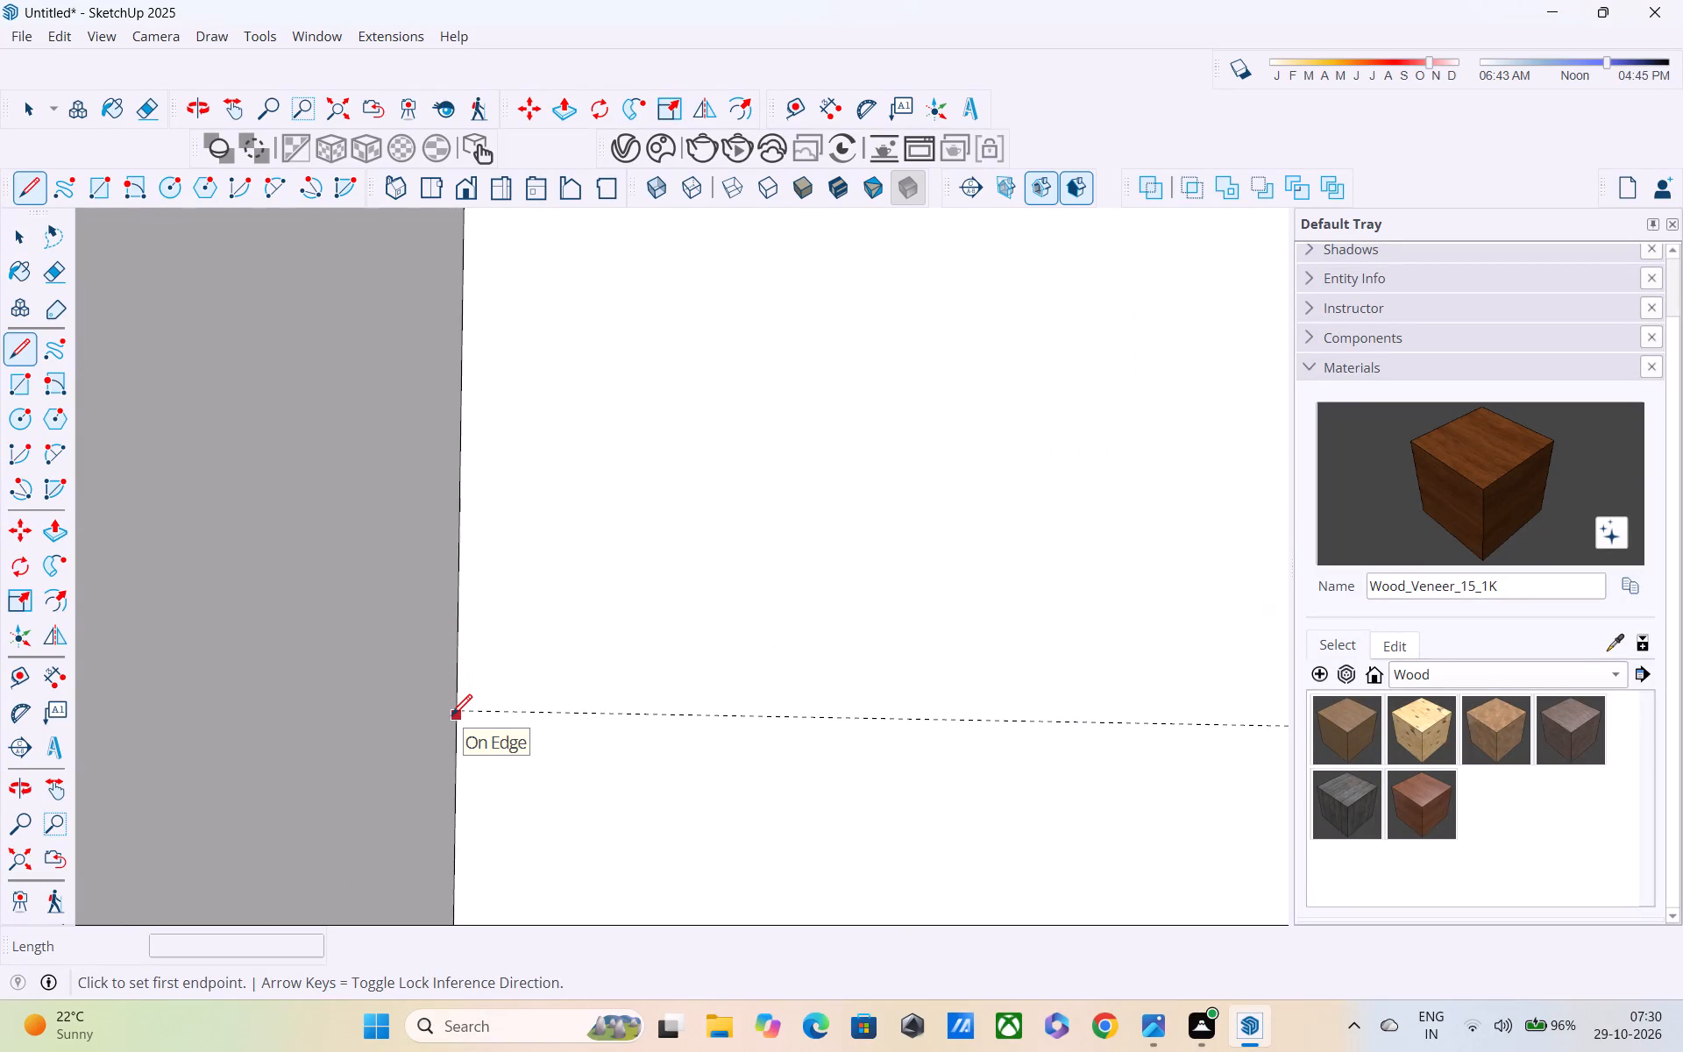
scroll(451, 712, up, 4)
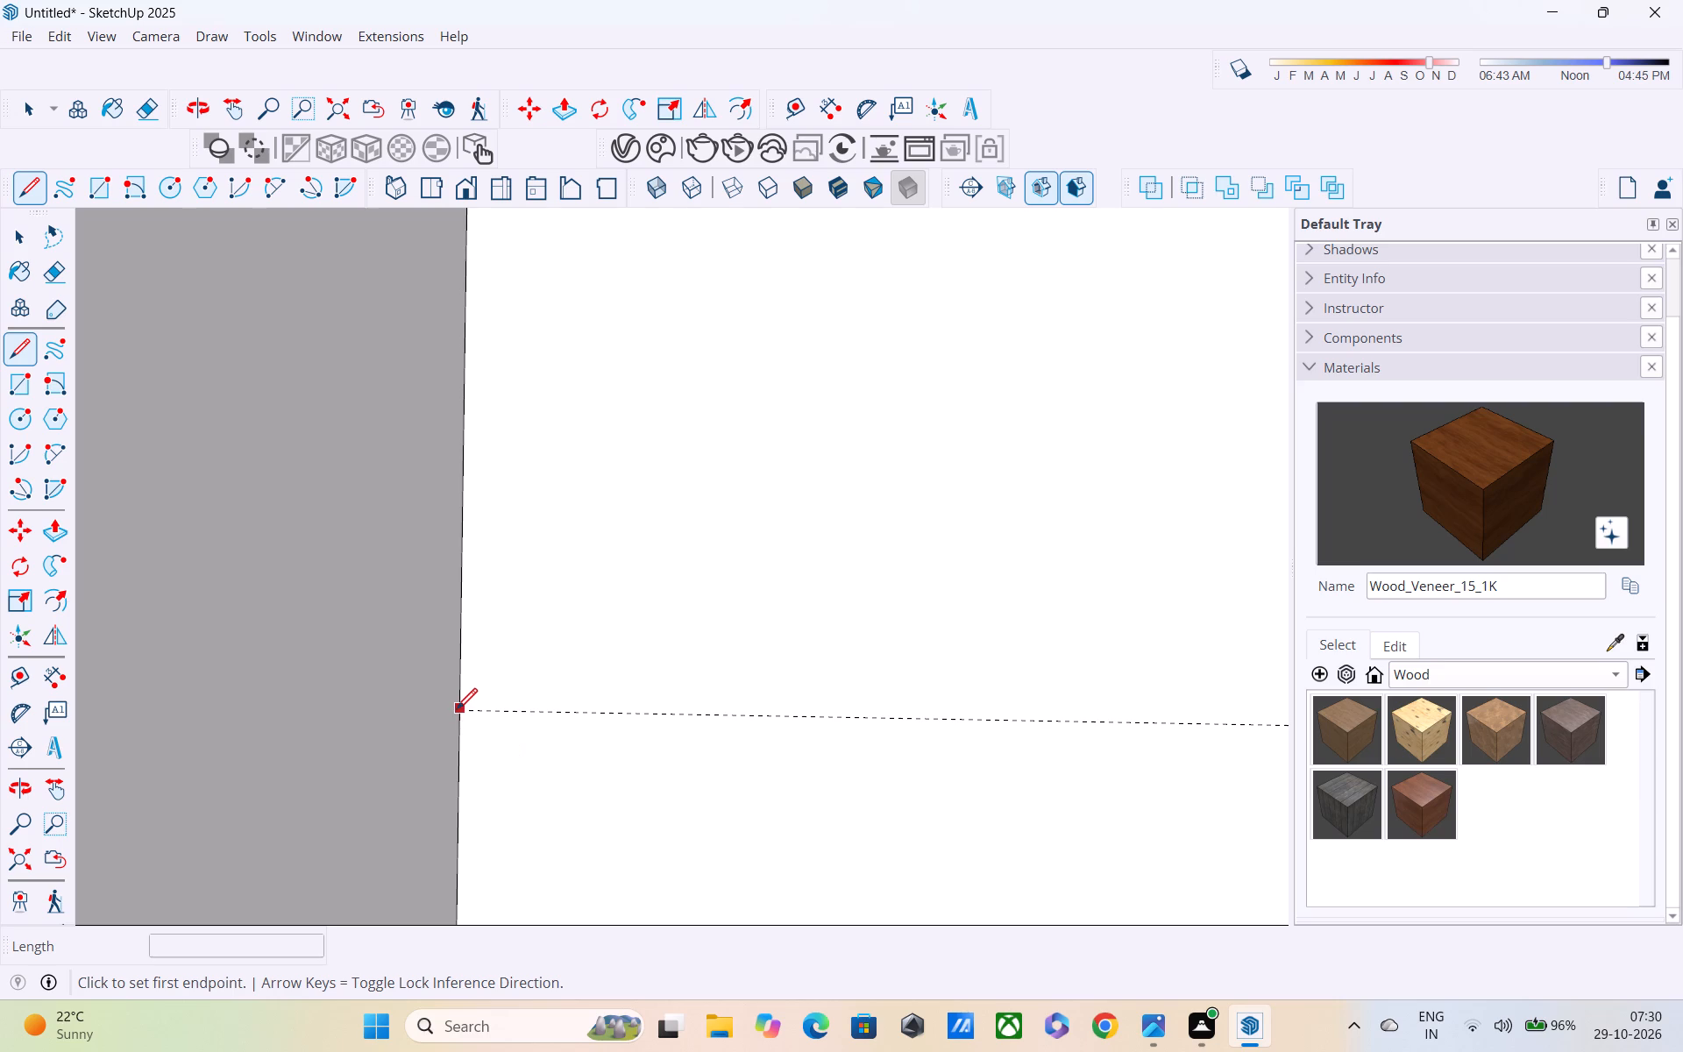
scroll(457, 711, up, 4)
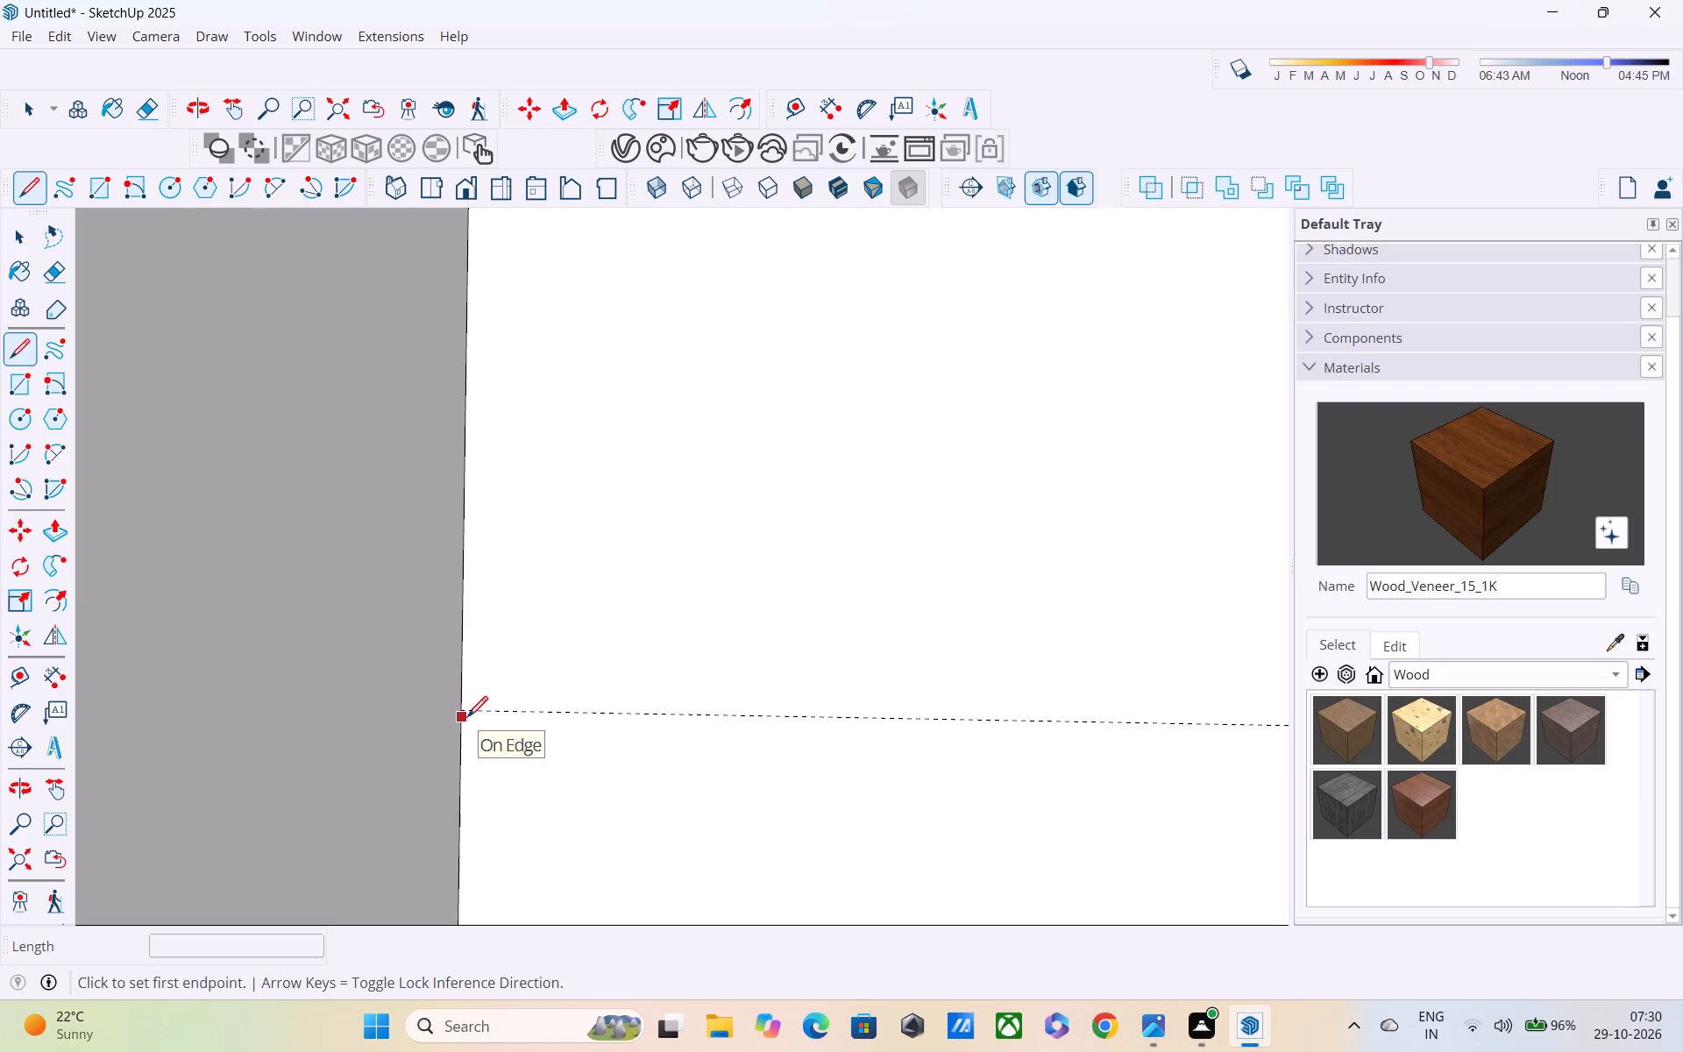
click(465, 714)
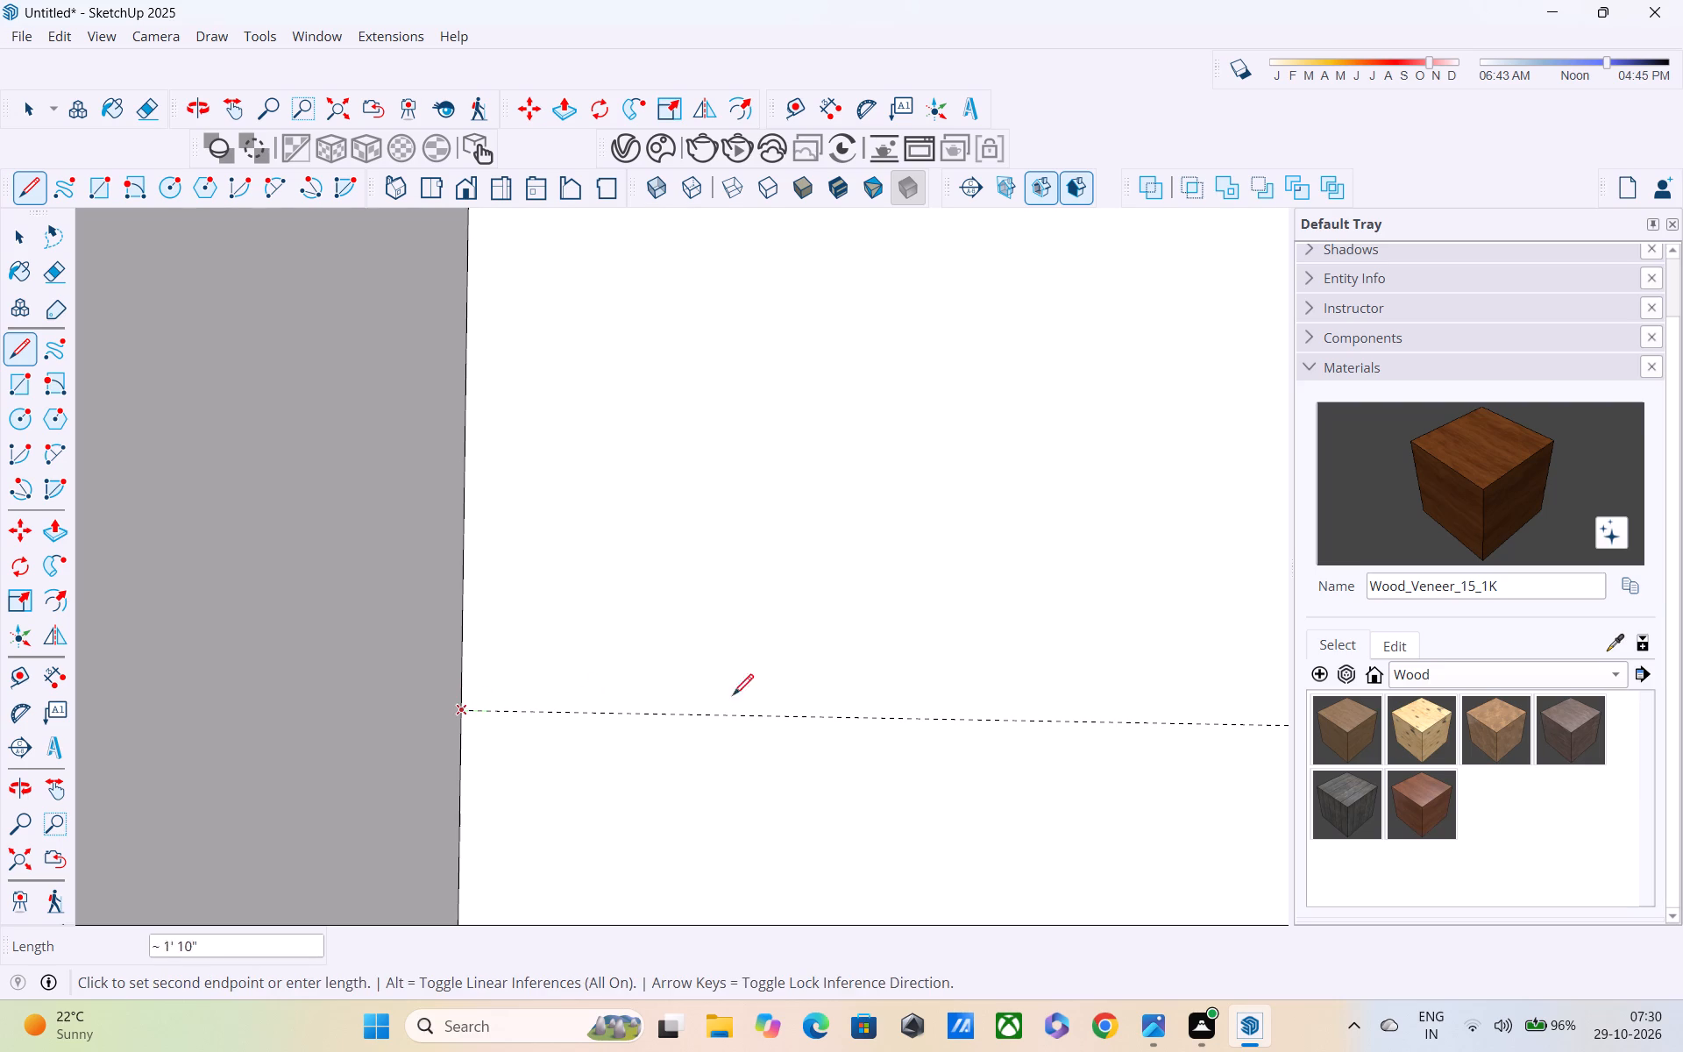
scroll(790, 697, down, 2)
middle_drag(790, 697, 459, 702)
scroll(459, 702, down, 1)
scroll(459, 702, up, 1)
scroll(459, 702, down, 4)
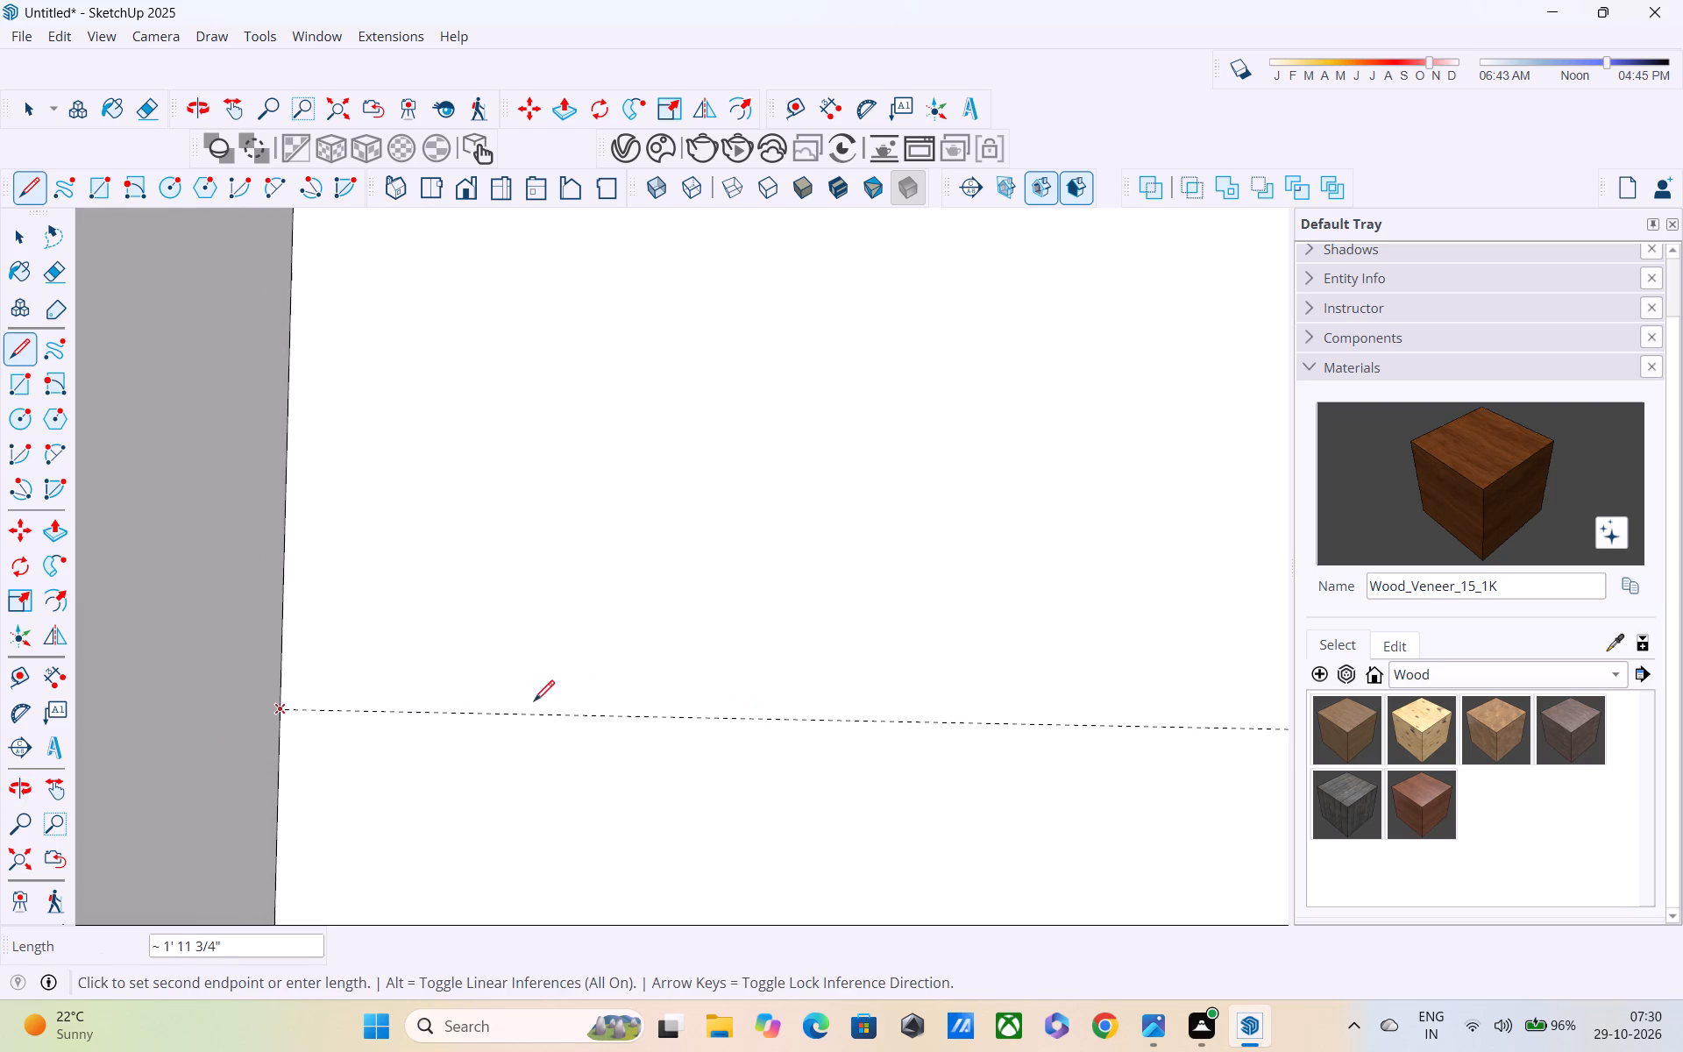
shift+middle_drag(723, 721, 240, 716)
scroll(240, 716, down, 7)
shift+middle_drag(547, 705, 397, 696)
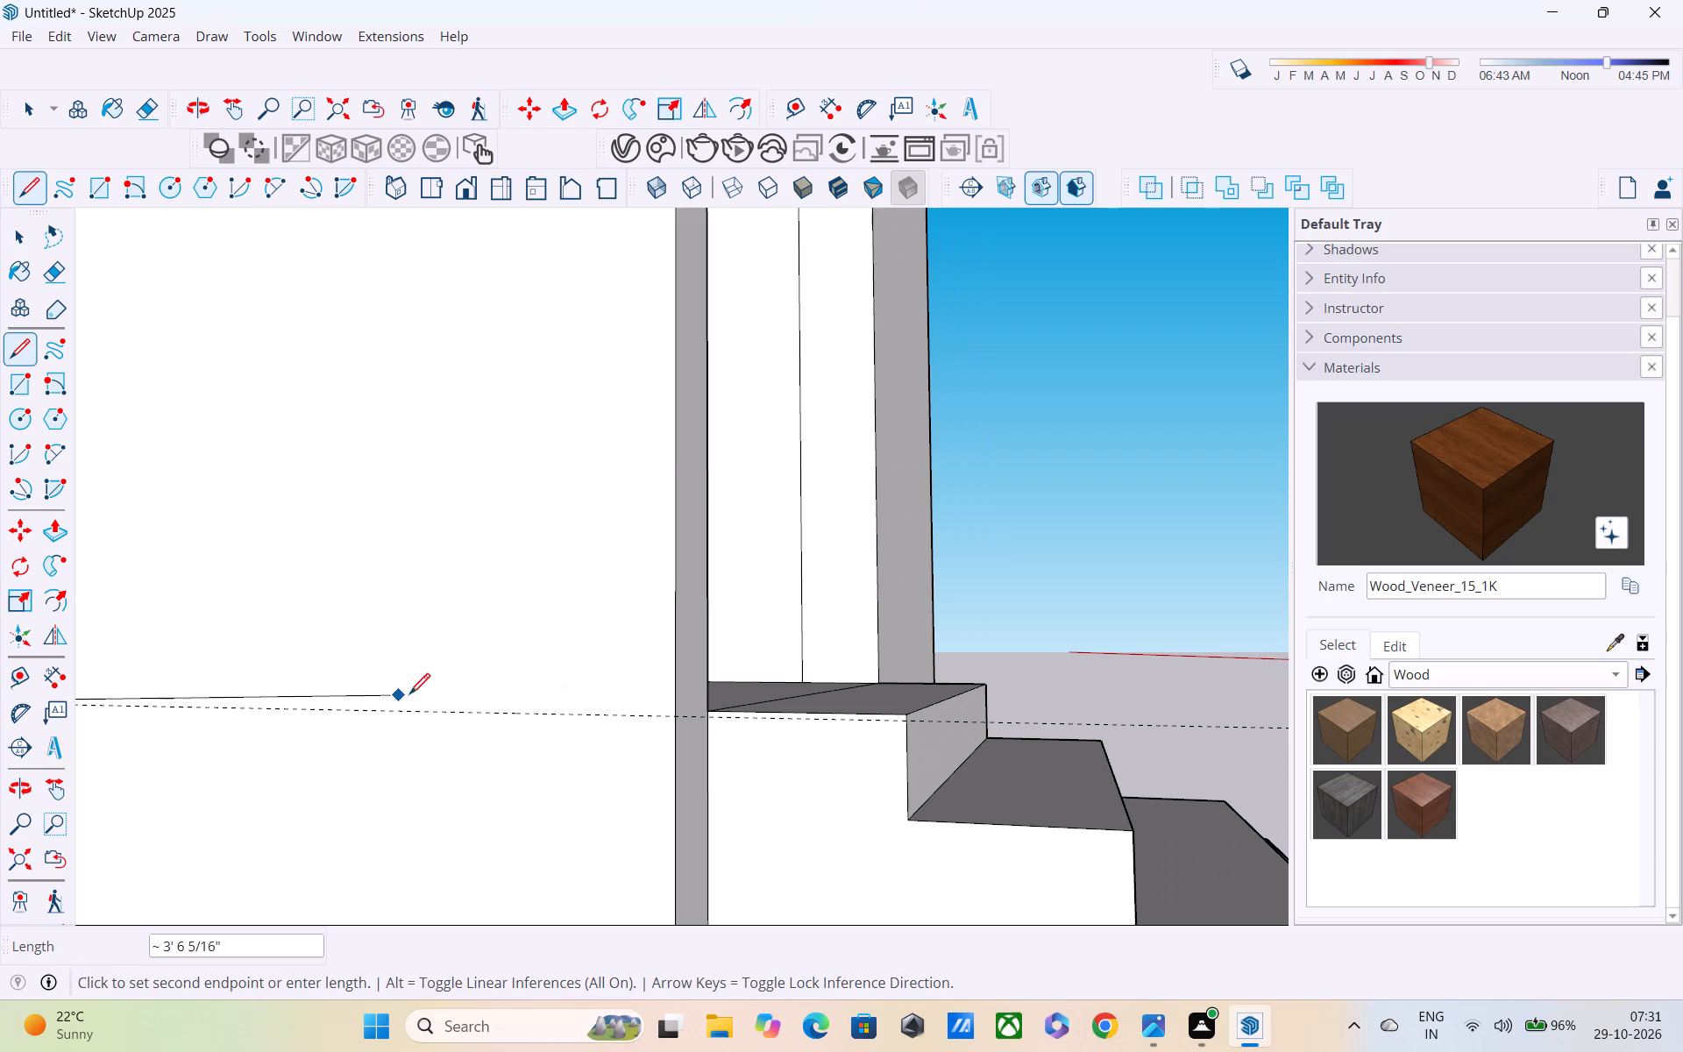
click(681, 712)
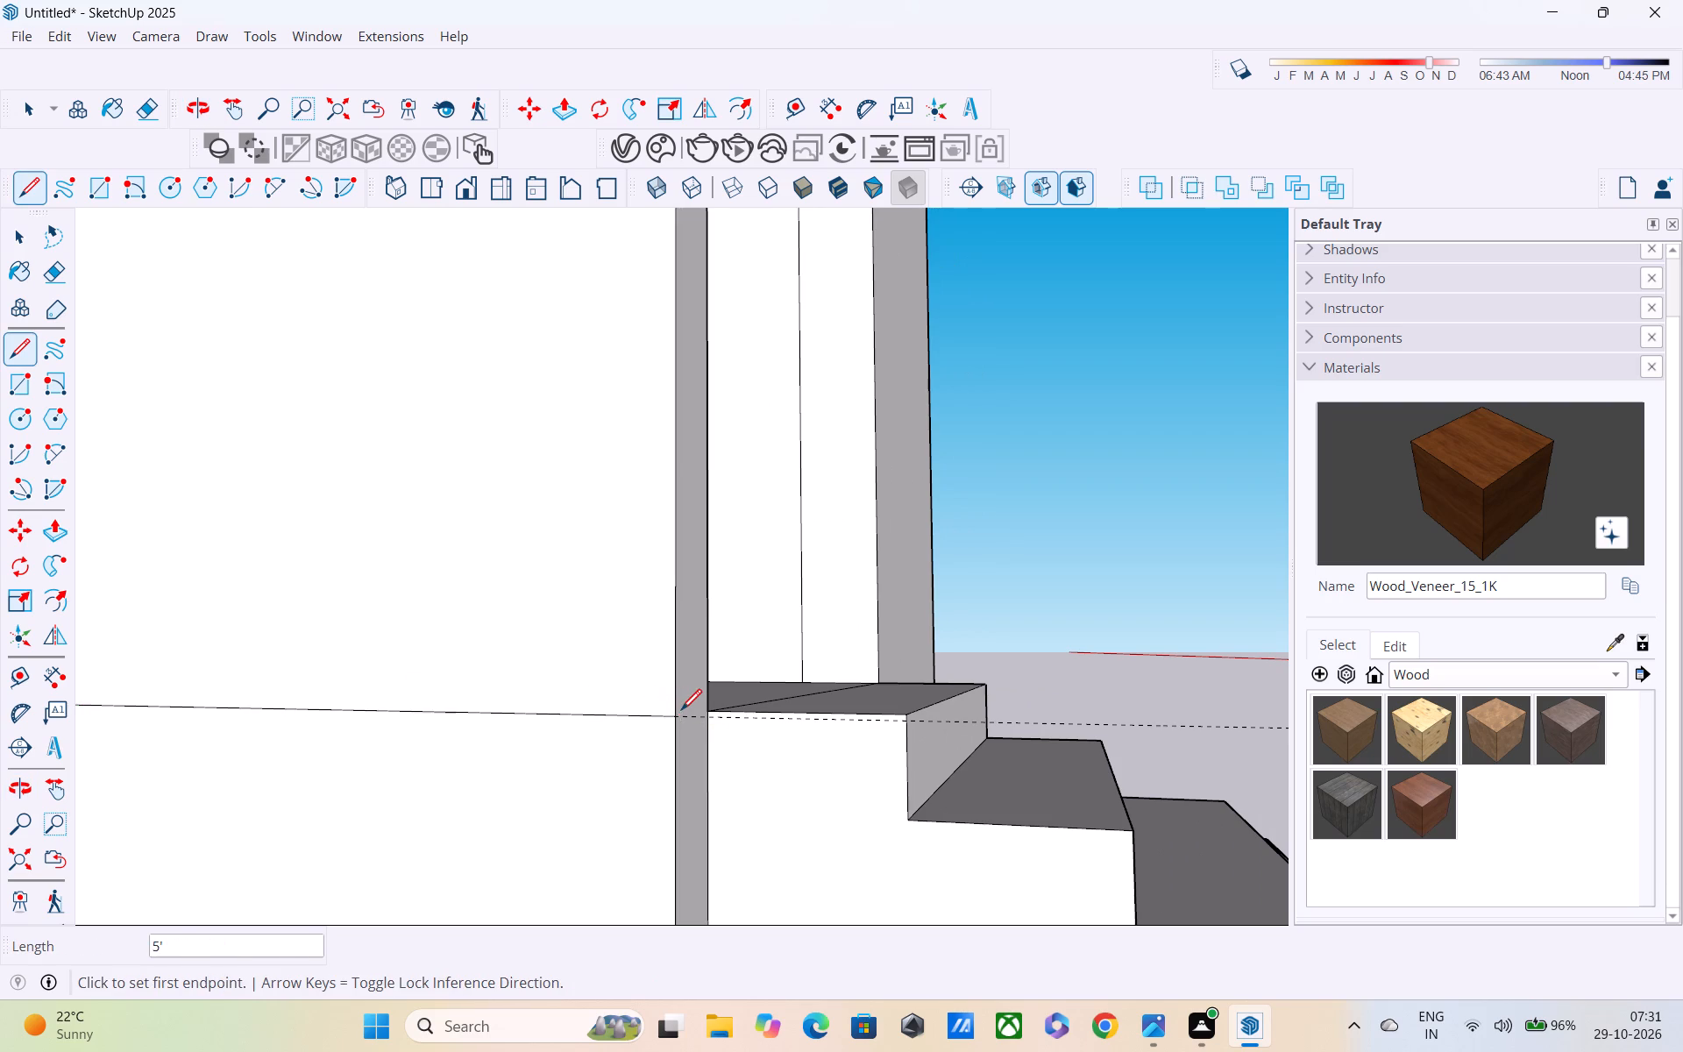
Place two vertical guides on the return wall, each 10" in from its outer and inner vertical edges.
scroll(657, 722, down, 5)
shift+middle_drag(650, 718, 825, 750)
scroll(810, 706, down, 5)
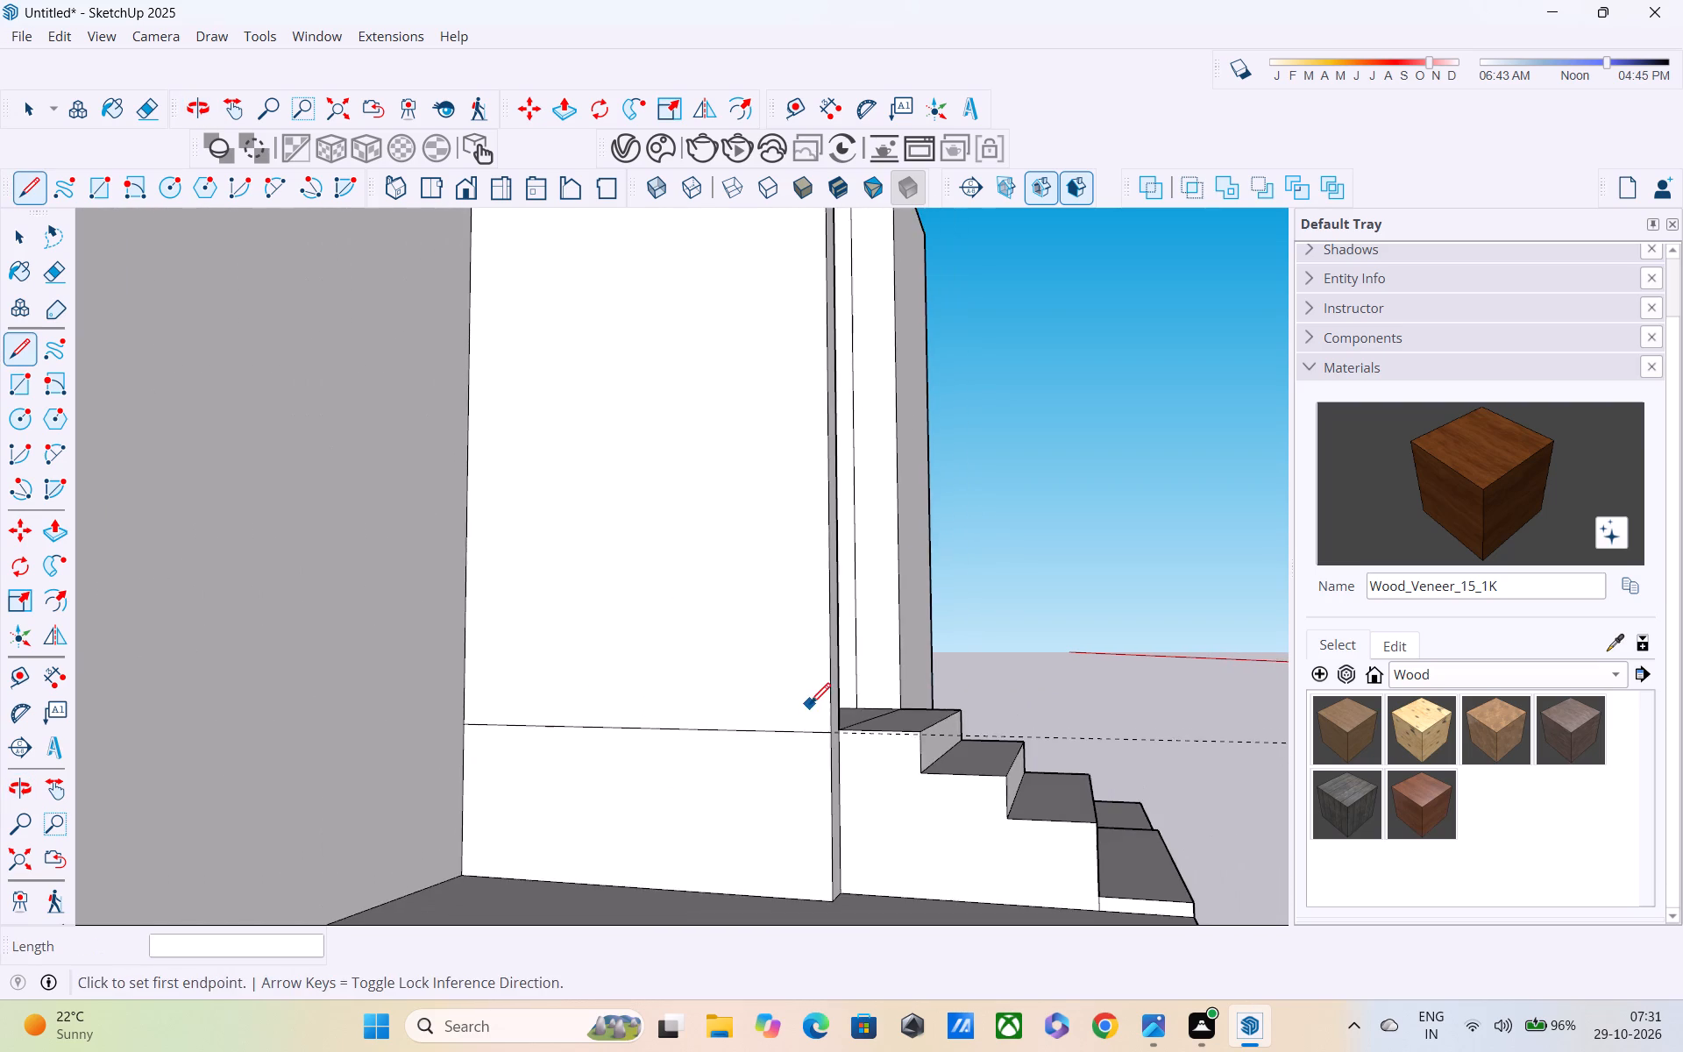
middle_drag(810, 706, 755, 743)
scroll(750, 729, up, 1)
scroll(750, 729, down, 7)
key(space)
key(t)
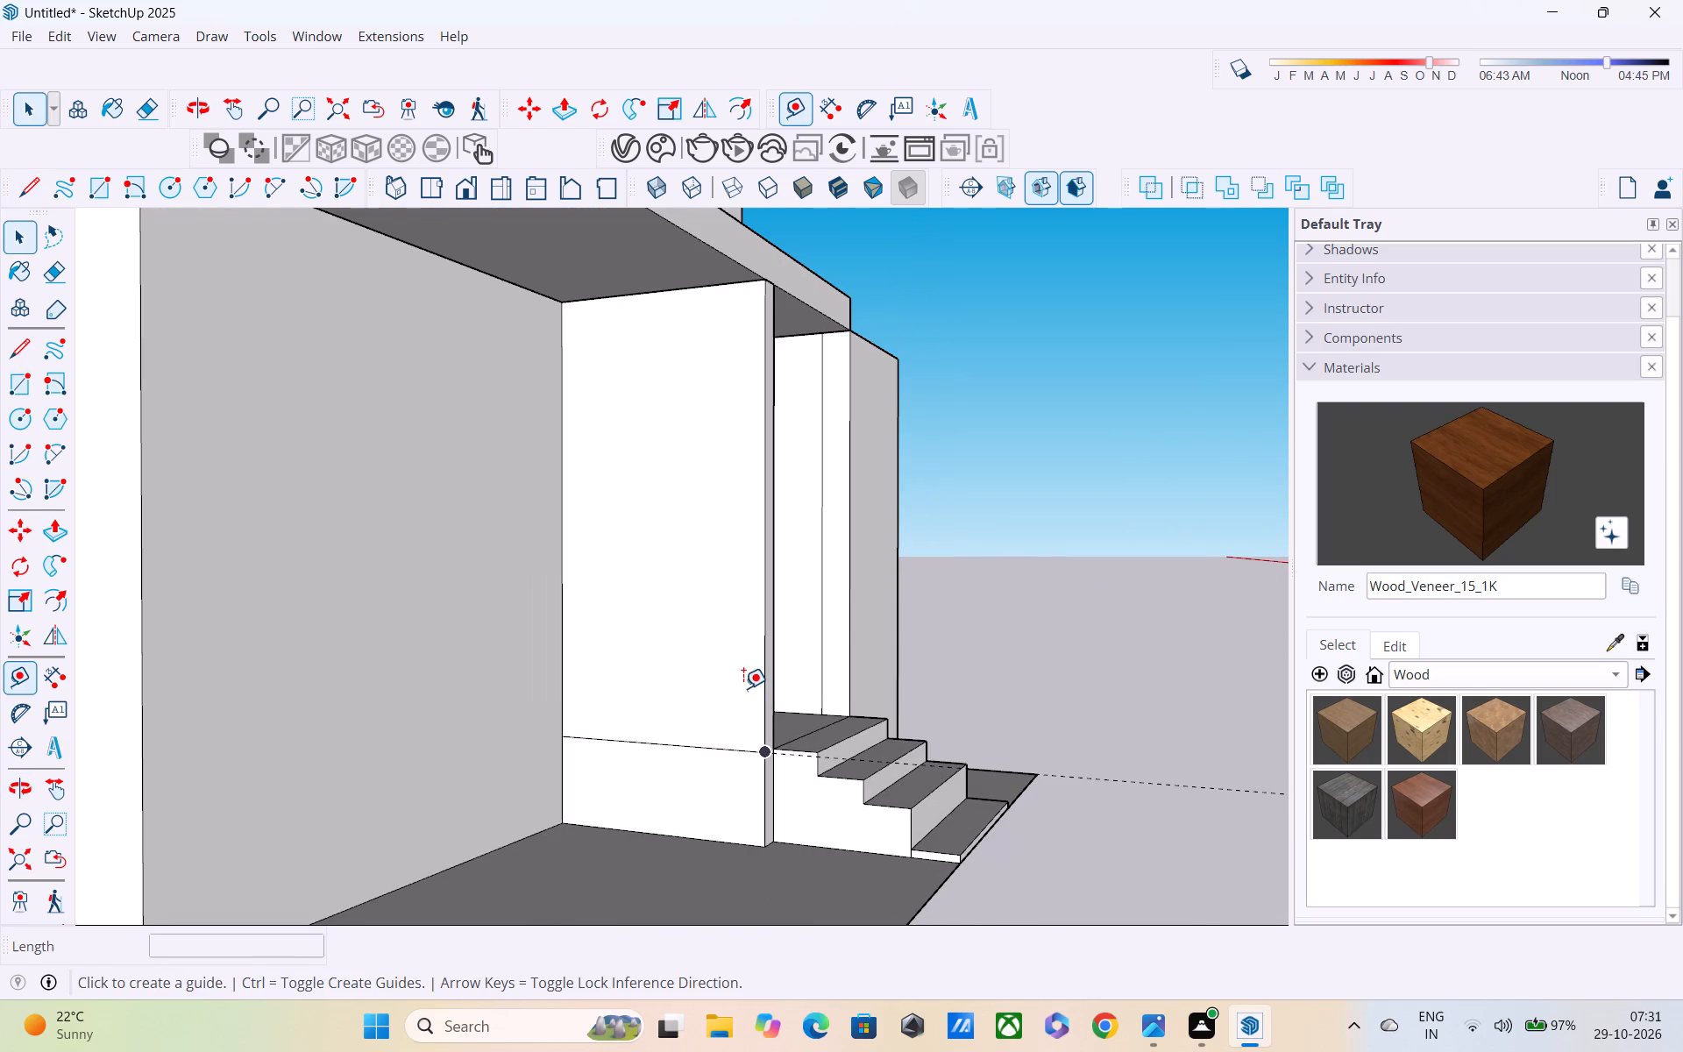
click(759, 586)
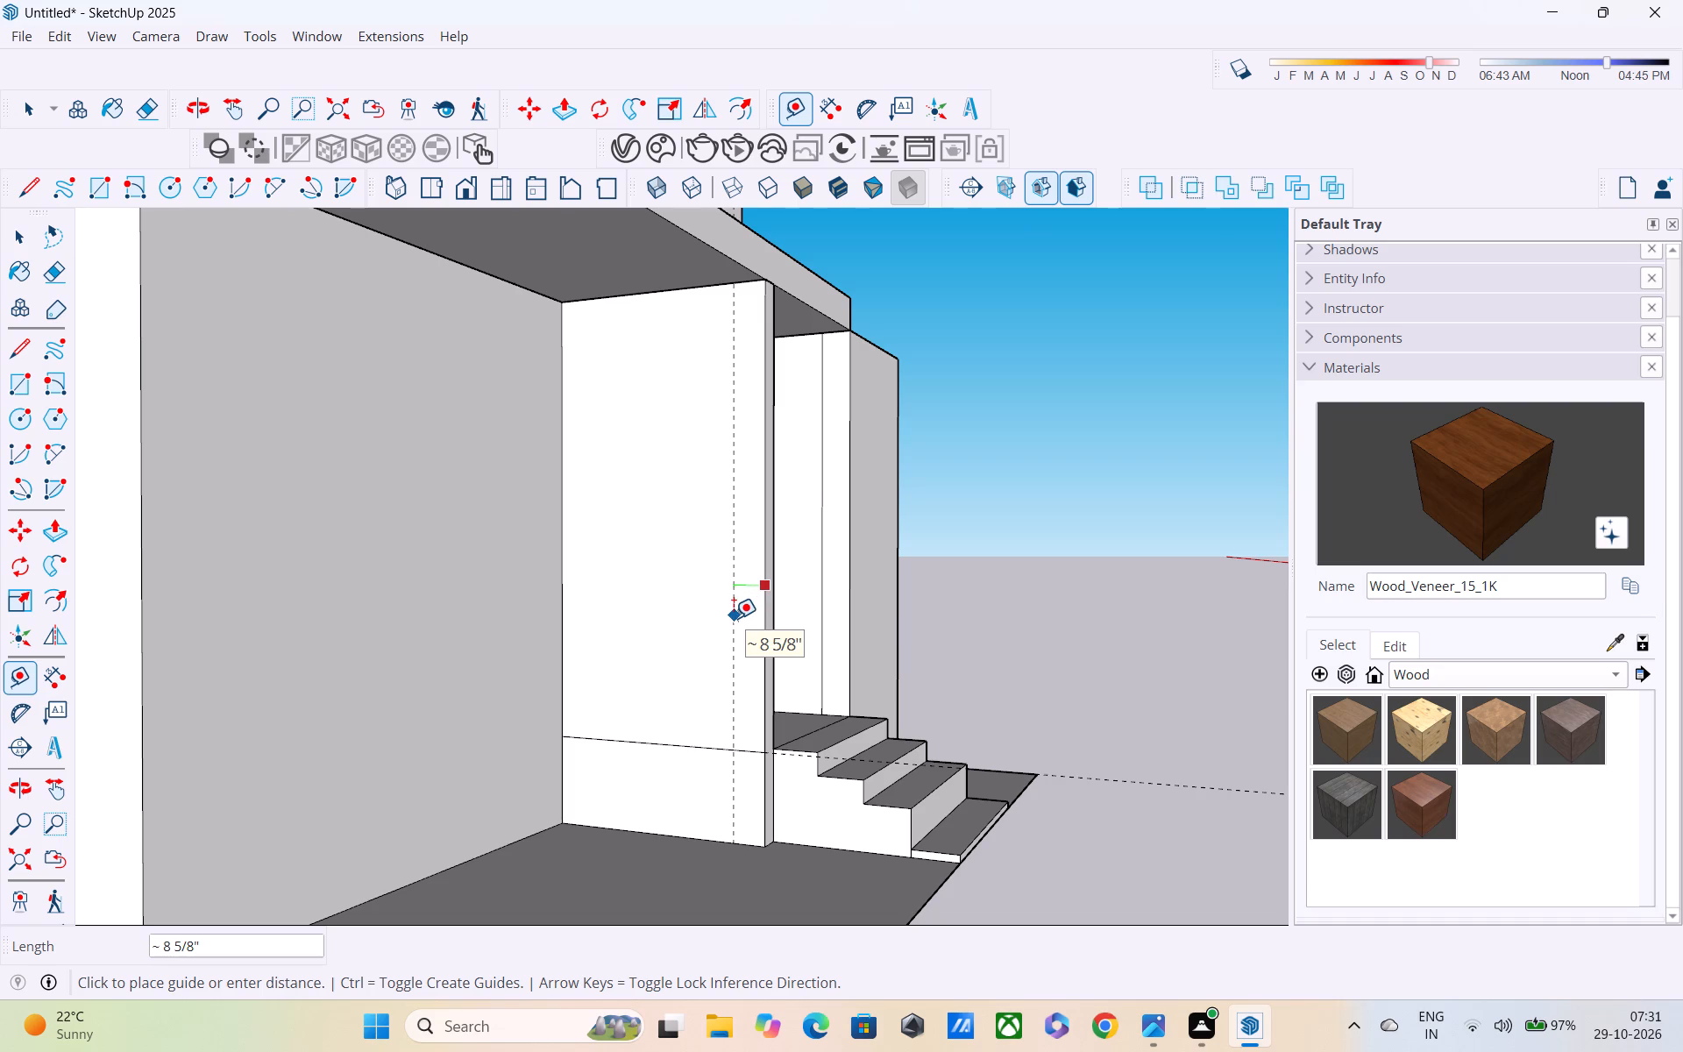
text(10")
key(Return)
middle_drag(597, 544, 740, 501)
click(619, 480)
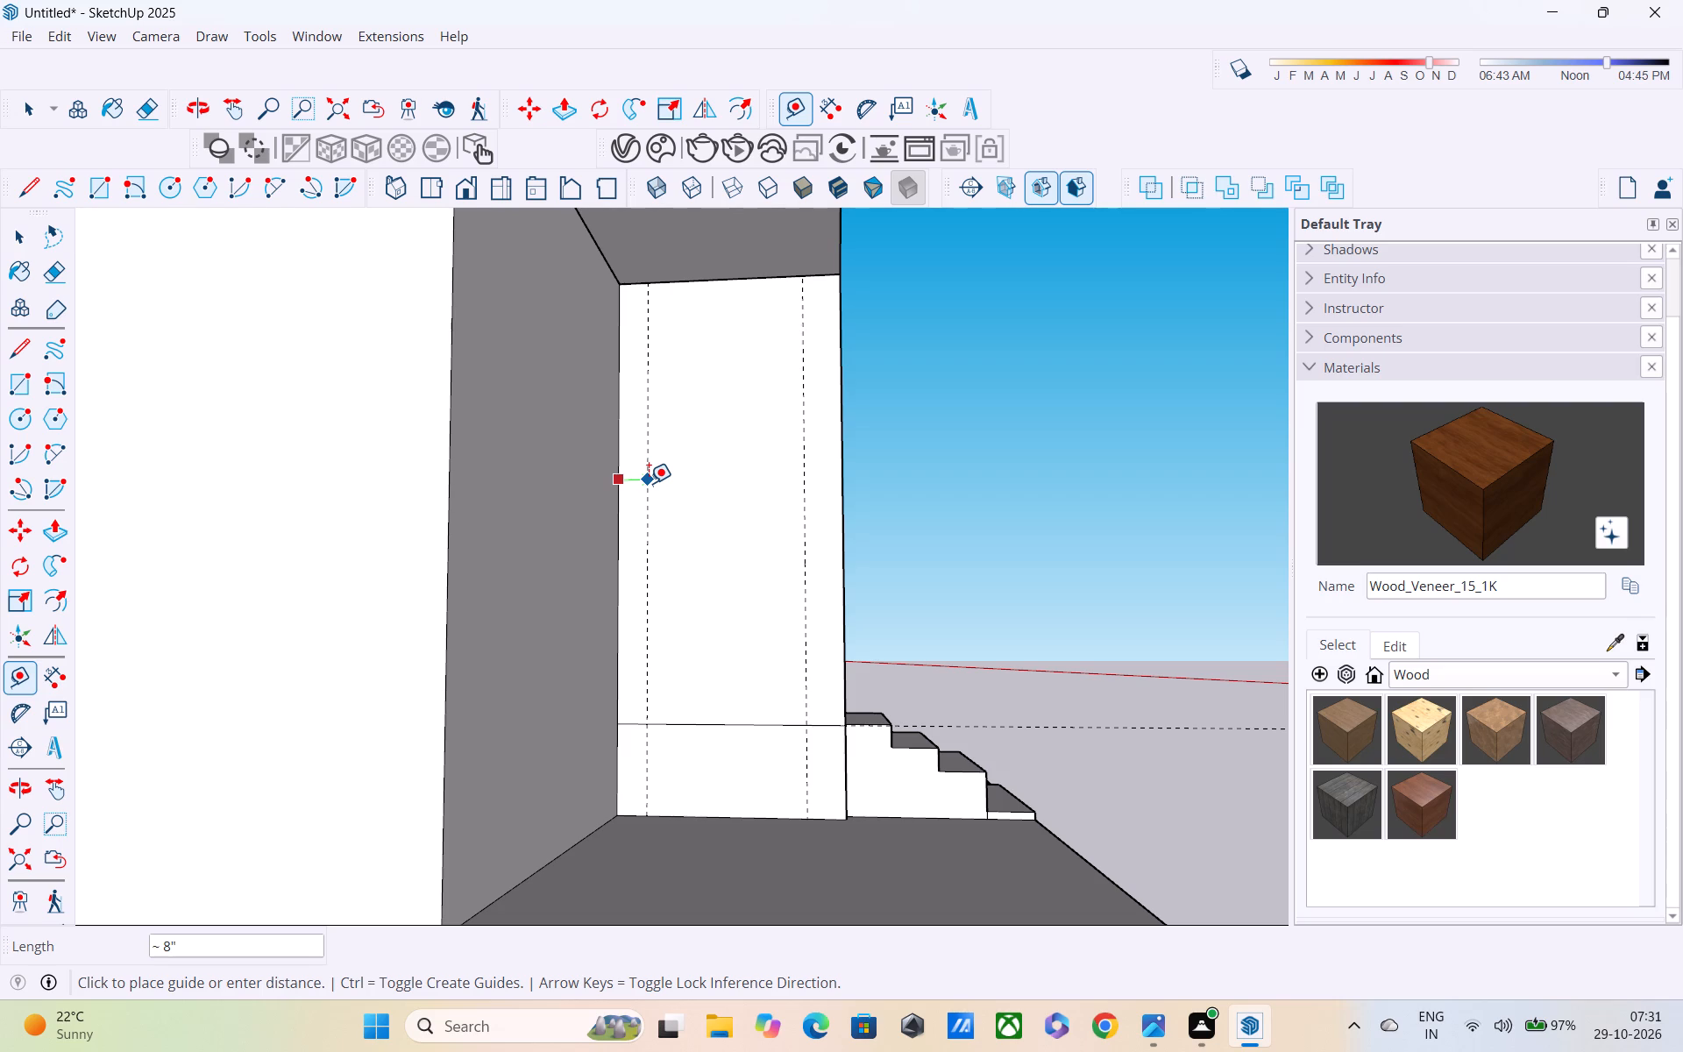
text(10")
key(Return)
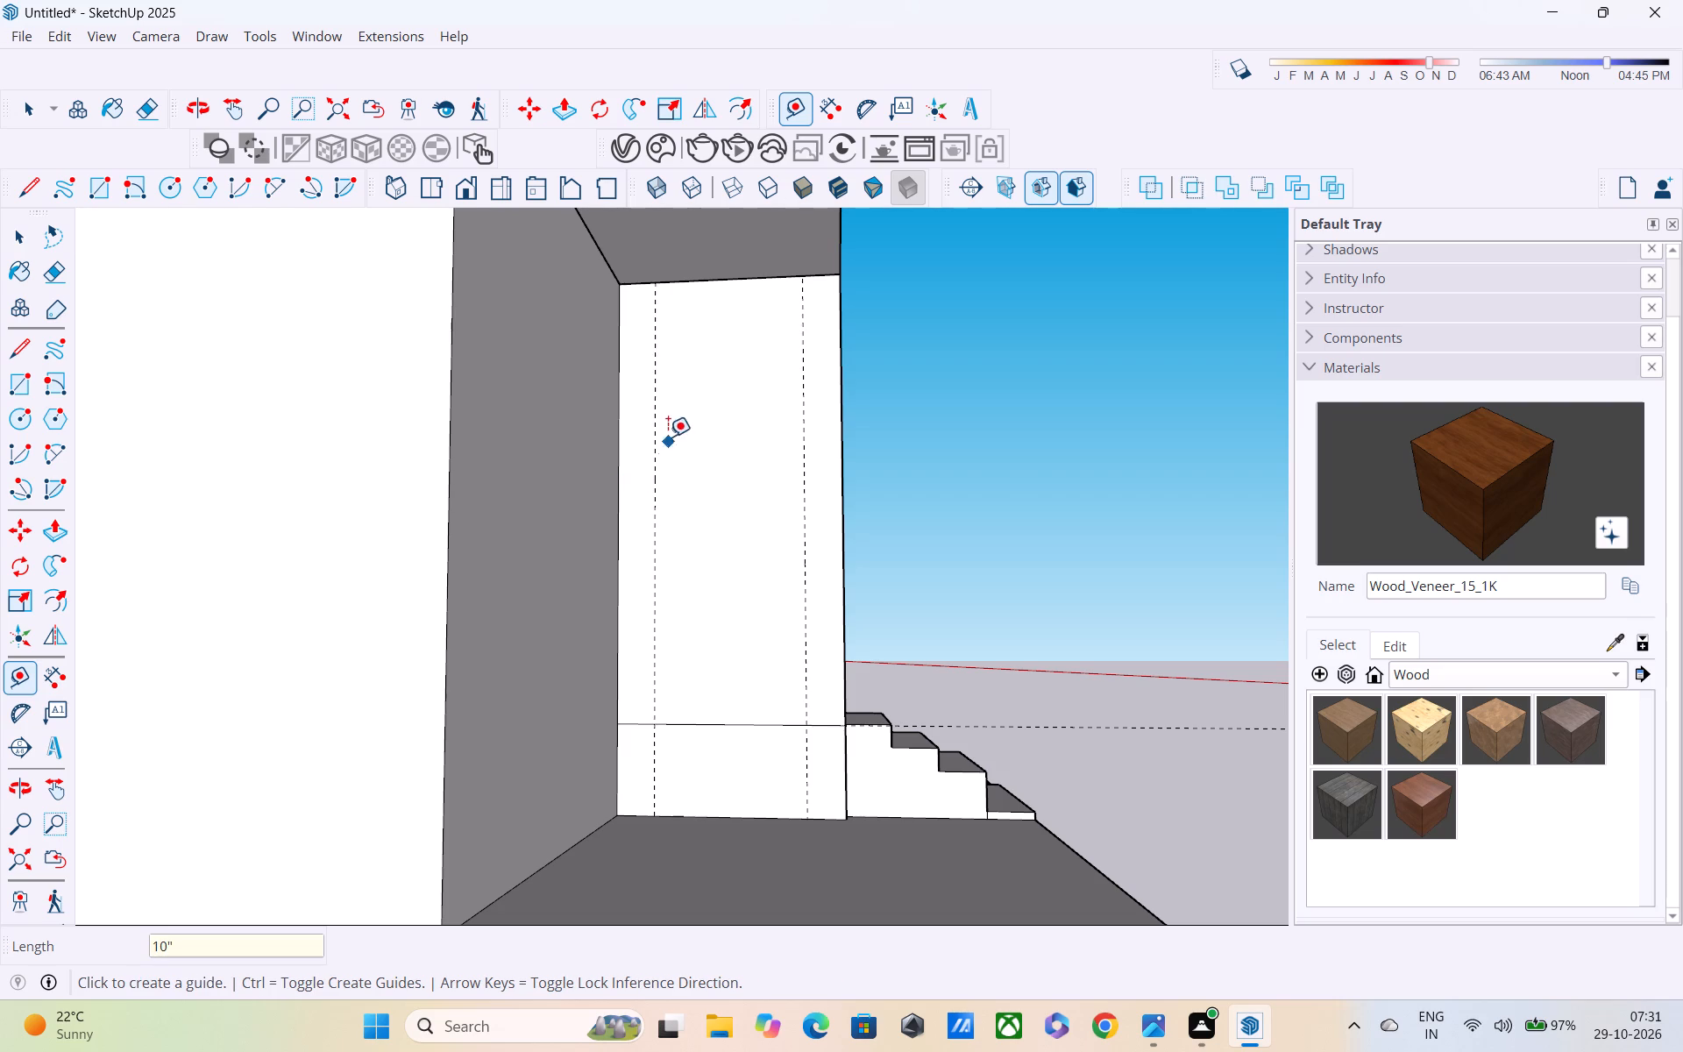
Place a horizontal guide 1.5' below the top edge of the return wall.
middle_drag(679, 348, 378, 336)
click(634, 265)
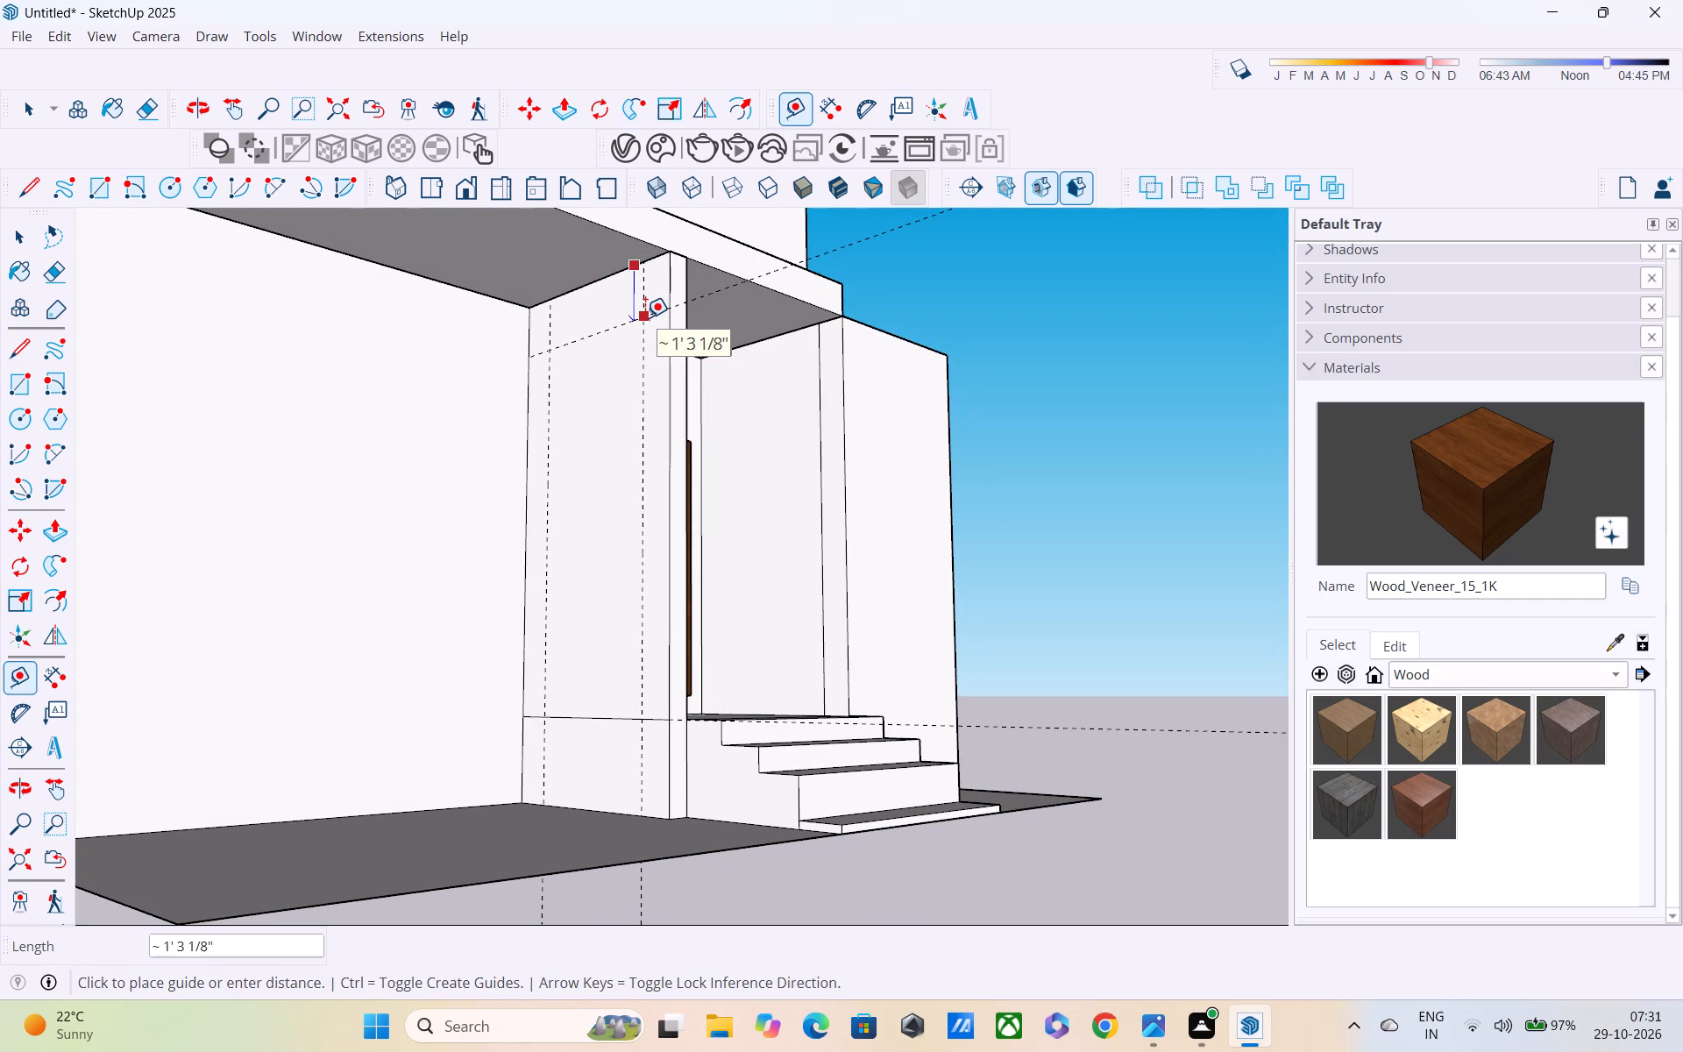
text(1.5')
key(Return)
Draw a 3' 4" by 8' 6" rectangle between the guides and the horizontal line on the return wall.
text(ar)
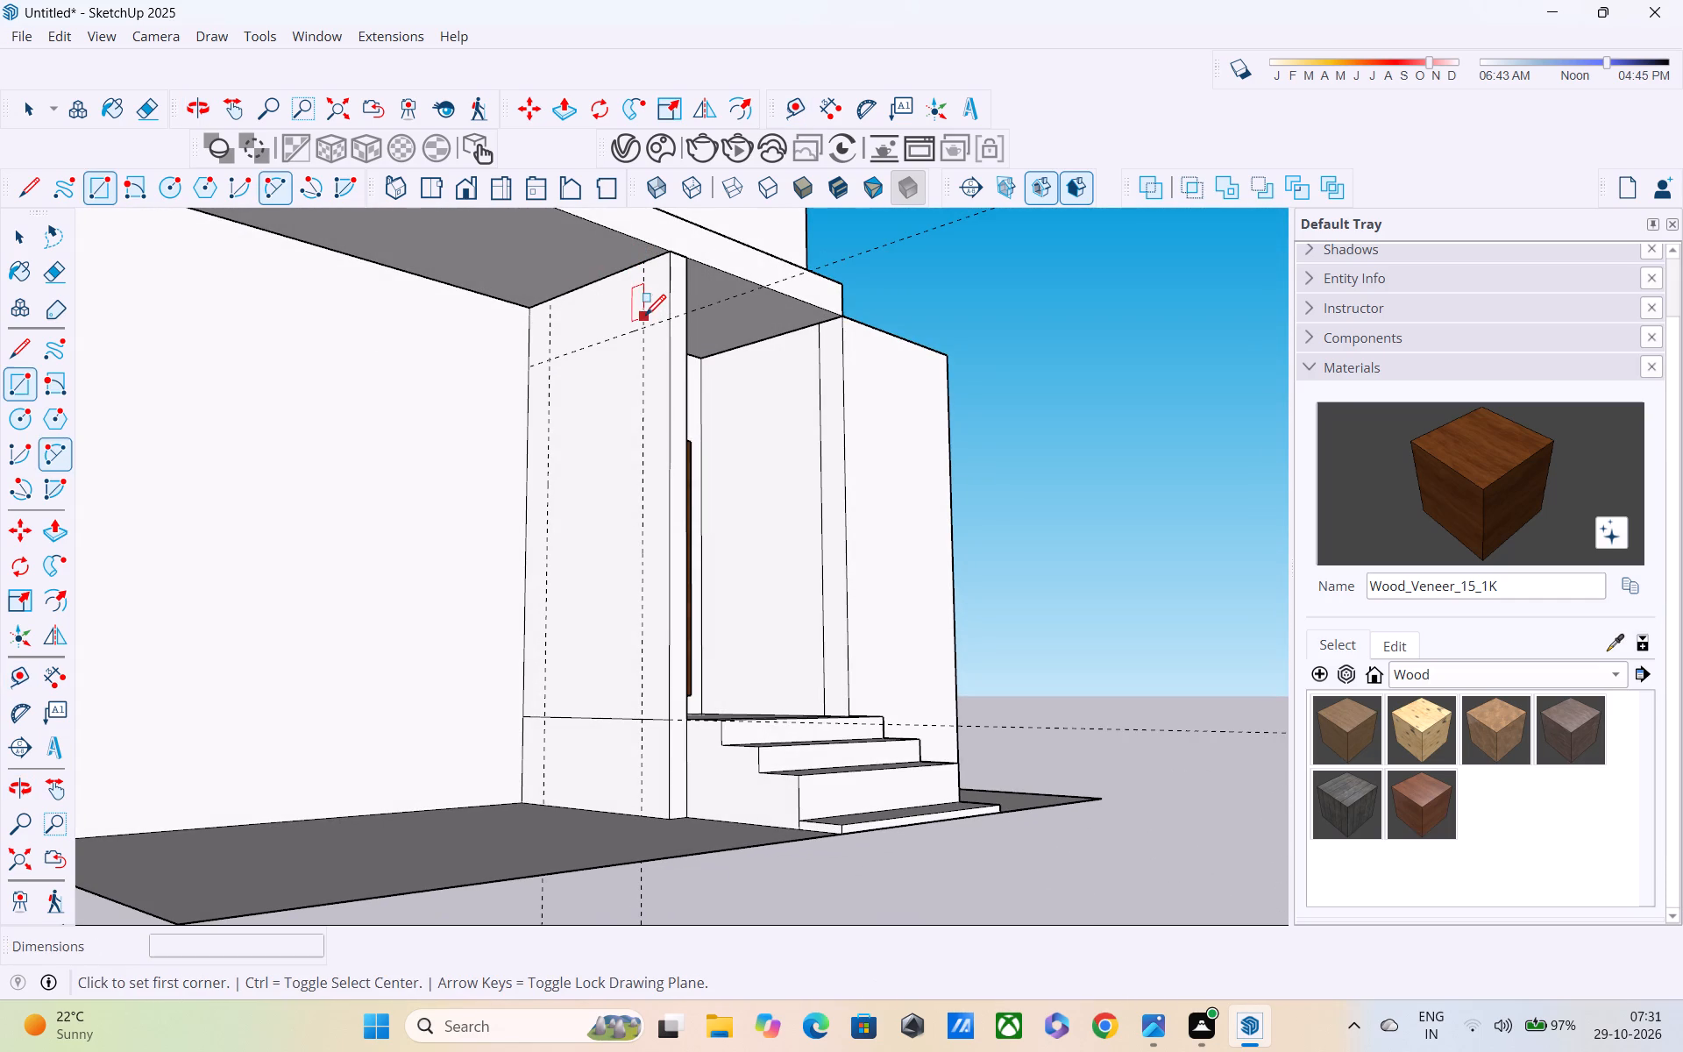
click(549, 365)
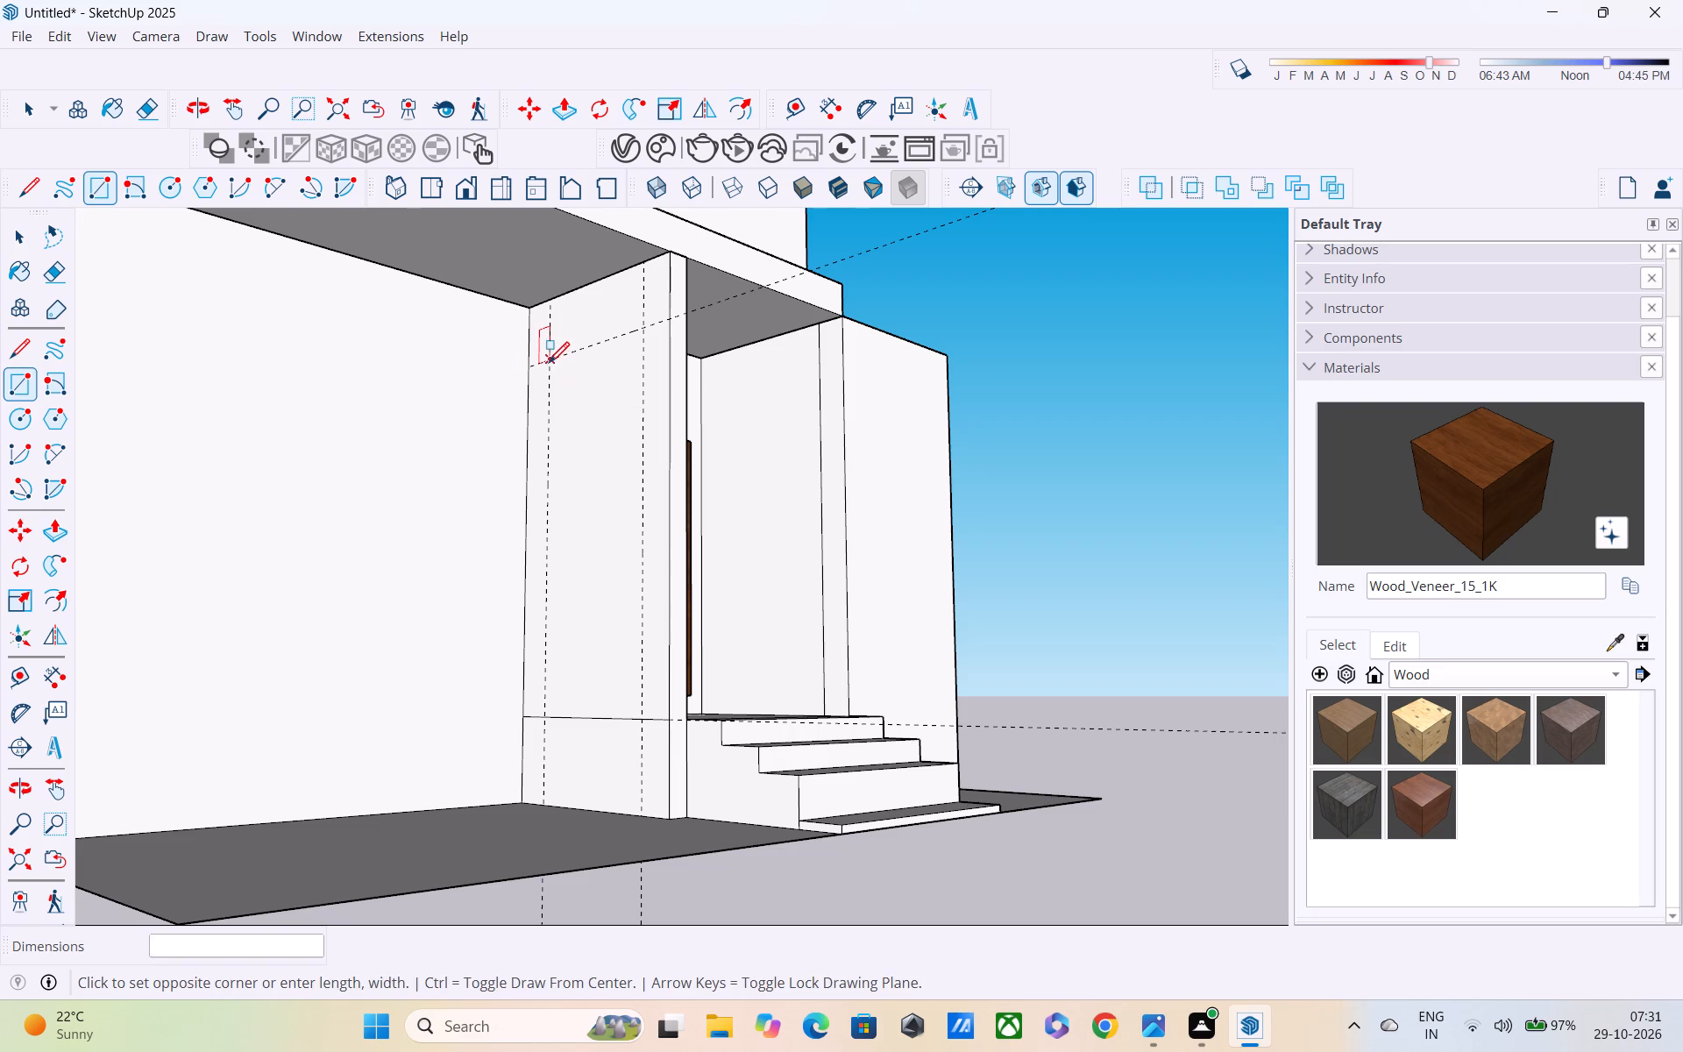
click(641, 709)
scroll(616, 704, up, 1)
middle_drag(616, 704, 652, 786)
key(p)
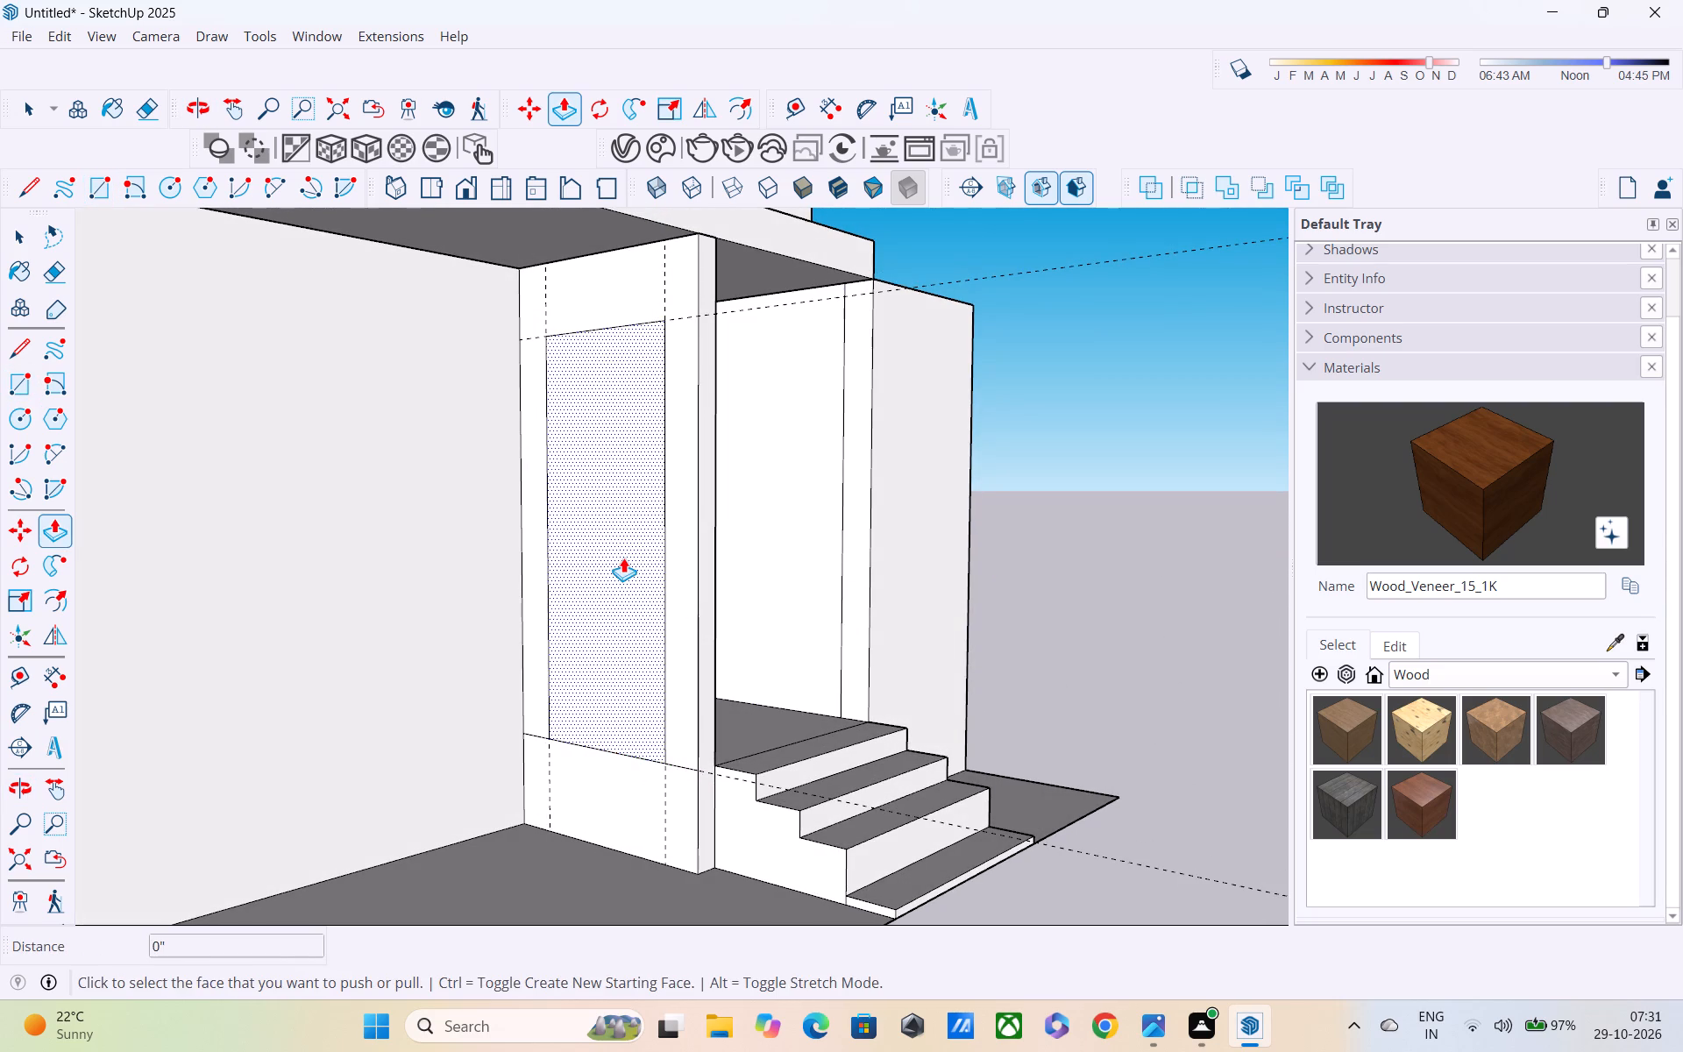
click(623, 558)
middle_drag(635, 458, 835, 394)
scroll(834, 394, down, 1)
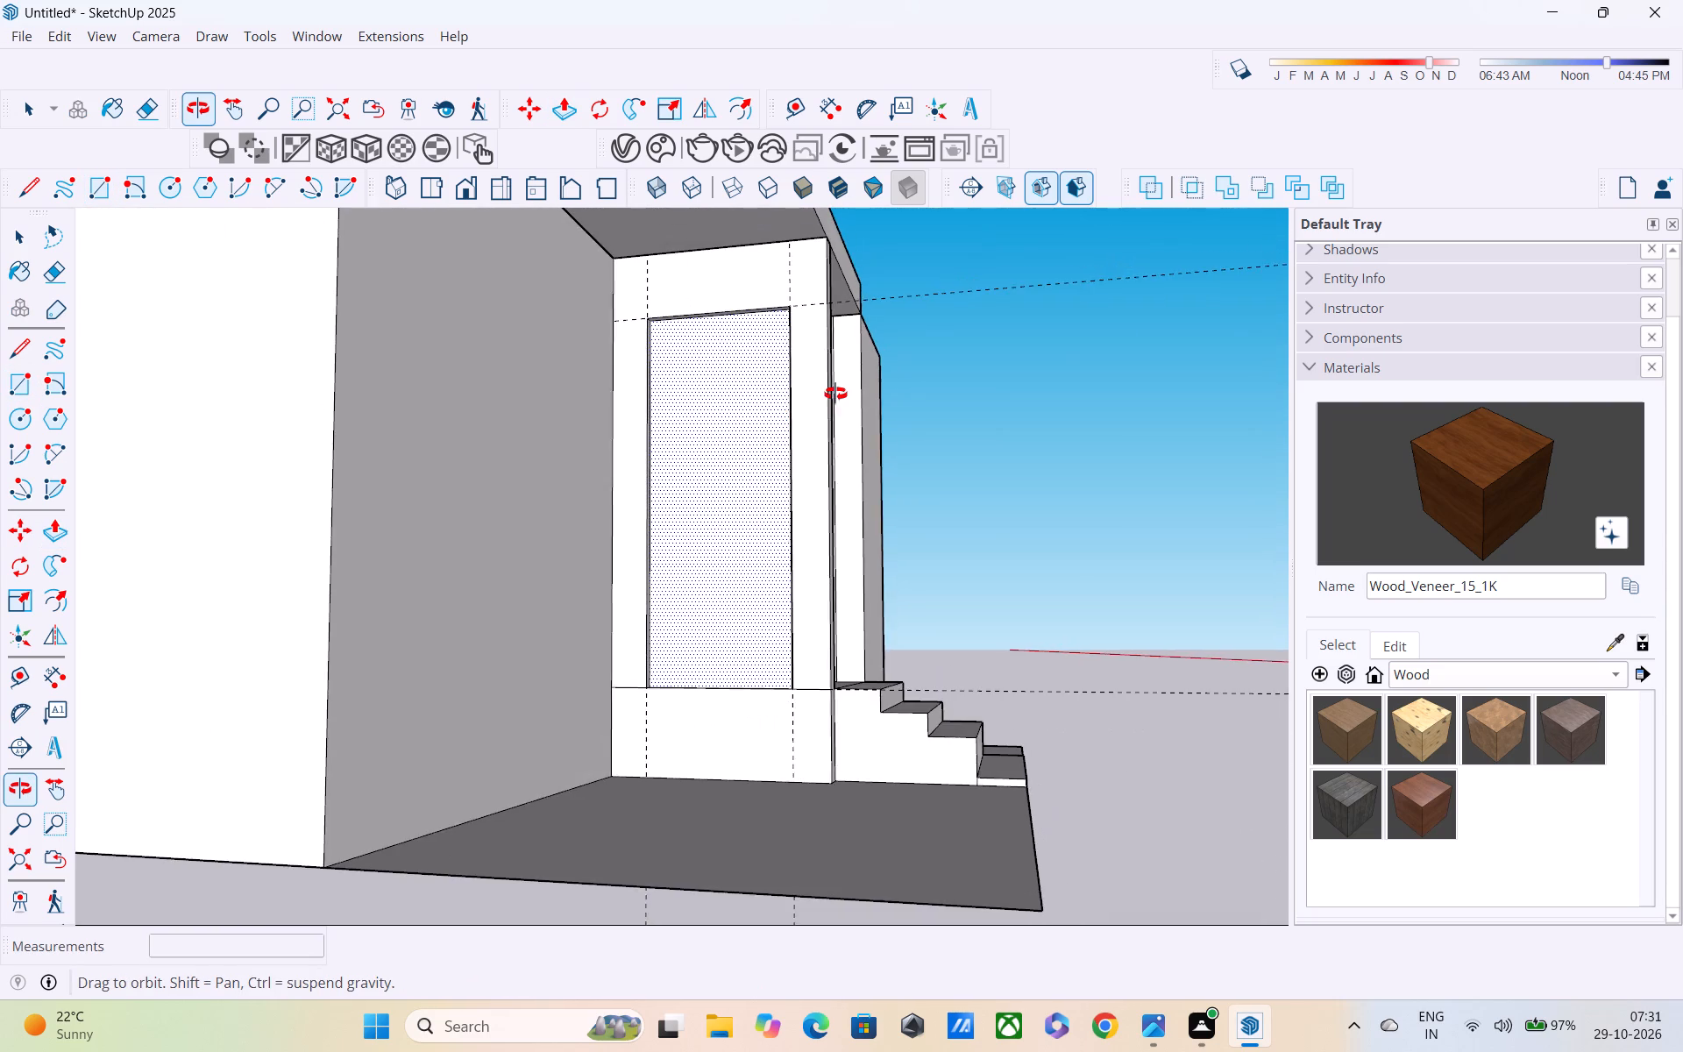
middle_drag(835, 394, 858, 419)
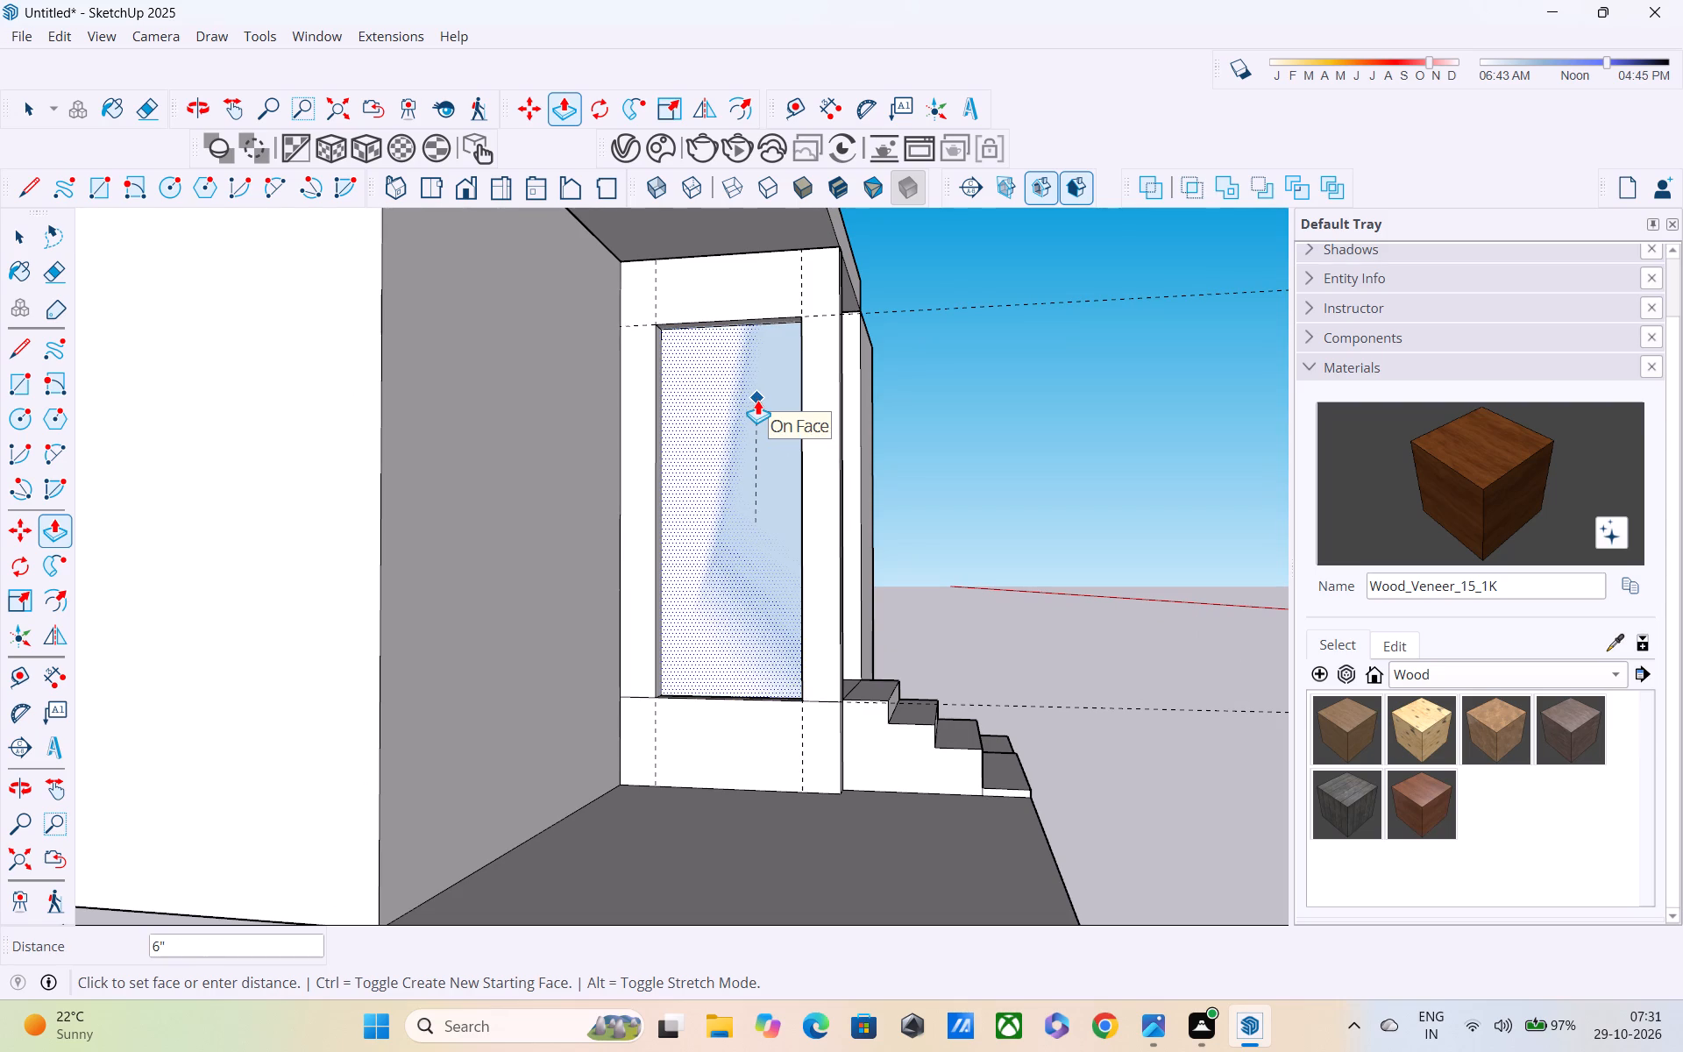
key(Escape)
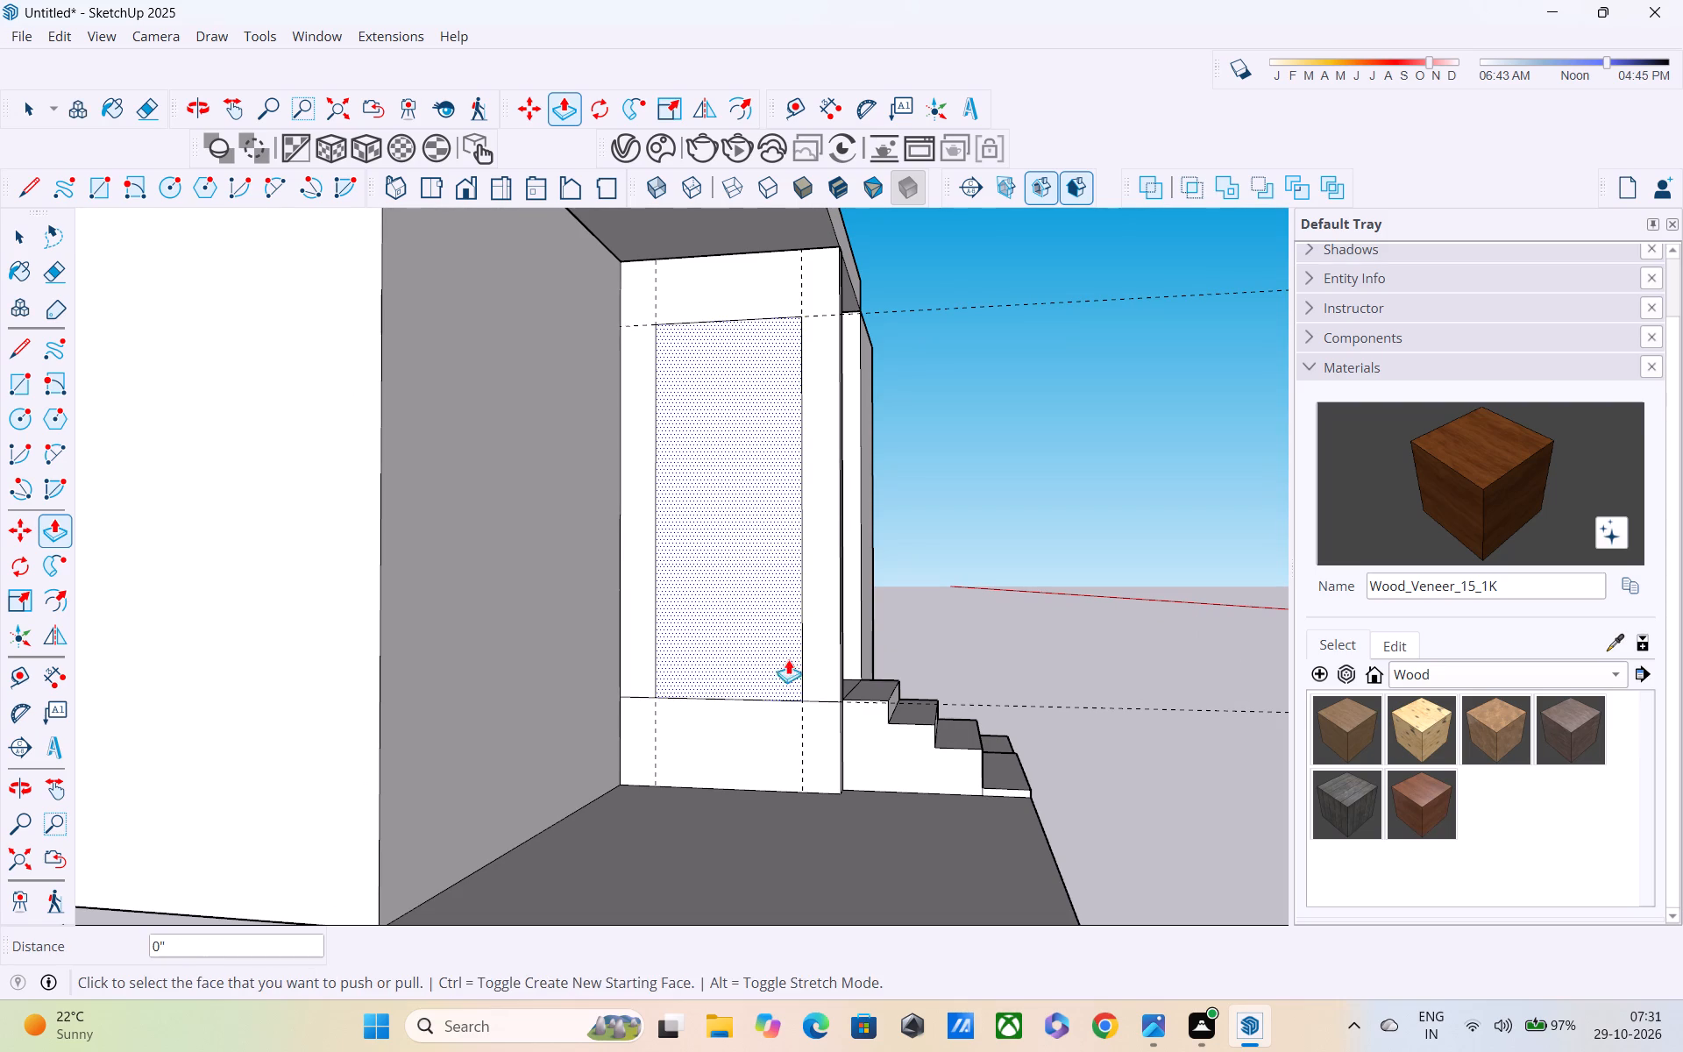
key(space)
Push/Pull the bottom strip of the return wall outward by 6" as a projecting plinth.
middle_drag(806, 690, 616, 696)
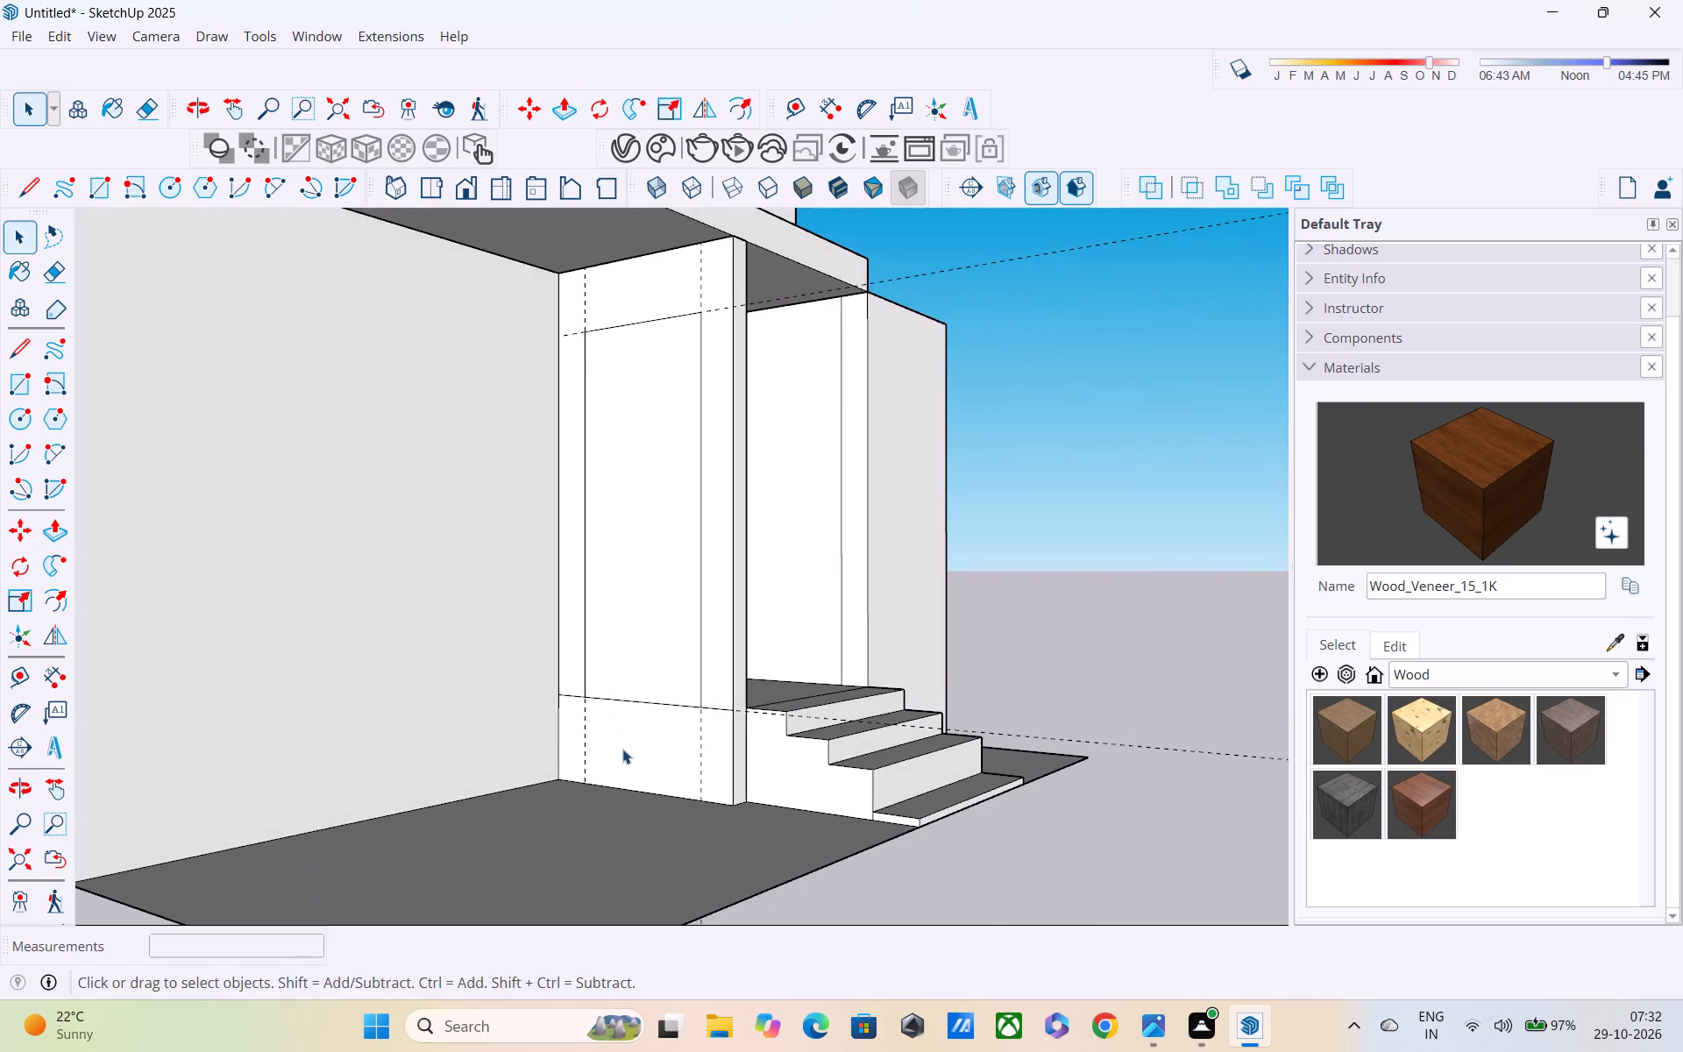
key(p)
click(686, 739)
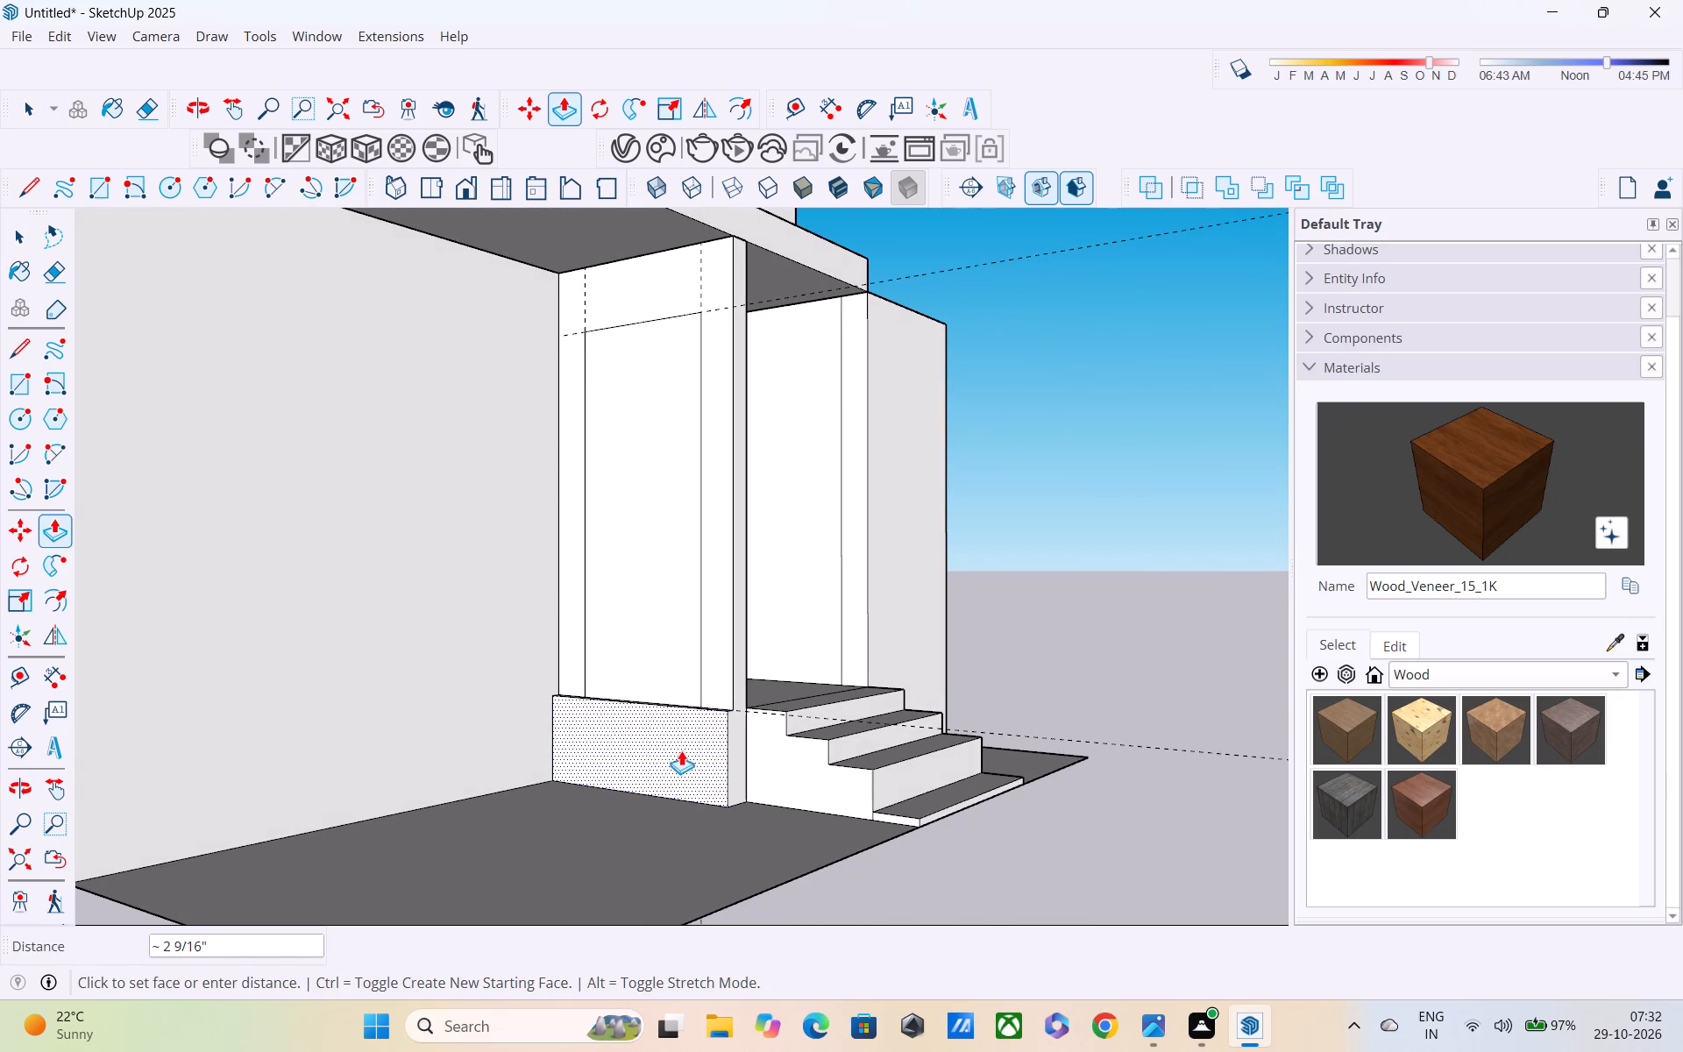
middle_drag(681, 752, 681, 864)
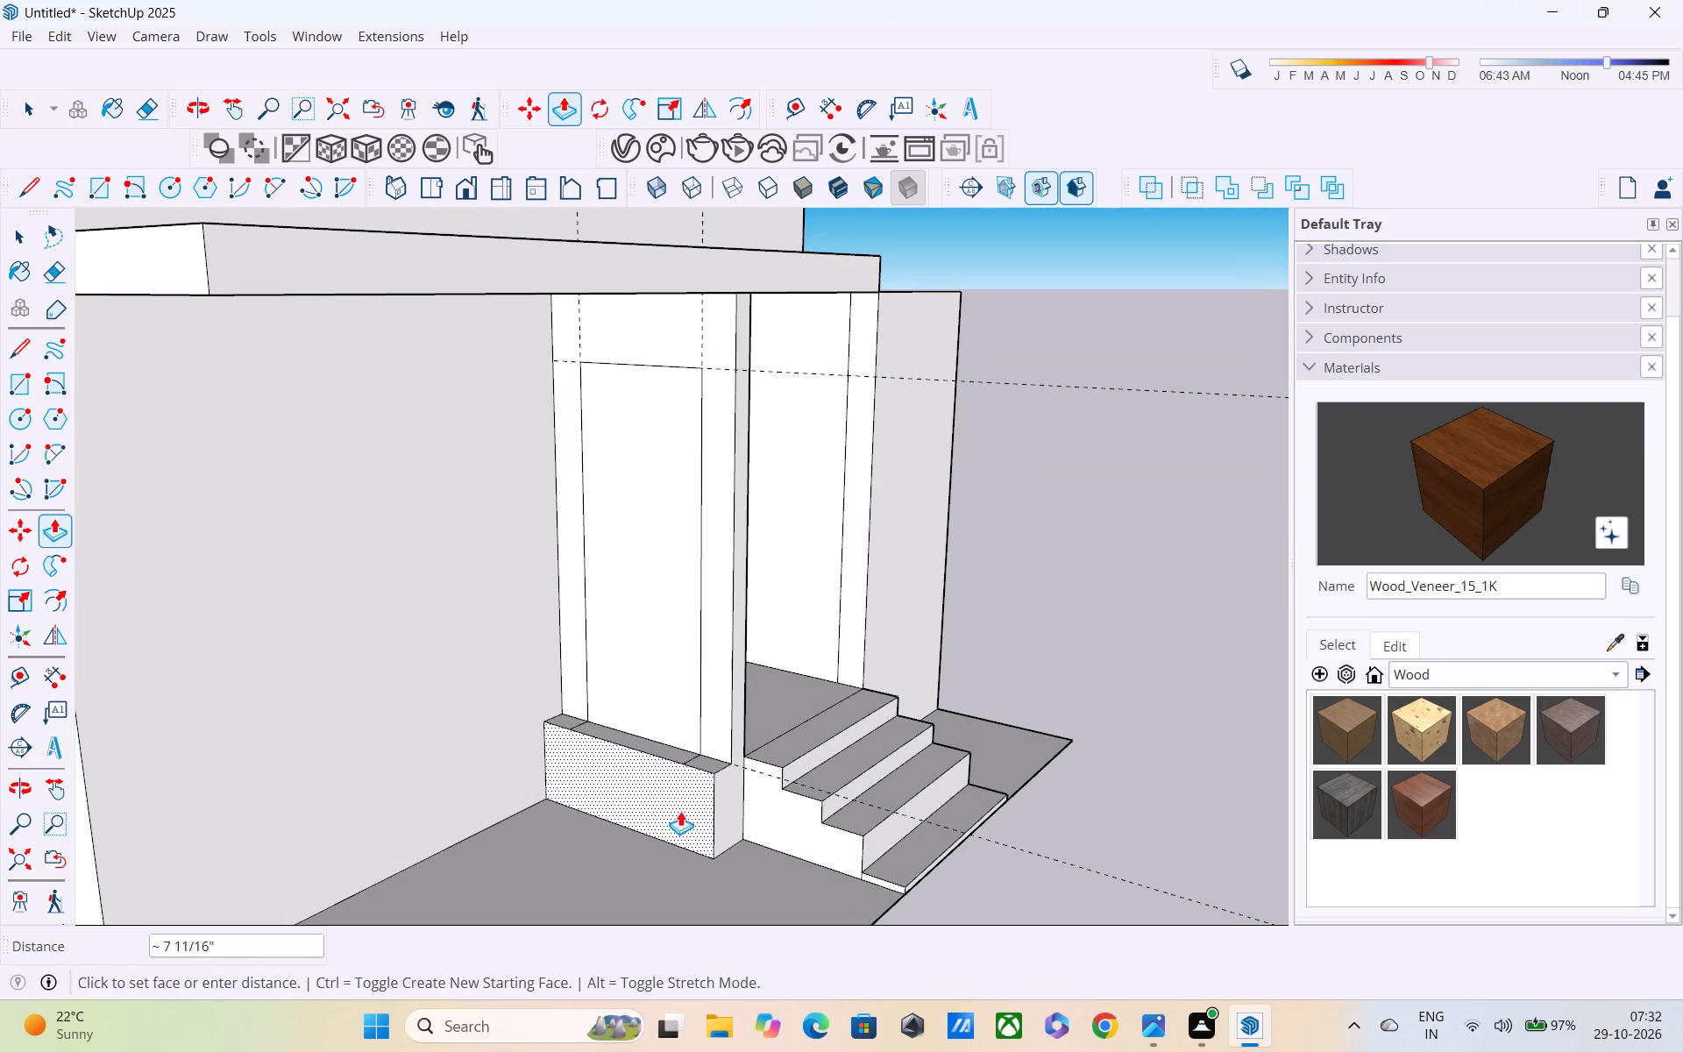
text(6")
key(Return)
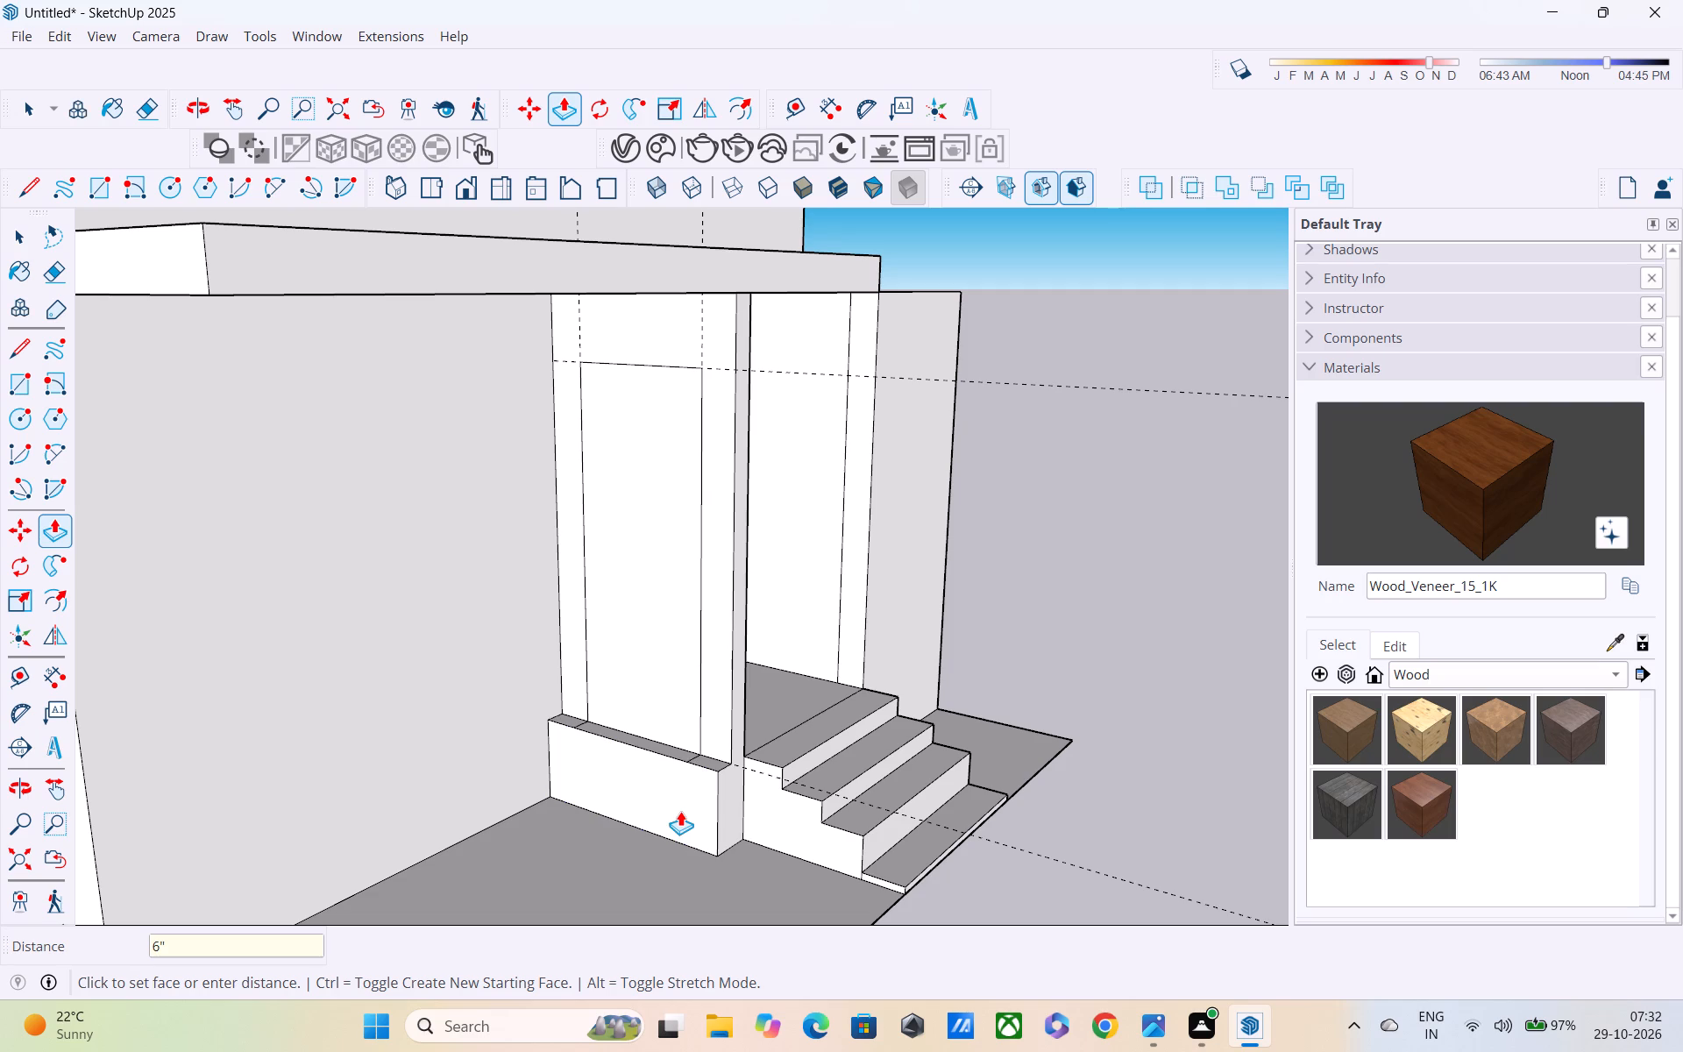
Draw a 6" line across the end face of the return wall, level with the plinth top.
middle_drag(693, 784, 563, 910)
scroll(642, 838, up, 4)
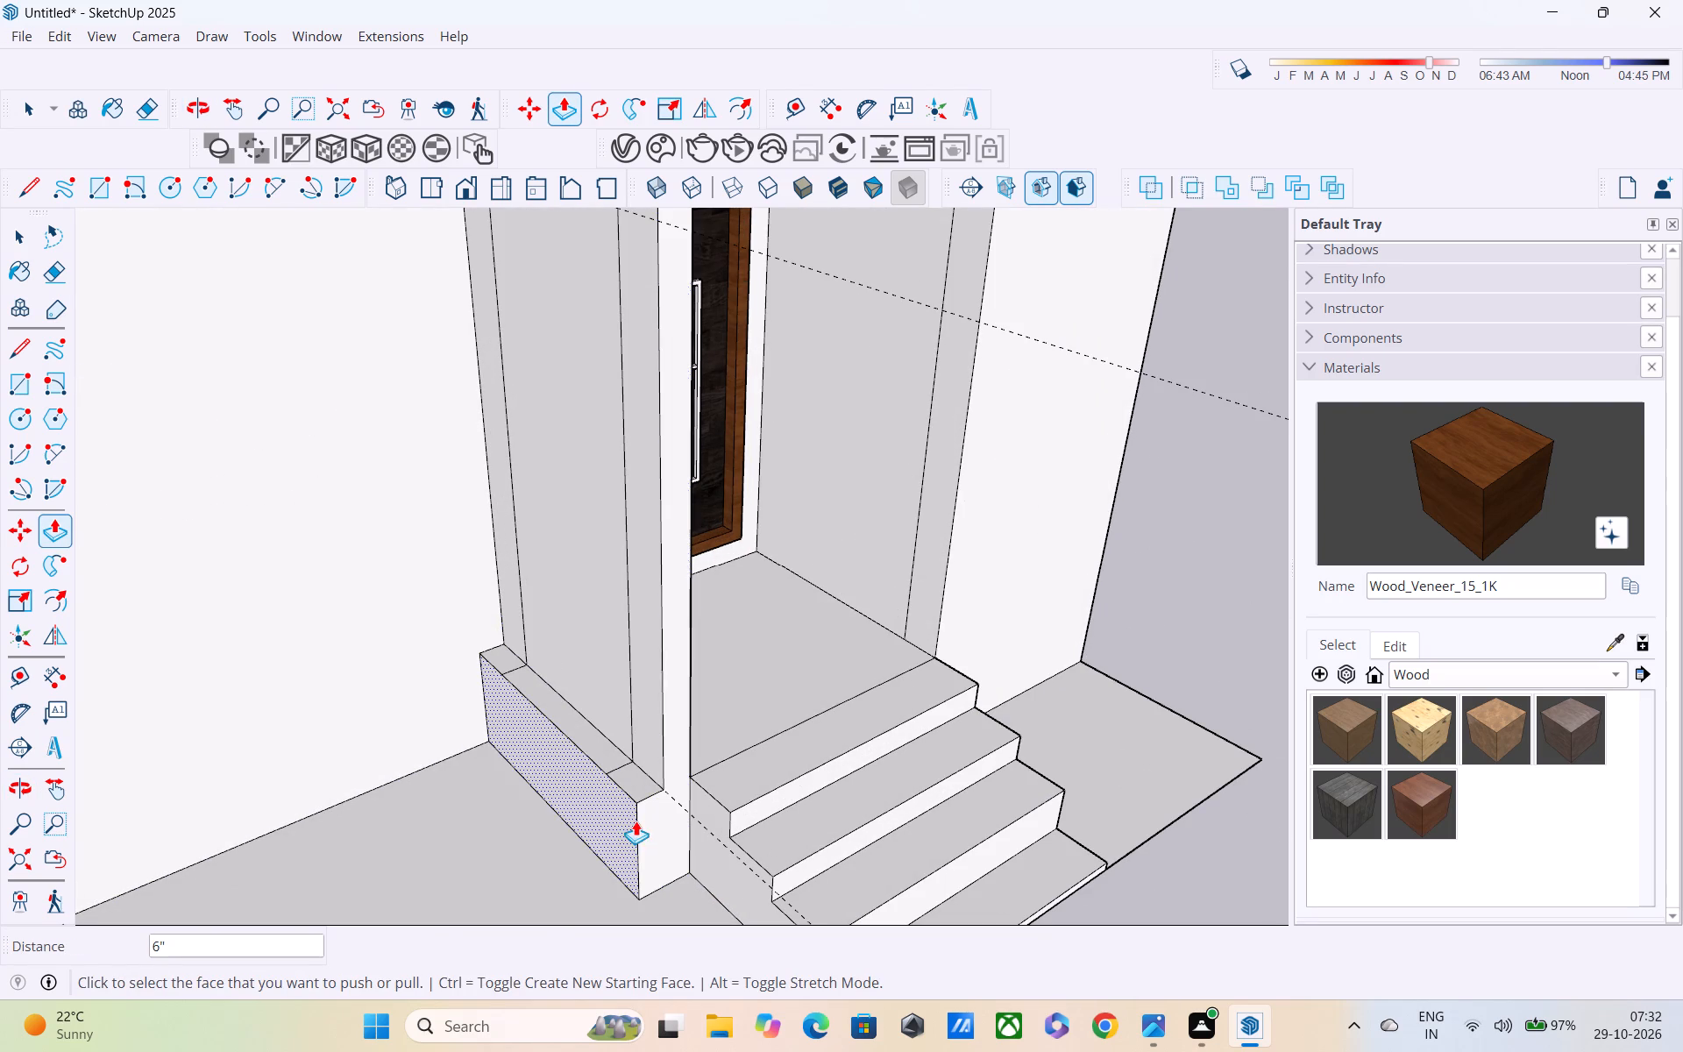
middle_drag(631, 675, 667, 732)
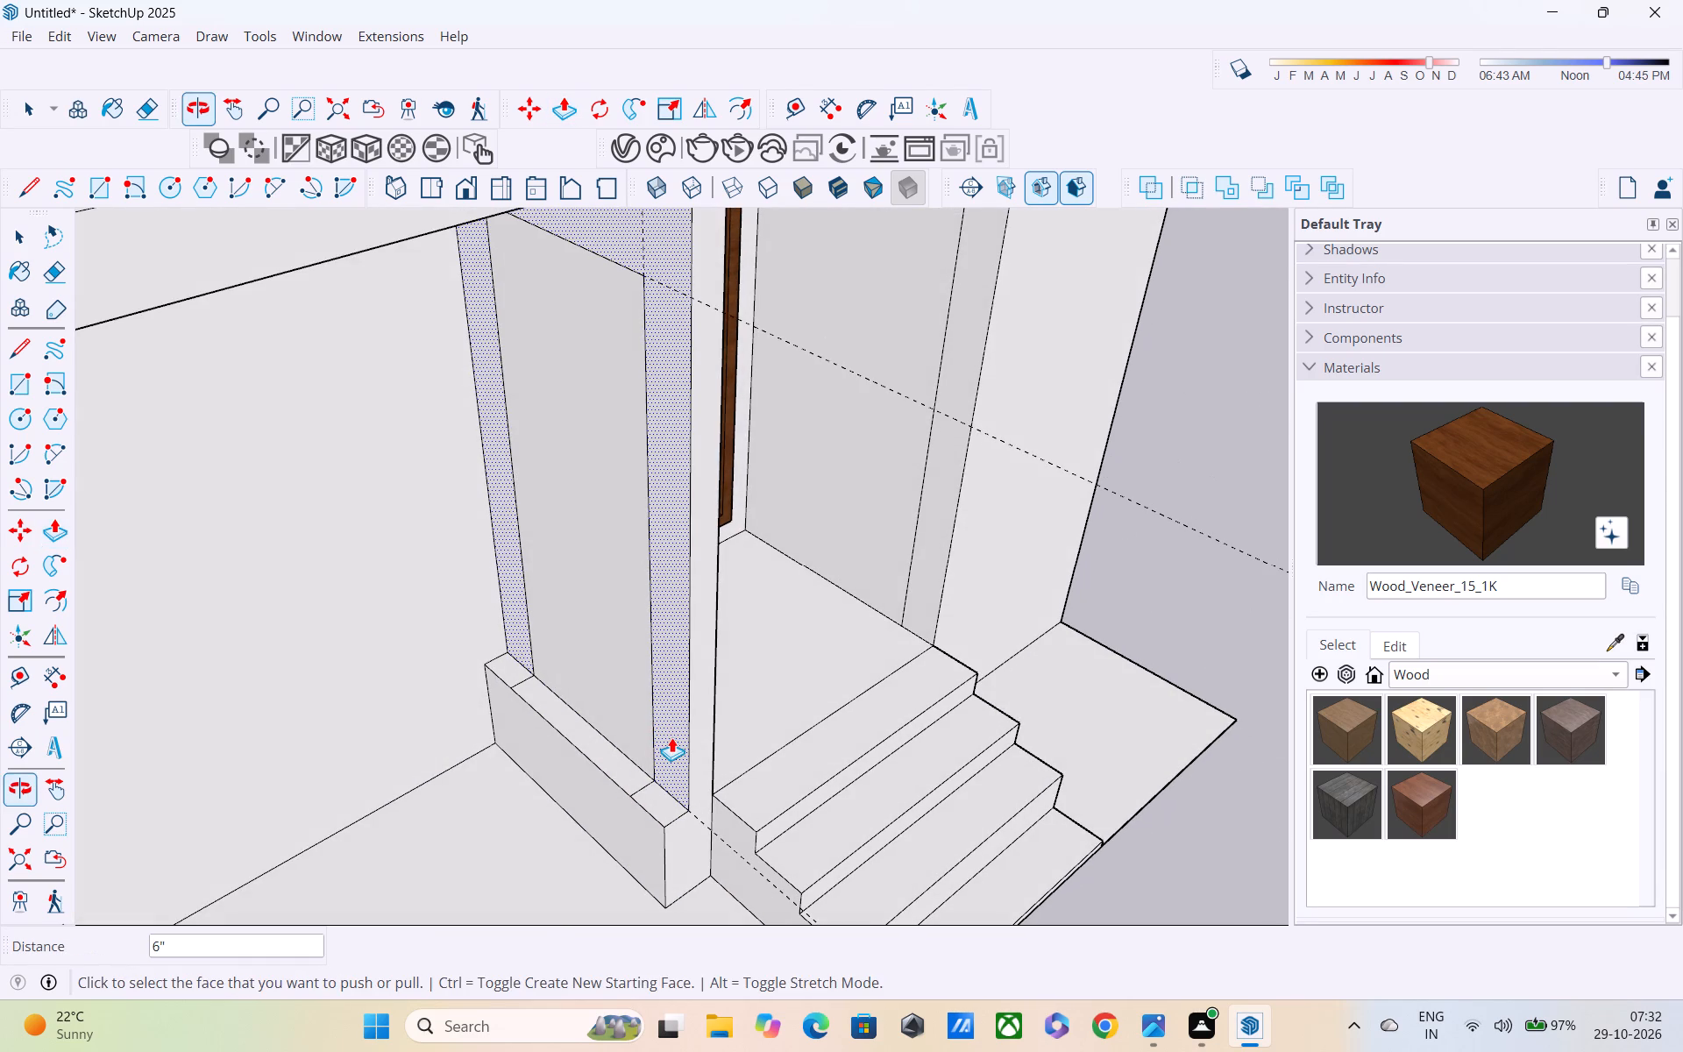
key(l)
scroll(721, 702, up, 3)
middle_drag(698, 793, 674, 625)
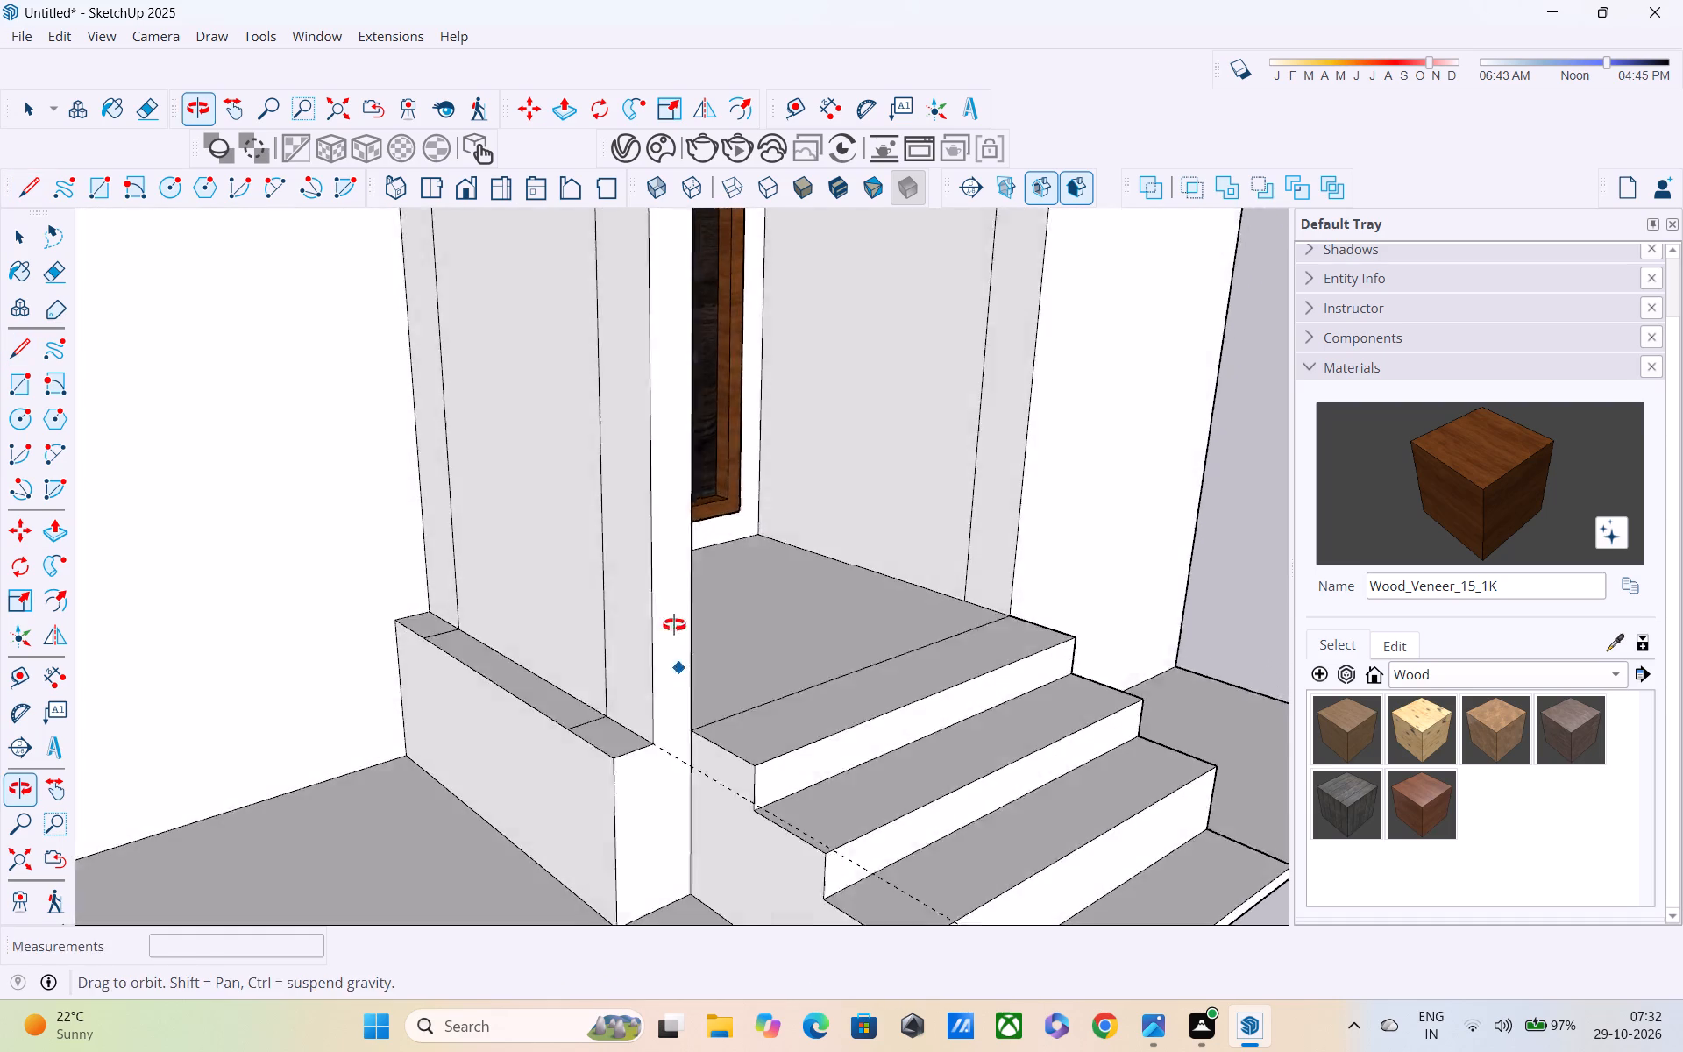
middle_drag(674, 625, 671, 604)
scroll(675, 715, up, 3)
click(645, 703)
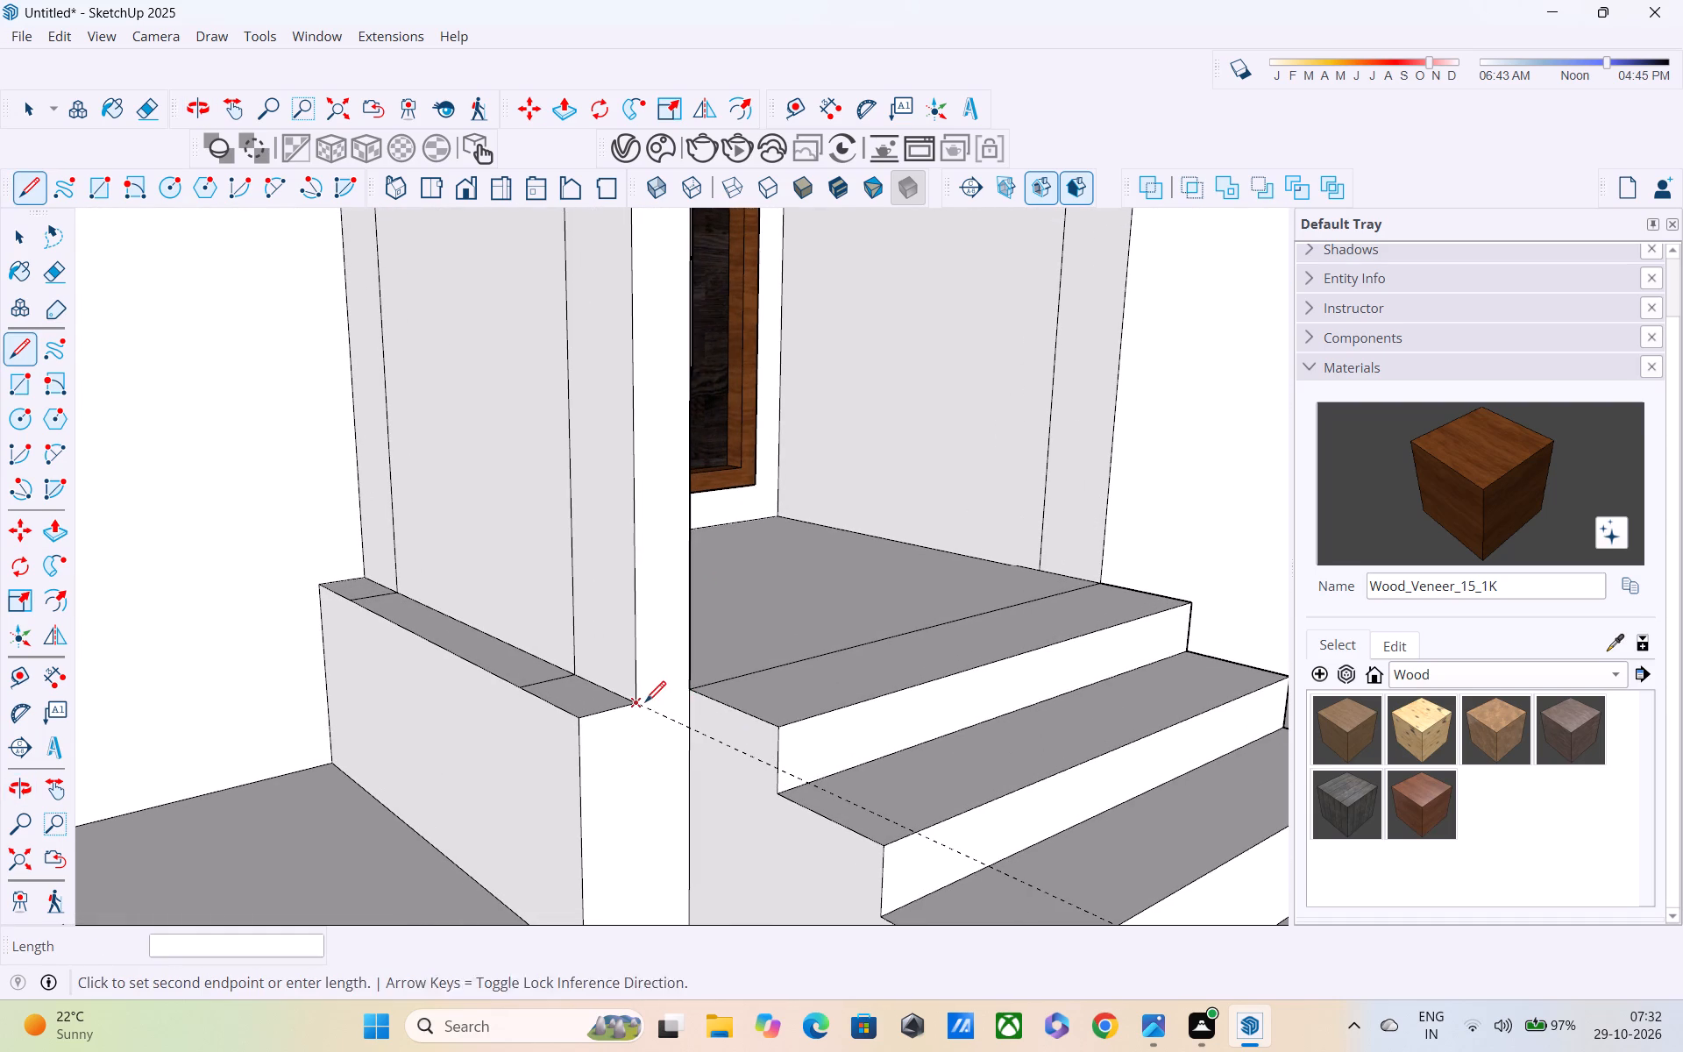
click(698, 688)
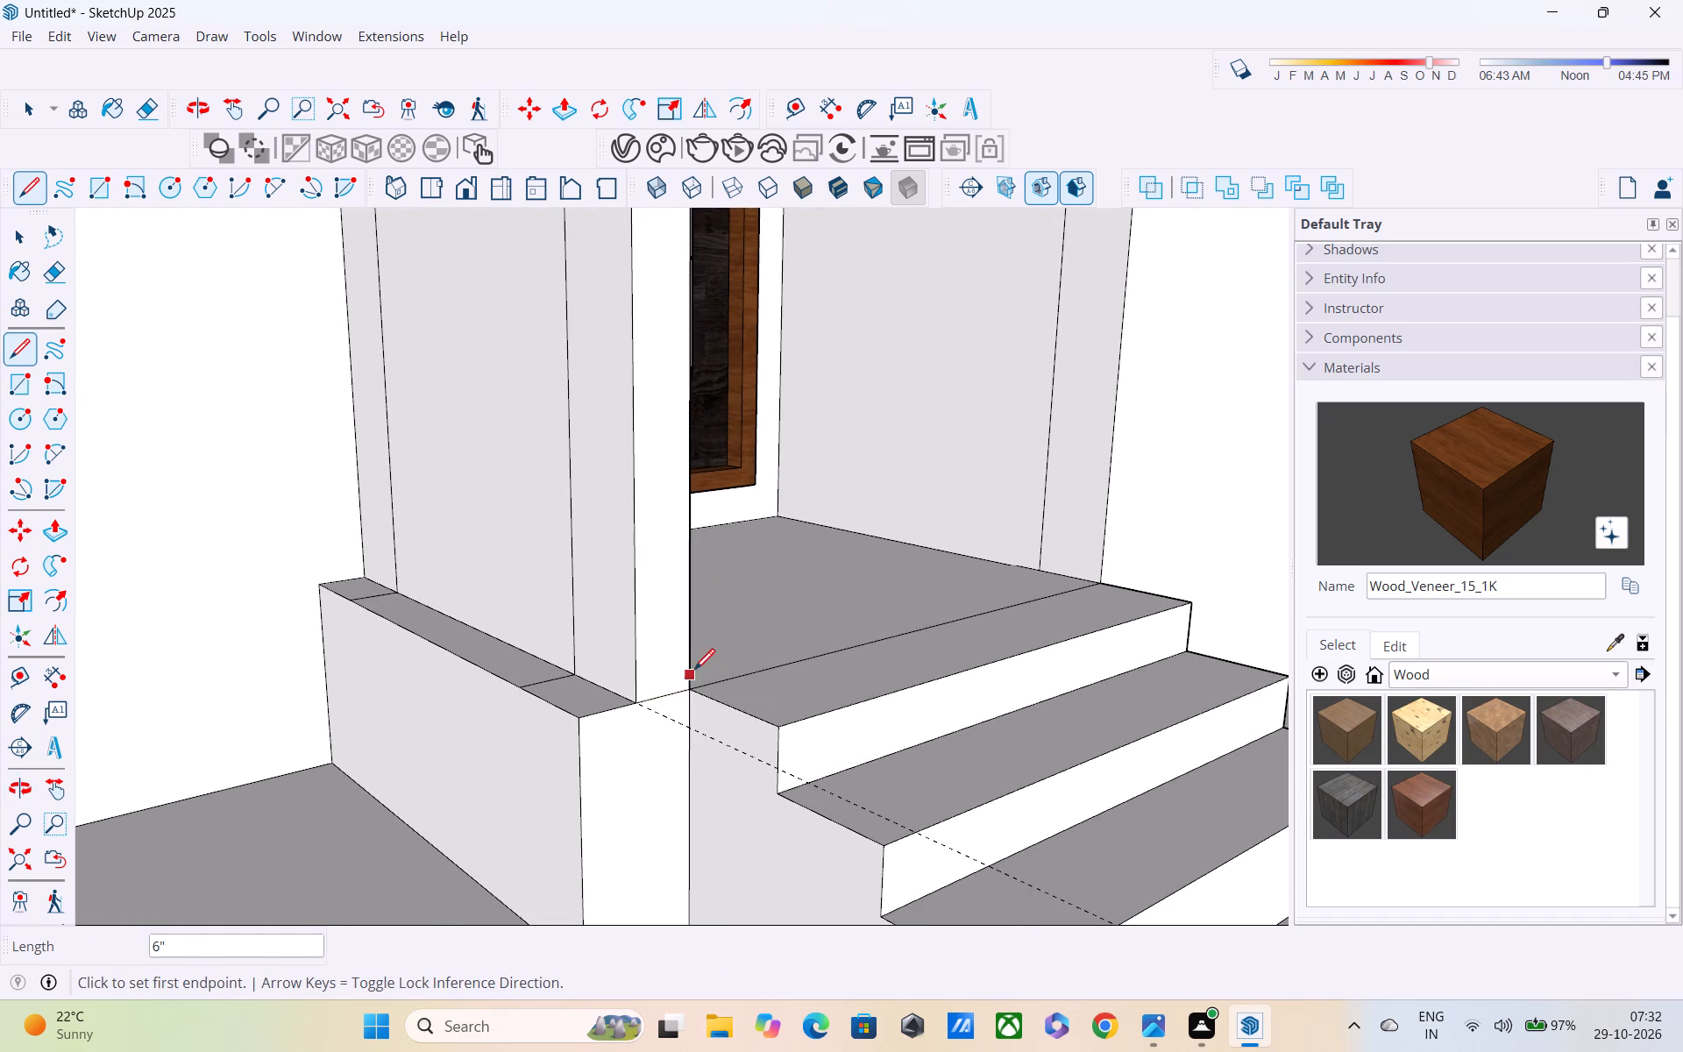
Copy the 6" line 3' up the end face of the return wall.
shift+middle_drag(692, 675, 704, 794)
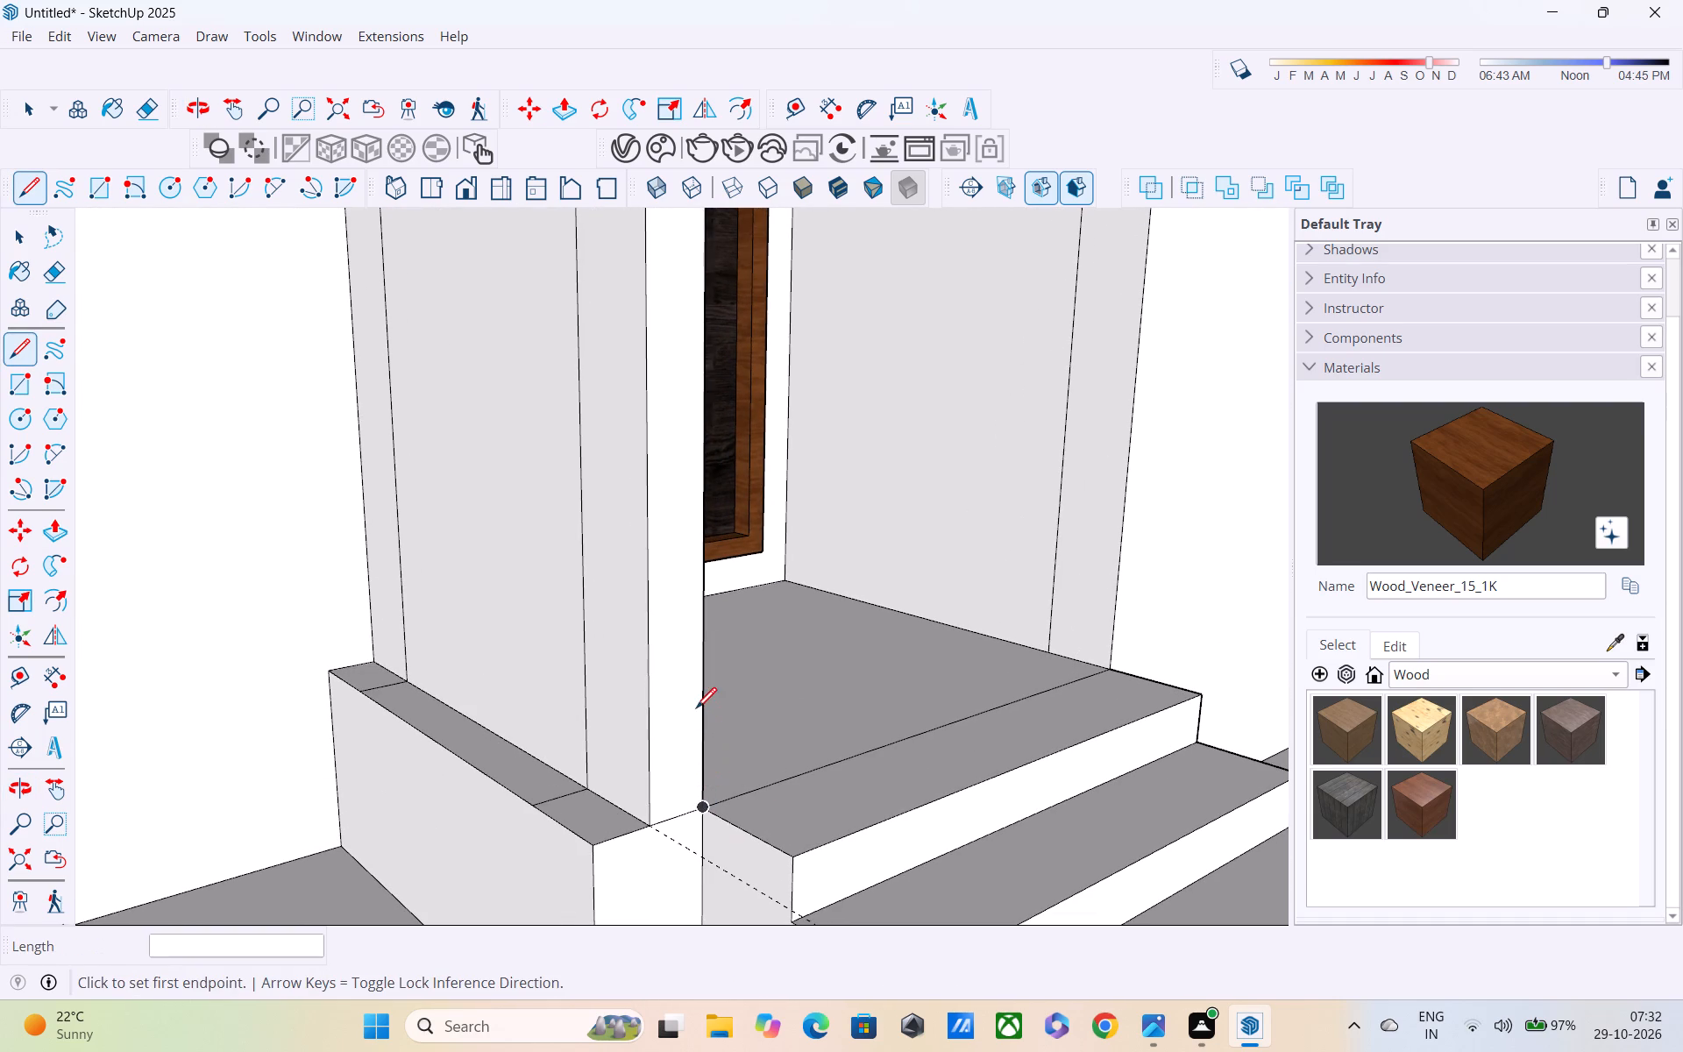
key(space)
click(687, 816)
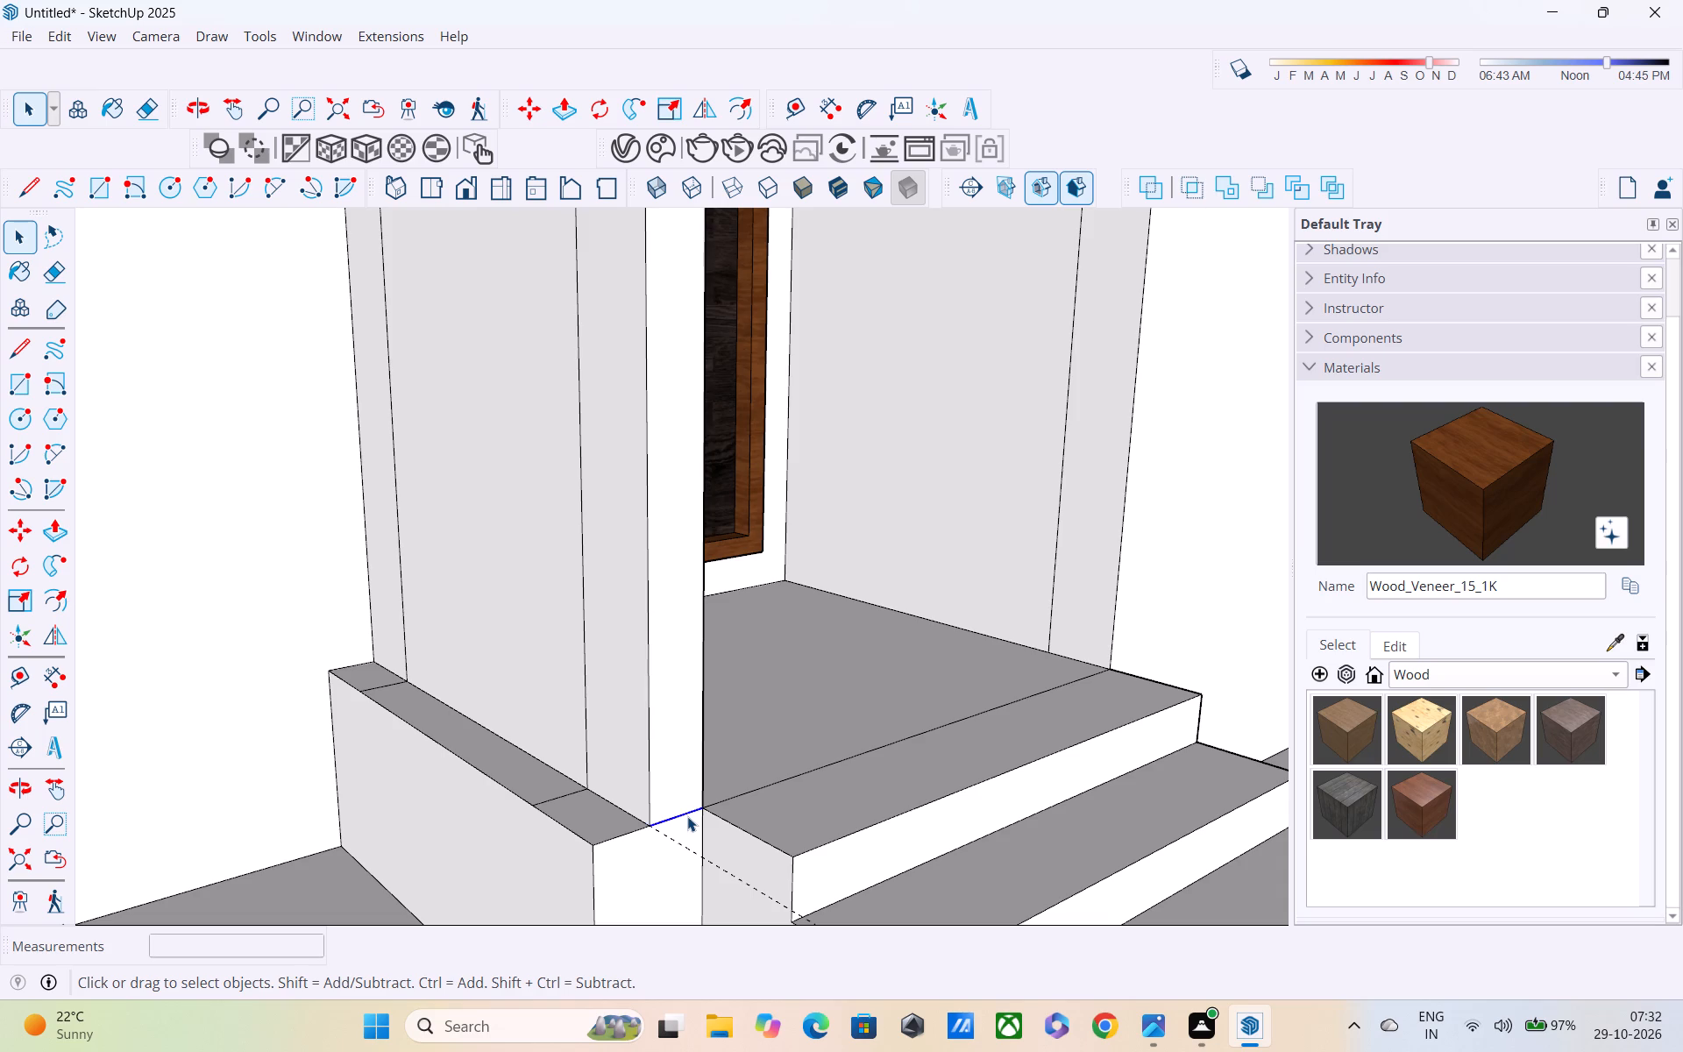
key(m)
click(652, 821)
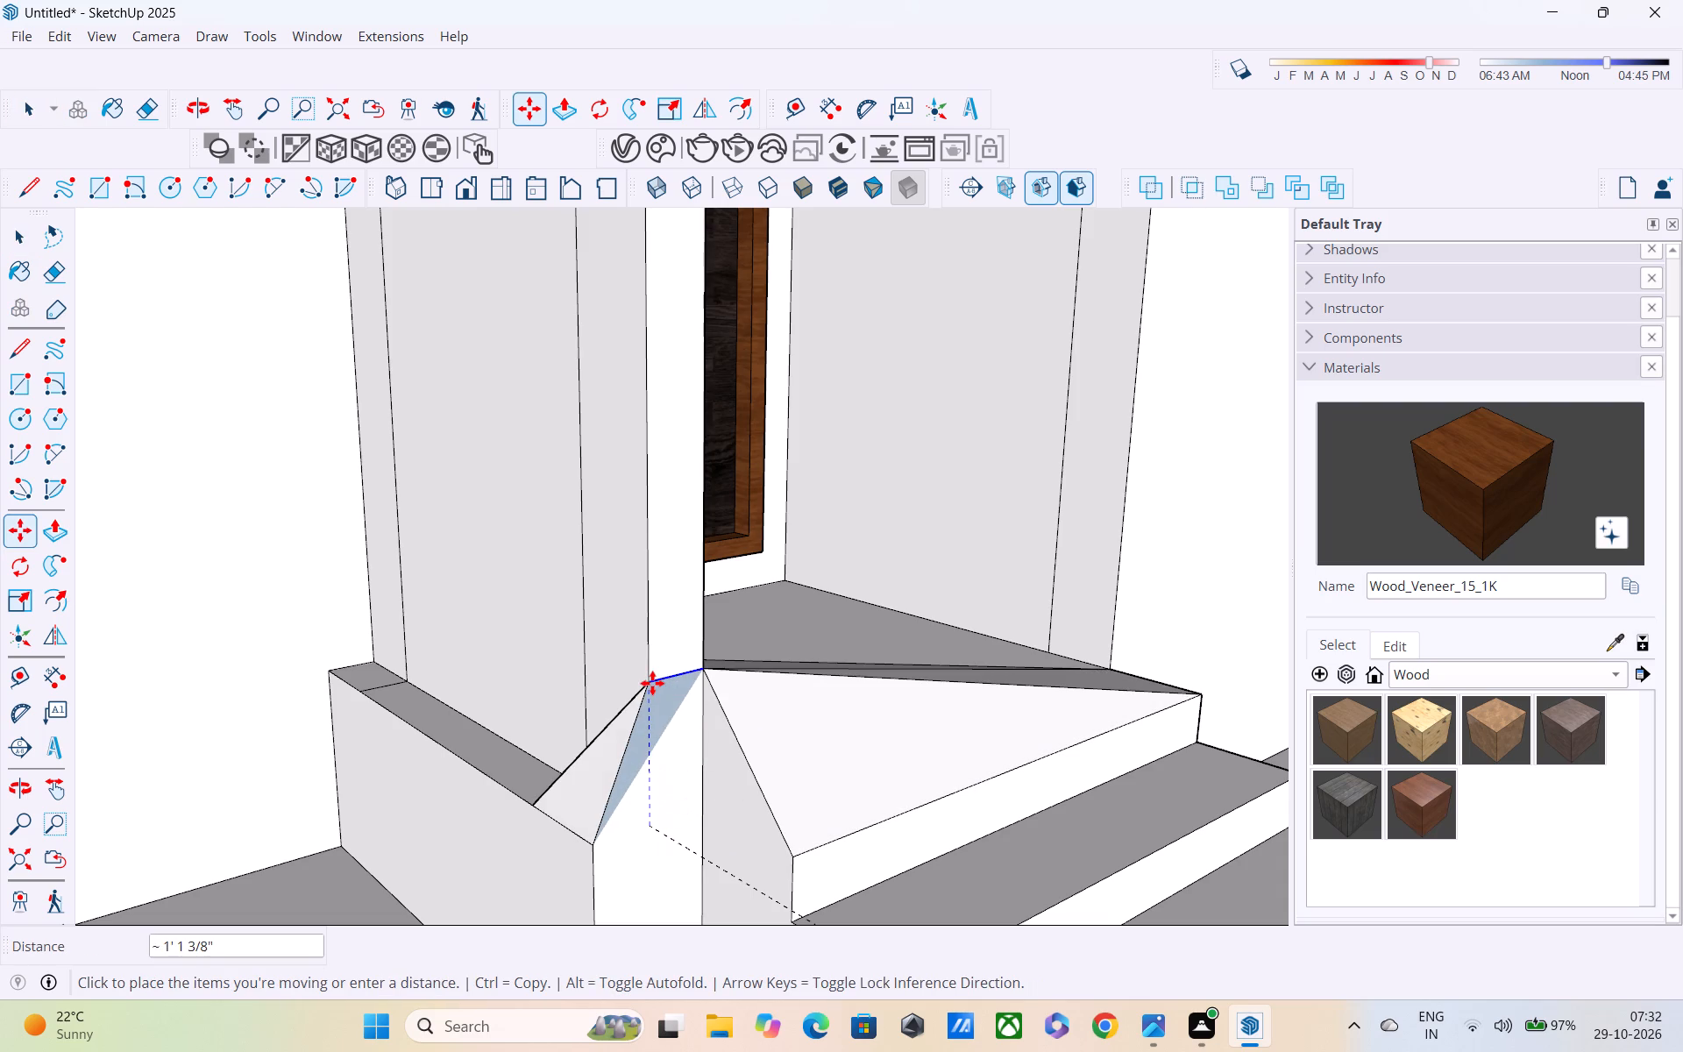
shift+scroll(647, 582, up, 1)
shift+middle_drag(652, 592, 670, 676)
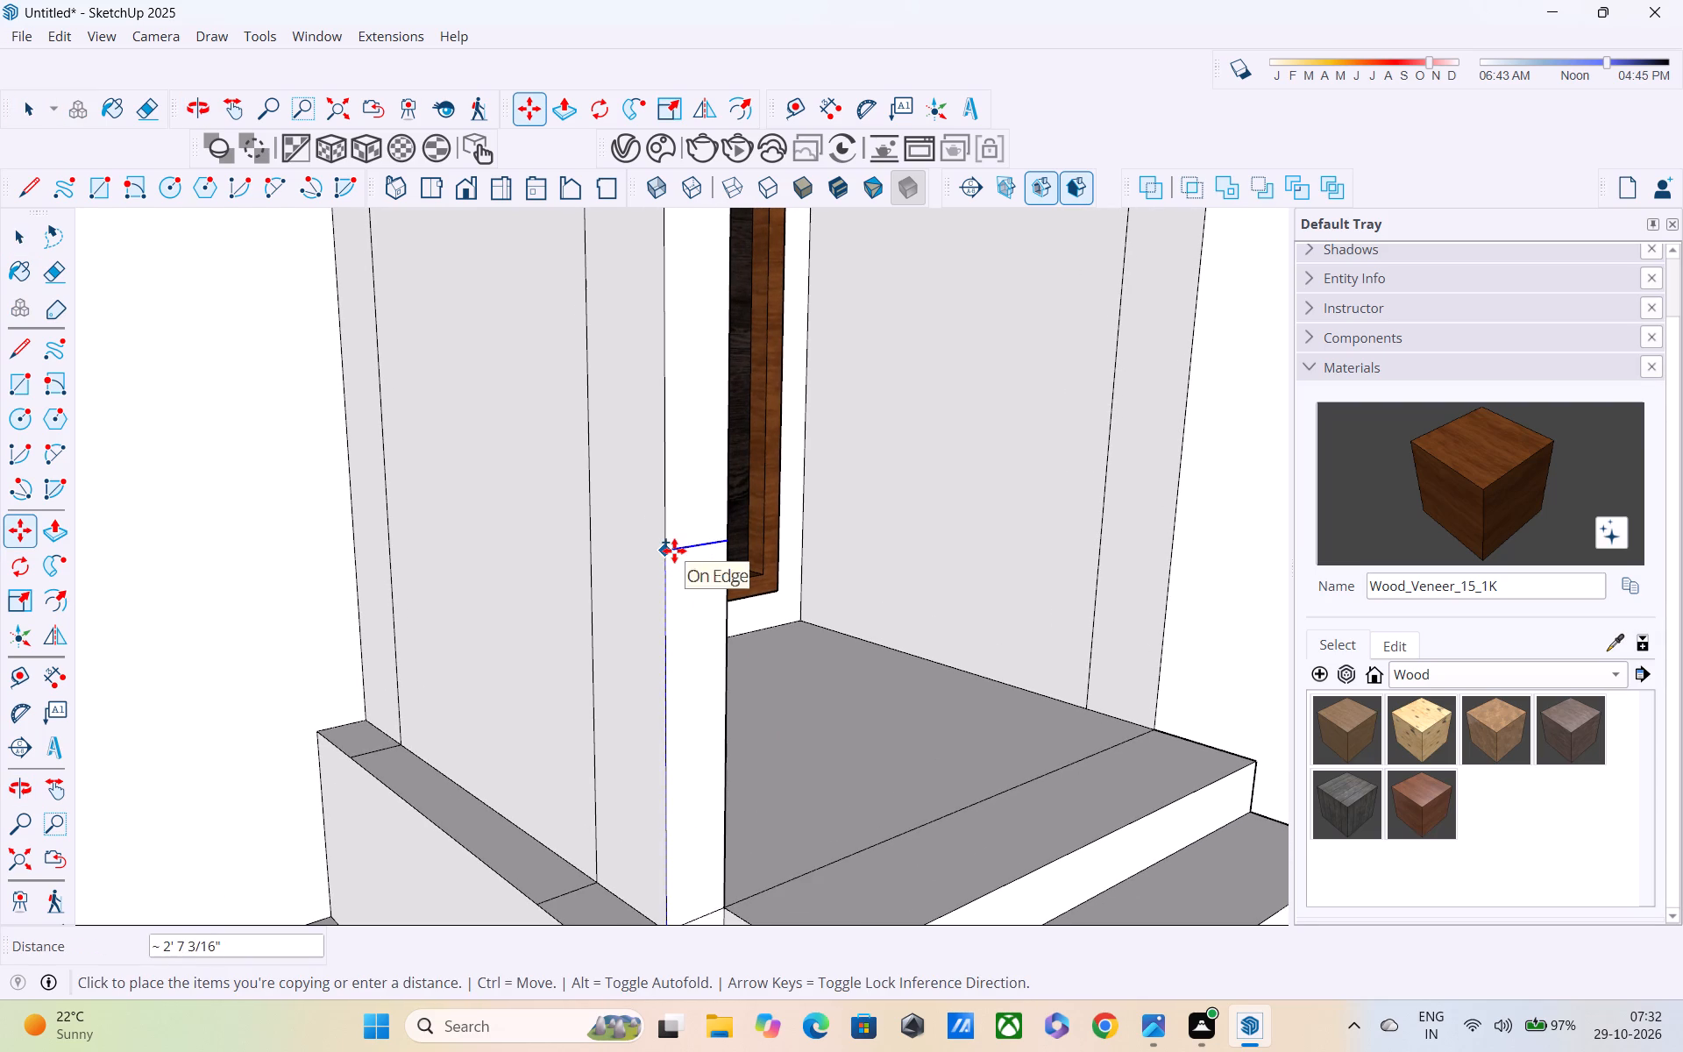
text(3')
key(Return)
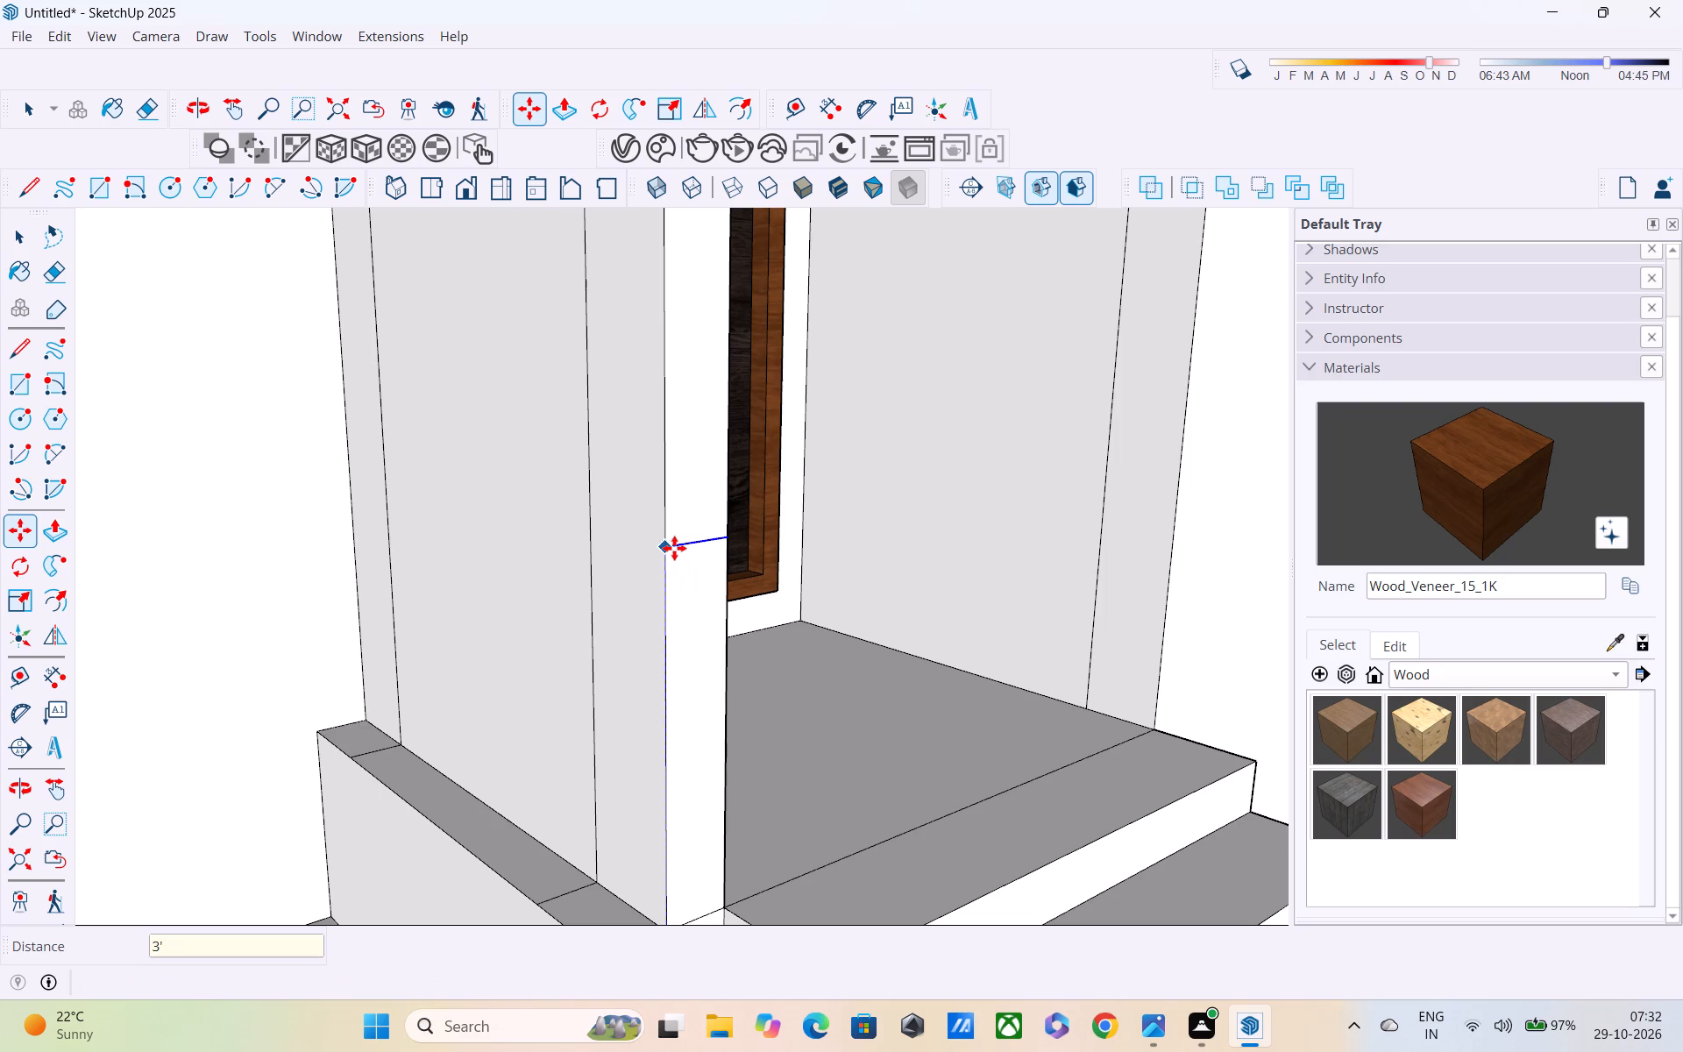
Push the end face above the 3' line inward by 2 7/8".
key(p)
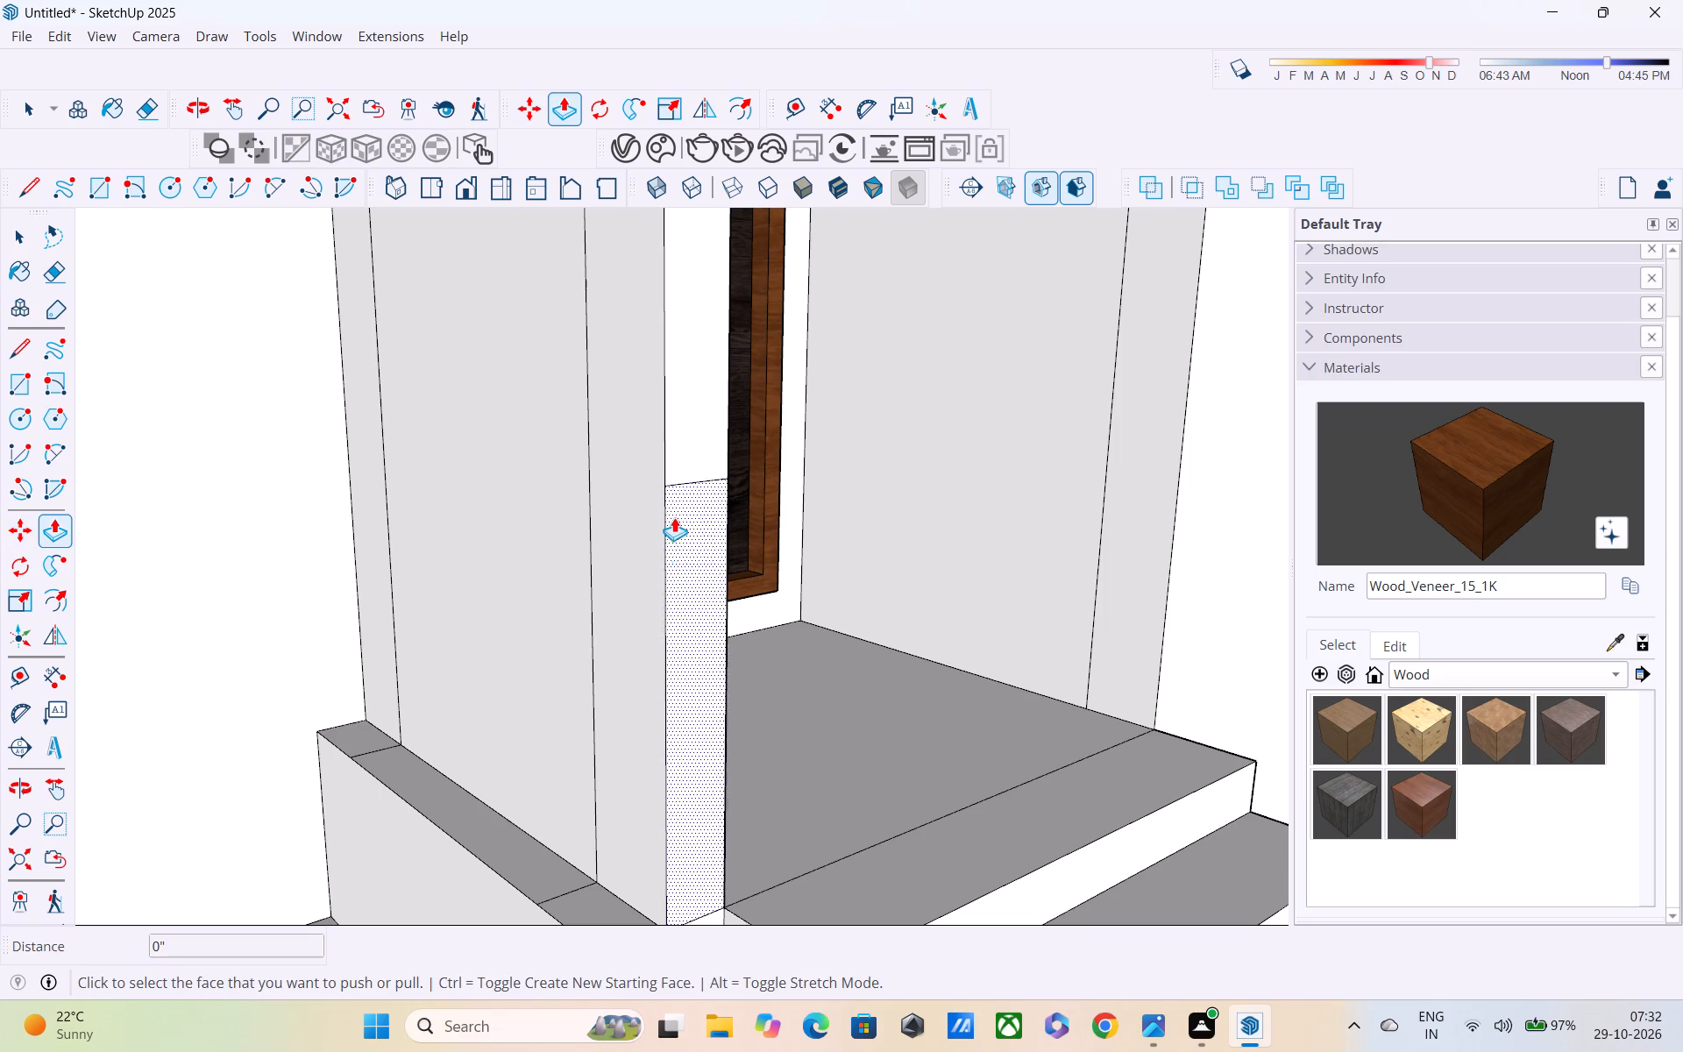
click(681, 451)
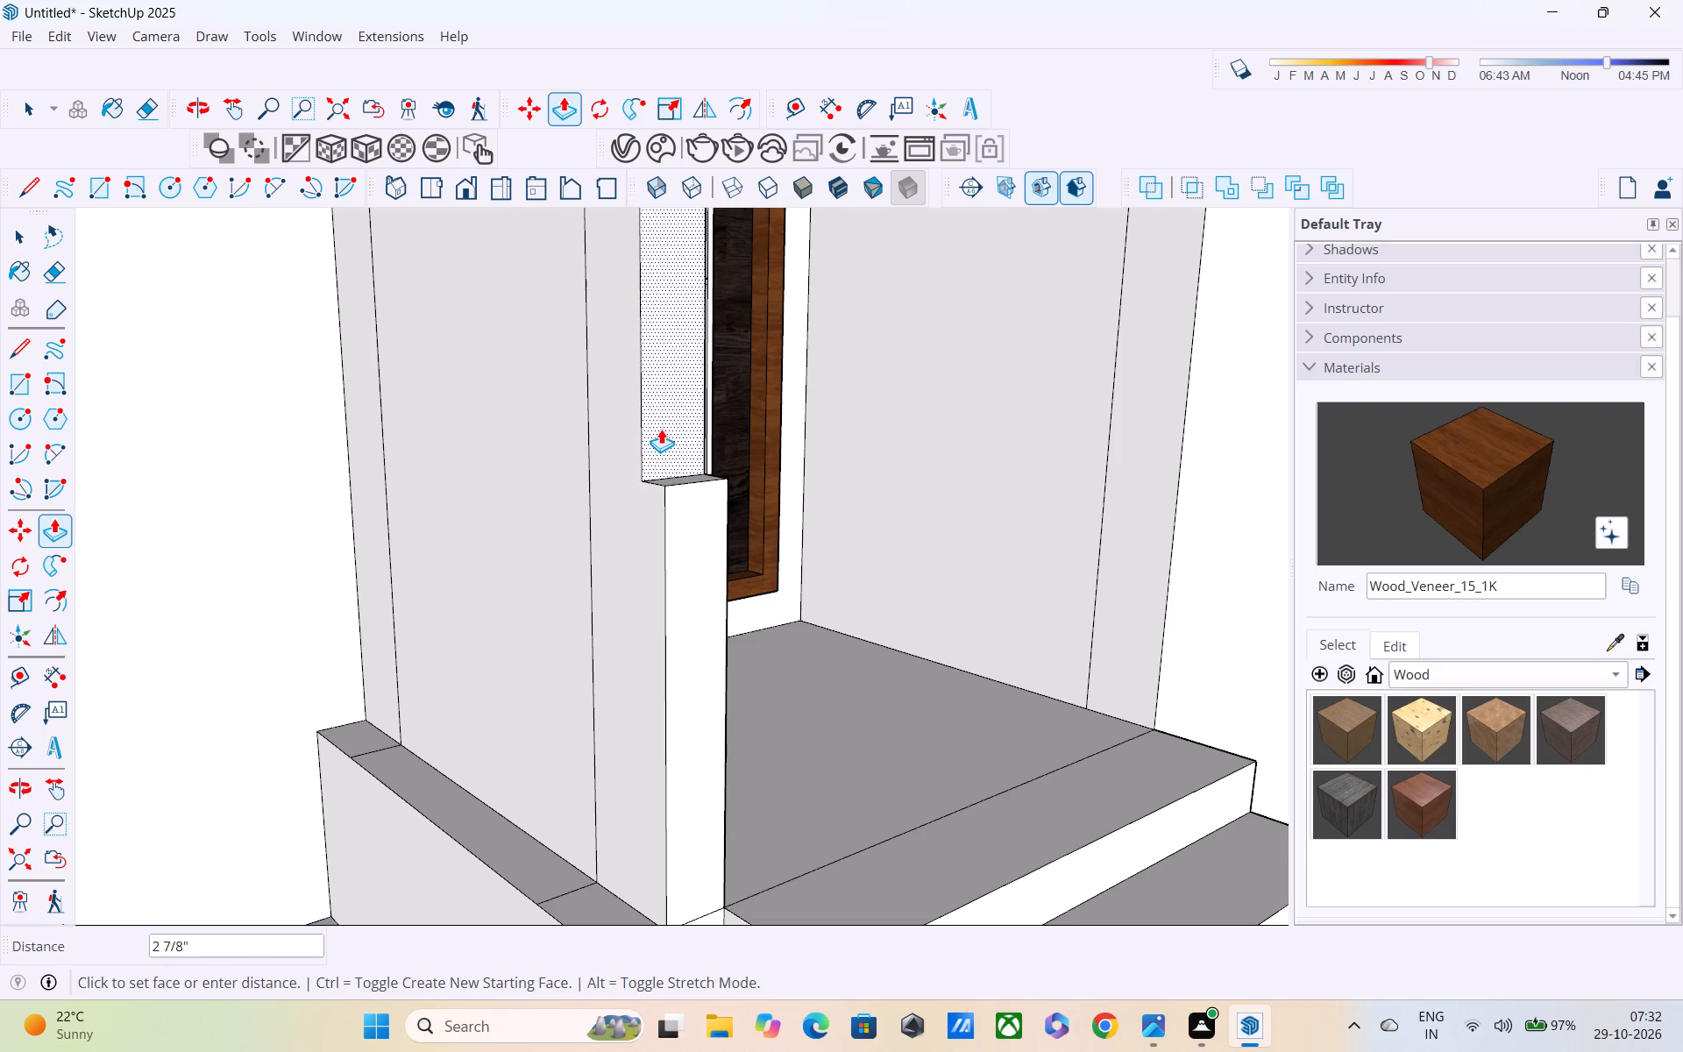
click(661, 429)
Push the rectangle on the return wall through its 6" thickness to cut an opening beside the entrance landing.
scroll(661, 439, down, 3)
middle_drag(667, 466, 474, 608)
scroll(470, 553, down, 6)
middle_drag(480, 561, 818, 411)
scroll(805, 414, down, 4)
middle_drag(721, 454, 880, 399)
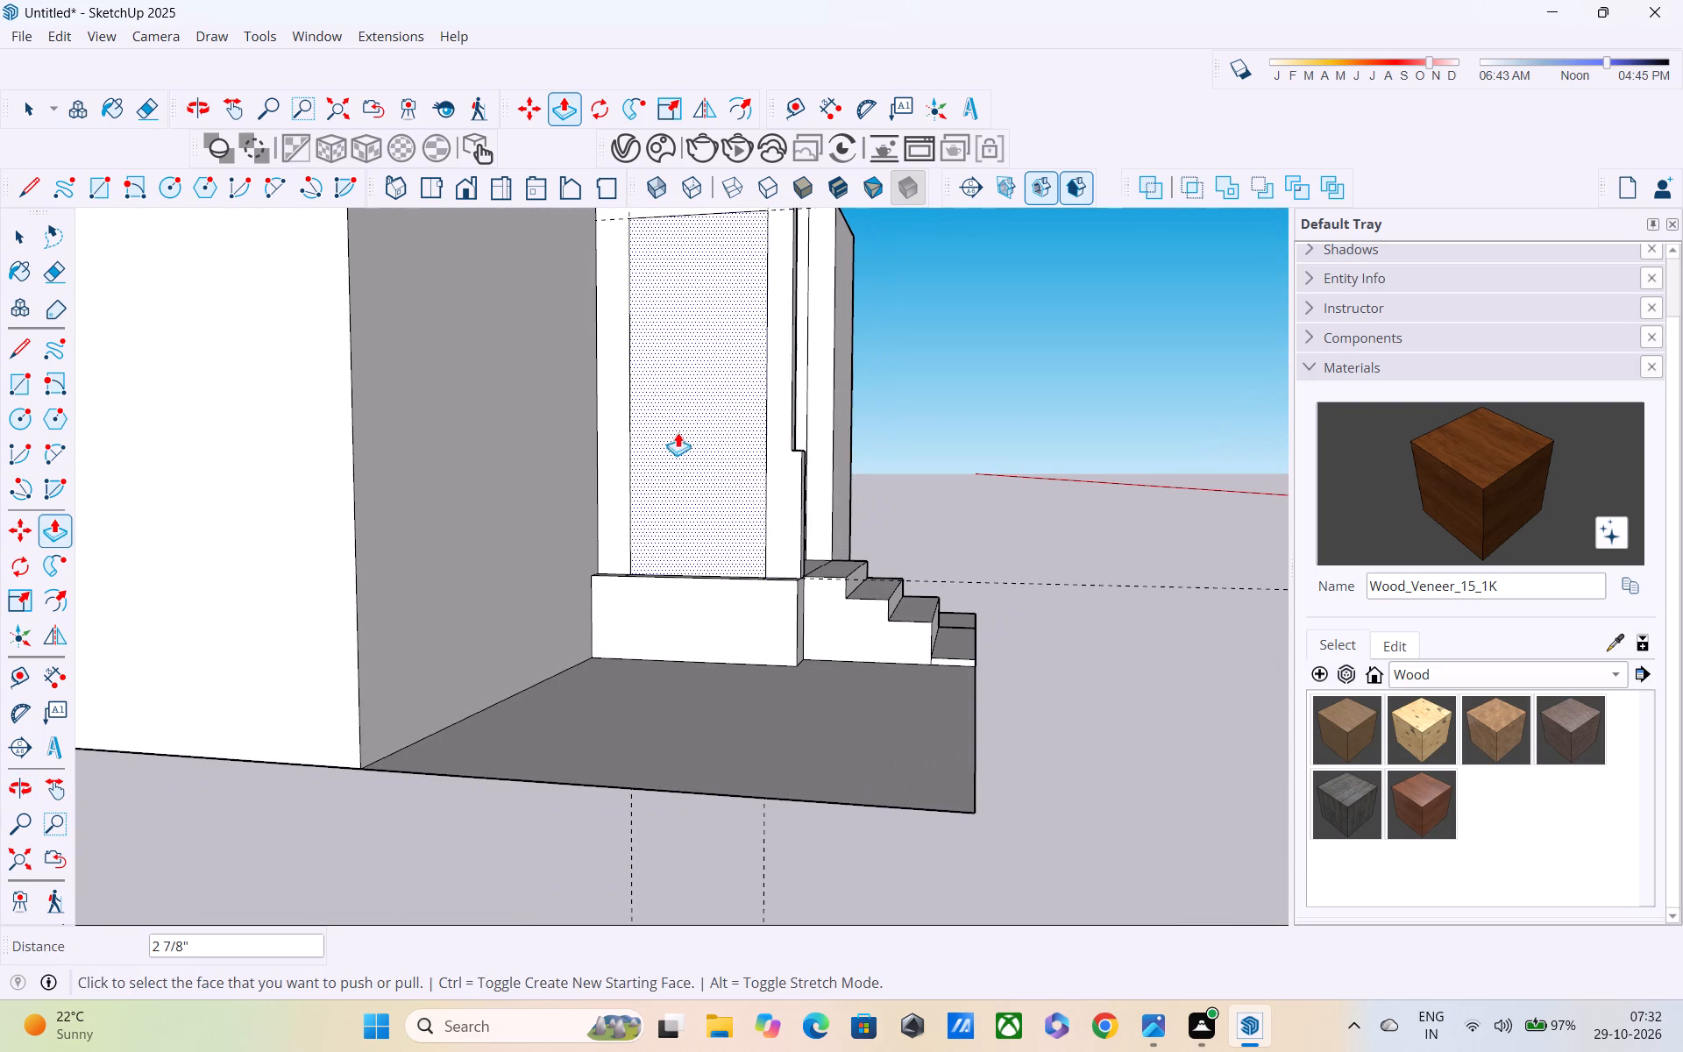
click(695, 458)
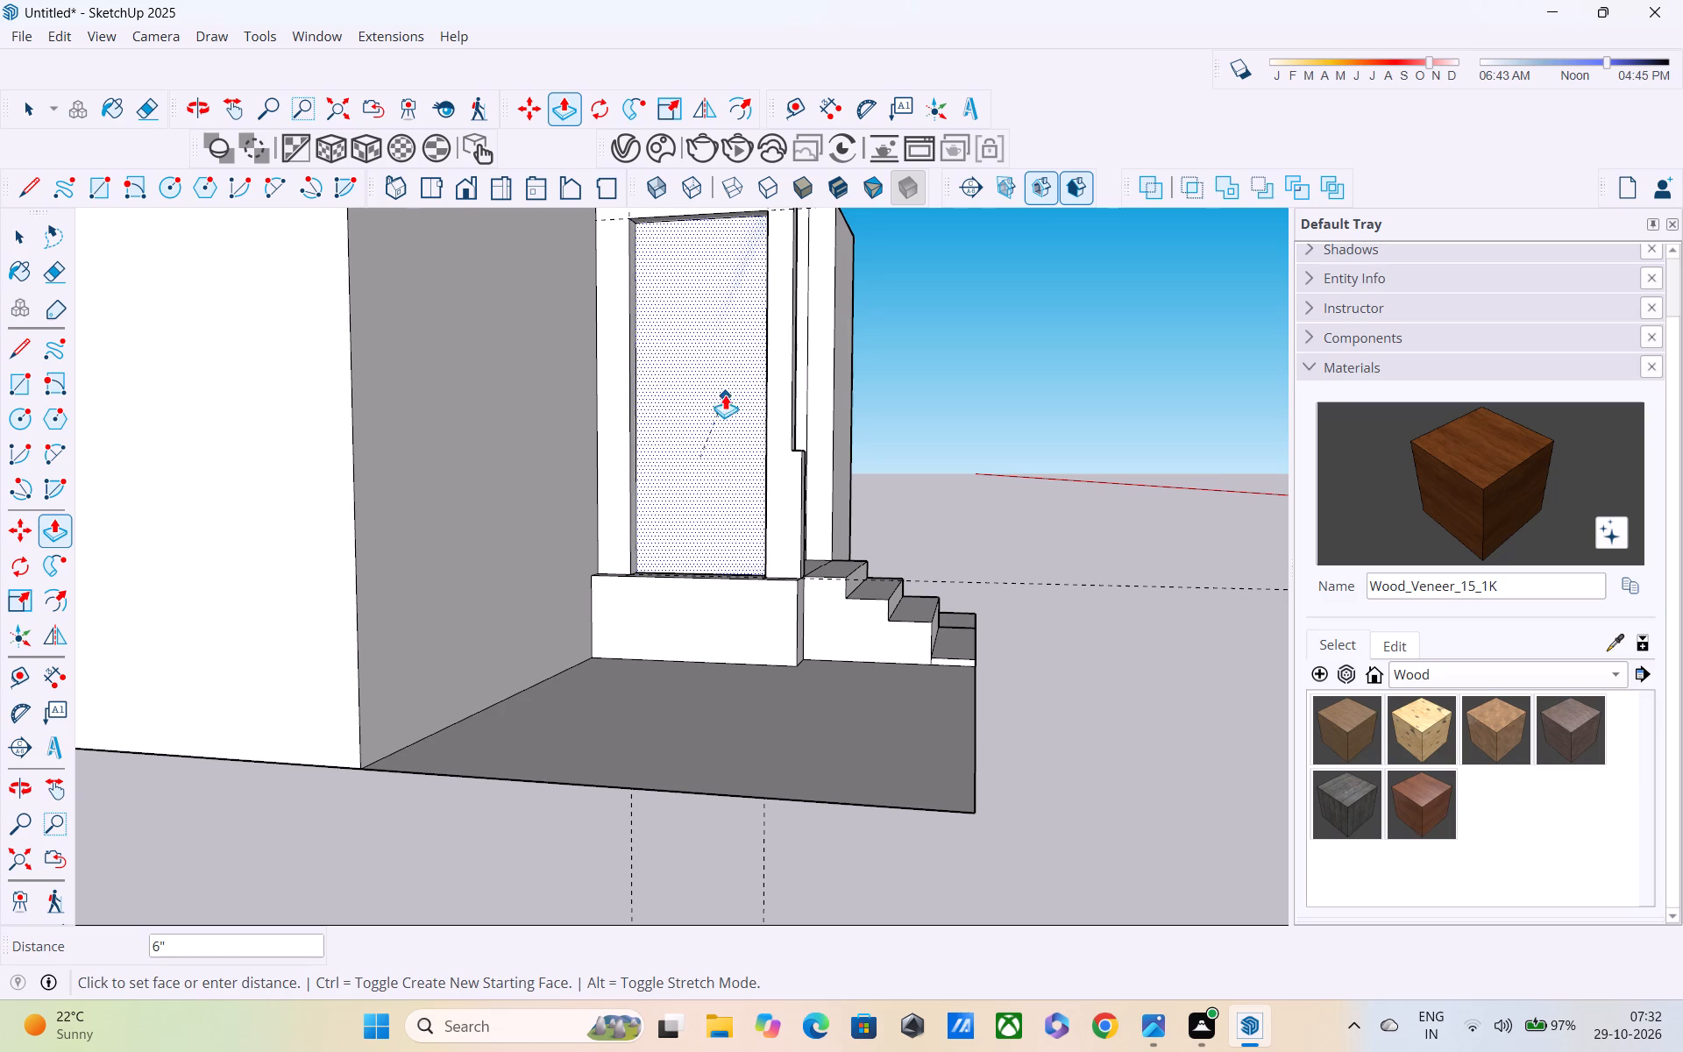
click(726, 352)
Delete the two horizontal guides crossing the building at the opening's top and at plinth level.
middle_drag(725, 466, 659, 539)
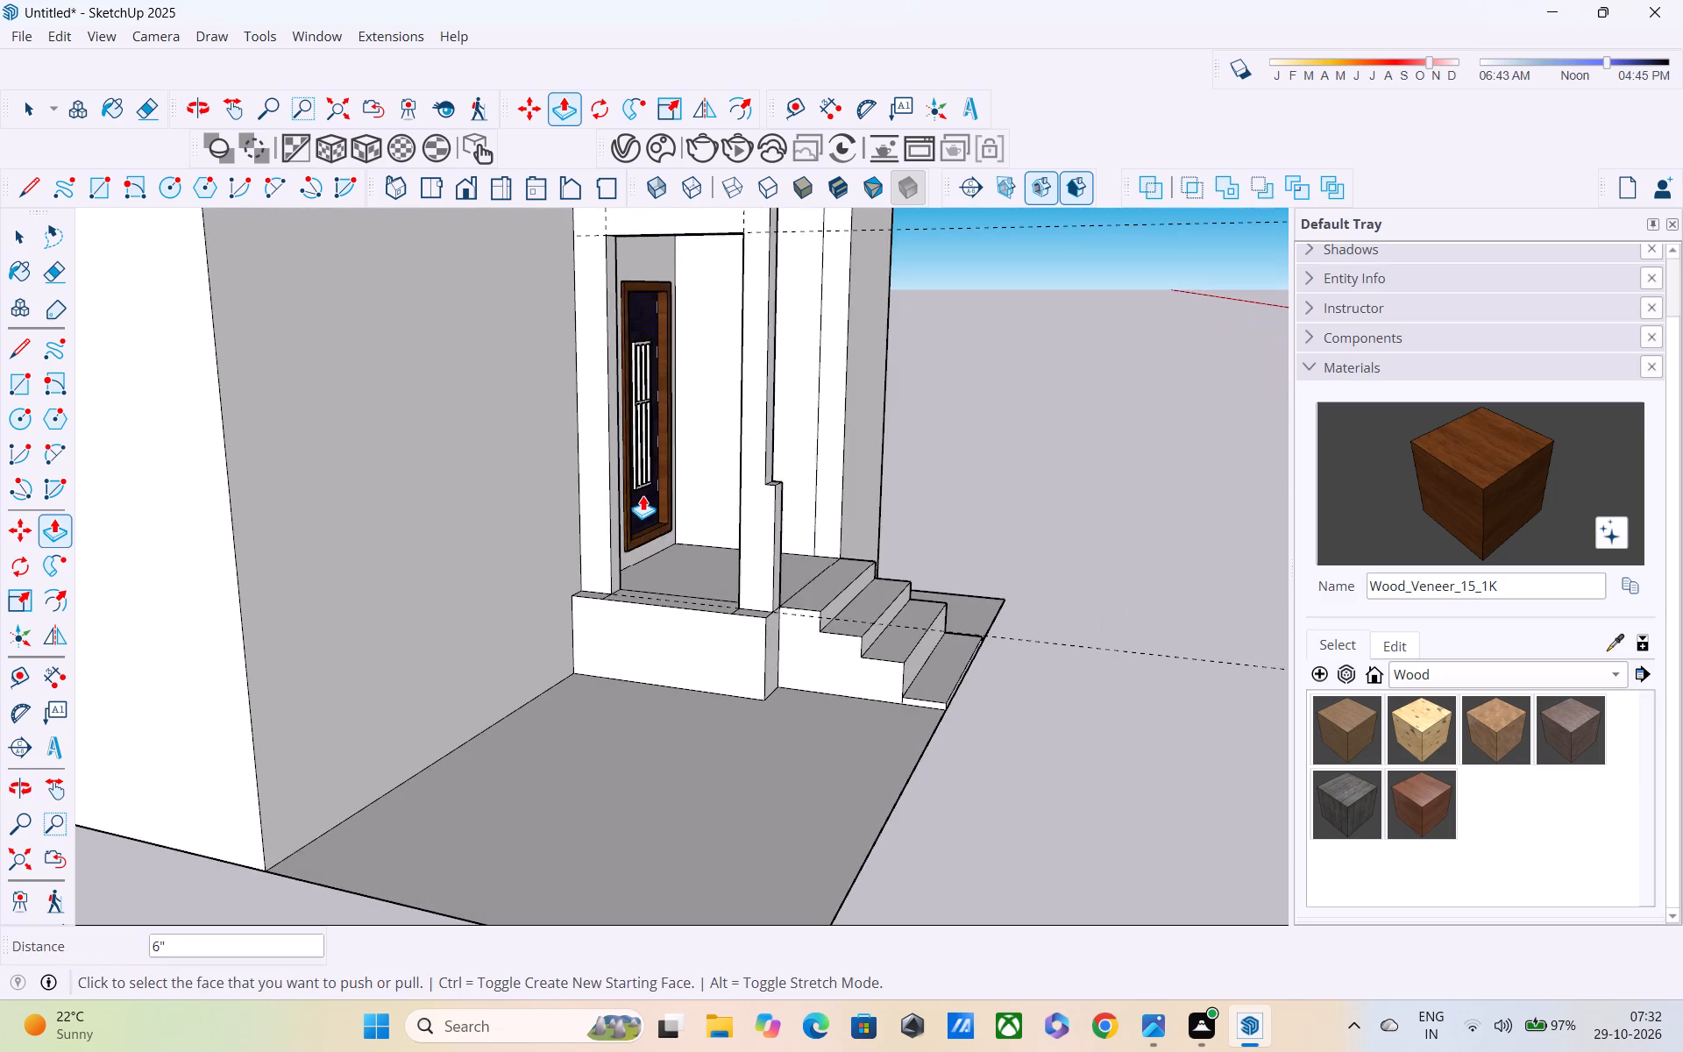
scroll(643, 495, down, 5)
middle_drag(672, 514, 799, 608)
key(space)
scroll(816, 540, down, 5)
middle_drag(840, 507, 767, 365)
scroll(750, 355, up, 2)
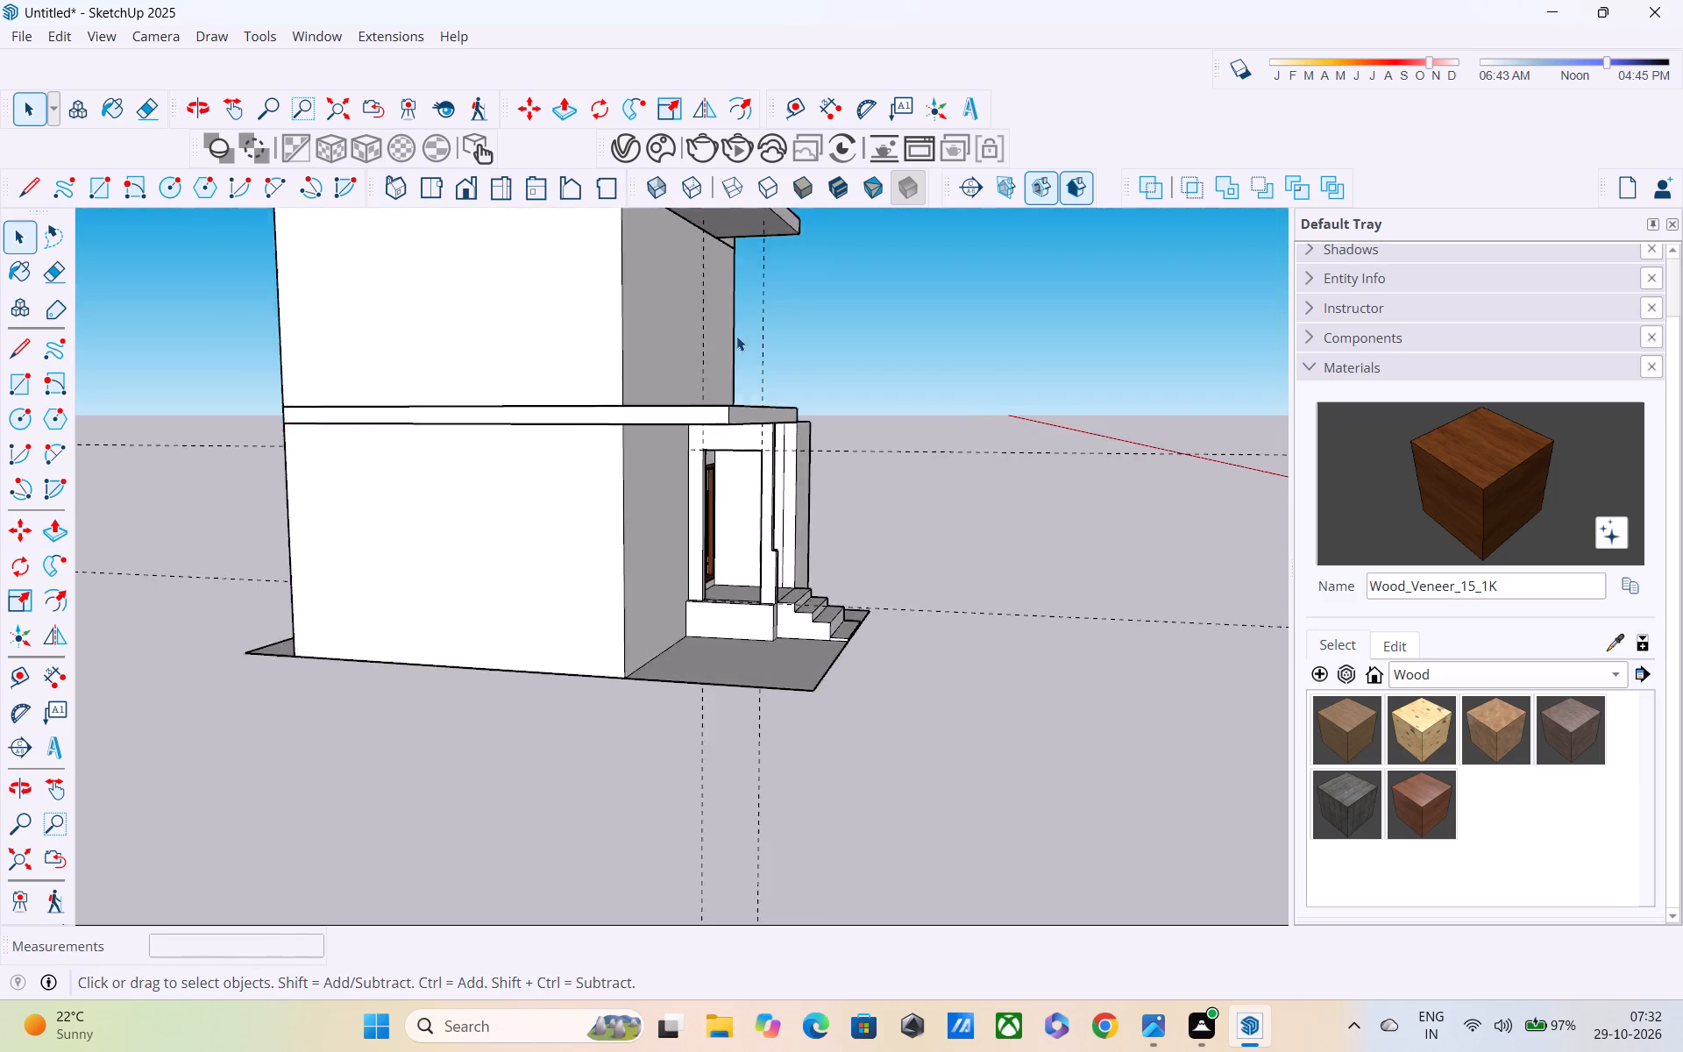
scroll(742, 346, down, 7)
scroll(938, 428, up, 1)
middle_drag(938, 428, 870, 416)
drag(998, 341, 1012, 583)
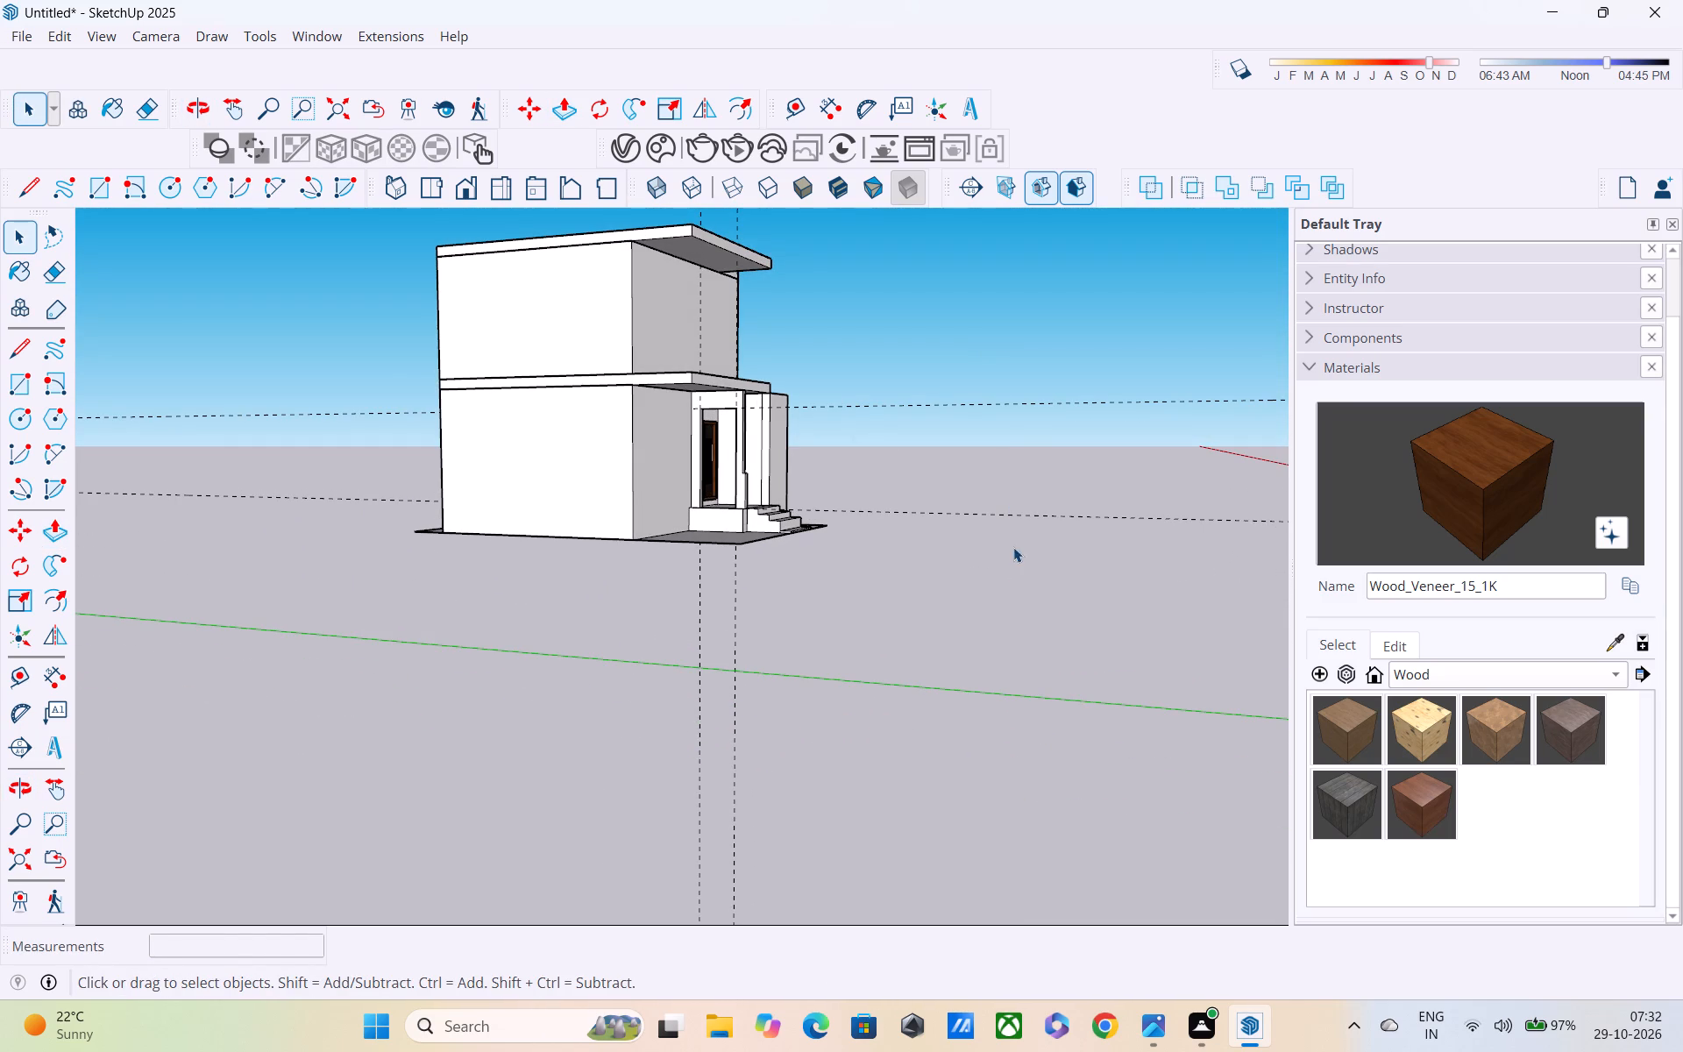
drag(1014, 541, 1030, 356)
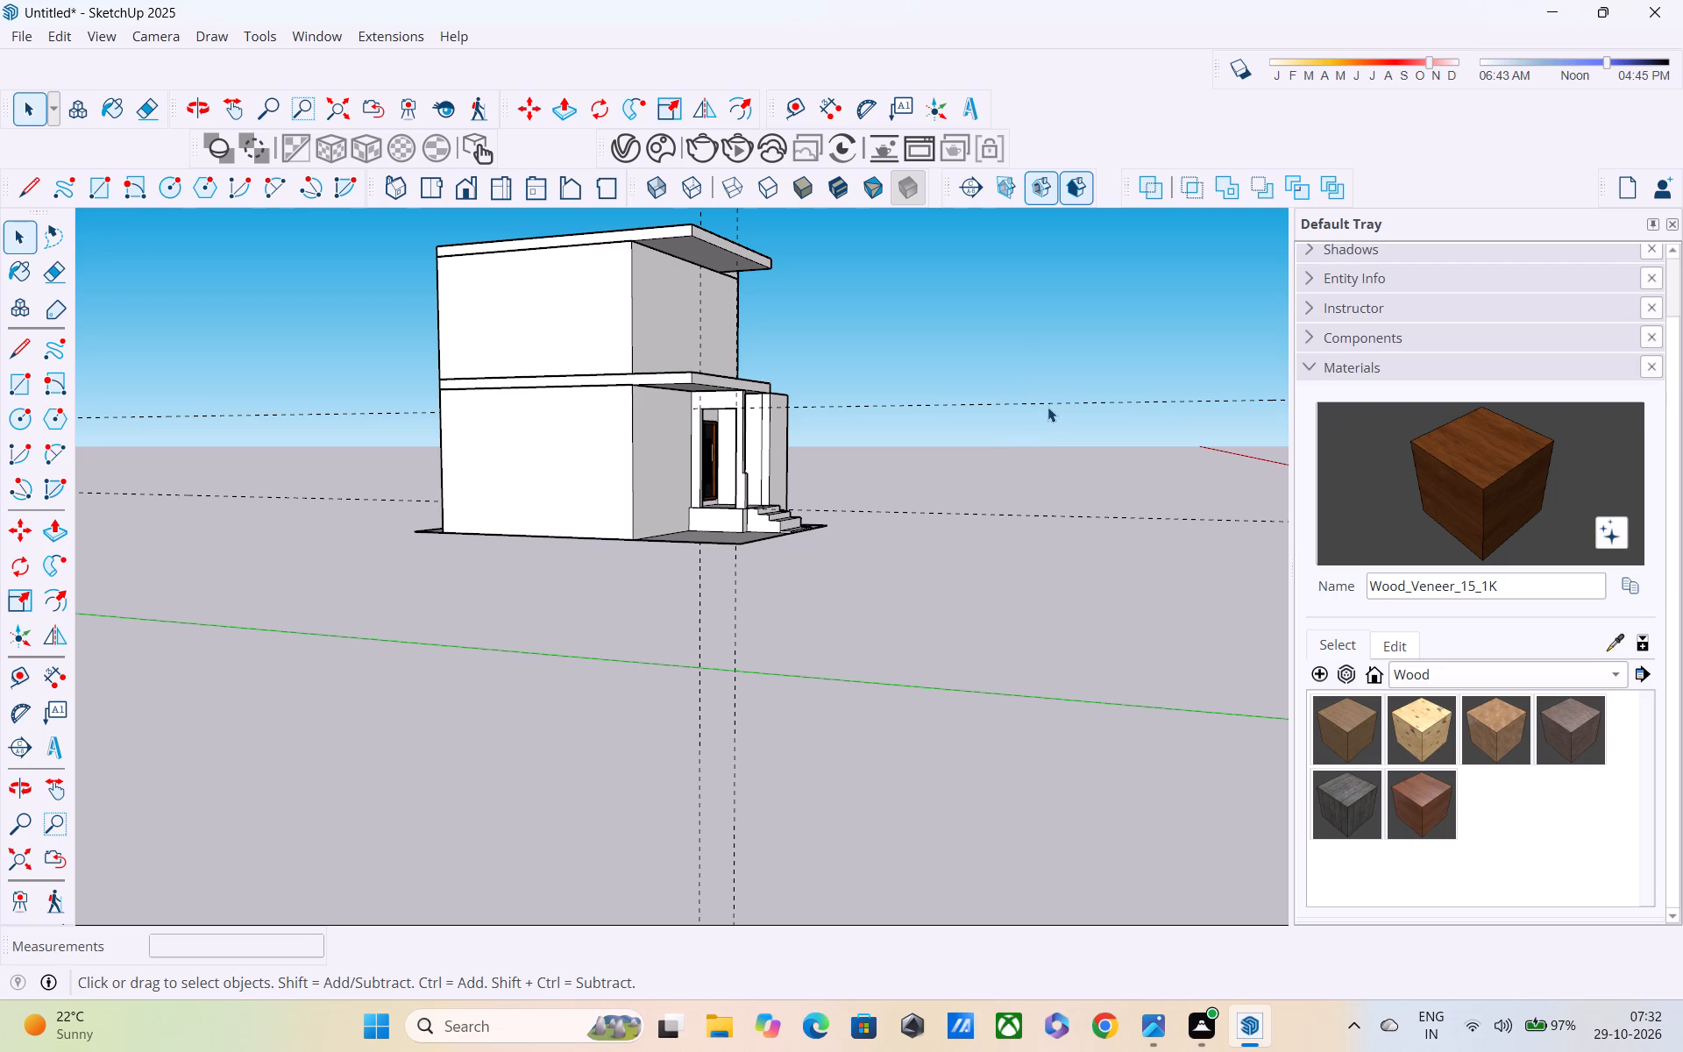
click(1047, 406)
key(Delete)
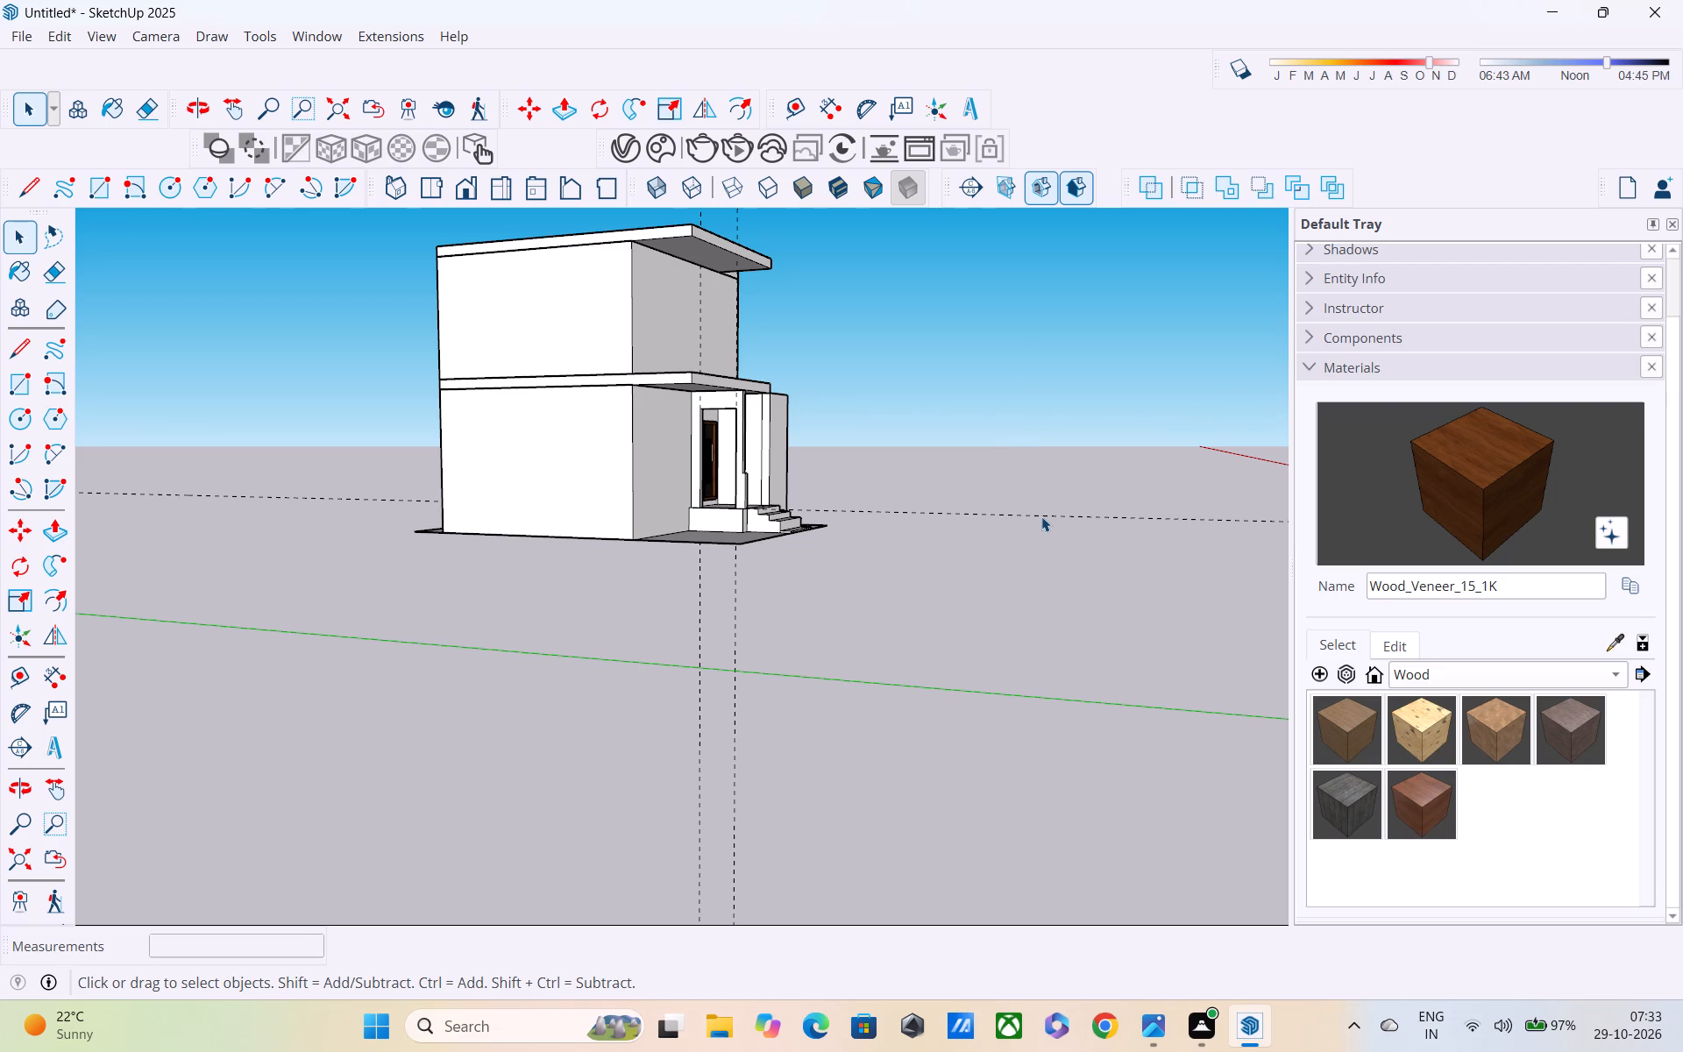
click(1041, 516)
key(Delete)
Erase the two short edges crossing the plinth top at the sides of the return wall opening.
scroll(1041, 517, down, 6)
middle_drag(999, 489, 875, 464)
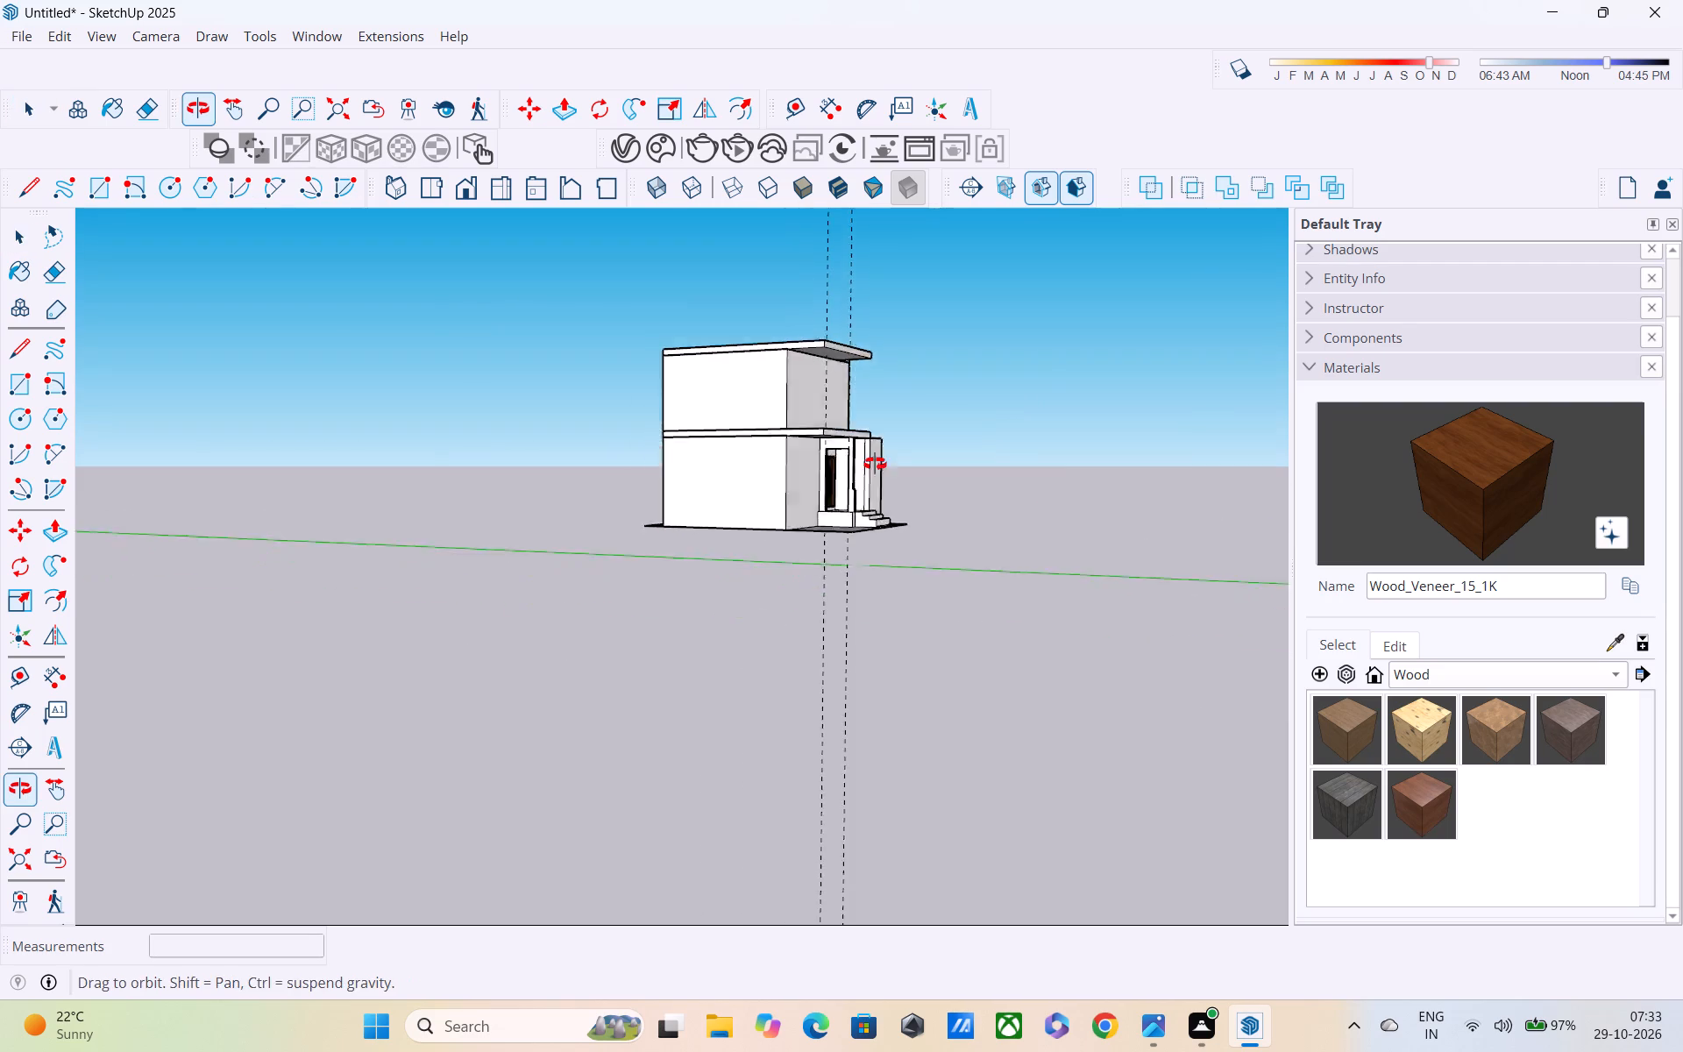
middle_drag(875, 464, 712, 451)
scroll(712, 451, up, 1)
scroll(896, 441, up, 5)
scroll(841, 455, up, 16)
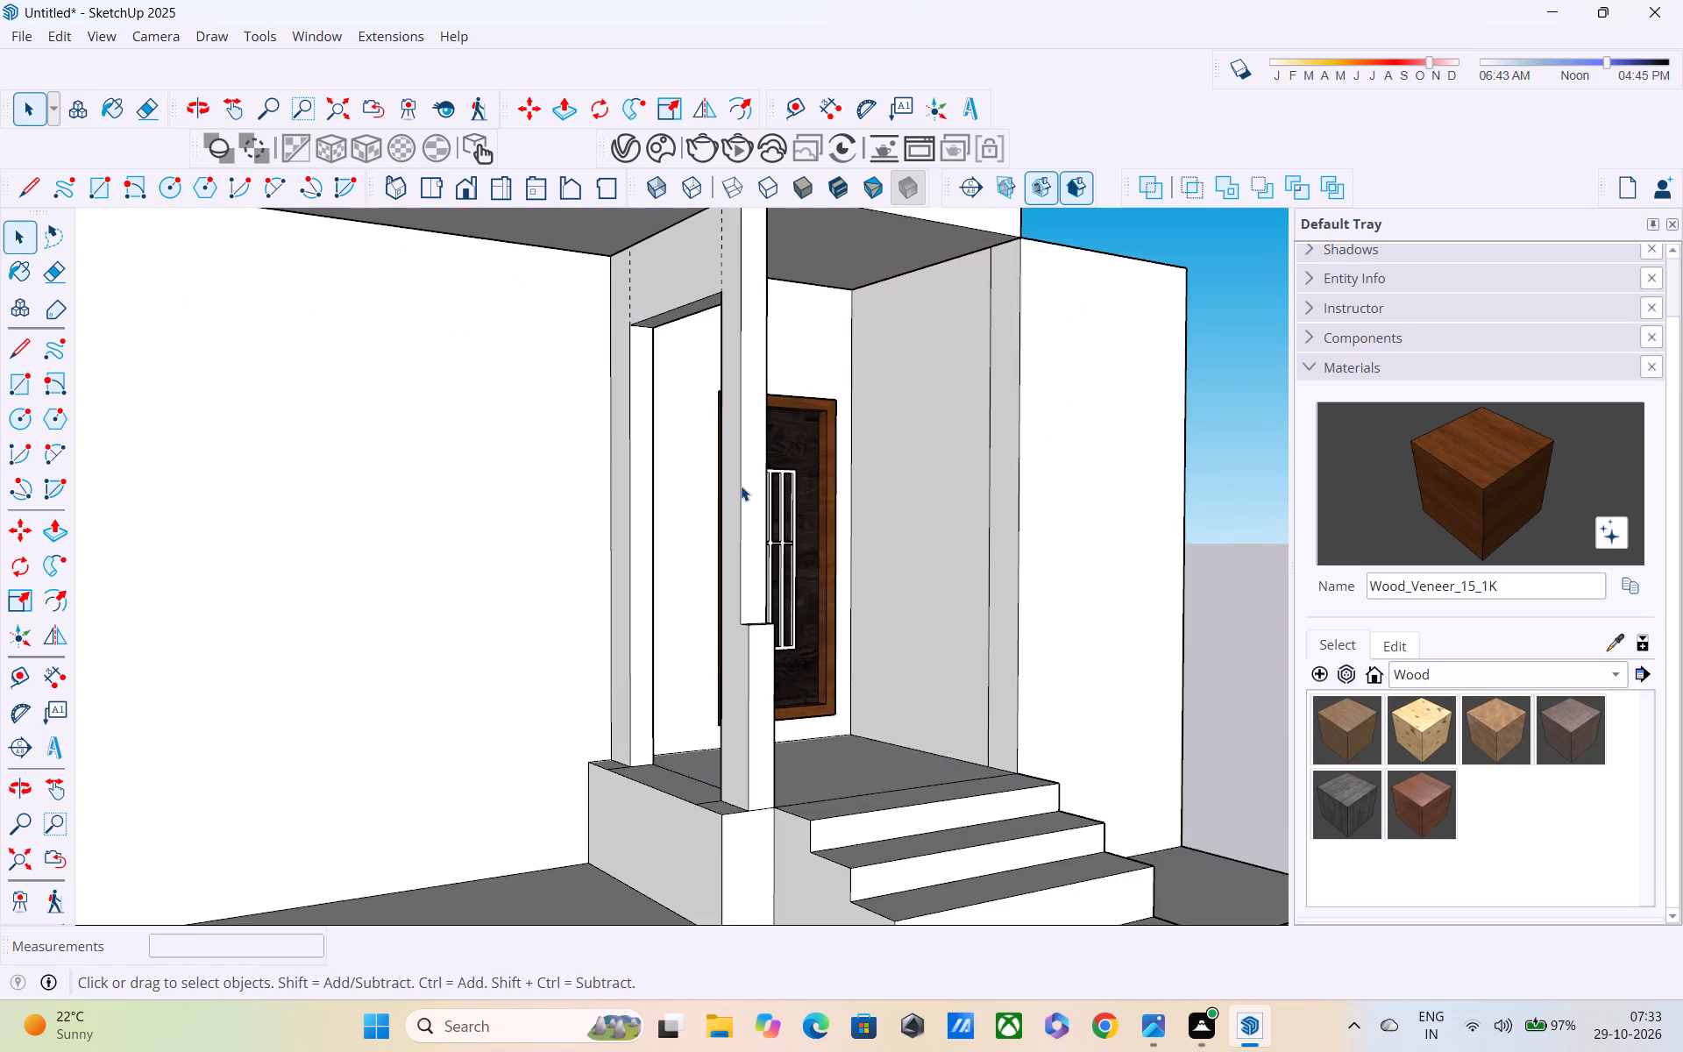
scroll(741, 486, up, 2)
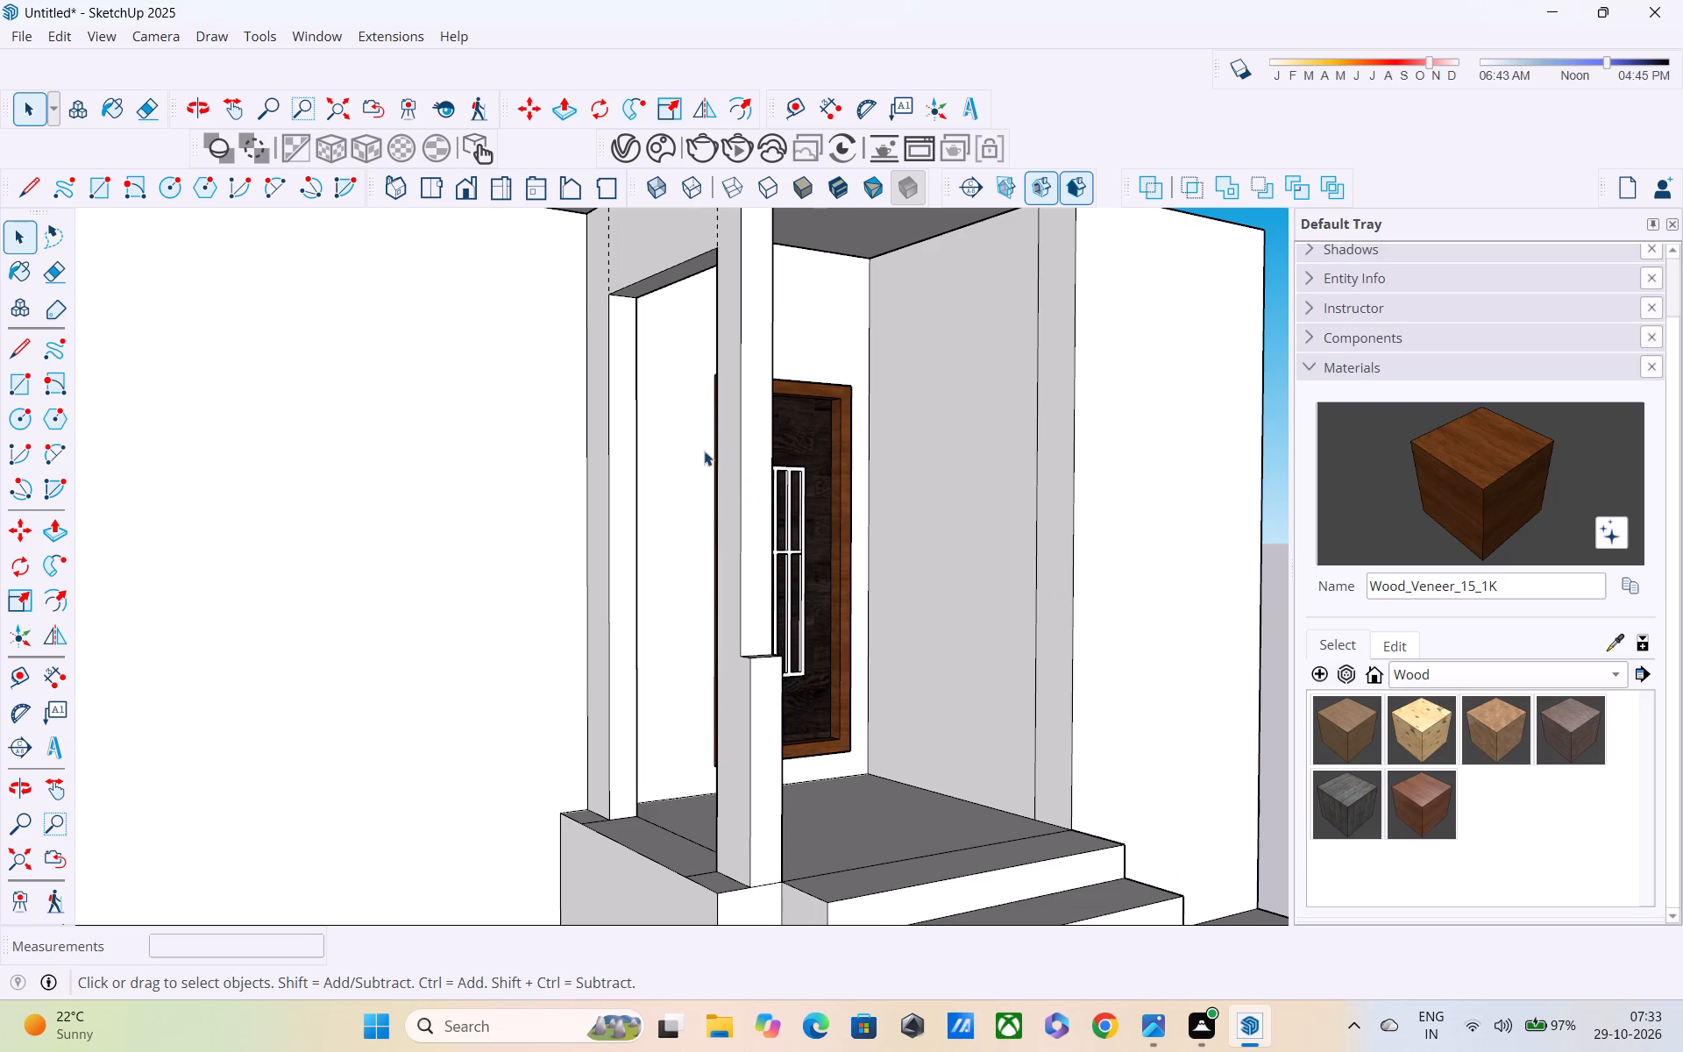
shift+middle_drag(702, 451, 671, 356)
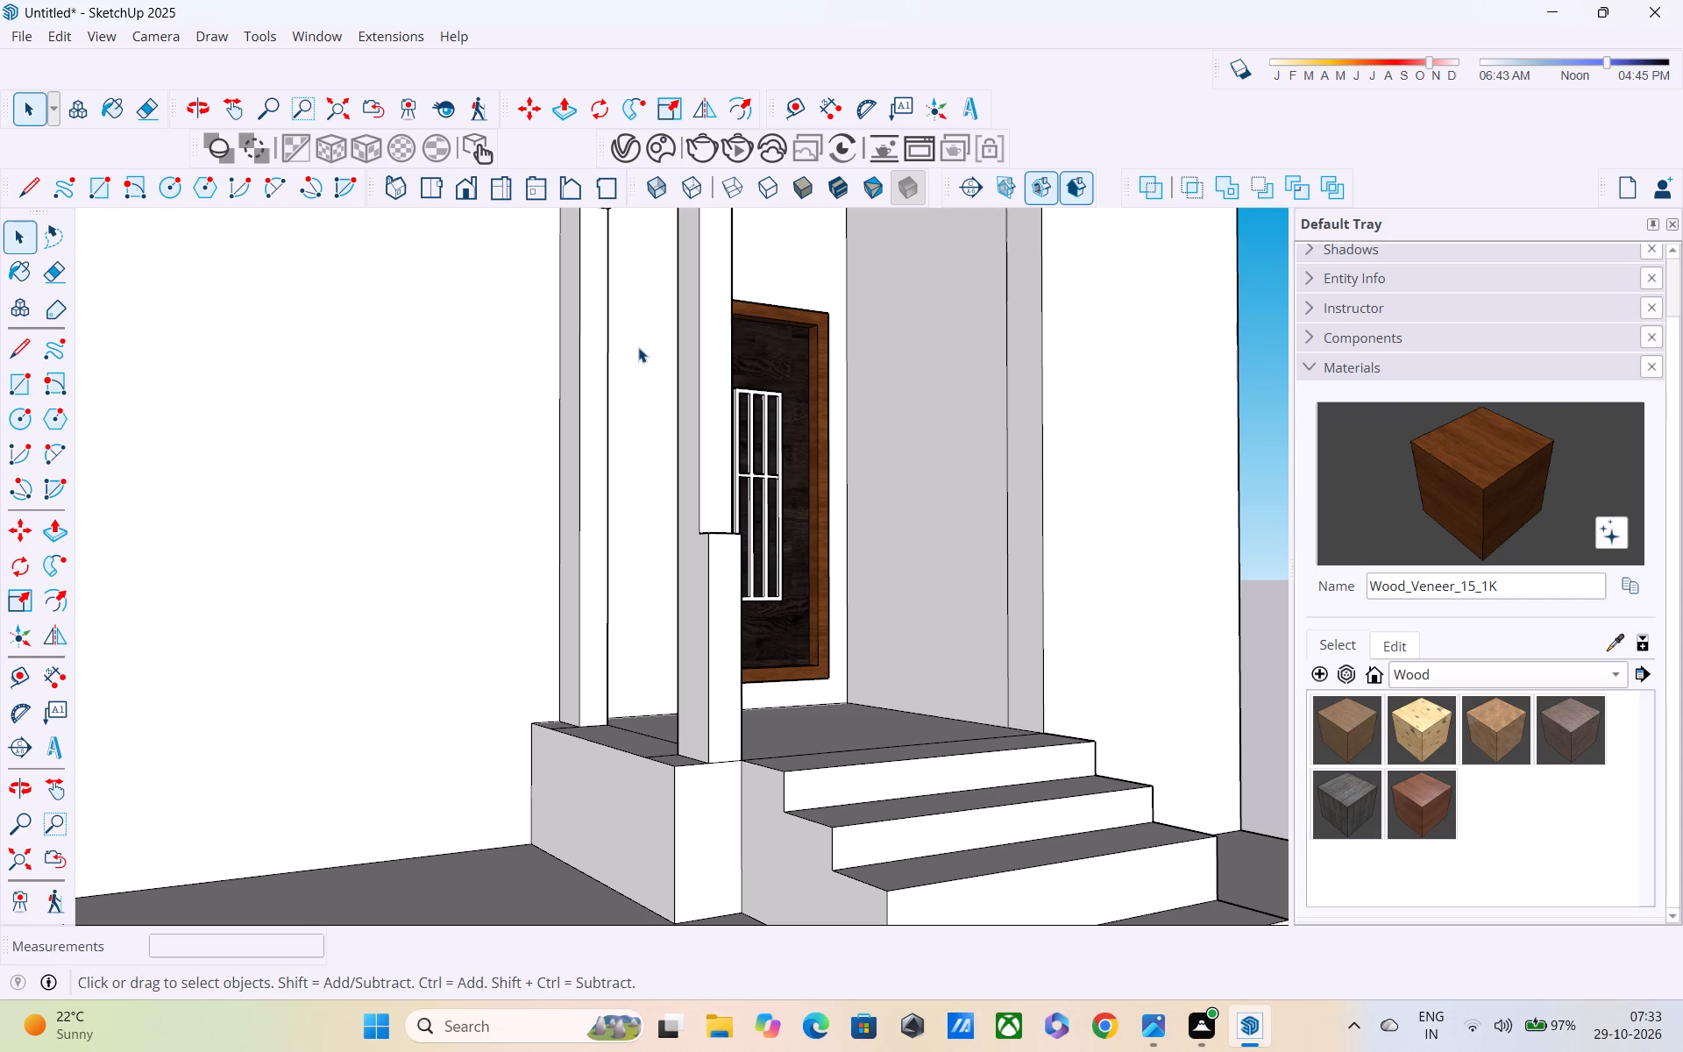
key(e)
shift+middle_drag(702, 716, 713, 629)
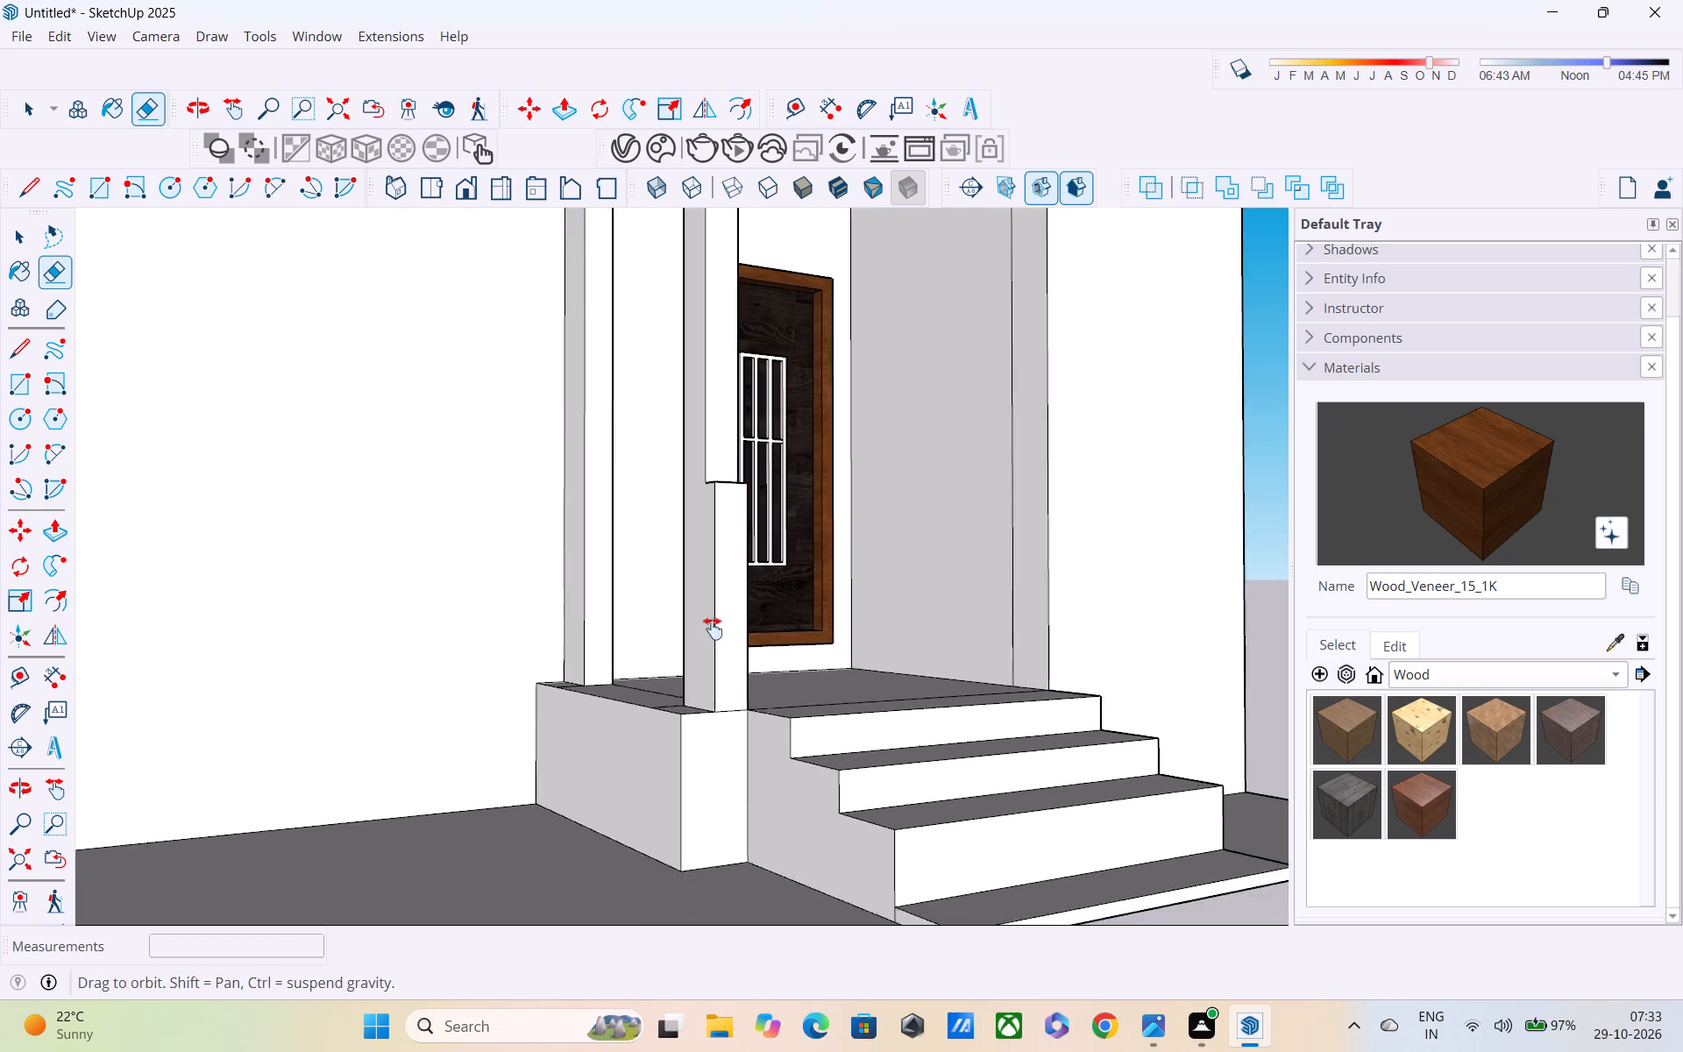
shift+middle_drag(713, 629, 739, 449)
middle_drag(741, 451, 770, 814)
scroll(685, 854, up, 5)
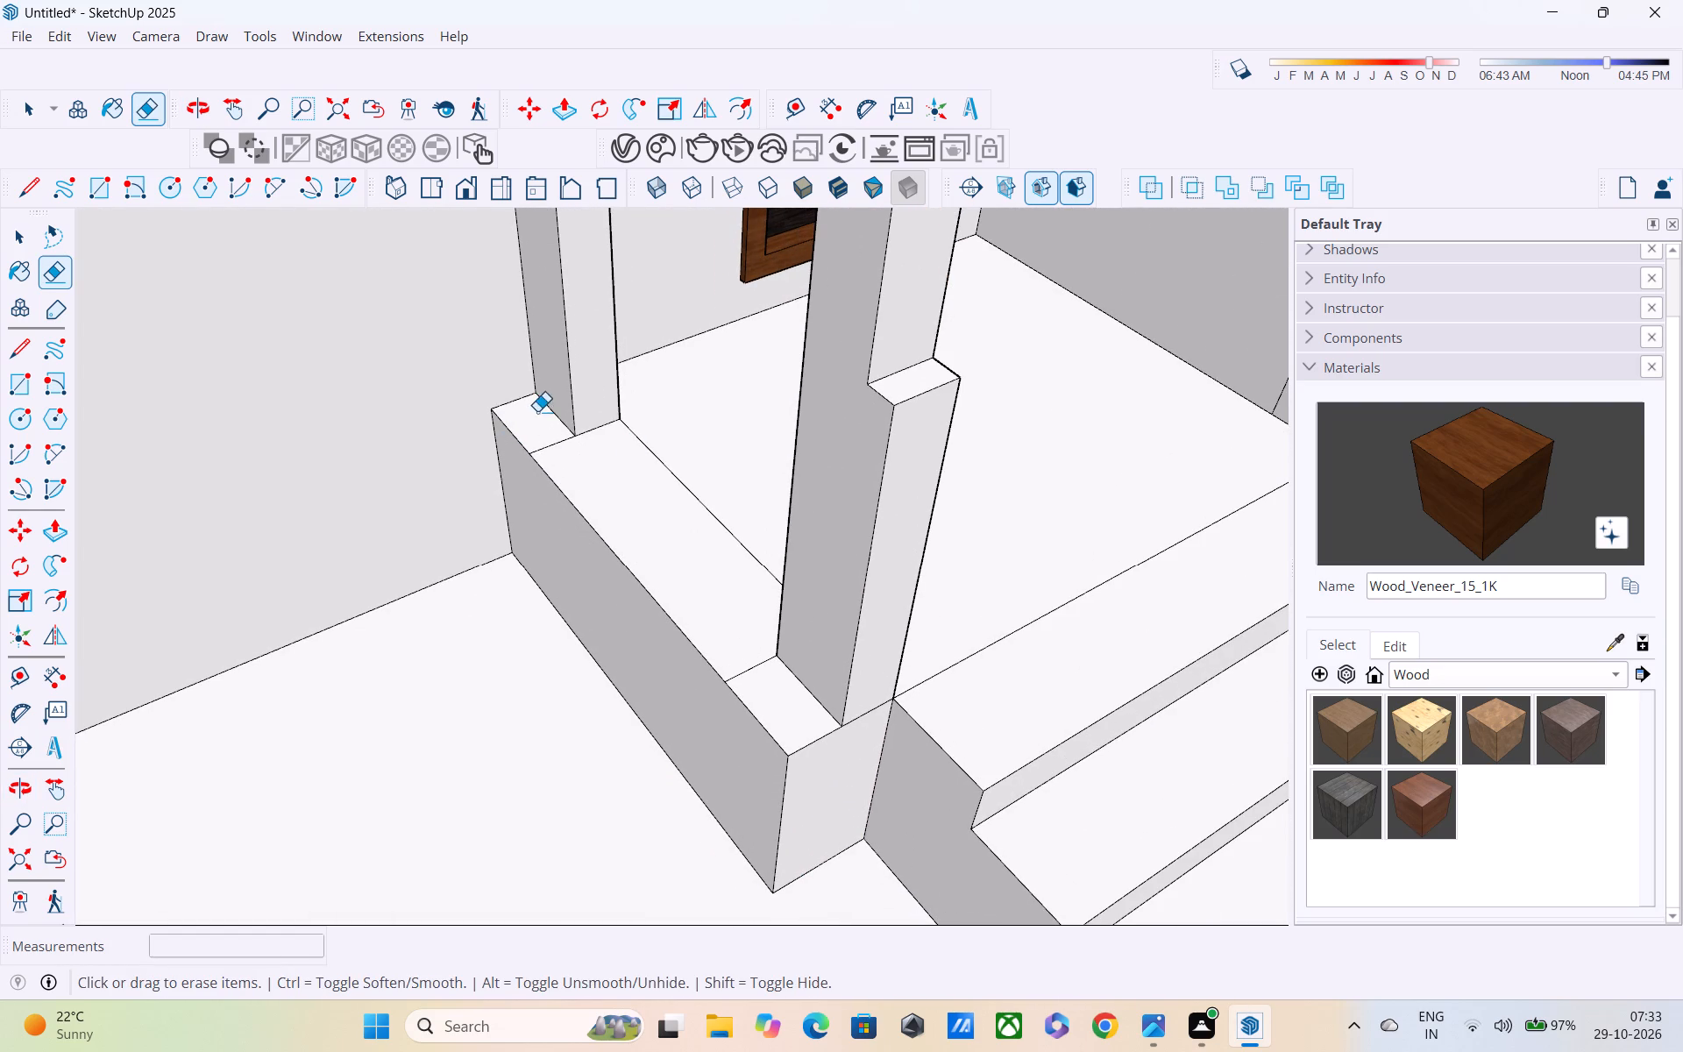
drag(538, 410, 778, 707)
Examine the entrance landing, steps and return wall with its plinth from above and from the front.
scroll(724, 528, down, 2)
middle_drag(700, 601, 569, 551)
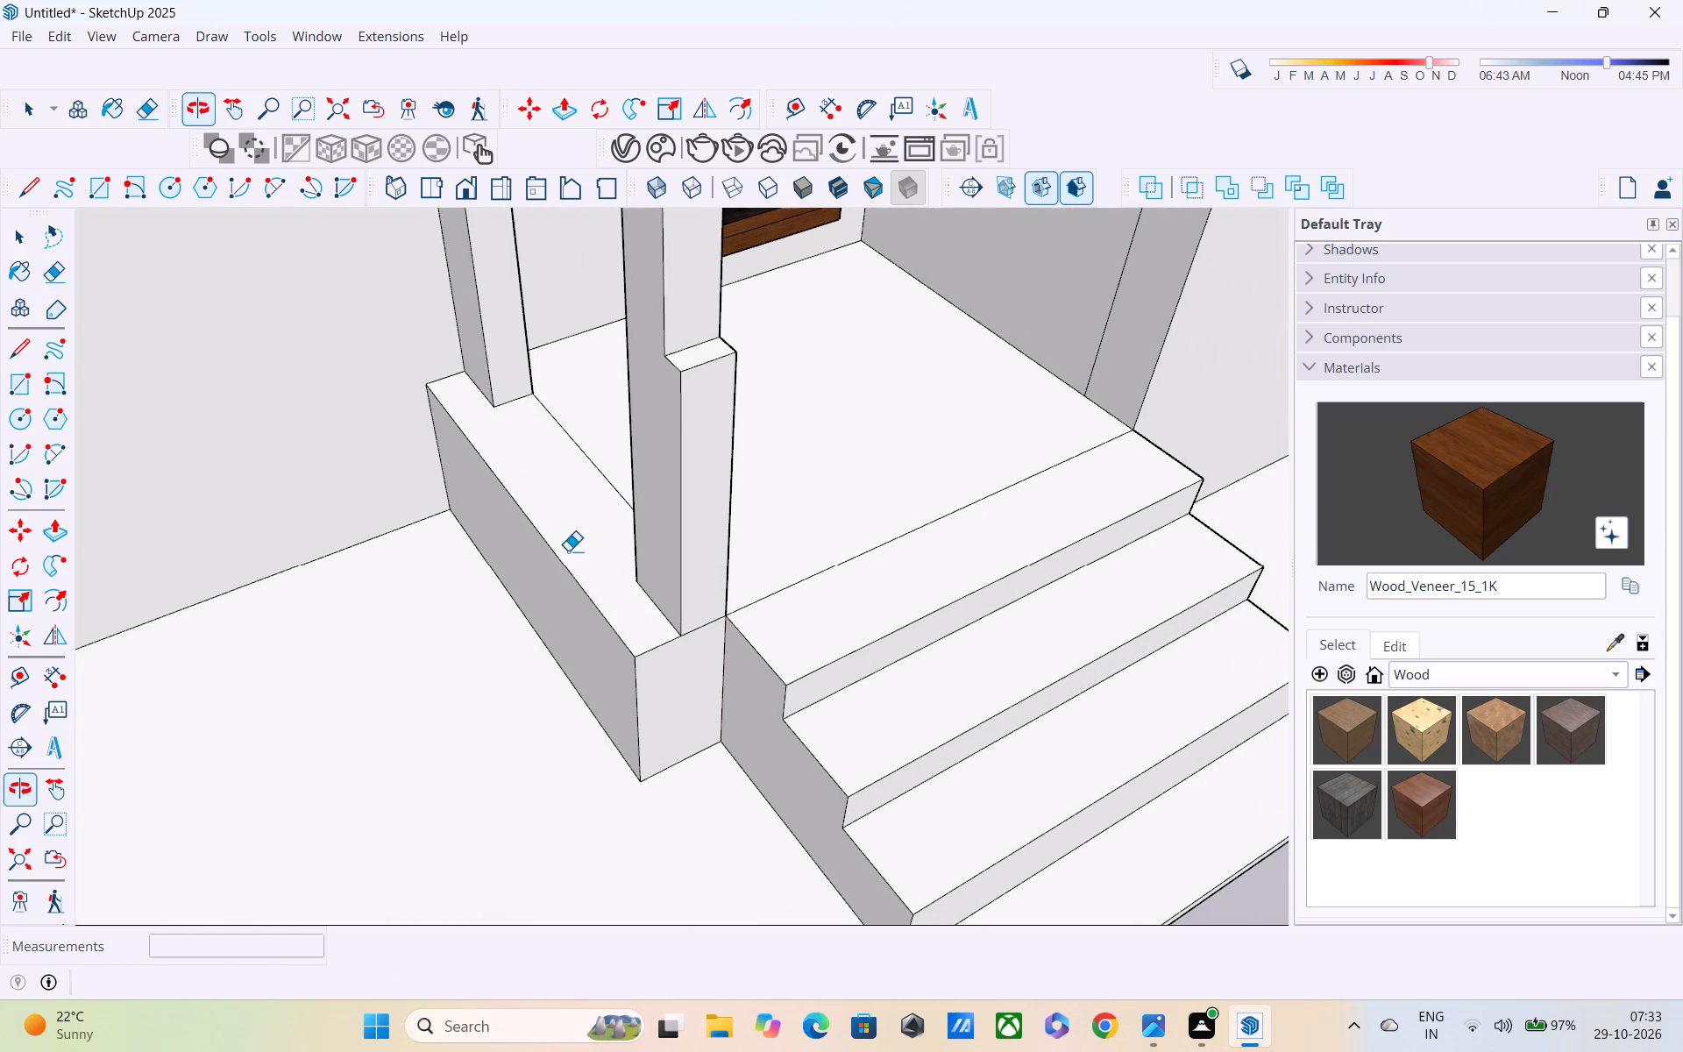
scroll(568, 545, down, 1)
scroll(630, 623, down, 1)
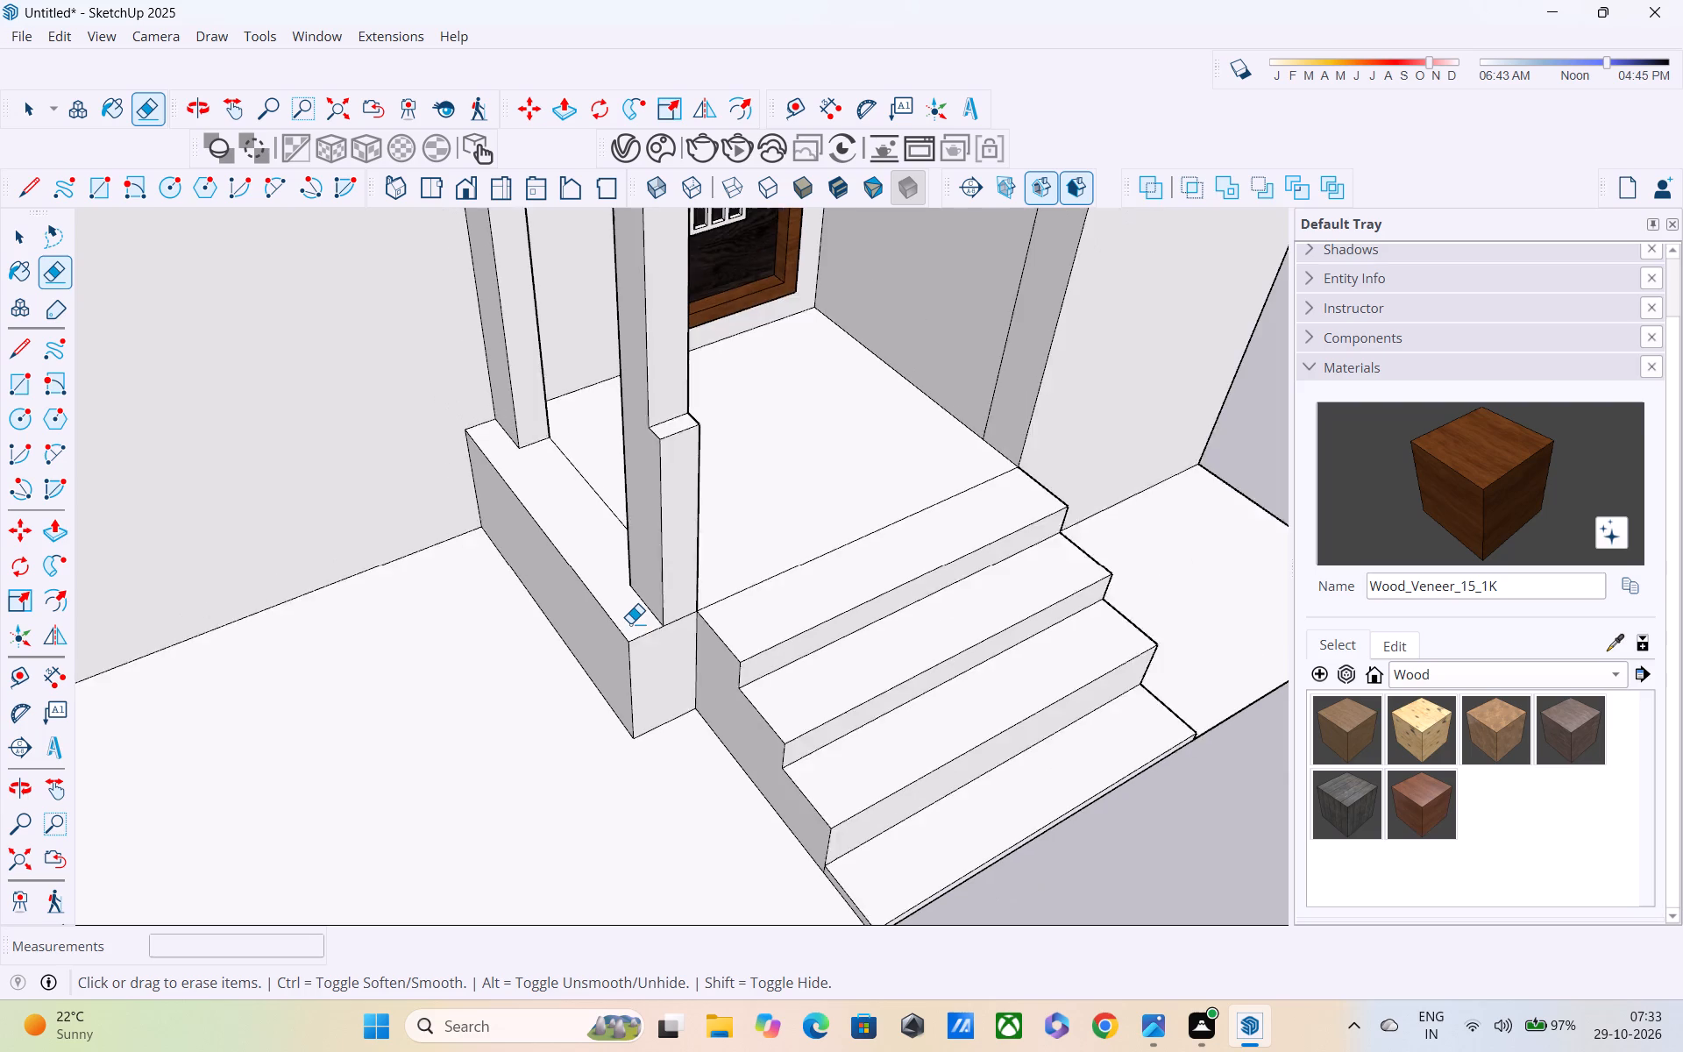
scroll(630, 623, down, 7)
key(Escape)
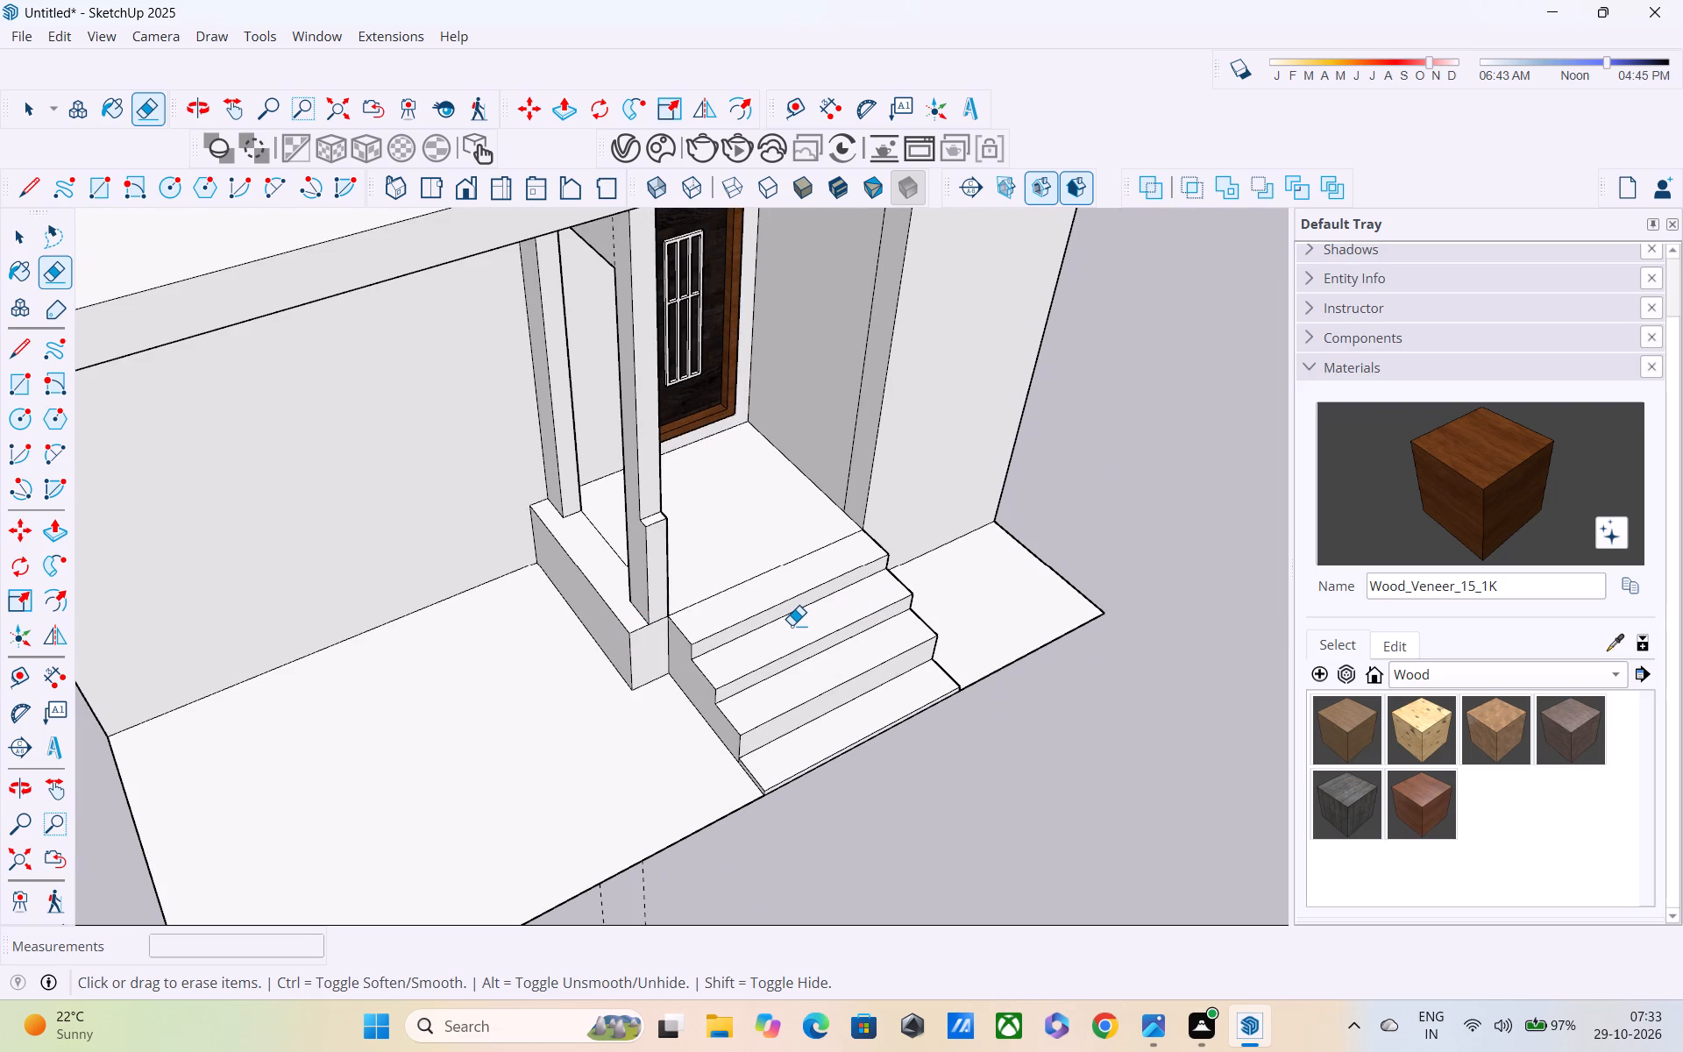
middle_drag(744, 613, 591, 687)
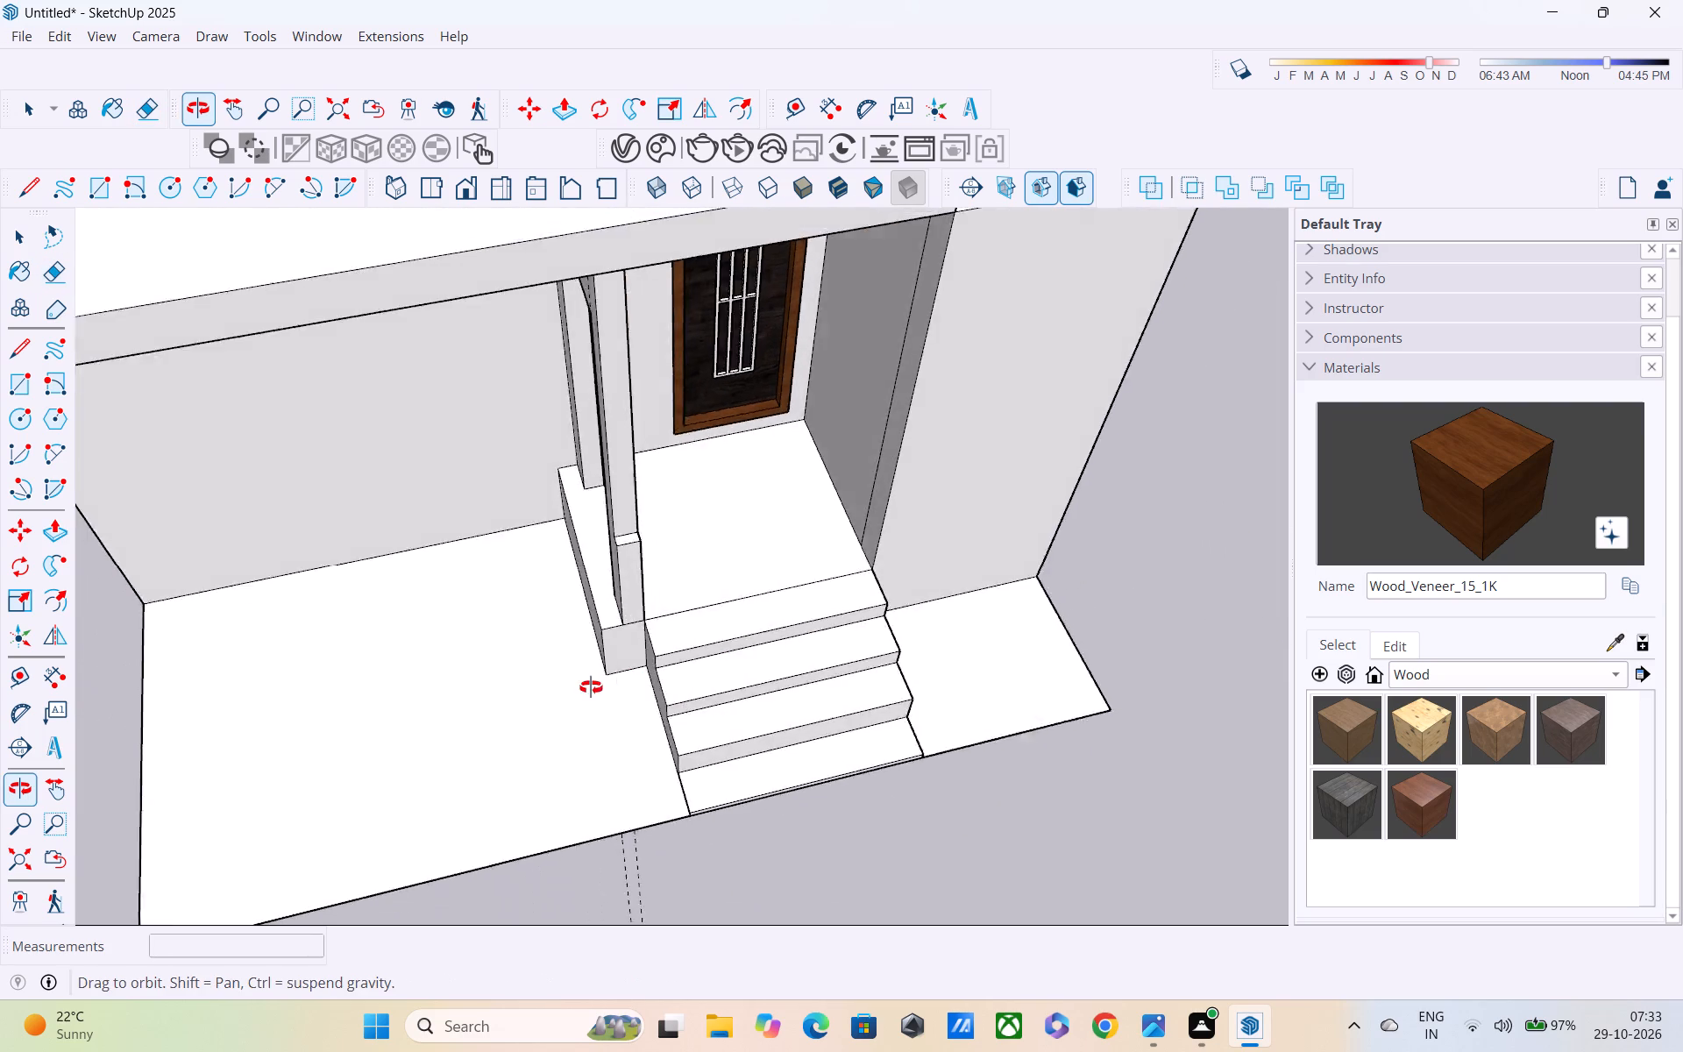
middle_drag(591, 687, 509, 641)
scroll(690, 531, up, 4)
key(space)
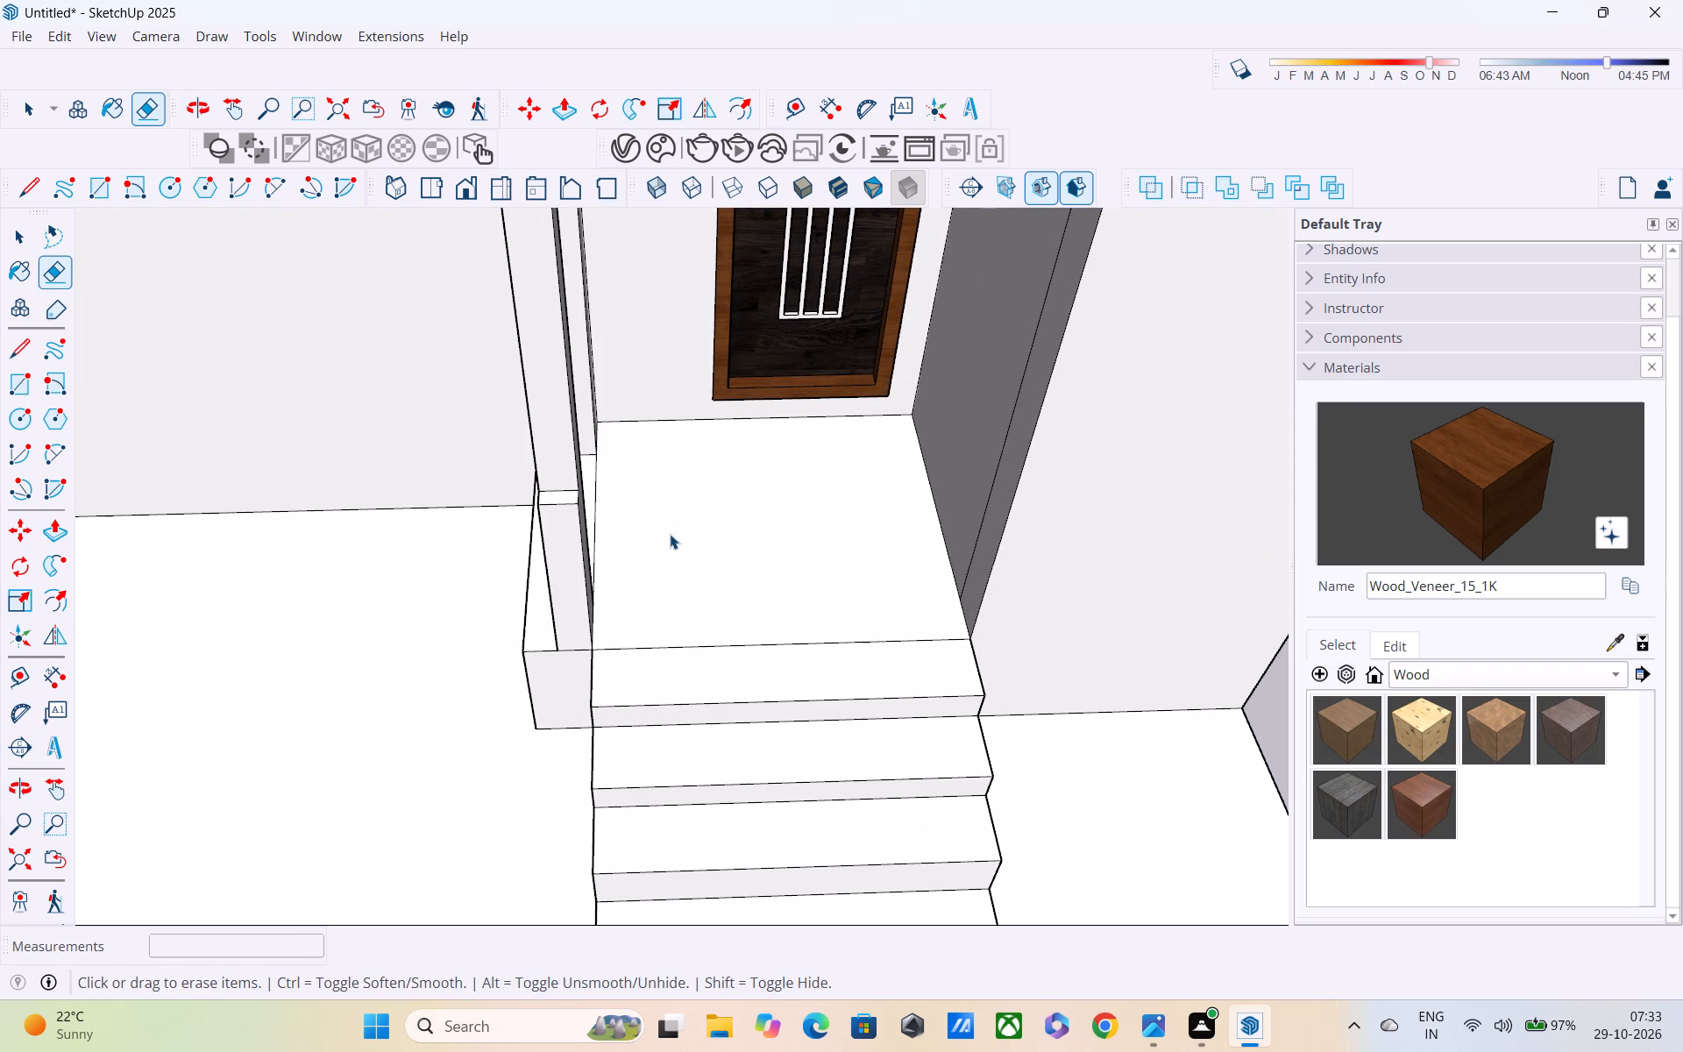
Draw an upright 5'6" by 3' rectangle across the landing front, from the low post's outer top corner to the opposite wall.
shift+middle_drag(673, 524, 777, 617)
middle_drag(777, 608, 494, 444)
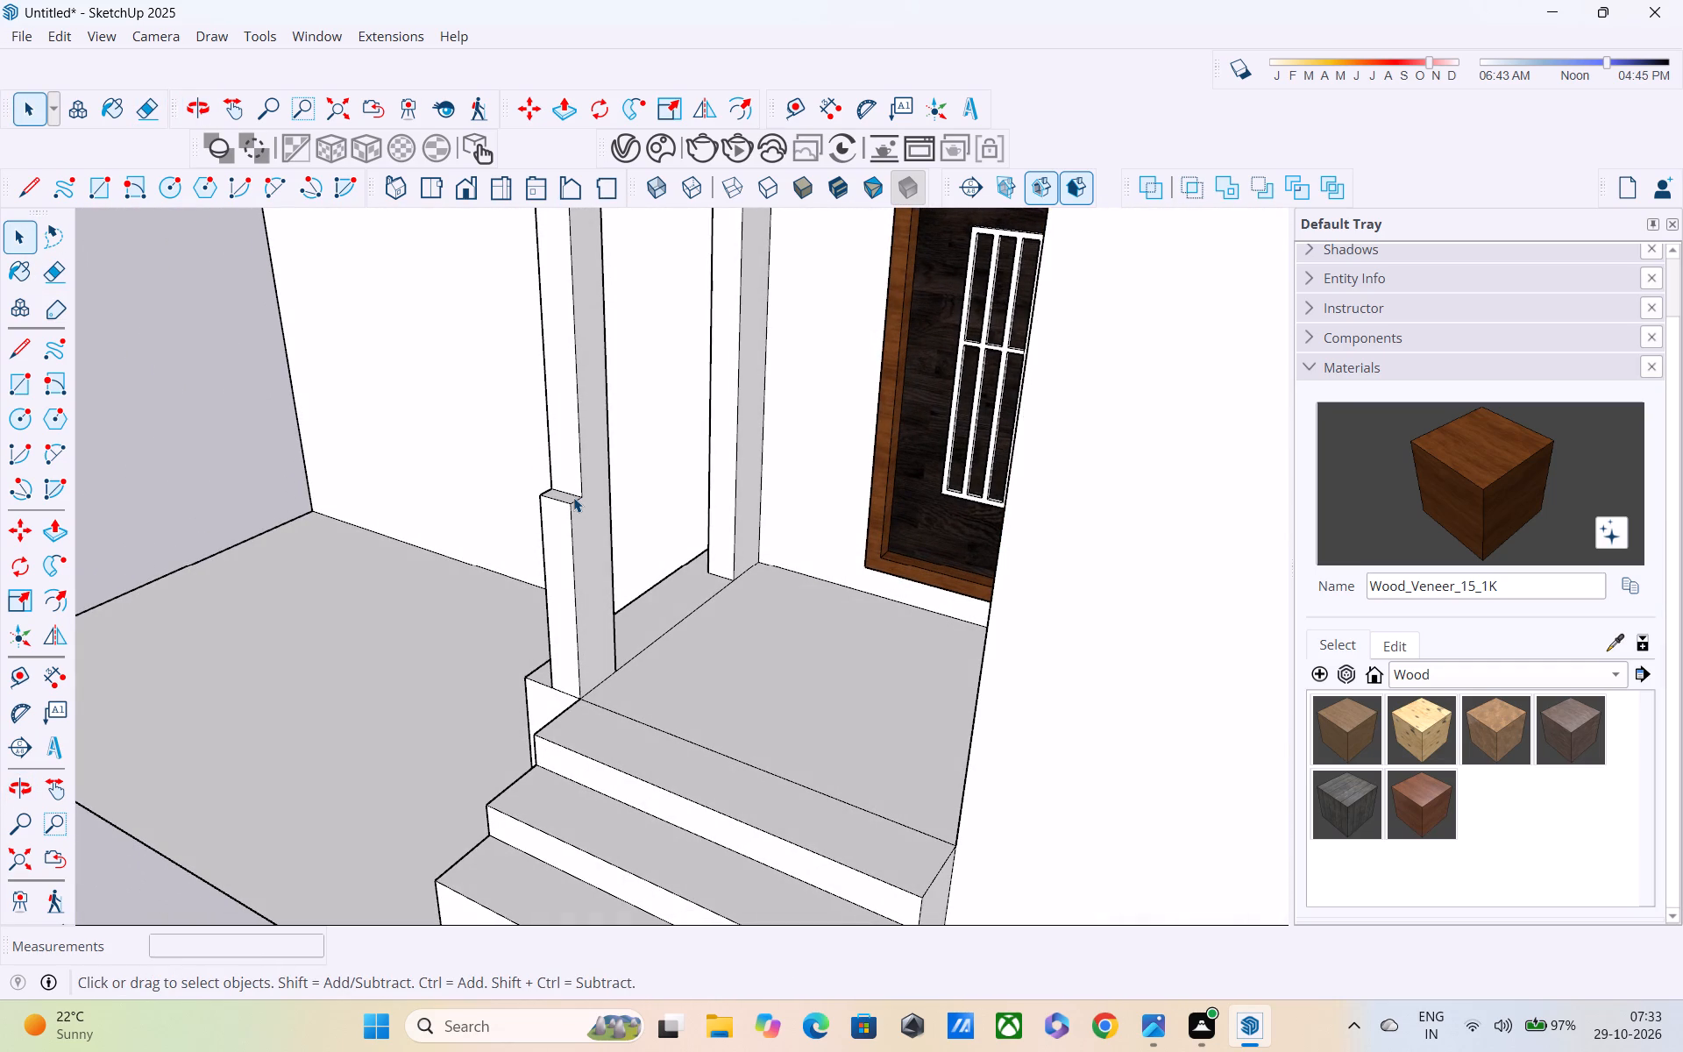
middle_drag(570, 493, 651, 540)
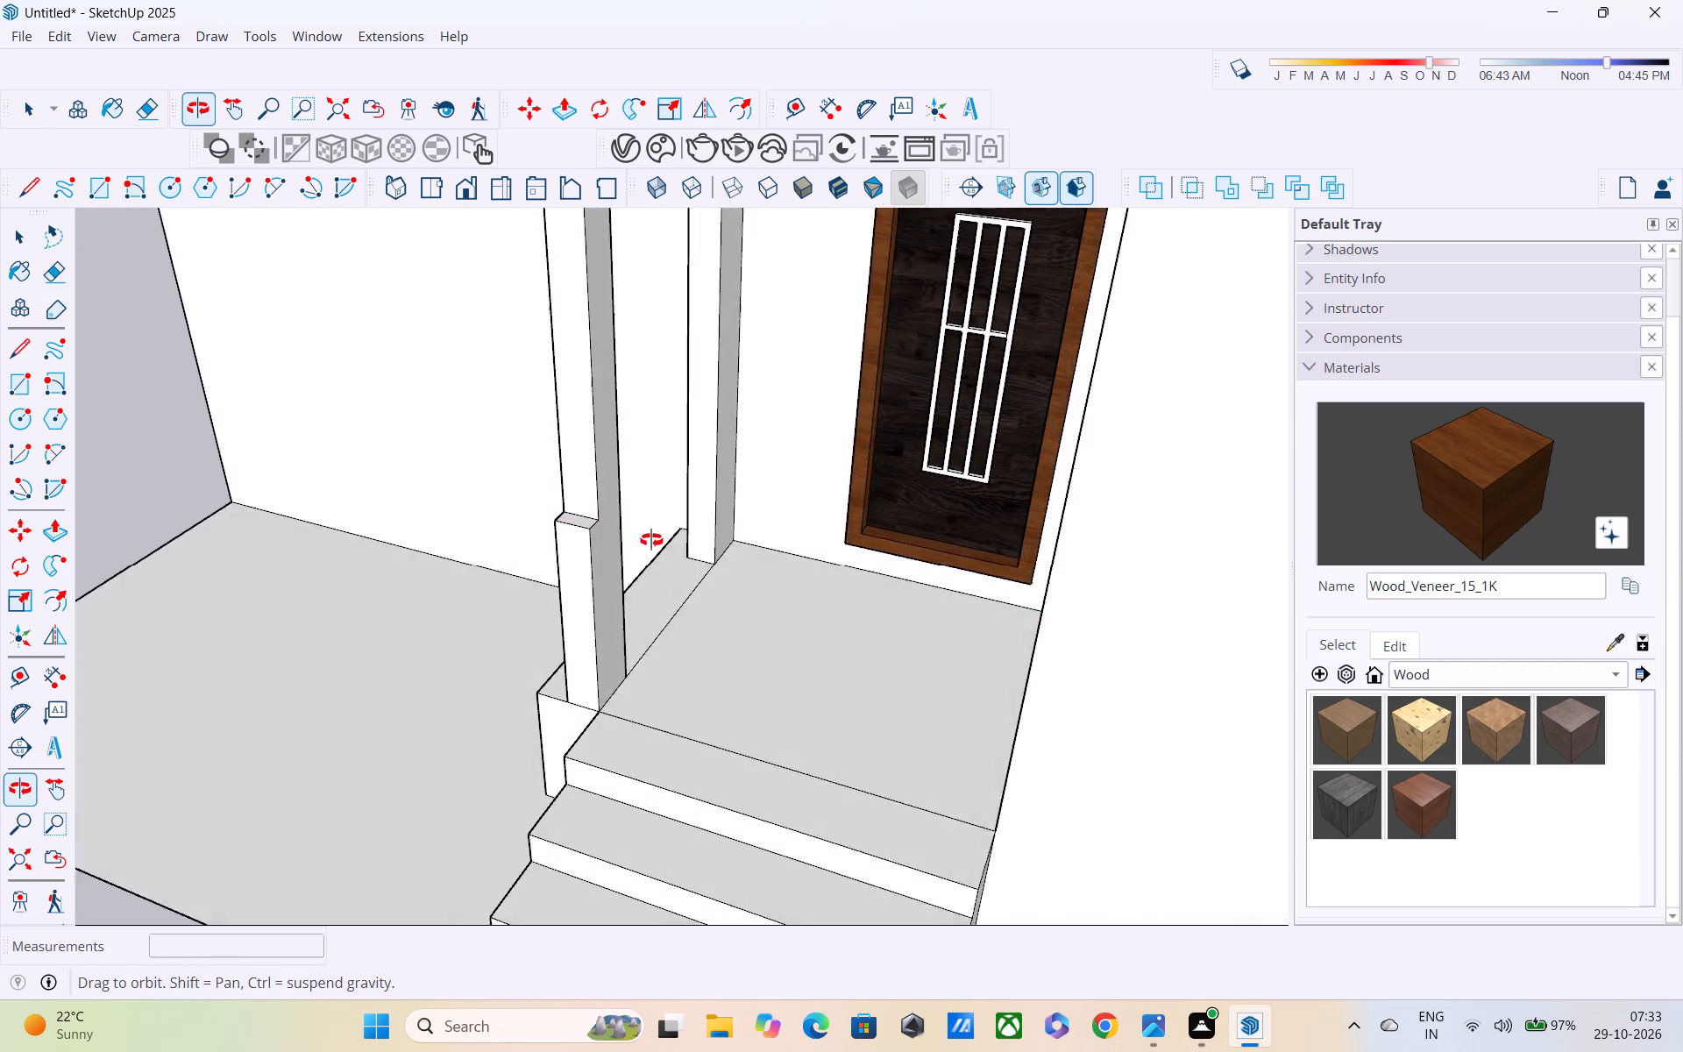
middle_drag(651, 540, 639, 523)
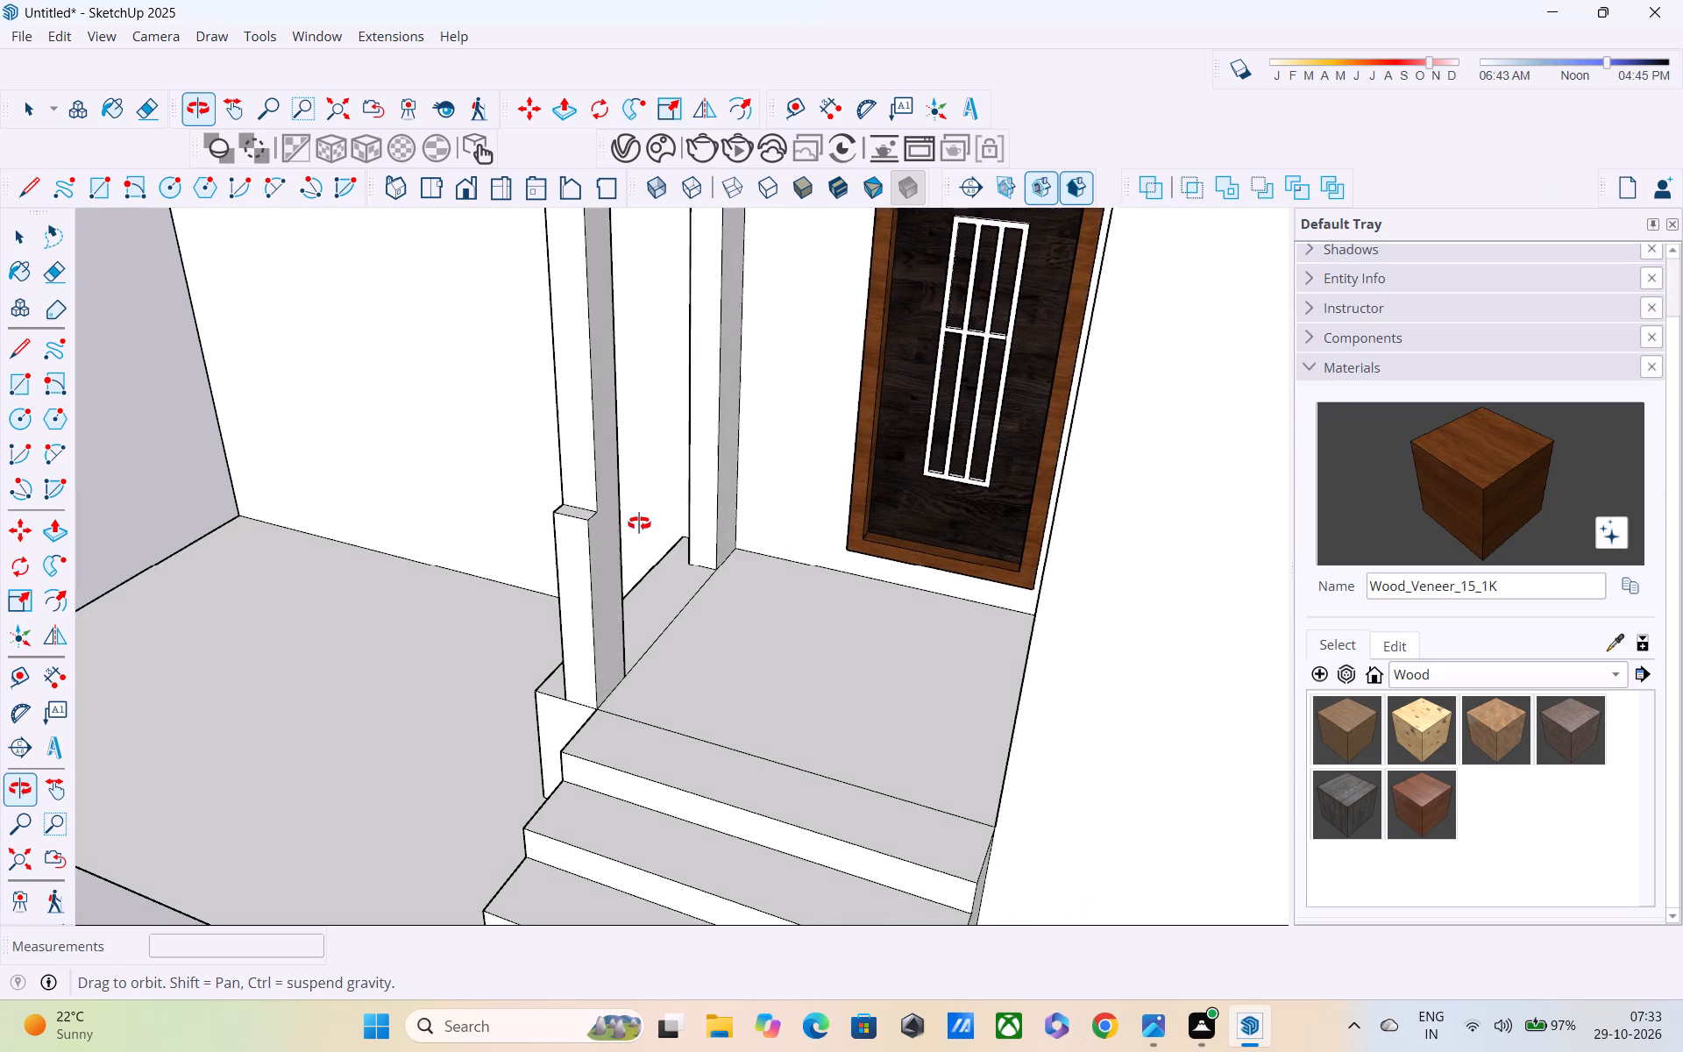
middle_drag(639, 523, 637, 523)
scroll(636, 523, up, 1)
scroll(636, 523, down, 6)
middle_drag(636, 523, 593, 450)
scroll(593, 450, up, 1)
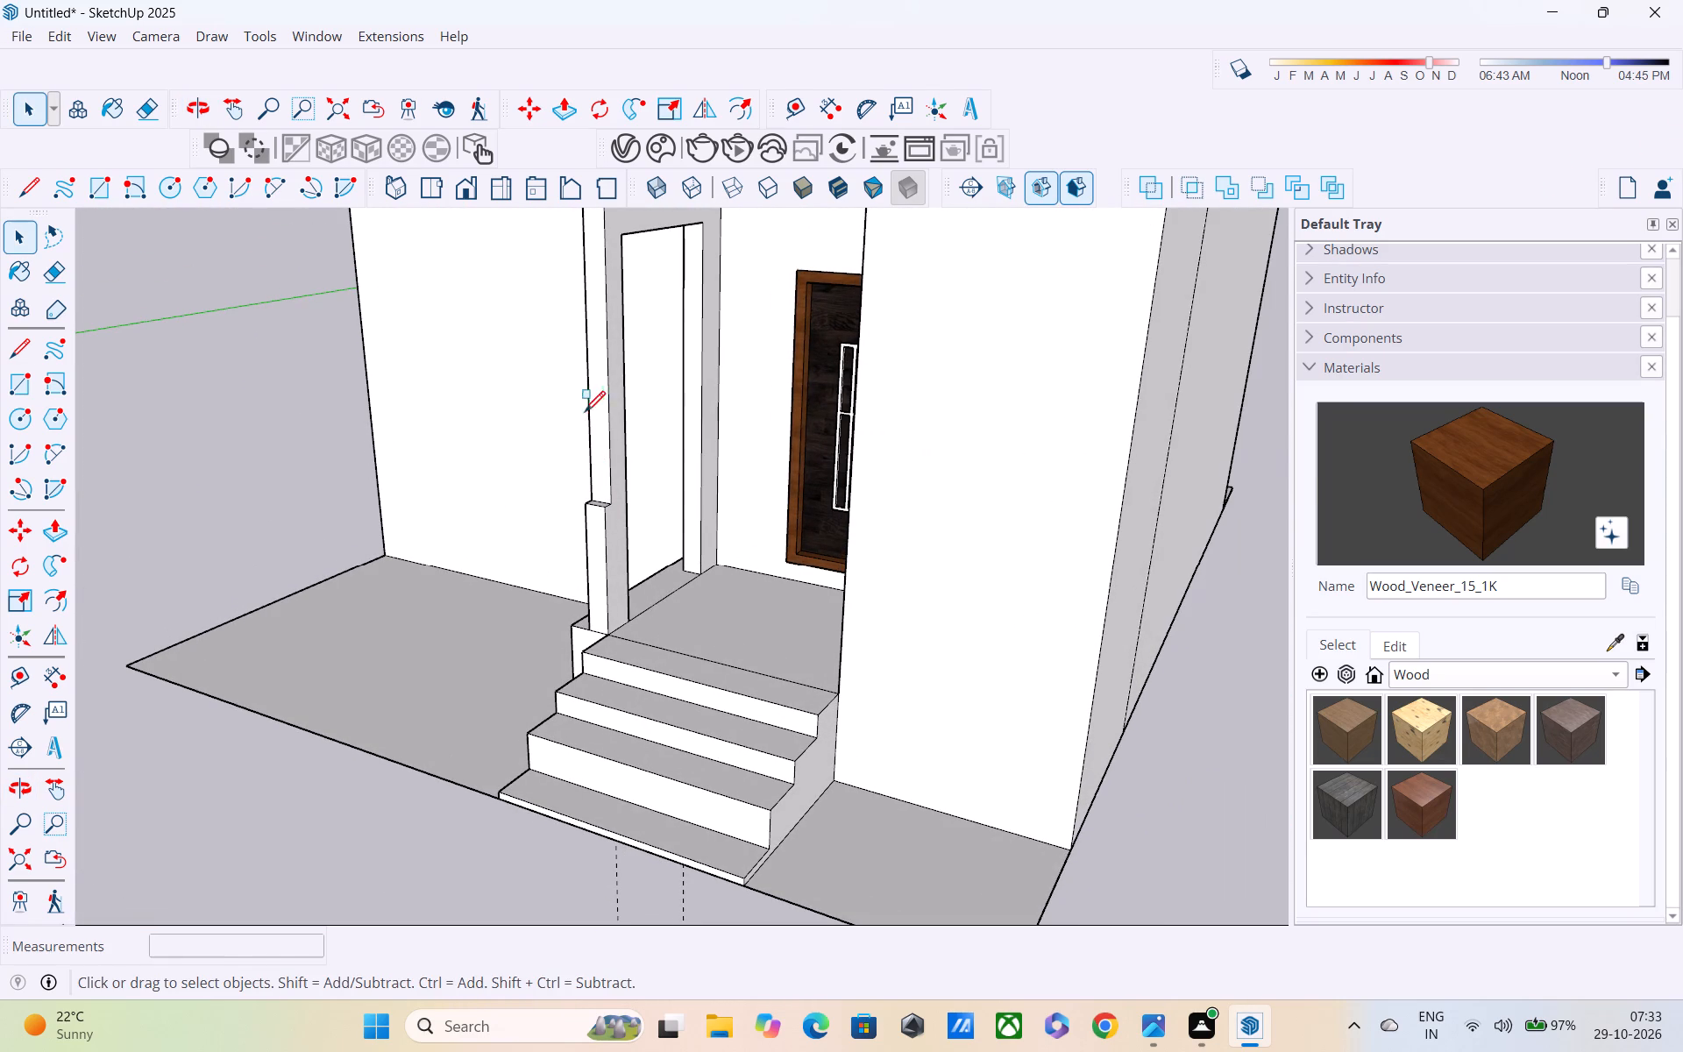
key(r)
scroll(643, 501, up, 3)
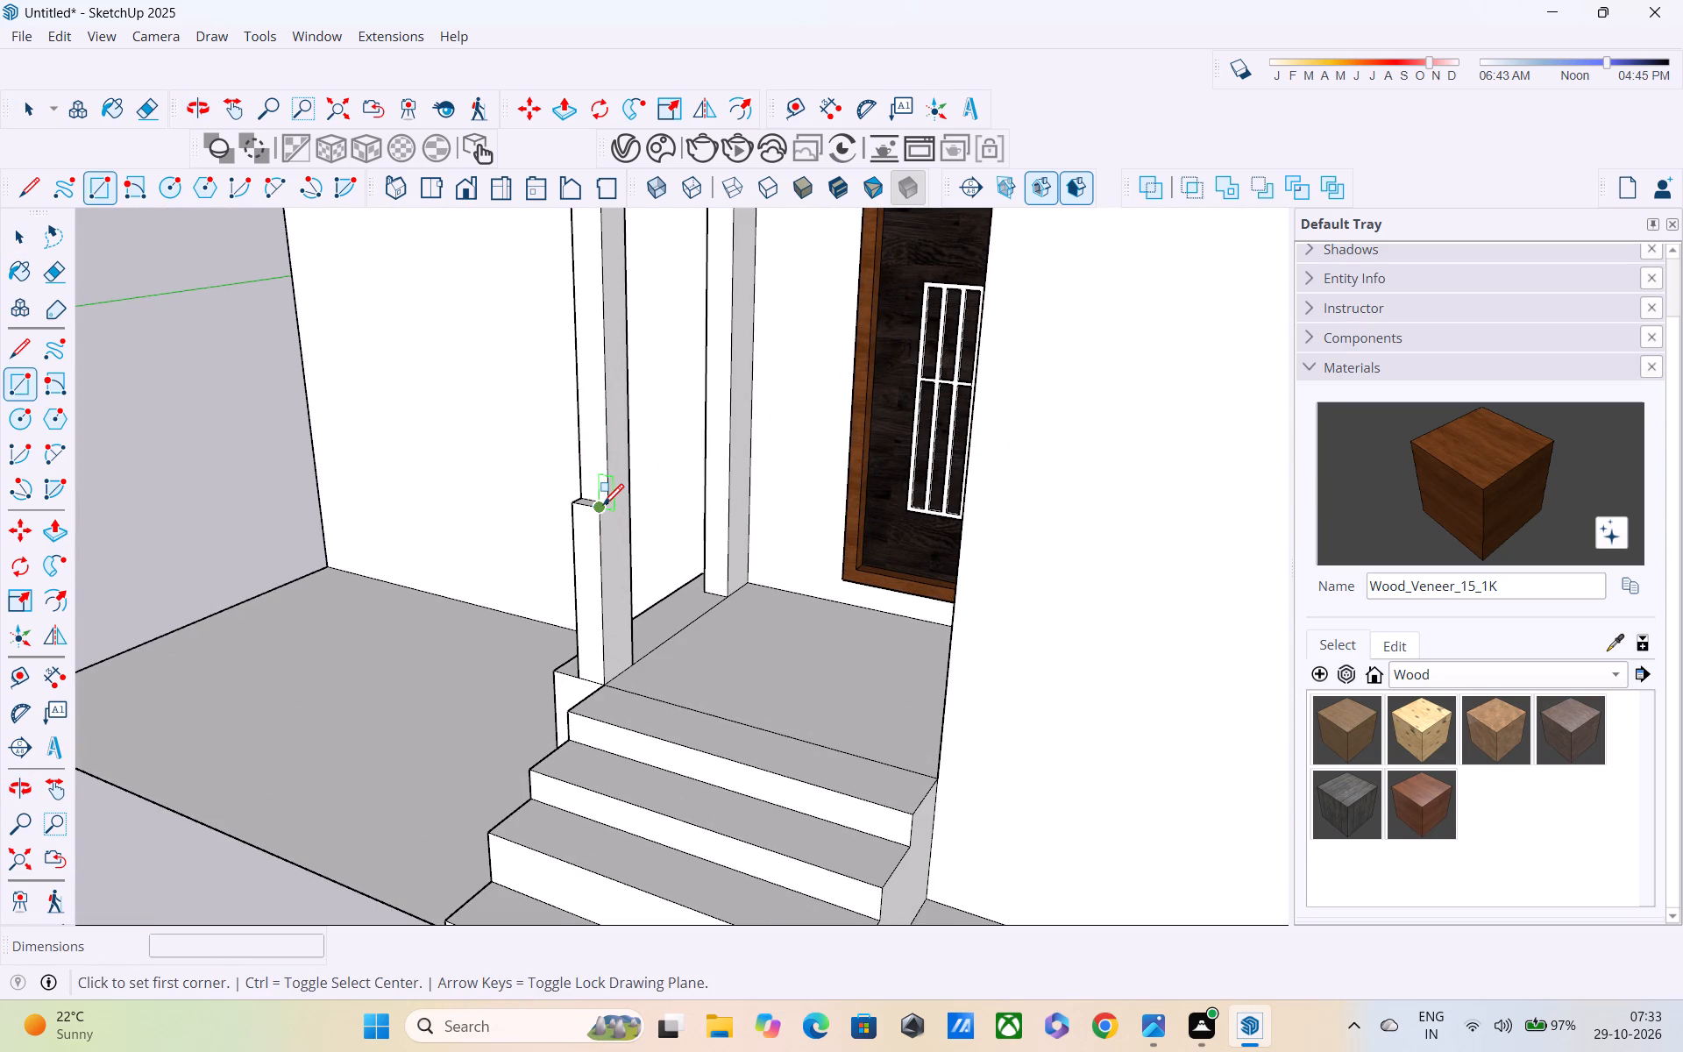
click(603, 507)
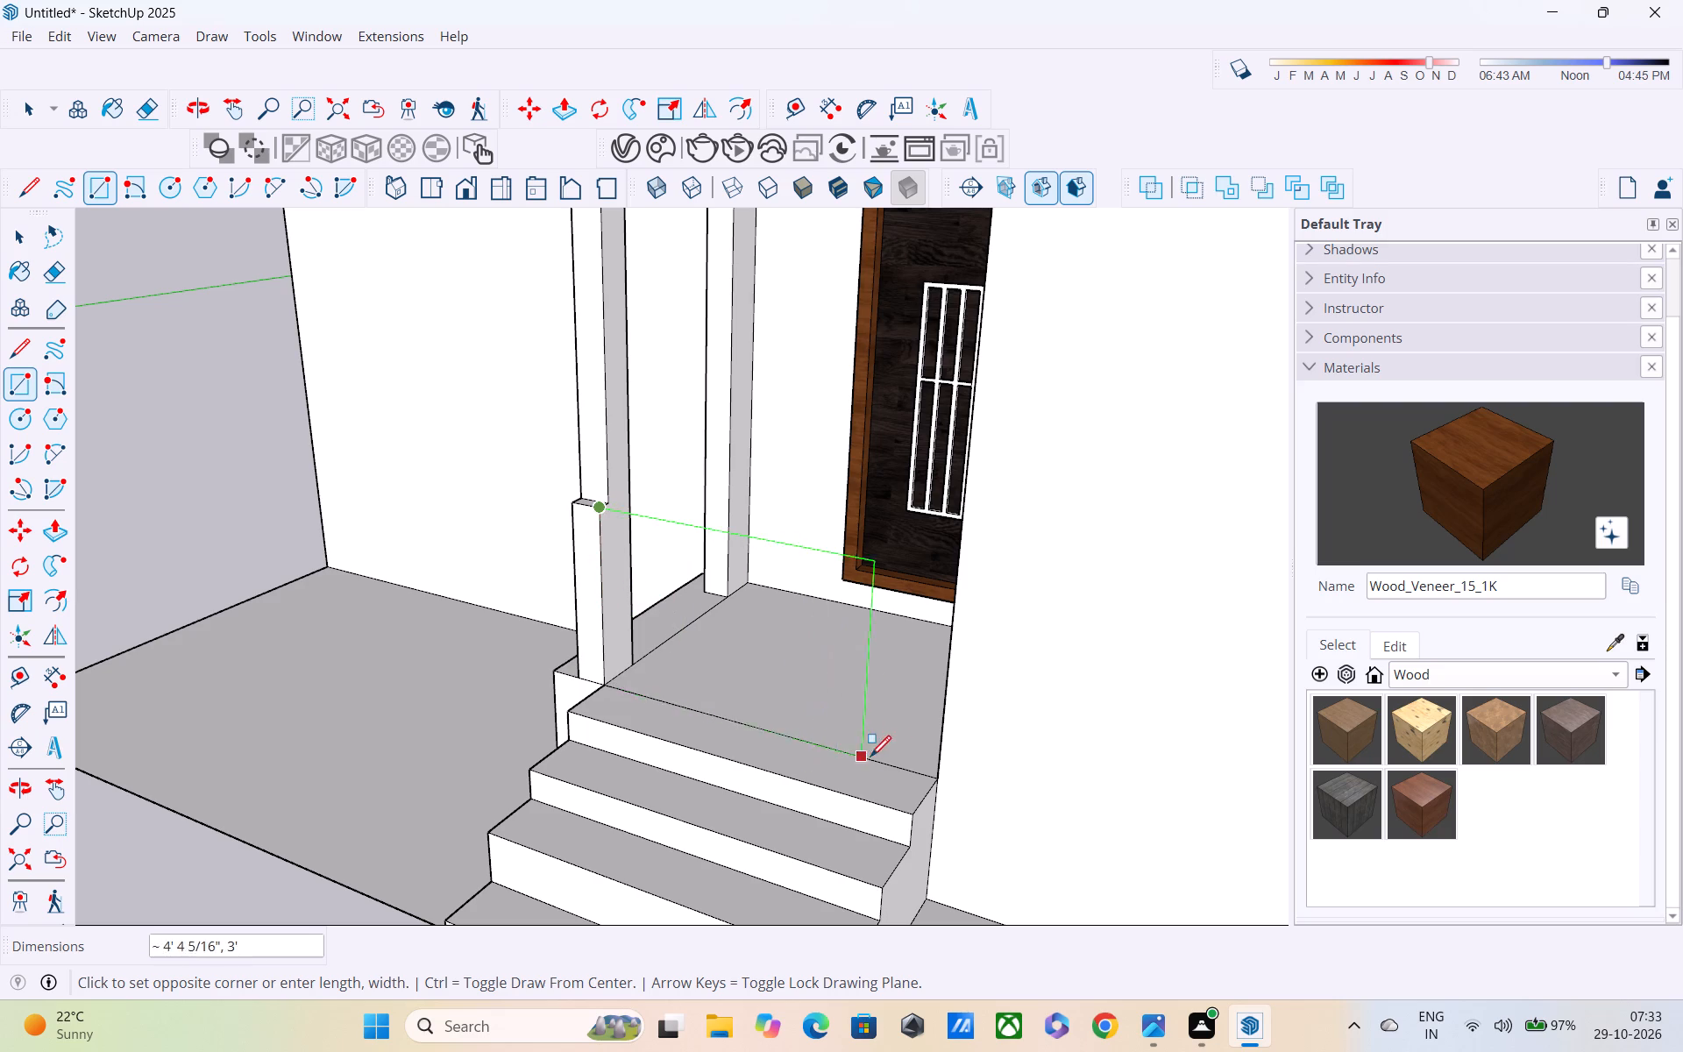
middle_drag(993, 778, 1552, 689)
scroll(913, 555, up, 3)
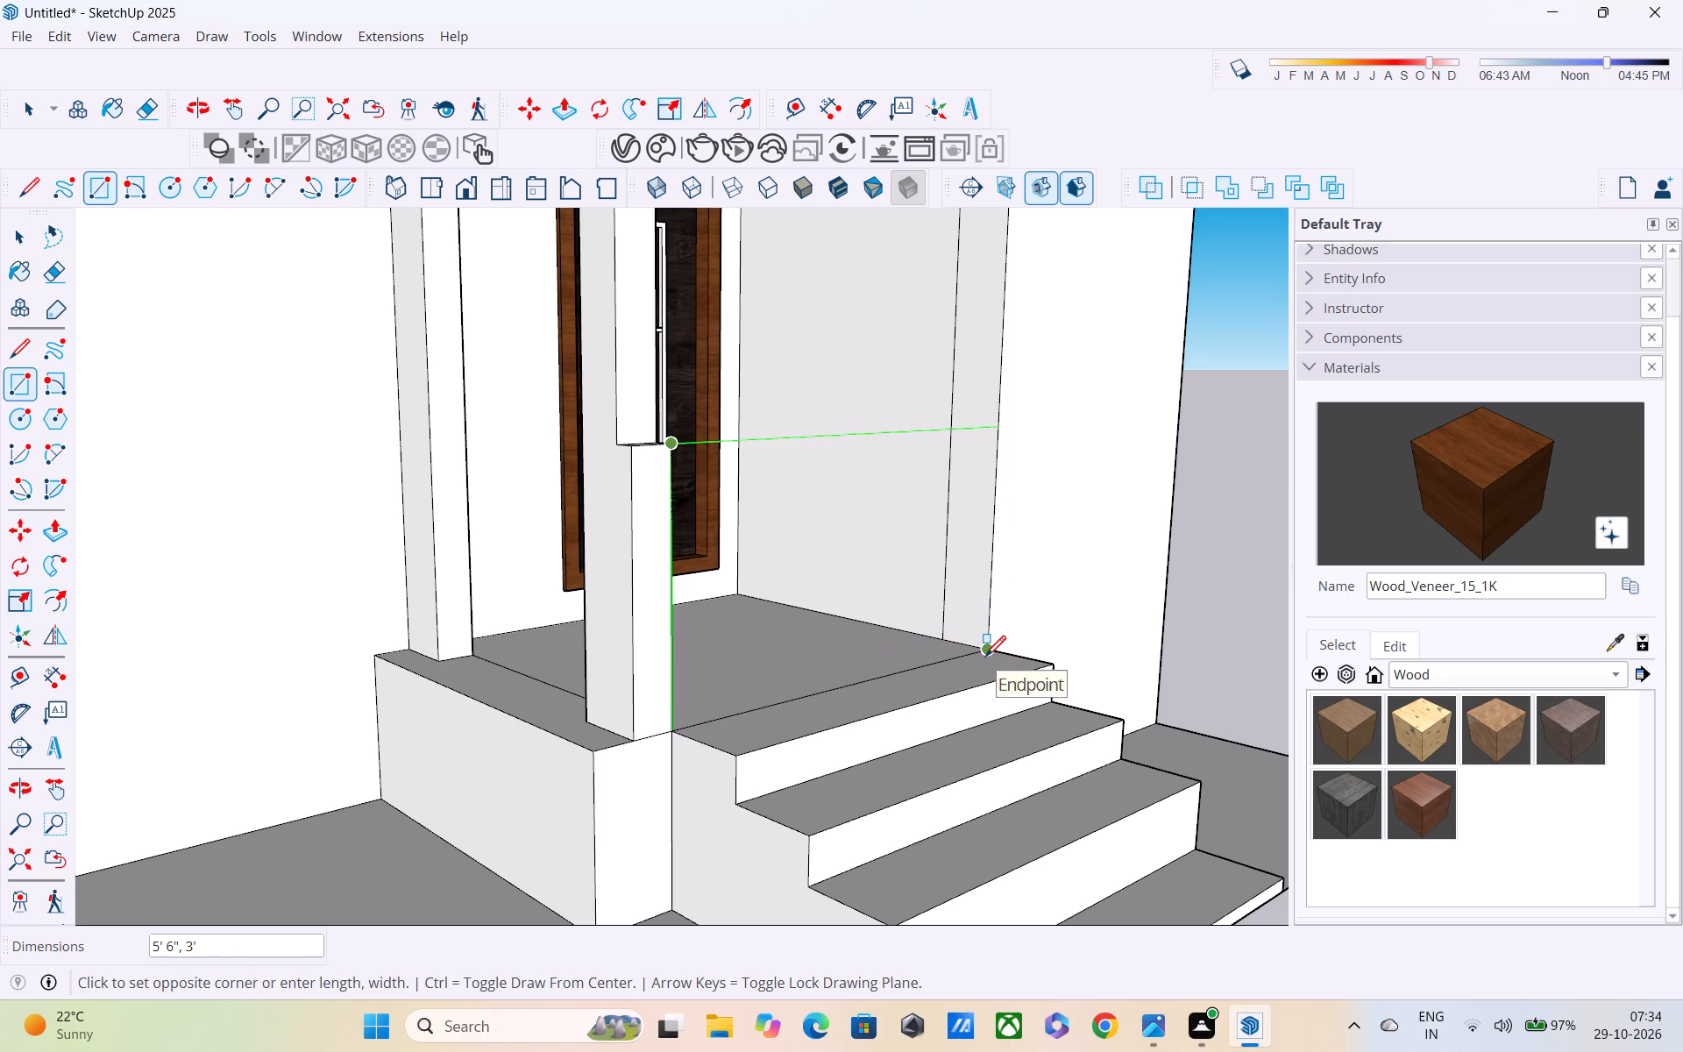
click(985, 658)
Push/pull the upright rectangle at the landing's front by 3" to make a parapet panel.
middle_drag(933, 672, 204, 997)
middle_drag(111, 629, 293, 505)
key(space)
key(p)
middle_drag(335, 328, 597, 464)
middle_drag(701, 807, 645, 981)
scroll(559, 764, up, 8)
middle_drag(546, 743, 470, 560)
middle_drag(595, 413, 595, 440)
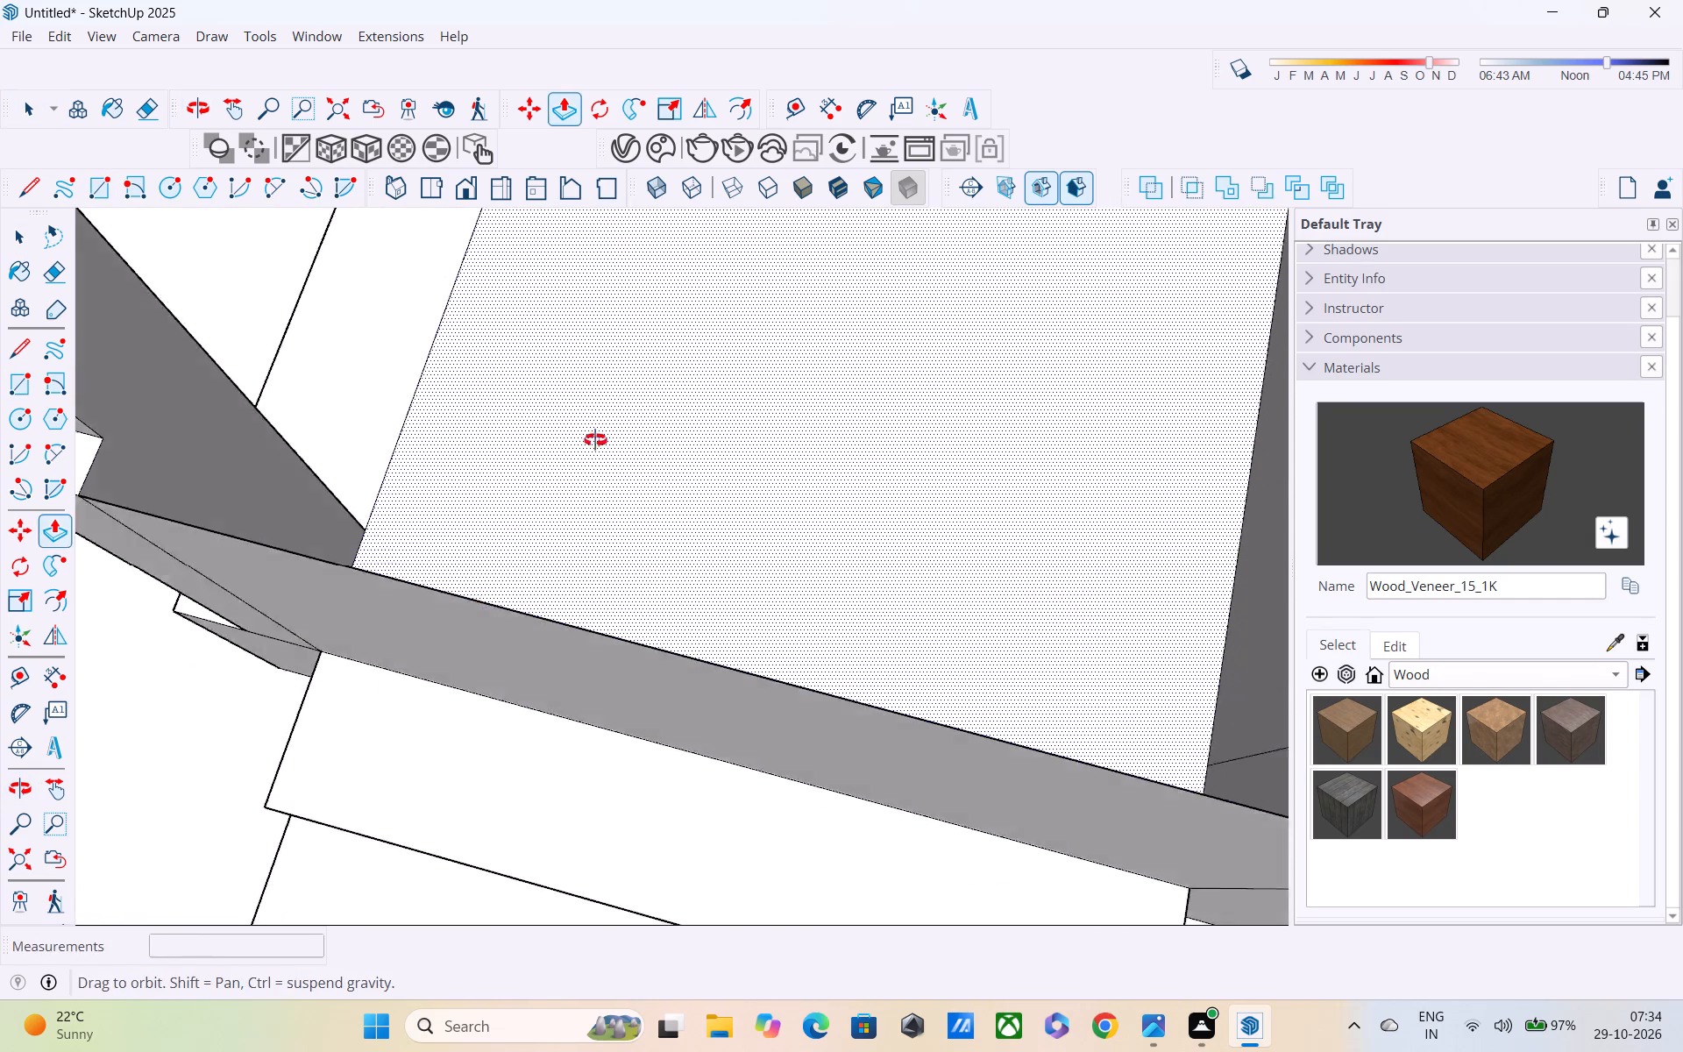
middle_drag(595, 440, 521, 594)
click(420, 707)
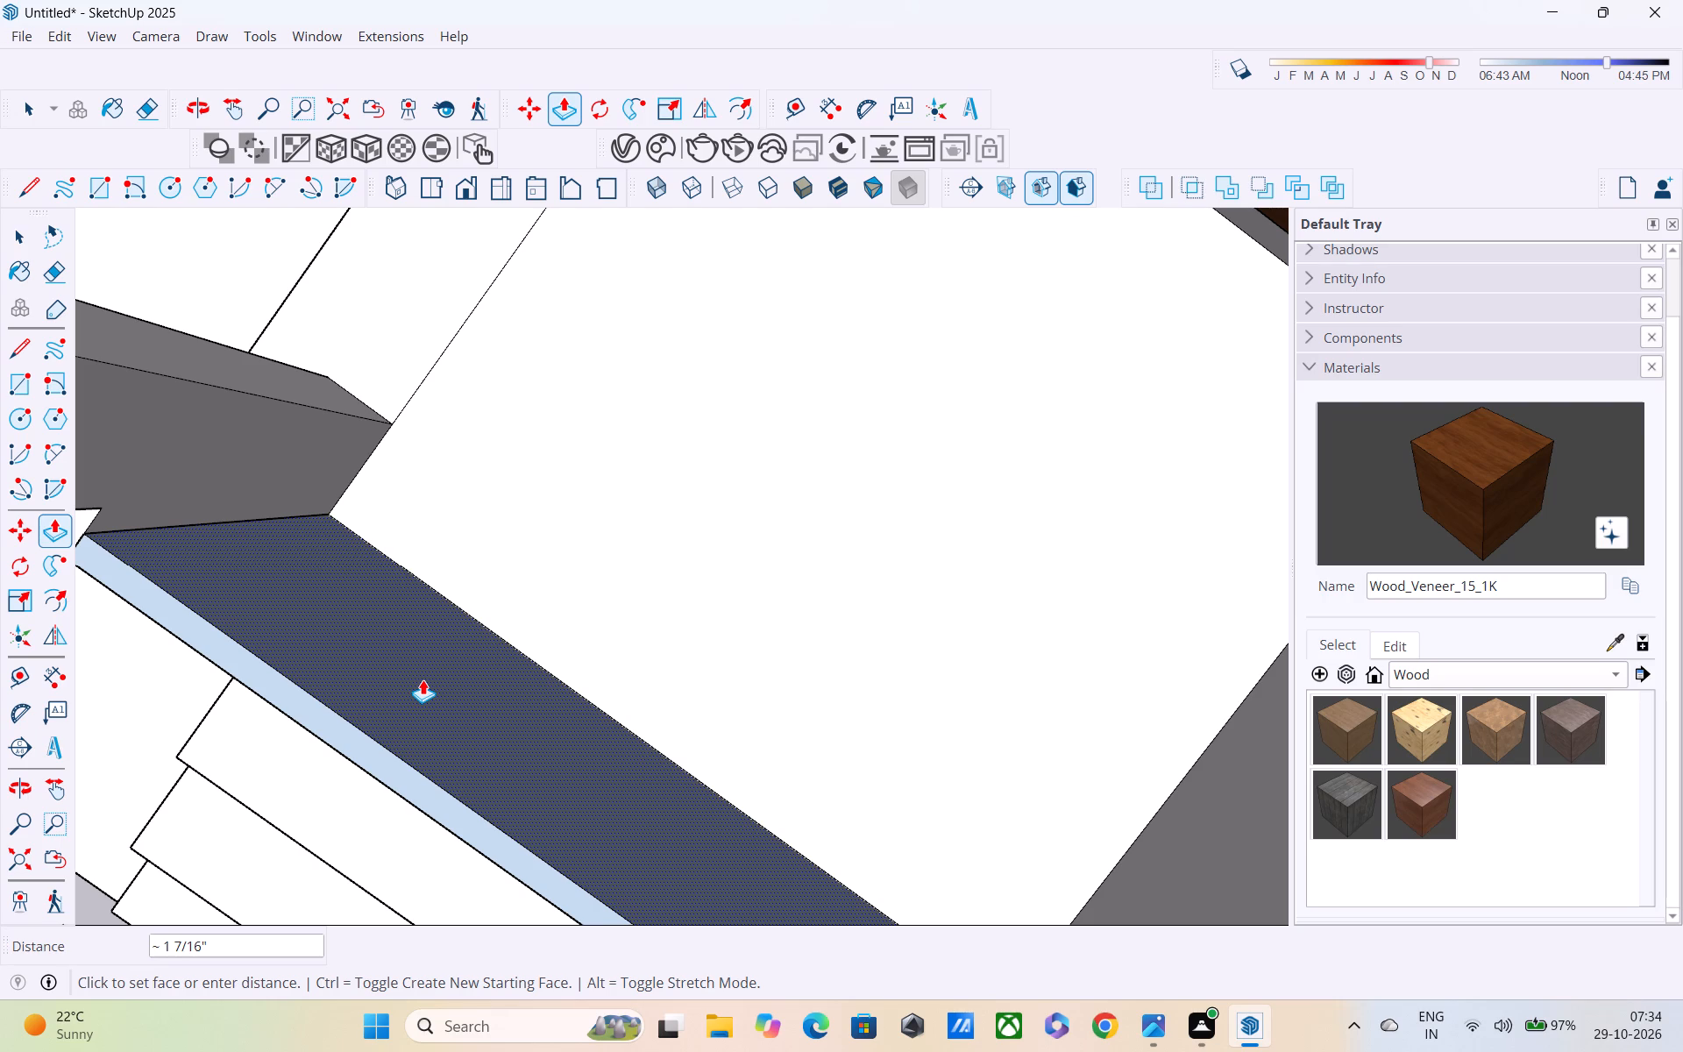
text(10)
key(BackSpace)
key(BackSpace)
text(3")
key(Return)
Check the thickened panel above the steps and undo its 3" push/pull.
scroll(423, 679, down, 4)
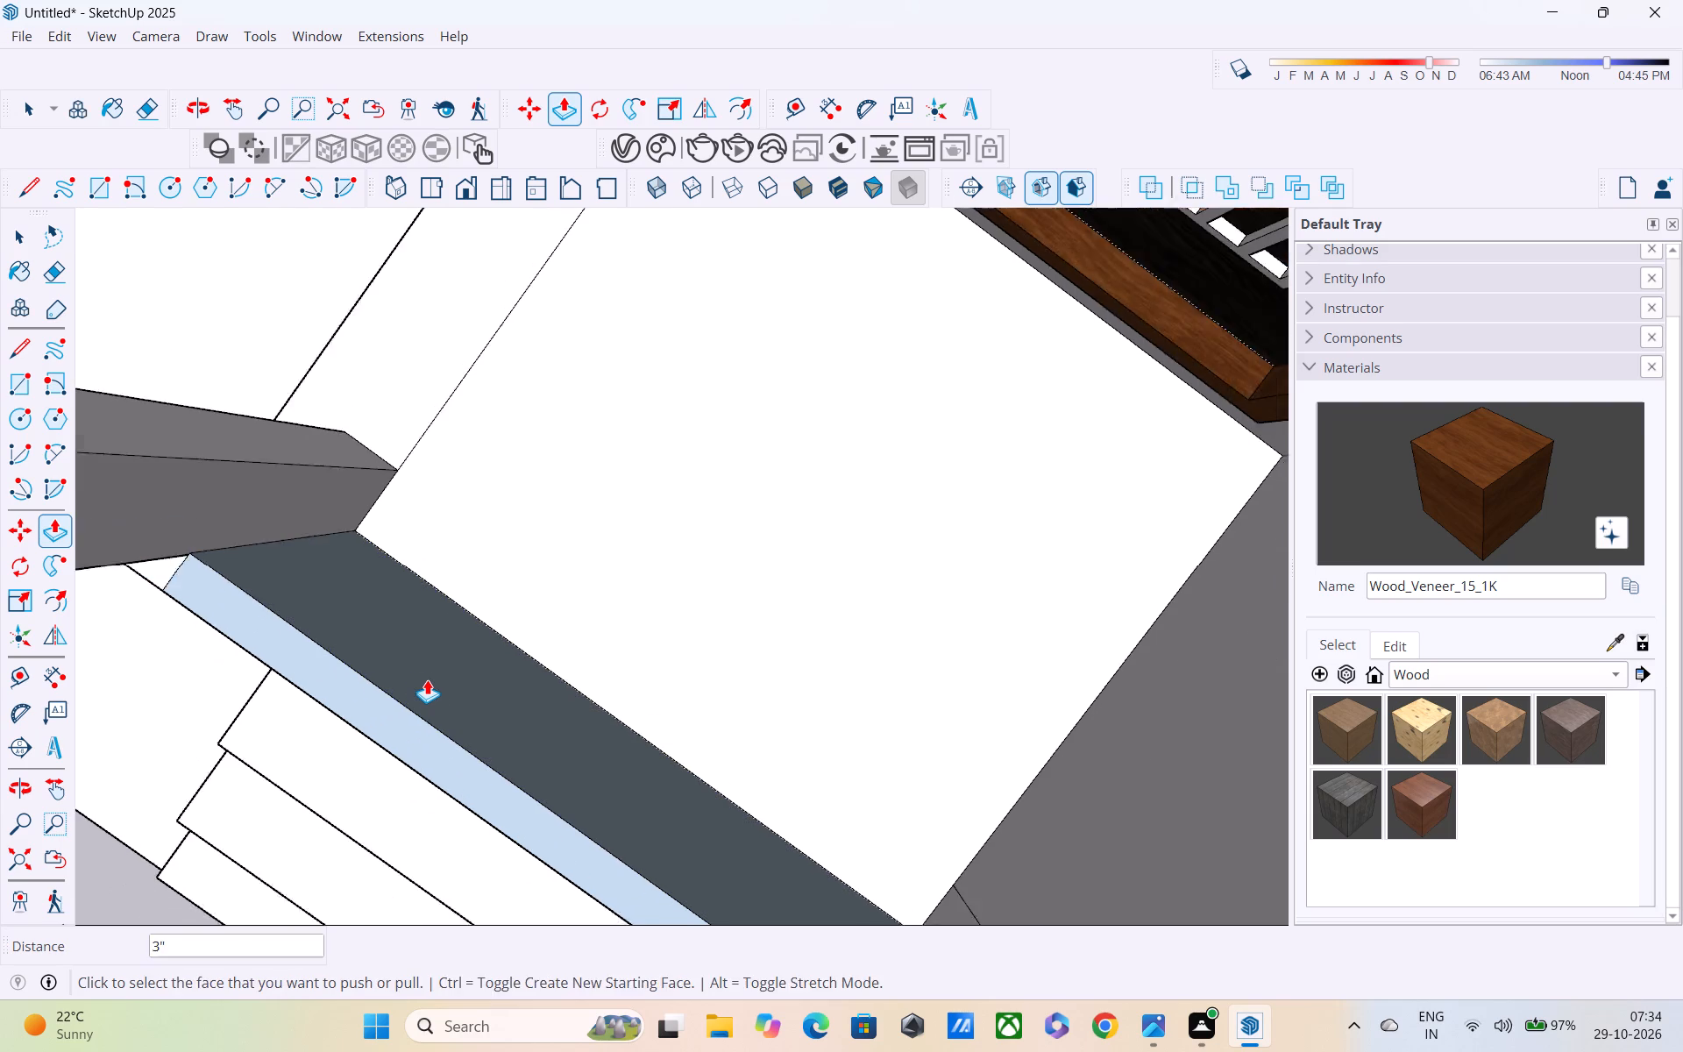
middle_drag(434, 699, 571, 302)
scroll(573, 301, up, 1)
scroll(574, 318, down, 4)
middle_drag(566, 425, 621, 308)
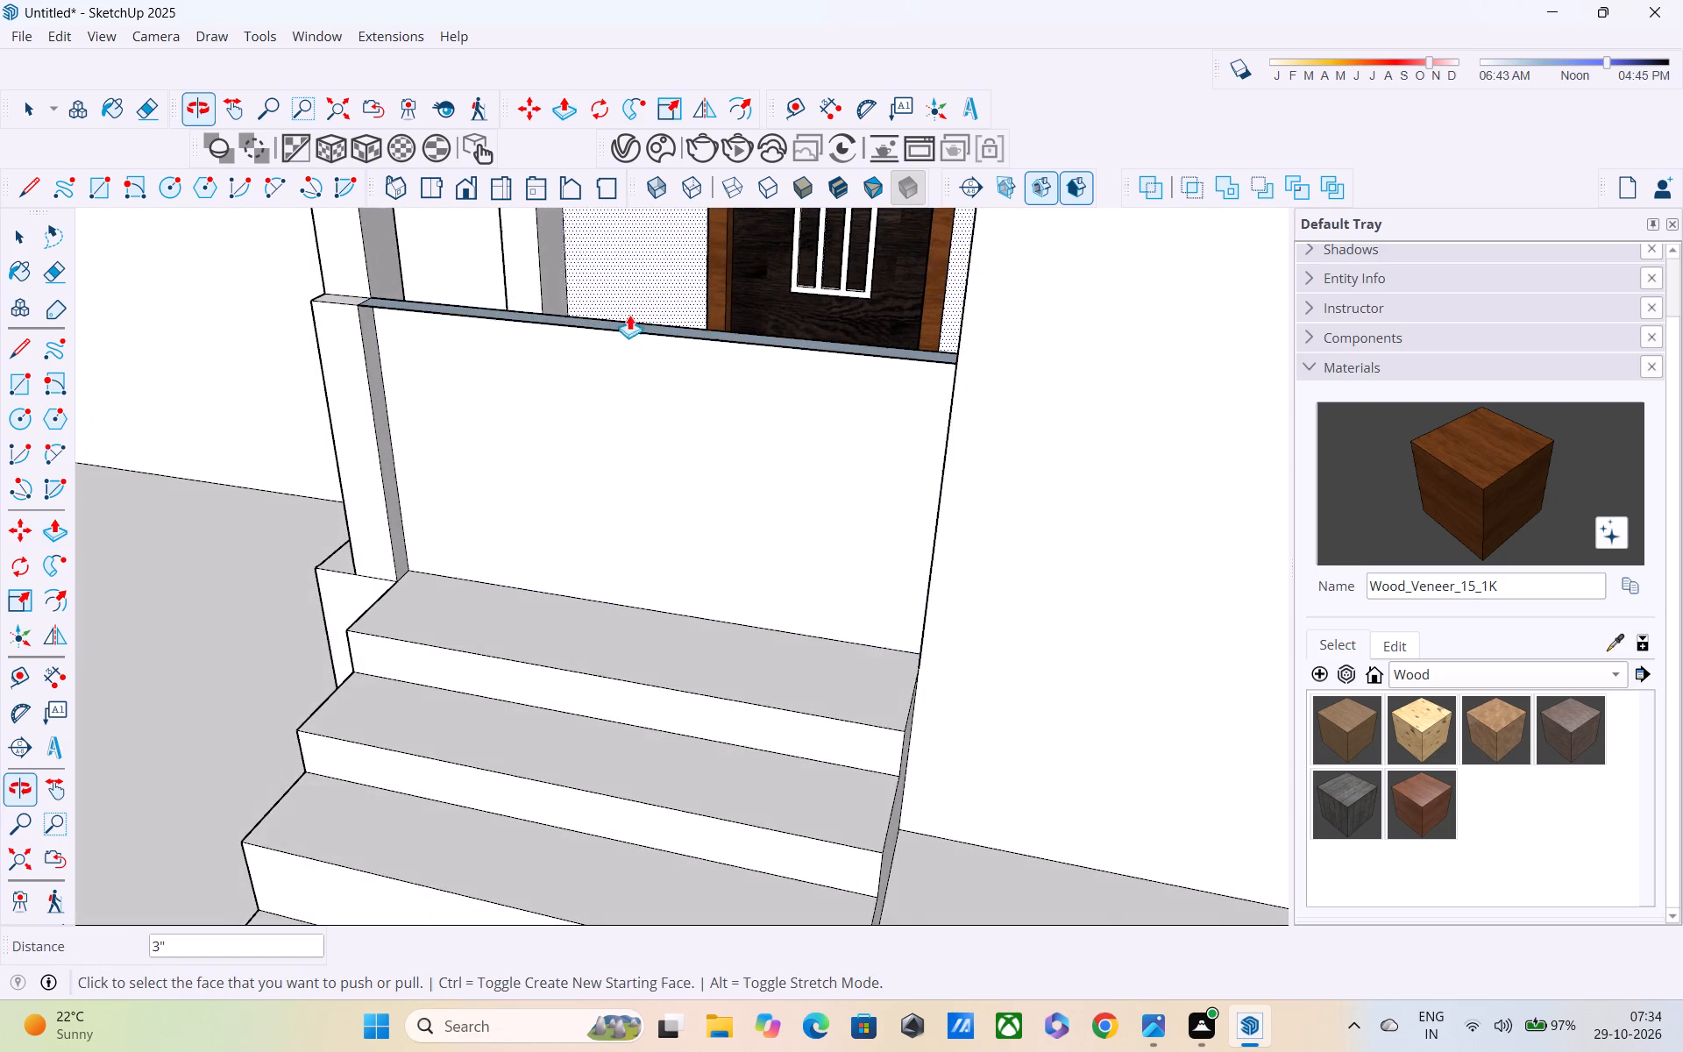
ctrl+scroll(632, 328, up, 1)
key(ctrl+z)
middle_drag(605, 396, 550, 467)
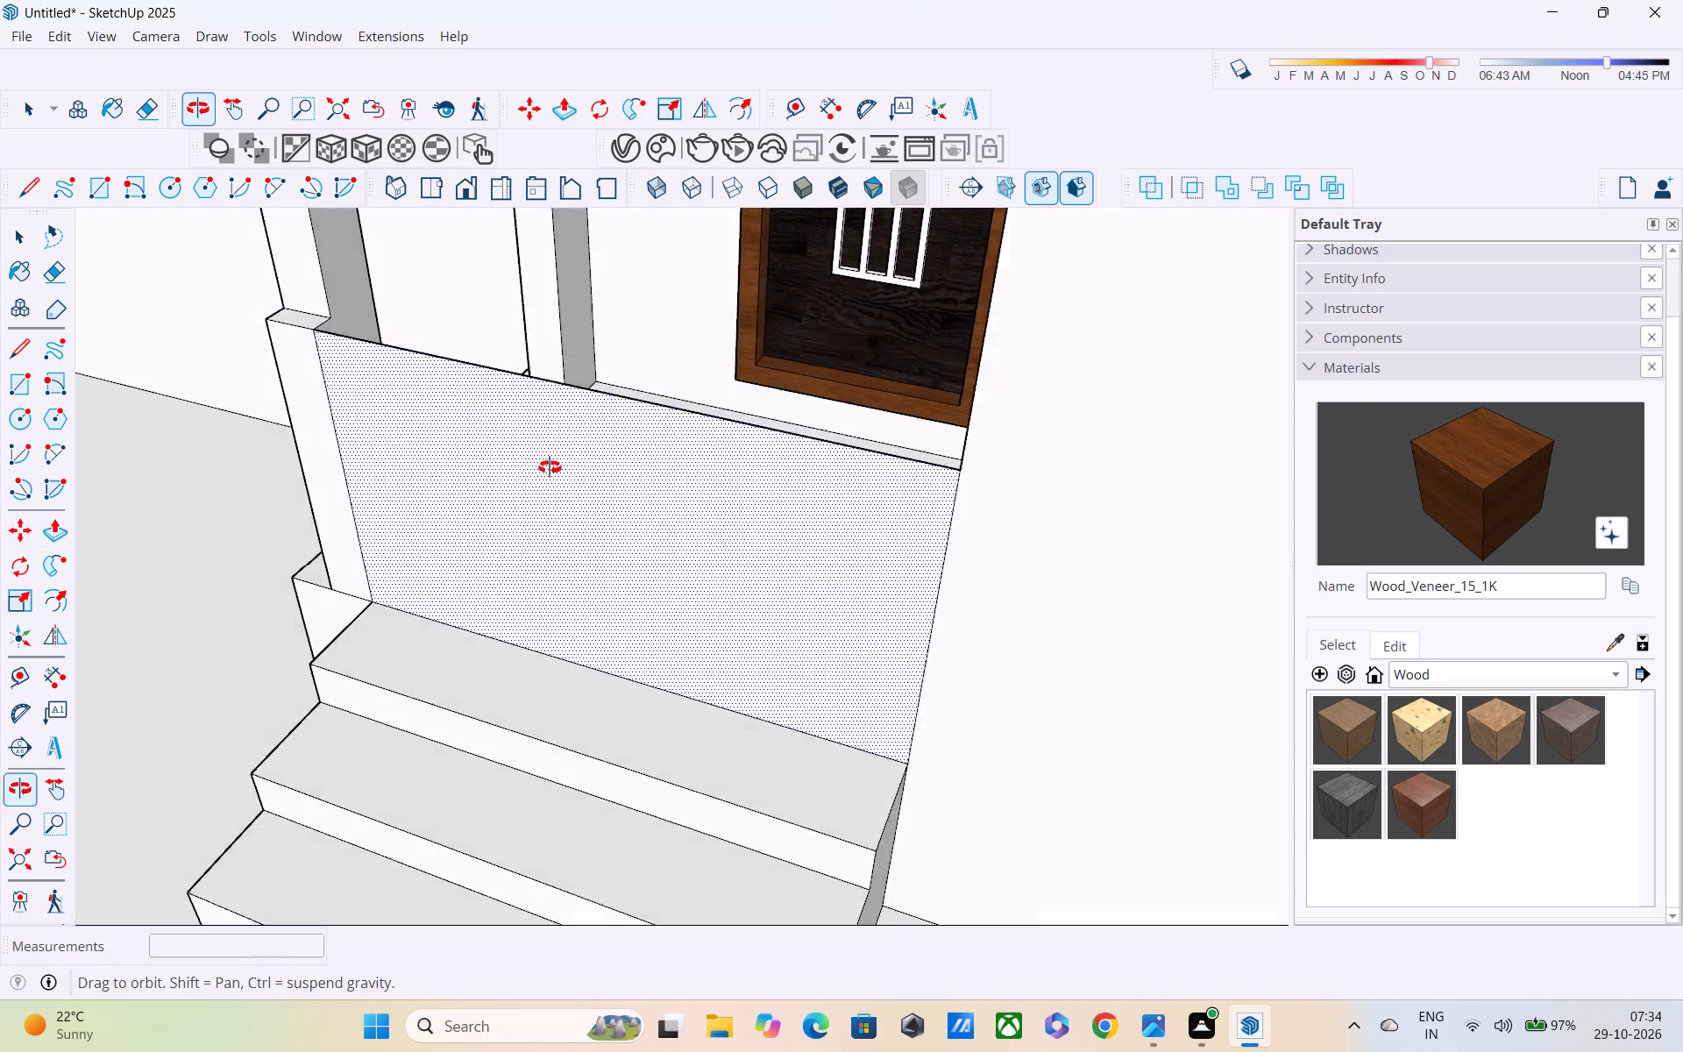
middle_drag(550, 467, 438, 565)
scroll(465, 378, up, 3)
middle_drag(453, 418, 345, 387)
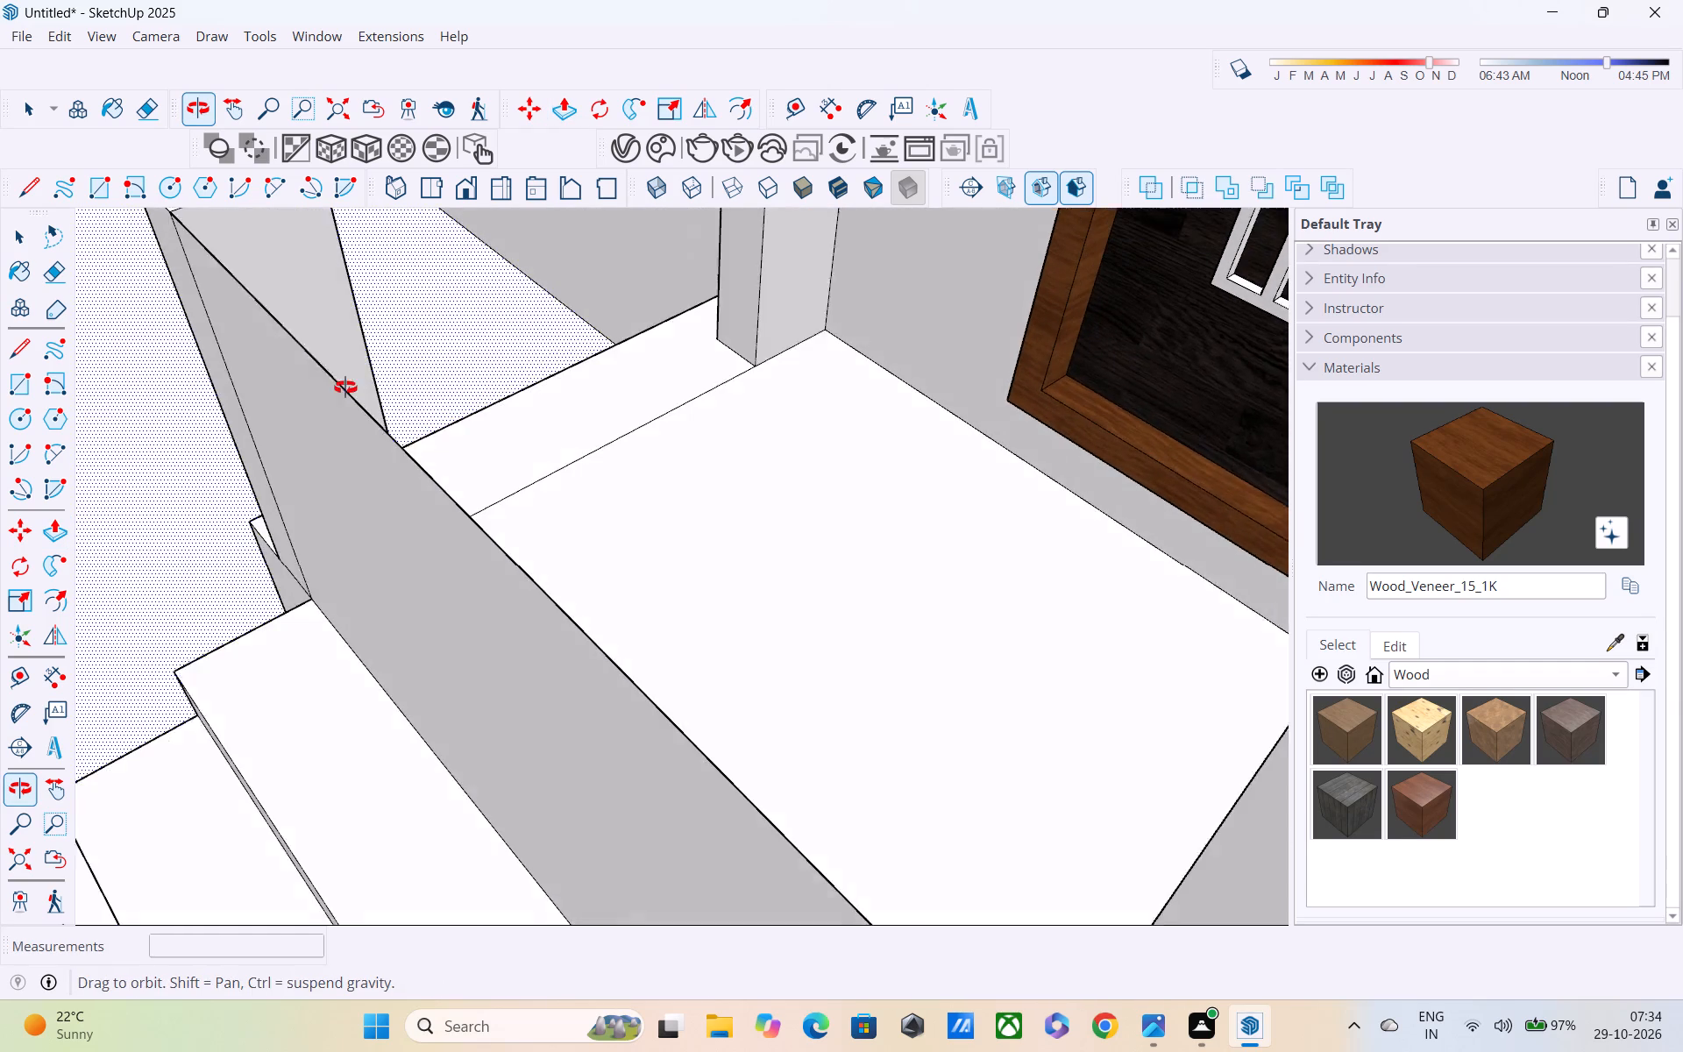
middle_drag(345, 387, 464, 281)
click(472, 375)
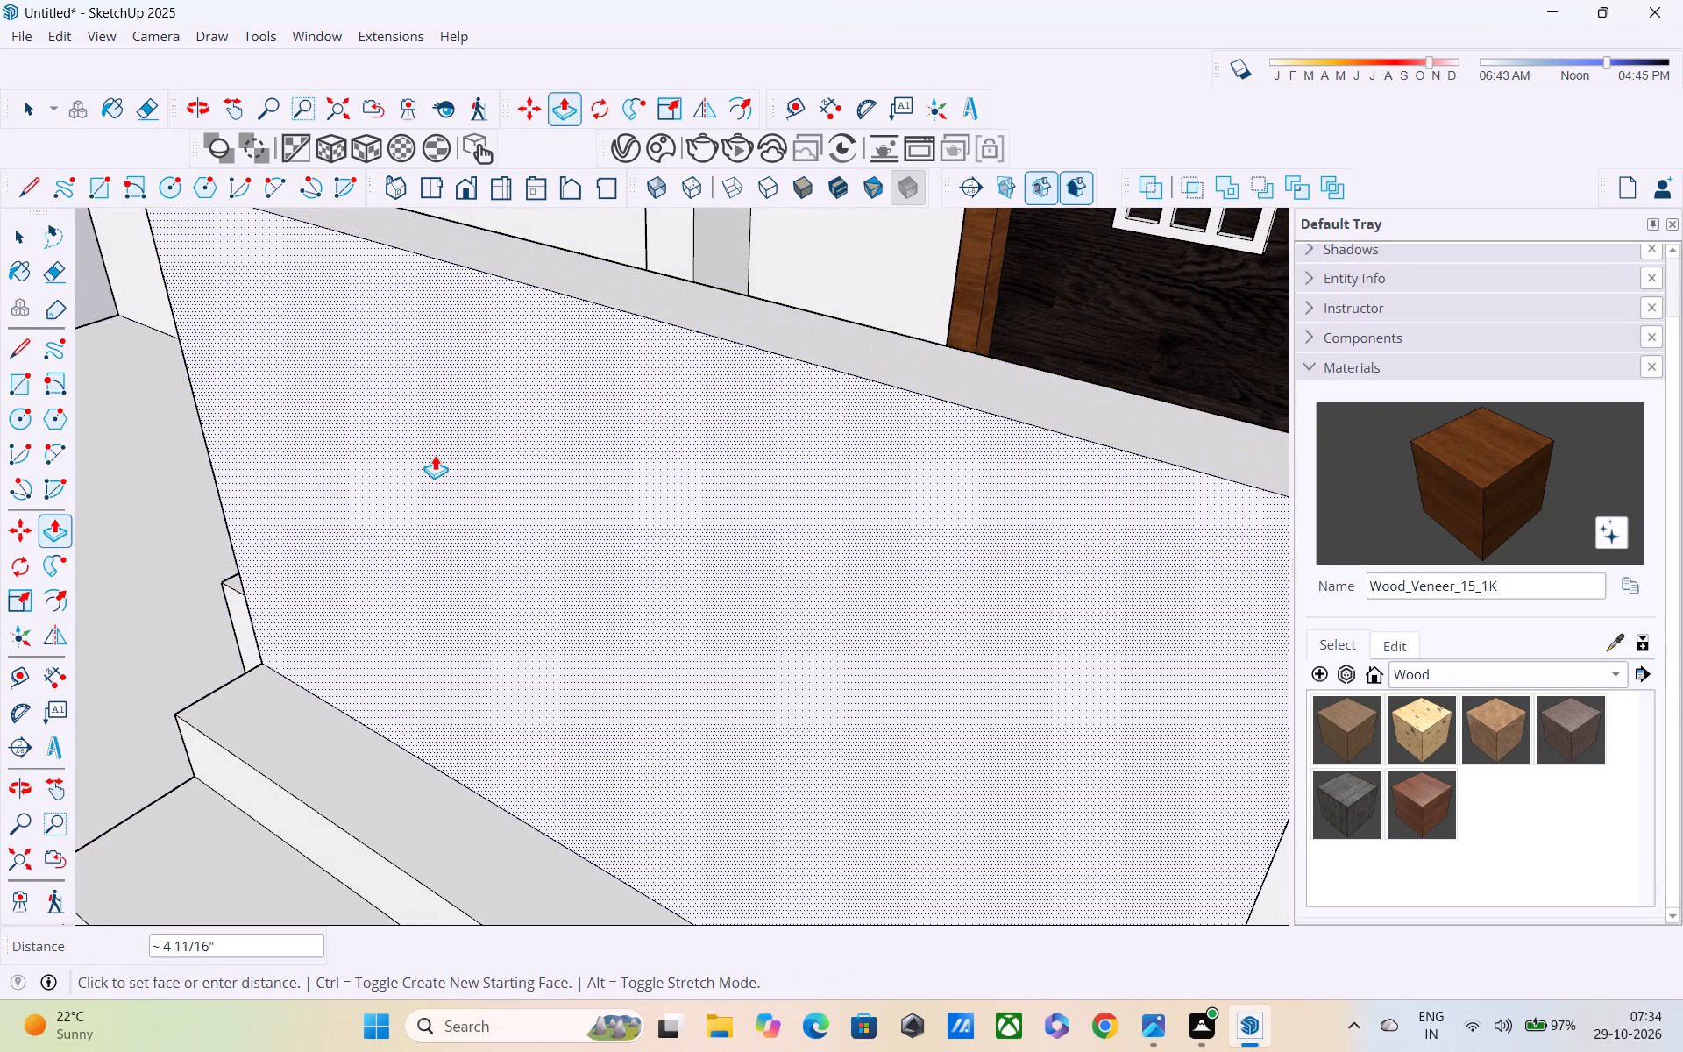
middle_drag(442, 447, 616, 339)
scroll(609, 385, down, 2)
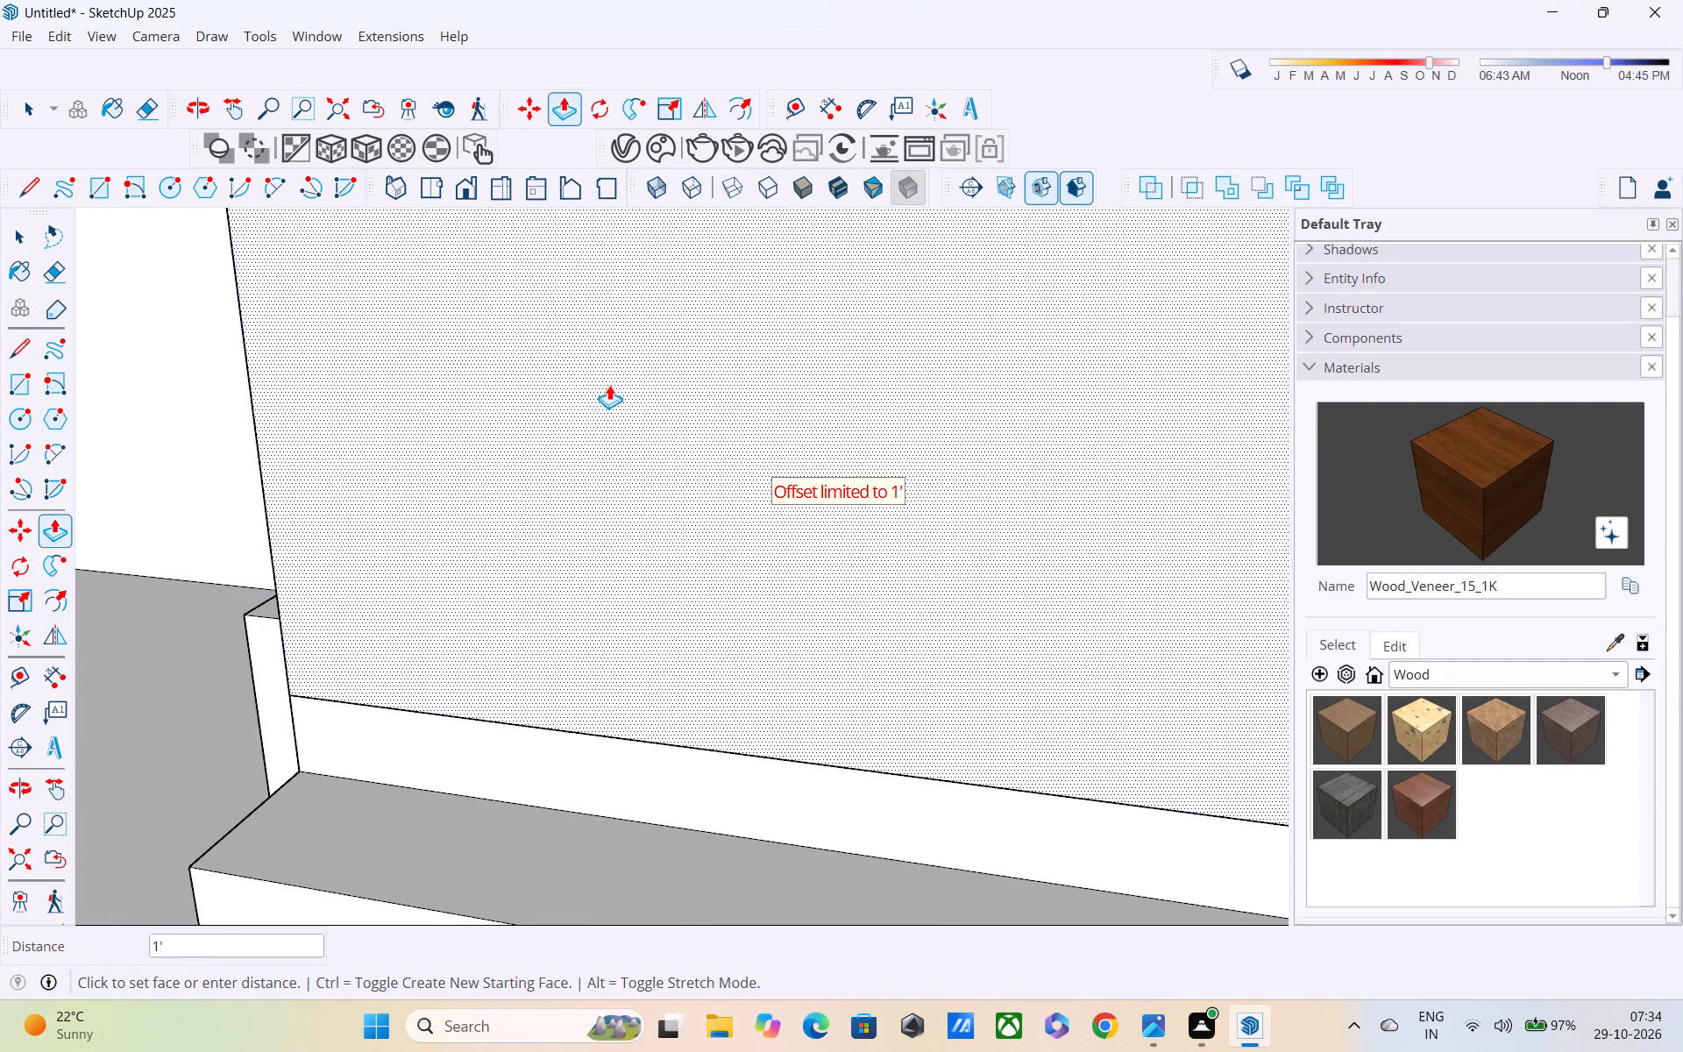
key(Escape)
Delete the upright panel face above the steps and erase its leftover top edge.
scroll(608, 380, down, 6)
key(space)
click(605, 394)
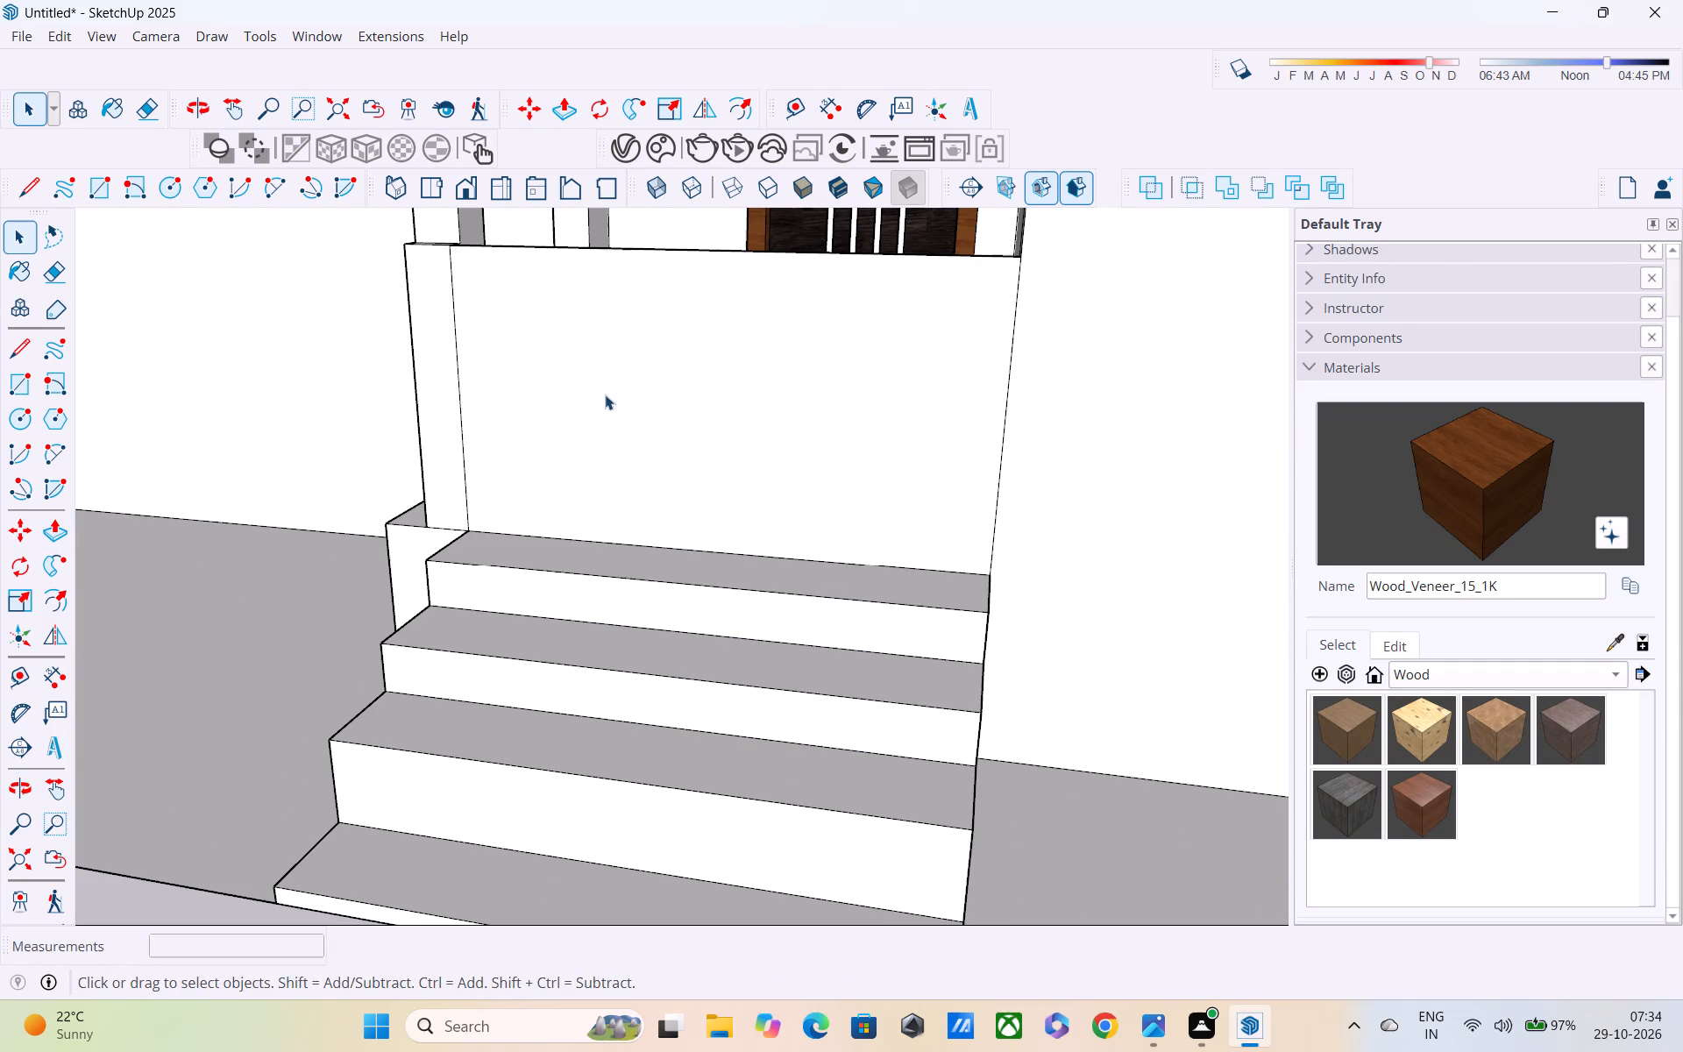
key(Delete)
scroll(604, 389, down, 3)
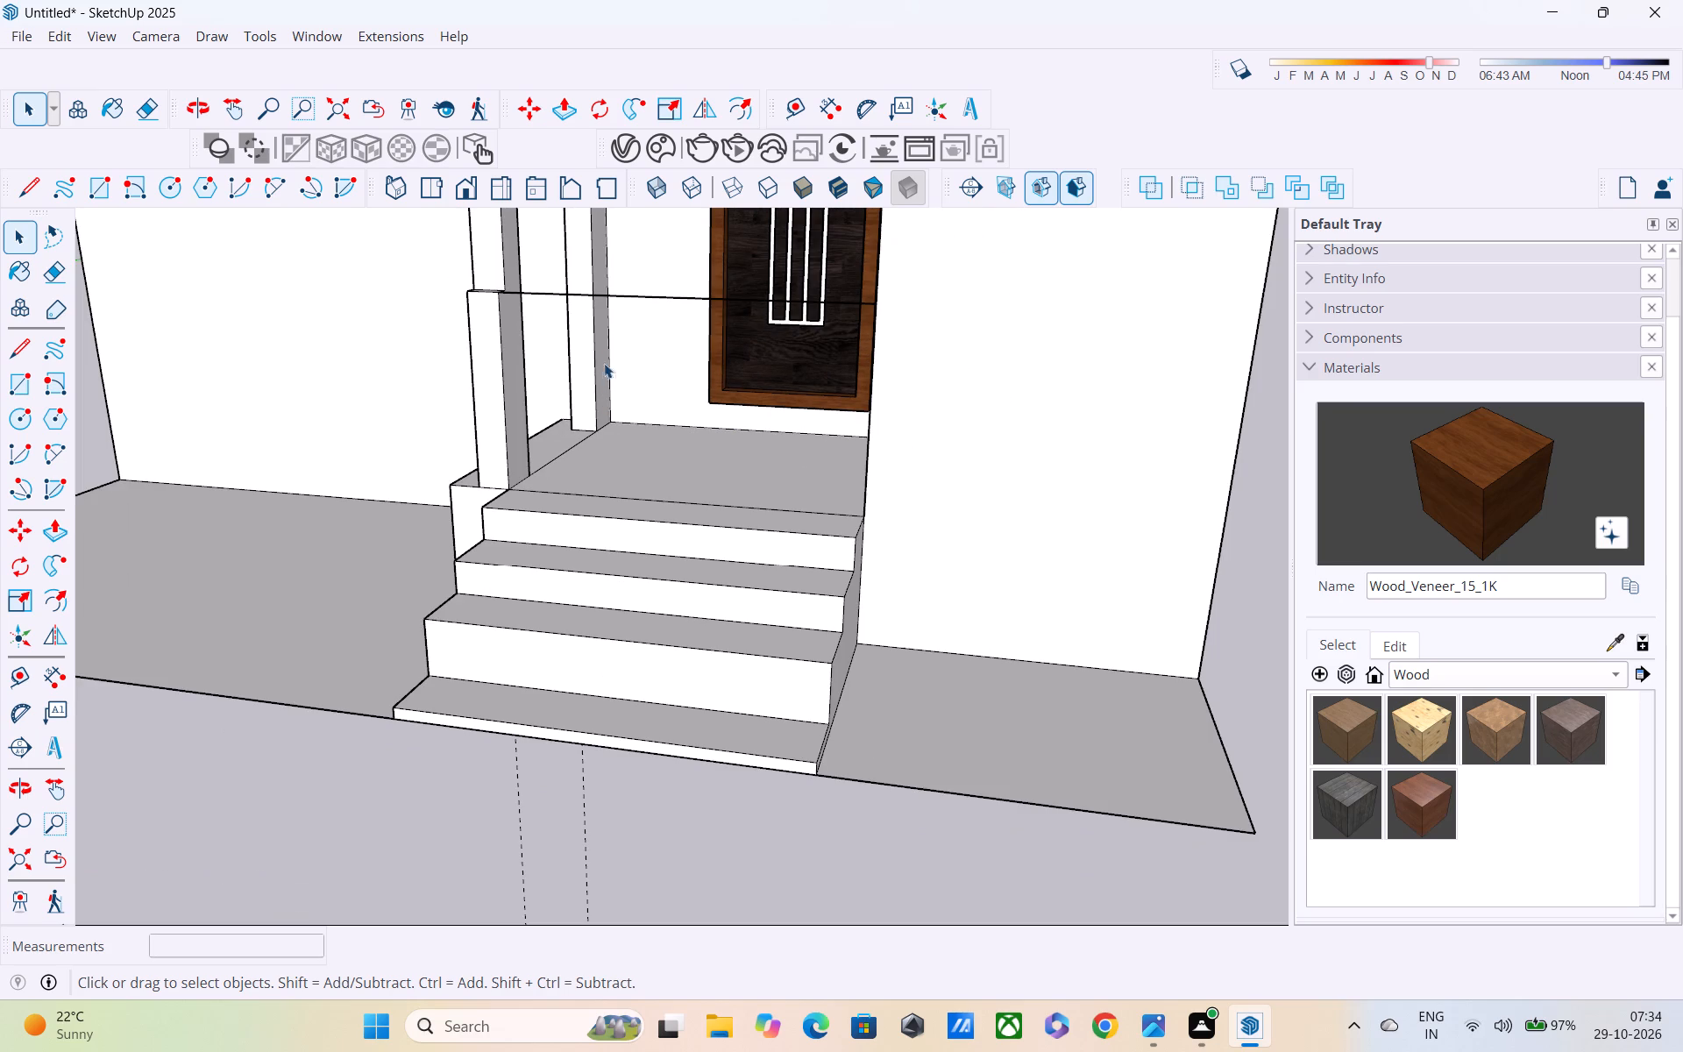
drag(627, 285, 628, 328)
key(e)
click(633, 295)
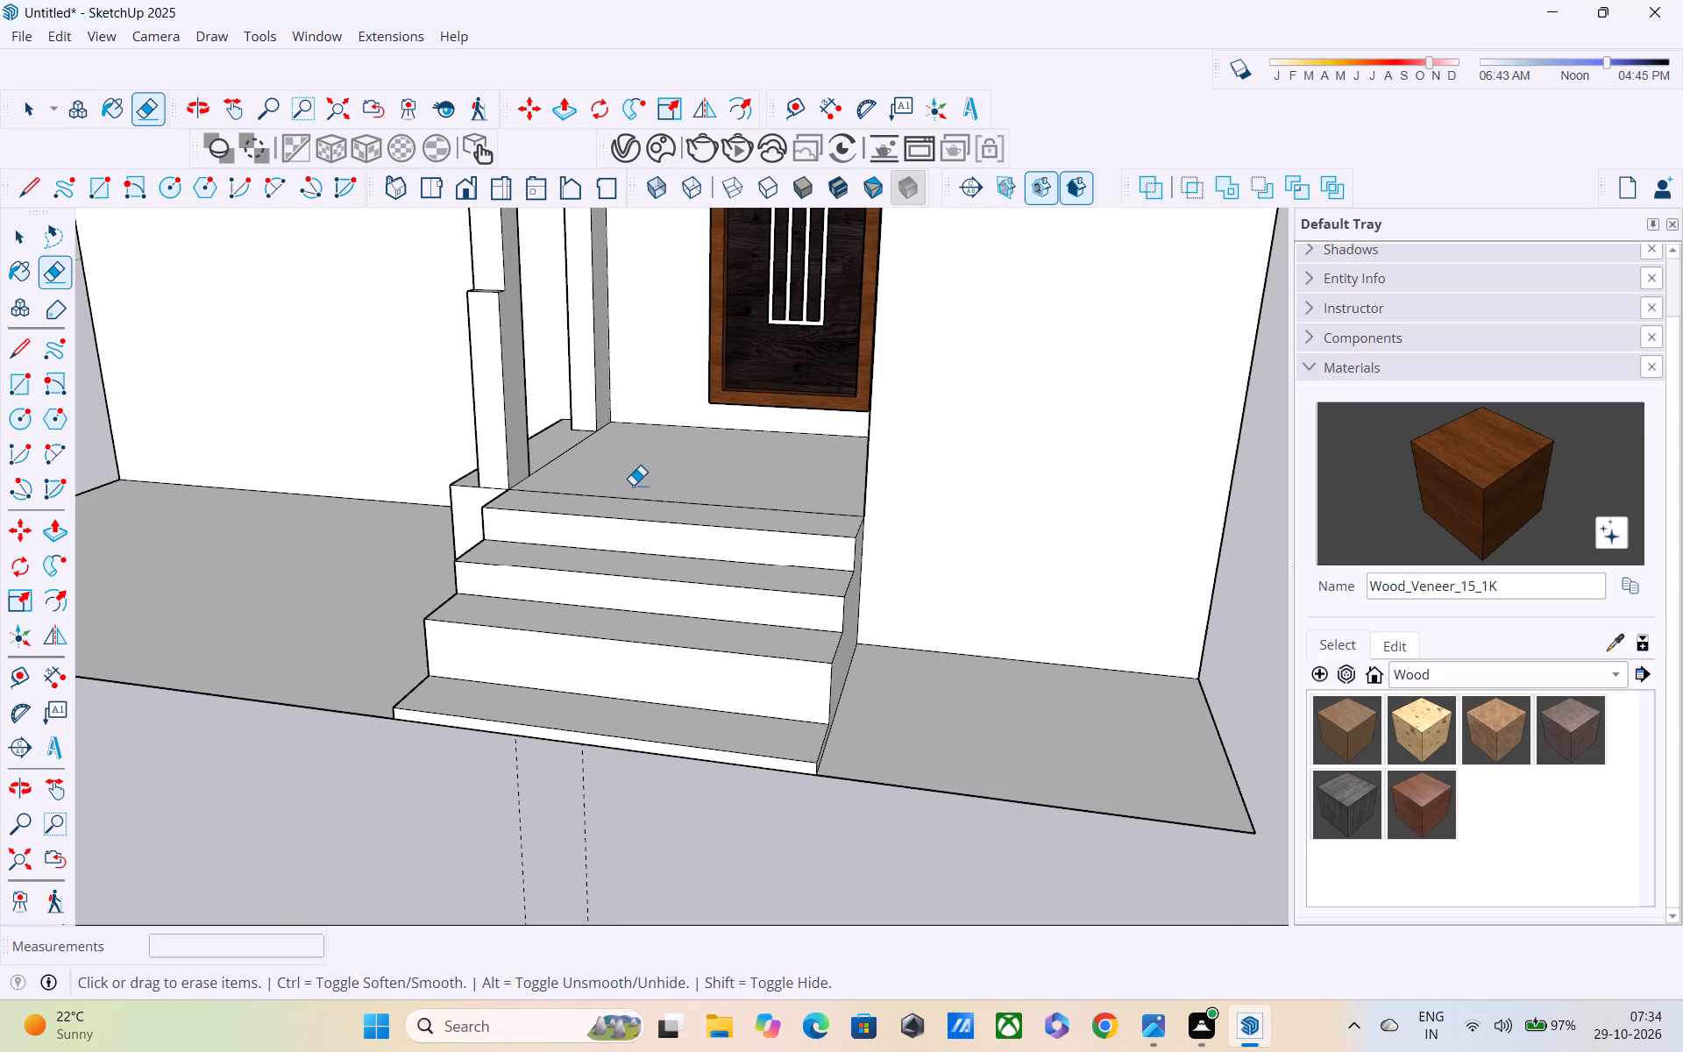
Erase the edge crossing the entrance landing's surface just behind the top step.
middle_drag(633, 486, 635, 577)
scroll(637, 536, up, 5)
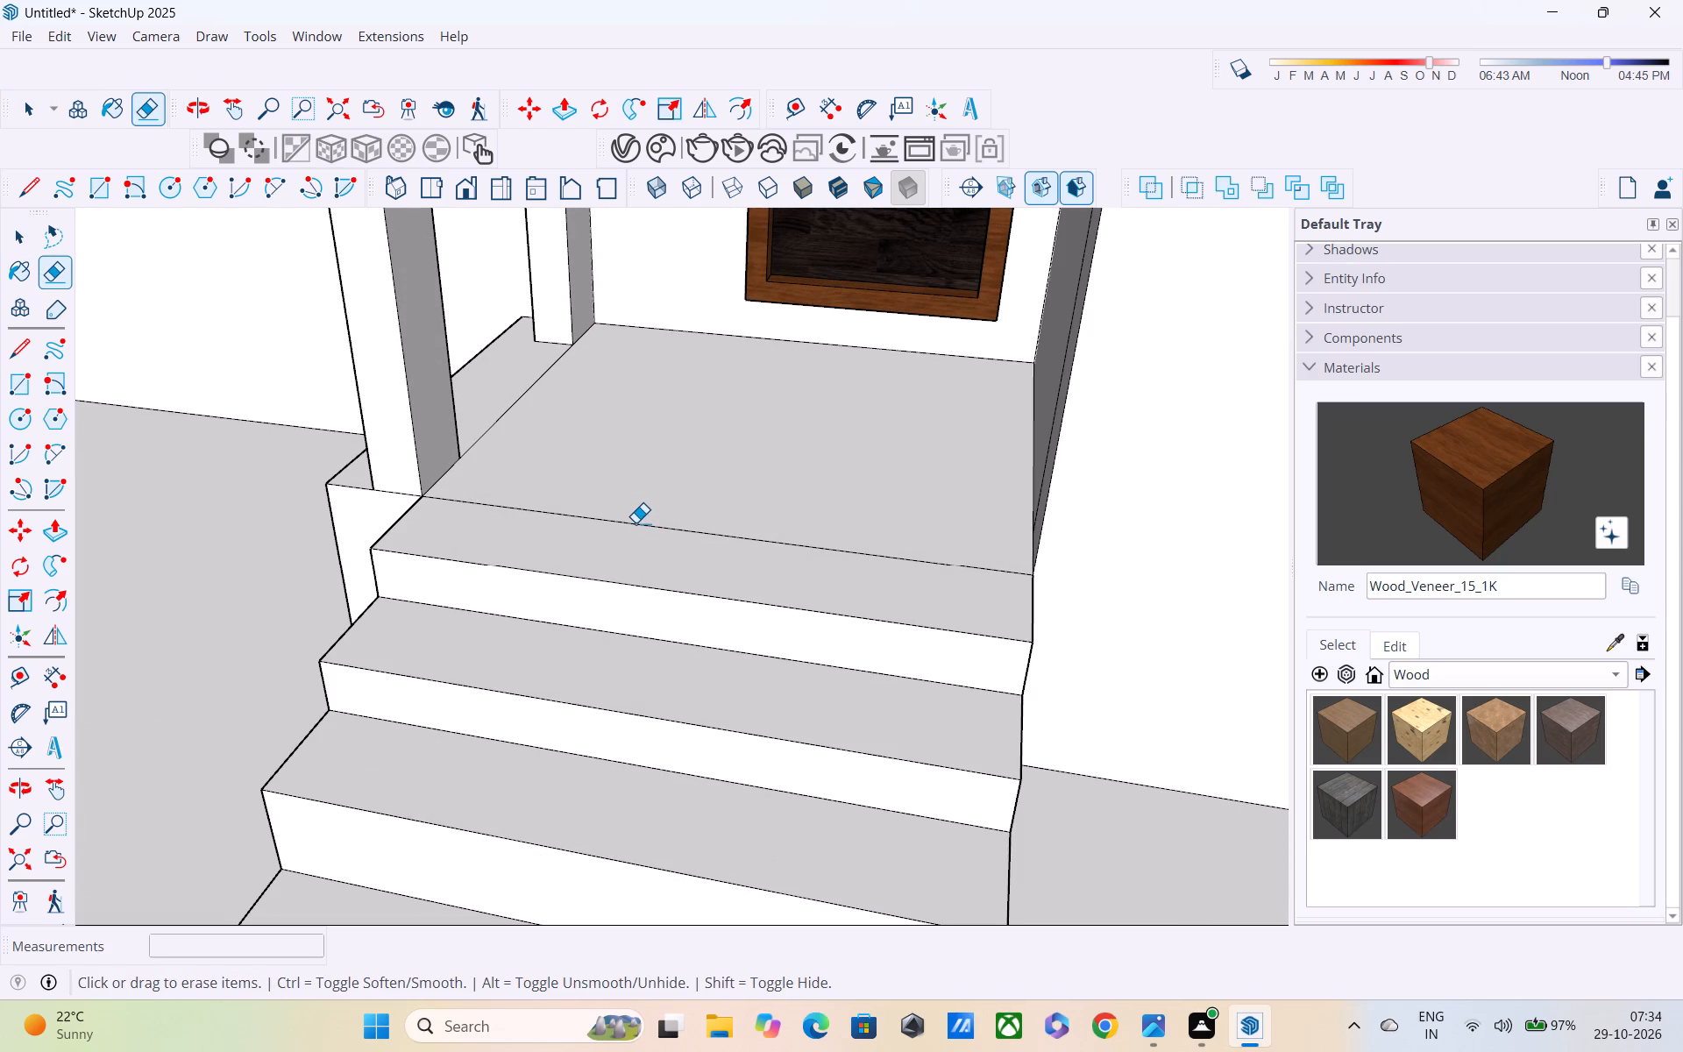
click(636, 522)
Draw an upright rectangle about 5'6" by 3' across the landing, from the low post's inner top corner to the opposite wall.
scroll(636, 520, down, 2)
middle_drag(636, 519, 649, 533)
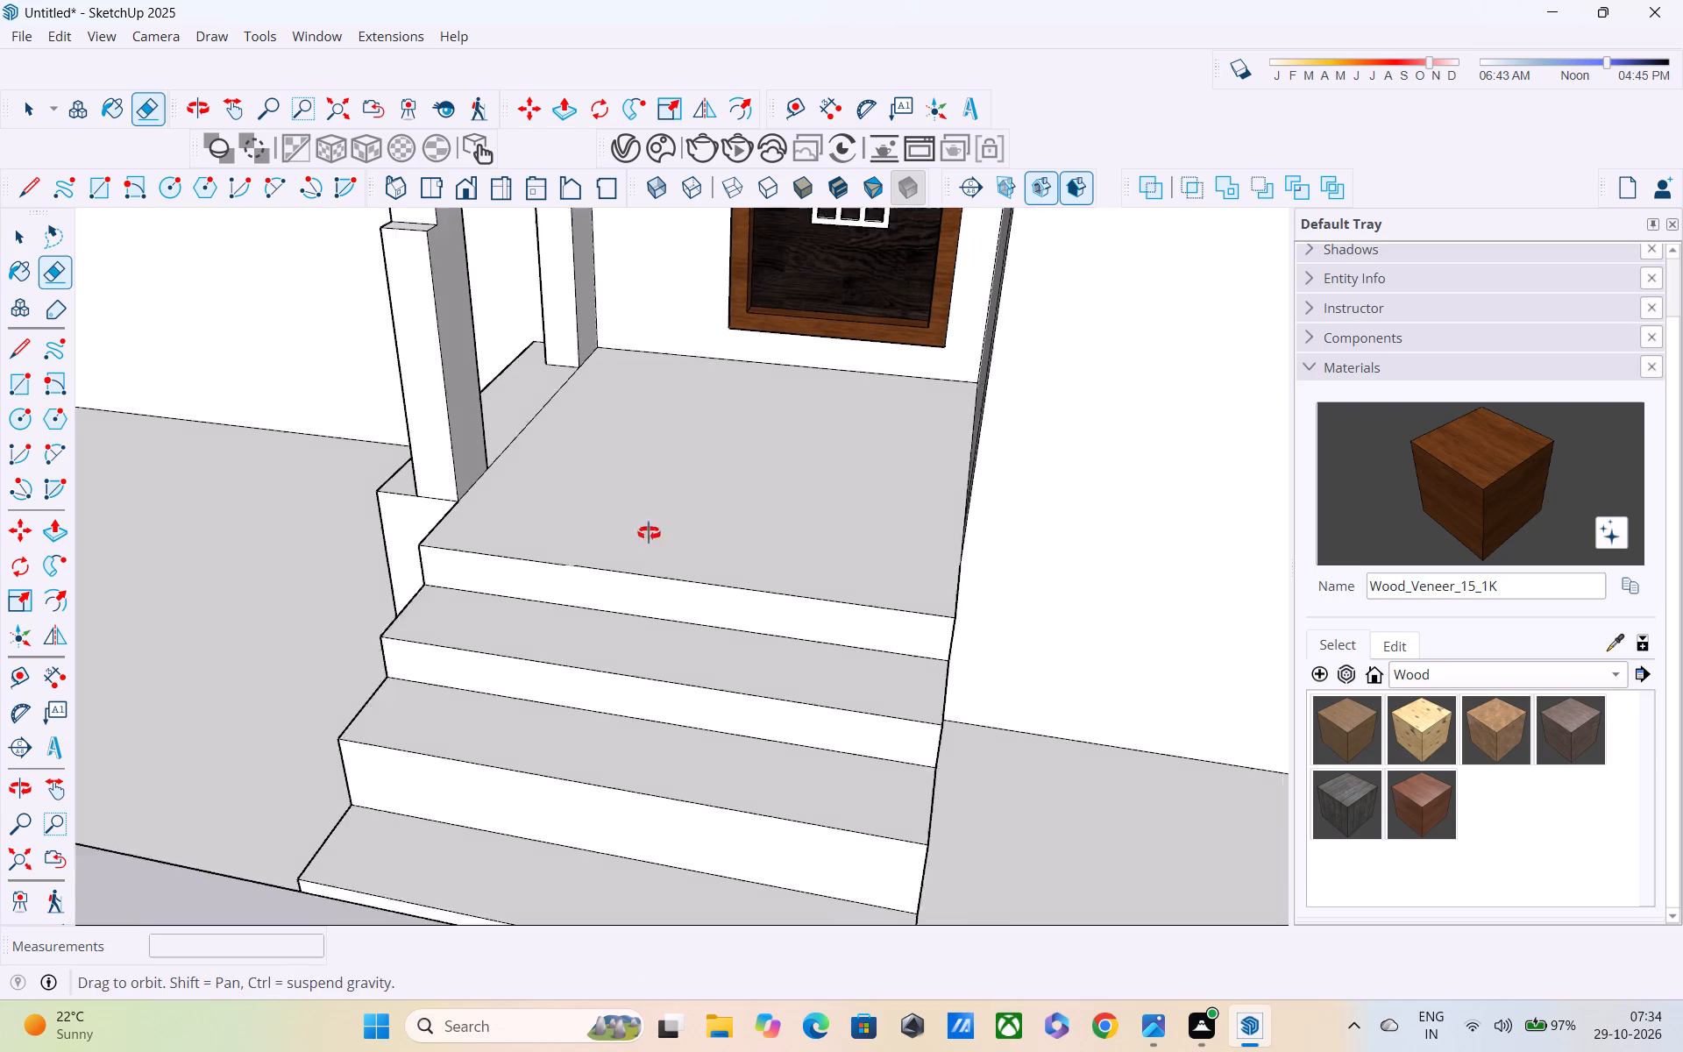
middle_drag(649, 533, 717, 583)
key(space)
key(r)
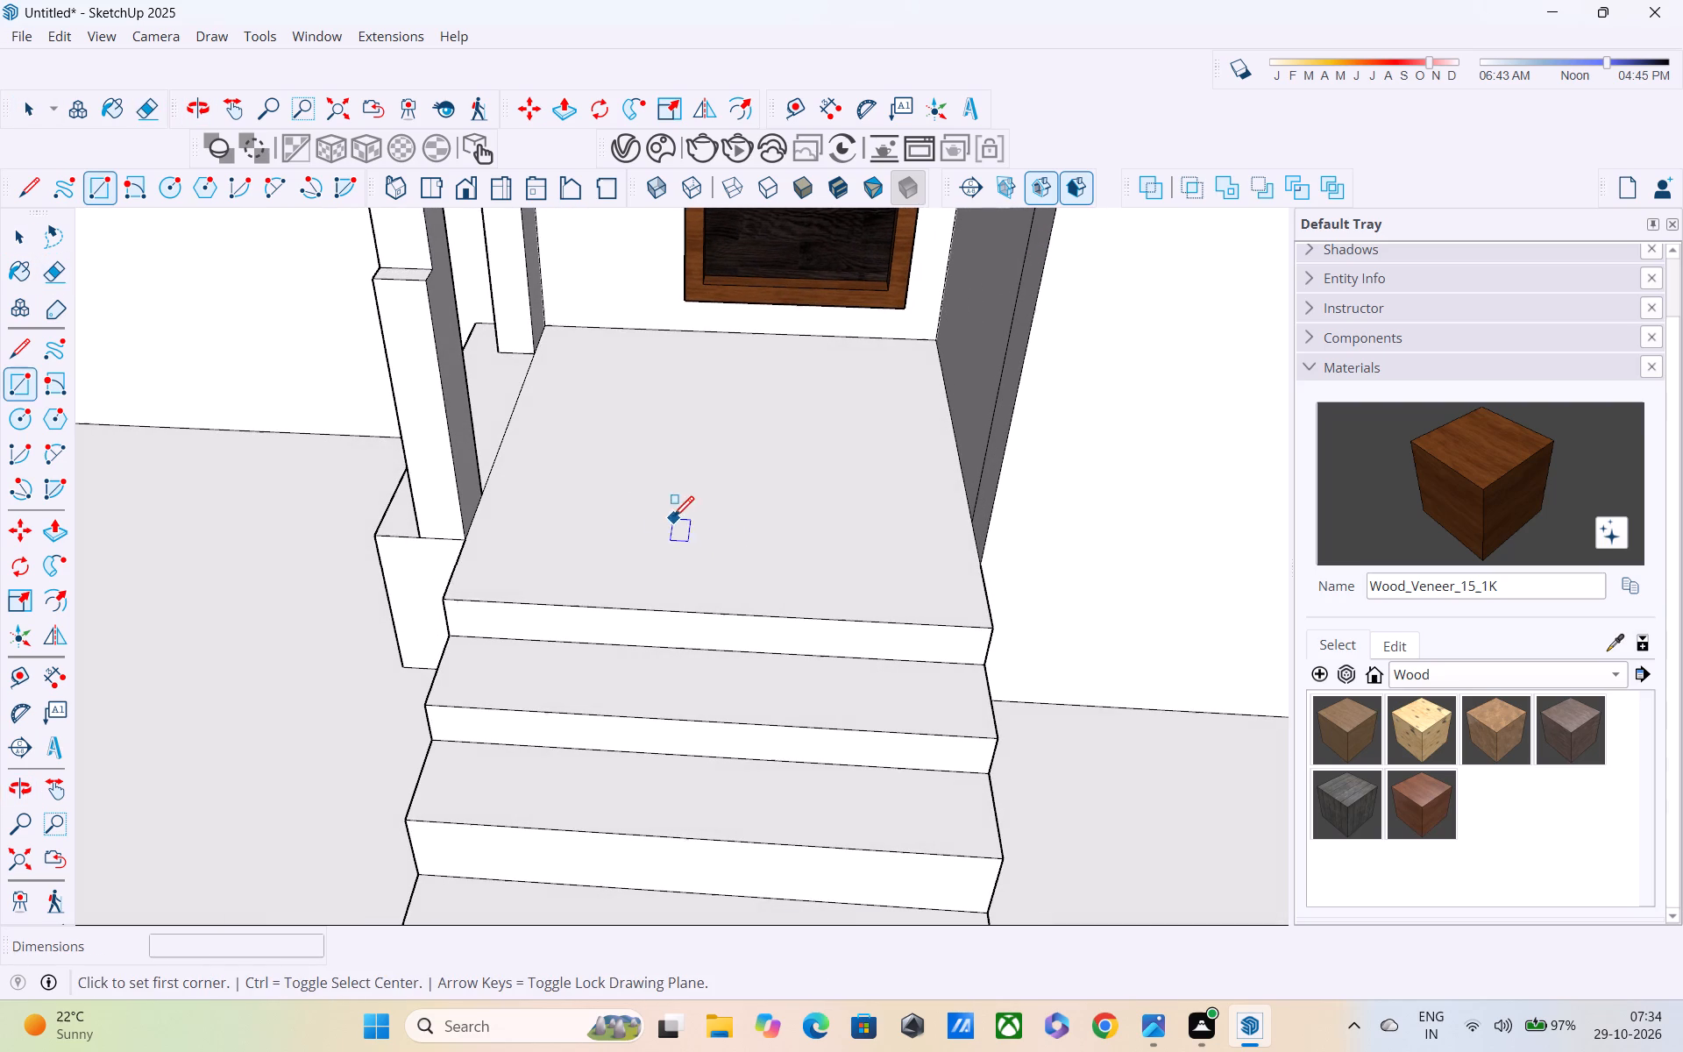
scroll(479, 301, up, 7)
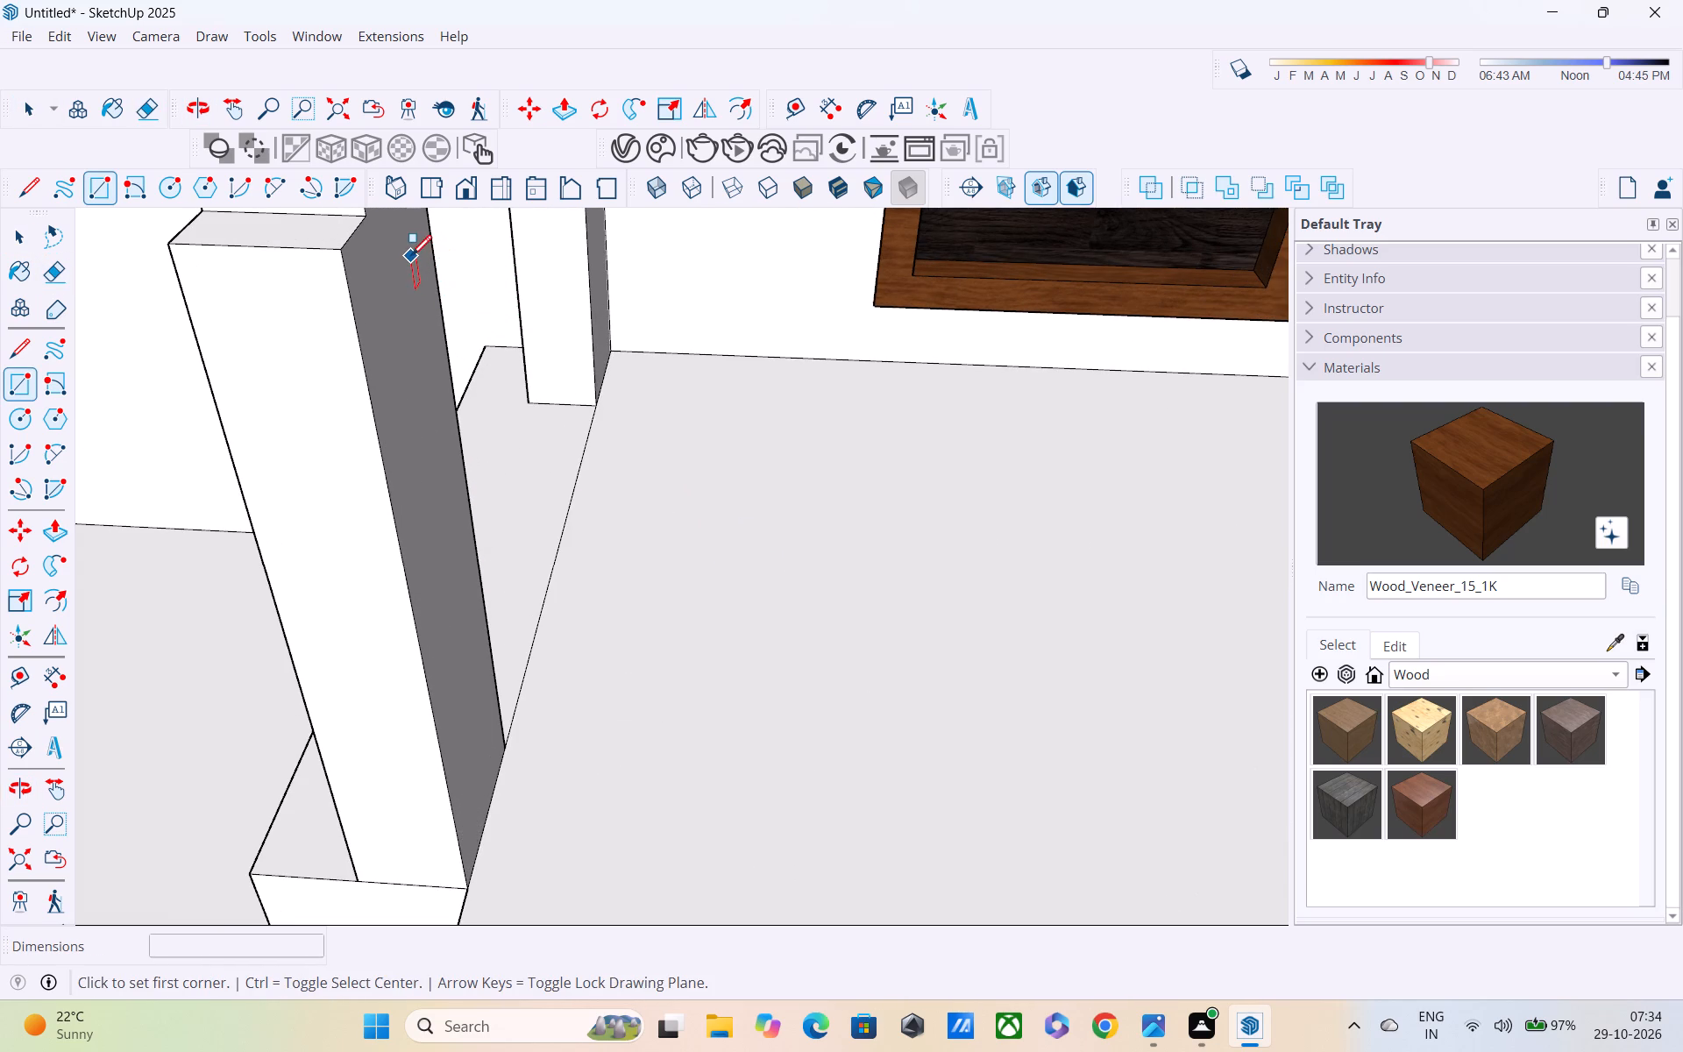
shift+middle_drag(411, 259, 429, 434)
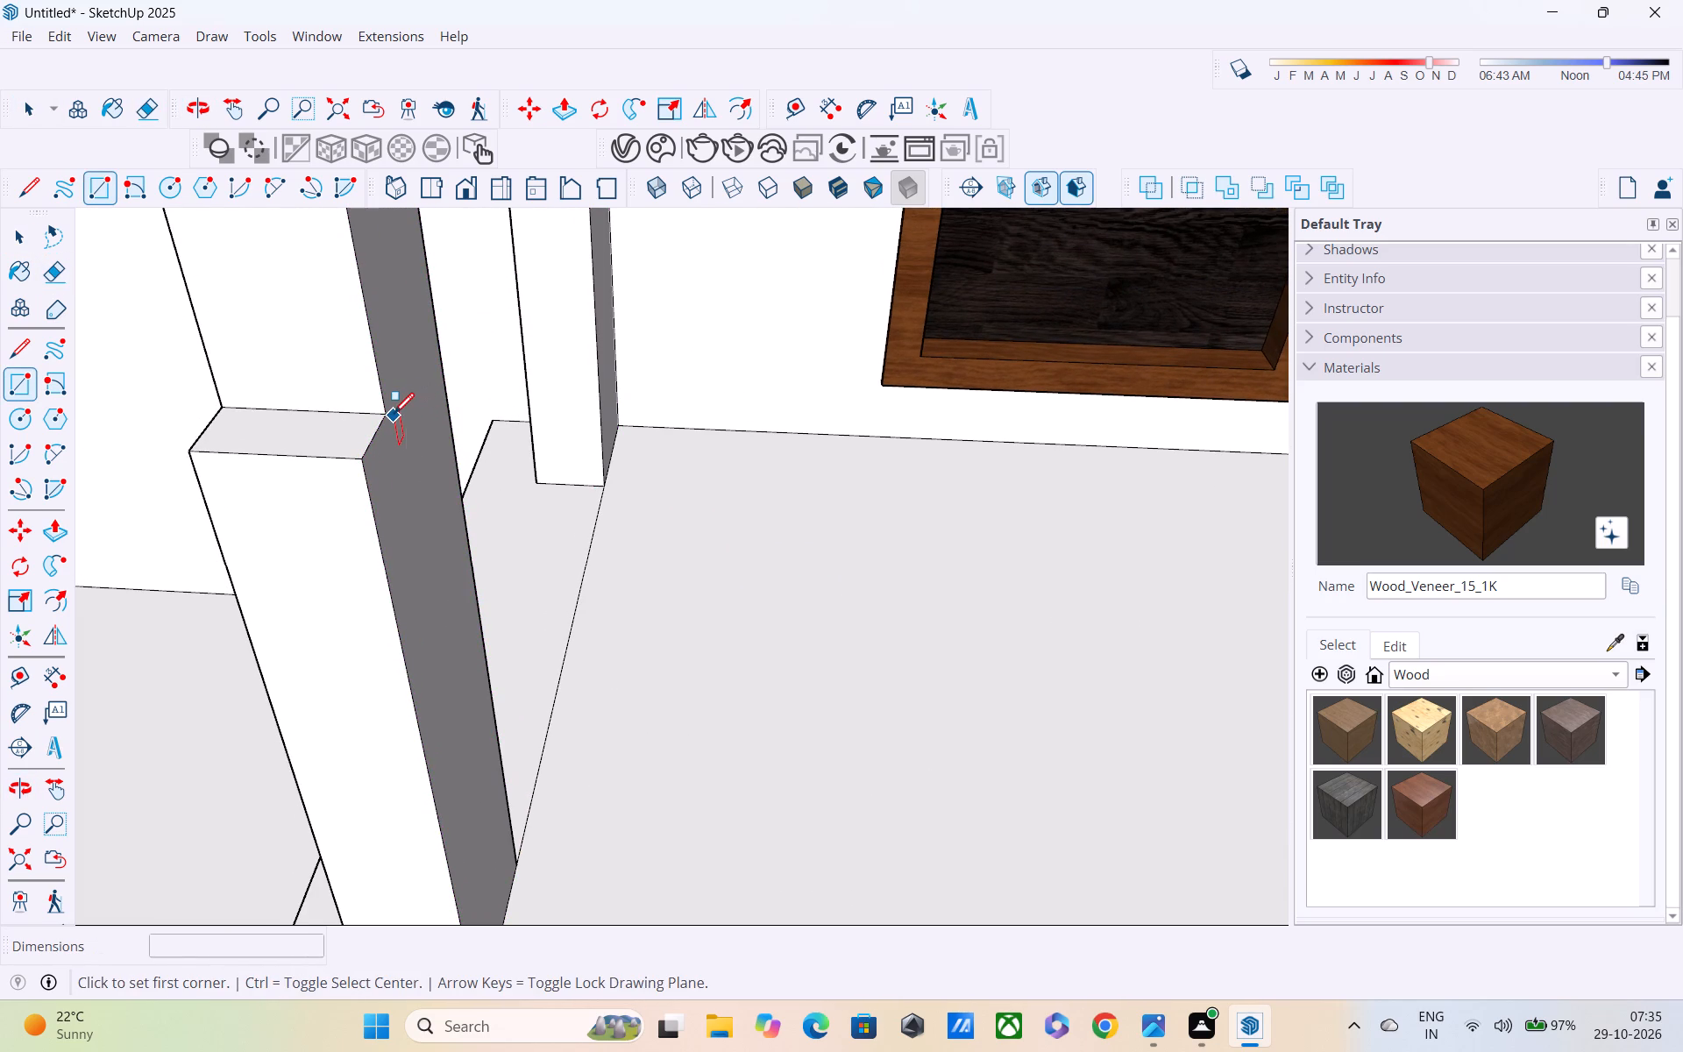
click(387, 414)
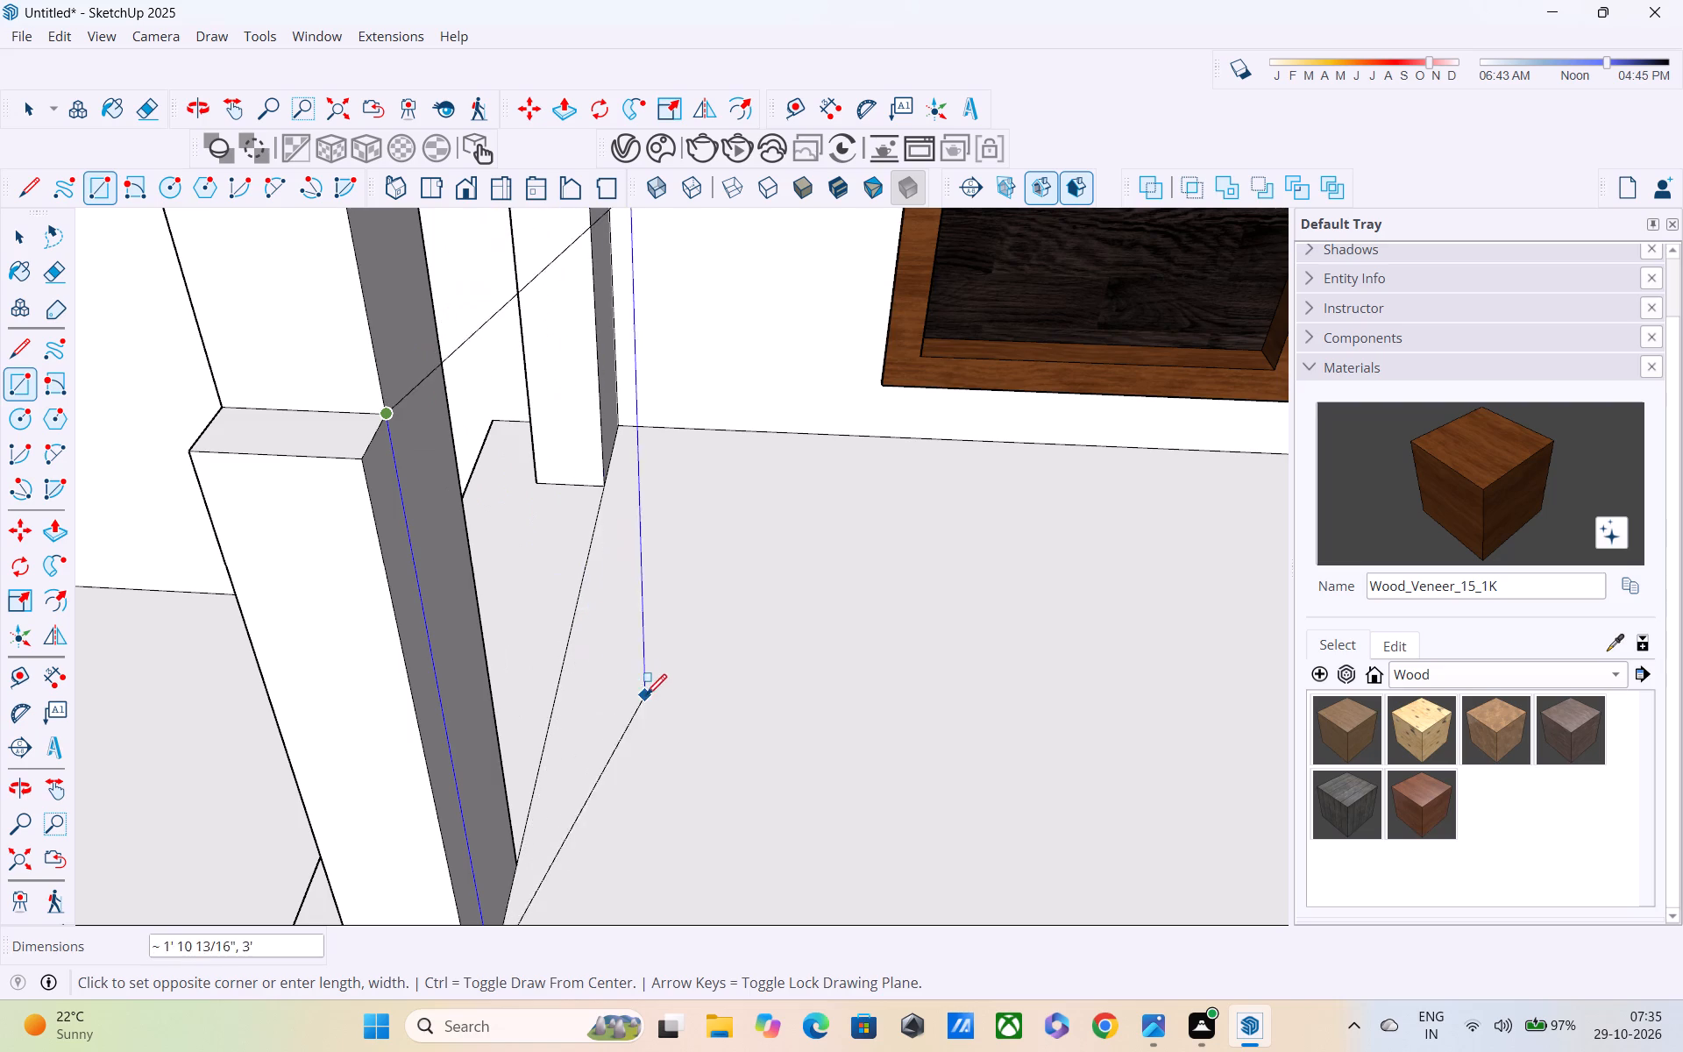
shift+middle_drag(646, 697, 277, 435)
scroll(274, 435, down, 6)
middle_drag(446, 508, 852, 508)
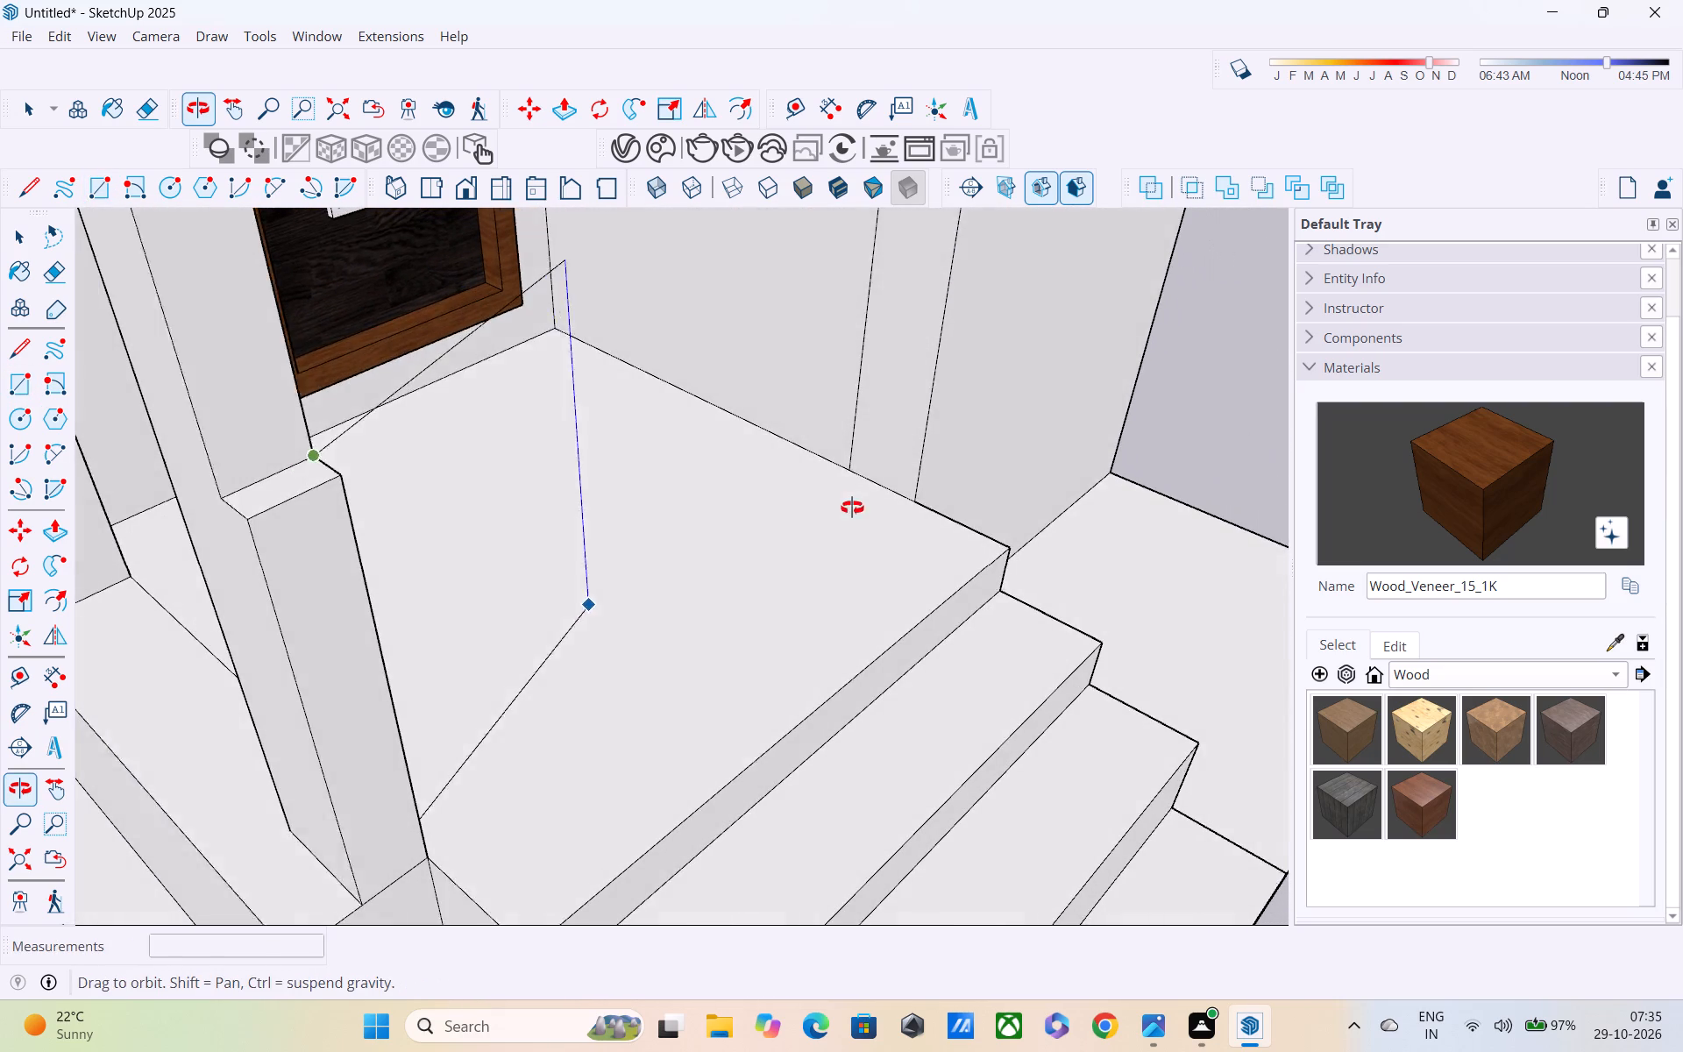
middle_drag(852, 508, 860, 498)
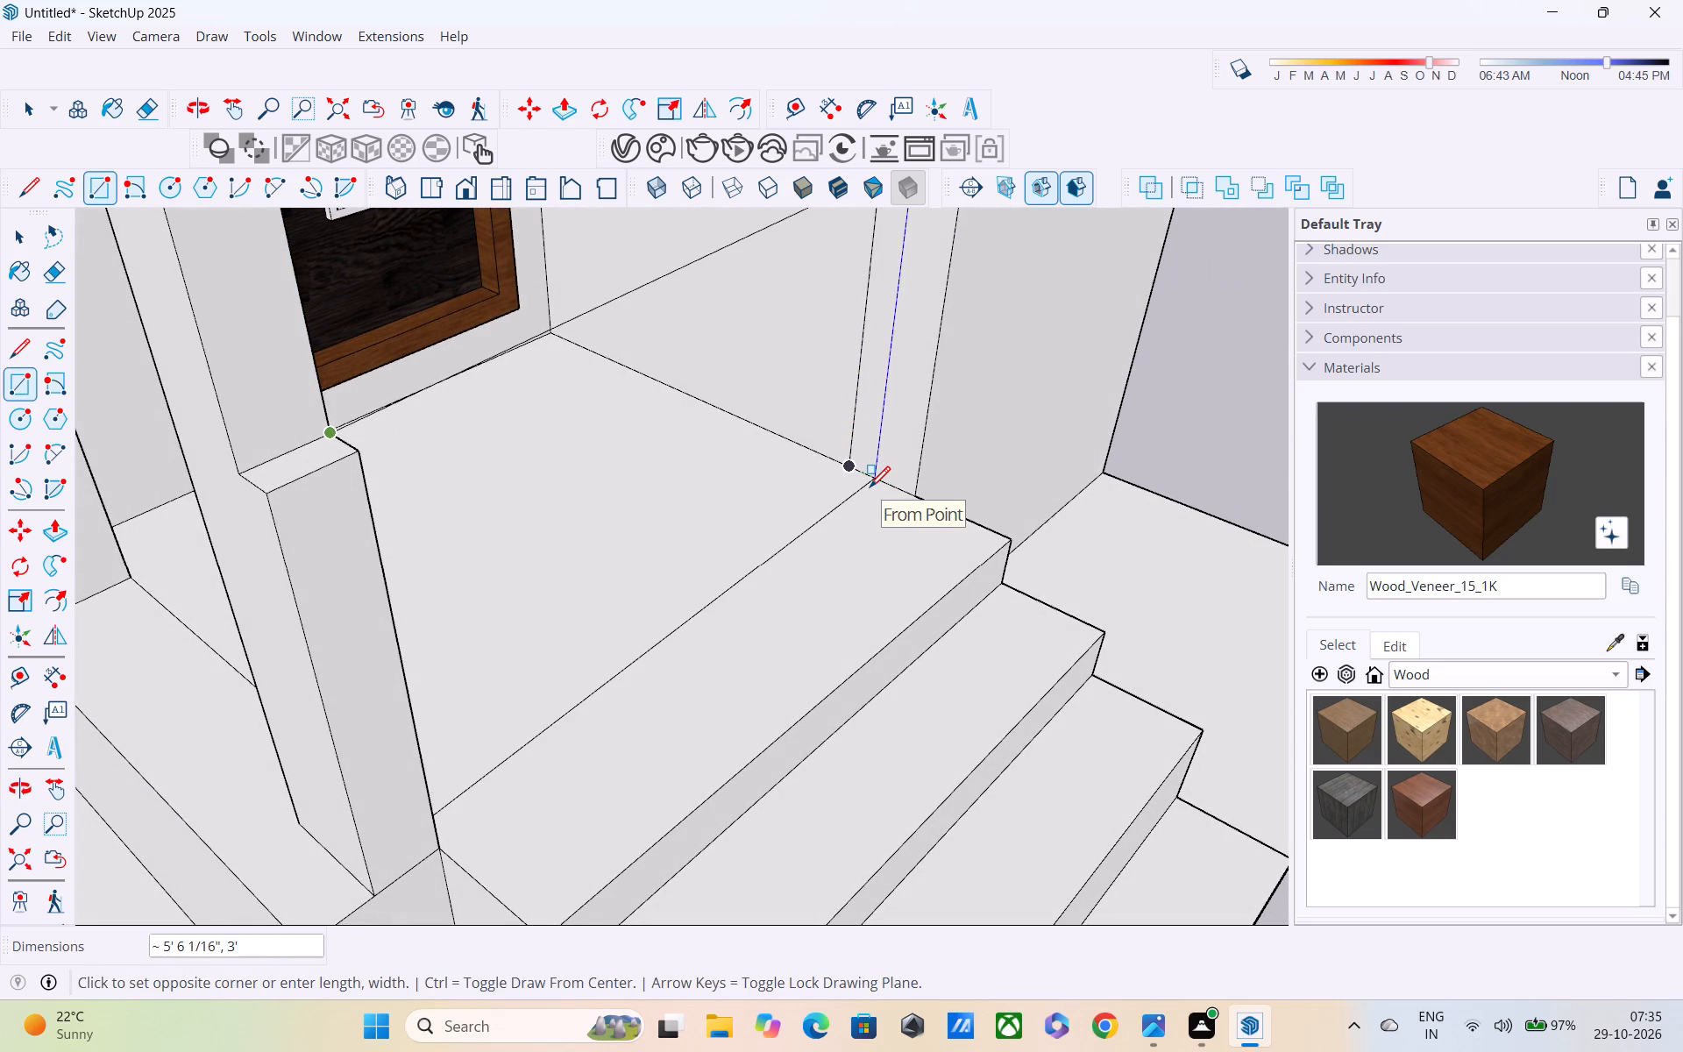
click(870, 489)
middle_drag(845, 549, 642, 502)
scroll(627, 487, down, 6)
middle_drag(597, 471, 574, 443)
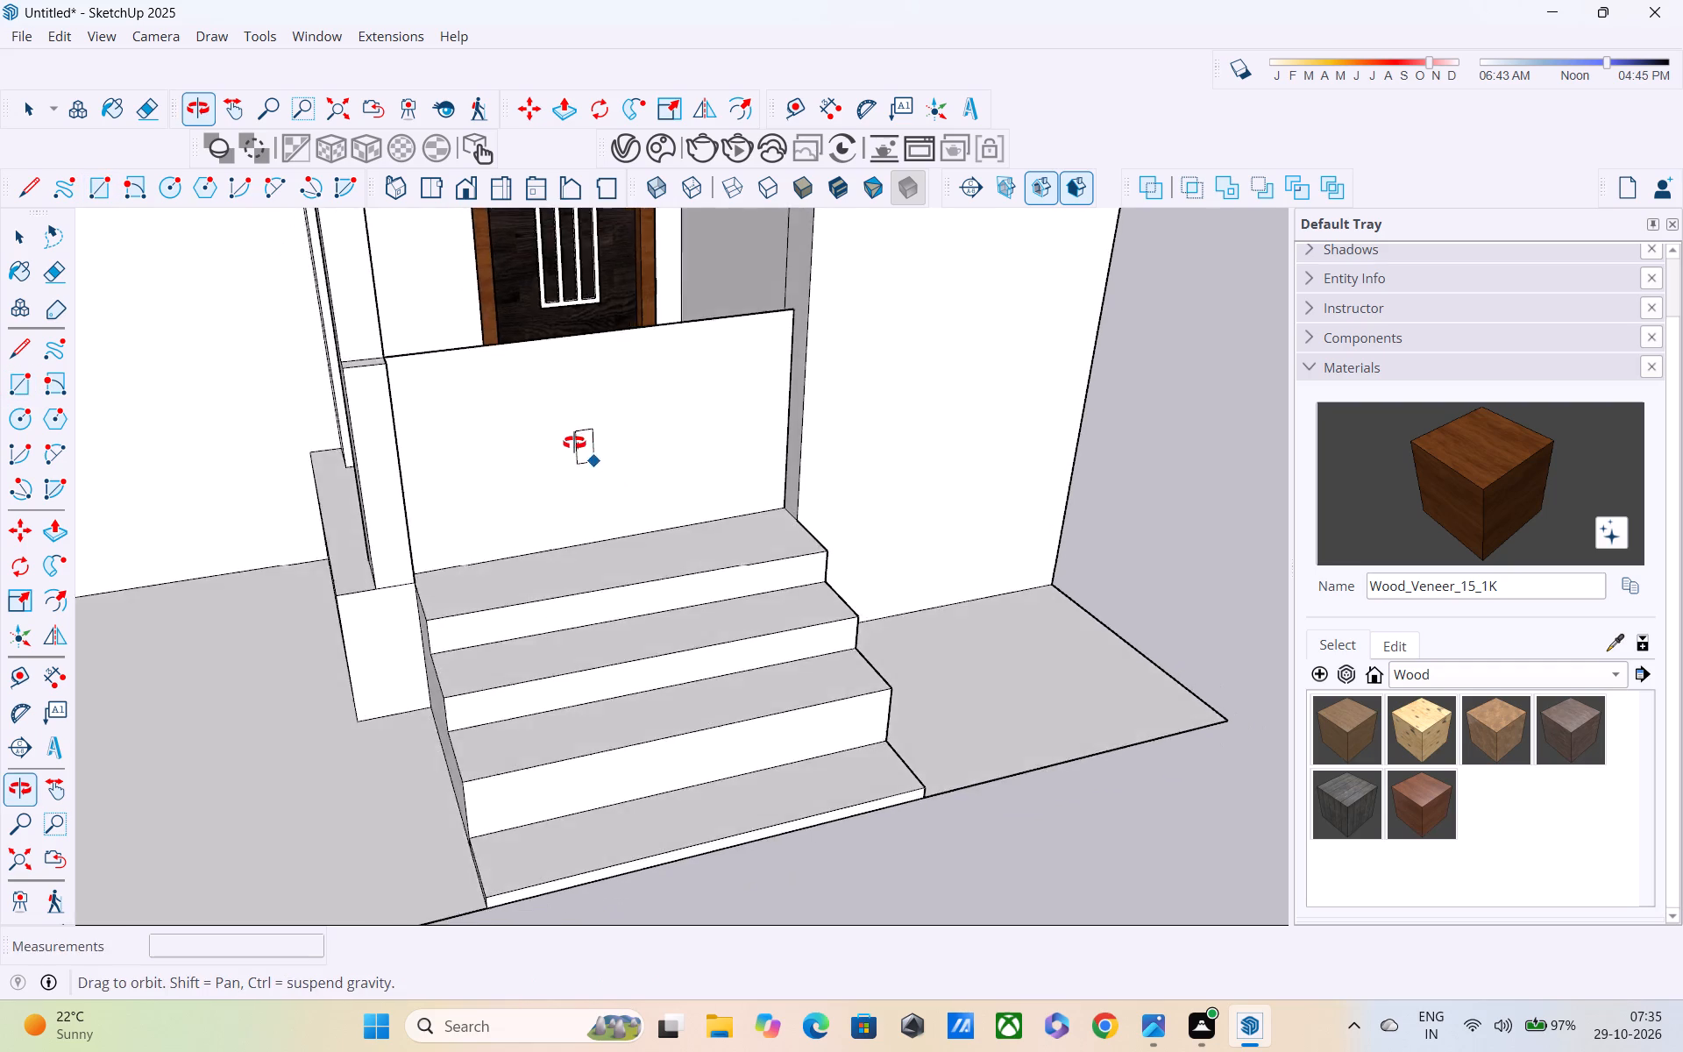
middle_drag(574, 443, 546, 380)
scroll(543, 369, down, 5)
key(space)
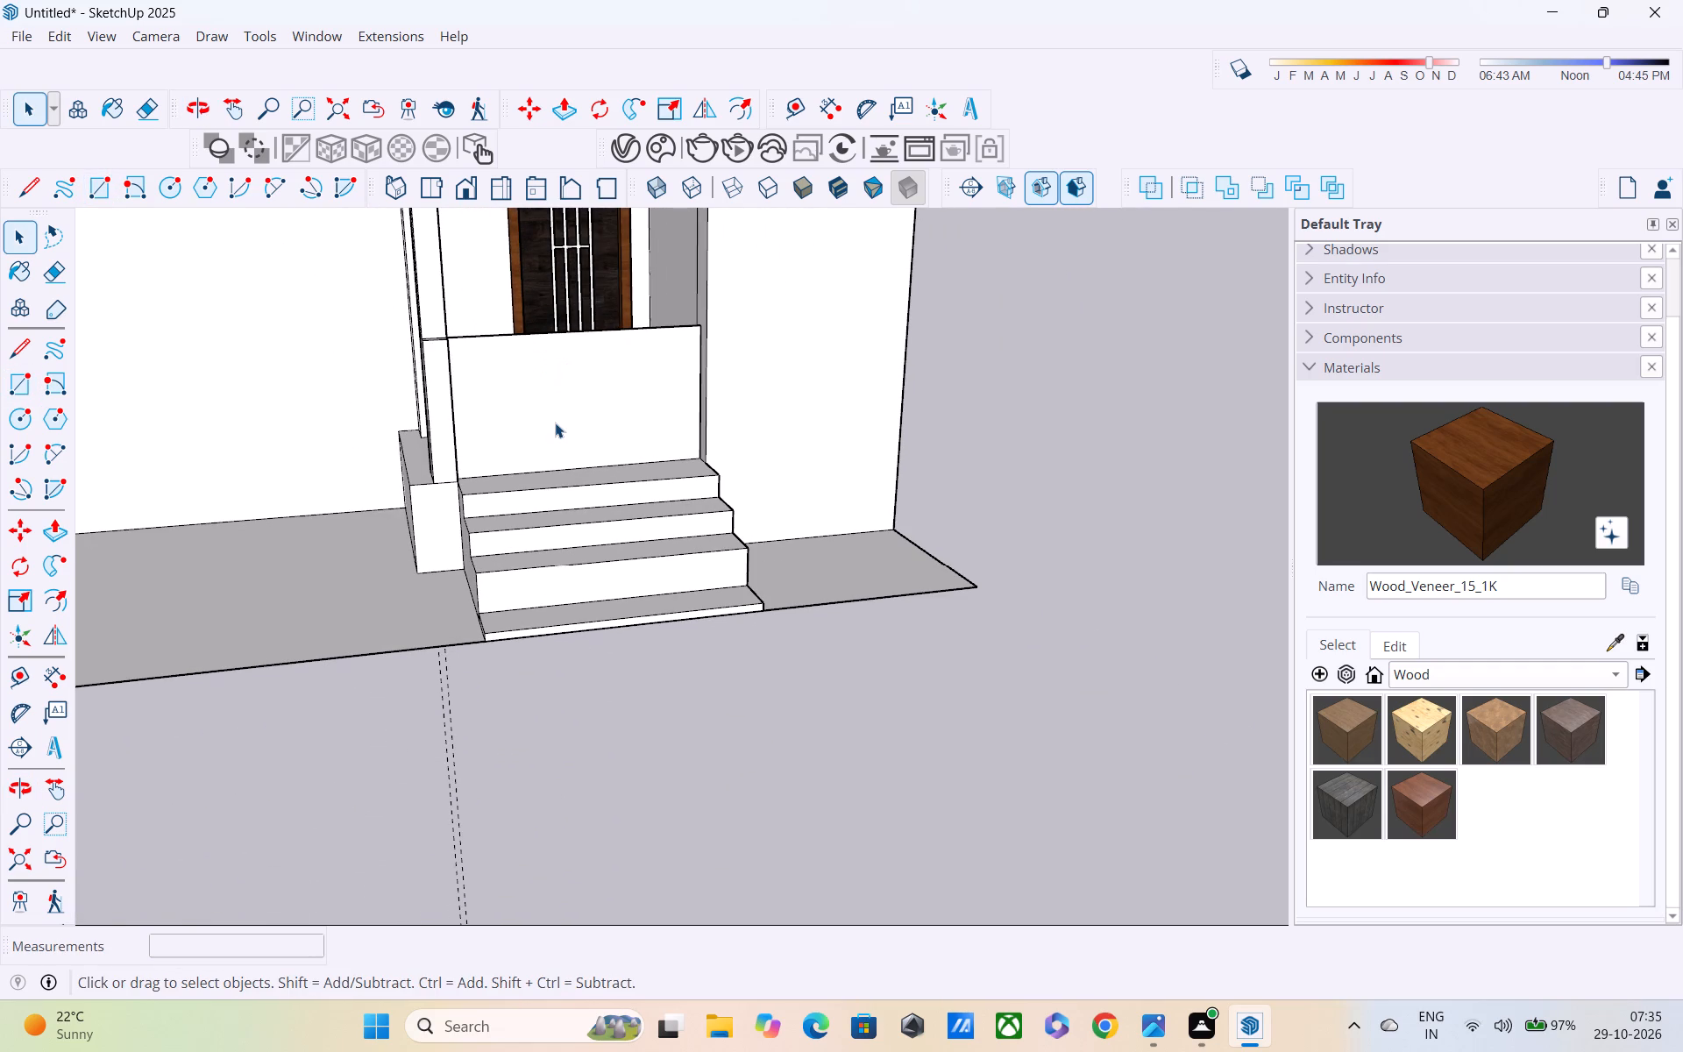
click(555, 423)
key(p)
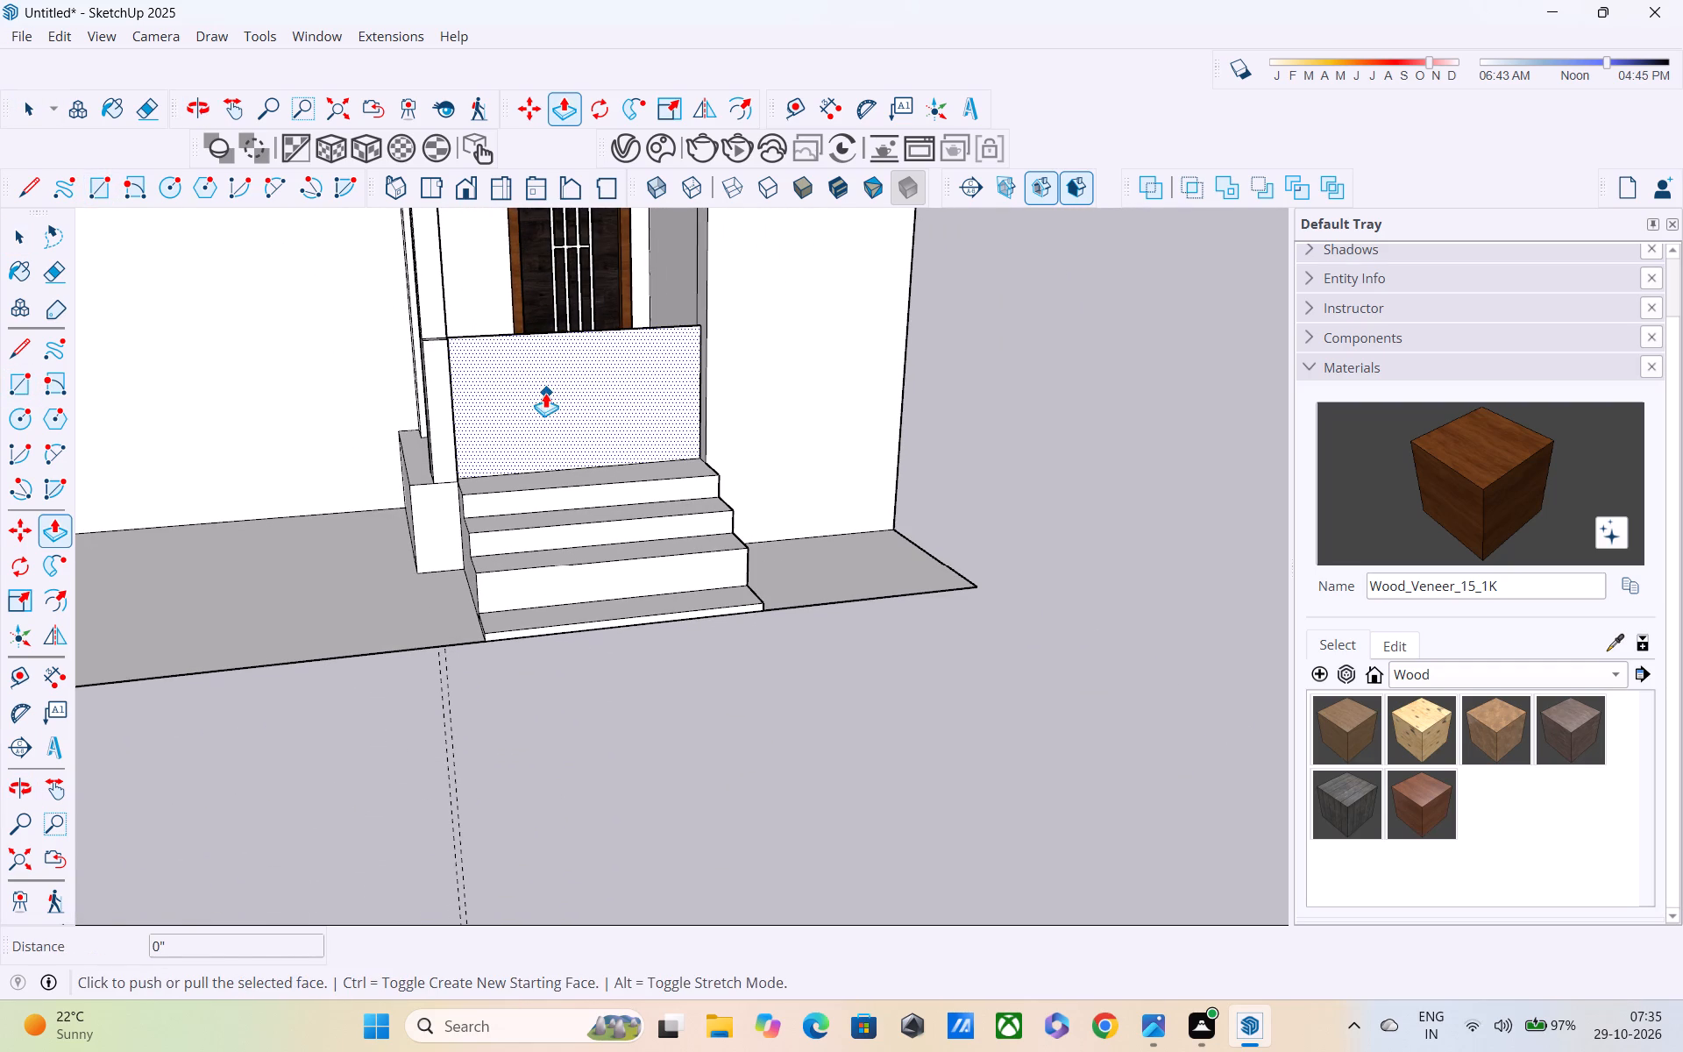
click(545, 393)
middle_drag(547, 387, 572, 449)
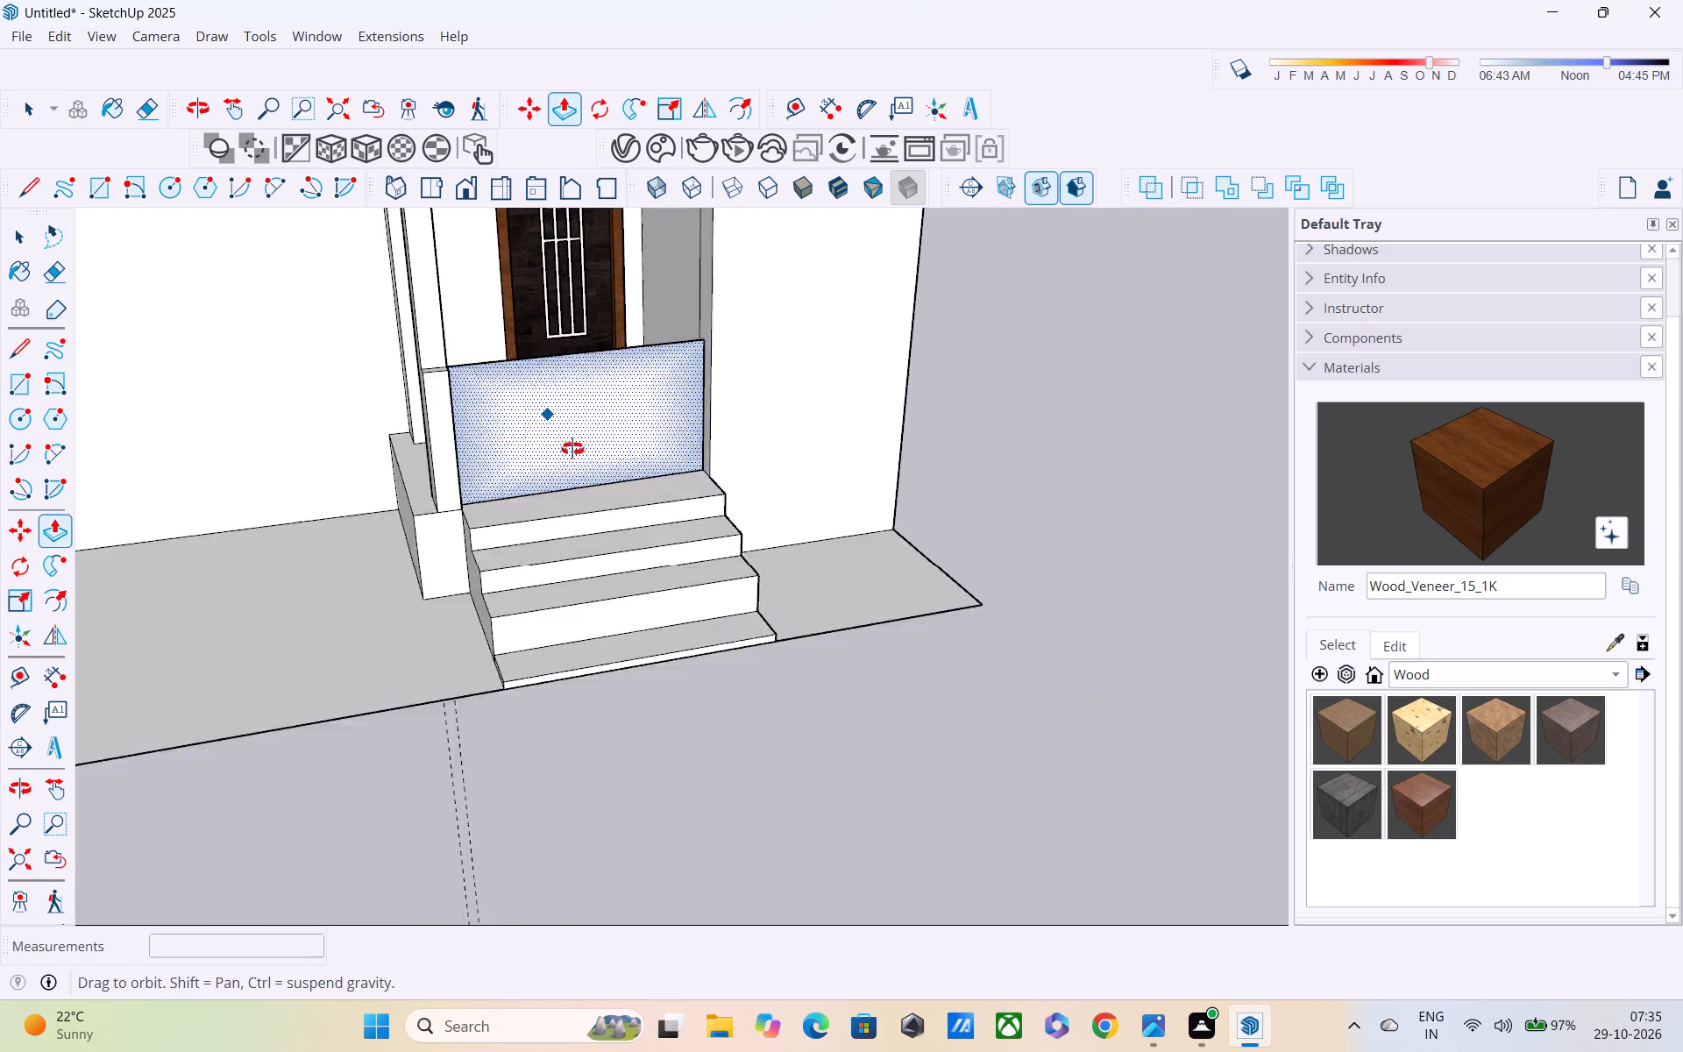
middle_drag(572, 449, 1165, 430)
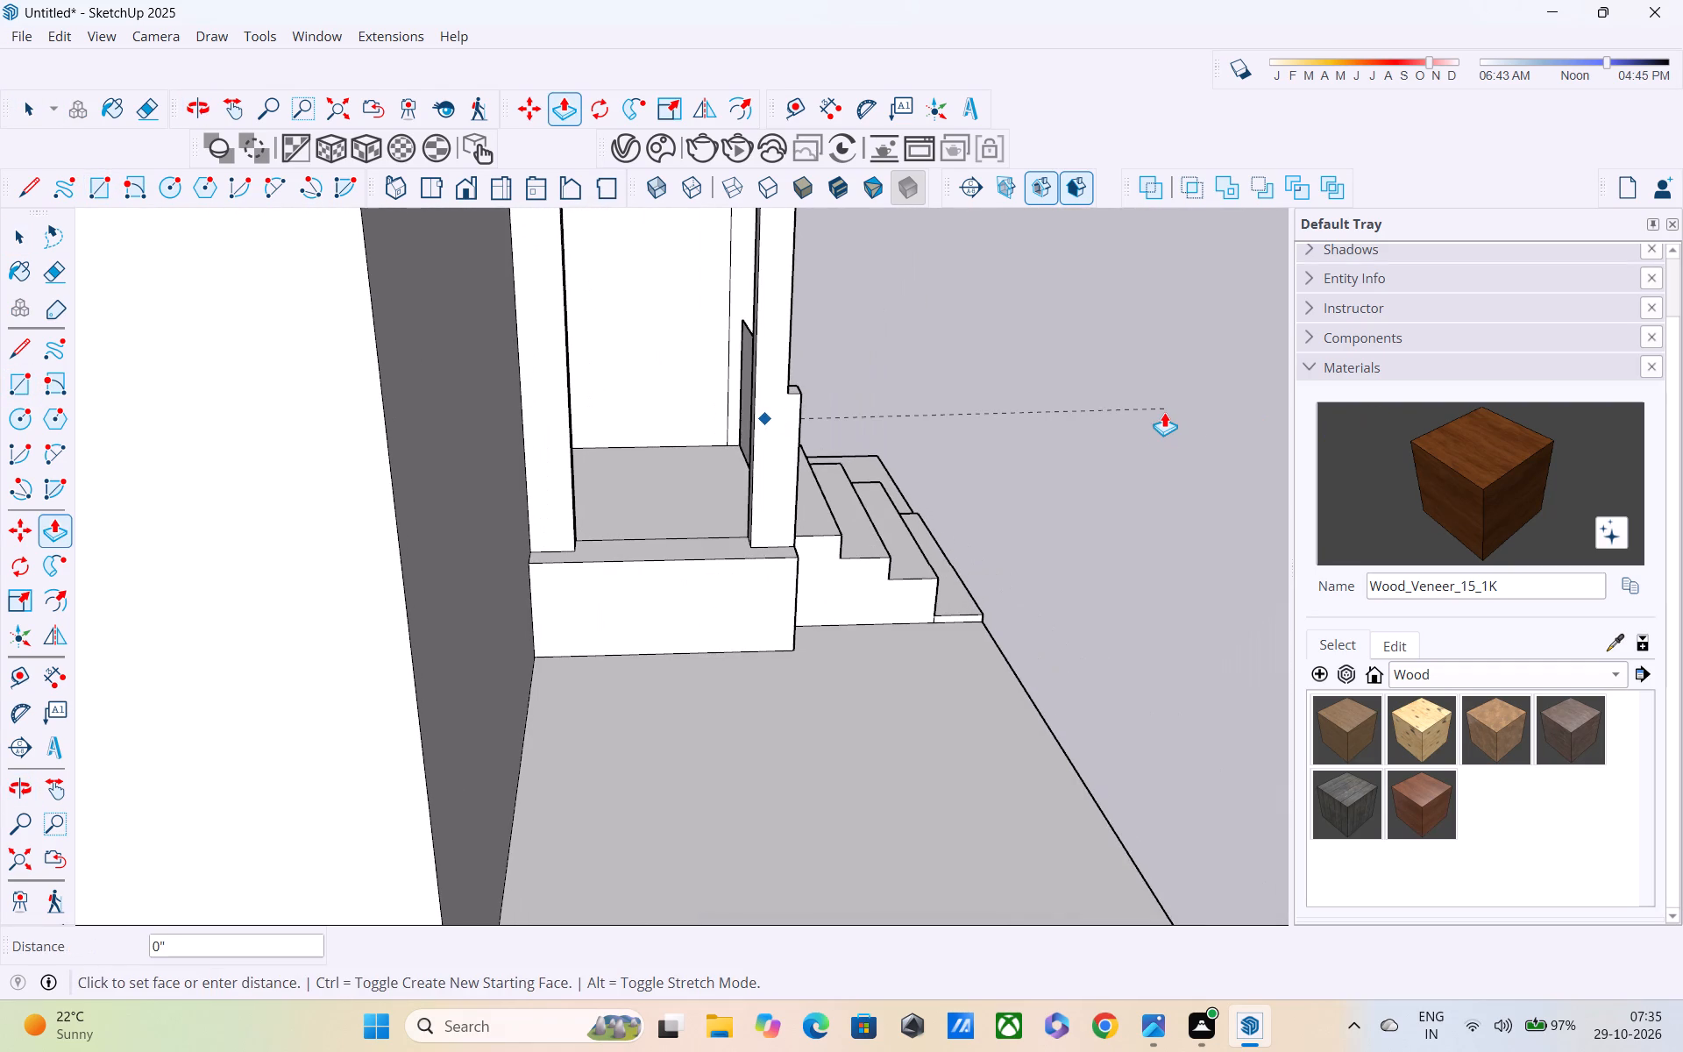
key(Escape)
Abandon the panel's push/pull and undo the upright rectangle drawn across the entrance landing.
middle_drag(699, 350, 767, 394)
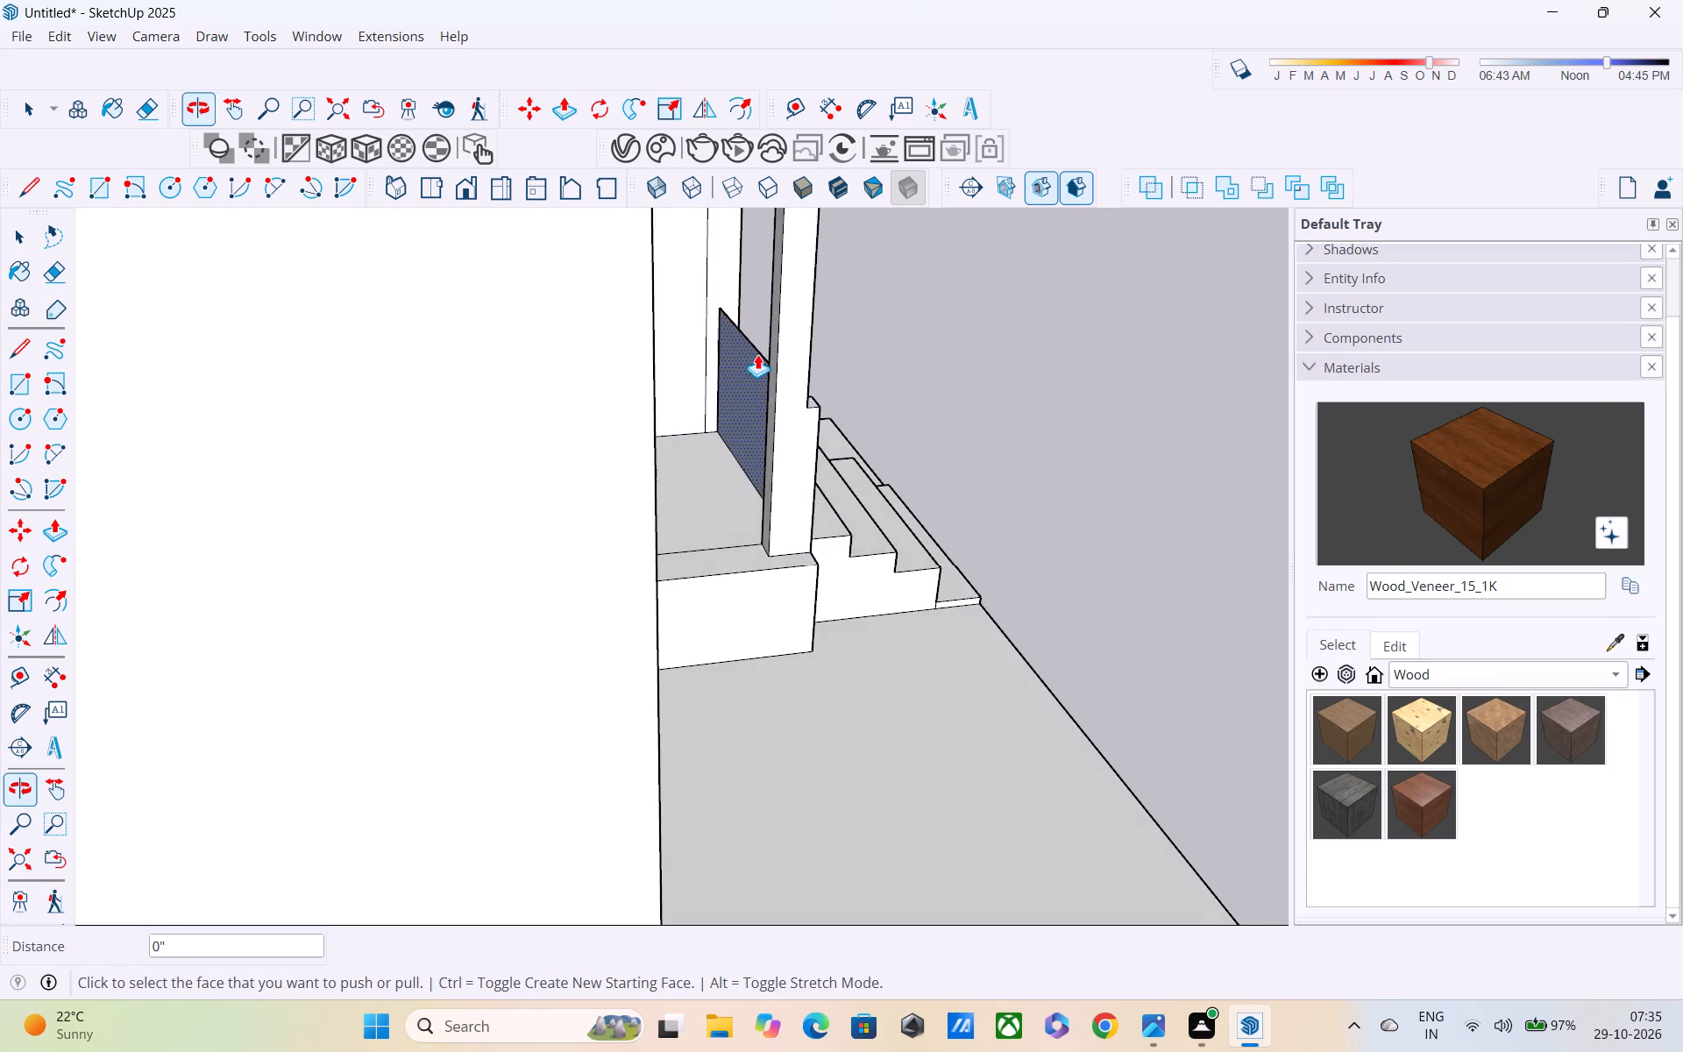
scroll(756, 350, up, 5)
click(753, 357)
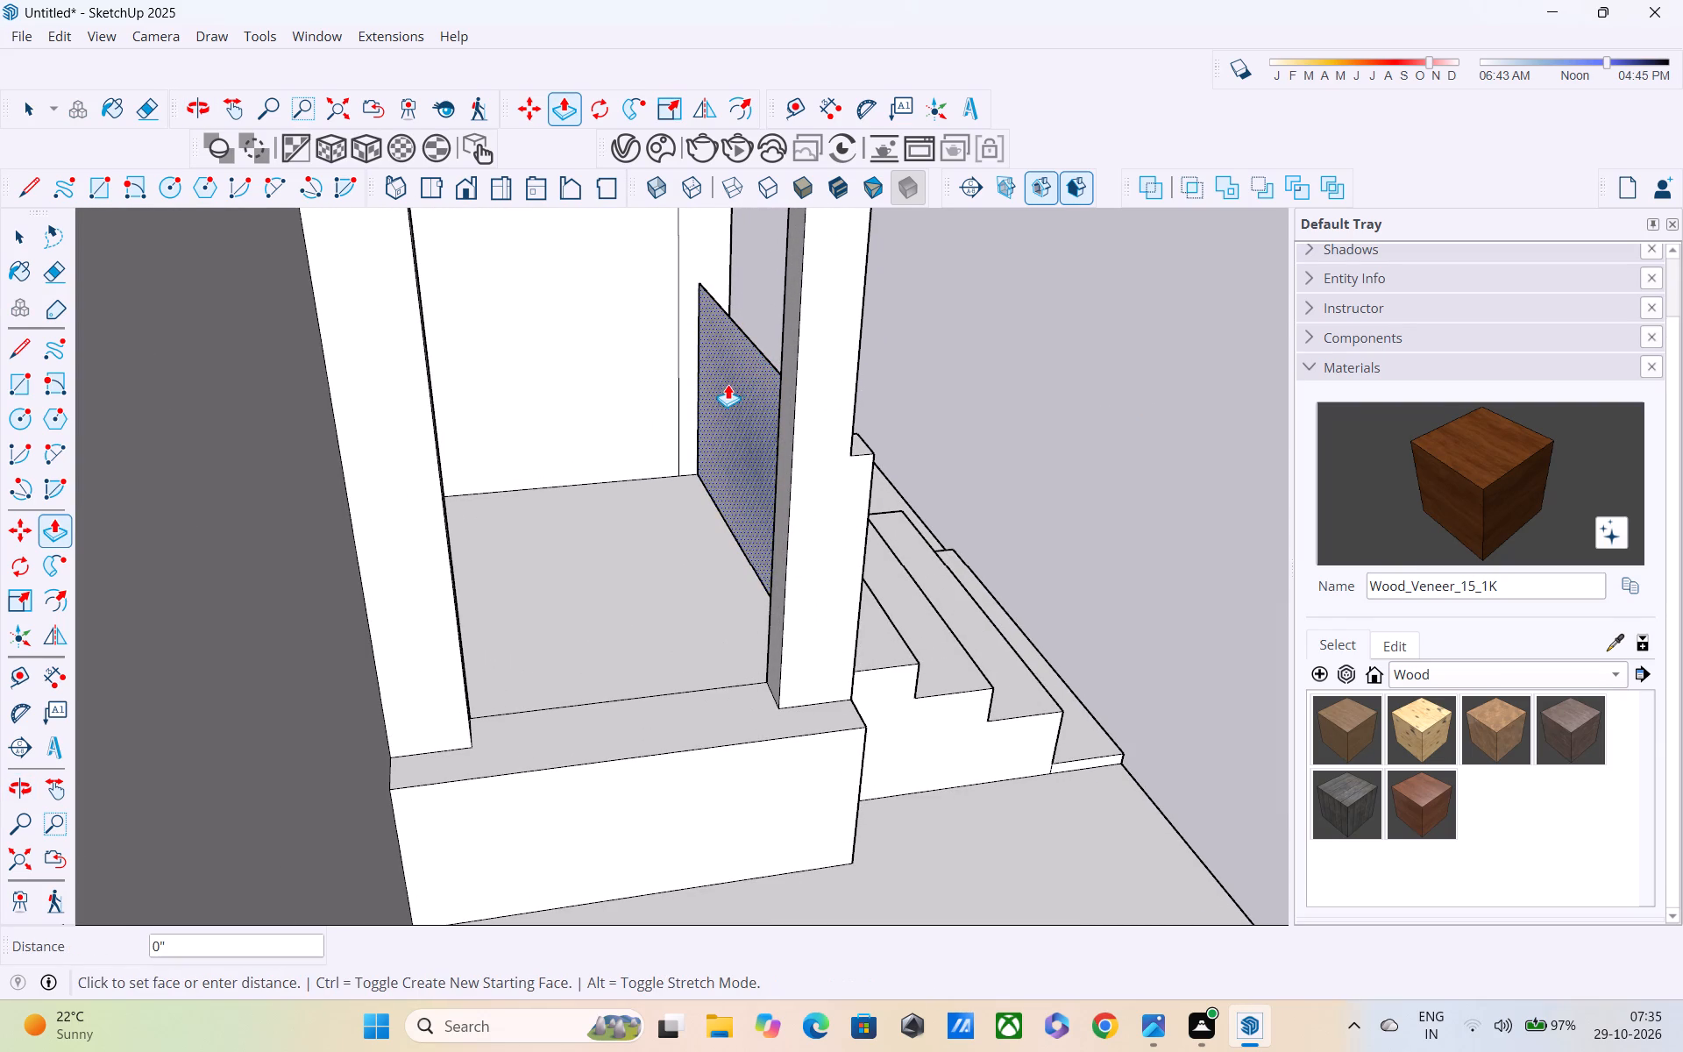
key(Escape)
drag(735, 376, 707, 411)
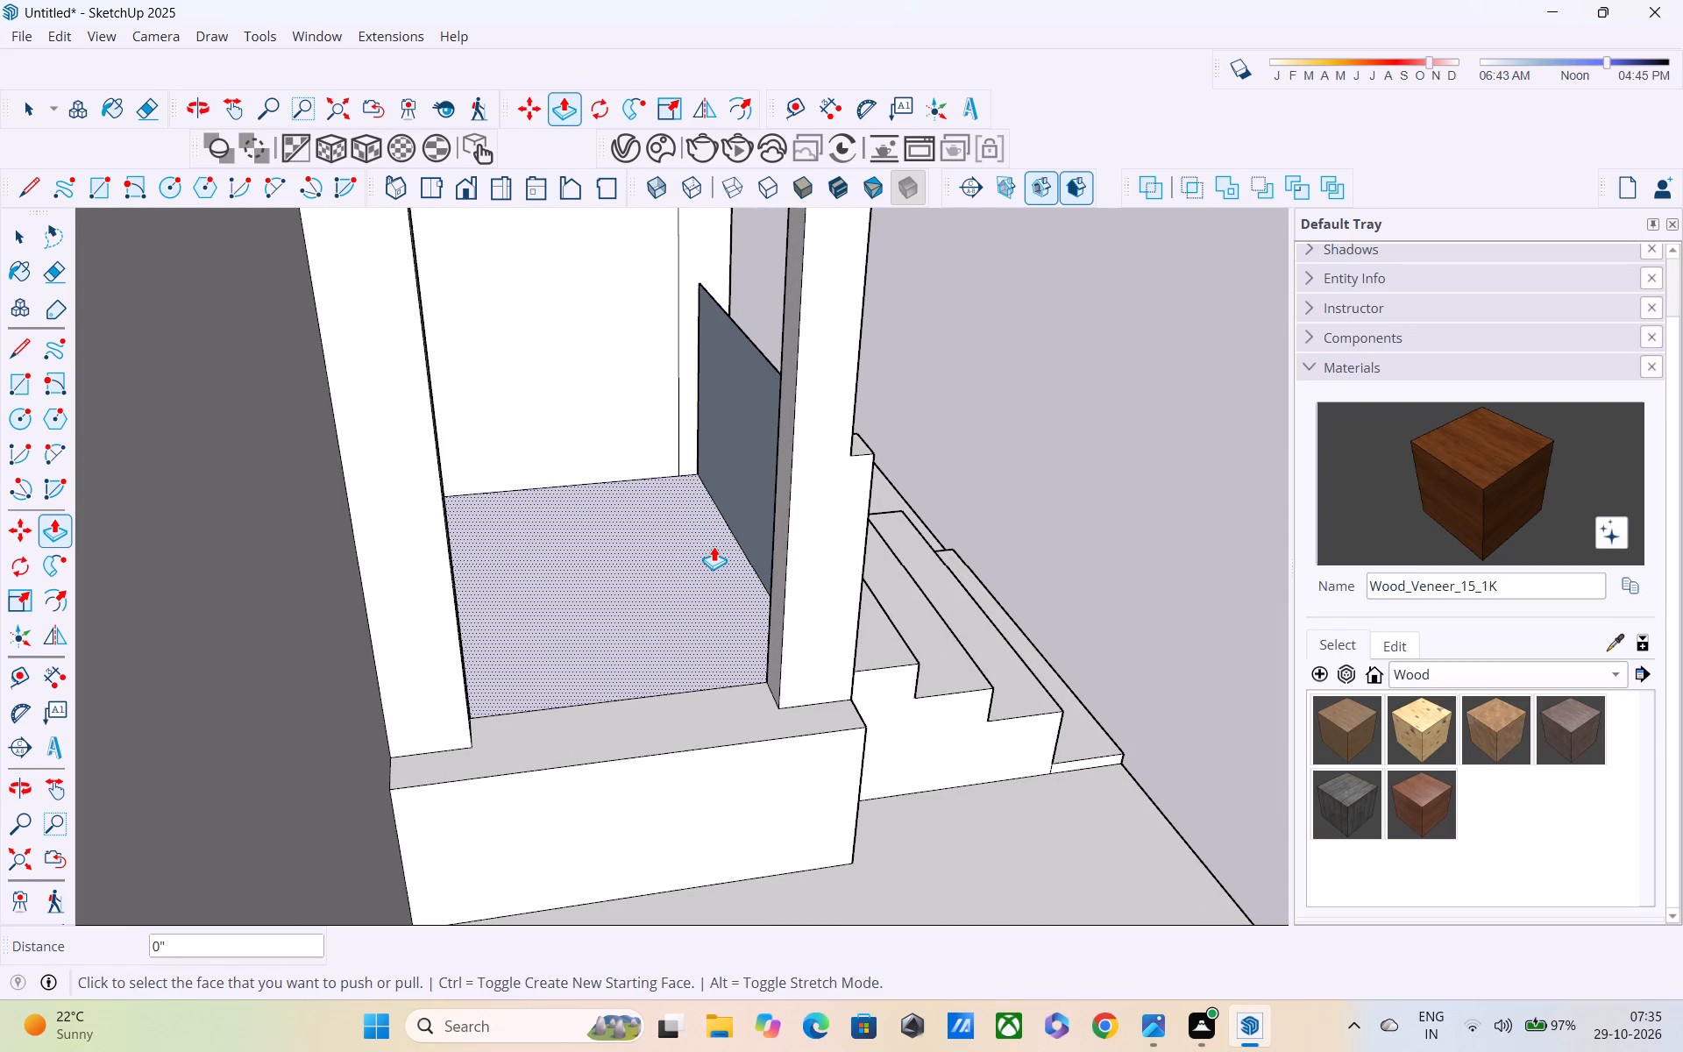
key(ctrl+z)
key(ctrl+z)
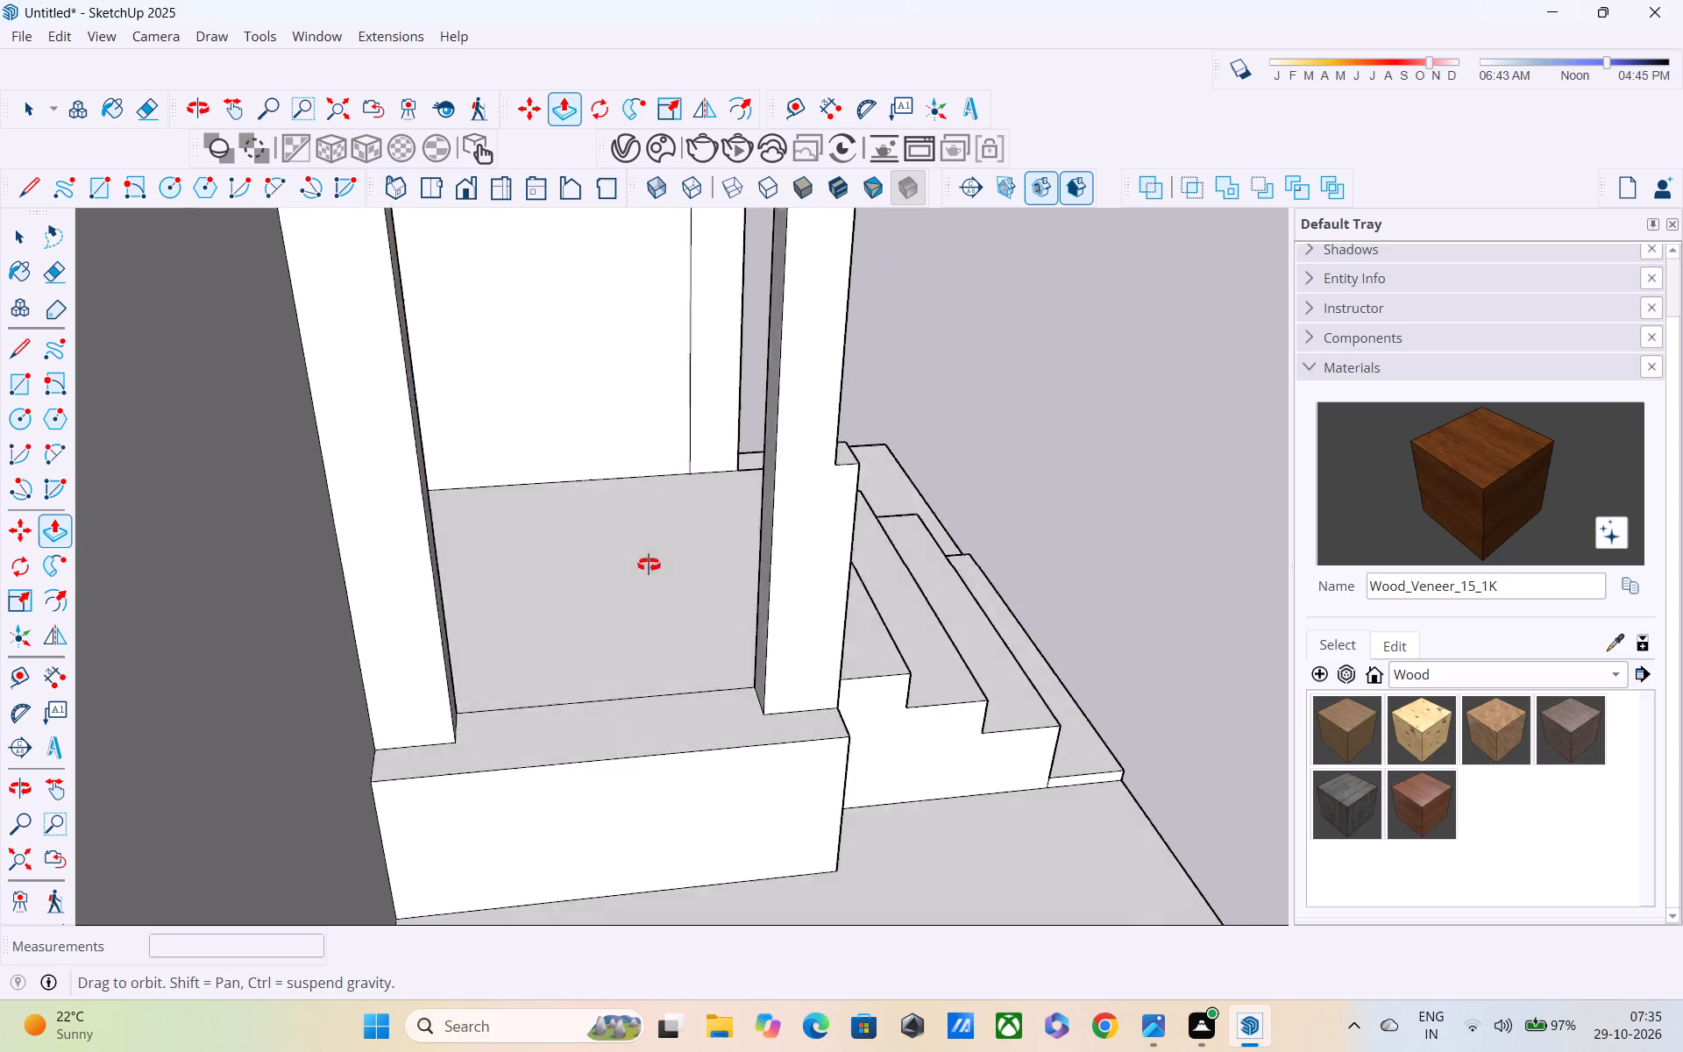
Erase the leftover vertical edge on the side wall opposite the low post, beside the landing.
scroll(894, 519, up, 4)
middle_drag(839, 511, 835, 584)
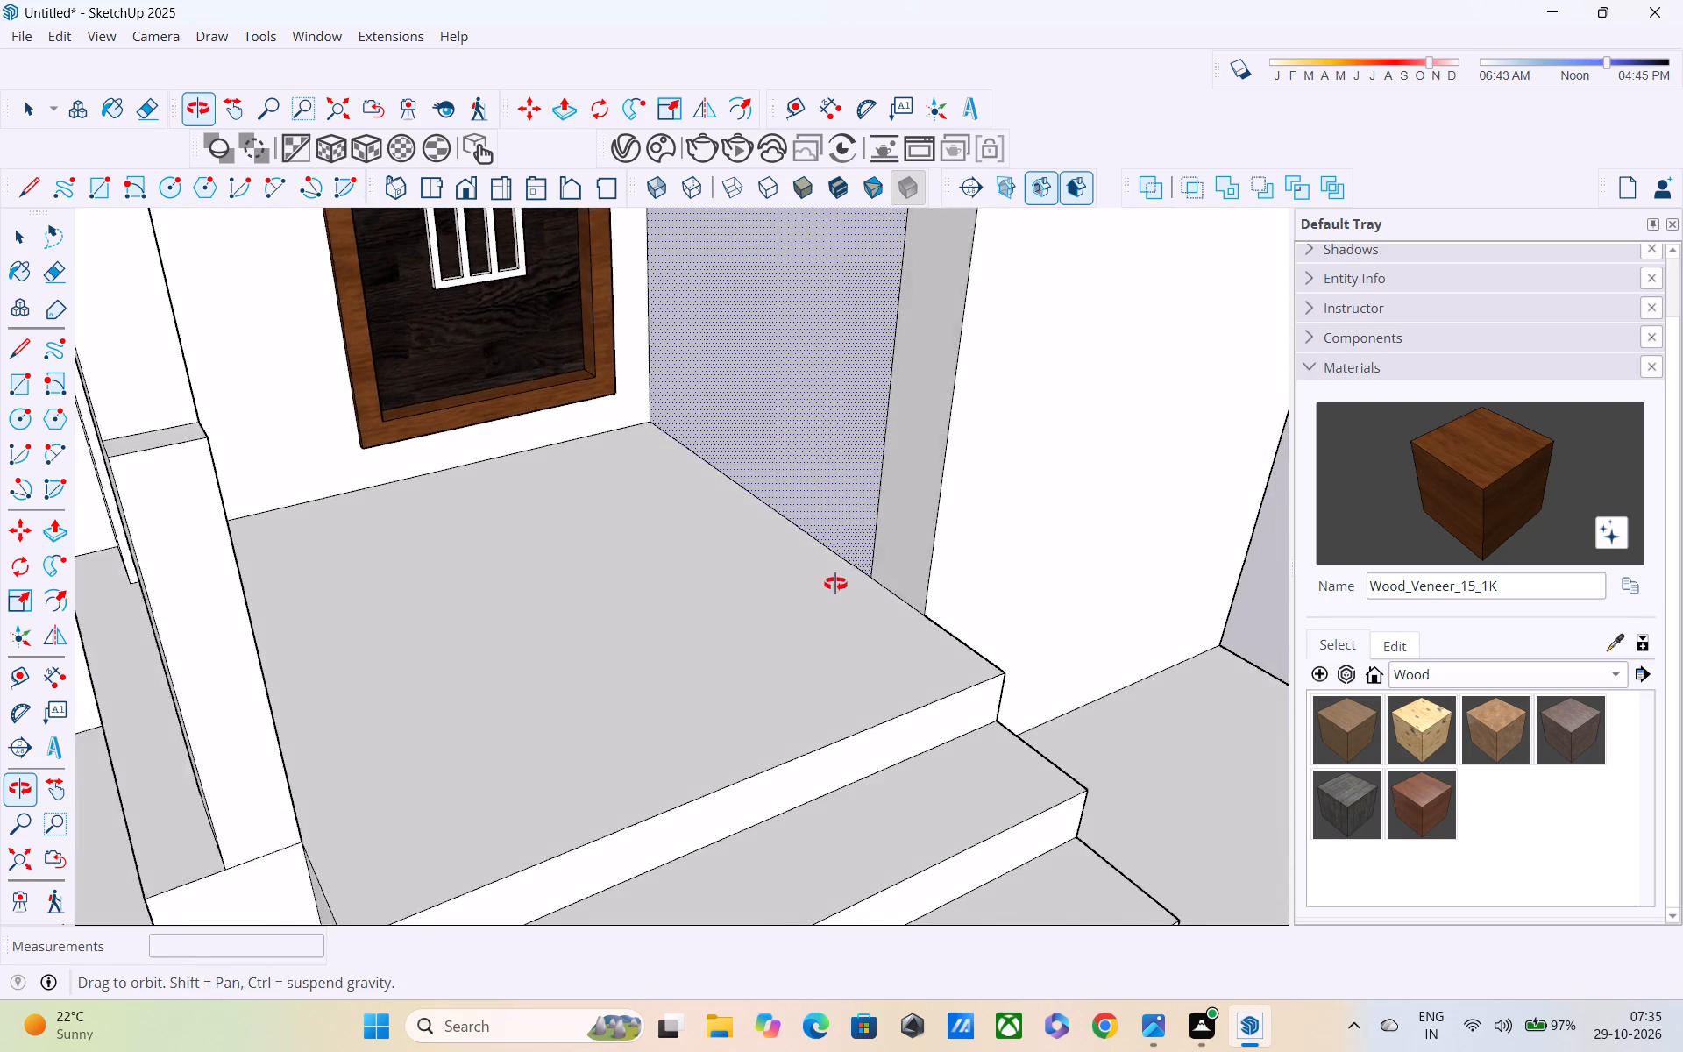
middle_drag(835, 584, 895, 544)
key(e)
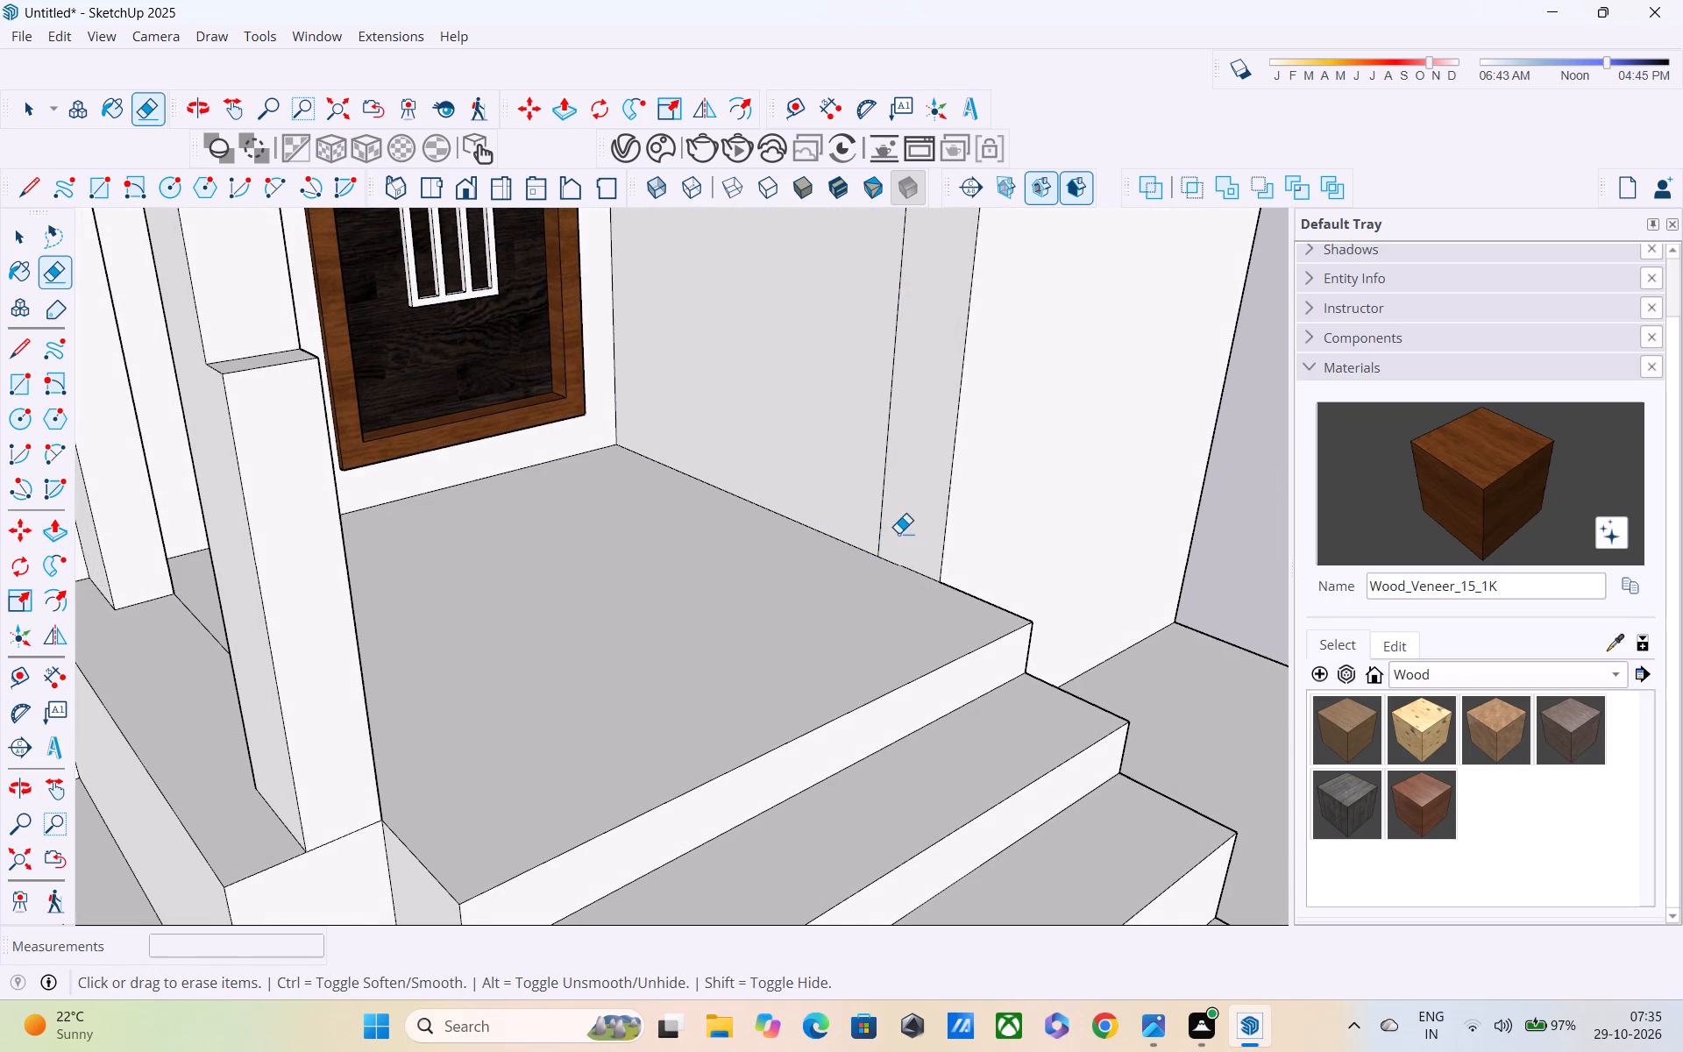
middle_drag(898, 533, 1065, 549)
click(896, 316)
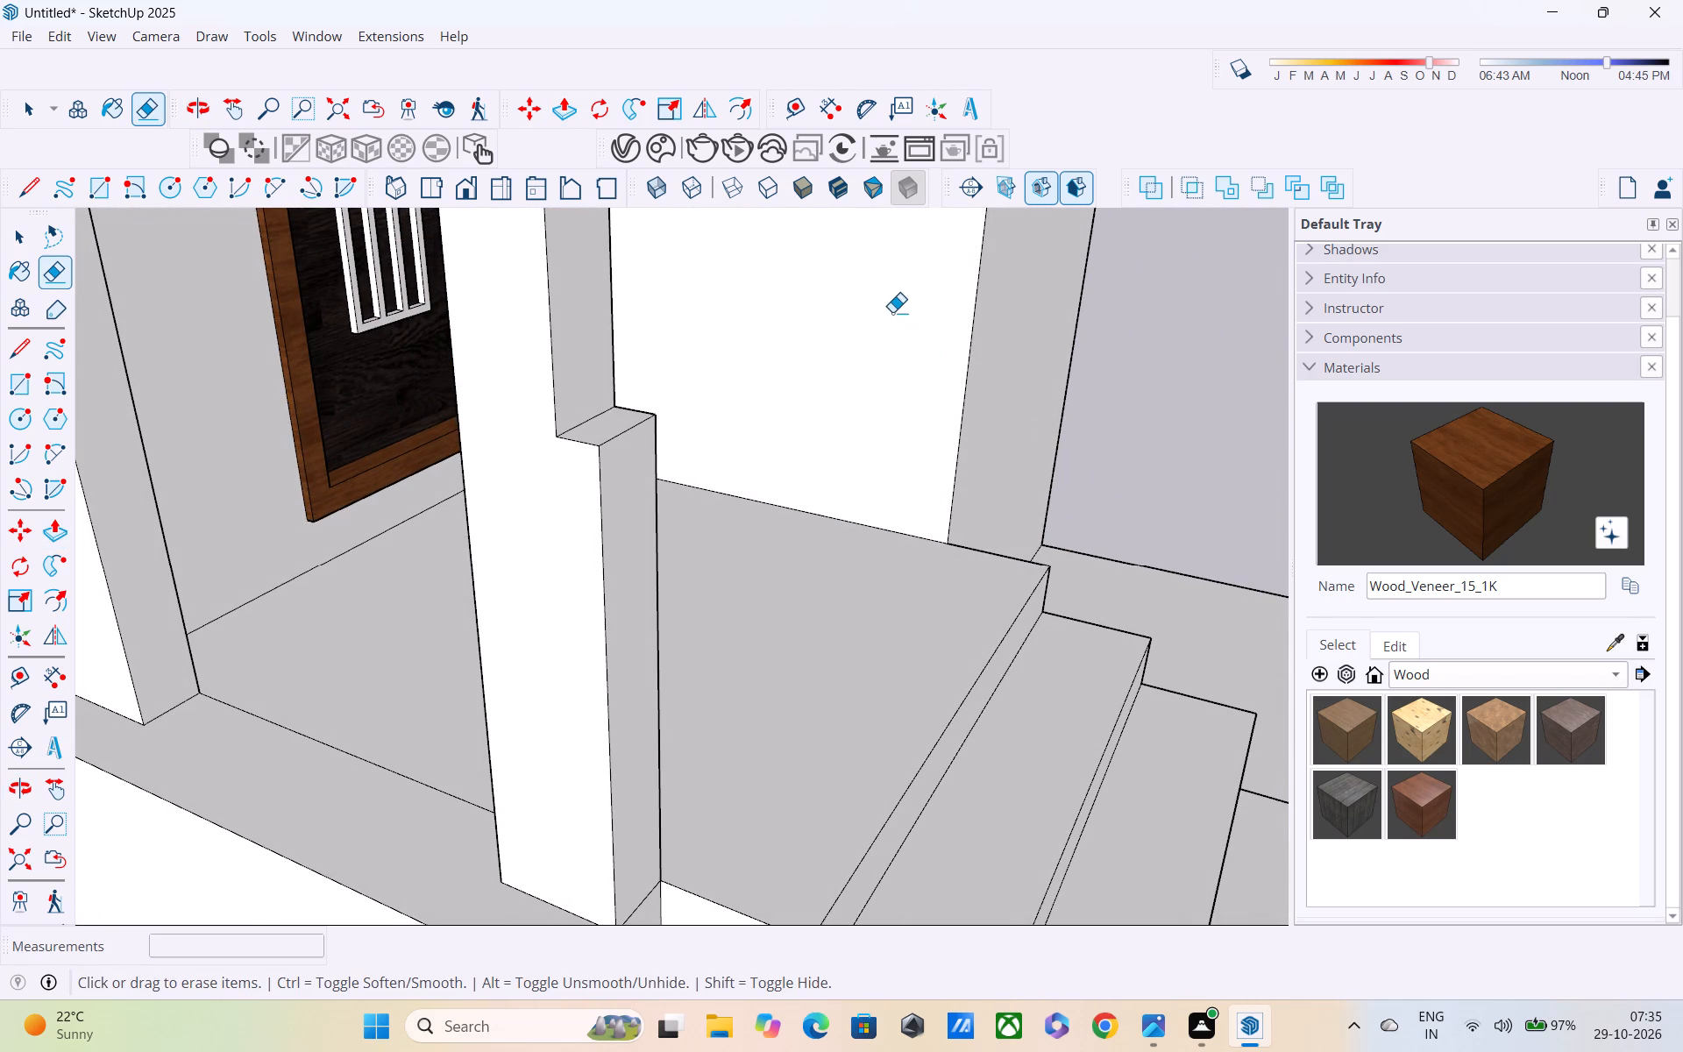
Examine the entrance posts, steps and overhanging slab from several sides and from above.
scroll(892, 312, down, 4)
middle_drag(891, 404, 223, 325)
scroll(223, 325, up, 1)
scroll(238, 323, down, 5)
scroll(317, 359, up, 1)
middle_drag(318, 359, 810, 380)
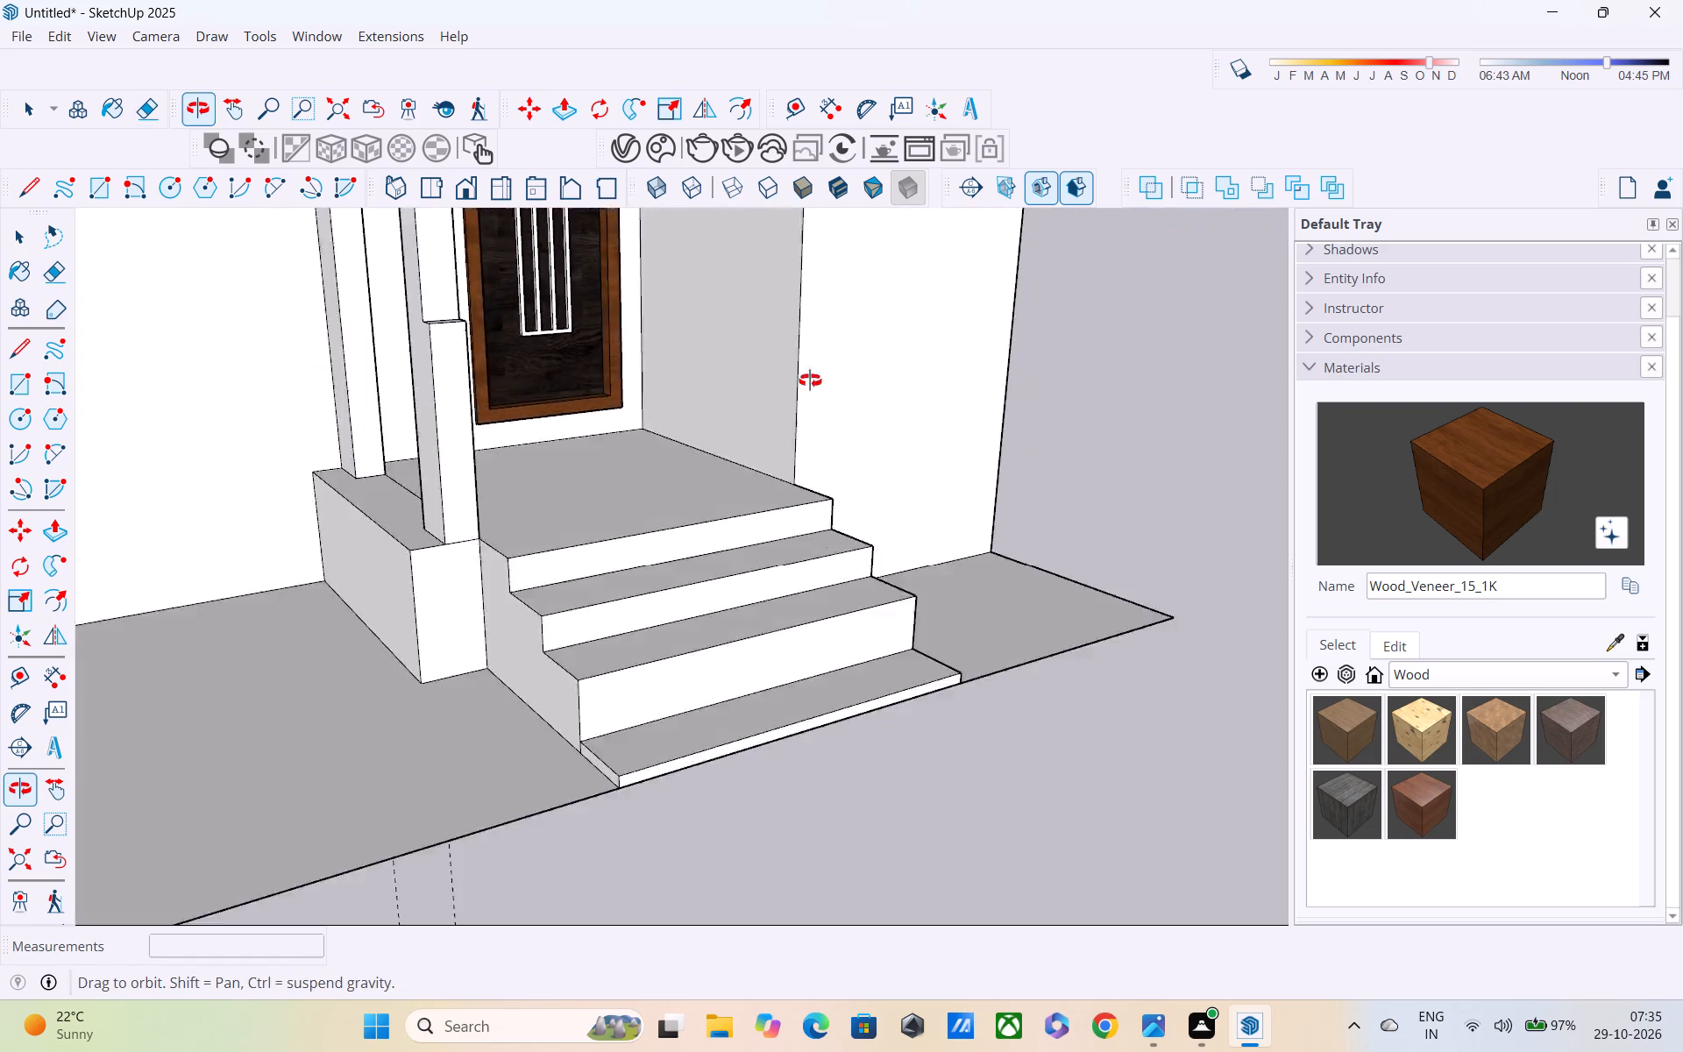
middle_drag(810, 380, 1005, 331)
scroll(974, 339, down, 3)
scroll(335, 693, up, 1)
scroll(477, 607, down, 3)
middle_drag(536, 587, 560, 609)
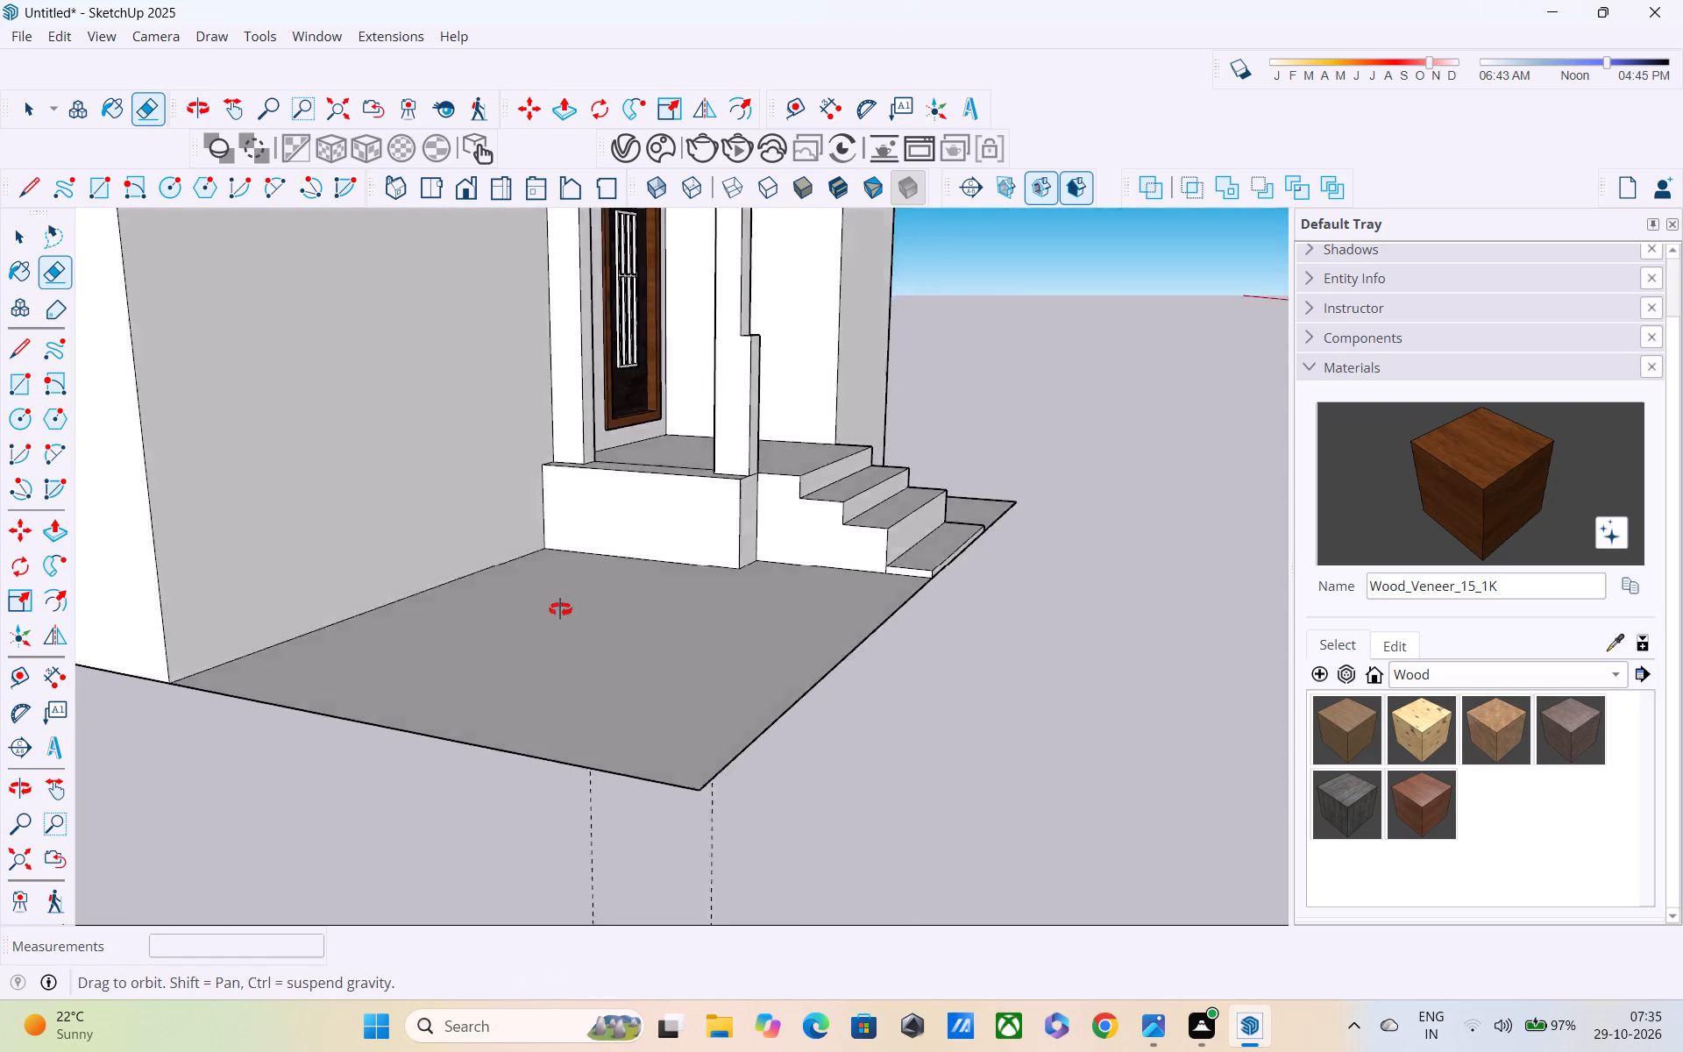
middle_drag(560, 609, 630, 864)
scroll(643, 529, up, 3)
middle_drag(645, 536, 606, 380)
scroll(714, 587, down, 5)
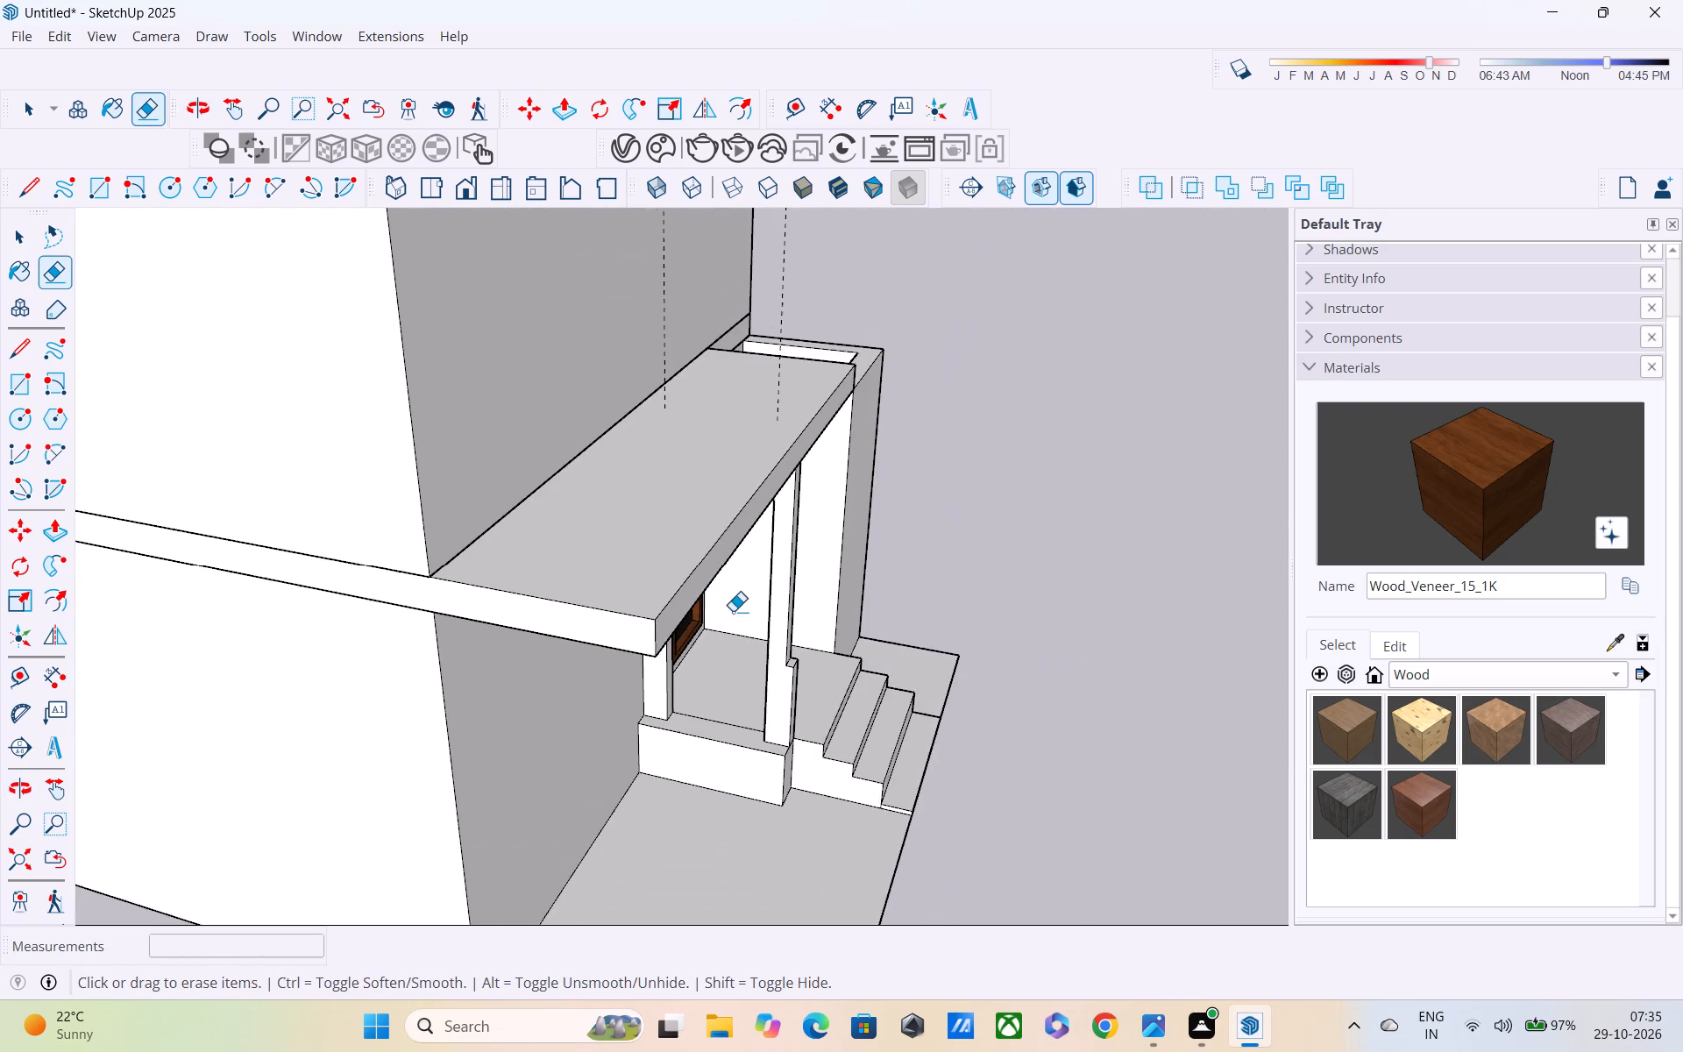
shift+middle_drag(738, 619, 724, 494)
middle_drag(873, 518, 436, 363)
scroll(435, 362, up, 1)
scroll(621, 420, down, 1)
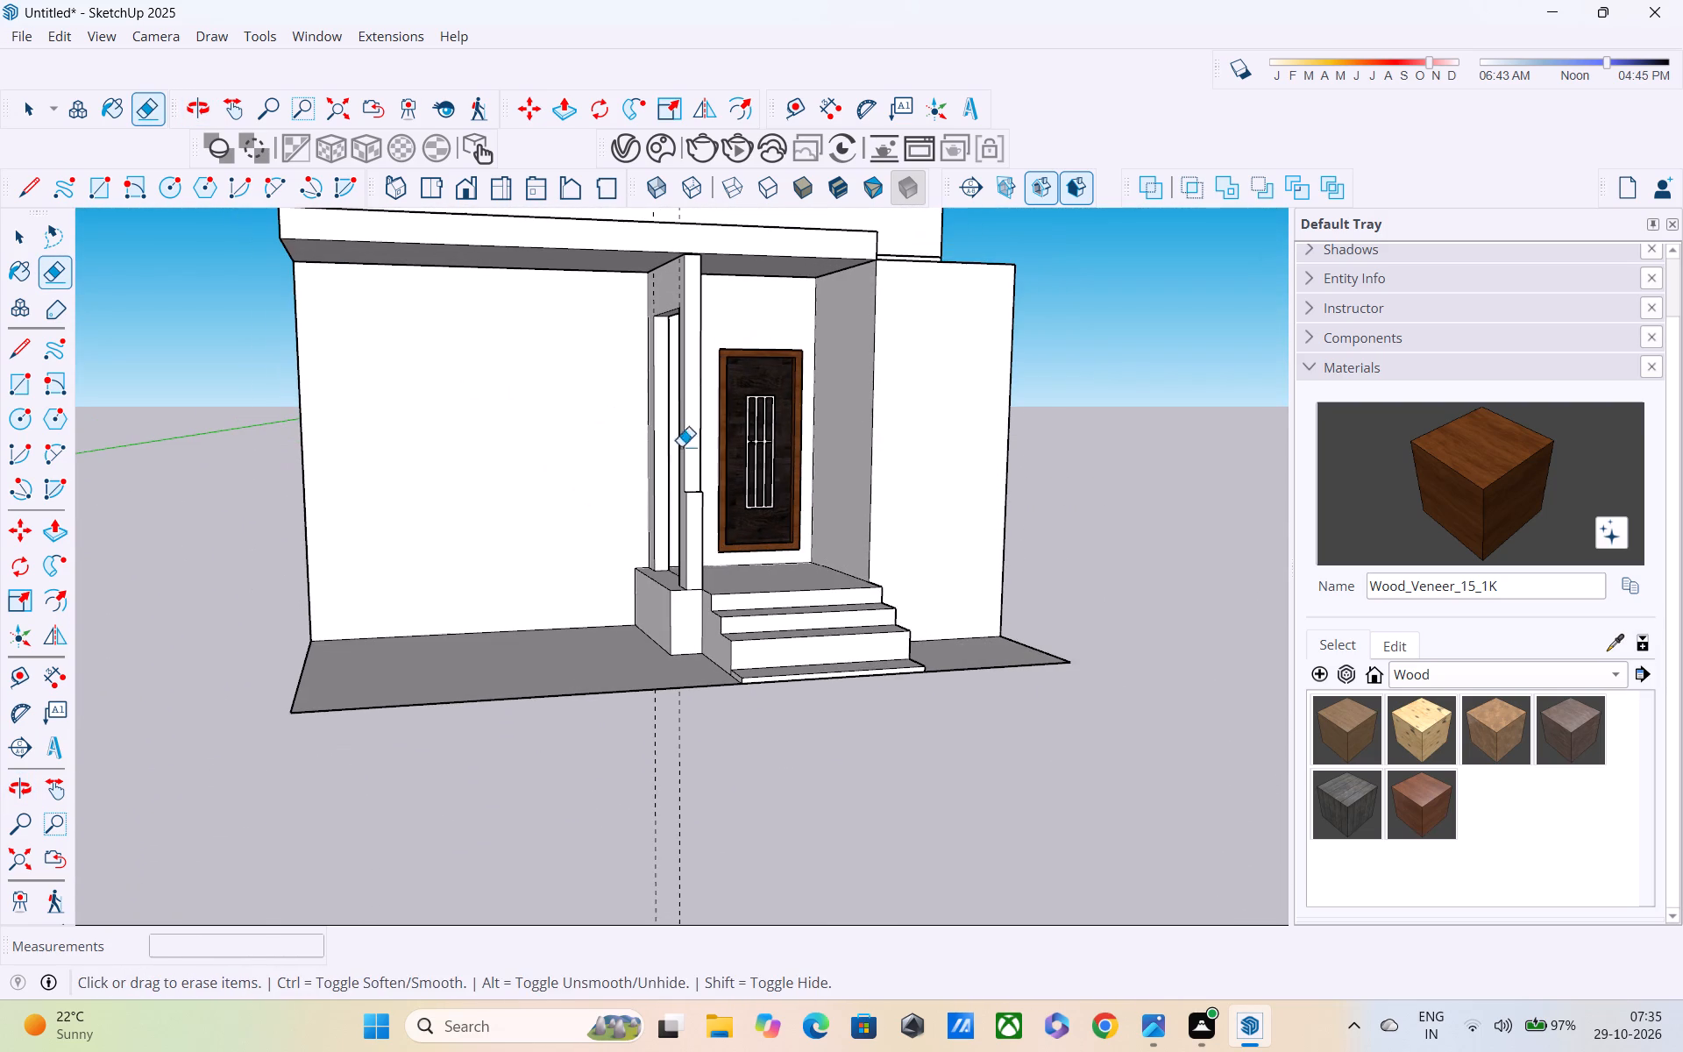
Draw an upright 5'6" by 3' rectangle across the landing, from where the low post's top meets the tall post to the opposite wall.
middle_drag(769, 532, 138, 537)
scroll(553, 506, up, 8)
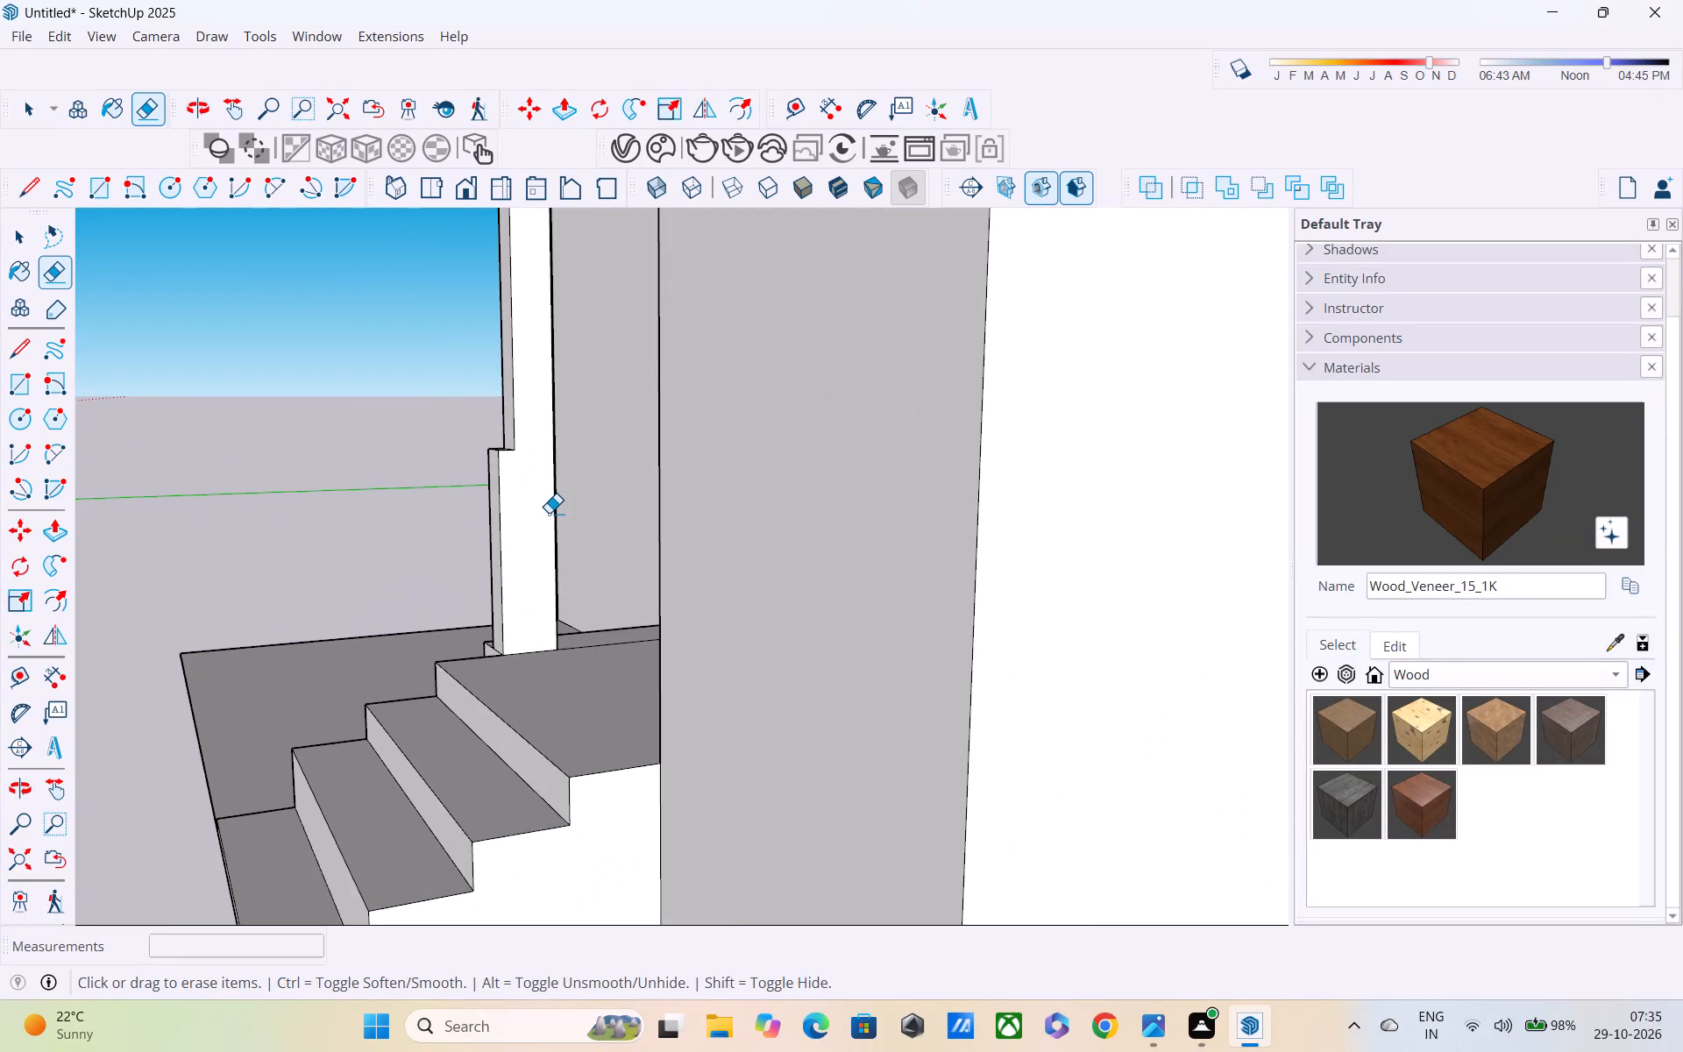
key(r)
scroll(546, 494, up, 1)
scroll(546, 494, down, 1)
scroll(546, 494, up, 2)
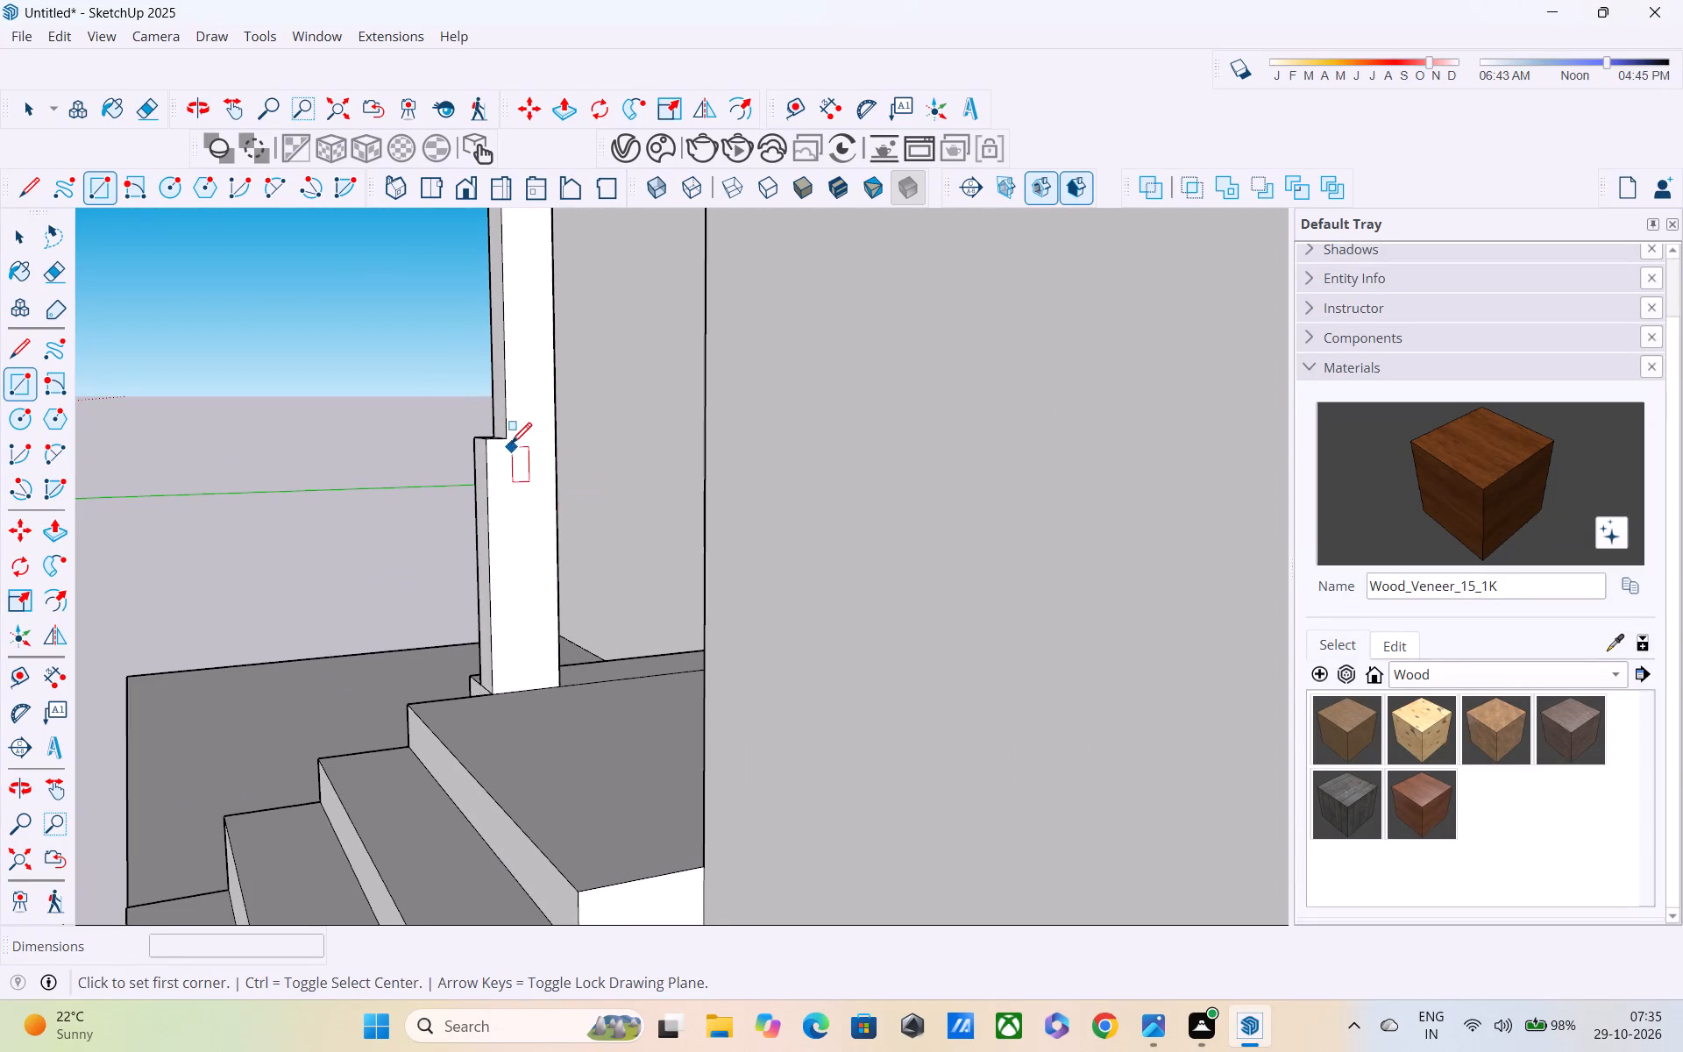
click(508, 444)
scroll(580, 686, down, 1)
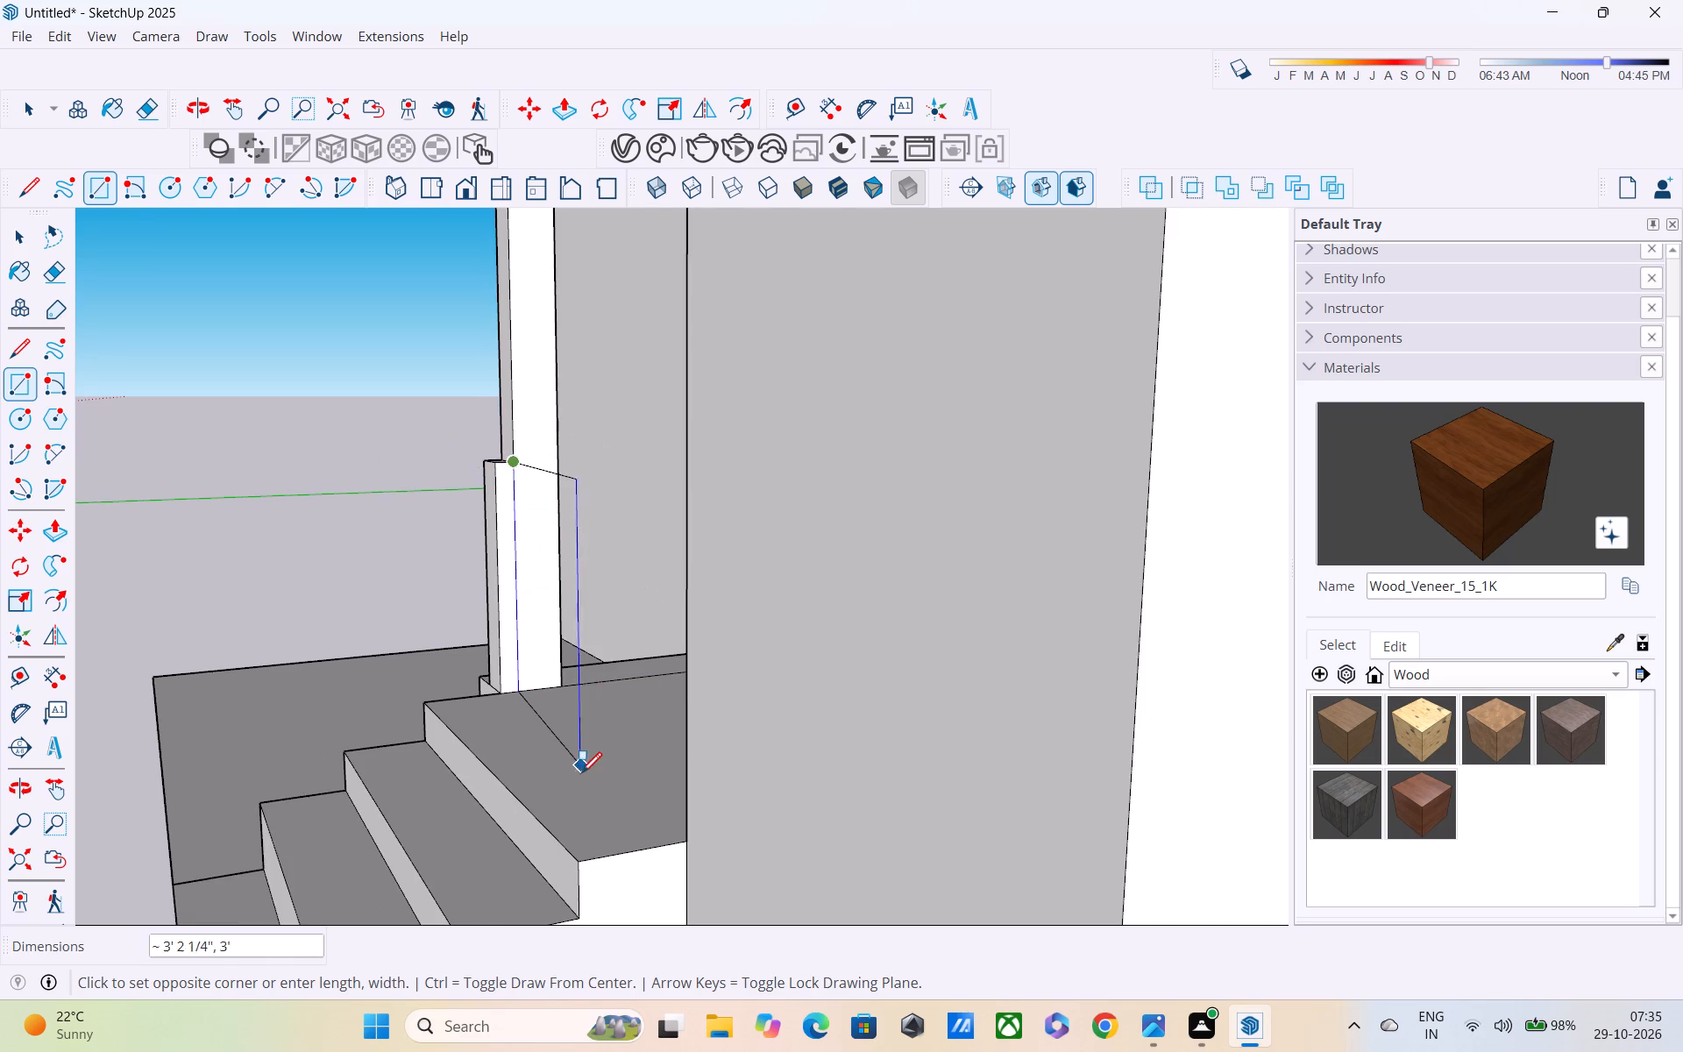
middle_drag(593, 790, 1405, 847)
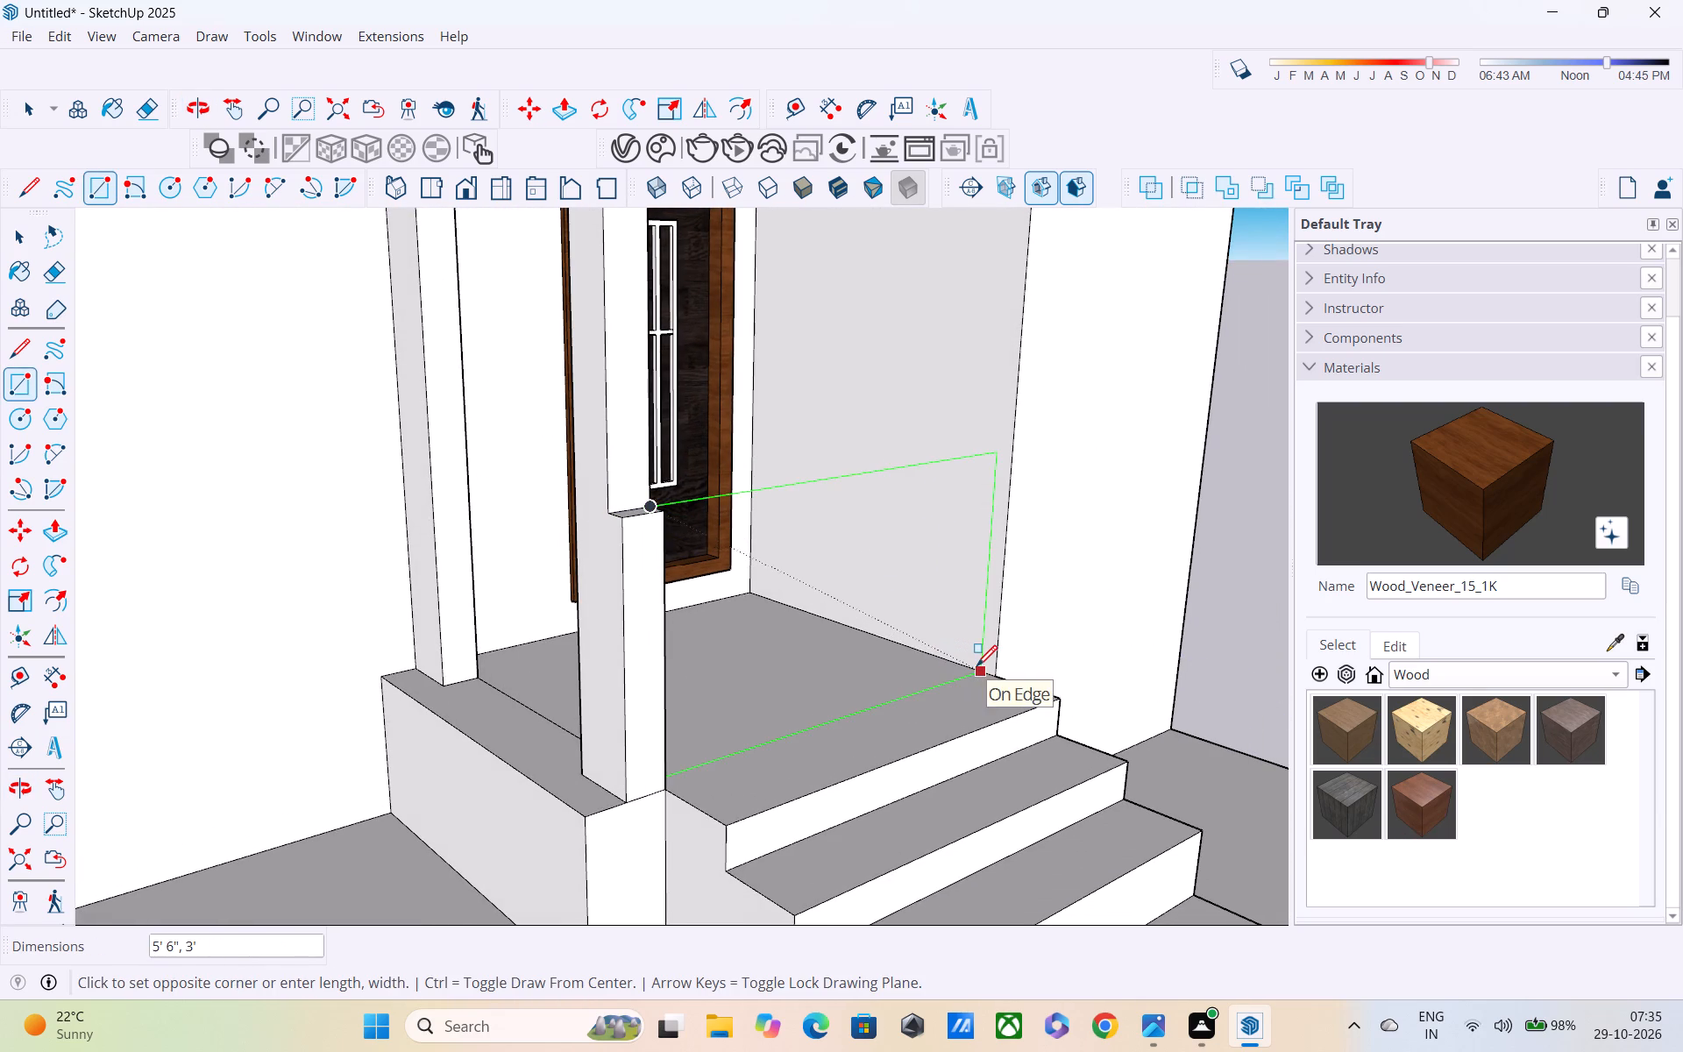
click(977, 668)
key(space)
Push/pull the upright panel's front face 2" toward the steps.
key(p)
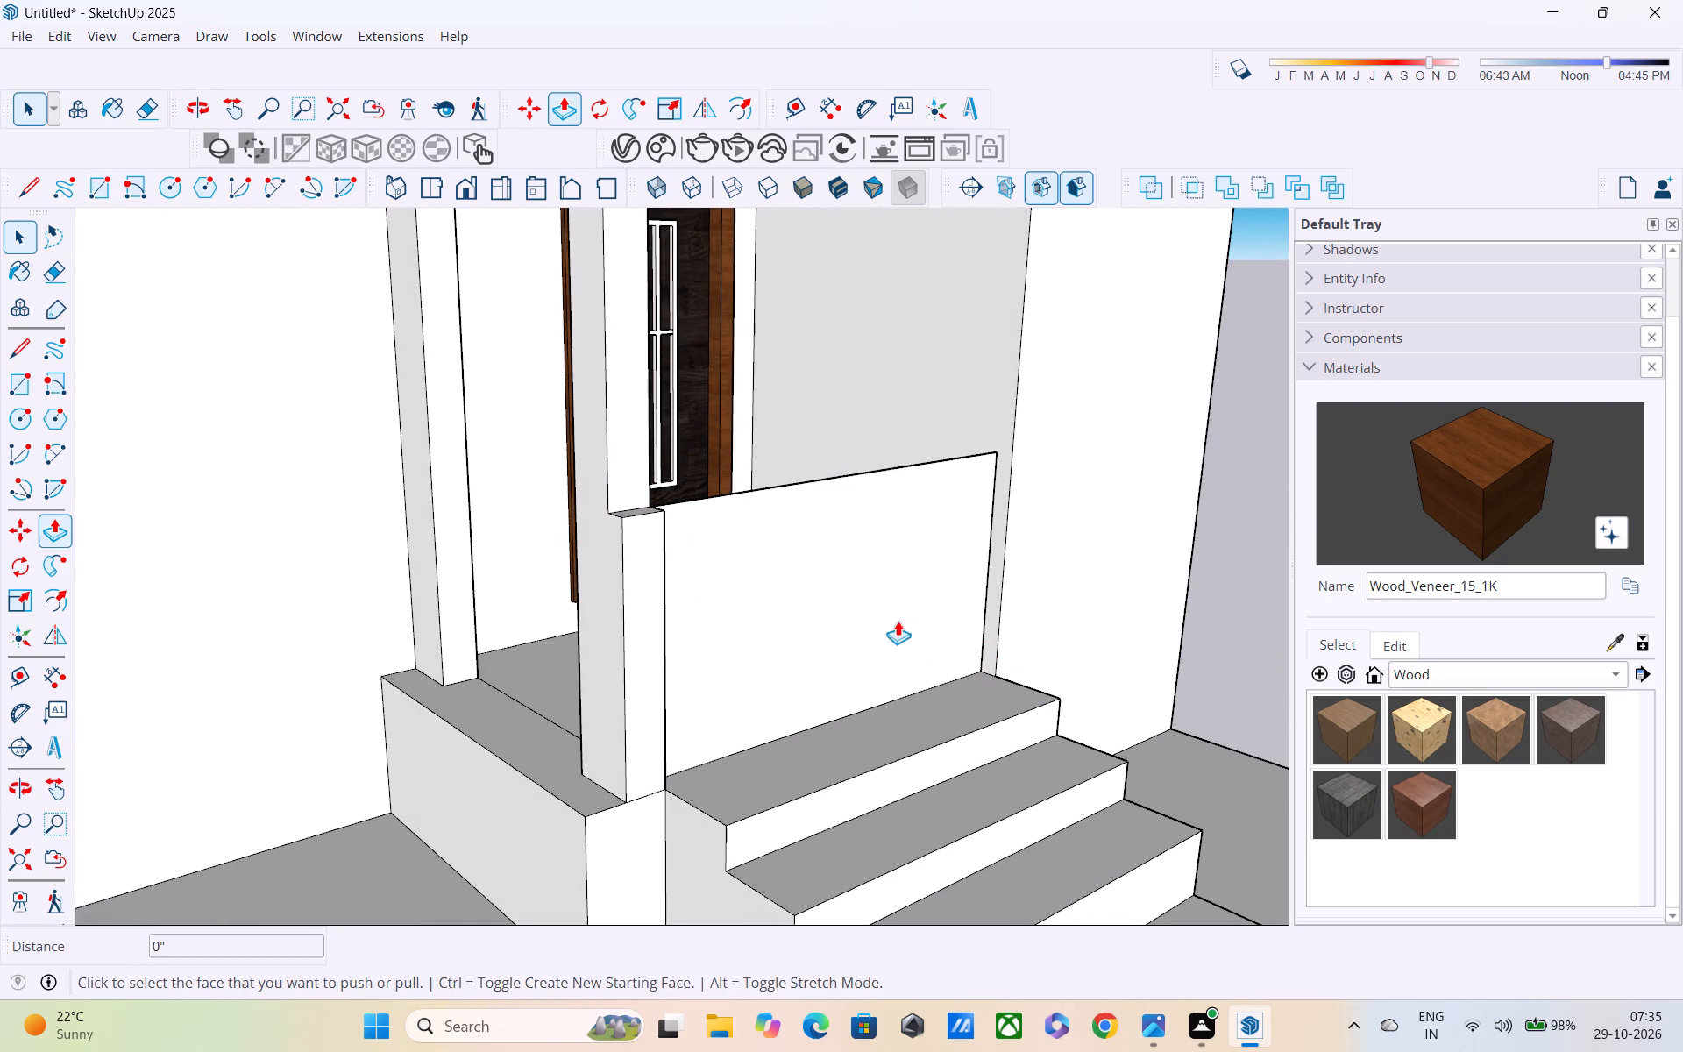
click(872, 597)
middle_drag(884, 620, 717, 835)
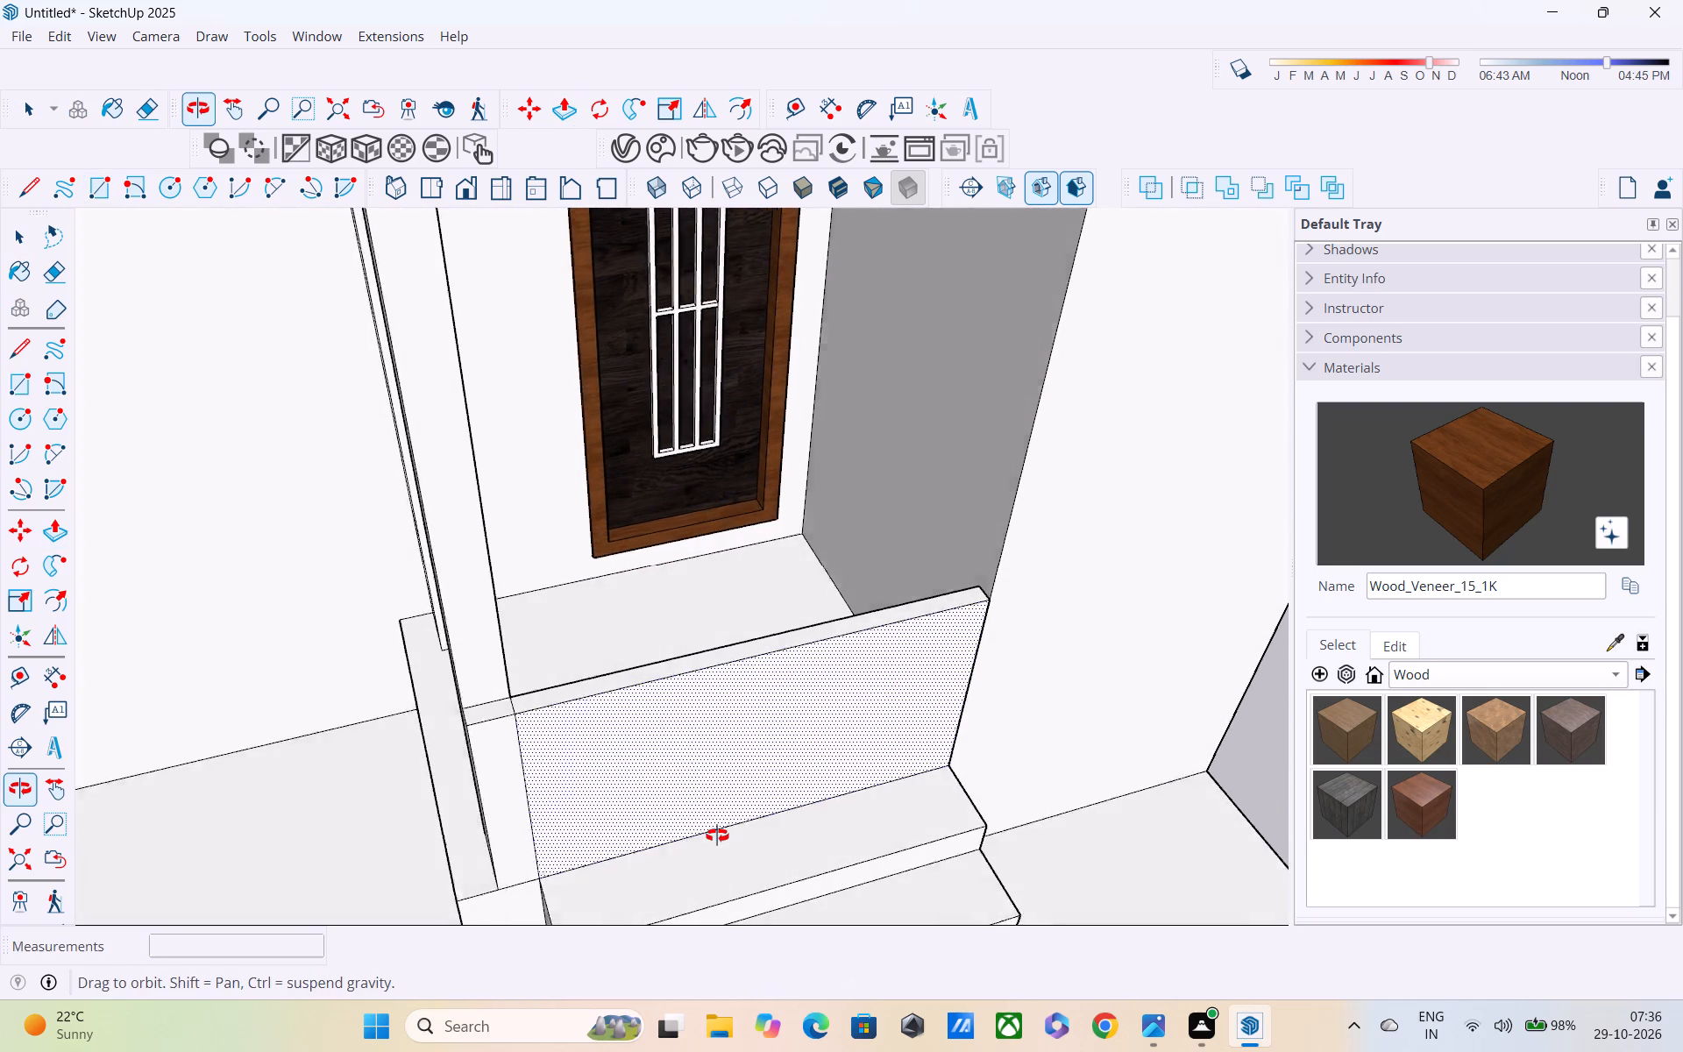
middle_drag(717, 835, 710, 835)
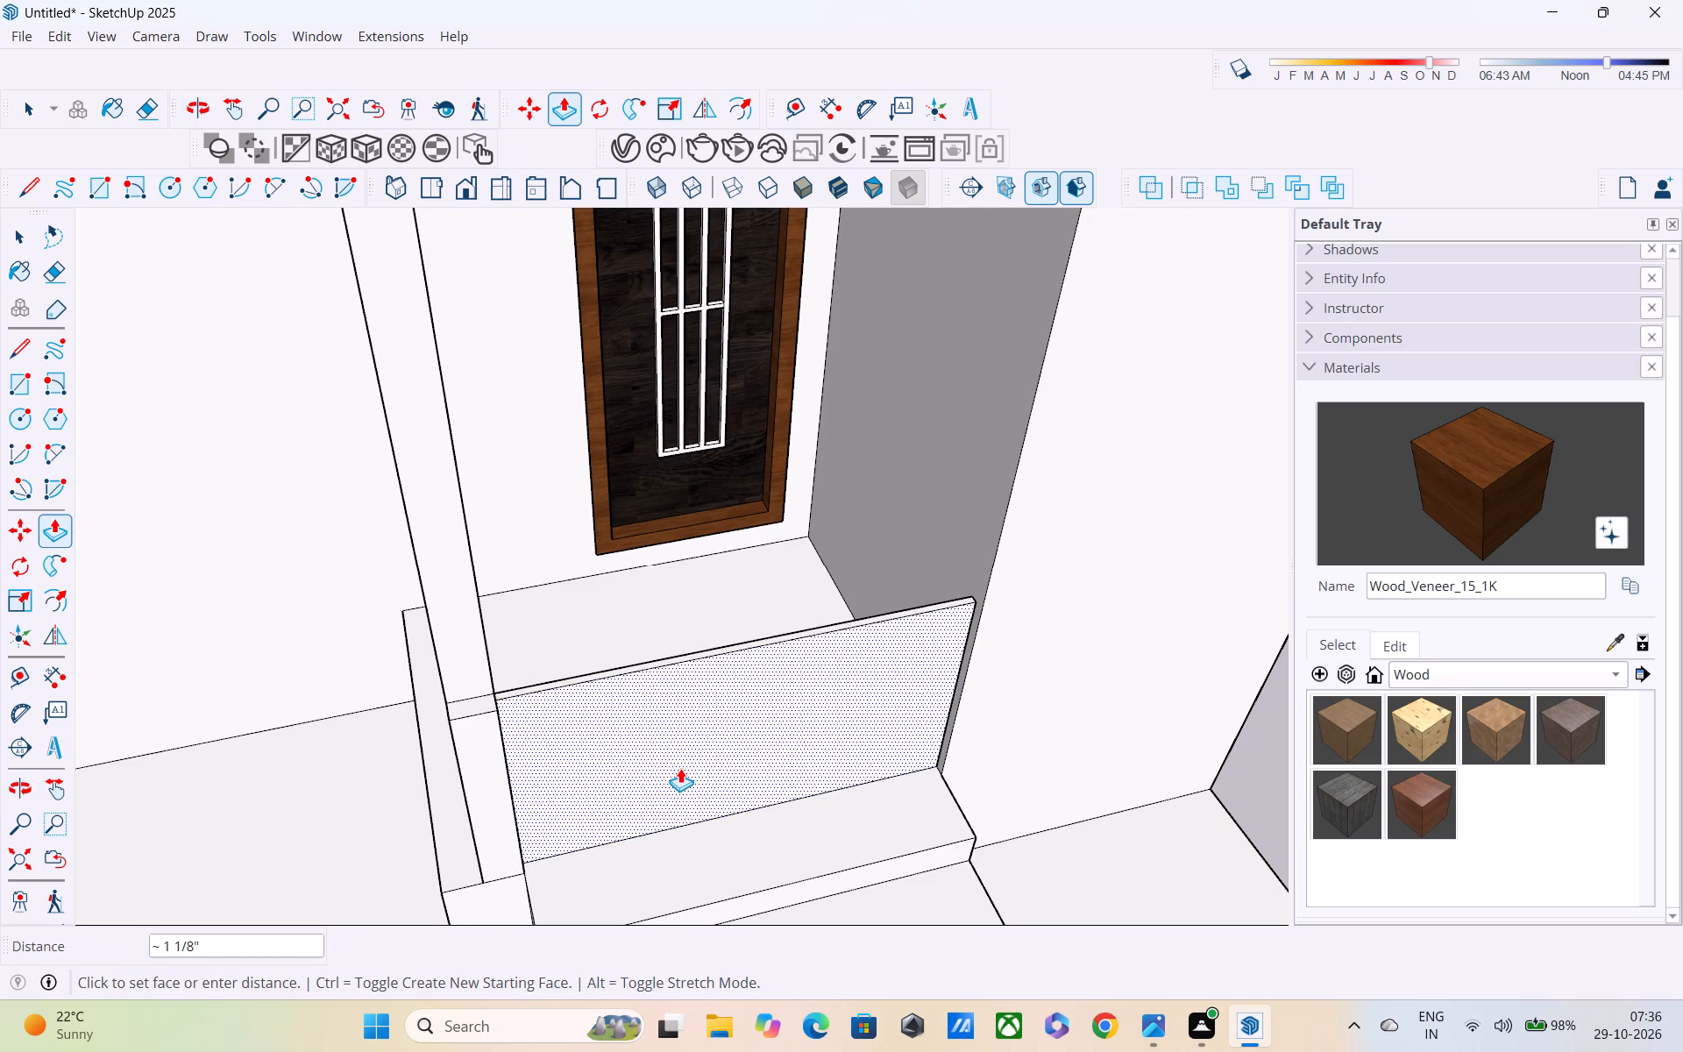
scroll(680, 768, up, 5)
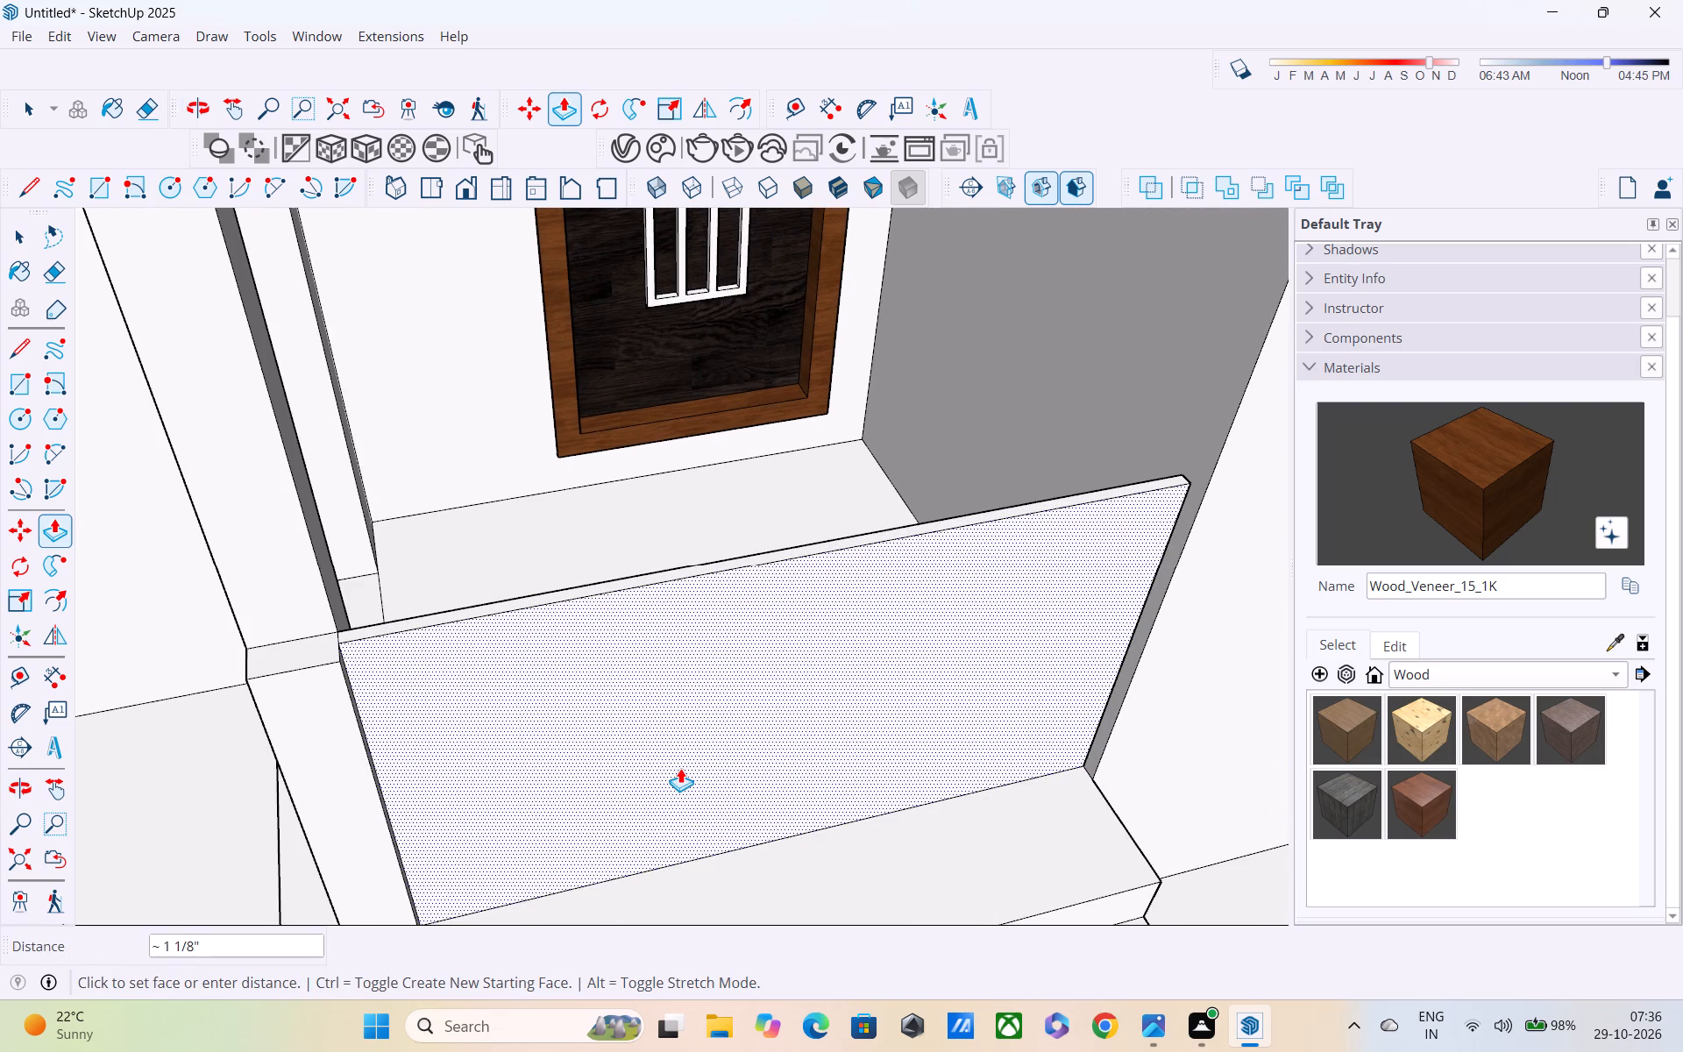
scroll(679, 767, up, 4)
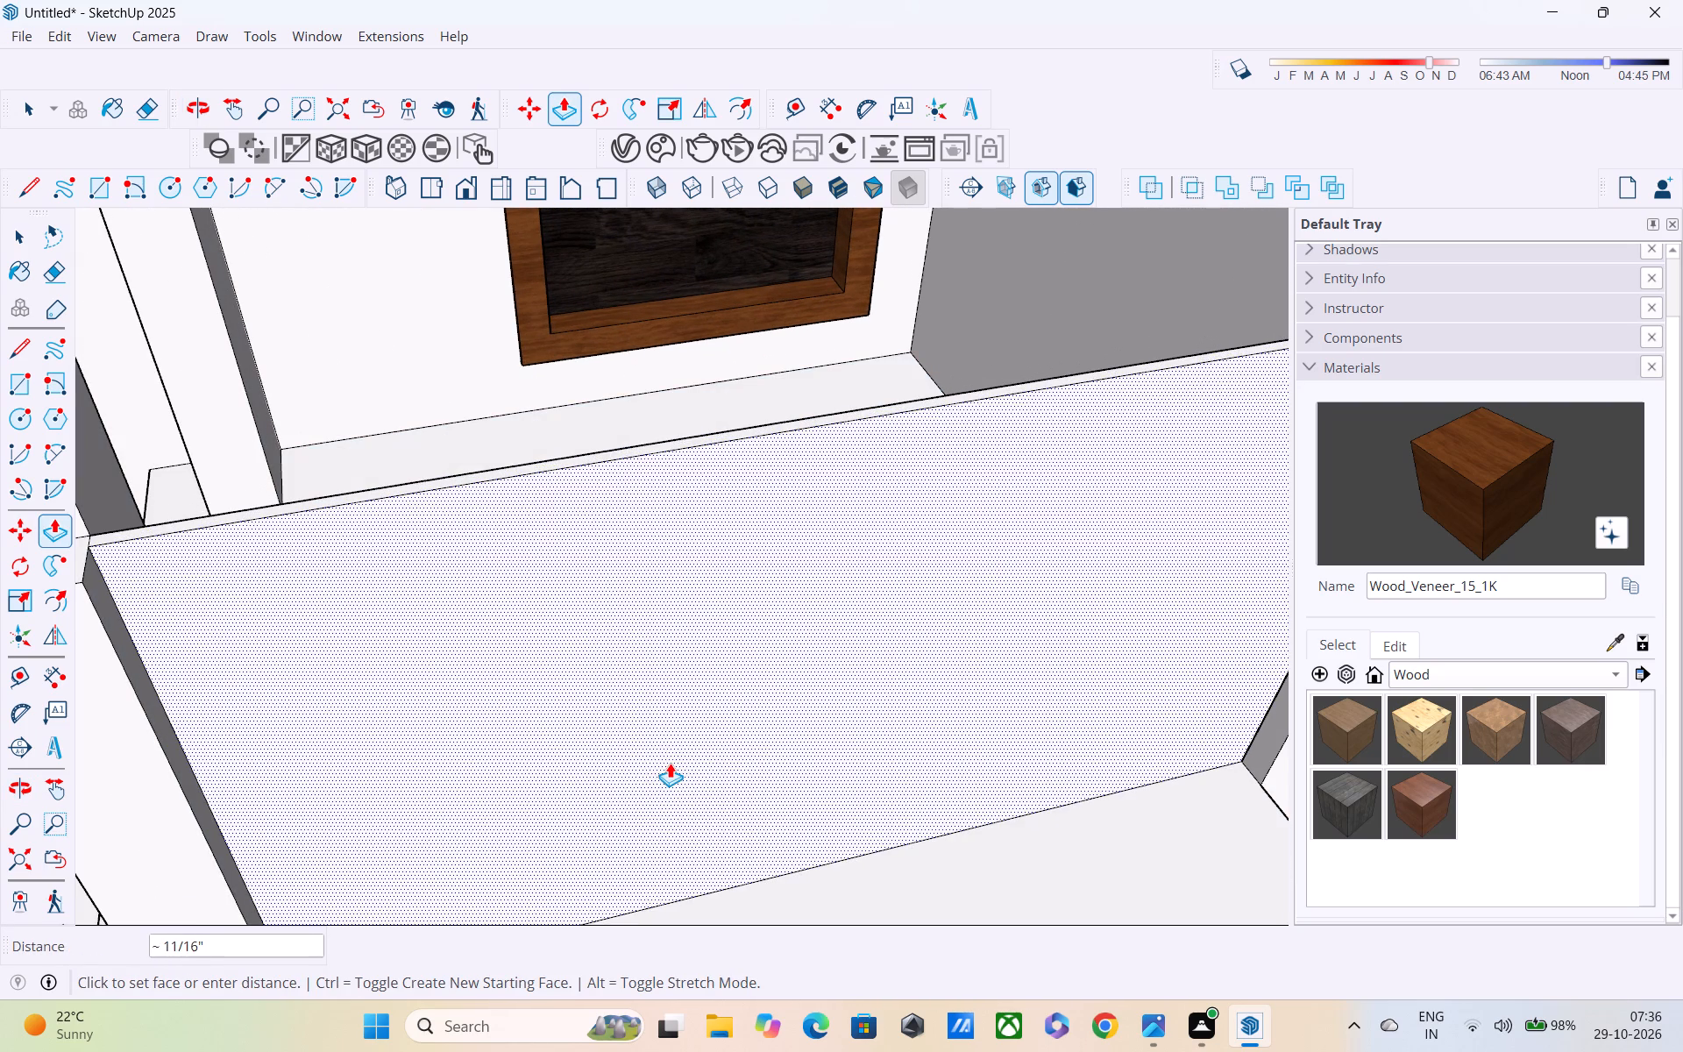
shift+middle_drag(670, 763, 735, 592)
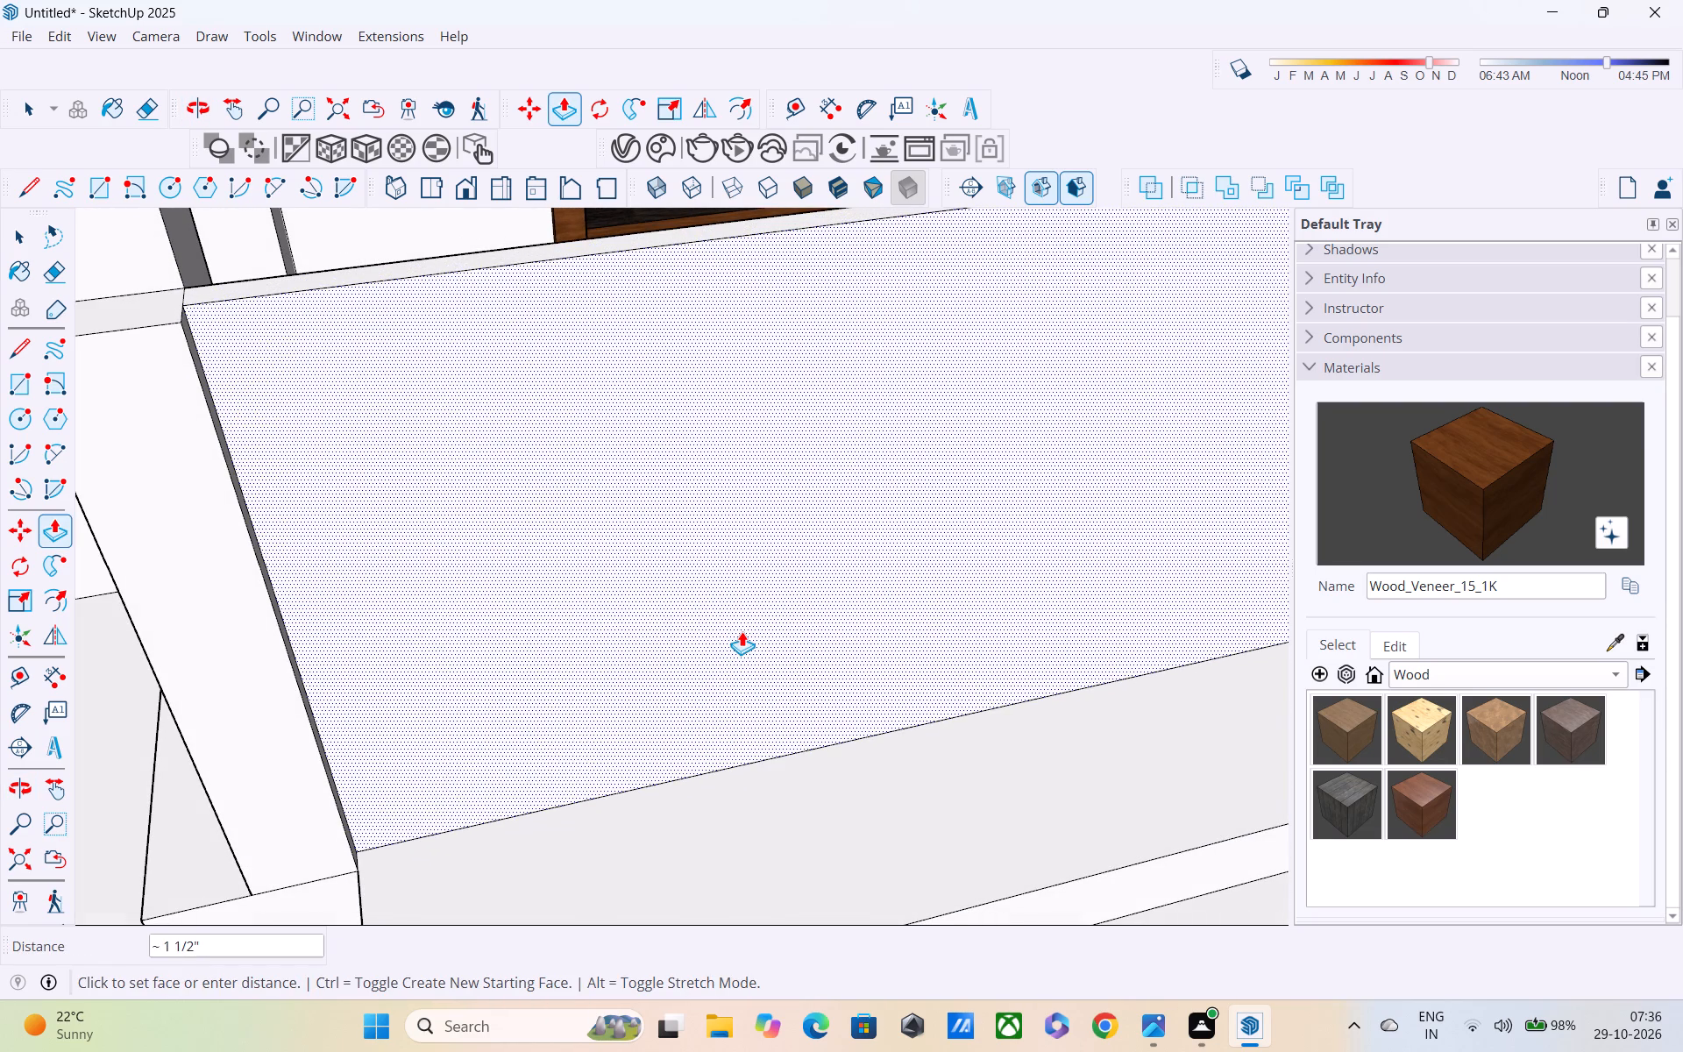
text(2")
key(Return)
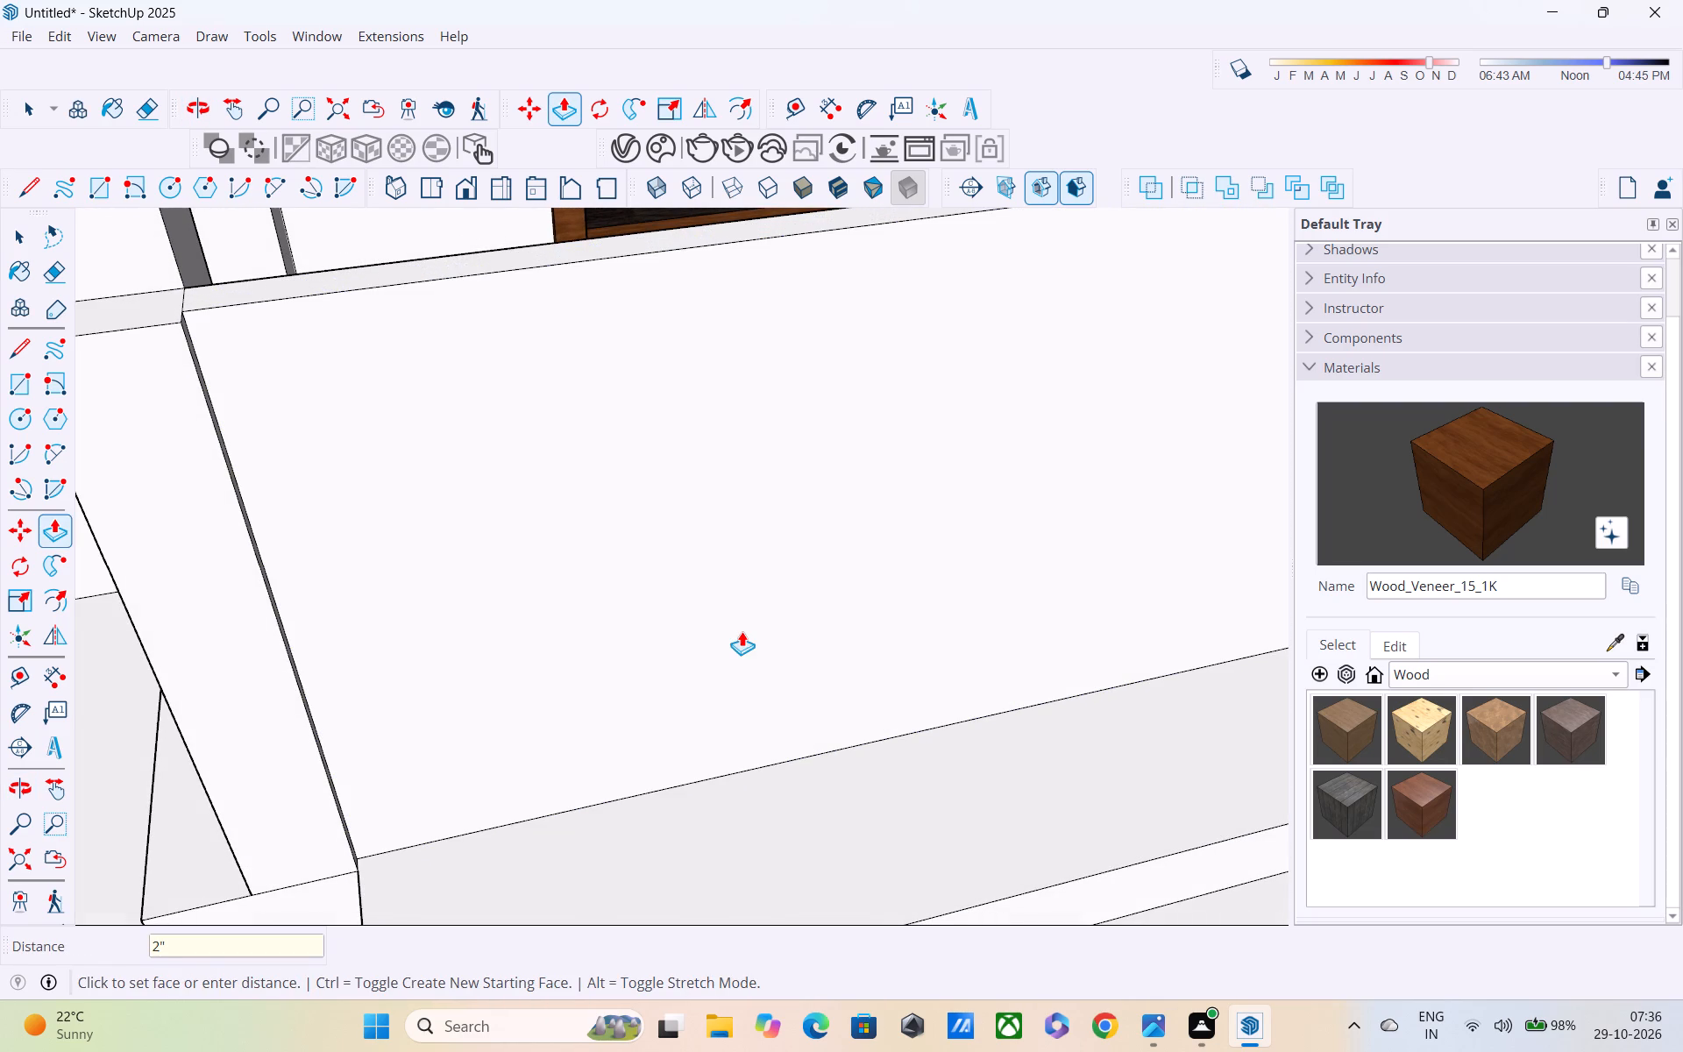
Draw a 3' vertical line on the panel's front face from its bottom edge midpoint to its top edge midpoint.
scroll(727, 622, down, 4)
middle_drag(446, 544, 905, 447)
scroll(908, 438, up, 1)
scroll(905, 428, down, 5)
middle_drag(902, 435, 902, 445)
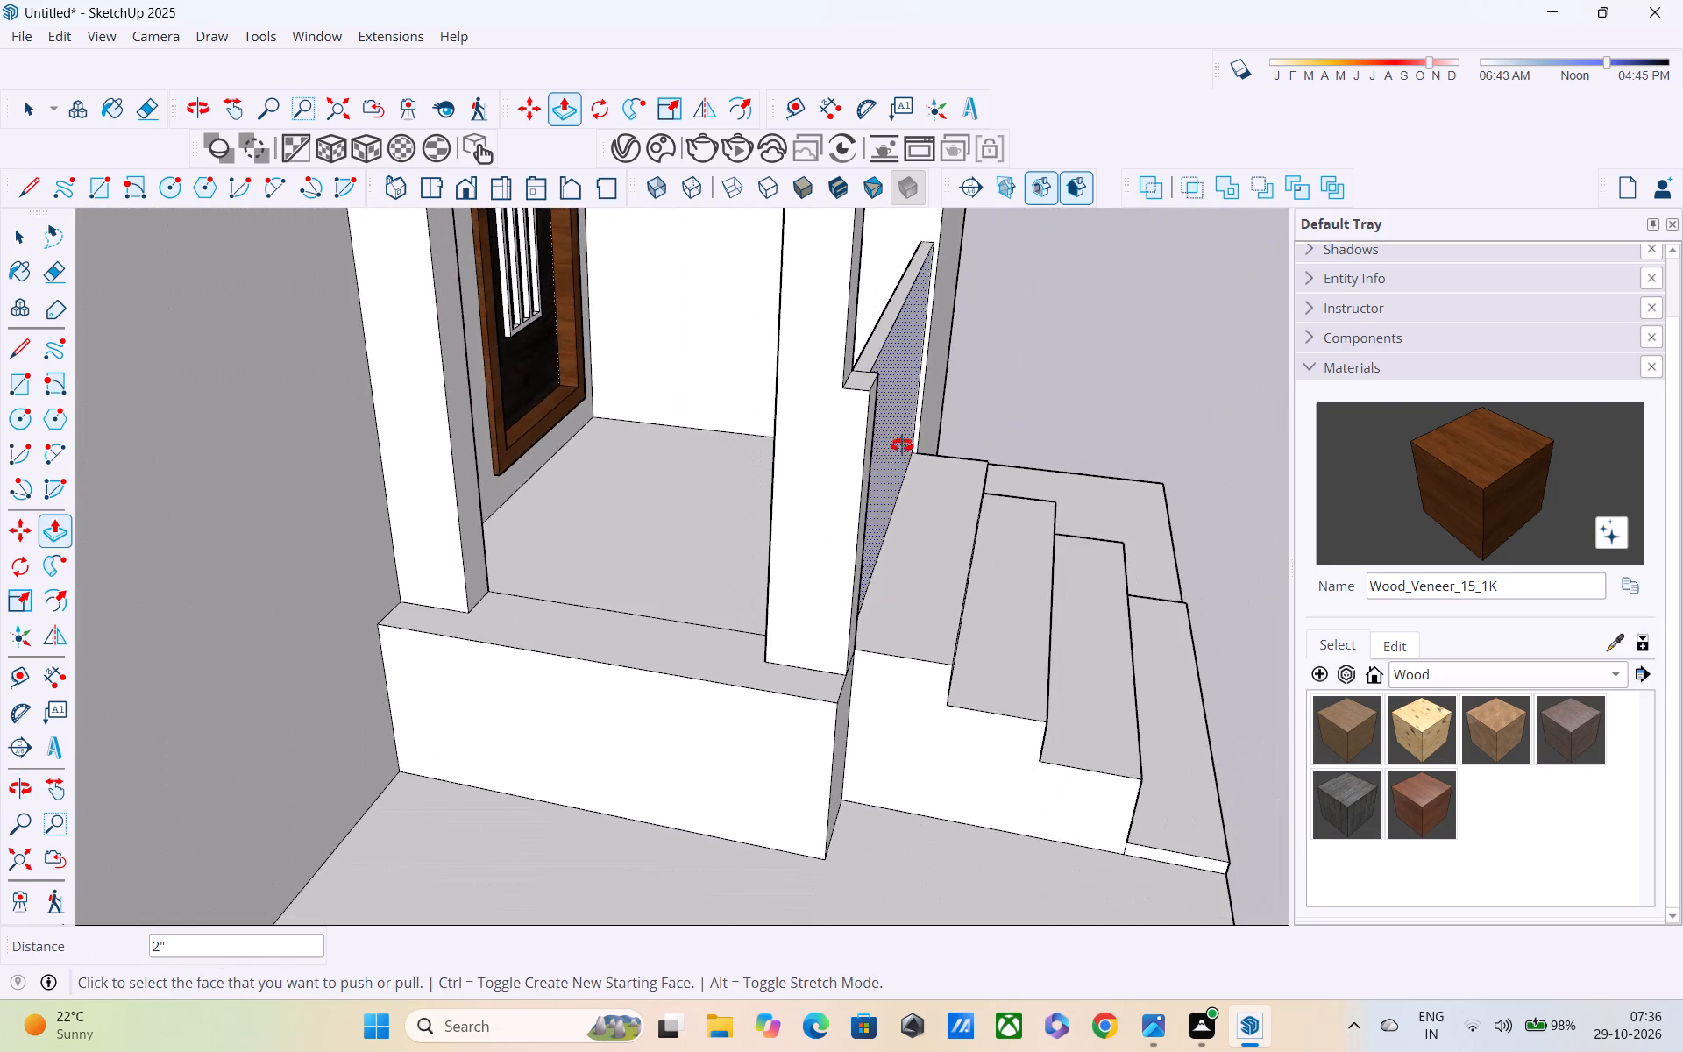
middle_drag(902, 445, 901, 544)
key(space)
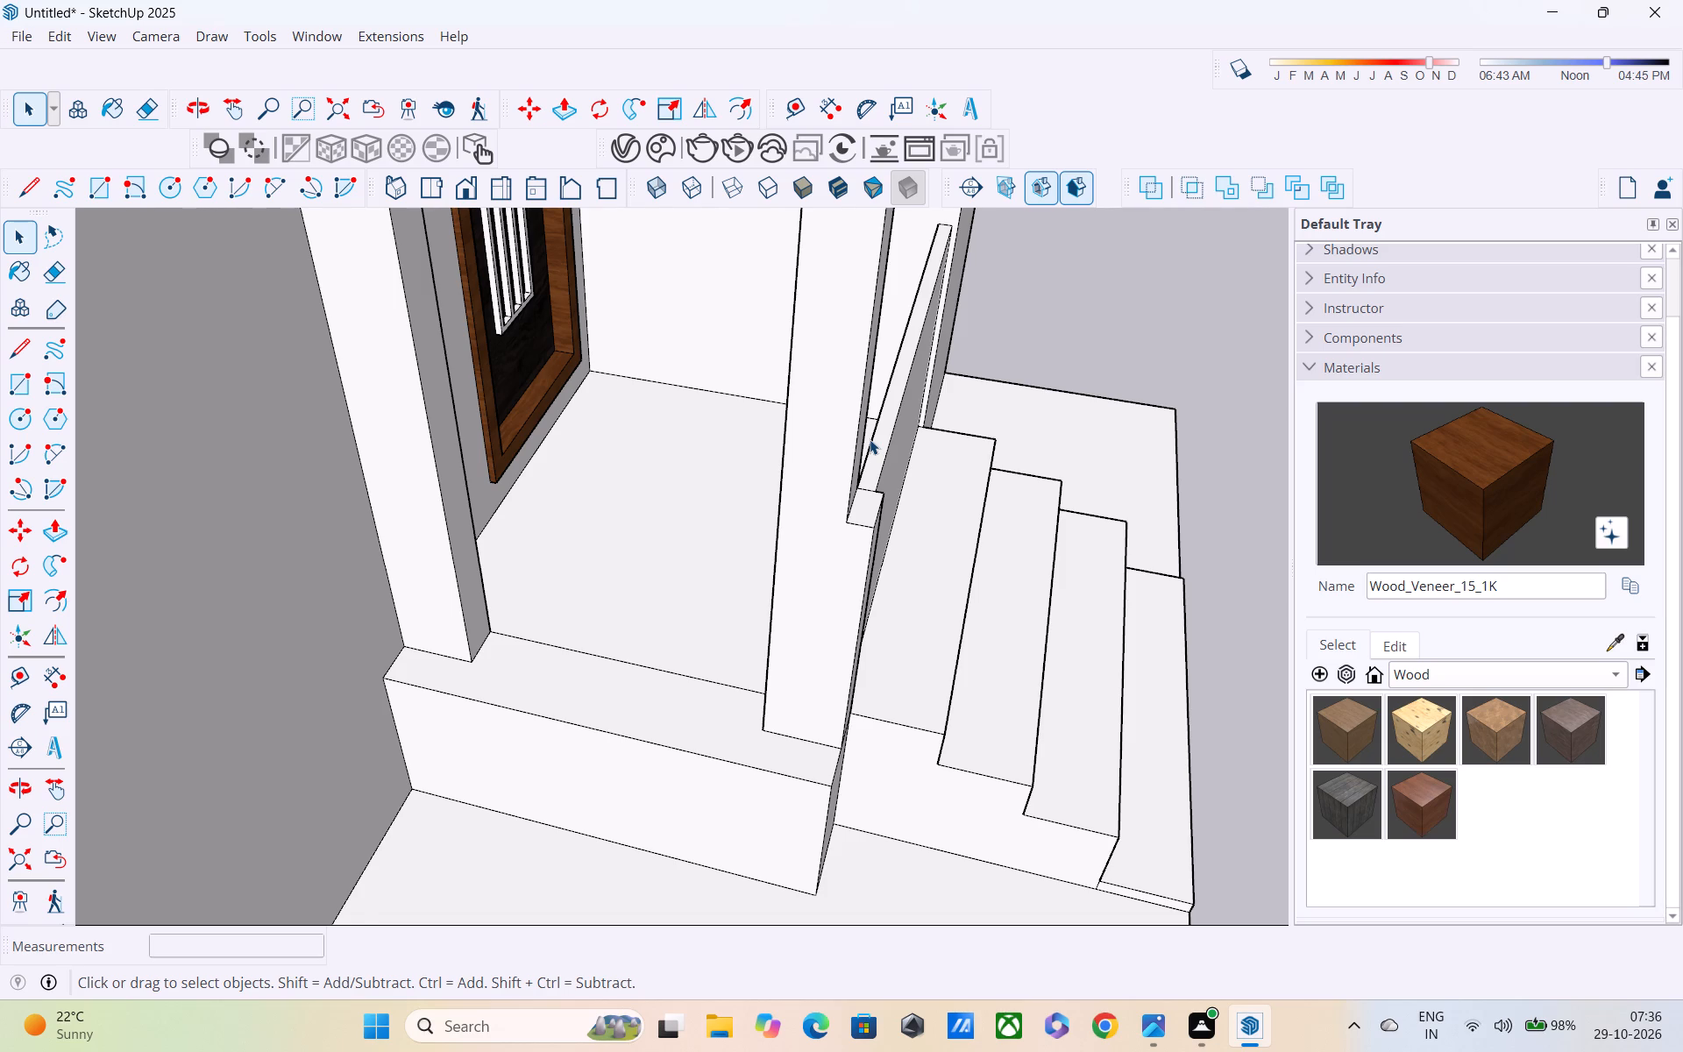
scroll(969, 315, down, 1)
middle_drag(980, 417, 248, 0)
middle_drag(548, 350, 681, 432)
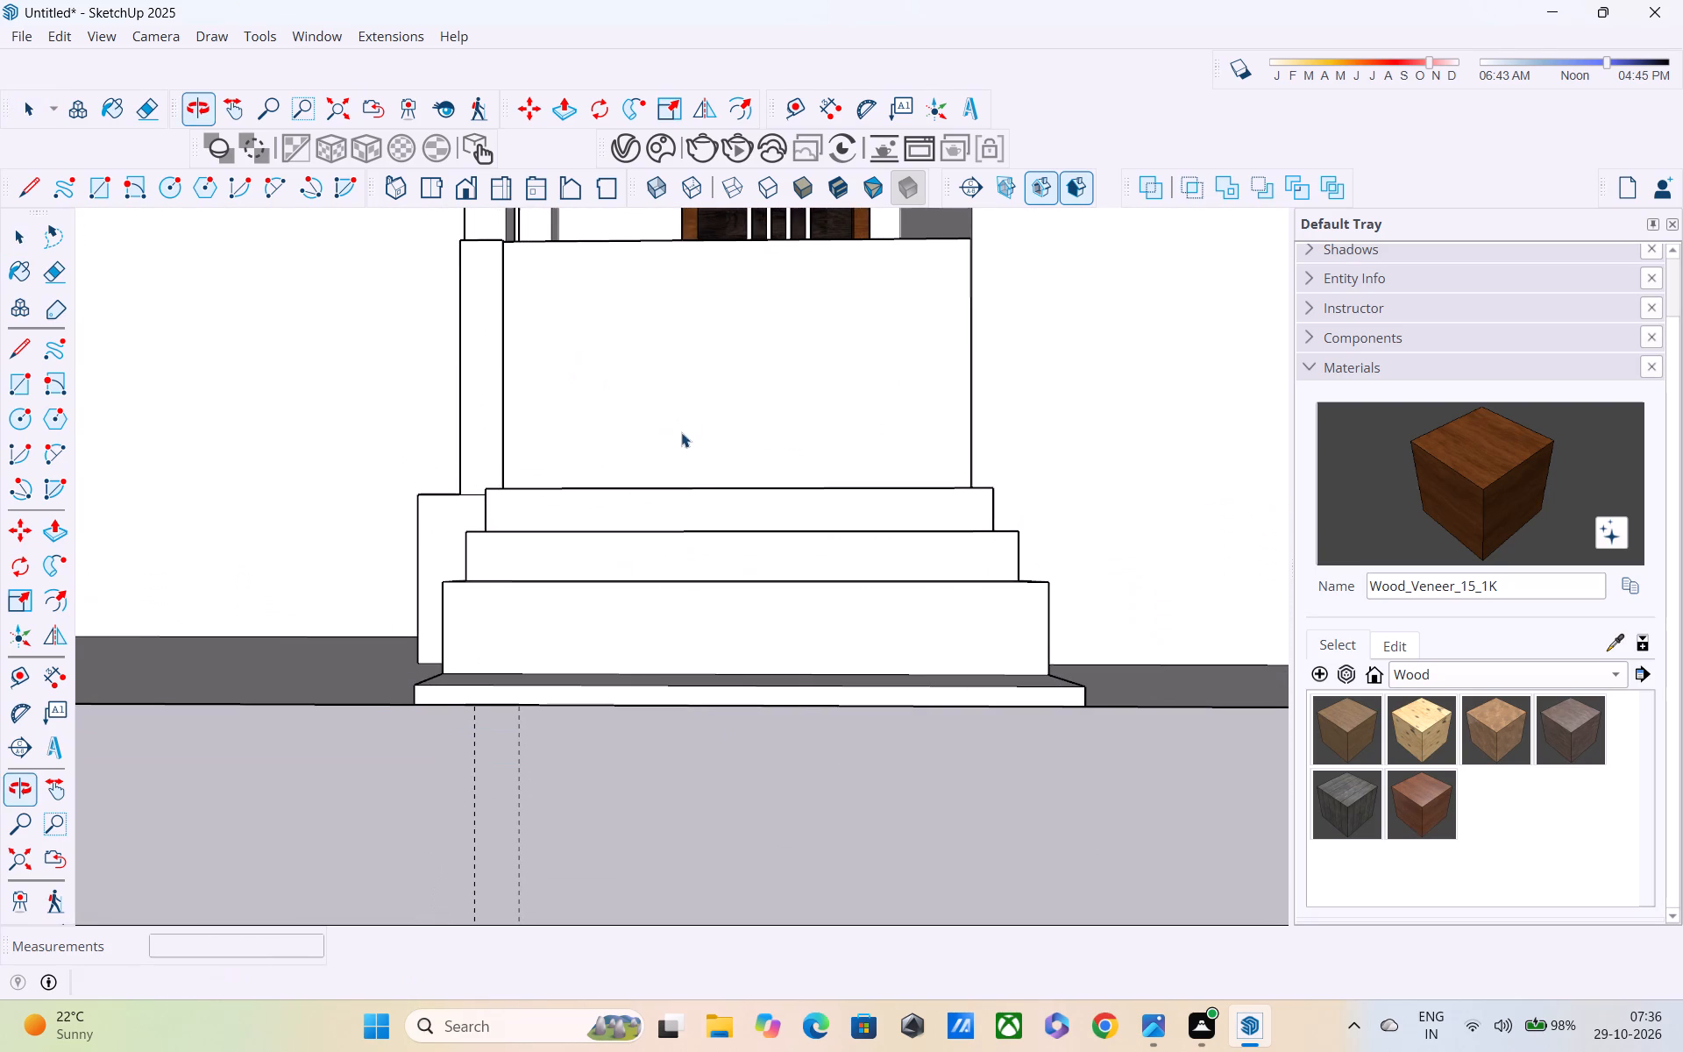
shift+middle_drag(696, 443, 739, 487)
key(l)
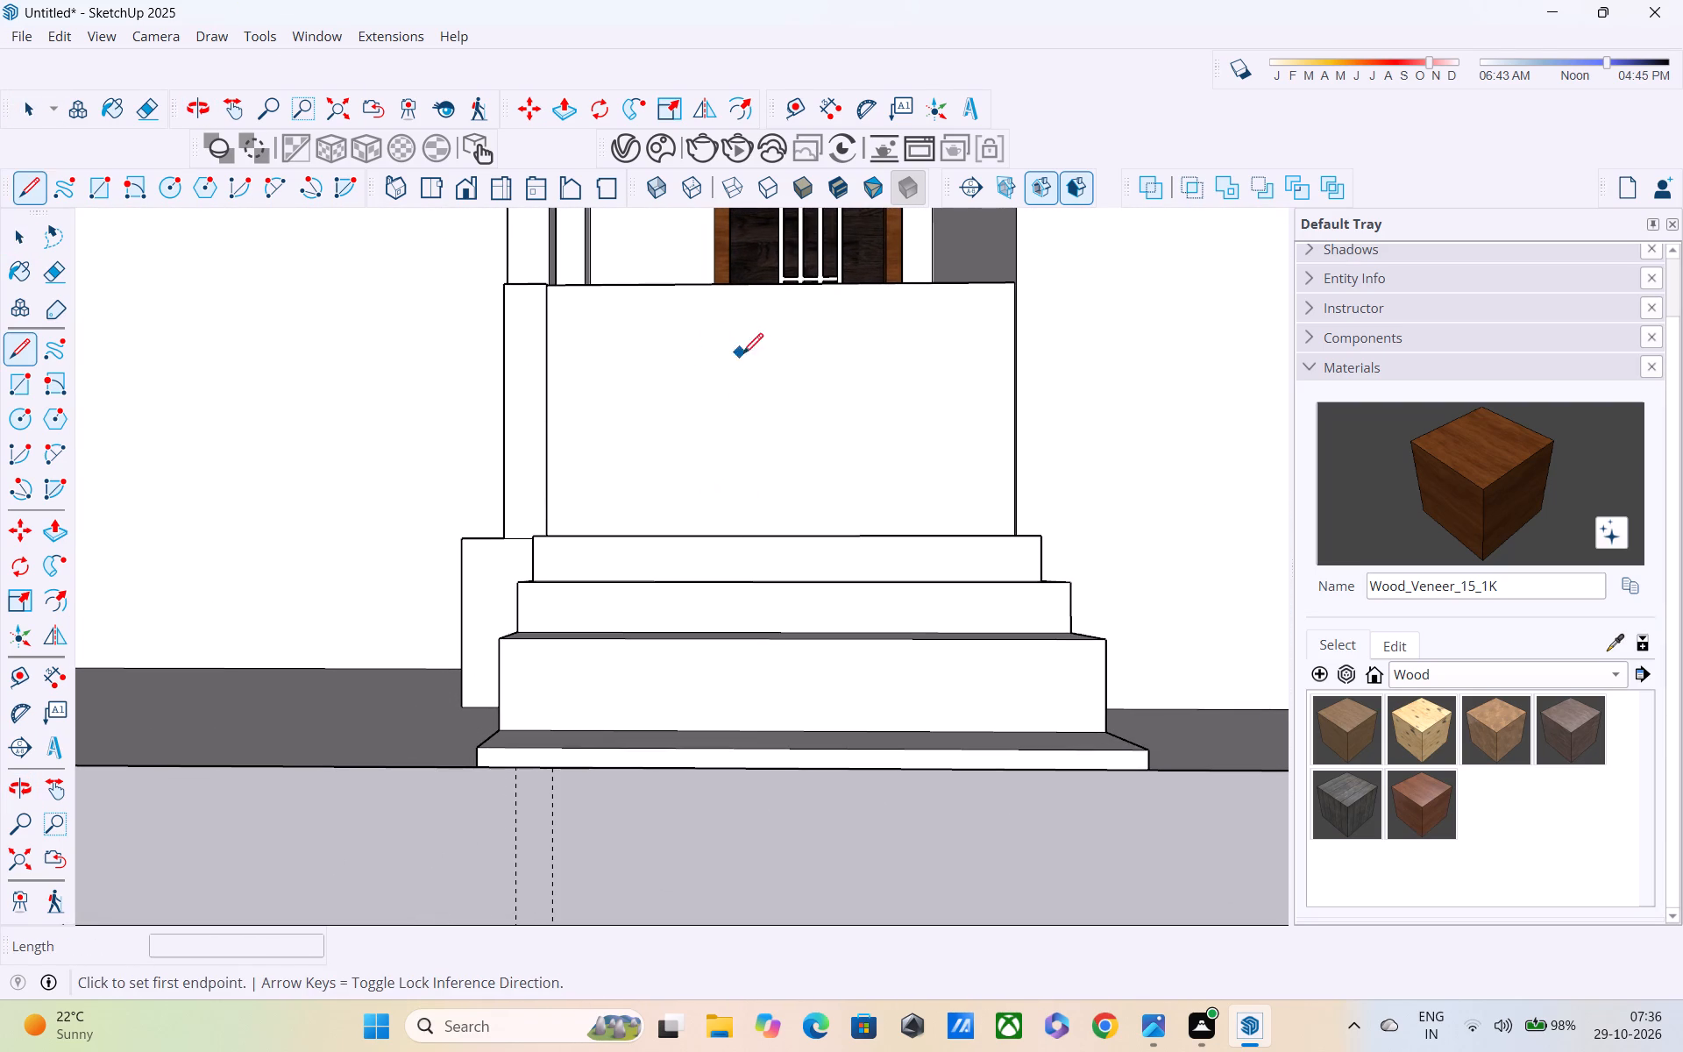
scroll(777, 387, up, 4)
middle_drag(807, 471, 820, 593)
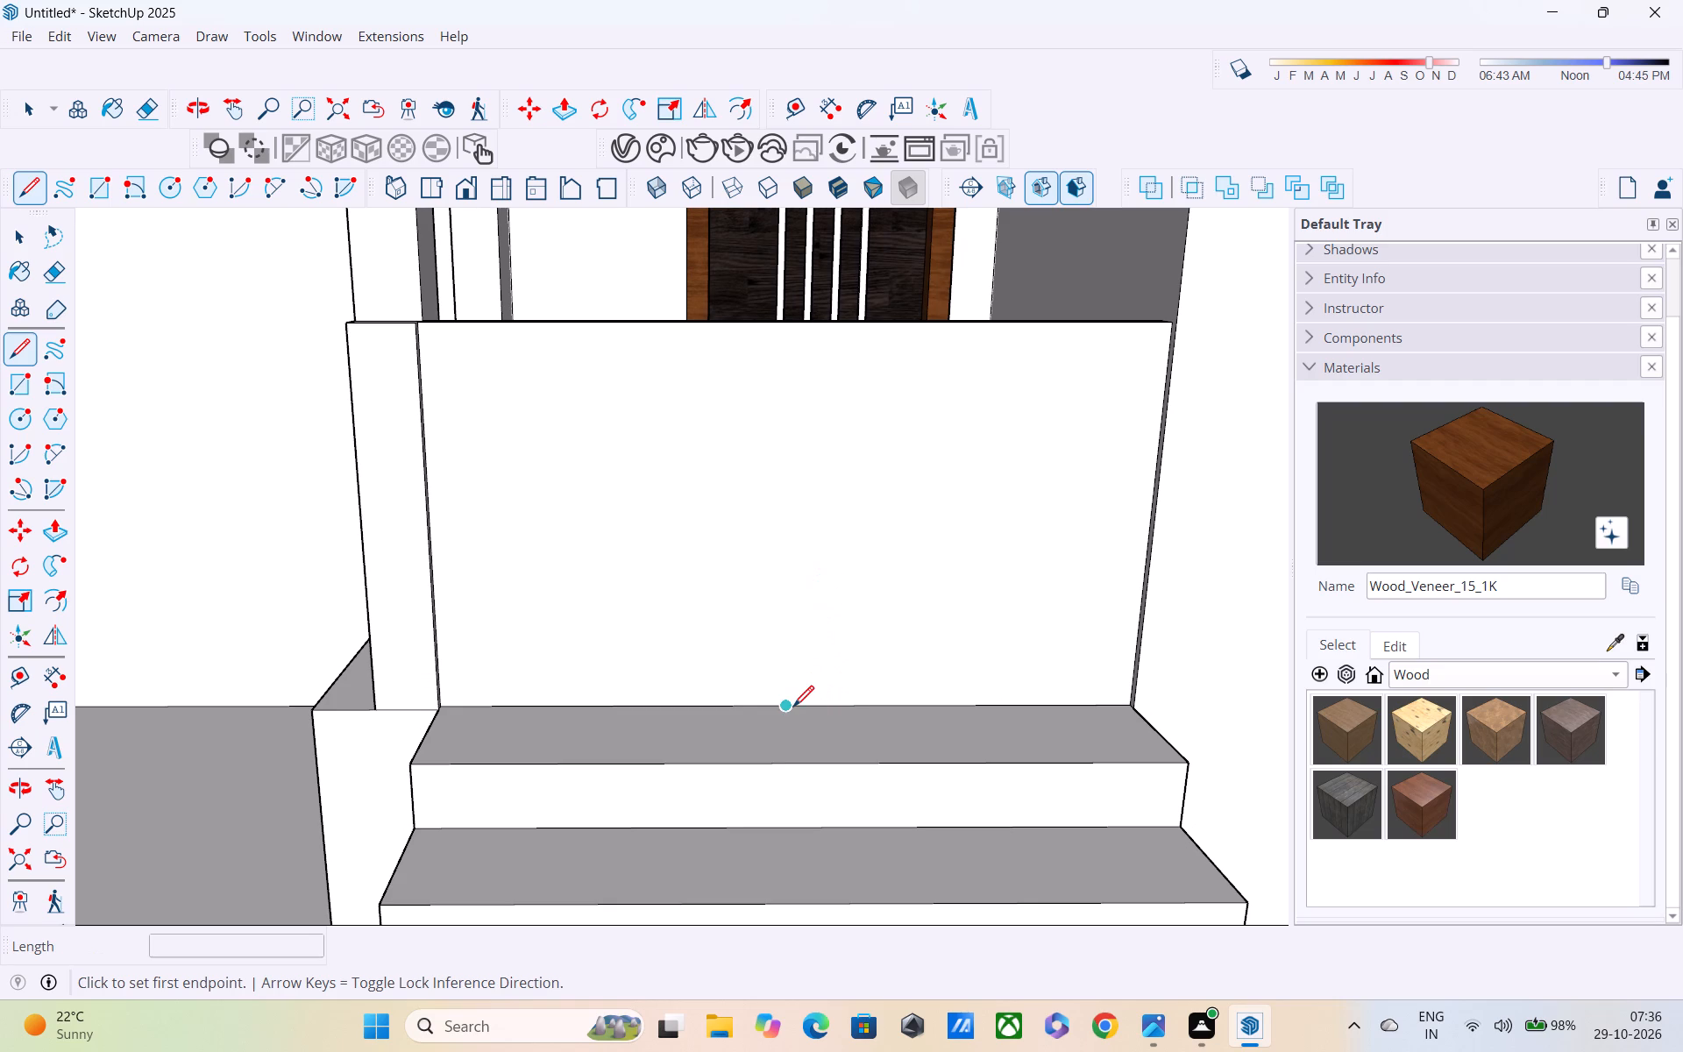
click(793, 708)
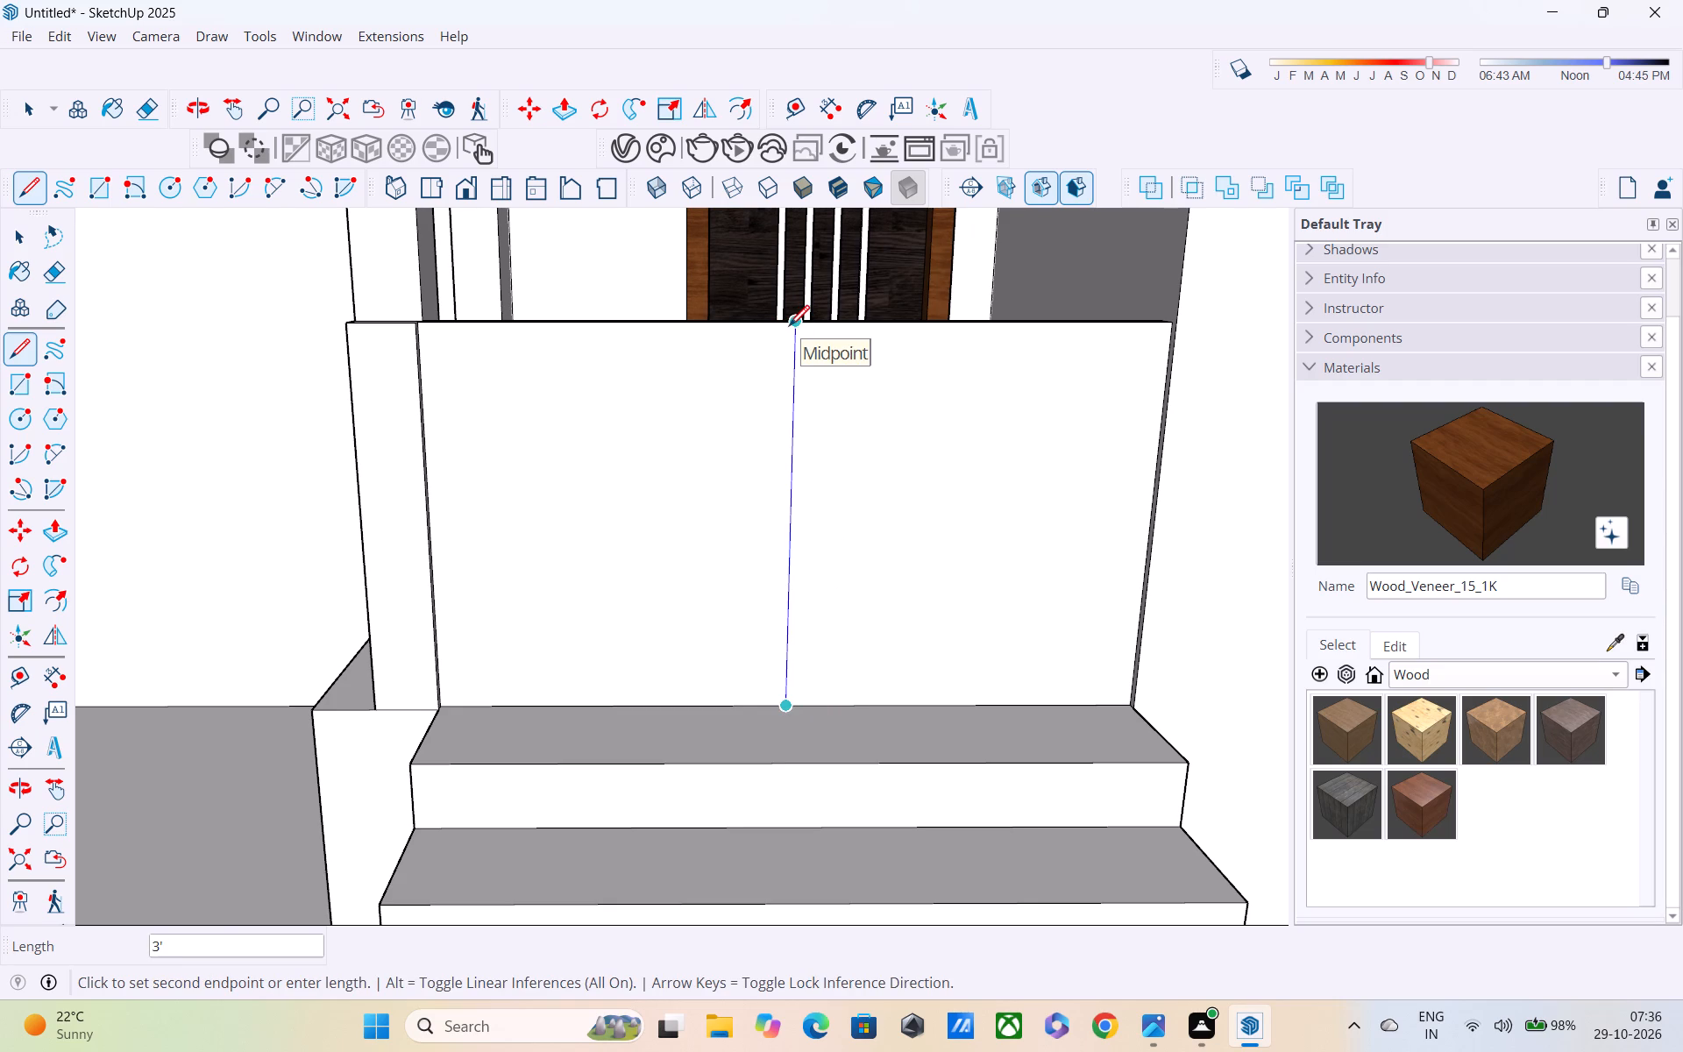
click(789, 328)
key(space)
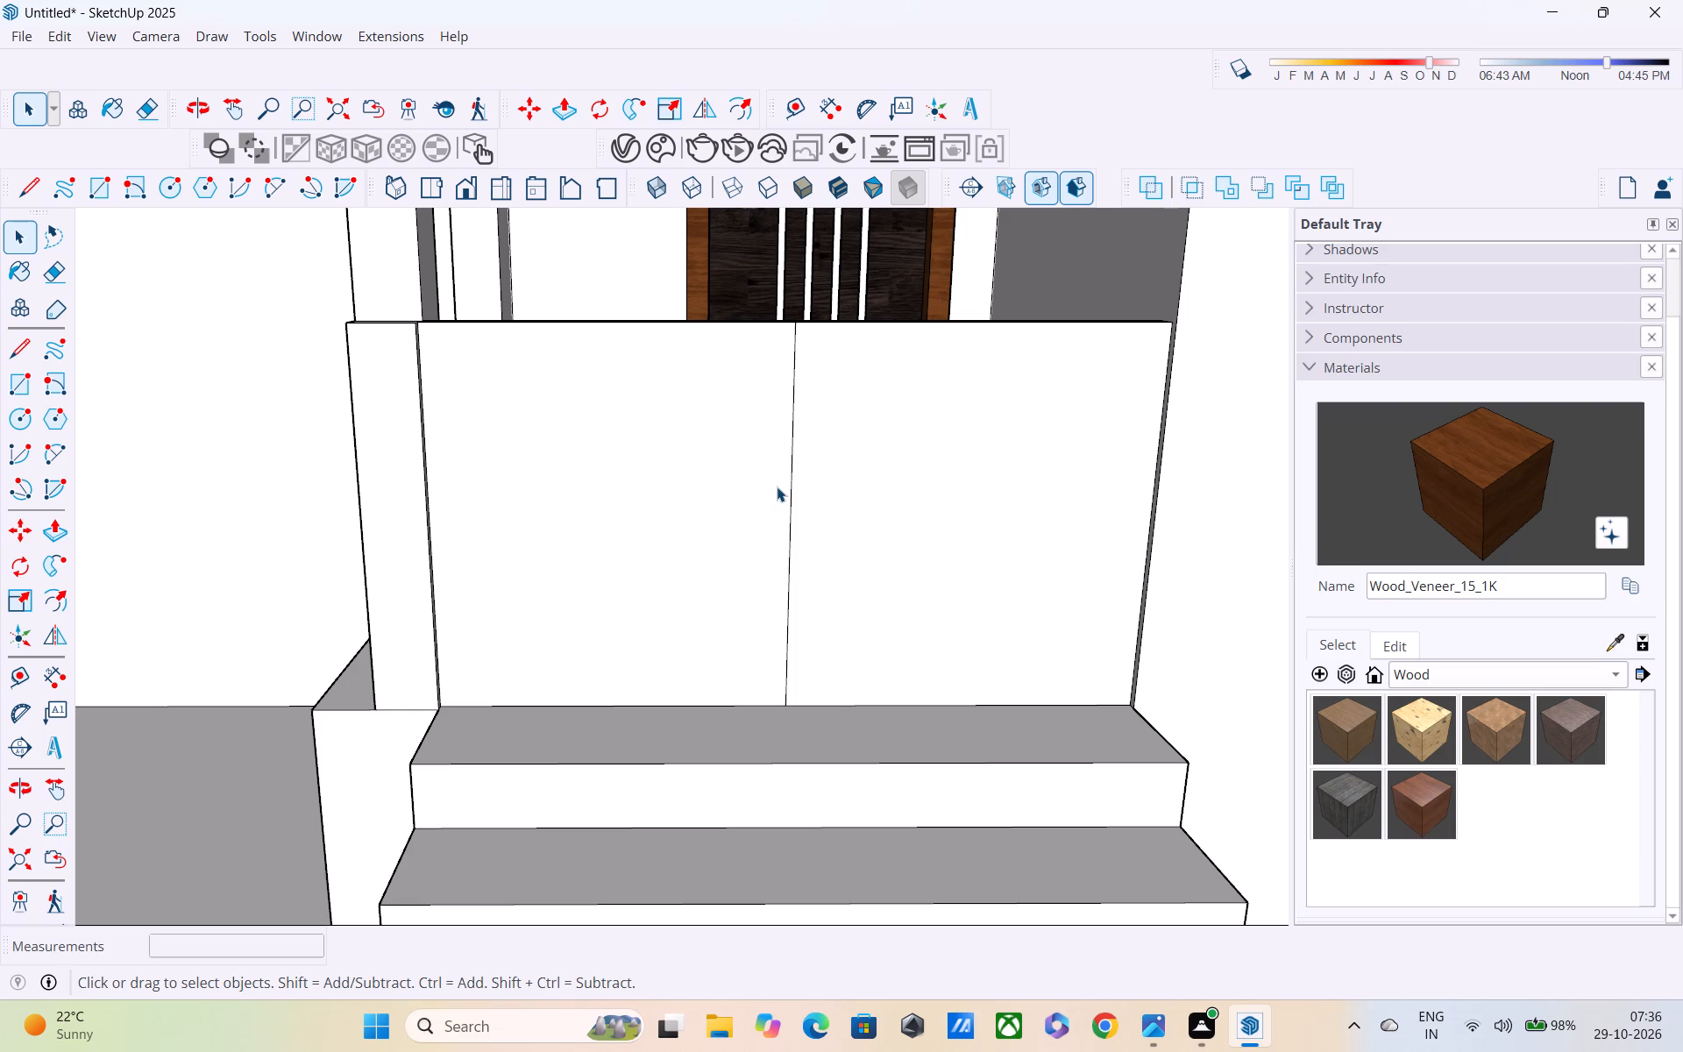
Offset the outlines of both halves of the panel's front face 2" inward.
key(f)
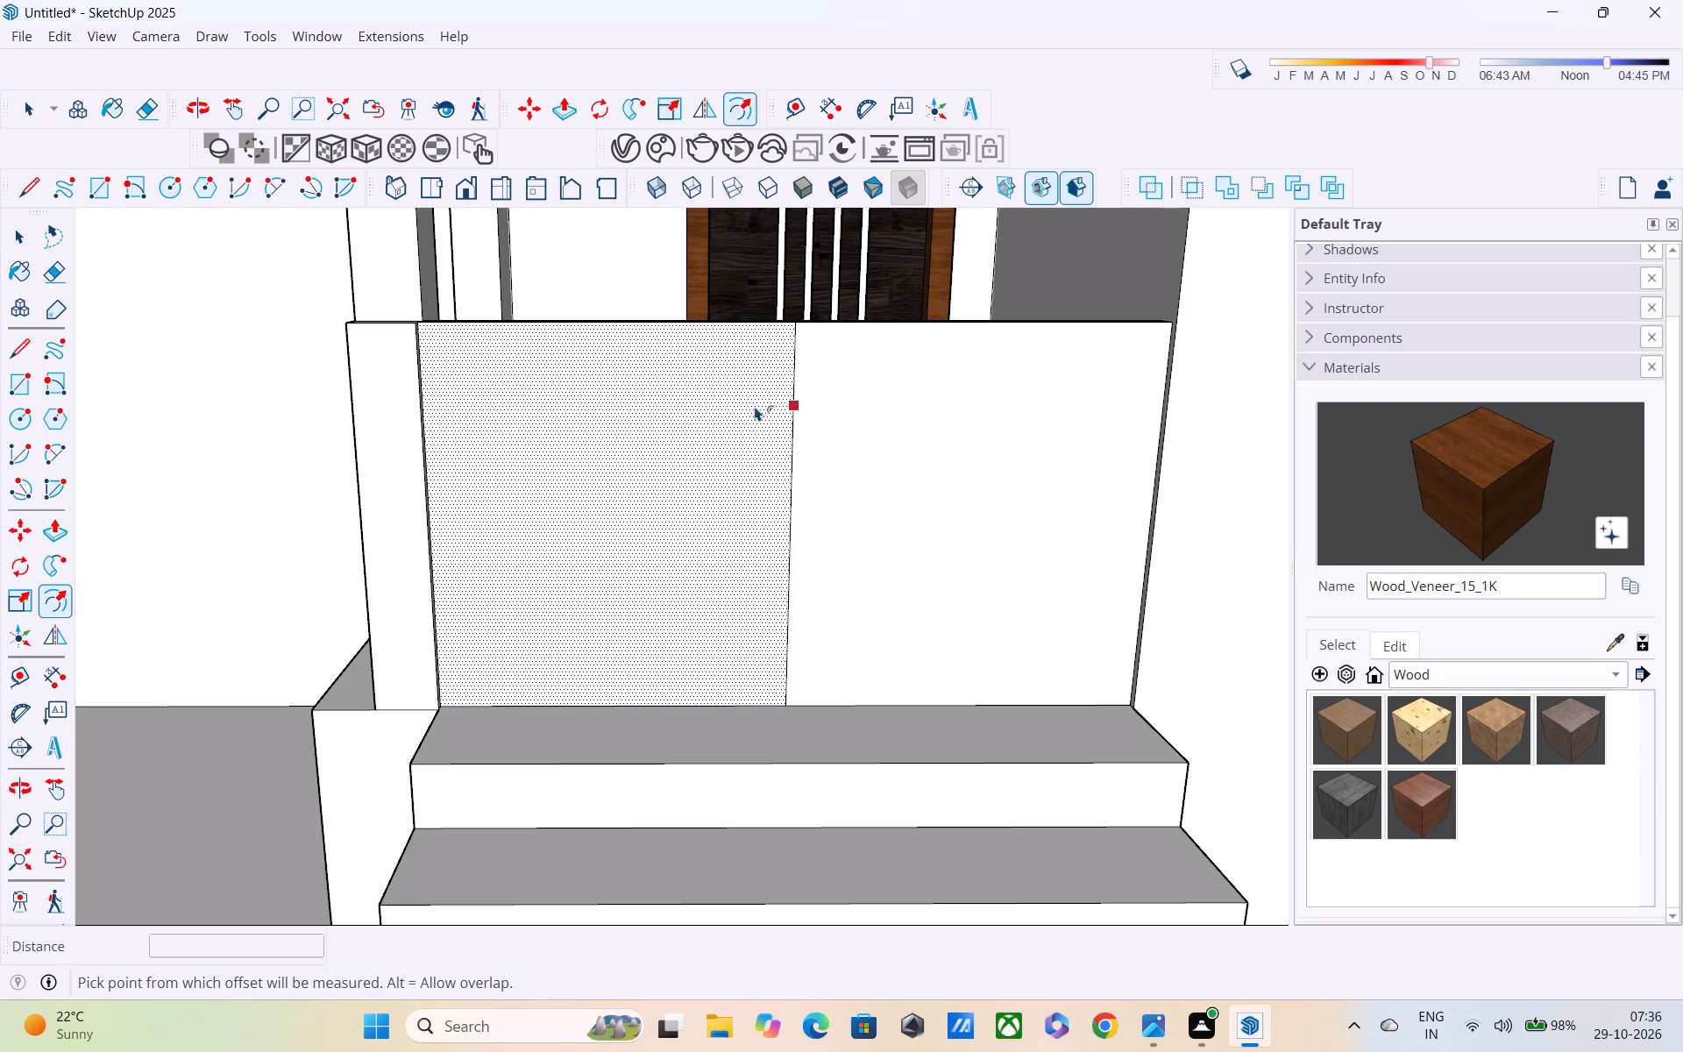
click(746, 395)
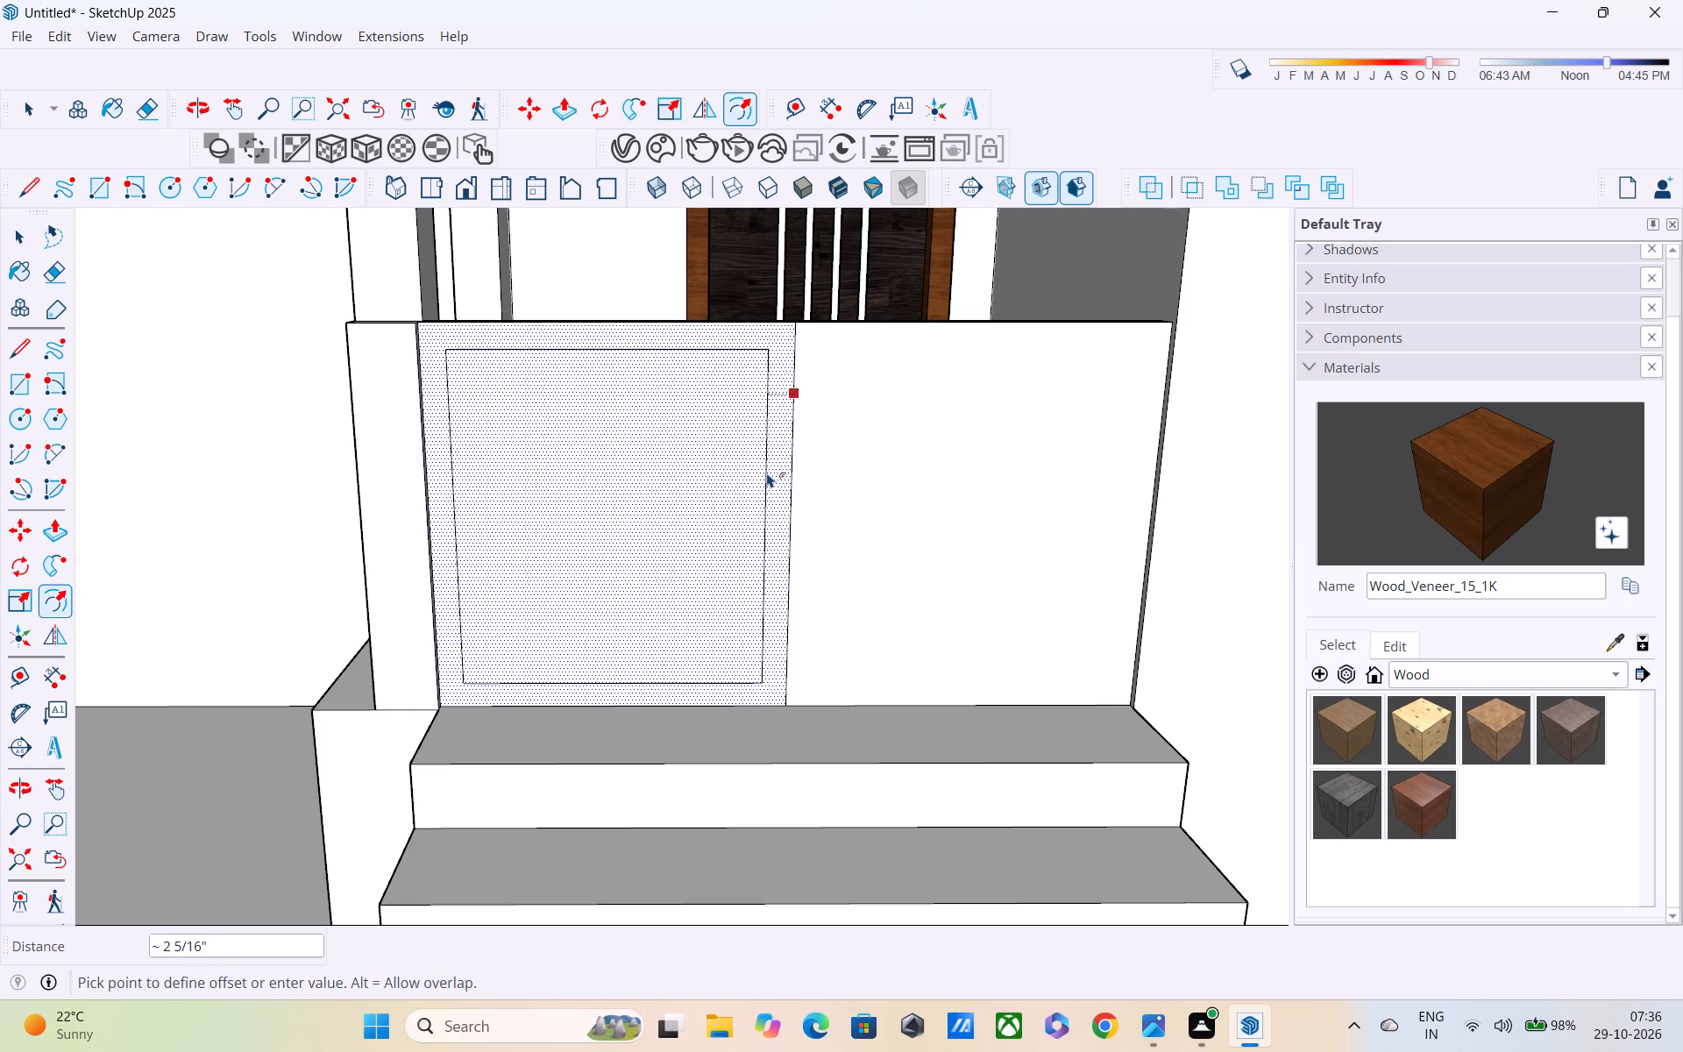
text(2")
key(Return)
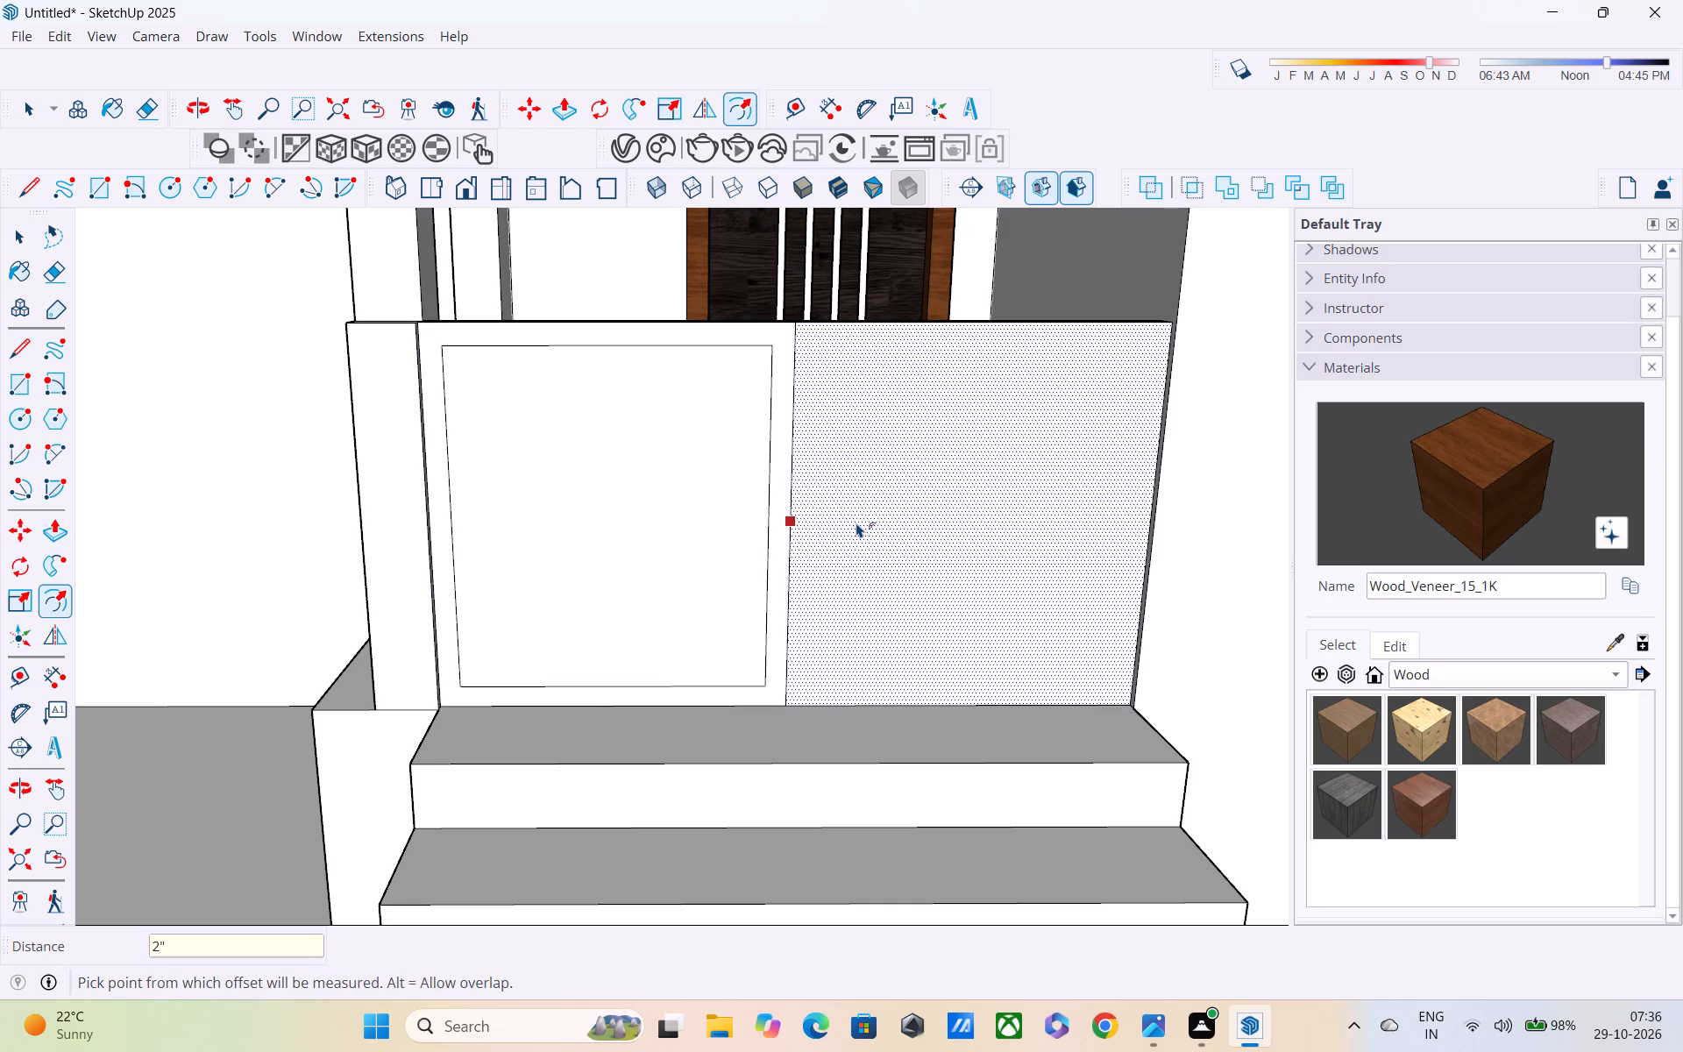
click(856, 522)
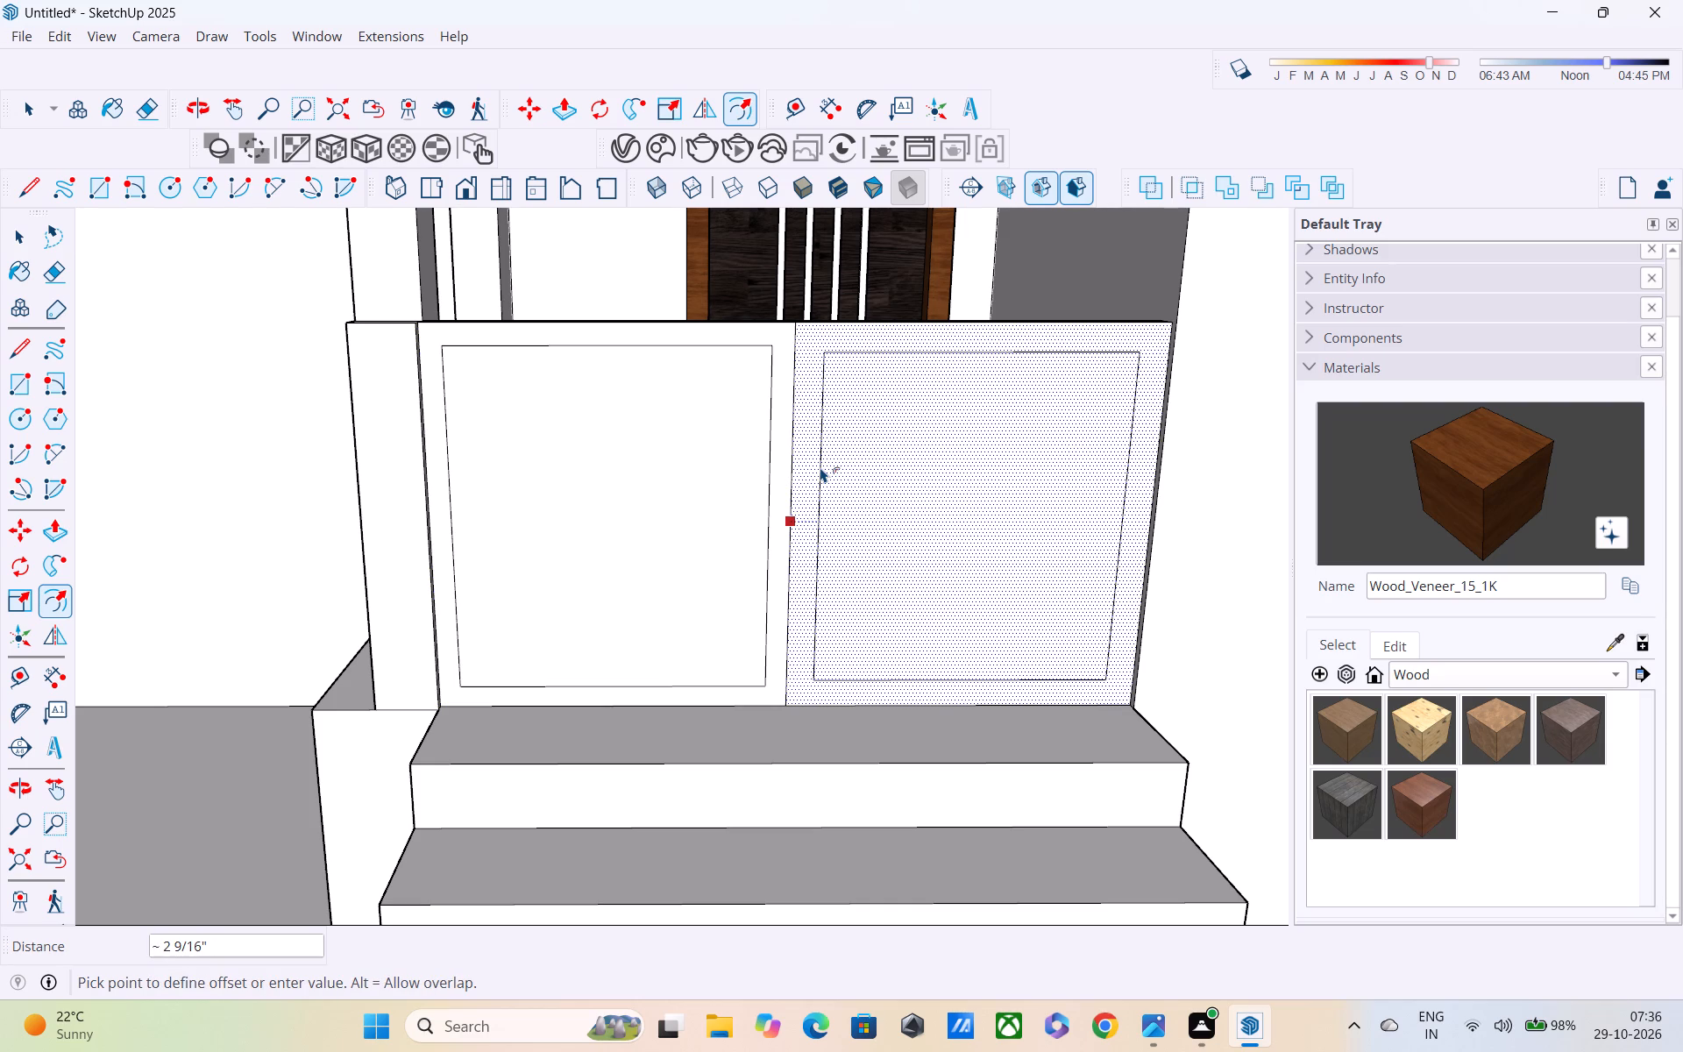
text(2")
key(Return)
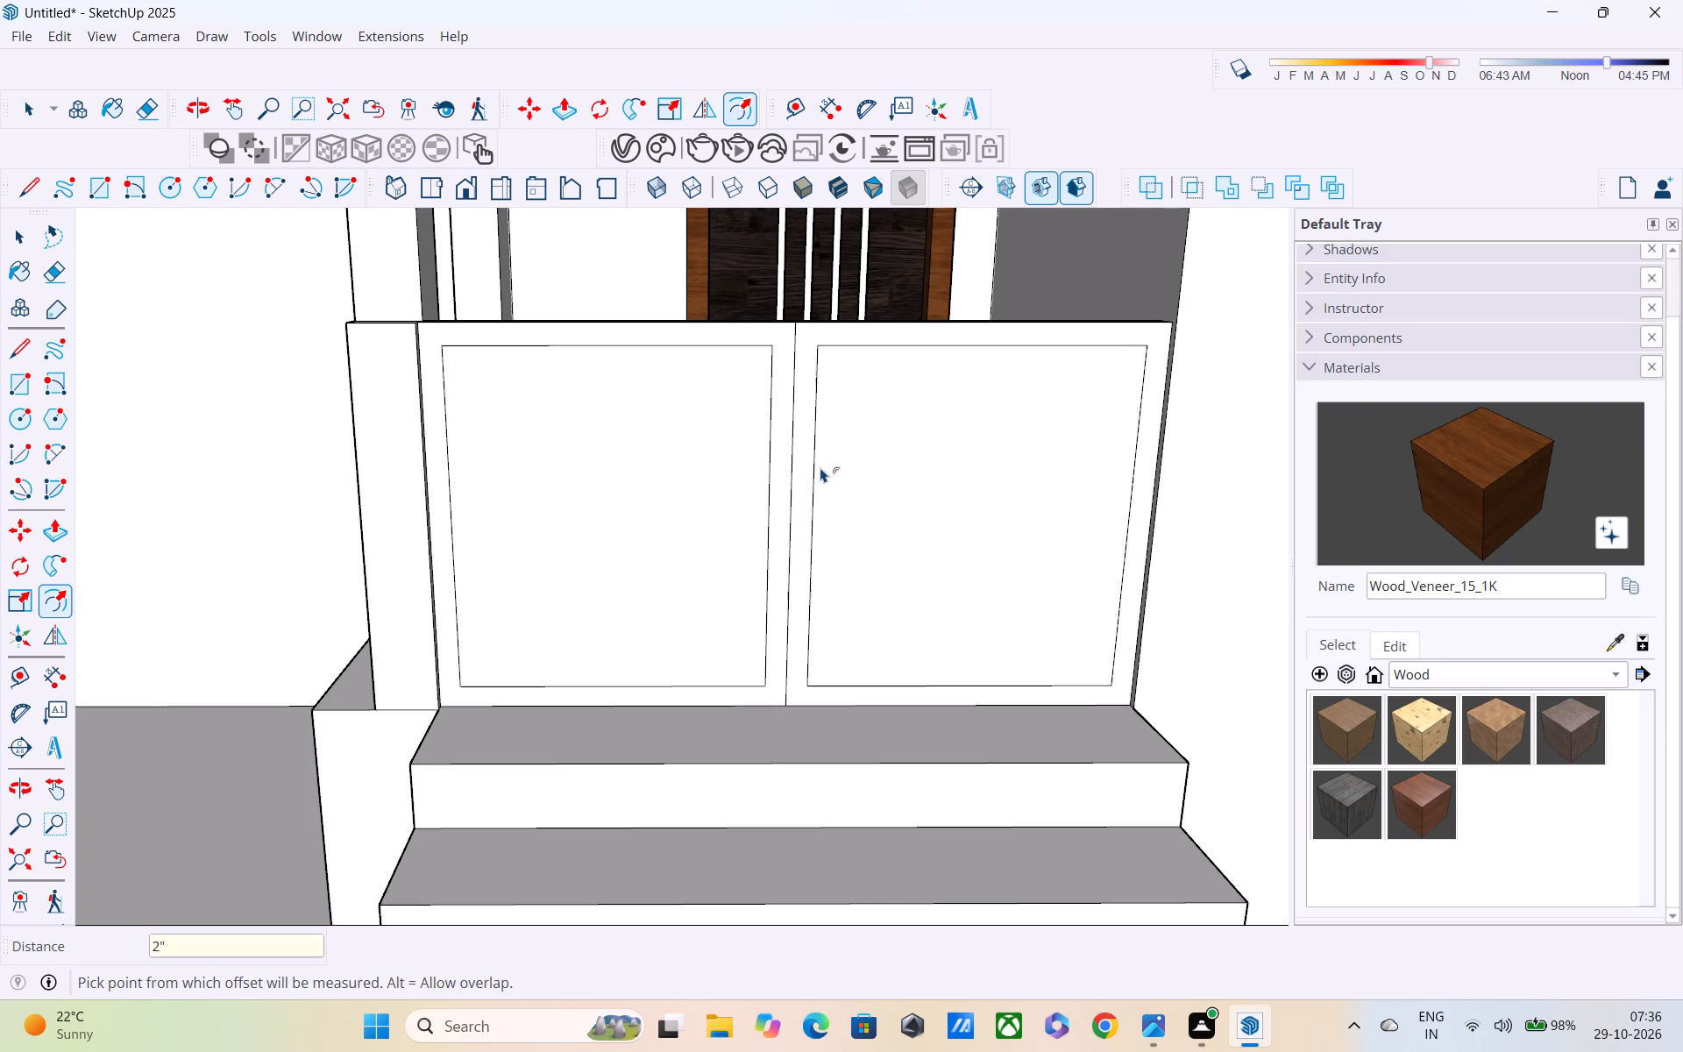
scroll(785, 438, down, 1)
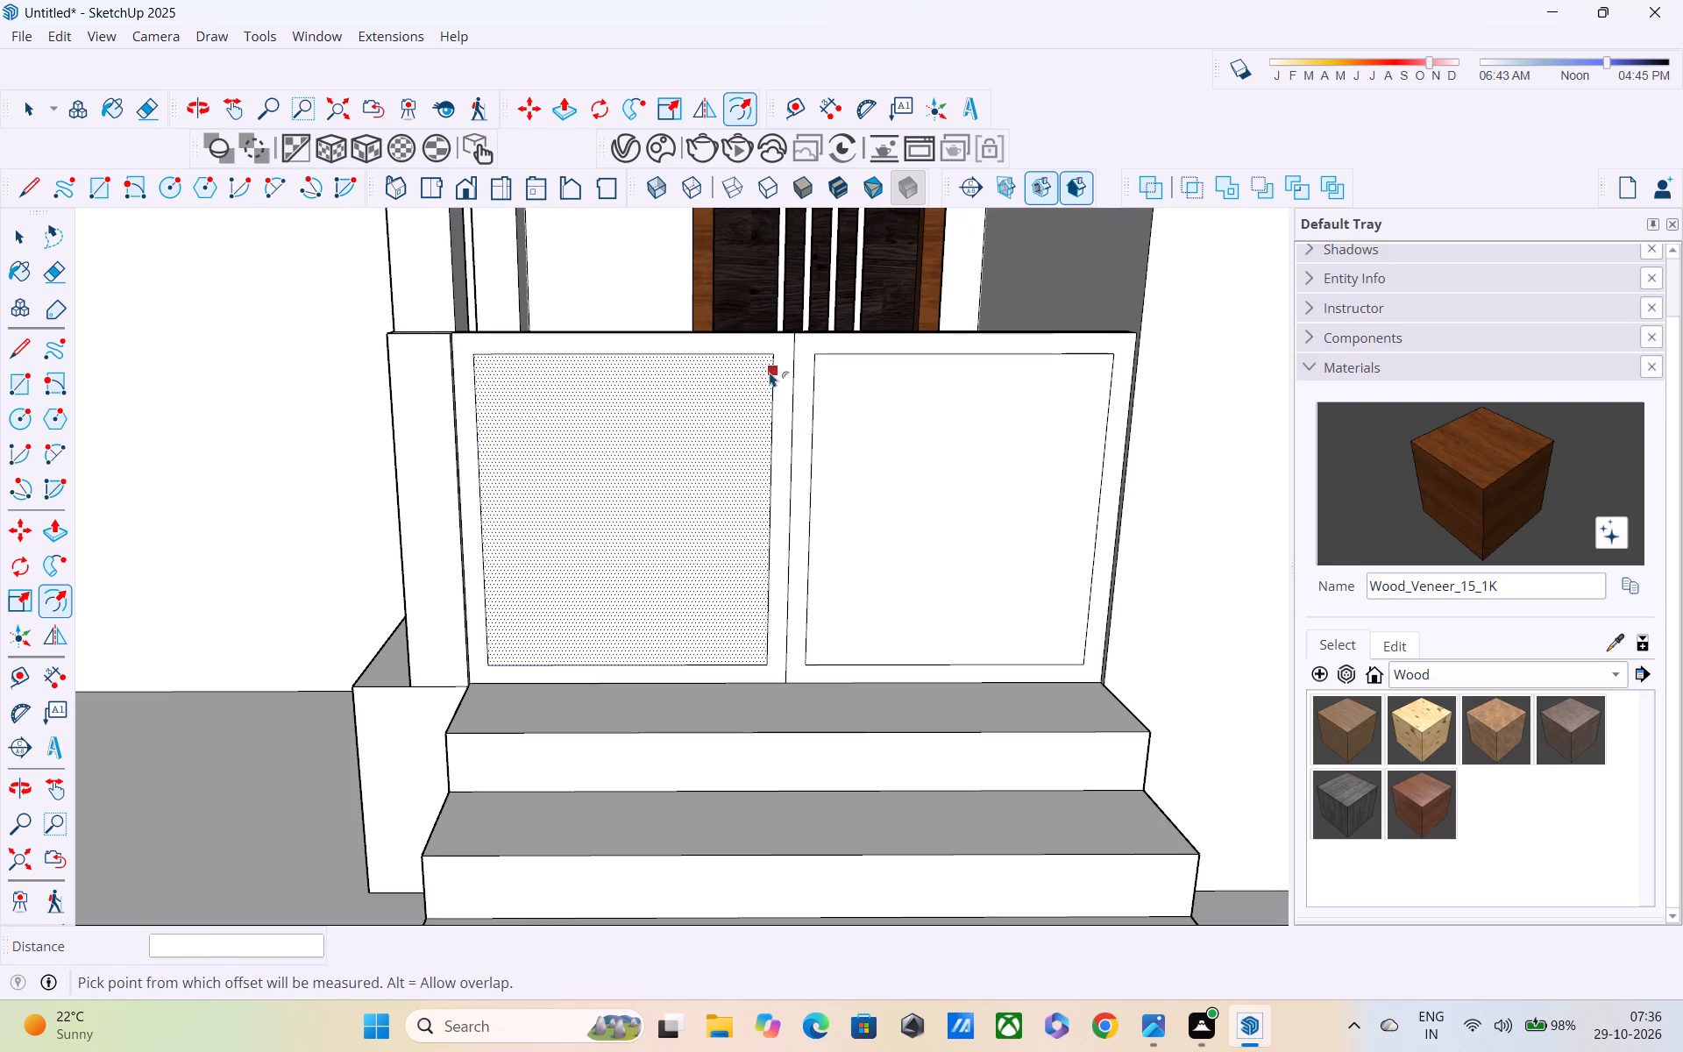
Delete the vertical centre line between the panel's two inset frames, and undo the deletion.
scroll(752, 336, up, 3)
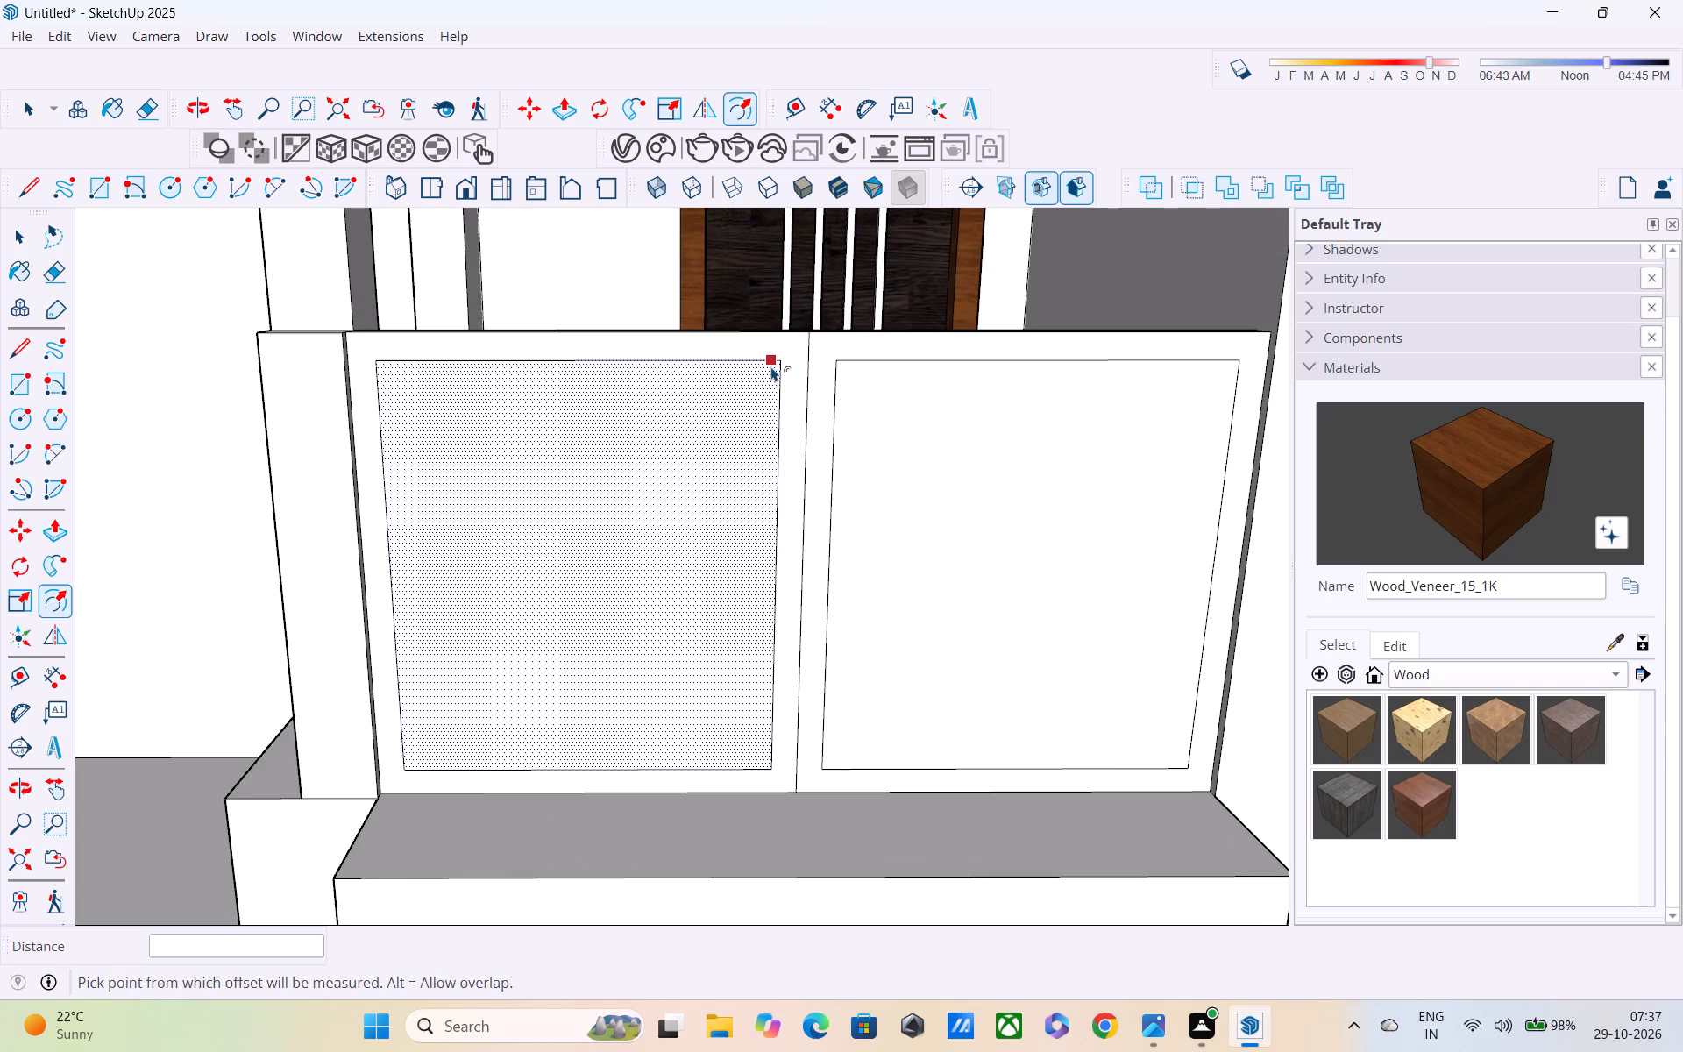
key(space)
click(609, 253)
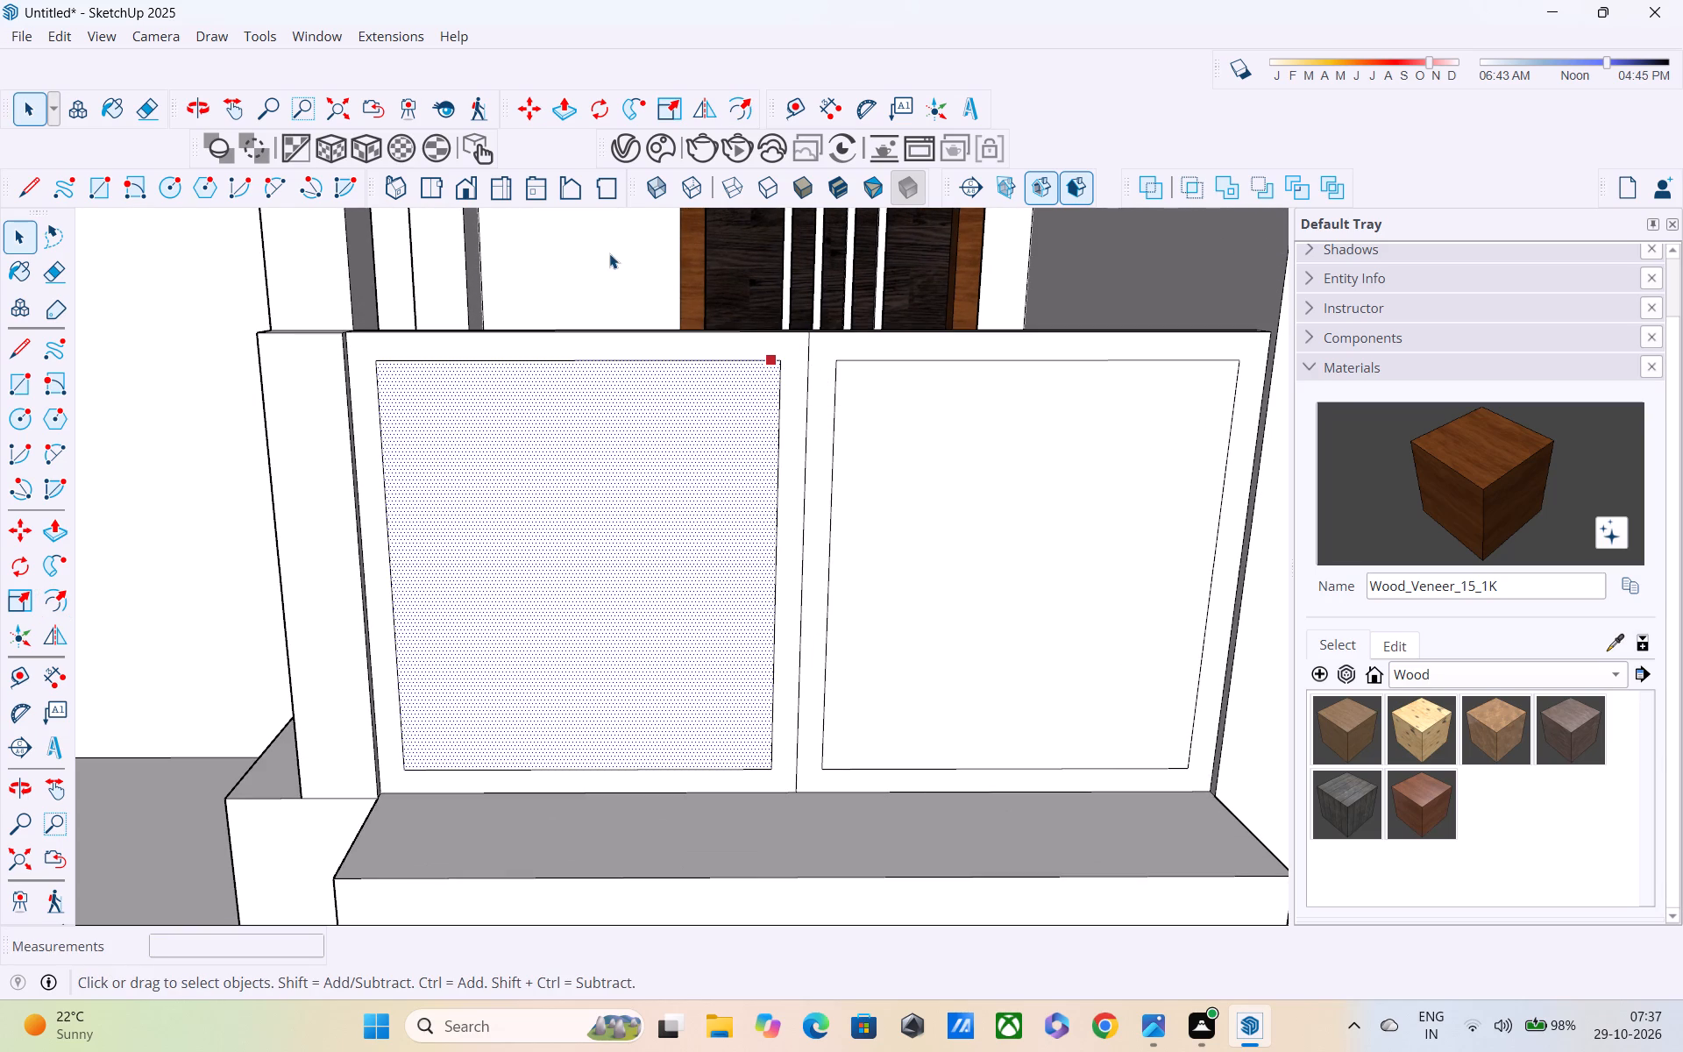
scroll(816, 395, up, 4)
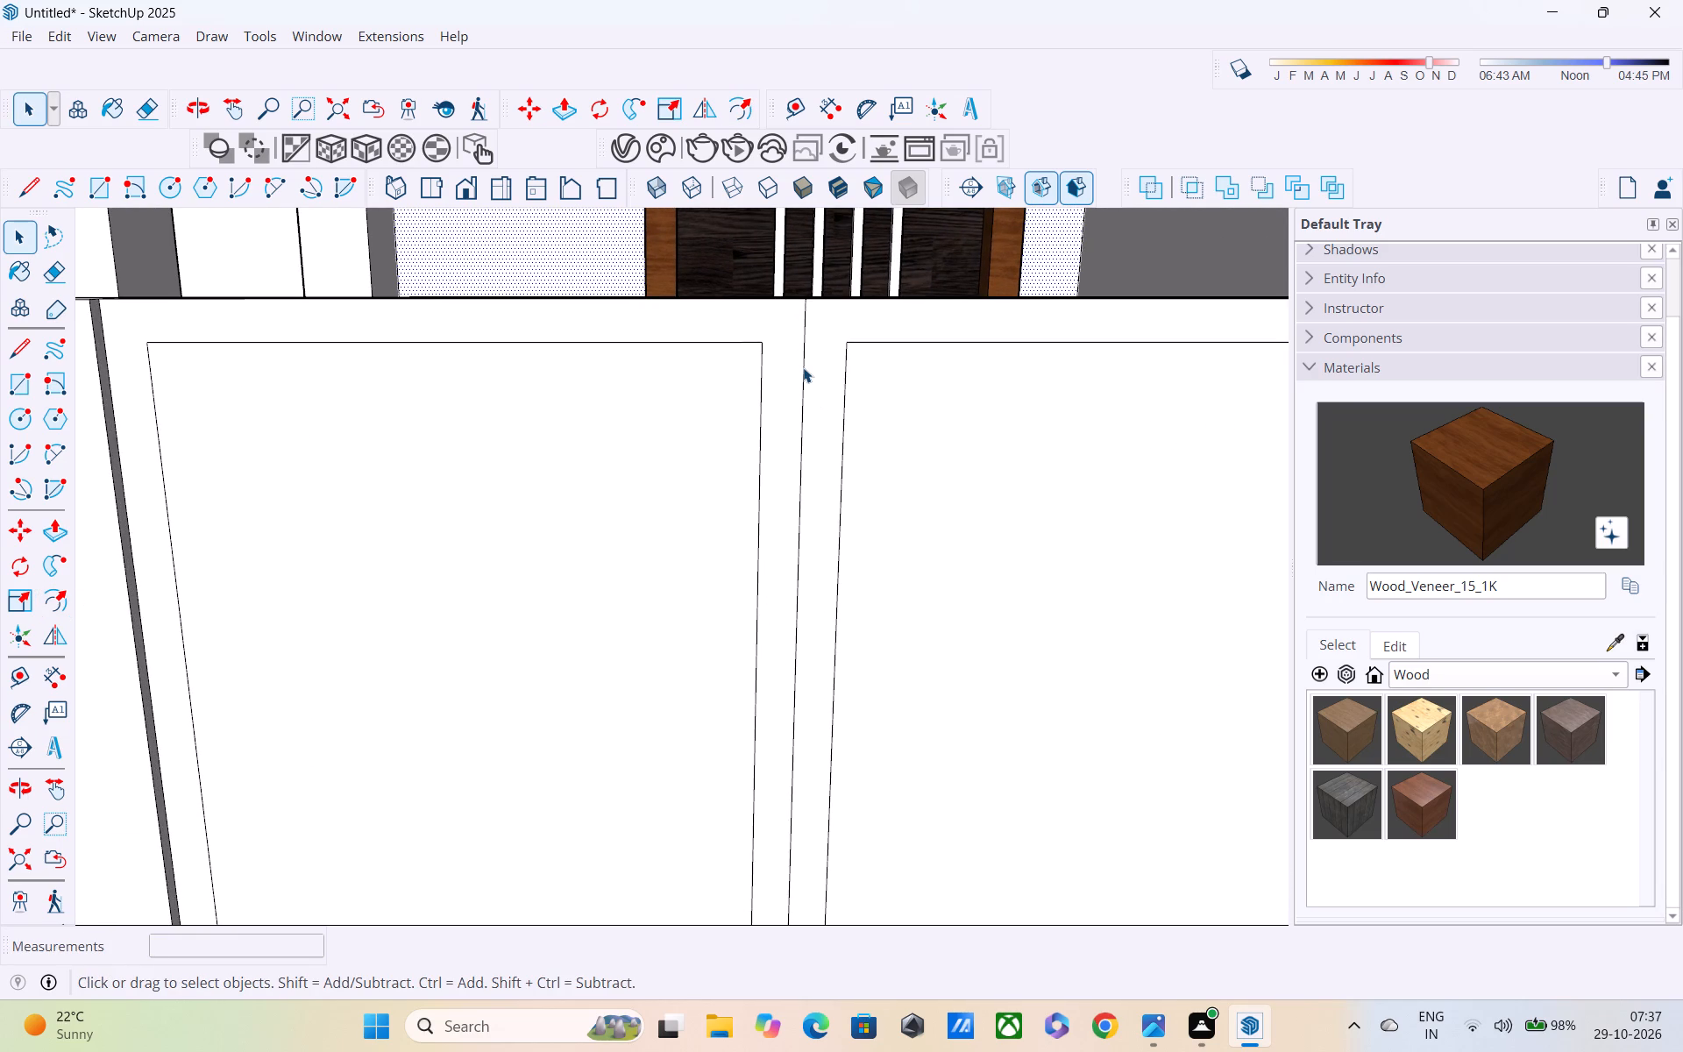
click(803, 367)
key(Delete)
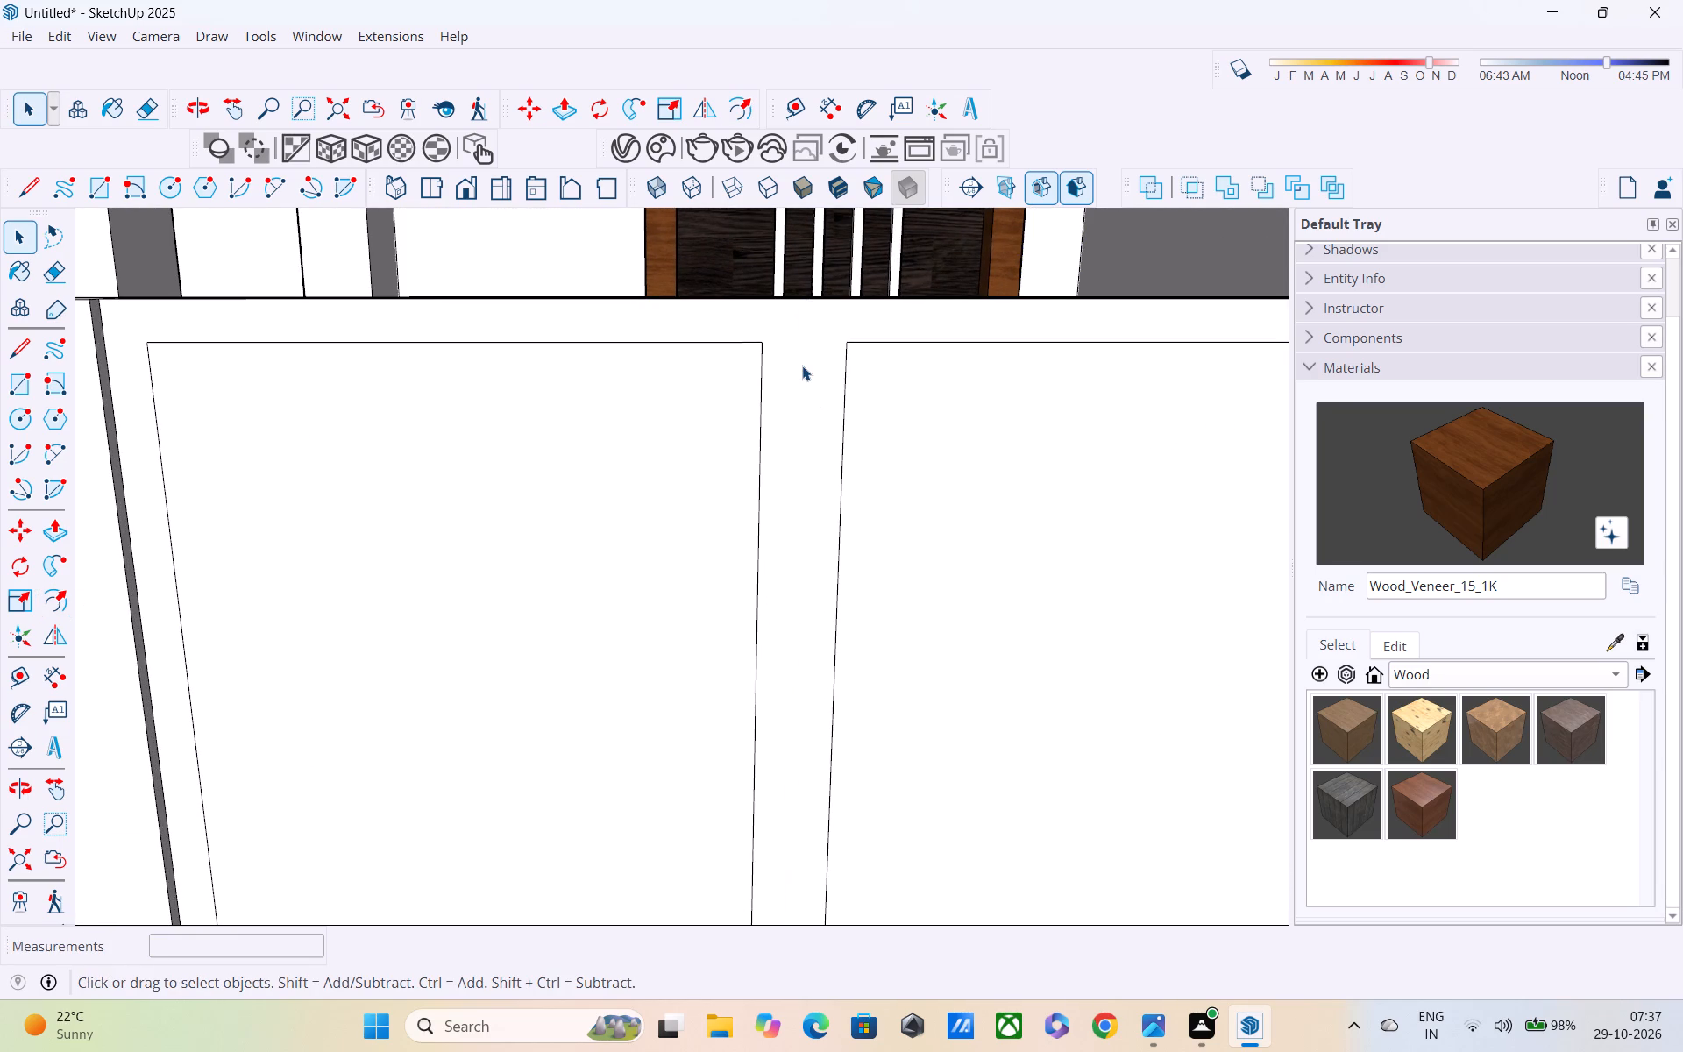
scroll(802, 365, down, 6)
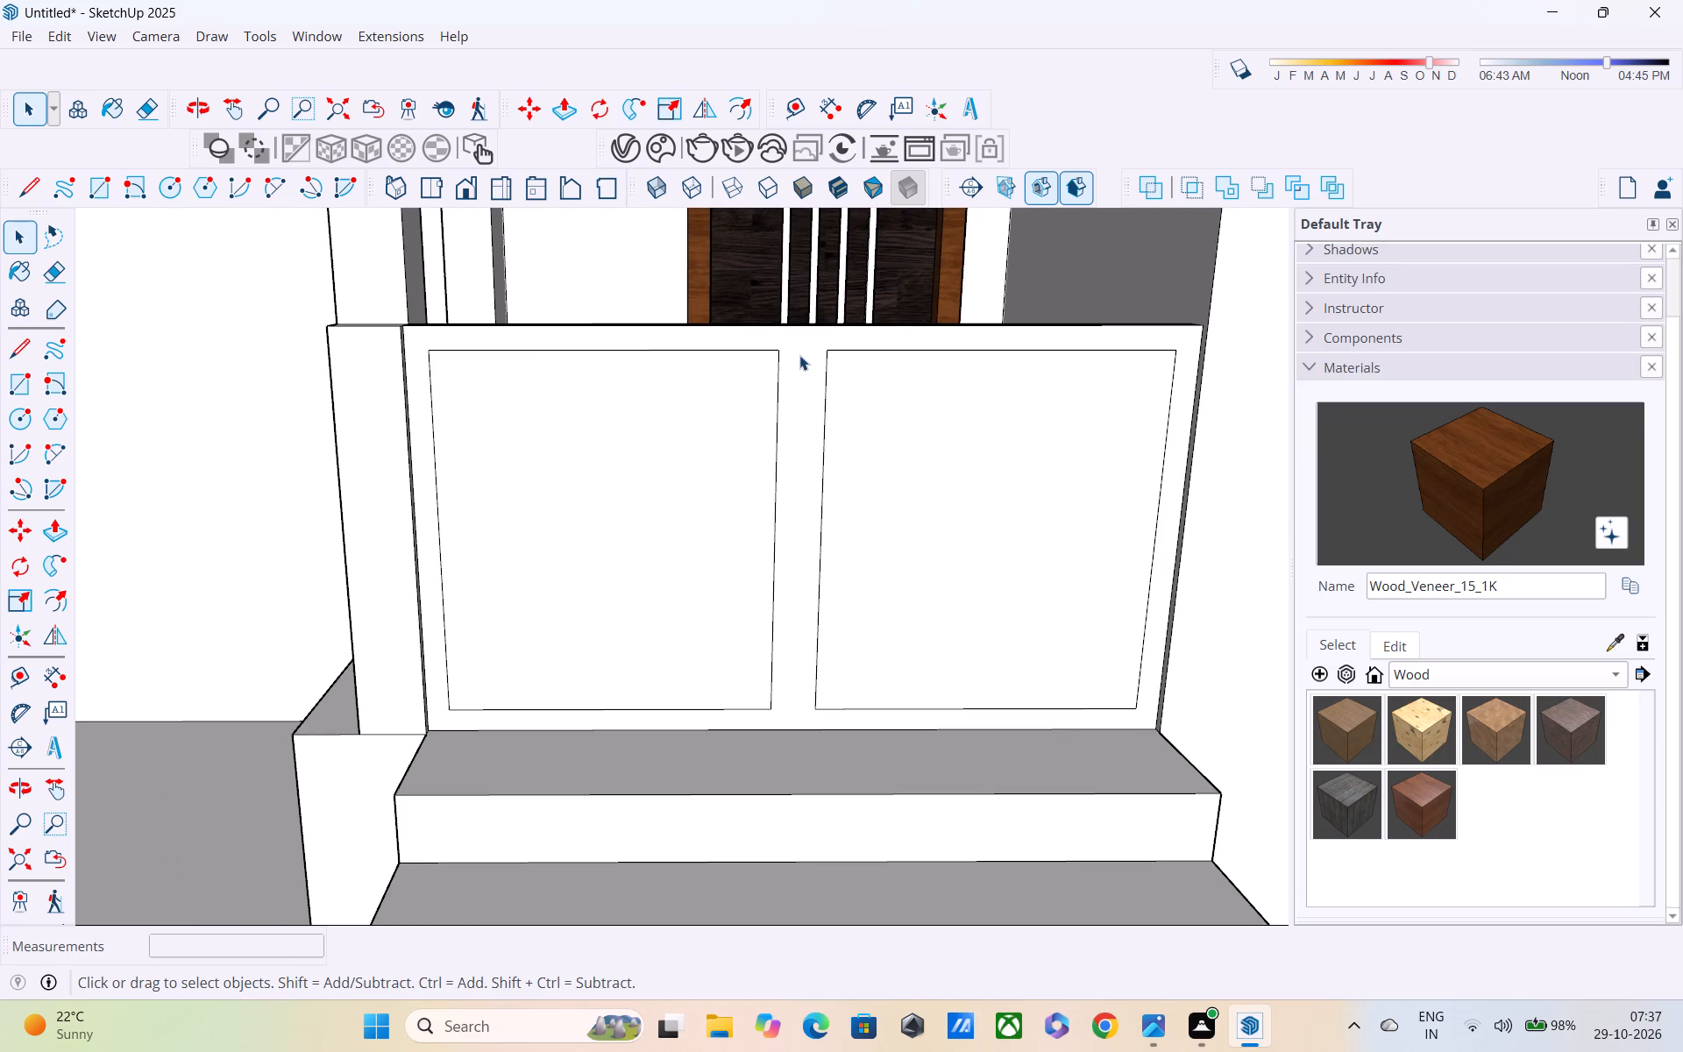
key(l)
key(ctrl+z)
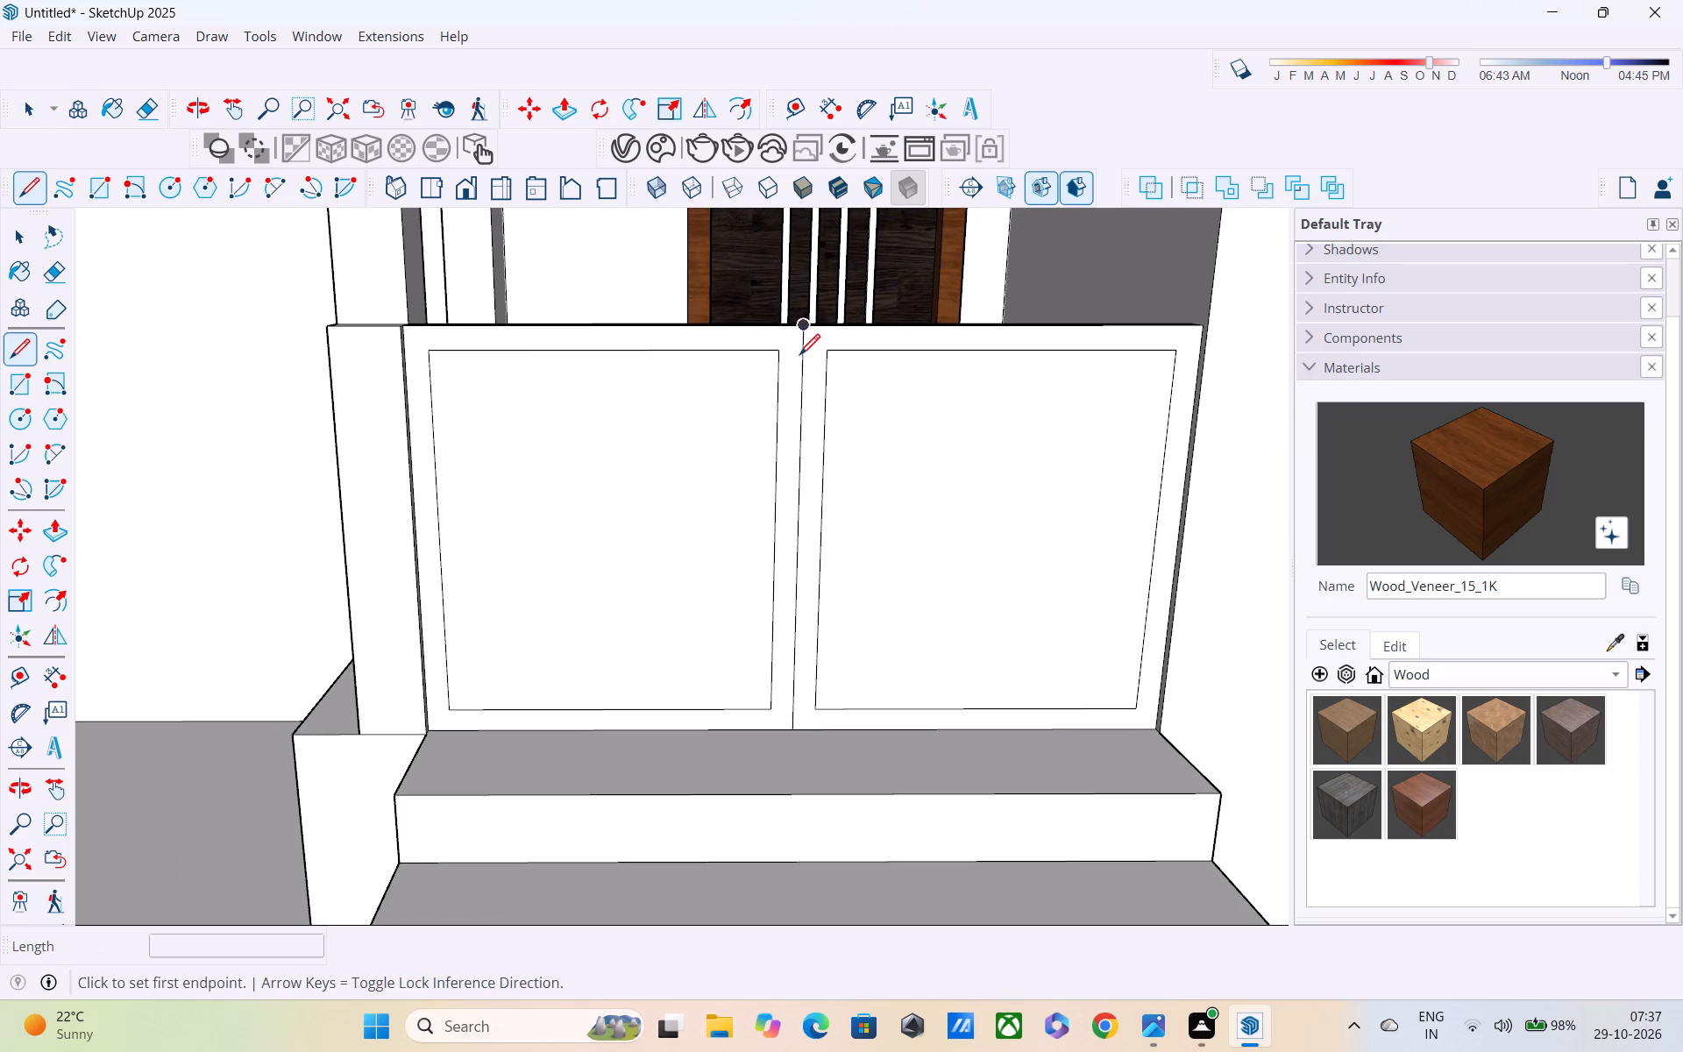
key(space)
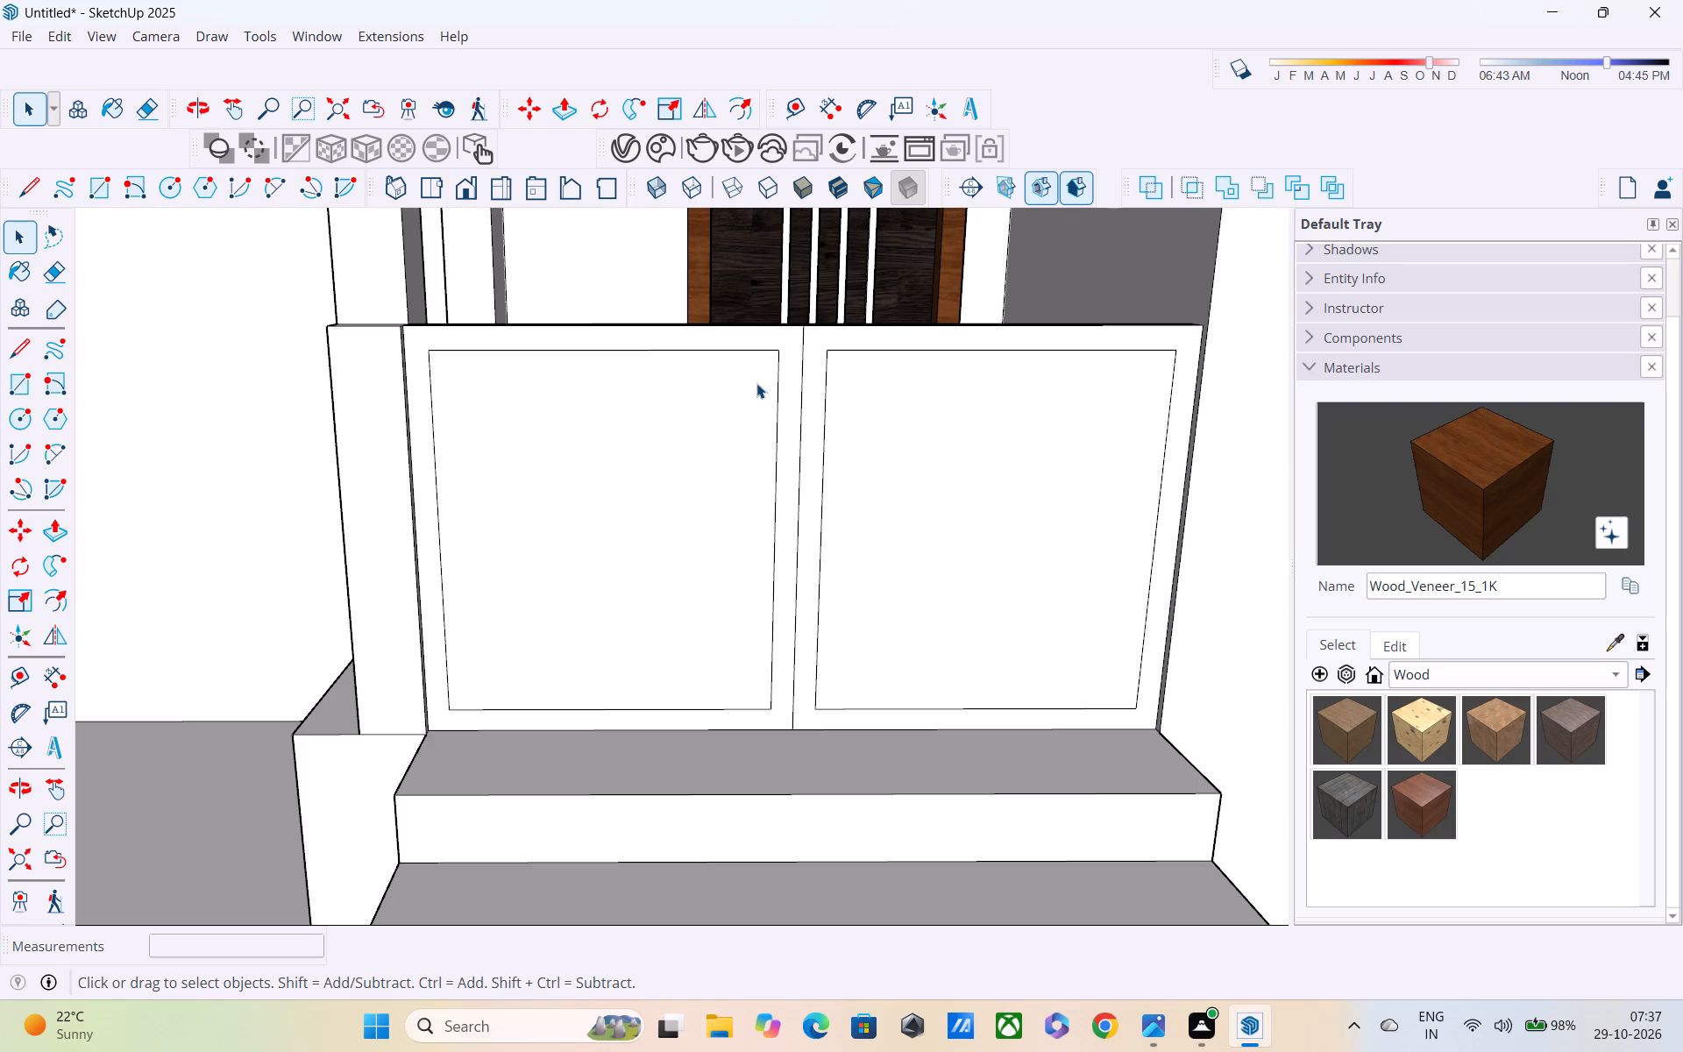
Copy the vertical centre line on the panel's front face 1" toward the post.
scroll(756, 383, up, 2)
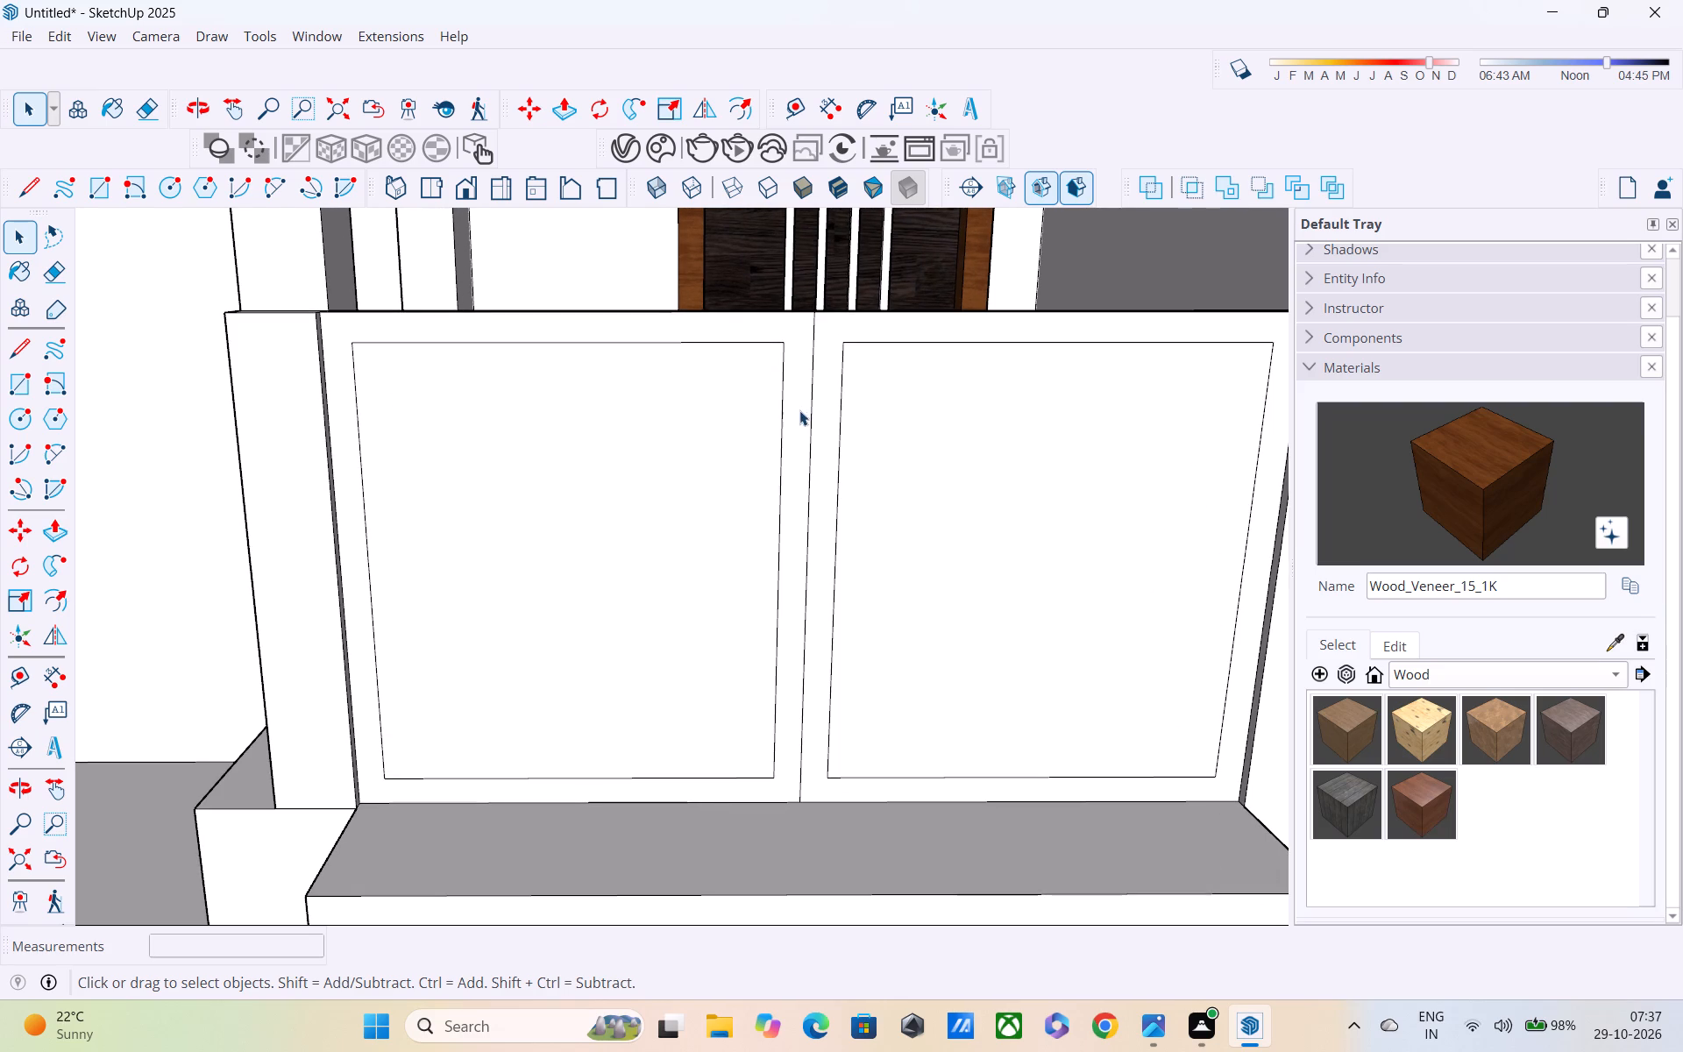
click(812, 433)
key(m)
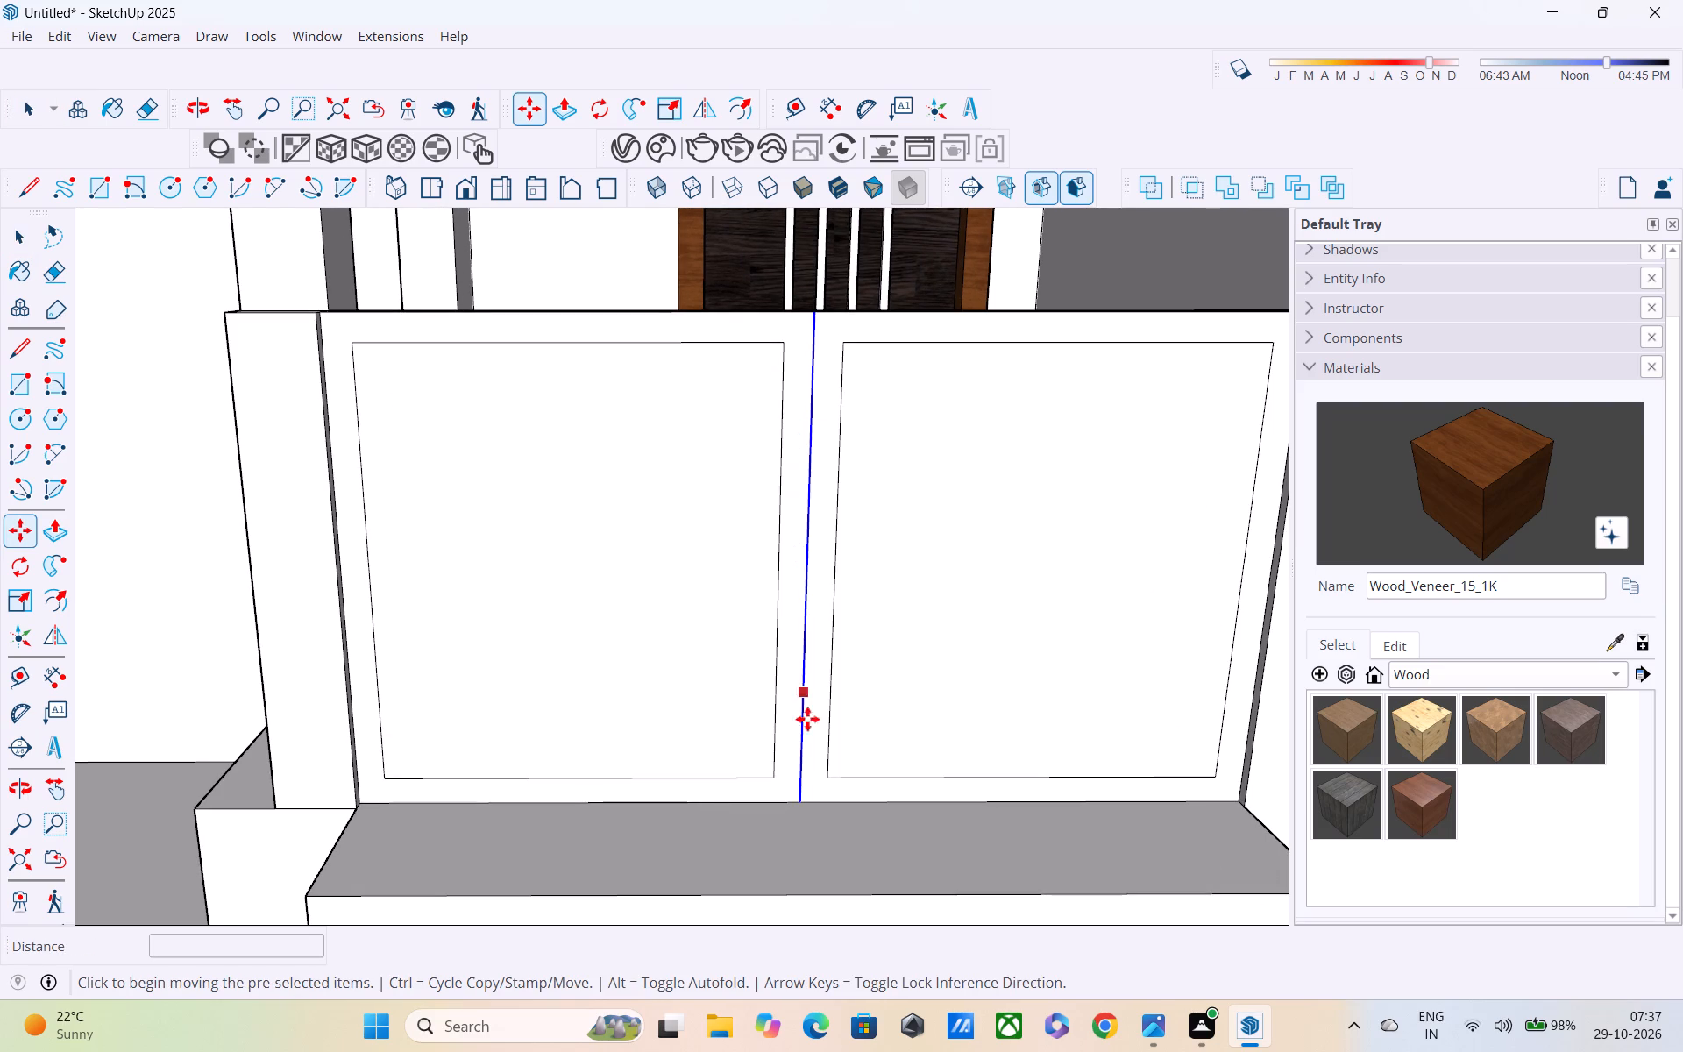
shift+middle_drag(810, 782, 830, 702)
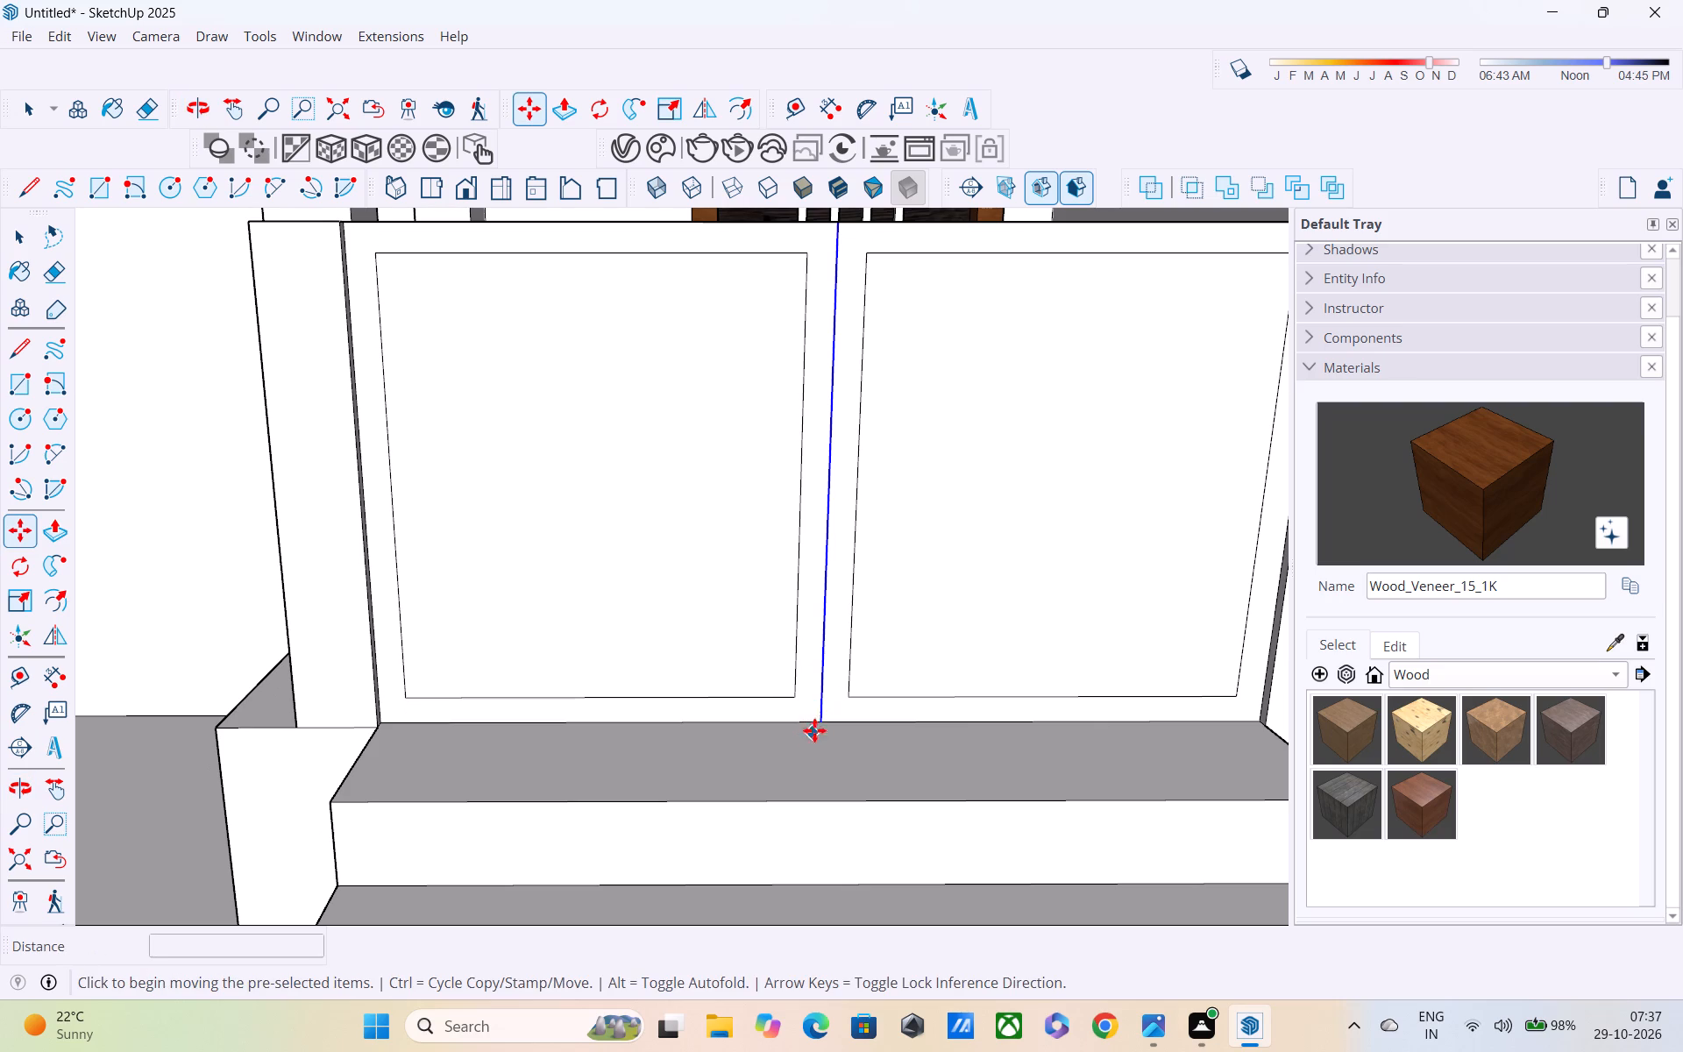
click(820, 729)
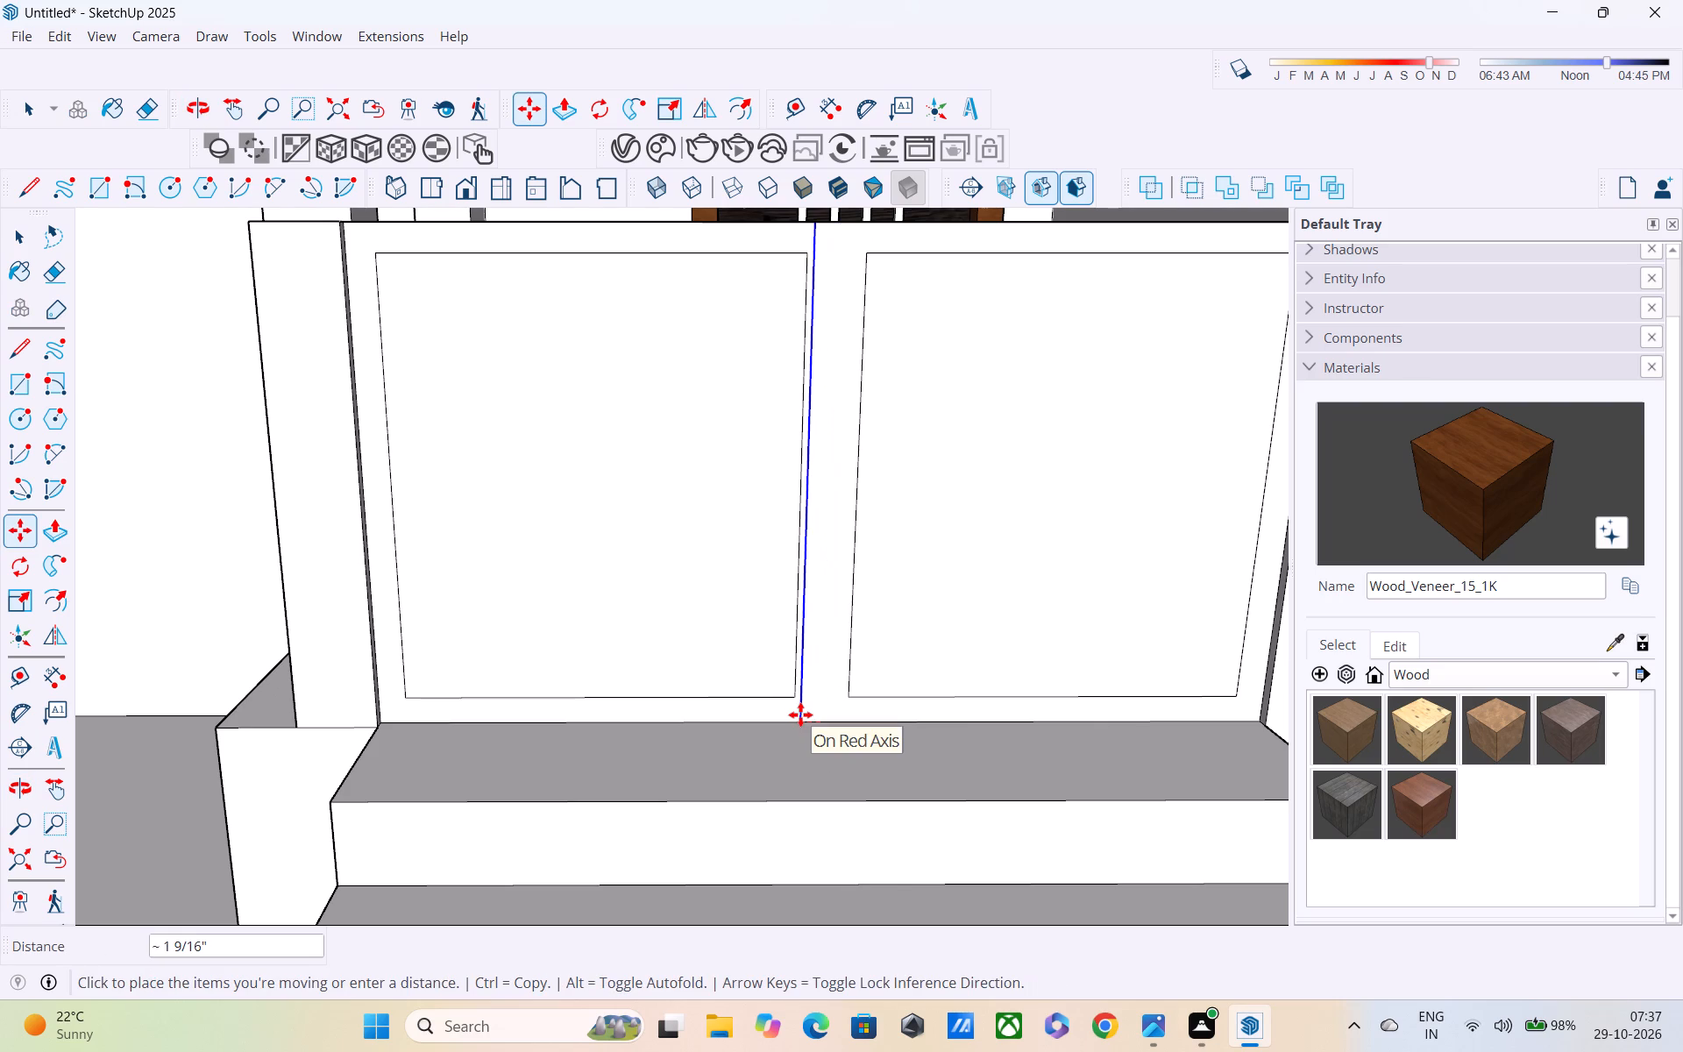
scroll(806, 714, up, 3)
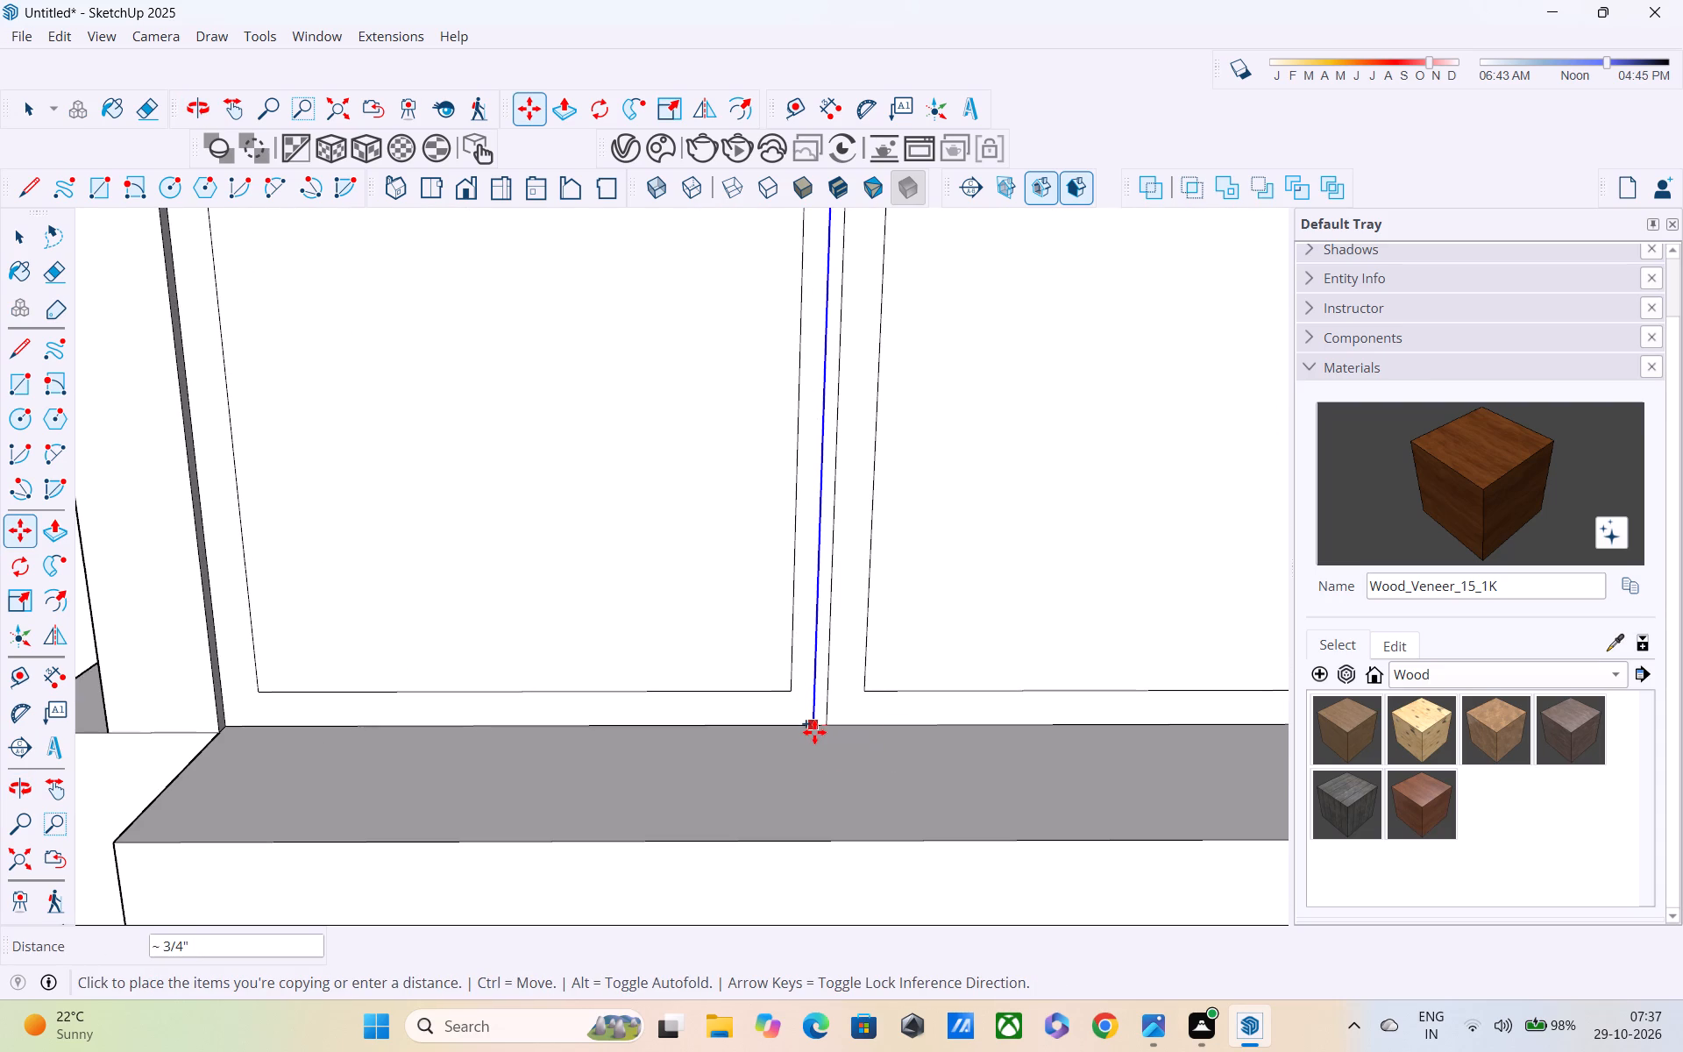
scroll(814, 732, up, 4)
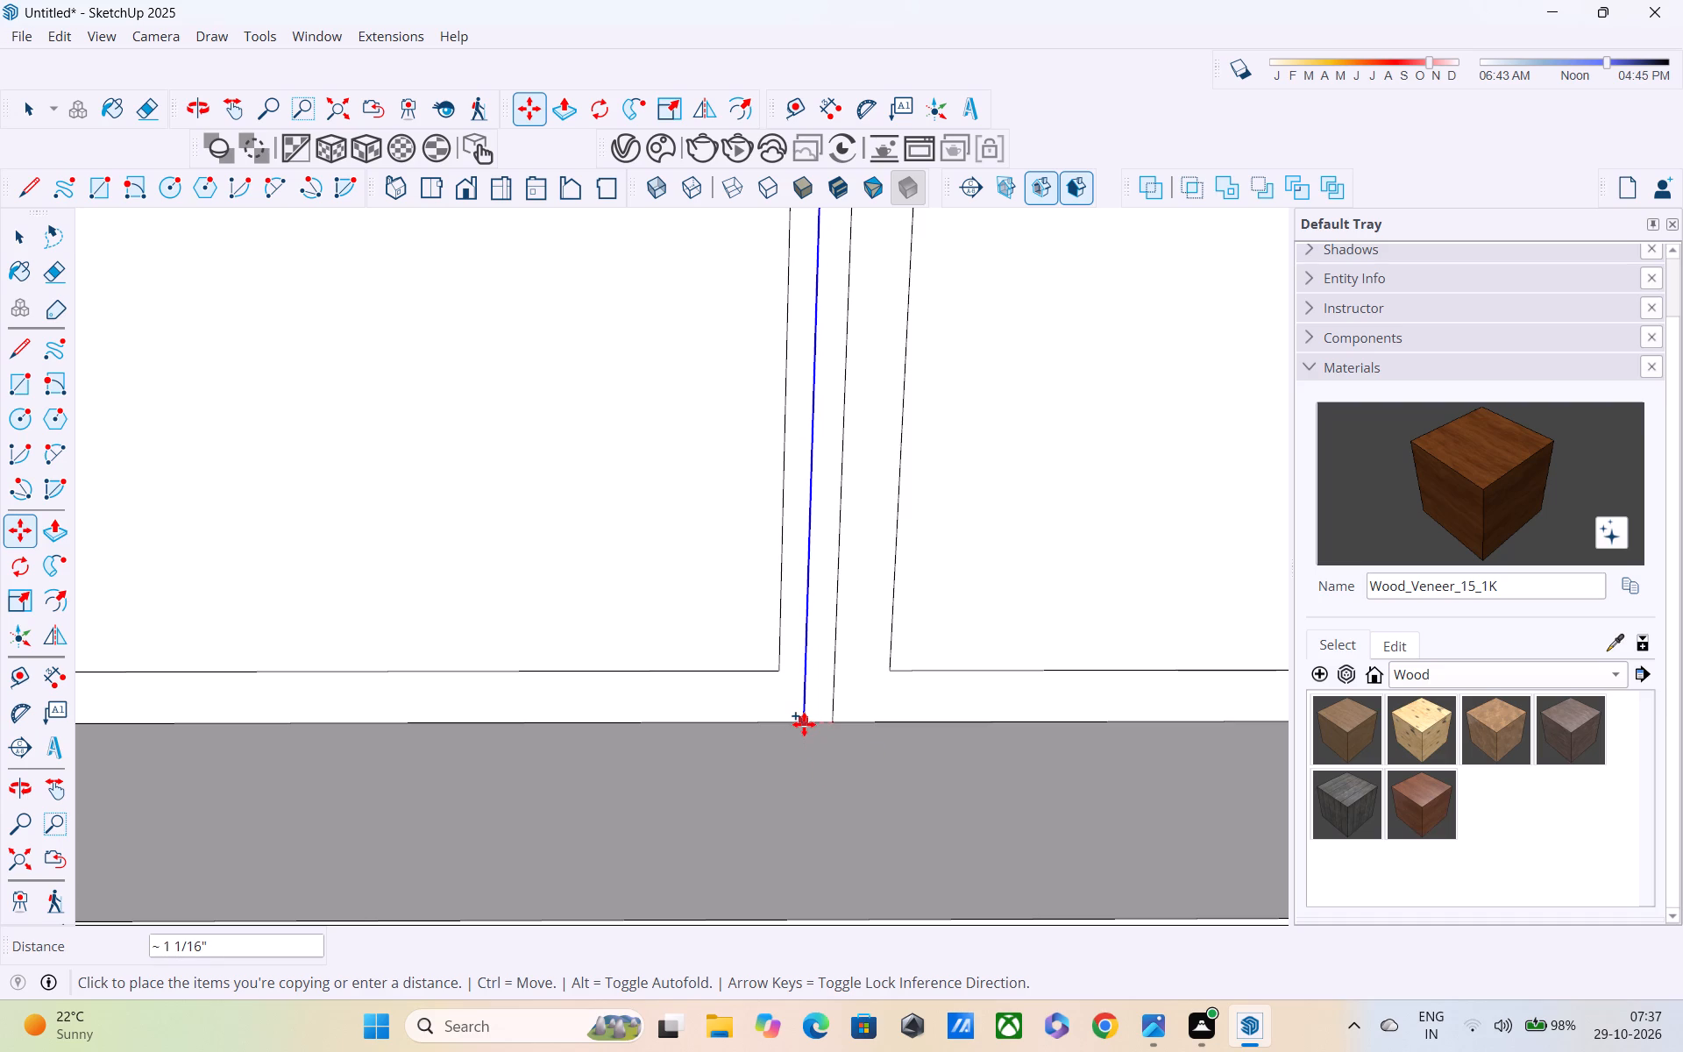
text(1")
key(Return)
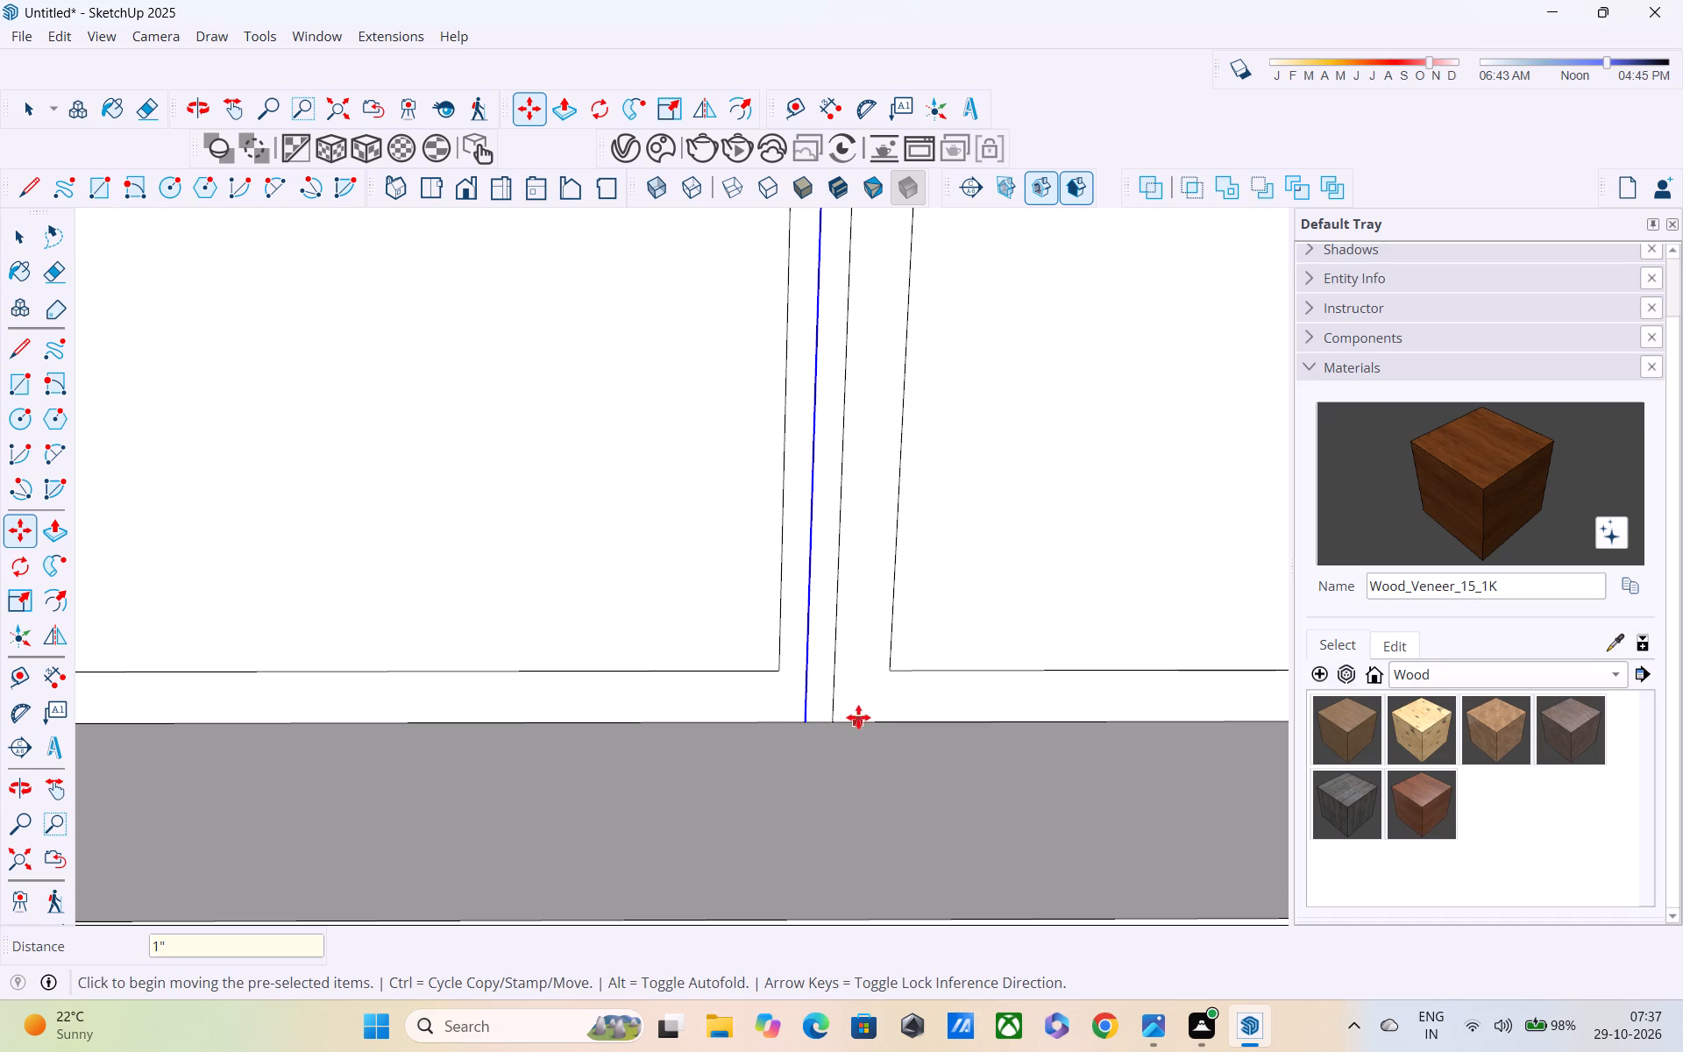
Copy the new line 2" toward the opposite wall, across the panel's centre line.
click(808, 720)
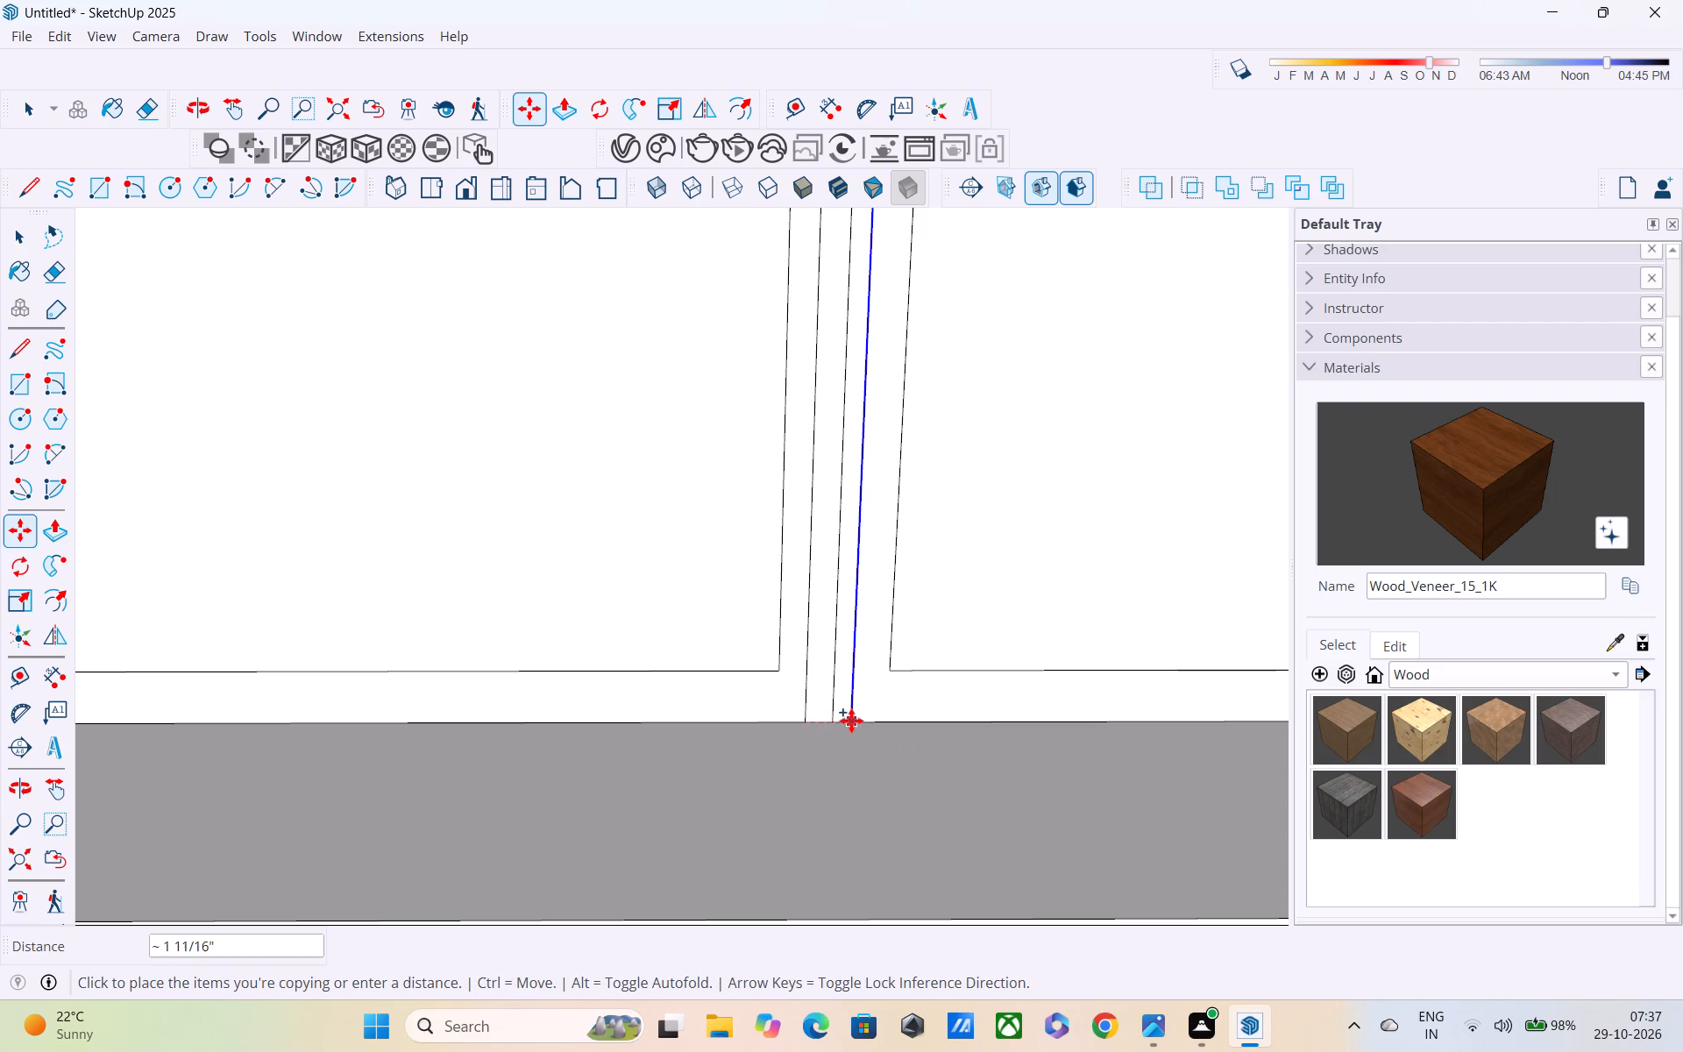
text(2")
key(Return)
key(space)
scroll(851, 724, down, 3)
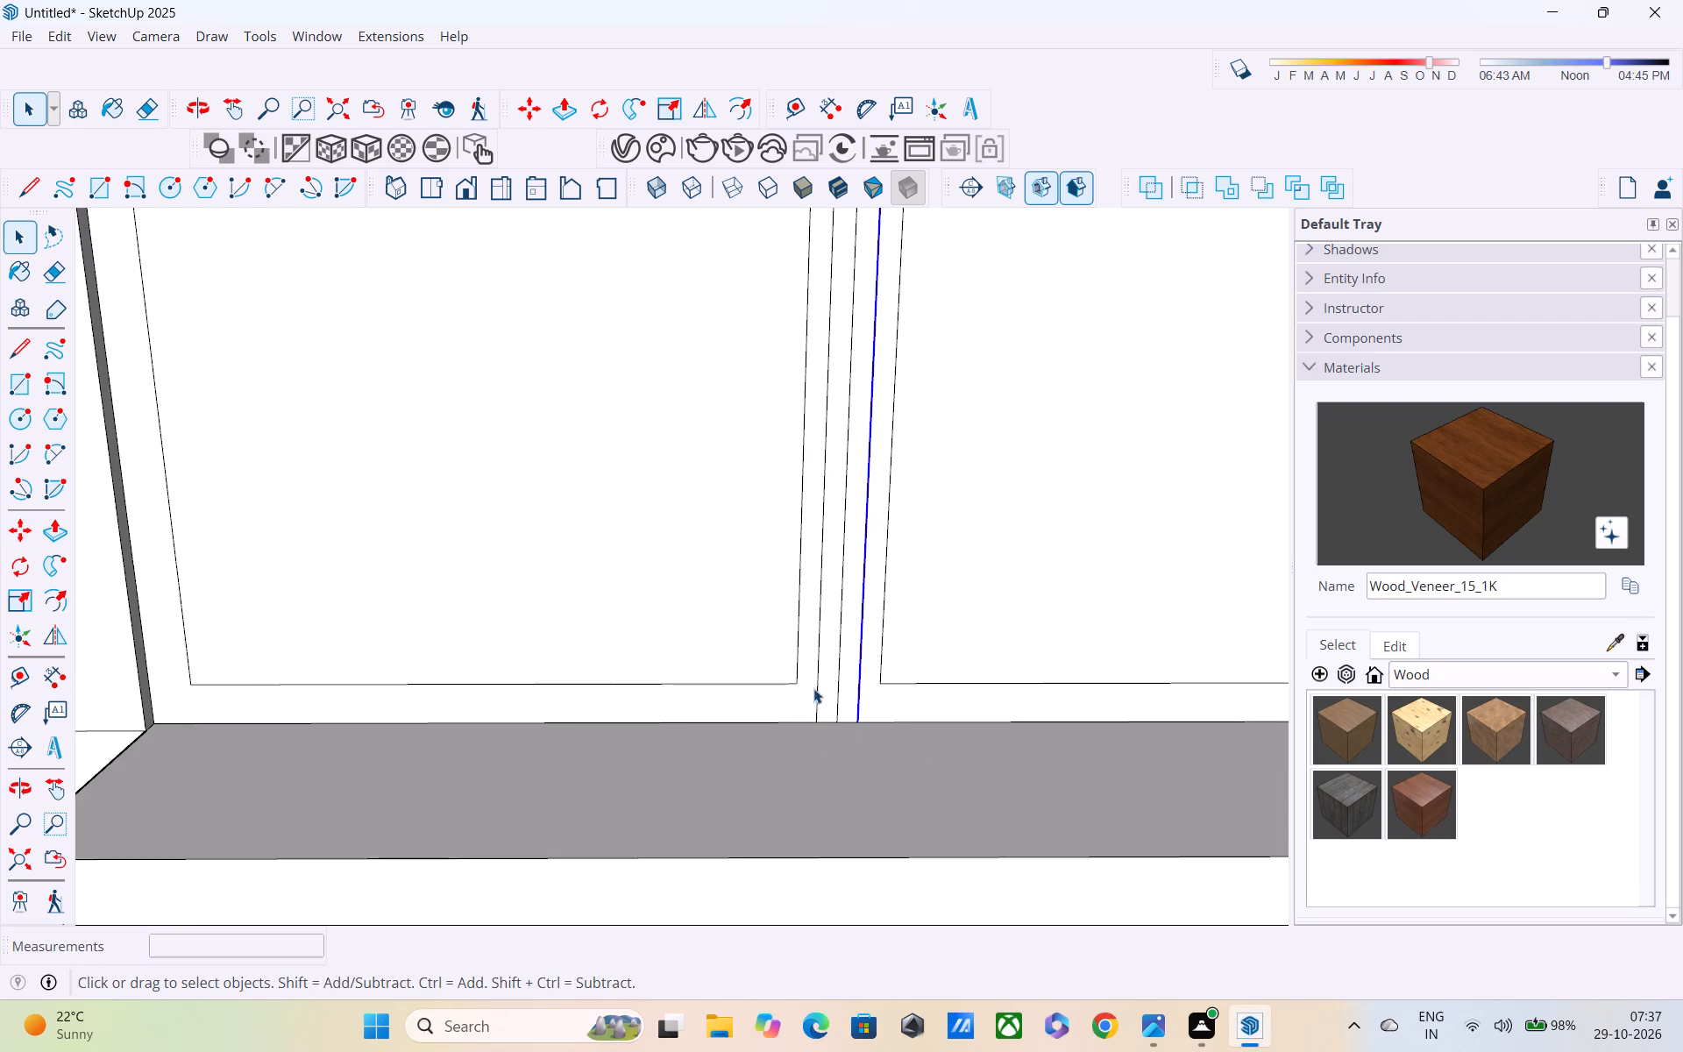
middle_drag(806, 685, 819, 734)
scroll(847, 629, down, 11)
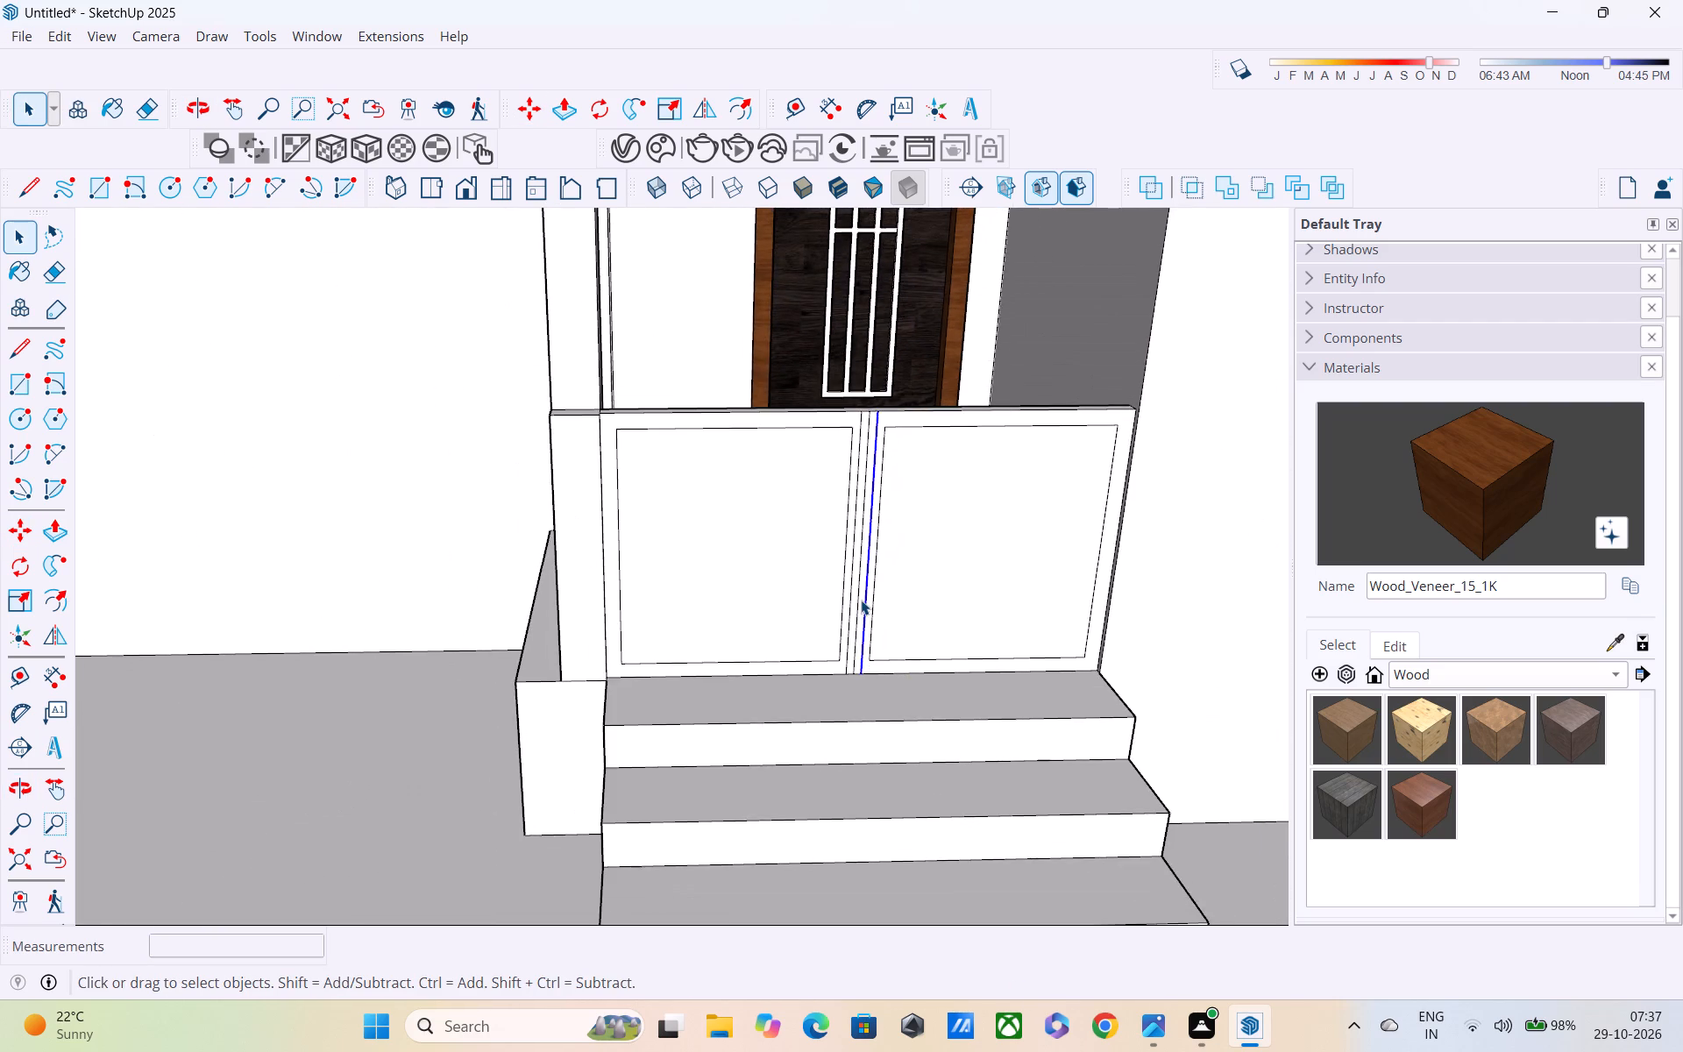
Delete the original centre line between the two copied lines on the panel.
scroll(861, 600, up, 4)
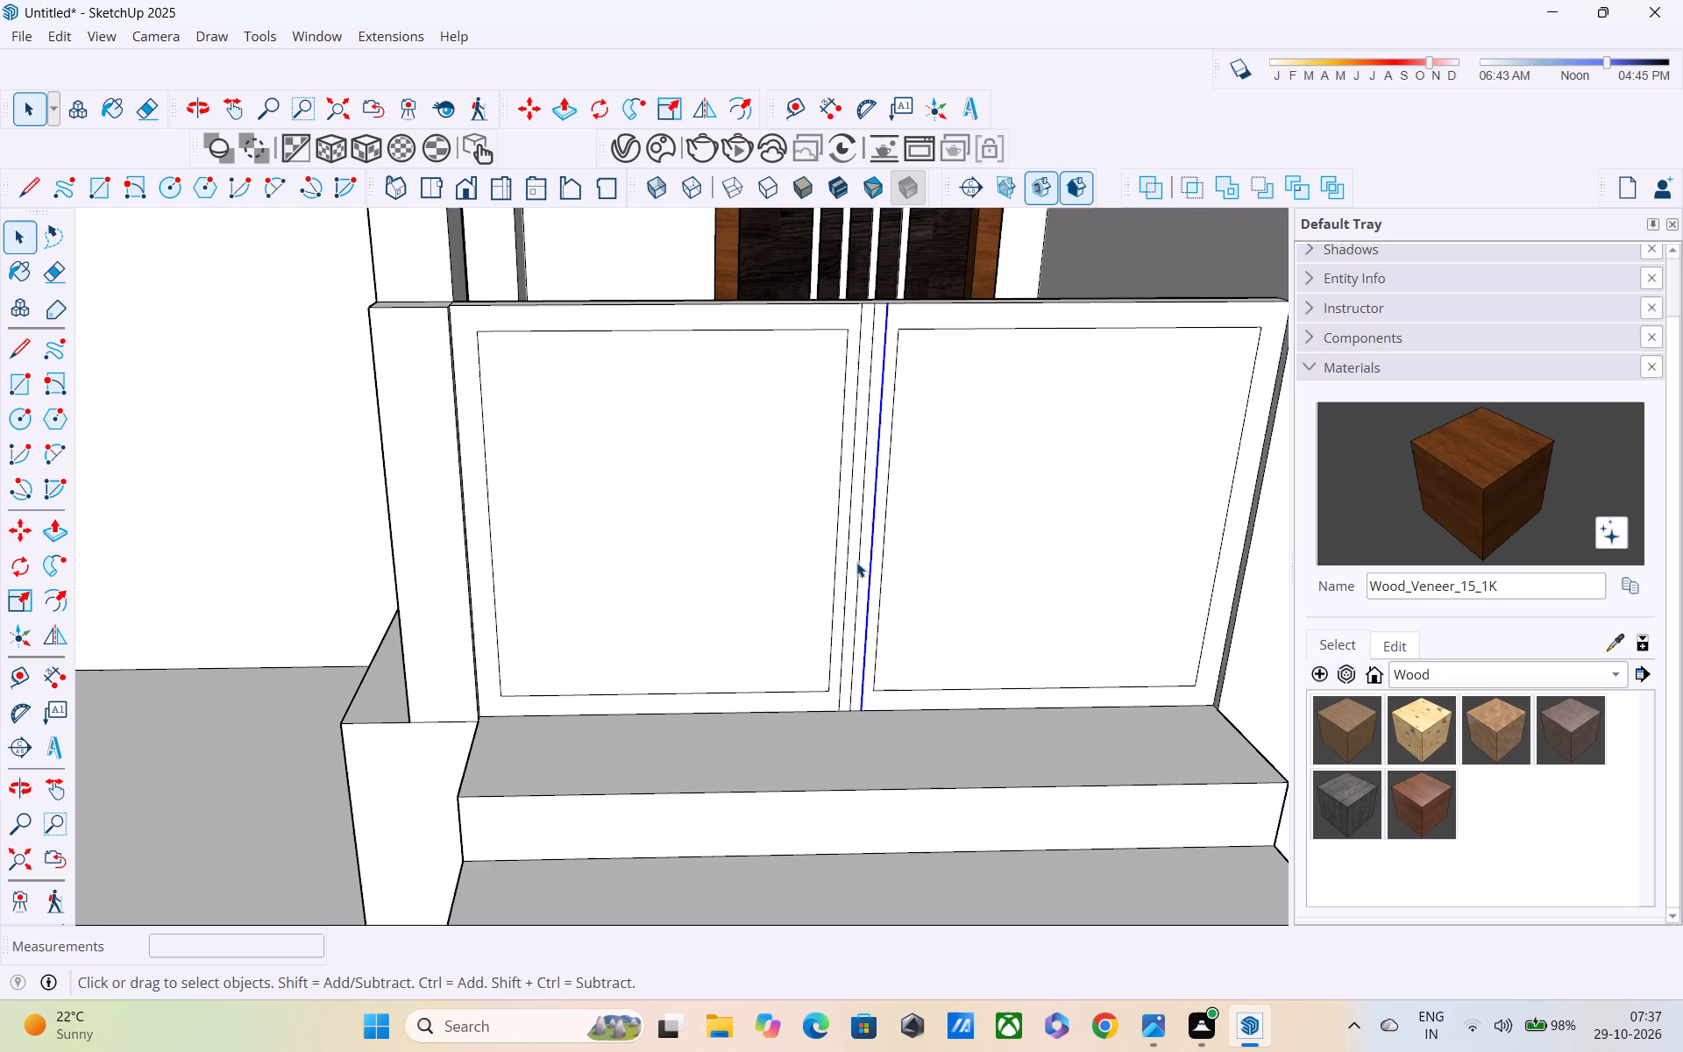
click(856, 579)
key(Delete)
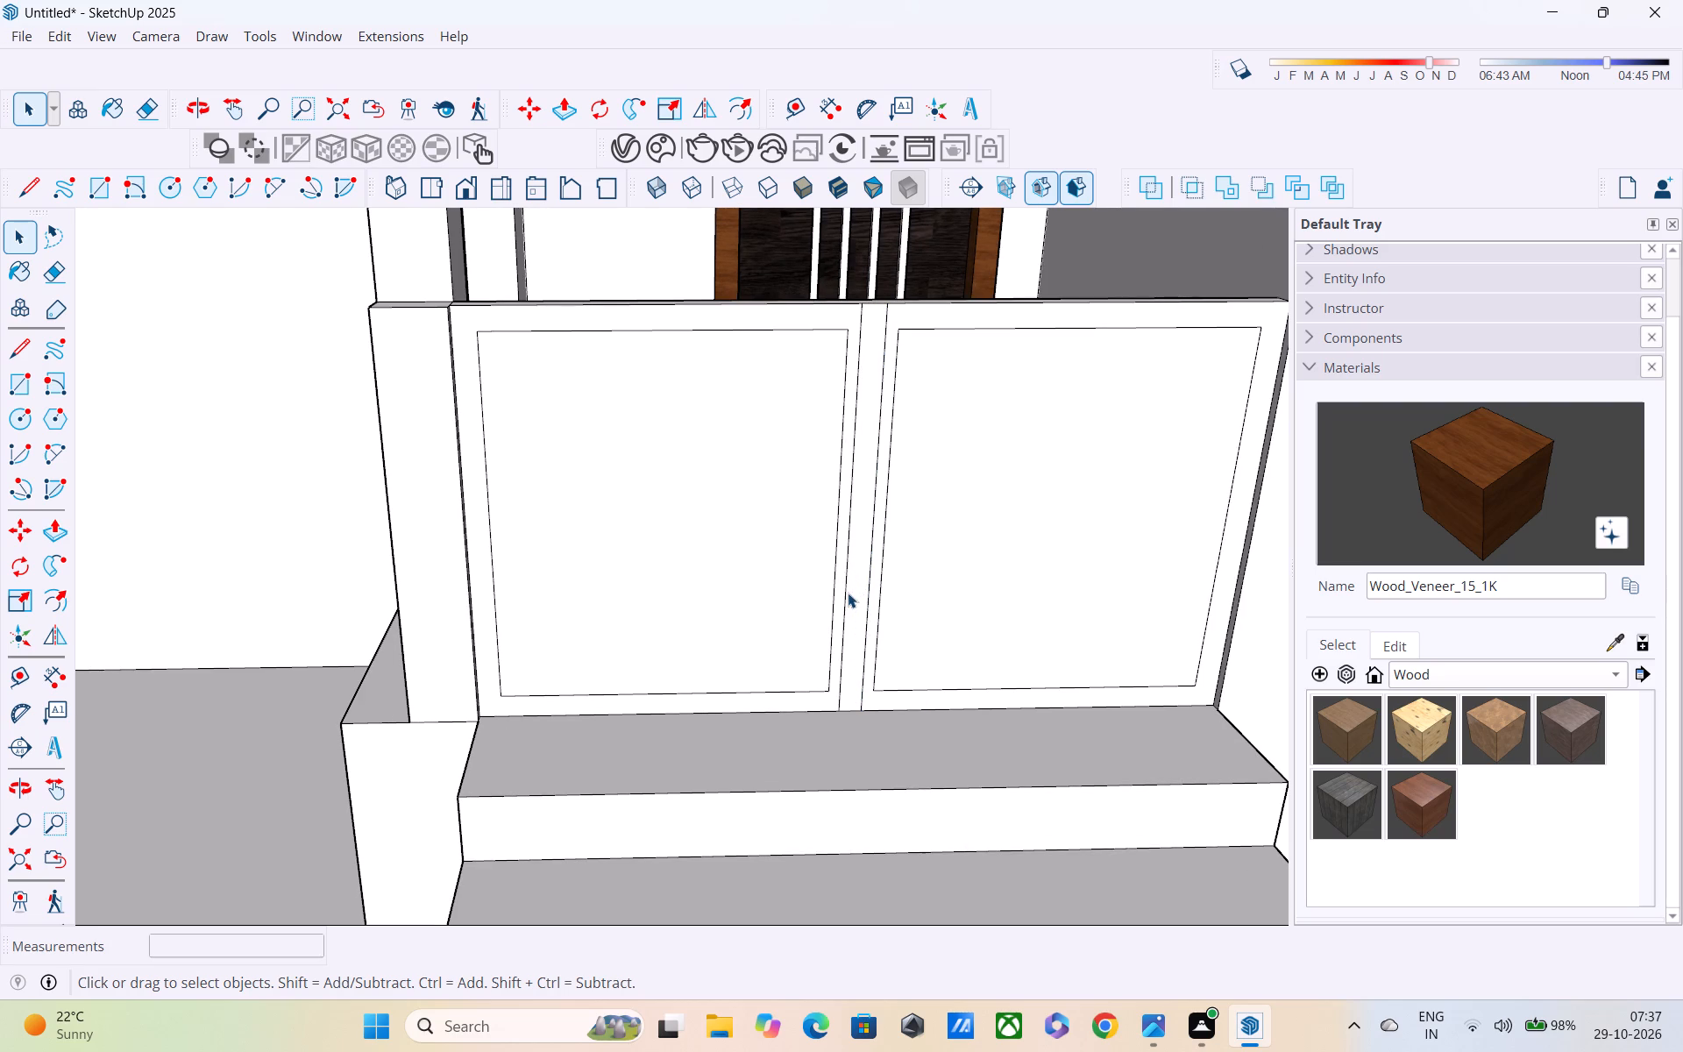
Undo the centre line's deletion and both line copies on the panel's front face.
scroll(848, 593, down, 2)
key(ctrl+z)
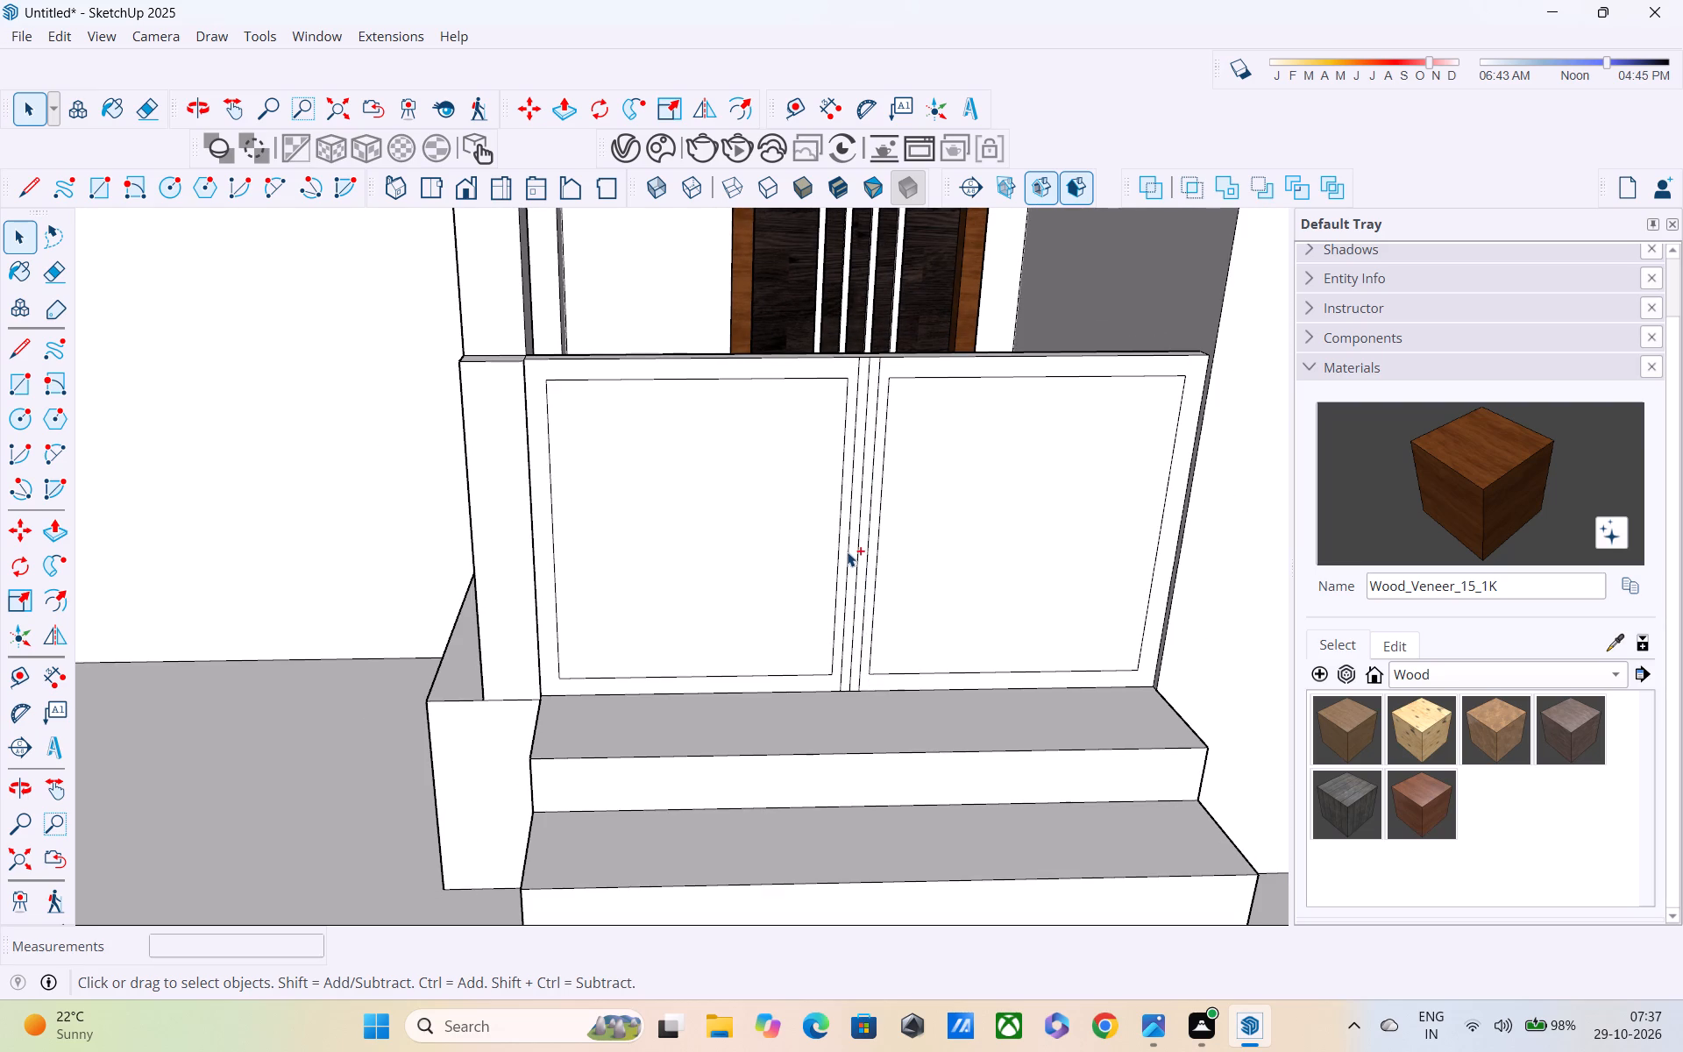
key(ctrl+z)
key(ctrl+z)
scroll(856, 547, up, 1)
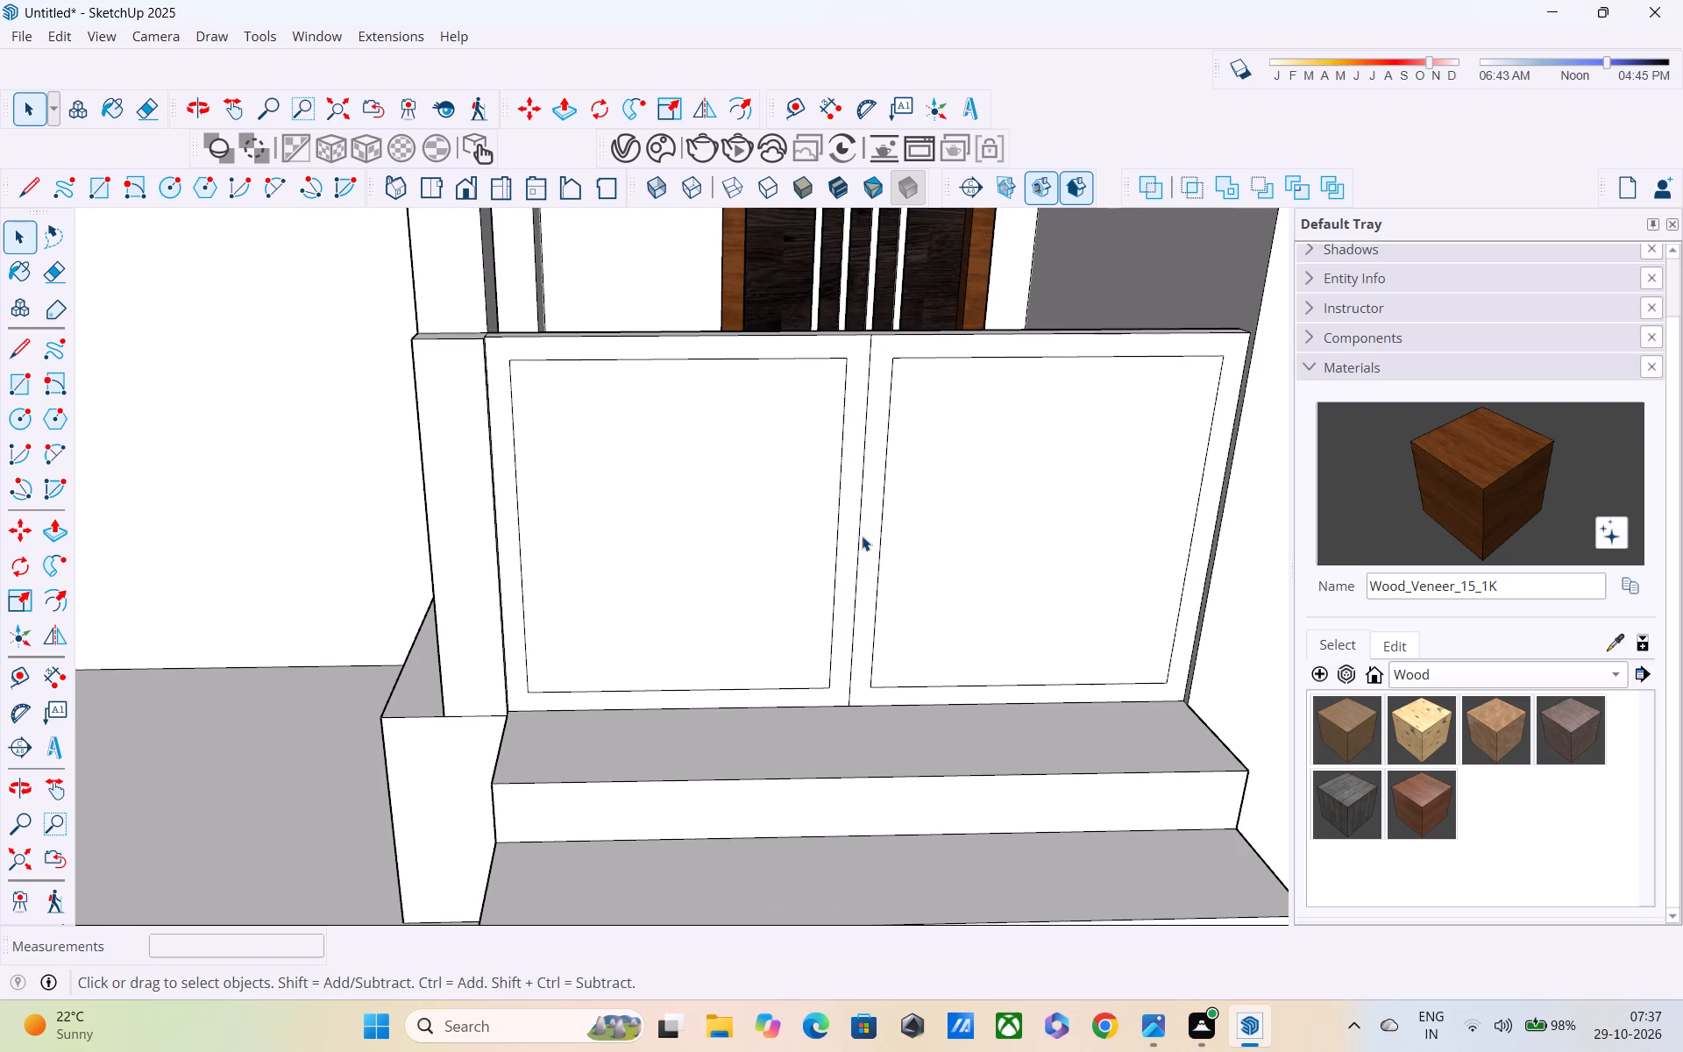
Copy the panel's vertical centre line 0.5" toward the post.
key(space)
click(861, 494)
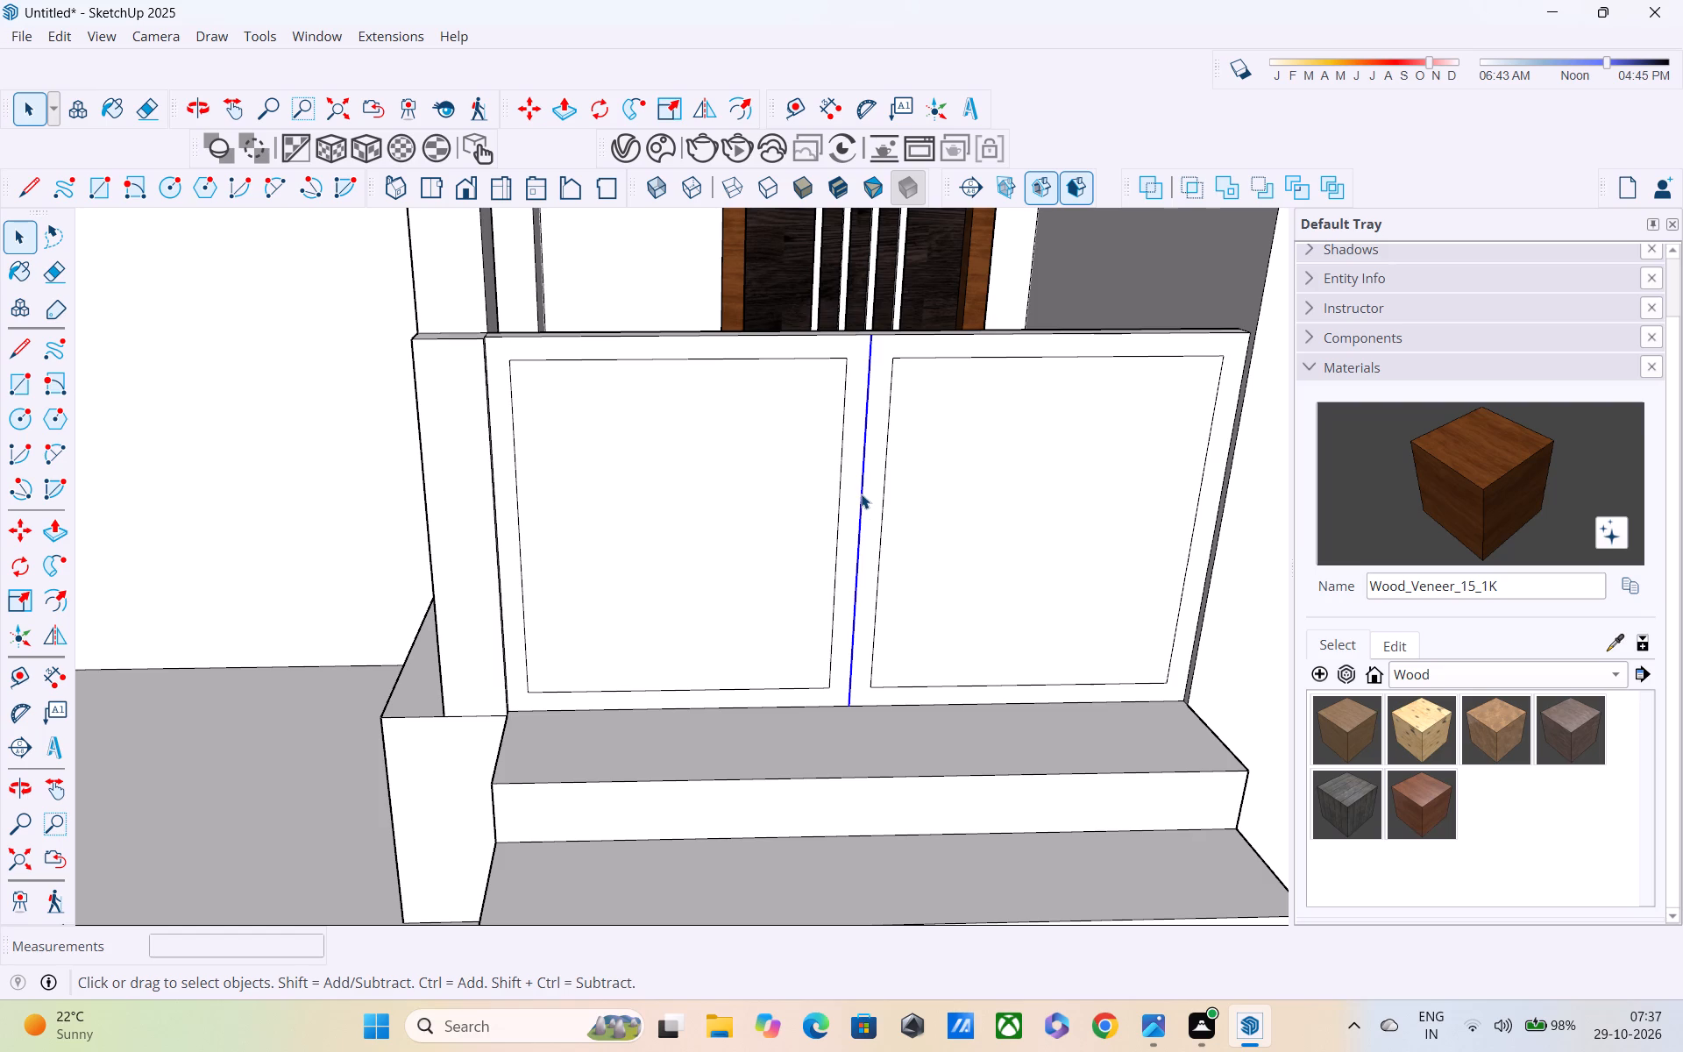
key(m)
scroll(856, 695, up, 1)
middle_drag(855, 693, 866, 566)
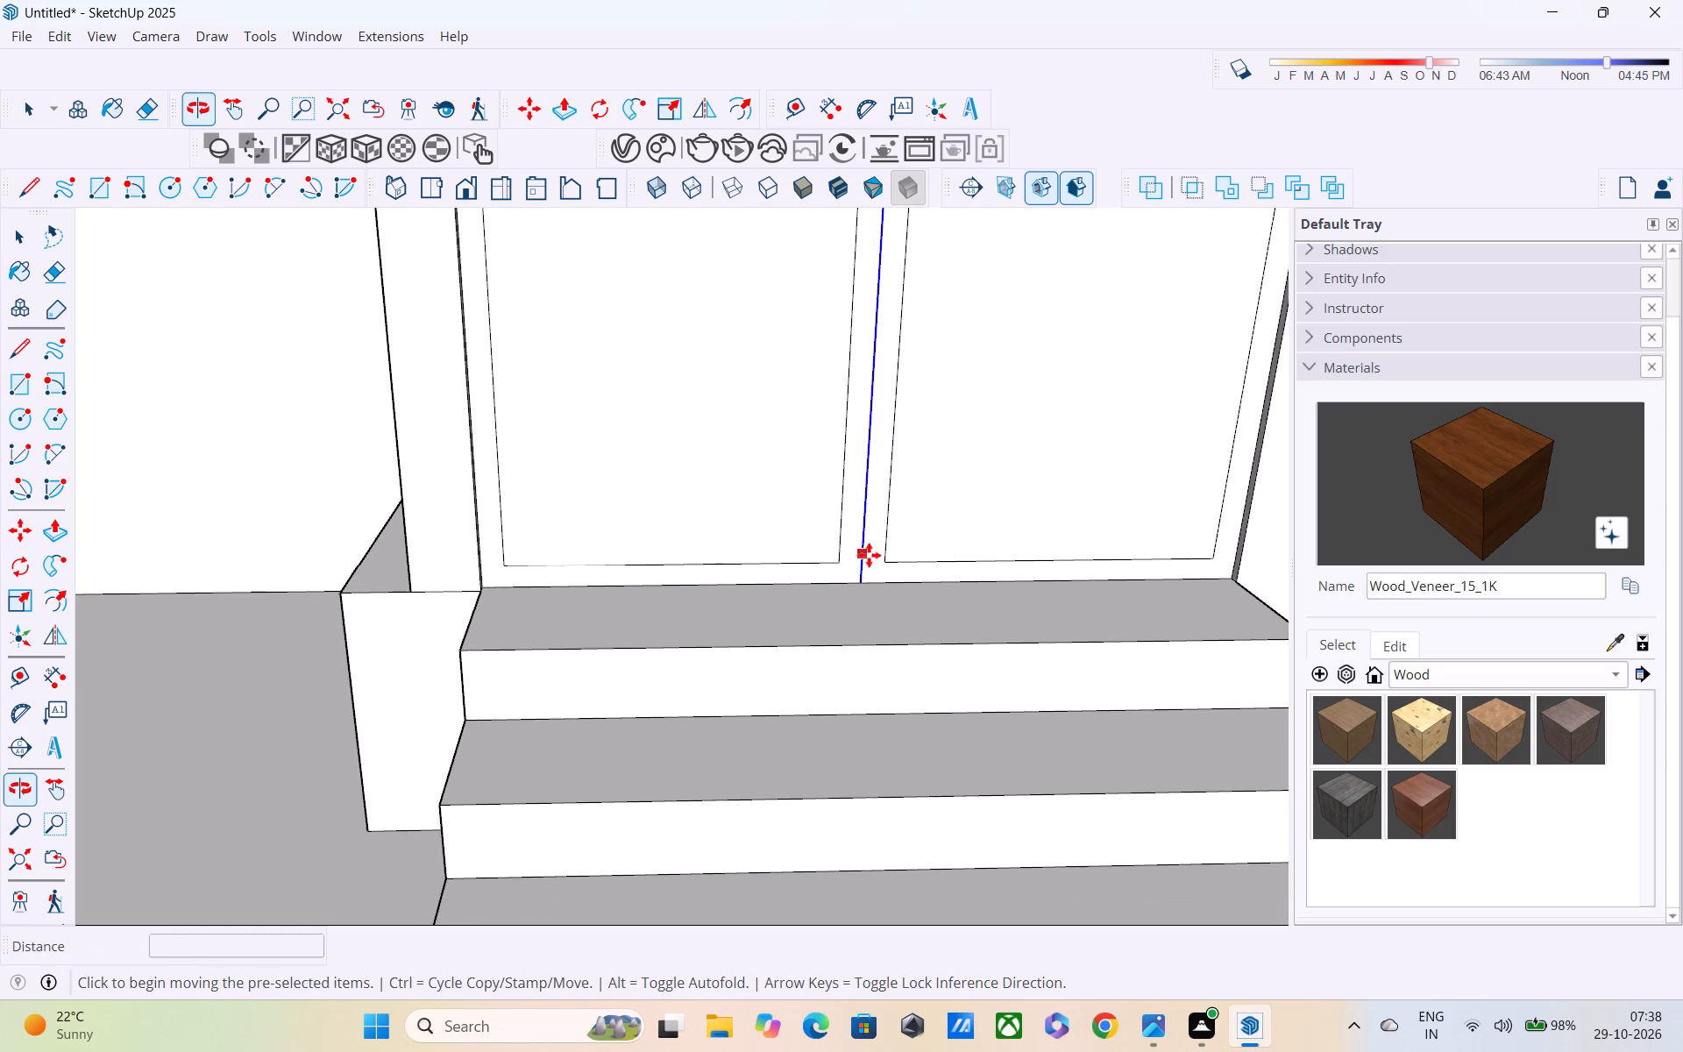
scroll(869, 555, up, 8)
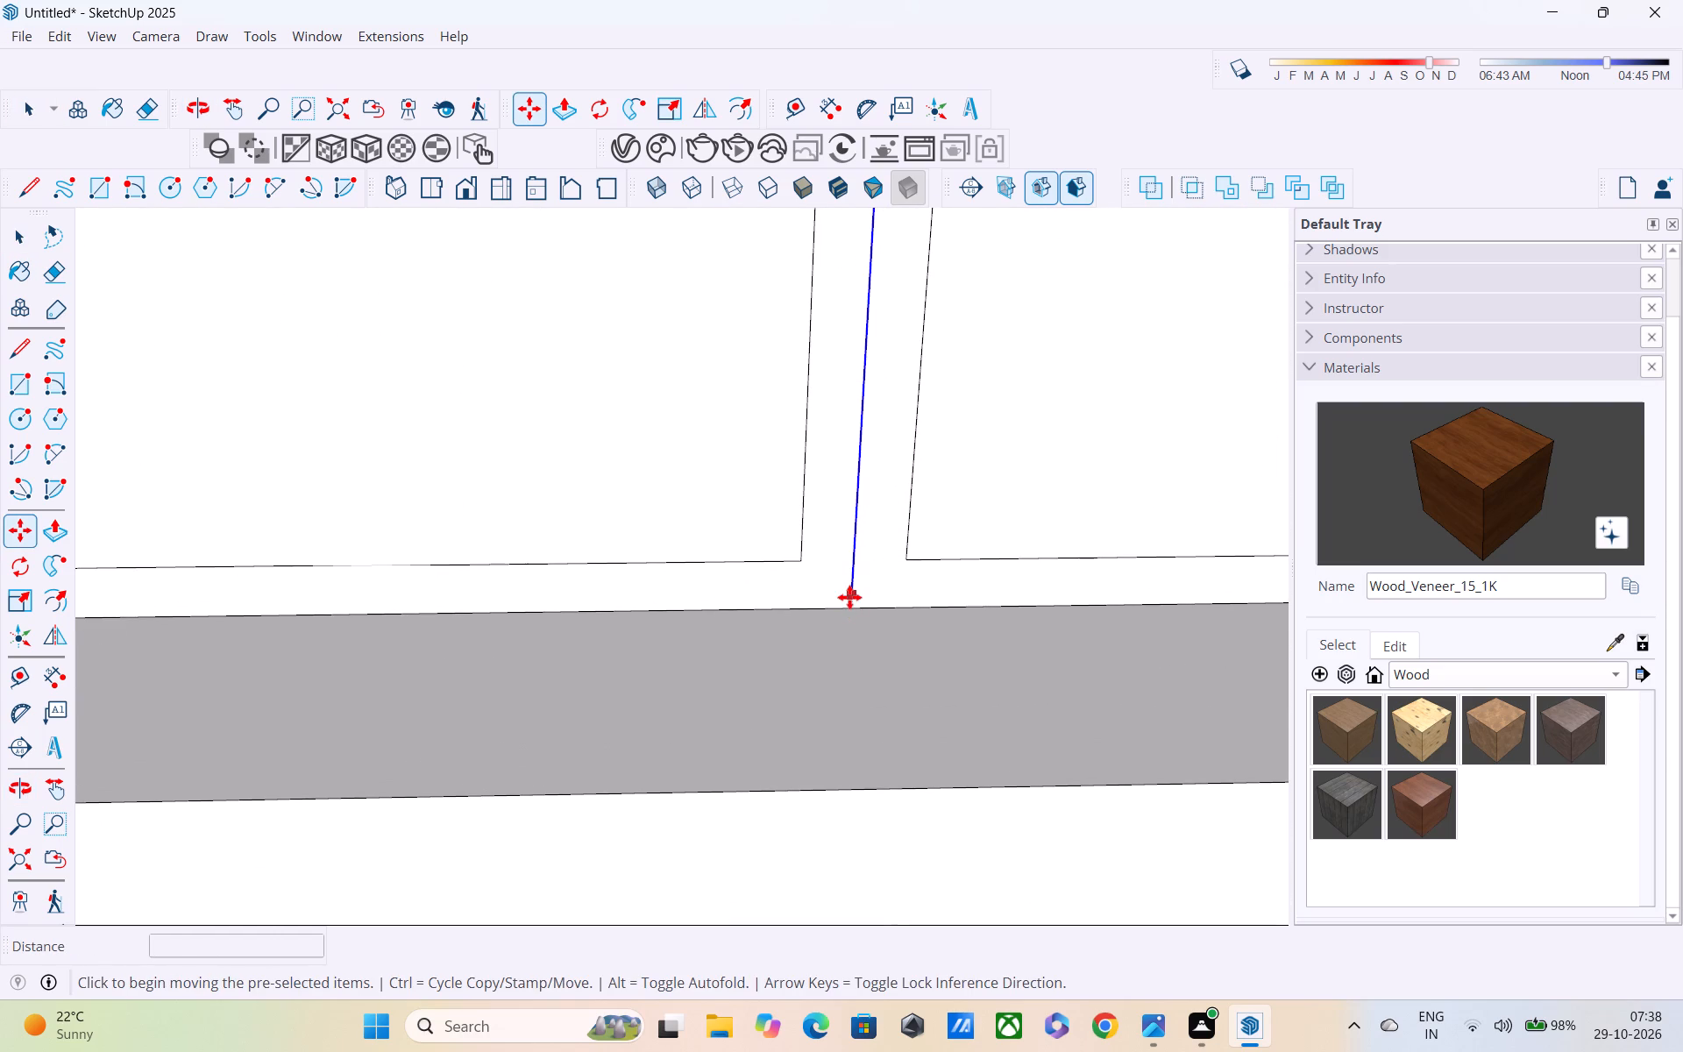
click(849, 609)
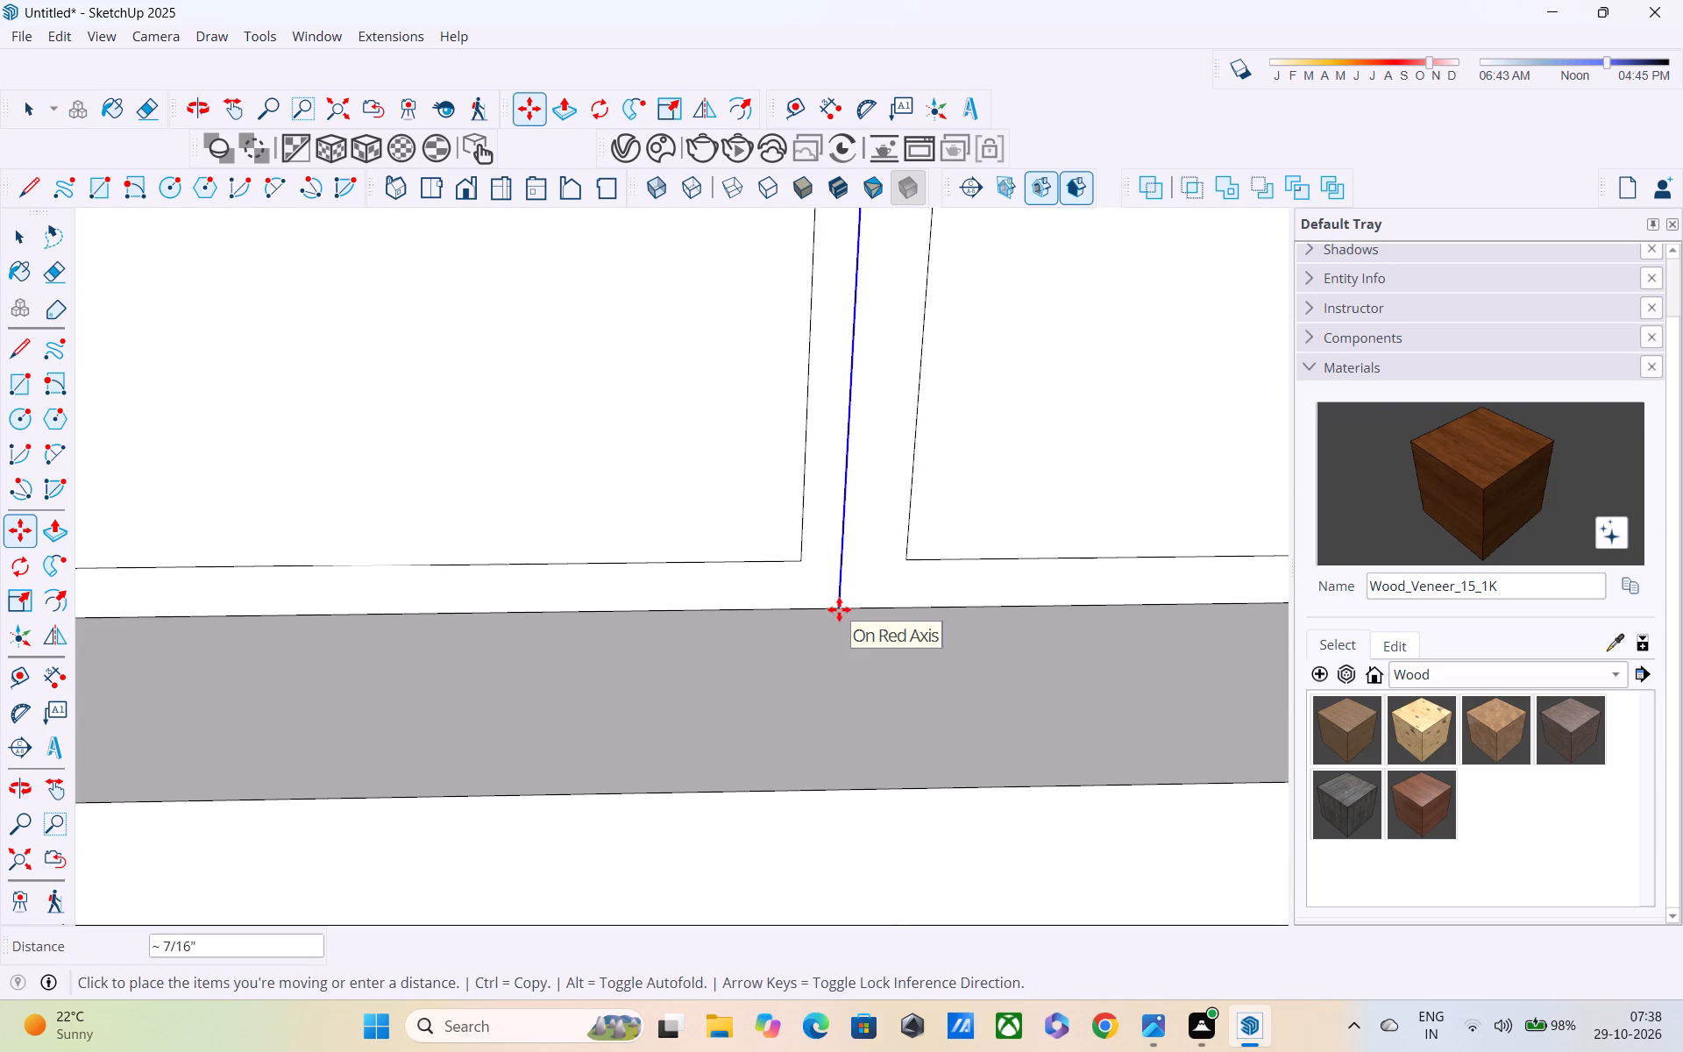
text(0.5")
key(Return)
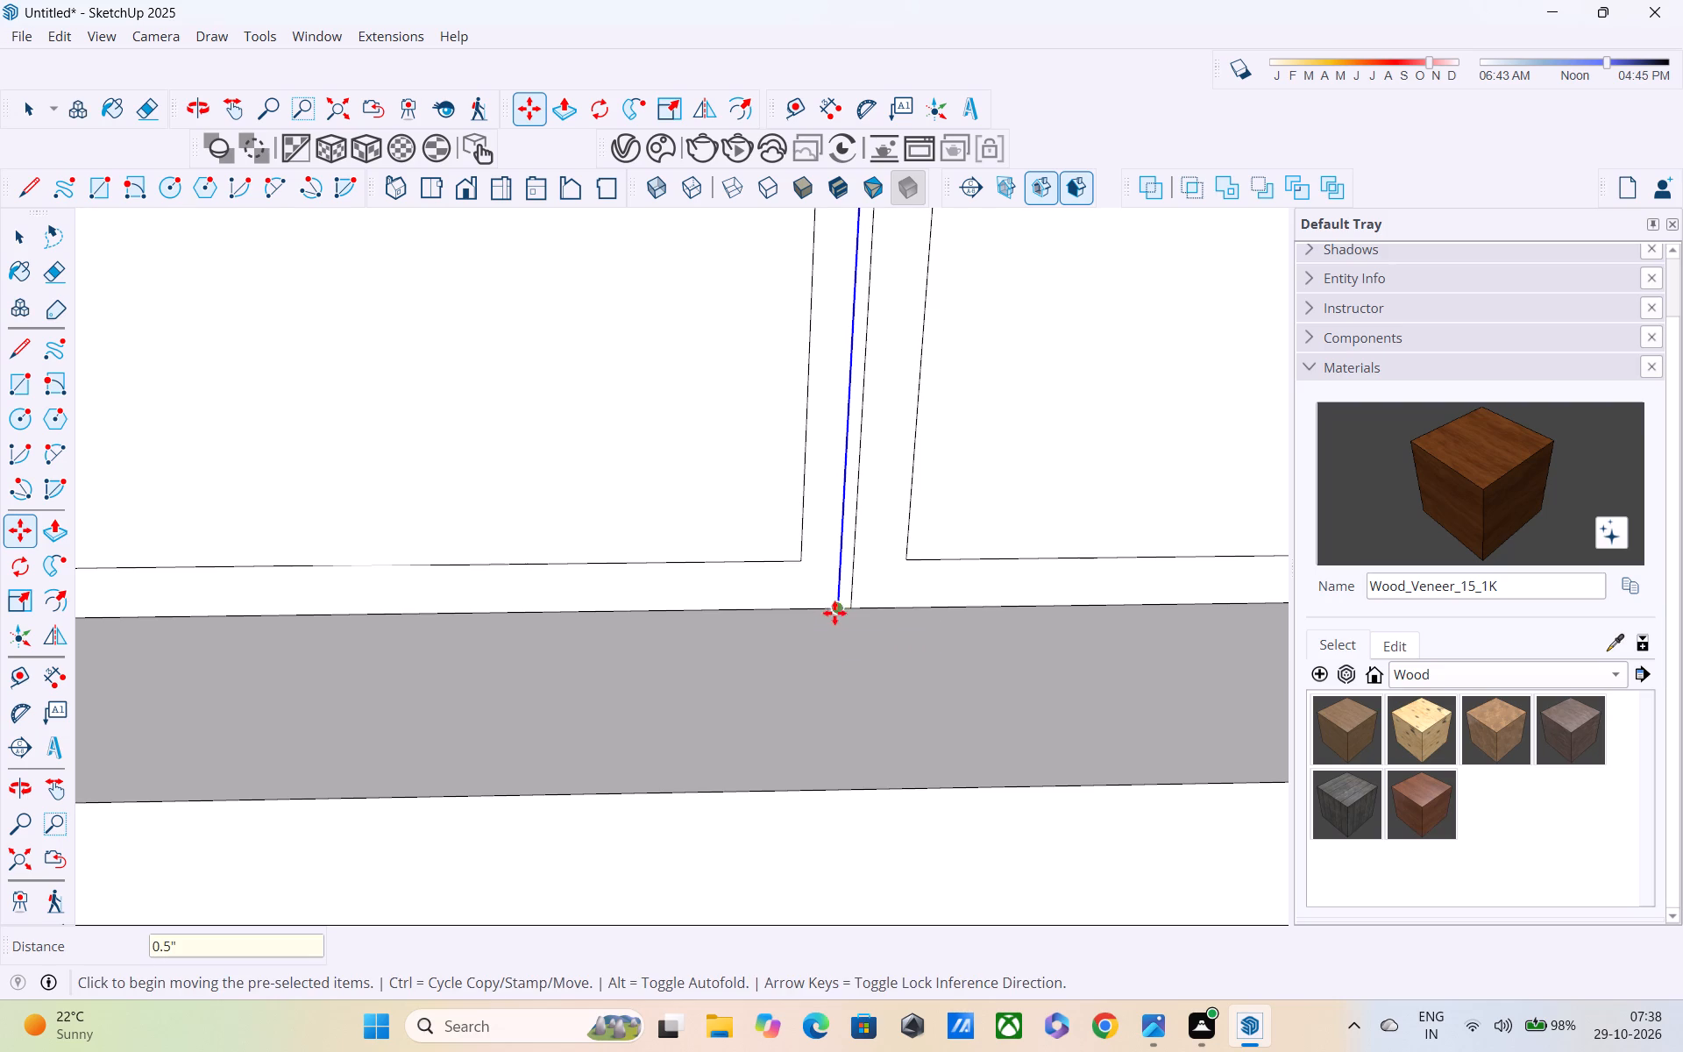
Copy the new line 1" toward the opposite wall, across the panel's centre line.
scroll(840, 604, up, 2)
click(849, 612)
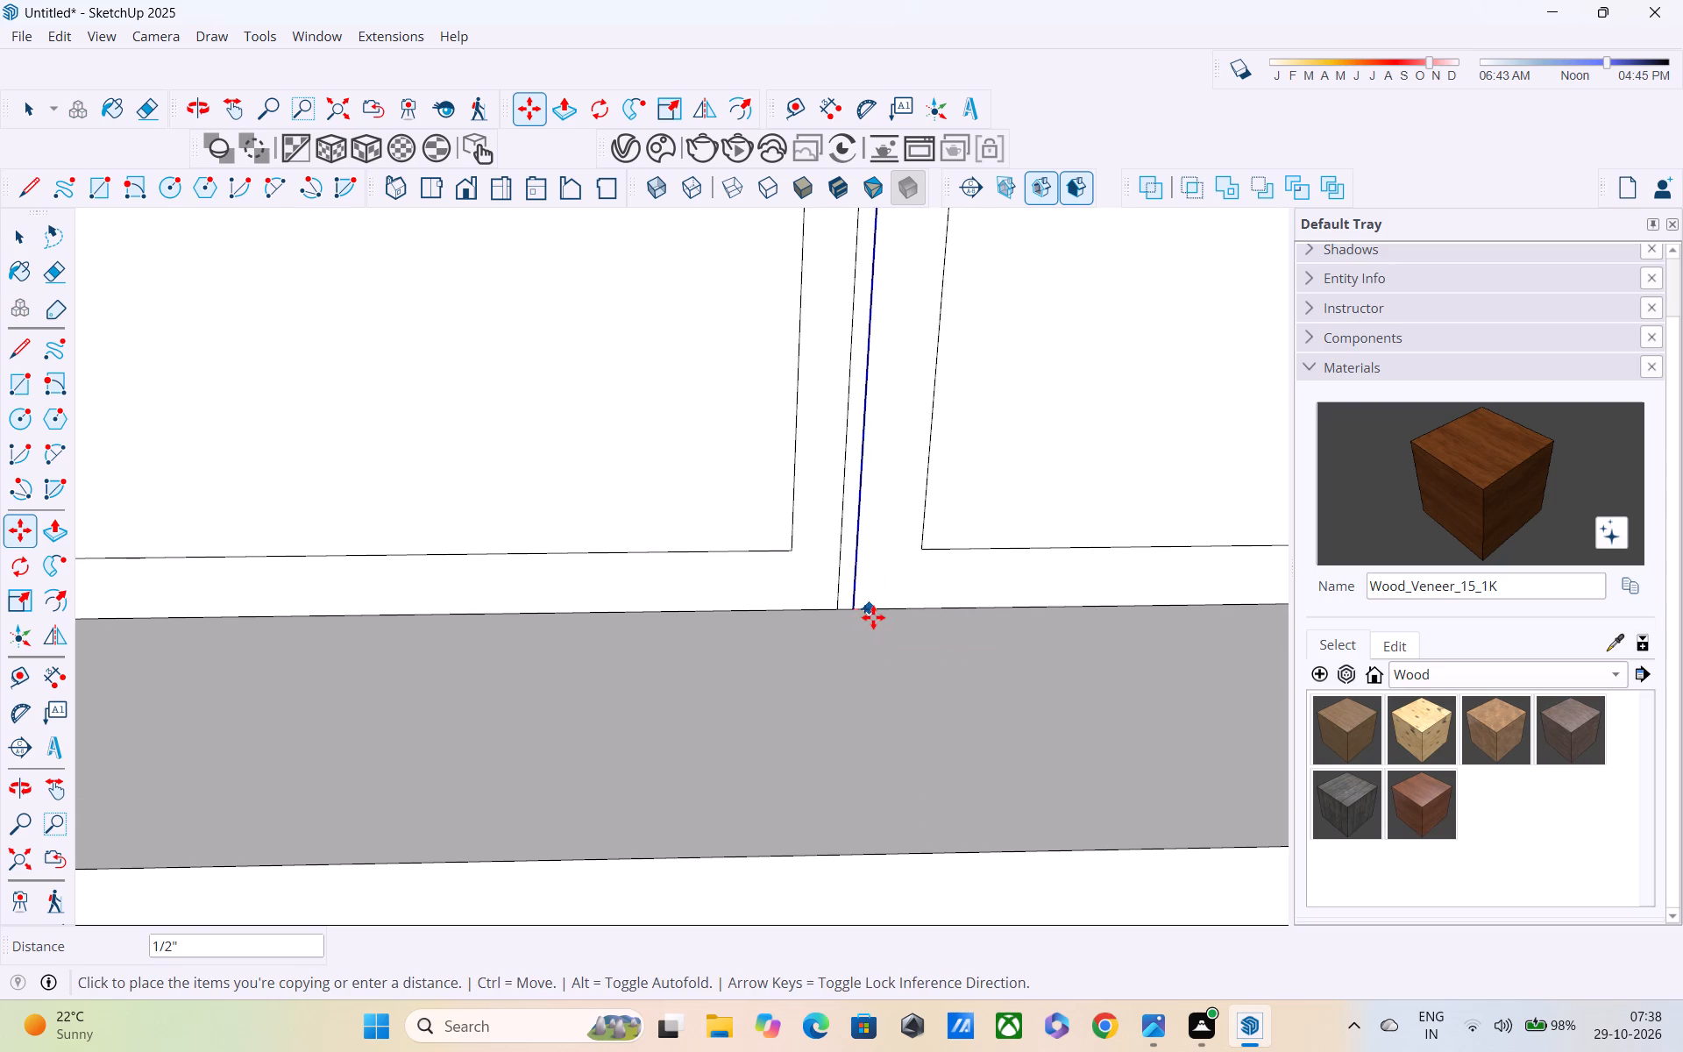
key(0)
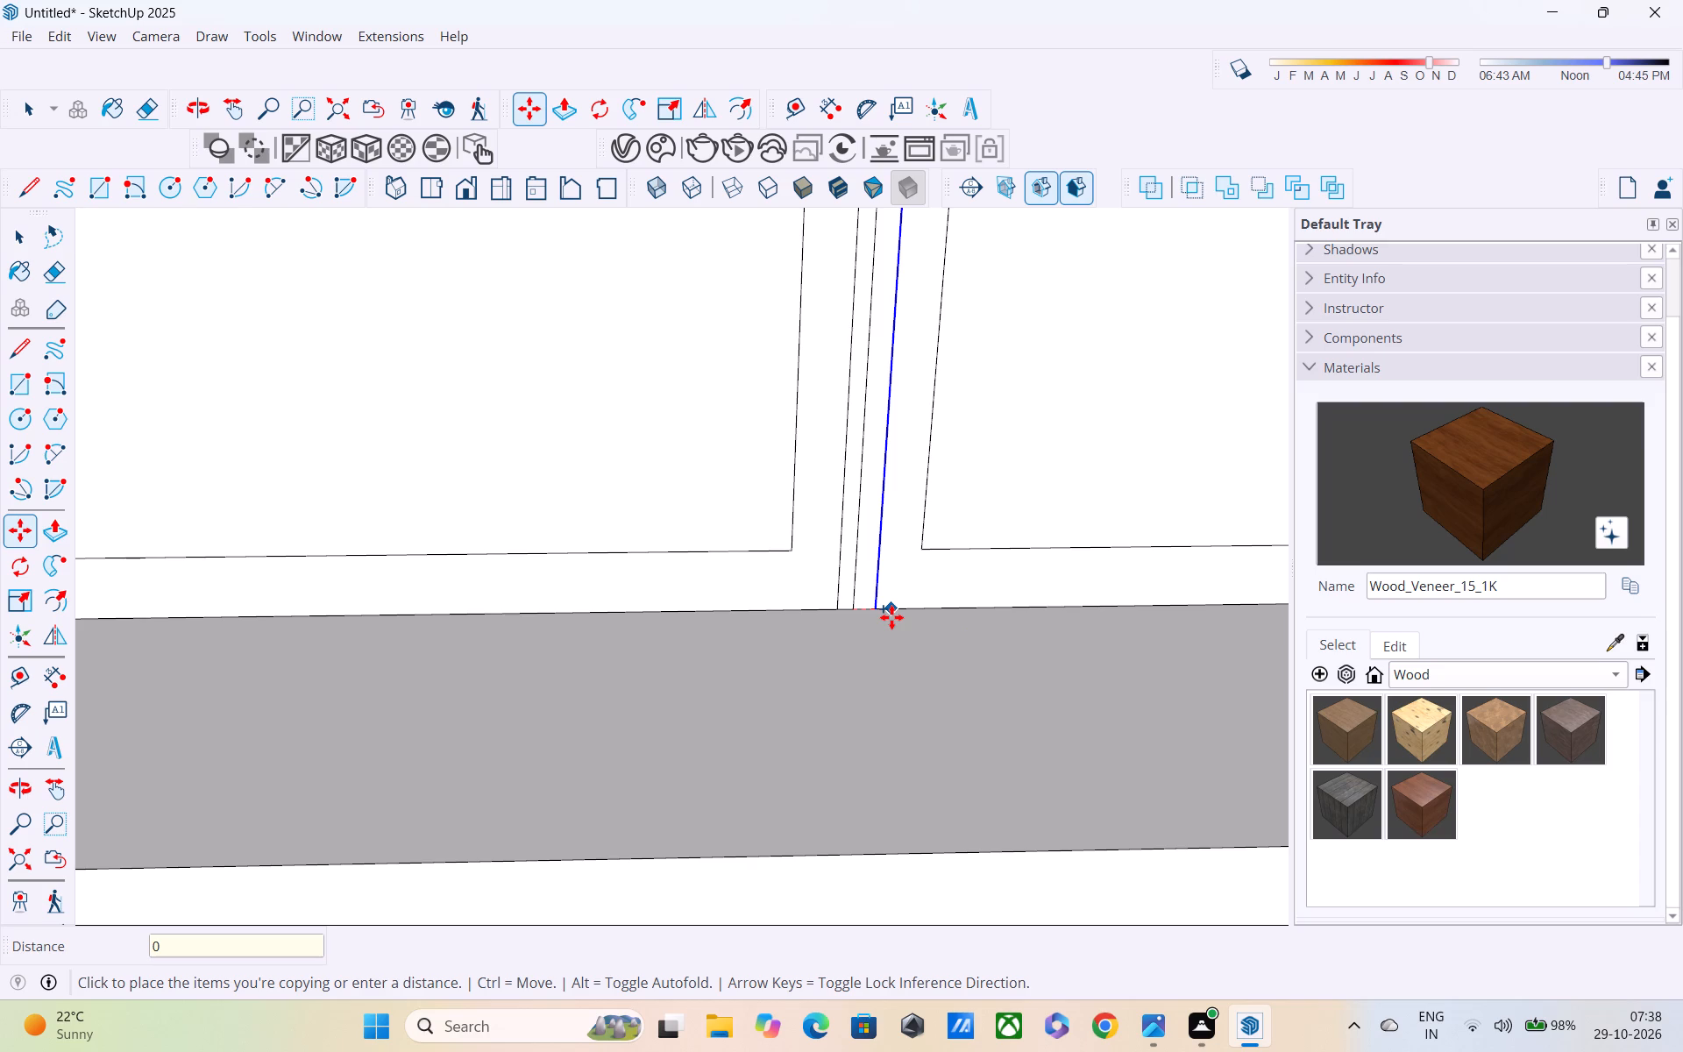
text(.2)
key(BackSpace)
text(5")
key(Return)
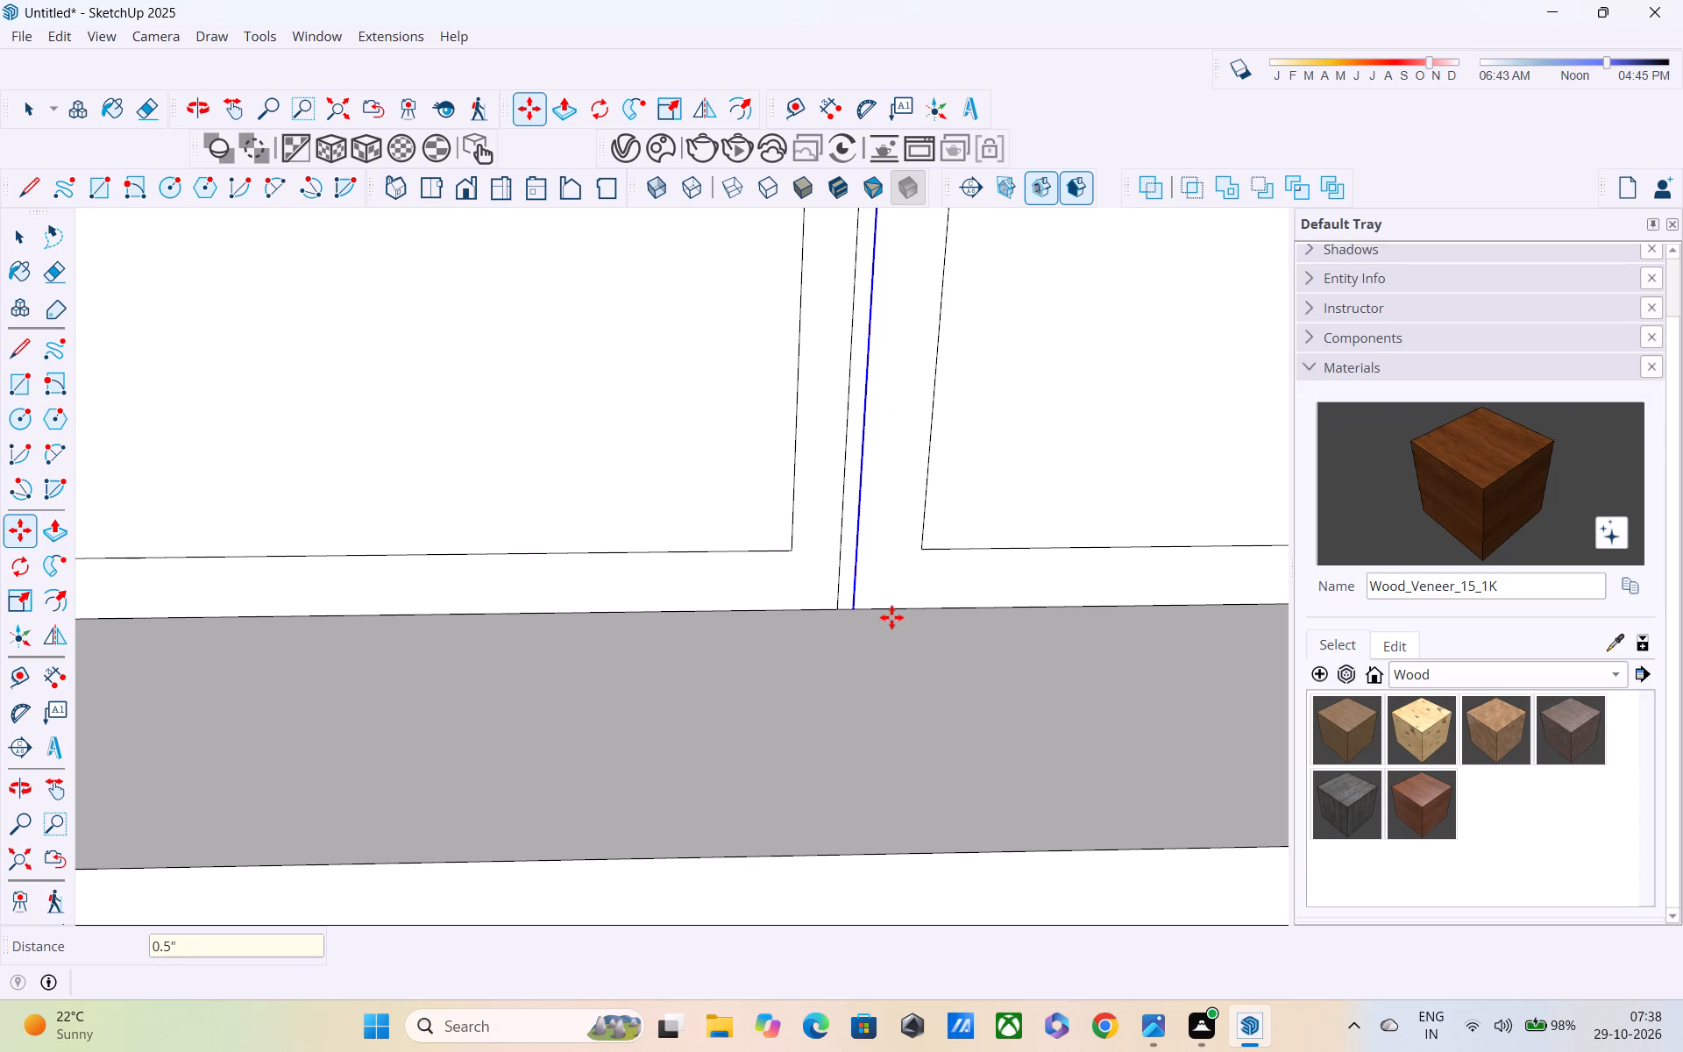
text(1")
key(Return)
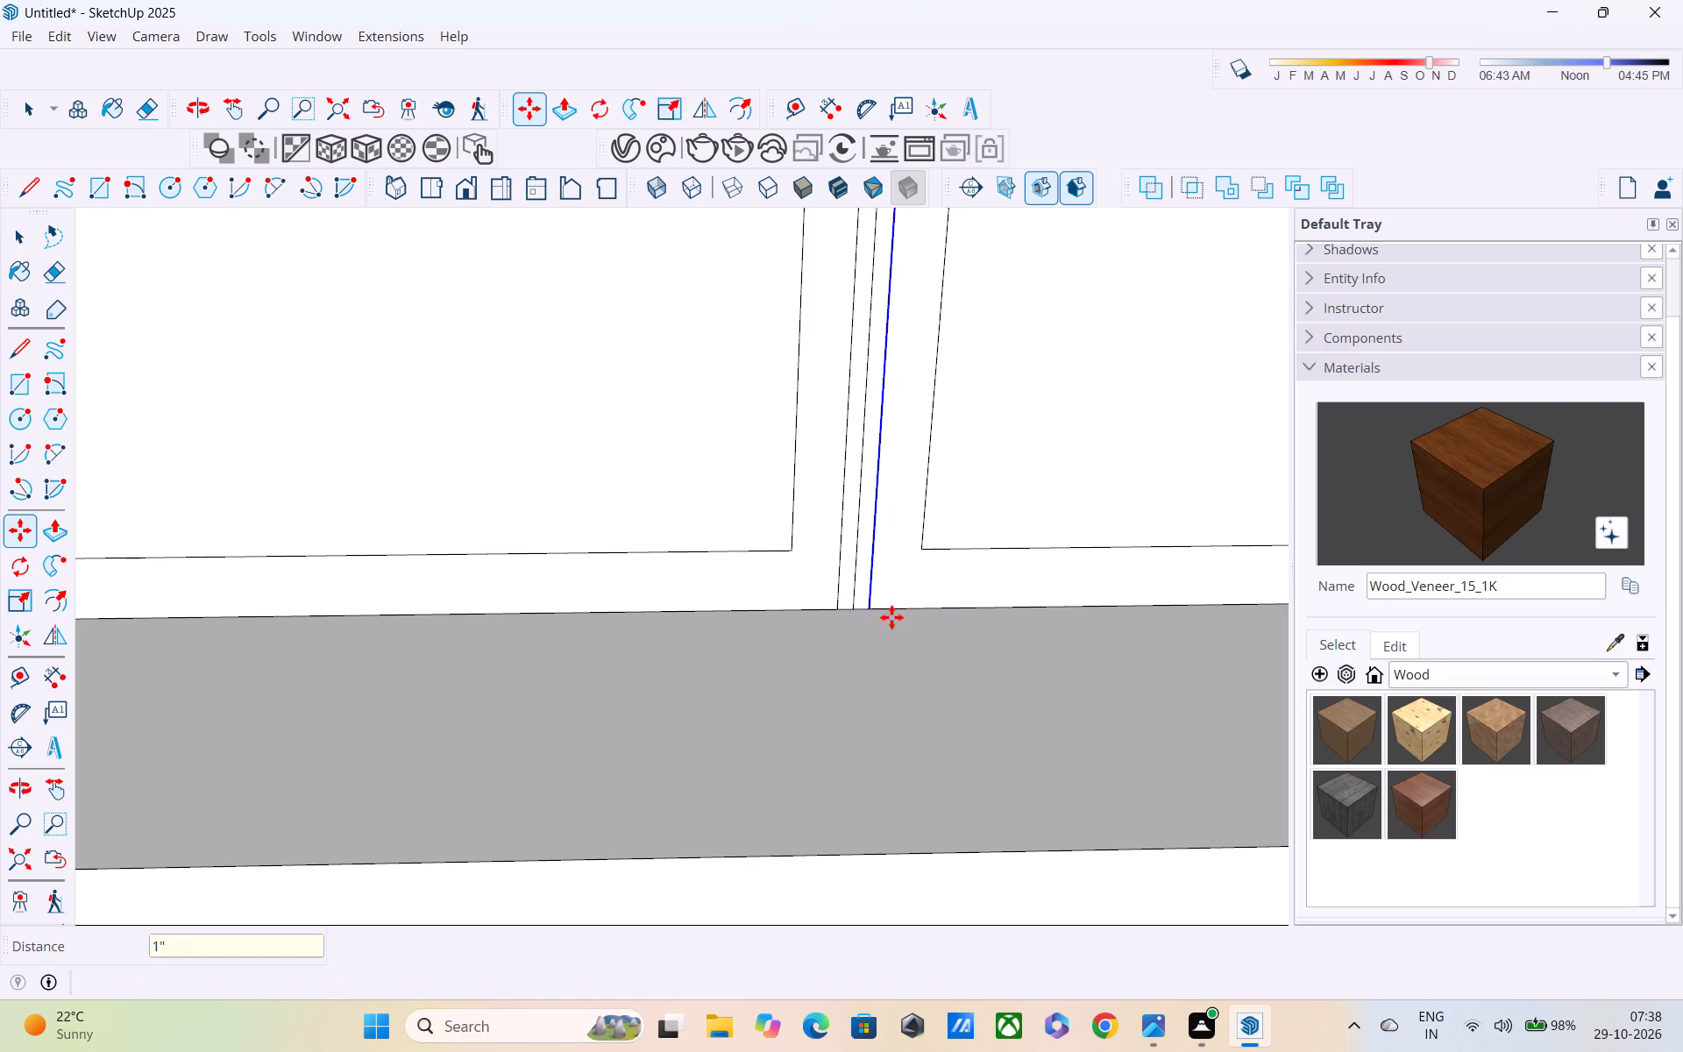
Delete the original centre line between the two copied lines, leaving a 1" strip between the panel's halves.
scroll(891, 617, down, 6)
scroll(901, 545, down, 4)
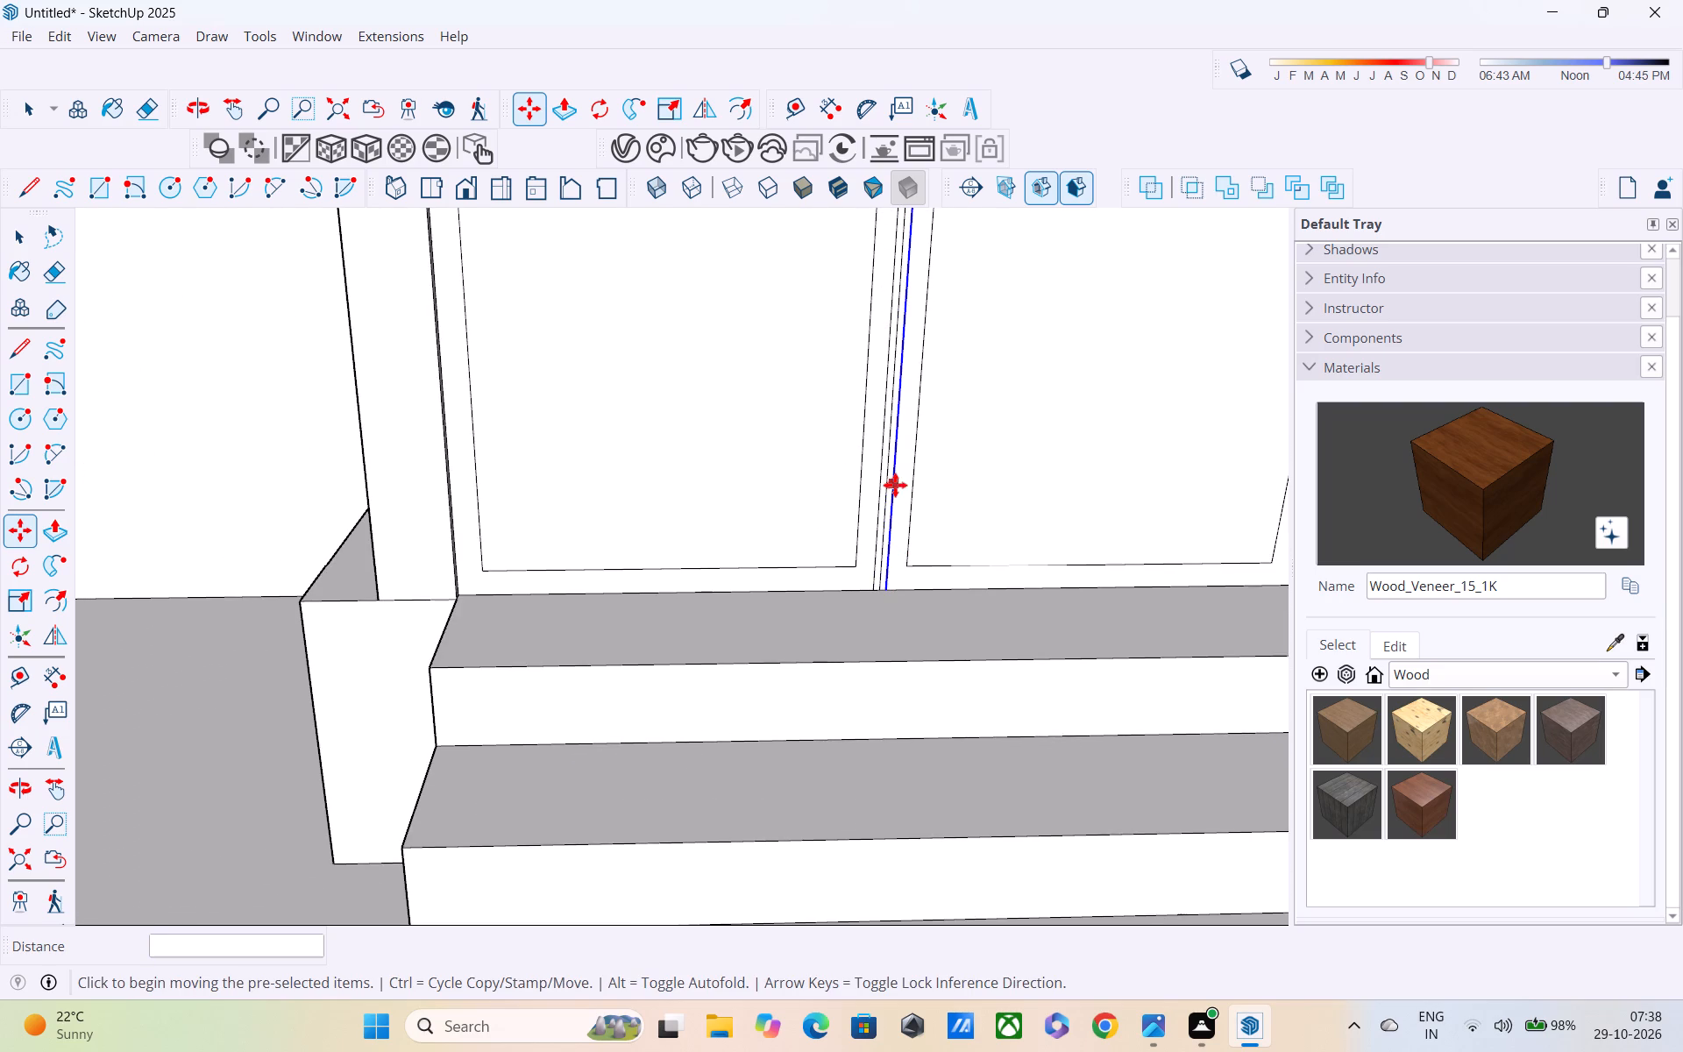
scroll(895, 485, down, 1)
shift+scroll(877, 517, up, 1)
shift+middle_drag(892, 547, 949, 813)
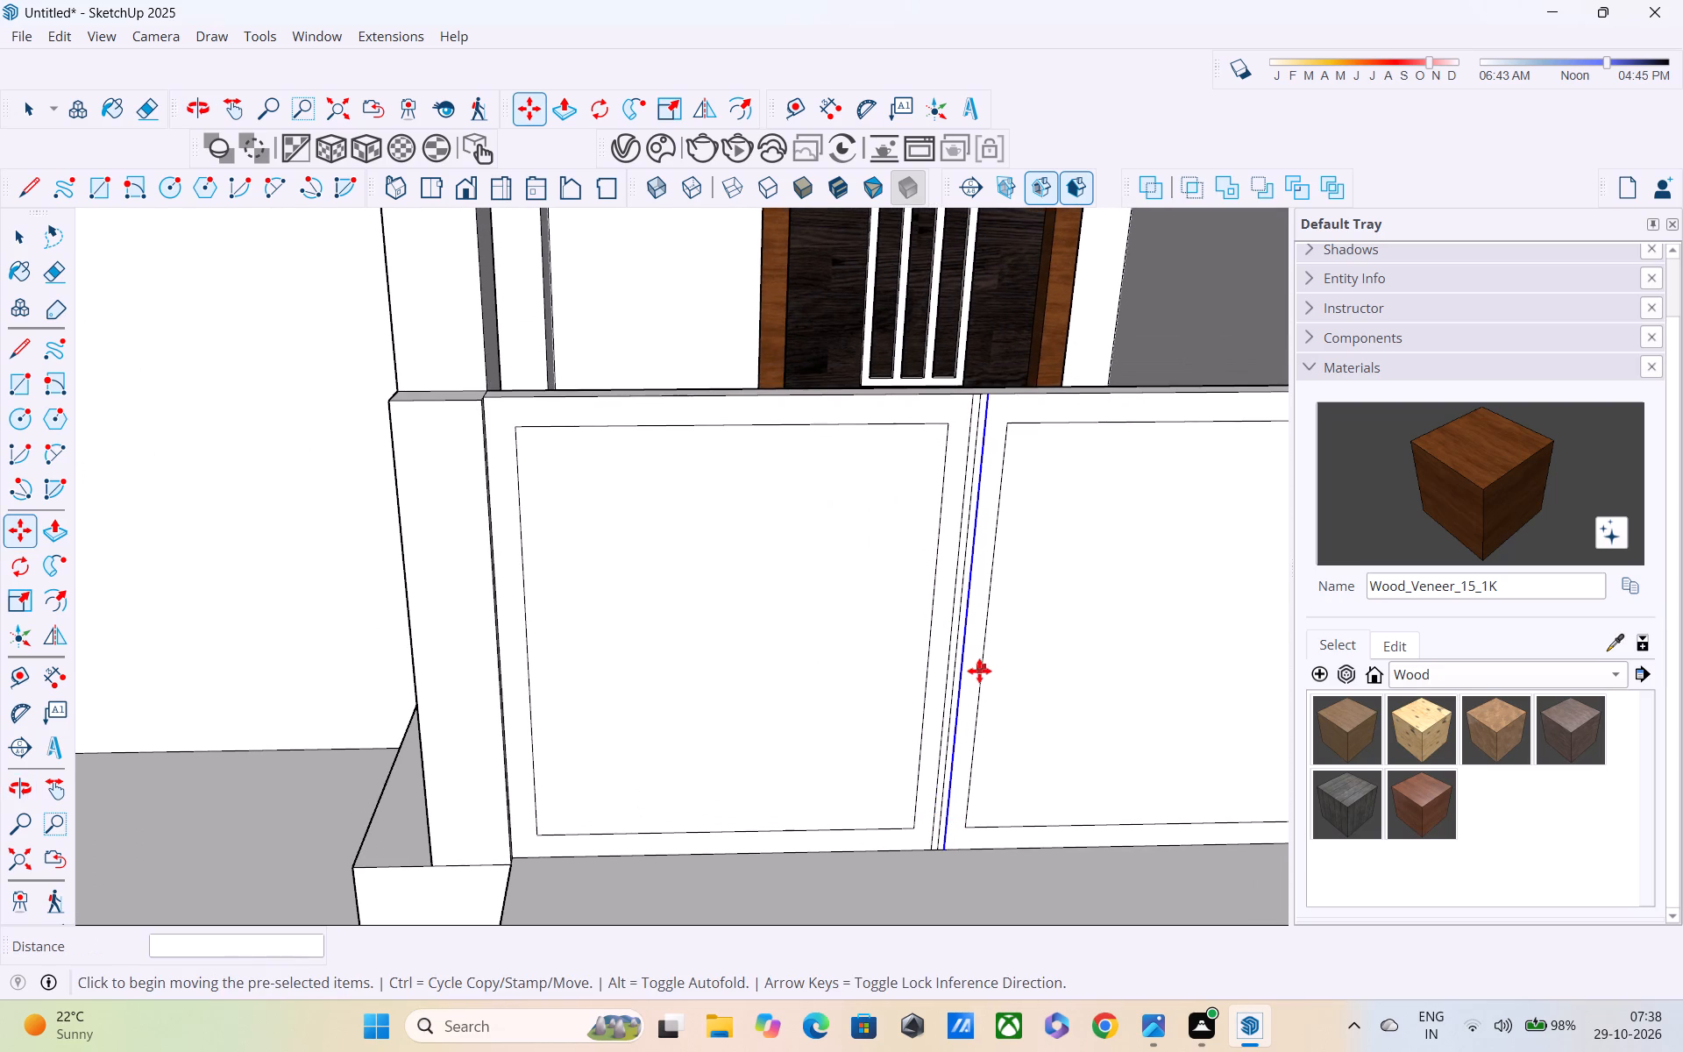
middle_drag(976, 678, 976, 542)
shift+middle_drag(975, 531, 993, 735)
scroll(993, 508, up, 4)
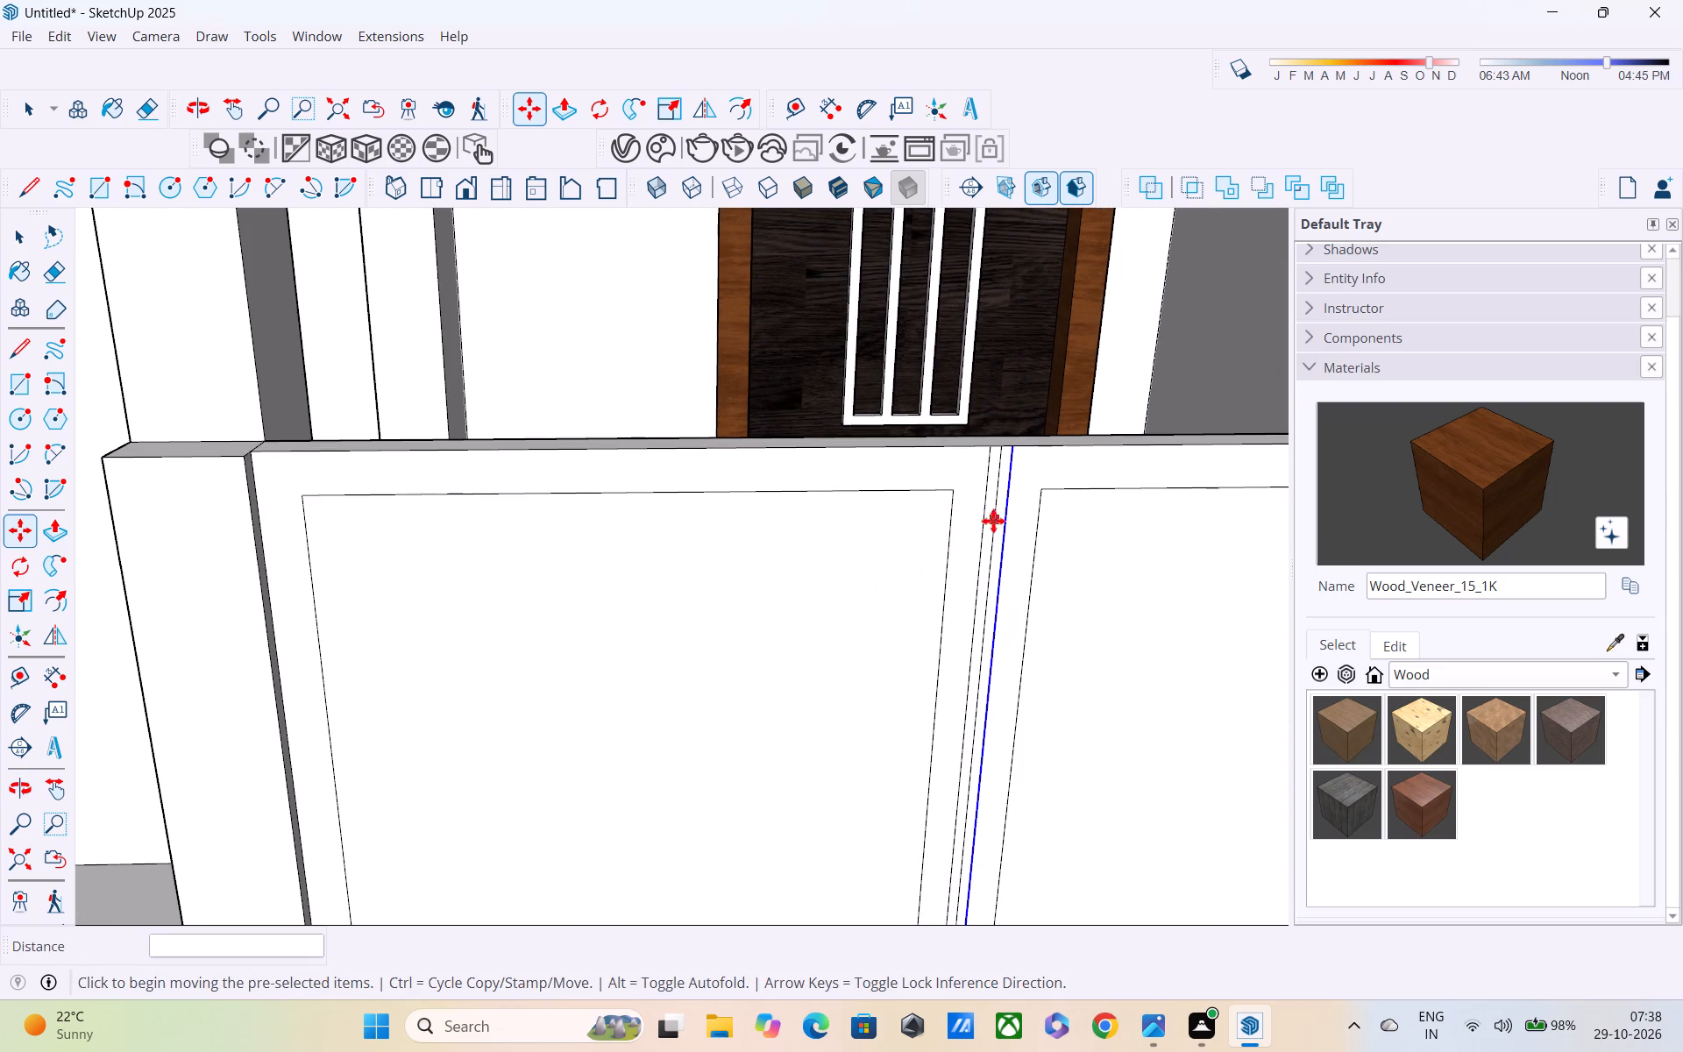
key(space)
click(997, 491)
key(Delete)
scroll(1012, 514, down, 3)
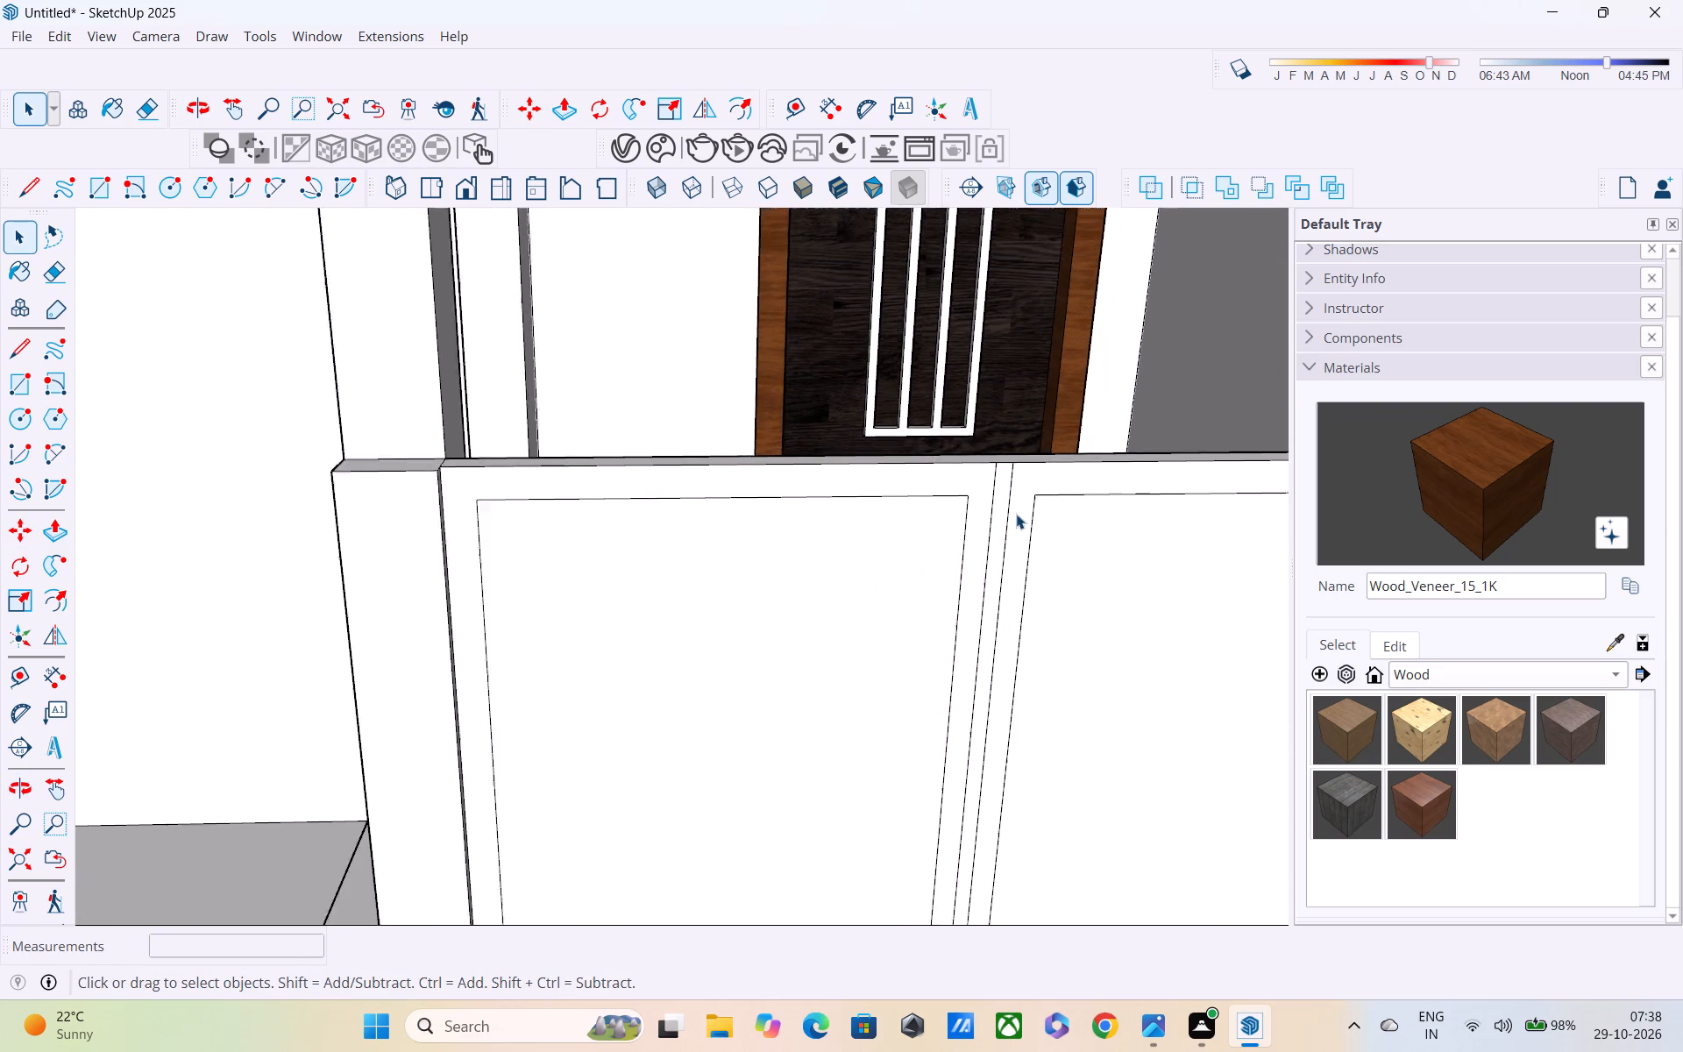
scroll(1016, 514, down, 1)
middle_drag(1007, 473, 987, 326)
scroll(991, 336, down, 4)
middle_drag(990, 352, 1003, 440)
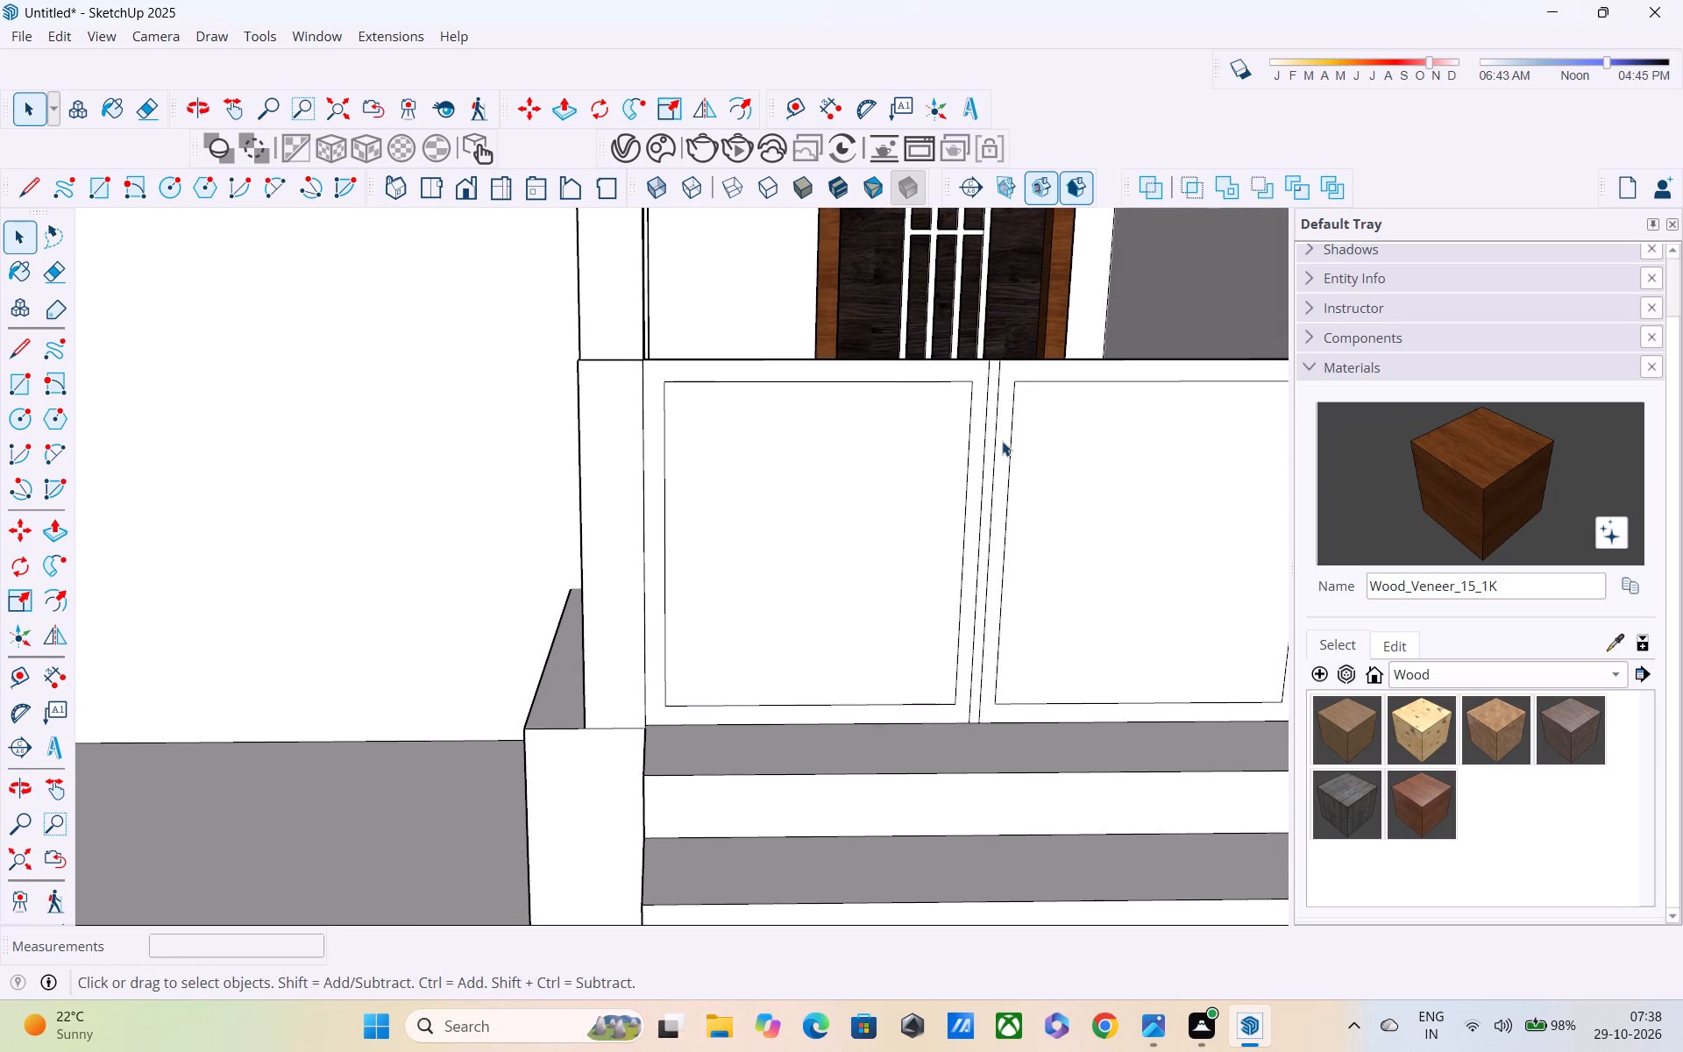
Draw 1 1/2" lines joining the top and bottom inner frame corners of the post-side half to the central strip.
key(l)
scroll(920, 347, up, 3)
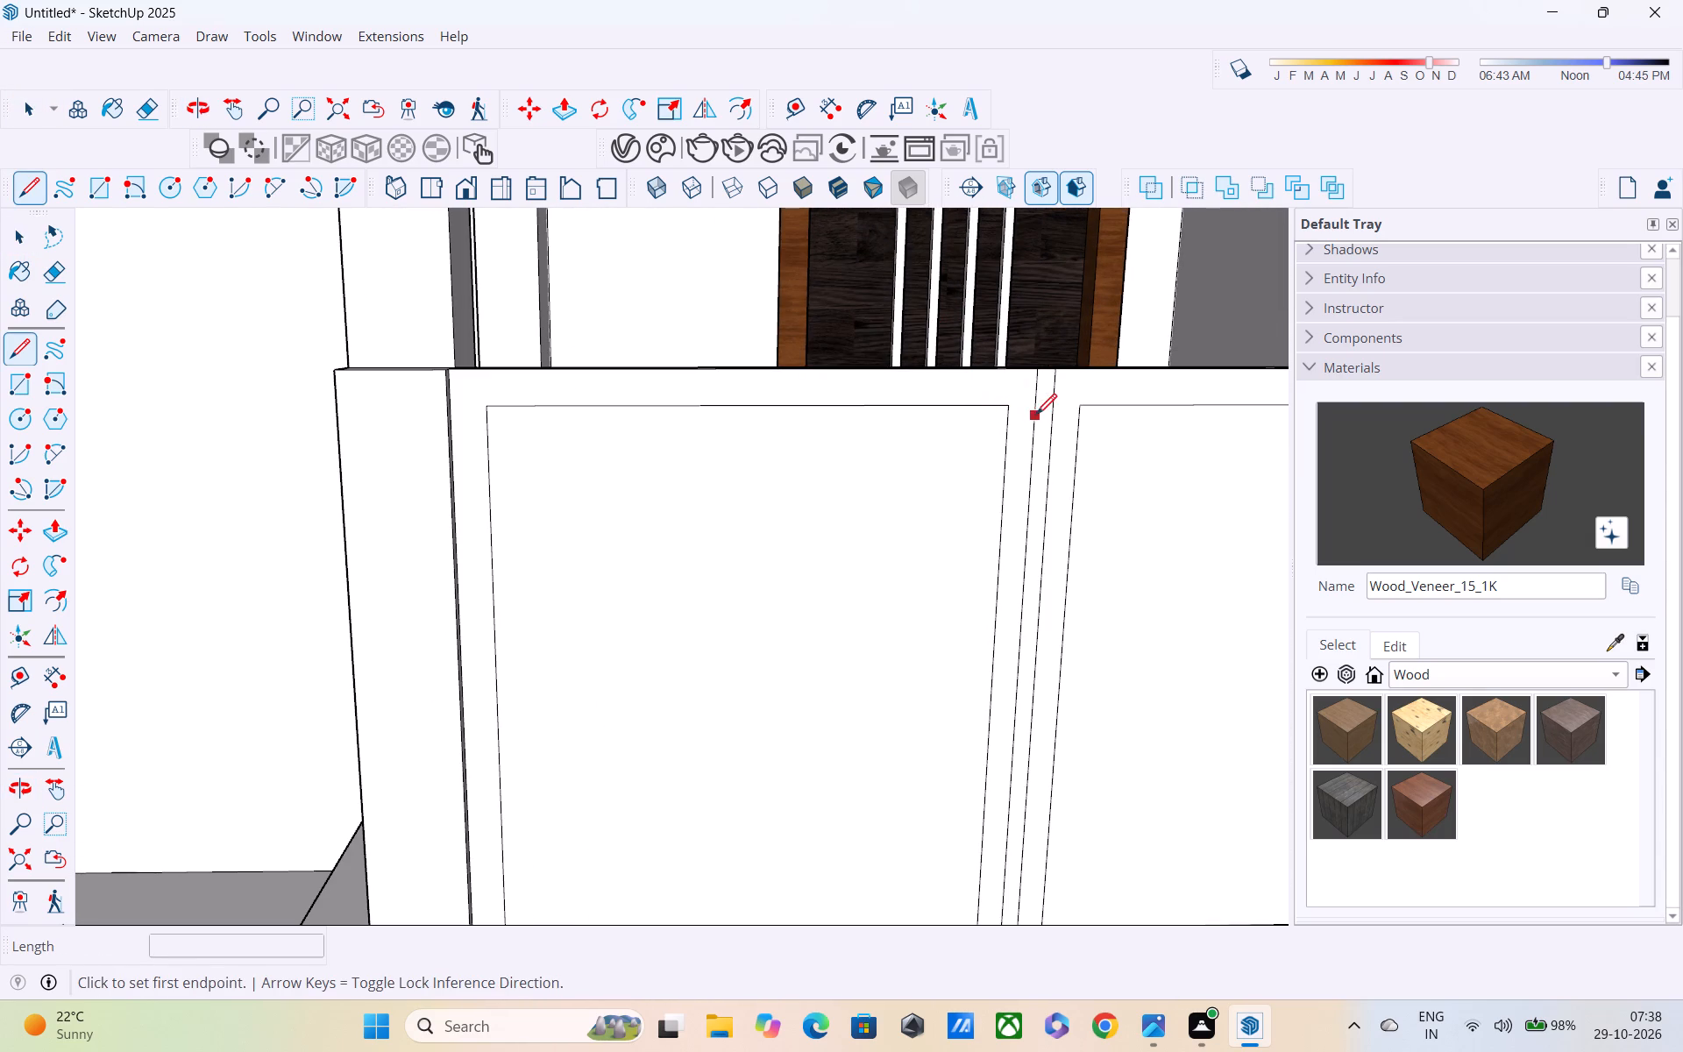
click(1002, 413)
click(1034, 410)
scroll(1034, 410, down, 3)
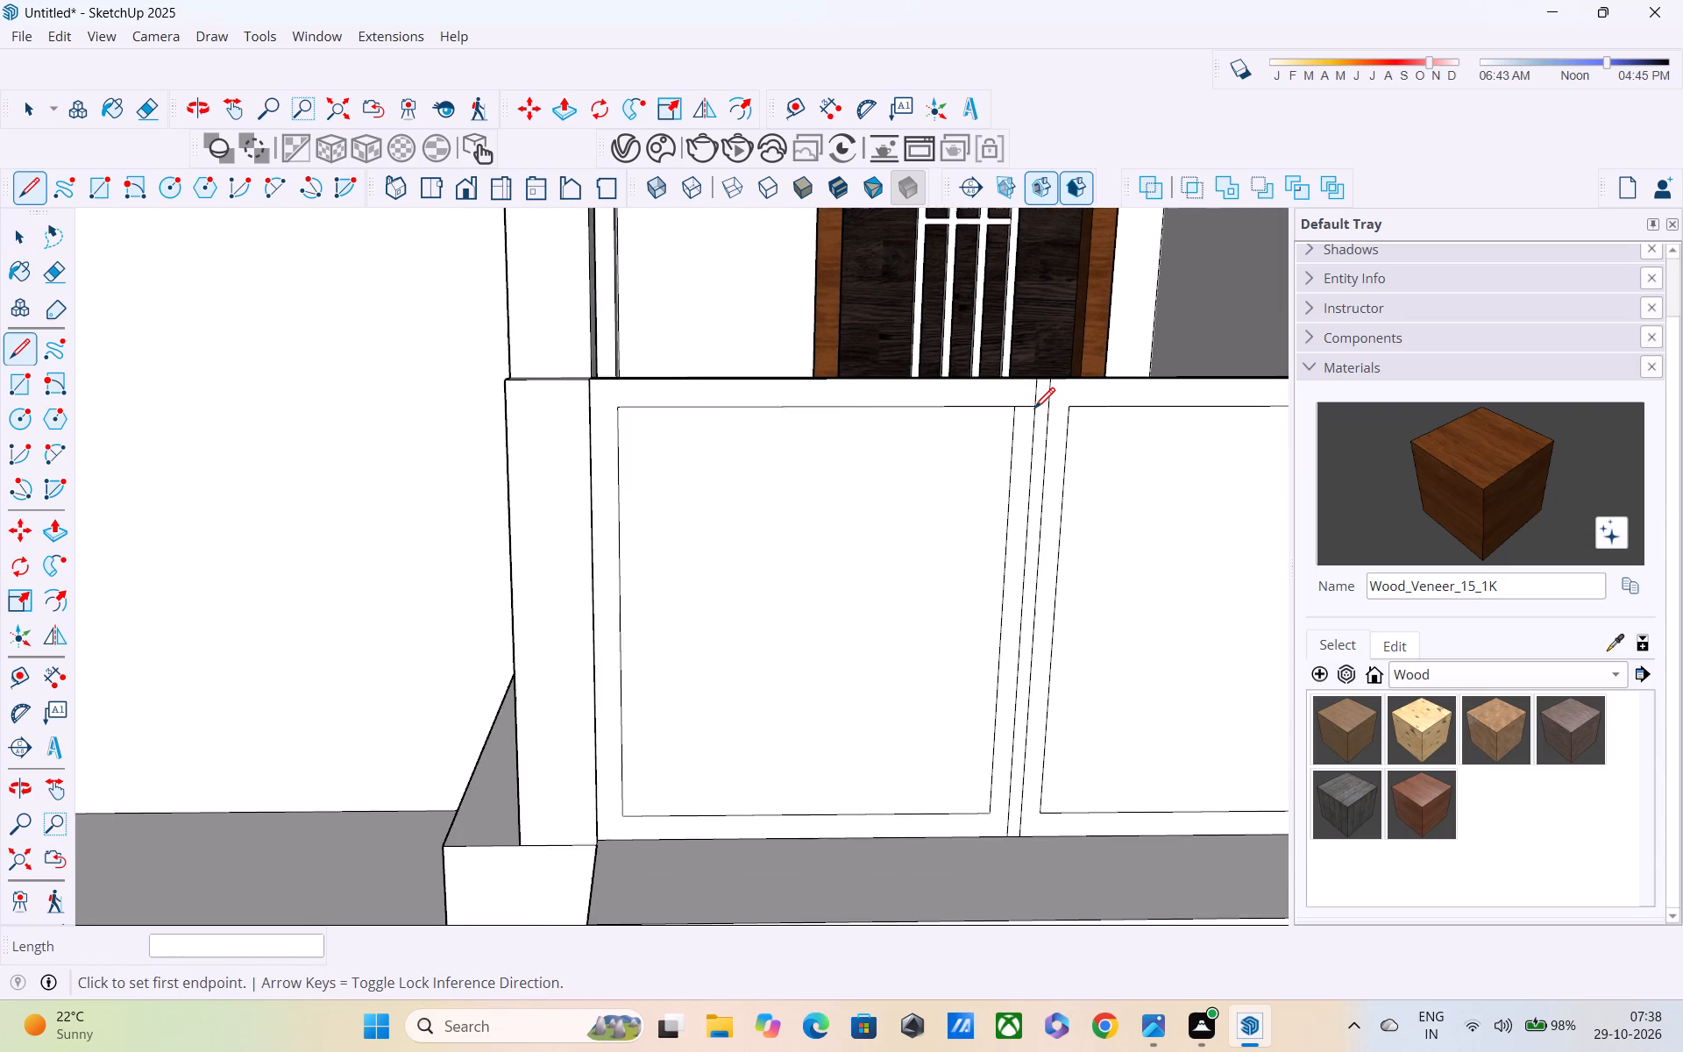
scroll(1034, 410, down, 1)
shift+middle_drag(1033, 410, 1017, 268)
scroll(1017, 267, up, 1)
scroll(1017, 267, down, 4)
shift+scroll(1022, 396, down, 1)
scroll(1016, 532, up, 4)
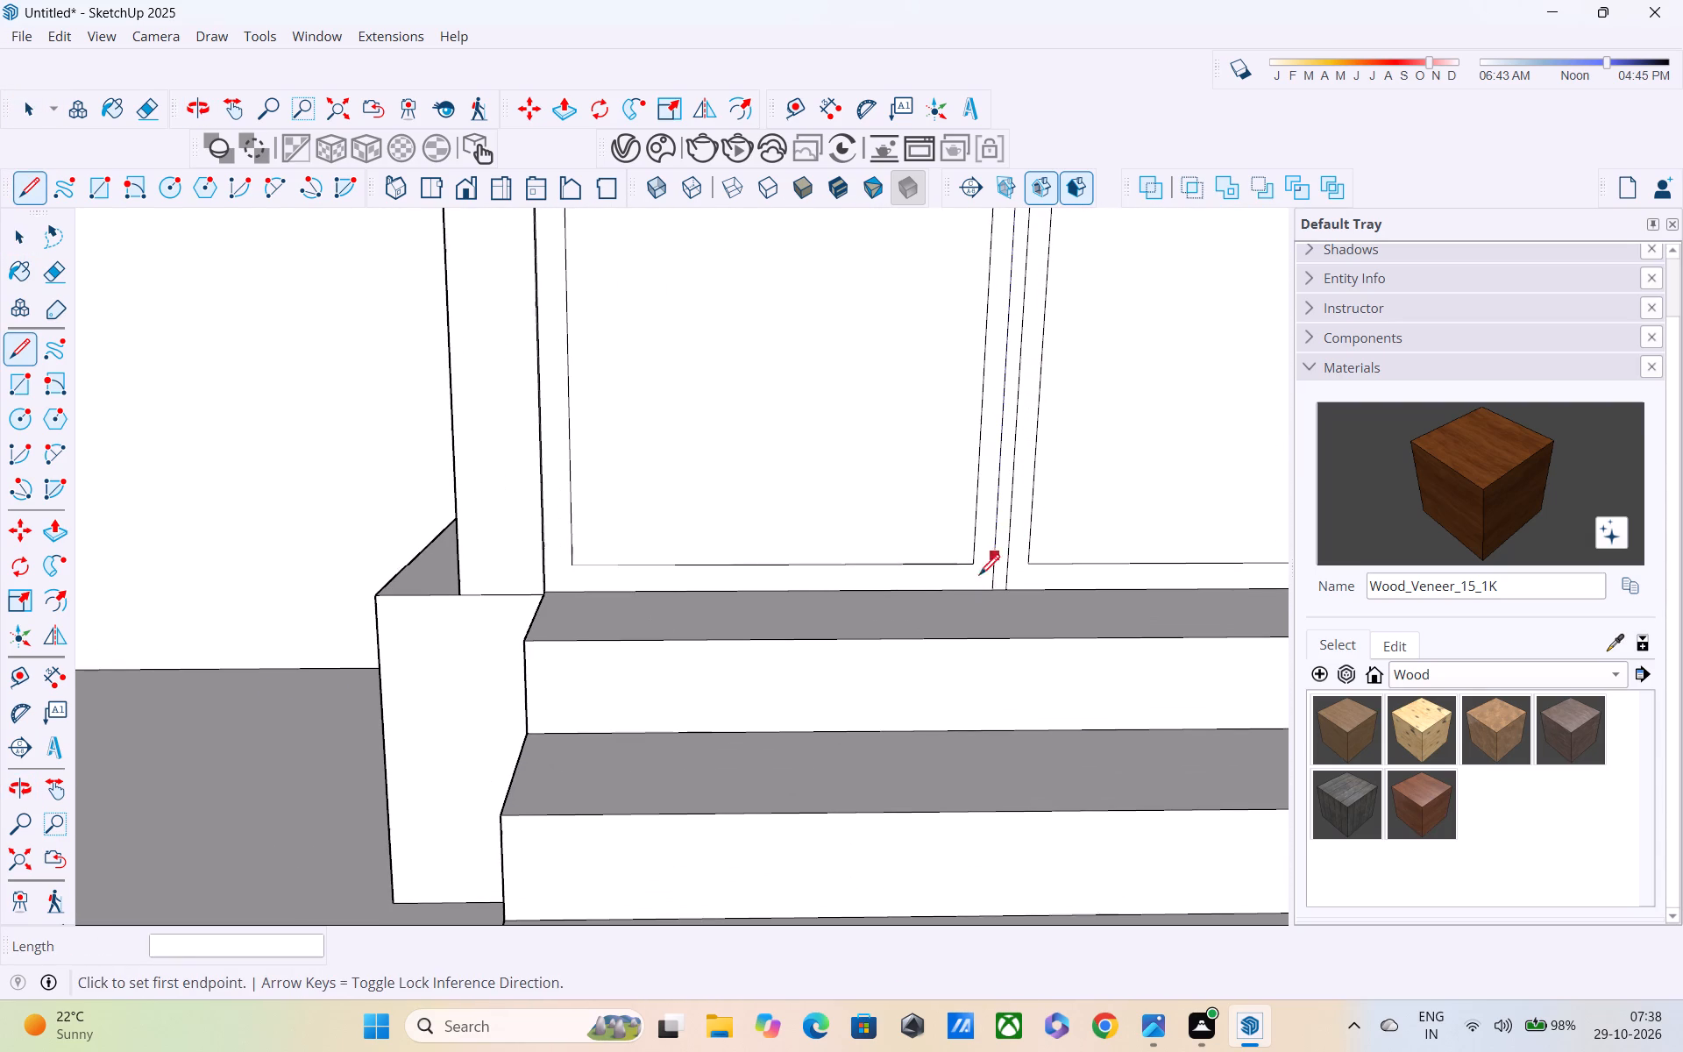
scroll(979, 577, up, 1)
click(972, 565)
click(998, 559)
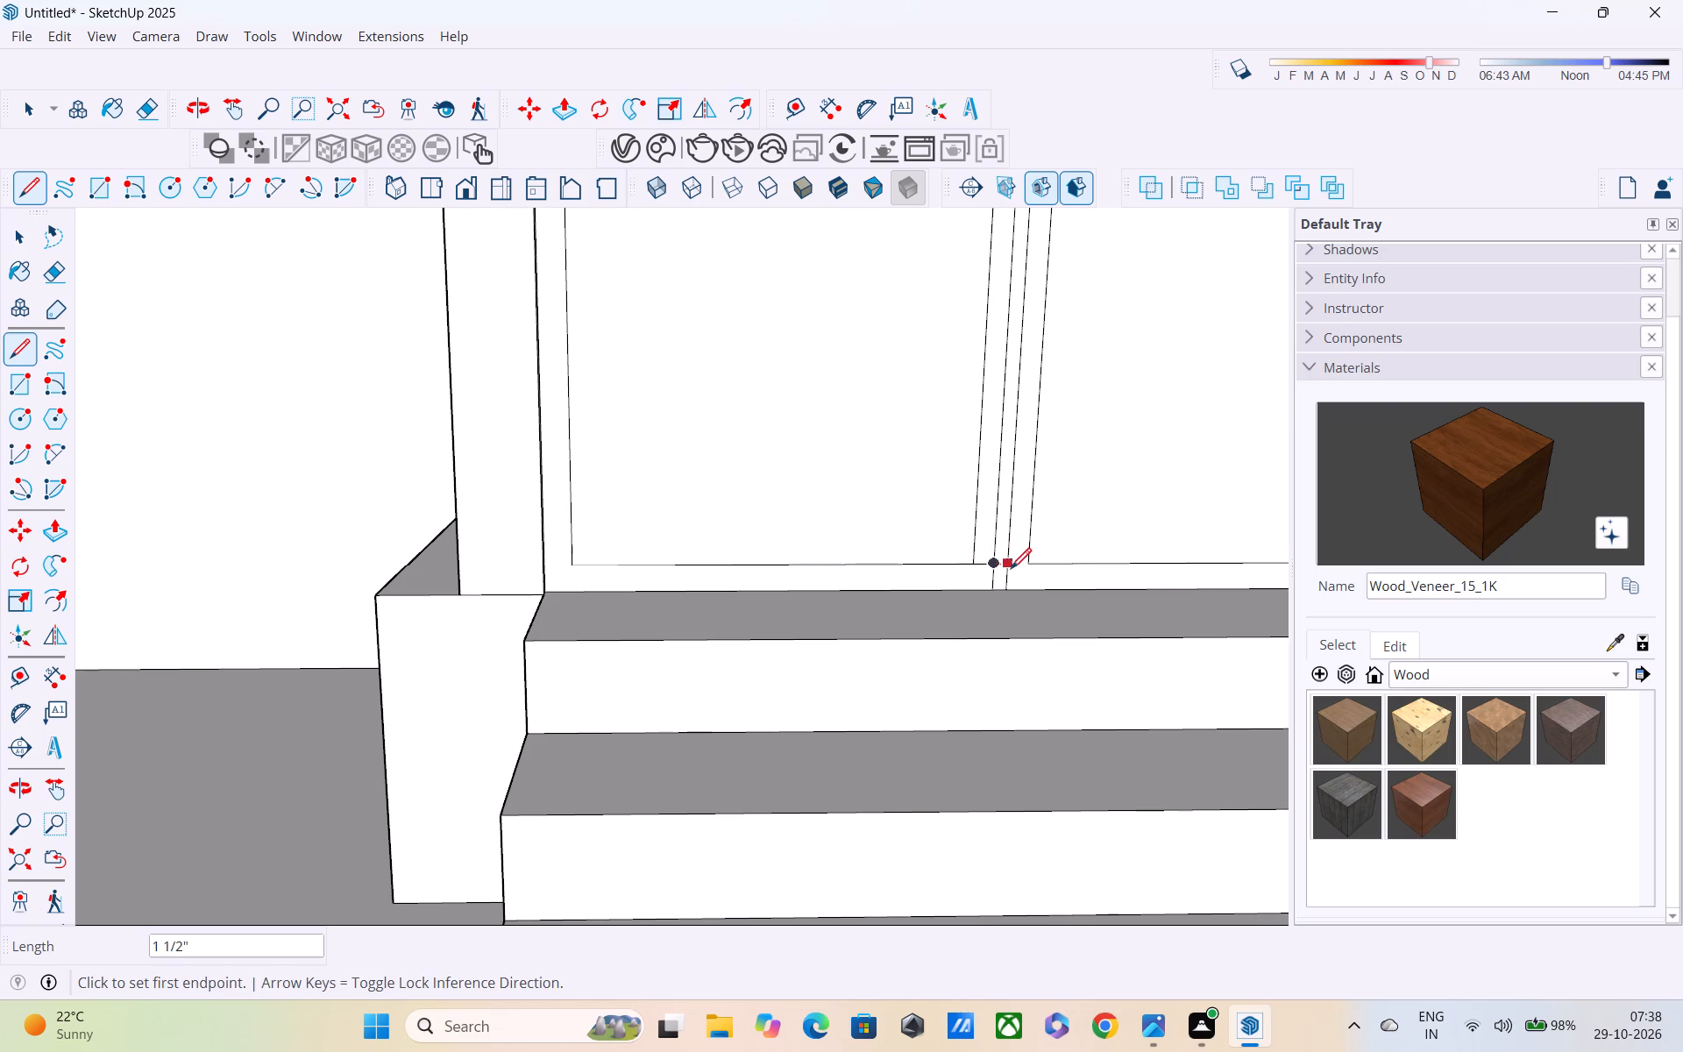
Draw matching 1 1/2" lines from the other half's bottom and top inner frame corners to the central strip.
click(1030, 568)
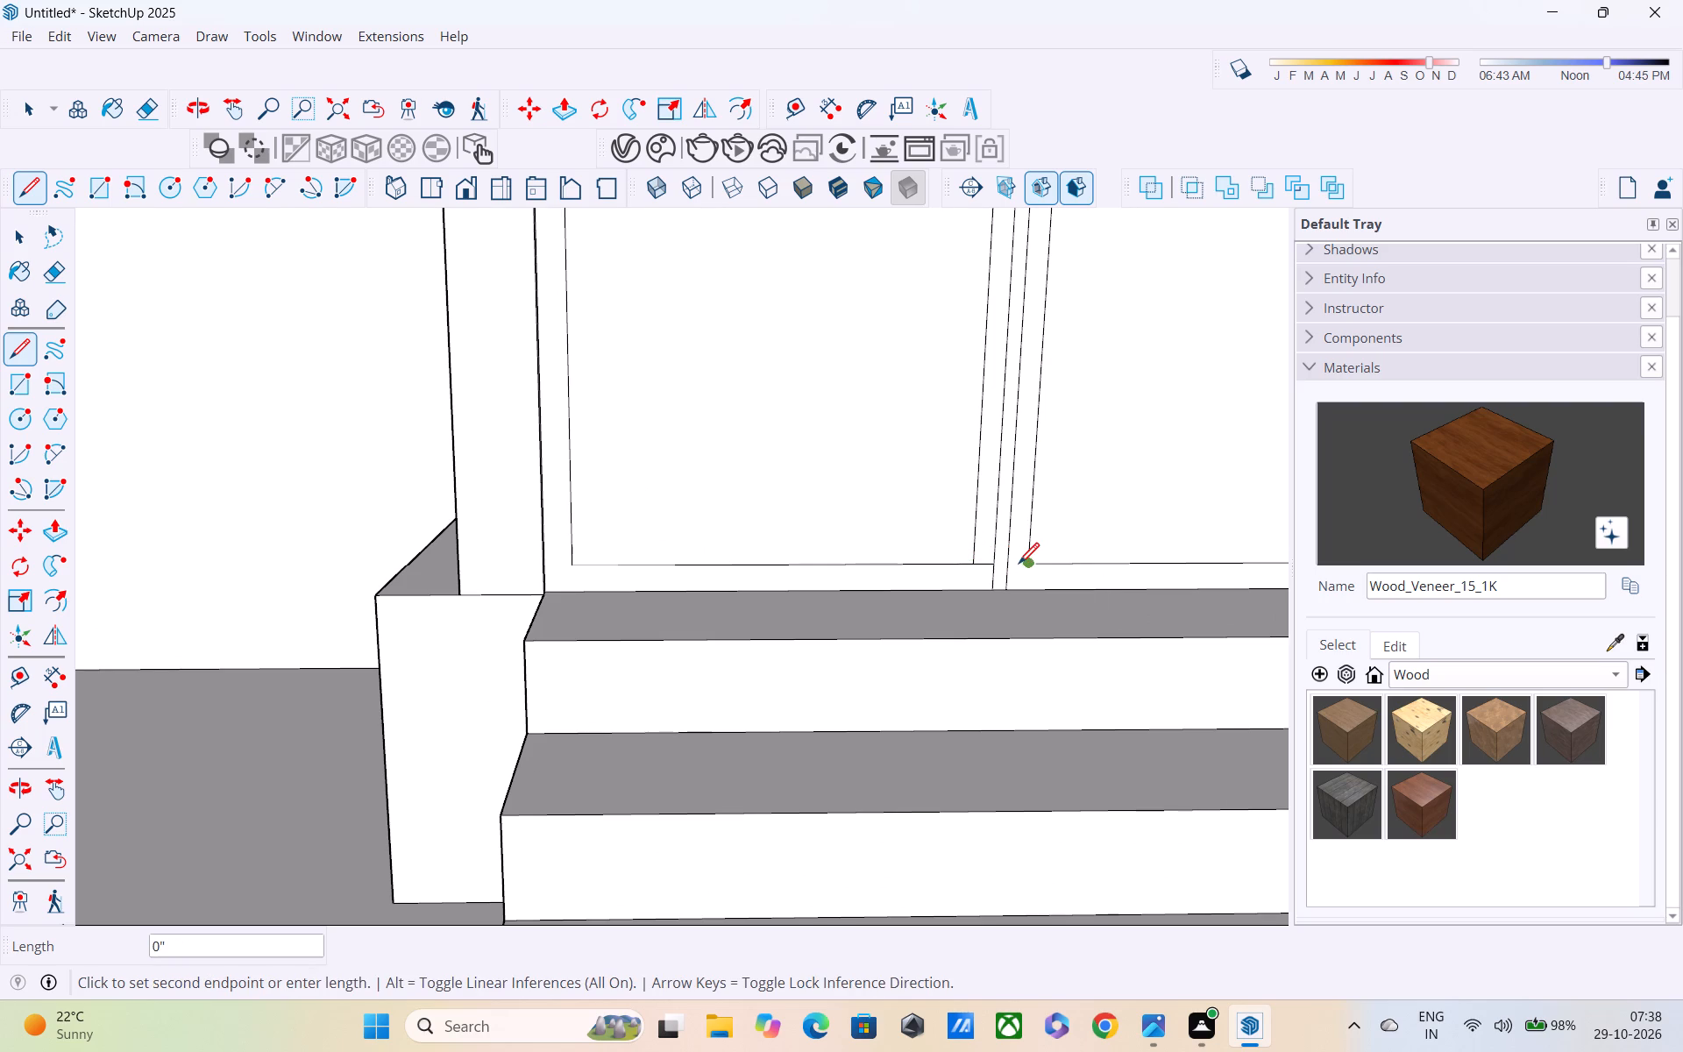
click(1011, 571)
scroll(1015, 529, down, 4)
shift+middle_drag(1012, 513, 1014, 675)
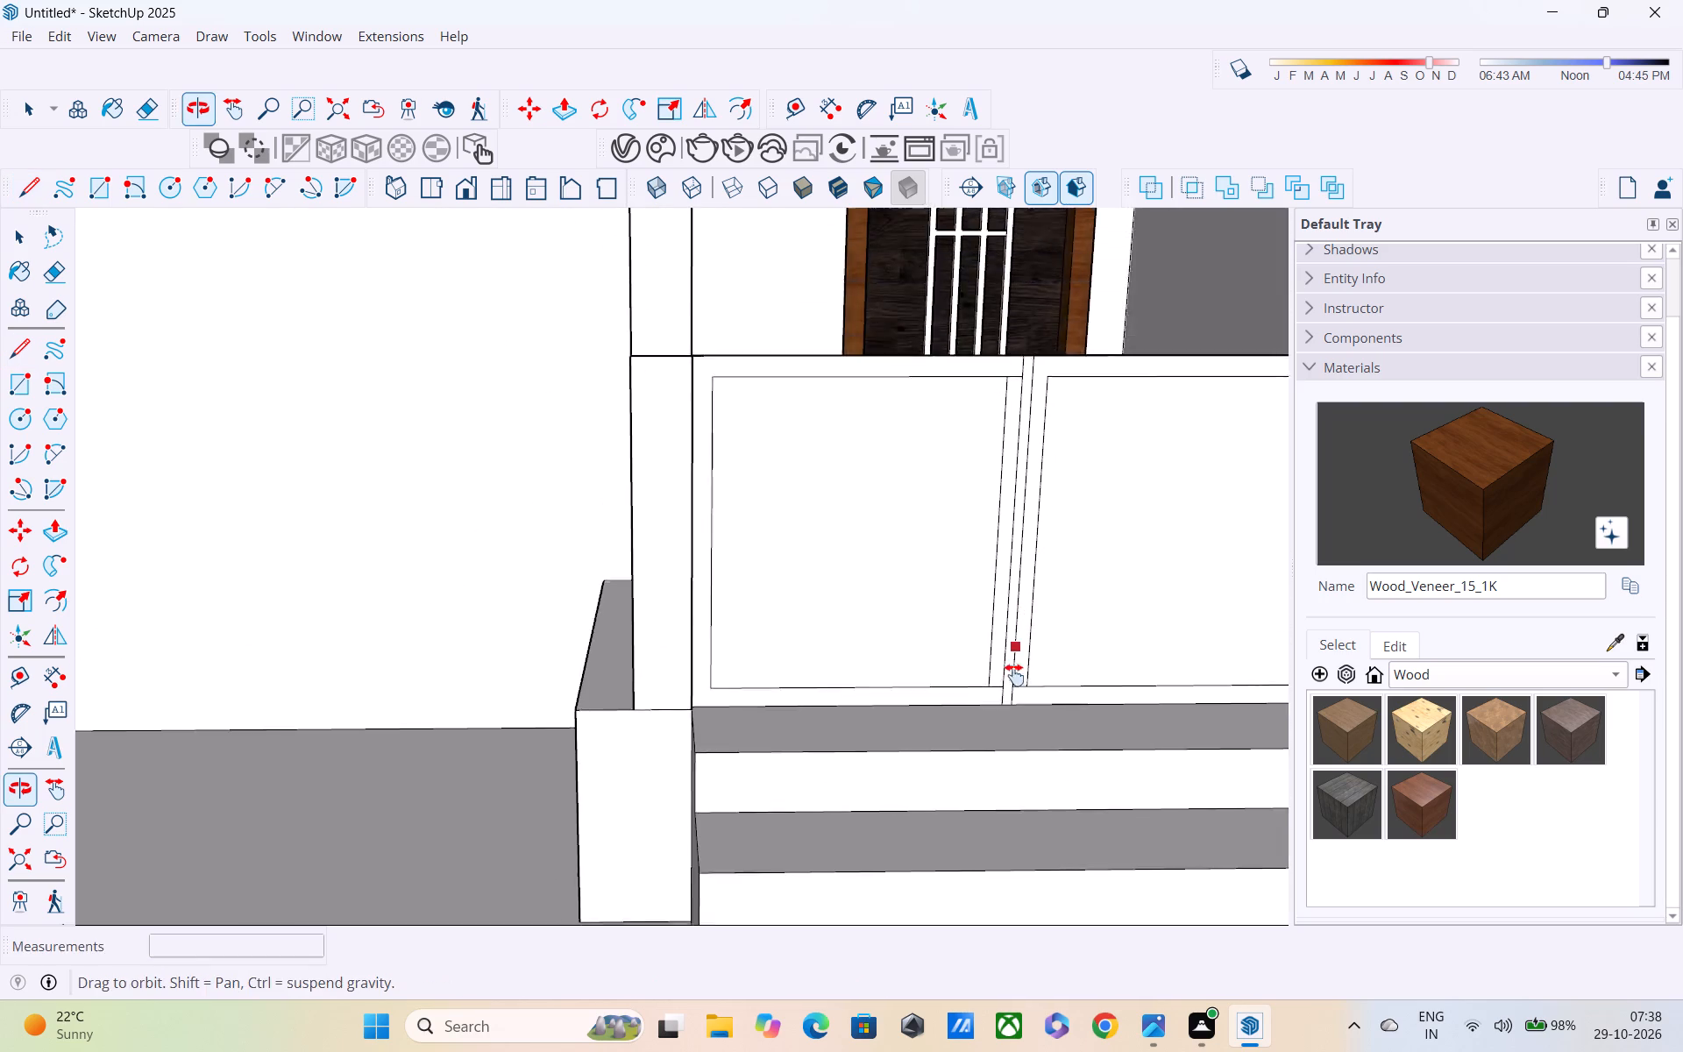
shift+middle_drag(1014, 675, 1016, 857)
scroll(1034, 668, up, 4)
click(1057, 578)
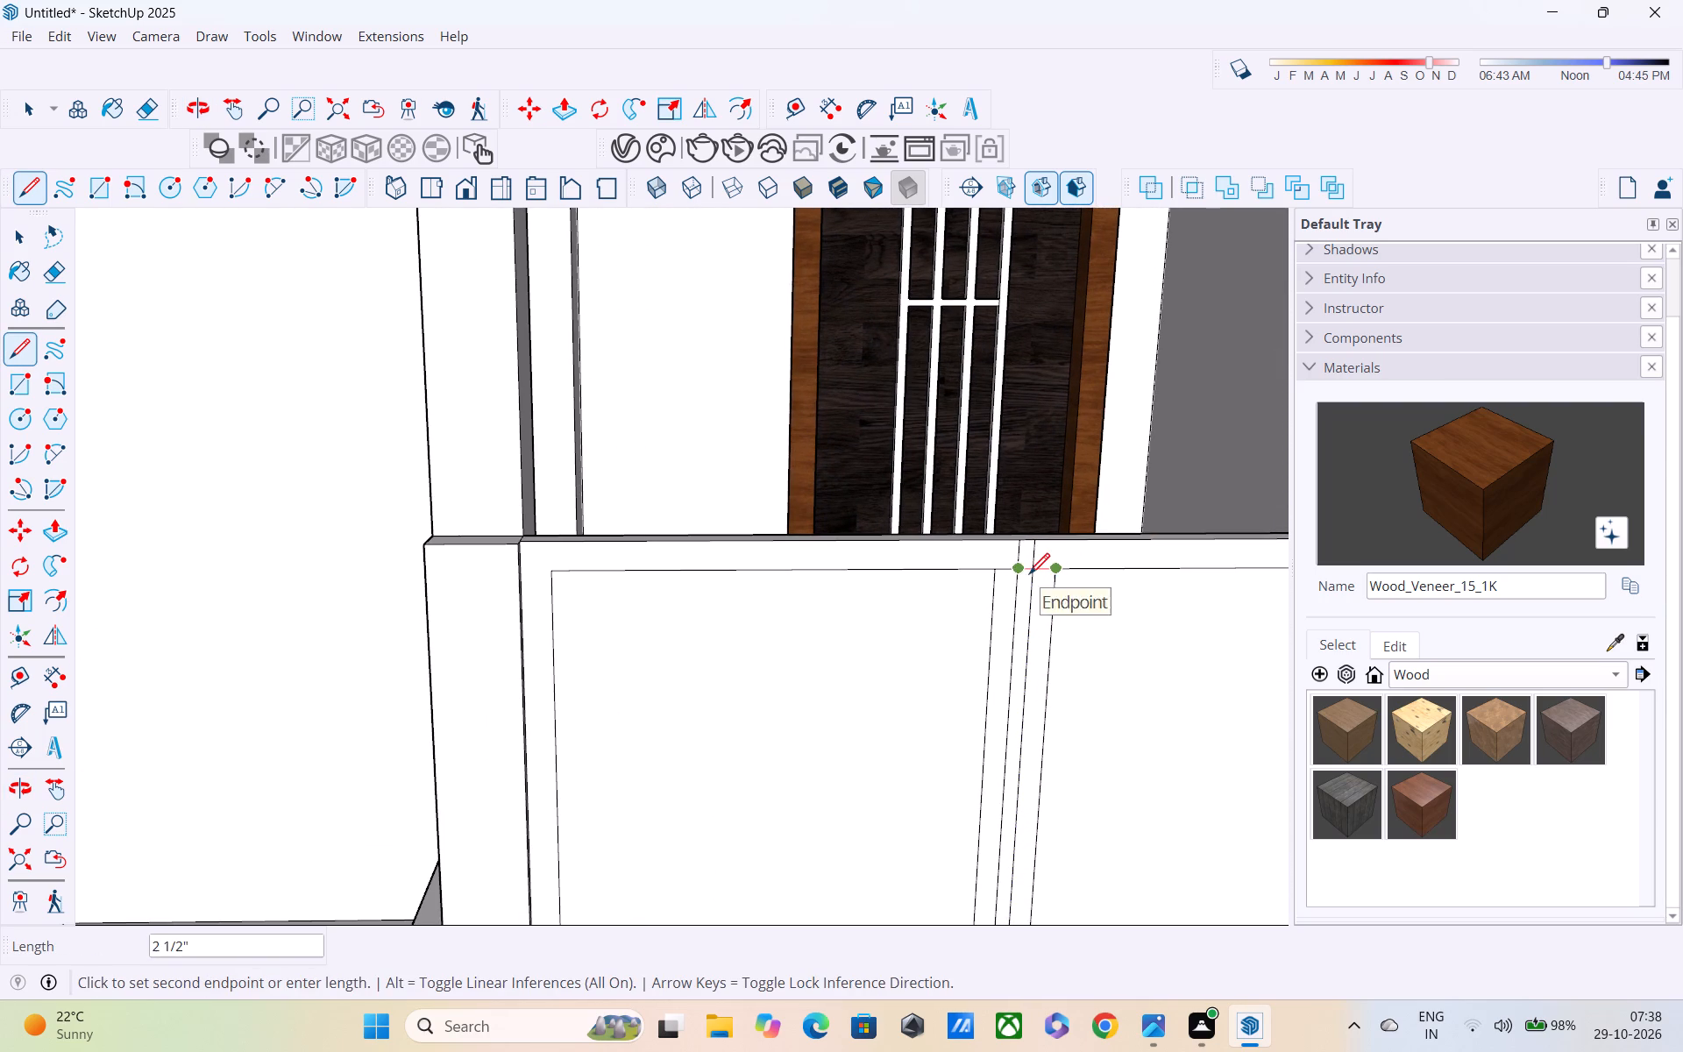
click(1040, 570)
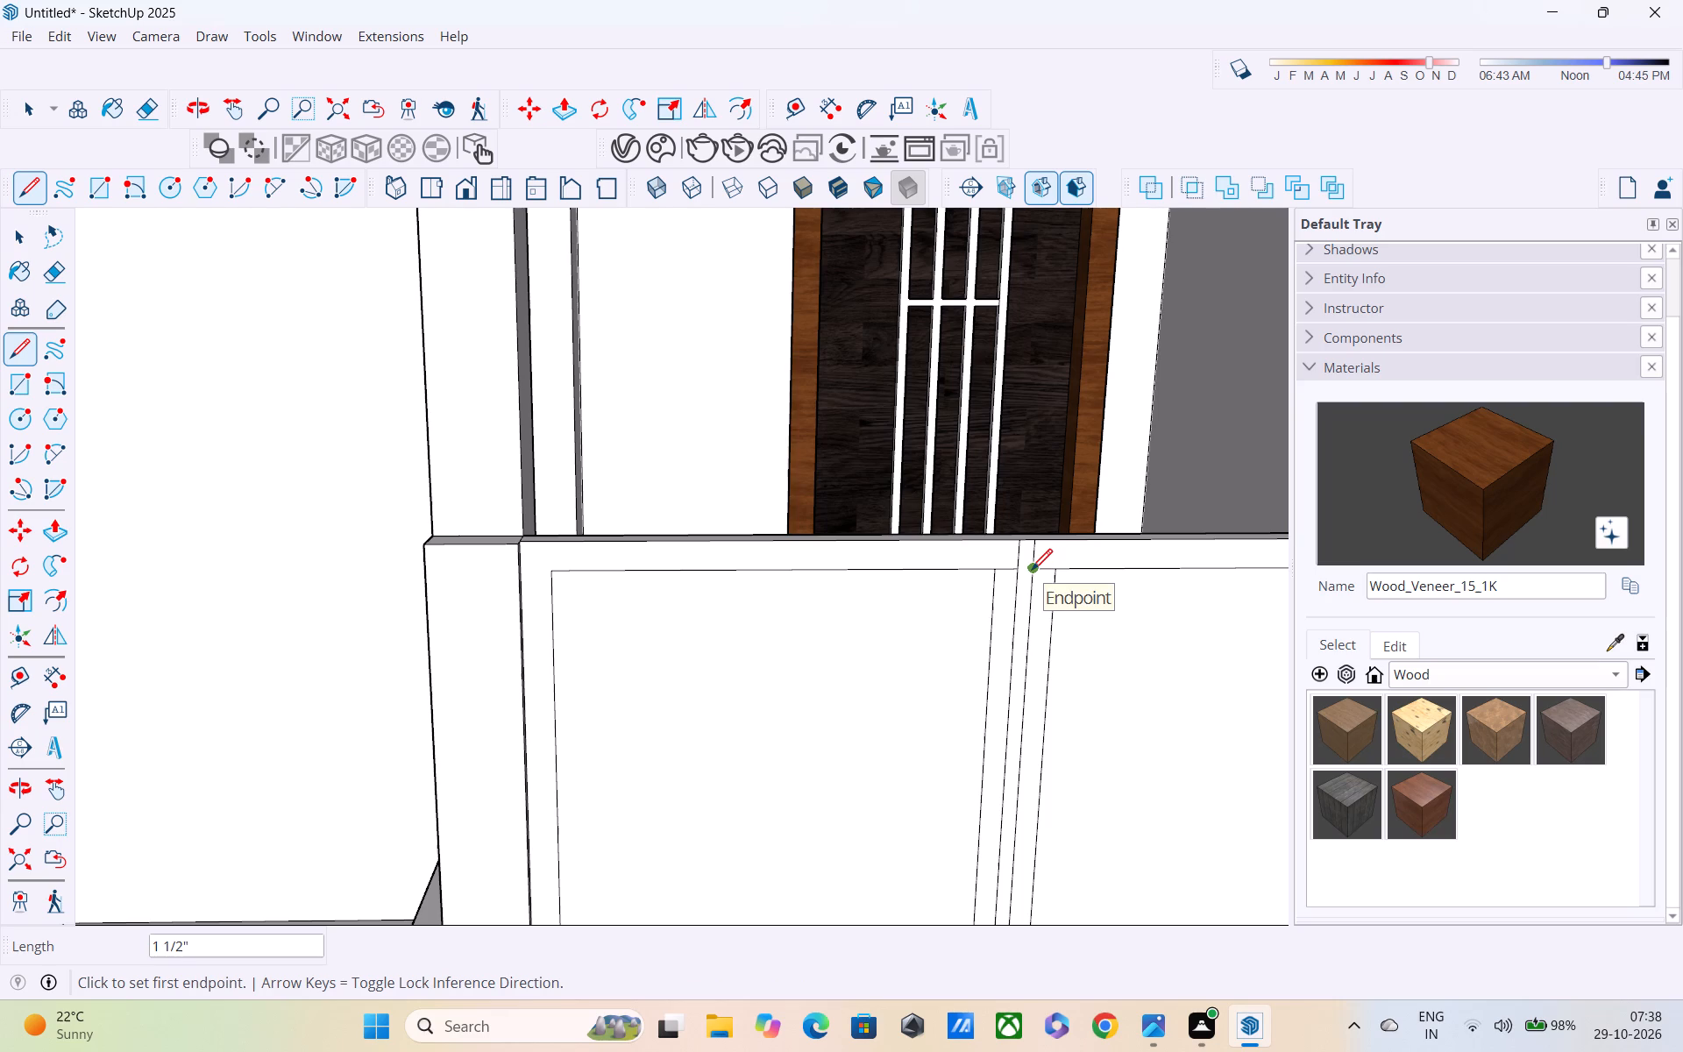
Push the 1" central strip back 2" through the panel's thickness.
key(space)
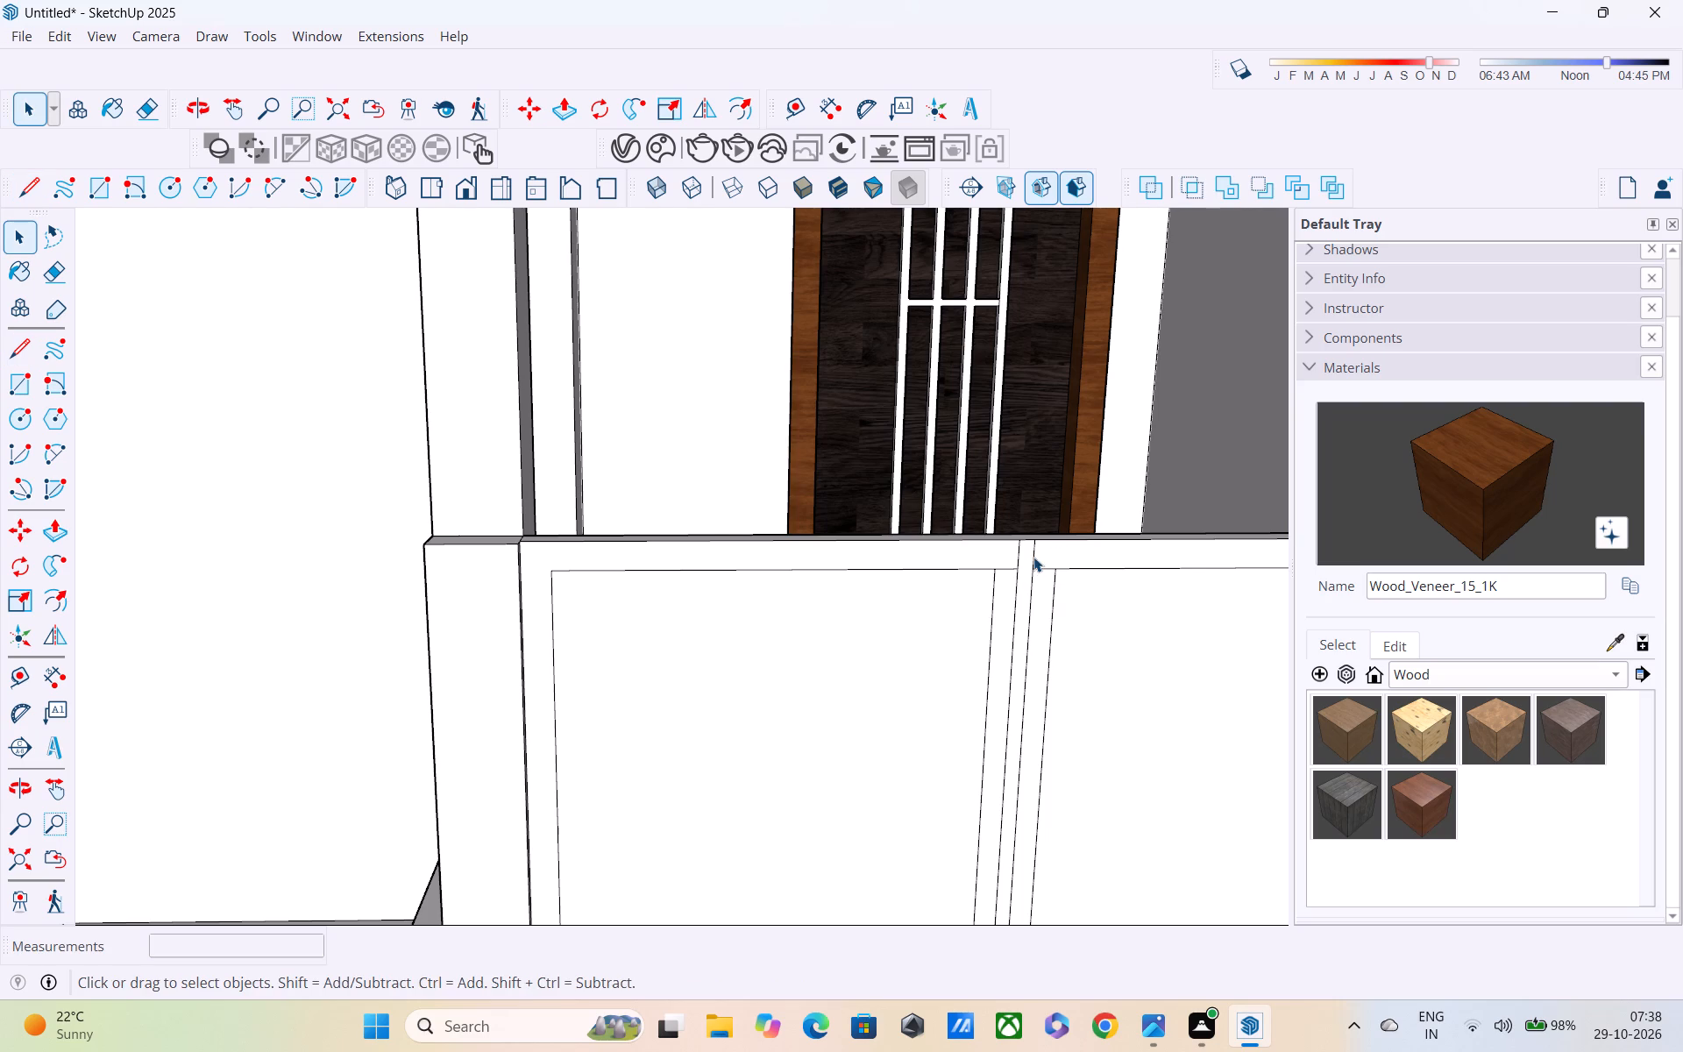
scroll(1033, 557, up, 1)
scroll(1033, 557, down, 2)
middle_drag(1030, 556, 938, 494)
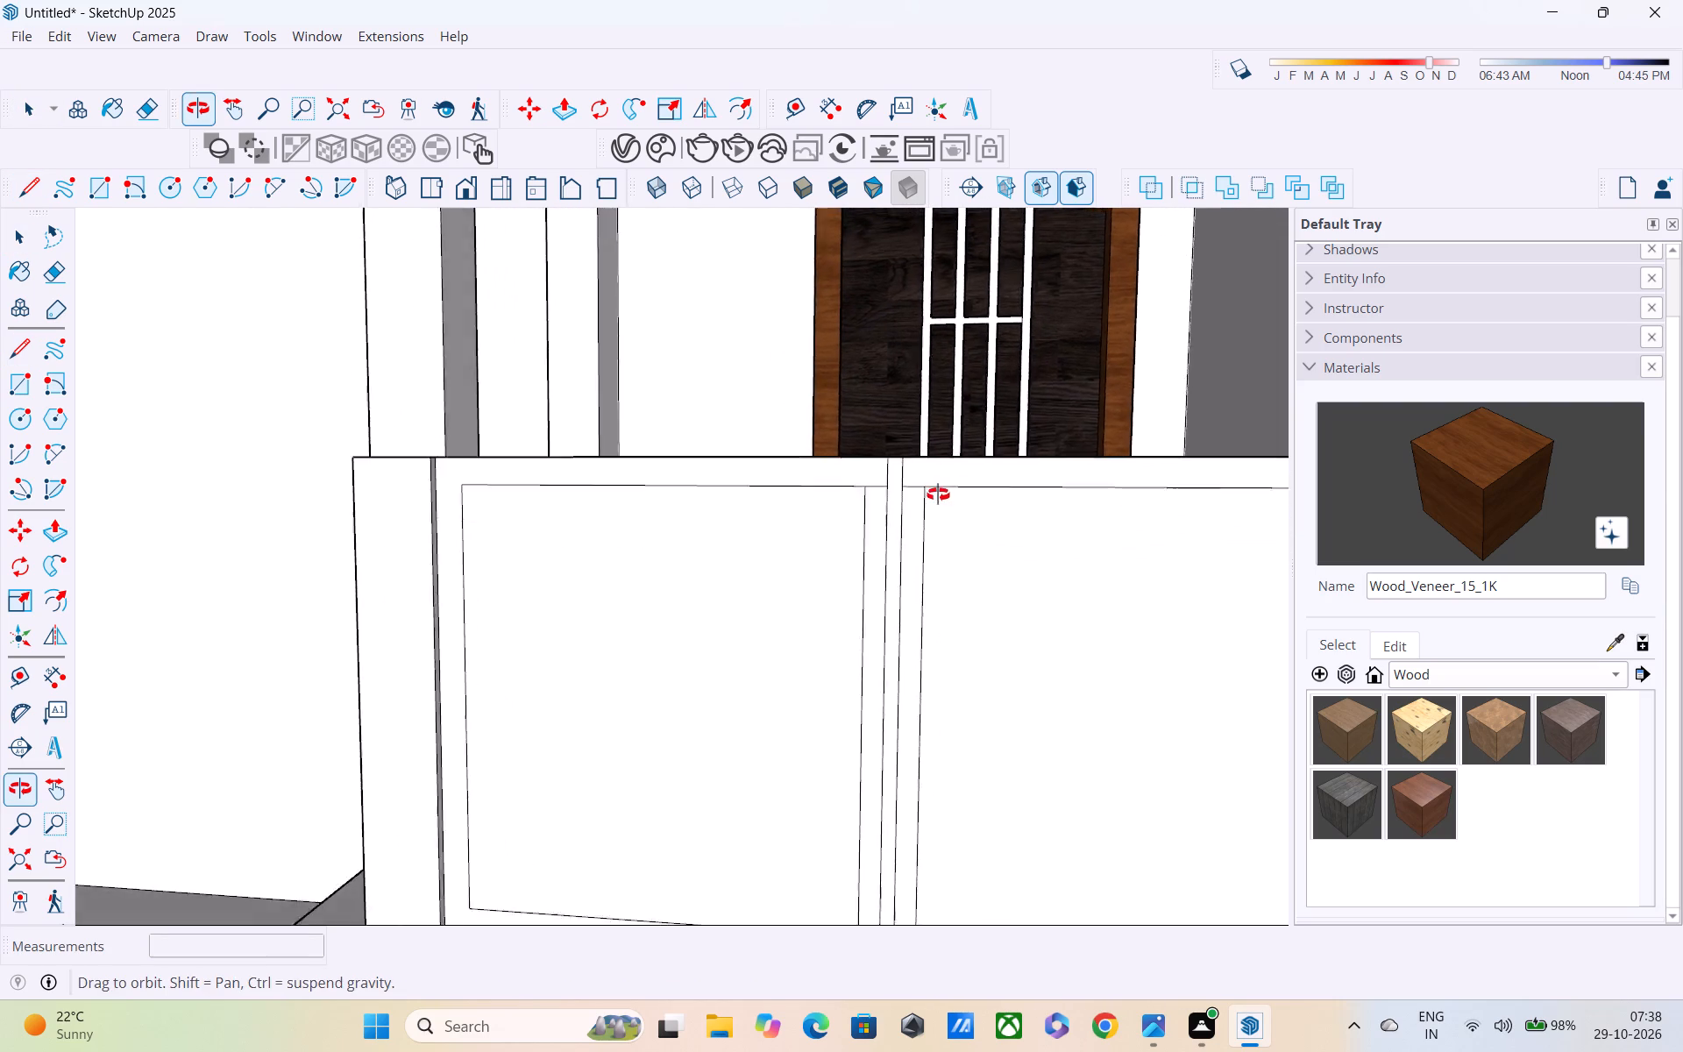
middle_drag(938, 494, 923, 469)
scroll(922, 467, down, 5)
middle_drag(920, 682, 933, 715)
scroll(912, 753, up, 5)
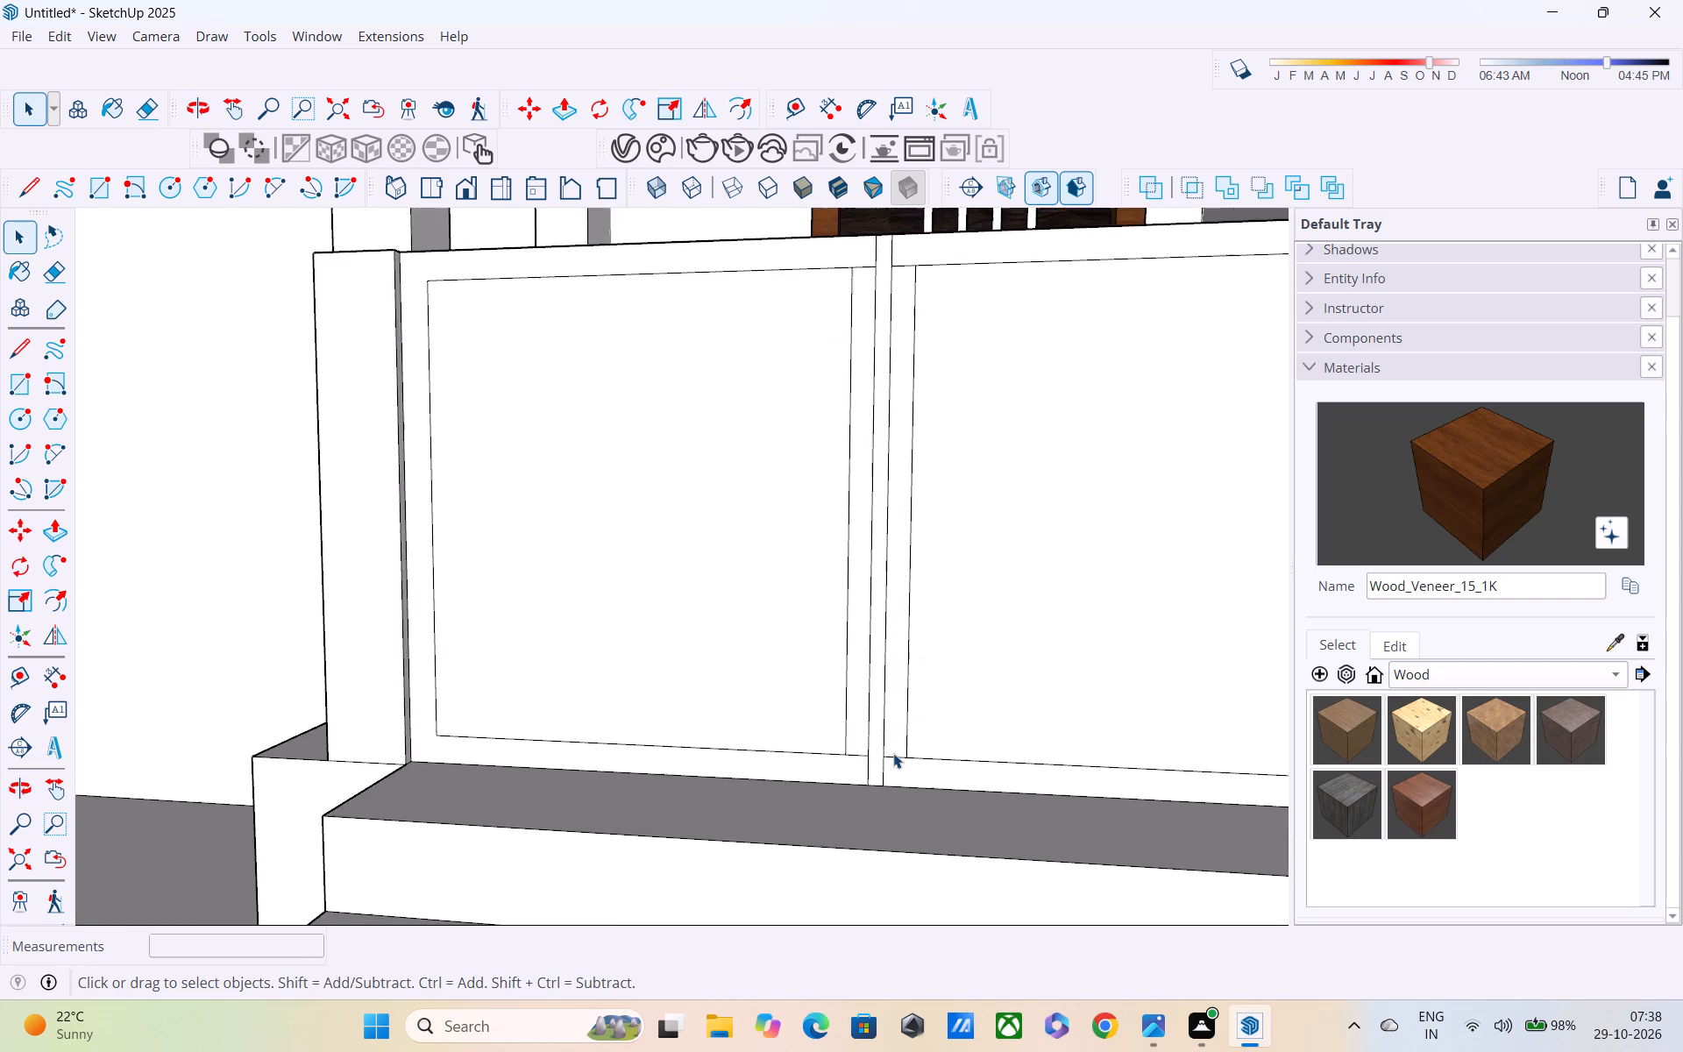
scroll(893, 753, up, 3)
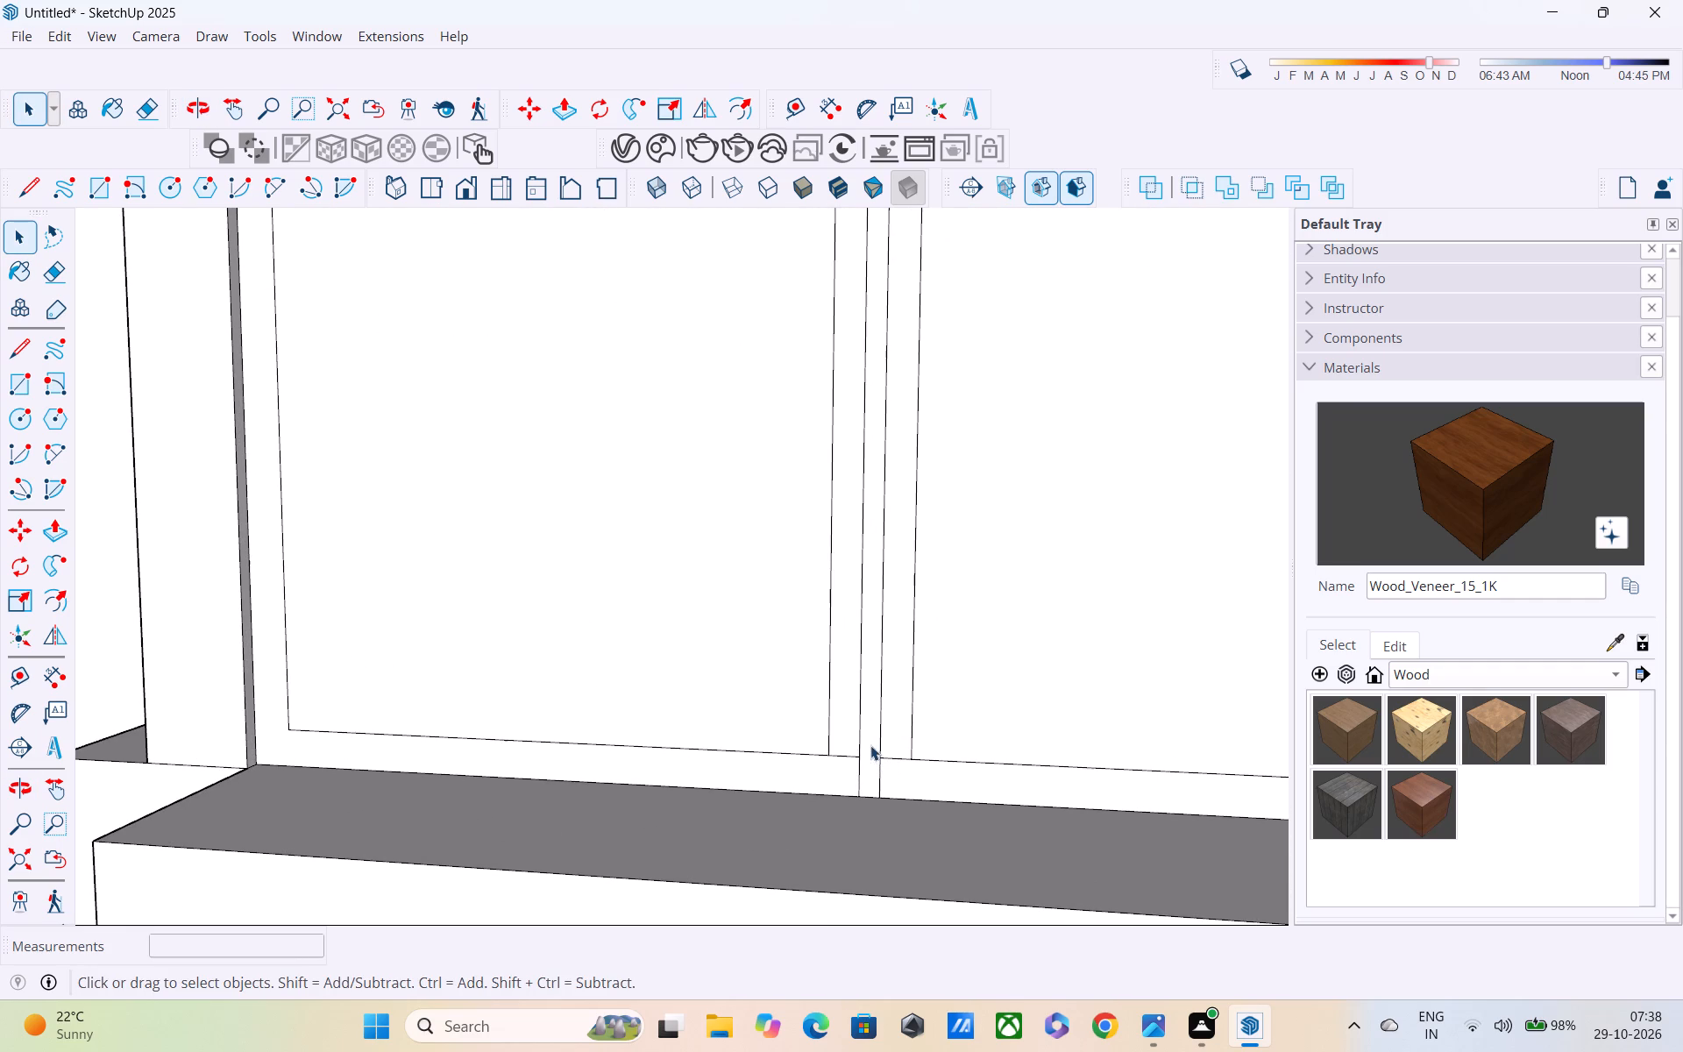
key(p)
scroll(875, 706, up, 2)
click(874, 704)
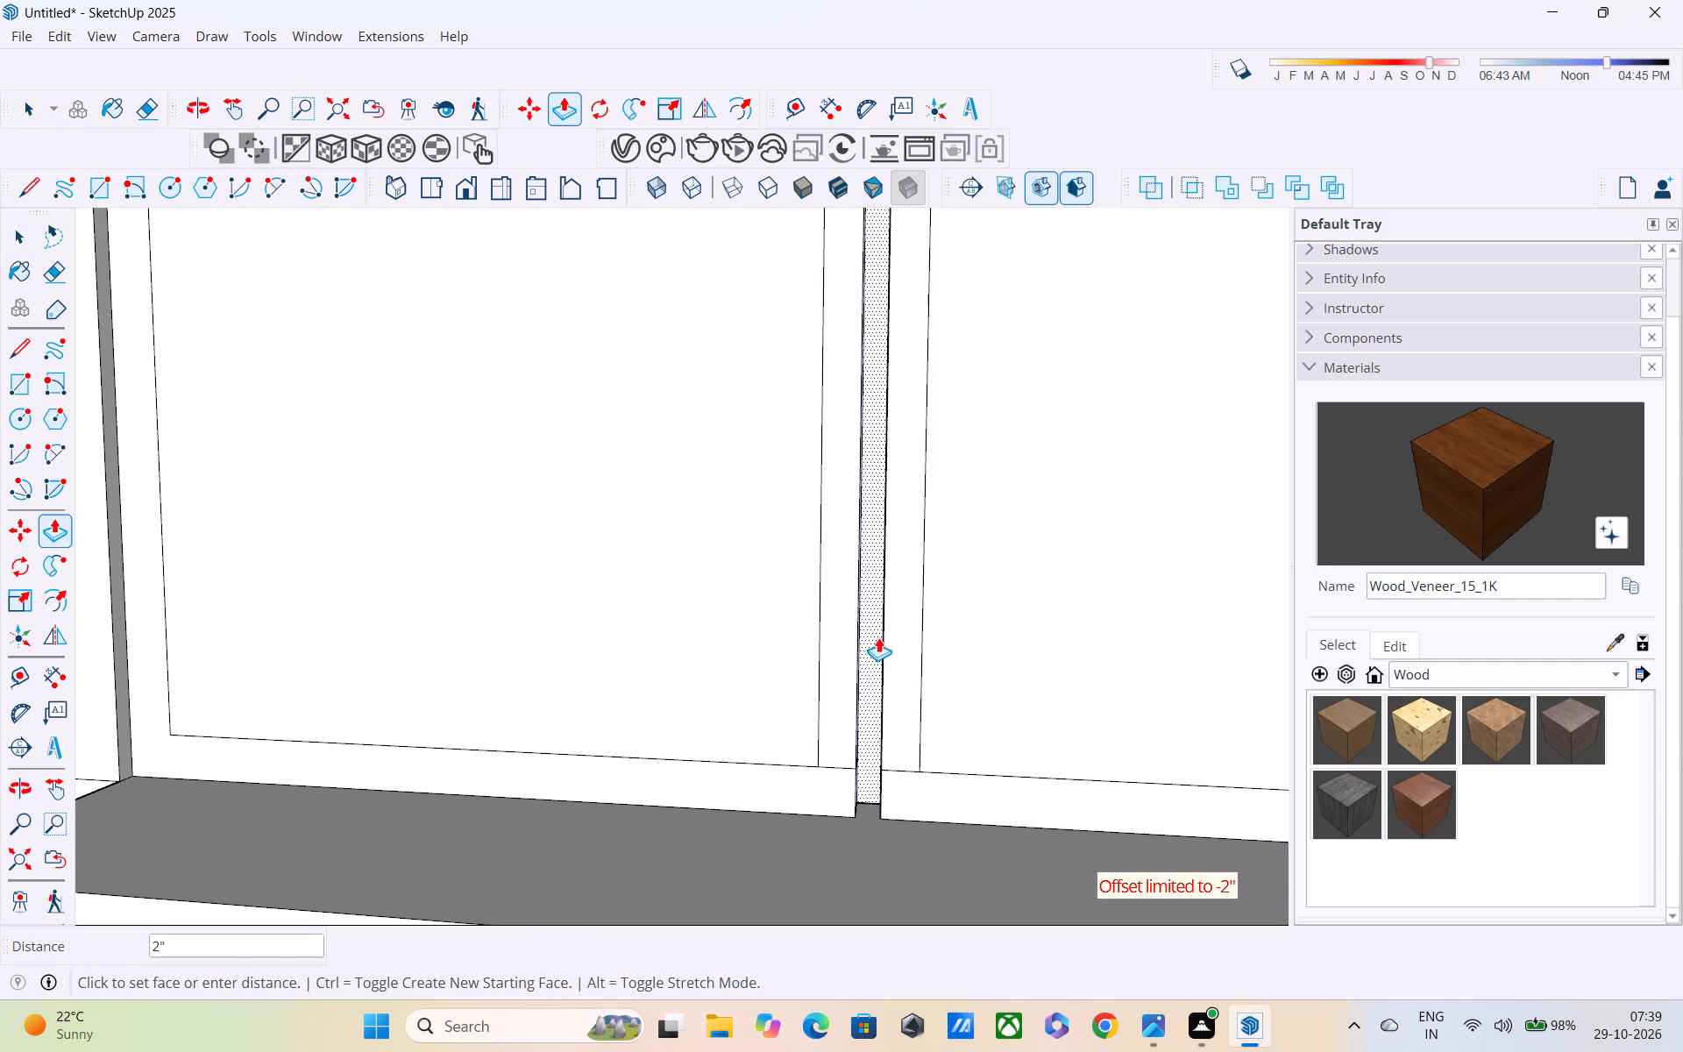
middle_drag(879, 642, 913, 852)
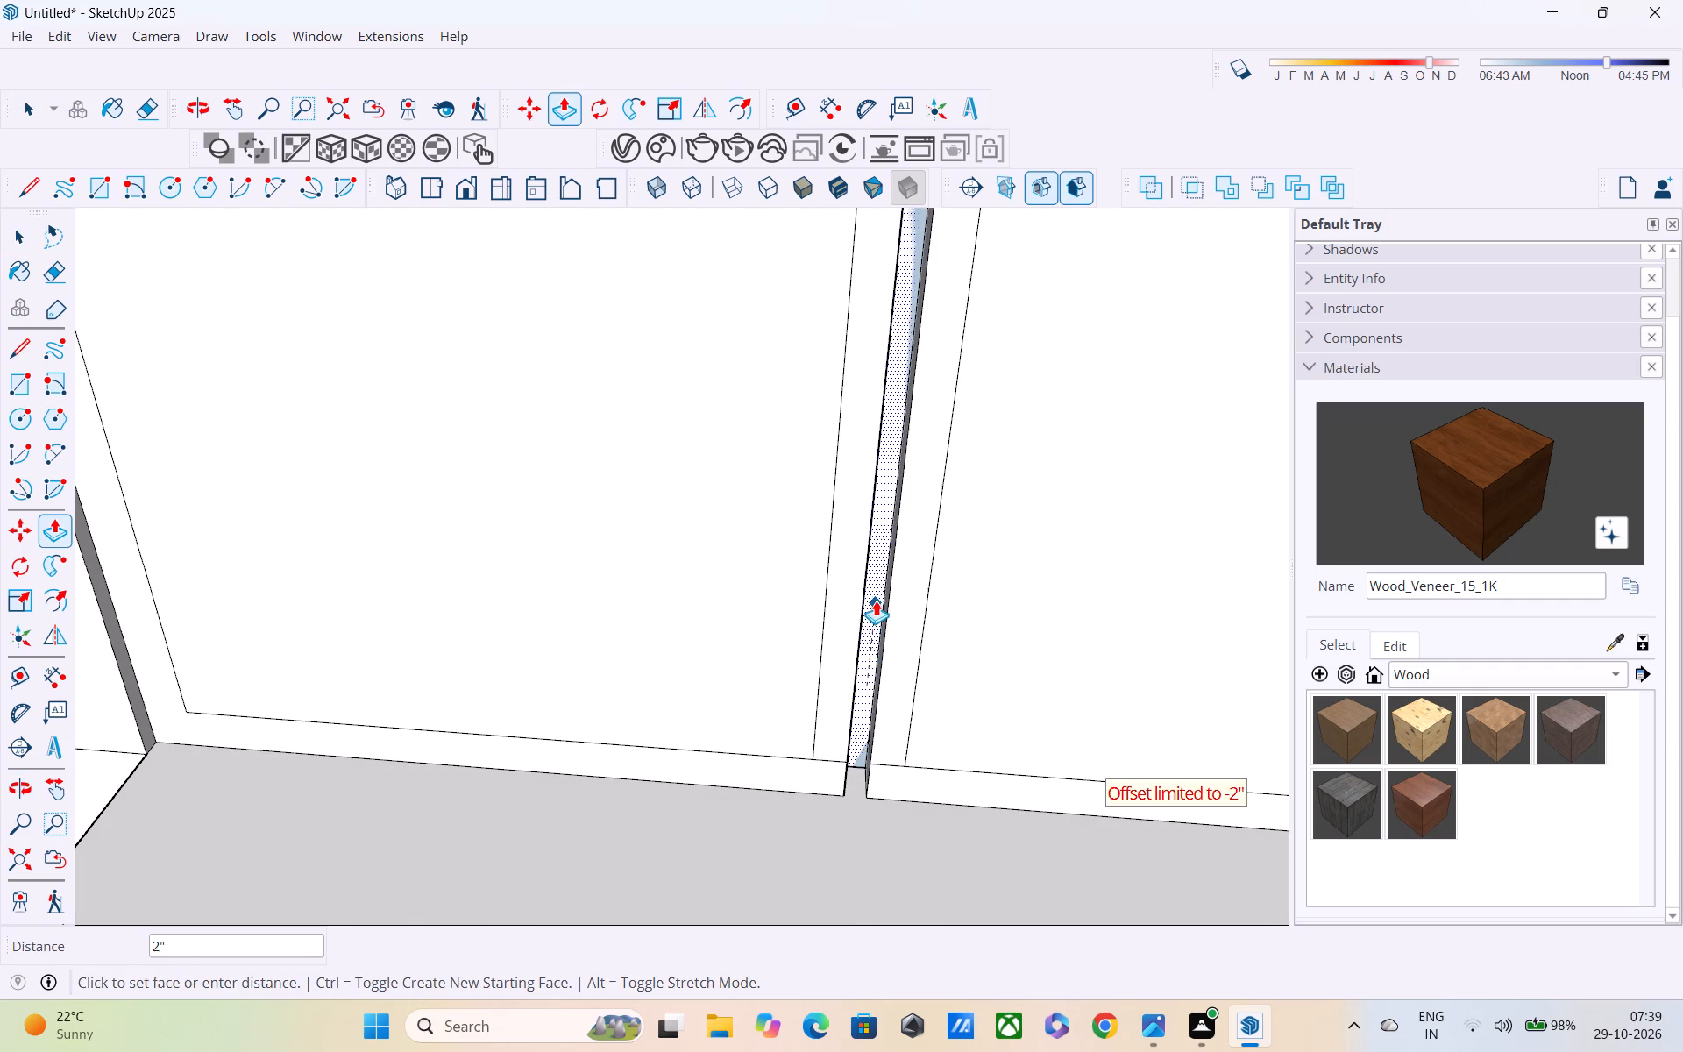
click(875, 591)
Delete the leftover face at the back of the slot to open the gap between the panel's halves.
middle_drag(874, 658, 883, 746)
scroll(881, 706, down, 6)
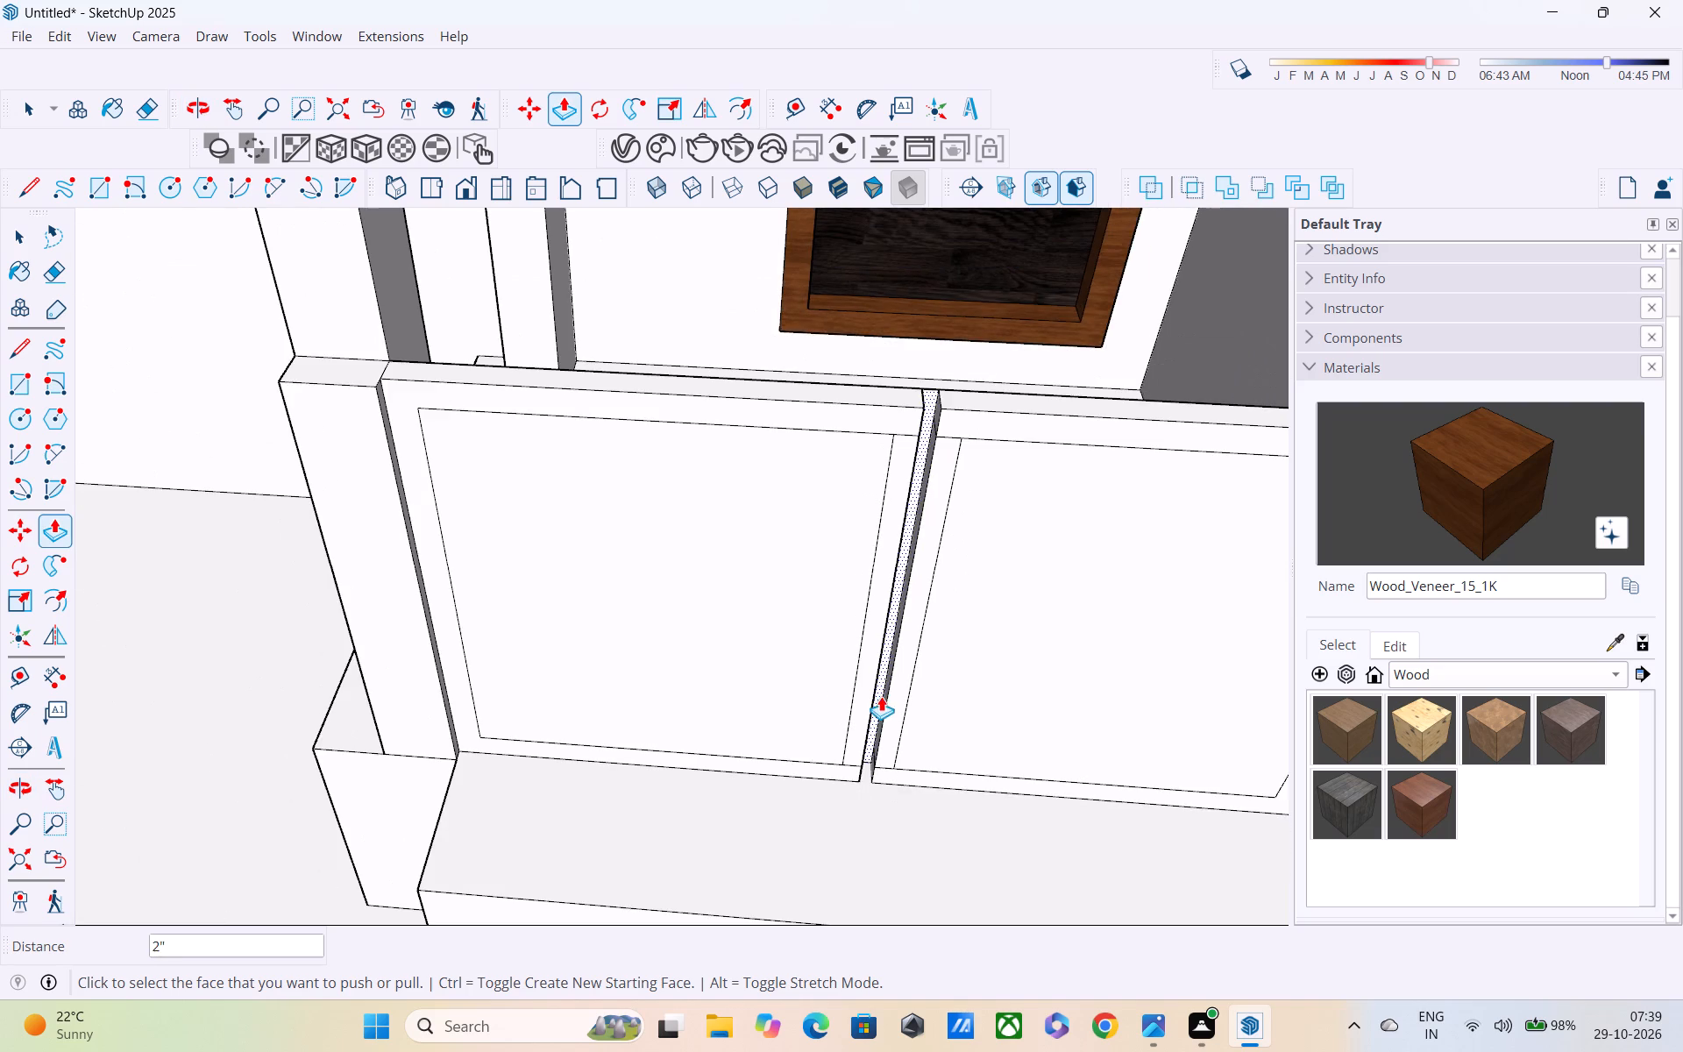
middle_drag(877, 701, 864, 894)
middle_drag(873, 655, 89, 777)
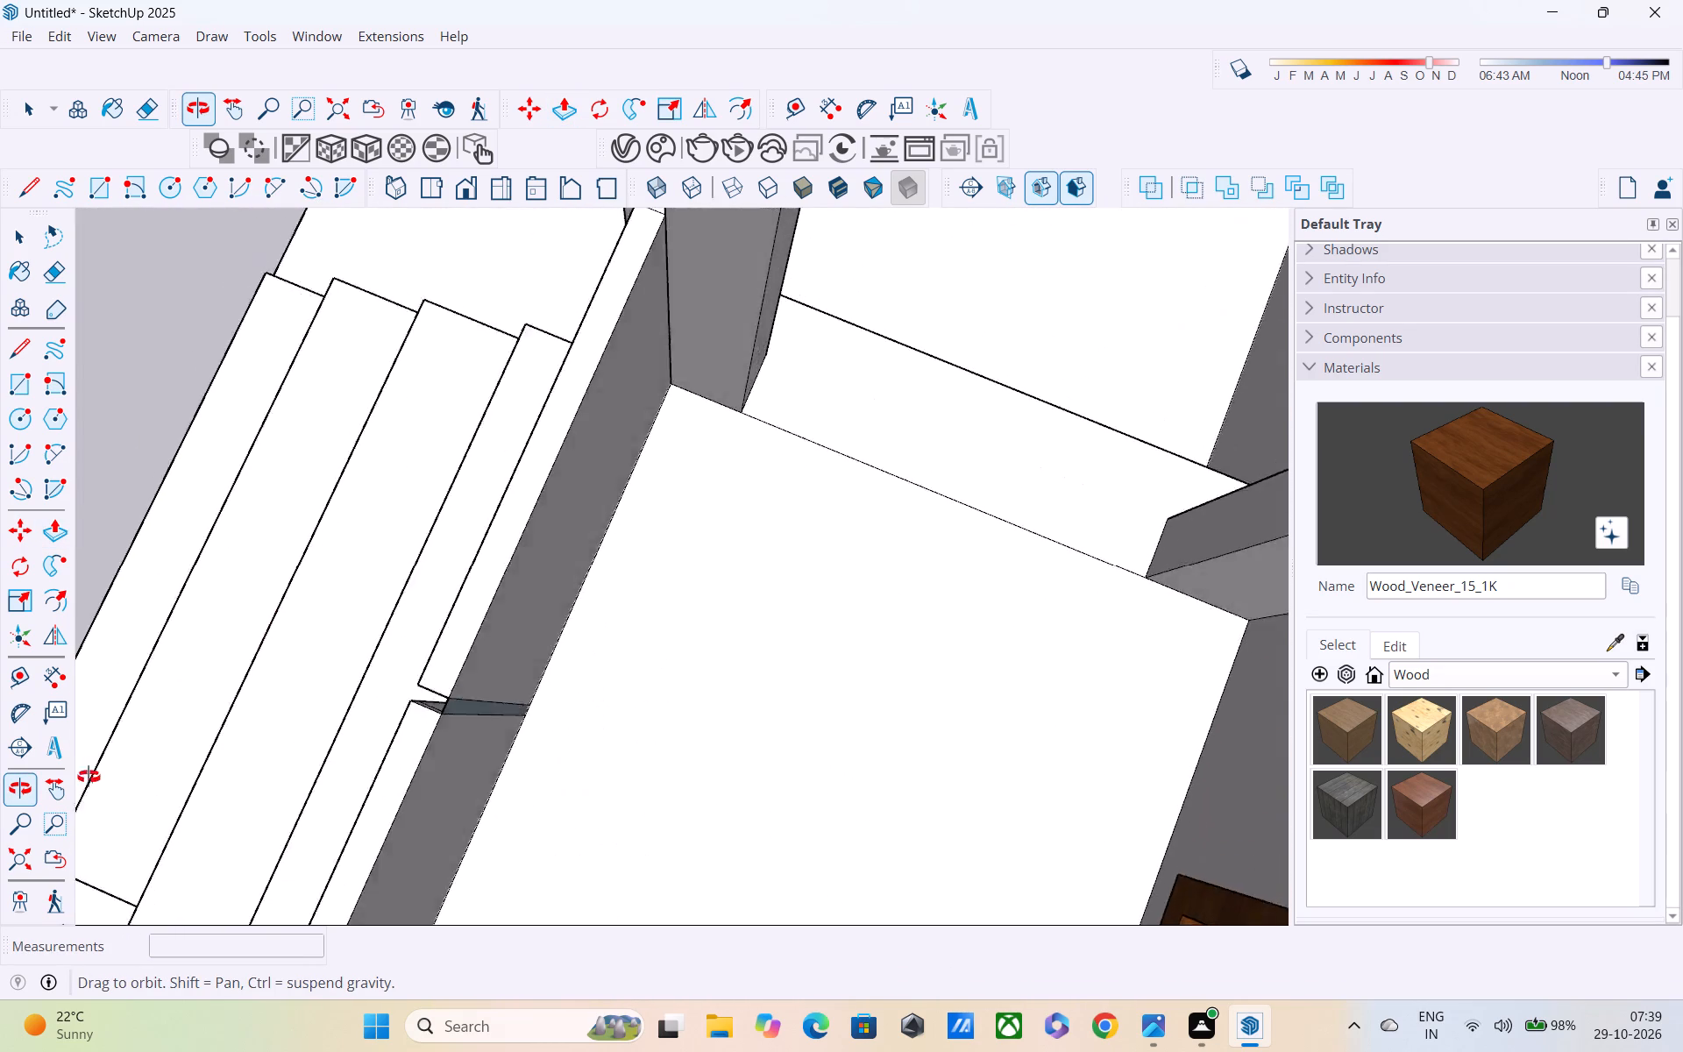
middle_drag(89, 777, 30, 528)
key(space)
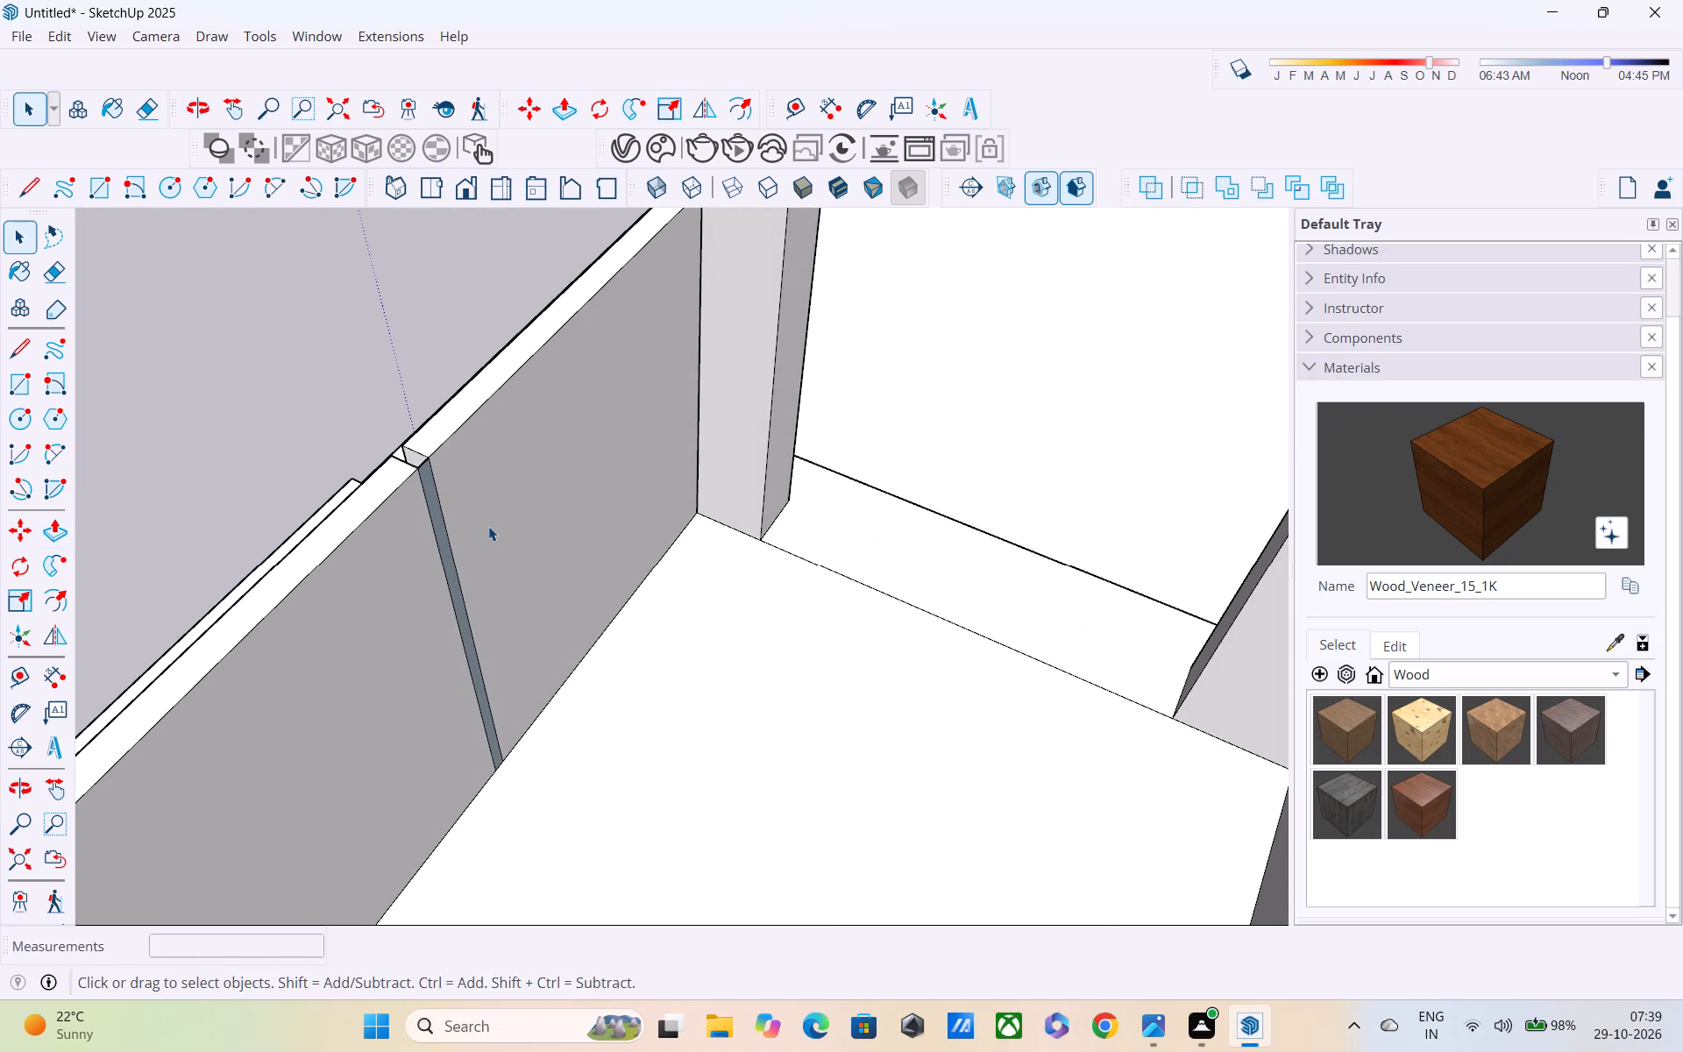
middle_drag(488, 526, 1052, 460)
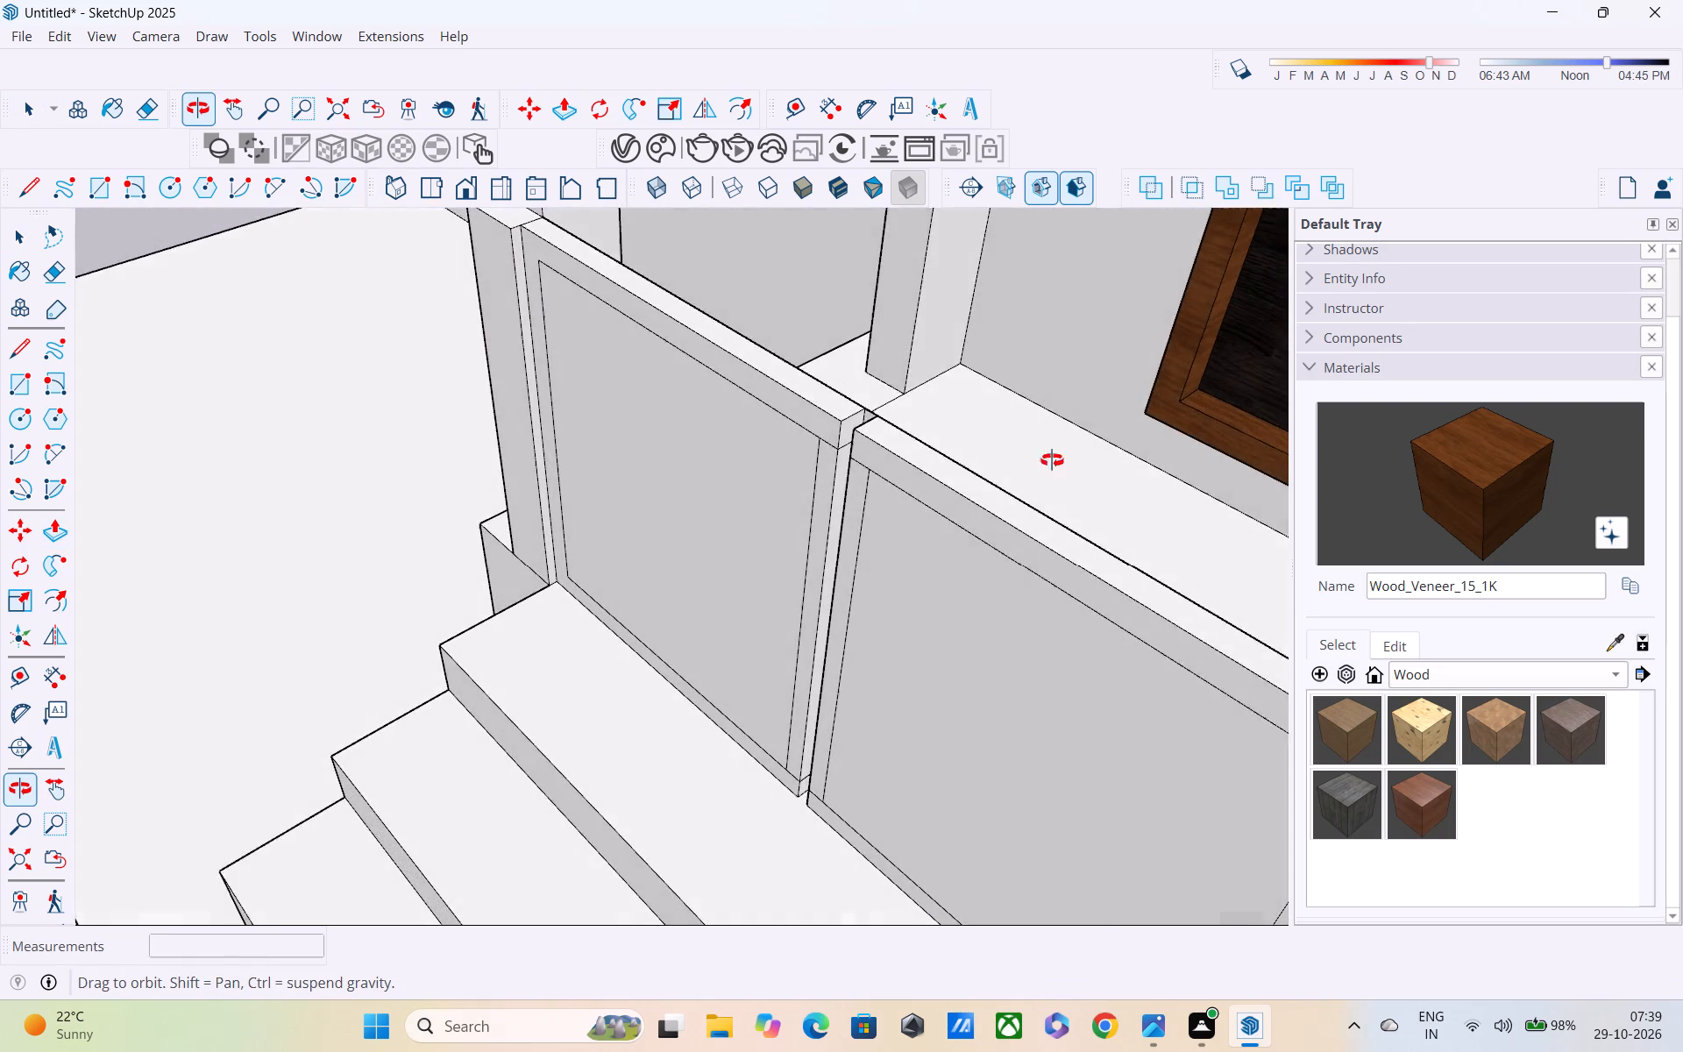
middle_drag(1052, 460, 1057, 455)
scroll(1002, 458, up, 1)
scroll(1001, 458, down, 4)
middle_drag(996, 461, 839, 601)
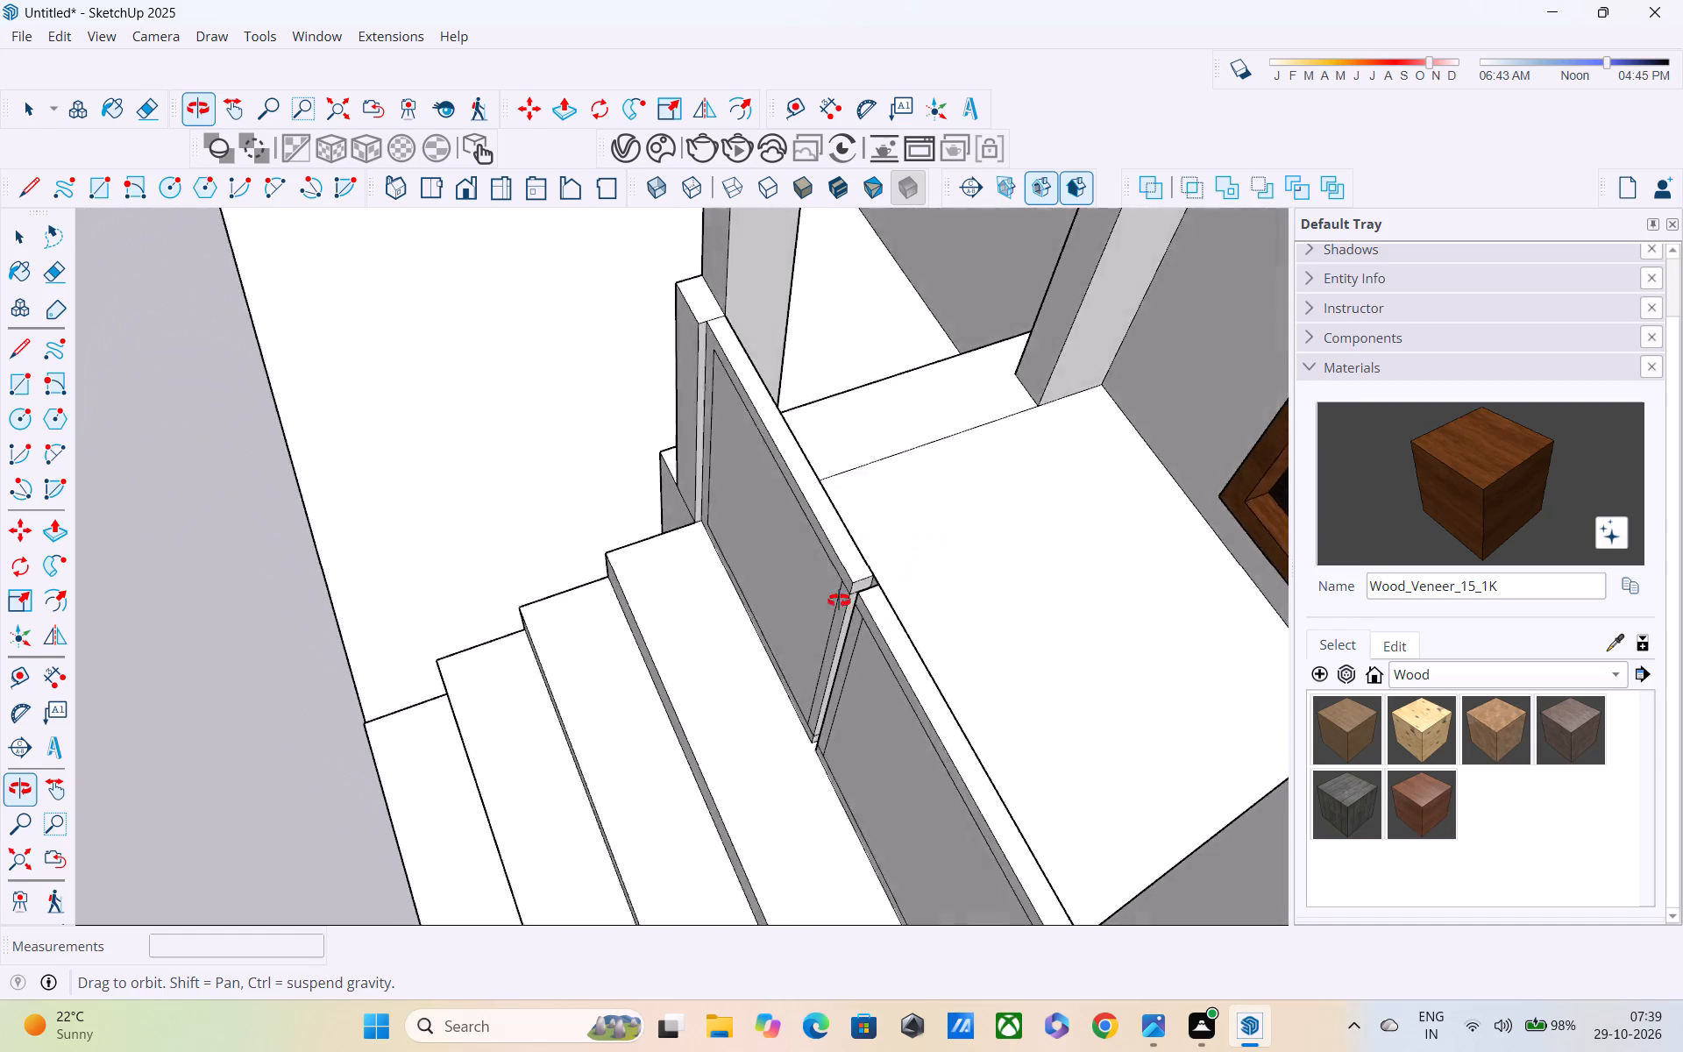
middle_drag(839, 601, 794, 586)
scroll(830, 569, up, 10)
middle_drag(849, 601, 720, 603)
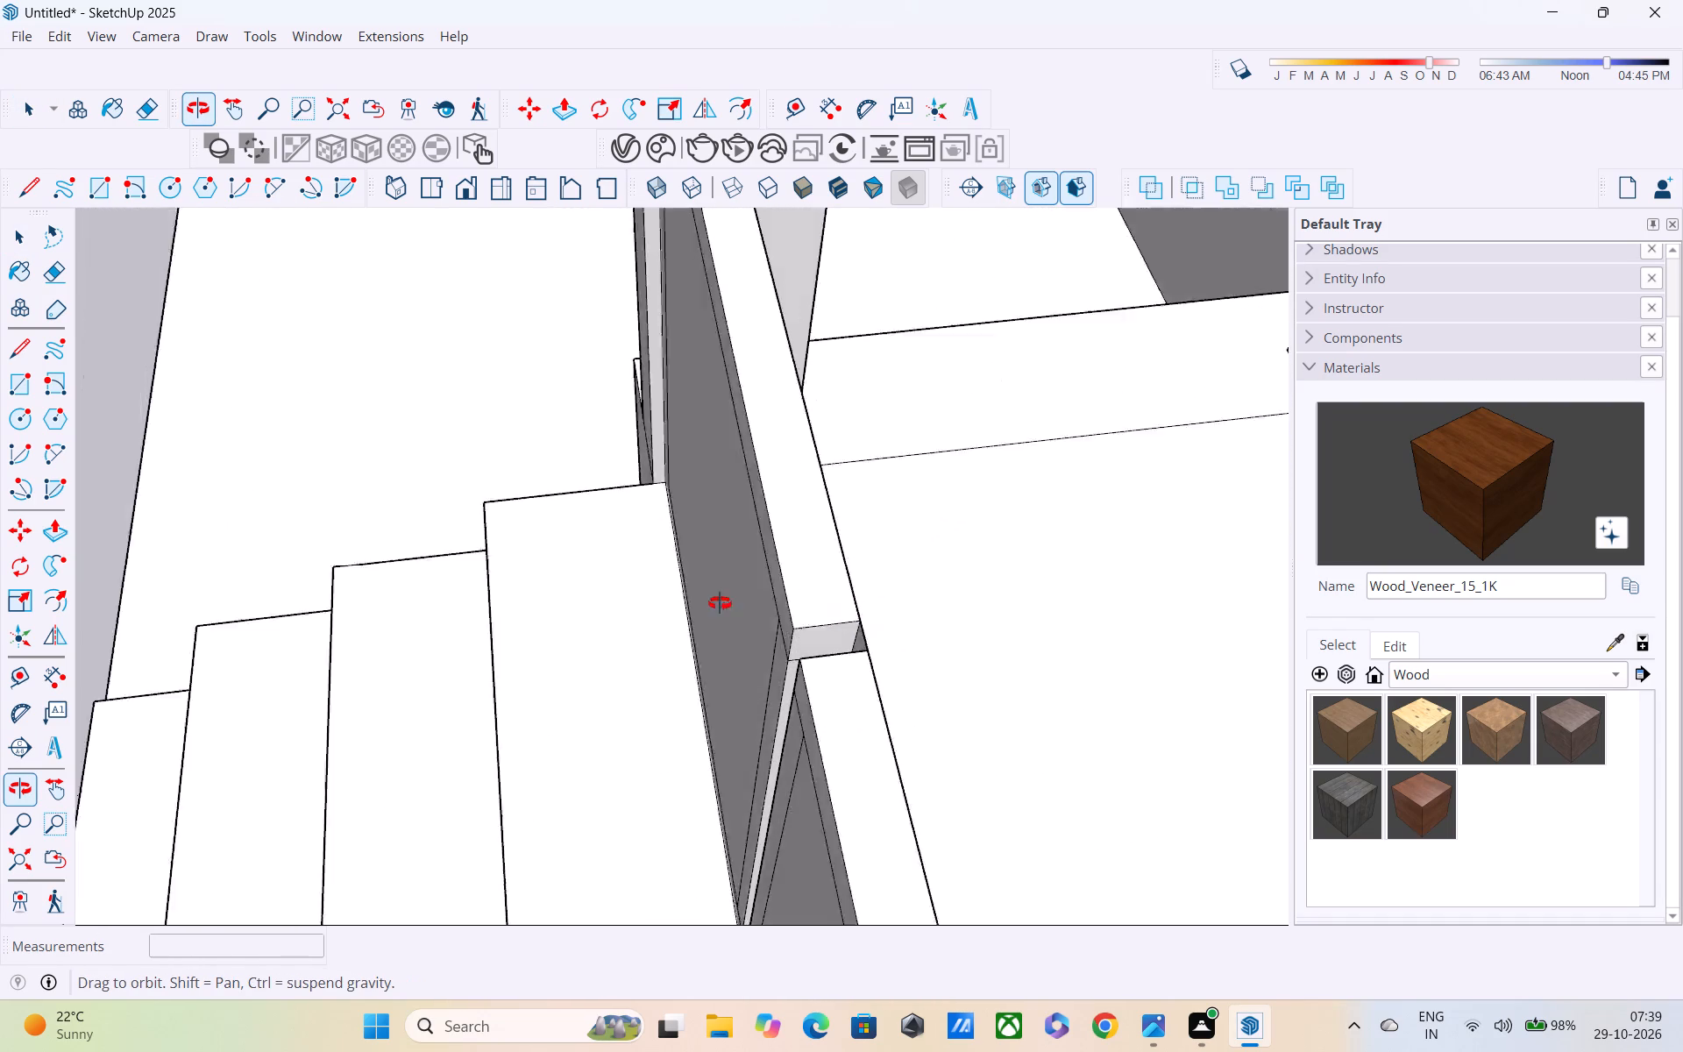
middle_drag(720, 603, 929, 586)
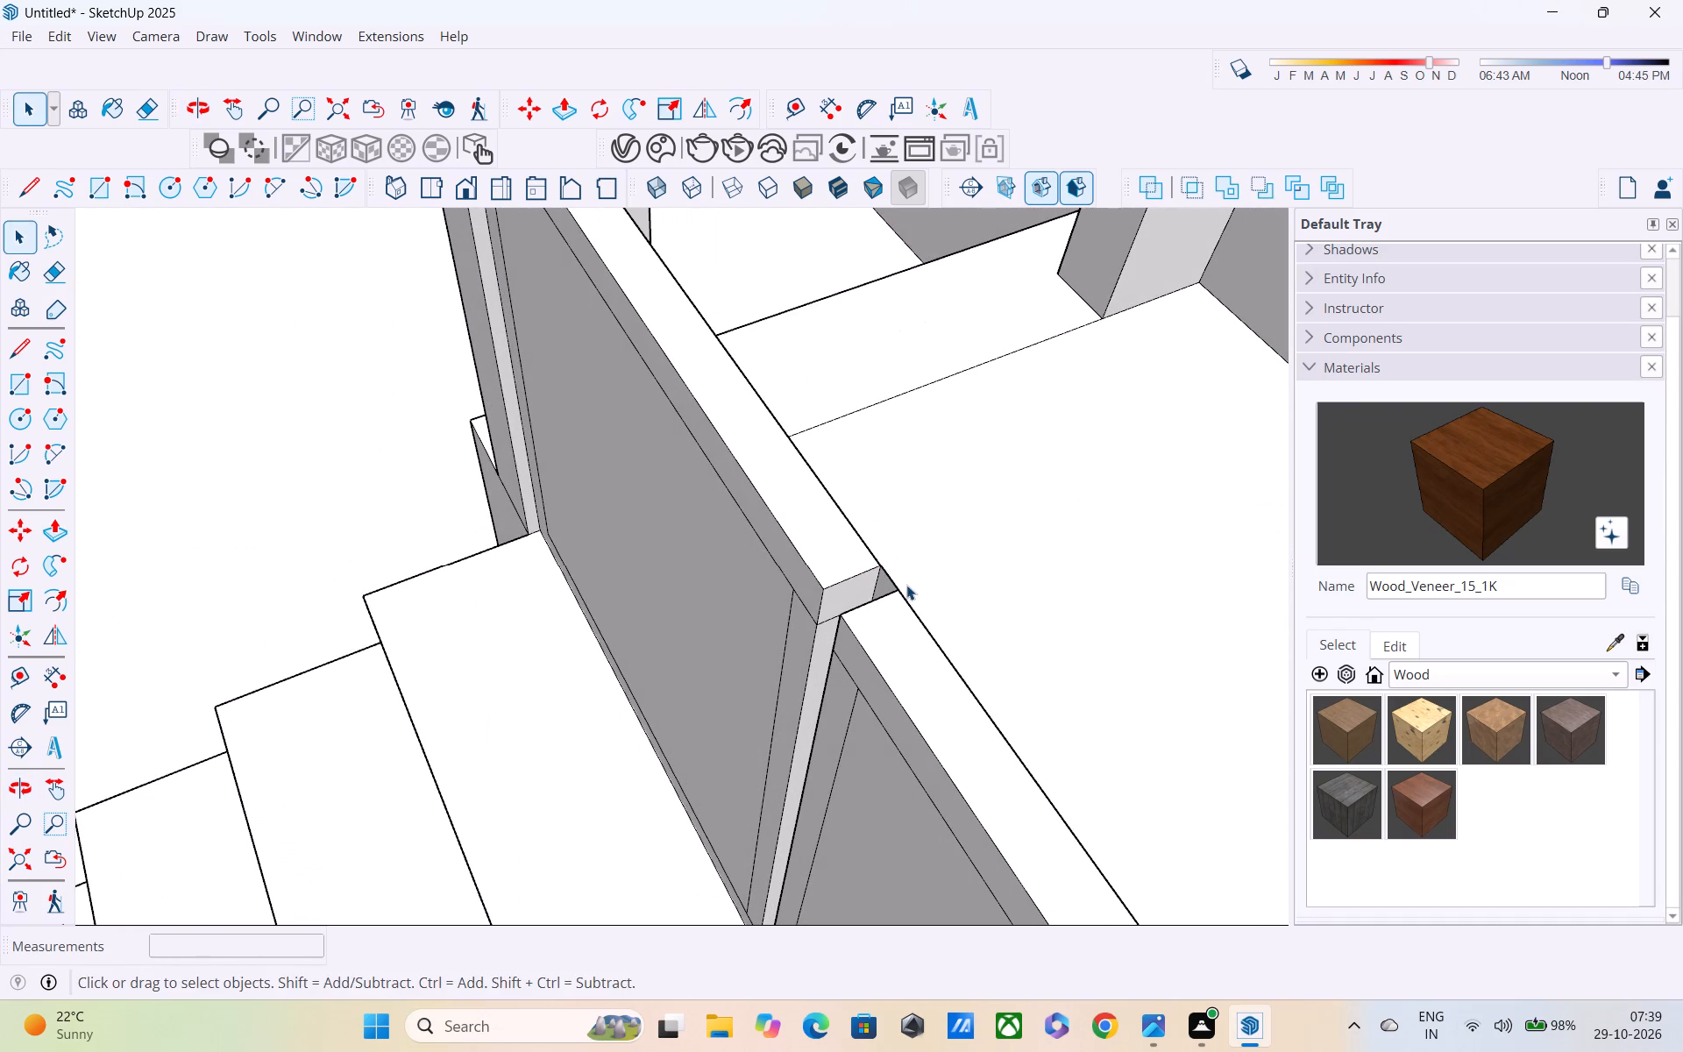
middle_drag(916, 577, 1138, 378)
shift+middle_drag(1083, 446, 1207, 509)
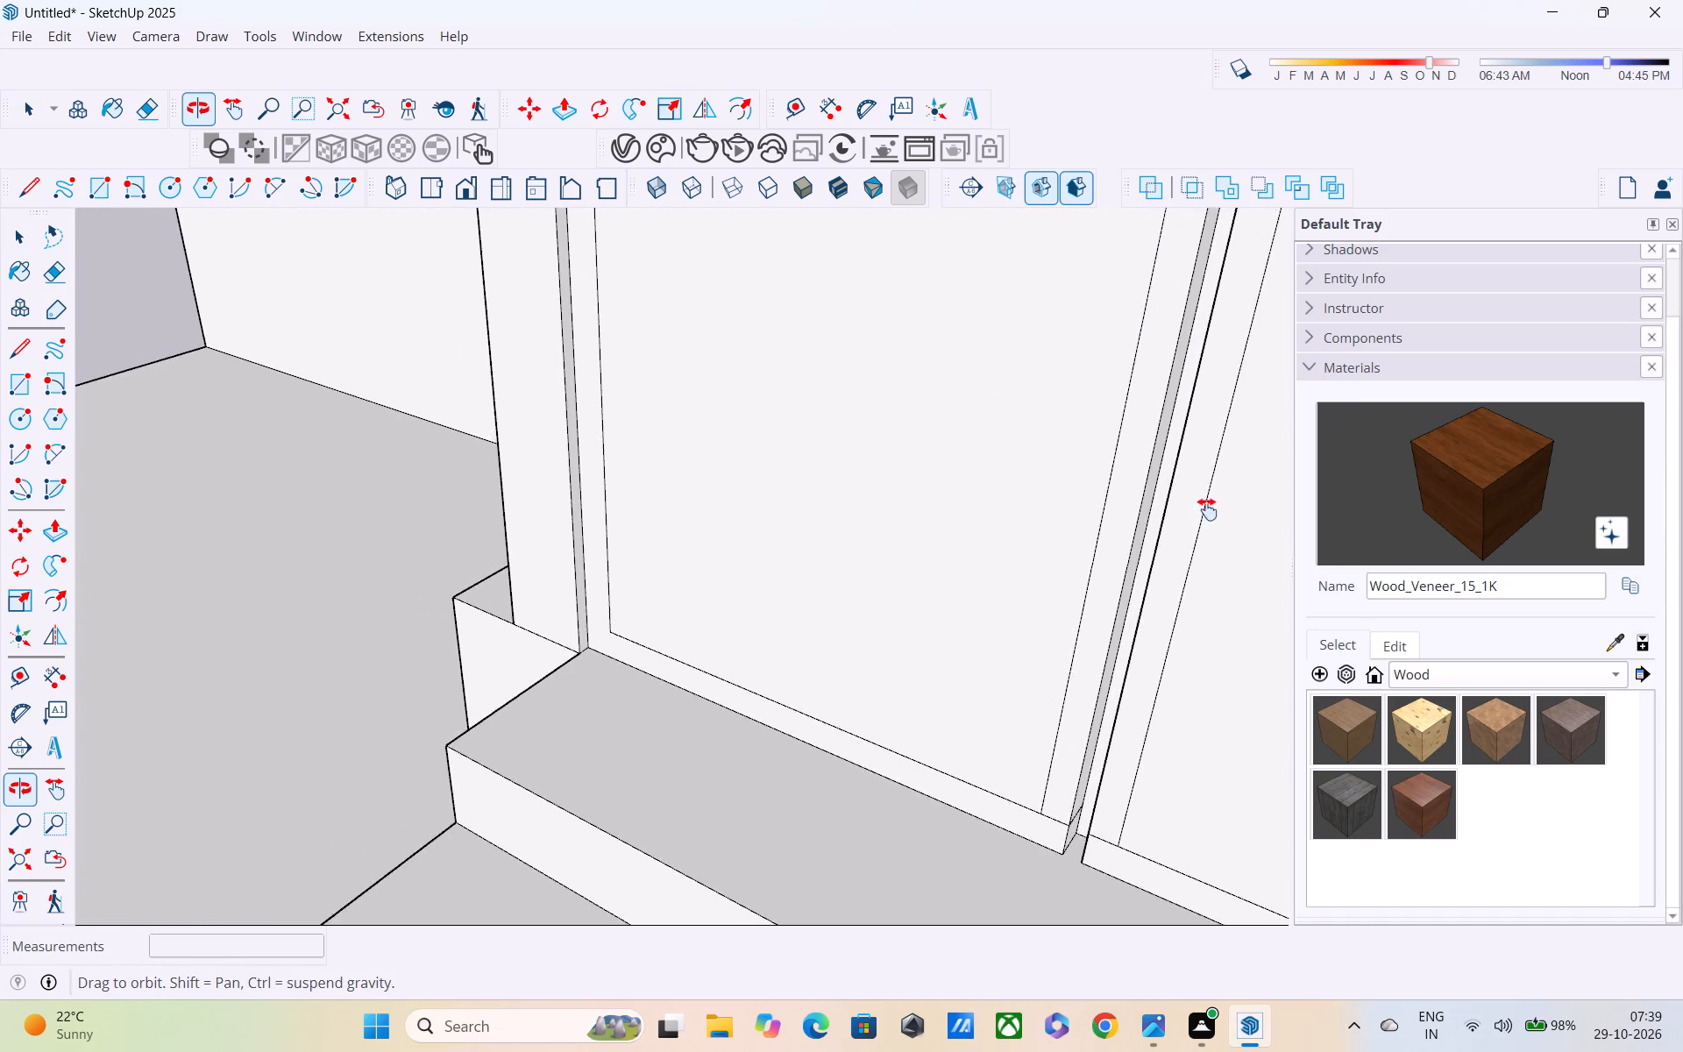
shift+middle_drag(1207, 509, 553, 469)
middle_drag(564, 482, 897, 473)
scroll(841, 471, up, 5)
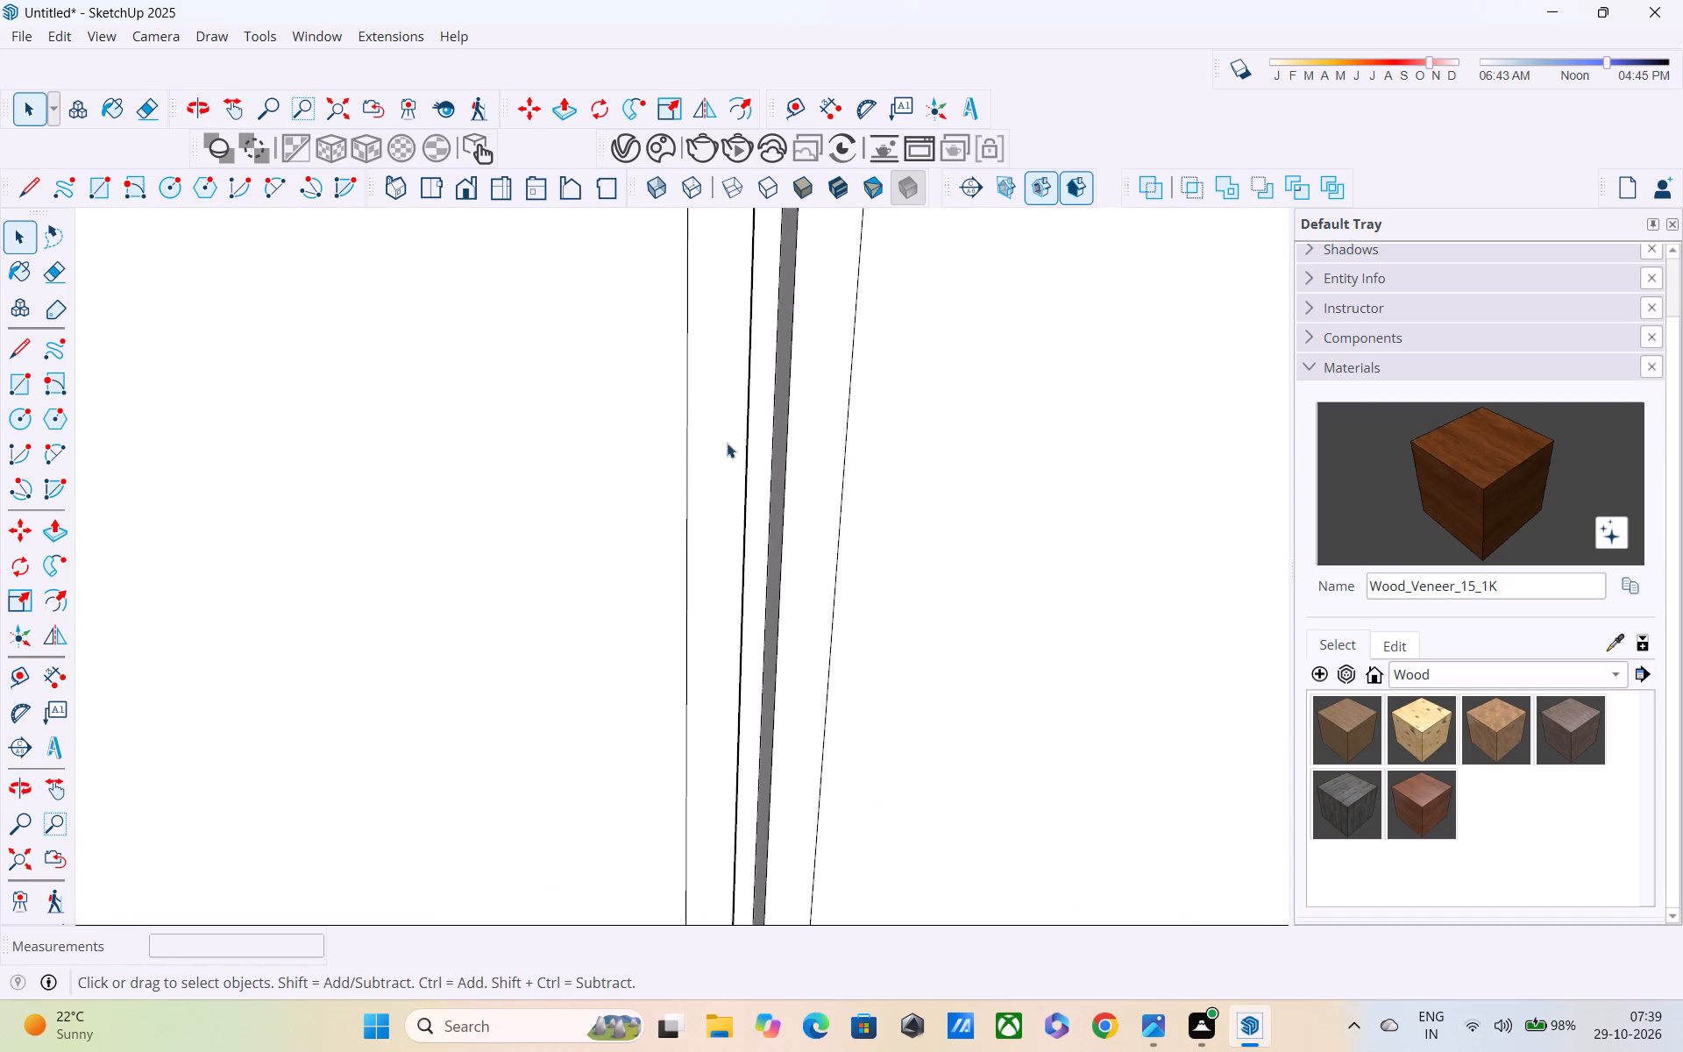
middle_drag(761, 436, 621, 351)
scroll(745, 511, up, 4)
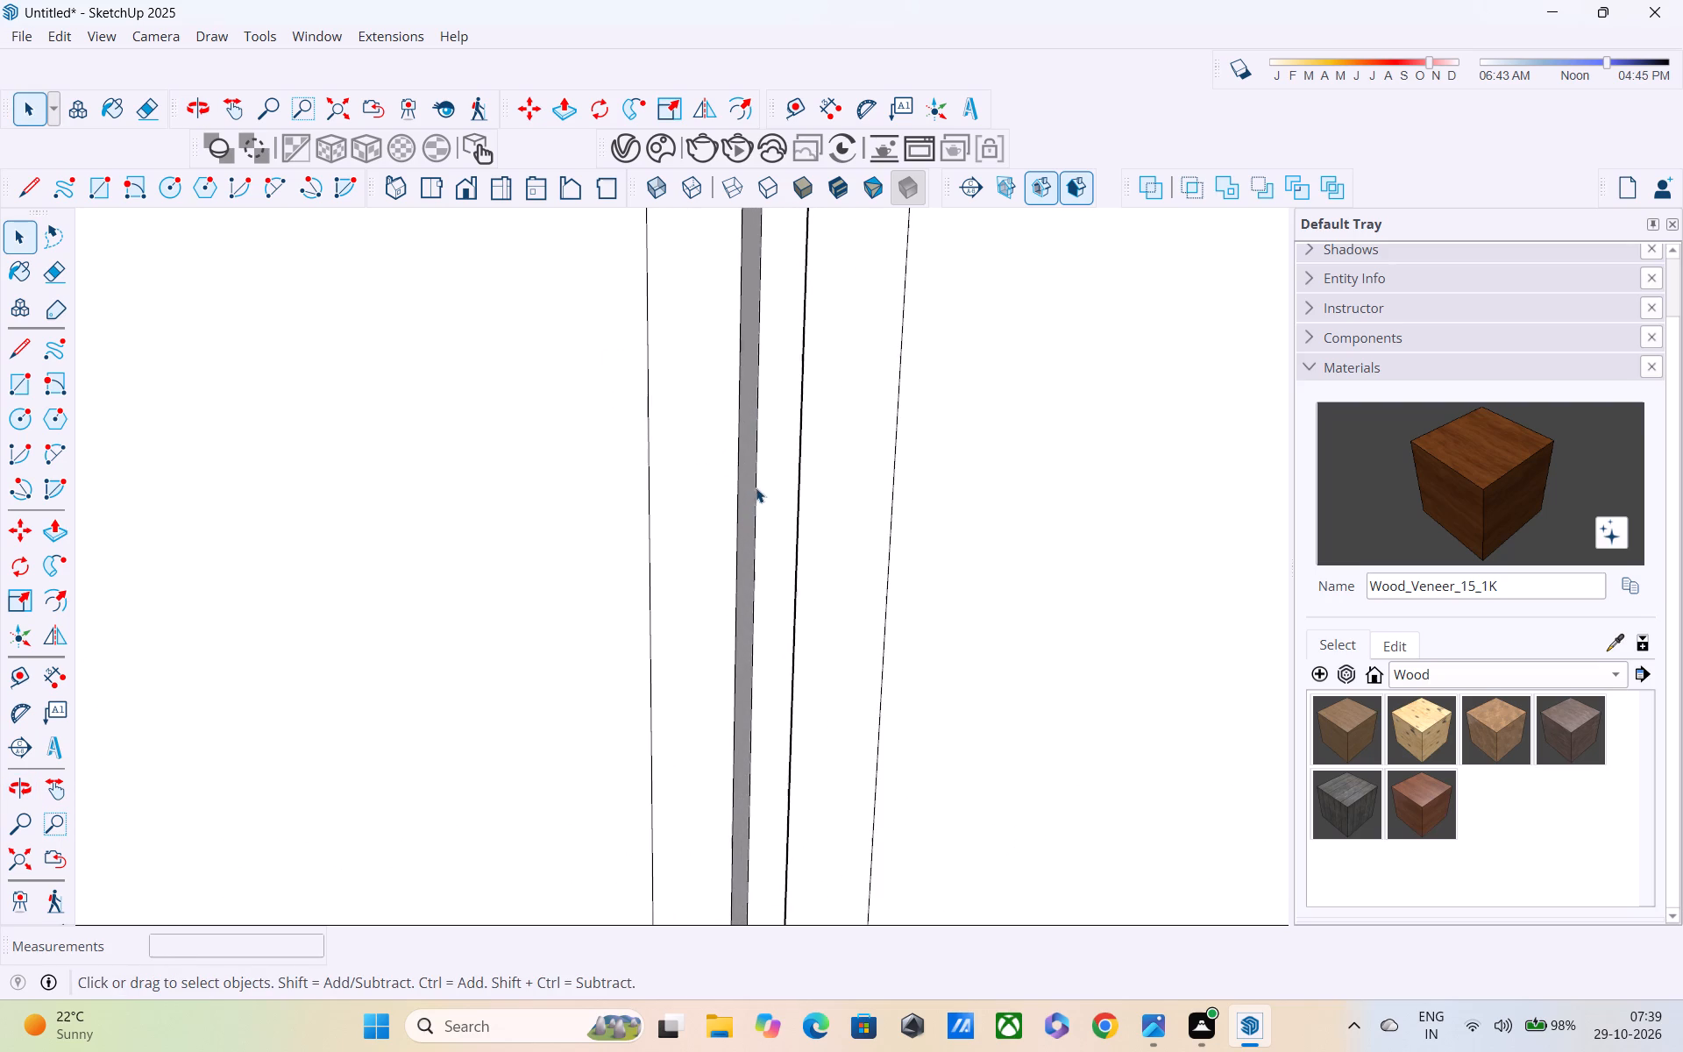
click(768, 465)
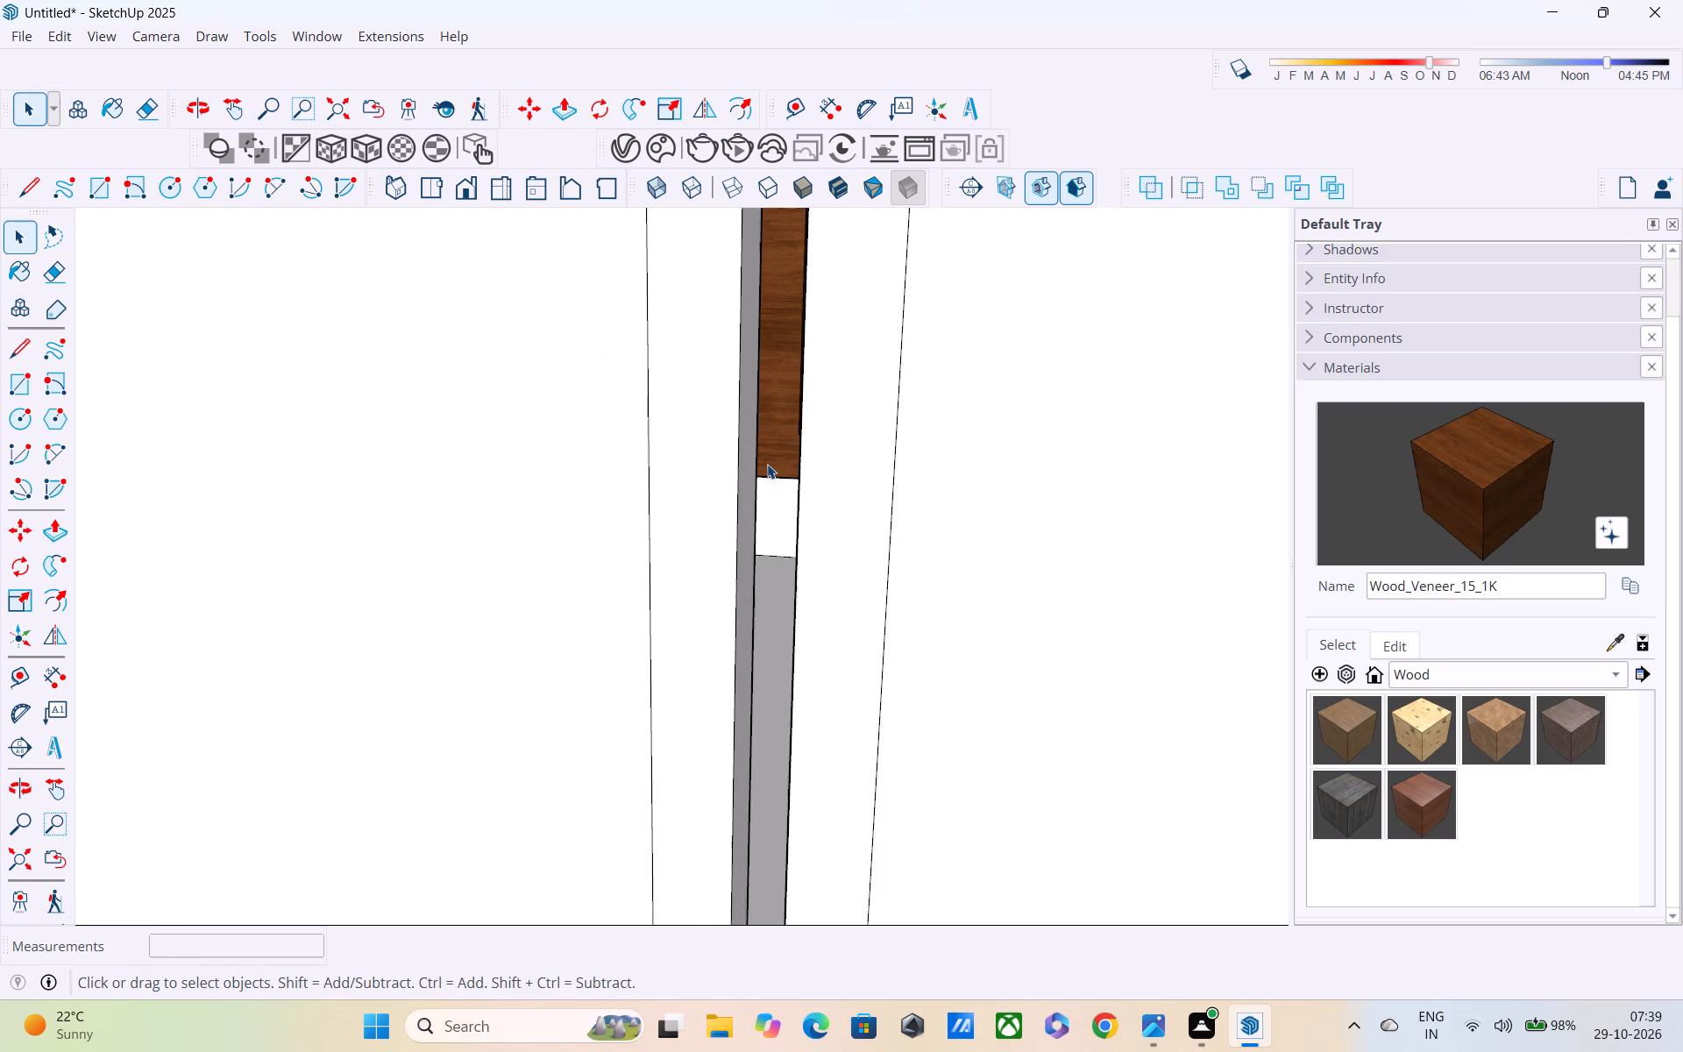
key(Delete)
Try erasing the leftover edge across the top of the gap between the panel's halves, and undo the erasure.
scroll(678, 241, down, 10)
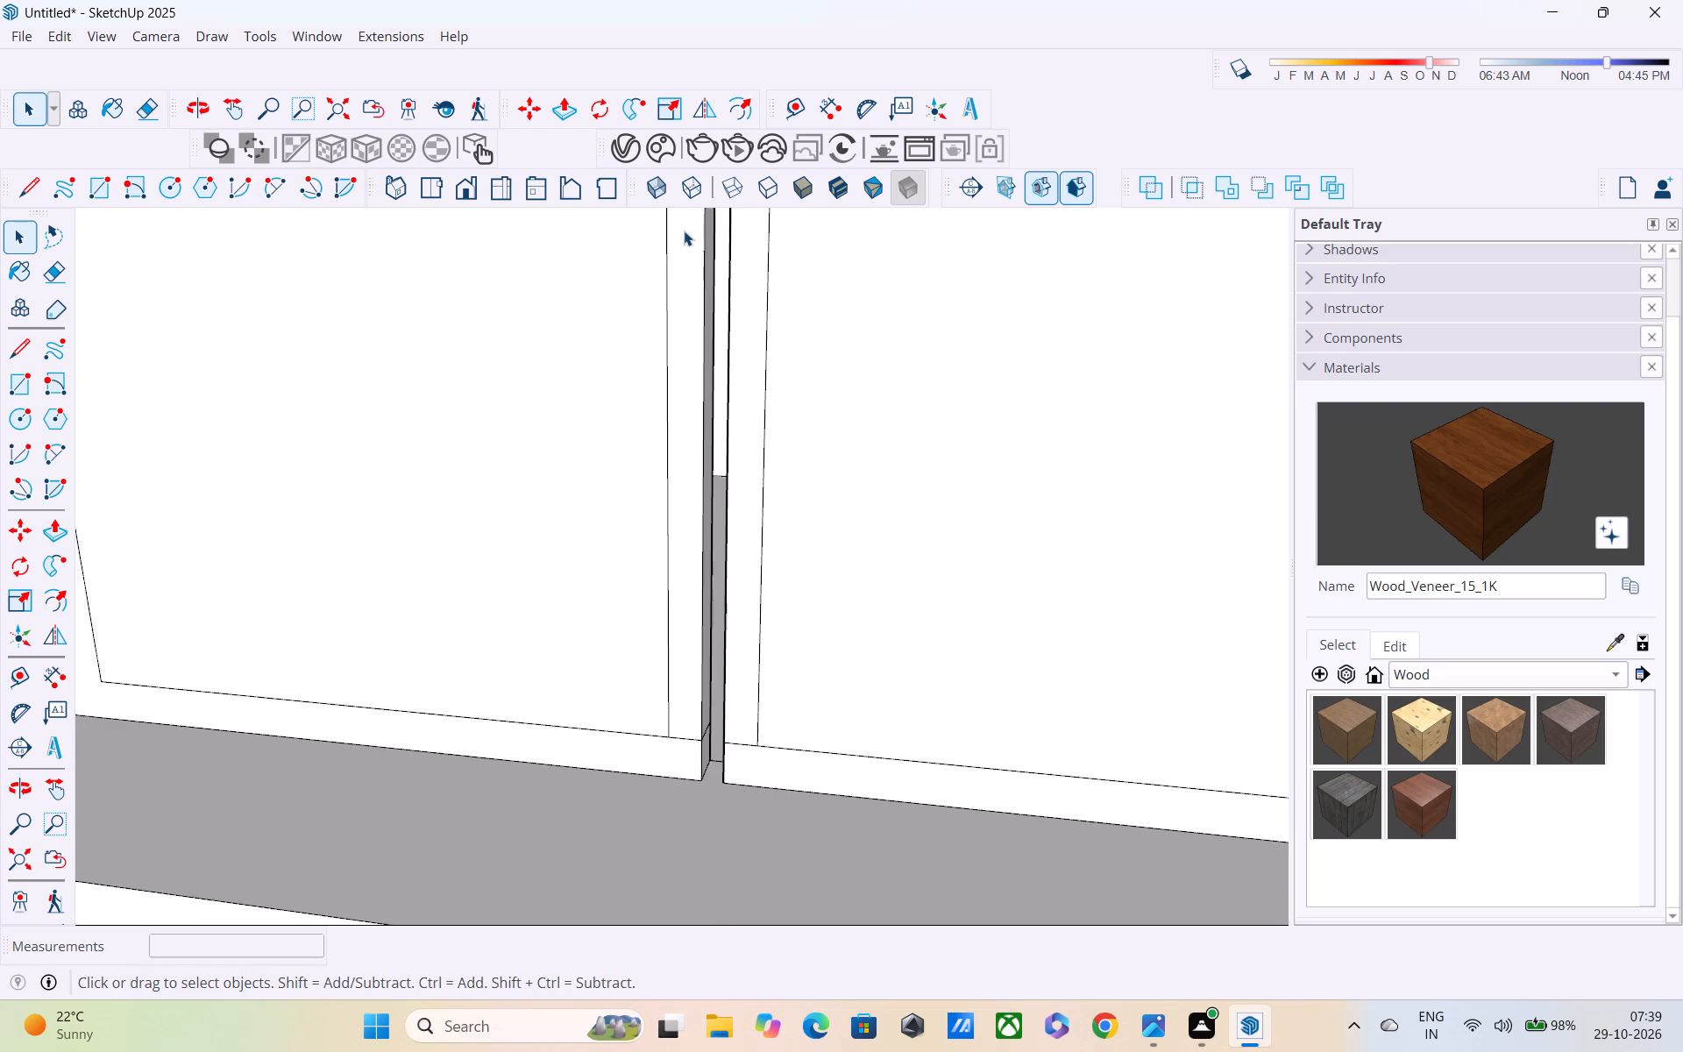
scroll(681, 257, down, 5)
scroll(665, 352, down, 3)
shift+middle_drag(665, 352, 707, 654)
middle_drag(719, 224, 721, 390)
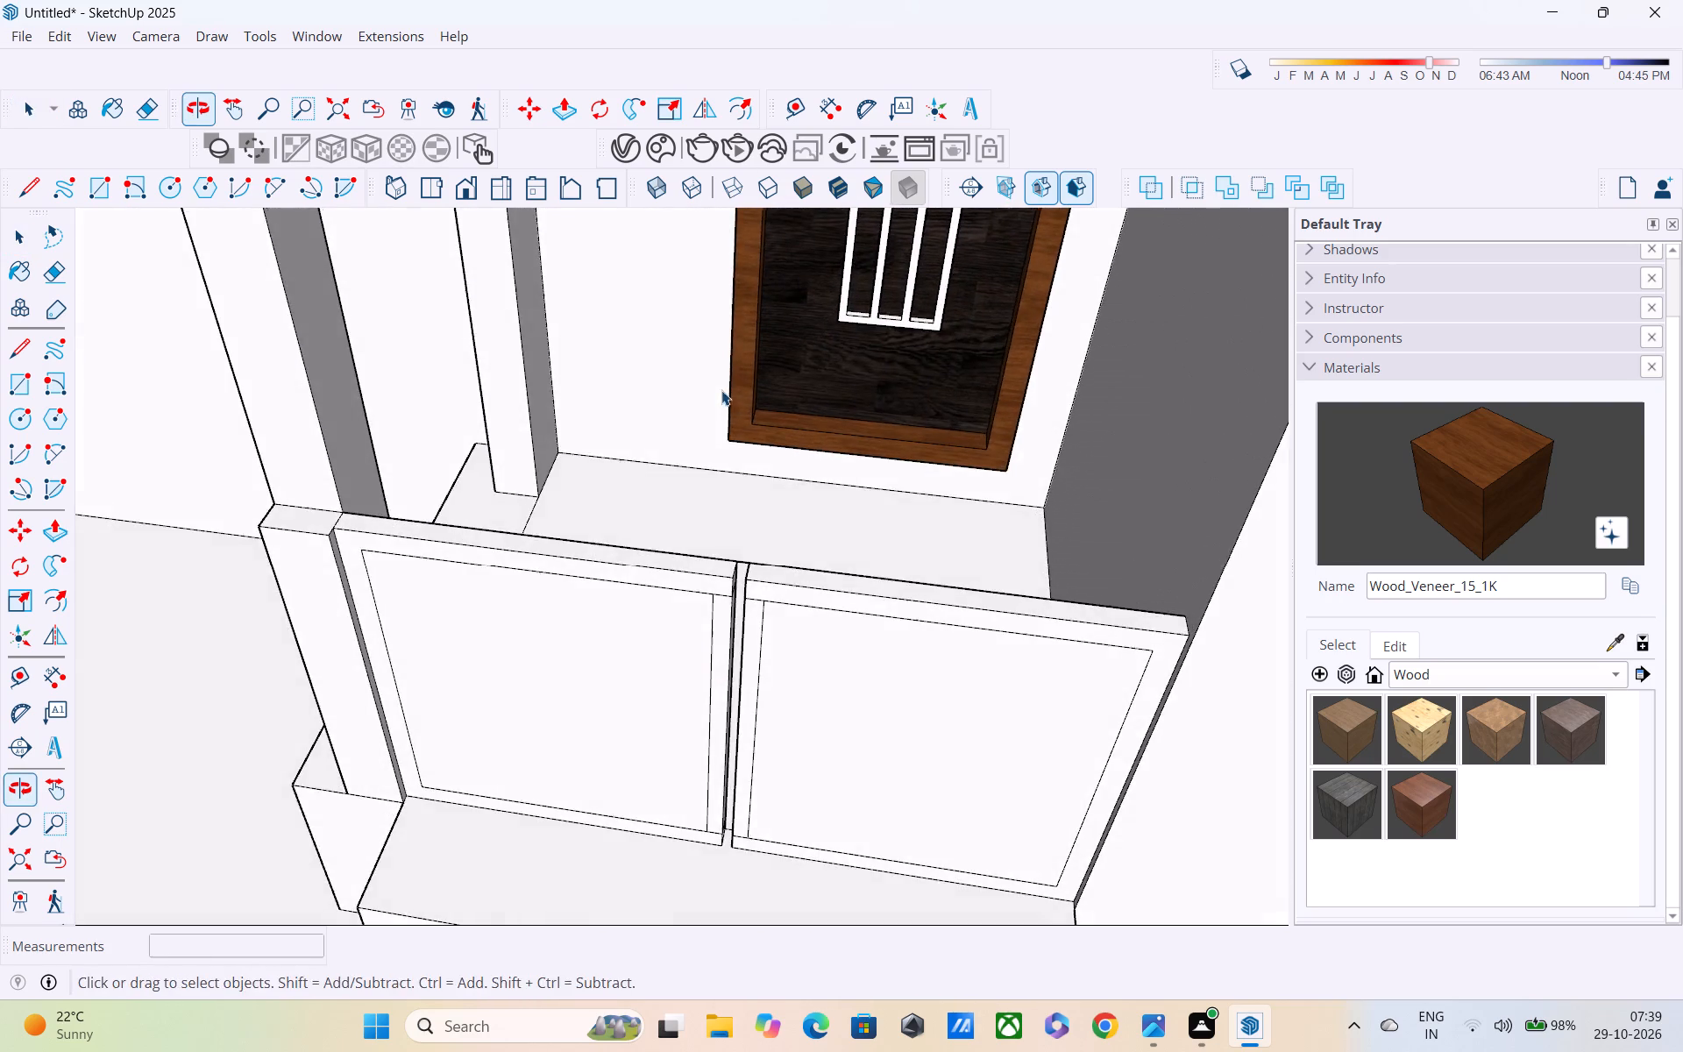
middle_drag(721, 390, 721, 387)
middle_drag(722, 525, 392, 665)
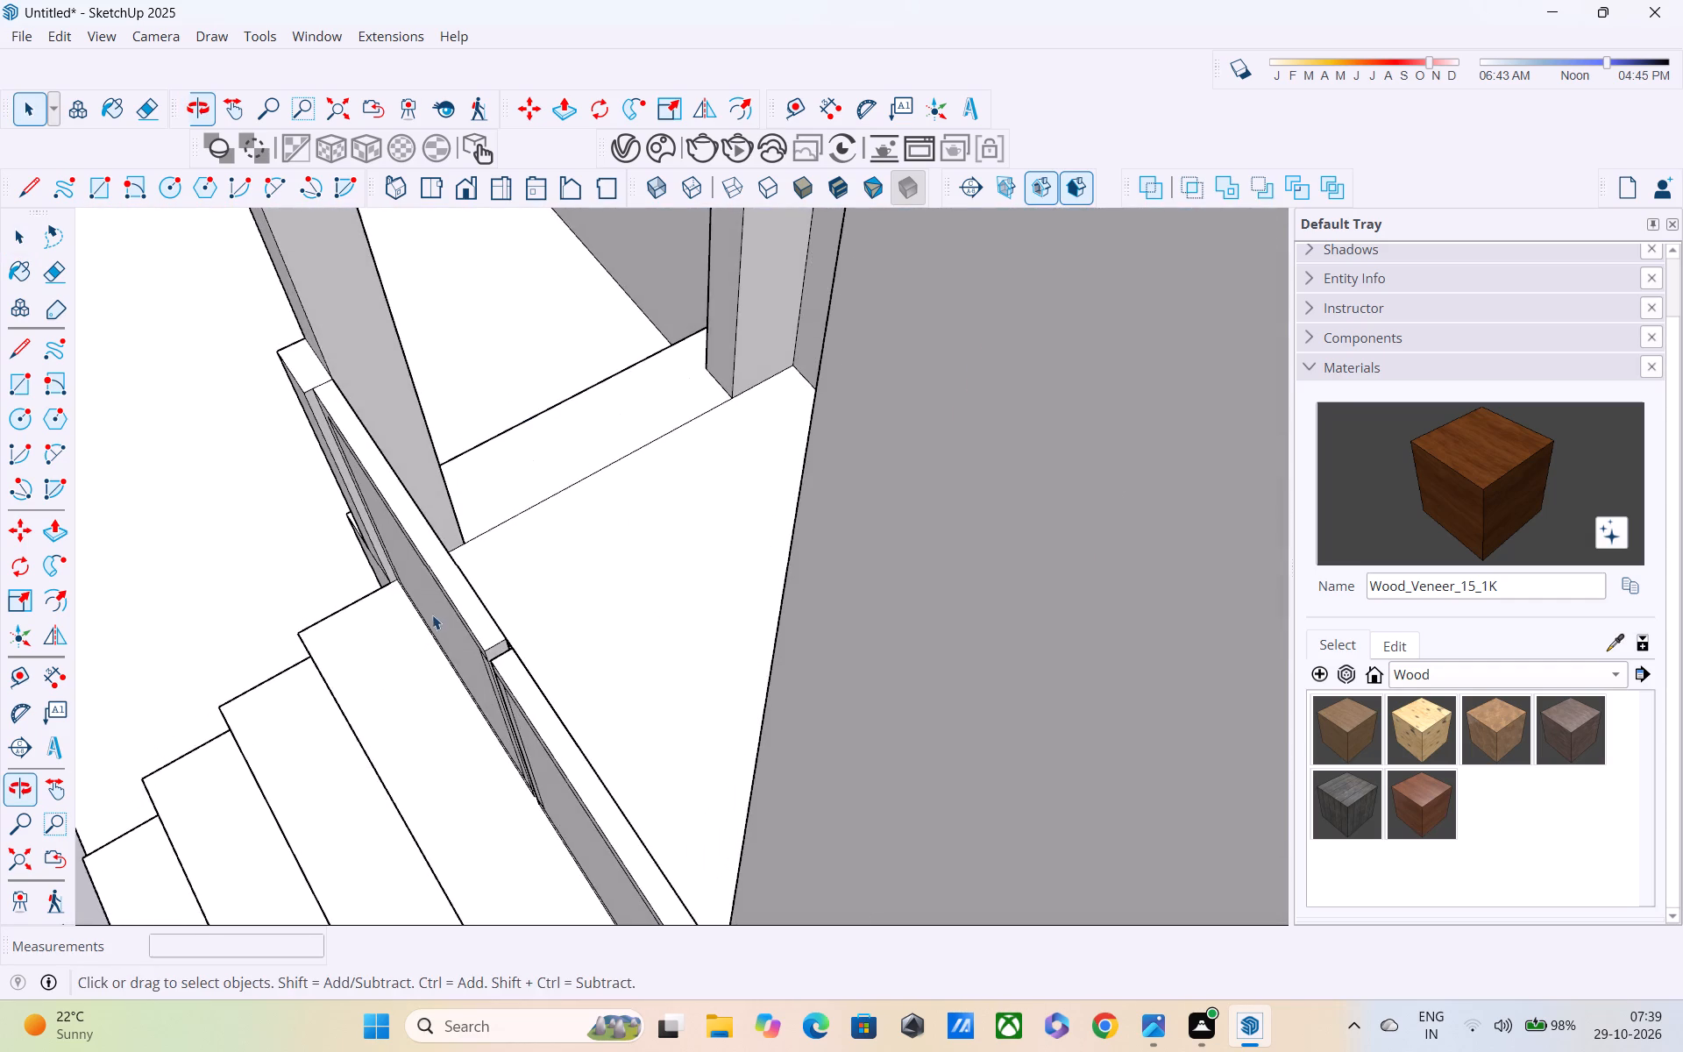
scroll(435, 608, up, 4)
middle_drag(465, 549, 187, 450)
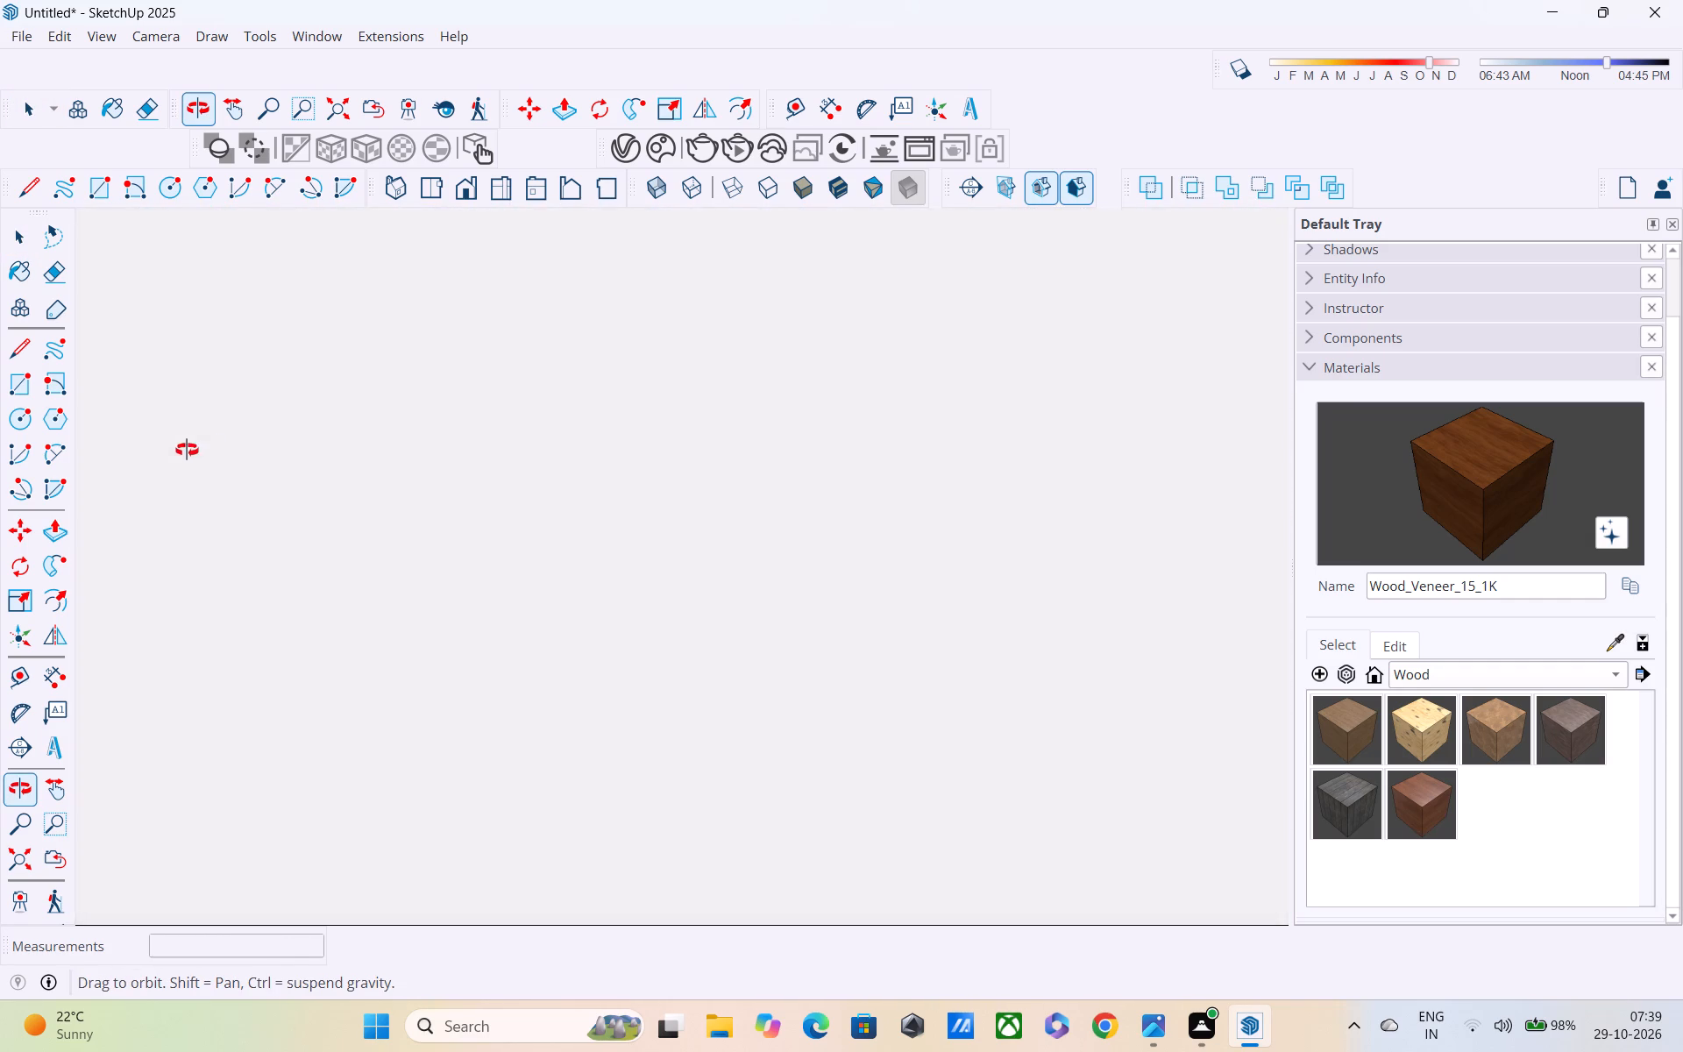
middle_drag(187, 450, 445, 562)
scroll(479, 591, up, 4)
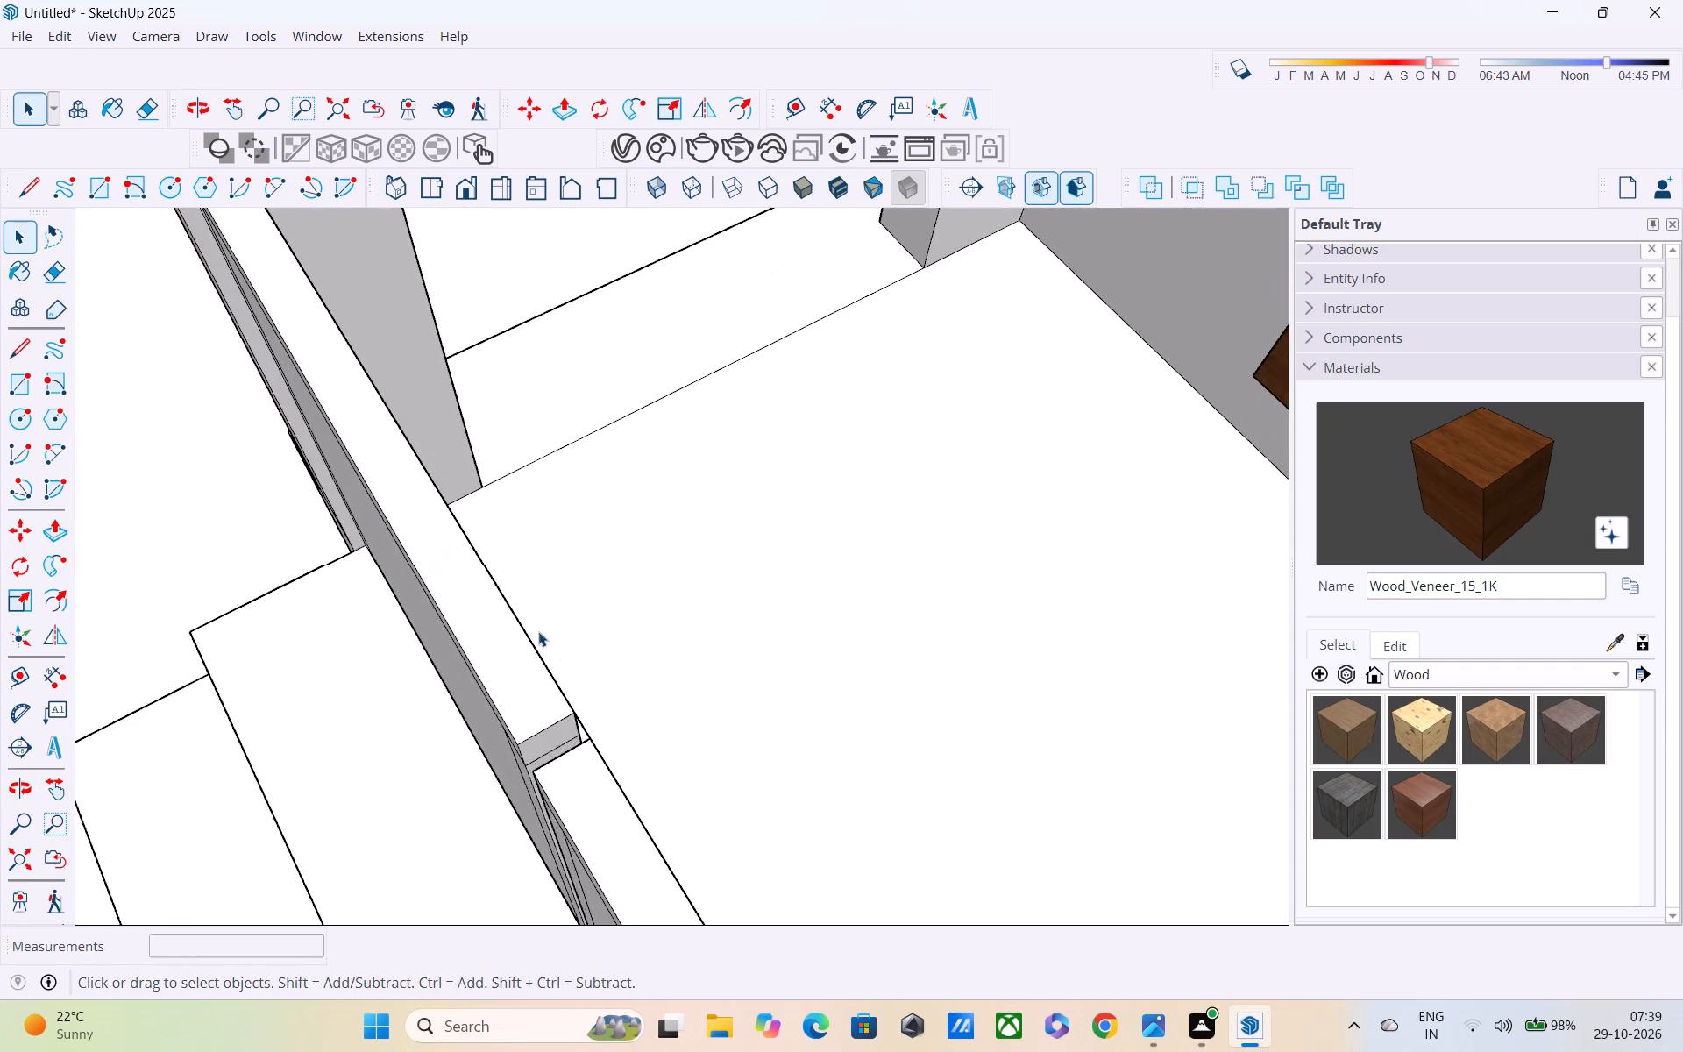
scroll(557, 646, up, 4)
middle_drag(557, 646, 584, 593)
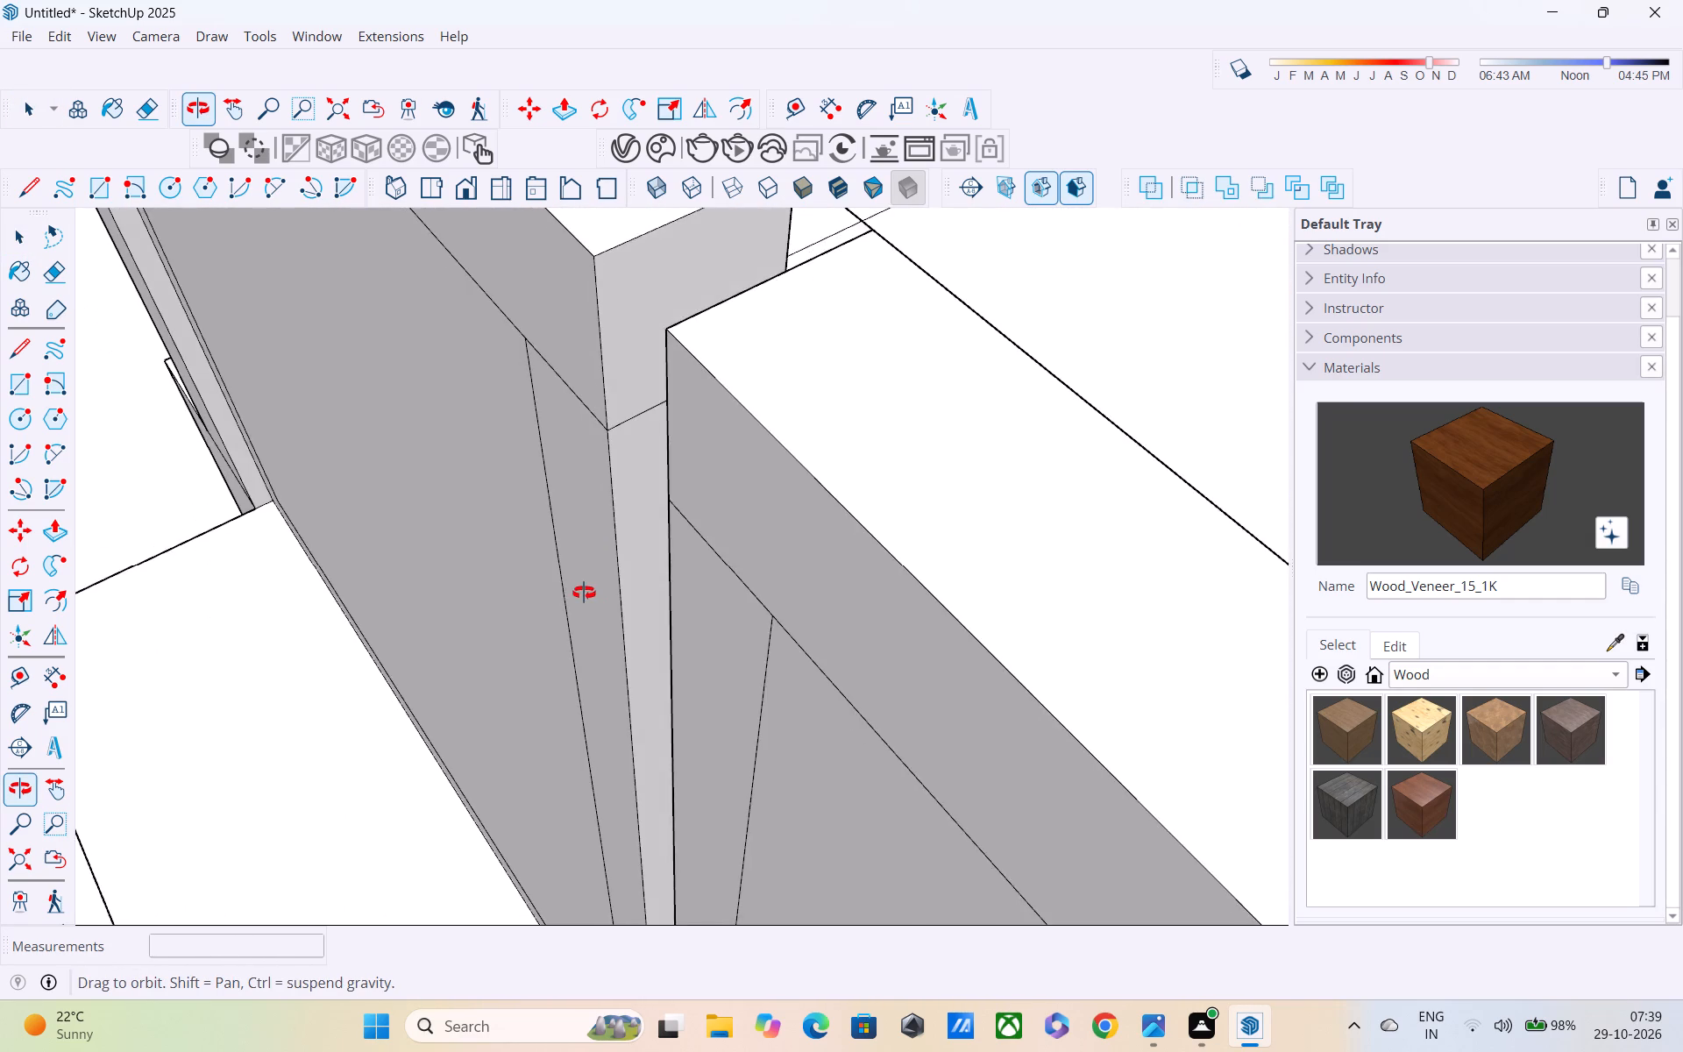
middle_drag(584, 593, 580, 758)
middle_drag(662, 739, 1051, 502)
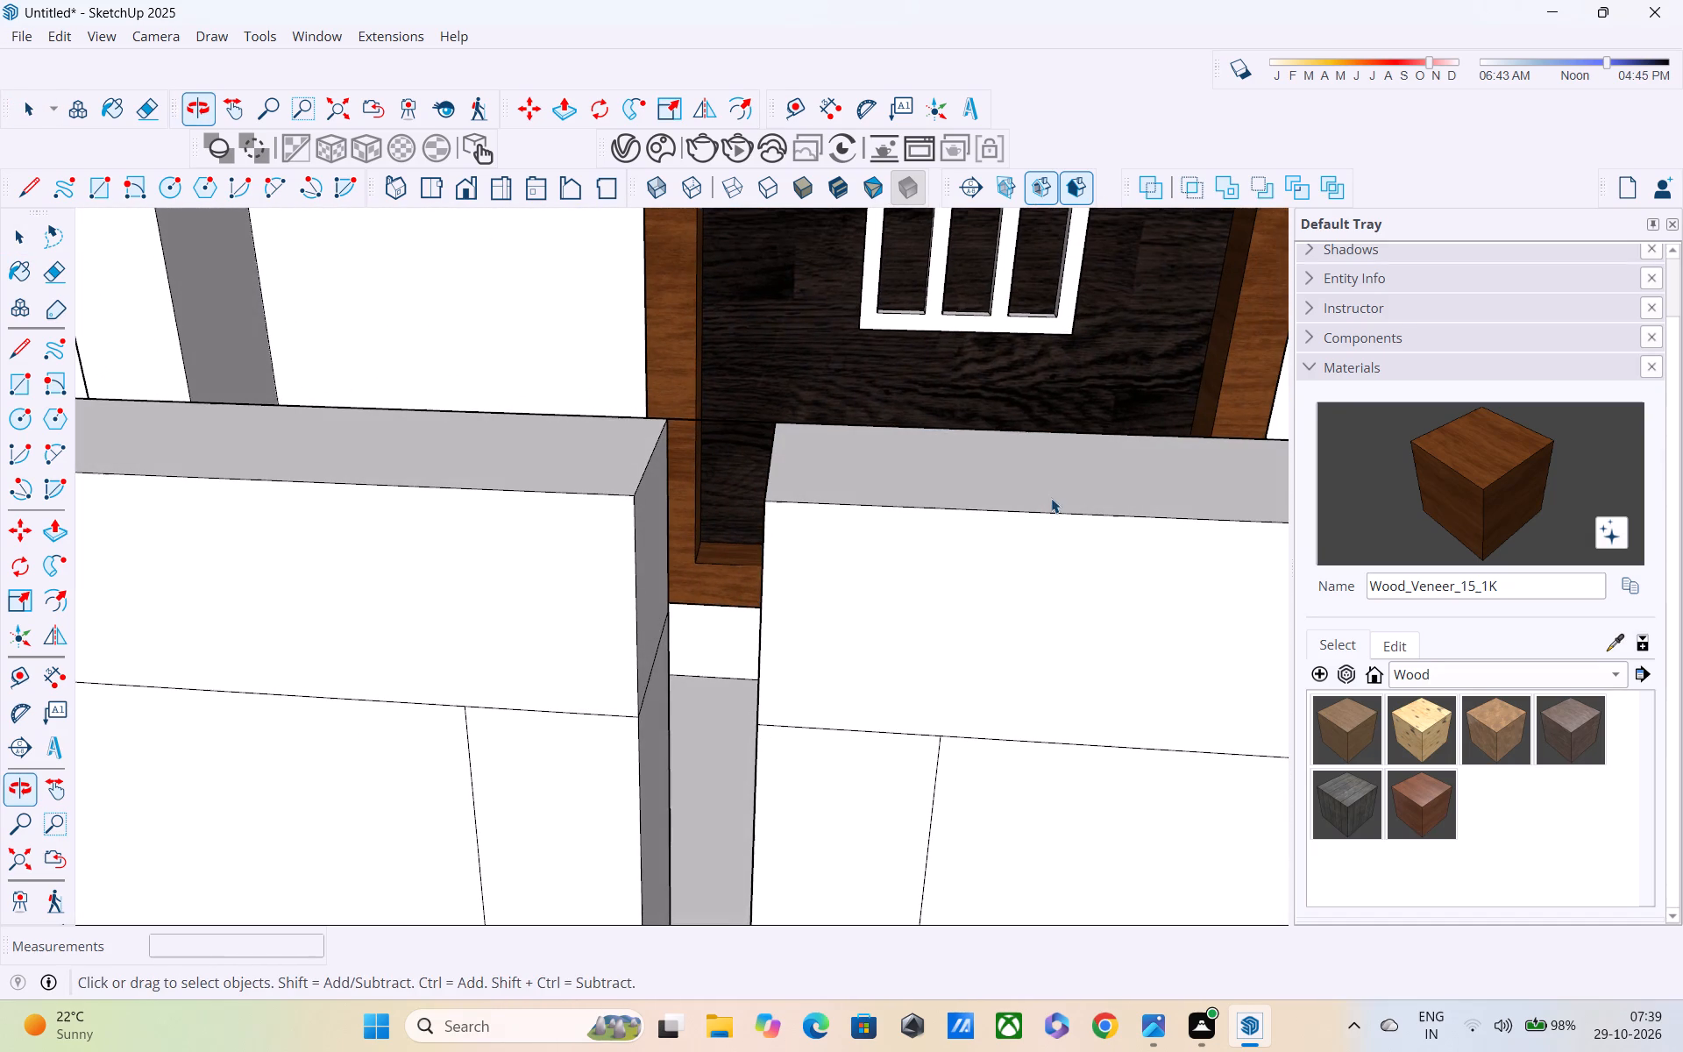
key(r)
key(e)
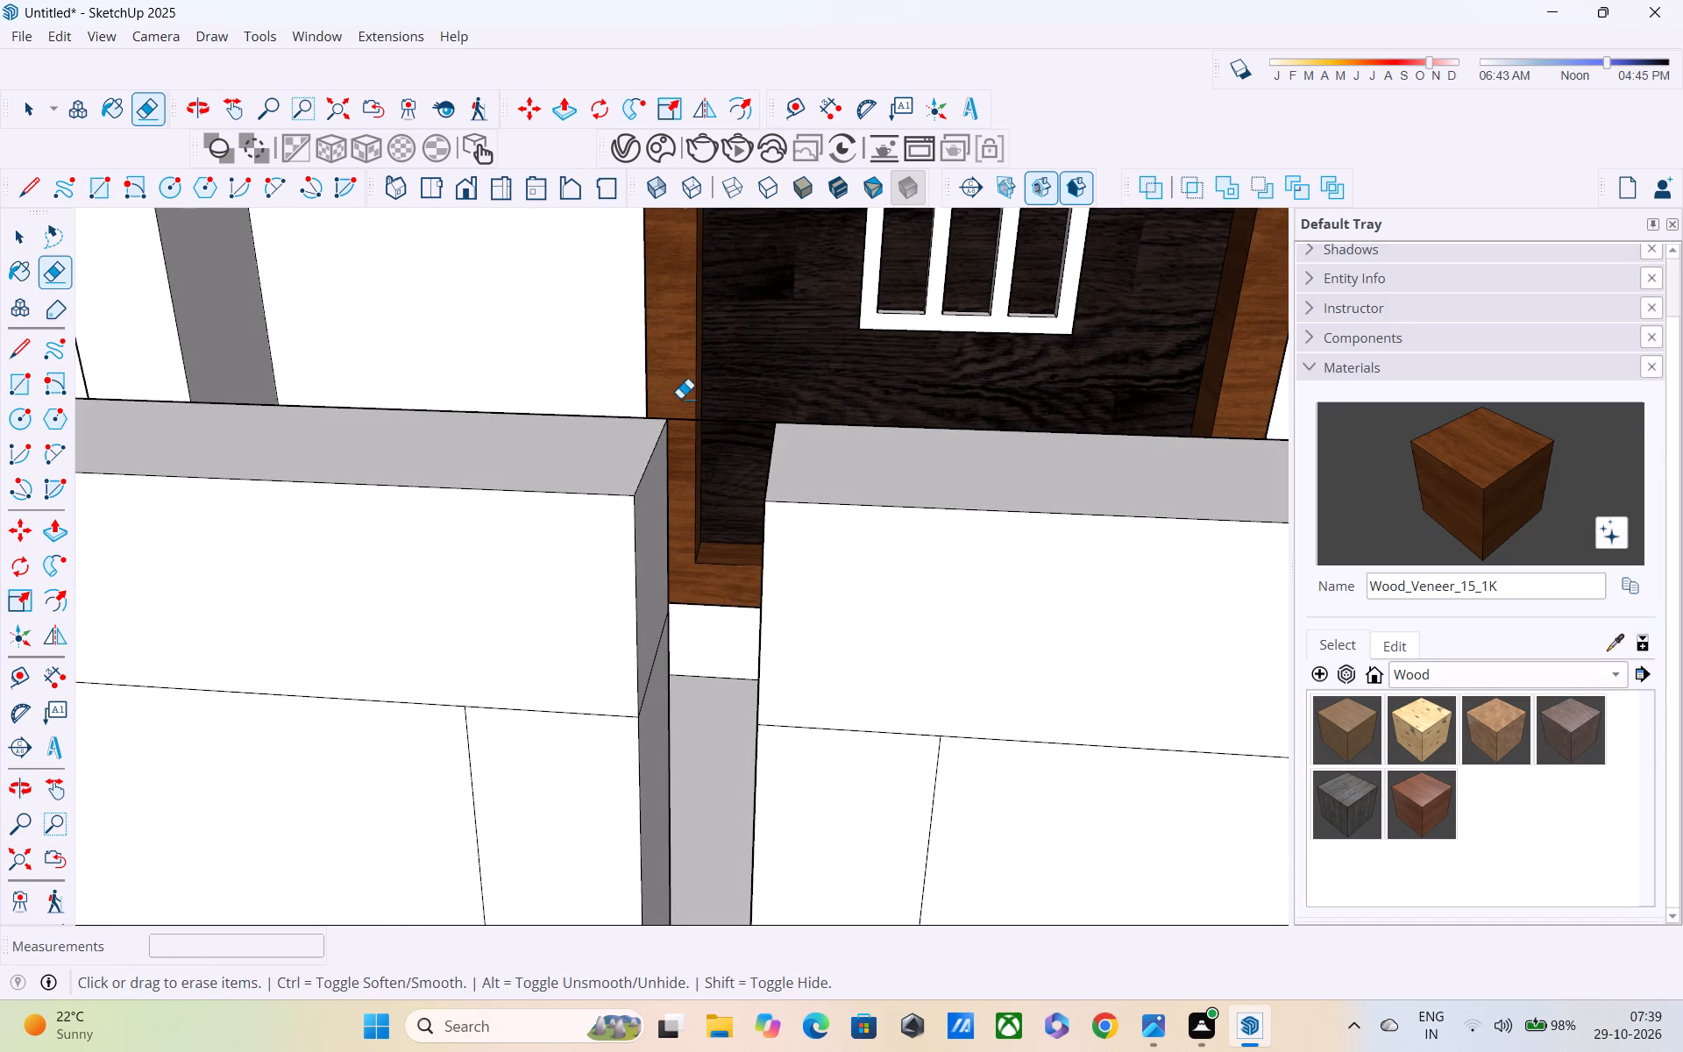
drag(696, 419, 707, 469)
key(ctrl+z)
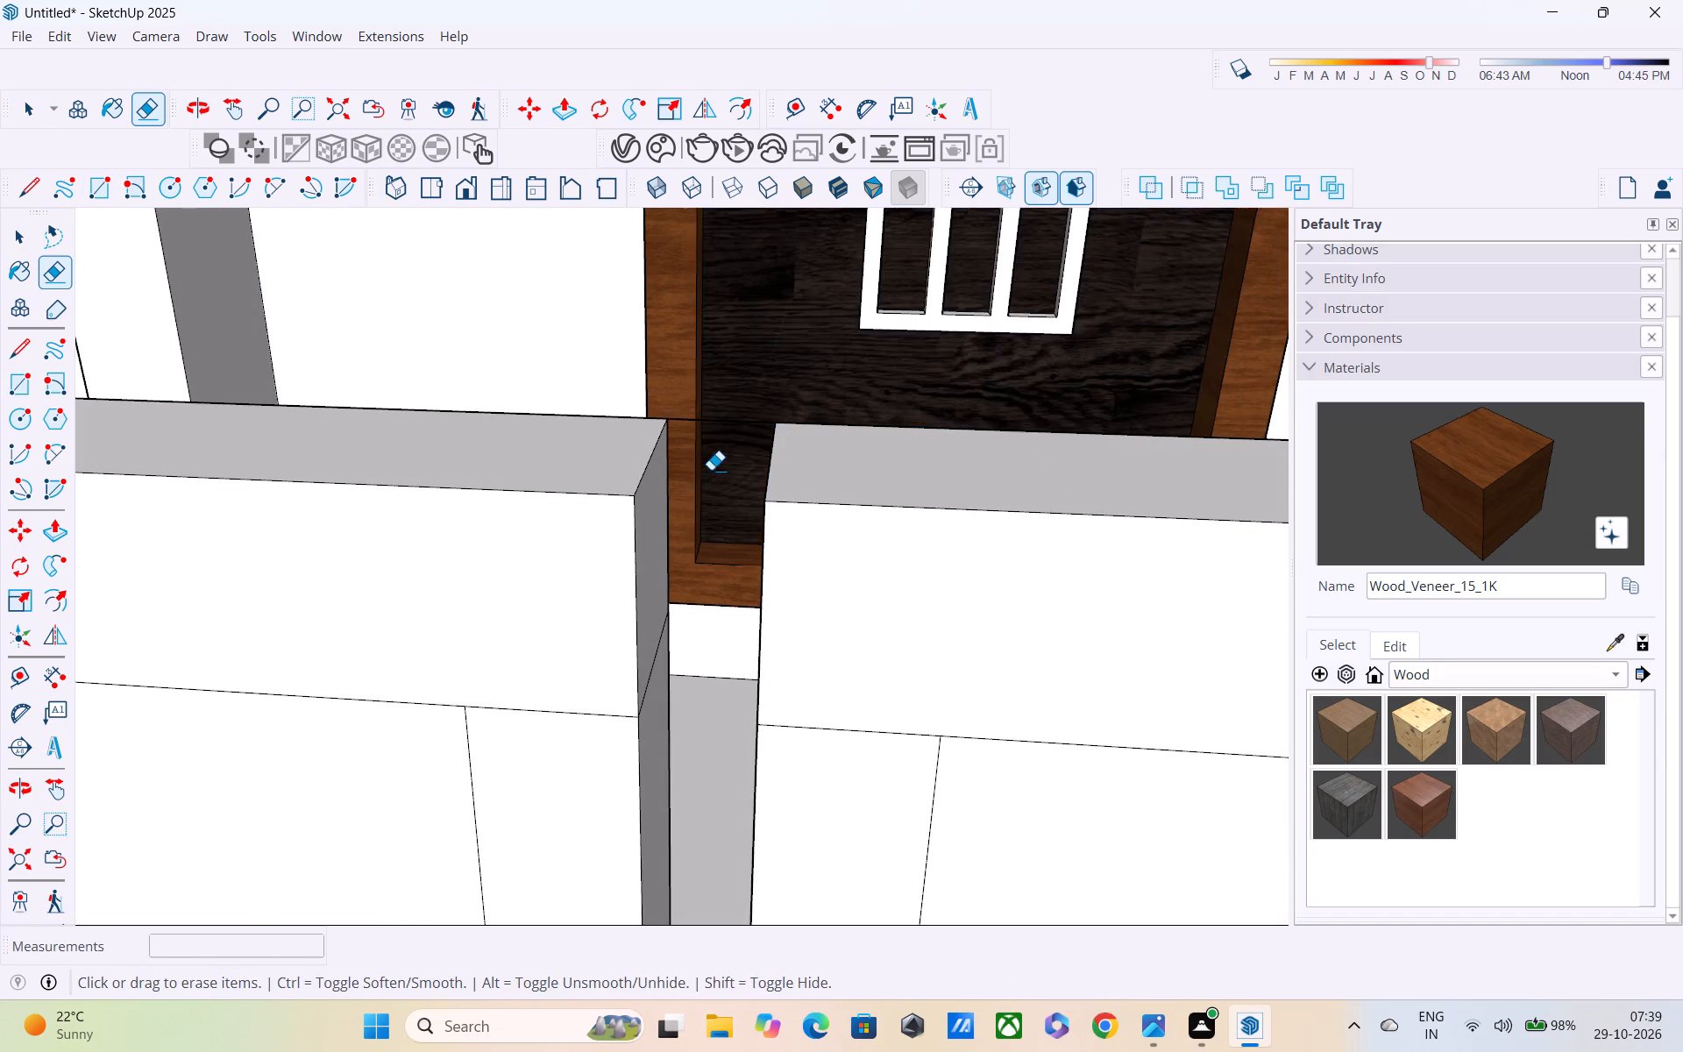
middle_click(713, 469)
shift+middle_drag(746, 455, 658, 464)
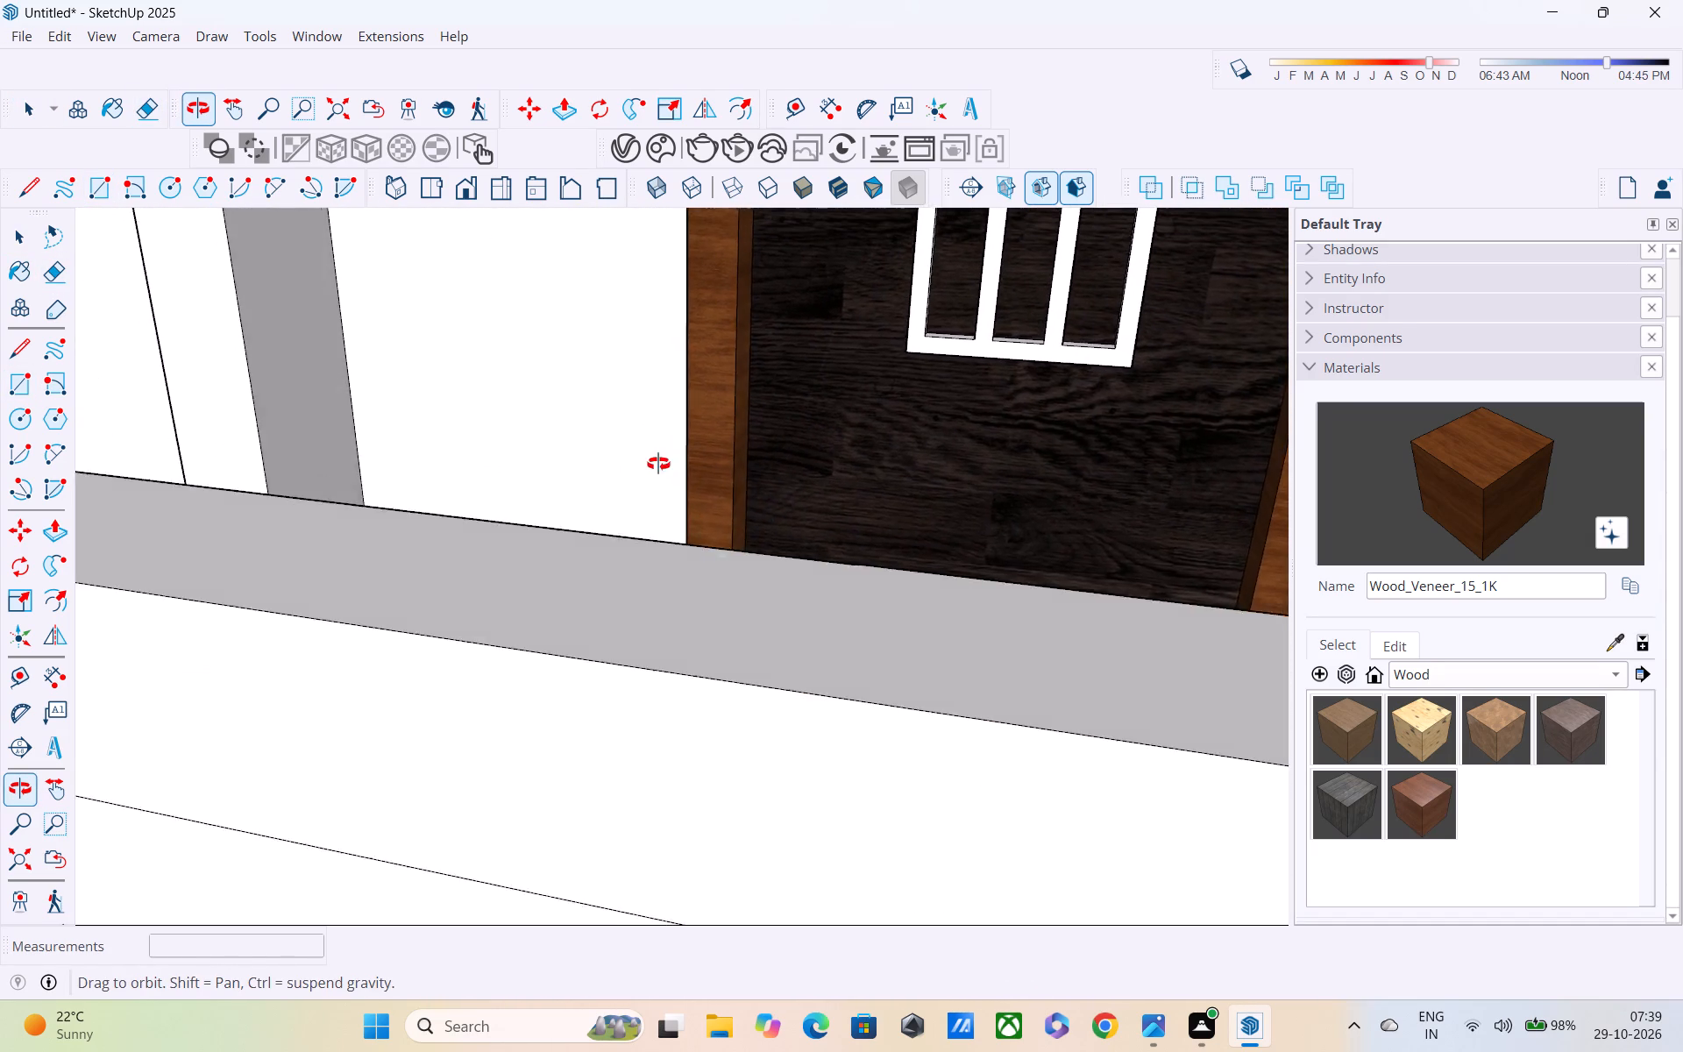
Erase the leftover edge bridging the top of the gap between the gate's two halves.
shift+middle_drag(658, 464, 657, 459)
shift+middle_drag(702, 486, 551, 474)
scroll(548, 474, down, 7)
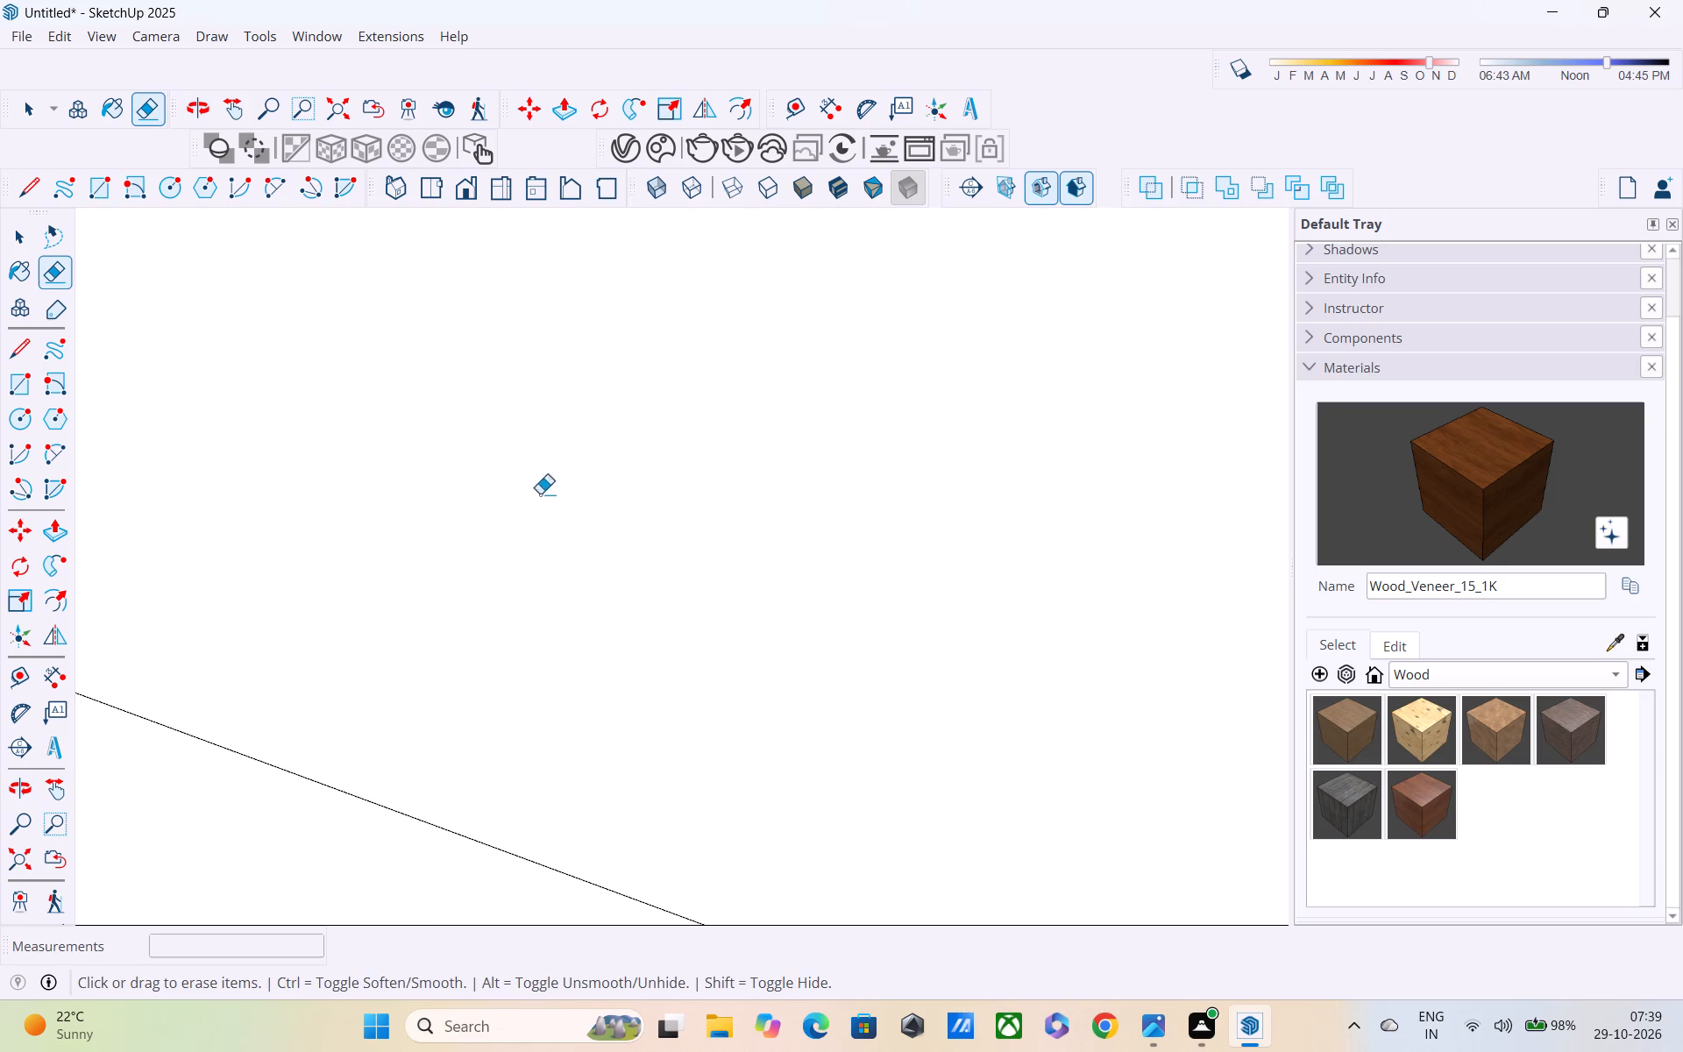
scroll(375, 665, down, 5)
click(21, 844)
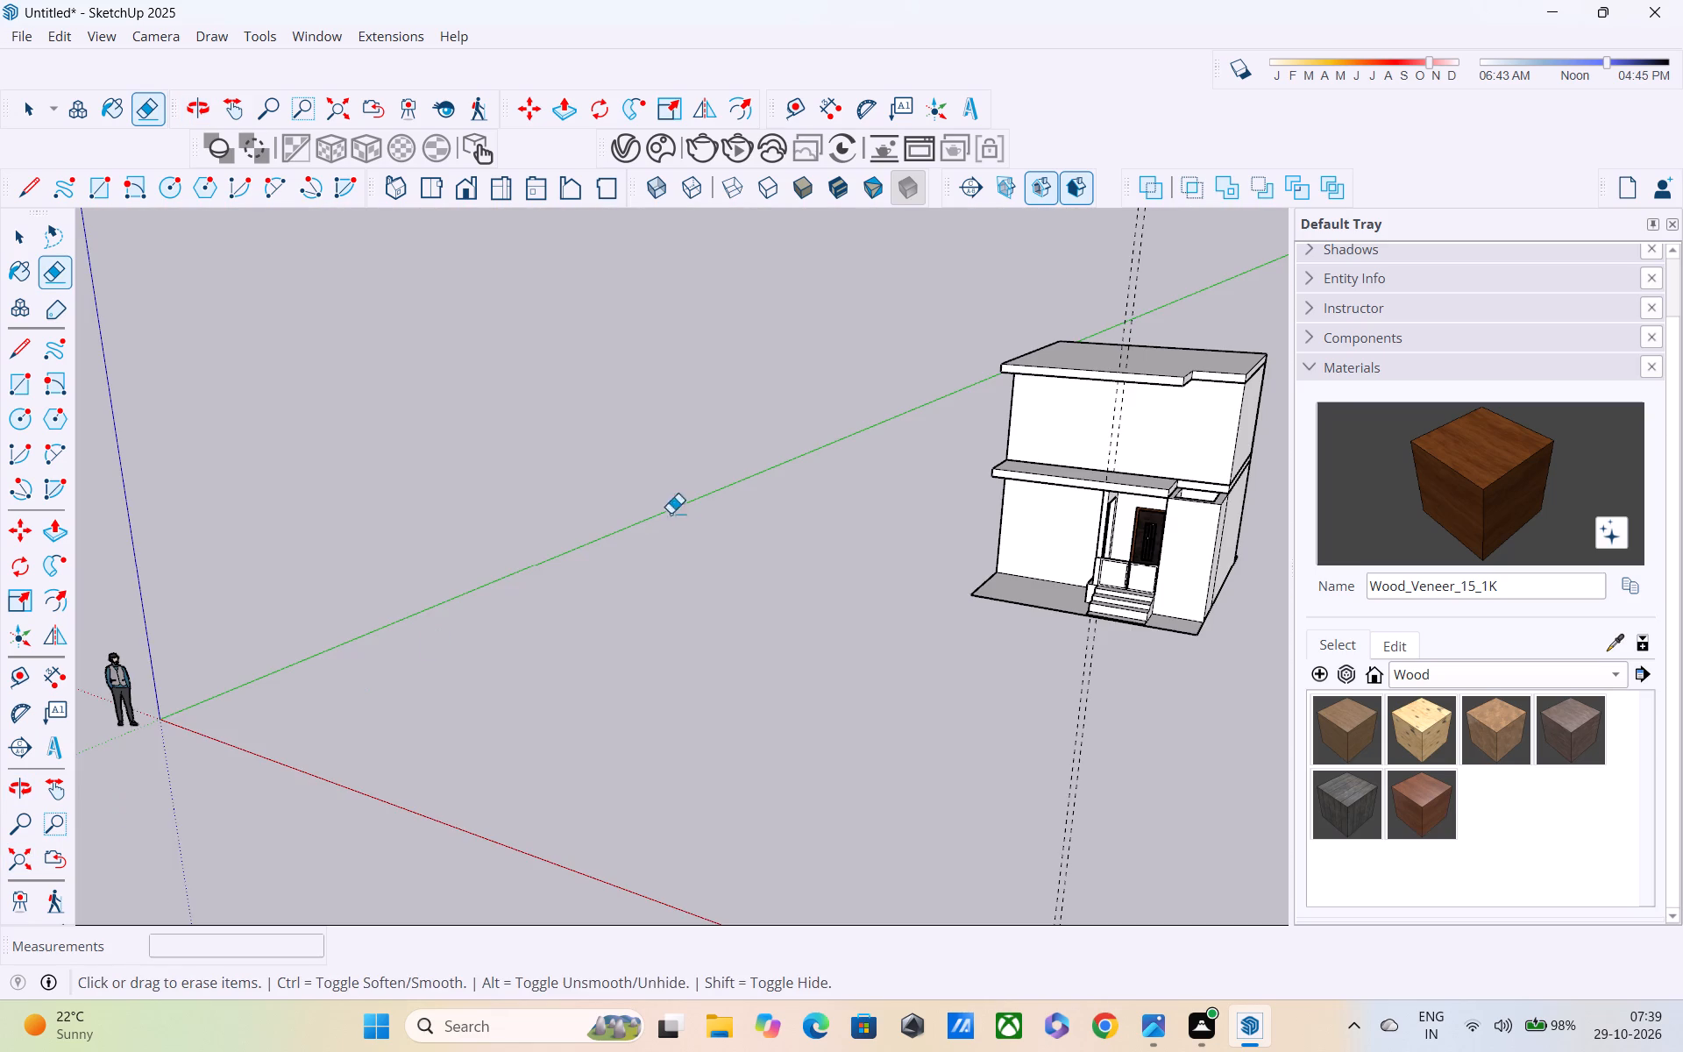
shift+middle_drag(721, 565, 478, 657)
scroll(995, 702, up, 4)
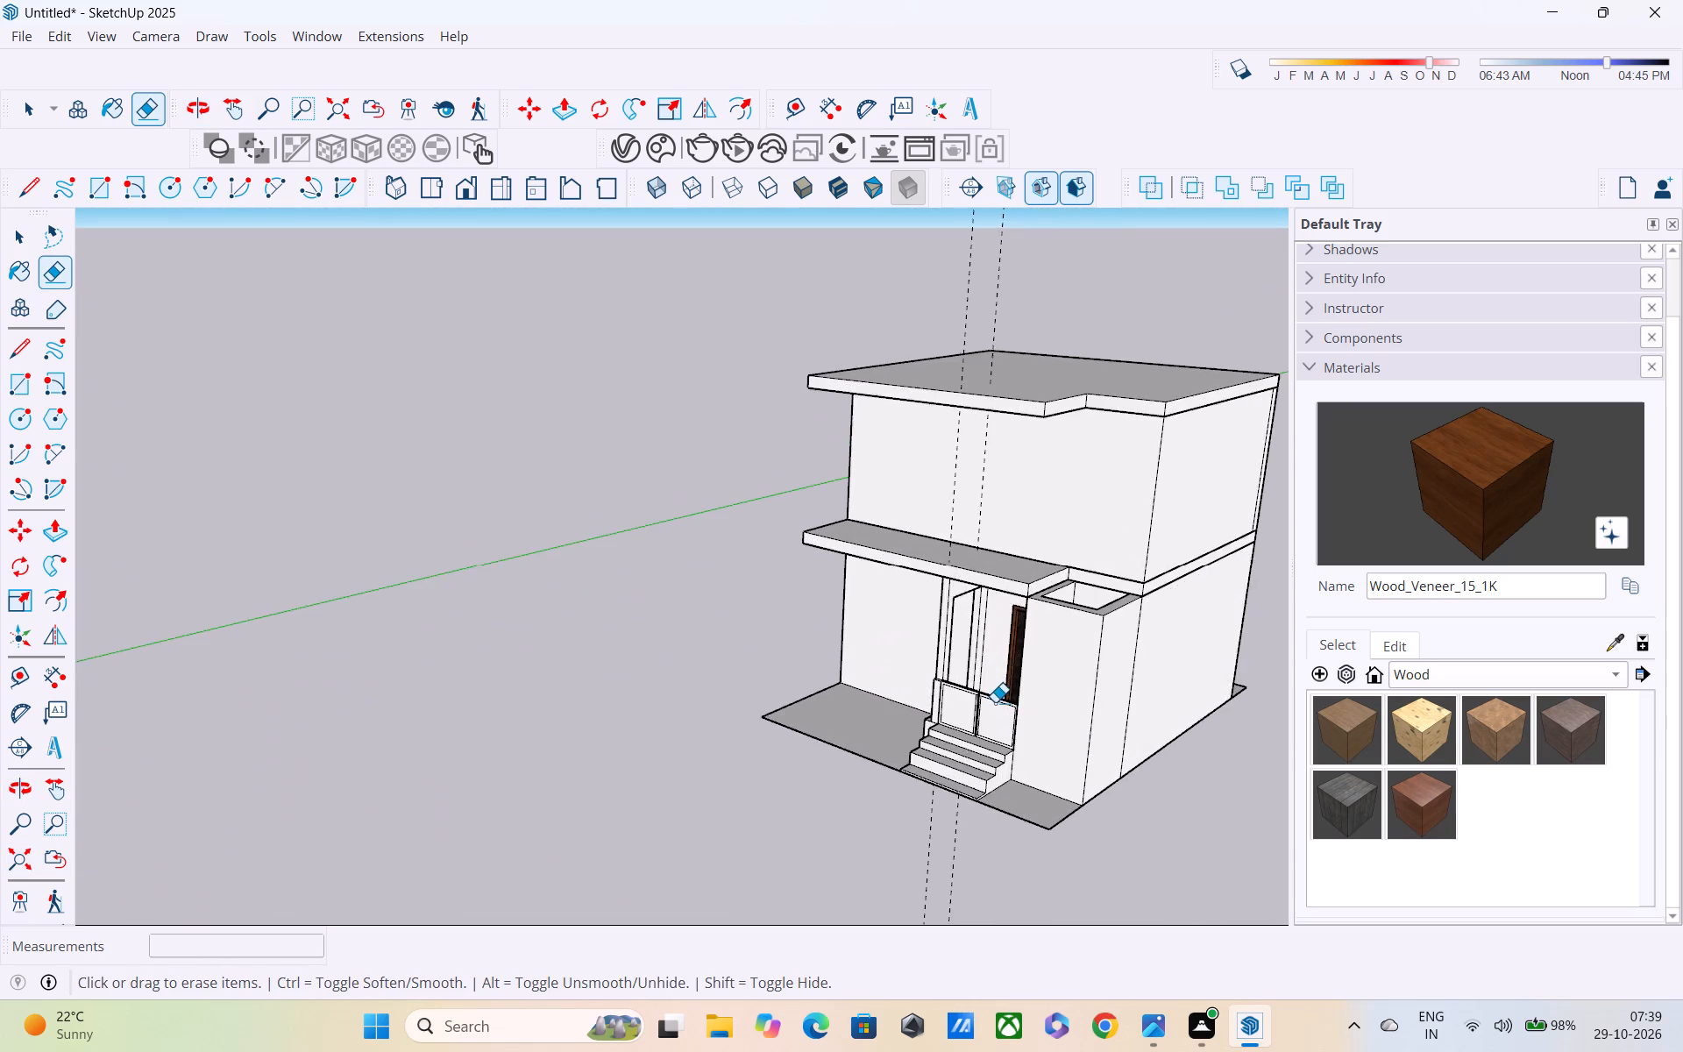
scroll(993, 701, up, 19)
scroll(959, 673, up, 11)
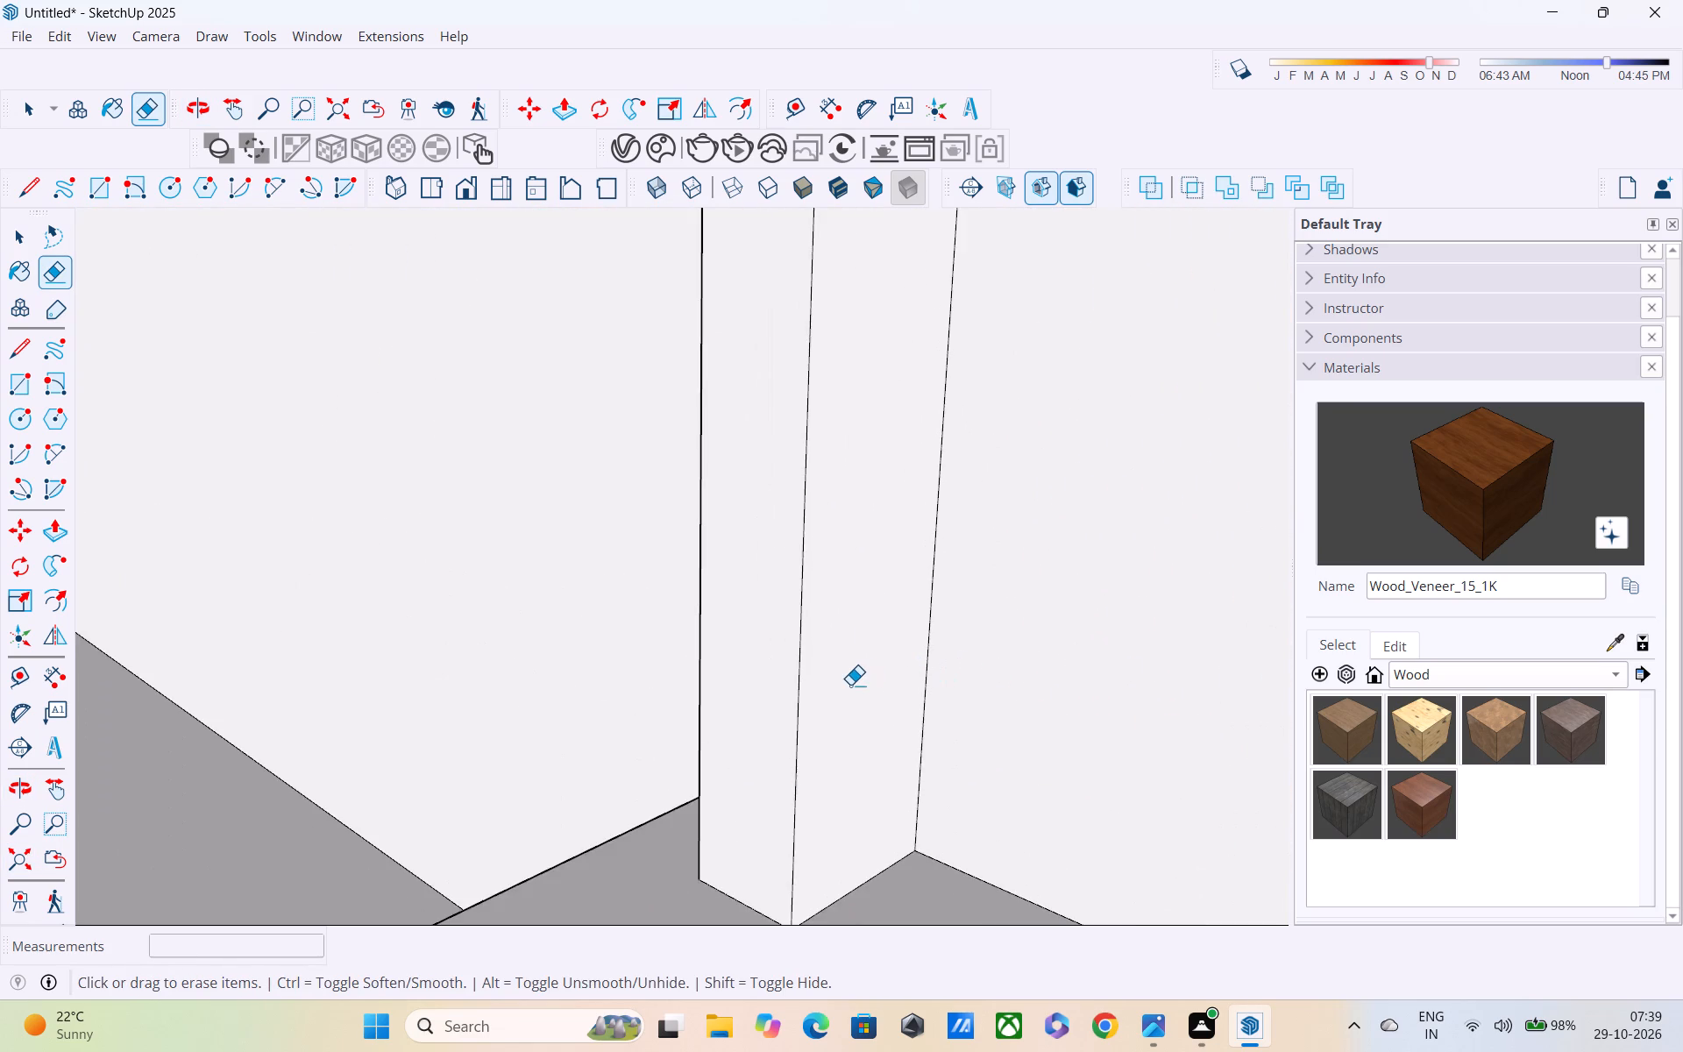
scroll(850, 685, down, 4)
middle_drag(565, 700, 758, 582)
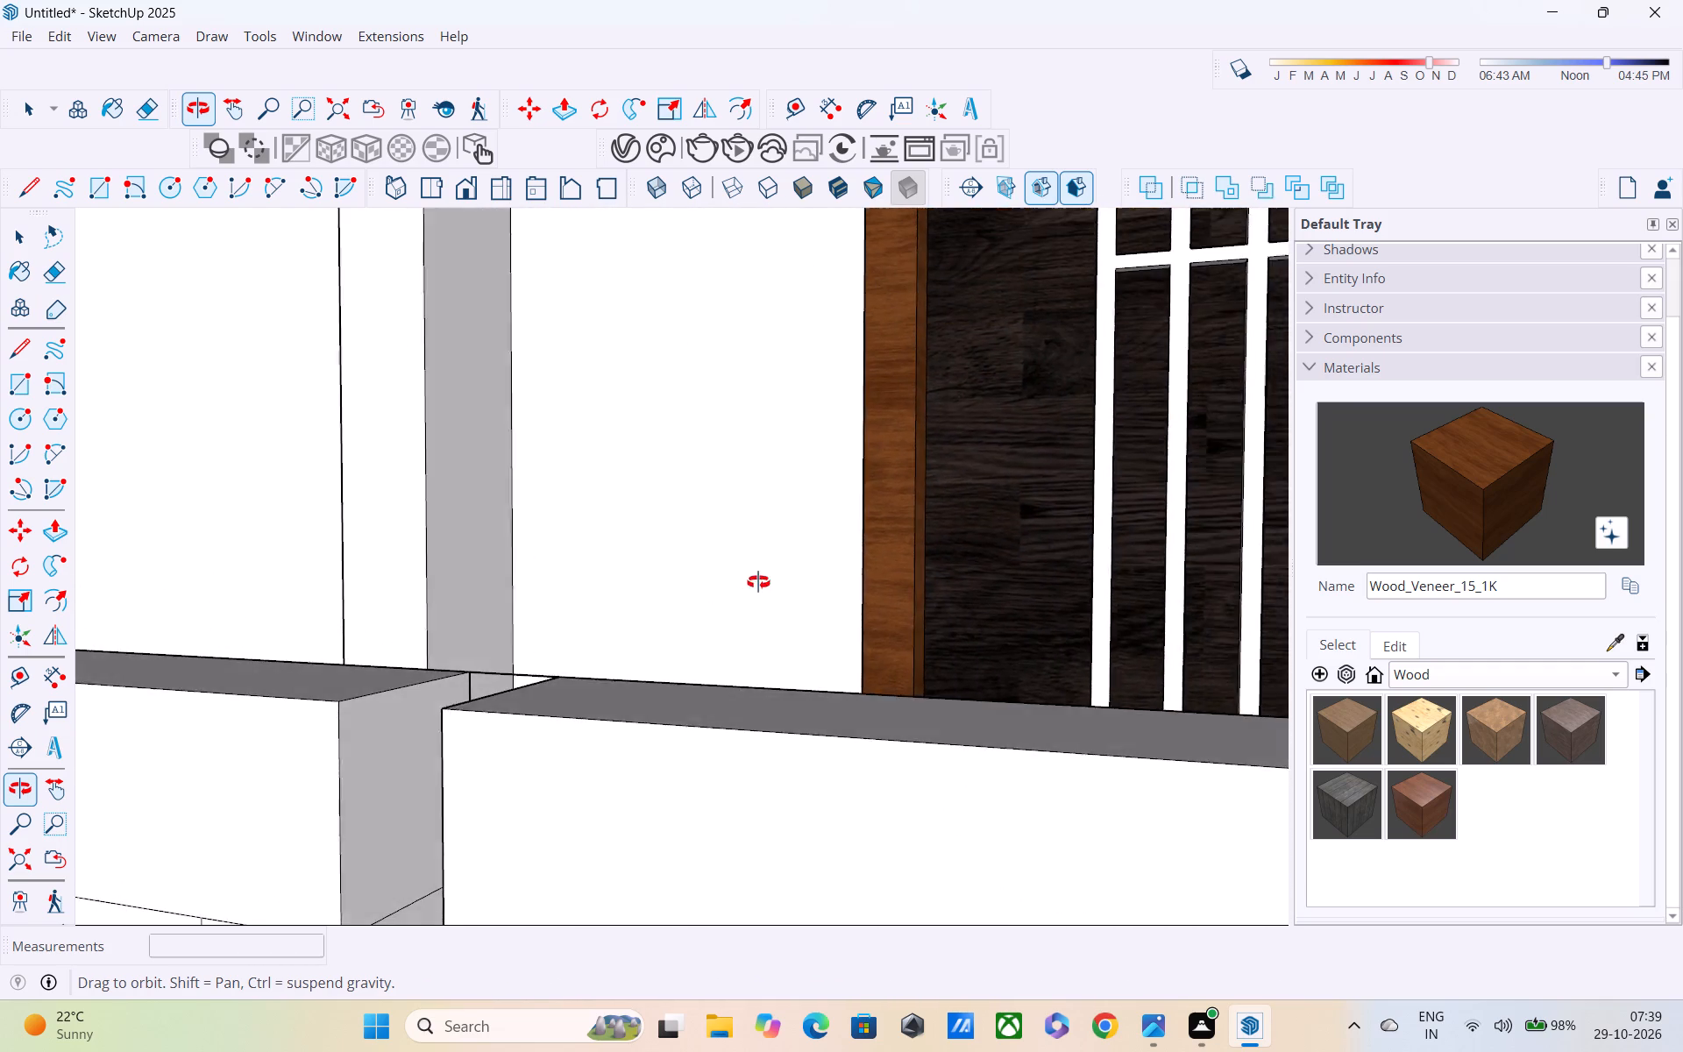
middle_drag(758, 582, 633, 696)
scroll(517, 665, up, 2)
scroll(510, 679, down, 2)
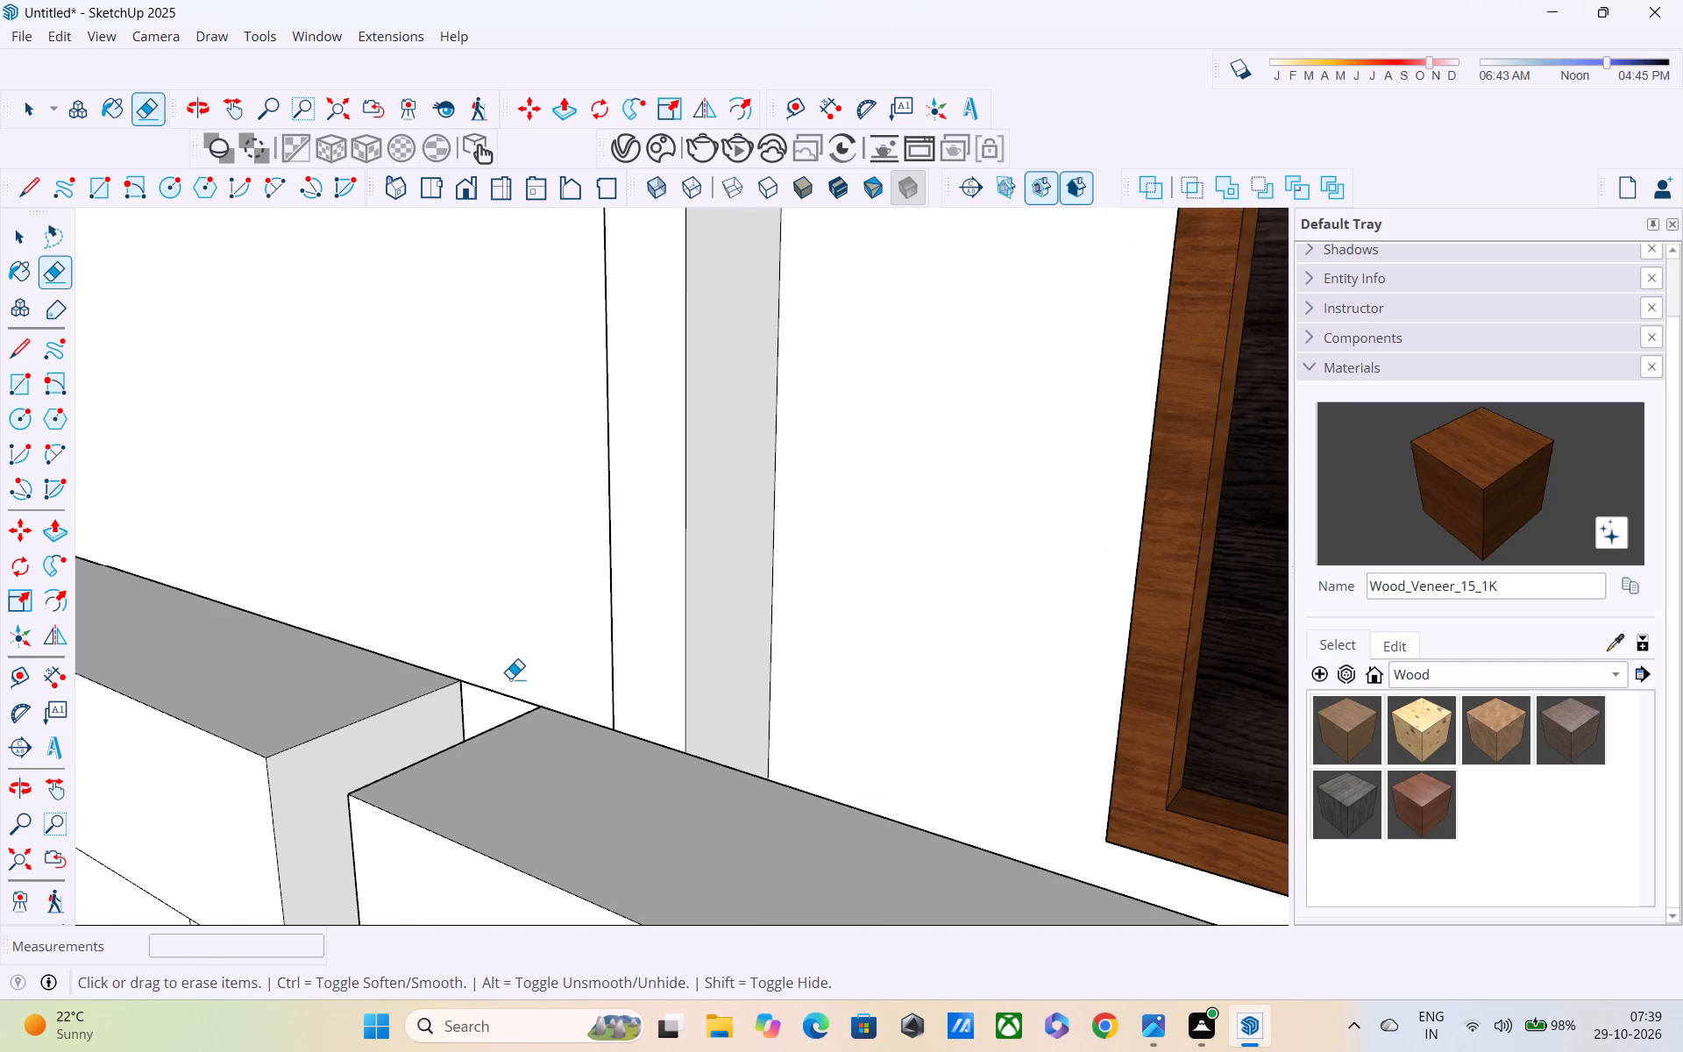
click(510, 697)
Erase the short leftover lines between the upper inner frame corners and the gap, including those across both side faces of the gap.
scroll(510, 697, down, 6)
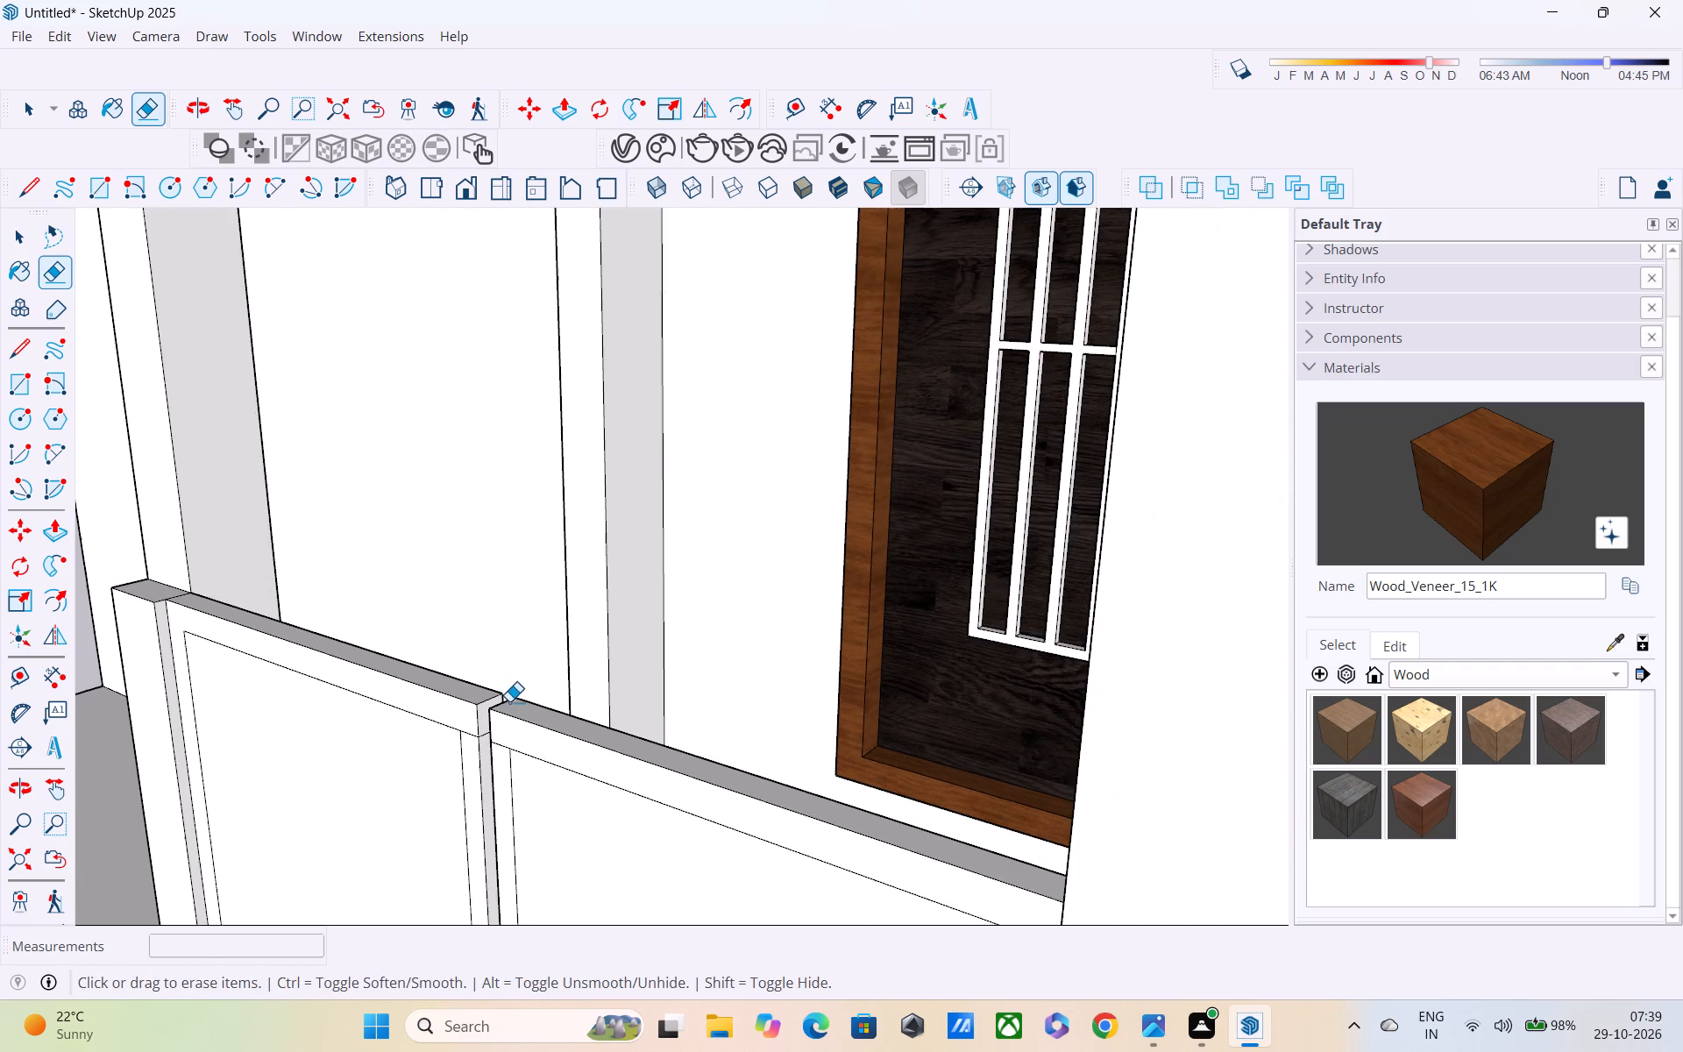
shift+middle_drag(489, 761, 542, 639)
middle_drag(559, 622, 669, 477)
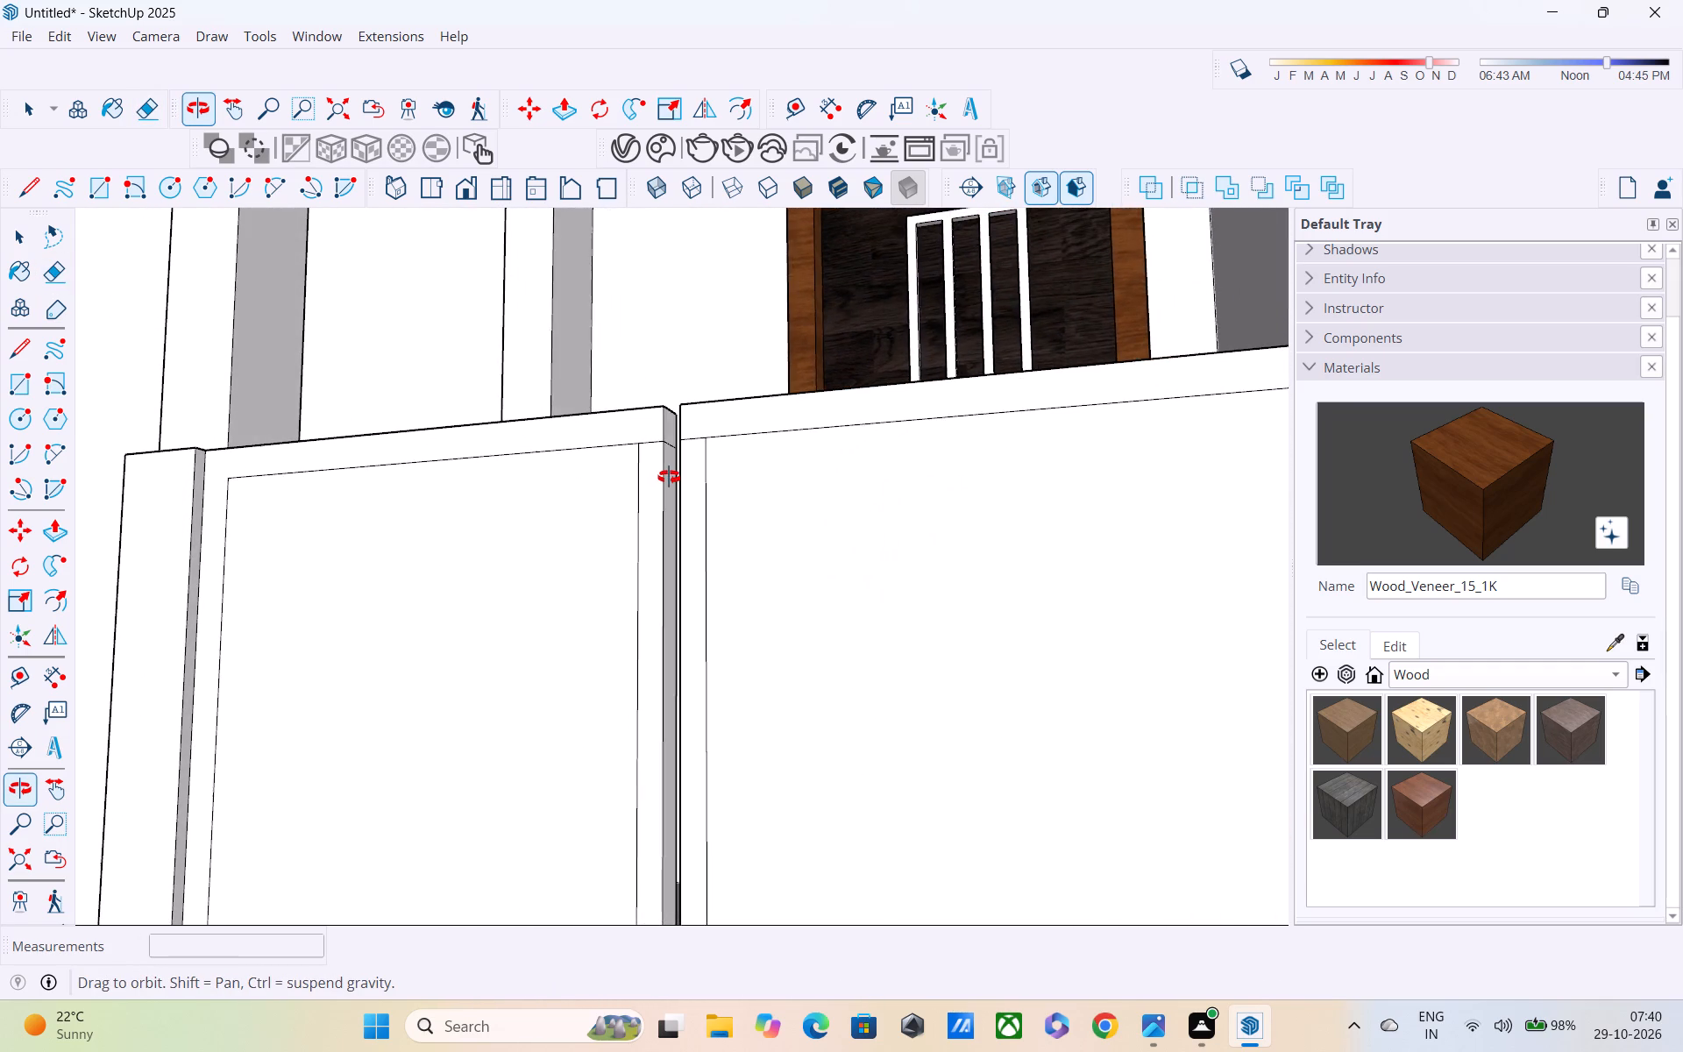
middle_drag(669, 477, 602, 487)
scroll(600, 480, up, 5)
drag(609, 440, 611, 469)
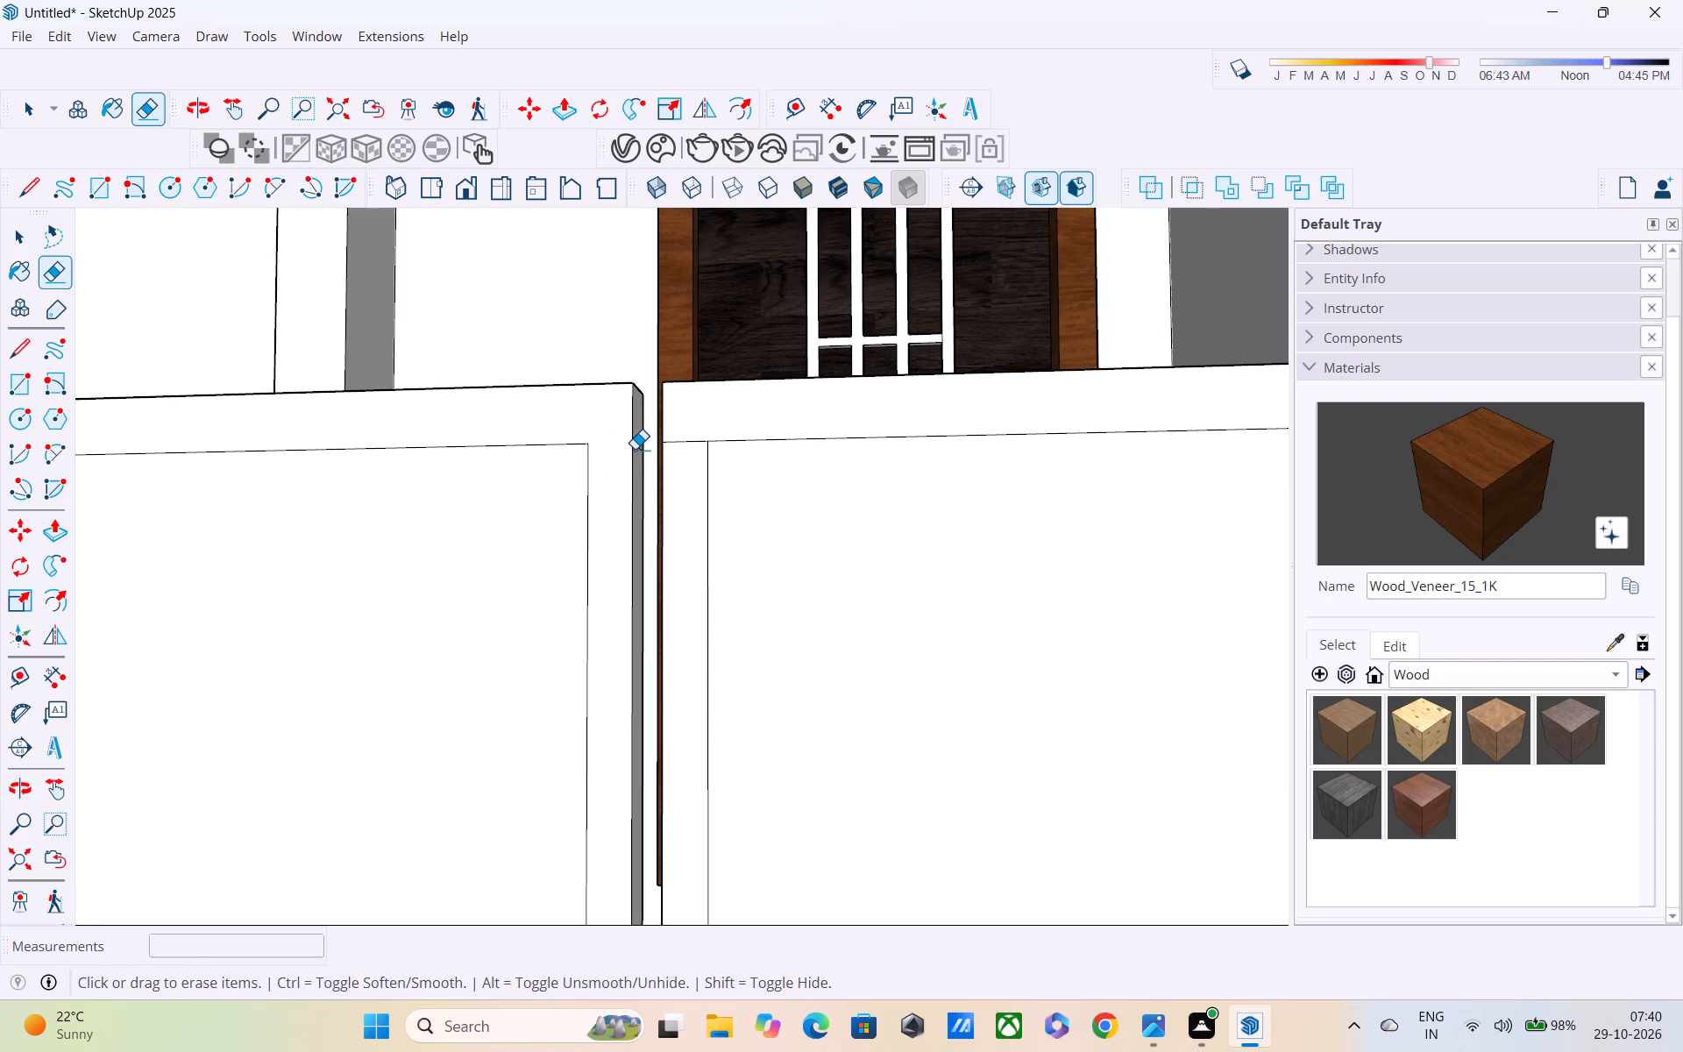
scroll(635, 449, up, 3)
middle_drag(632, 466, 543, 555)
scroll(658, 444, up, 4)
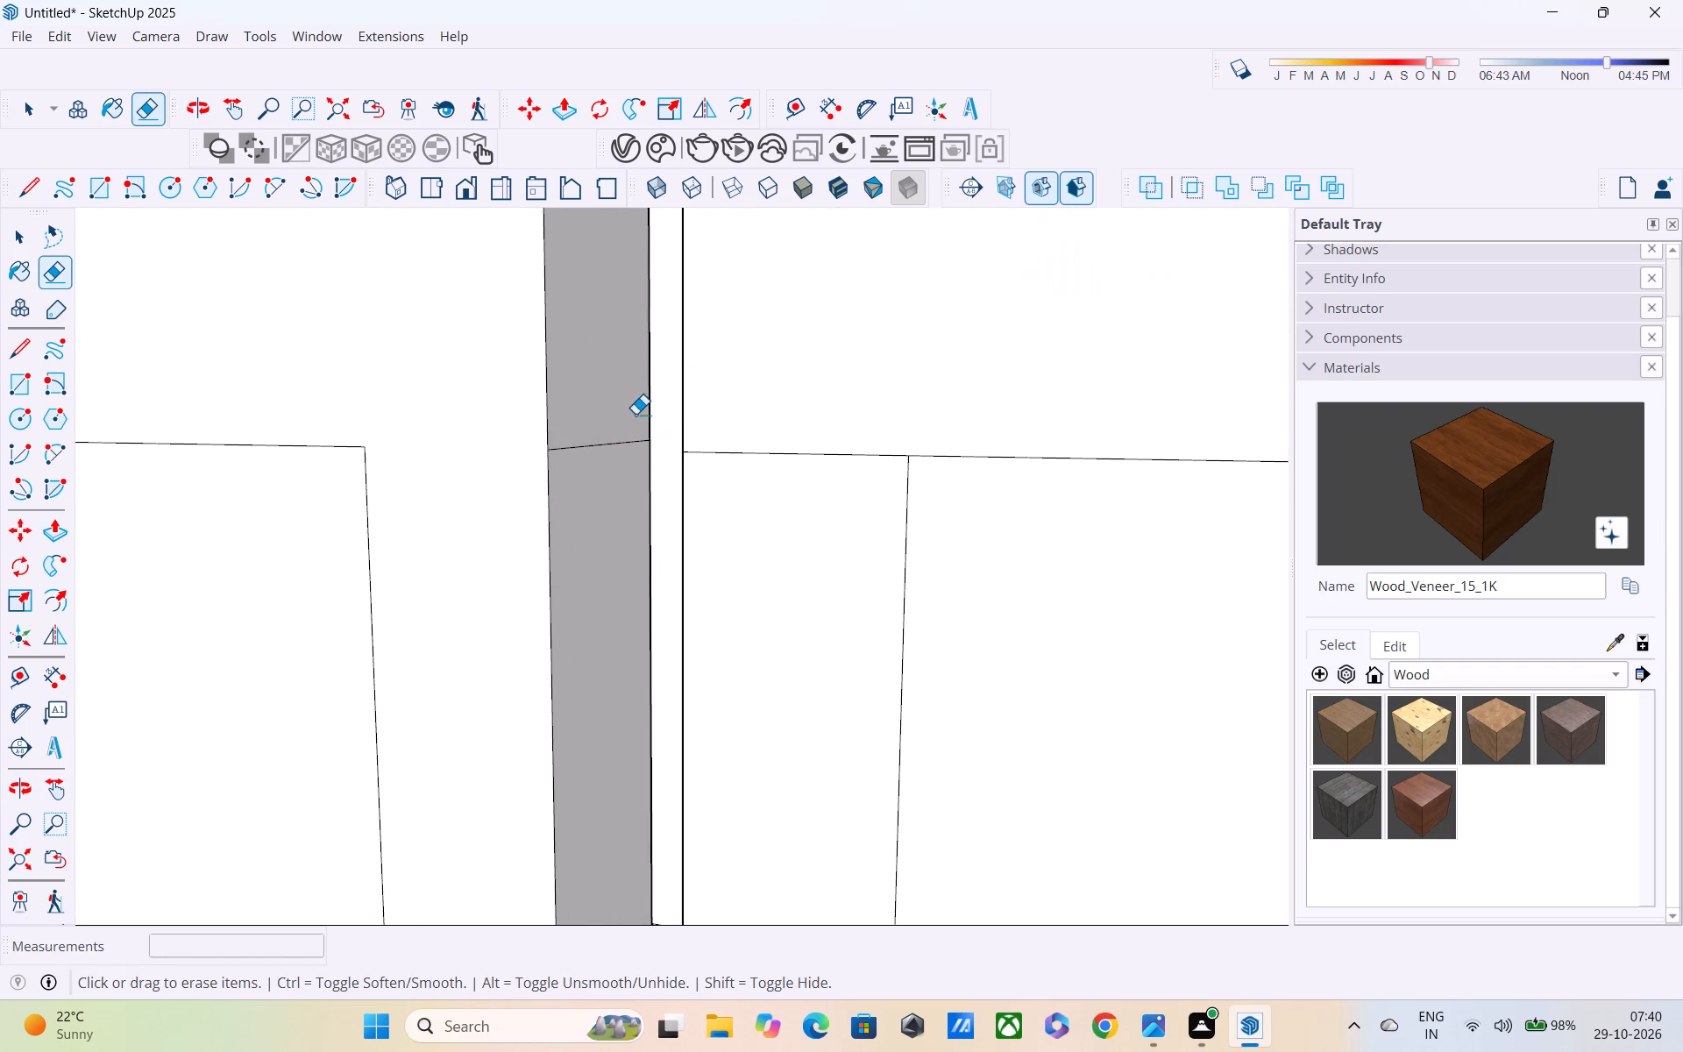
drag(634, 414, 619, 472)
middle_drag(621, 449, 1035, 421)
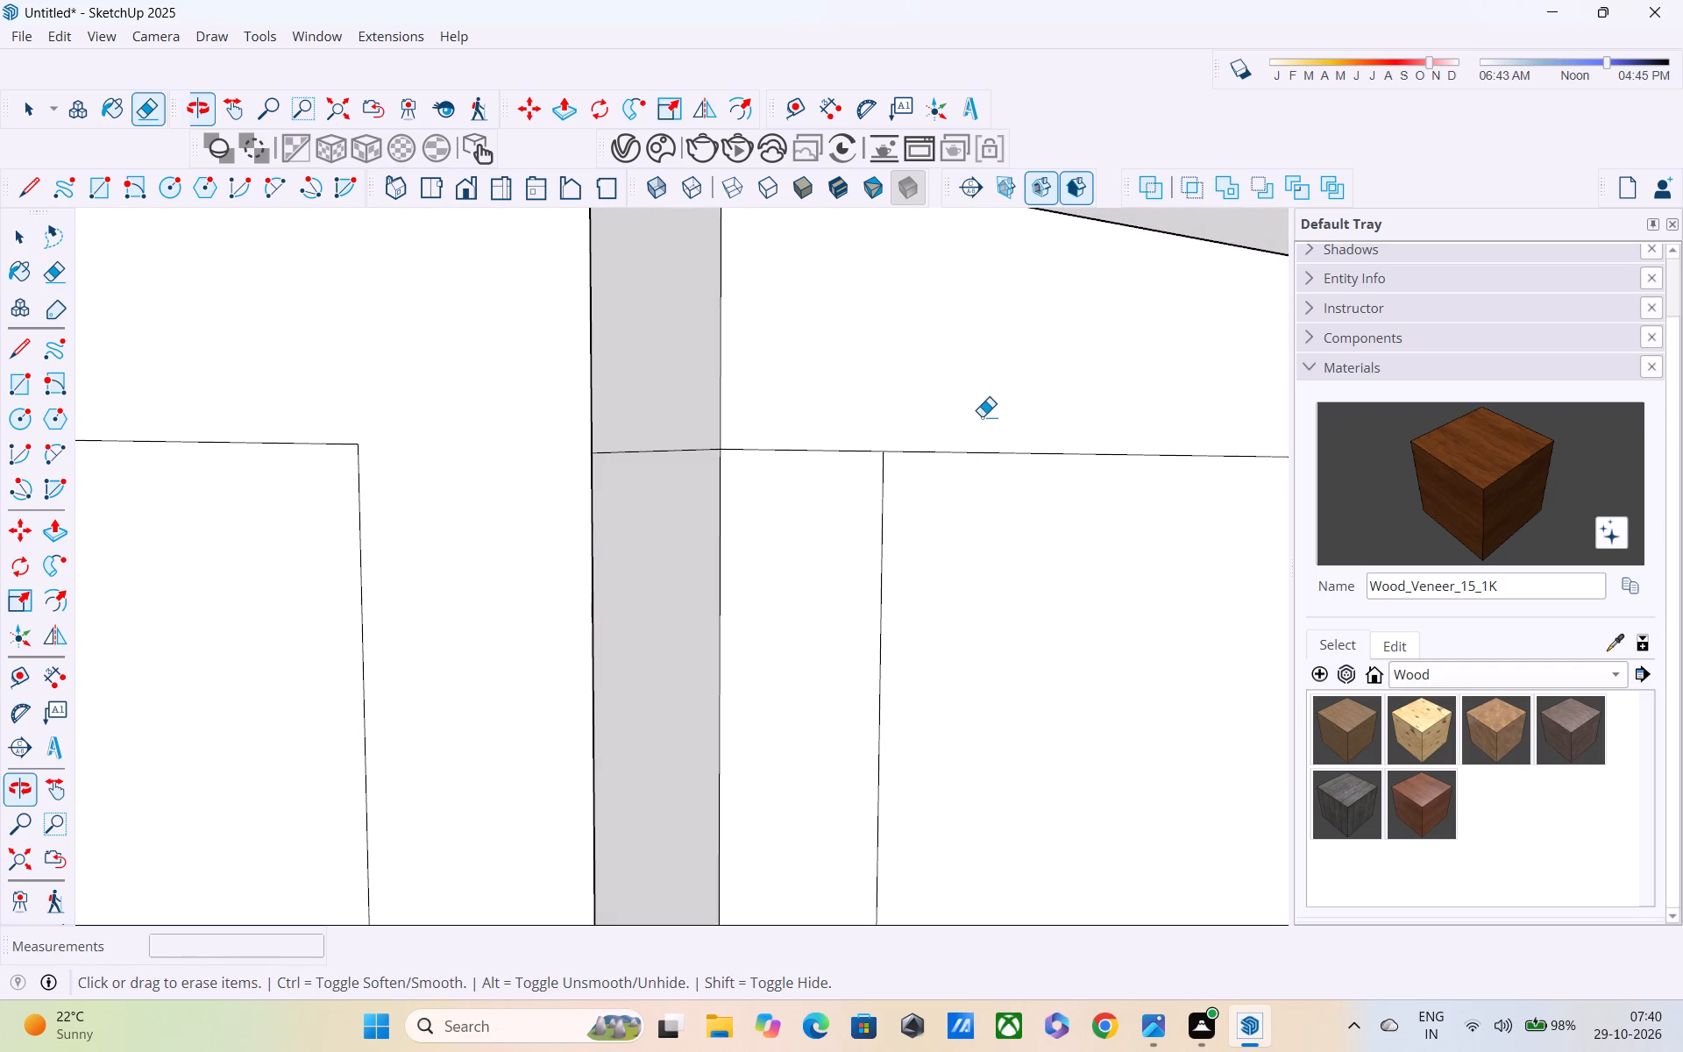
drag(682, 439, 686, 487)
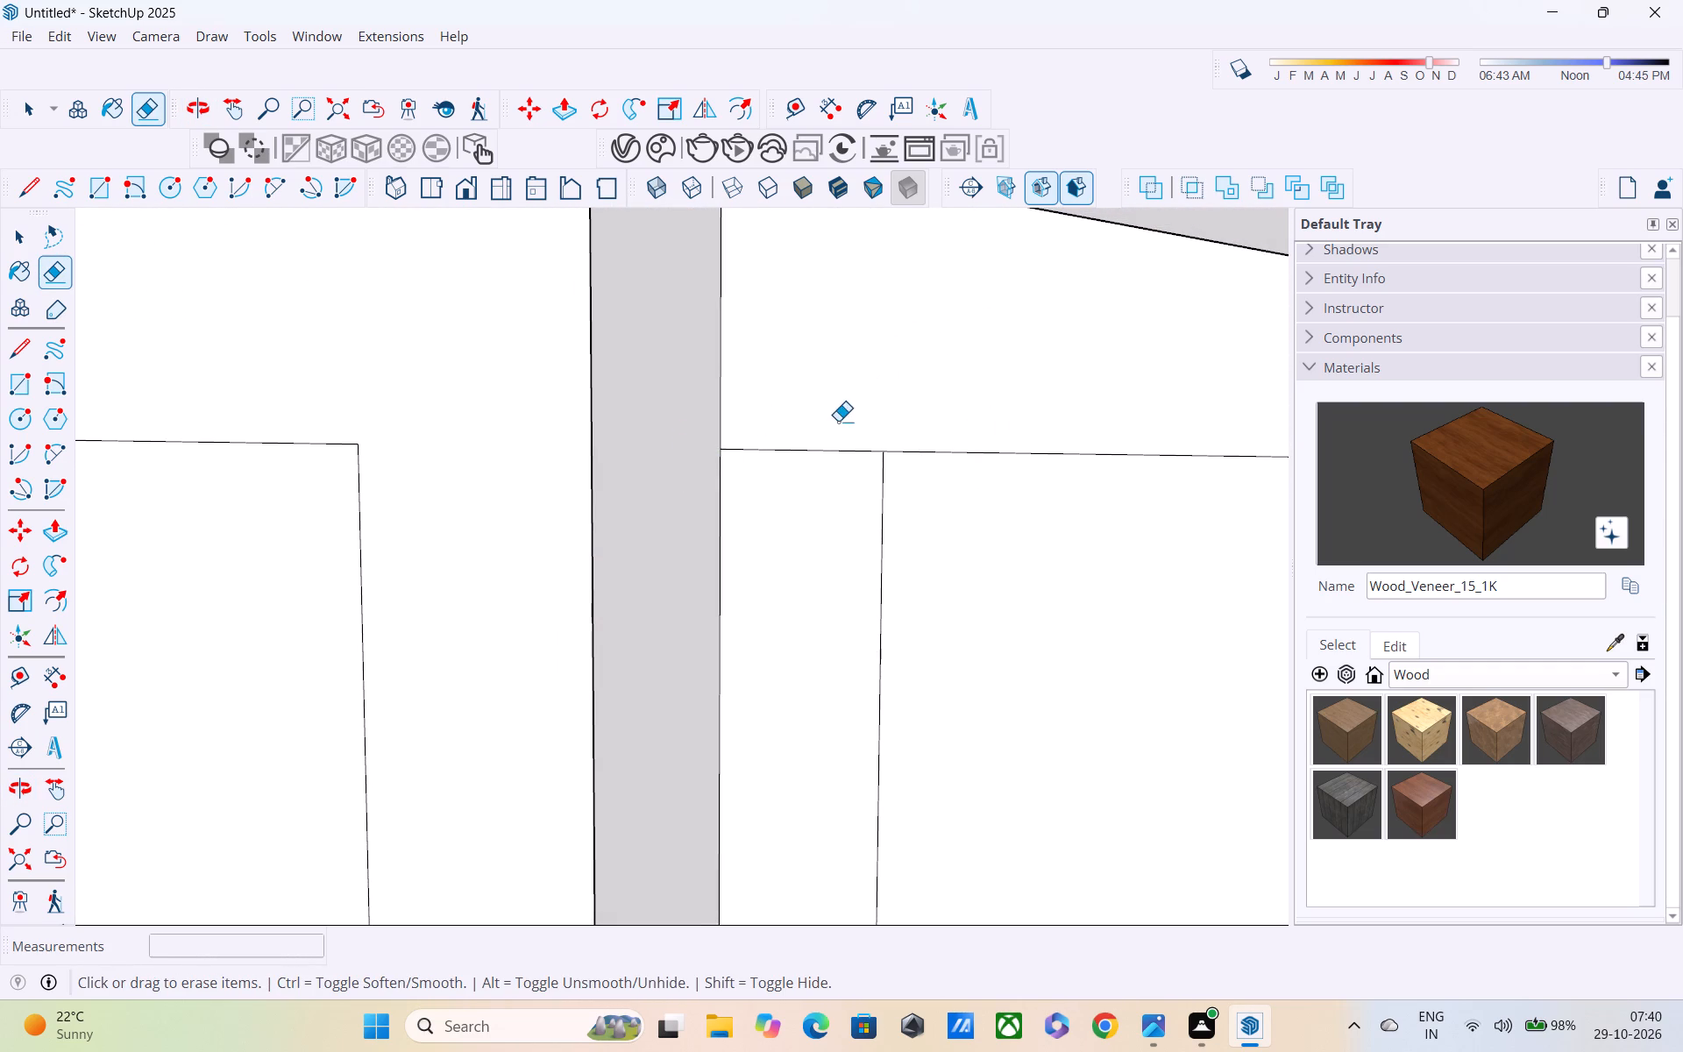
drag(837, 429, 836, 495)
Erase the matching short lines between the lower inner frame corners and the gap, including those across both side faces of the gap.
scroll(817, 483, down, 6)
middle_drag(812, 521, 751, 278)
scroll(750, 298, down, 7)
scroll(785, 369, down, 14)
middle_drag(802, 460, 790, 380)
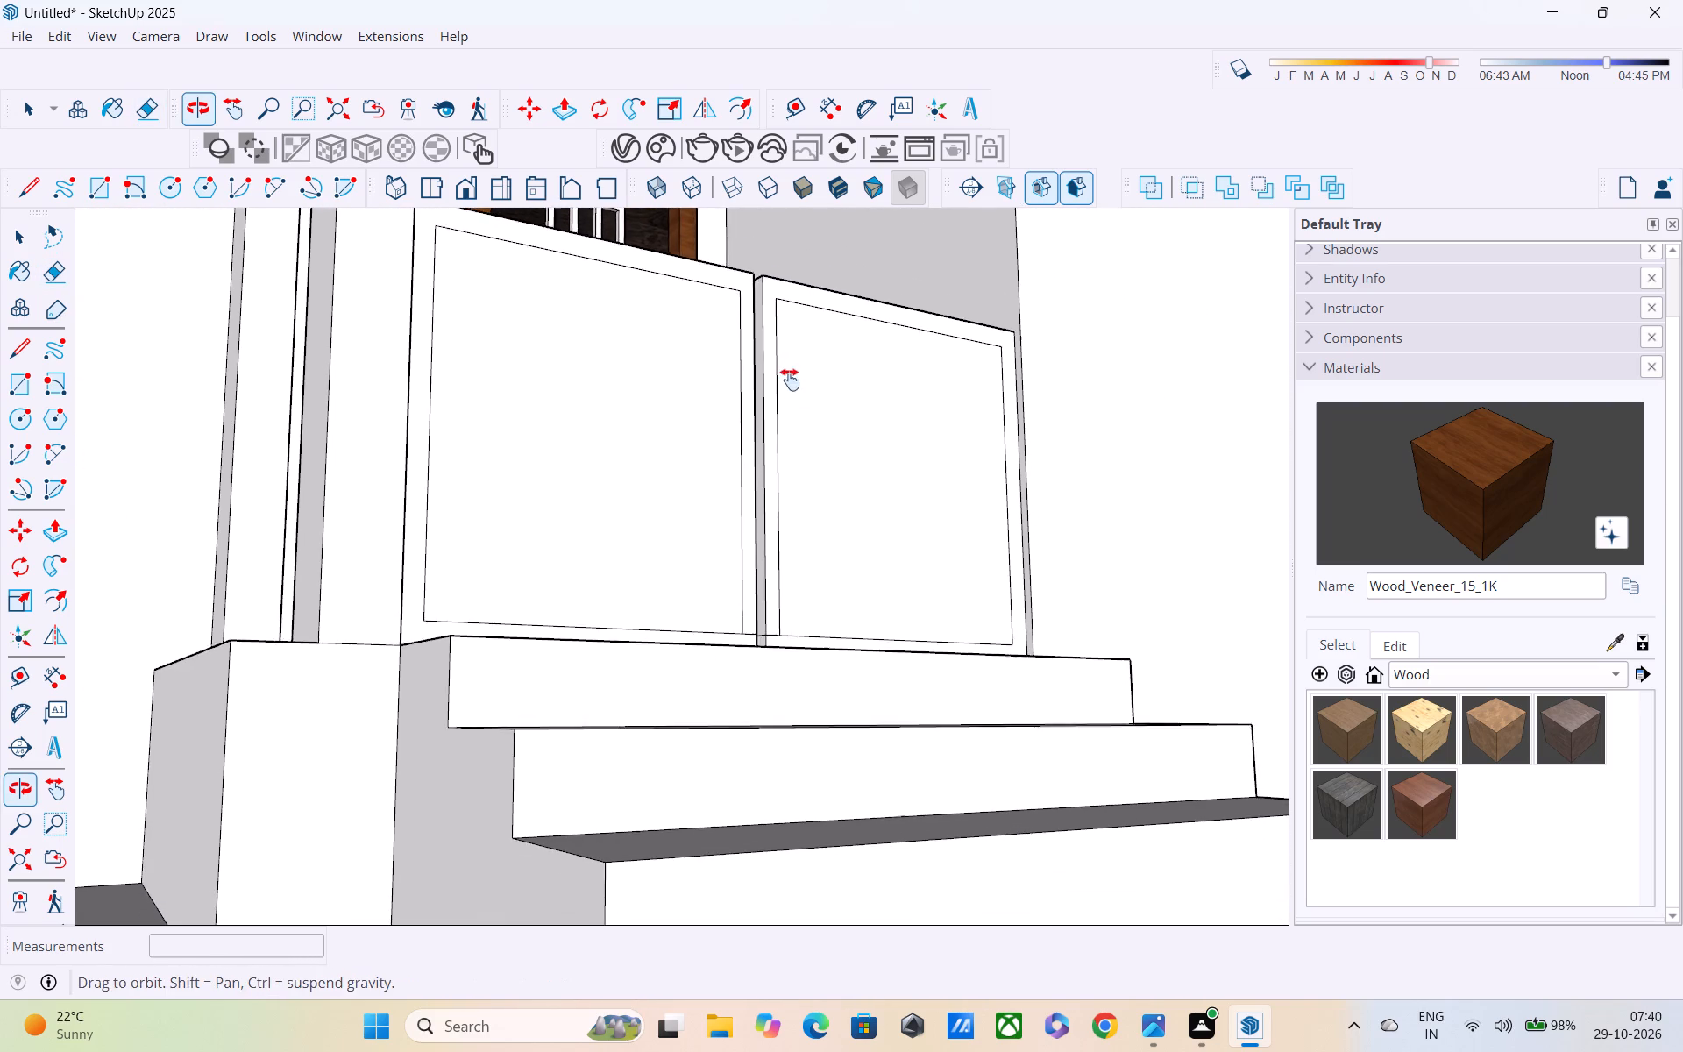
middle_drag(790, 380, 789, 377)
scroll(806, 552, up, 4)
middle_drag(774, 665, 757, 749)
scroll(738, 767, up, 10)
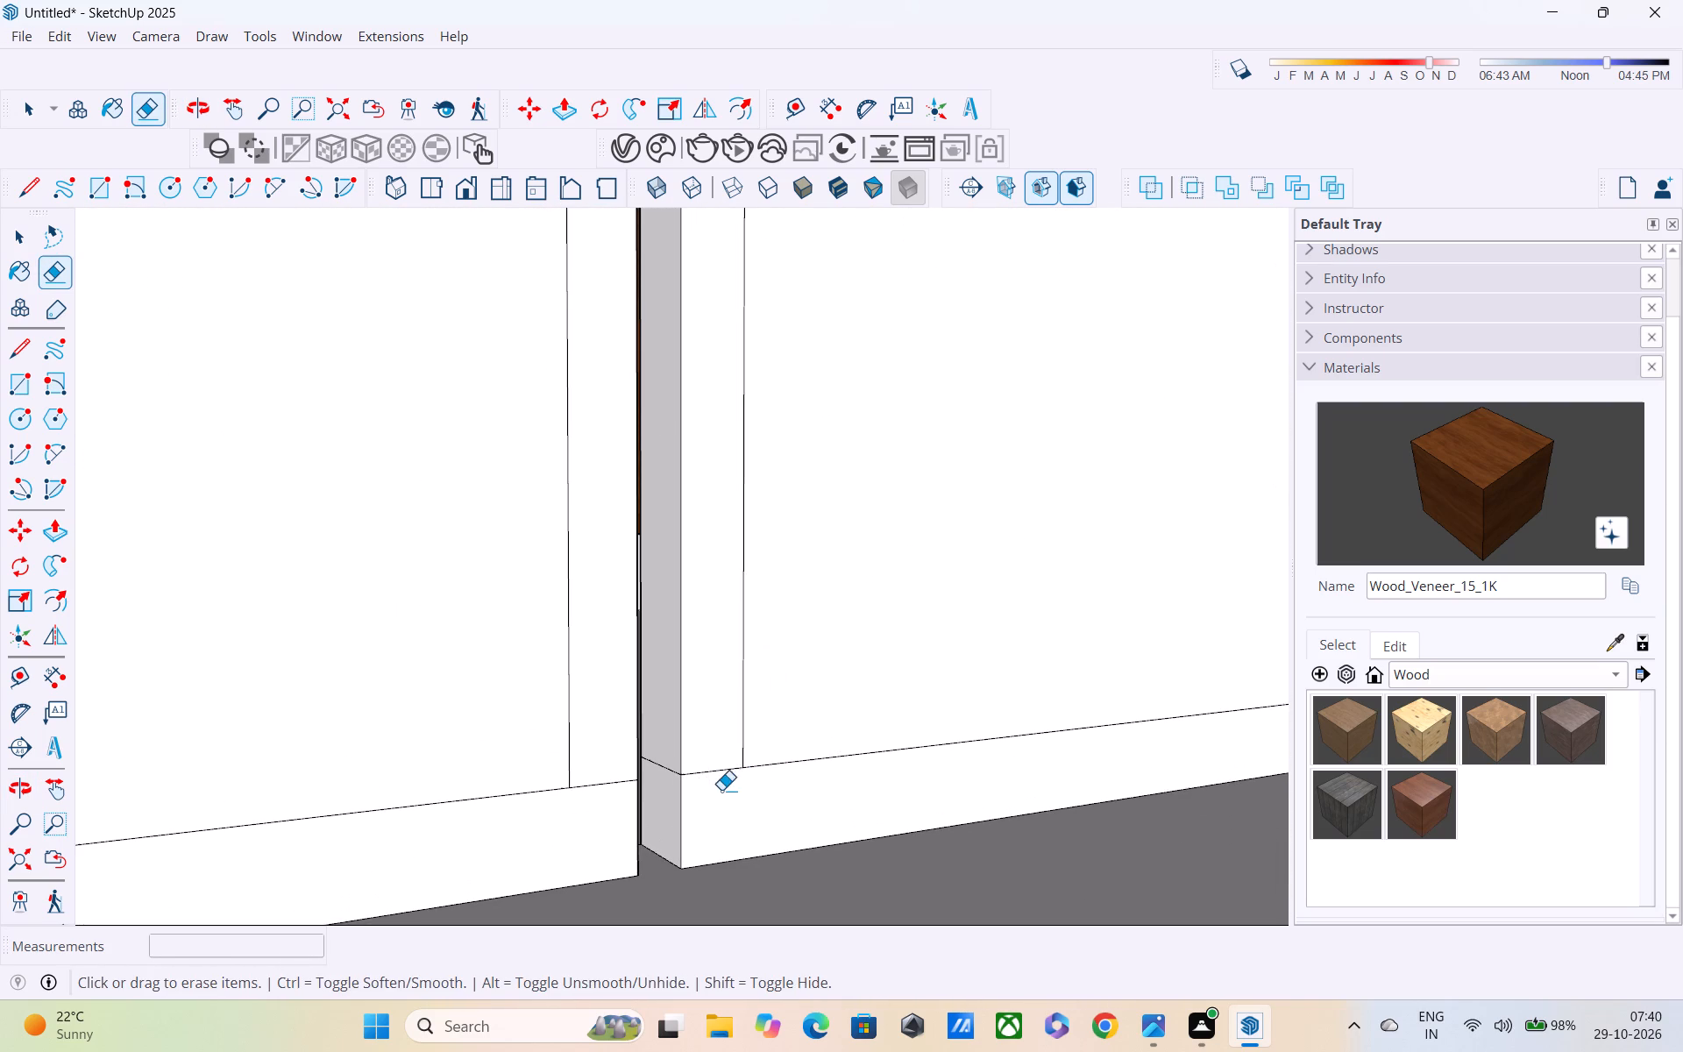
drag(711, 767, 709, 802)
drag(609, 773, 602, 820)
scroll(649, 764, up, 4)
middle_drag(637, 781, 219, 883)
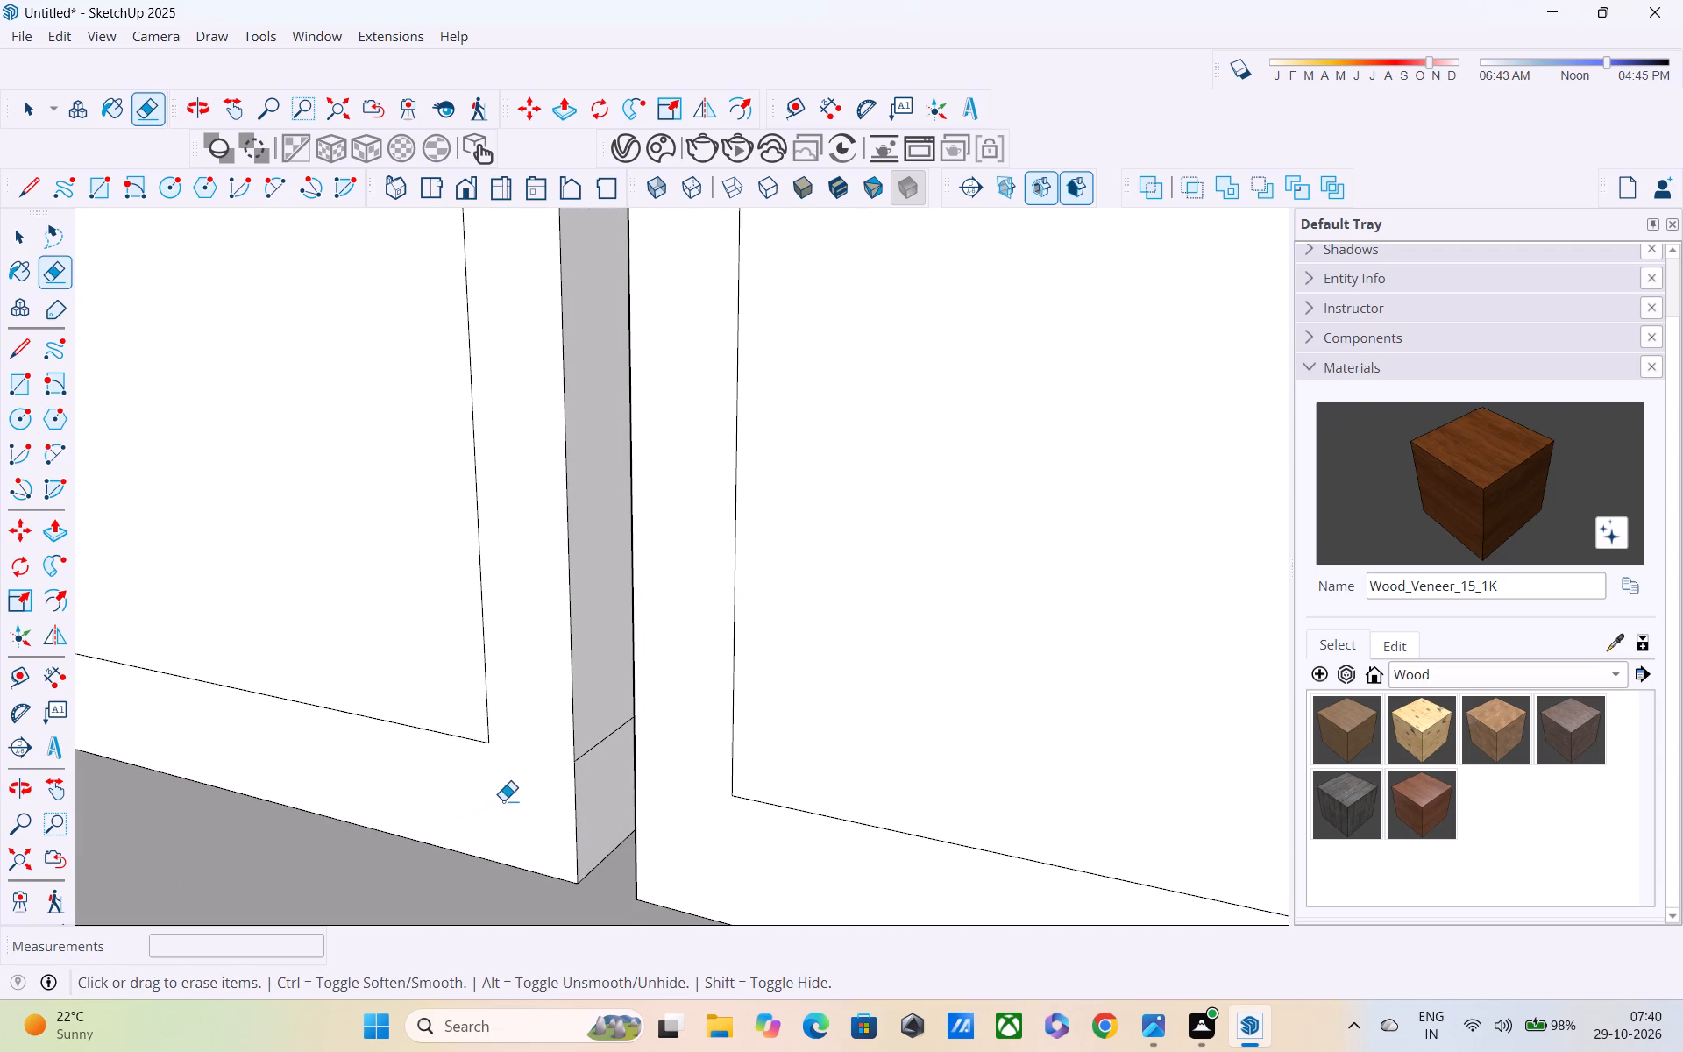
middle_drag(559, 807, 786, 707)
scroll(877, 657, up, 5)
drag(782, 610, 786, 651)
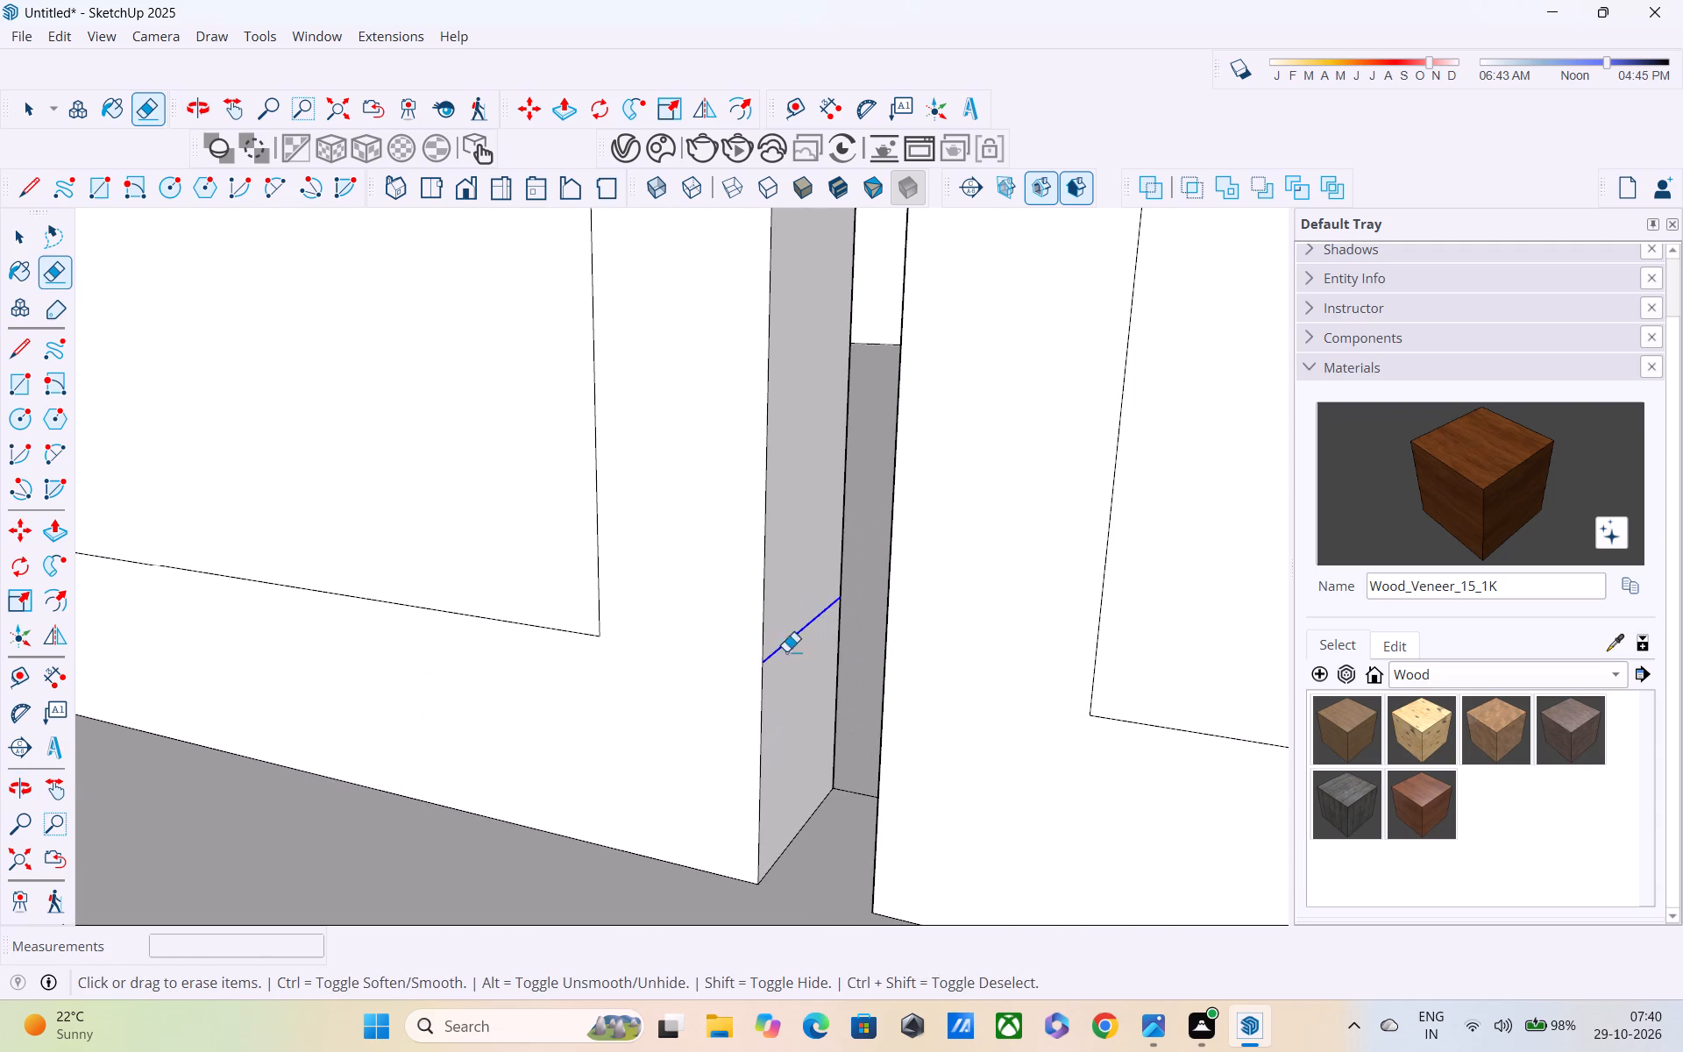
drag(786, 651, 789, 680)
middle_drag(792, 652, 1113, 617)
scroll(984, 624, up, 4)
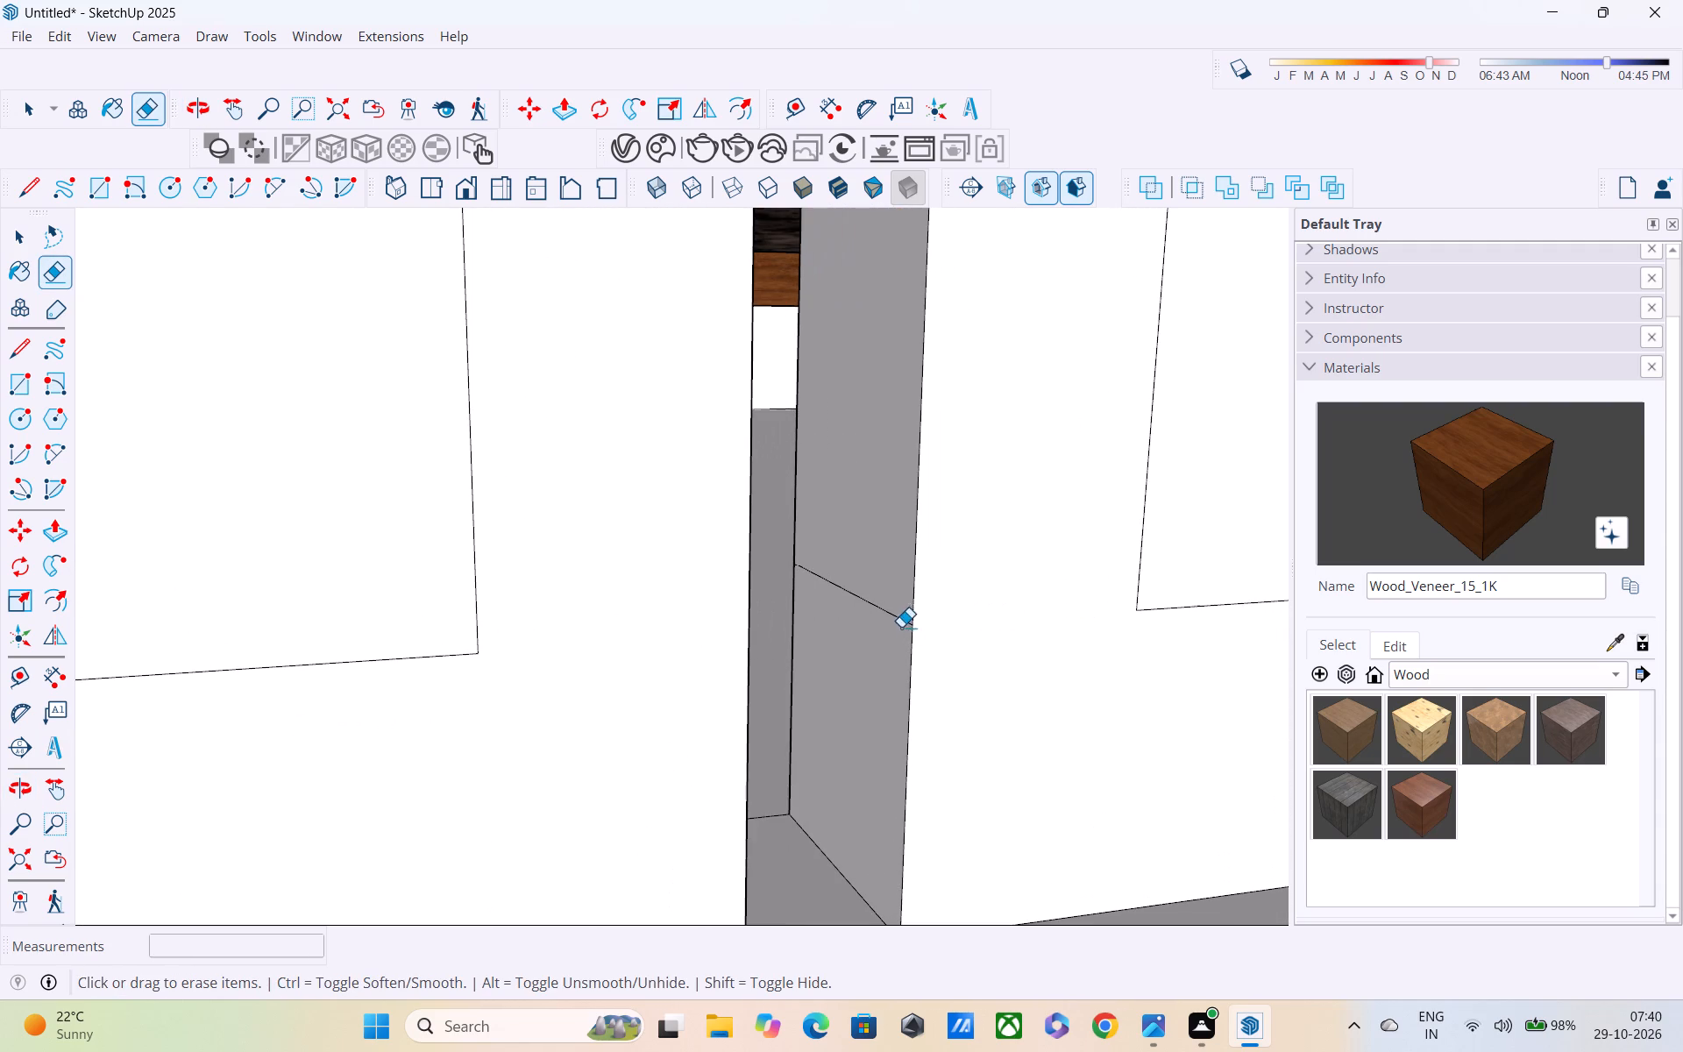
drag(896, 594, 893, 636)
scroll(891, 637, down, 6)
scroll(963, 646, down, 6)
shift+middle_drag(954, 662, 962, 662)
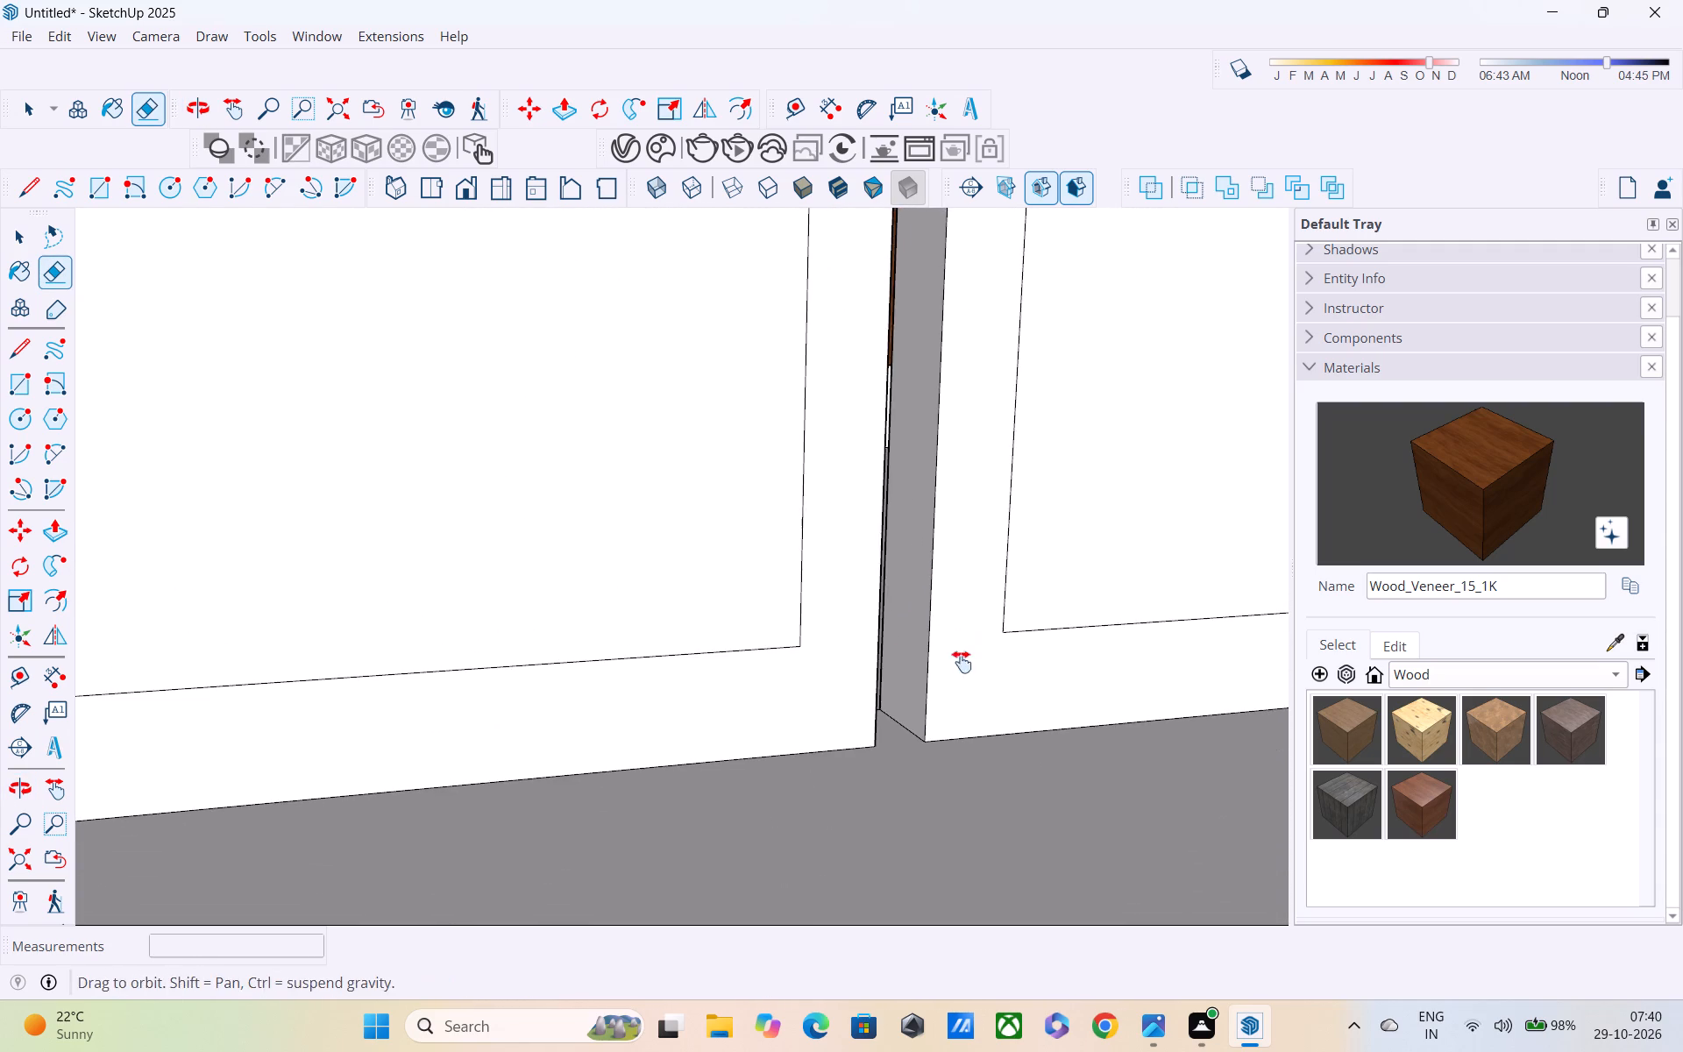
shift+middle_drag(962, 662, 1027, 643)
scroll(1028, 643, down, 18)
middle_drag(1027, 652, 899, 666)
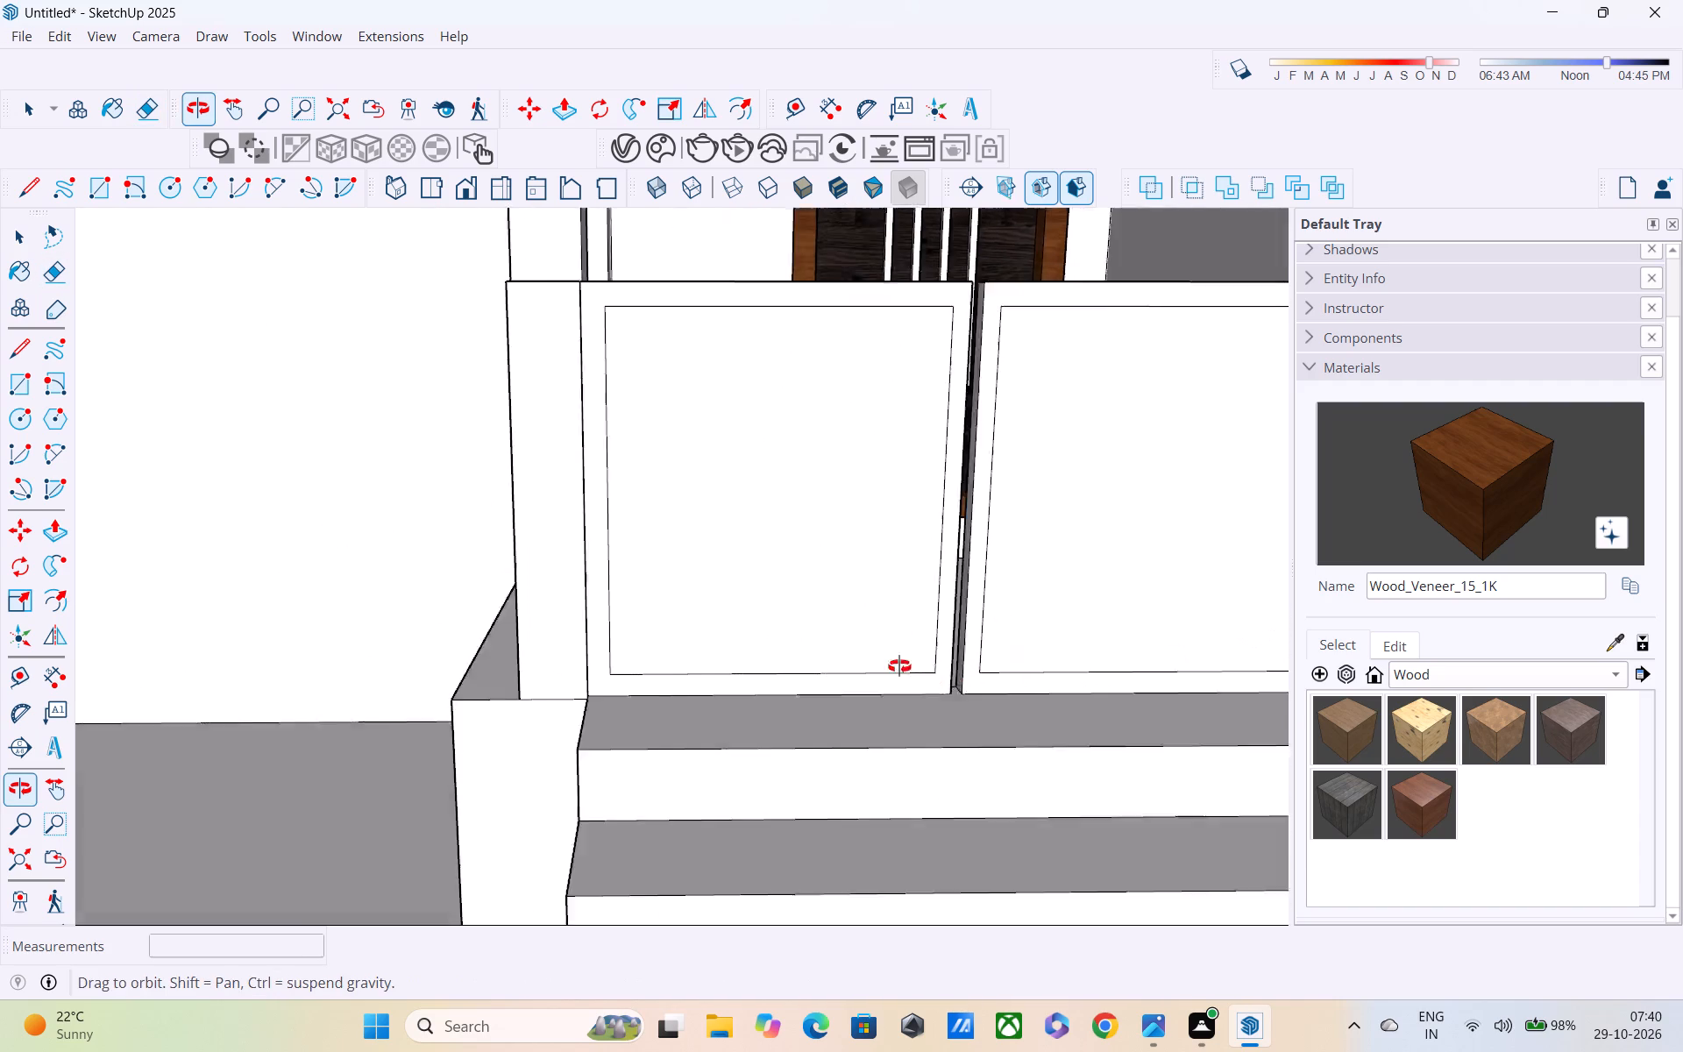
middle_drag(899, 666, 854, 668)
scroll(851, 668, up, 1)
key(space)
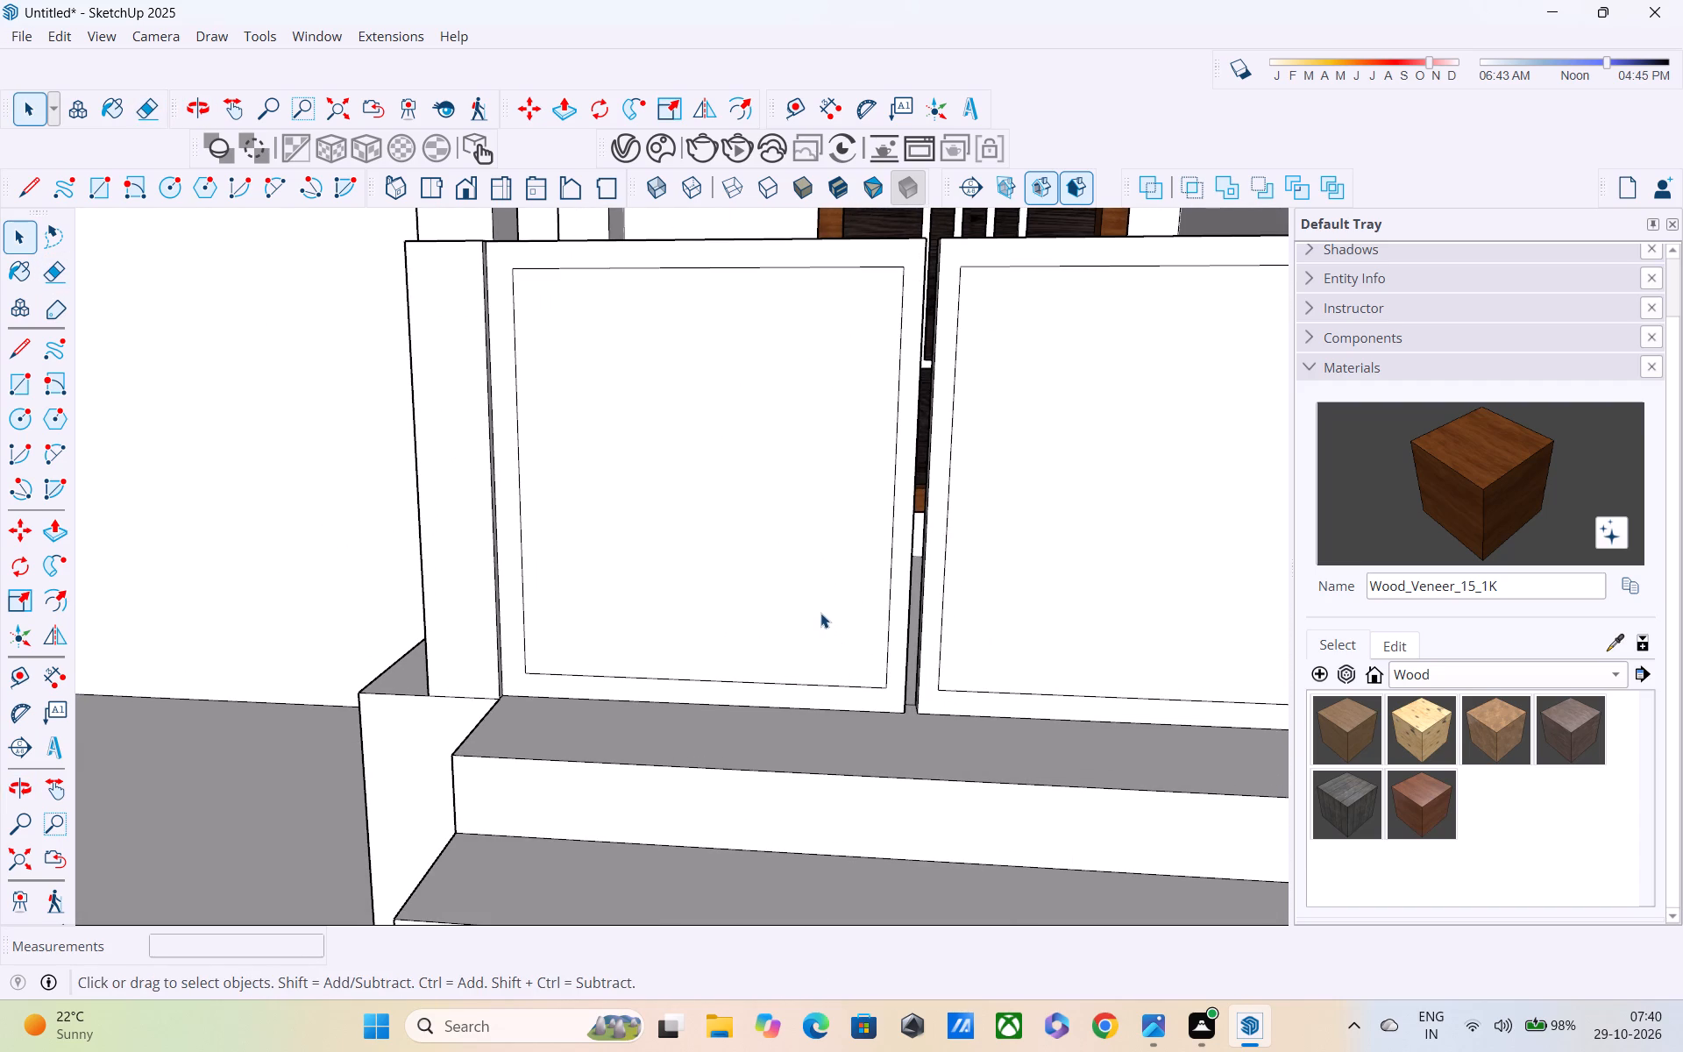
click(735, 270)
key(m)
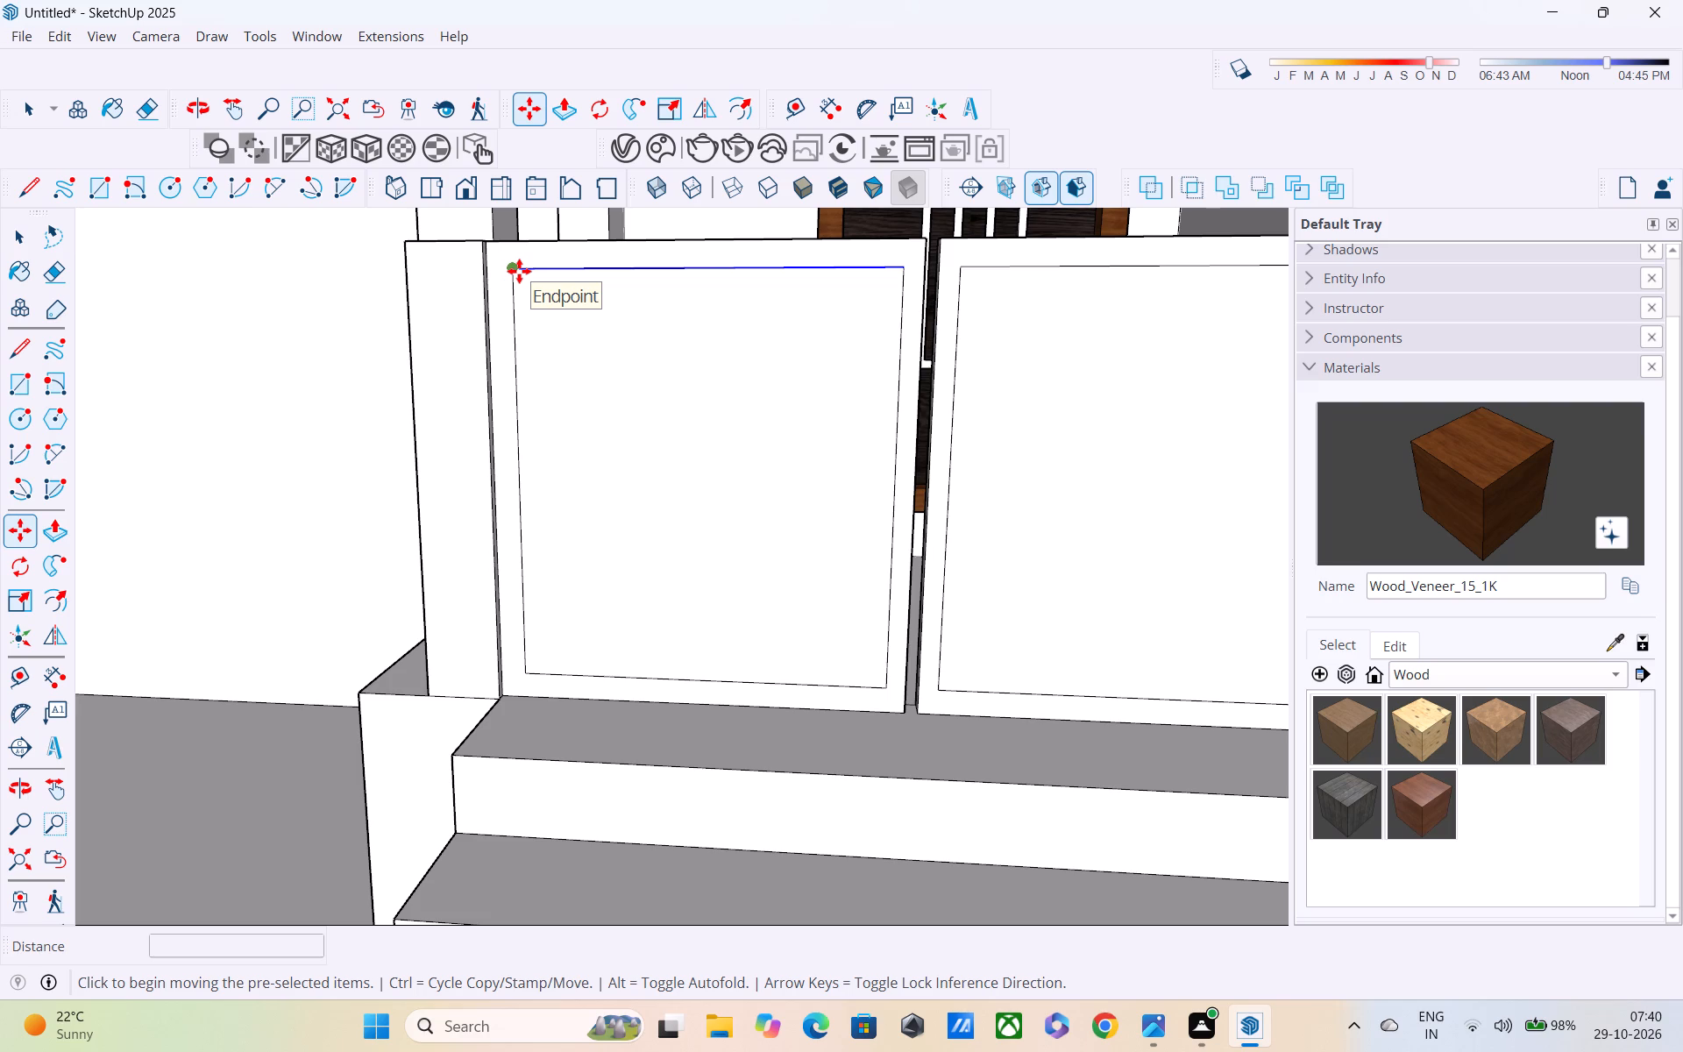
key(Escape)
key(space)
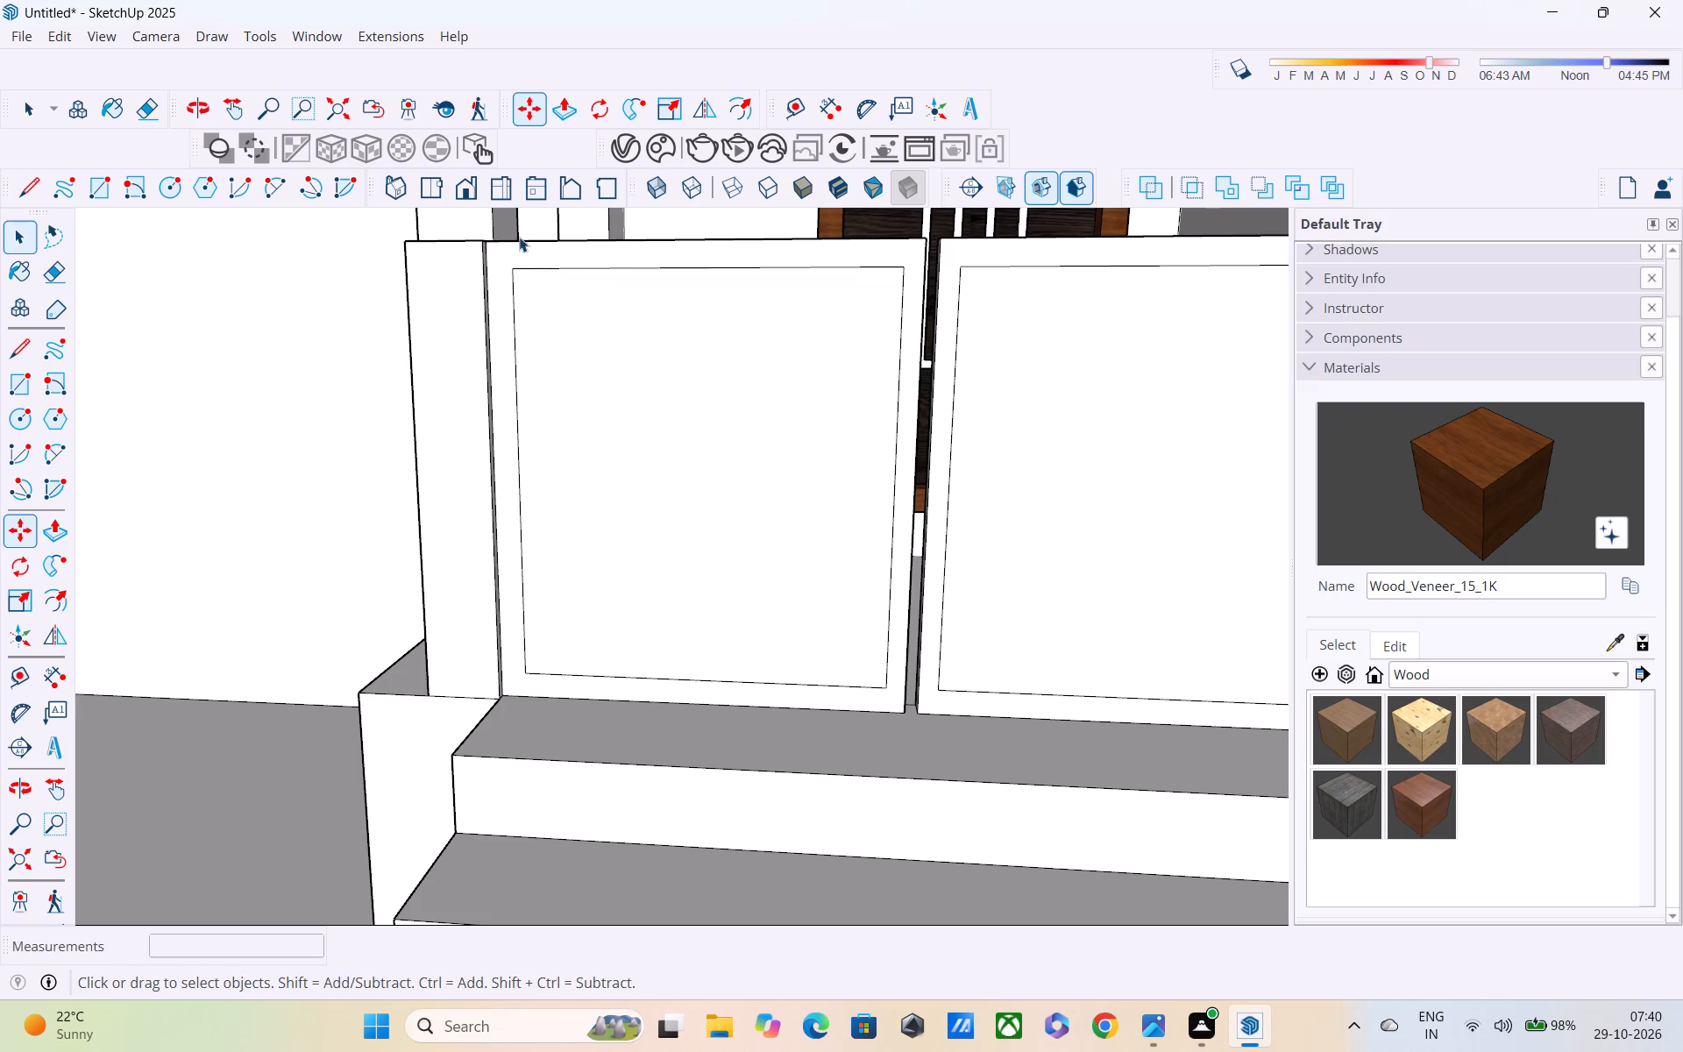
Copy the left gate half's top outer and inner frame edges 2' 10" straight down to its bottom edge.
click(529, 241)
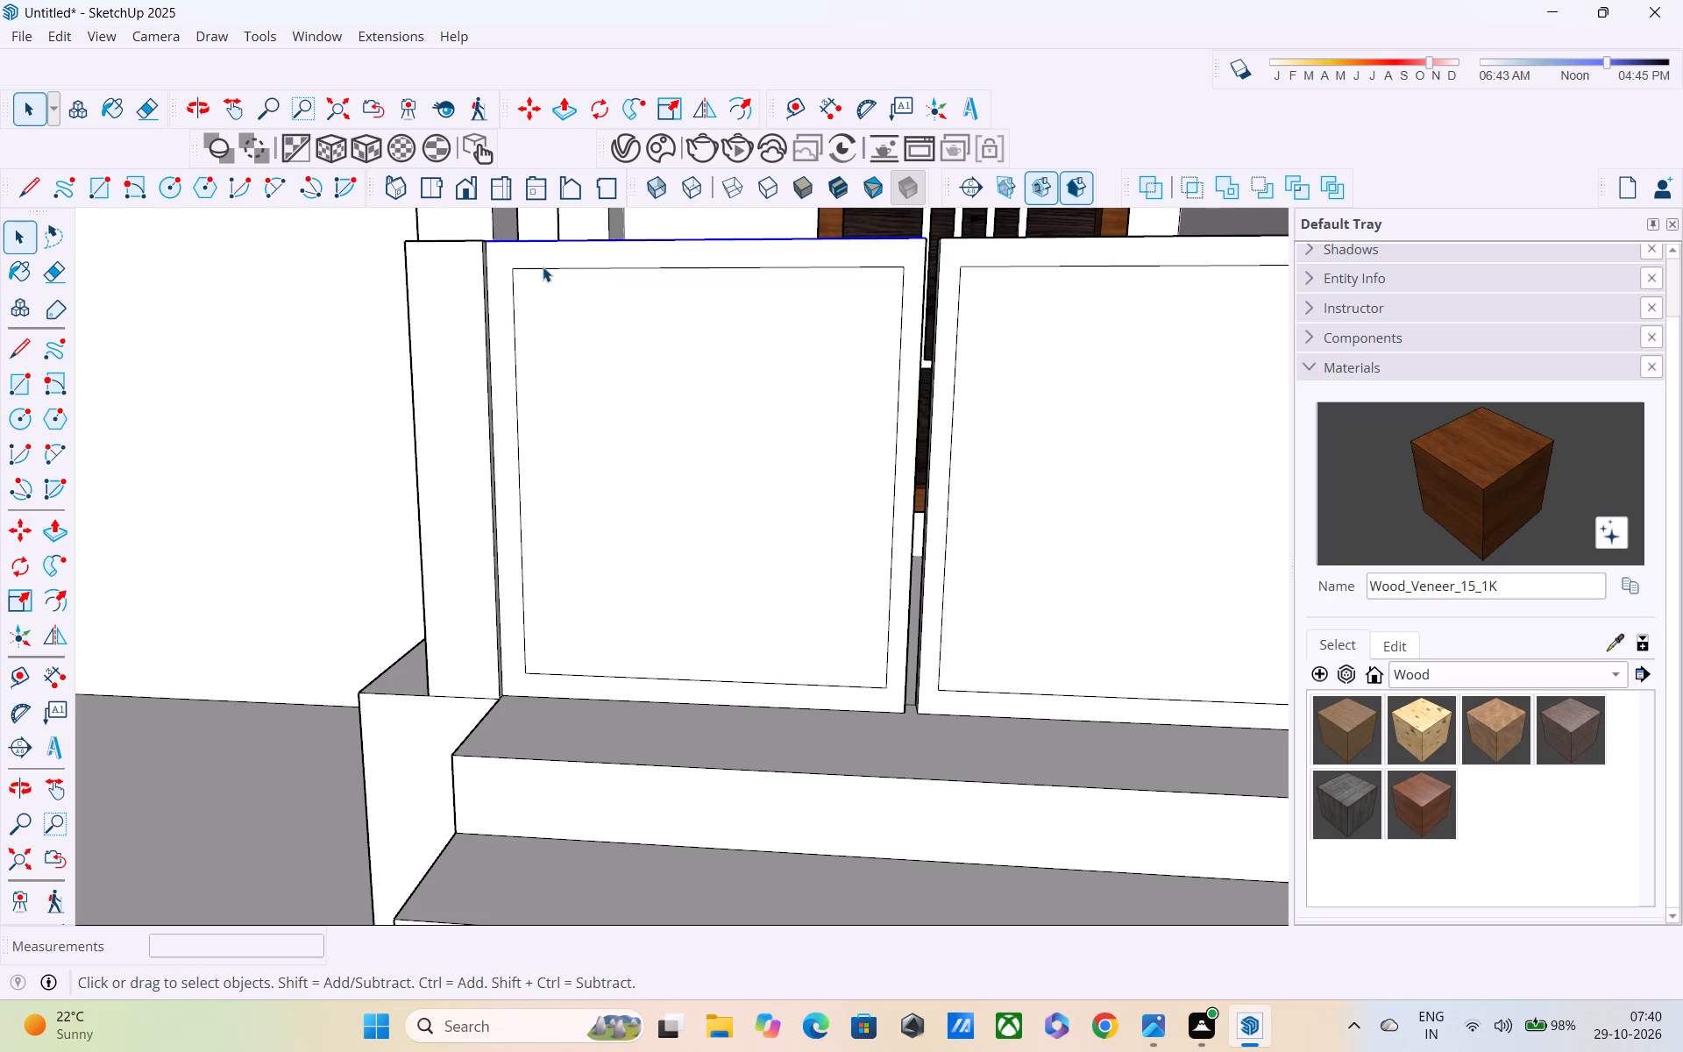
click(543, 267)
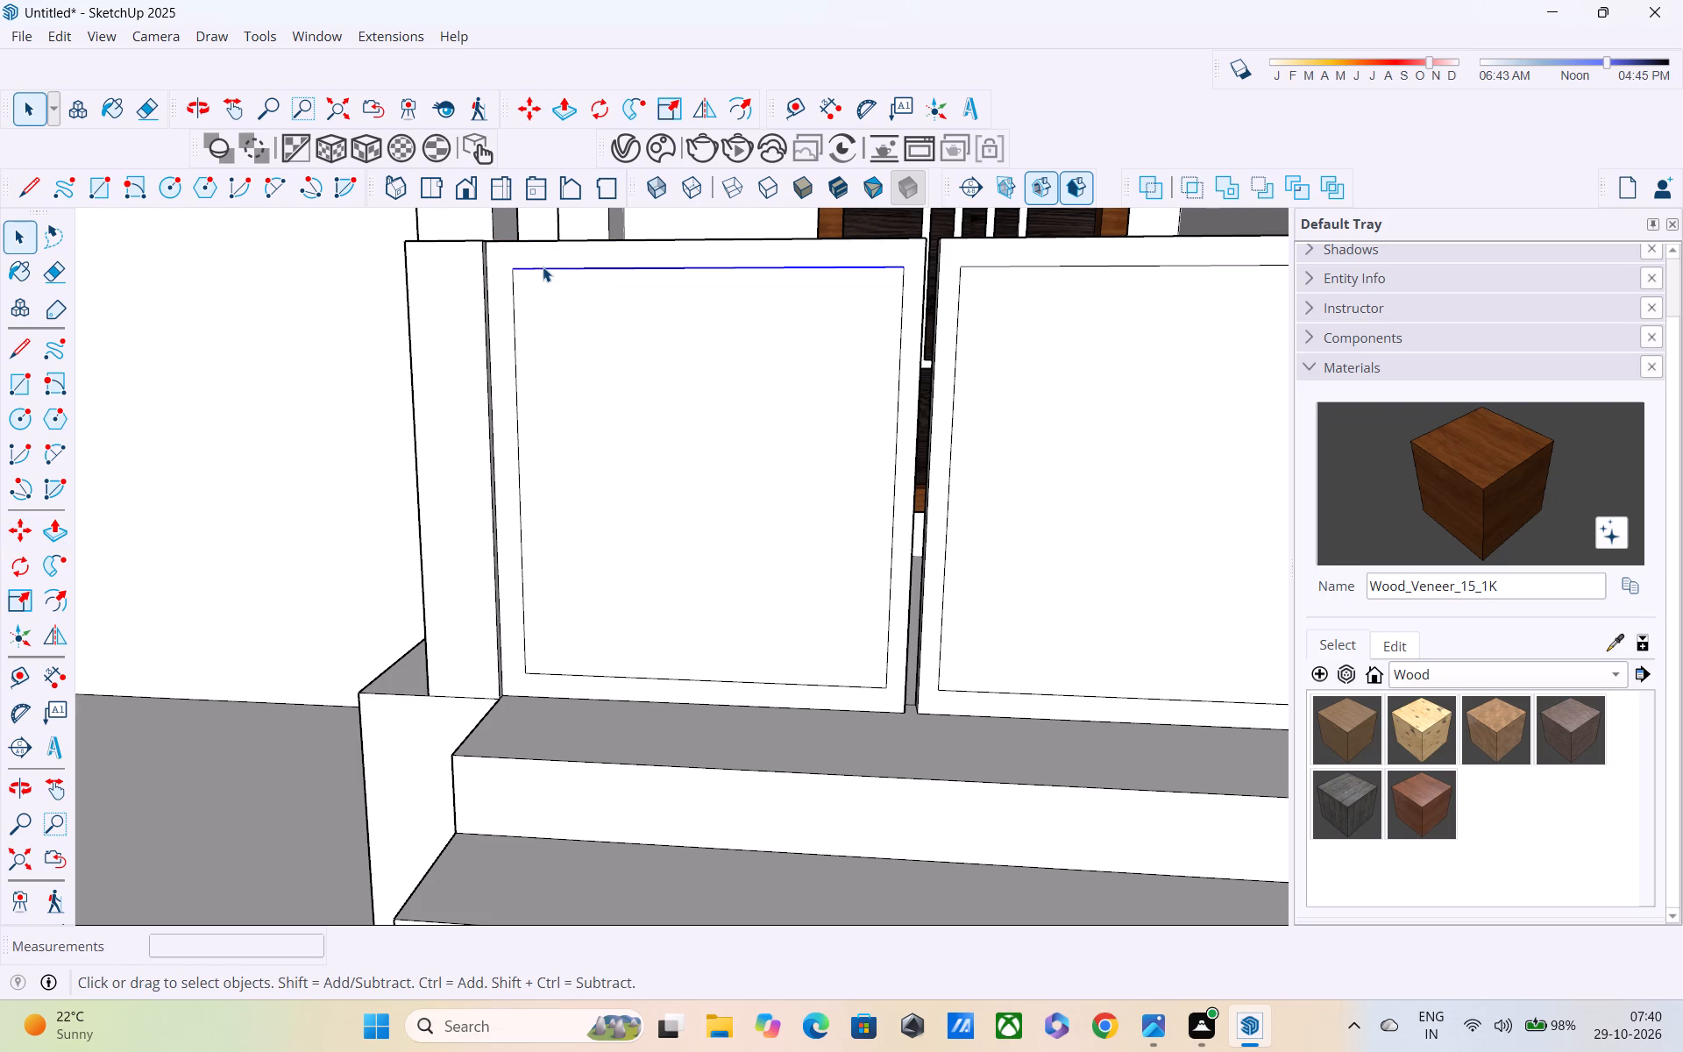
shift+click(536, 241)
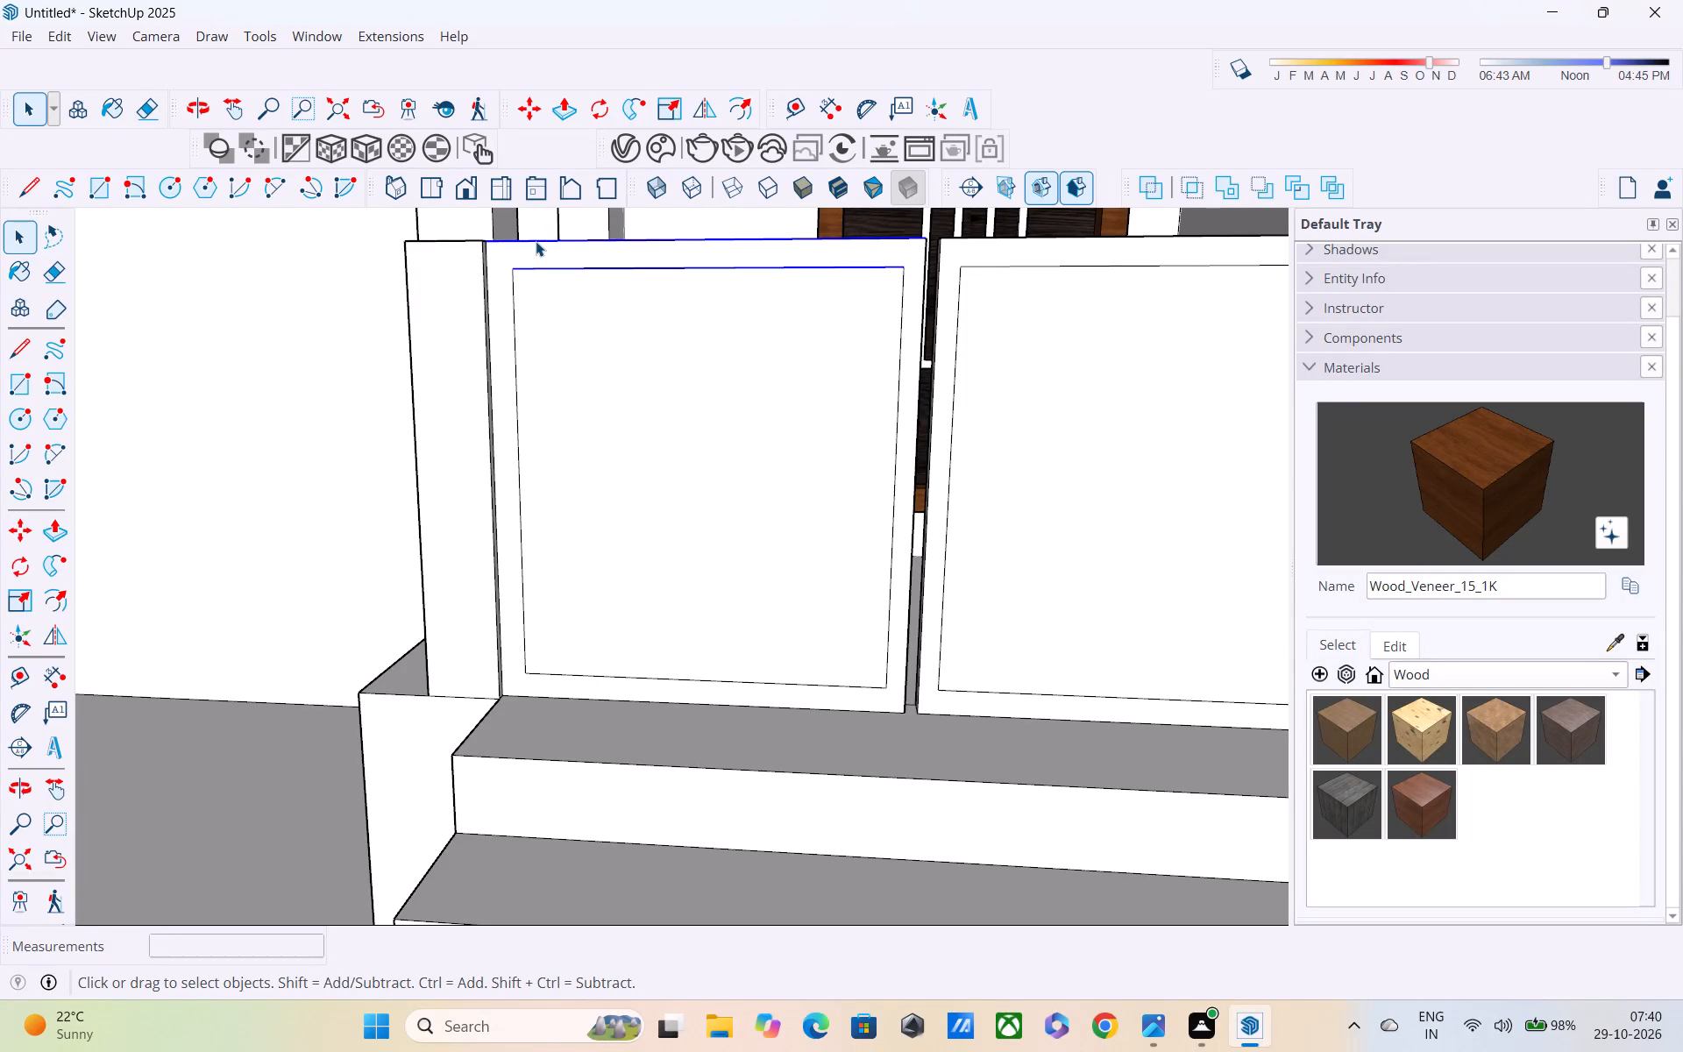
key(m)
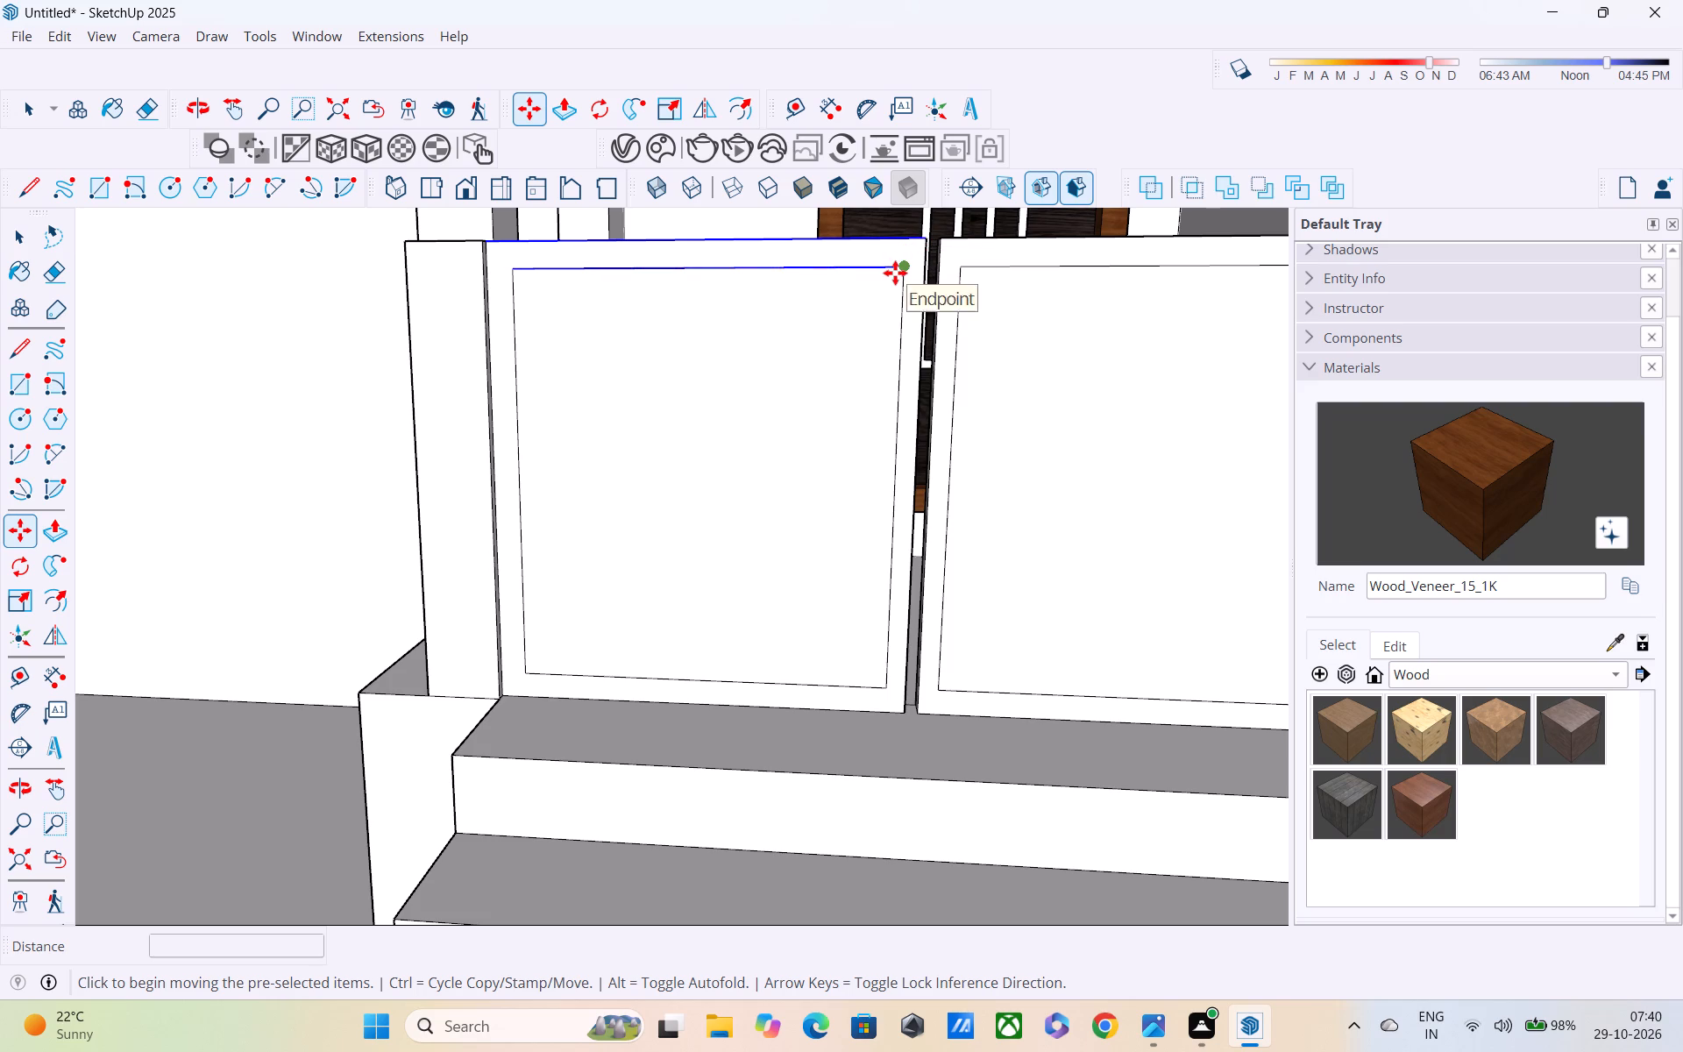
click(898, 264)
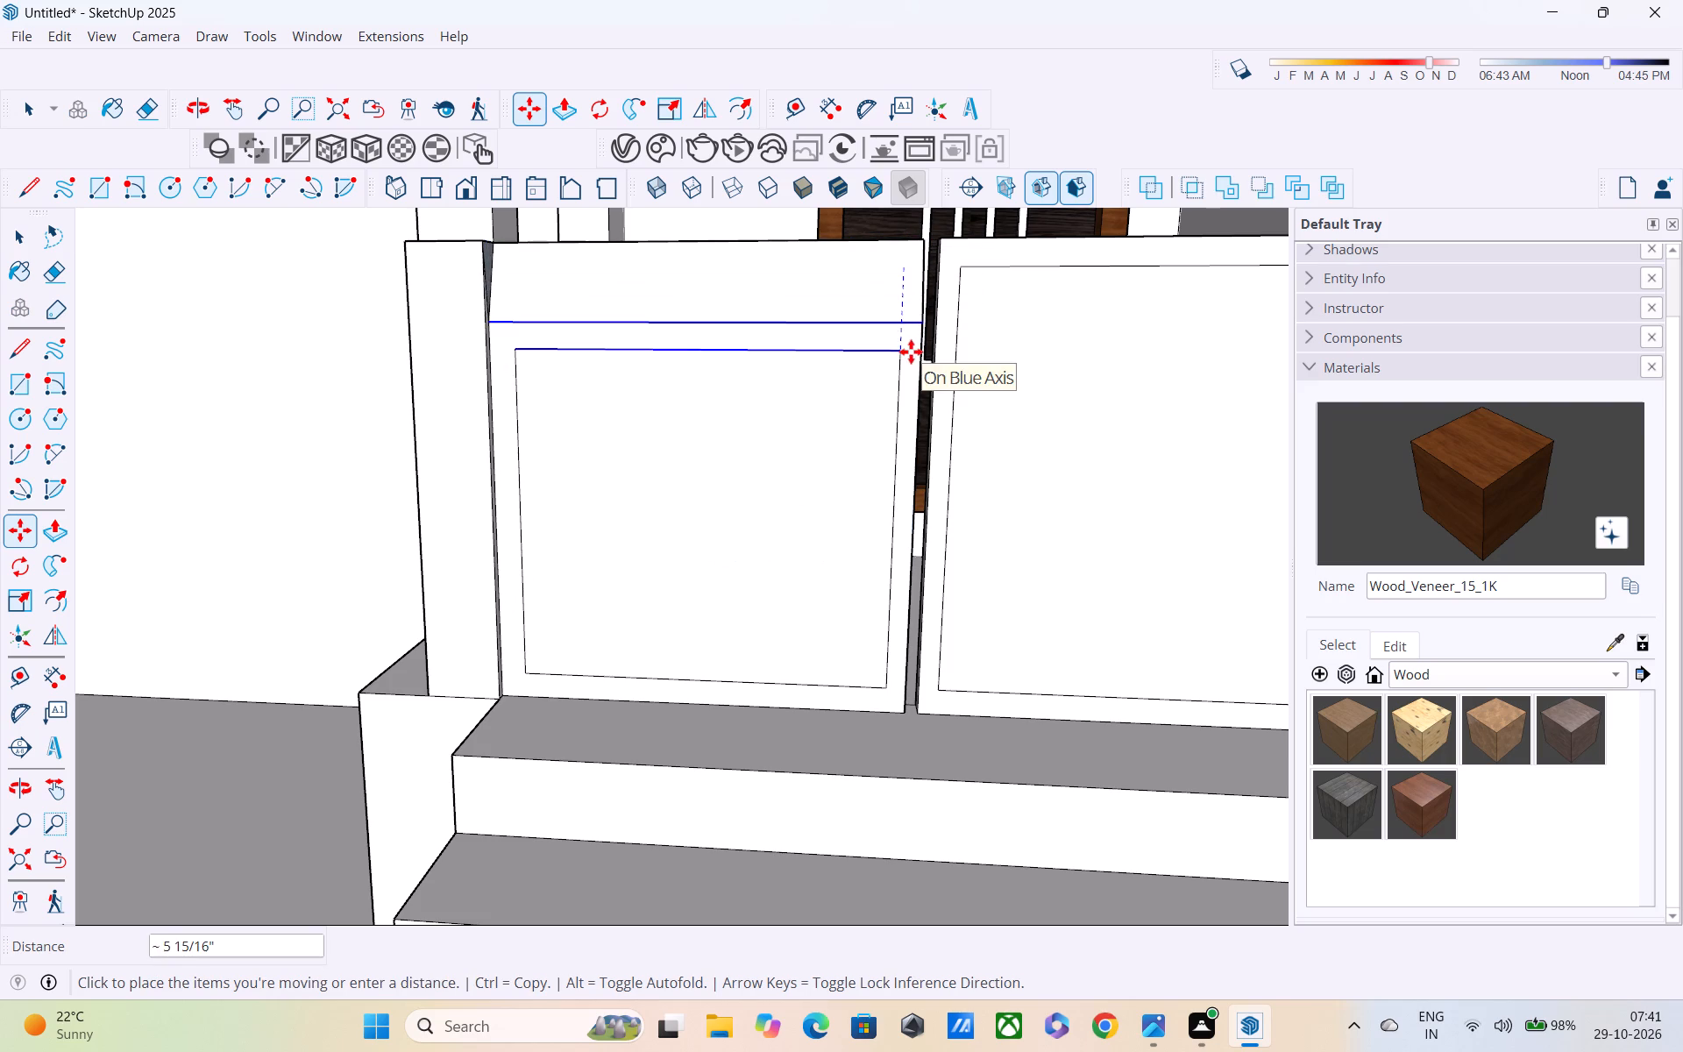
click(889, 714)
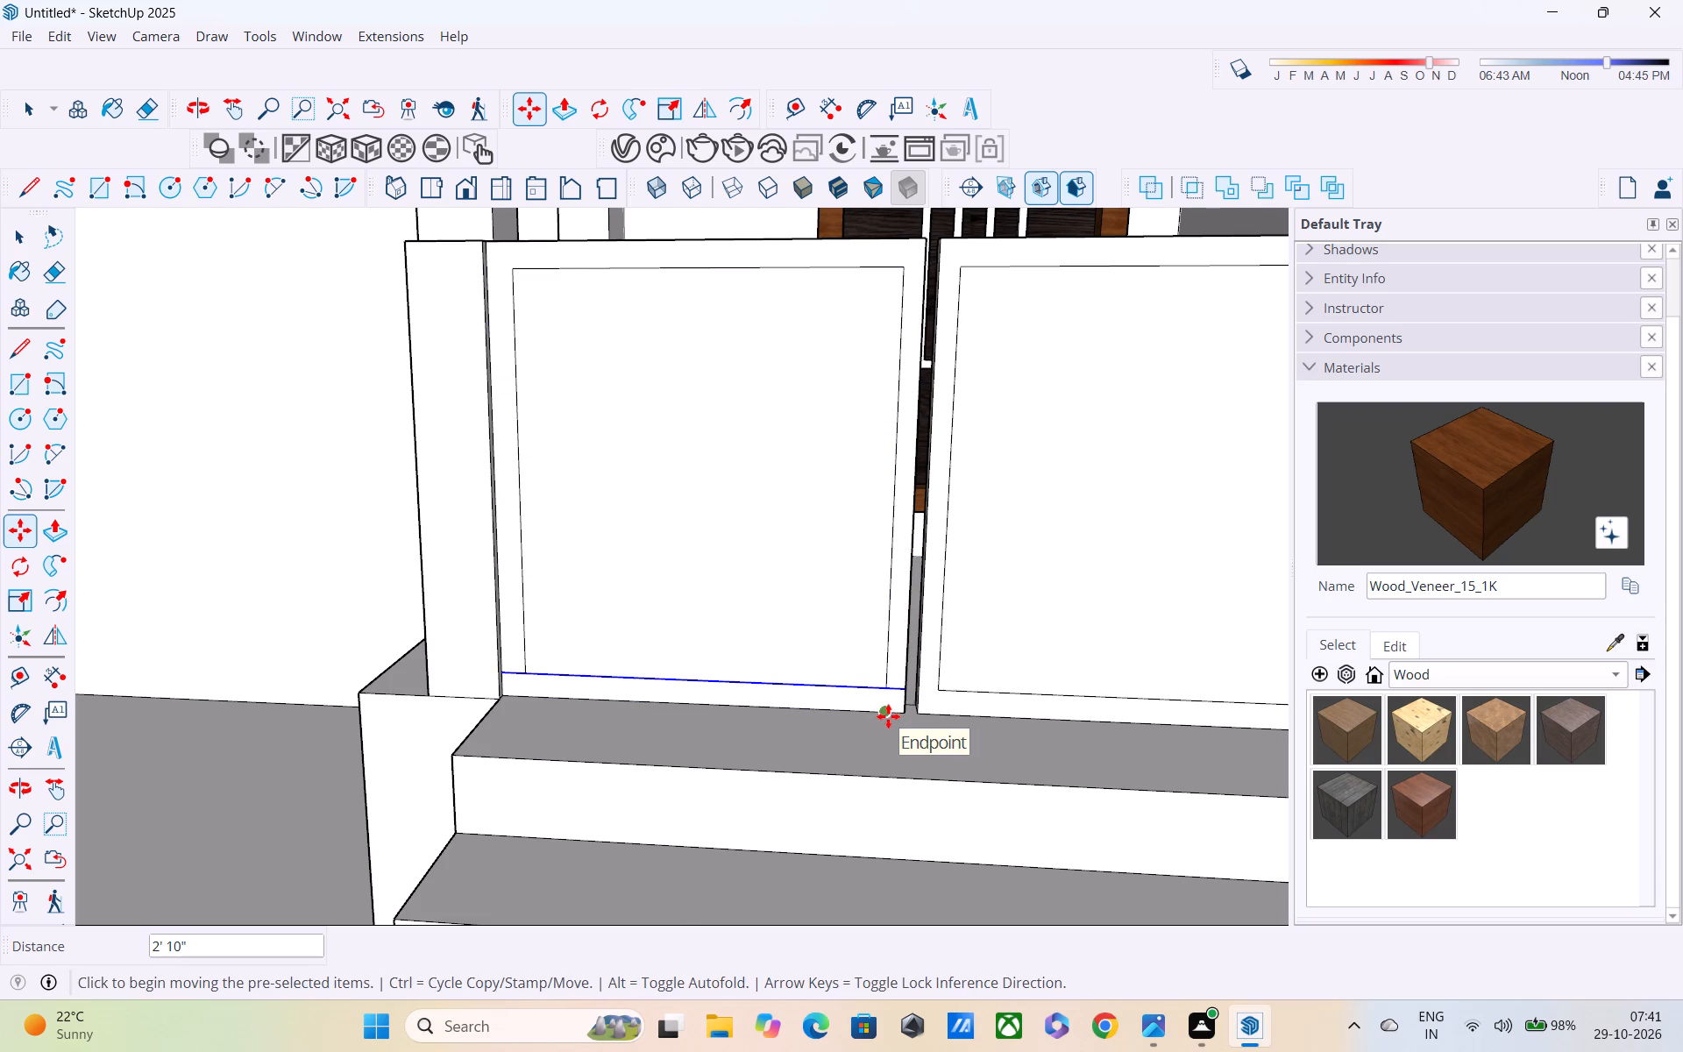
Divide the copied frame edges into 4, 5 and finally 6 equal intervals to lay out horizontal slats on the left gate half.
text(/4)
key(Return)
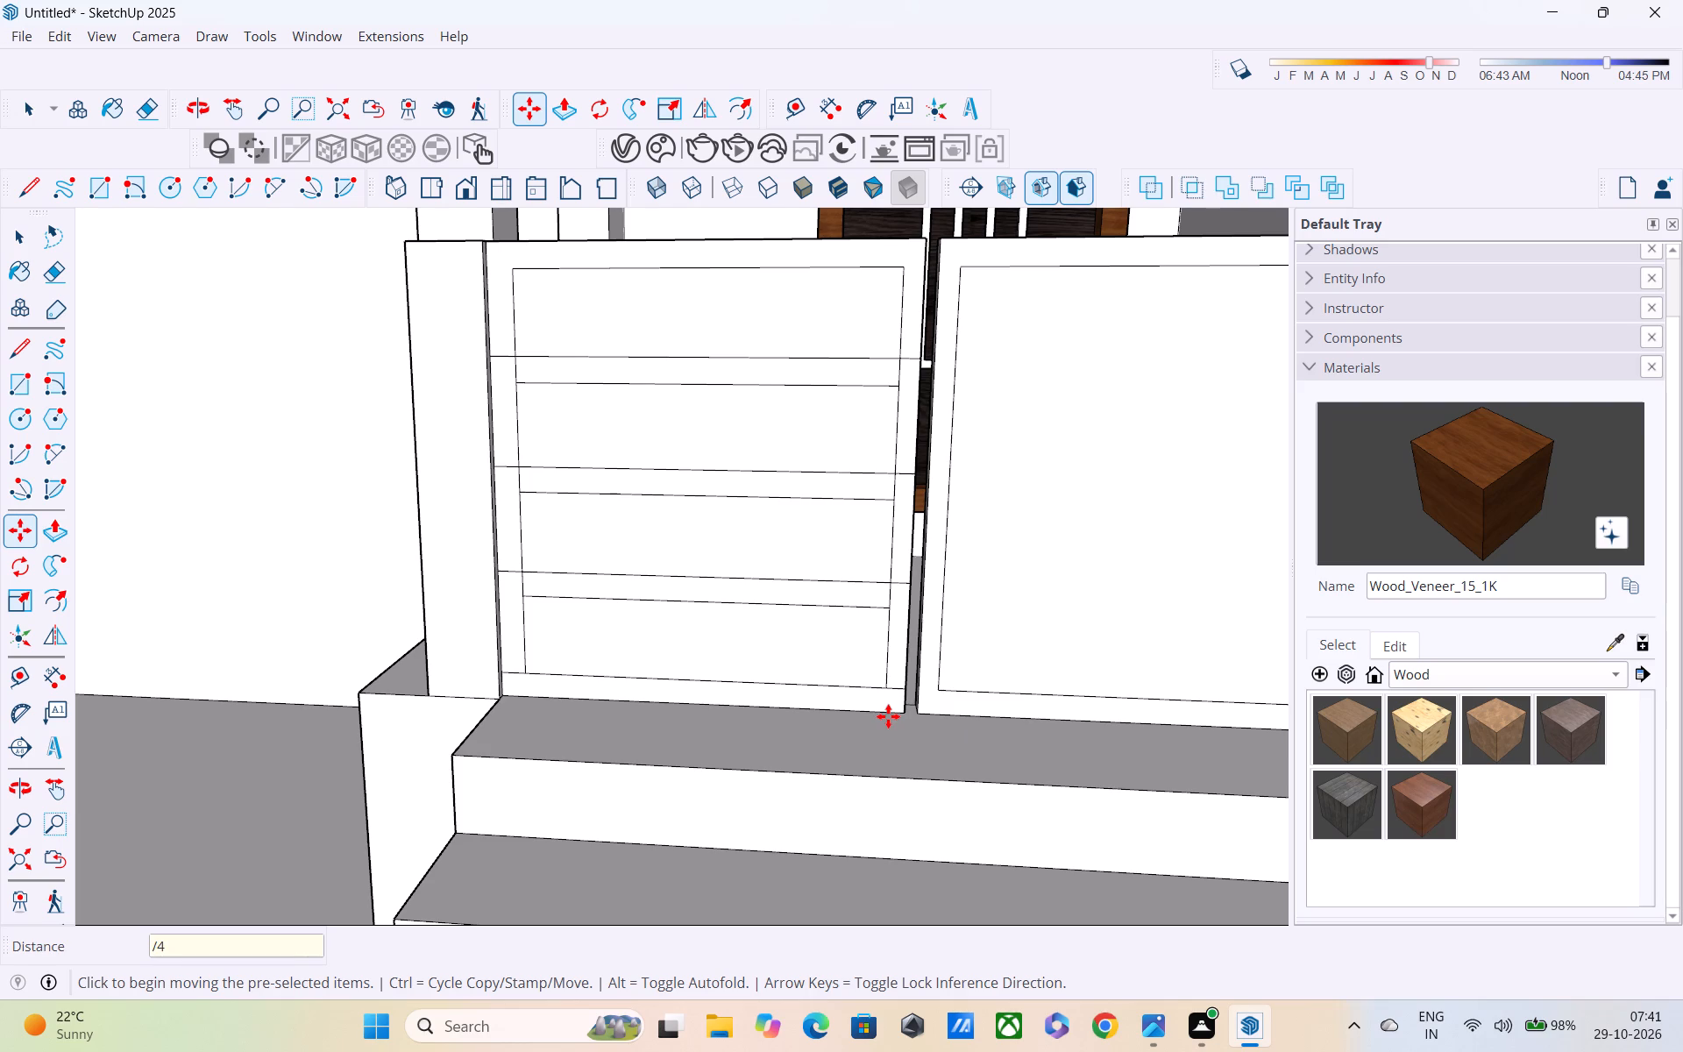
text(/5)
key(Return)
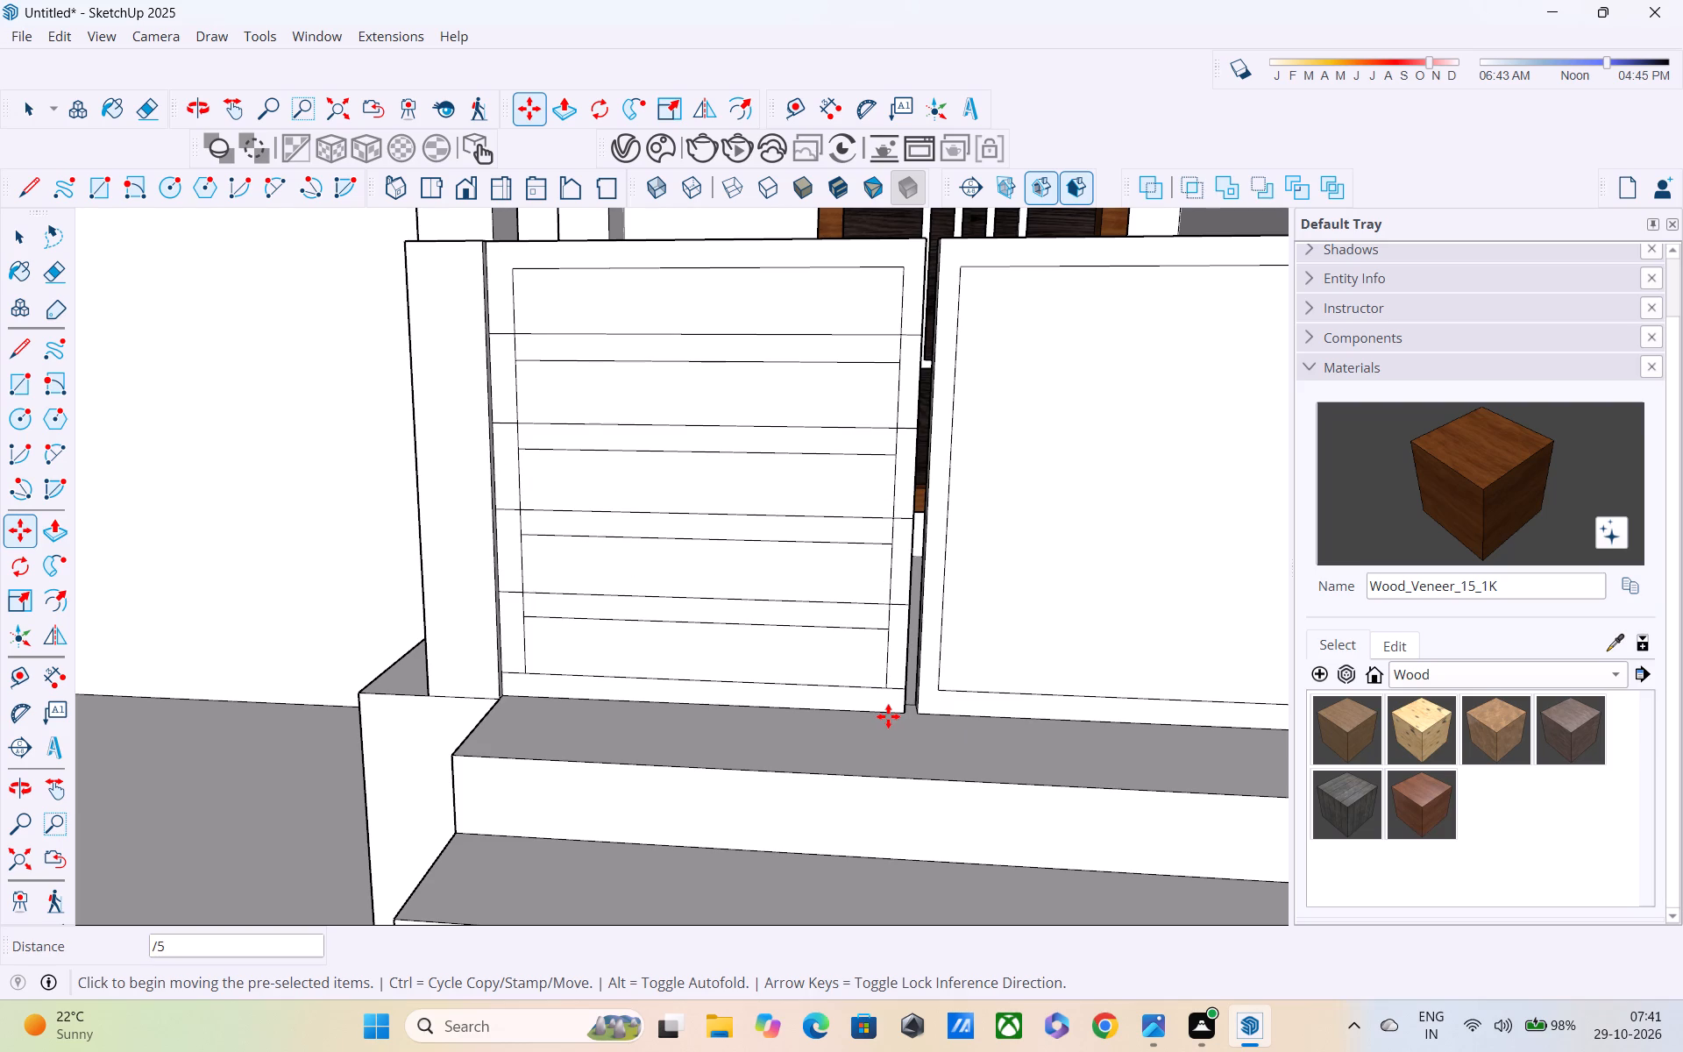
text(/6)
key(Return)
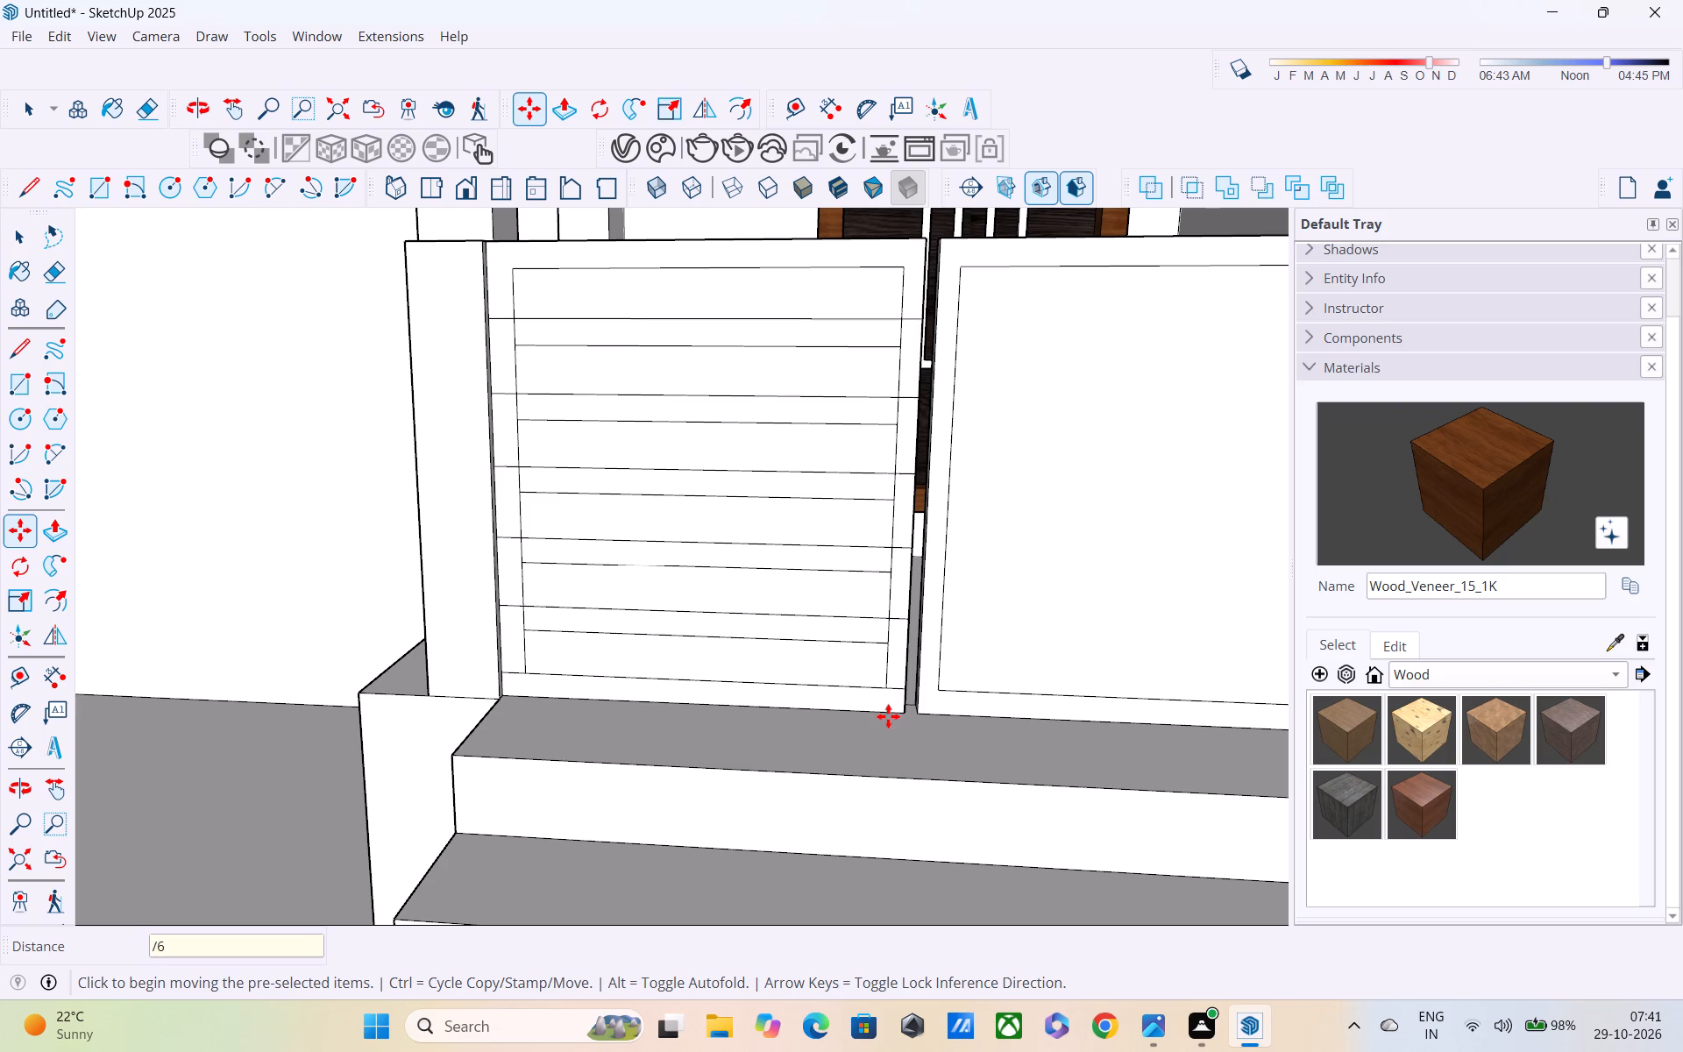
shift+middle_drag(888, 716, 722, 803)
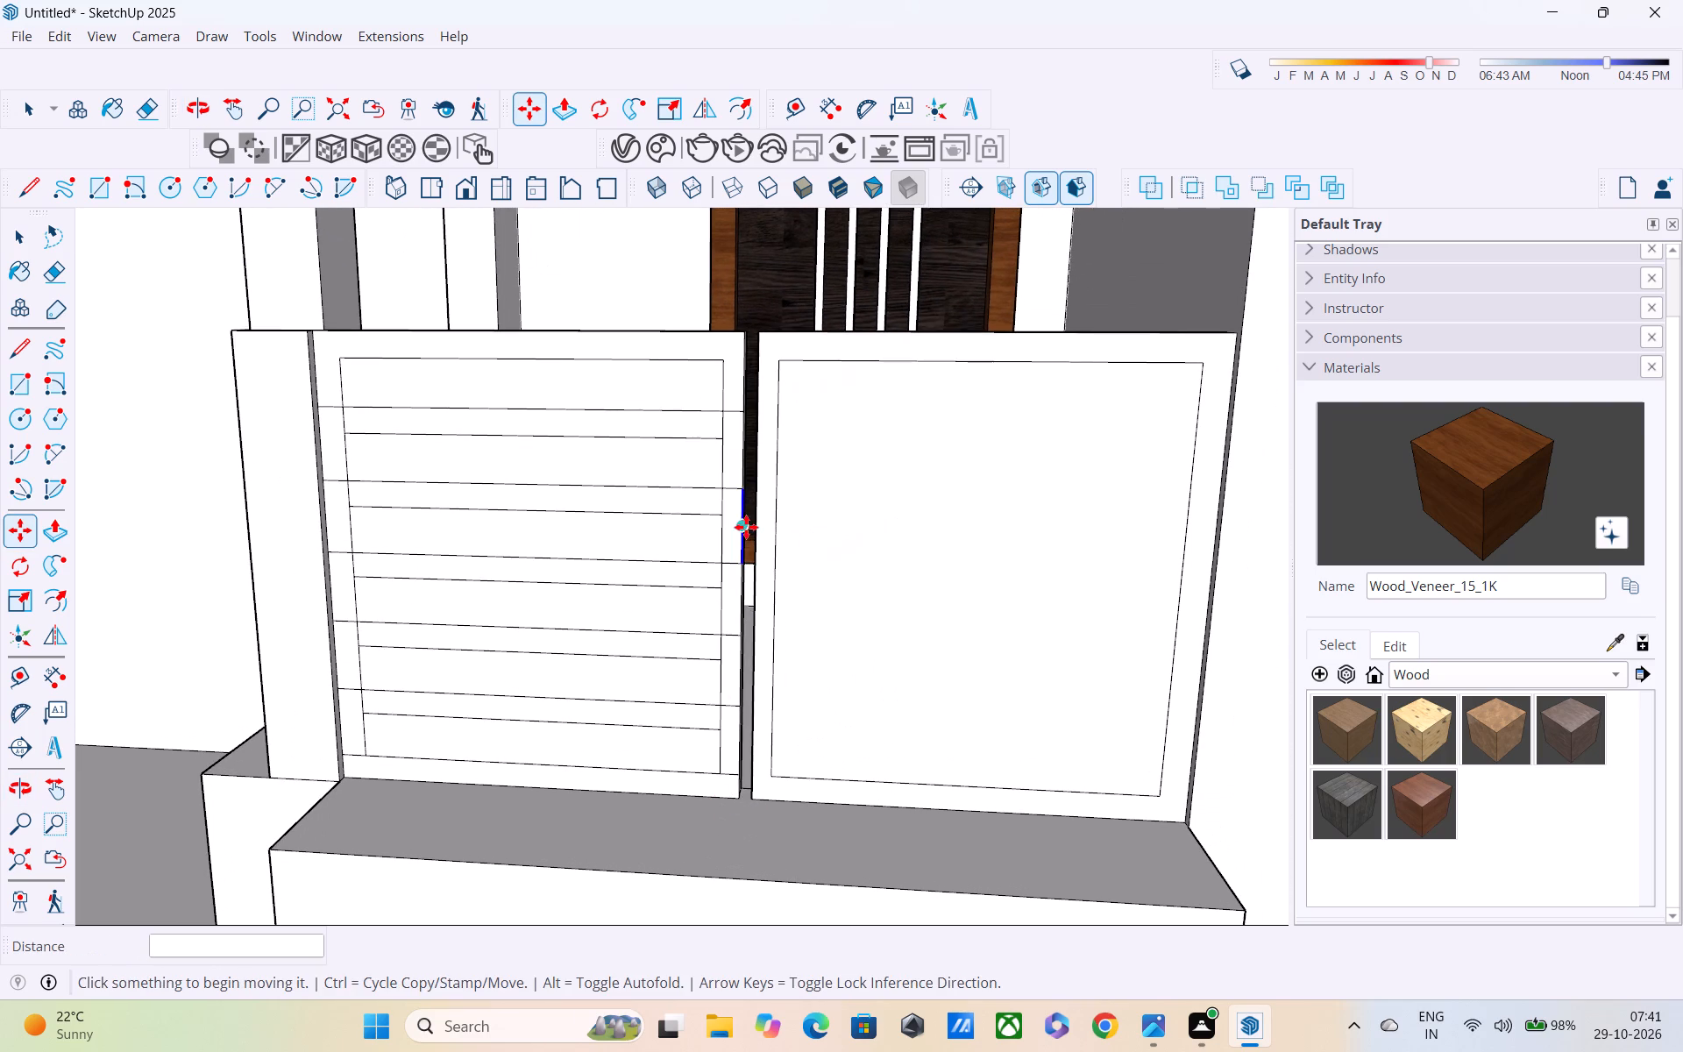
key(space)
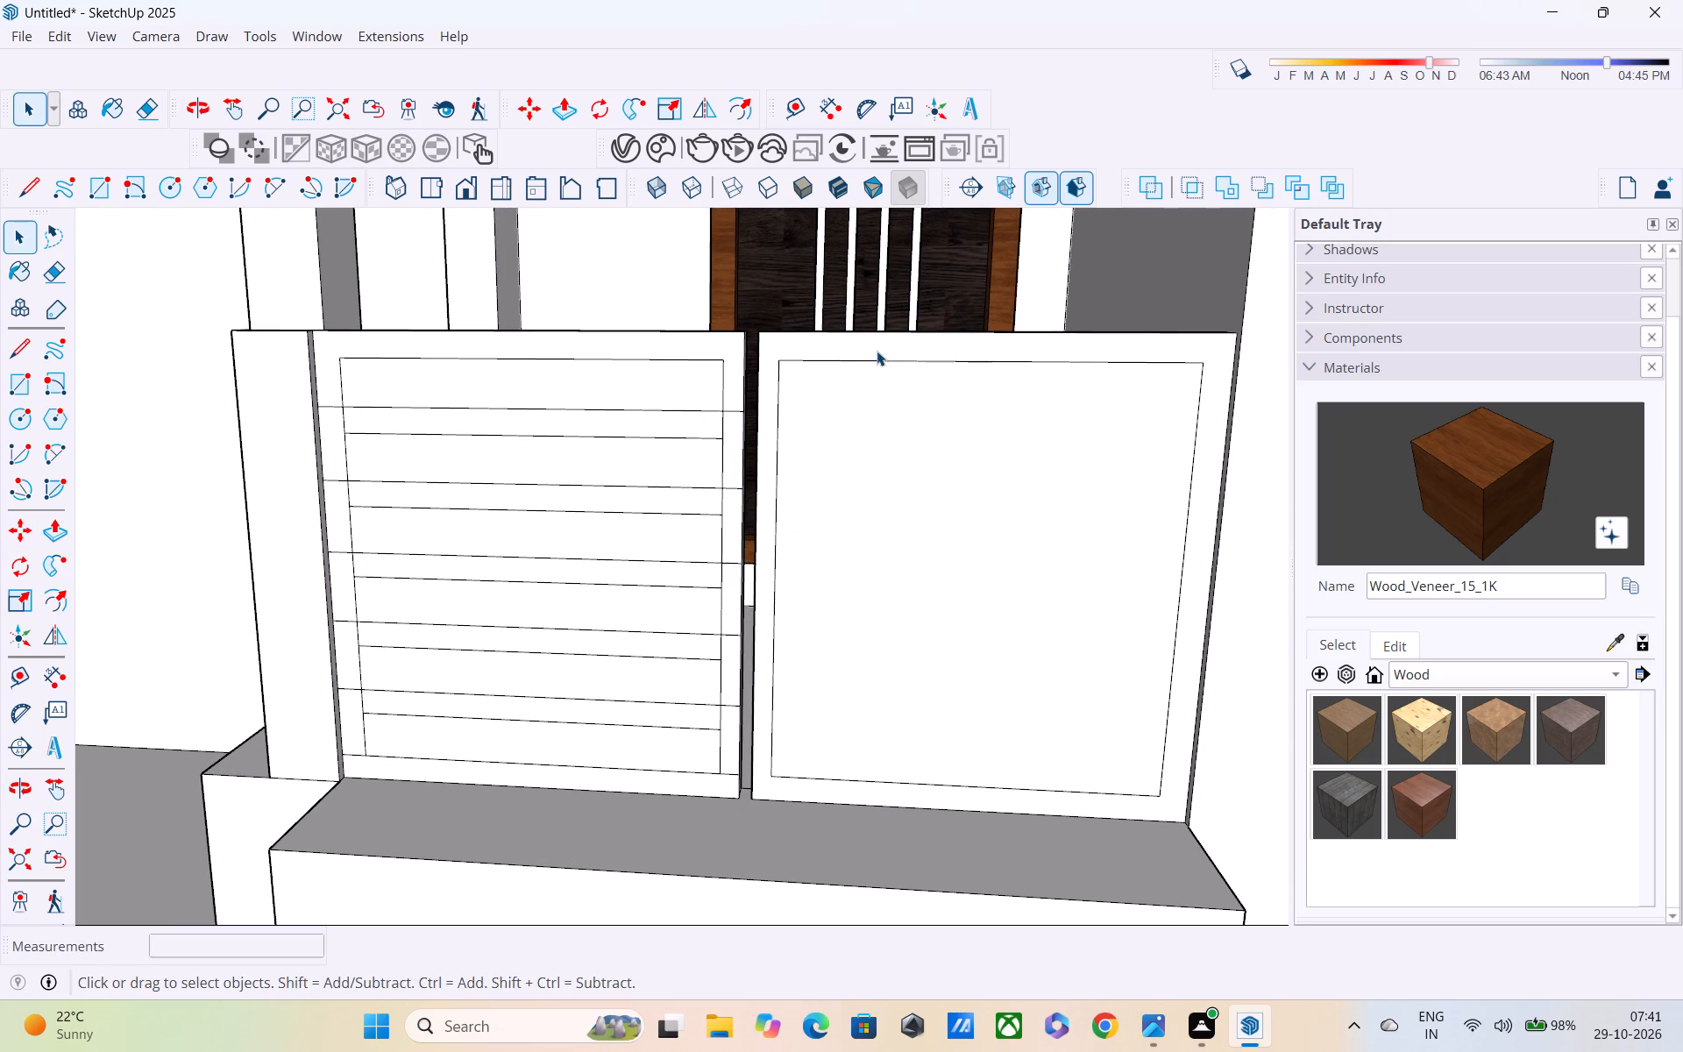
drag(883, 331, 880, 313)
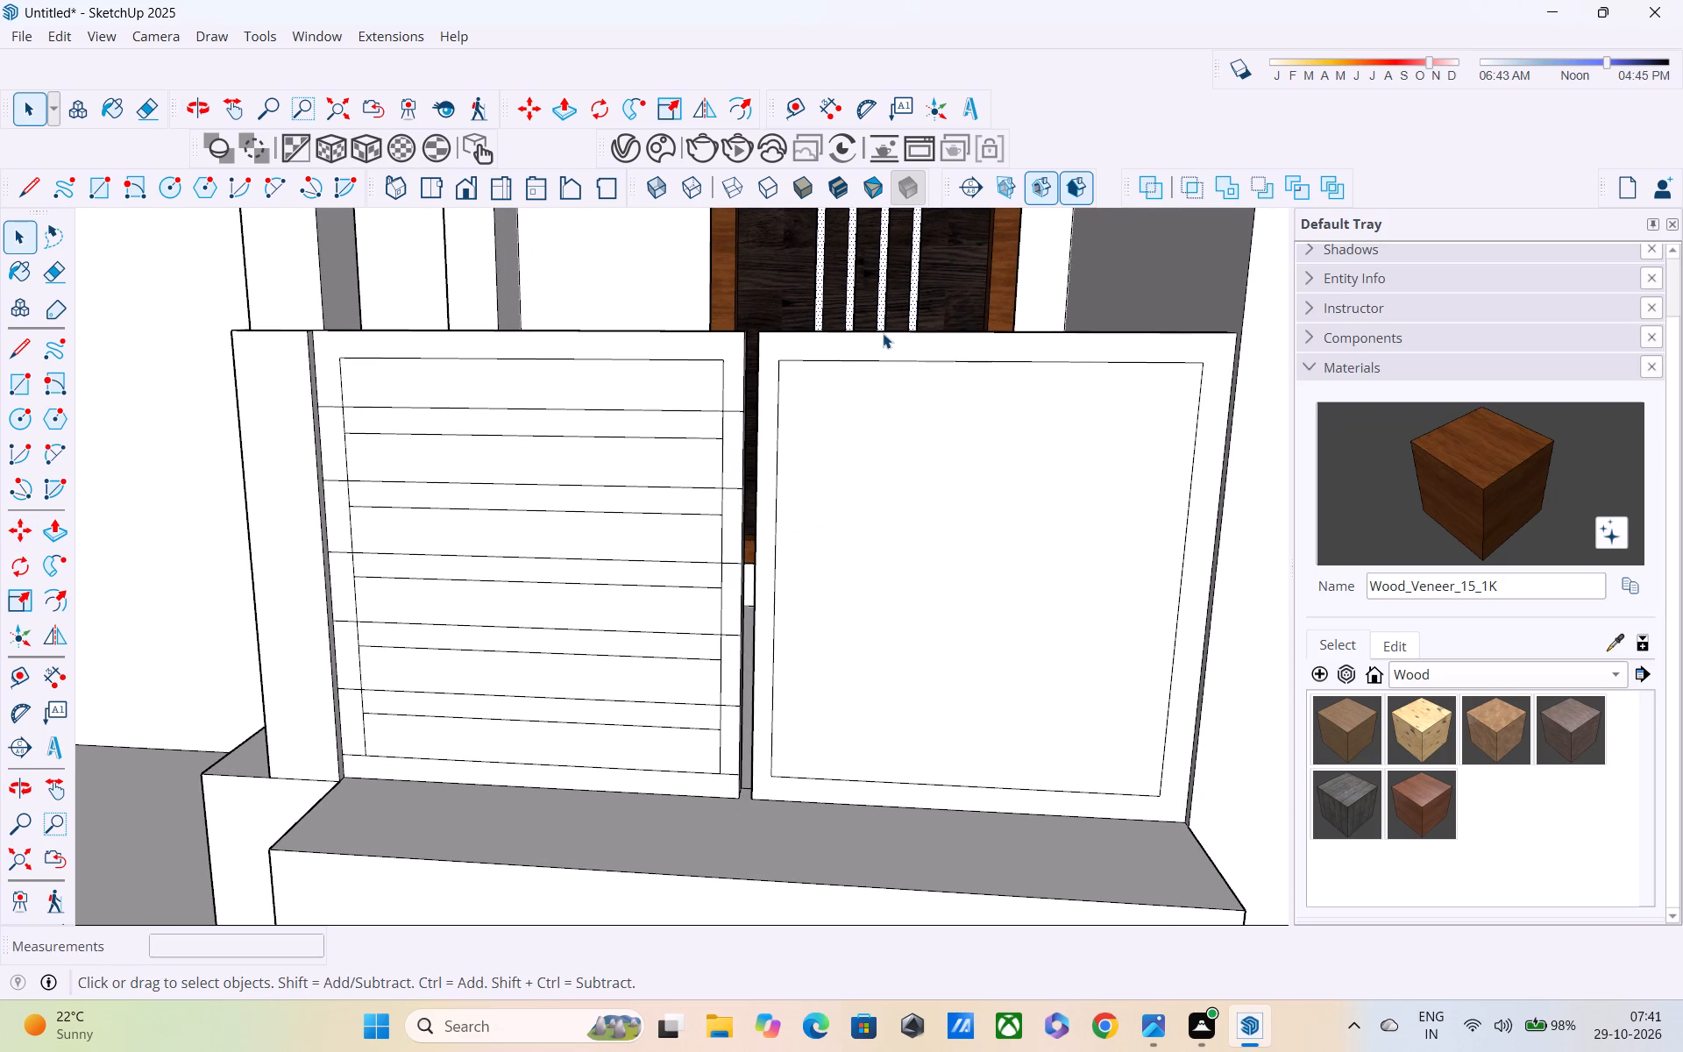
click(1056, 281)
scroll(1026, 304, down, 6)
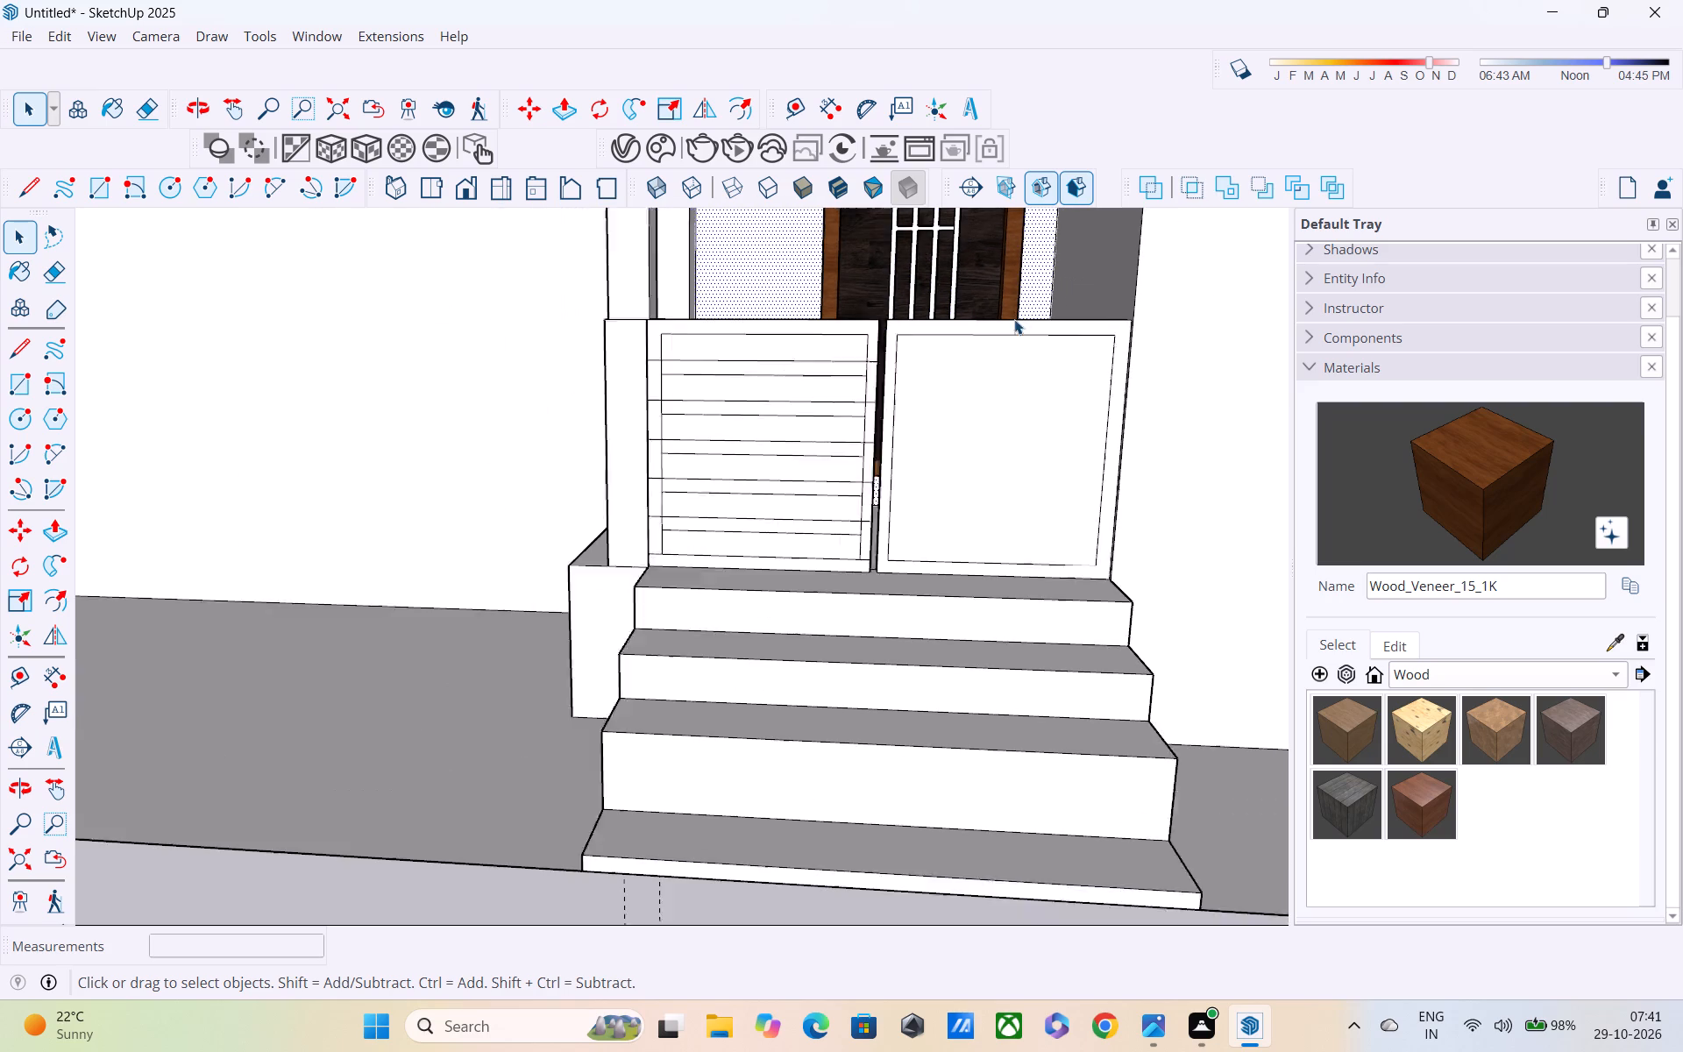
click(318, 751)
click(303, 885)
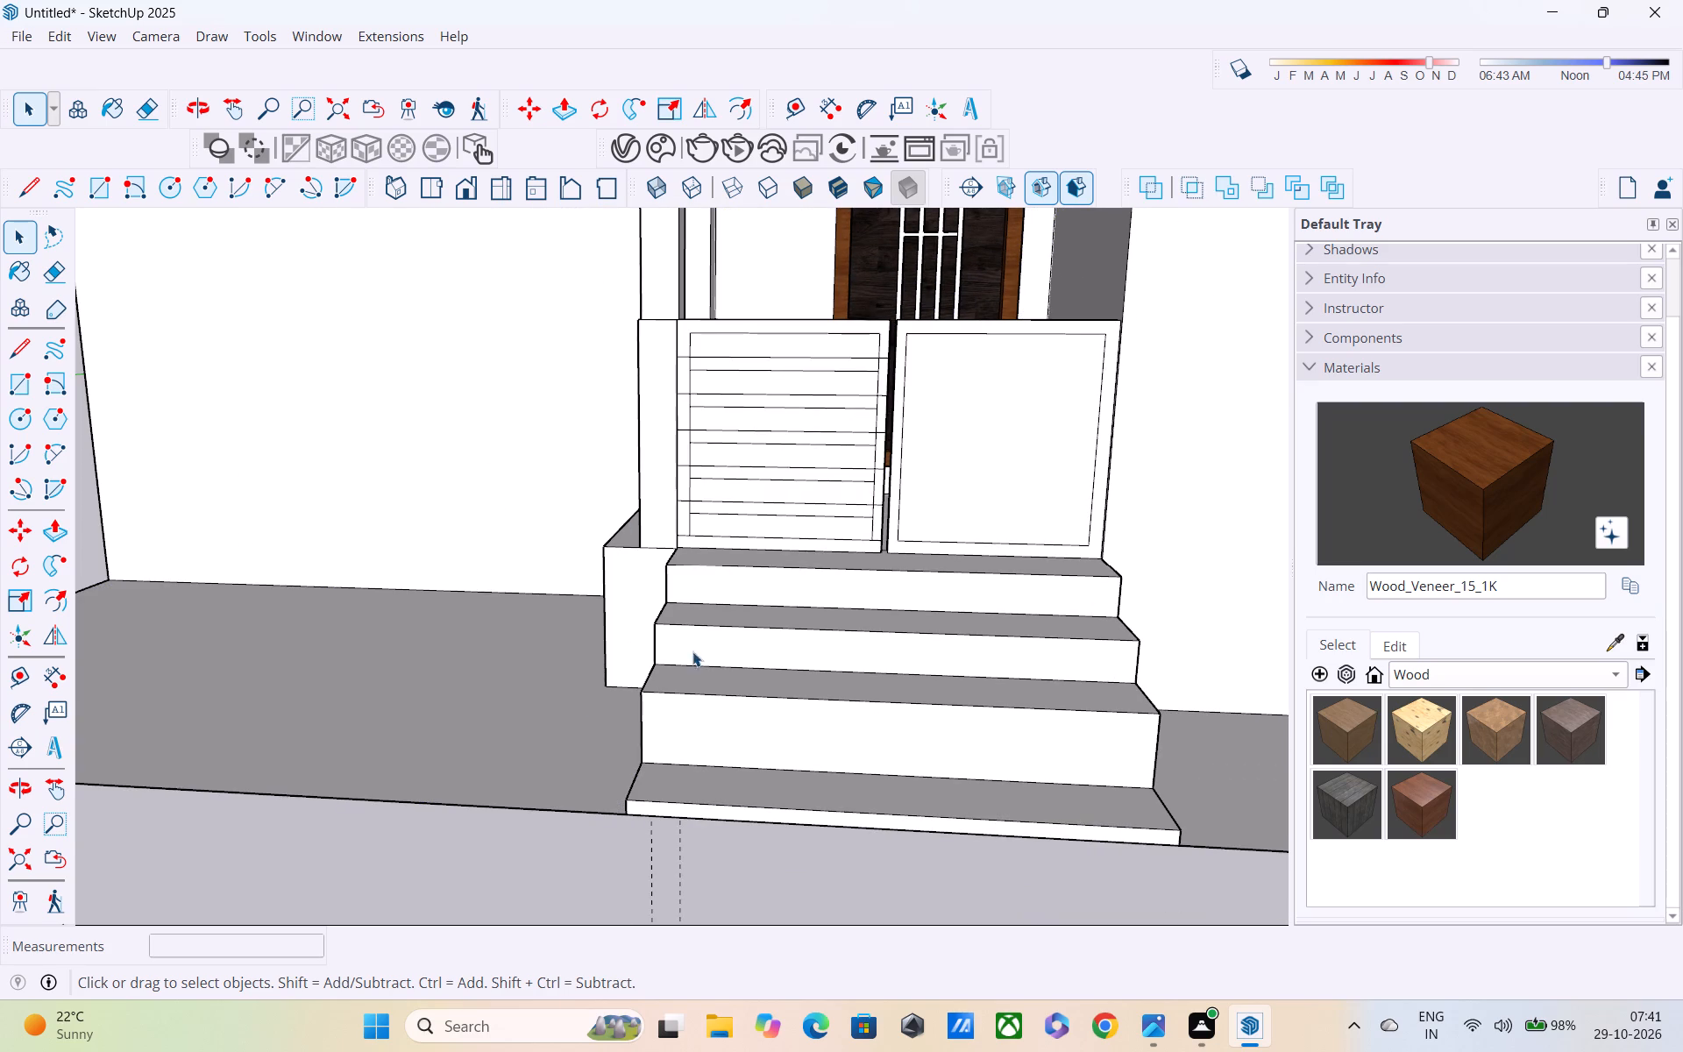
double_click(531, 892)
Copy the right gate half's top outer and inner frame edges 2' 10" straight down and divide the copies into 6 equal intervals.
scroll(967, 394, up, 4)
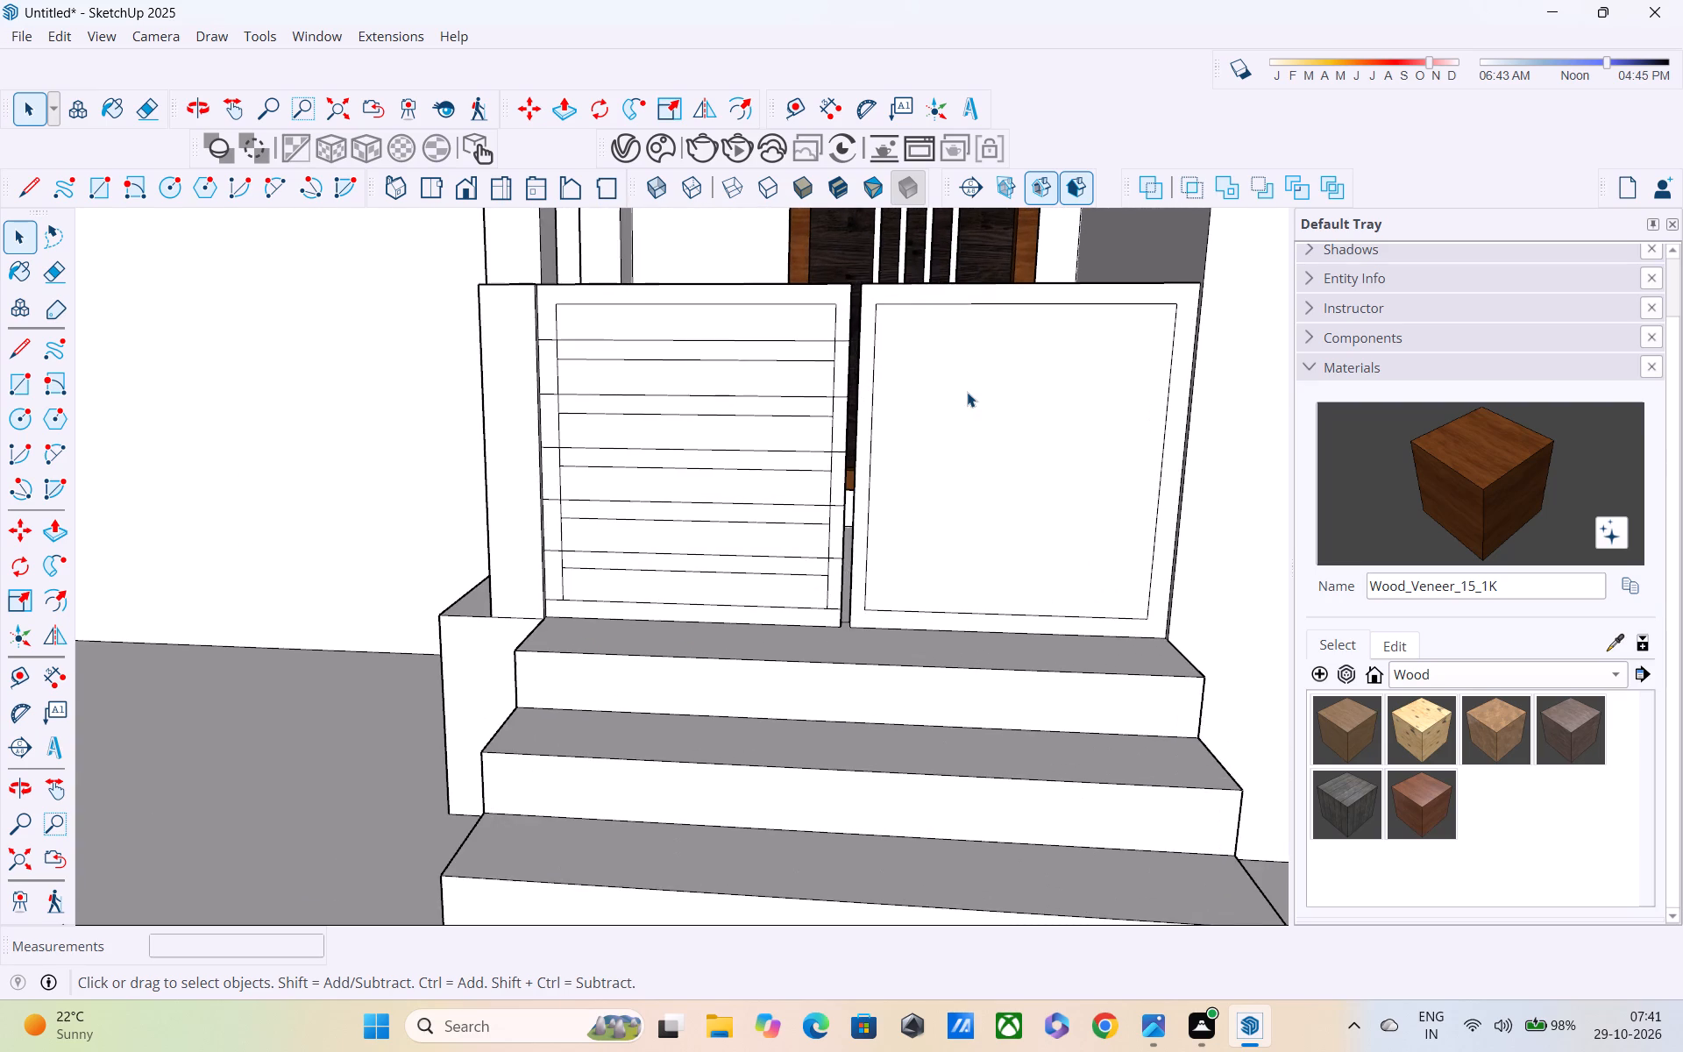
shift+middle_drag(967, 393, 958, 628)
scroll(971, 563, up, 3)
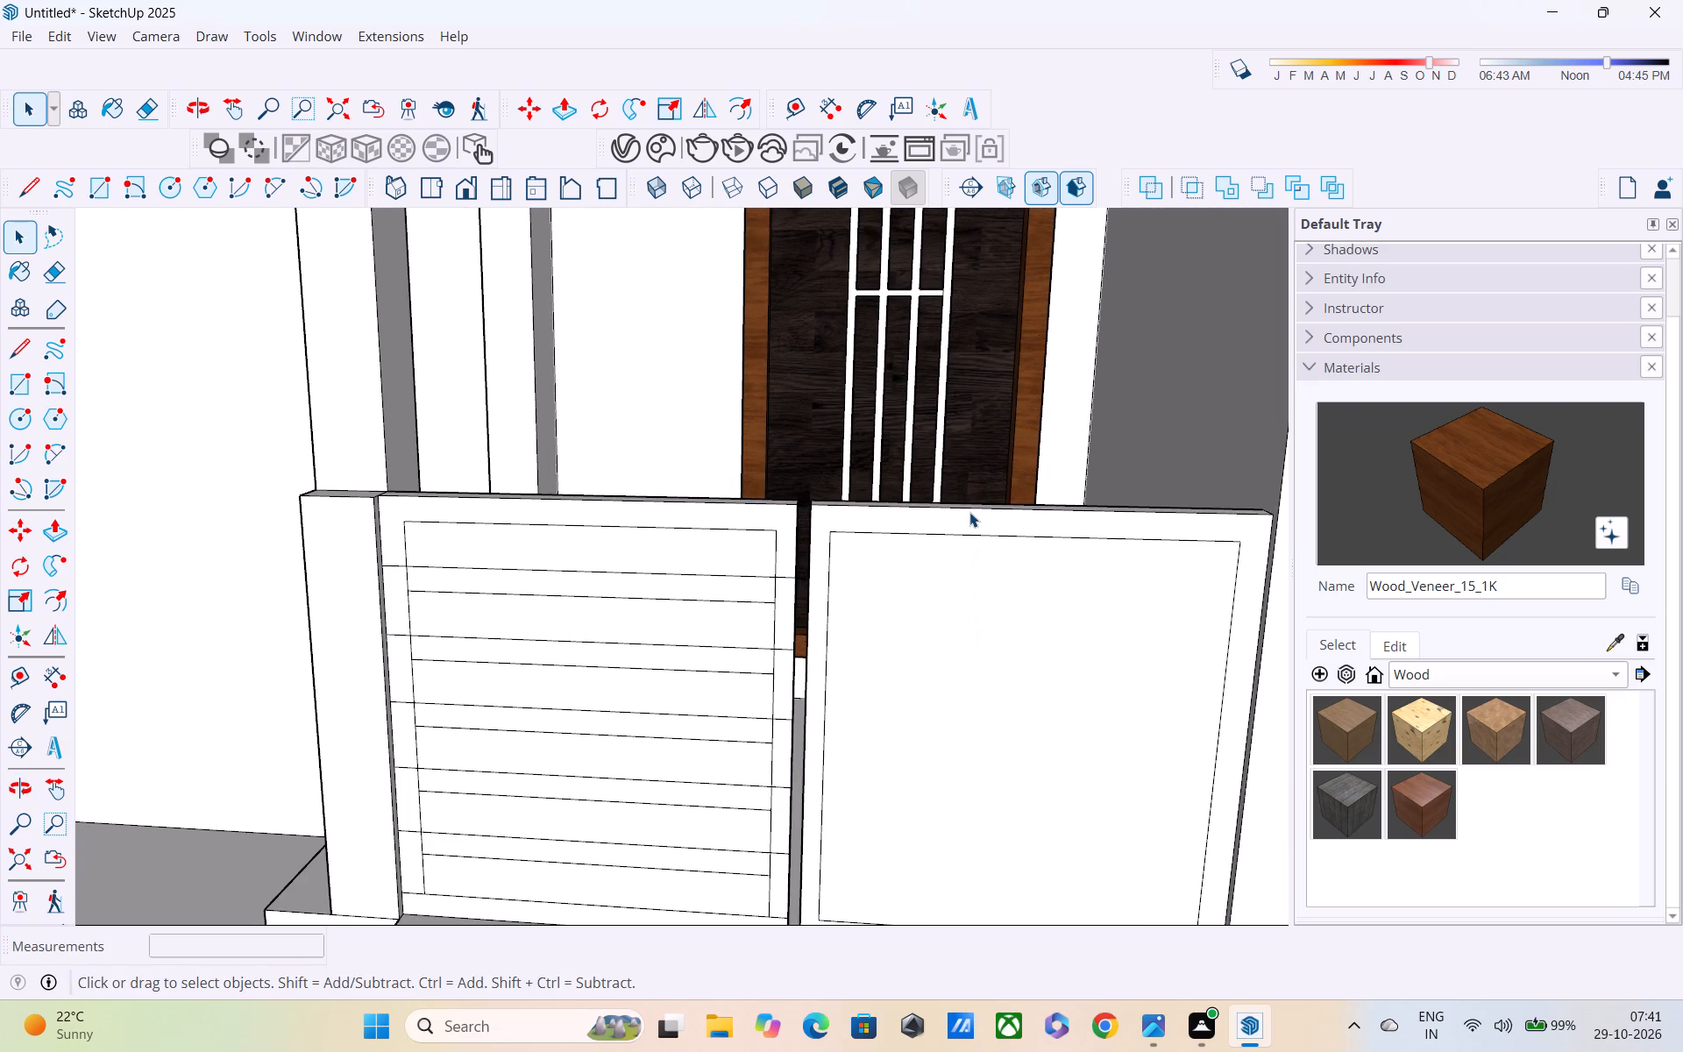
click(969, 508)
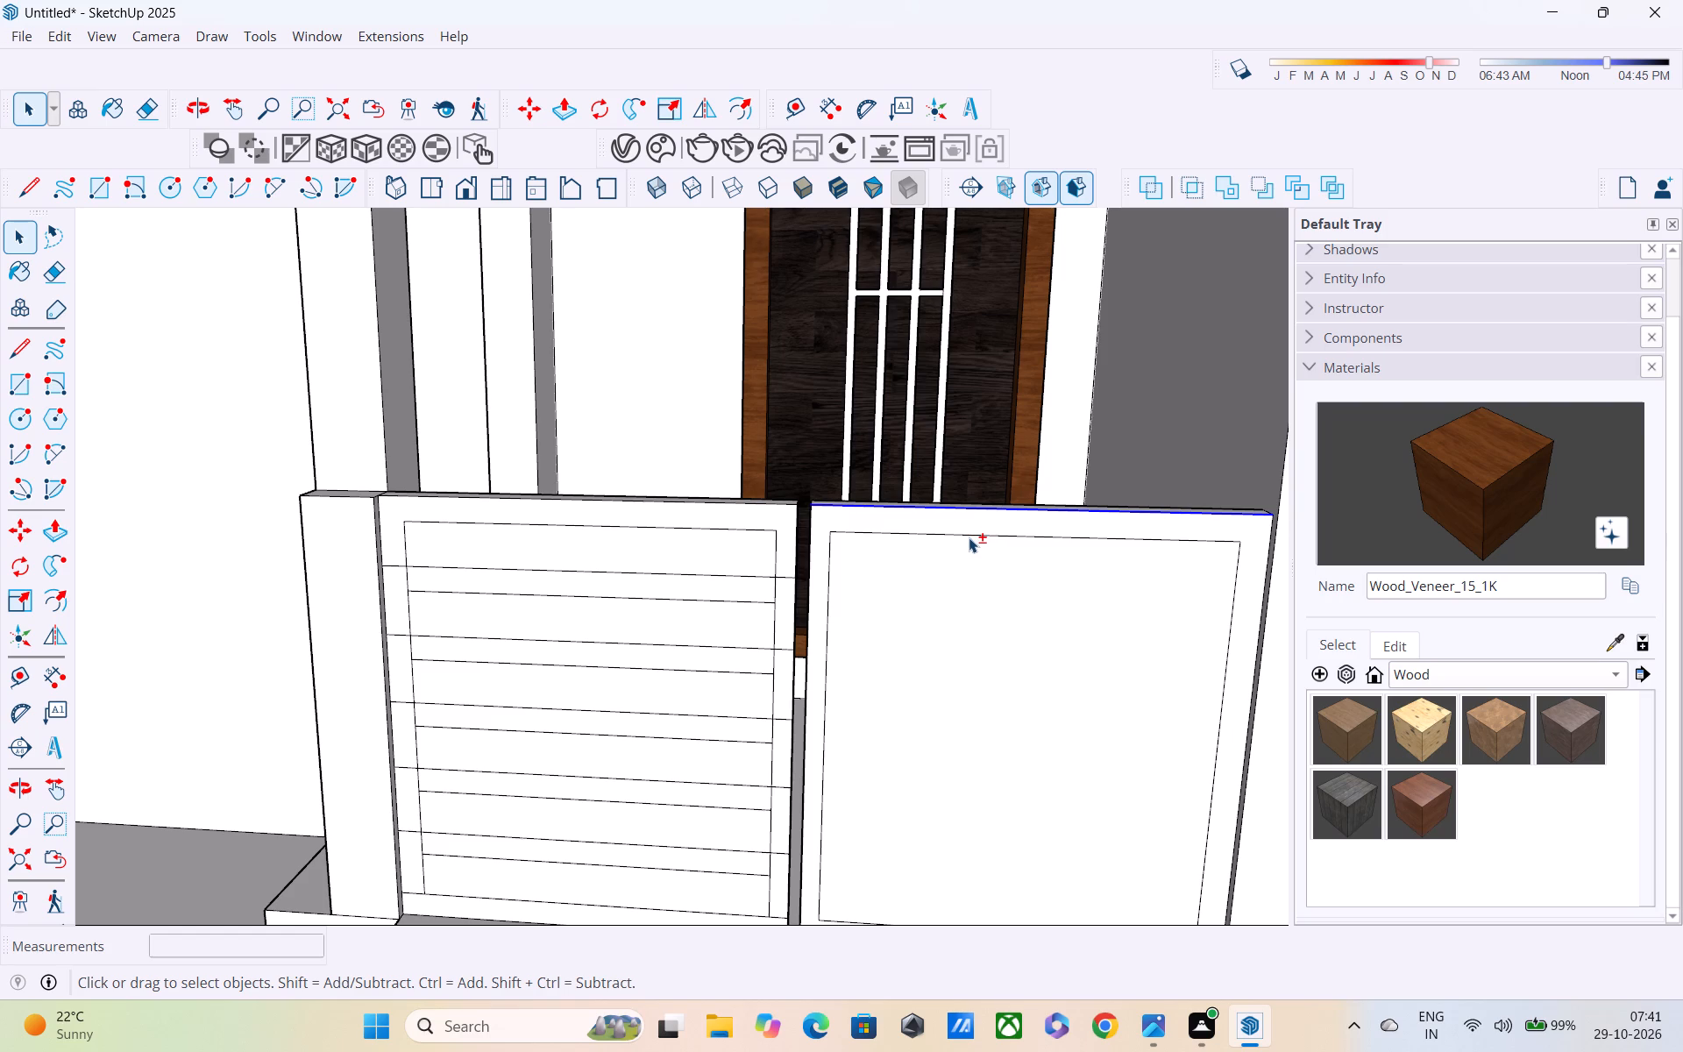
shift+click(969, 537)
key(m)
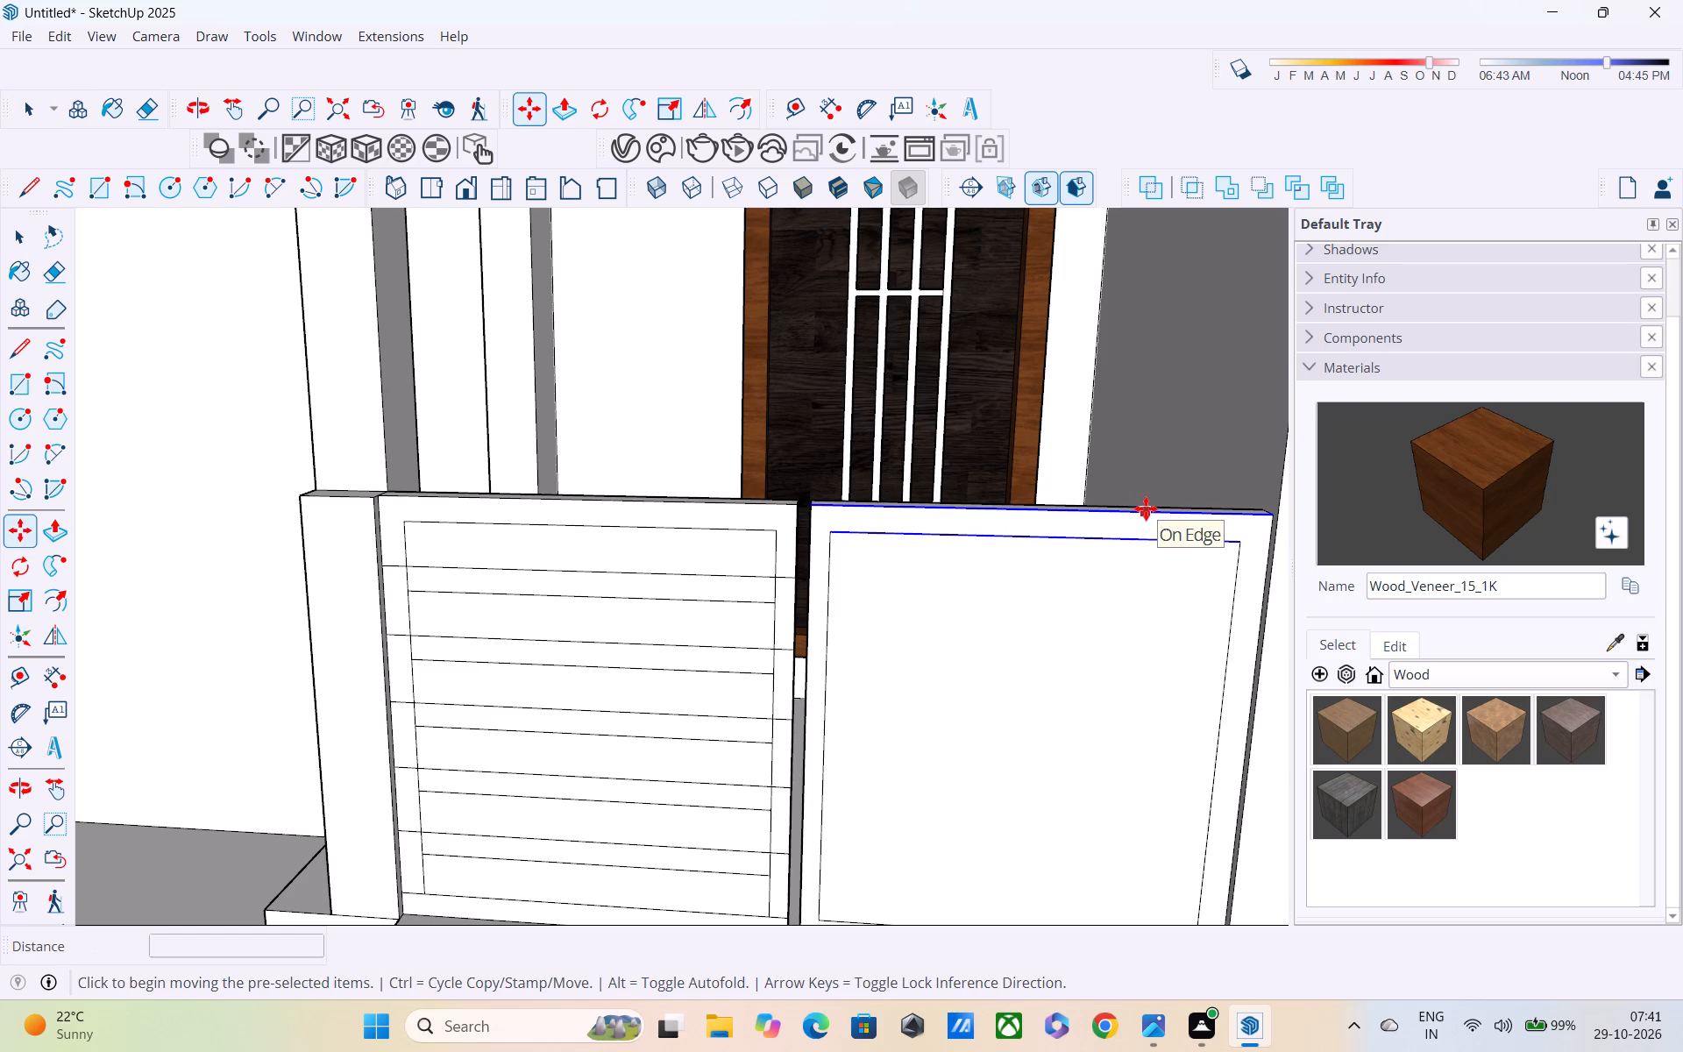
middle_drag(1146, 513, 896, 417)
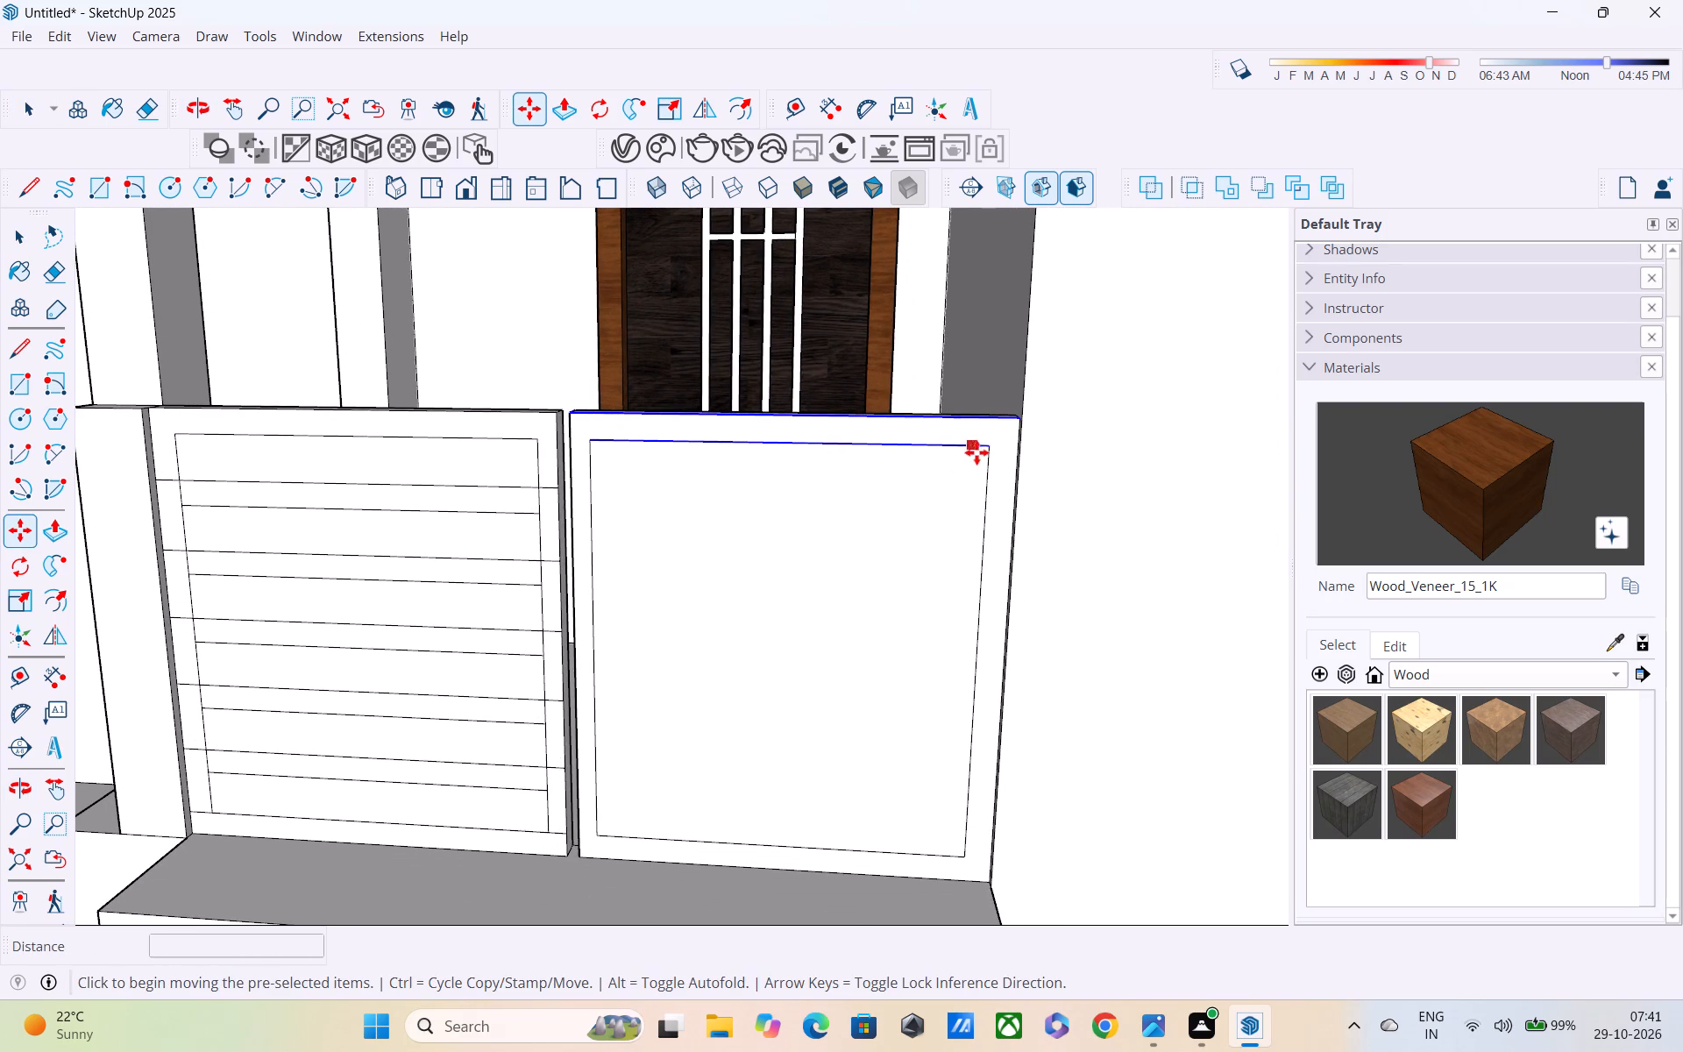
click(990, 449)
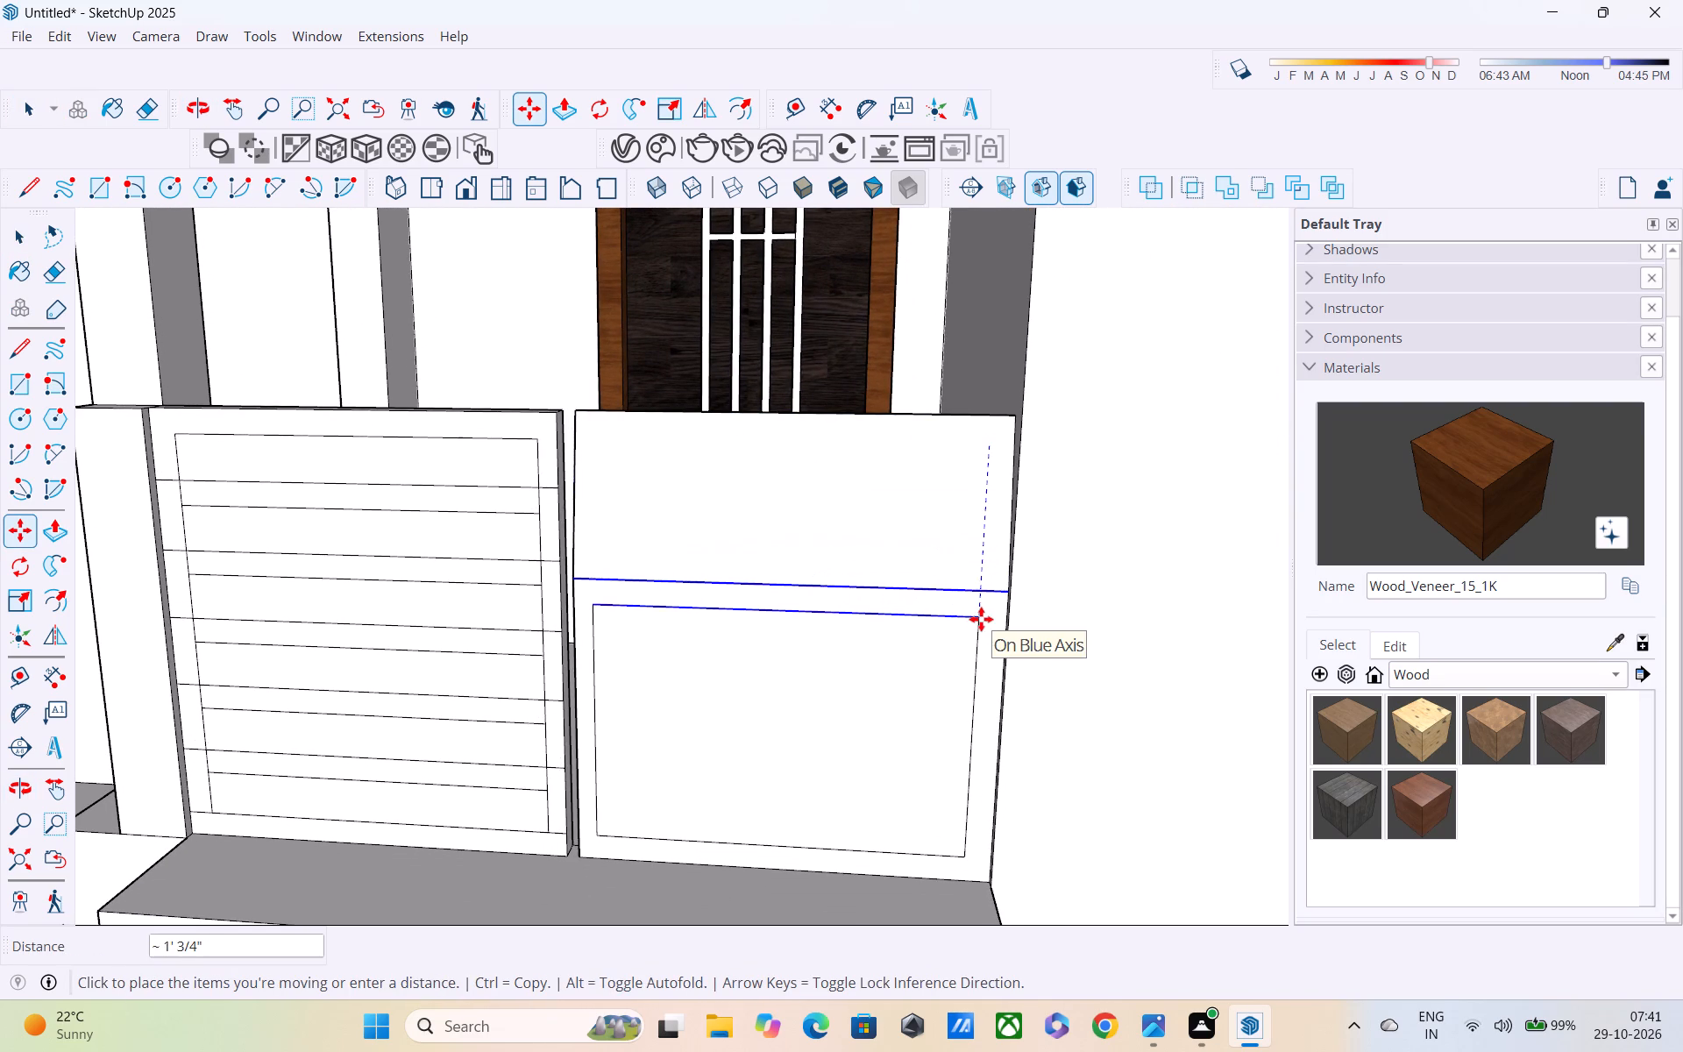
click(968, 880)
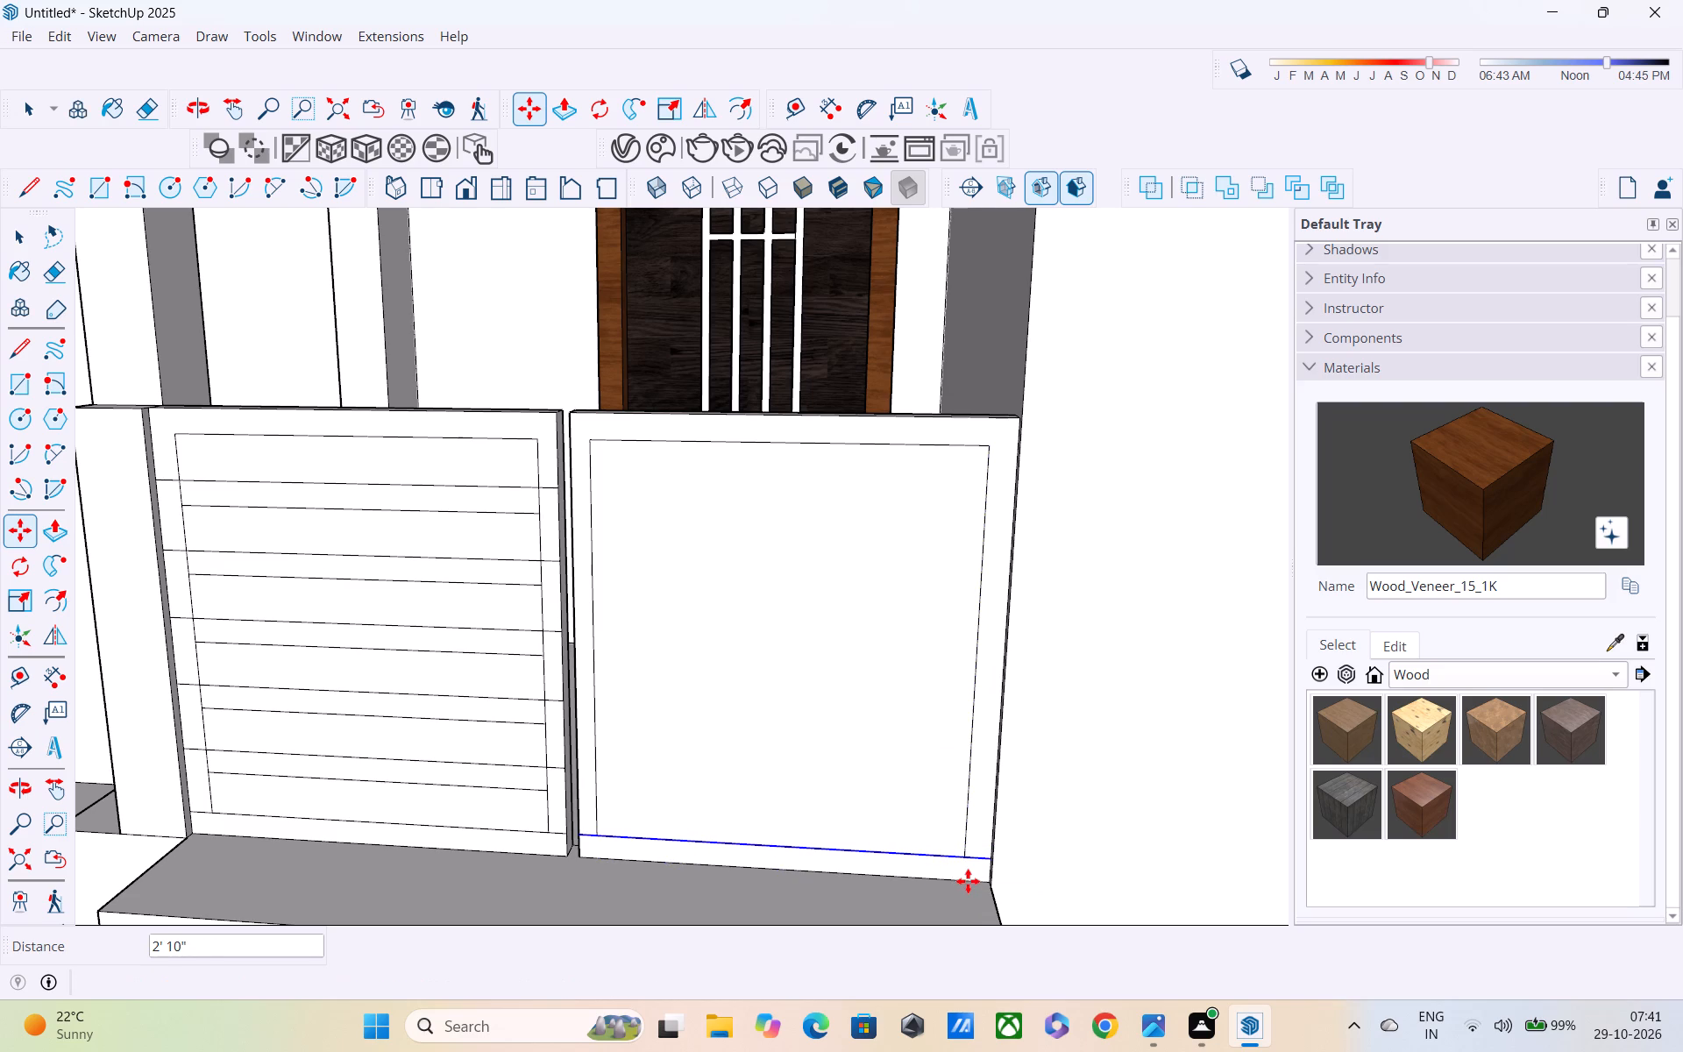
text(/6)
key(6)
key(BackSpace)
key(Return)
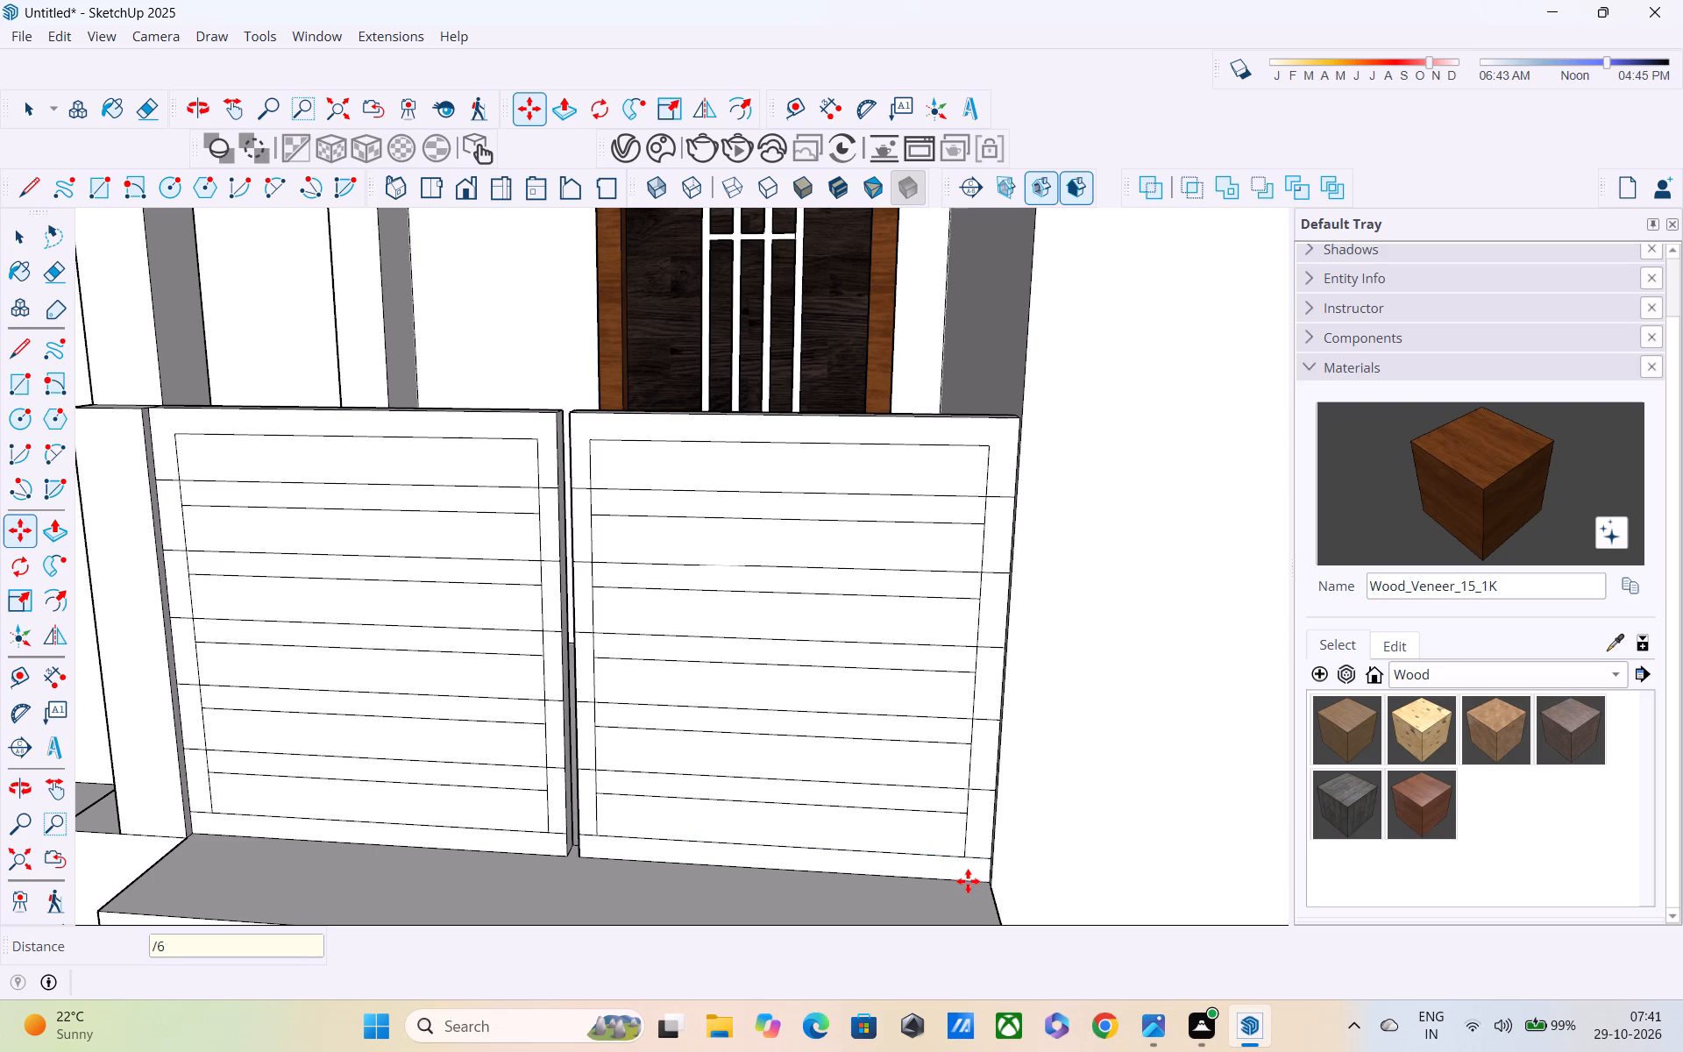
key(space)
Erase the short slat-line extensions crossing the right gate half's vertical frame member beside the central gap, down to the bottom corner.
middle_drag(790, 700, 1217, 666)
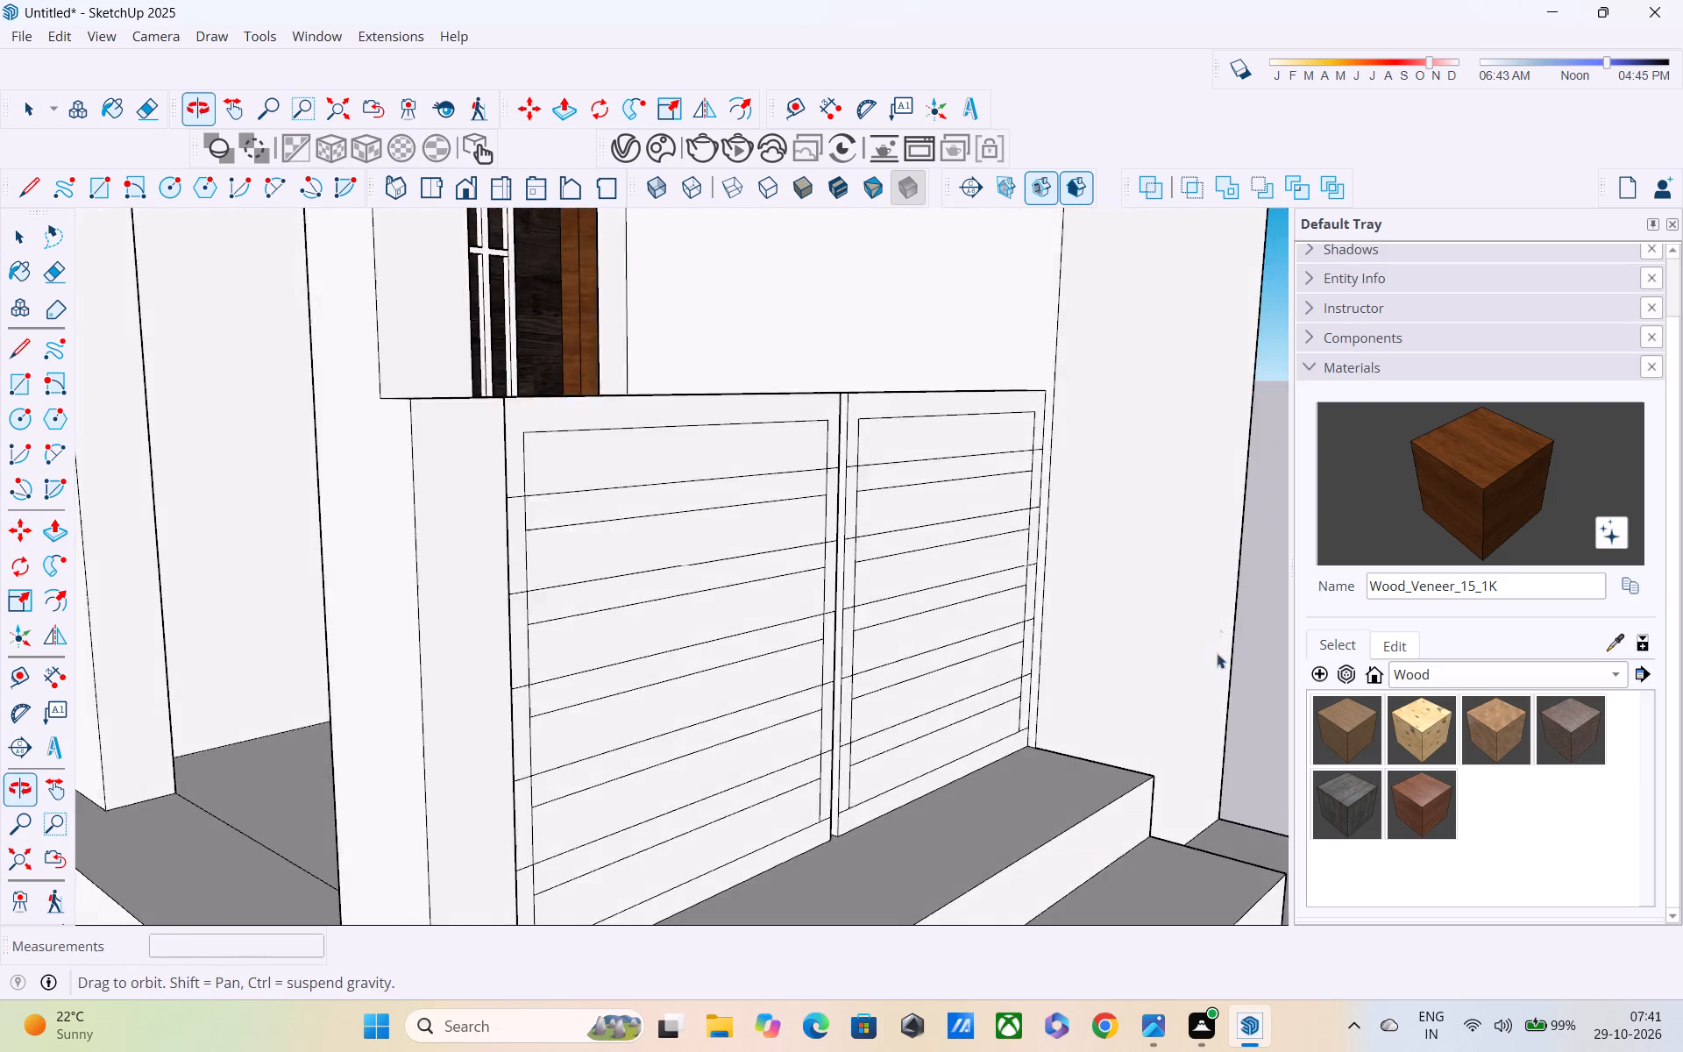
scroll(996, 541, up, 3)
middle_drag(960, 567, 834, 589)
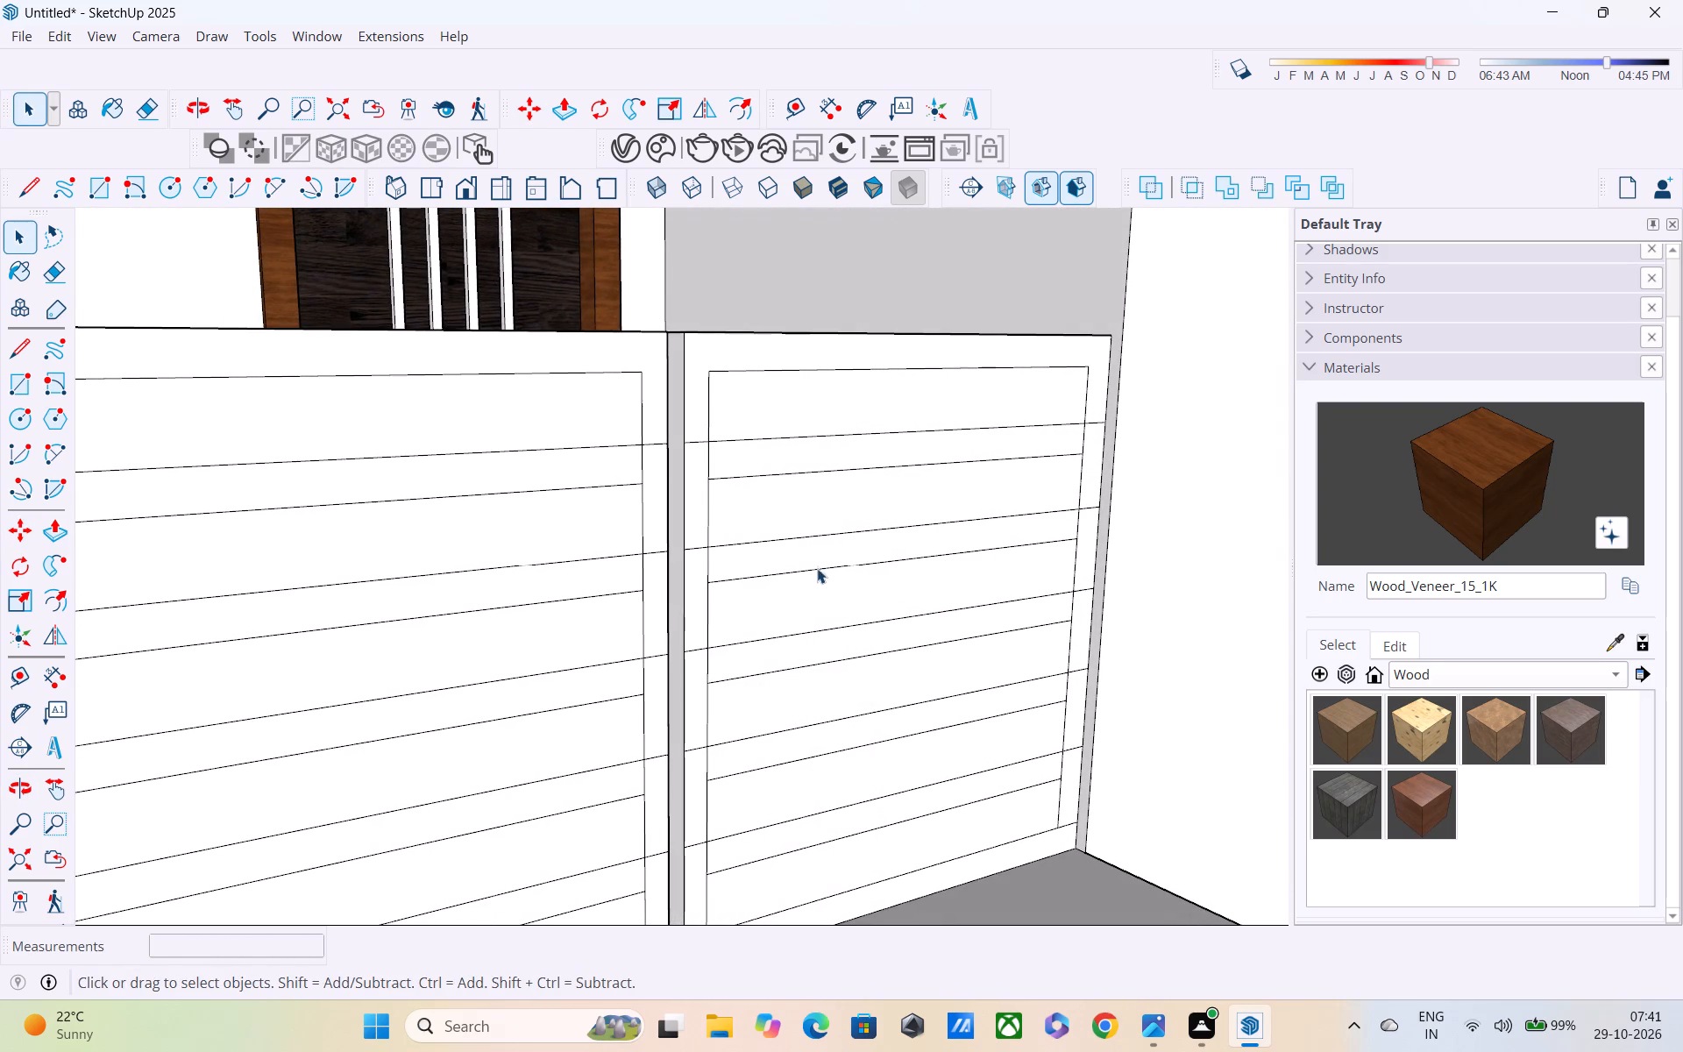
key(e)
scroll(762, 419, up, 4)
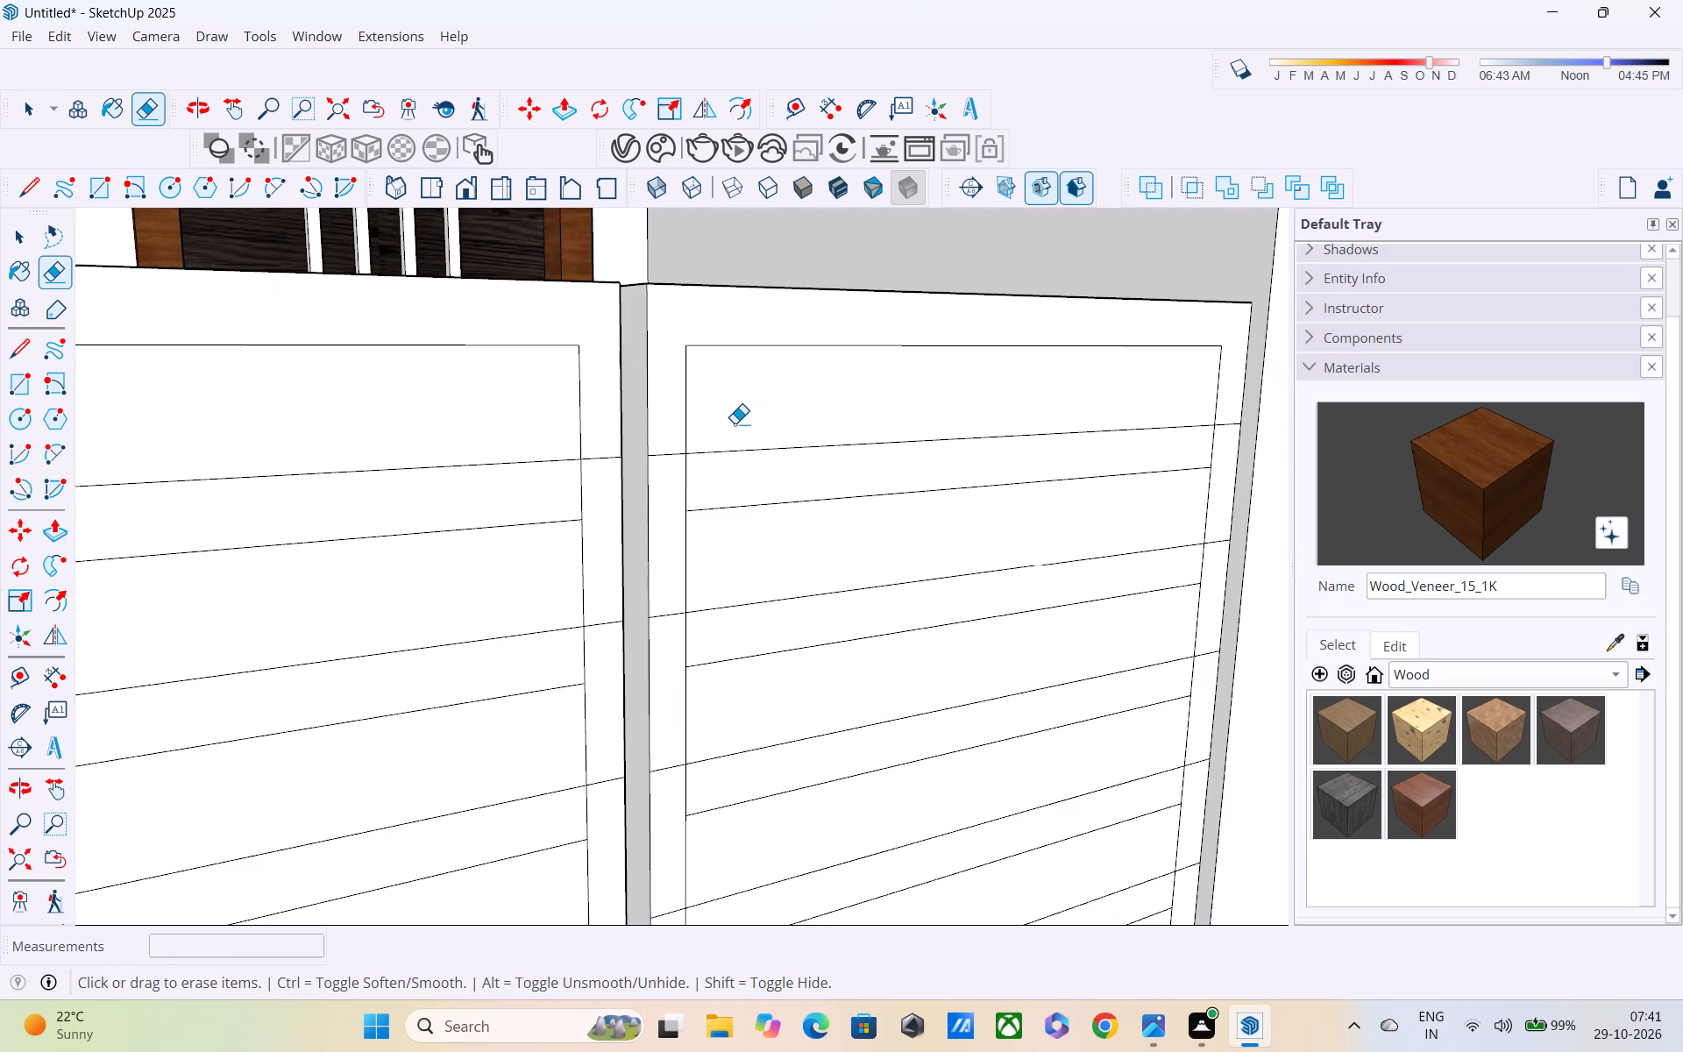
scroll(735, 424, up, 1)
shift+middle_drag(735, 426, 948, 316)
drag(879, 325, 881, 430)
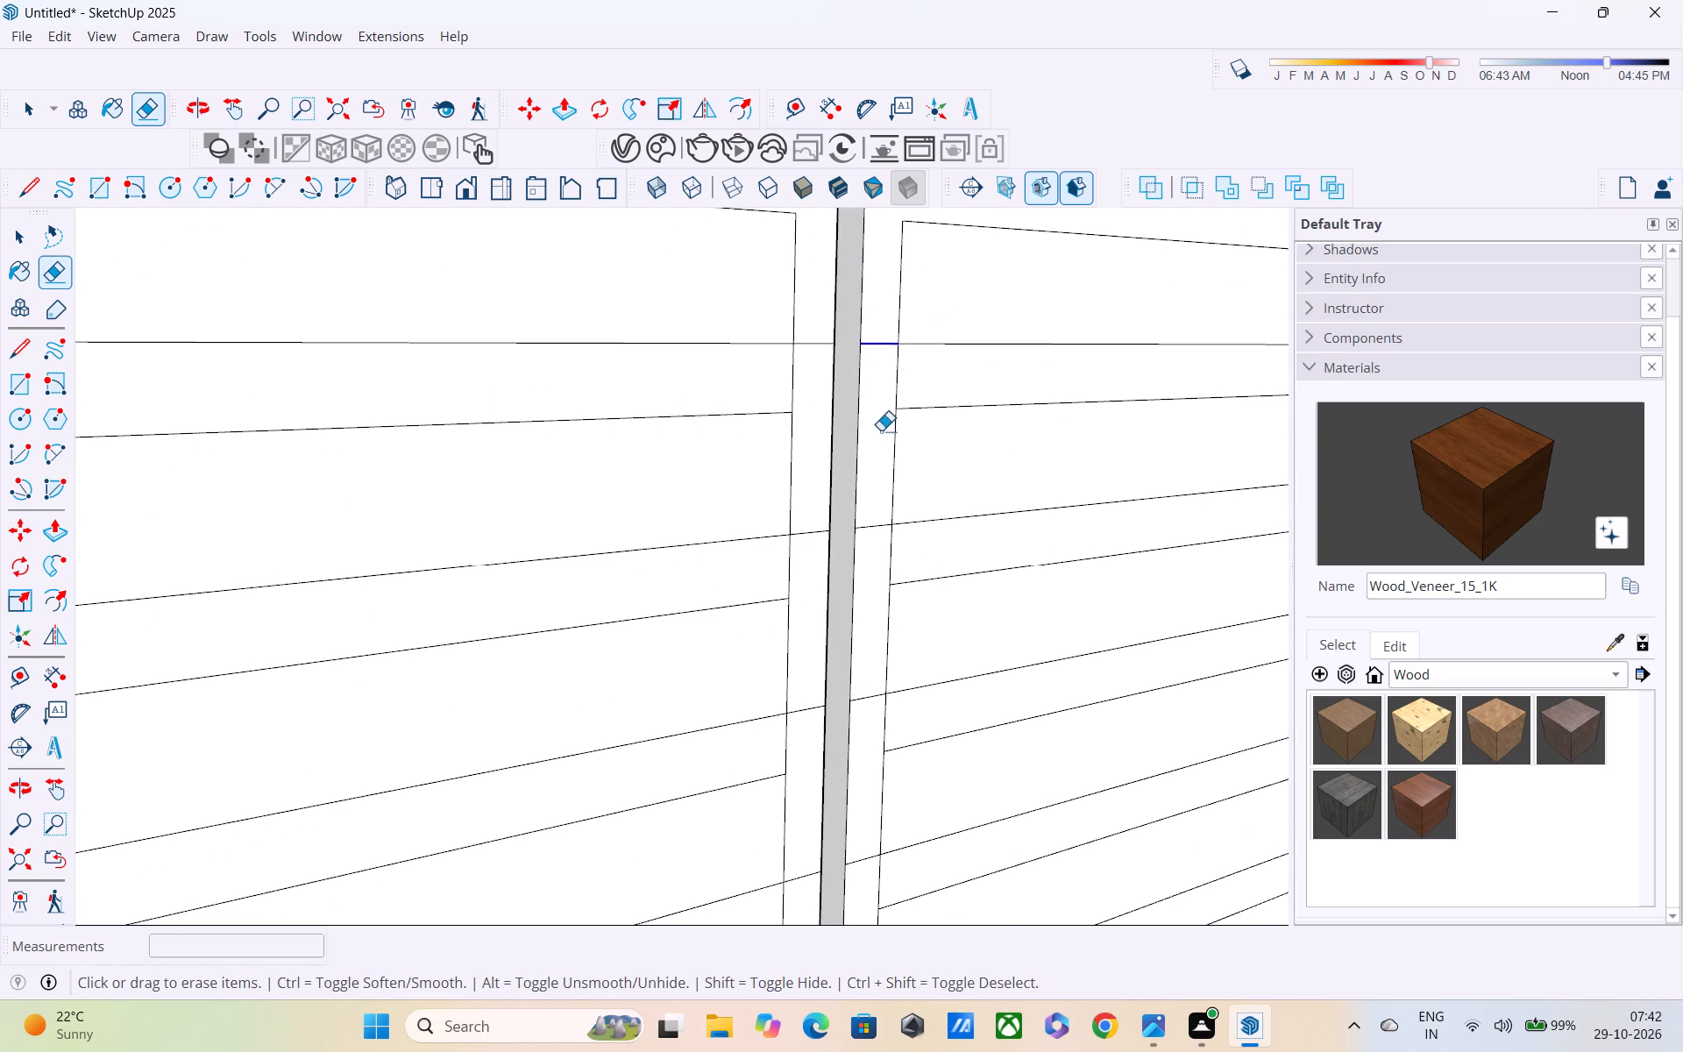
drag(881, 430, 868, 928)
scroll(847, 701, down, 3)
middle_drag(841, 693, 841, 691)
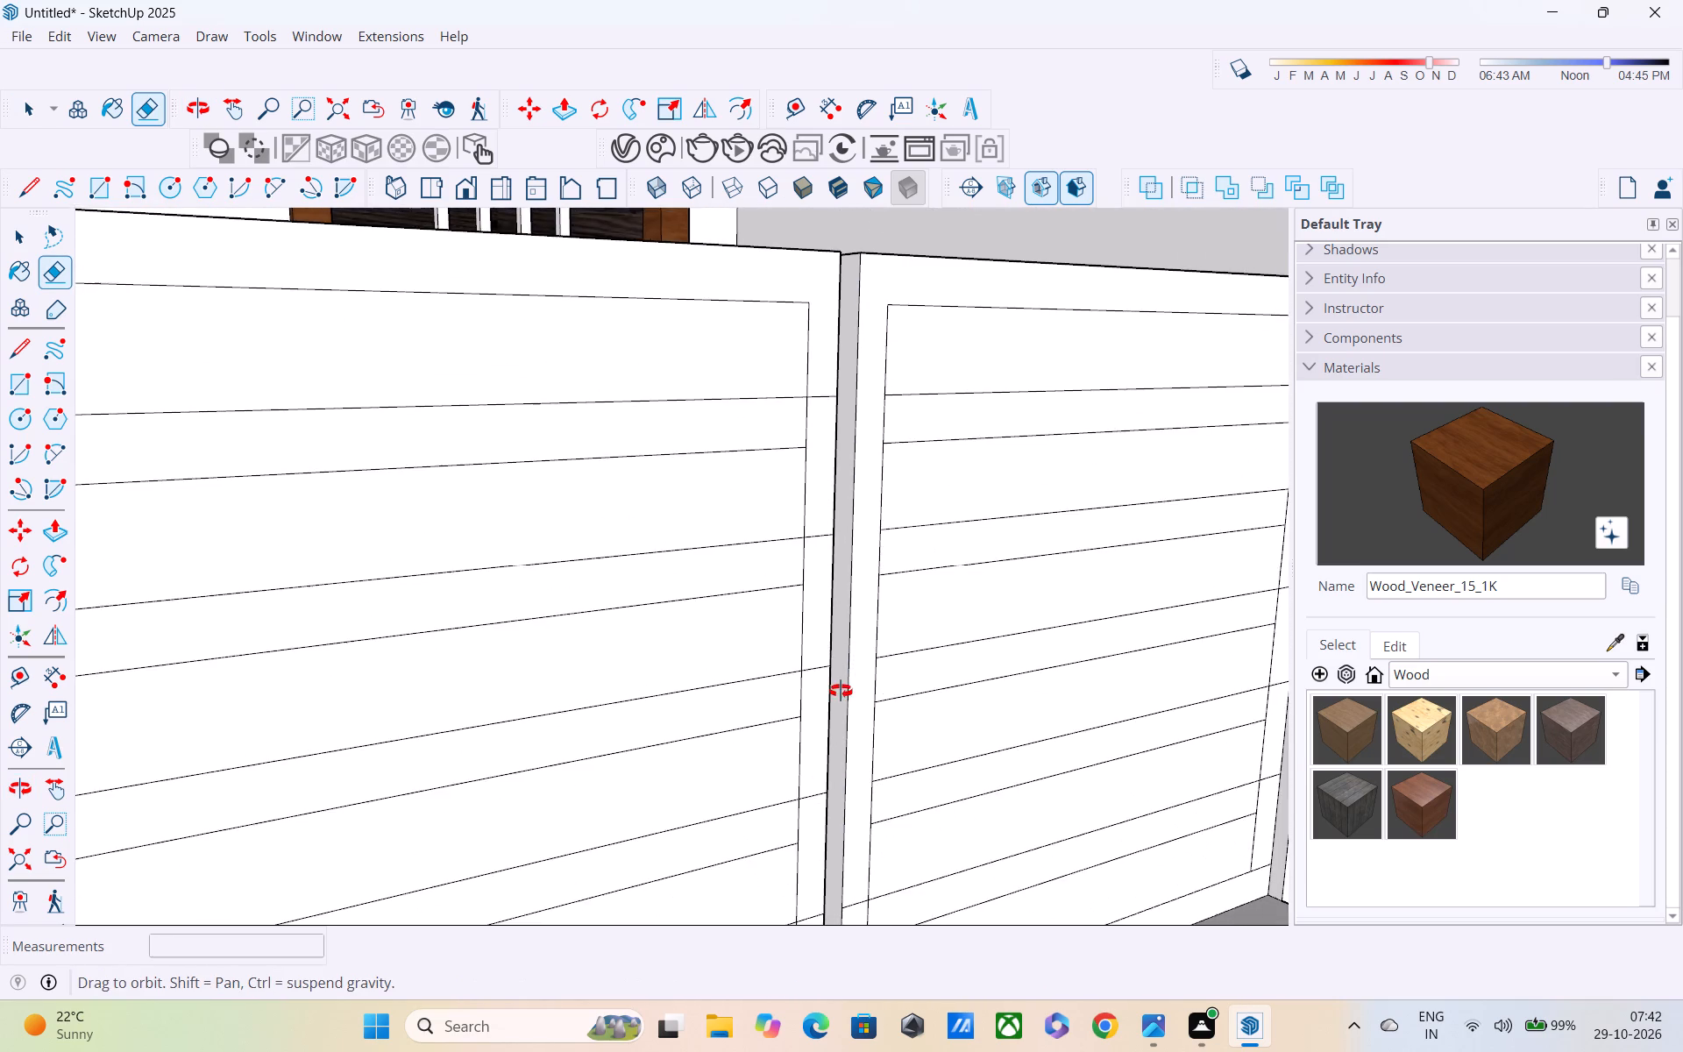
middle_drag(841, 691, 748, 323)
scroll(778, 529, up, 4)
drag(769, 537, 766, 764)
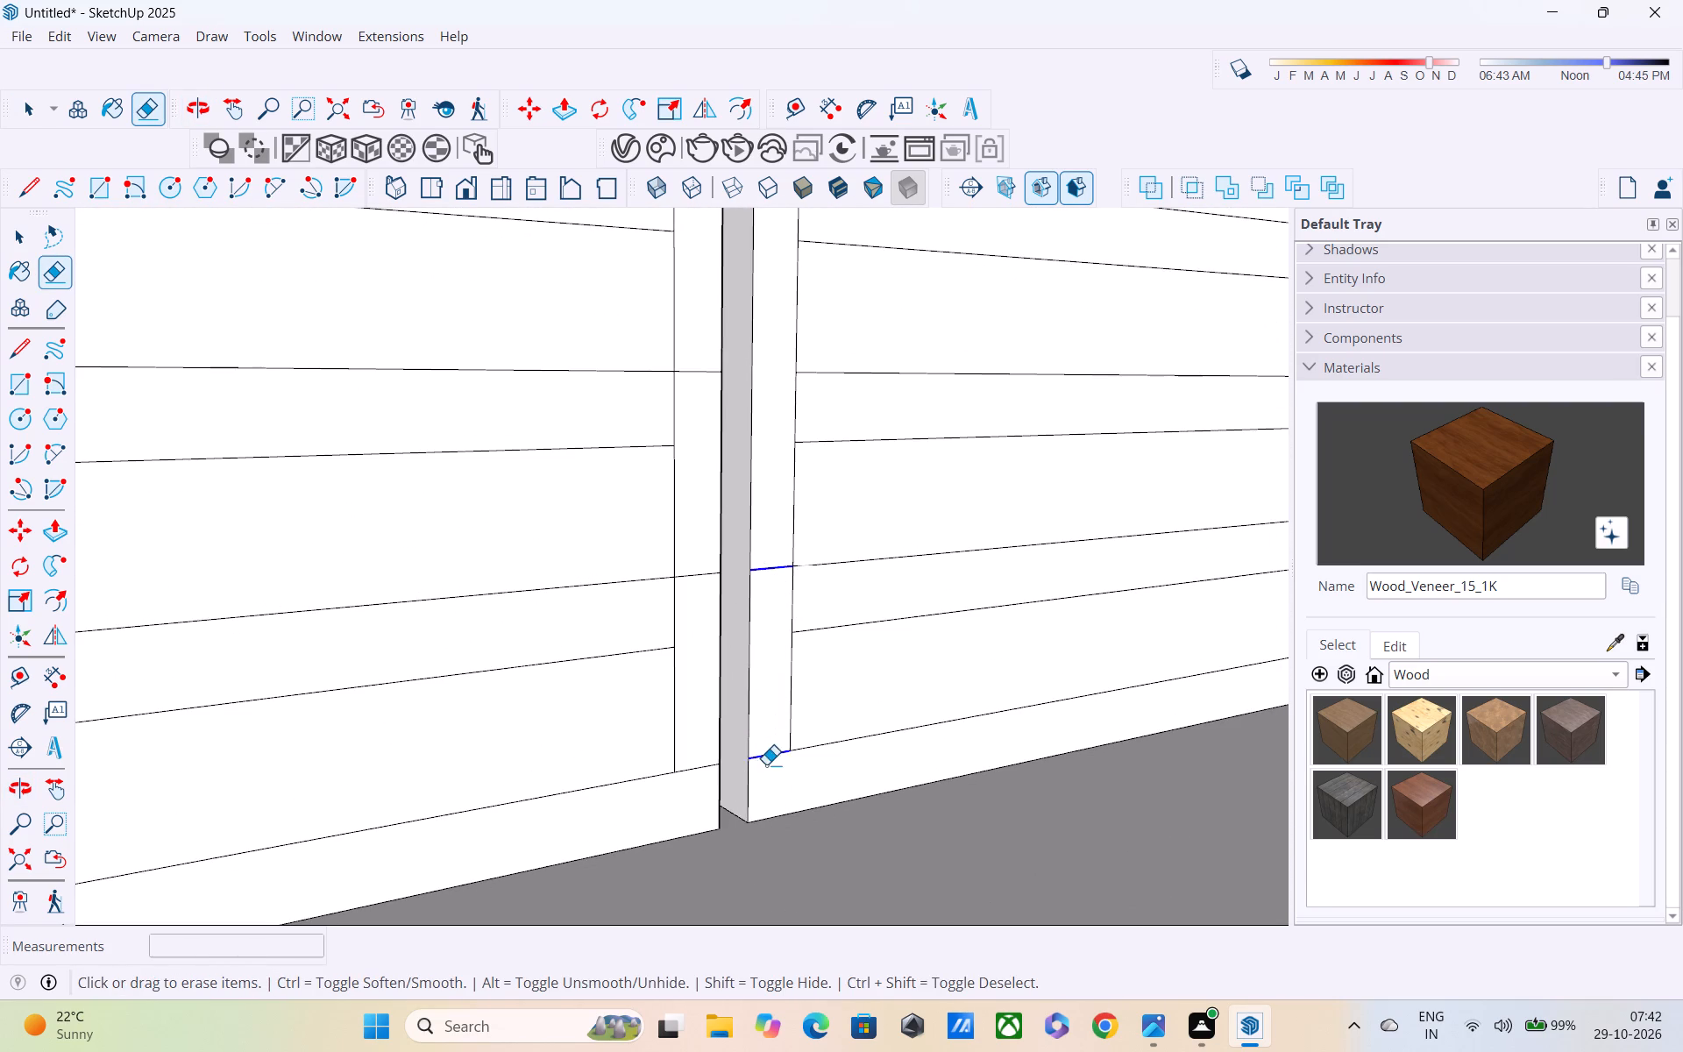
drag(766, 764, 766, 766)
Erase the slat-line extensions crossing the right gate half's outer vertical frame member, from the top slat to the bottom corner.
scroll(763, 653, down, 5)
middle_drag(763, 643, 268, 842)
middle_drag(622, 521, 556, 548)
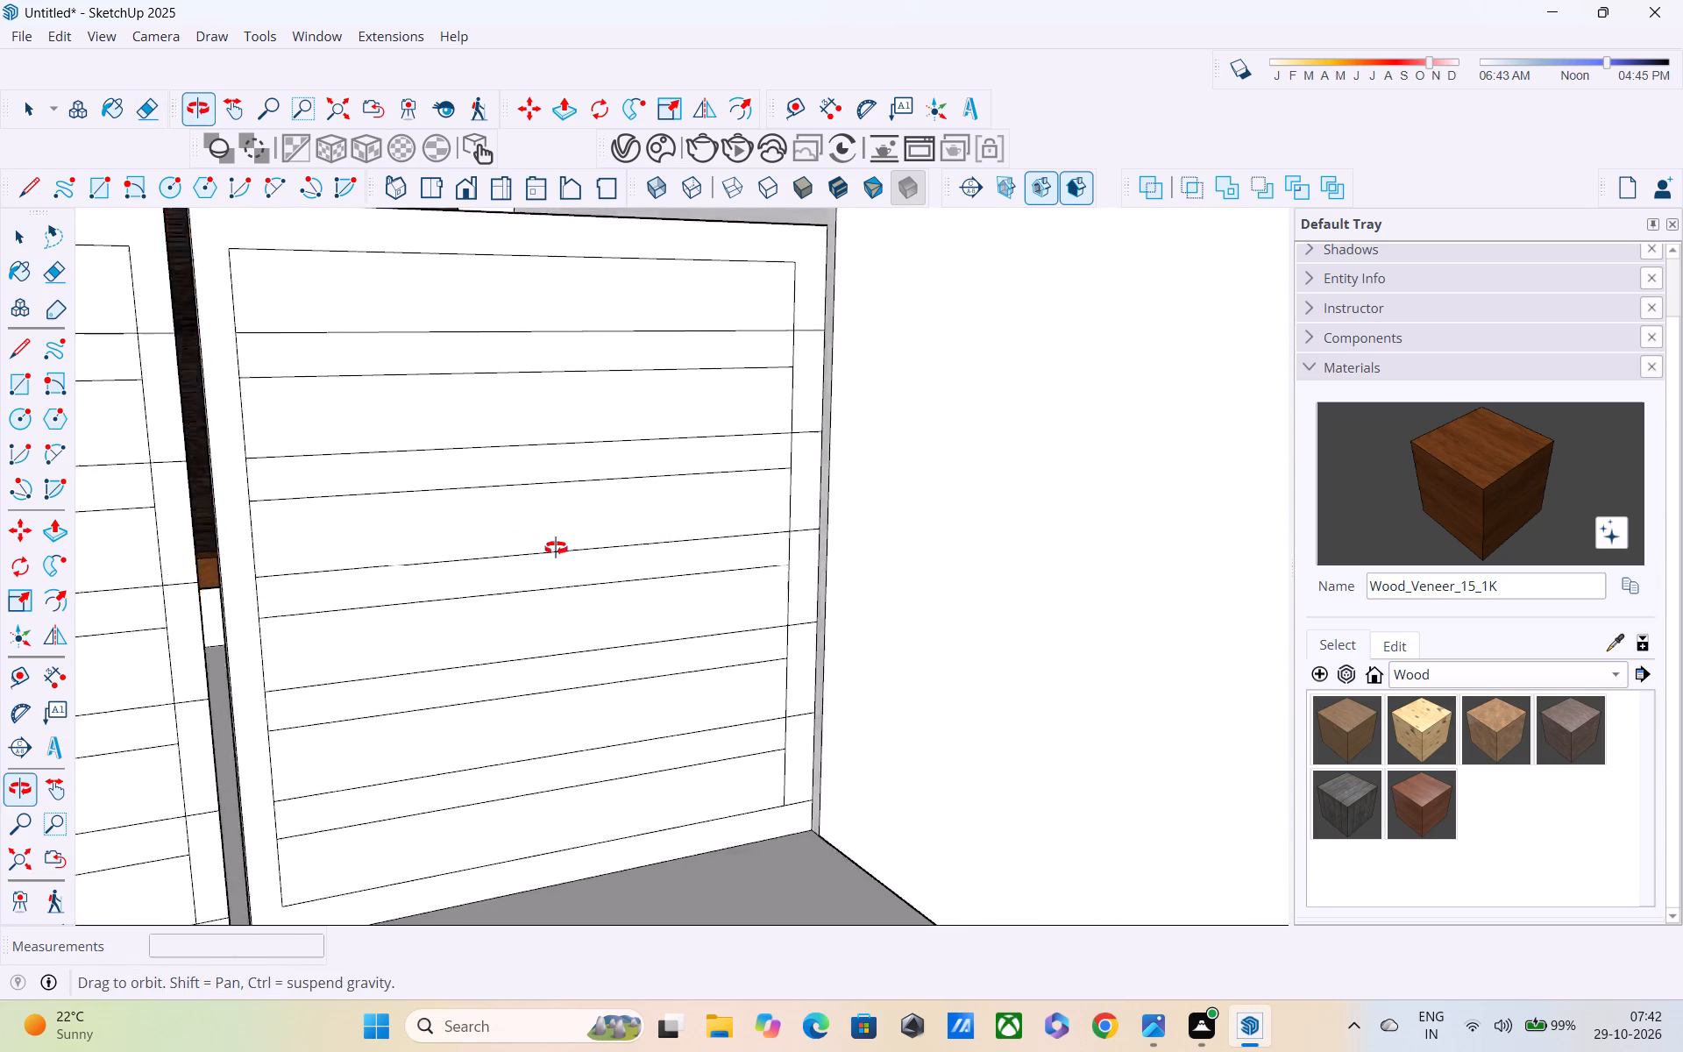
middle_drag(556, 548, 407, 548)
scroll(746, 330, up, 4)
drag(777, 312, 769, 844)
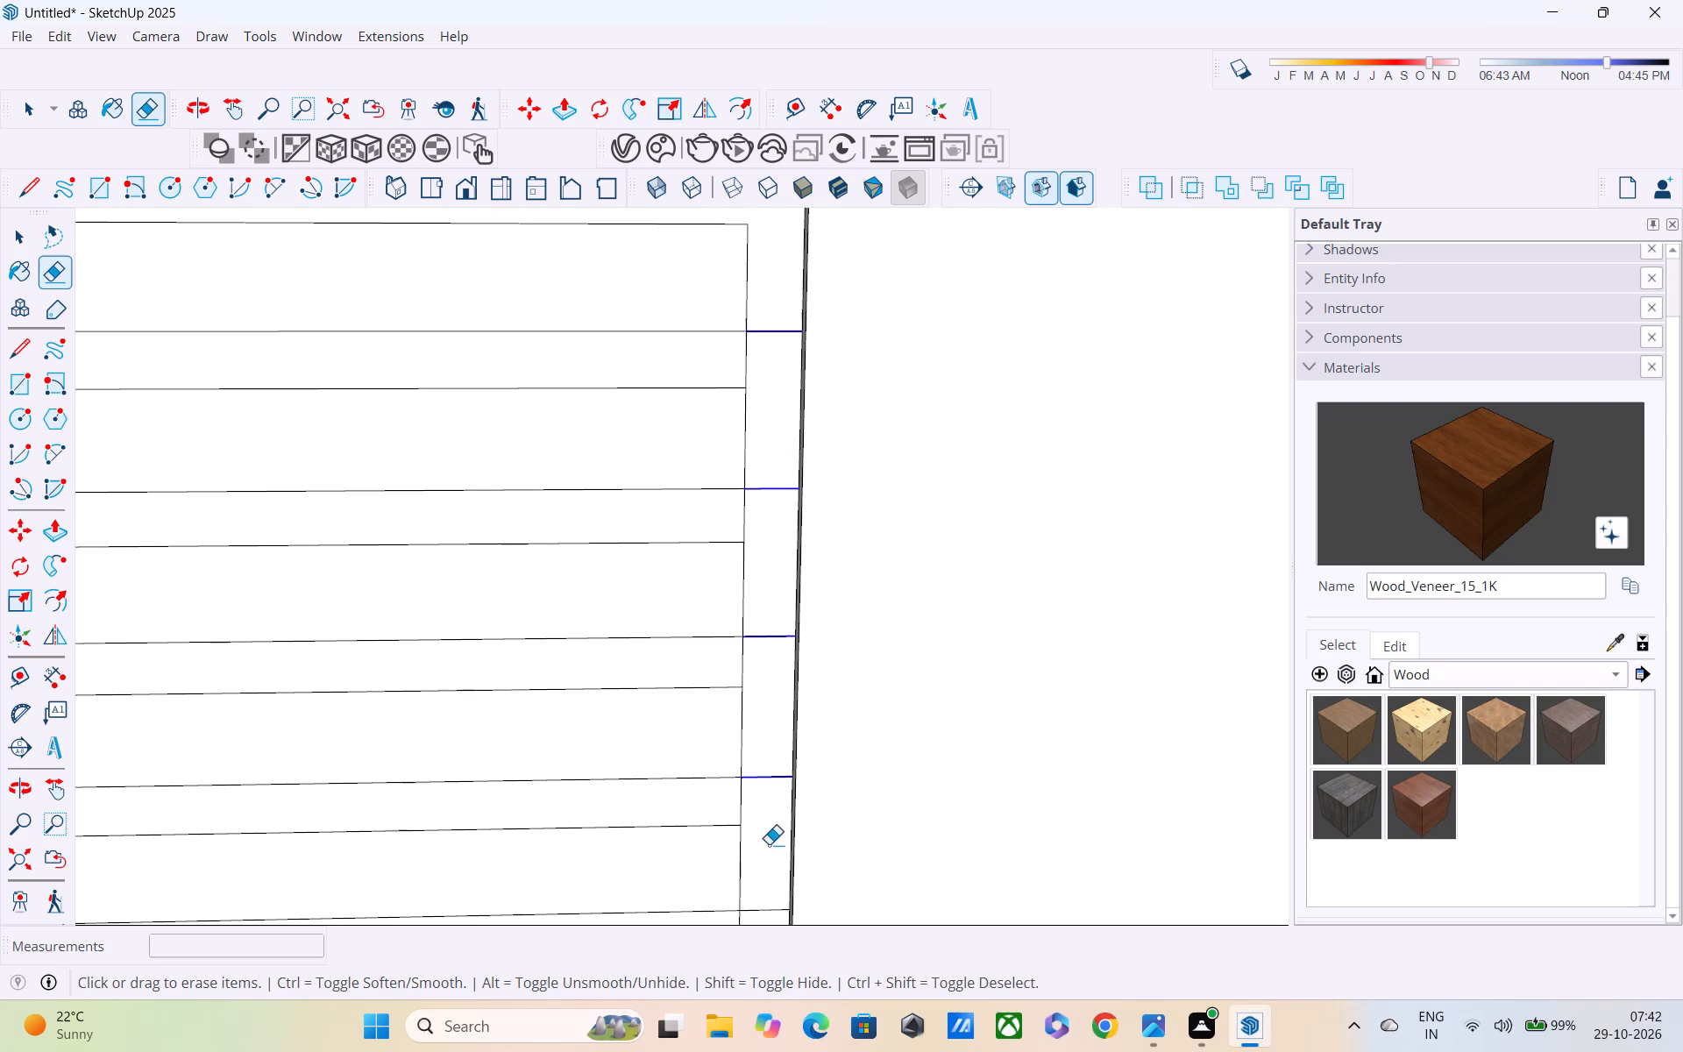
drag(769, 844, 766, 878)
middle_drag(750, 851, 764, 331)
drag(769, 364, 778, 589)
Erase the slat-line extensions crossing the left gate half's vertical frame member beside the central gap.
scroll(776, 522, down, 4)
scroll(627, 449, down, 1)
shift+middle_drag(579, 438, 1141, 578)
shift+middle_drag(973, 444, 1000, 635)
scroll(865, 452, up, 4)
drag(827, 378, 820, 784)
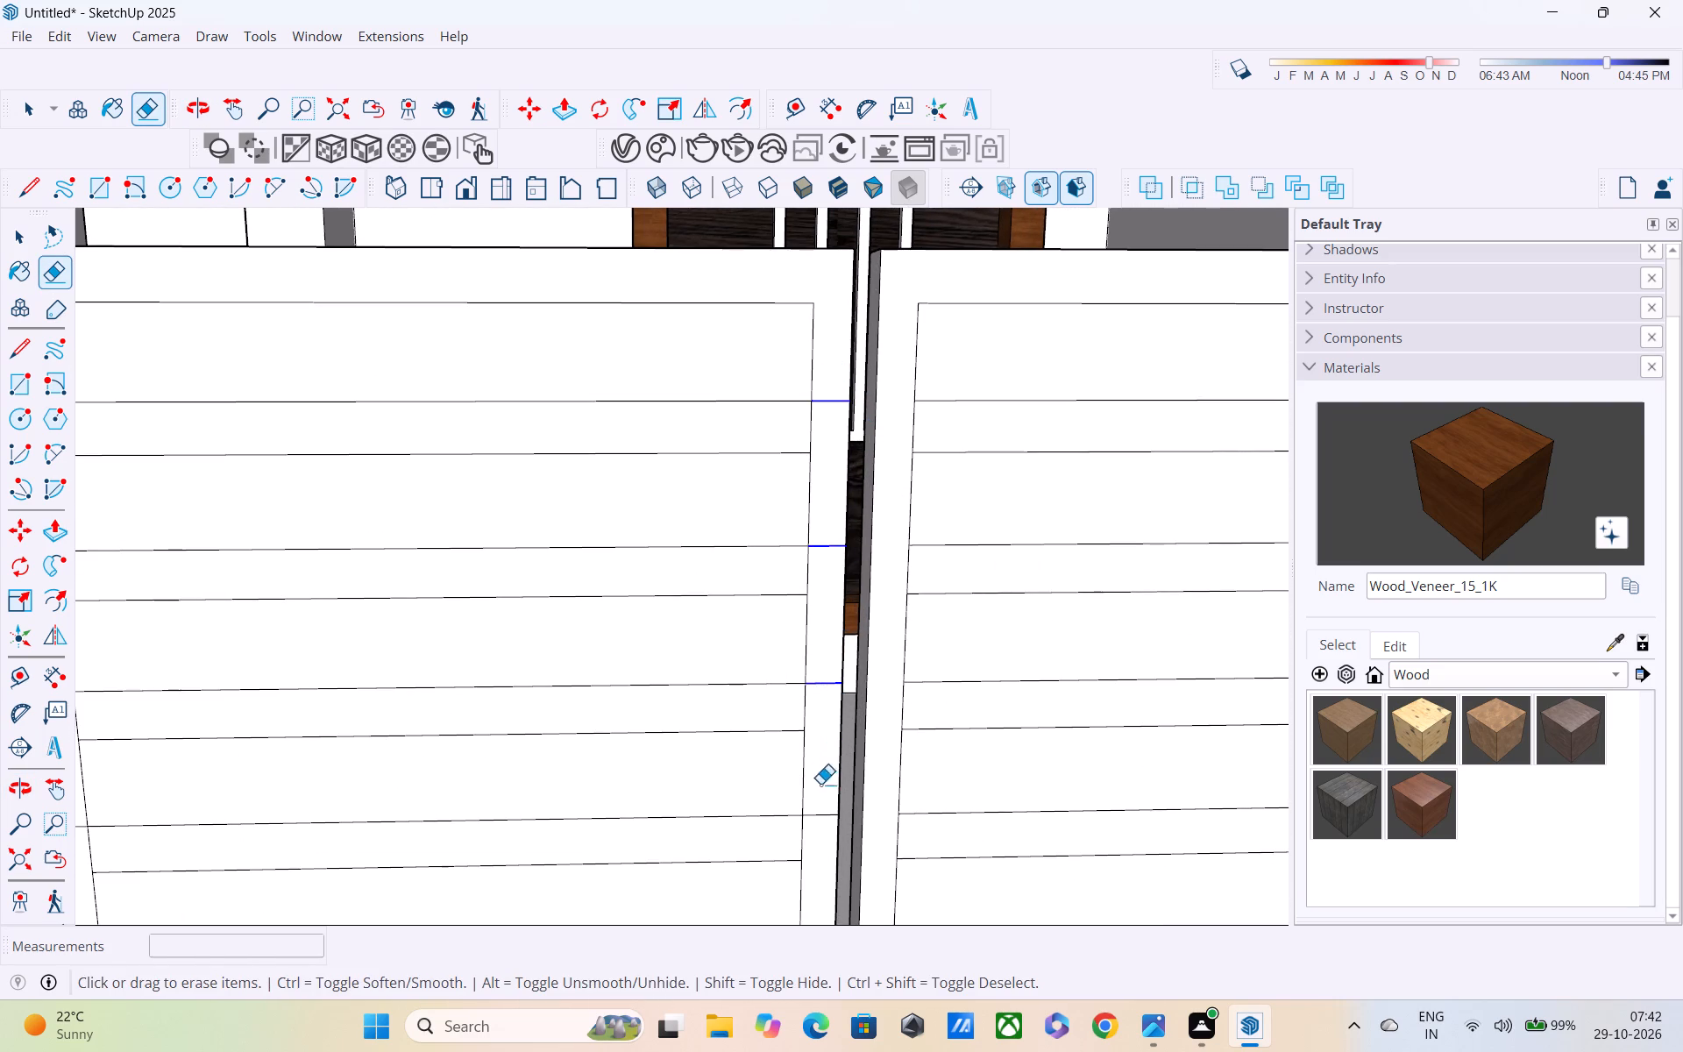
drag(820, 784, 818, 849)
middle_drag(818, 776, 816, 85)
shift+middle_drag(825, 261, 825, 414)
drag(825, 414, 820, 589)
Erase the upper four slat-line extensions crossing the left gate half's outer vertical frame member.
shift+middle_drag(582, 559, 1267, 598)
shift+middle_drag(906, 427, 910, 622)
middle_drag(875, 424, 887, 625)
scroll(884, 601, down, 6)
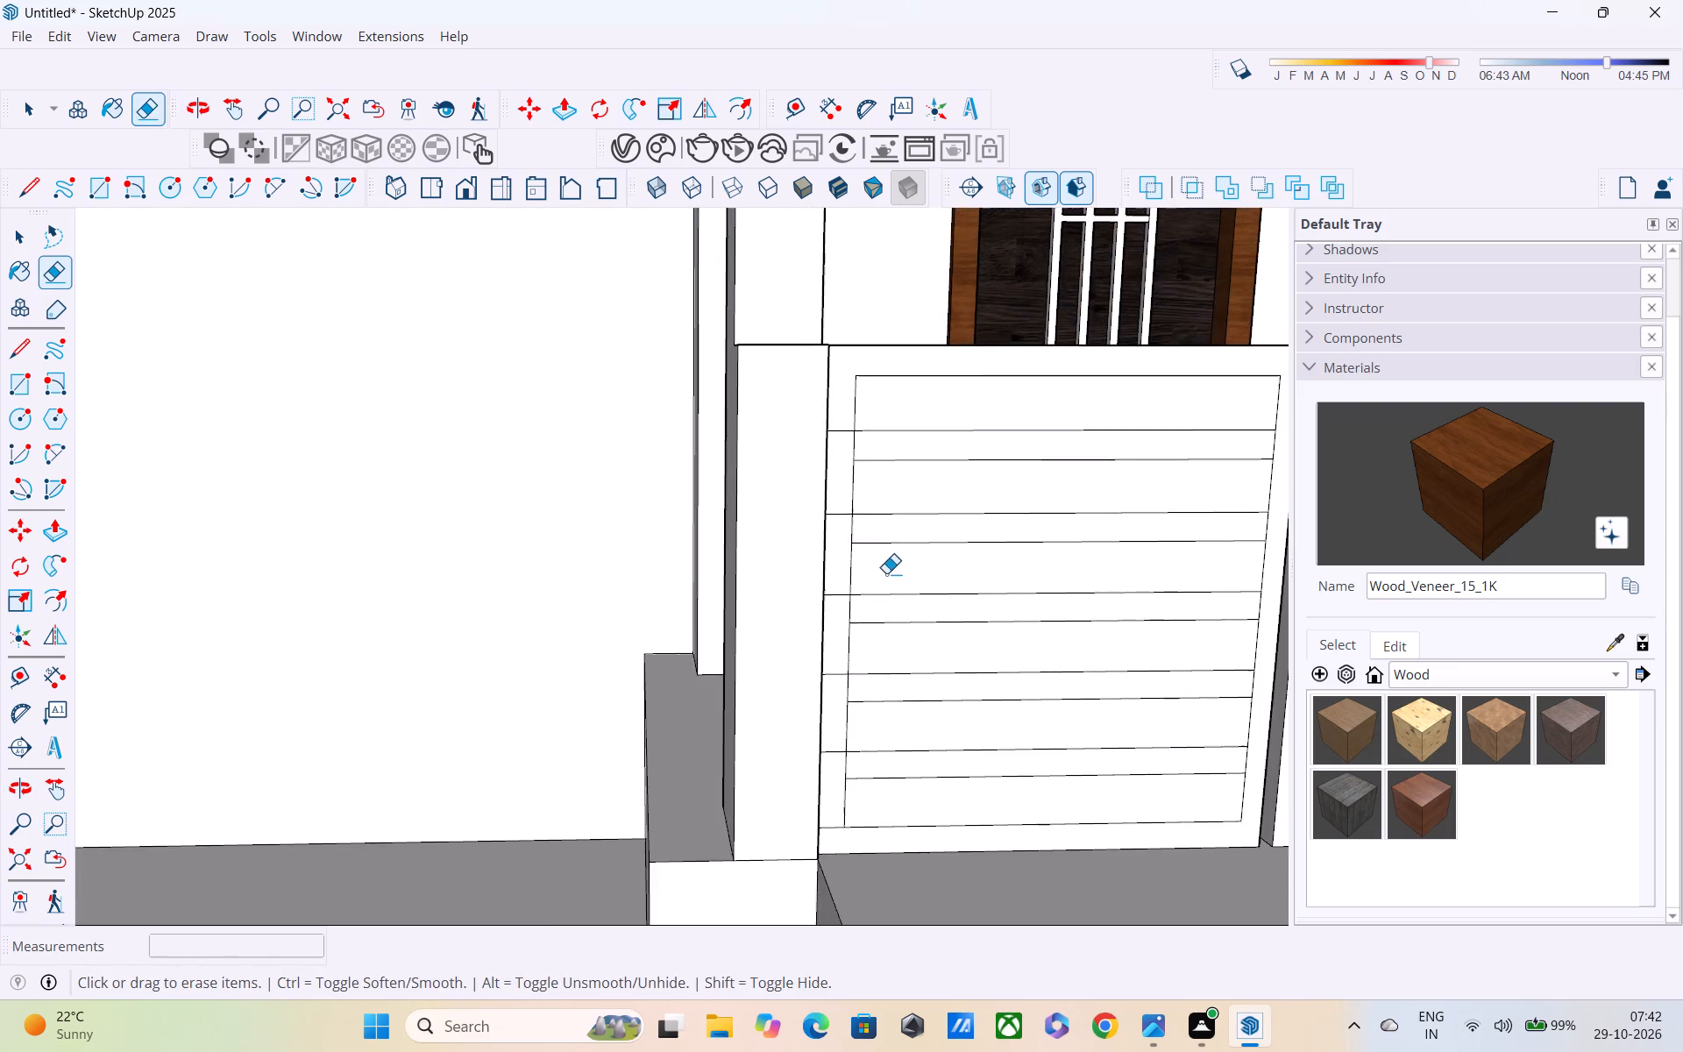
middle_drag(891, 560, 822, 496)
scroll(773, 338, up, 5)
drag(772, 343, 768, 922)
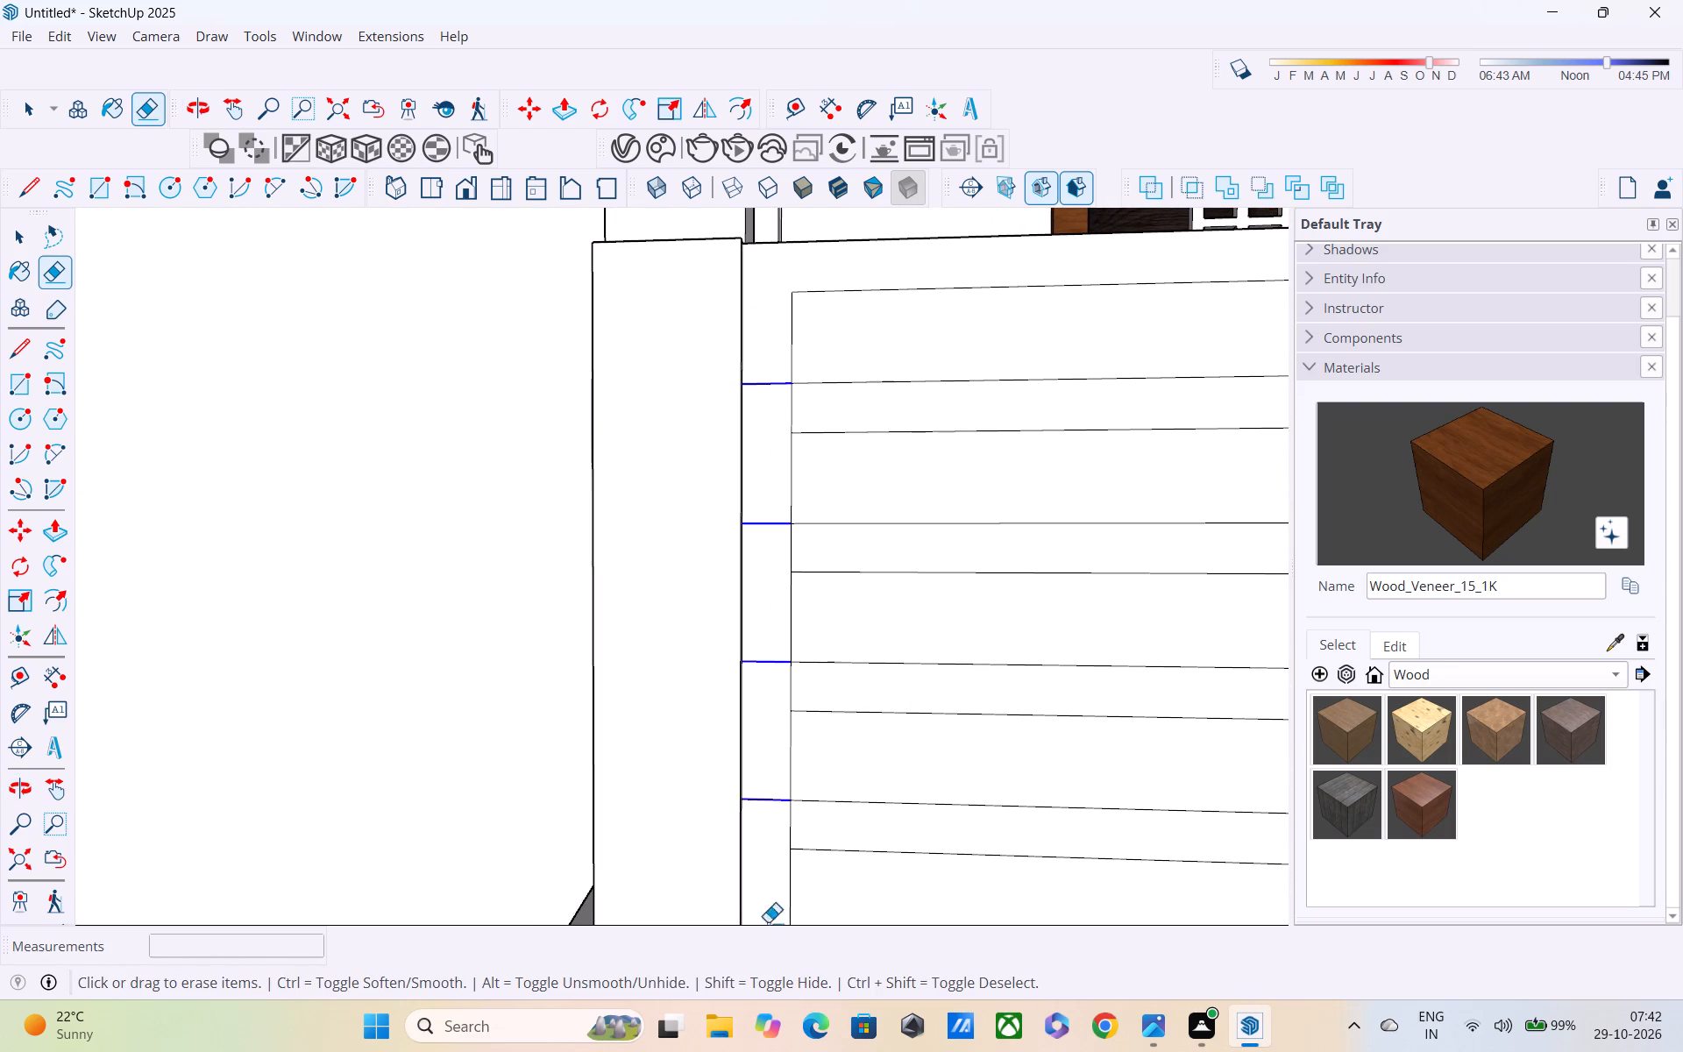
drag(768, 922, 764, 942)
shift+middle_drag(750, 894, 769, 530)
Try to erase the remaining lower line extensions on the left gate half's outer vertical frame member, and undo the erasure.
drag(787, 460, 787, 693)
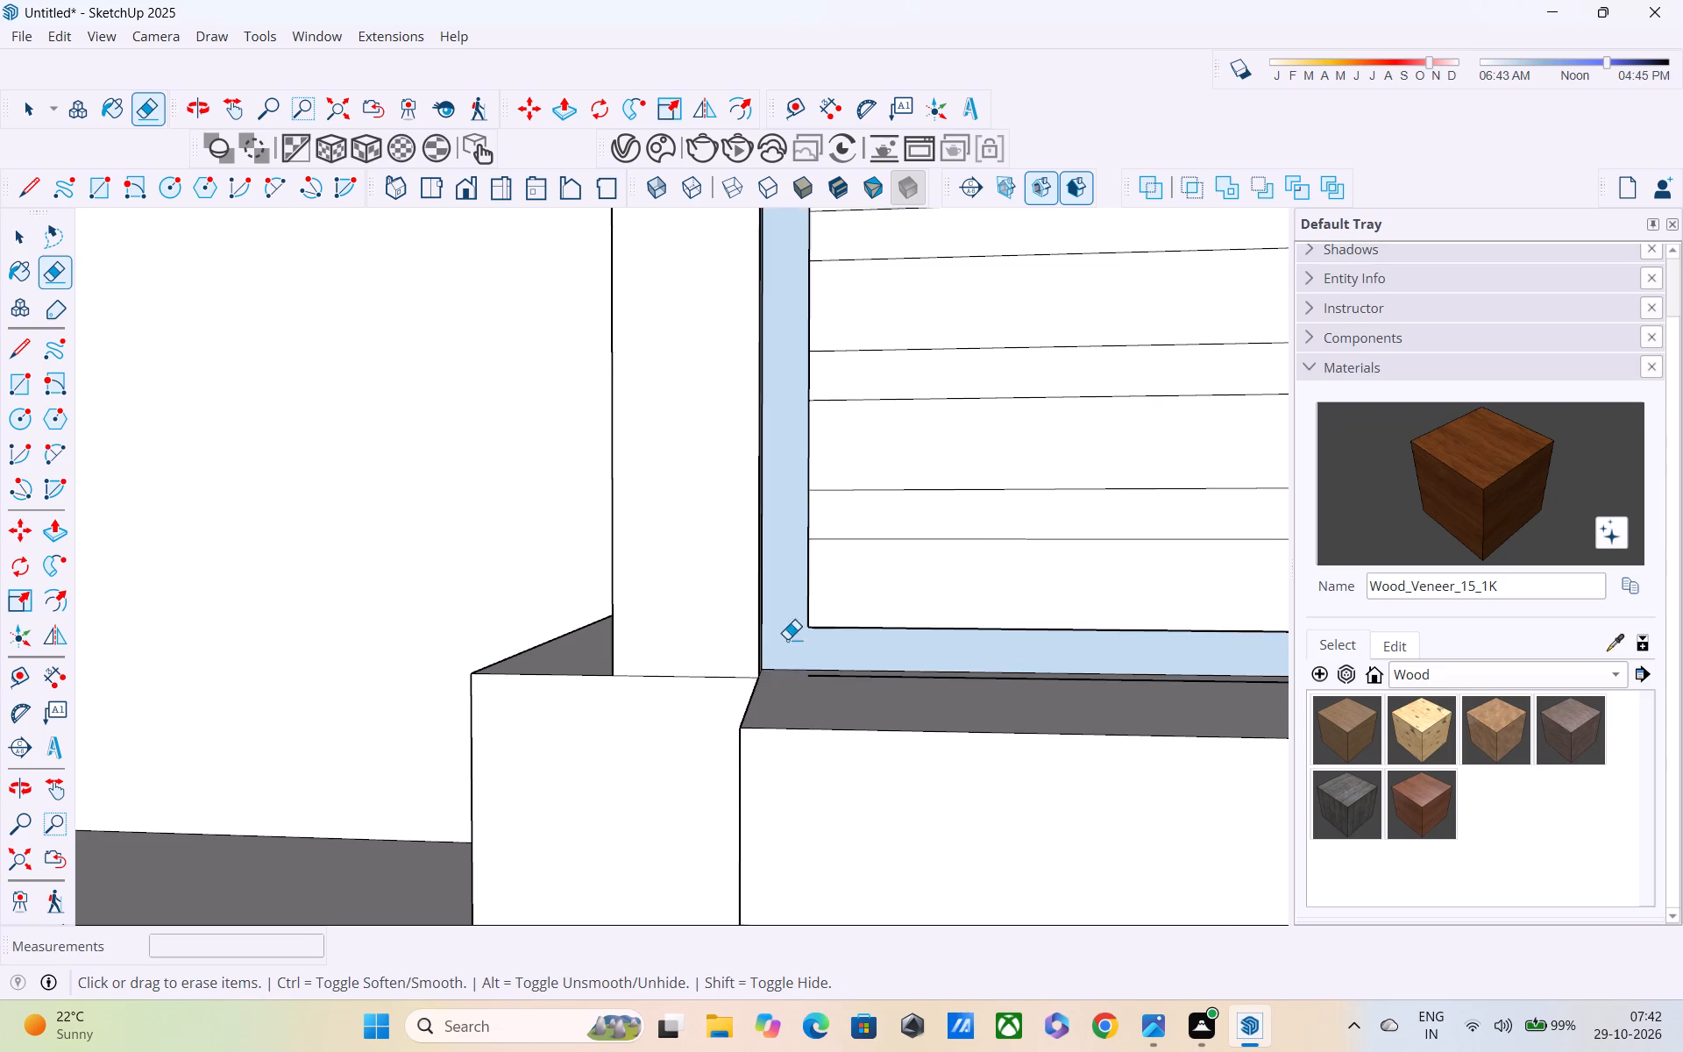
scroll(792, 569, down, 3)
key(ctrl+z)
Erase the two lowest line extensions crossing the left gate half's outer vertical frame member.
scroll(809, 532, up, 4)
drag(782, 491, 779, 676)
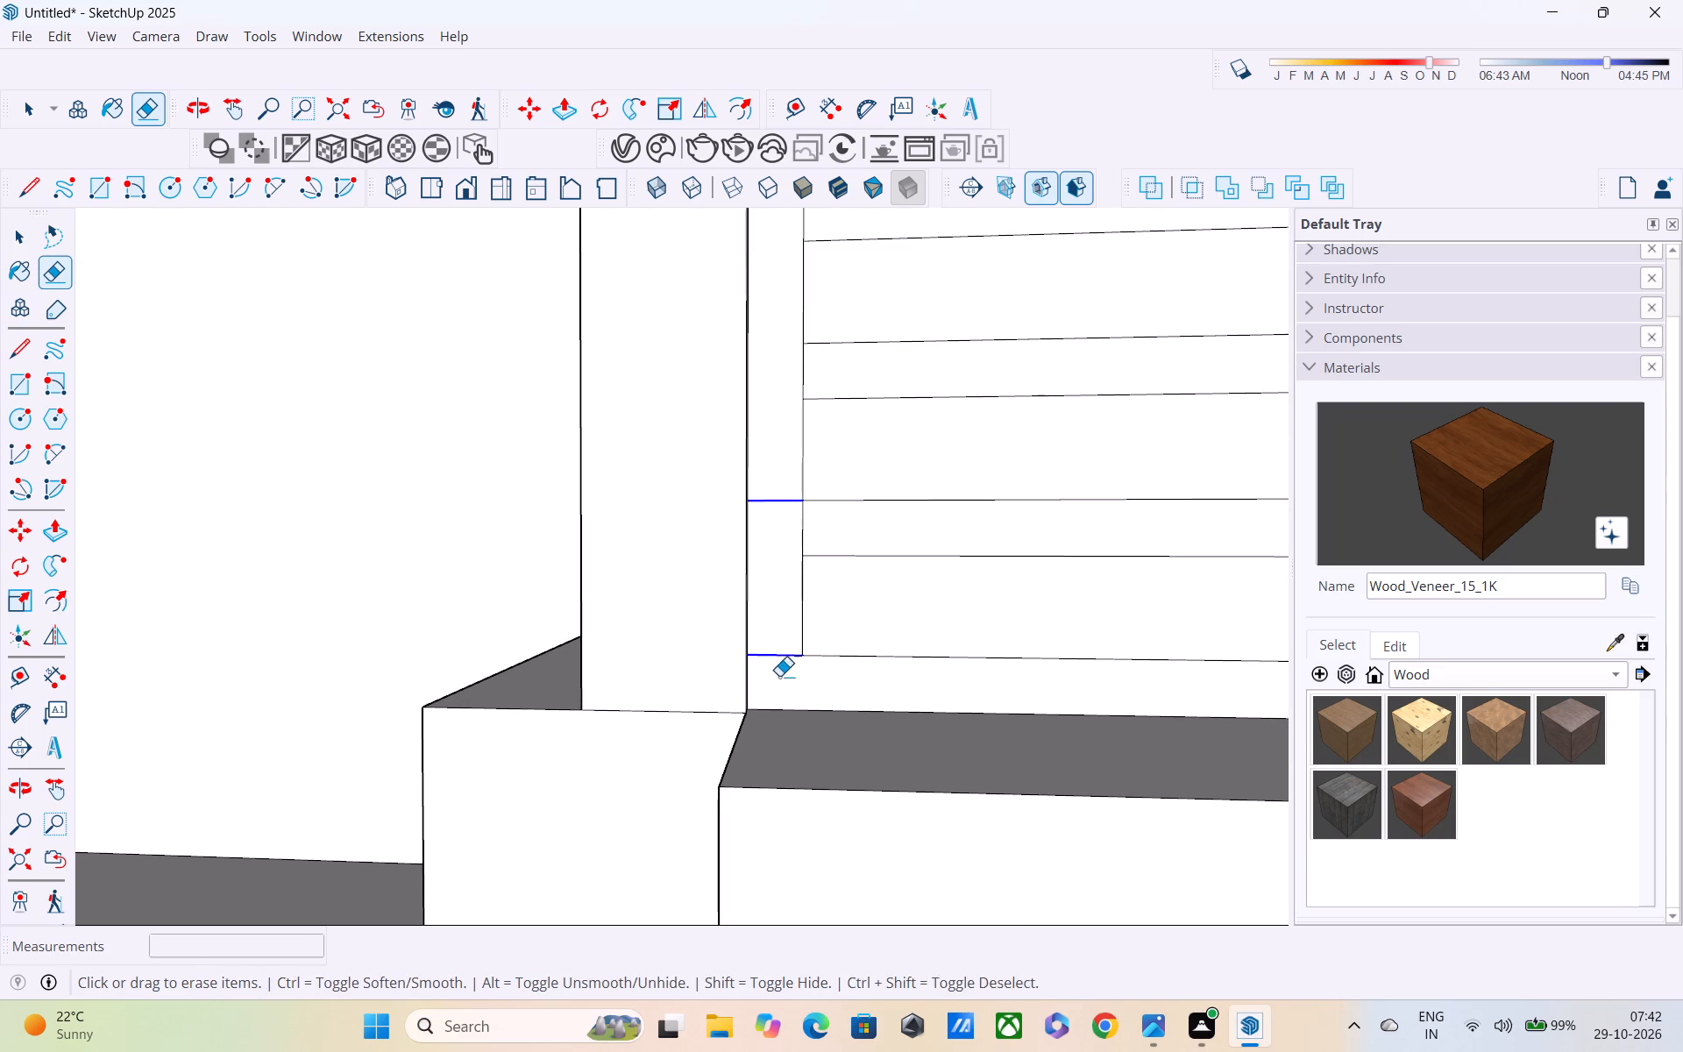
drag(779, 676, 777, 698)
scroll(776, 651, down, 6)
Push the six spaces between the left gate half's slats 2" through the panel to open them.
middle_drag(829, 598, 469, 709)
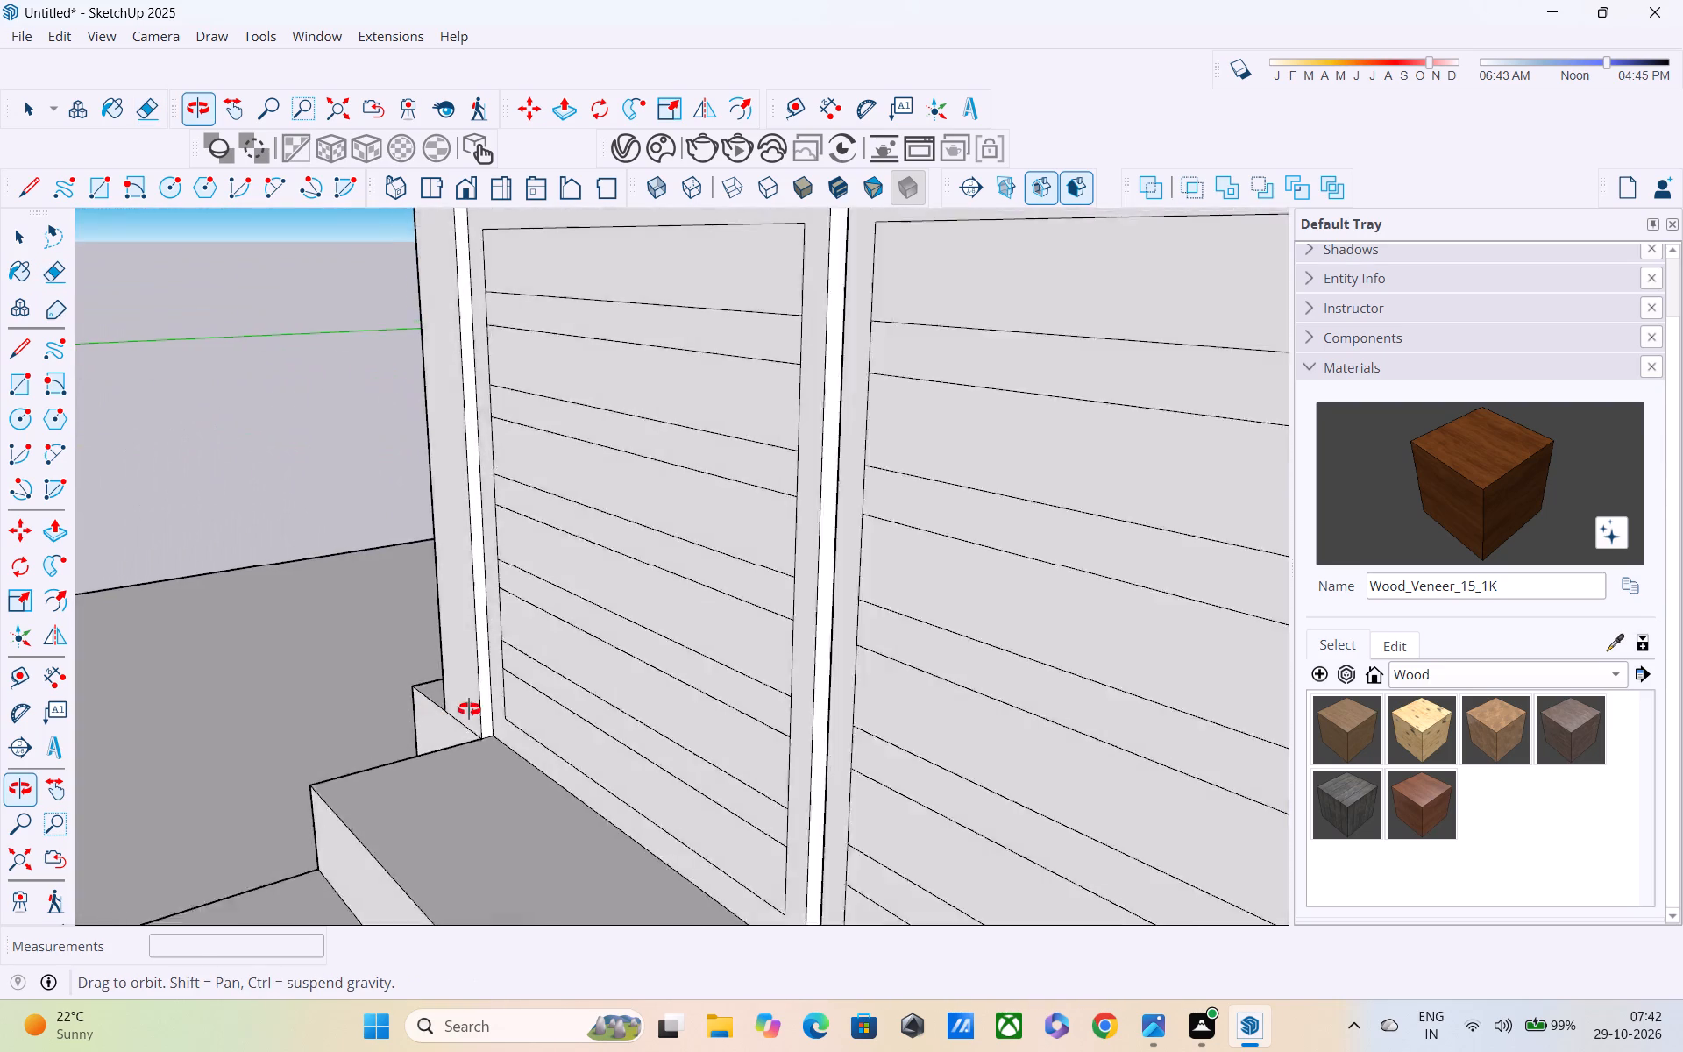
middle_drag(469, 709, 652, 675)
scroll(664, 669, up, 1)
key(space)
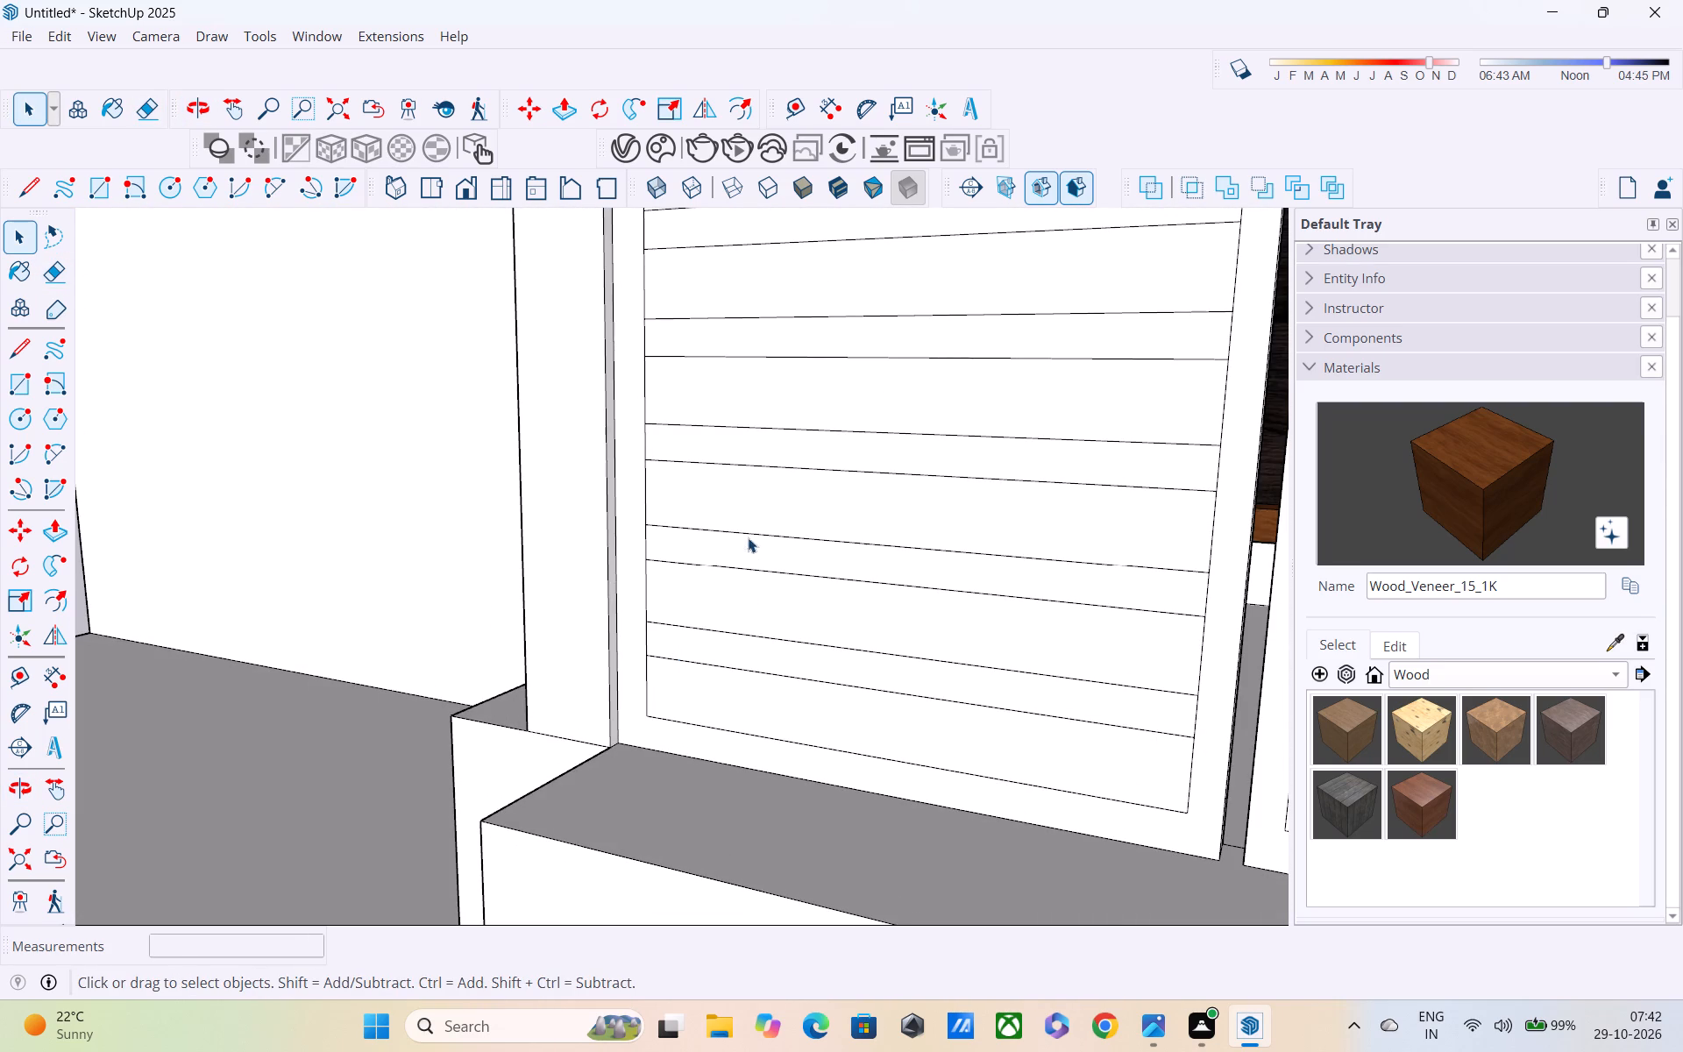
key(p)
shift+middle_drag(799, 439, 813, 640)
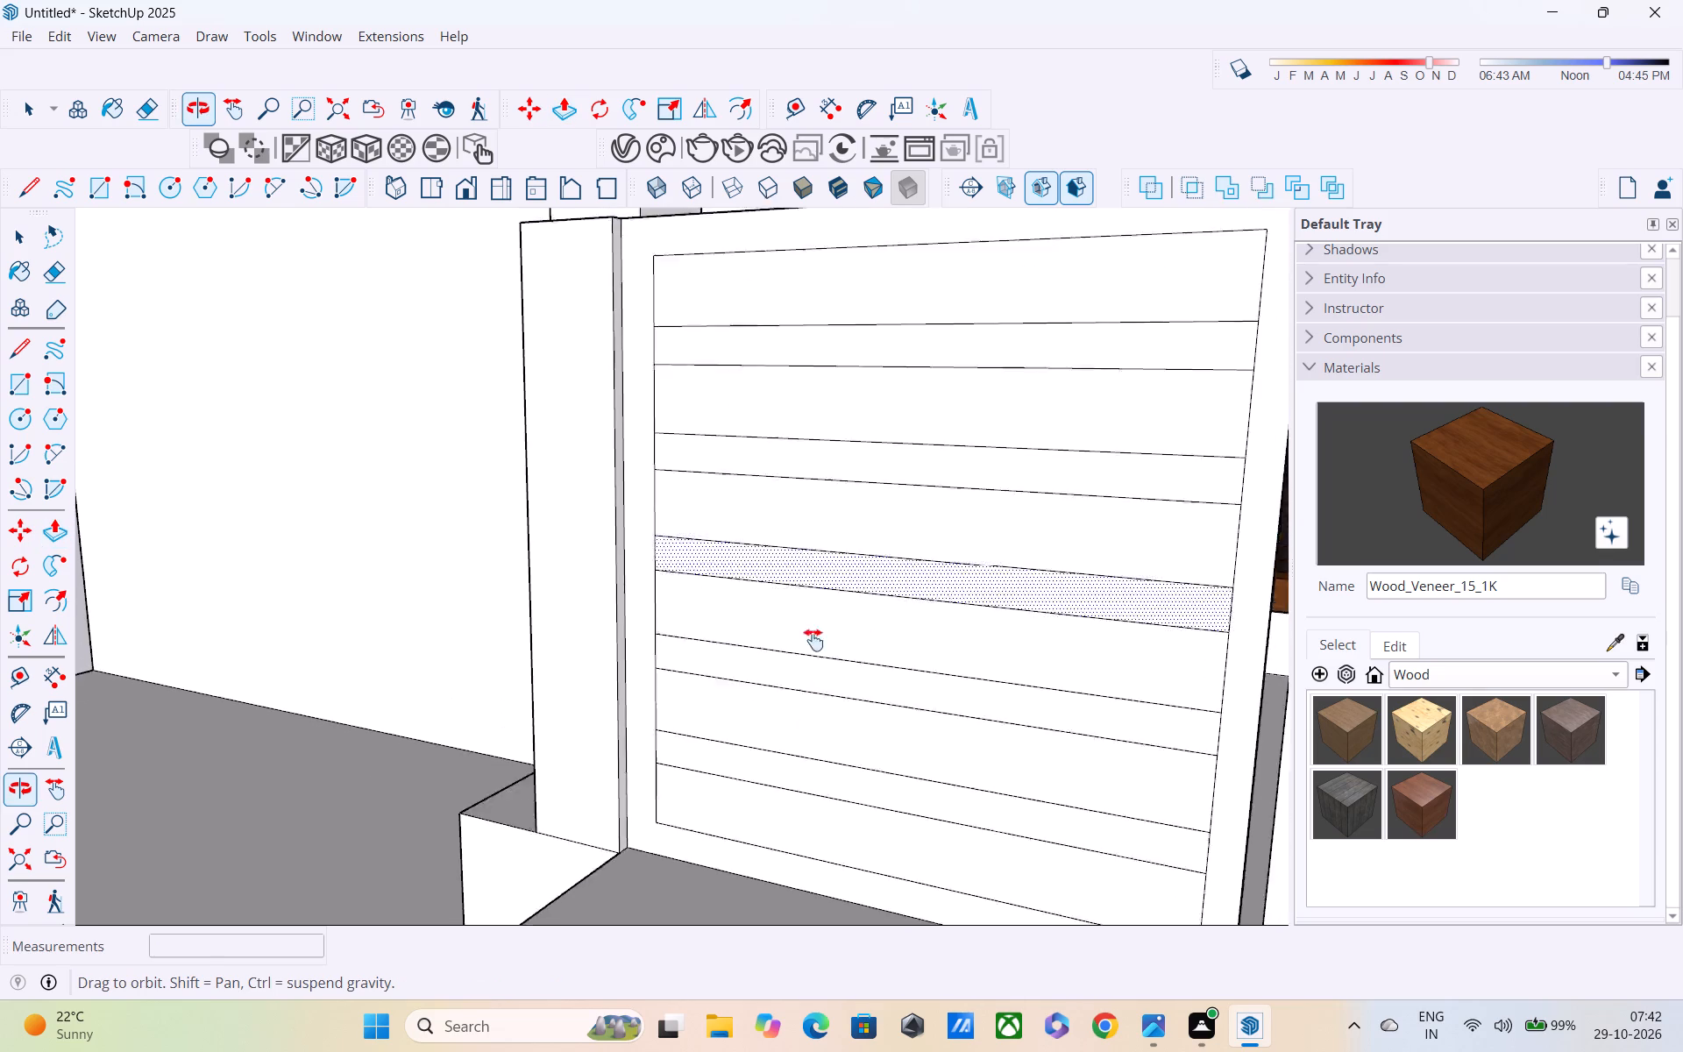
shift+middle_drag(813, 640, 813, 736)
click(830, 476)
click(897, 479)
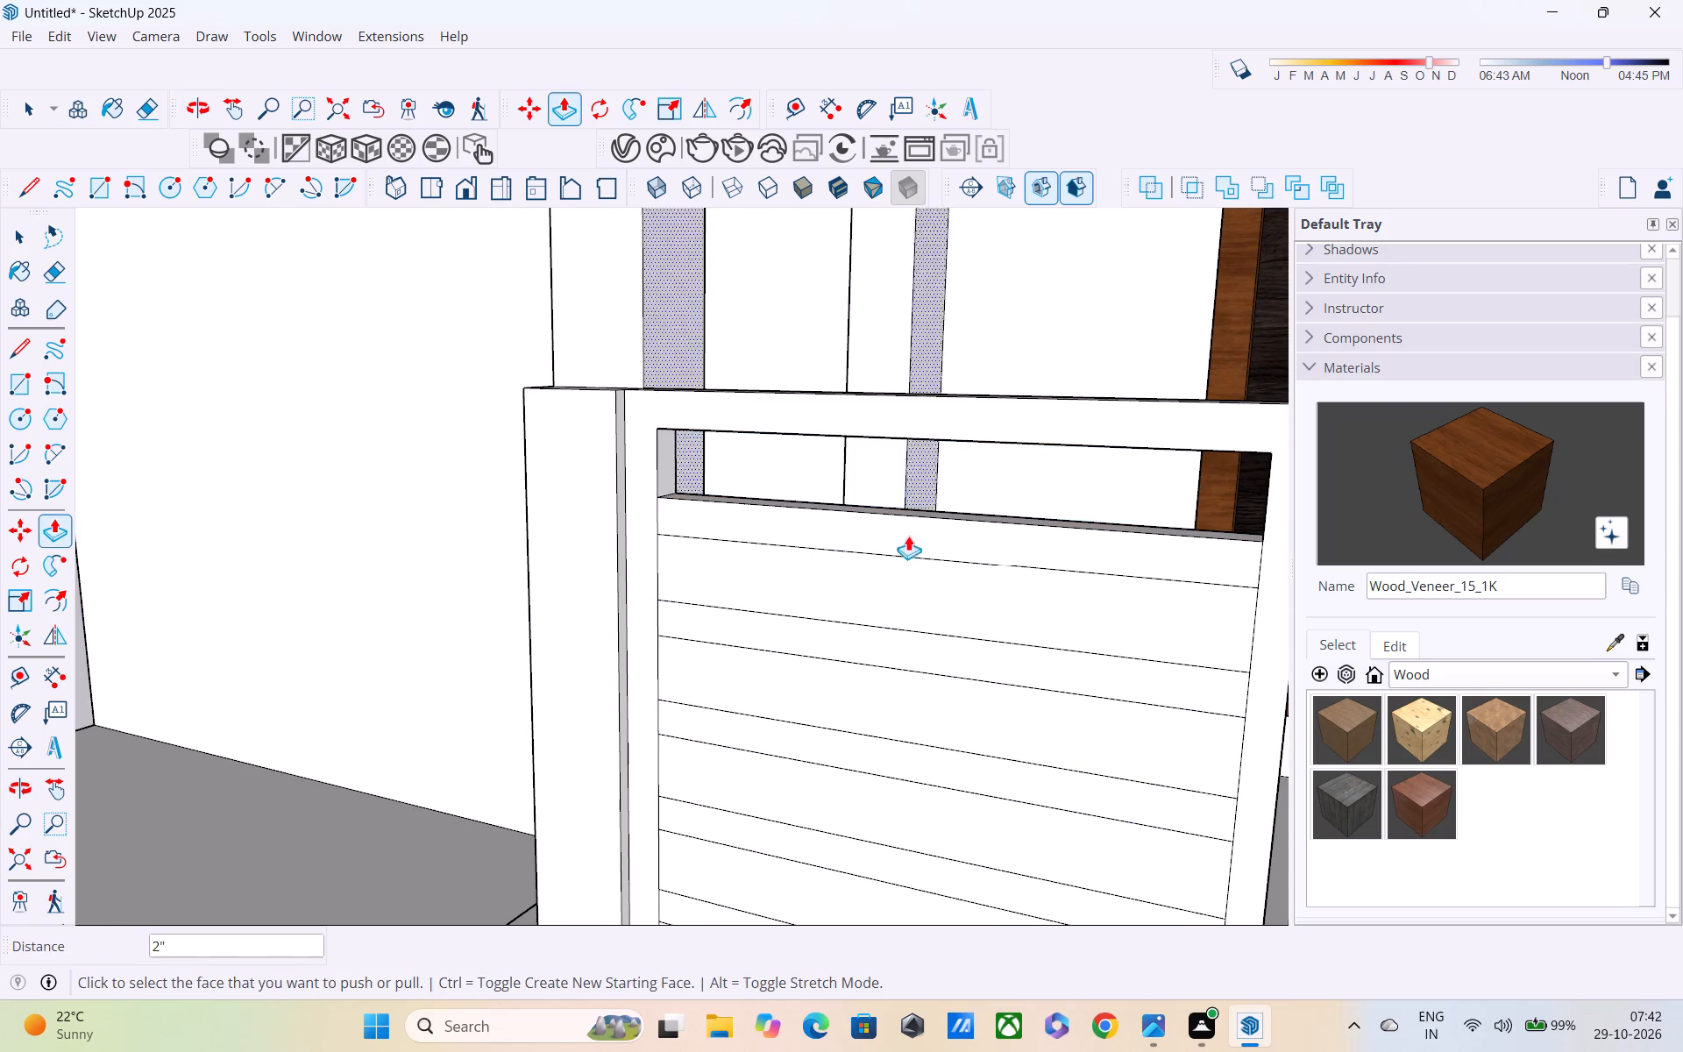
double_click(909, 593)
double_click(910, 695)
shift+middle_drag(932, 741, 927, 713)
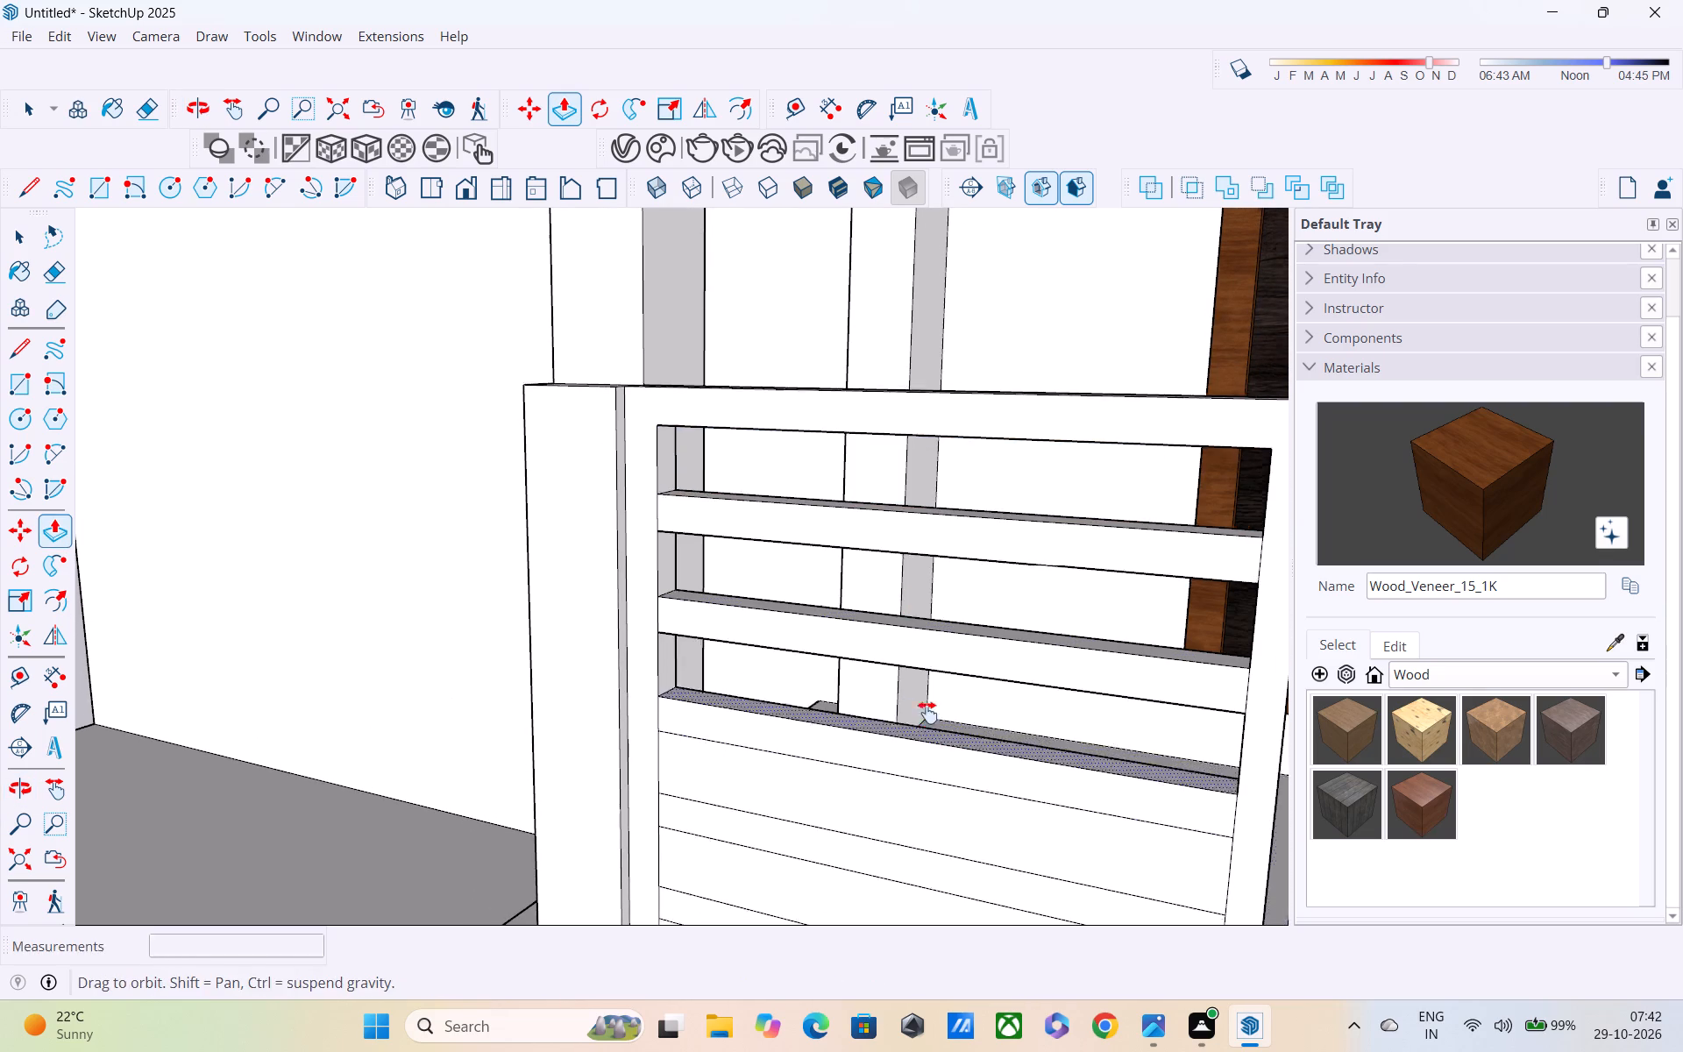
shift+middle_drag(927, 713, 925, 446)
double_click(913, 507)
double_click(916, 621)
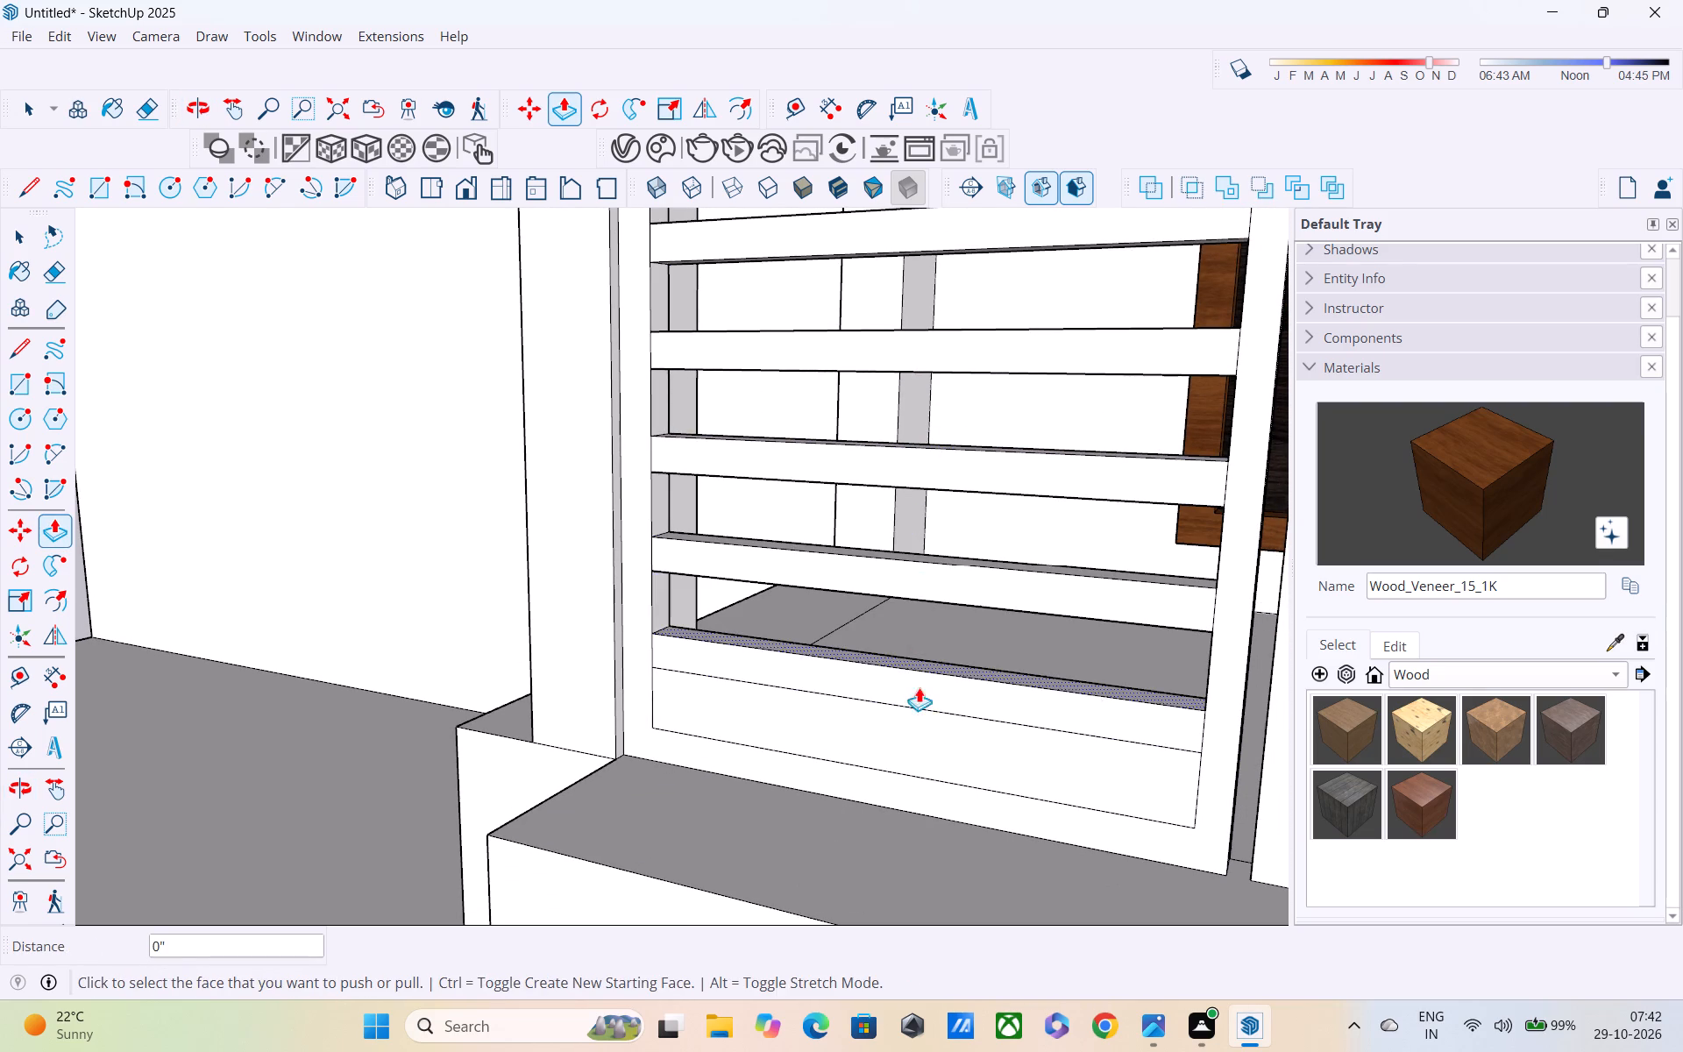
double_click(919, 742)
Push the six spaces between the right gate half's slats 2" through the panel to open them.
shift+middle_drag(922, 749, 310, 688)
scroll(309, 671, down, 5)
shift+middle_drag(368, 643, 476, 688)
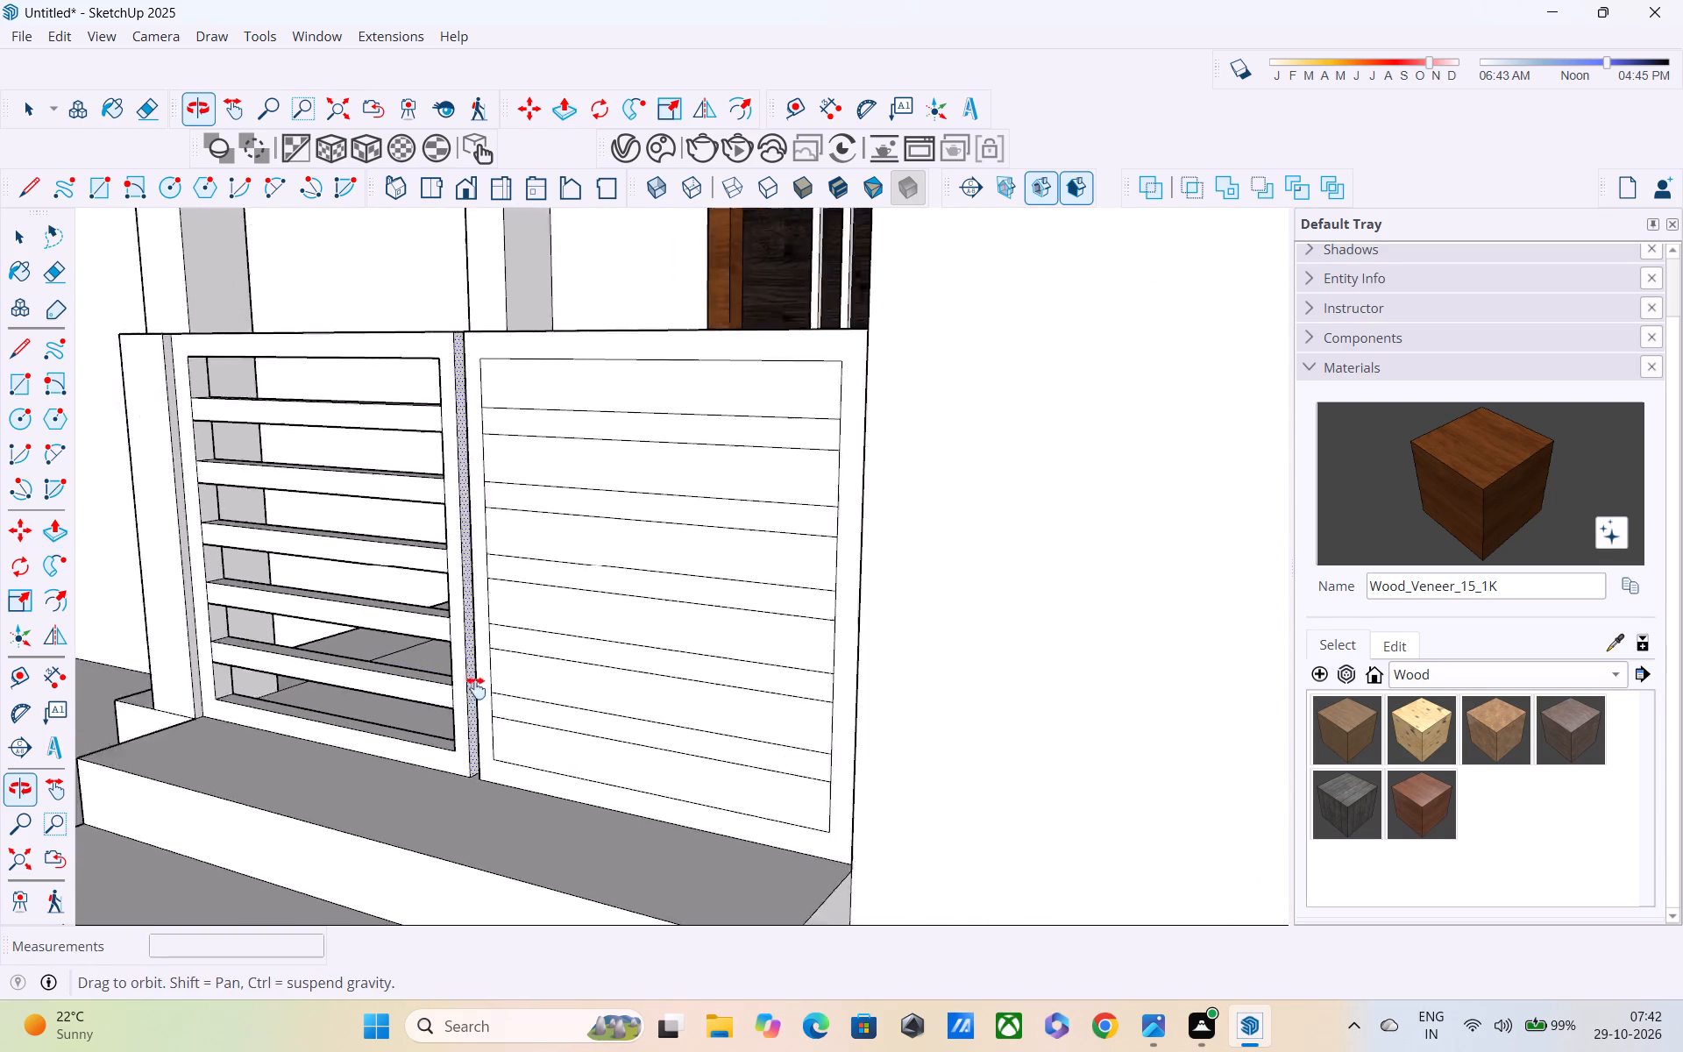
shift+middle_drag(476, 688, 640, 770)
middle_drag(719, 753, 912, 684)
double_click(930, 422)
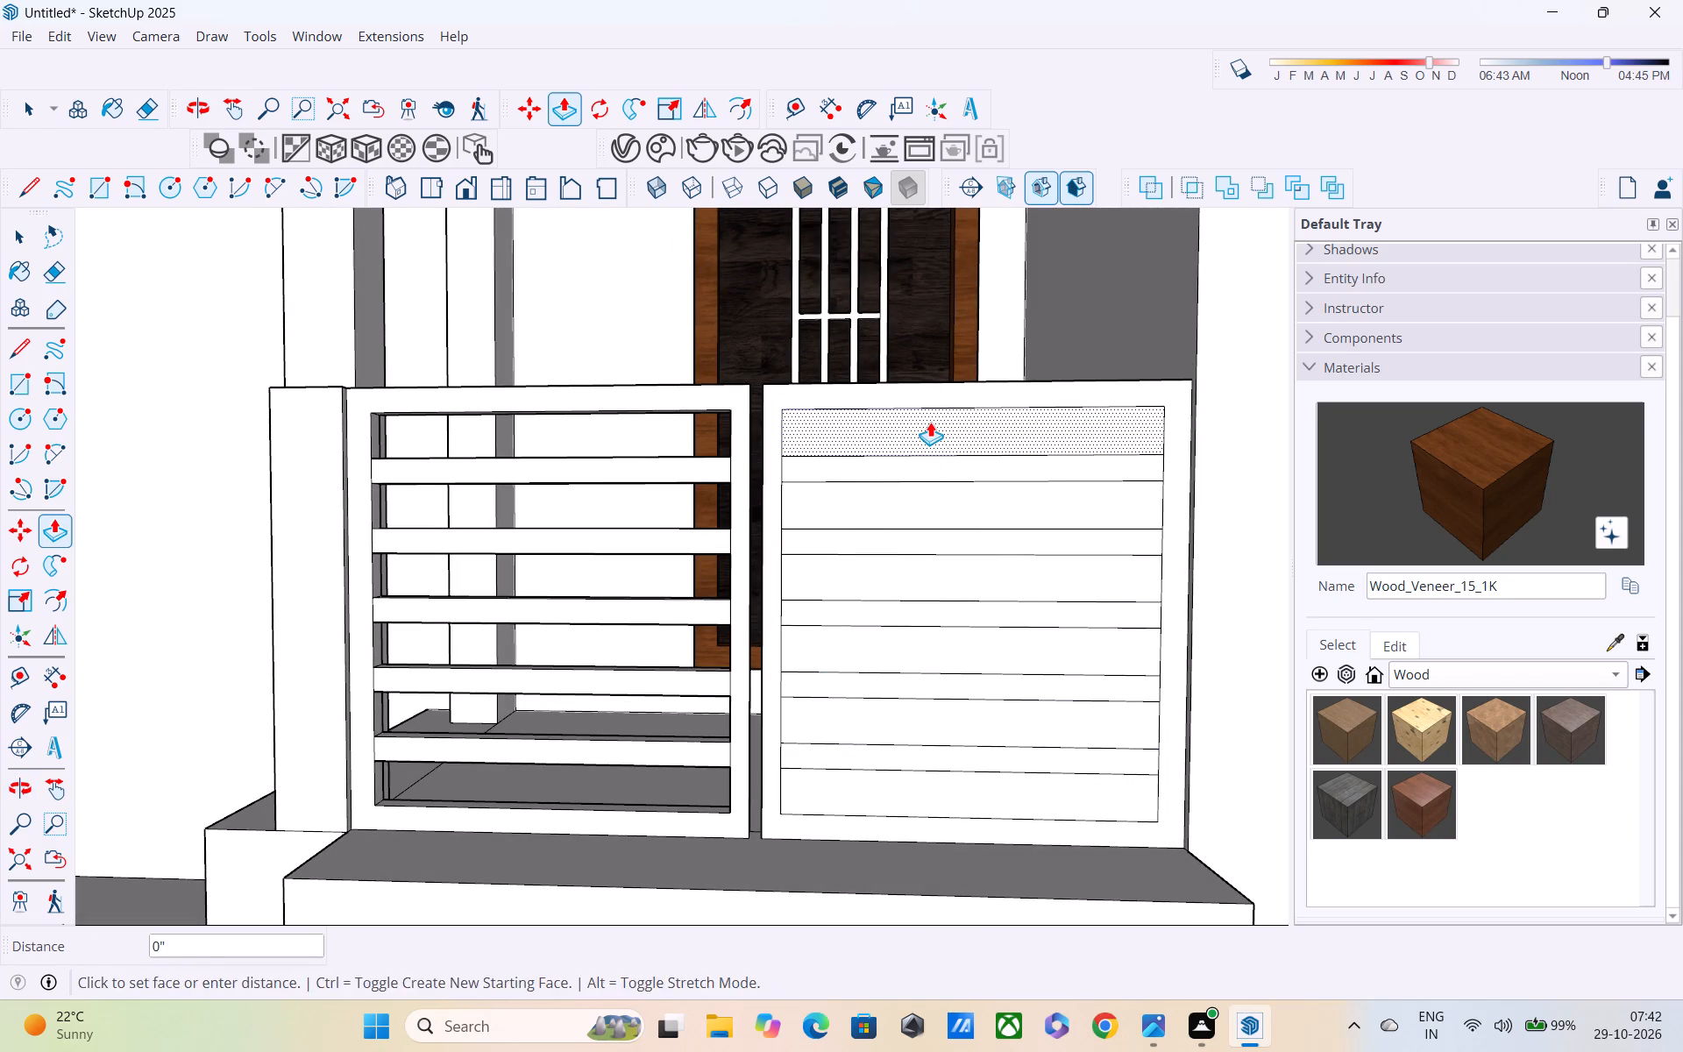
double_click(934, 488)
double_click(941, 569)
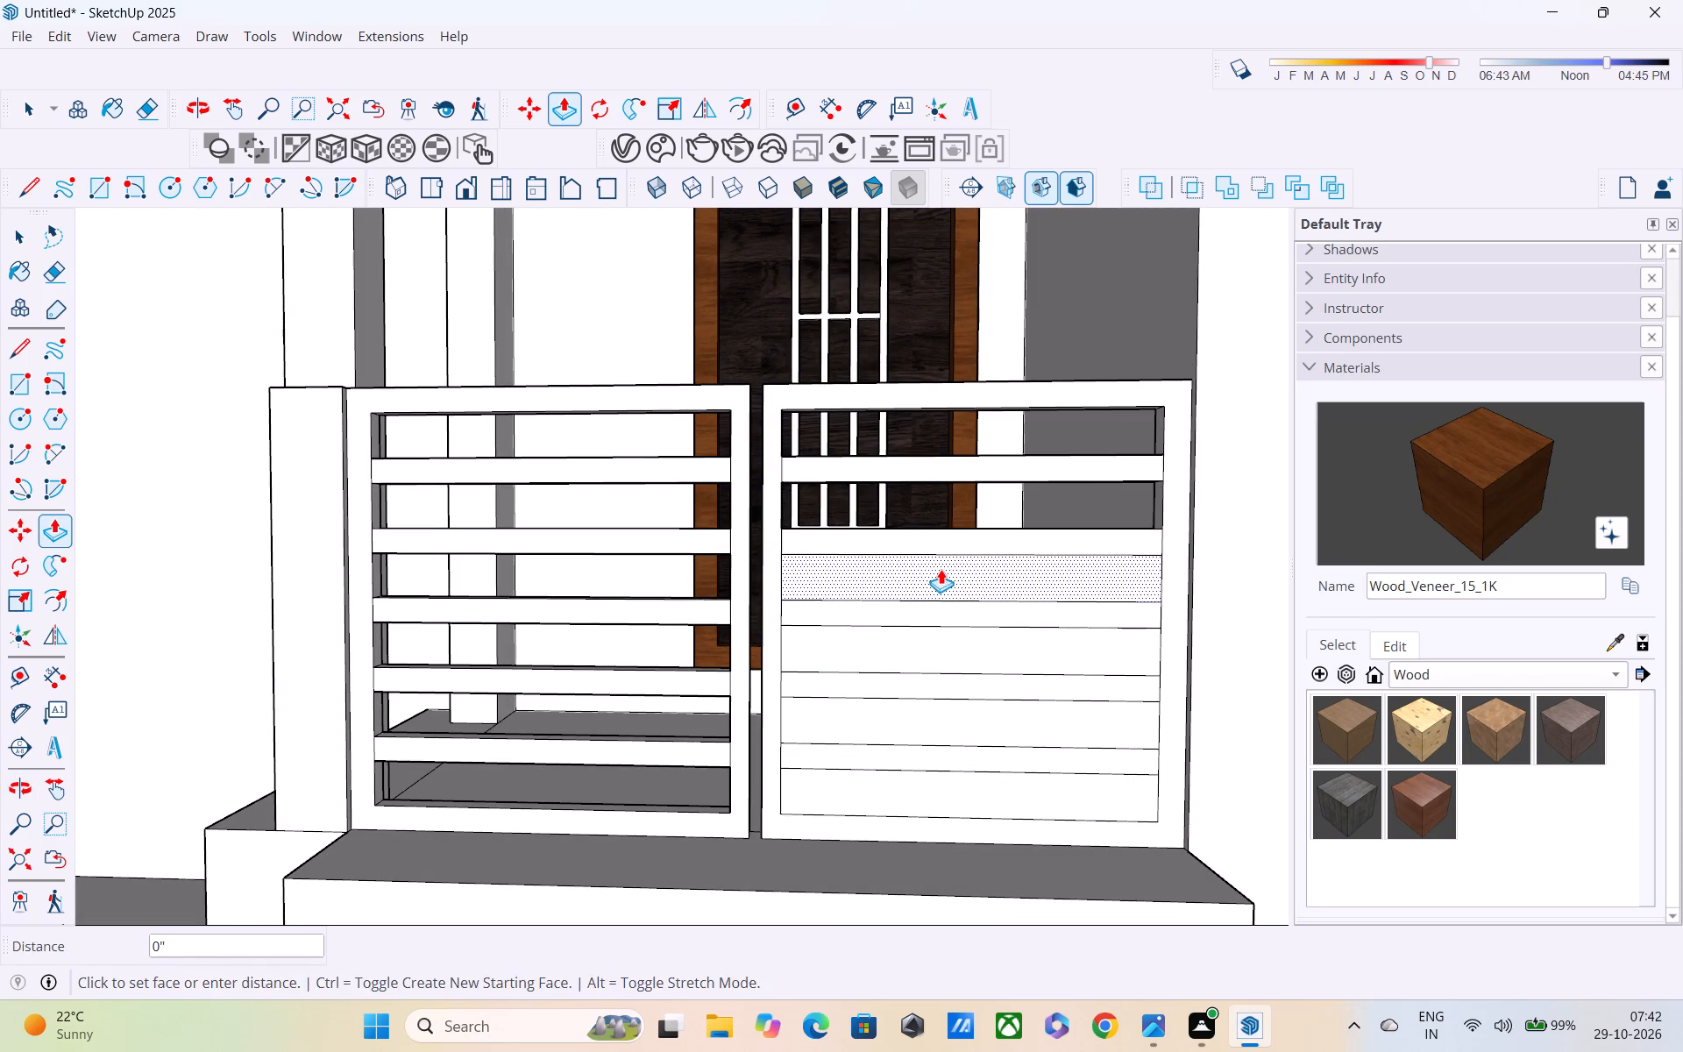
double_click(940, 634)
double_click(932, 716)
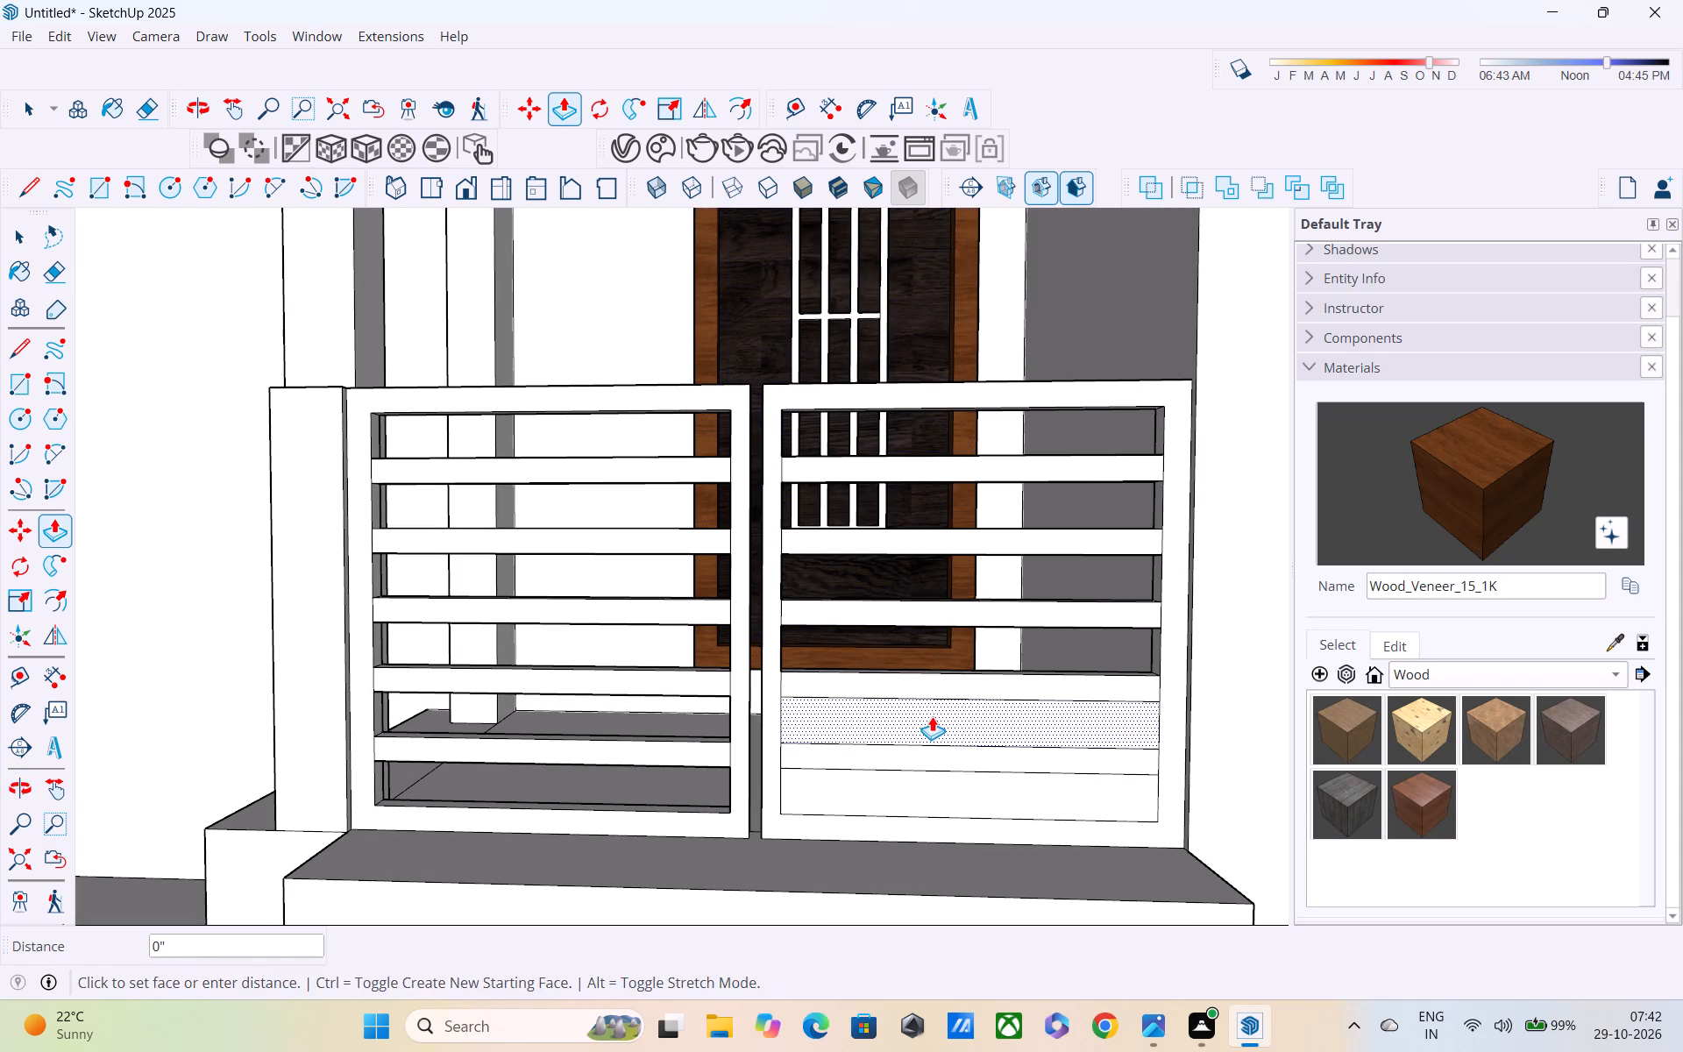
double_click(921, 785)
Push the top of the short post beside the left gate half down about 3 3/8".
shift+middle_drag(900, 711, 942, 861)
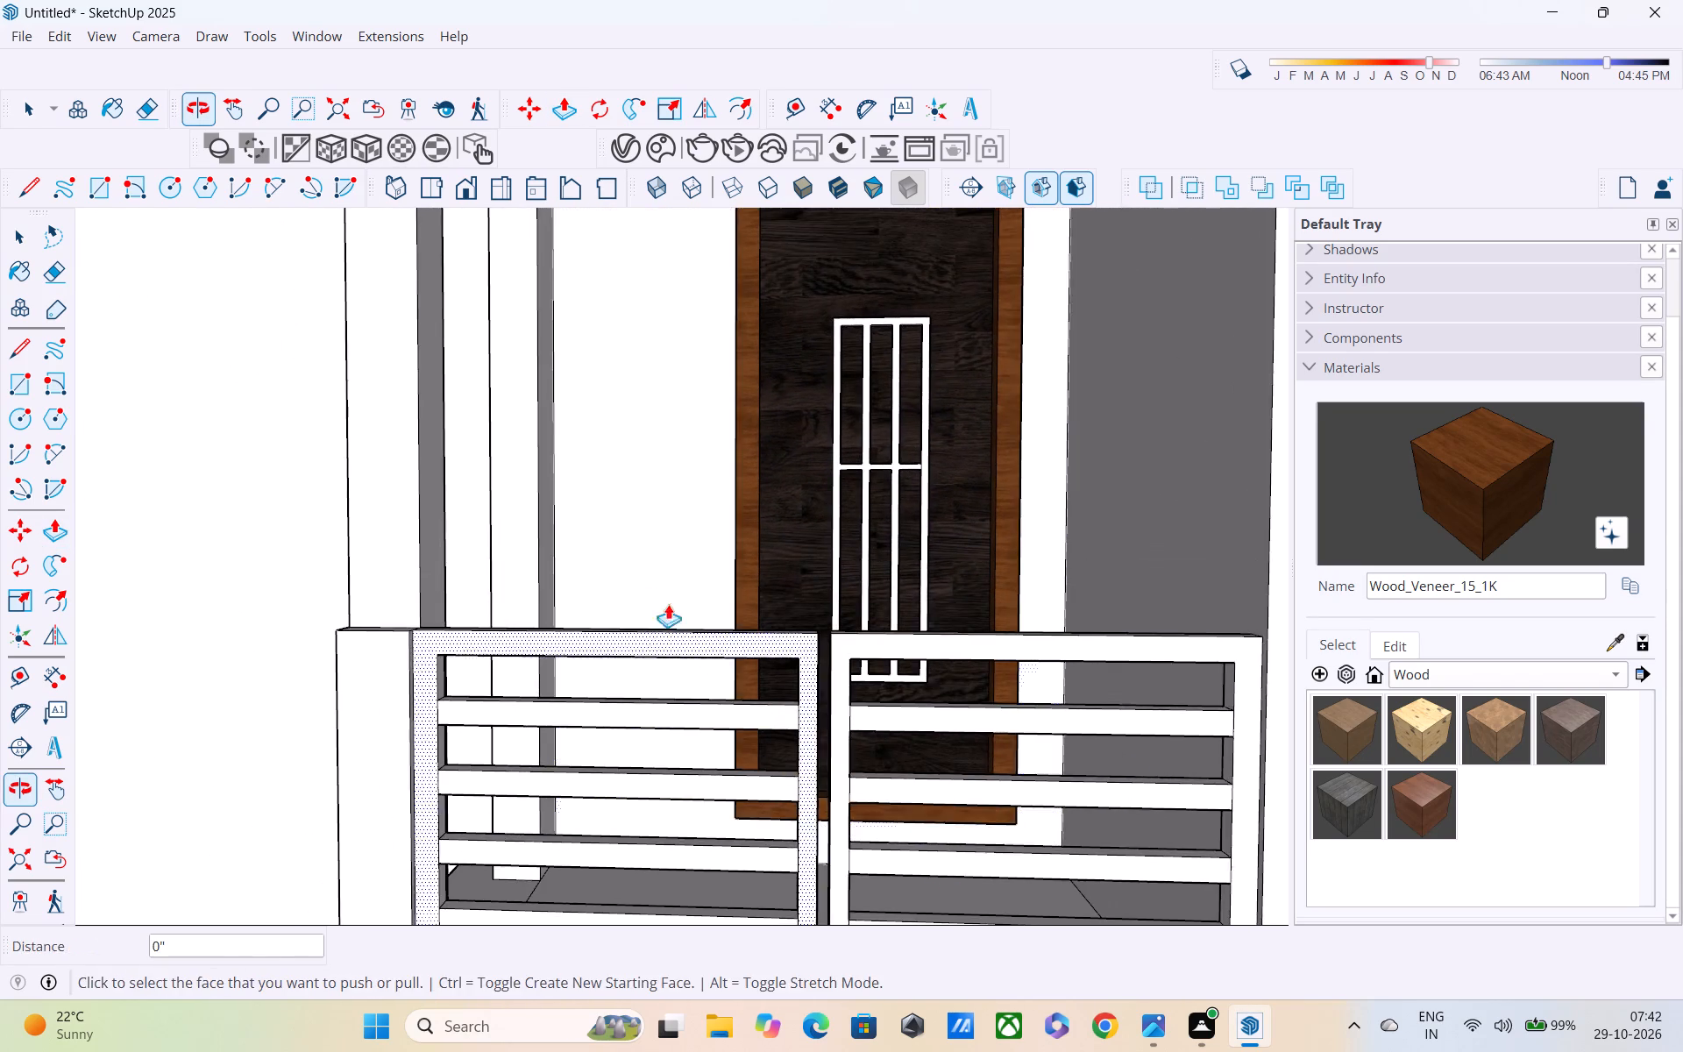
middle_drag(653, 591, 990, 540)
scroll(911, 501, down, 3)
middle_drag(668, 572, 1015, 630)
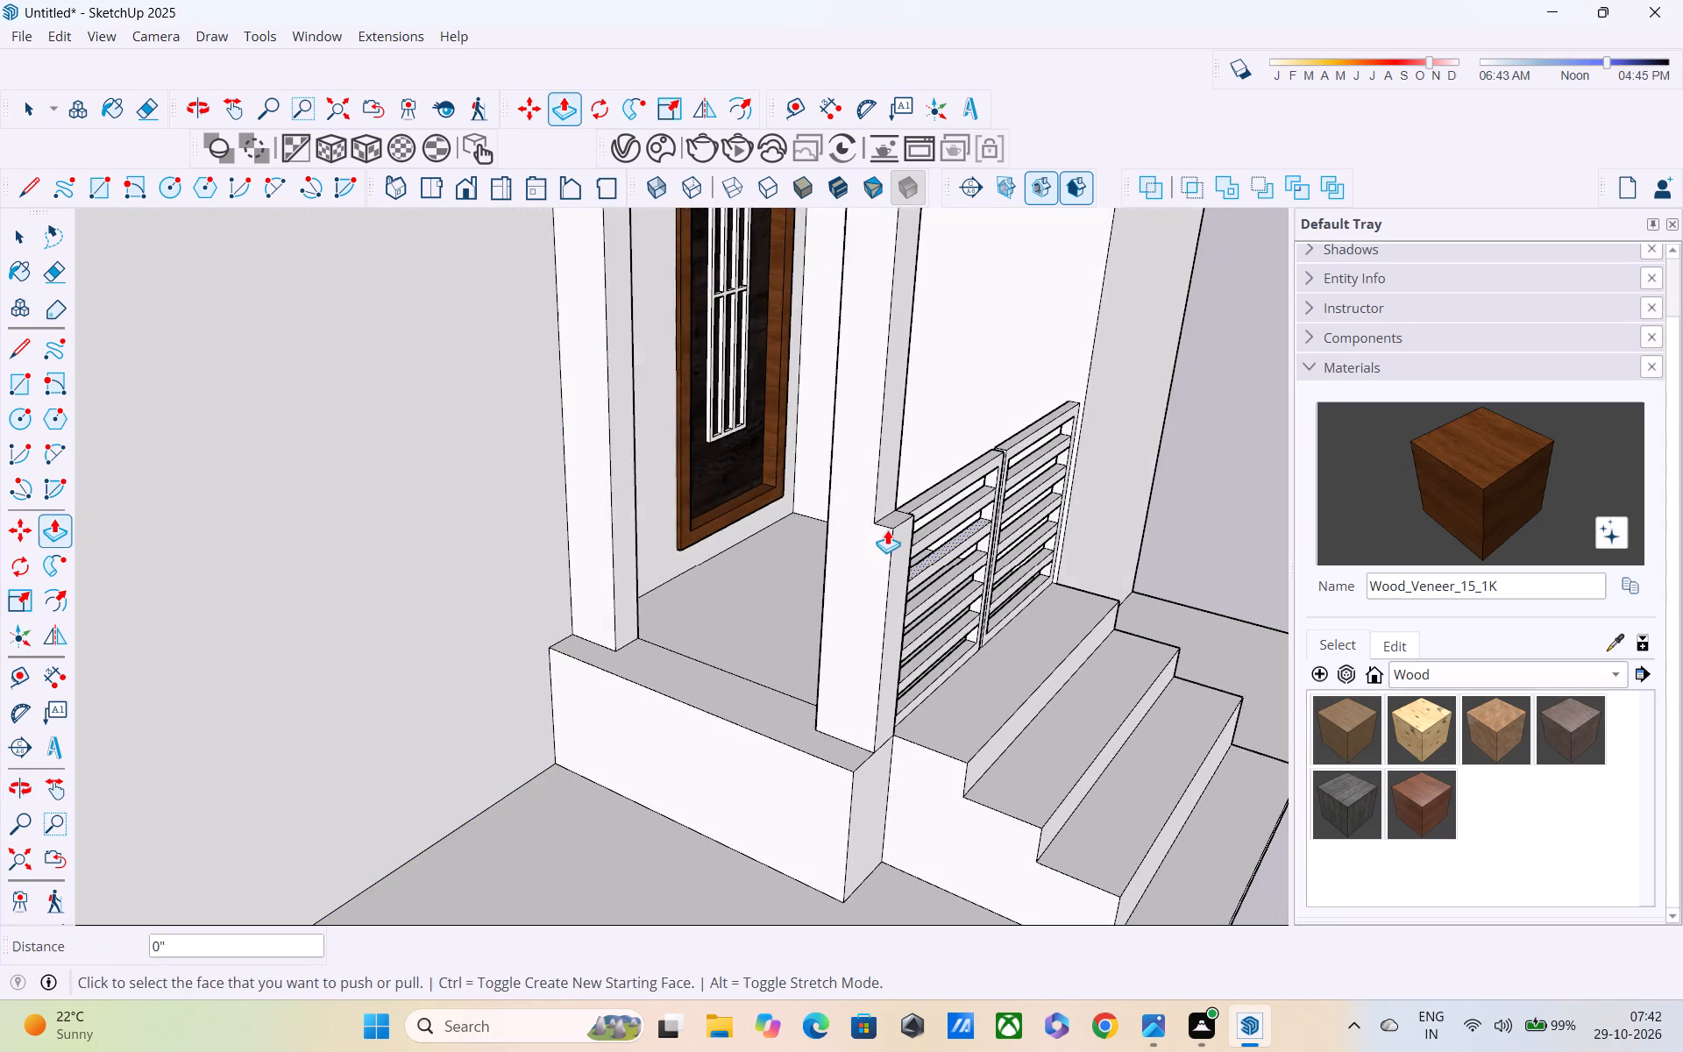
scroll(884, 525, up, 4)
click(891, 524)
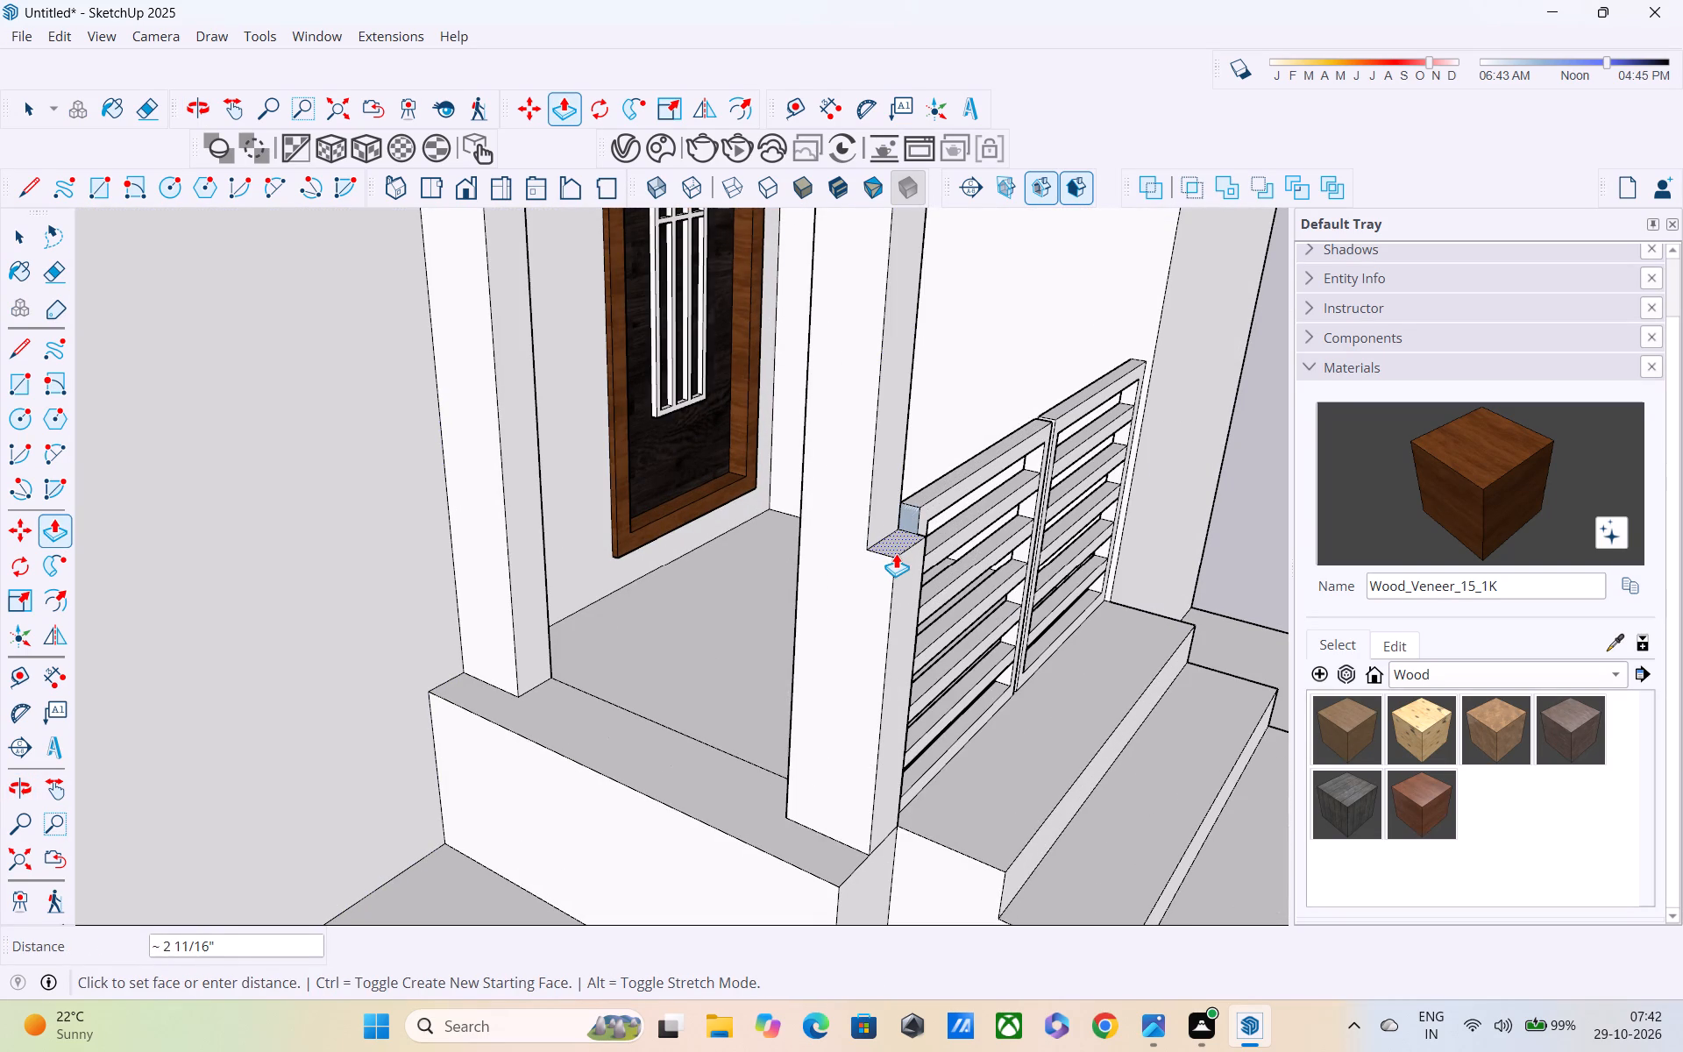
click(896, 559)
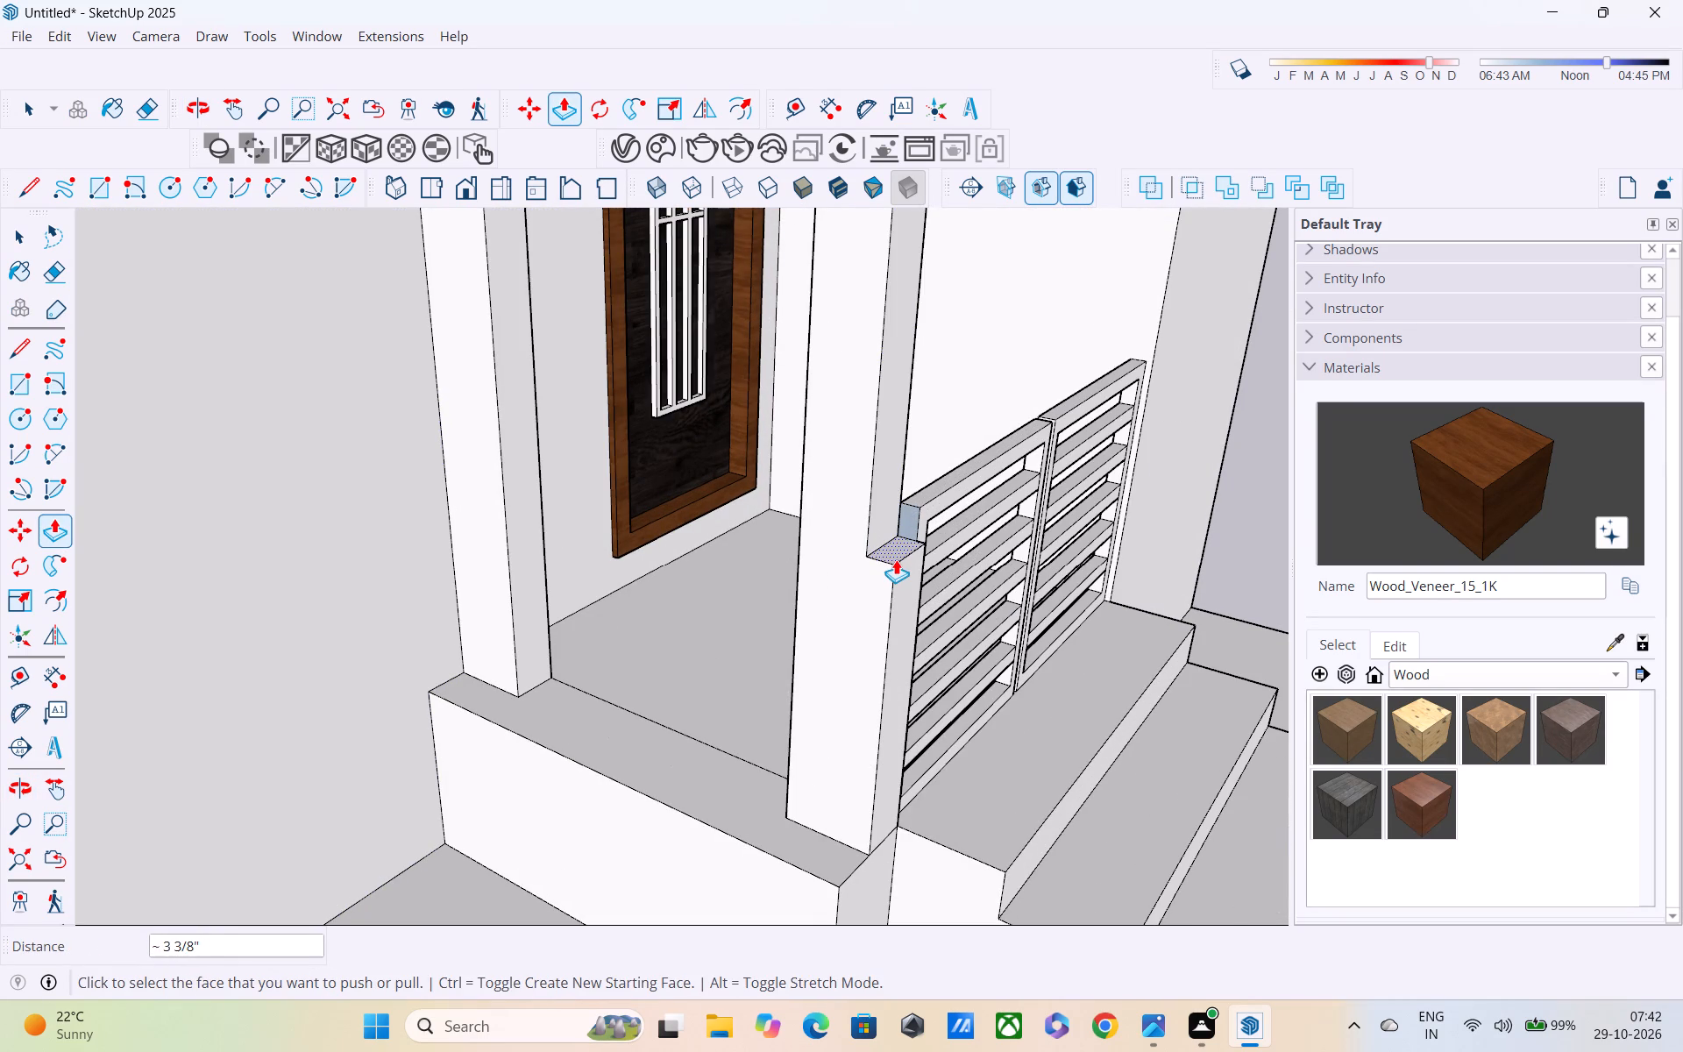
Draw 2" lines across the outer frame member's front and exposed end, level with the underside of the left gate half's top rail.
scroll(920, 540, up, 9)
key(l)
scroll(906, 438, up, 4)
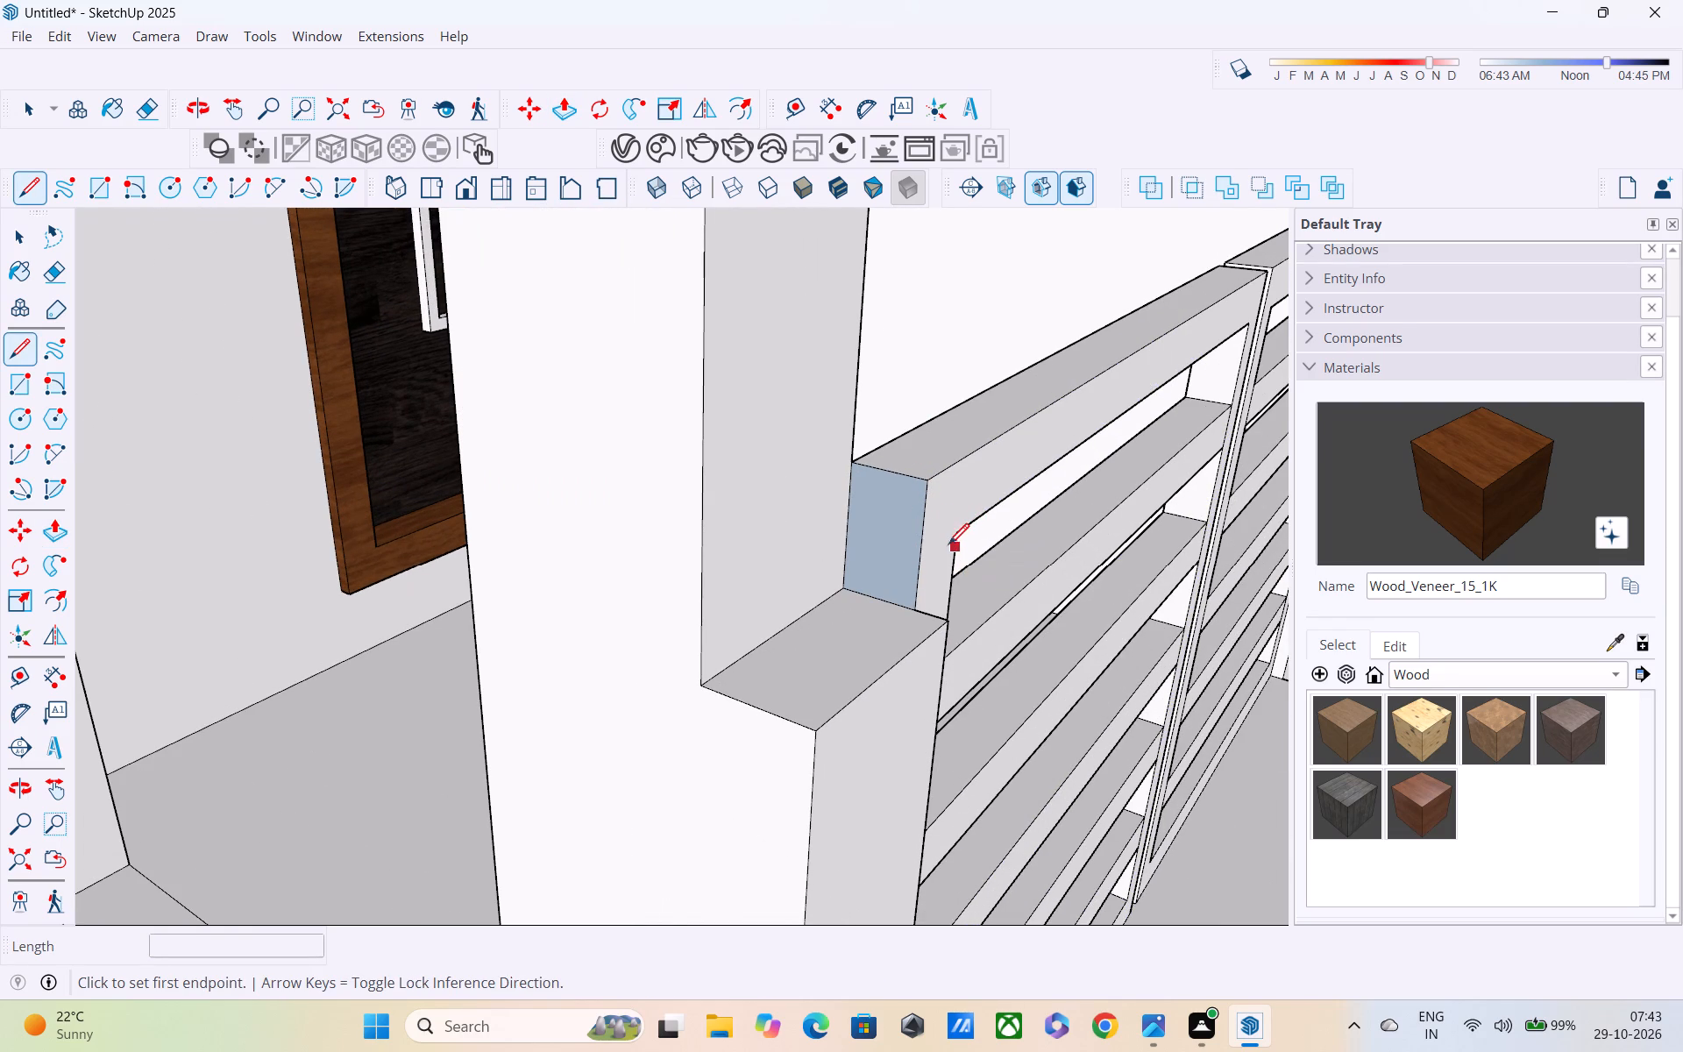
click(949, 543)
click(913, 569)
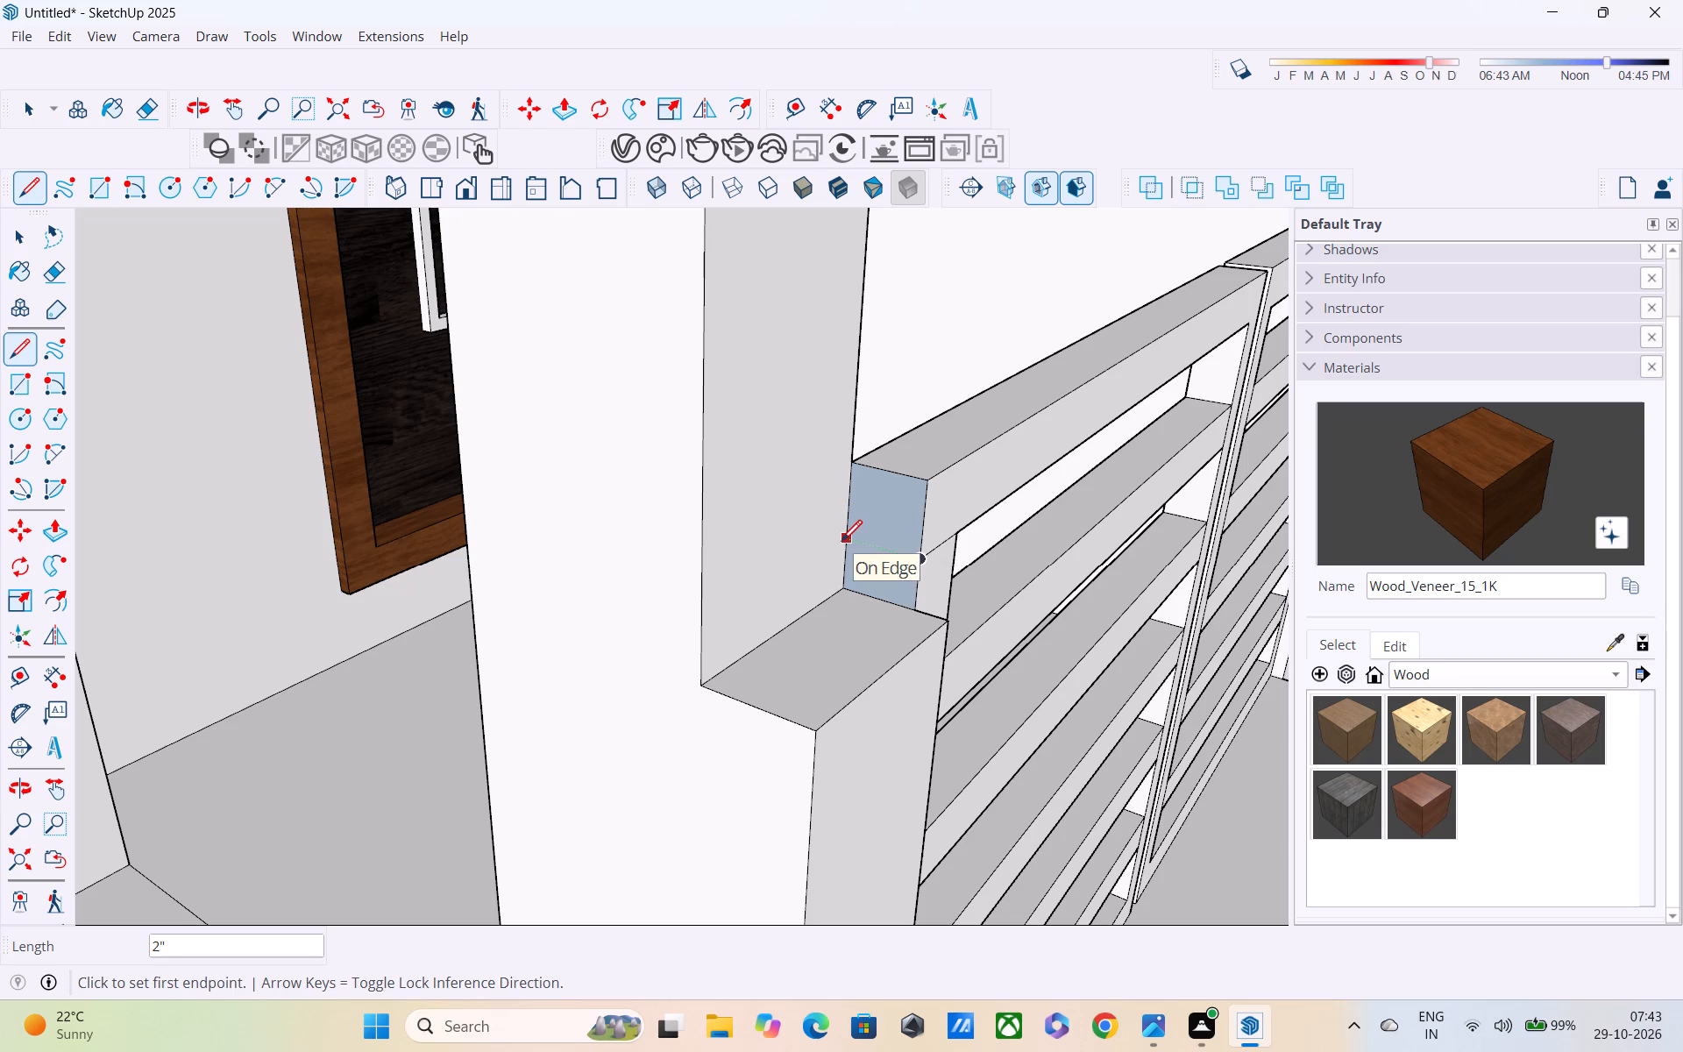
click(841, 543)
click(911, 568)
Extrude the upper end face of the left gate half's top rail about 10 1/2" outward over the short post.
key(p)
click(898, 526)
scroll(832, 597, down, 4)
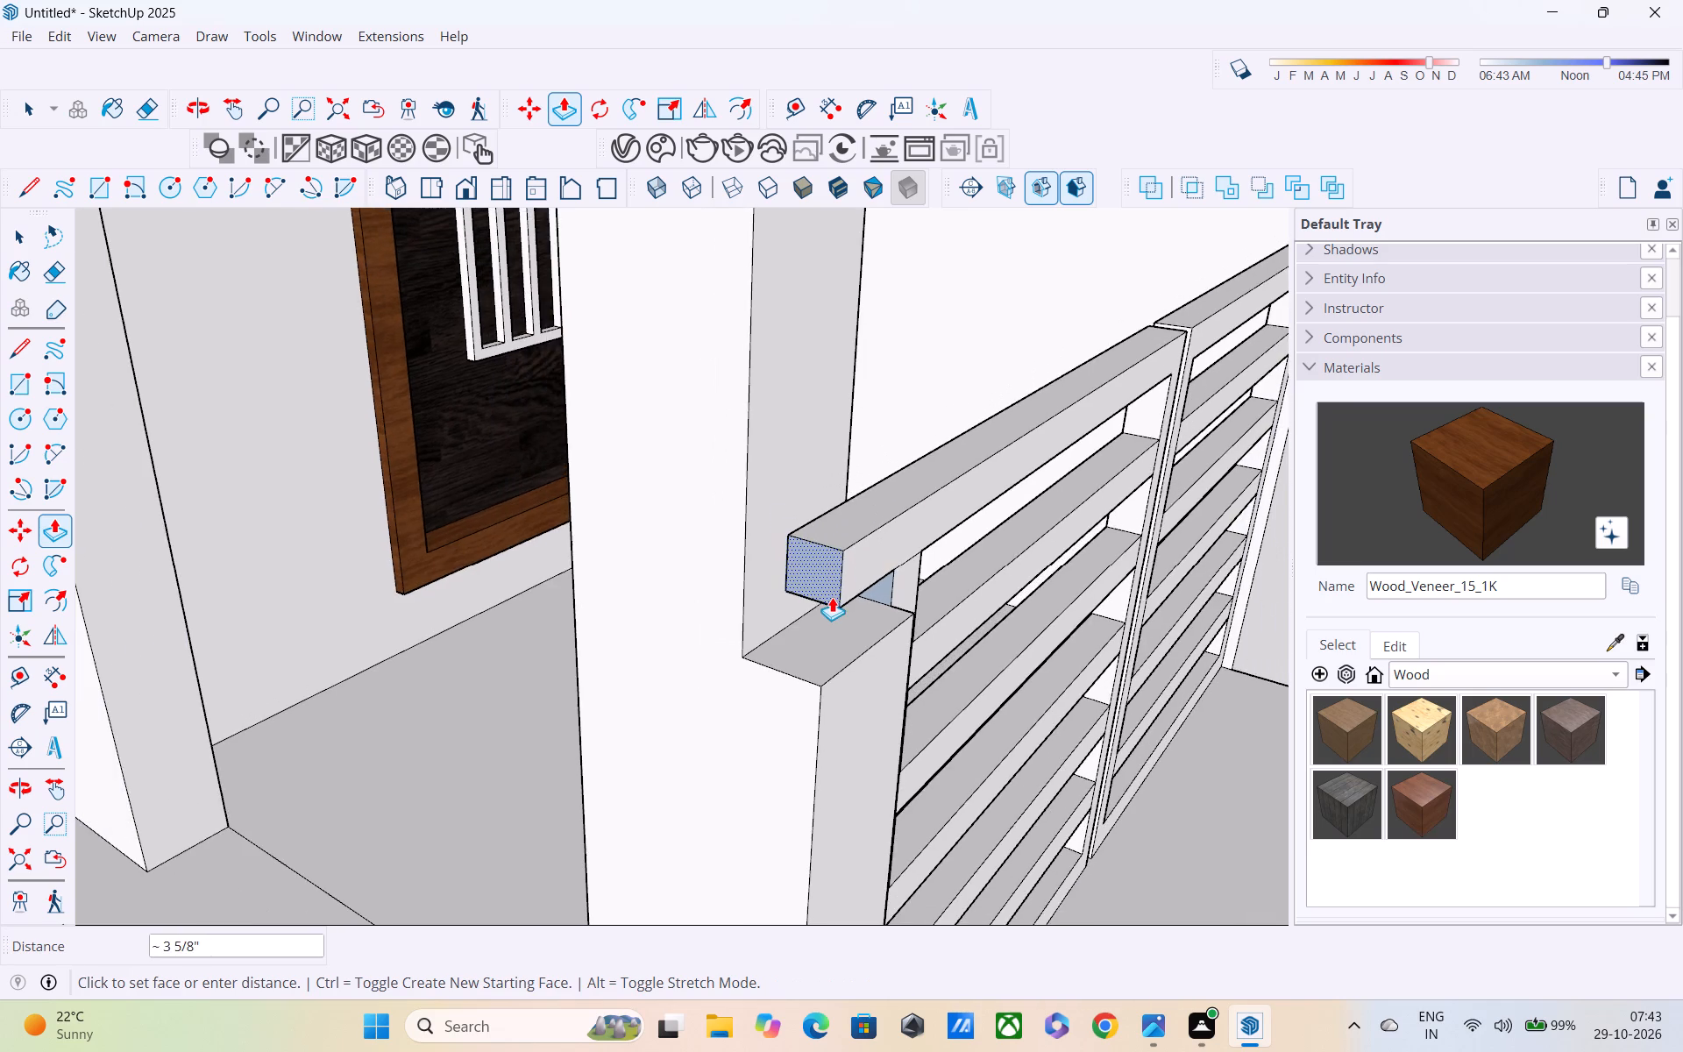
middle_drag(823, 585, 782, 444)
scroll(771, 435, down, 9)
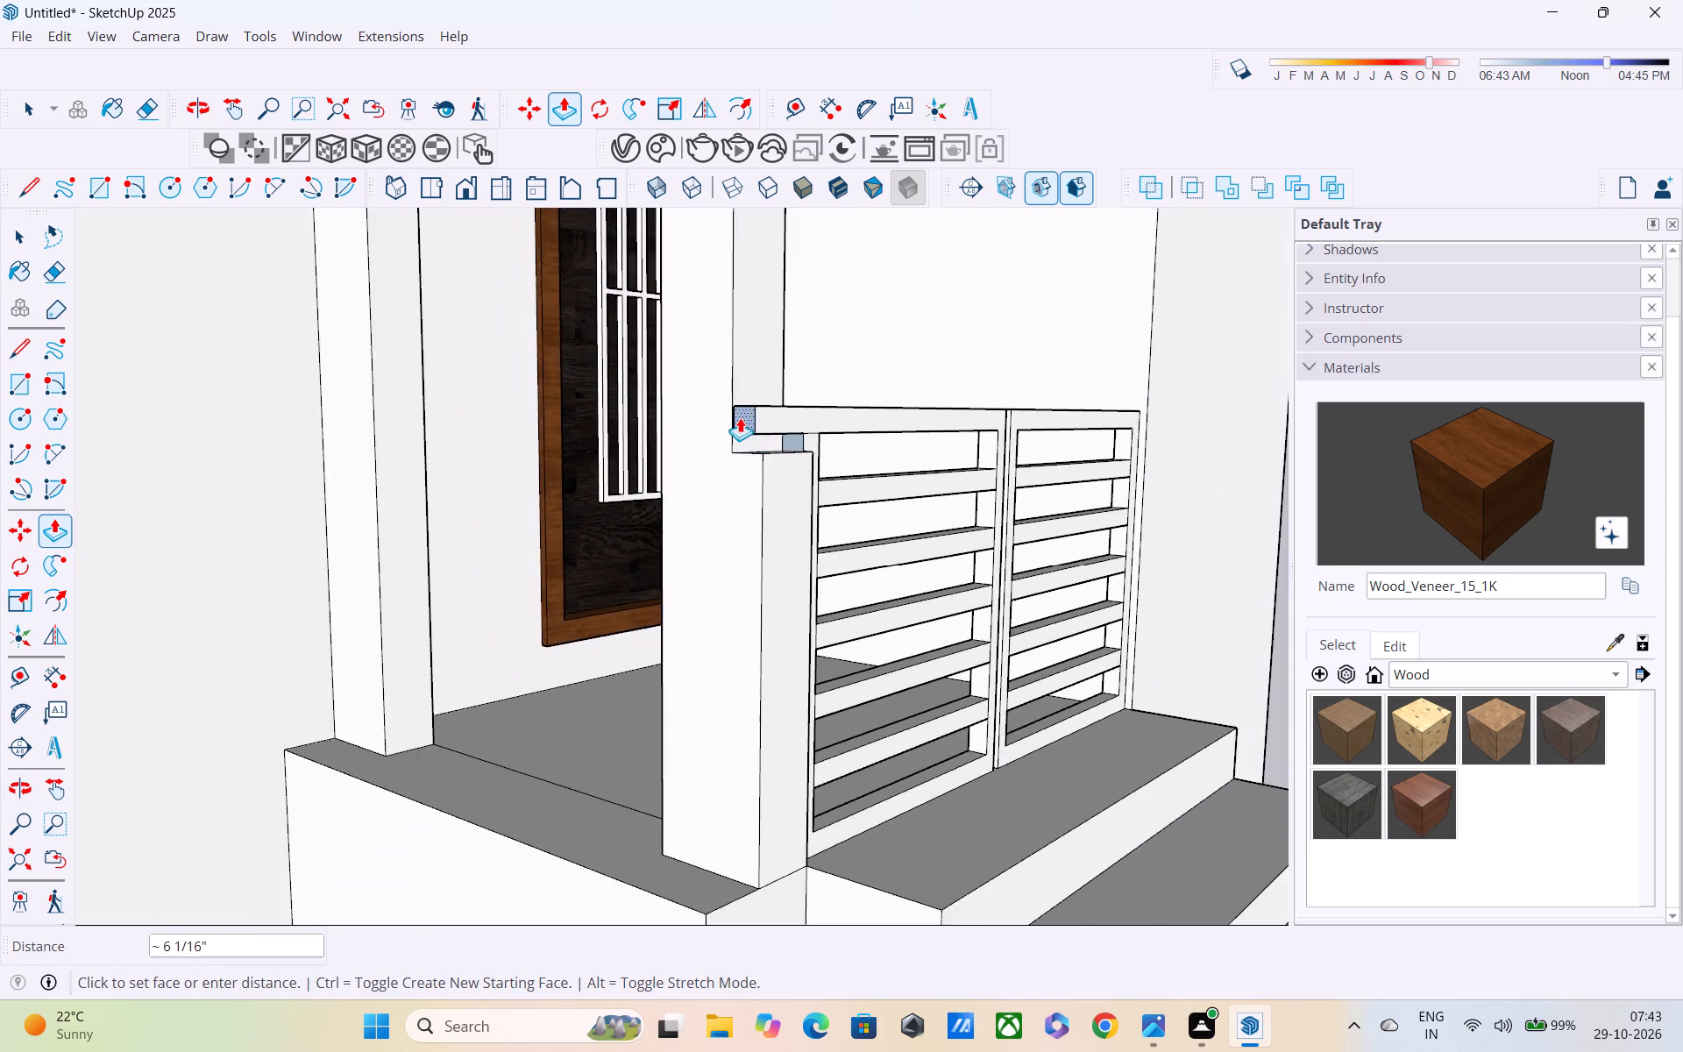
scroll(735, 413, down, 4)
shift+middle_drag(733, 407, 976, 528)
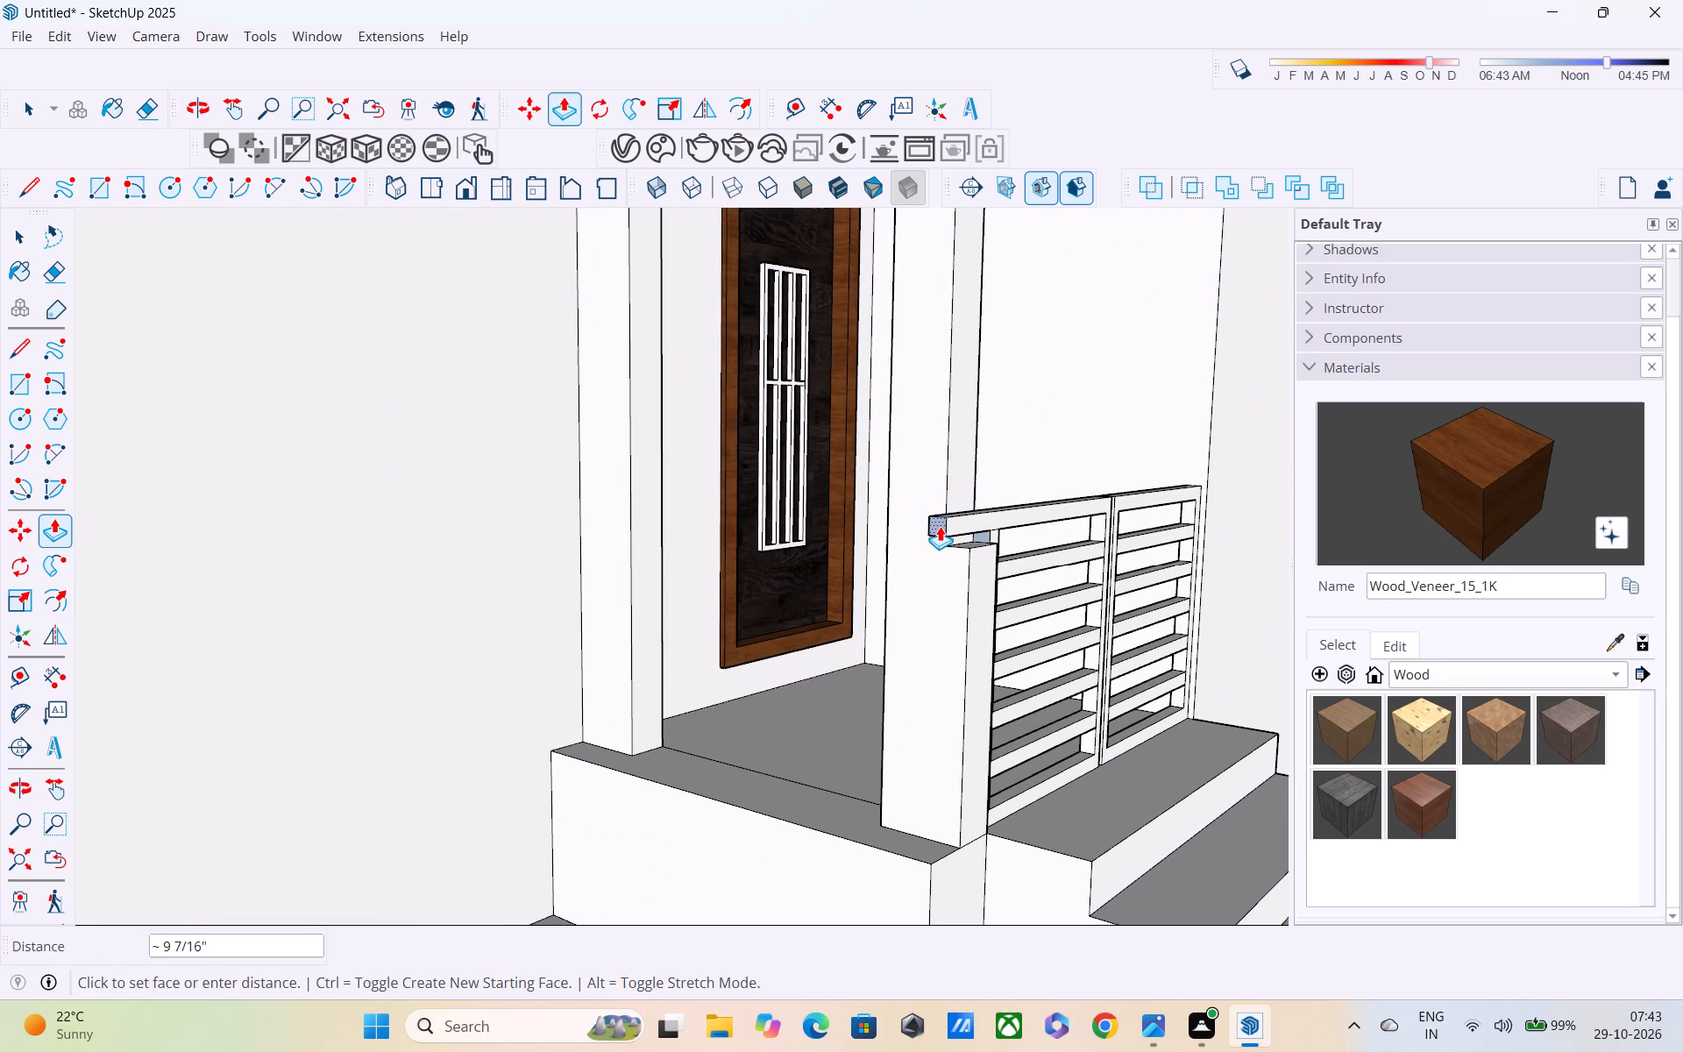
middle_drag(965, 558, 972, 563)
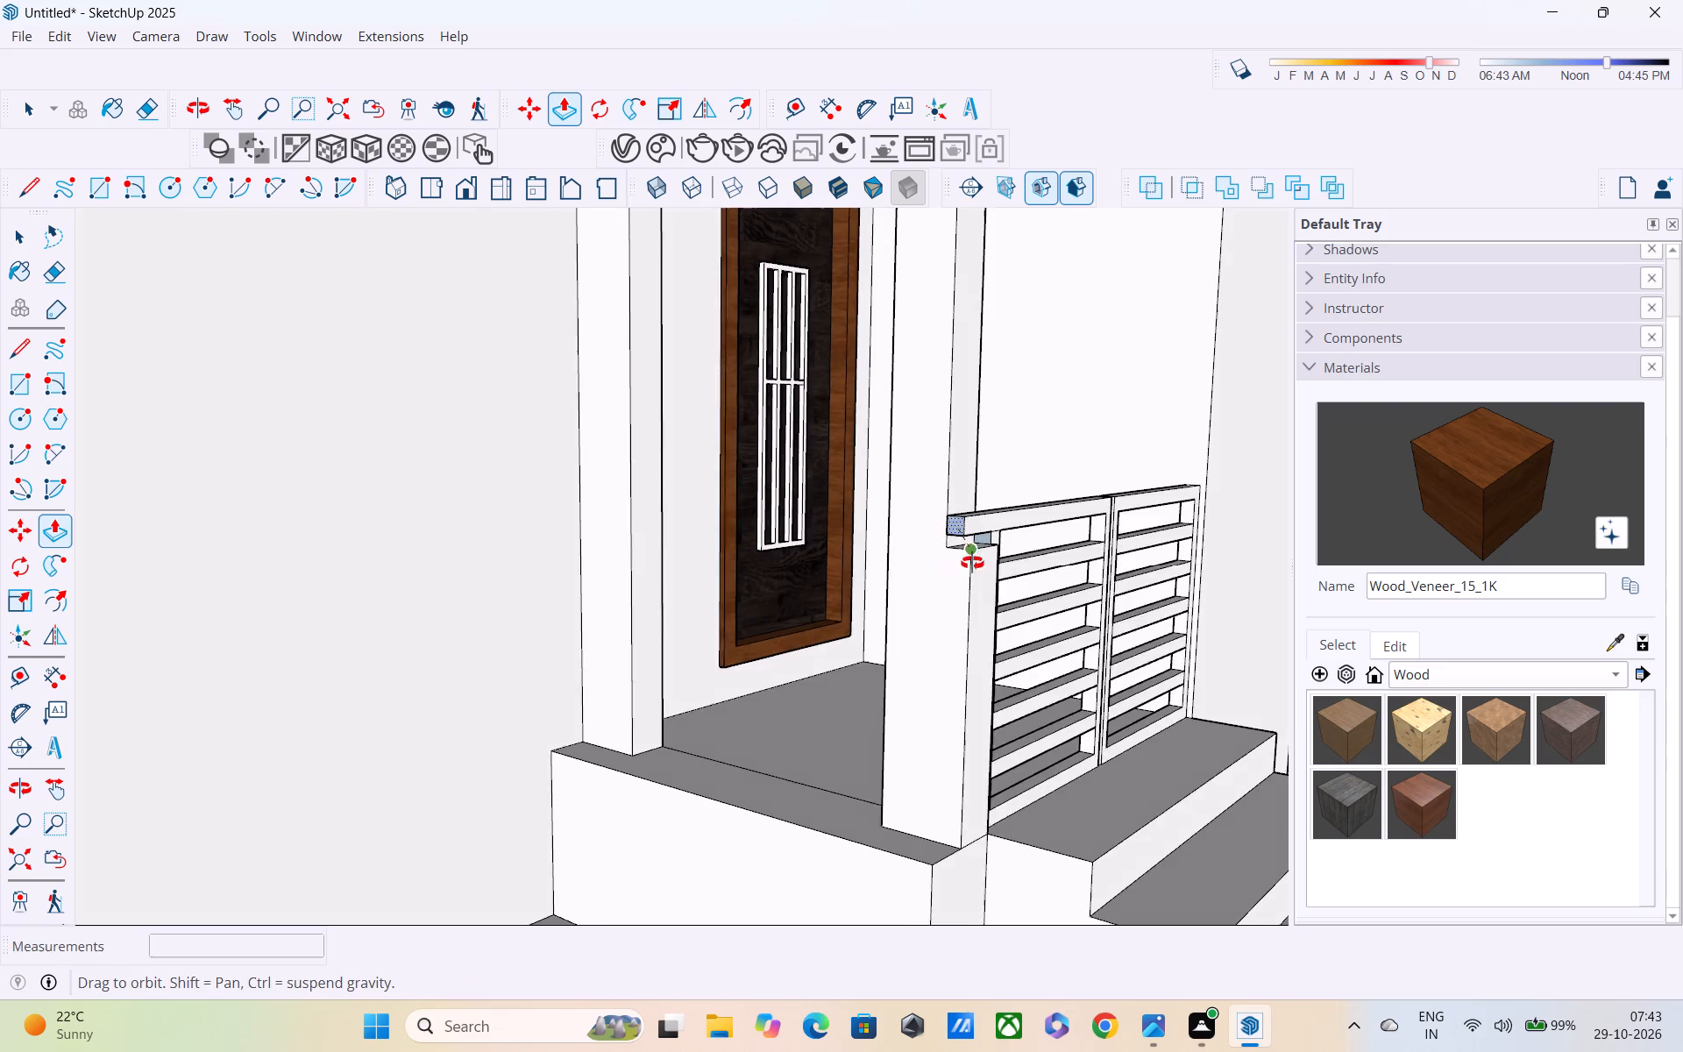
middle_drag(972, 563, 1132, 609)
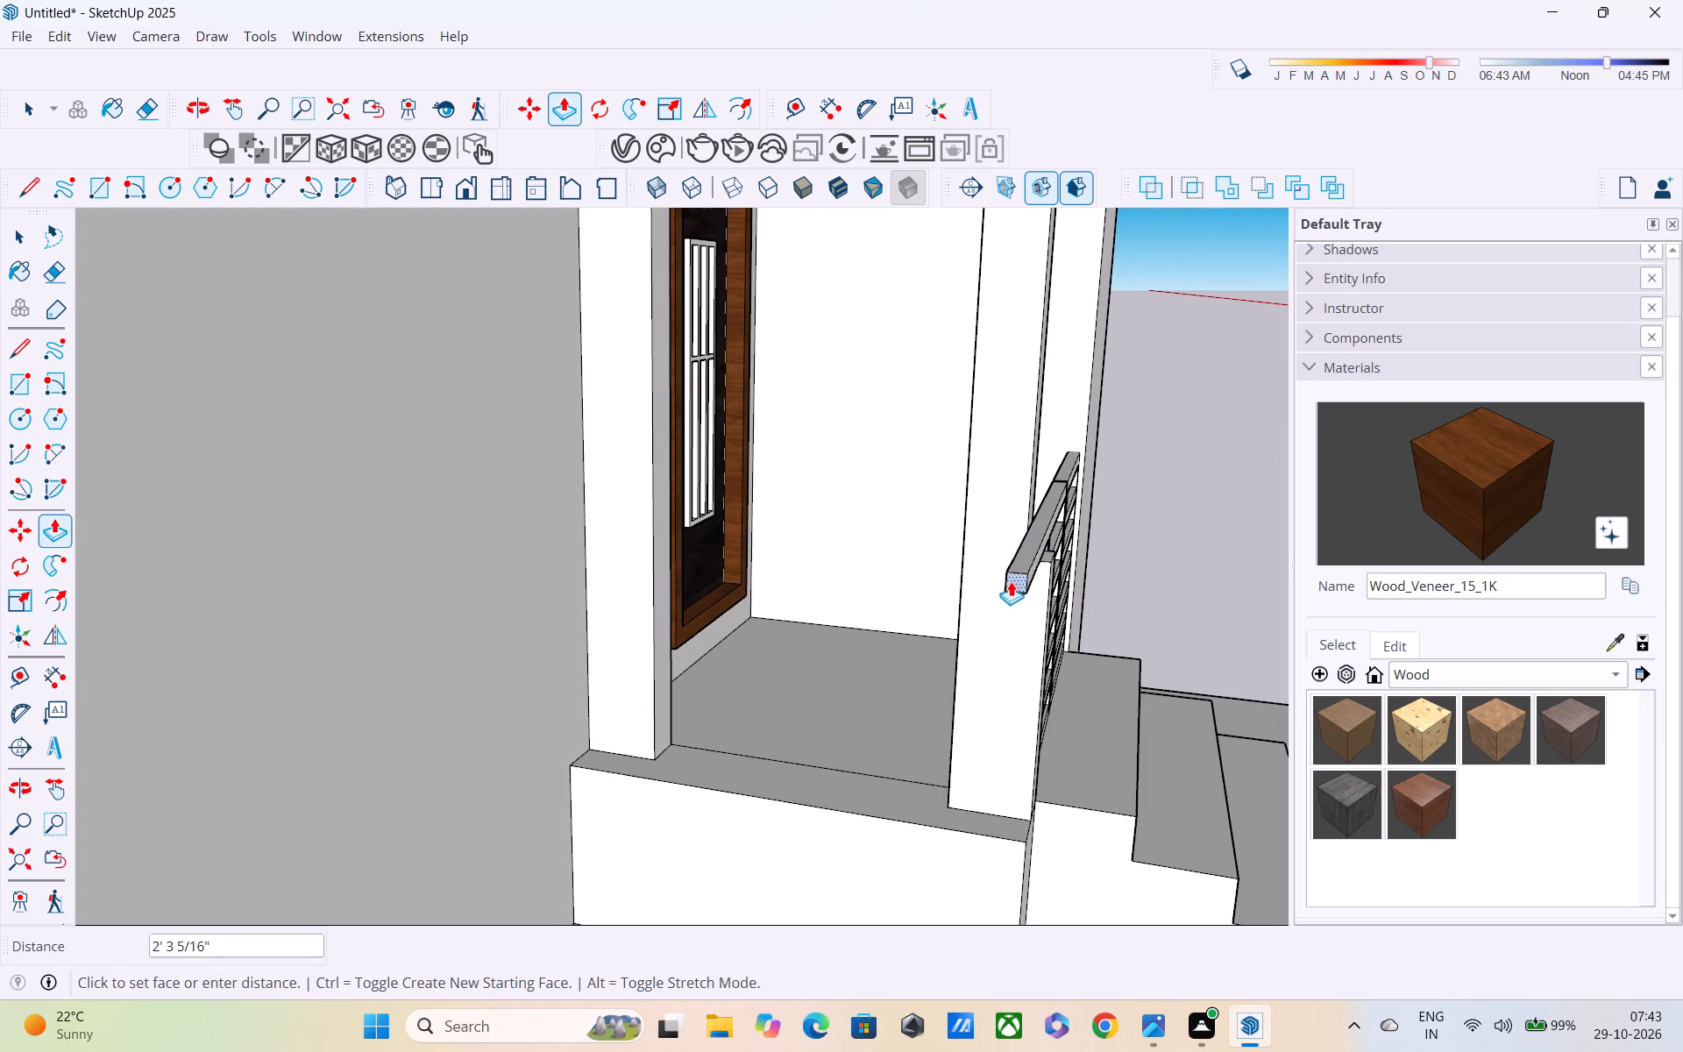
middle_drag(1044, 576, 1092, 573)
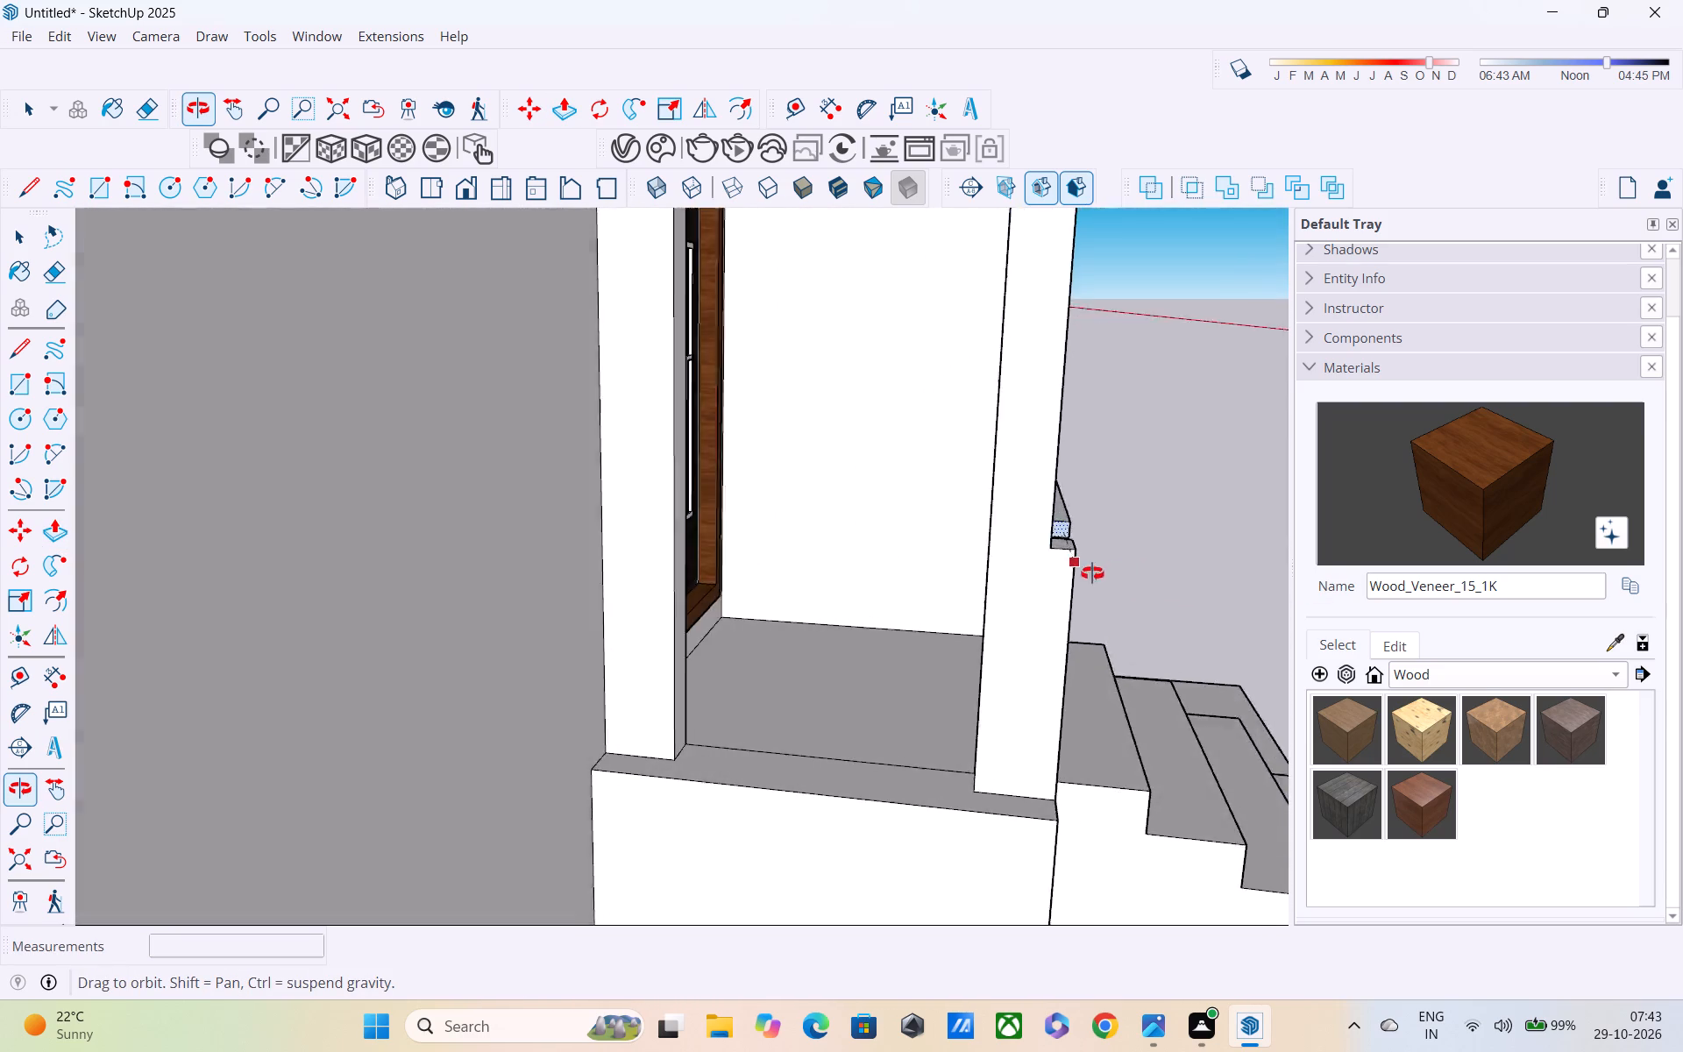
middle_drag(1092, 573, 734, 604)
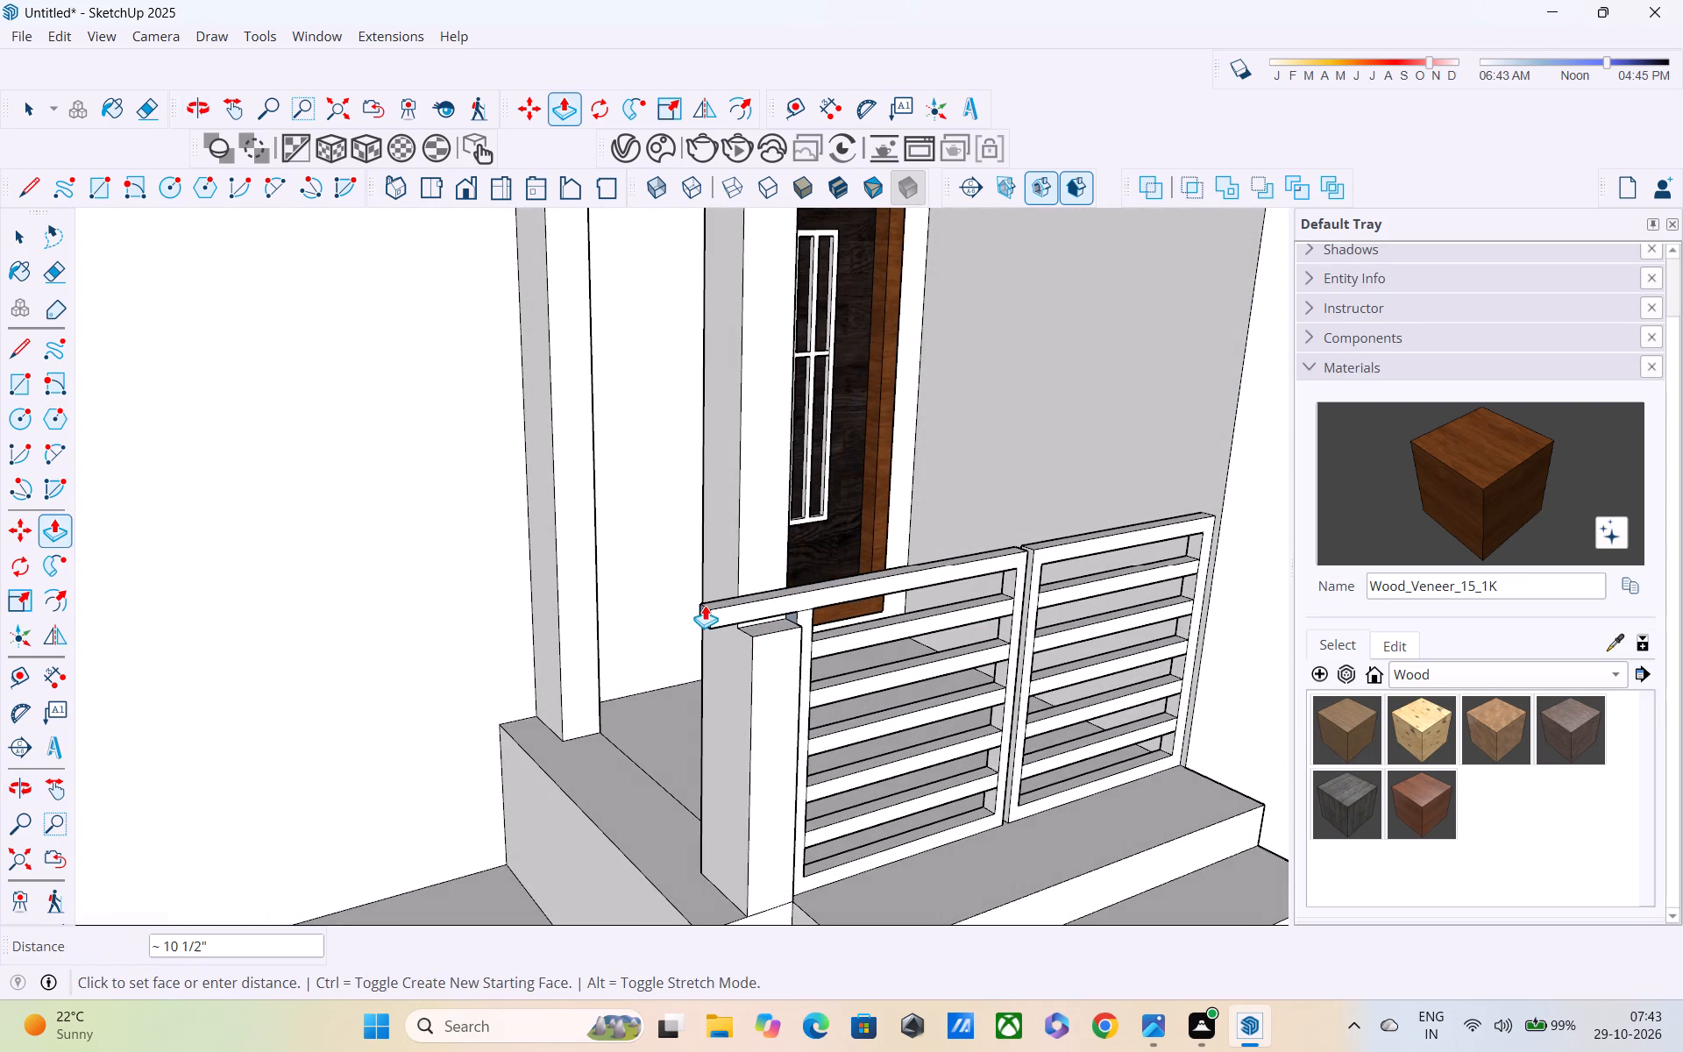
click(714, 601)
Push the extended top rail's end face back about 1".
middle_drag(734, 604, 1117, 714)
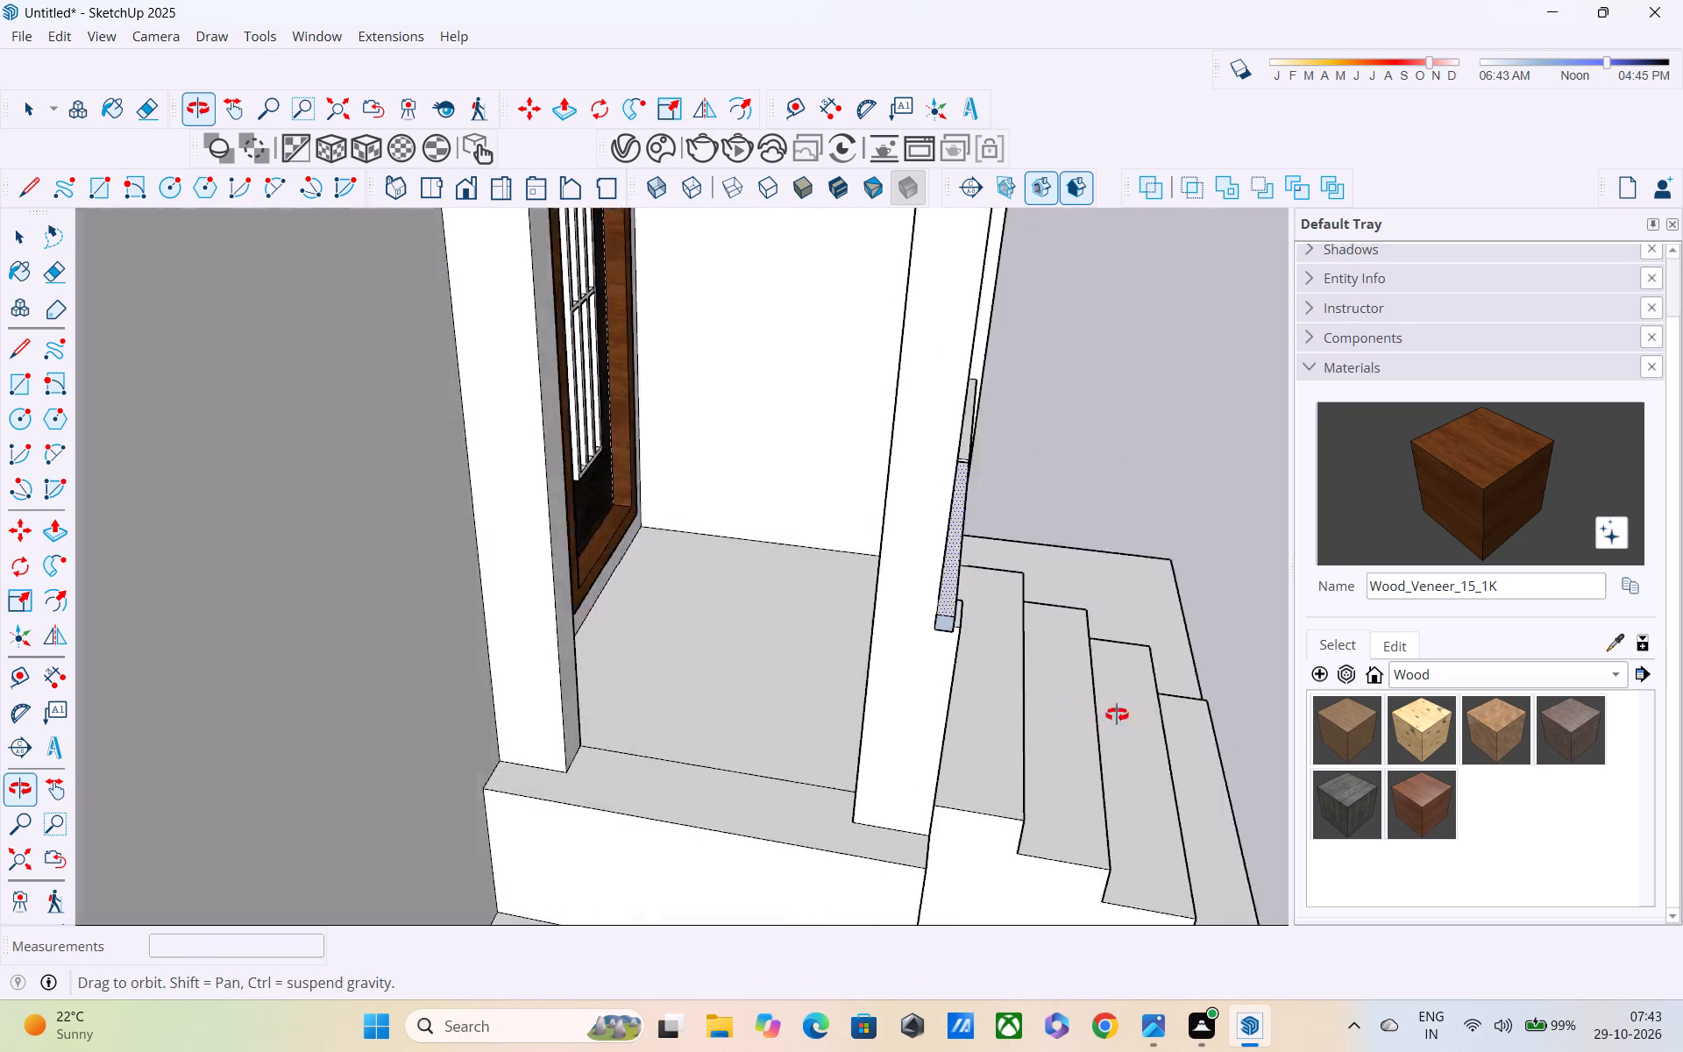
middle_drag(1117, 714, 1213, 713)
scroll(927, 647, up, 8)
middle_drag(1005, 550, 1187, 534)
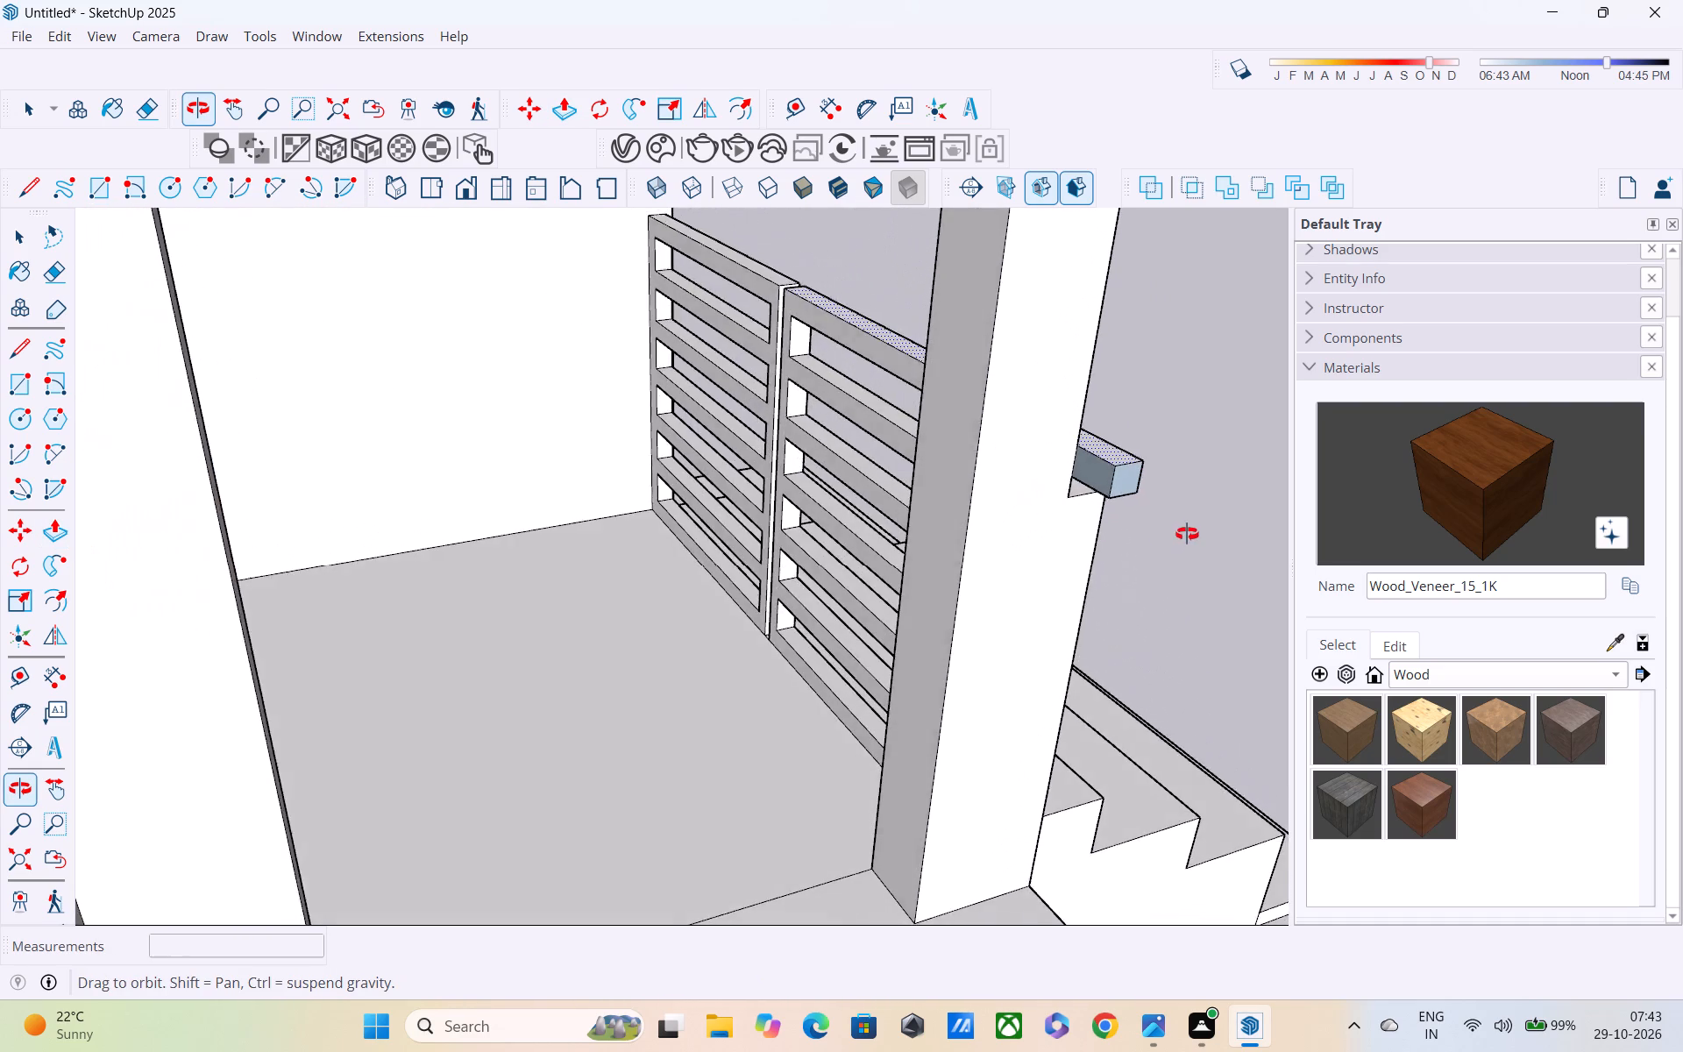
middle_drag(1187, 534, 1195, 516)
scroll(1141, 461, up, 4)
click(1133, 454)
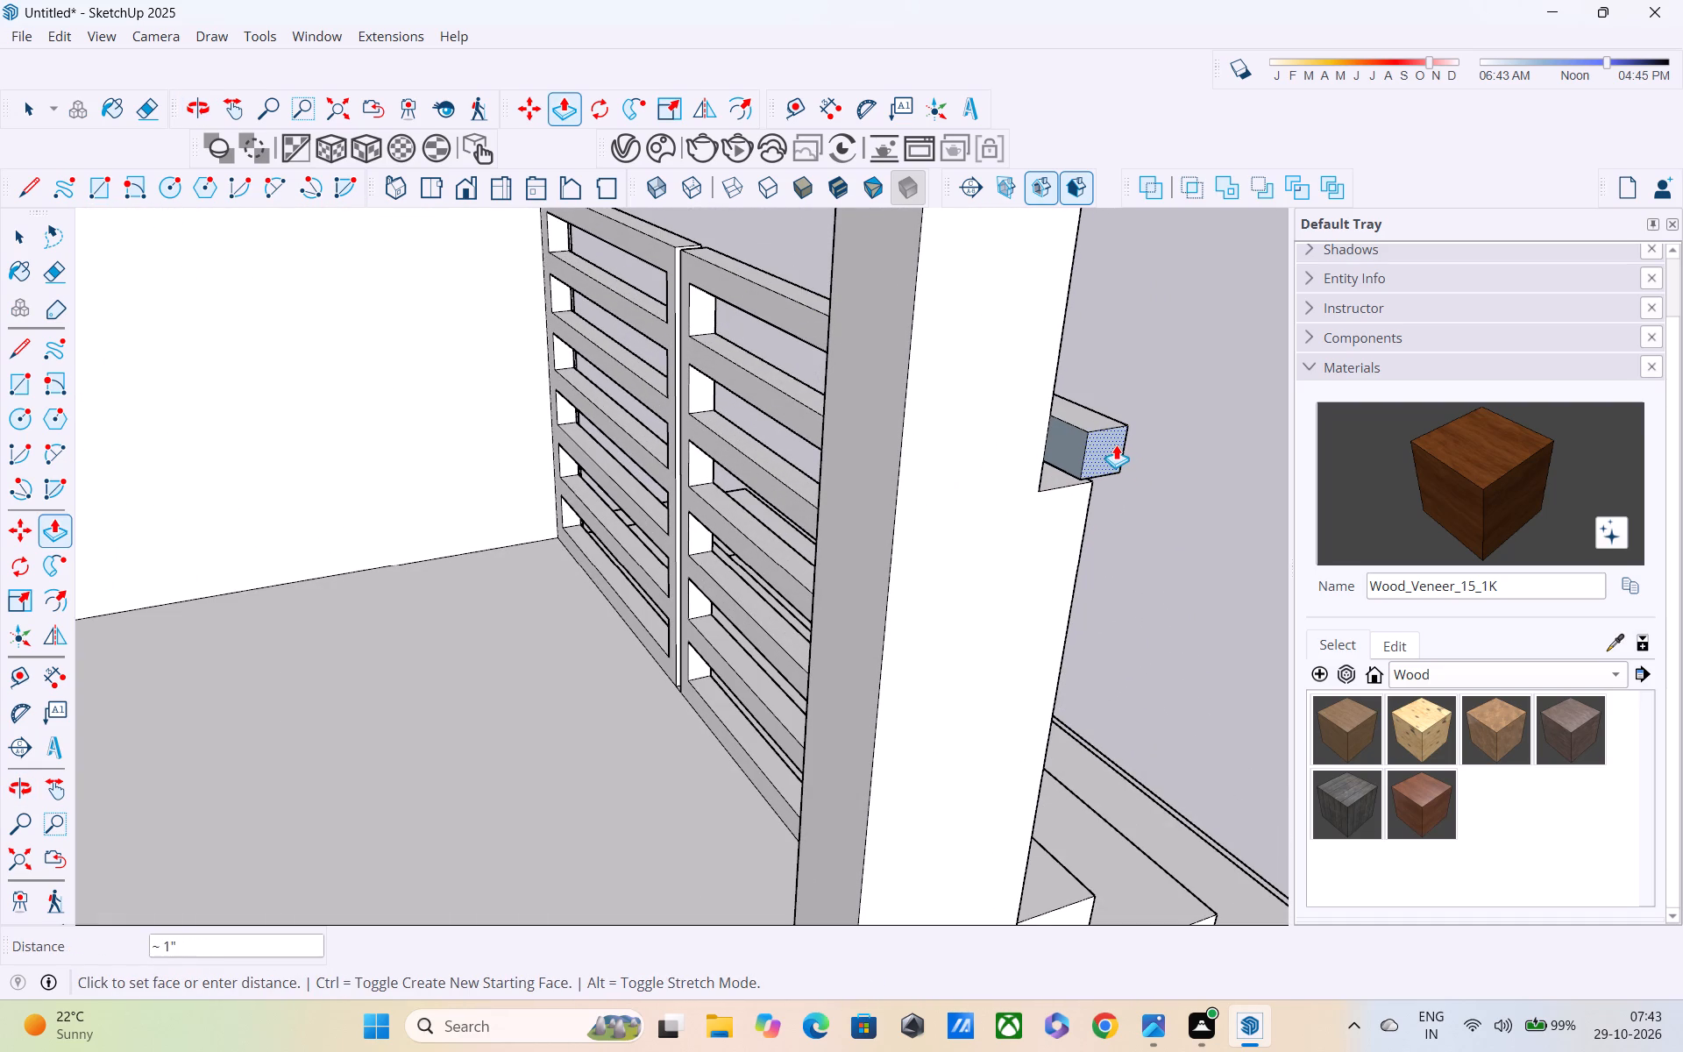
click(1117, 455)
Draw a 2" vertical line where the extended rail's inner side face meets the pillar's edge.
key(l)
scroll(1062, 430, up, 7)
middle_drag(1055, 440, 1007, 447)
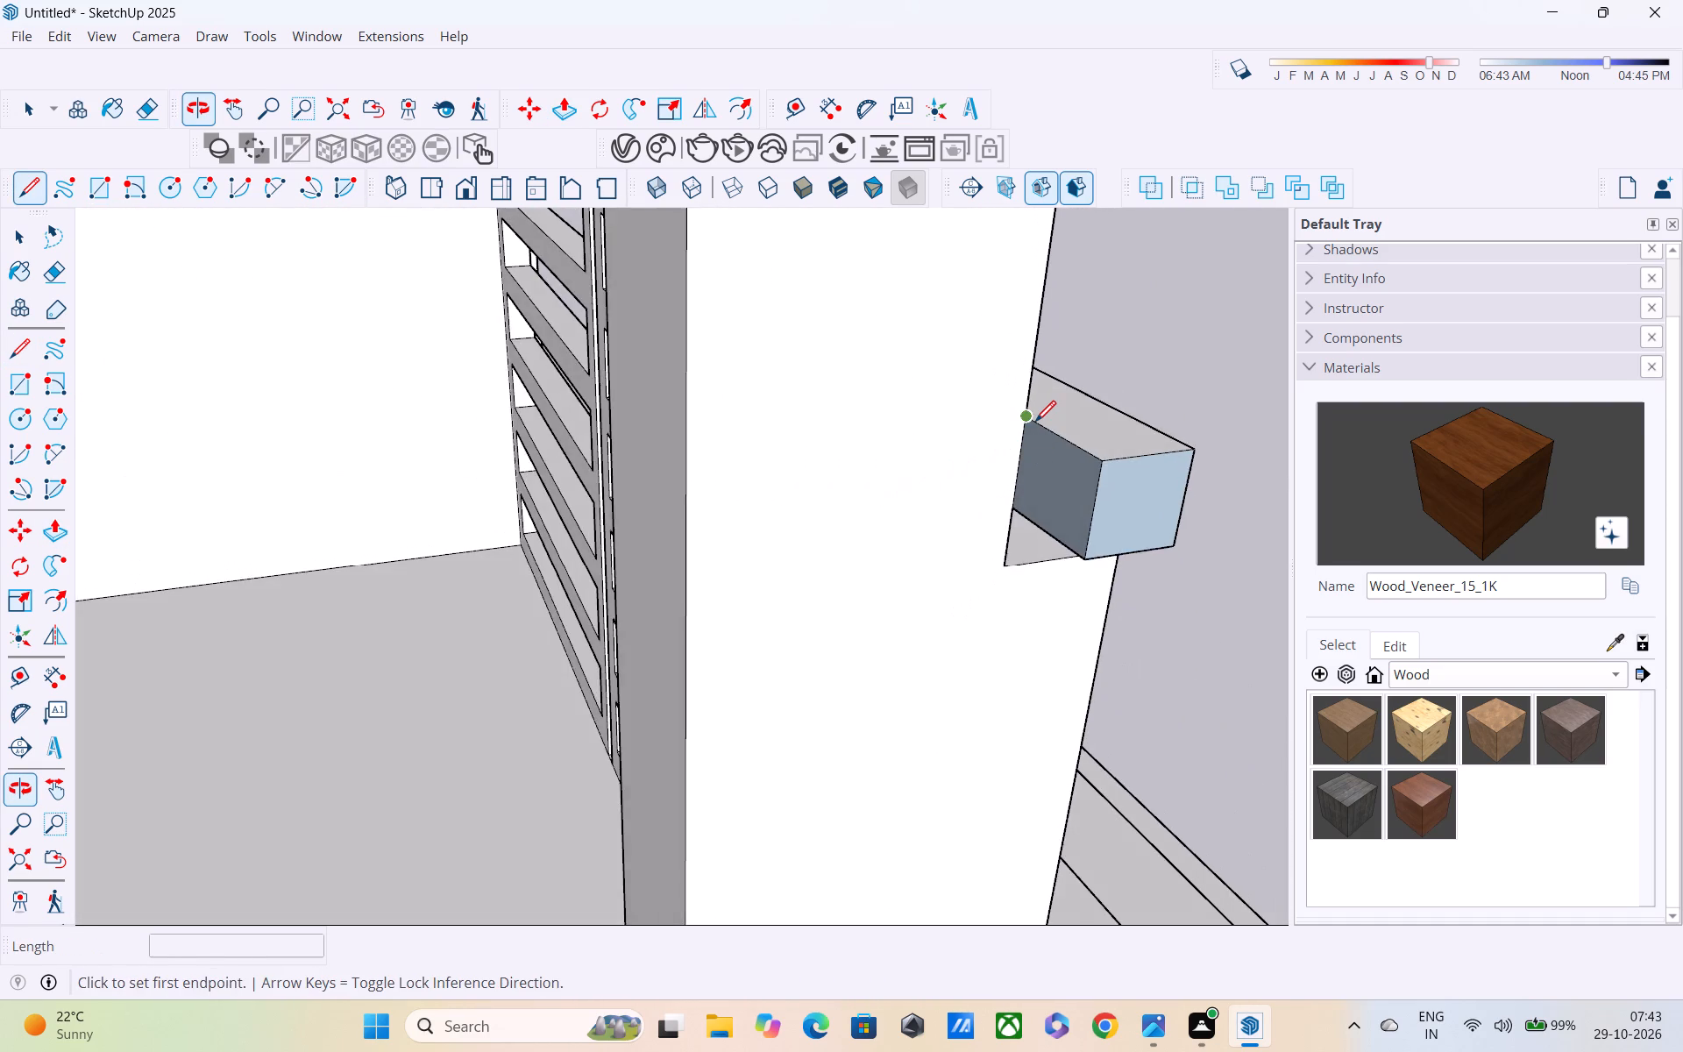
scroll(1035, 423, up, 4)
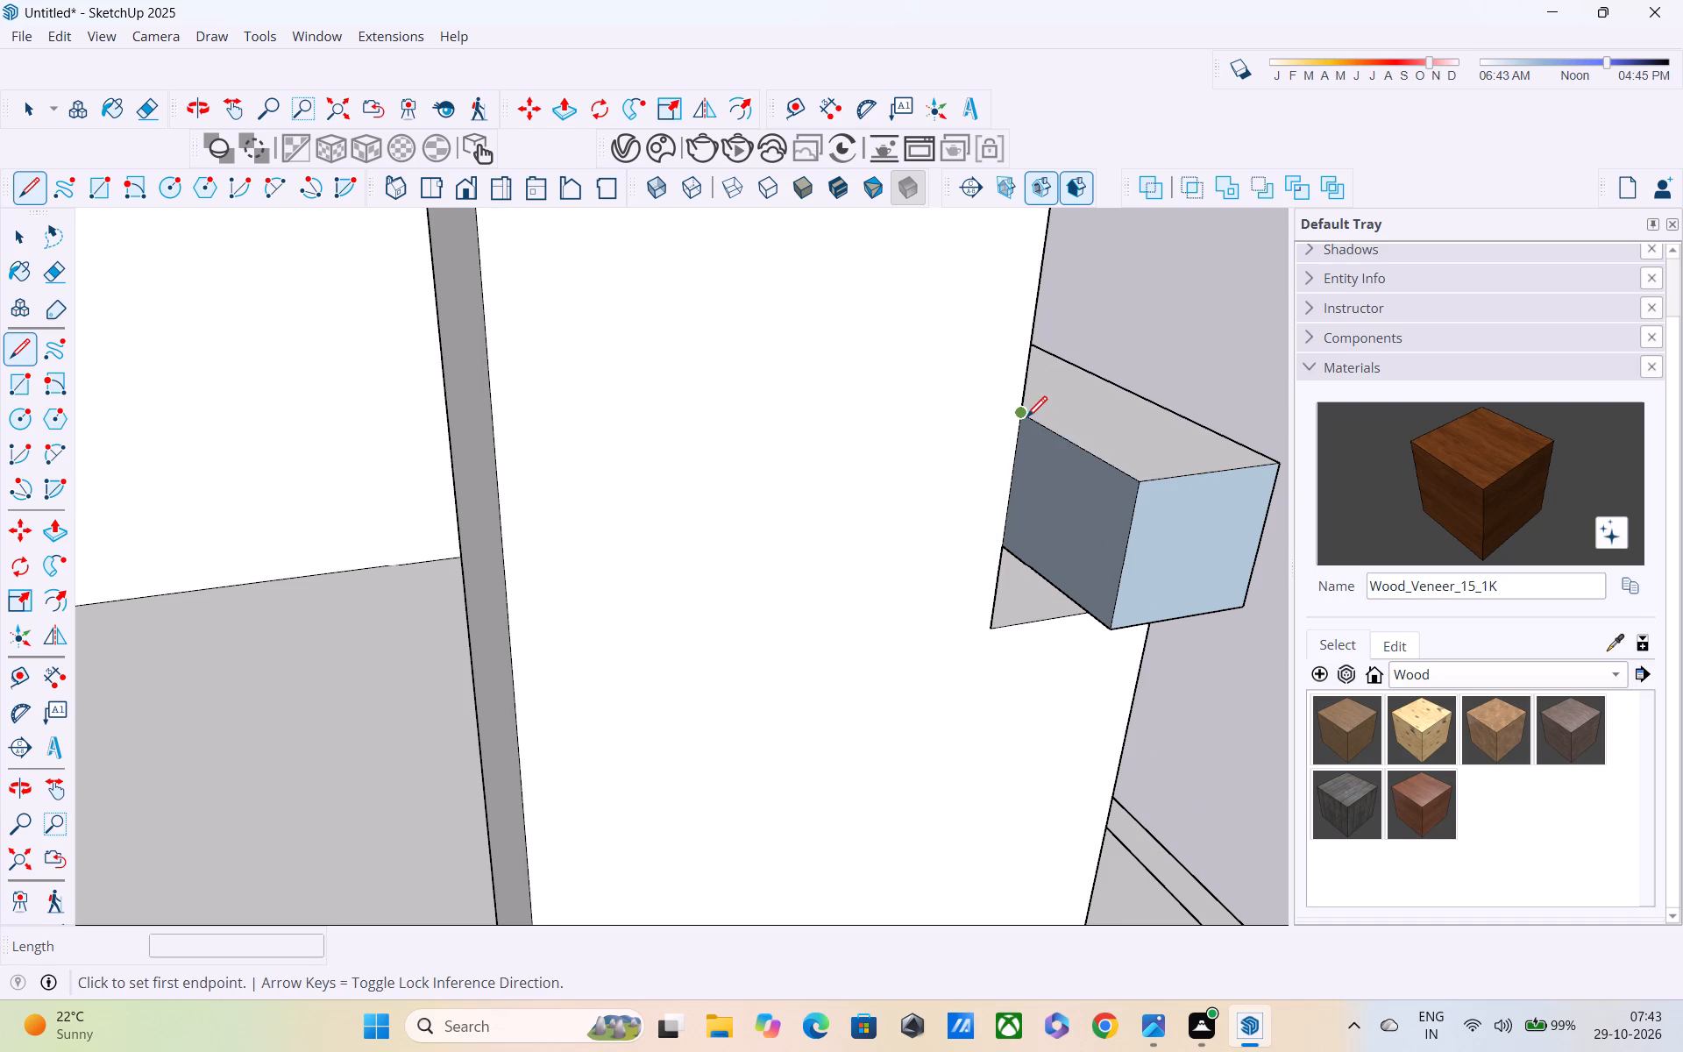
click(1026, 419)
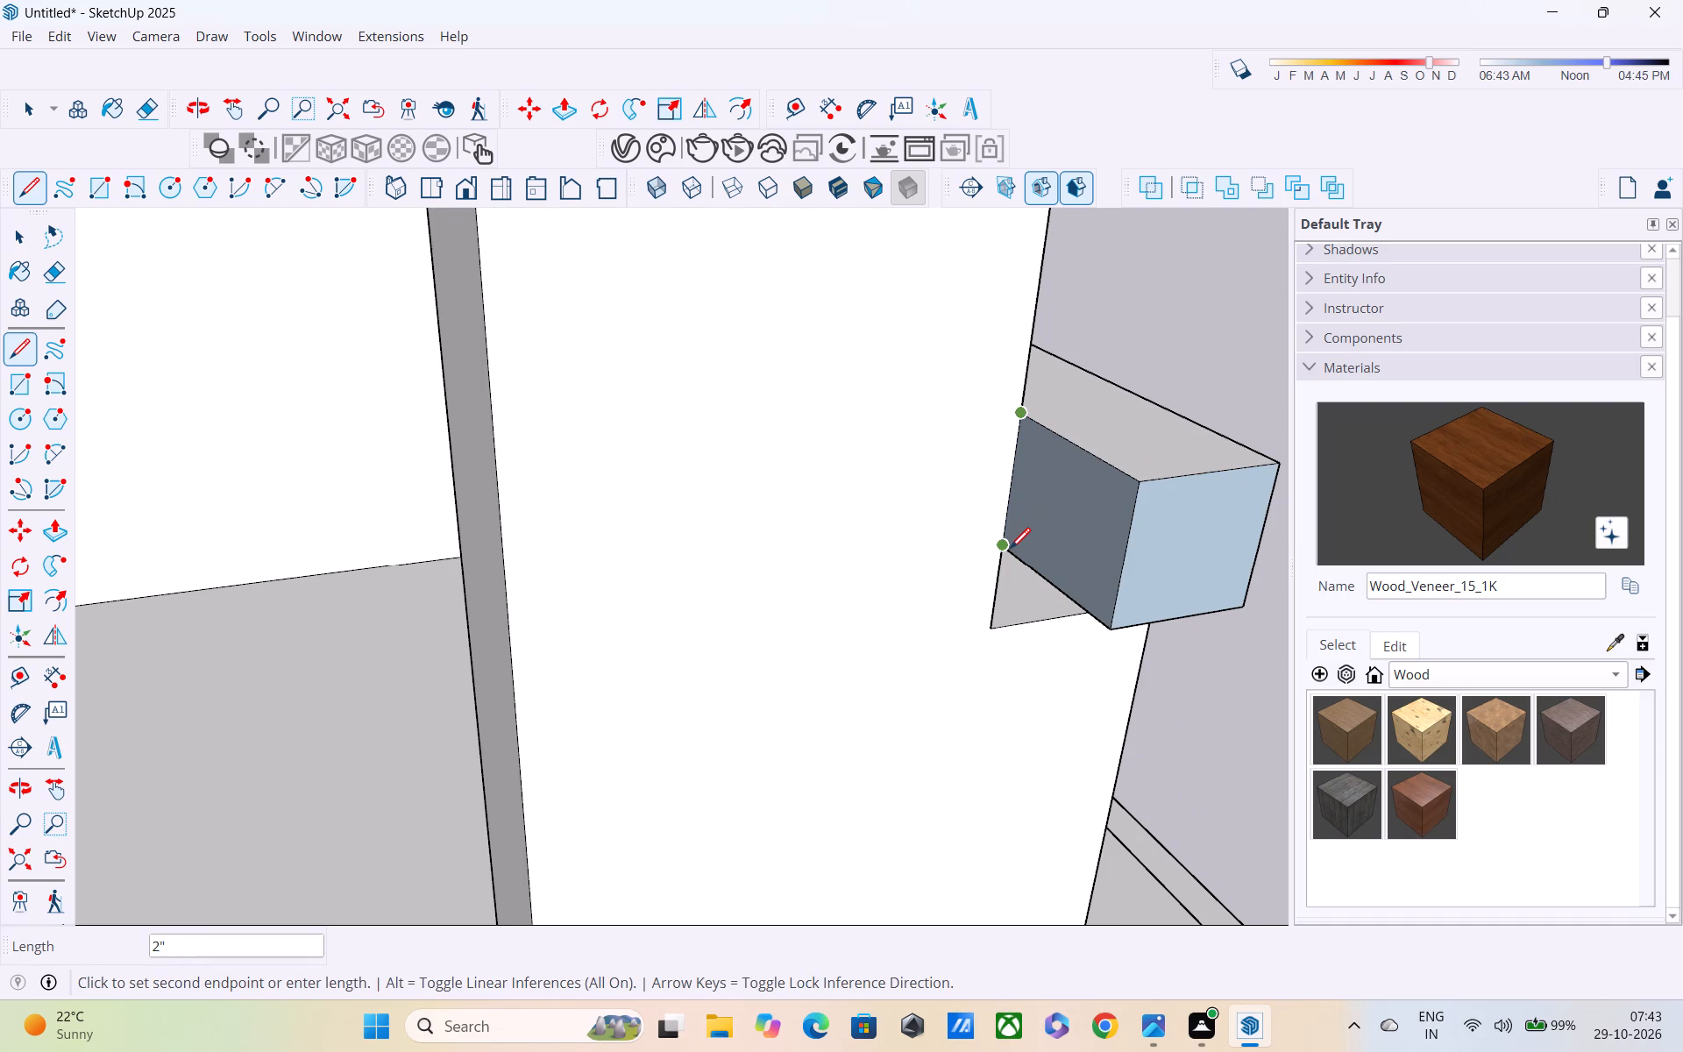
click(1010, 551)
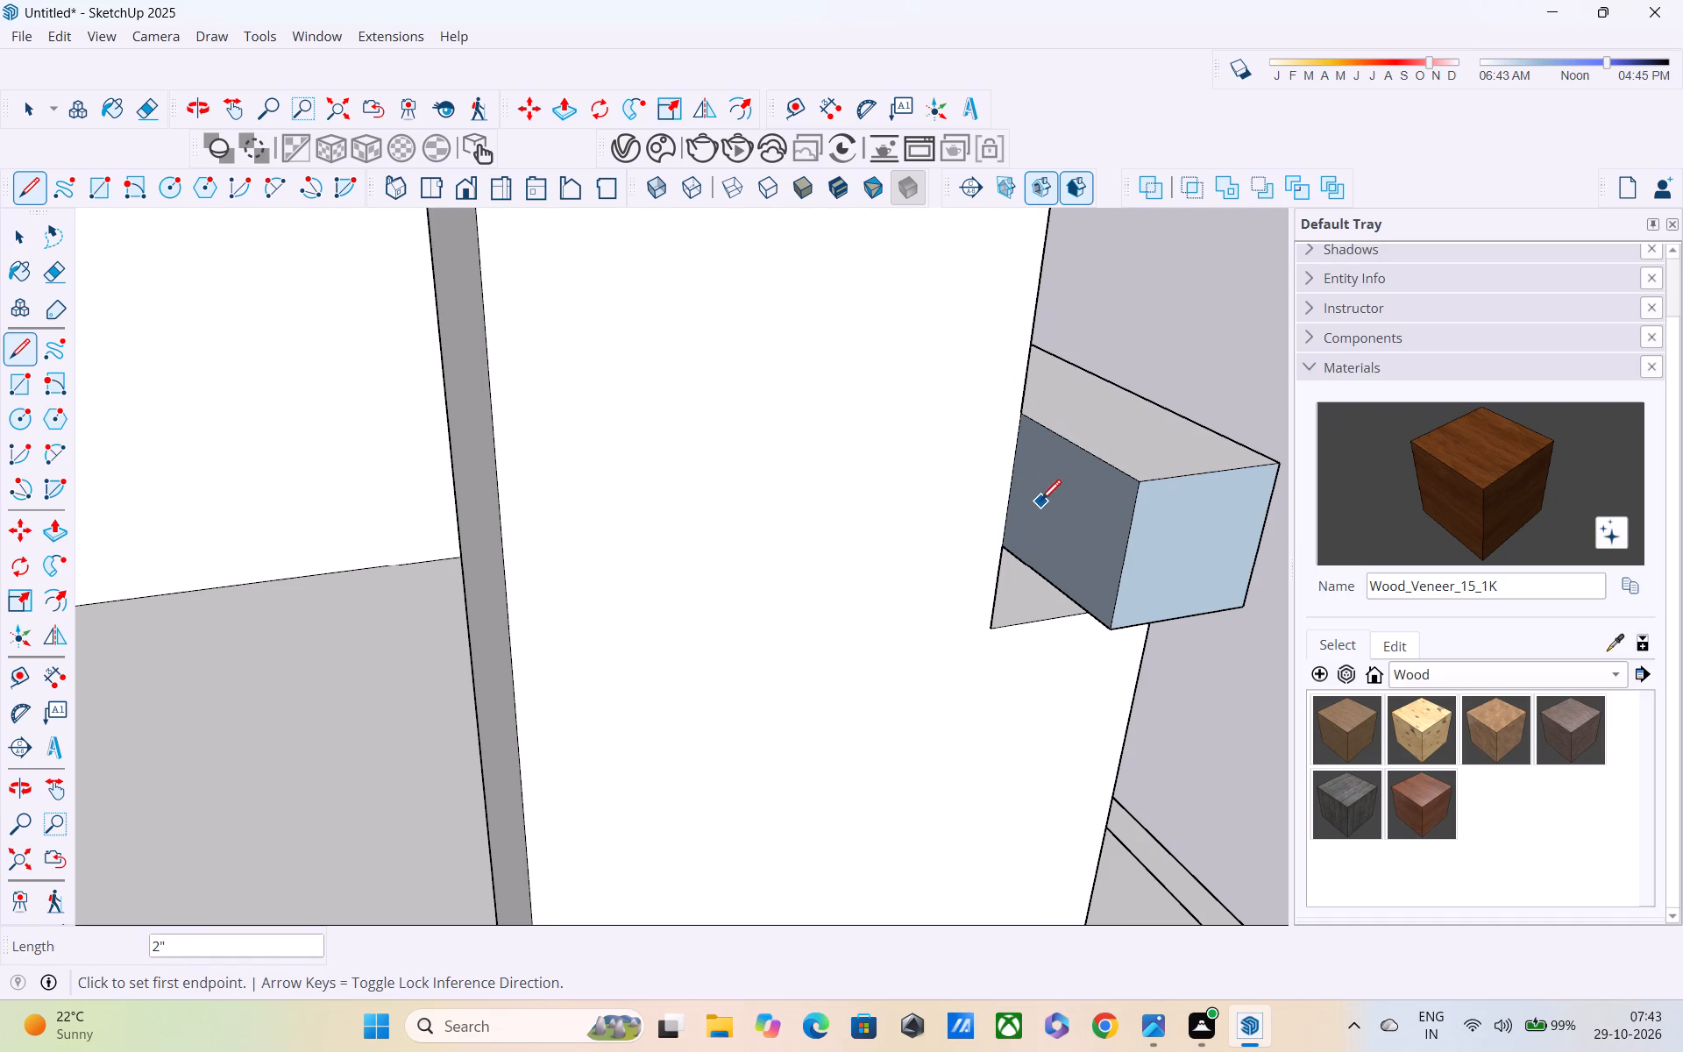
Extrude the bounded inner side face of the rail end across the porch's side opening to the far pillar.
key(p)
click(1052, 528)
scroll(960, 590, down, 12)
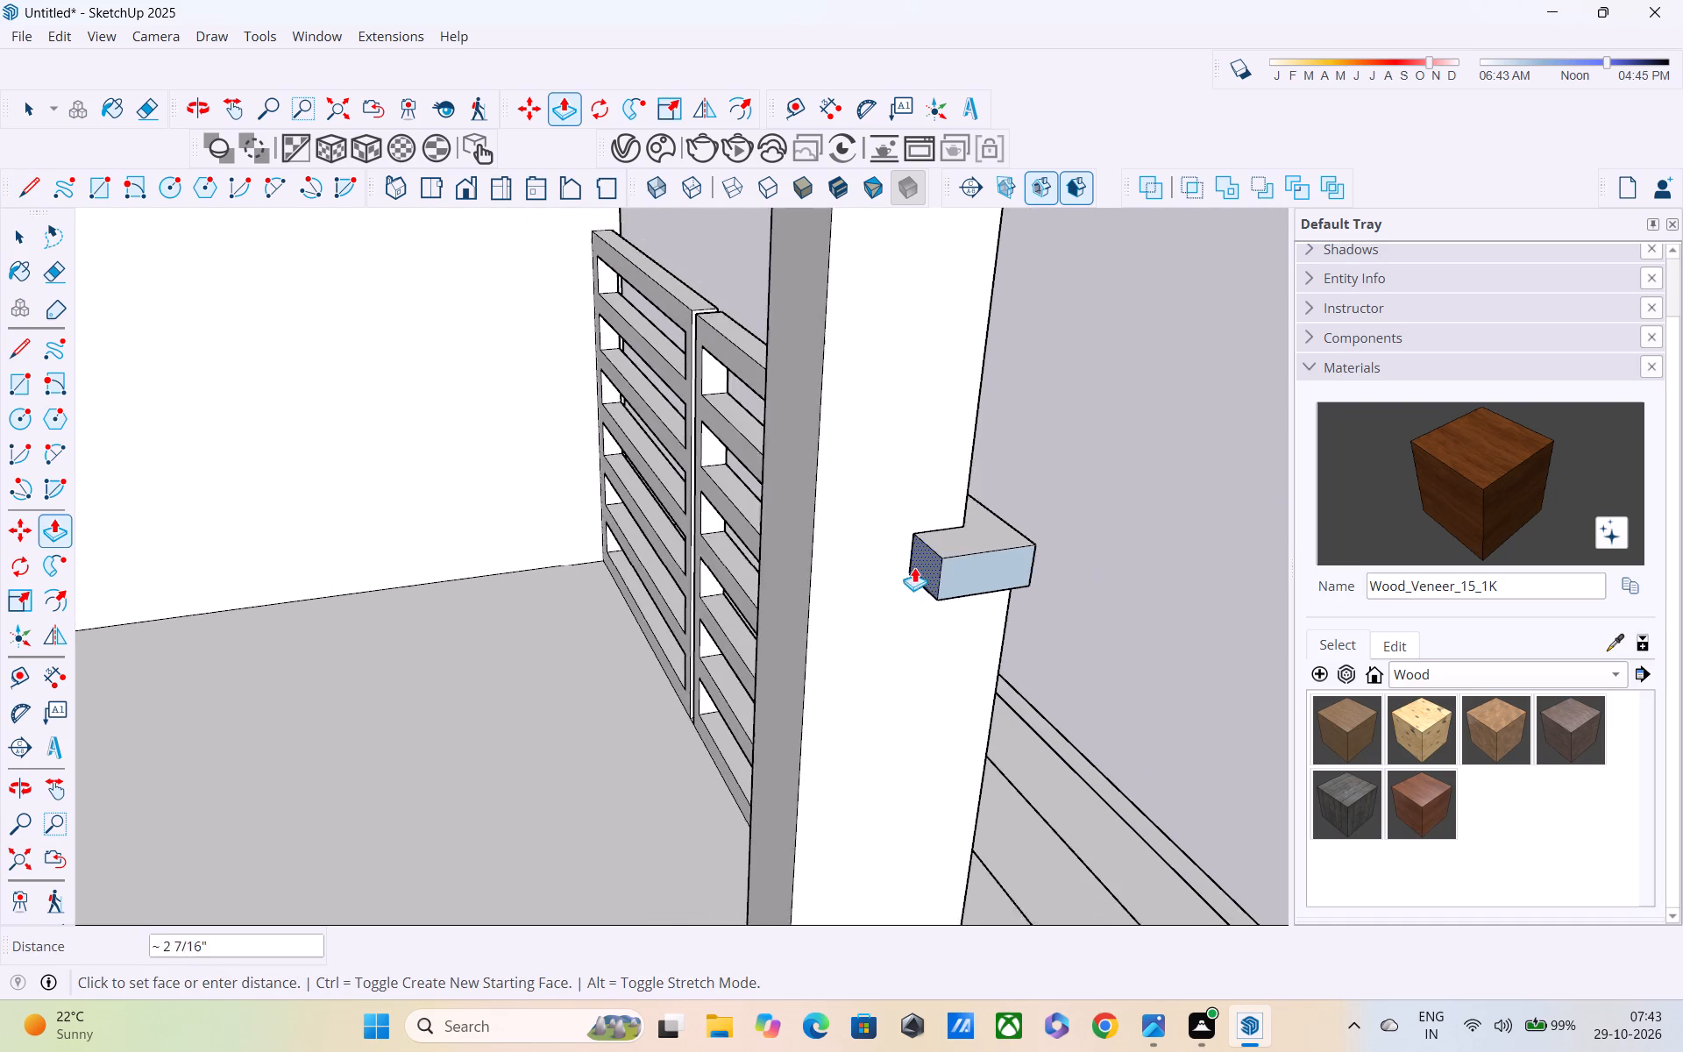
scroll(914, 567, down, 6)
shift+middle_drag(879, 568, 1125, 561)
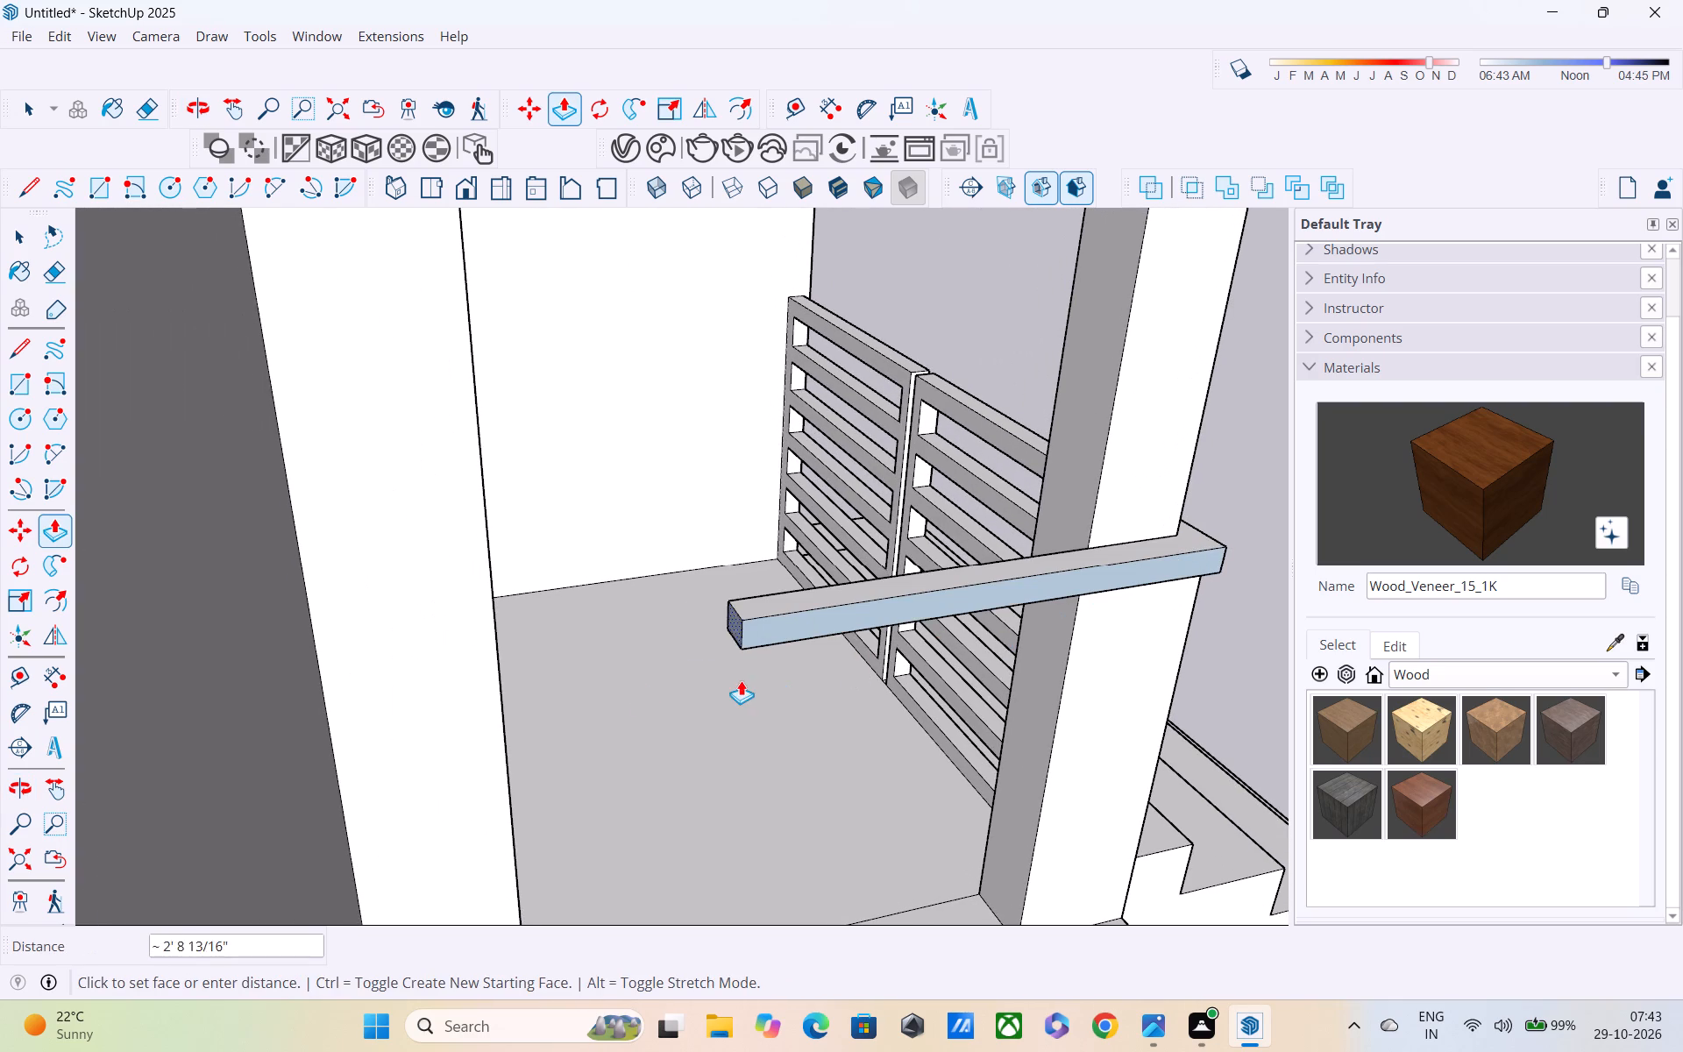
click(300, 701)
Reverse the outer side face of the long rail spanning the two porch pillars.
middle_drag(578, 640, 553, 620)
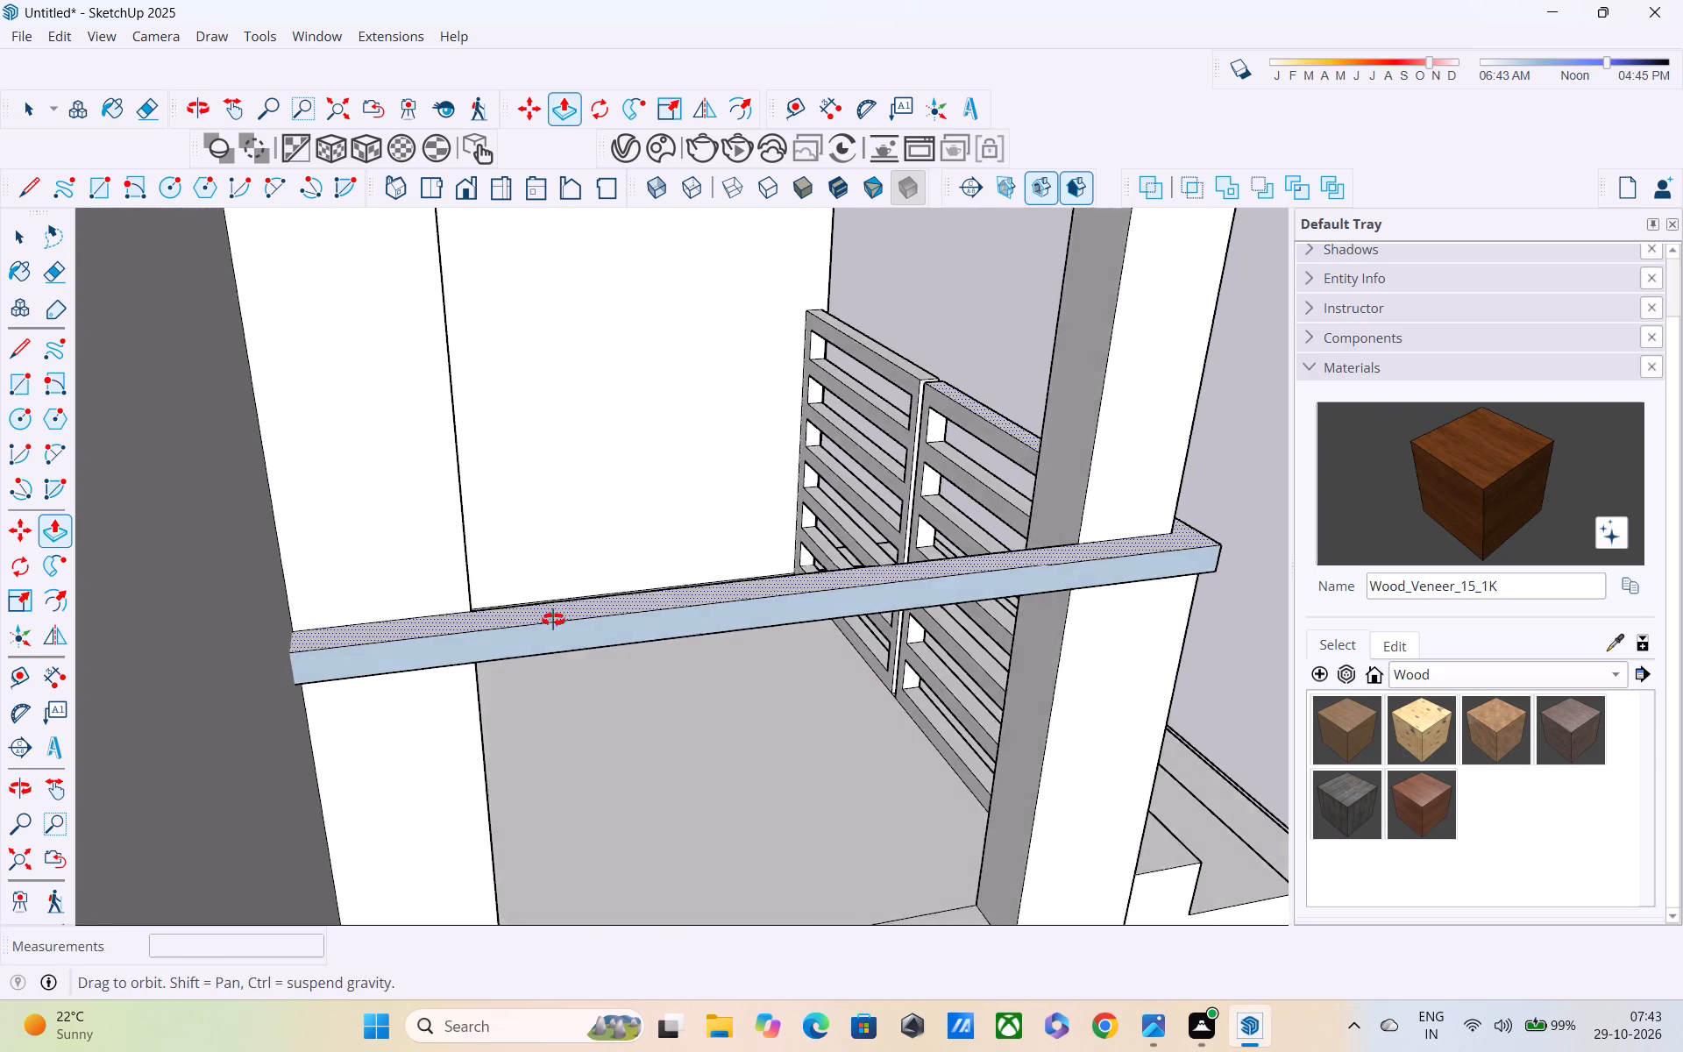
middle_drag(553, 620, 529, 525)
key(space)
click(528, 504)
right_click(531, 504)
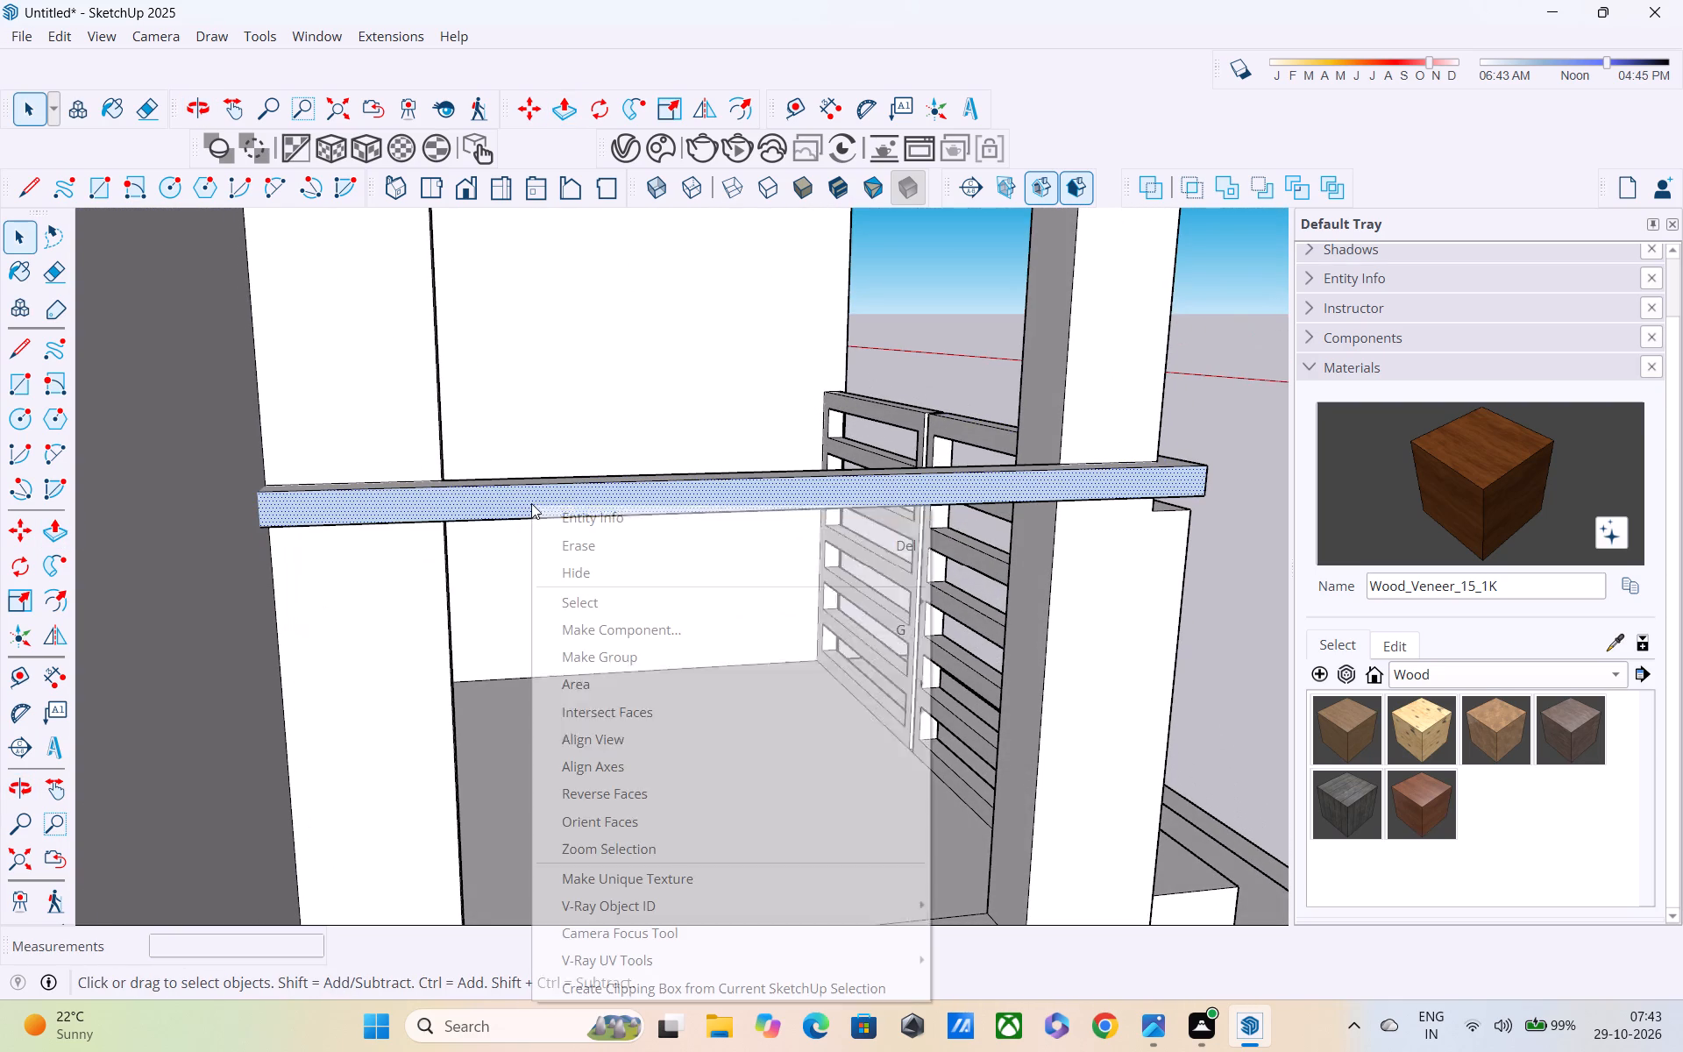
click(609, 800)
Reverse the underside face of the long rail spanning the porch pillars.
middle_drag(707, 618, 0, 818)
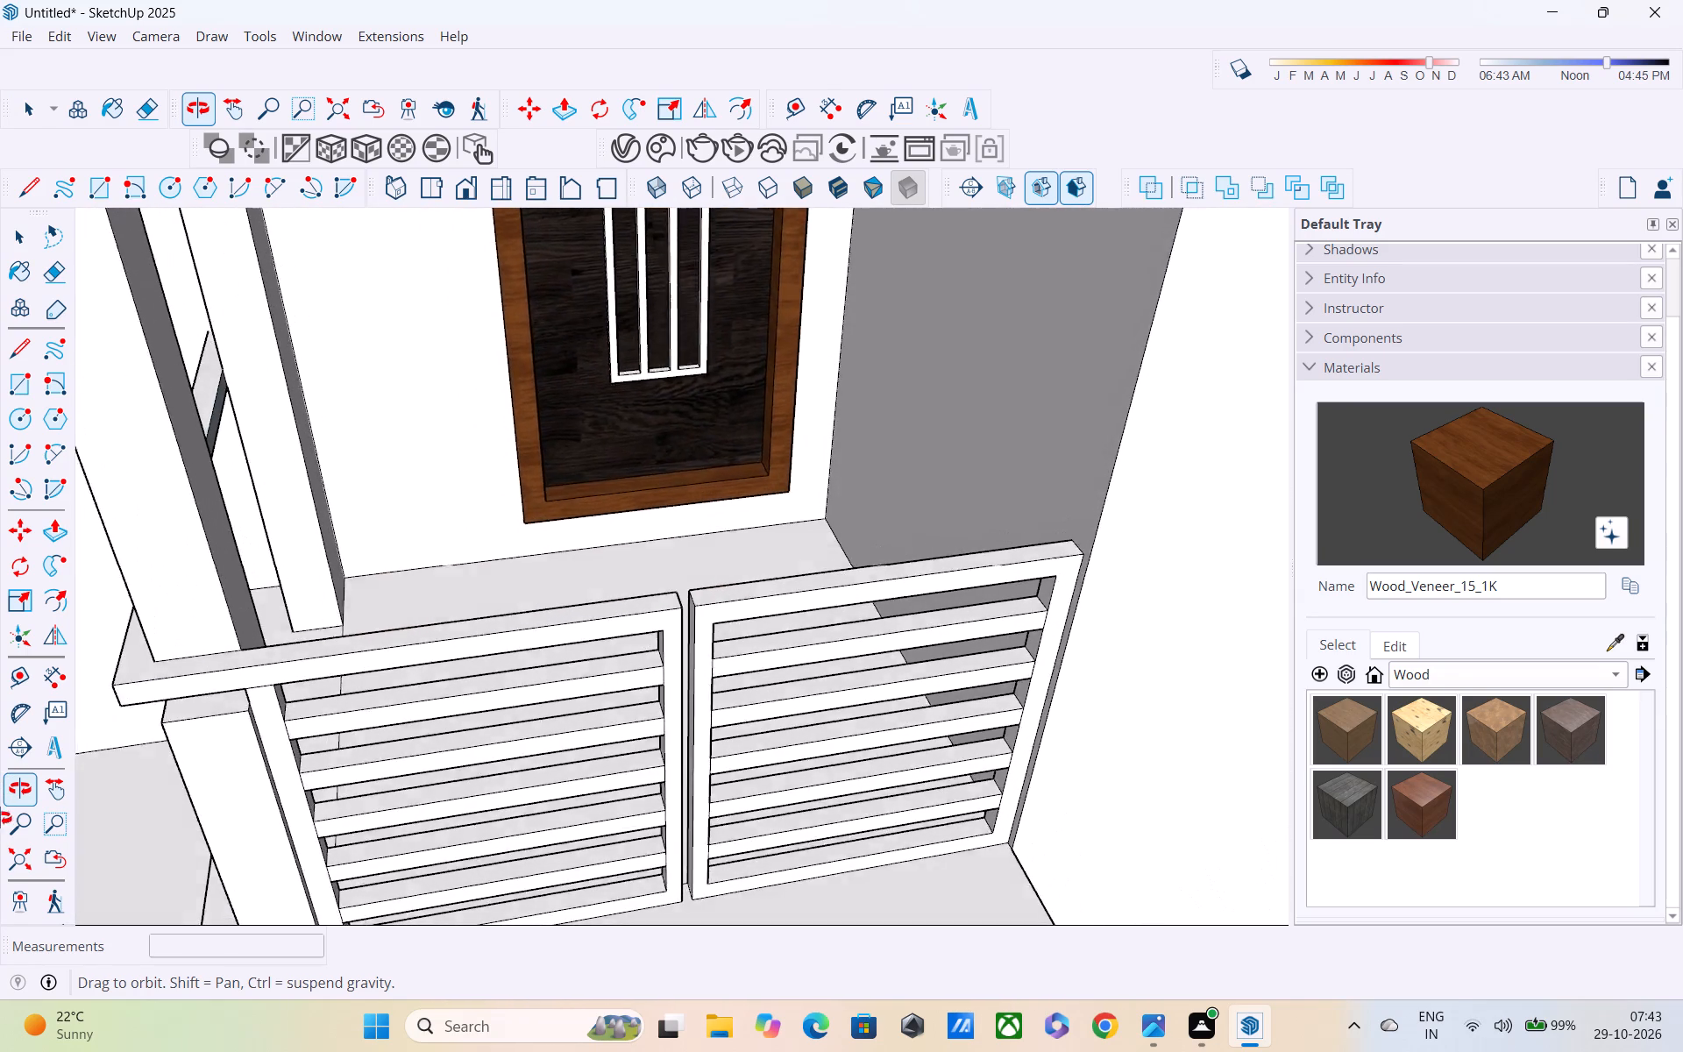
middle_drag(0, 818, 531, 422)
shift+middle_drag(543, 412, 706, 513)
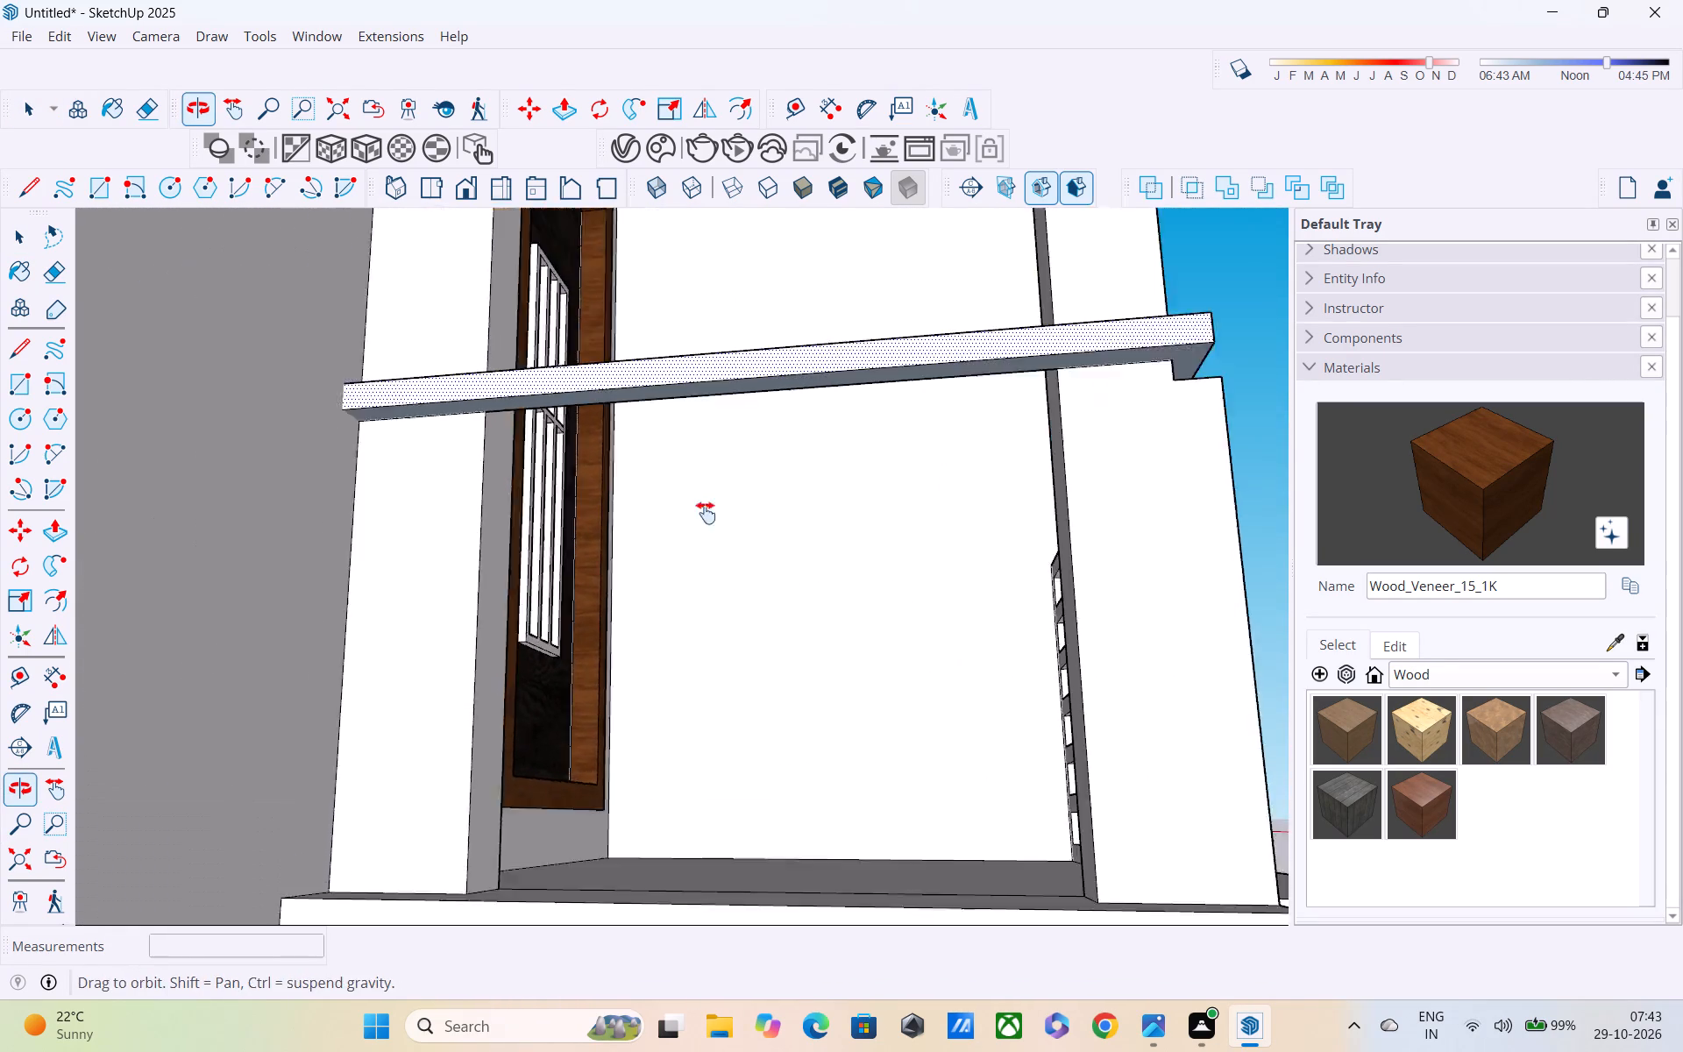
shift+middle_drag(706, 513, 719, 524)
middle_drag(713, 508, 693, 421)
scroll(678, 356, up, 3)
drag(680, 367, 692, 372)
click(692, 372)
right_click(693, 372)
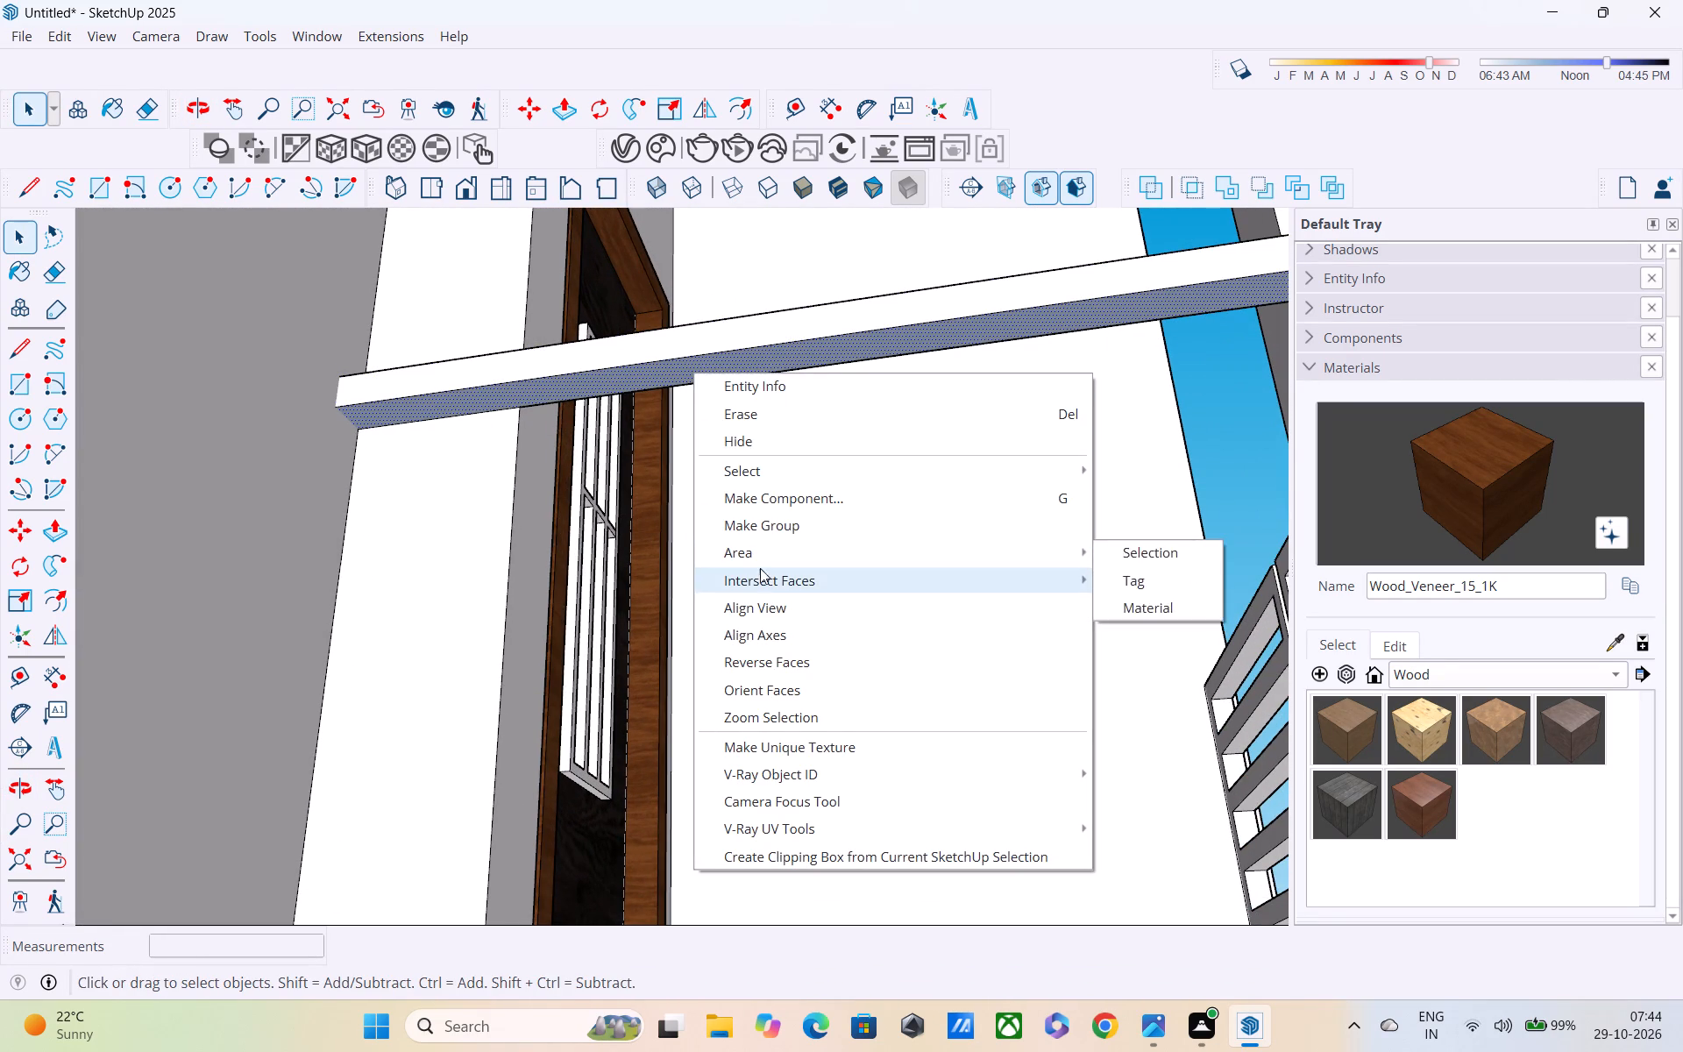
click(789, 663)
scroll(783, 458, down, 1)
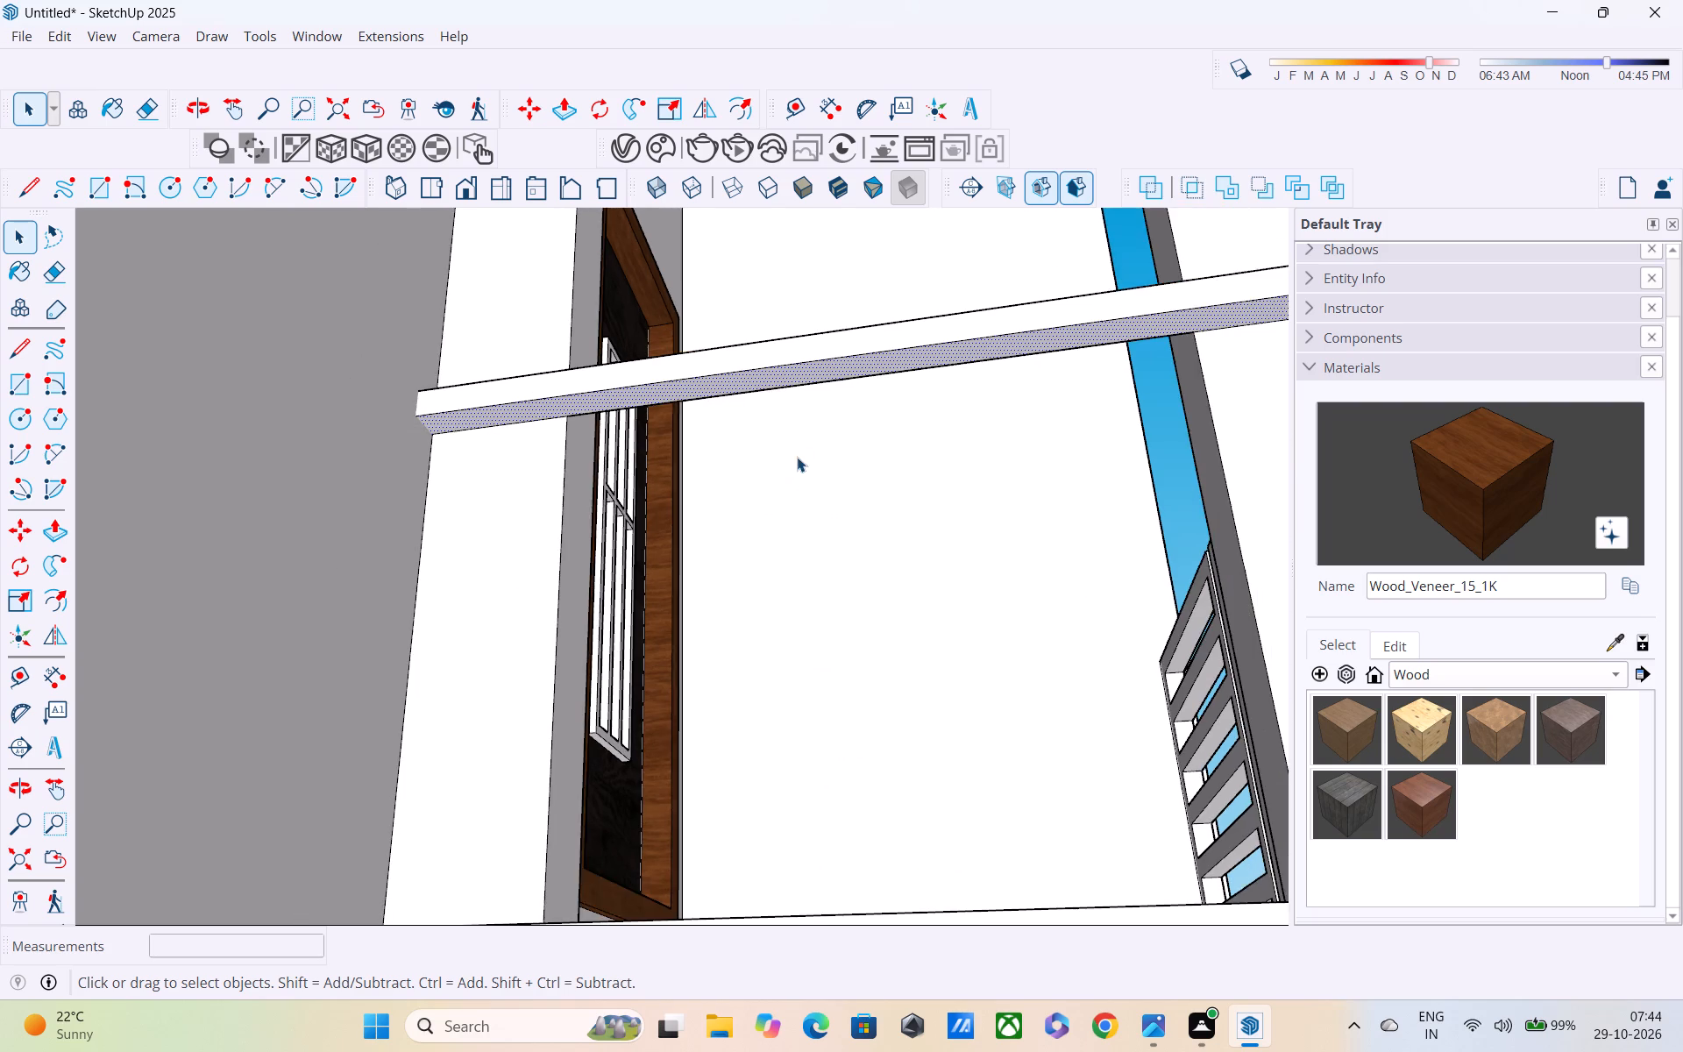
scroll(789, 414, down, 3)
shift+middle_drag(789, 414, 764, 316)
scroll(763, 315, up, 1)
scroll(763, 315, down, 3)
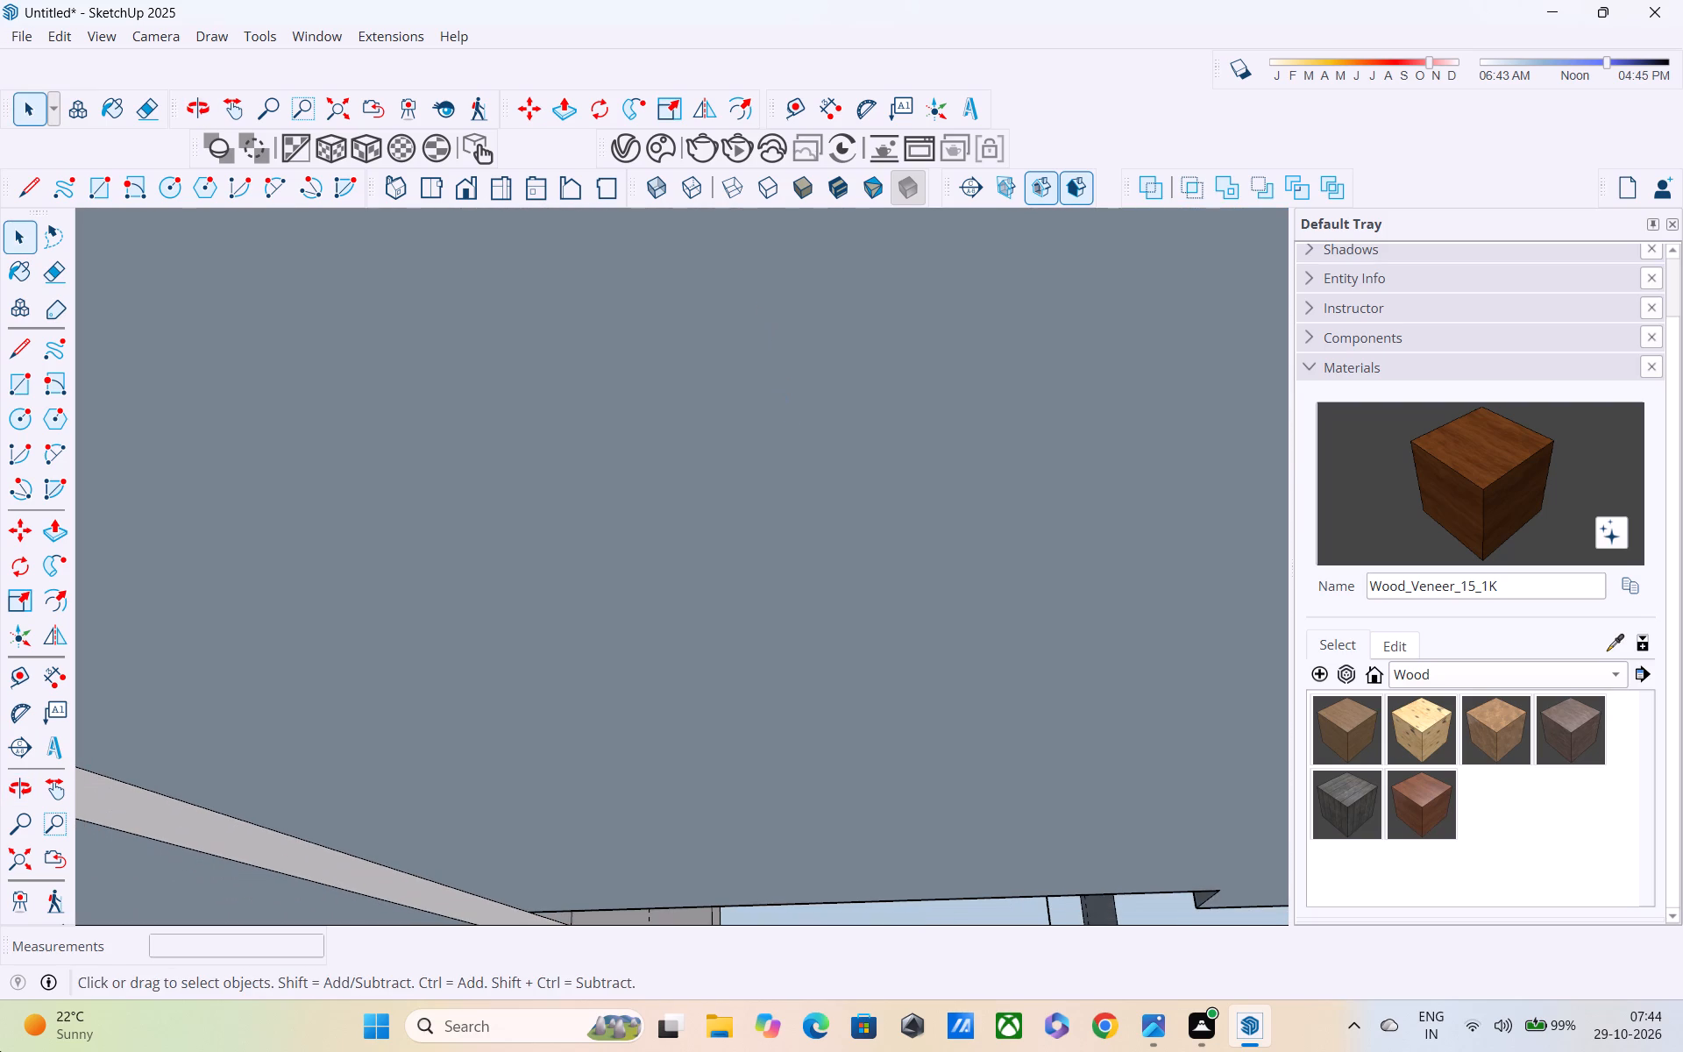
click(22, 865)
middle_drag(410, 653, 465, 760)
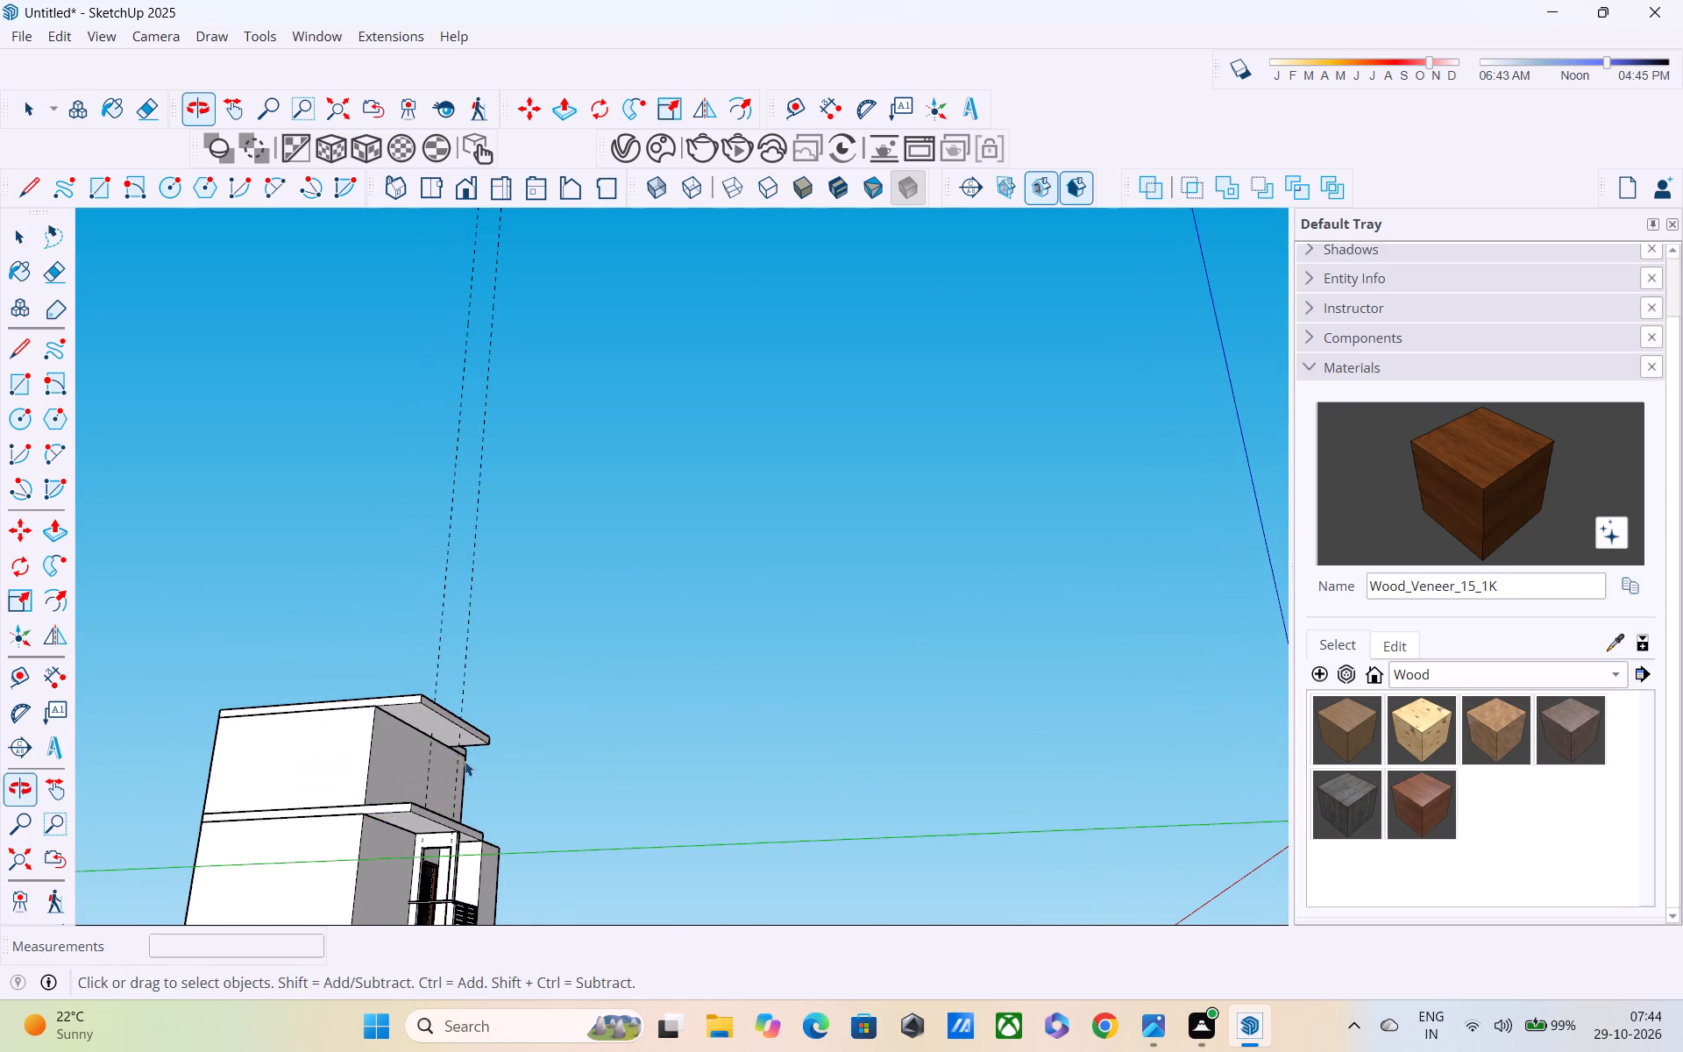
Push/pull the exposed ledge face below the rail at the corner pillar up about 1 3/8" to close the gap.
scroll(417, 941, up, 4)
scroll(421, 742, up, 4)
shift+middle_drag(423, 773, 415, 339)
scroll(415, 380, up, 5)
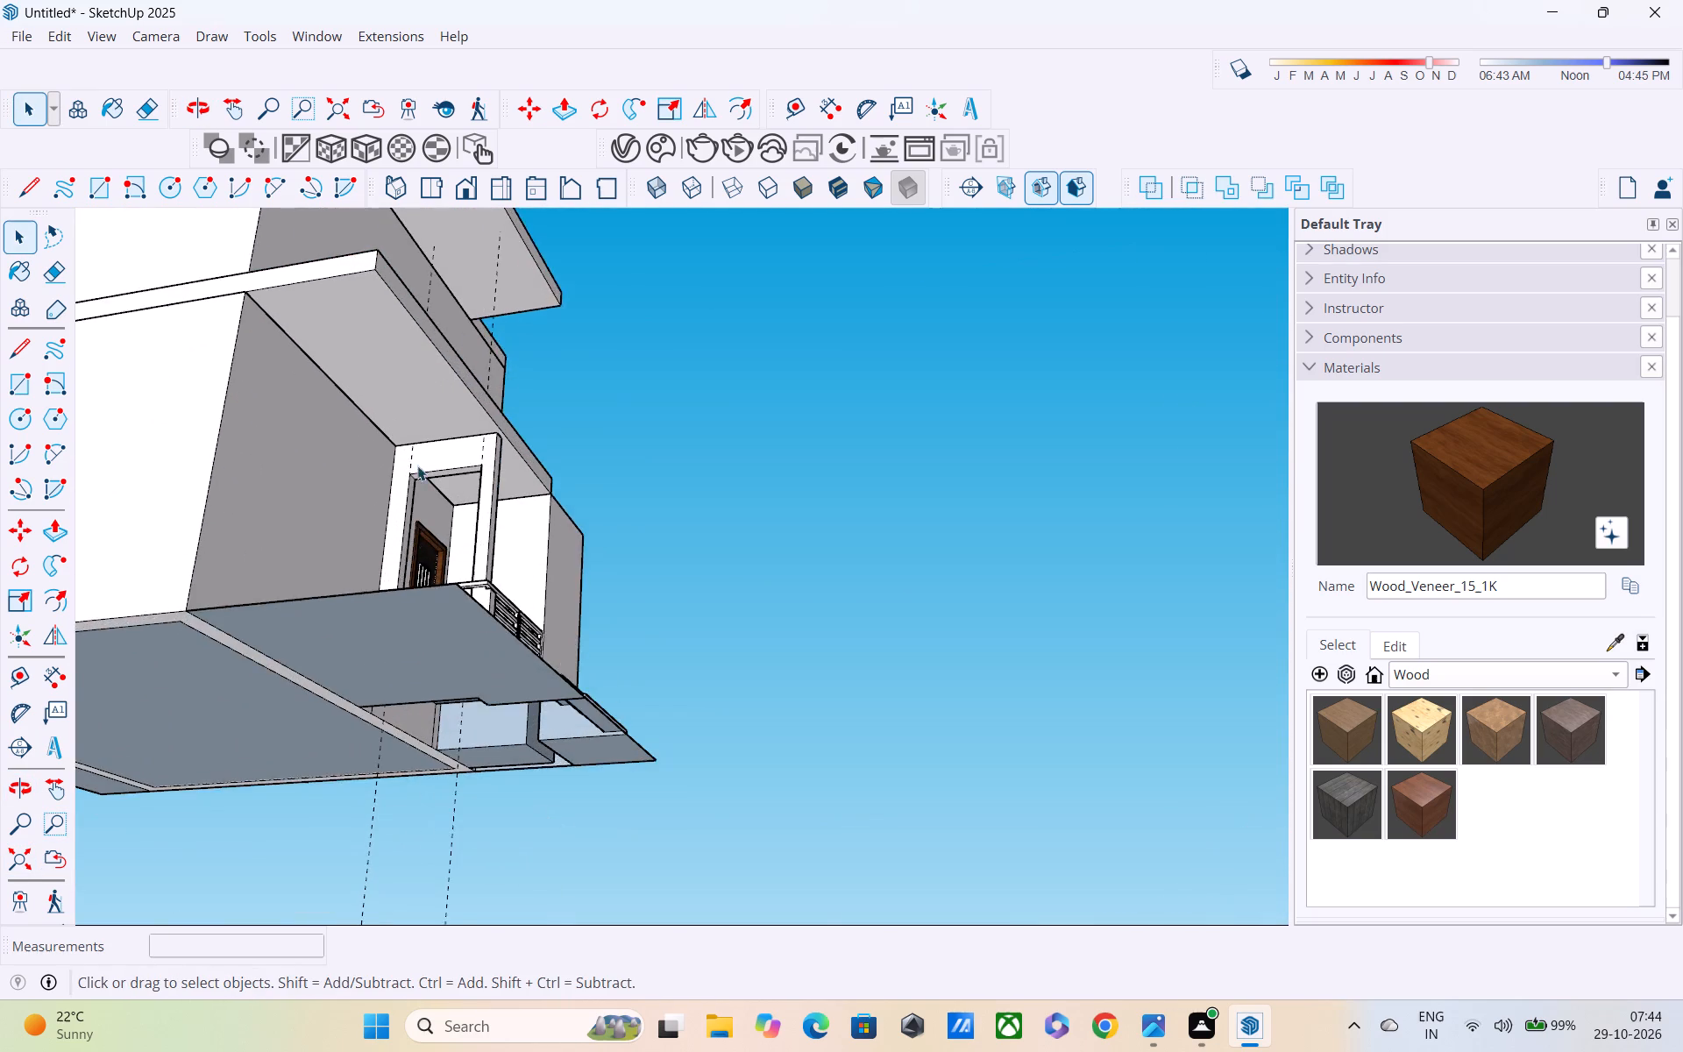
scroll(417, 466, up, 4)
middle_drag(430, 570, 437, 611)
scroll(440, 643, up, 8)
shift+middle_drag(444, 667, 444, 613)
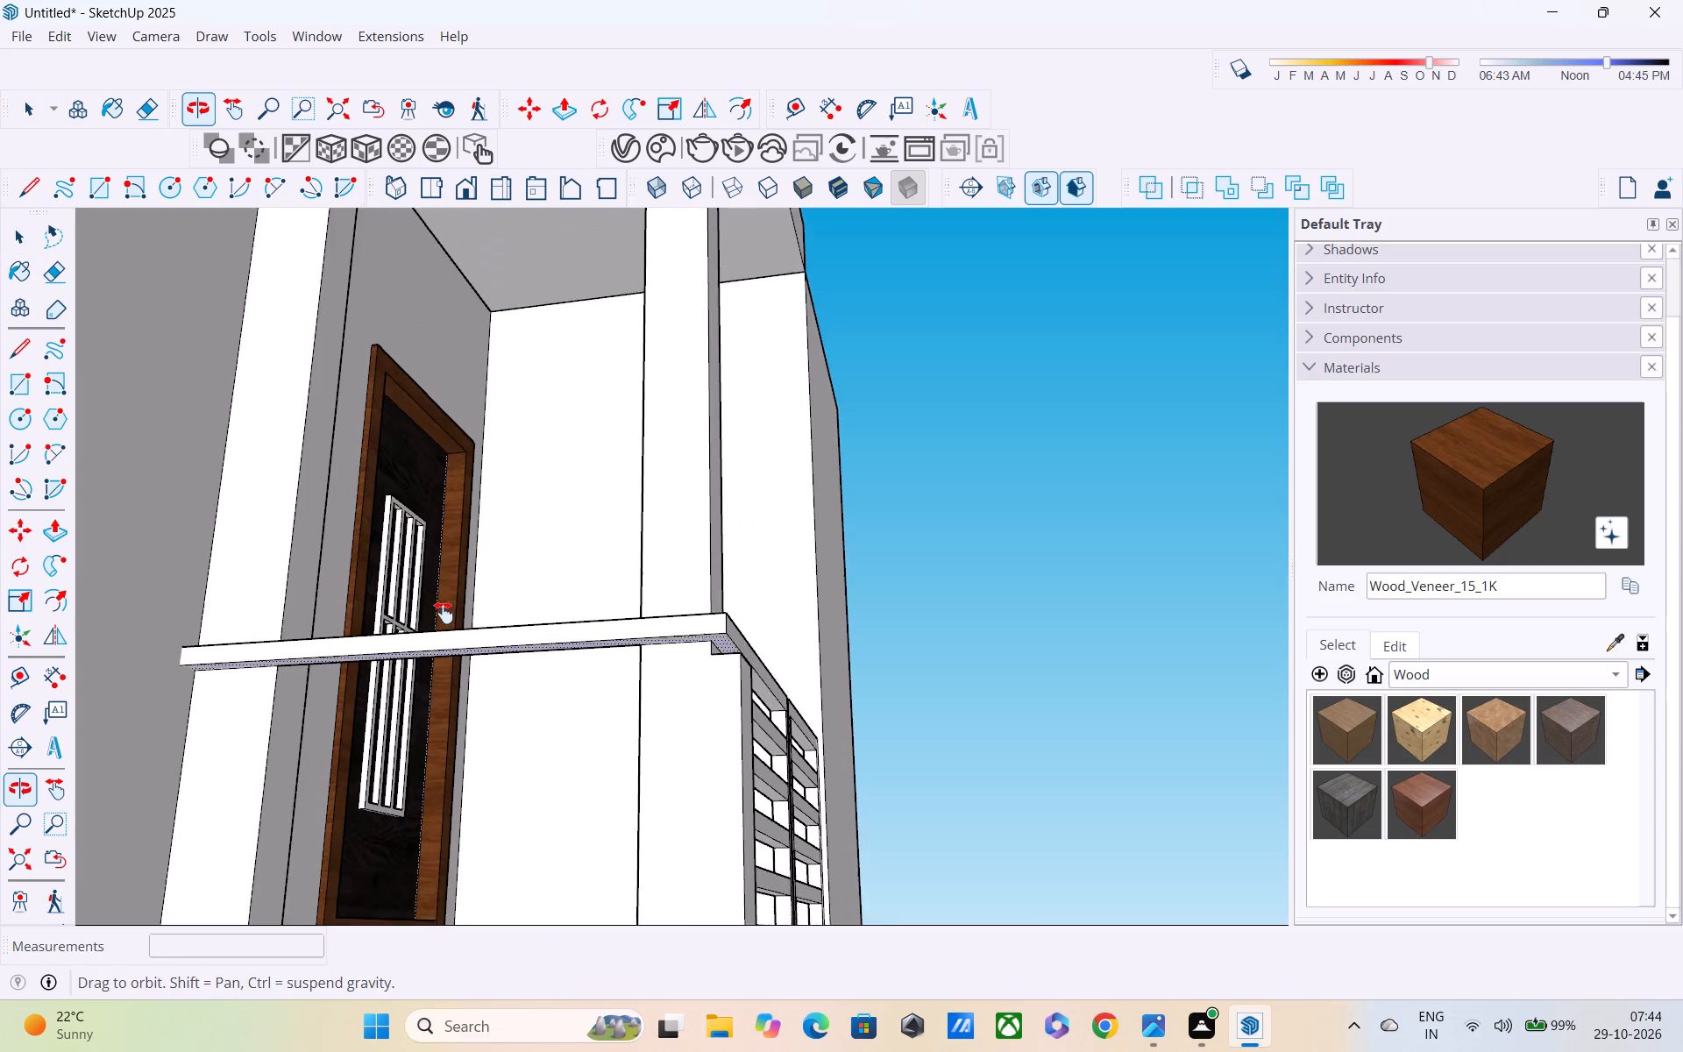
shift+middle_drag(444, 613, 444, 542)
scroll(646, 530, up, 4)
middle_drag(770, 398, 465, 507)
scroll(349, 669, up, 2)
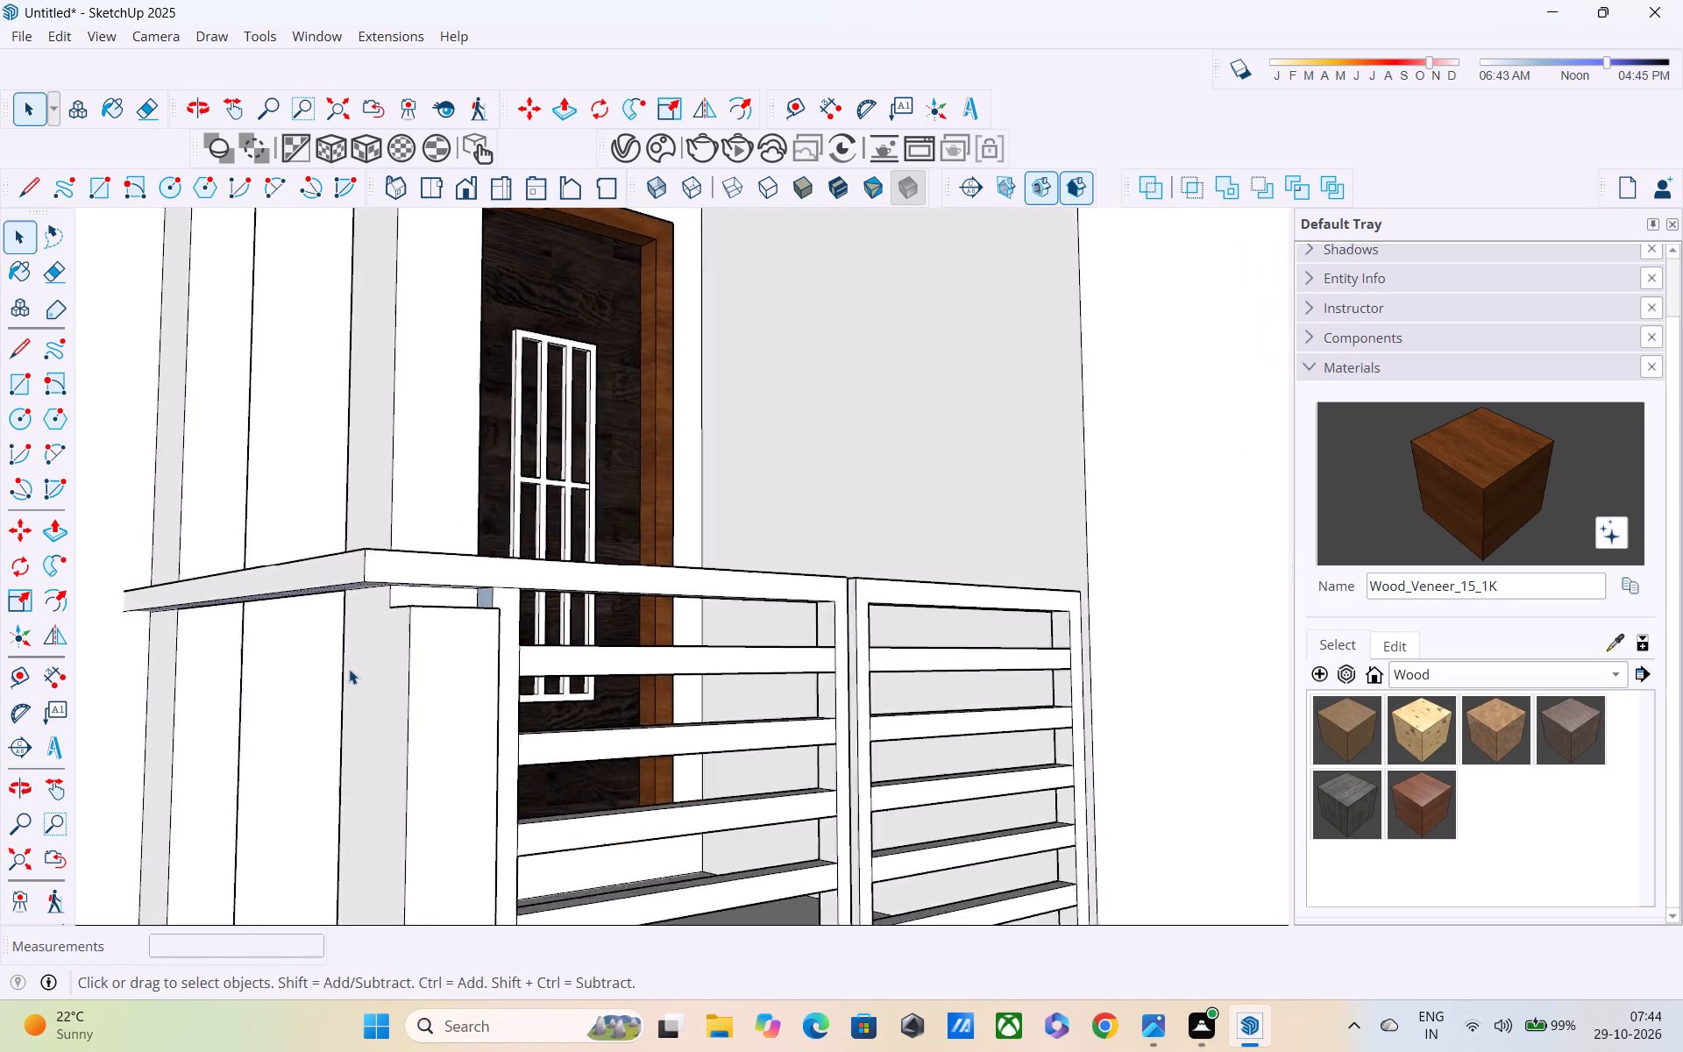
scroll(349, 669, up, 3)
scroll(424, 538, up, 4)
middle_drag(459, 591, 482, 673)
scroll(460, 594, up, 1)
scroll(497, 678, up, 4)
click(514, 688)
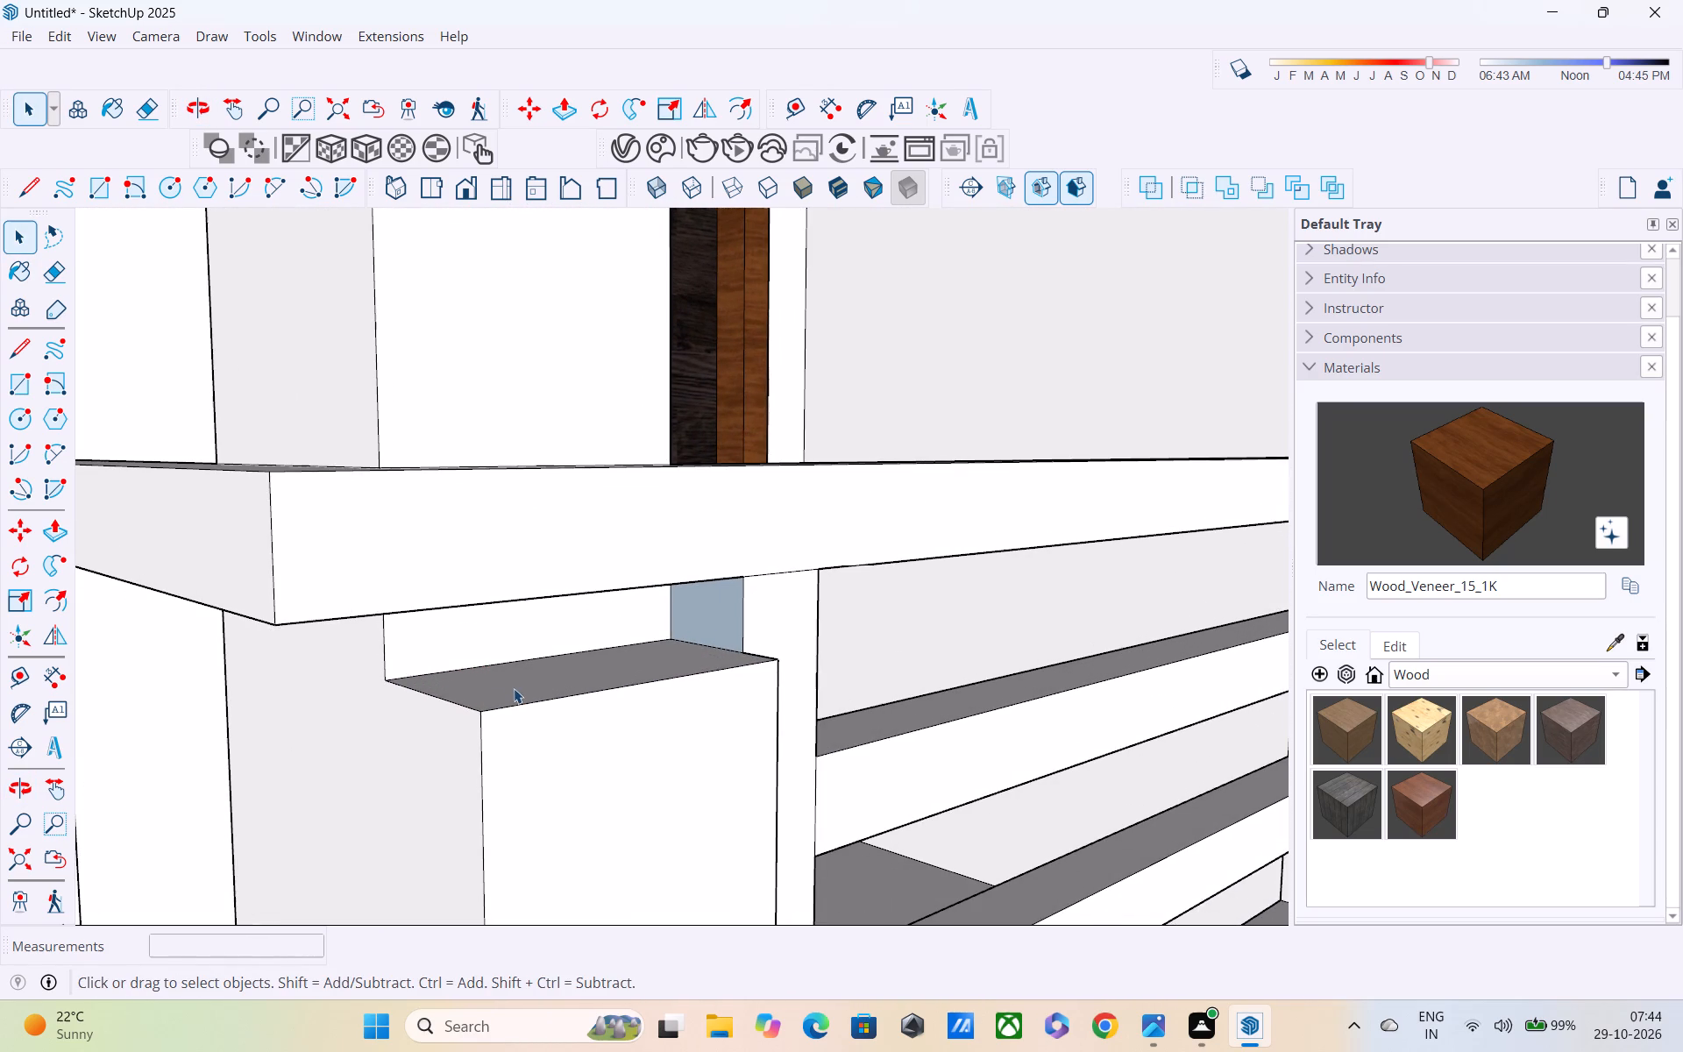
key(p)
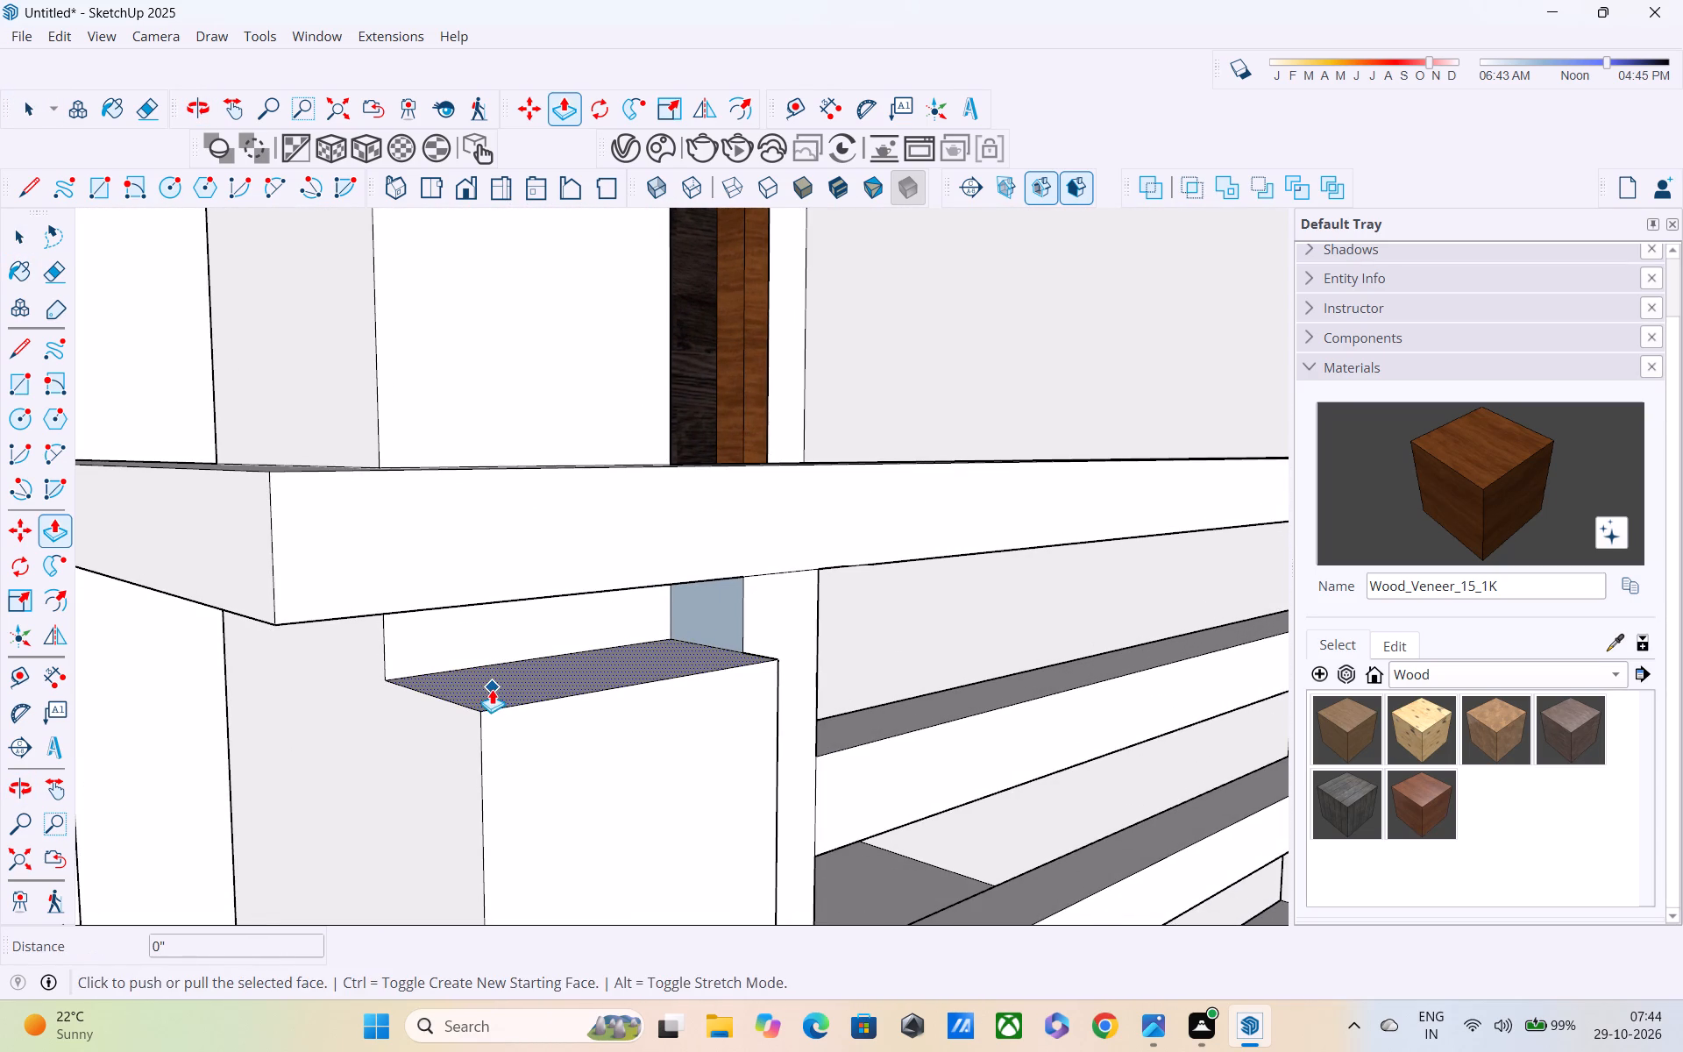
click(492, 689)
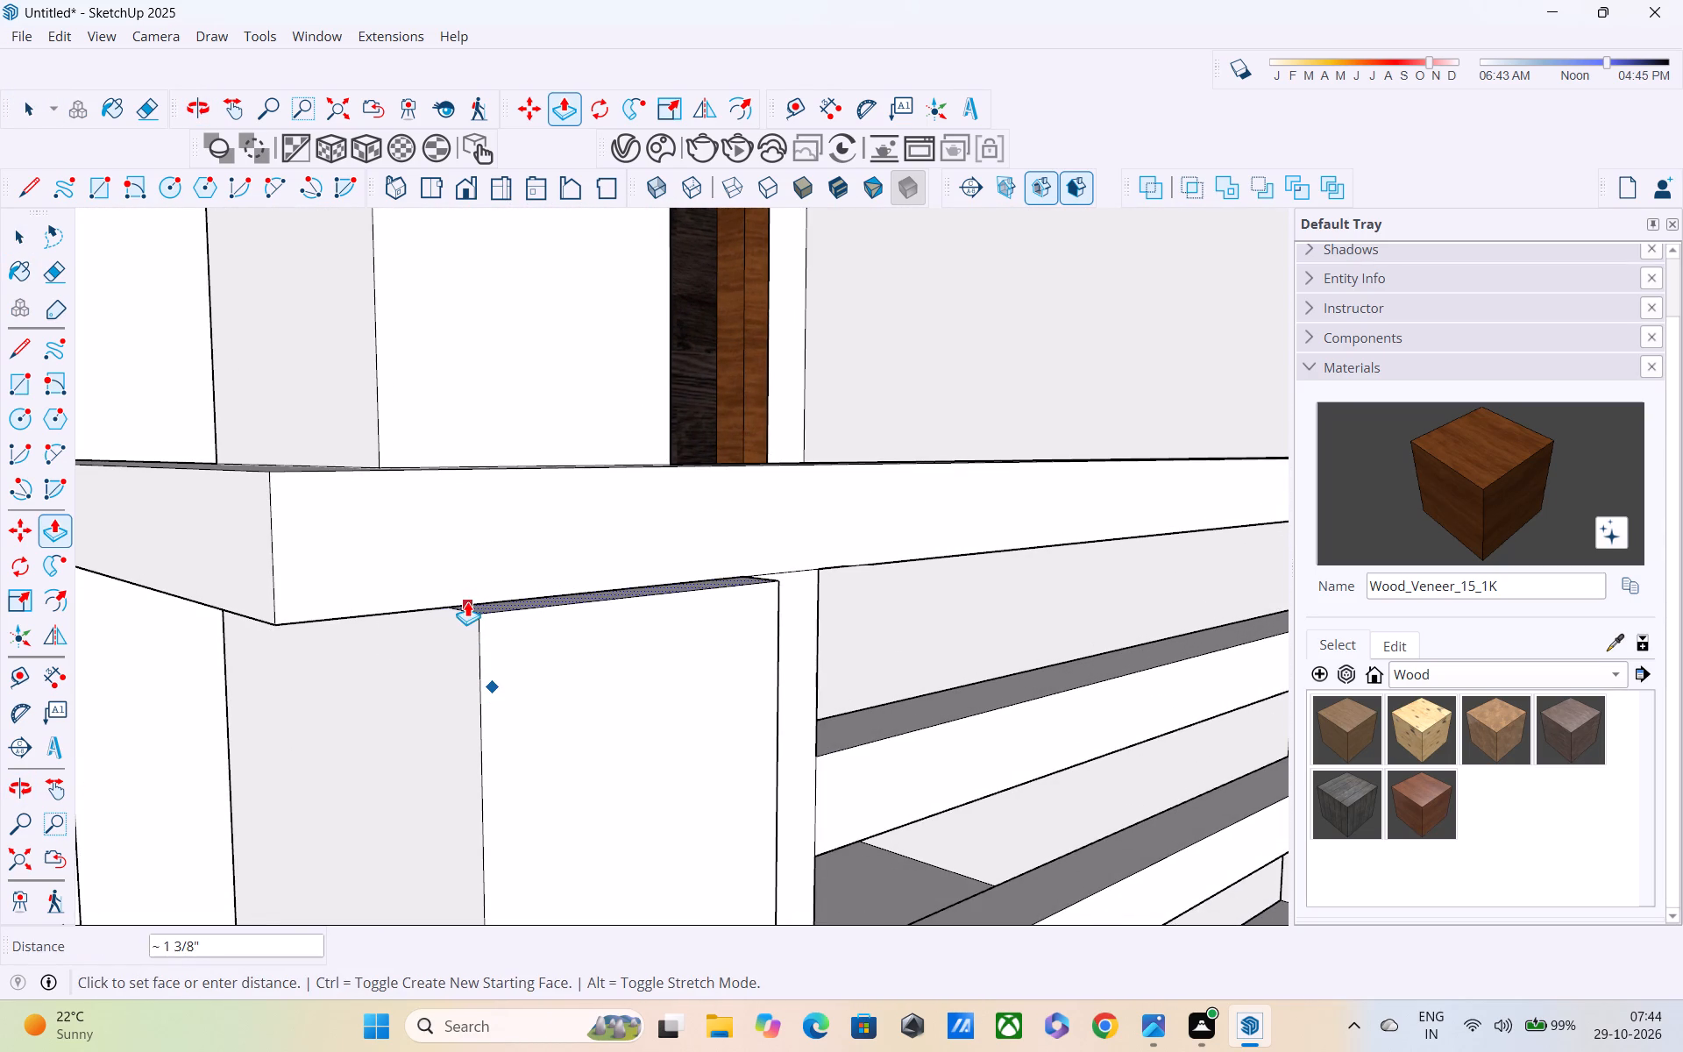
click(443, 600)
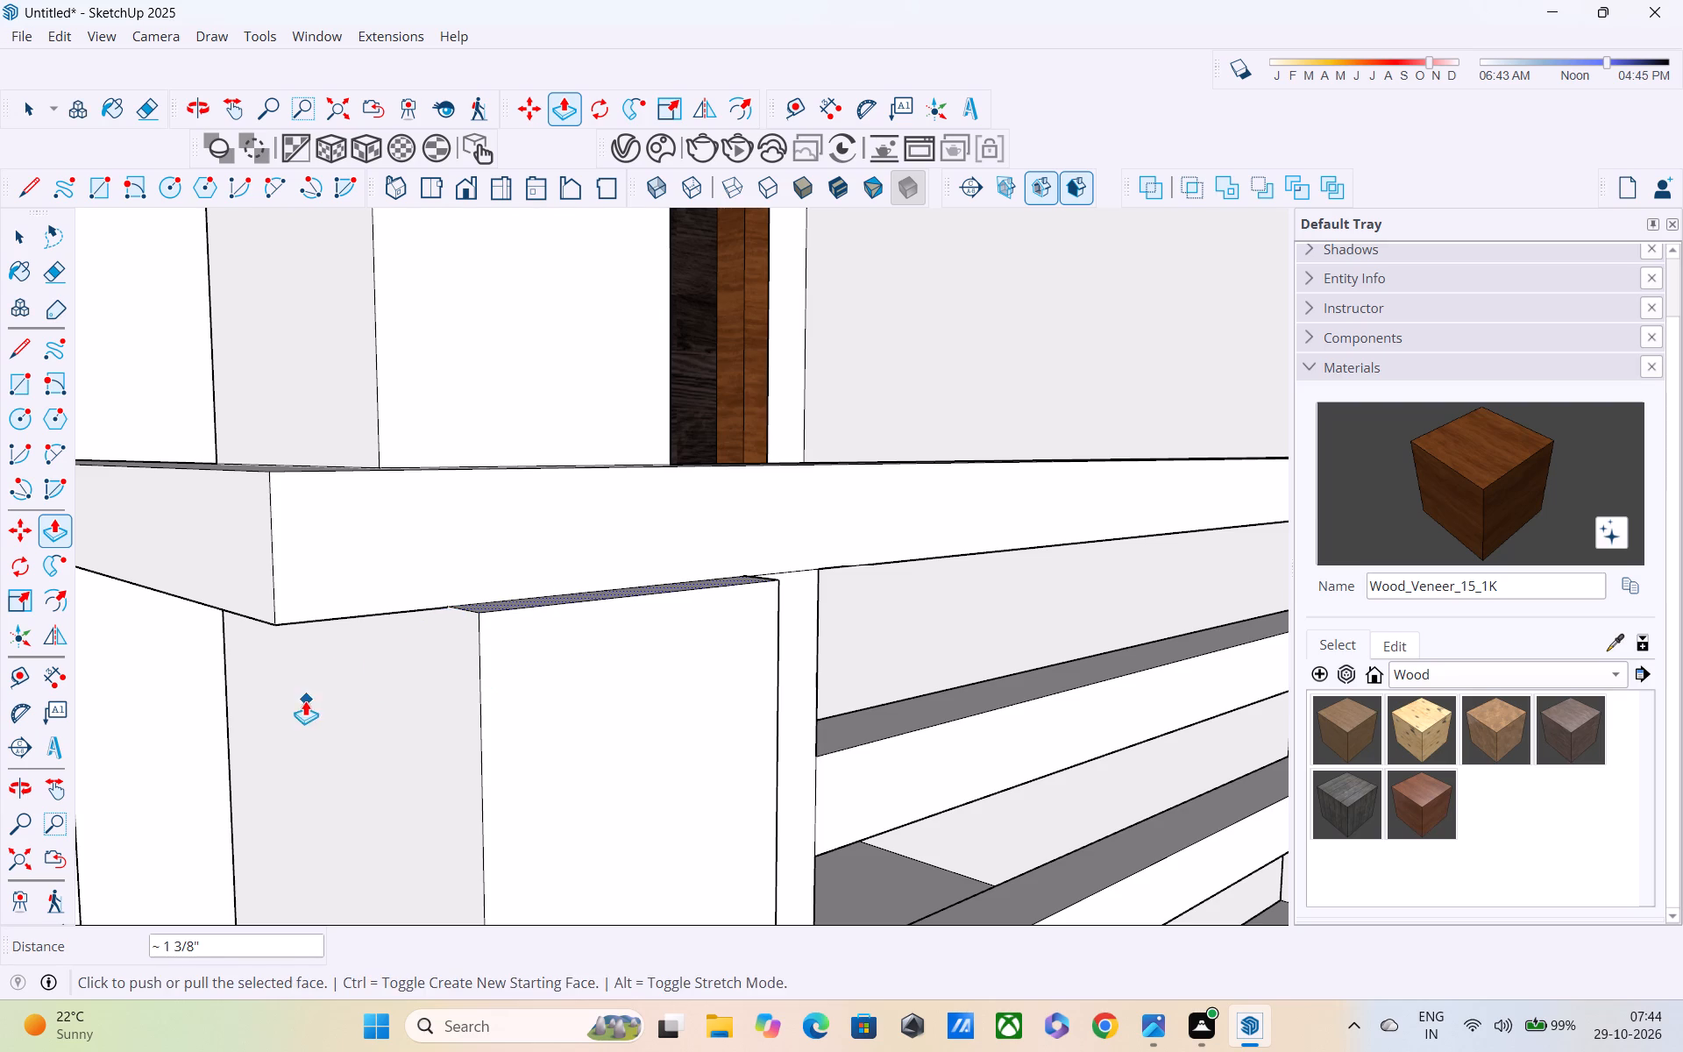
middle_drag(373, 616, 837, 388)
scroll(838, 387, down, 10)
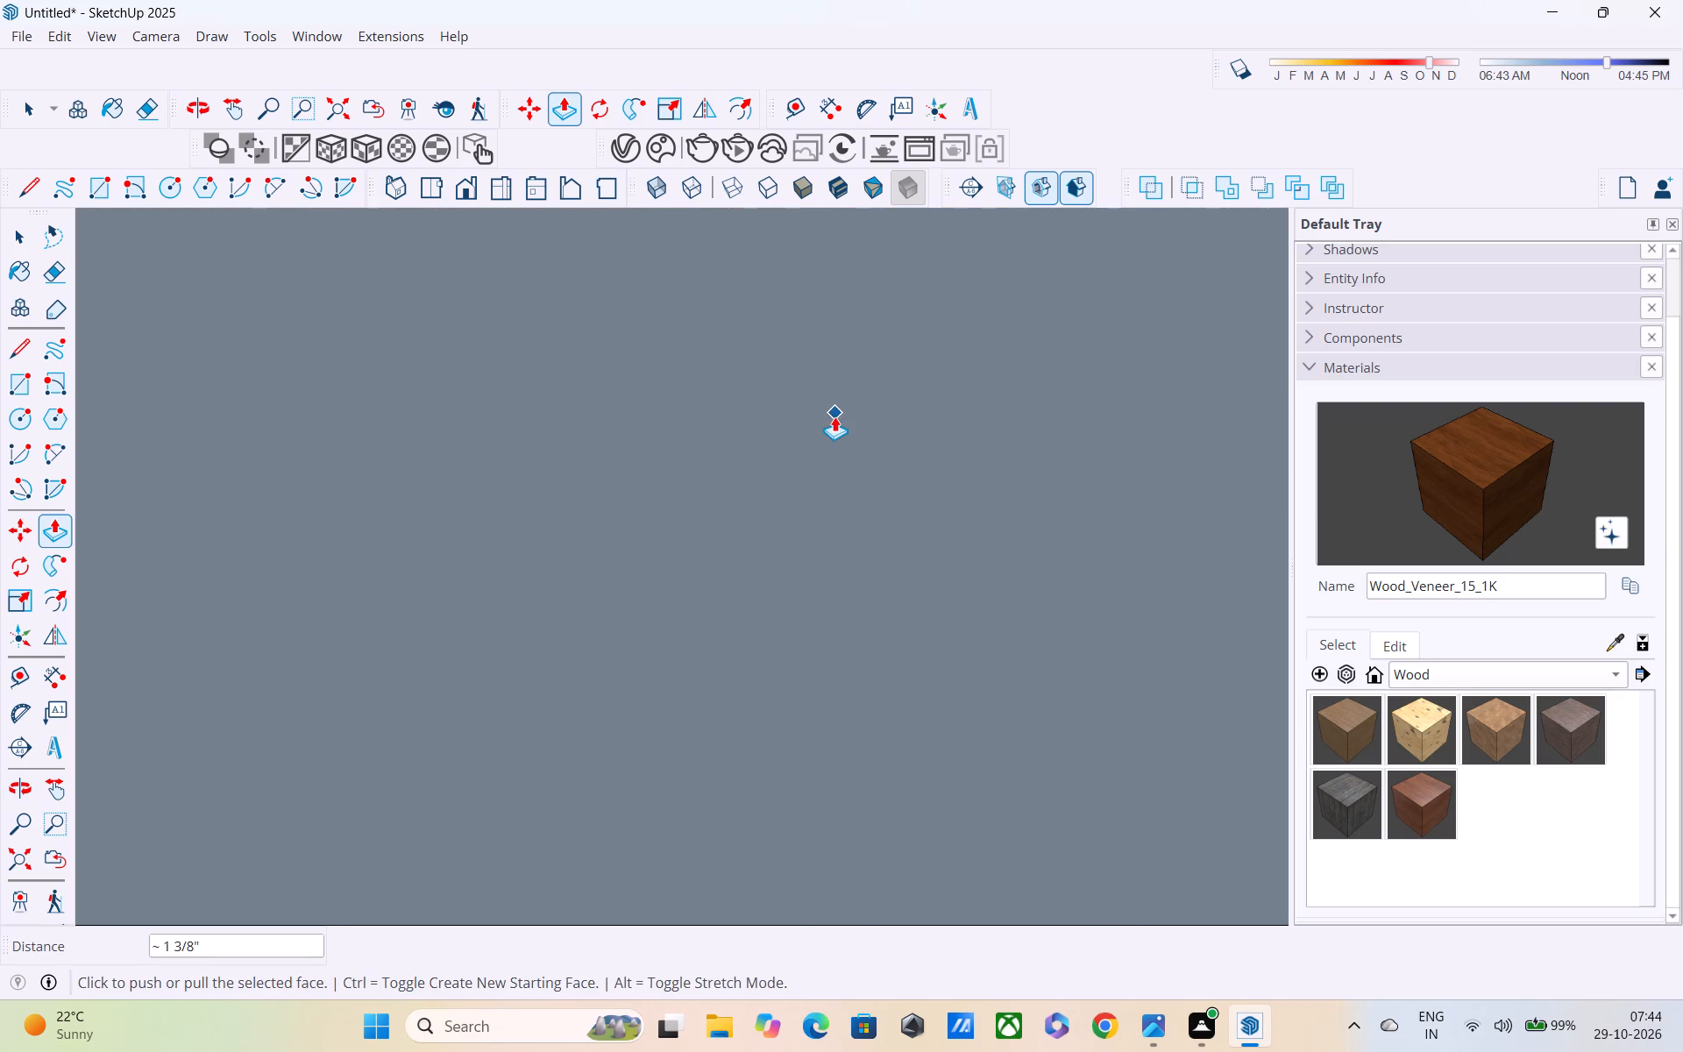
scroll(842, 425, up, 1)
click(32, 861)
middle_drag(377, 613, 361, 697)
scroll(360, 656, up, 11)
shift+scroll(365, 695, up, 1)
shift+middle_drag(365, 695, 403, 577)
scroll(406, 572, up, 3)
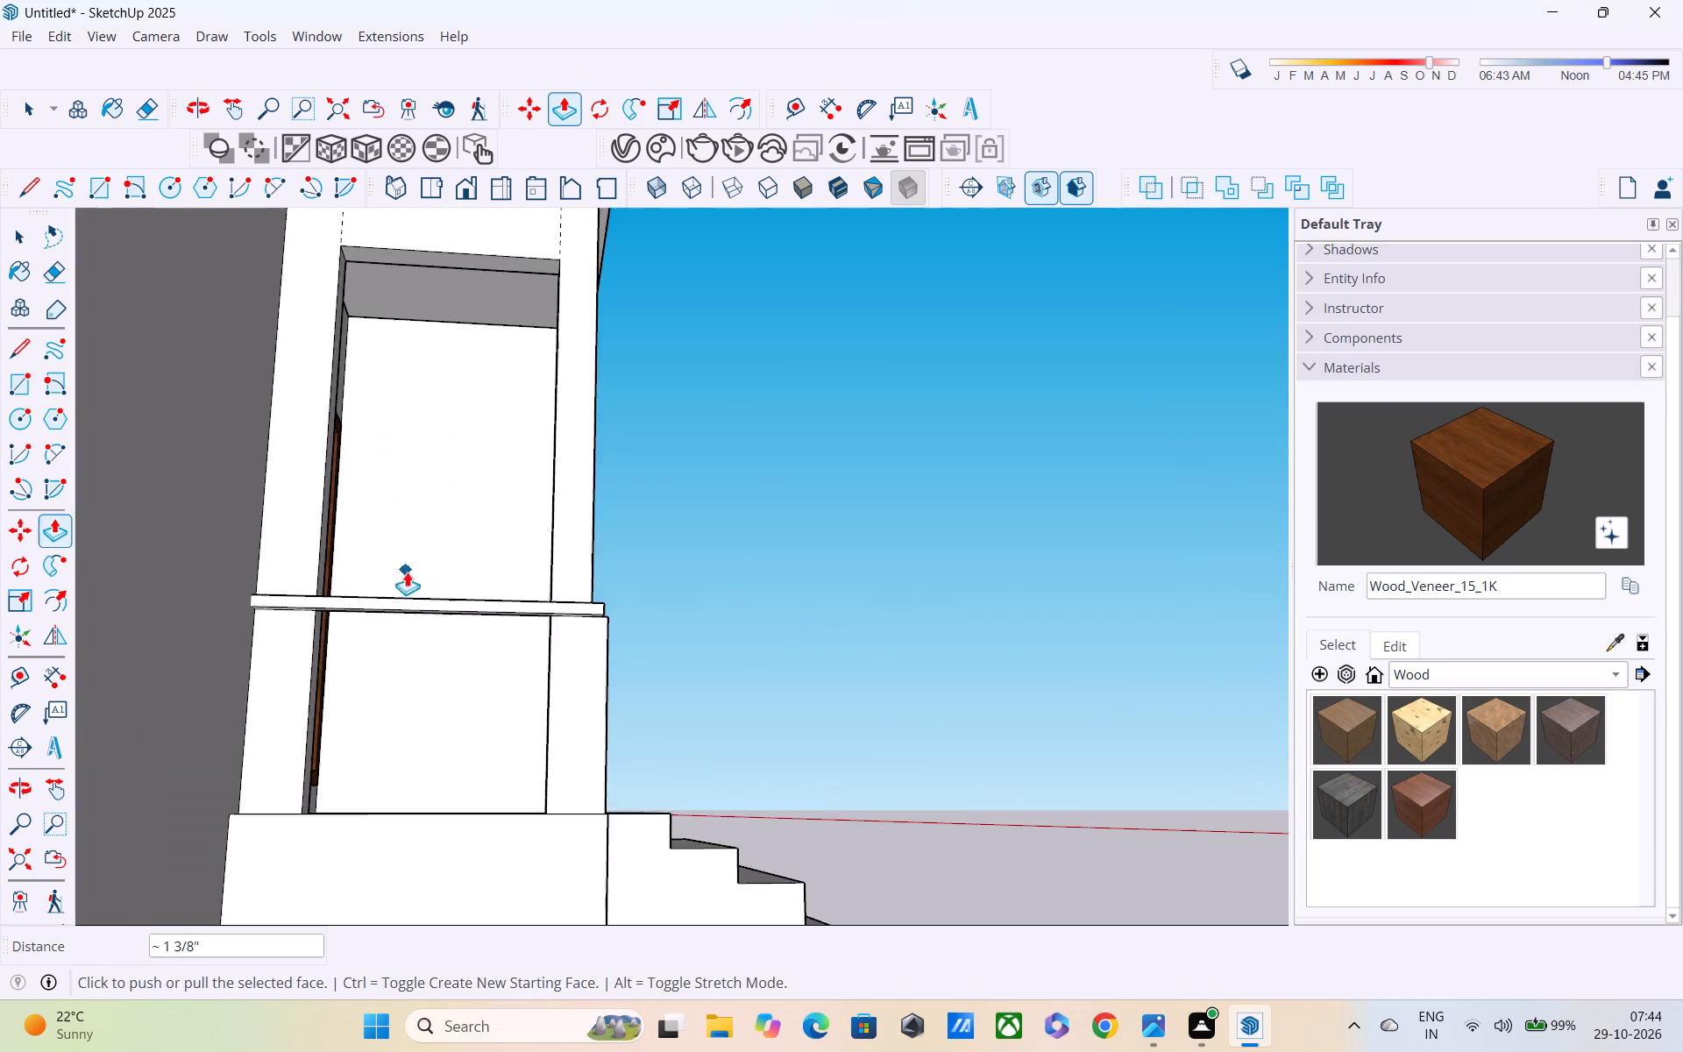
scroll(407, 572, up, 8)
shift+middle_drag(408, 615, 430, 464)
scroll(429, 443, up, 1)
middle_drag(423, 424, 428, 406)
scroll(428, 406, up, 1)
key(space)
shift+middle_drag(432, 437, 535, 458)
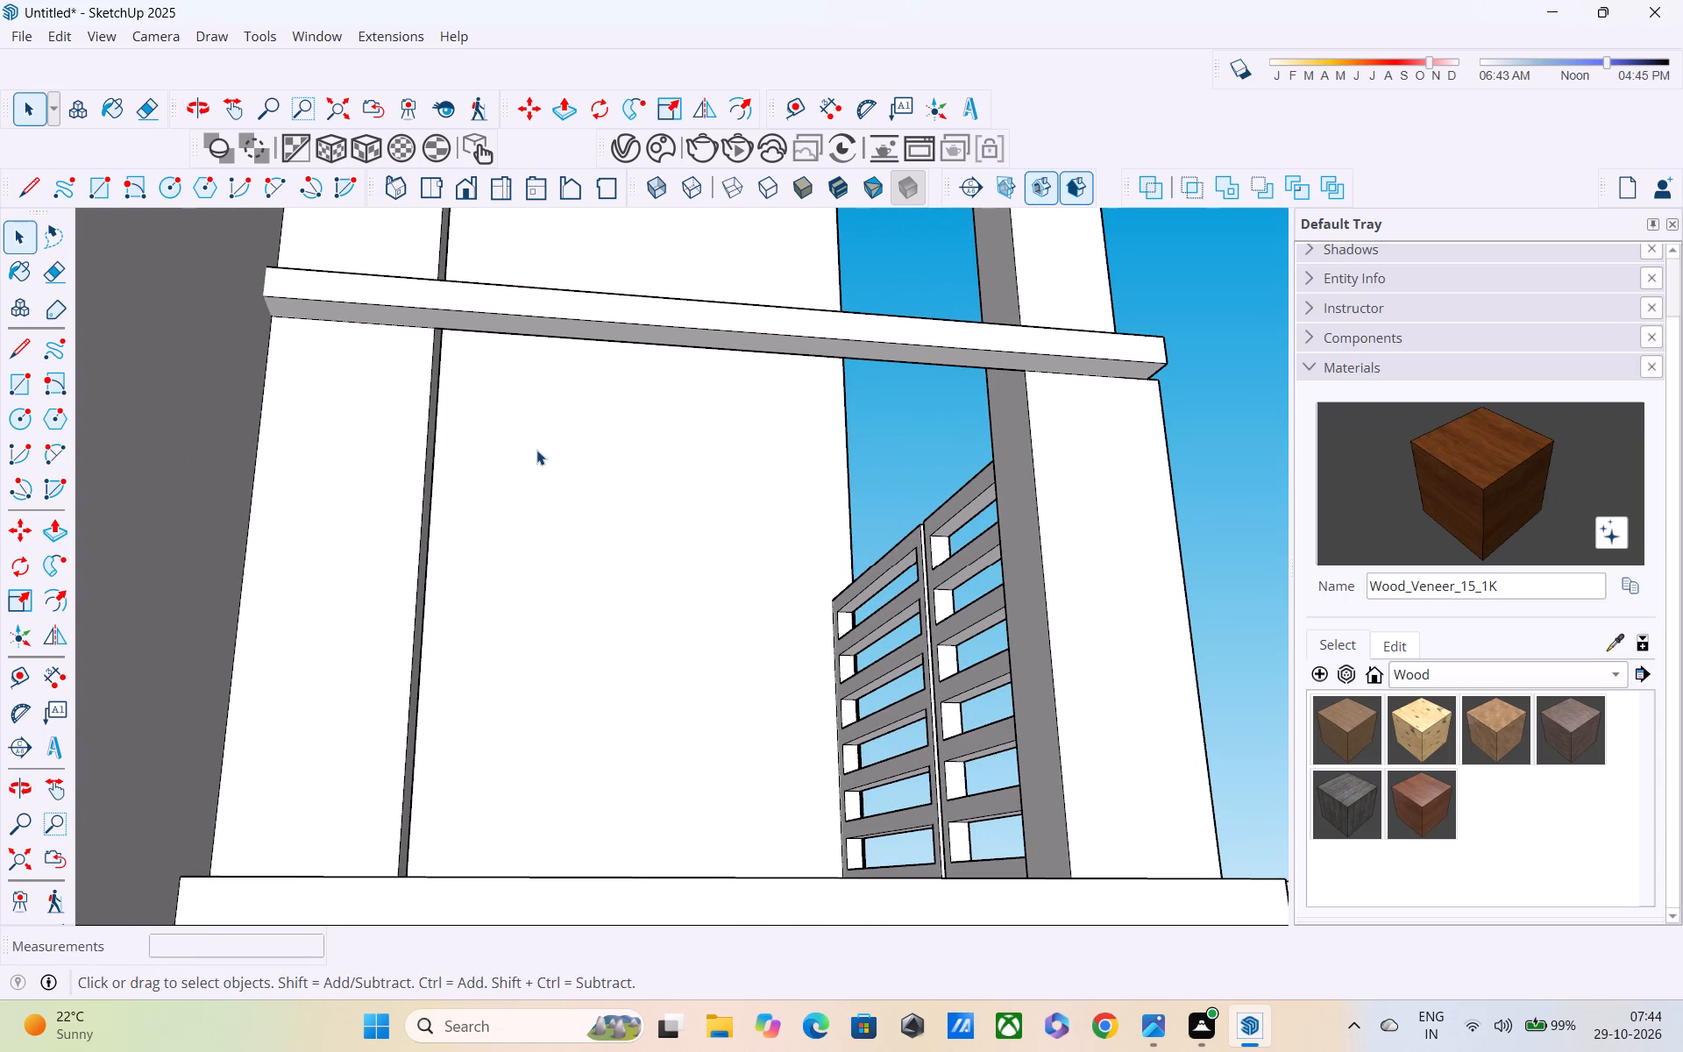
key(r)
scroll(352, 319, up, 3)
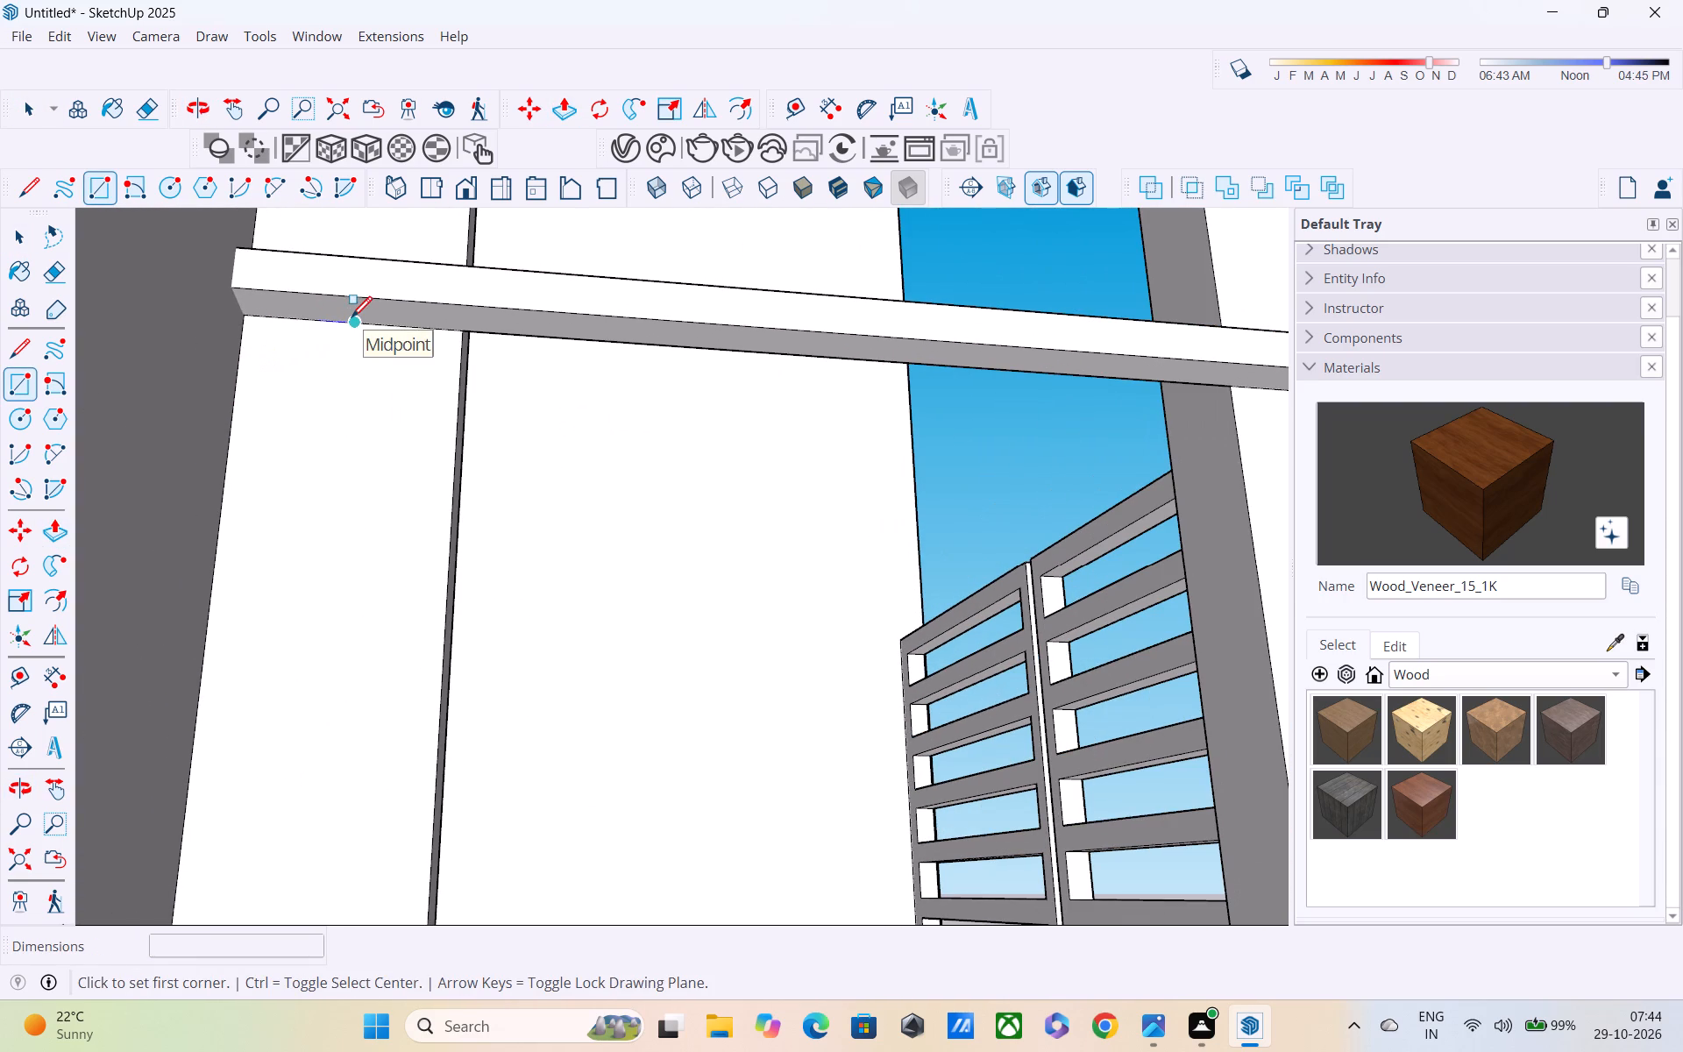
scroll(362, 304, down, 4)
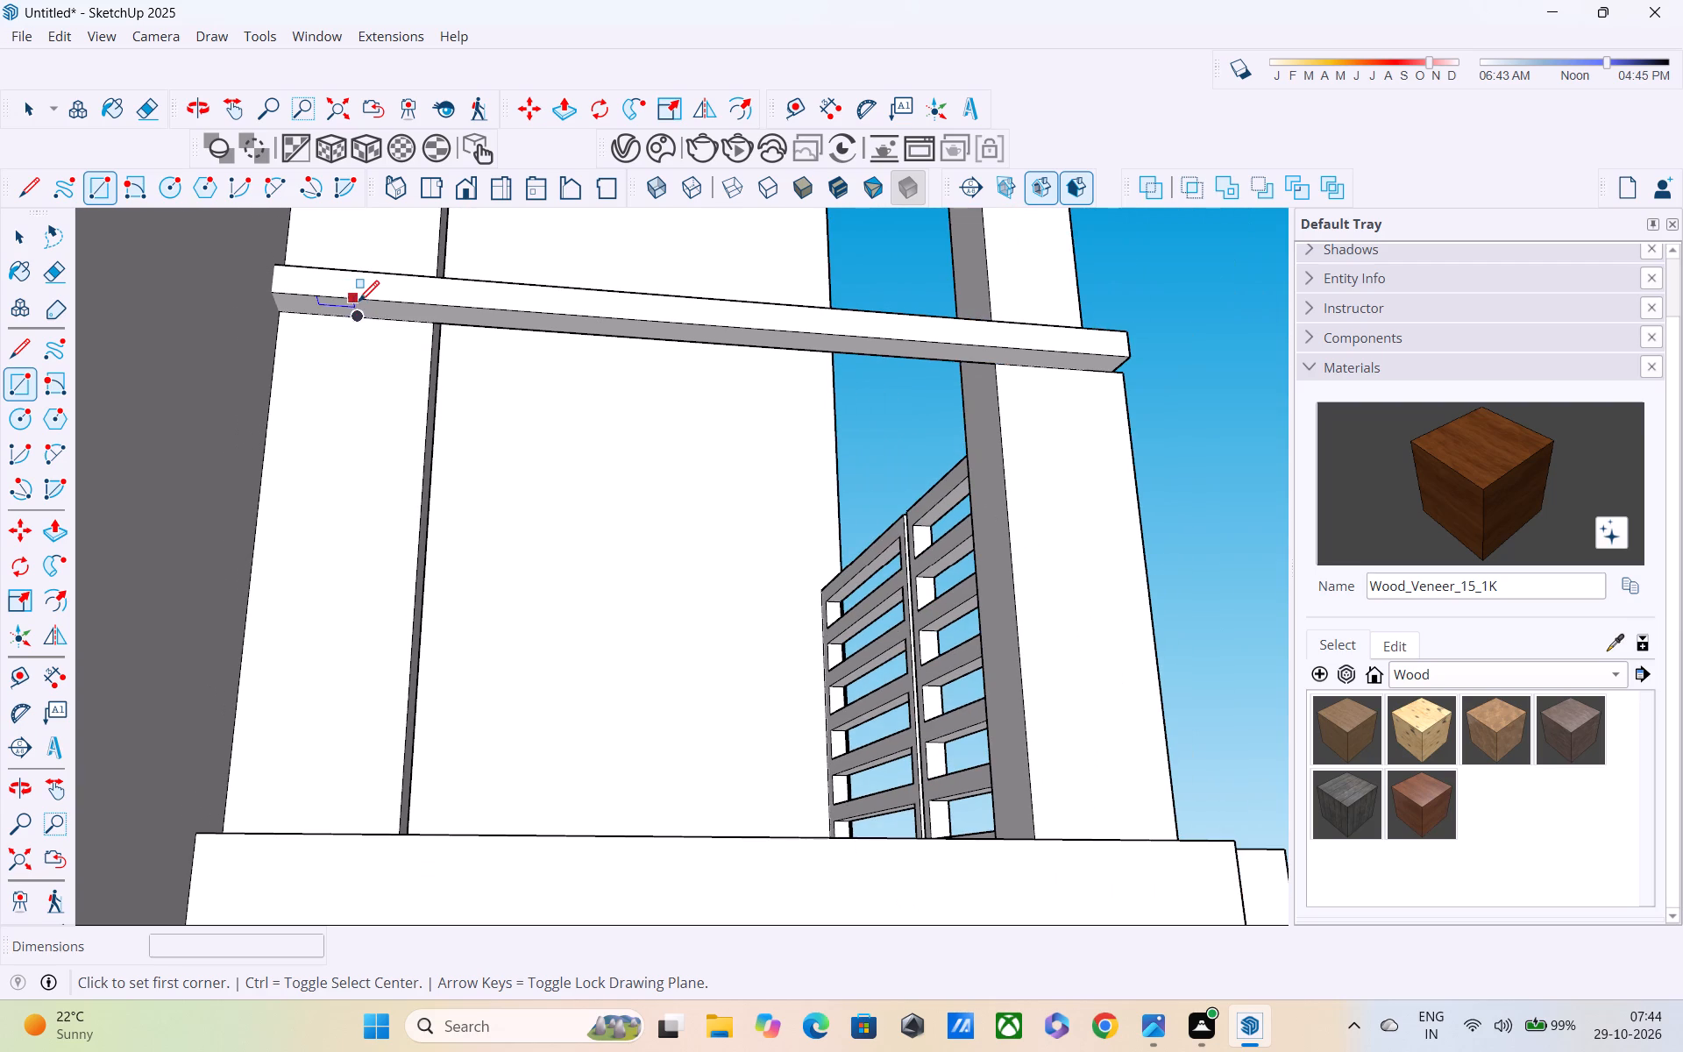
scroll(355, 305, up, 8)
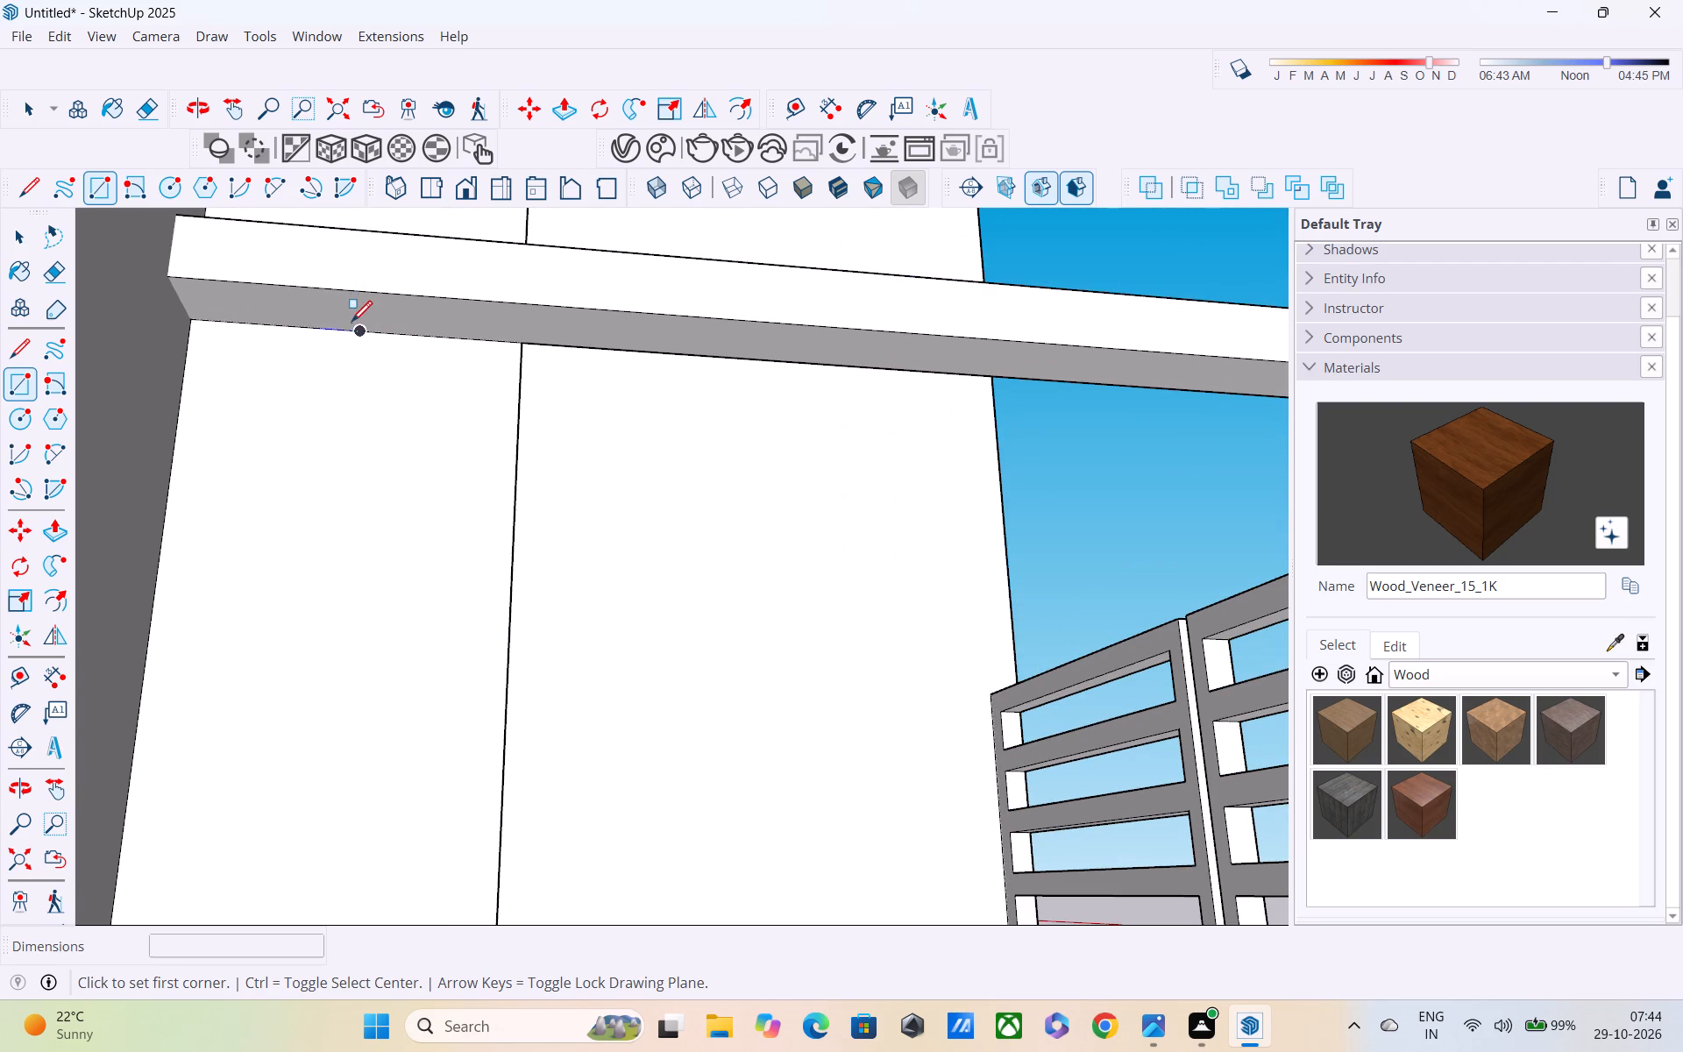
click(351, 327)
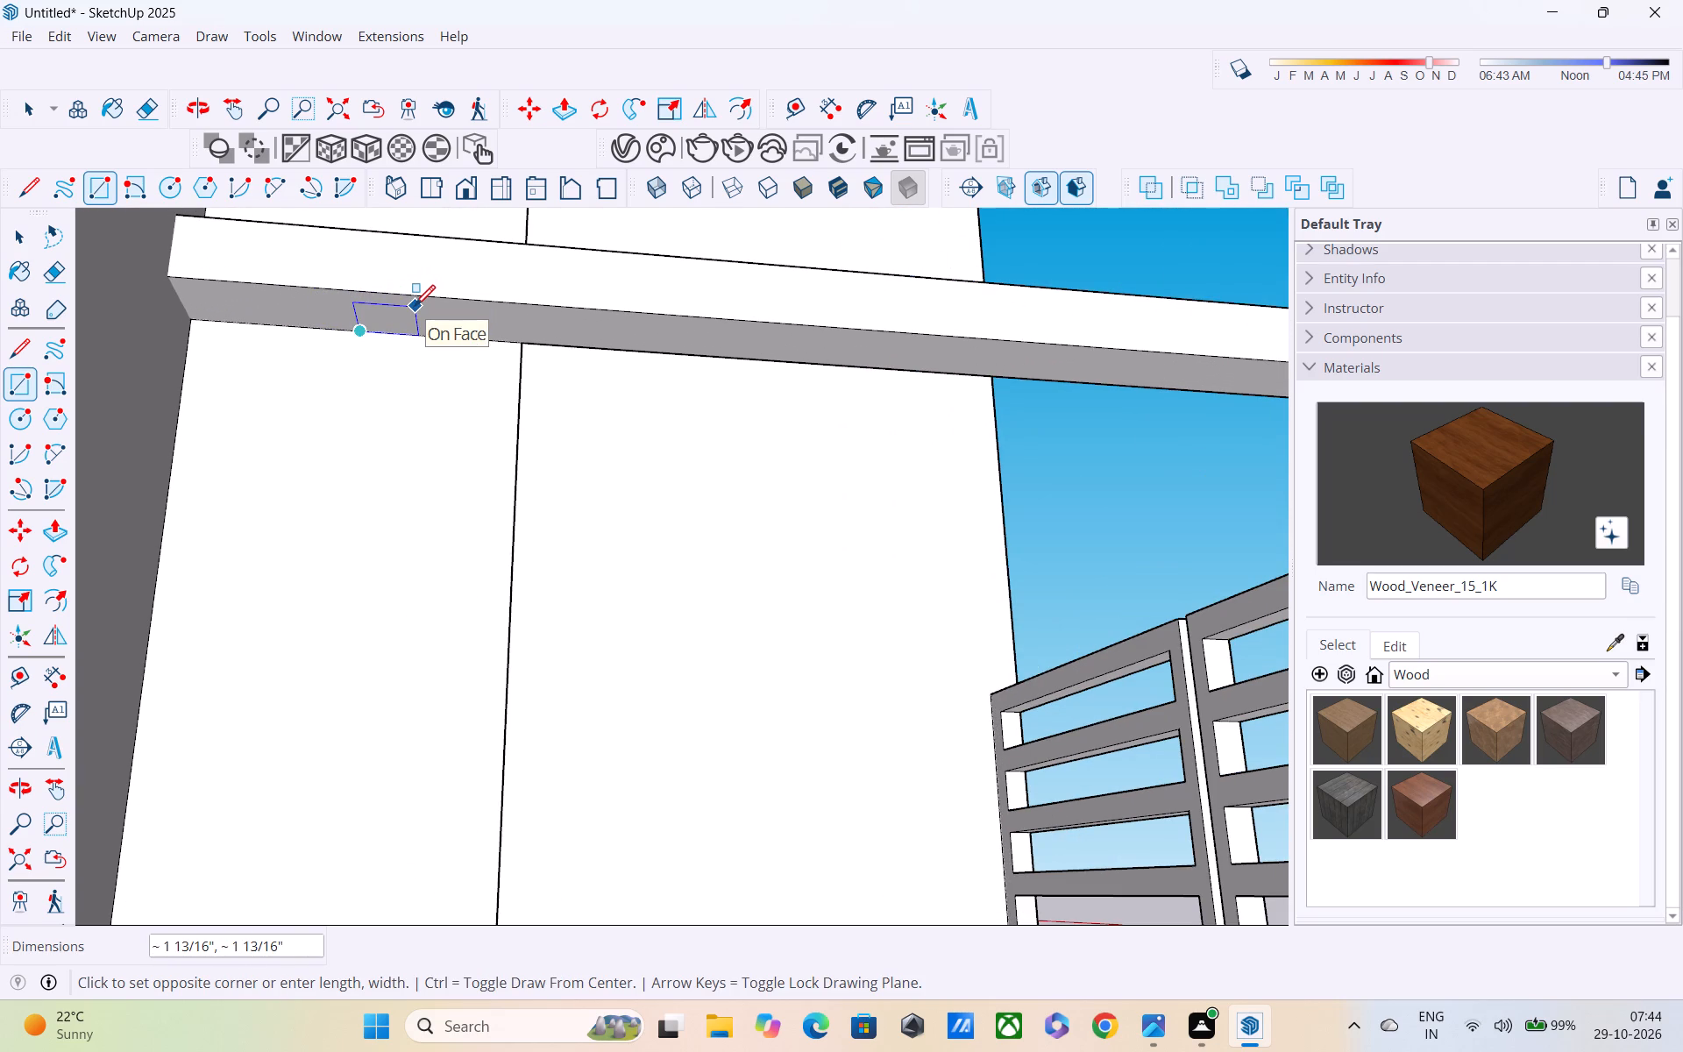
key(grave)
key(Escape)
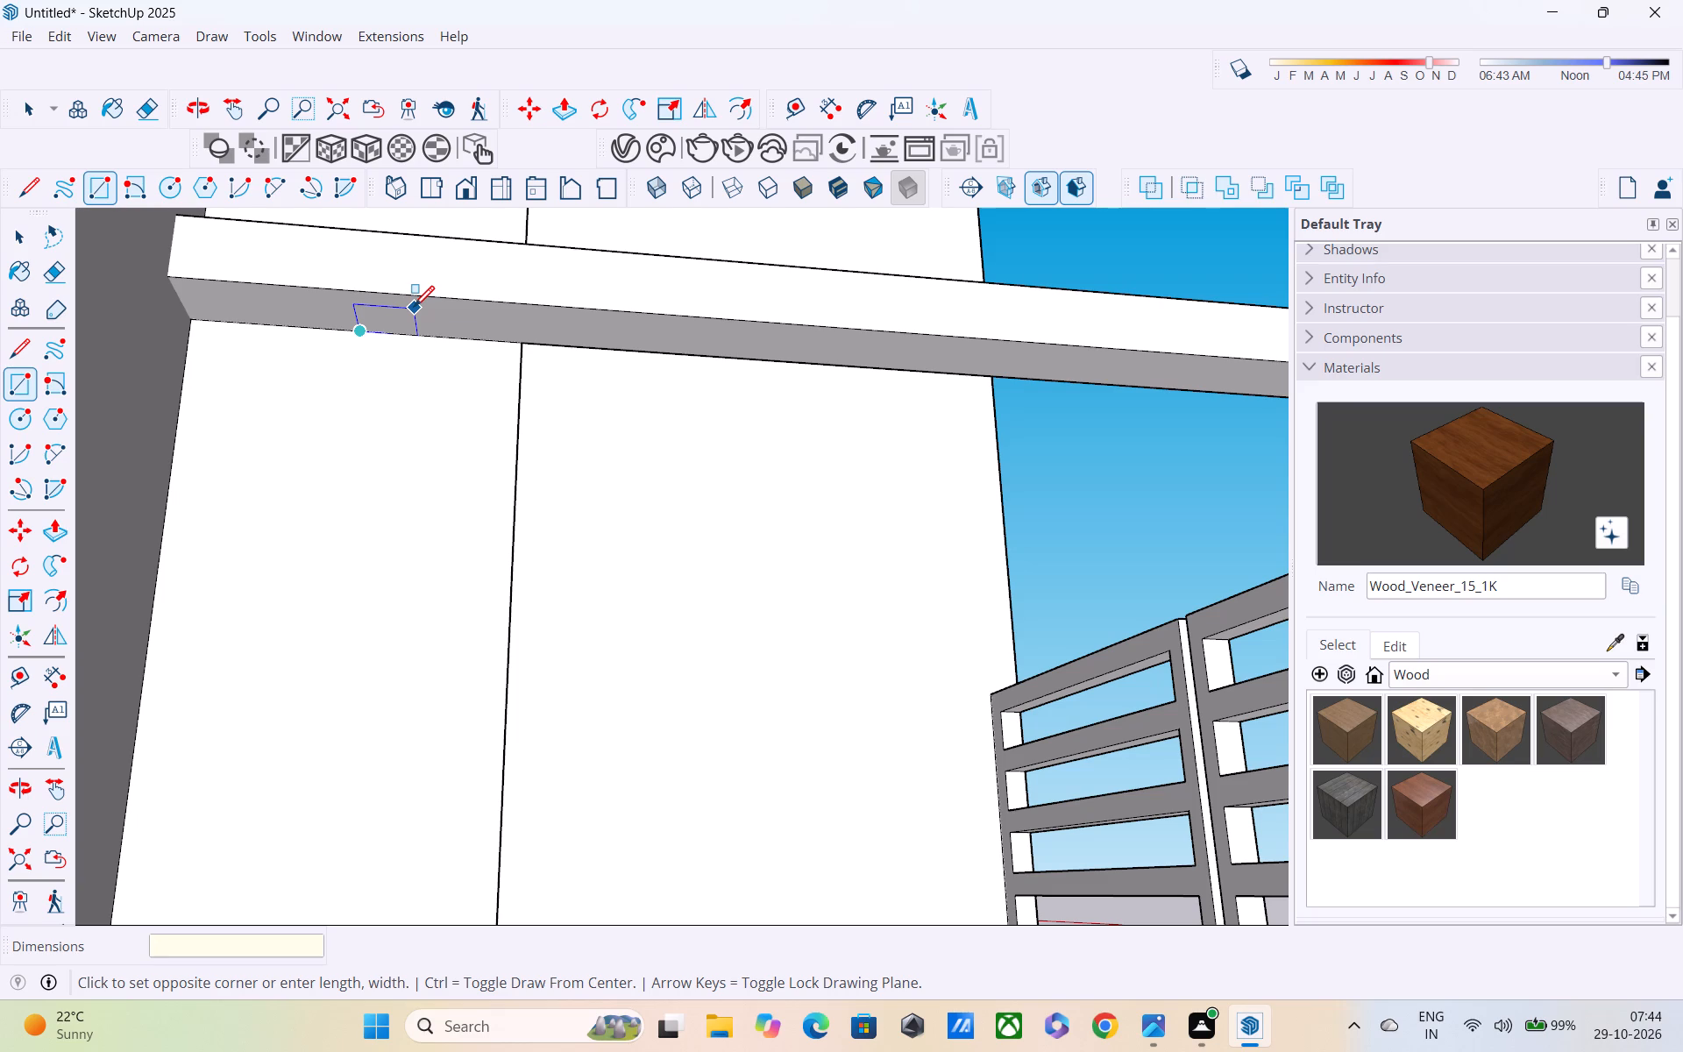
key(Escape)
Draw a rectangle about 1 3/16" by 1 5/16" on the long rail's underside, near its end at the wall-side pillar.
scroll(330, 320, up, 9)
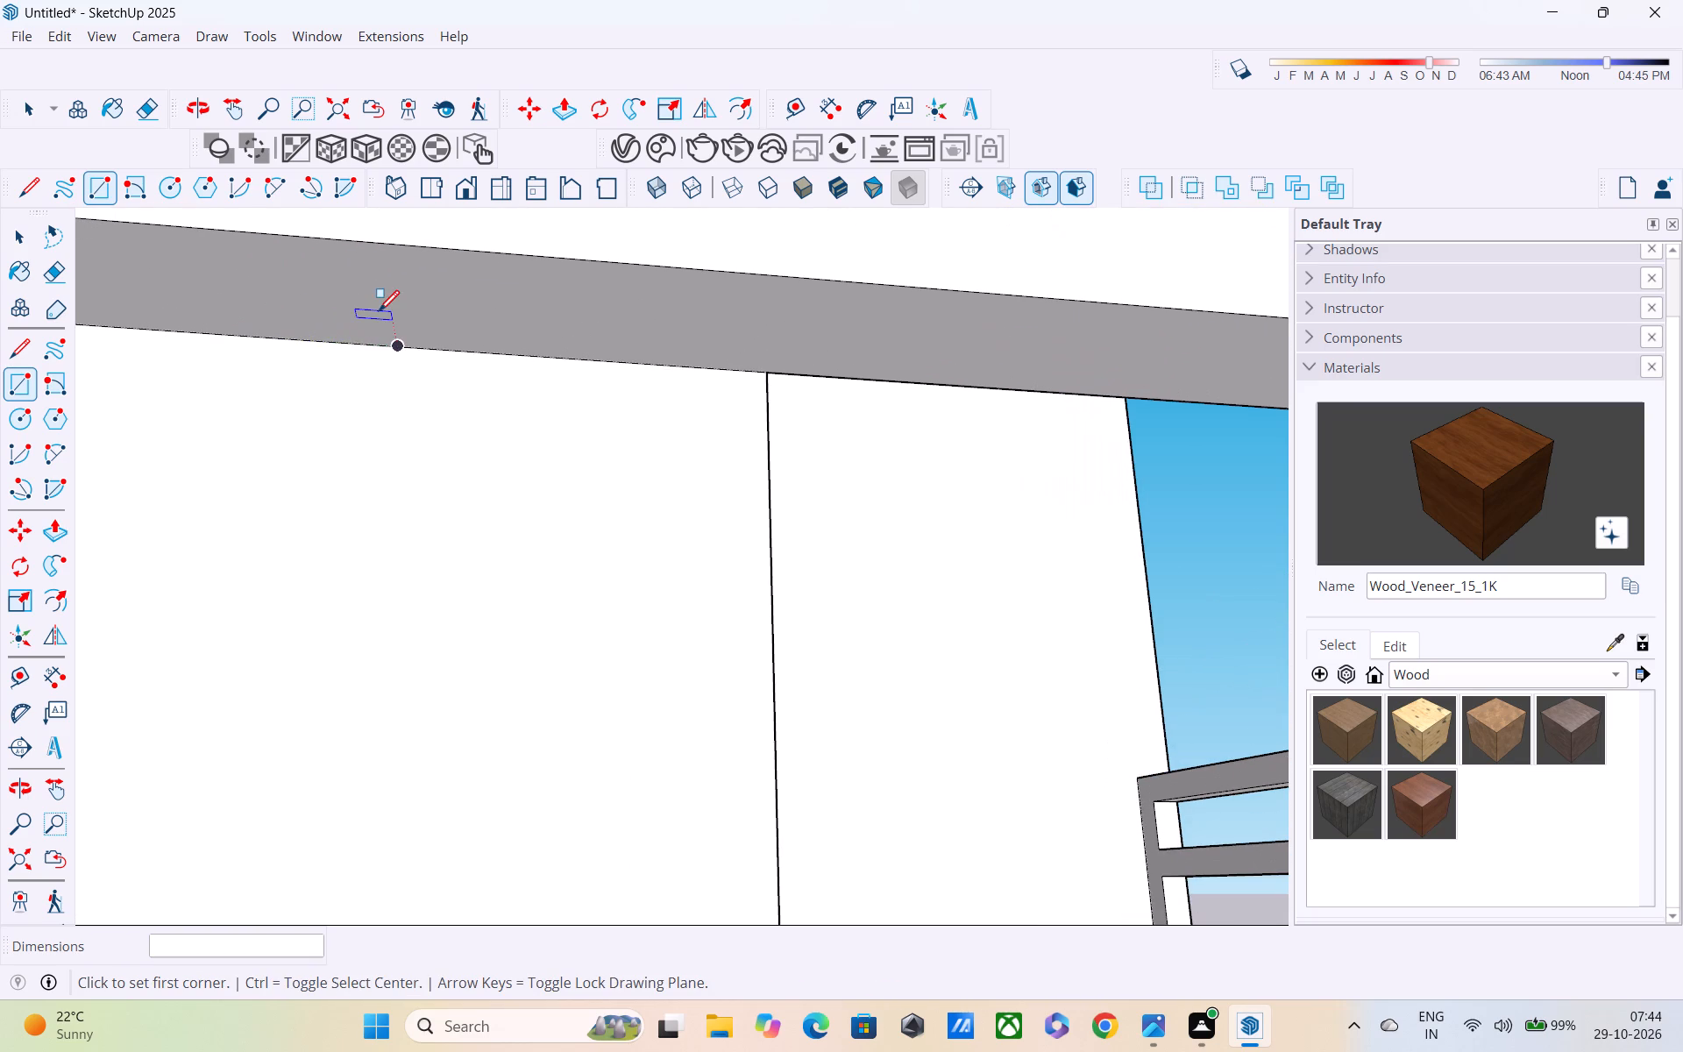
click(387, 321)
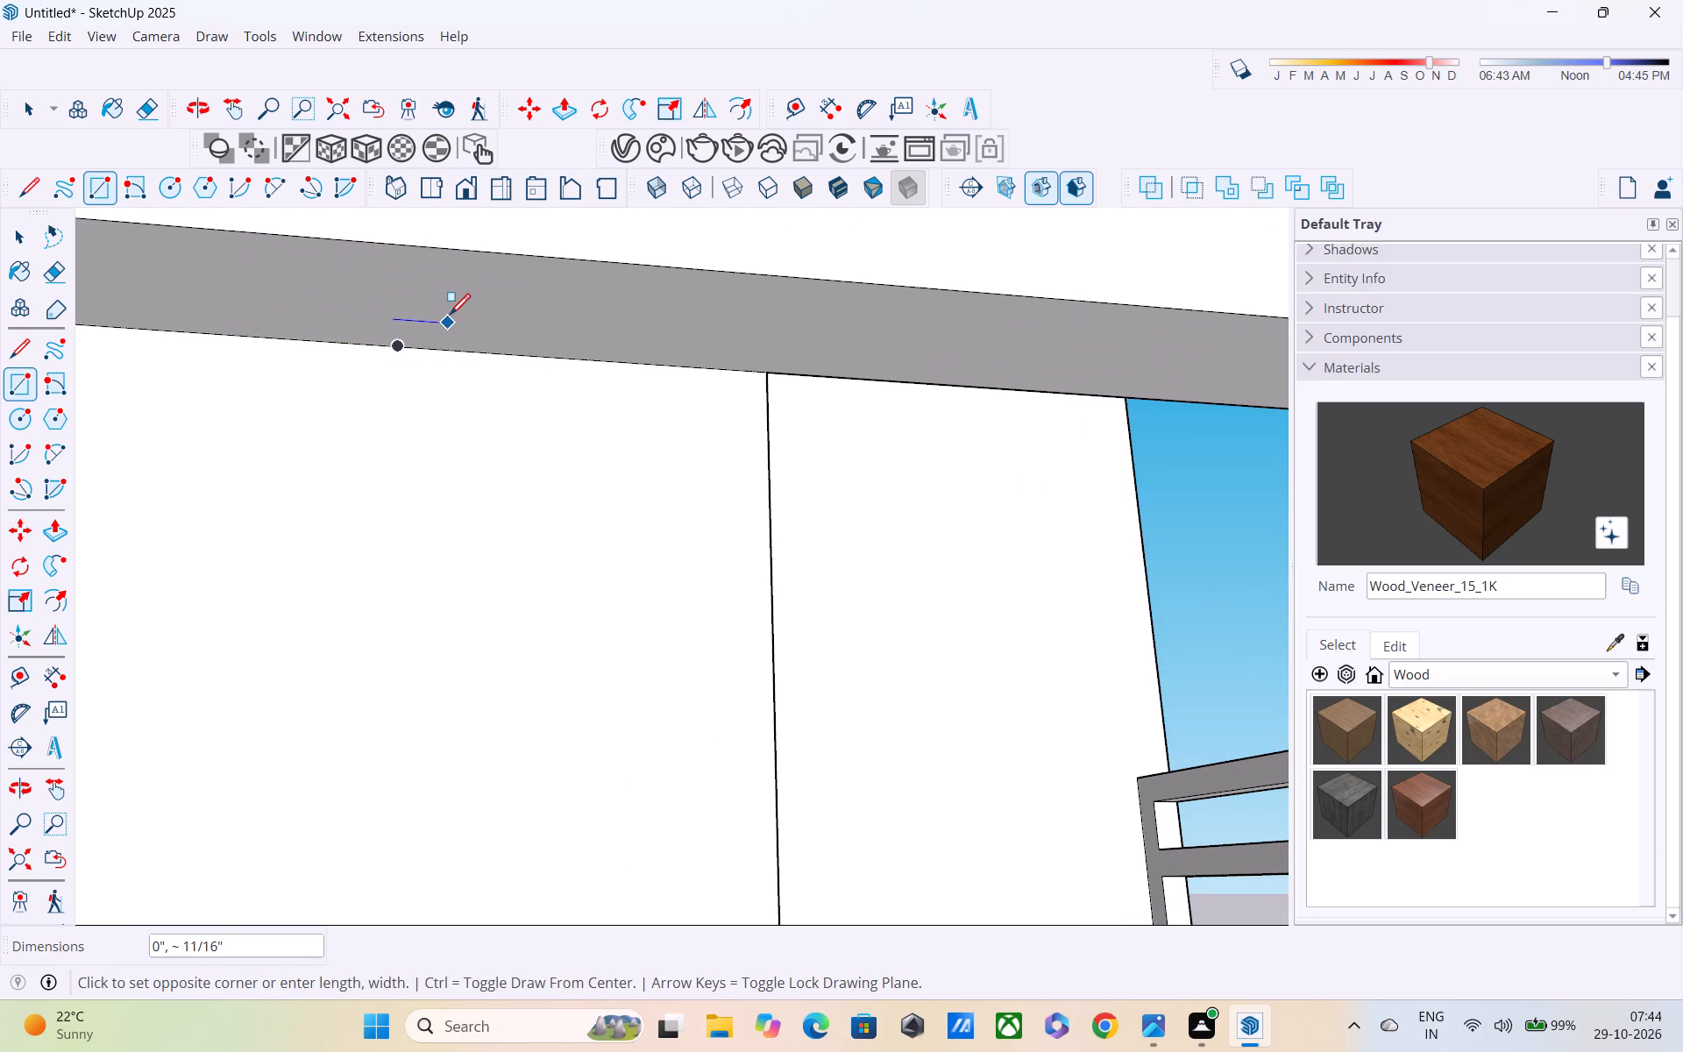
click(500, 279)
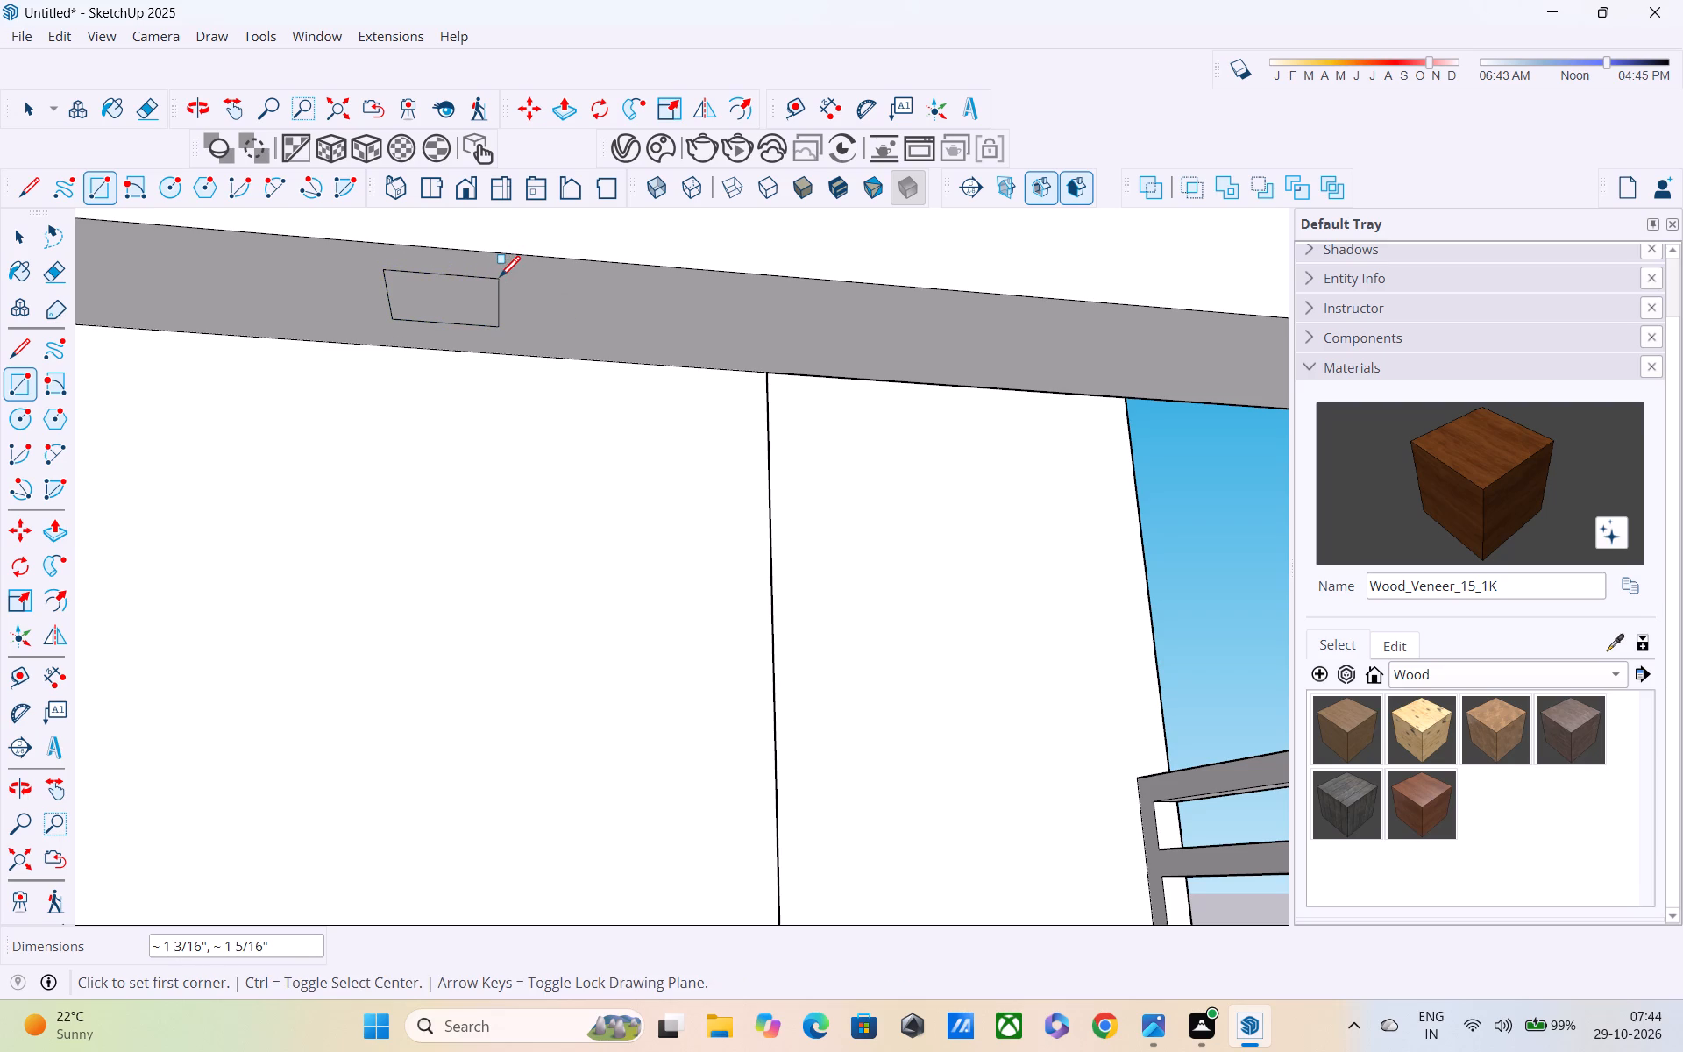
Extrude the small rectangle down from the rail's underside about 7" as a vertical bar.
key(p)
key(p)
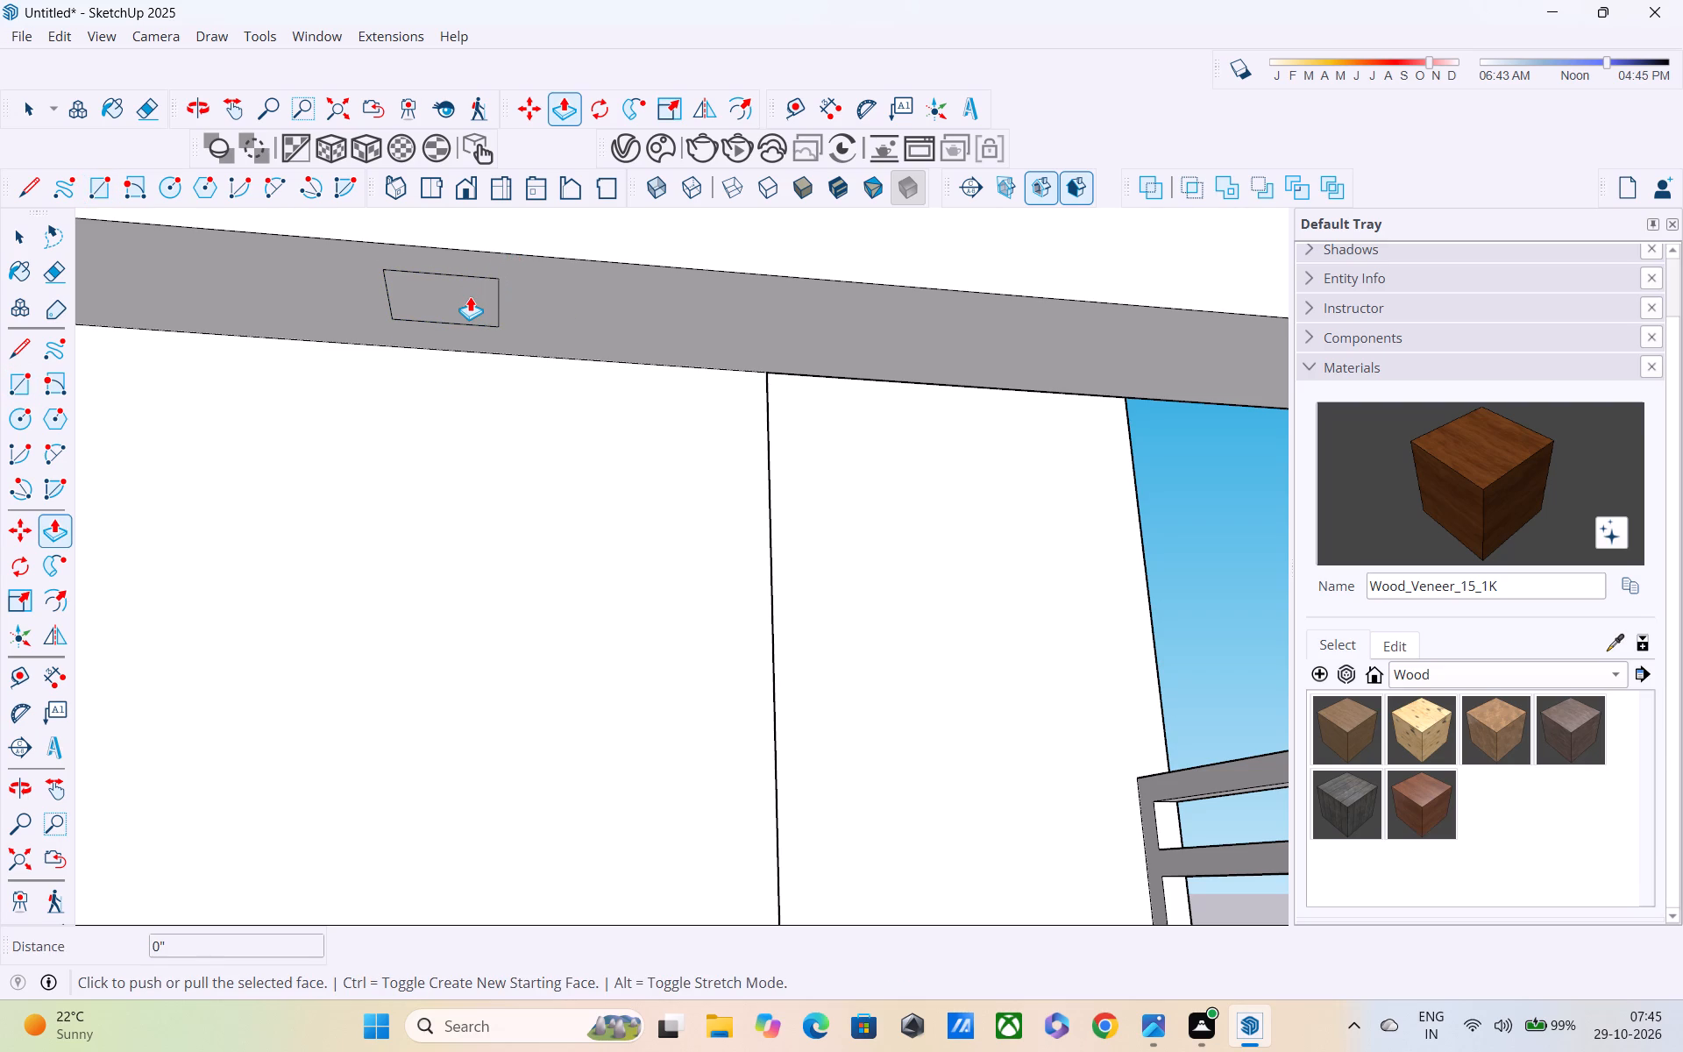
click(470, 296)
key(space)
click(471, 297)
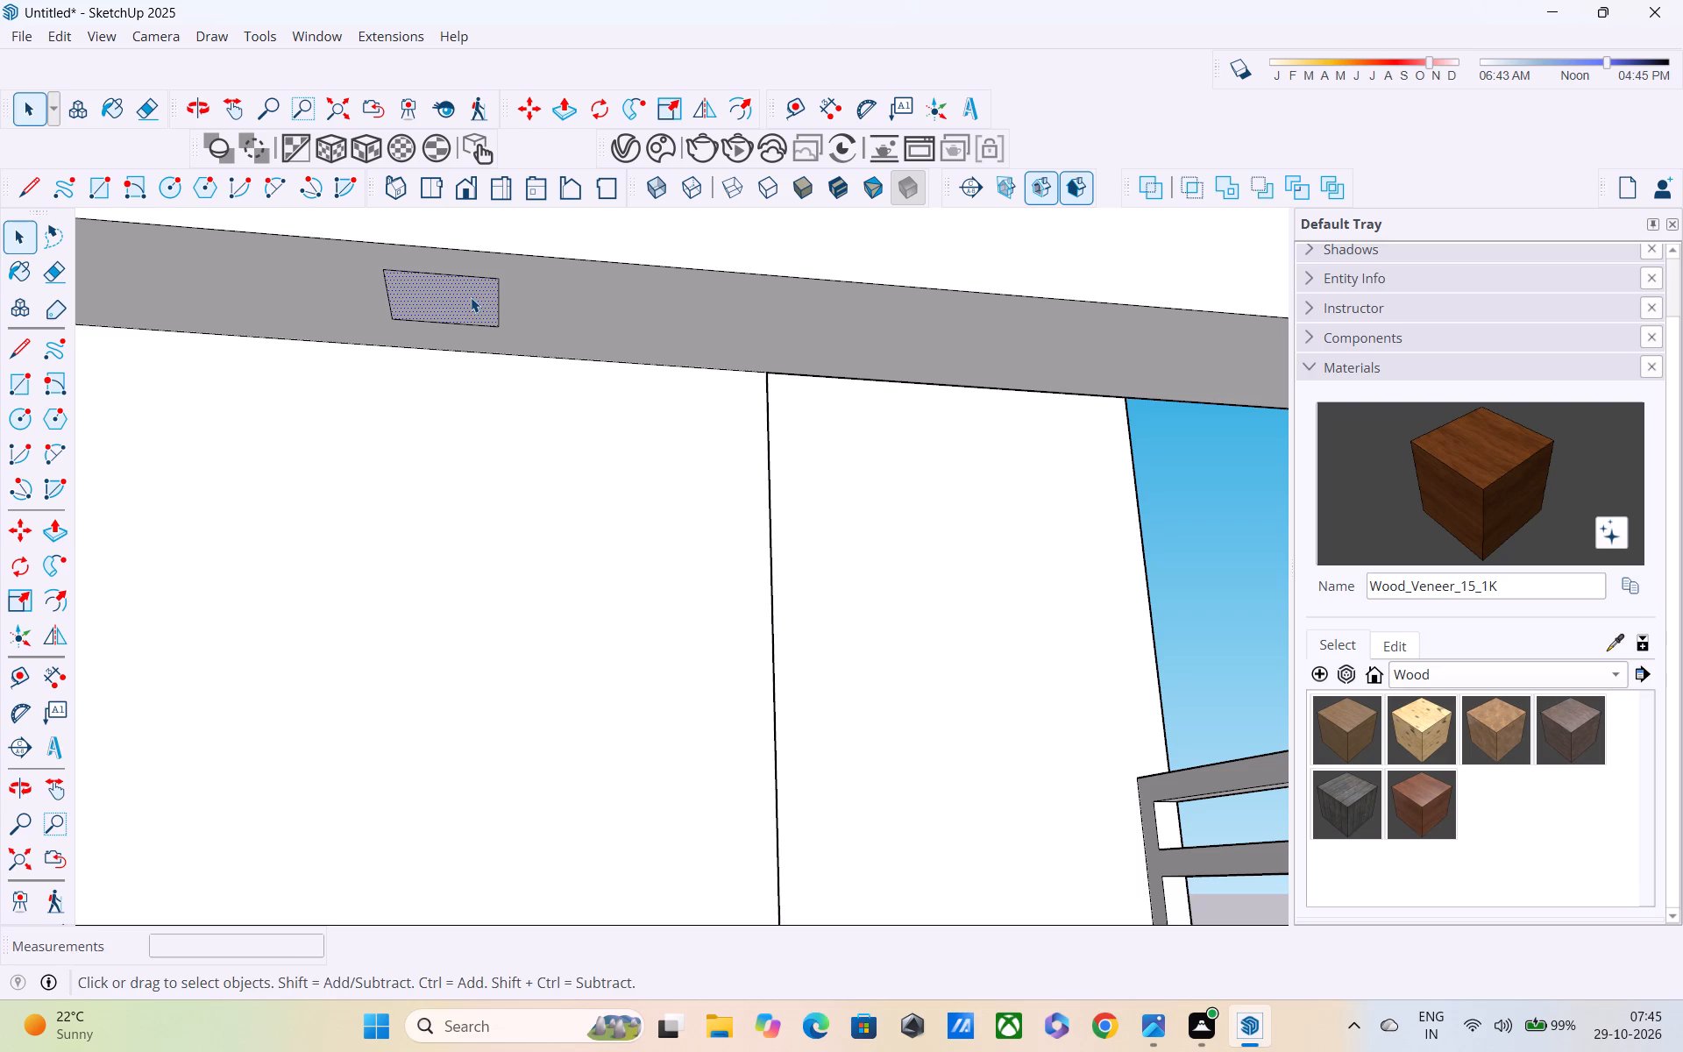
key(p)
click(466, 290)
scroll(451, 410, down, 9)
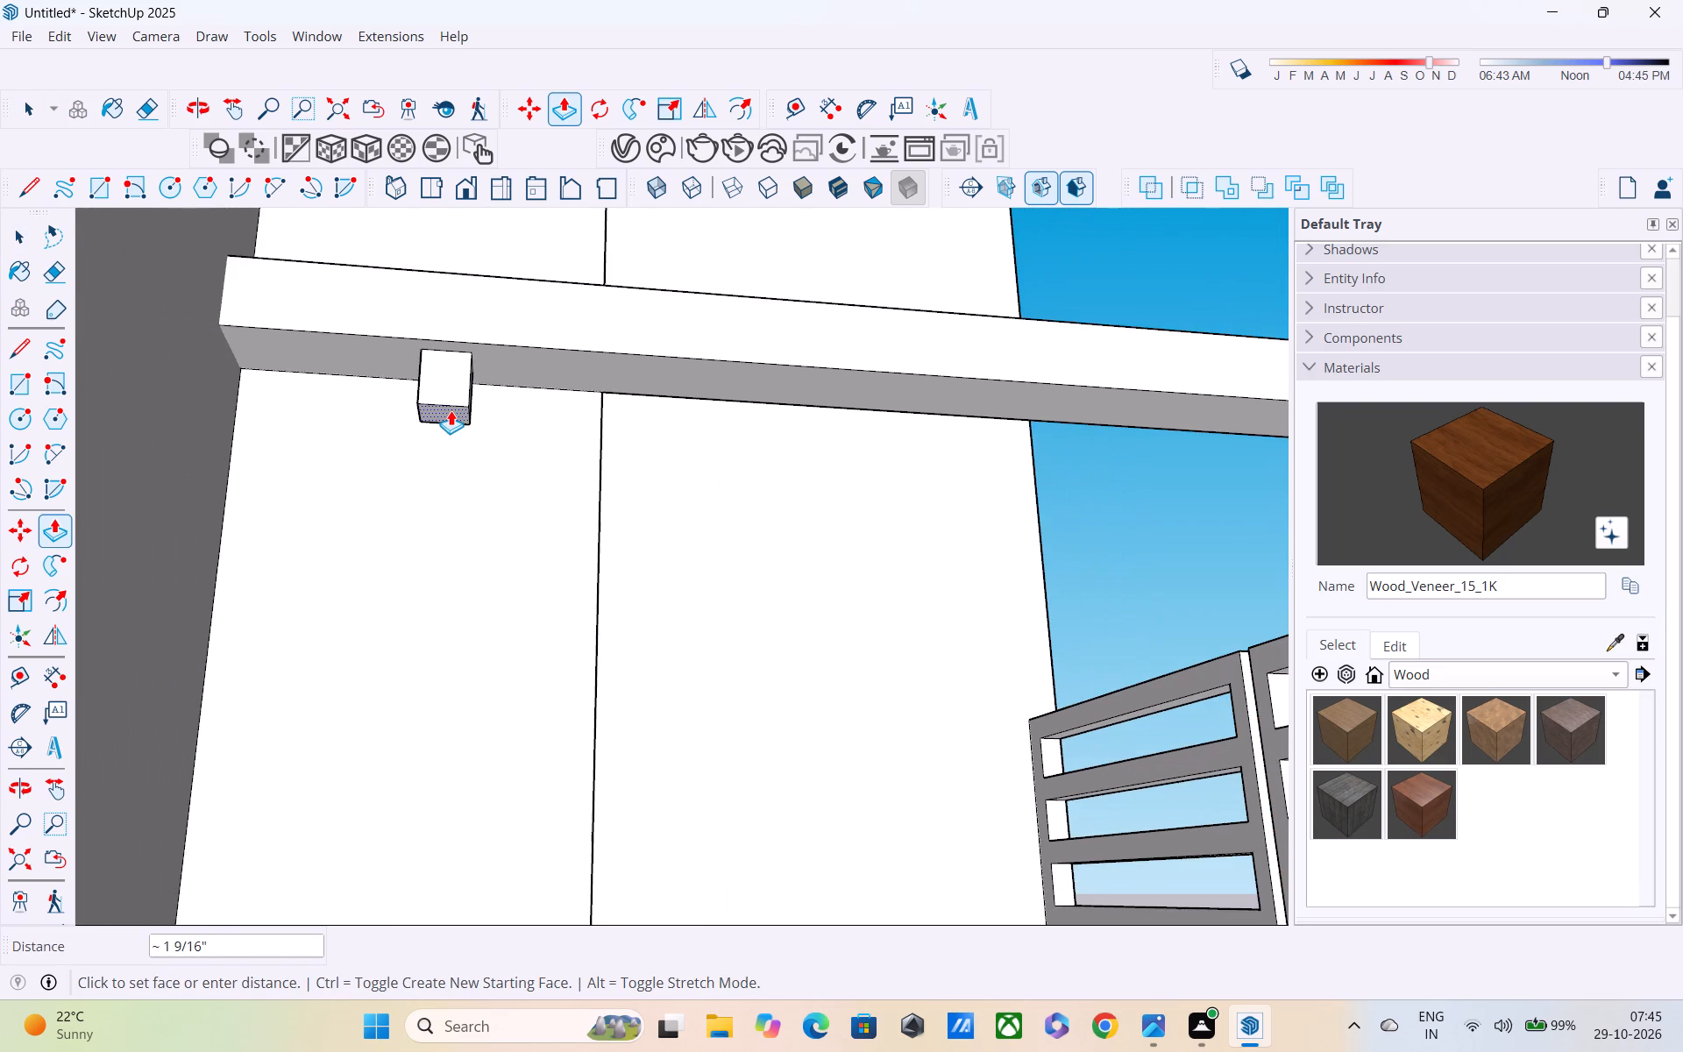
shift+middle_drag(451, 410, 451, 409)
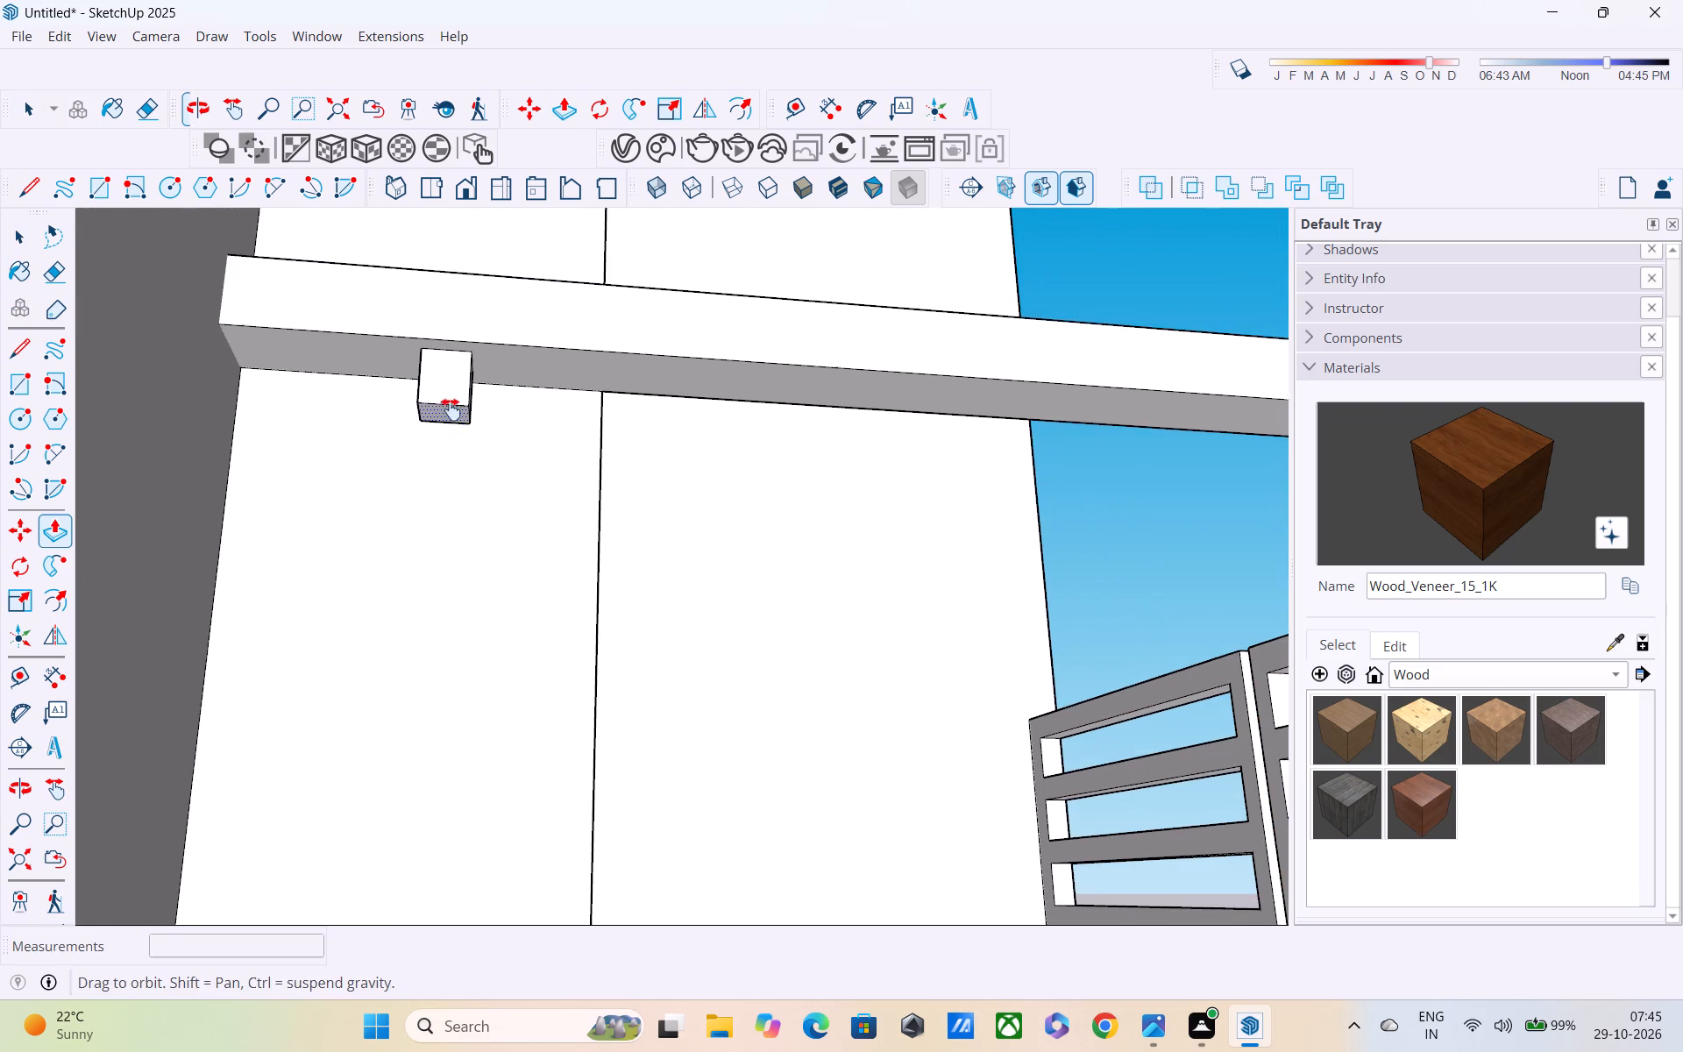
shift+middle_drag(451, 409, 458, 289)
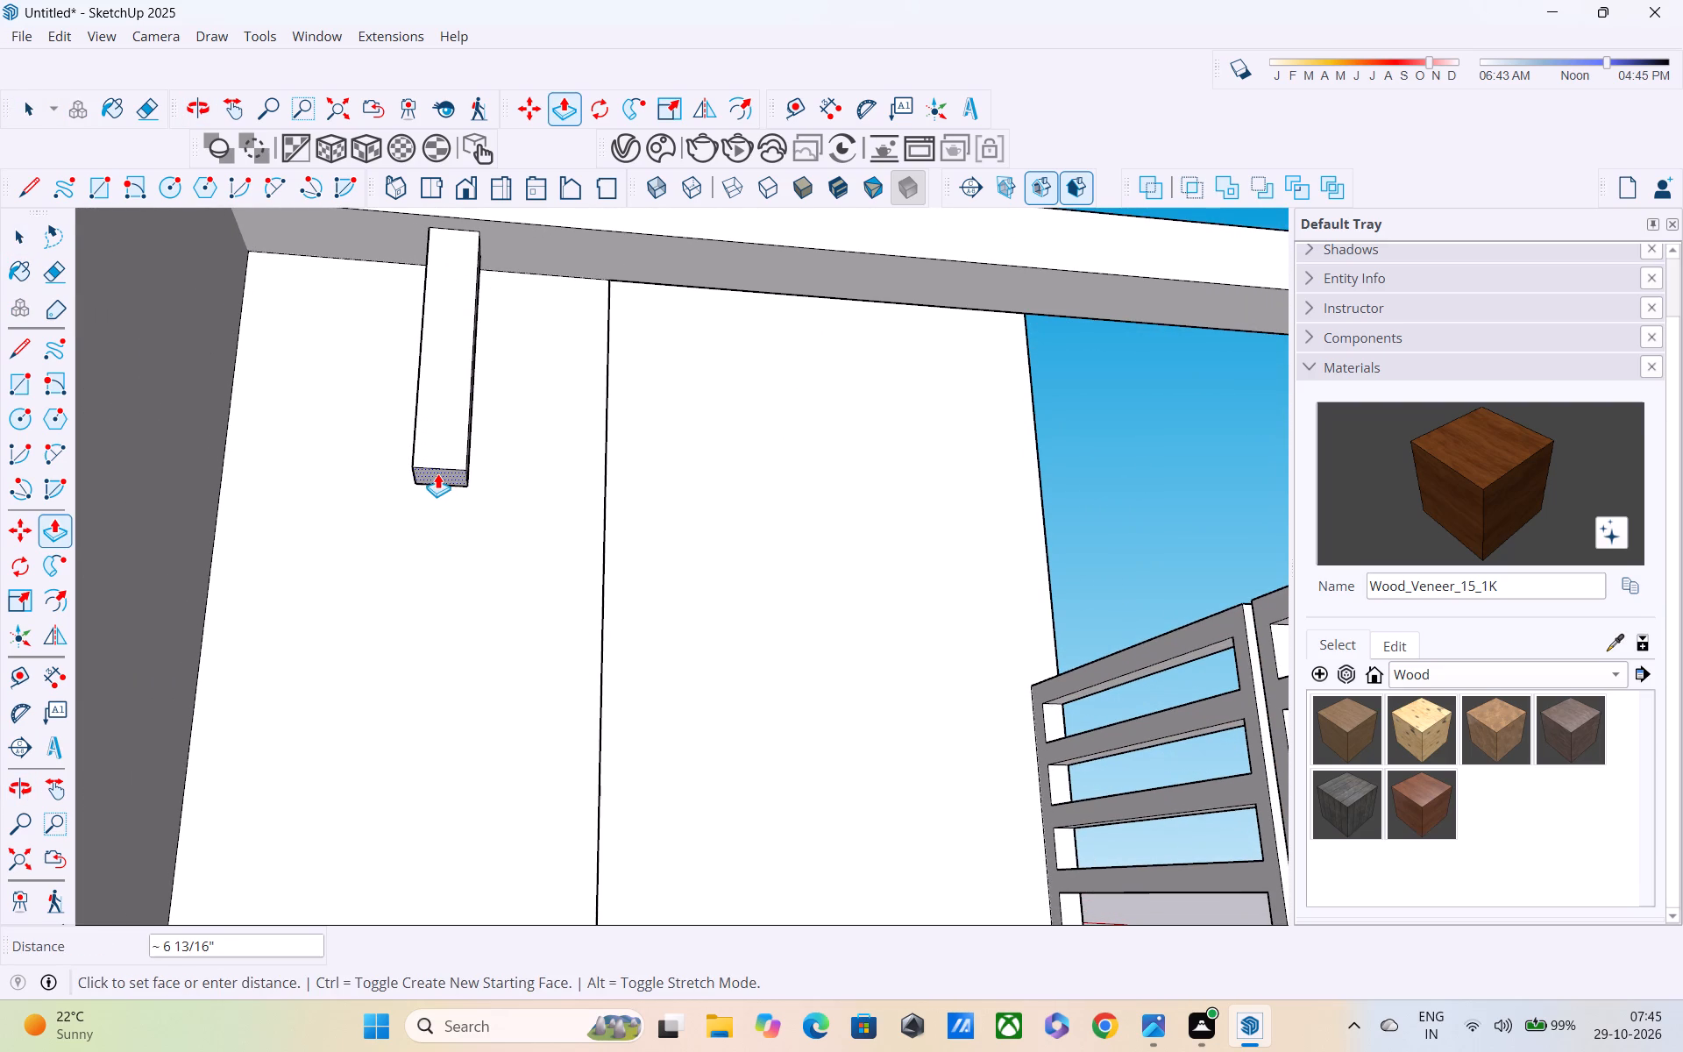
click(437, 483)
key(space)
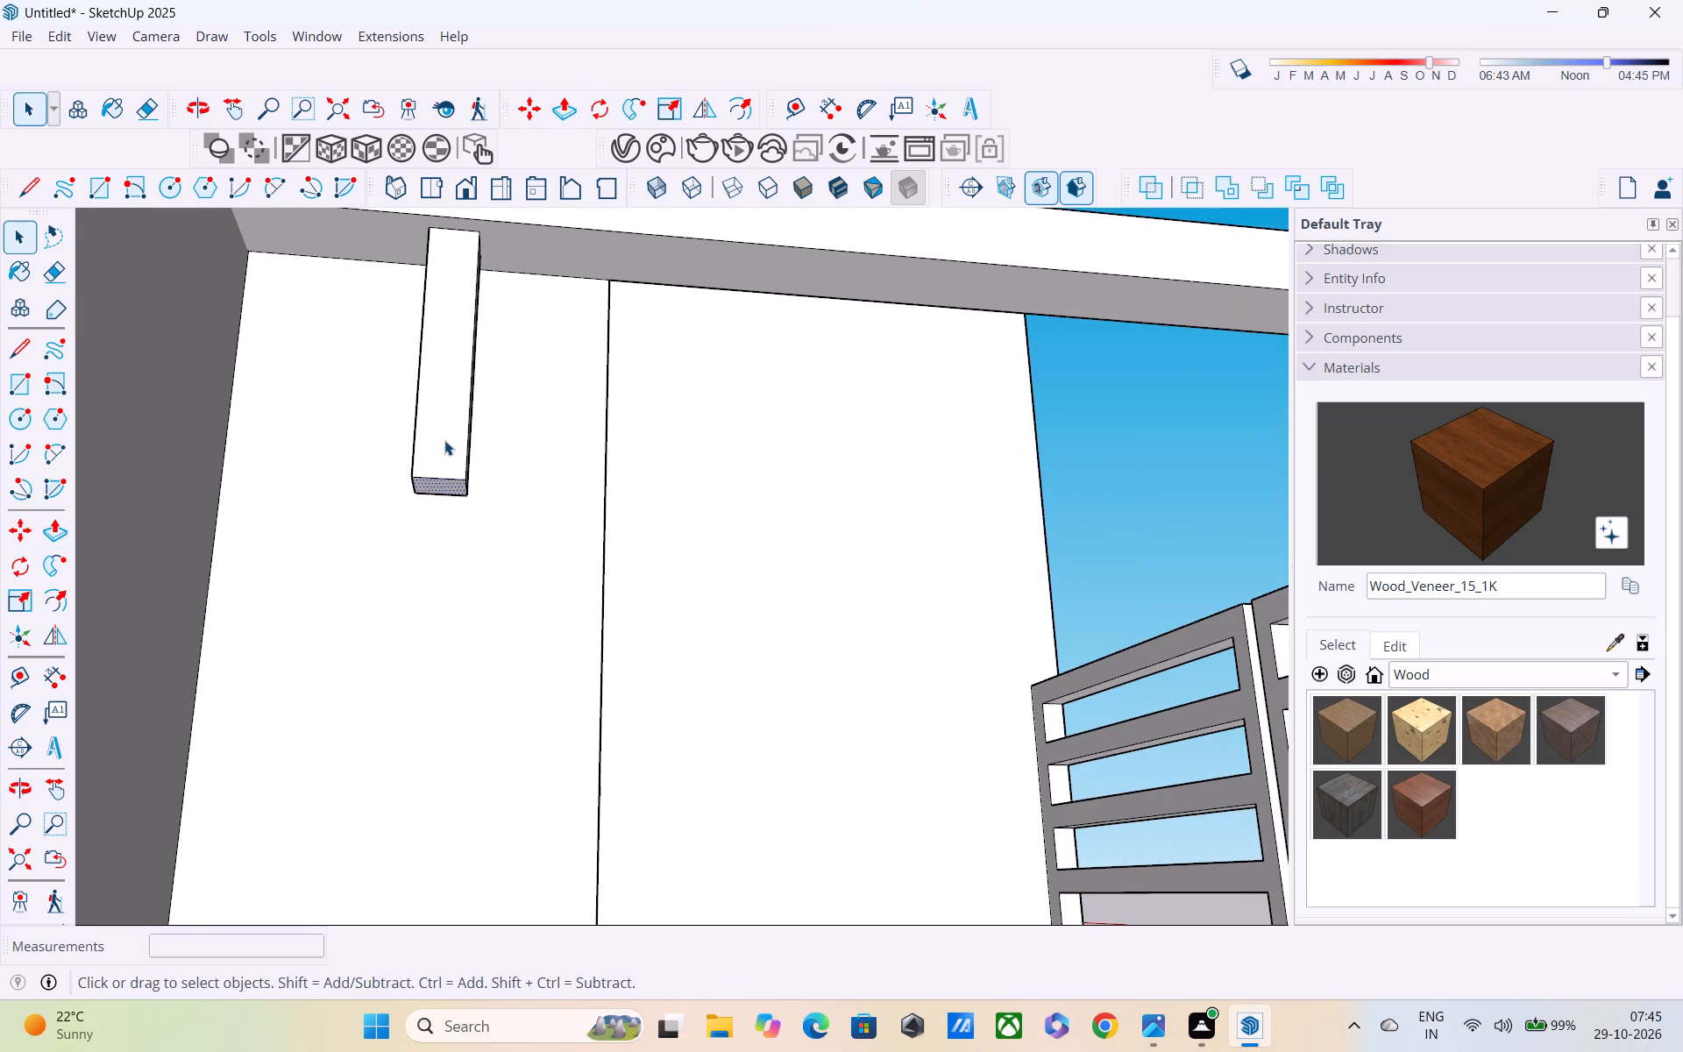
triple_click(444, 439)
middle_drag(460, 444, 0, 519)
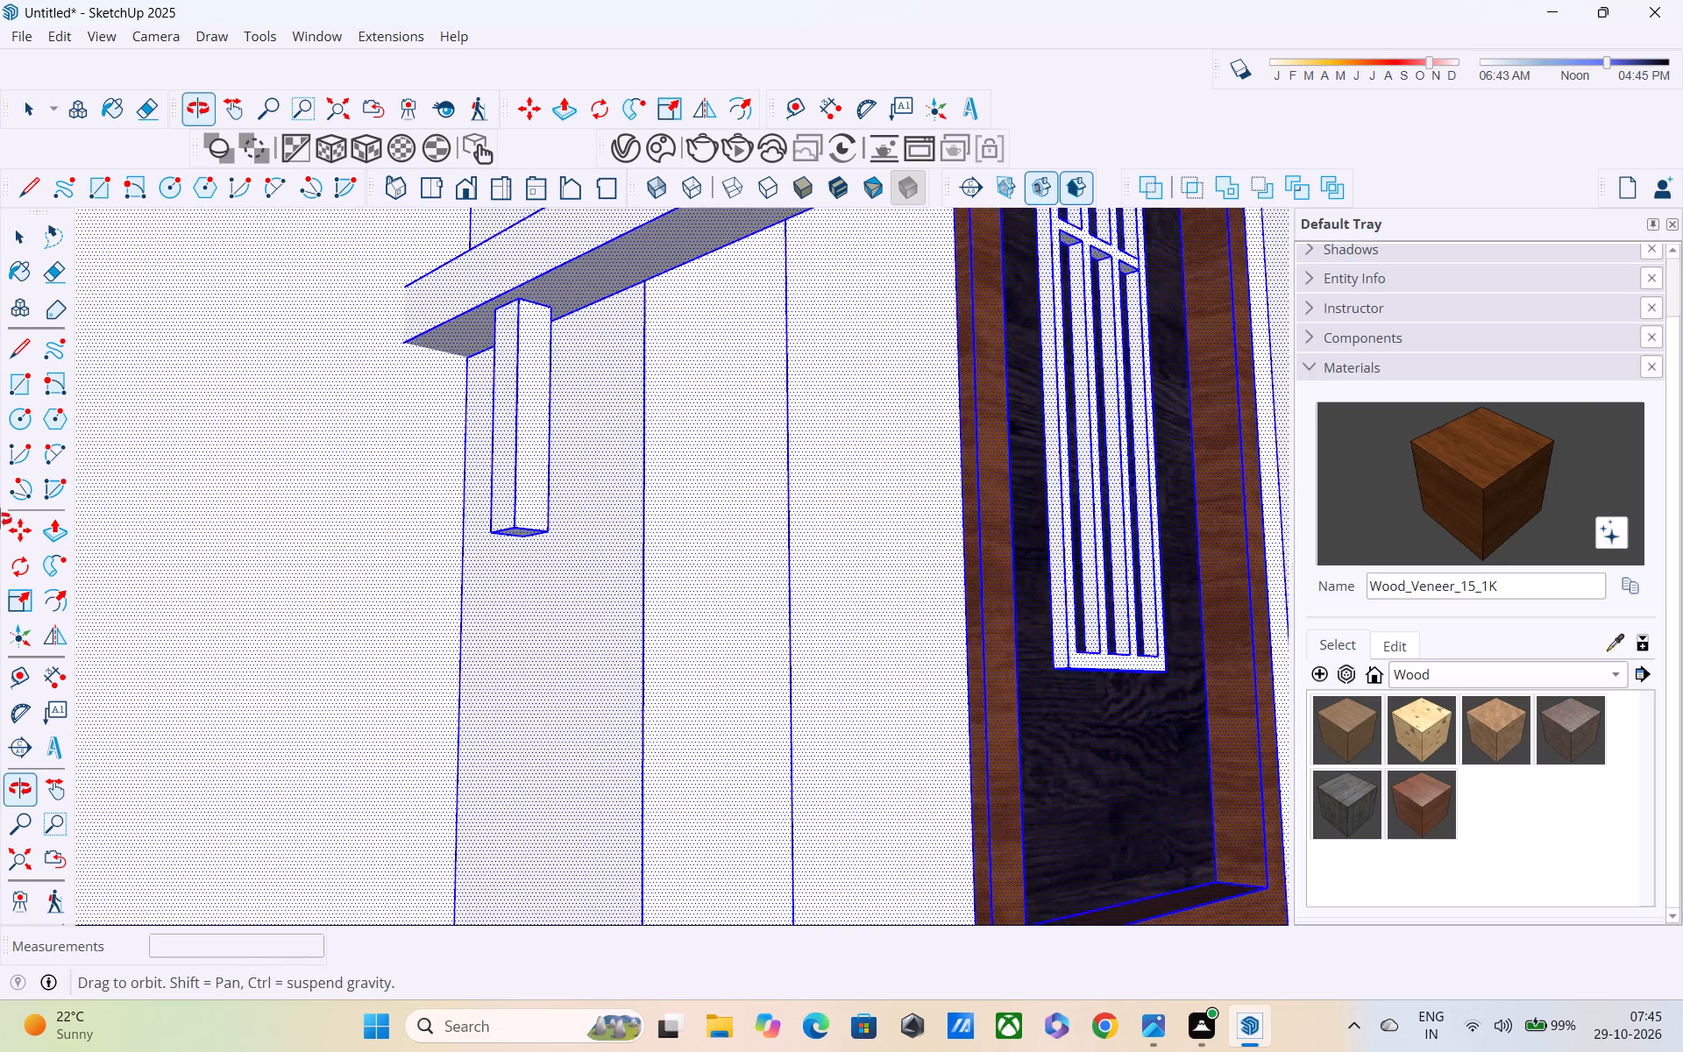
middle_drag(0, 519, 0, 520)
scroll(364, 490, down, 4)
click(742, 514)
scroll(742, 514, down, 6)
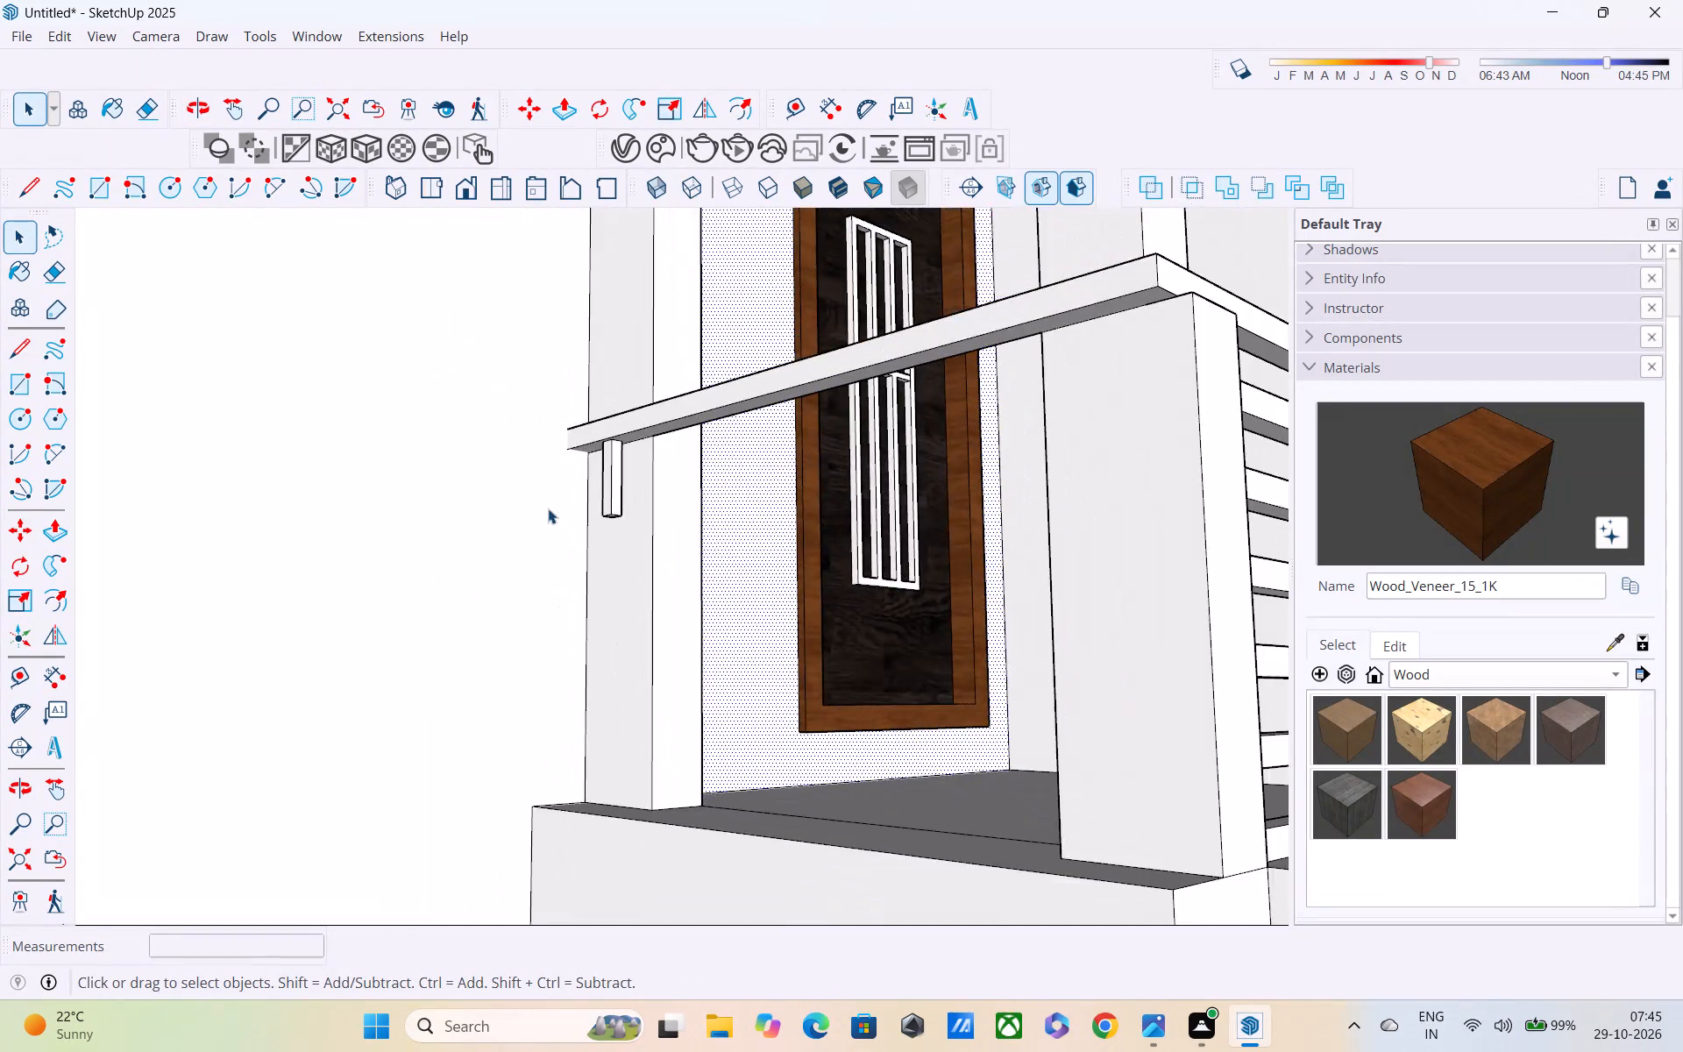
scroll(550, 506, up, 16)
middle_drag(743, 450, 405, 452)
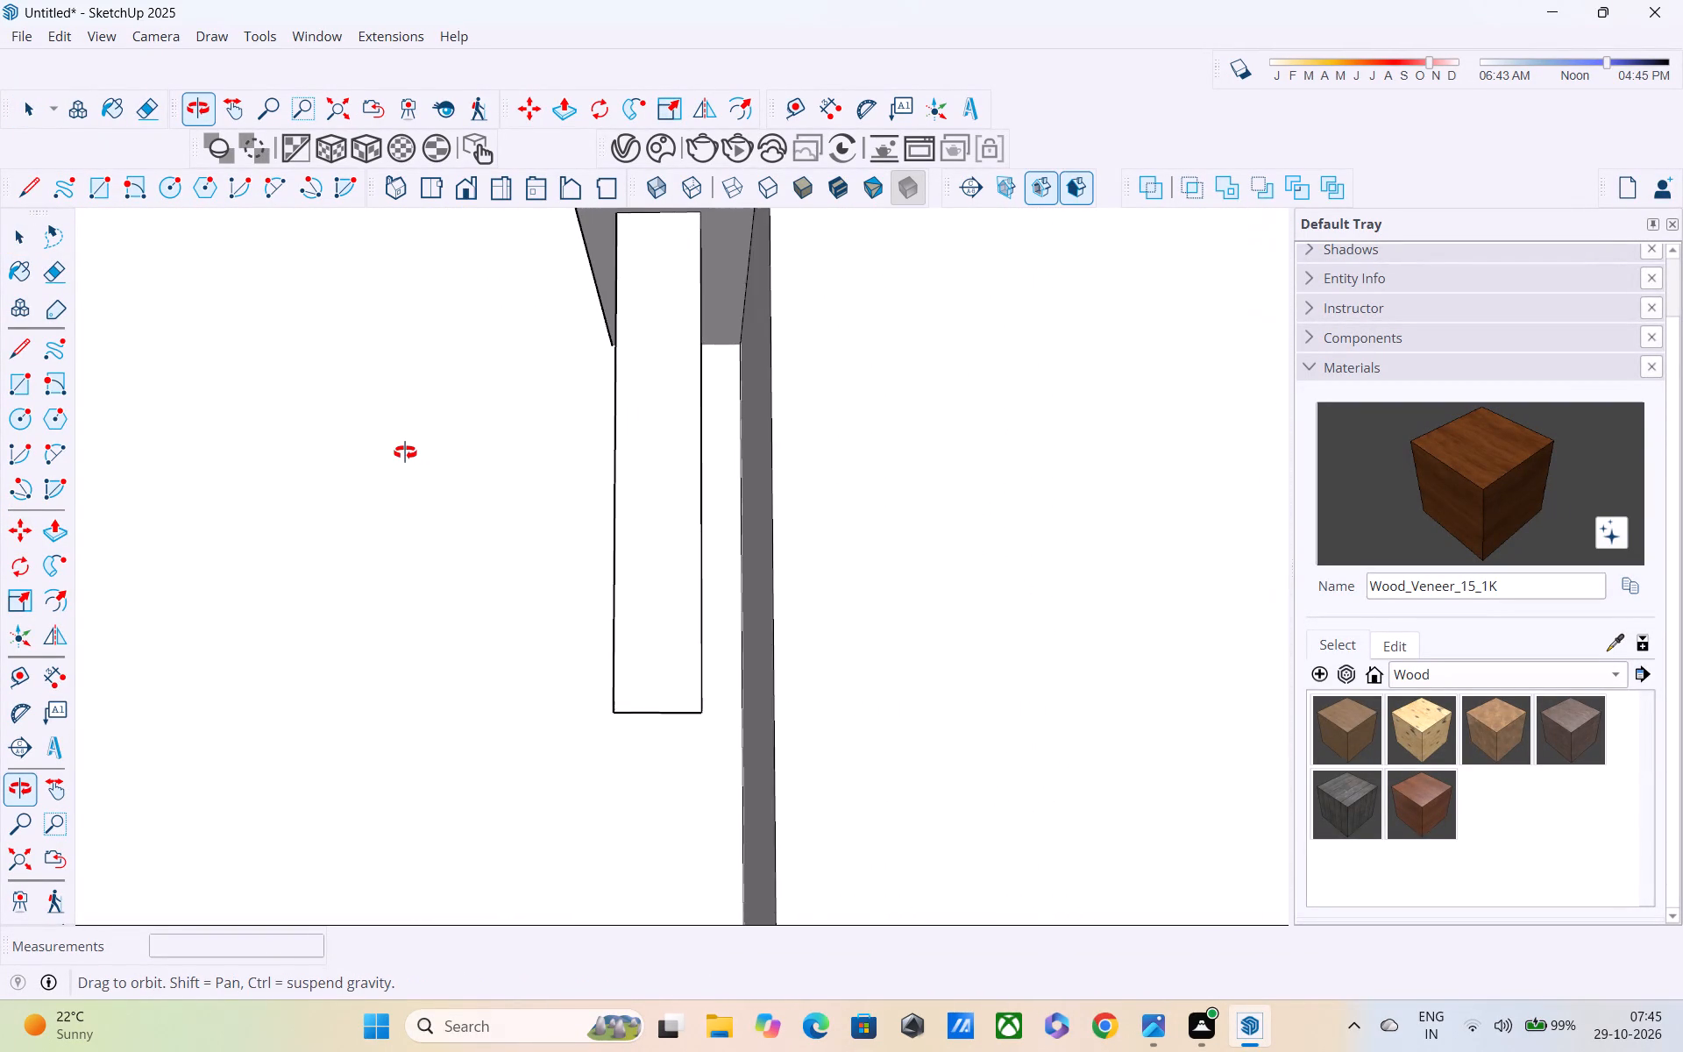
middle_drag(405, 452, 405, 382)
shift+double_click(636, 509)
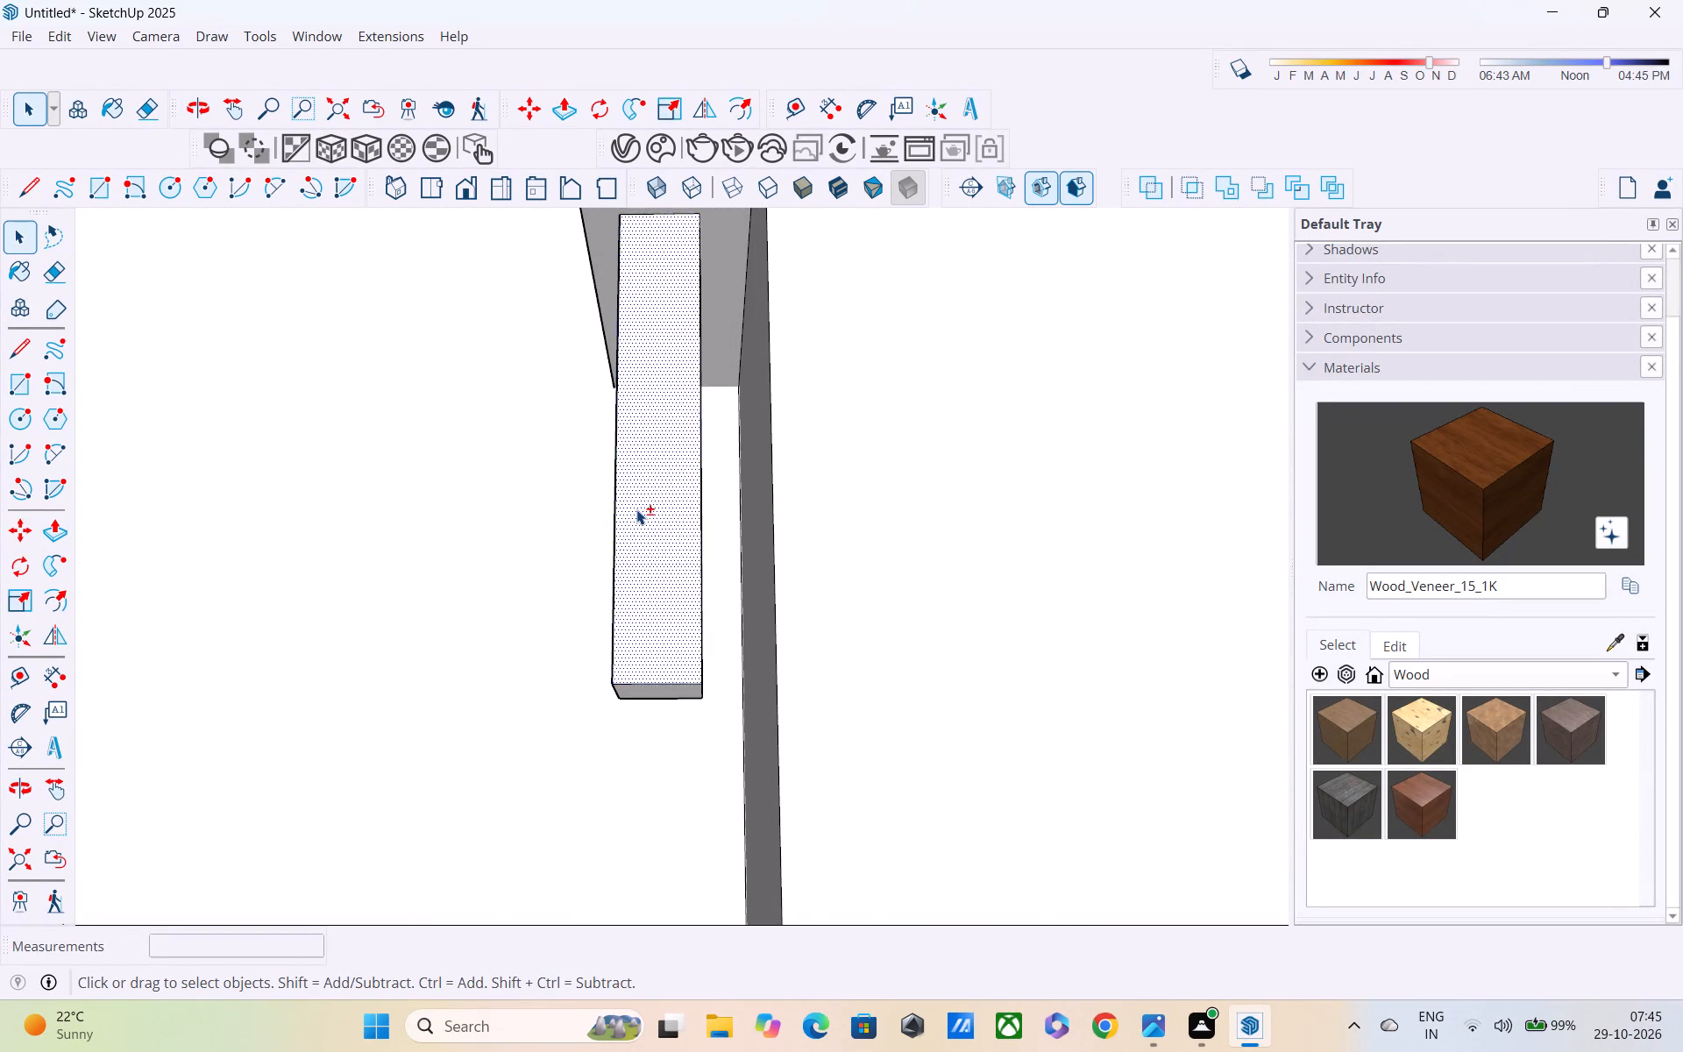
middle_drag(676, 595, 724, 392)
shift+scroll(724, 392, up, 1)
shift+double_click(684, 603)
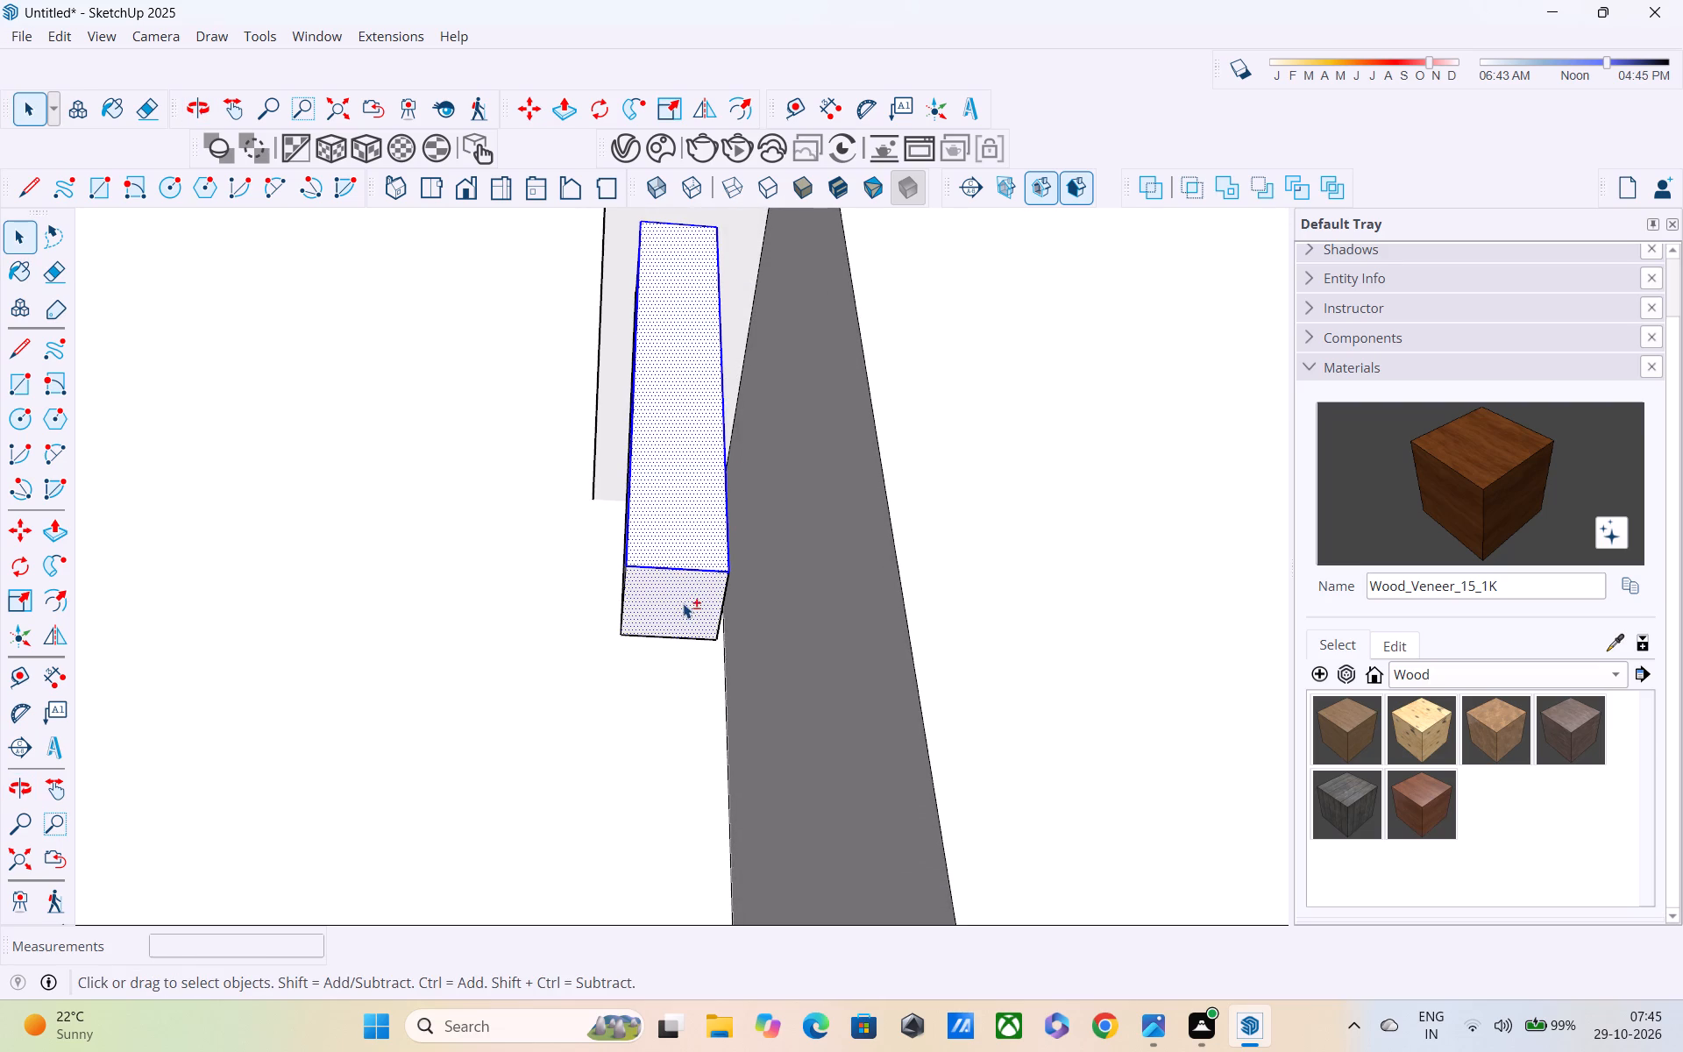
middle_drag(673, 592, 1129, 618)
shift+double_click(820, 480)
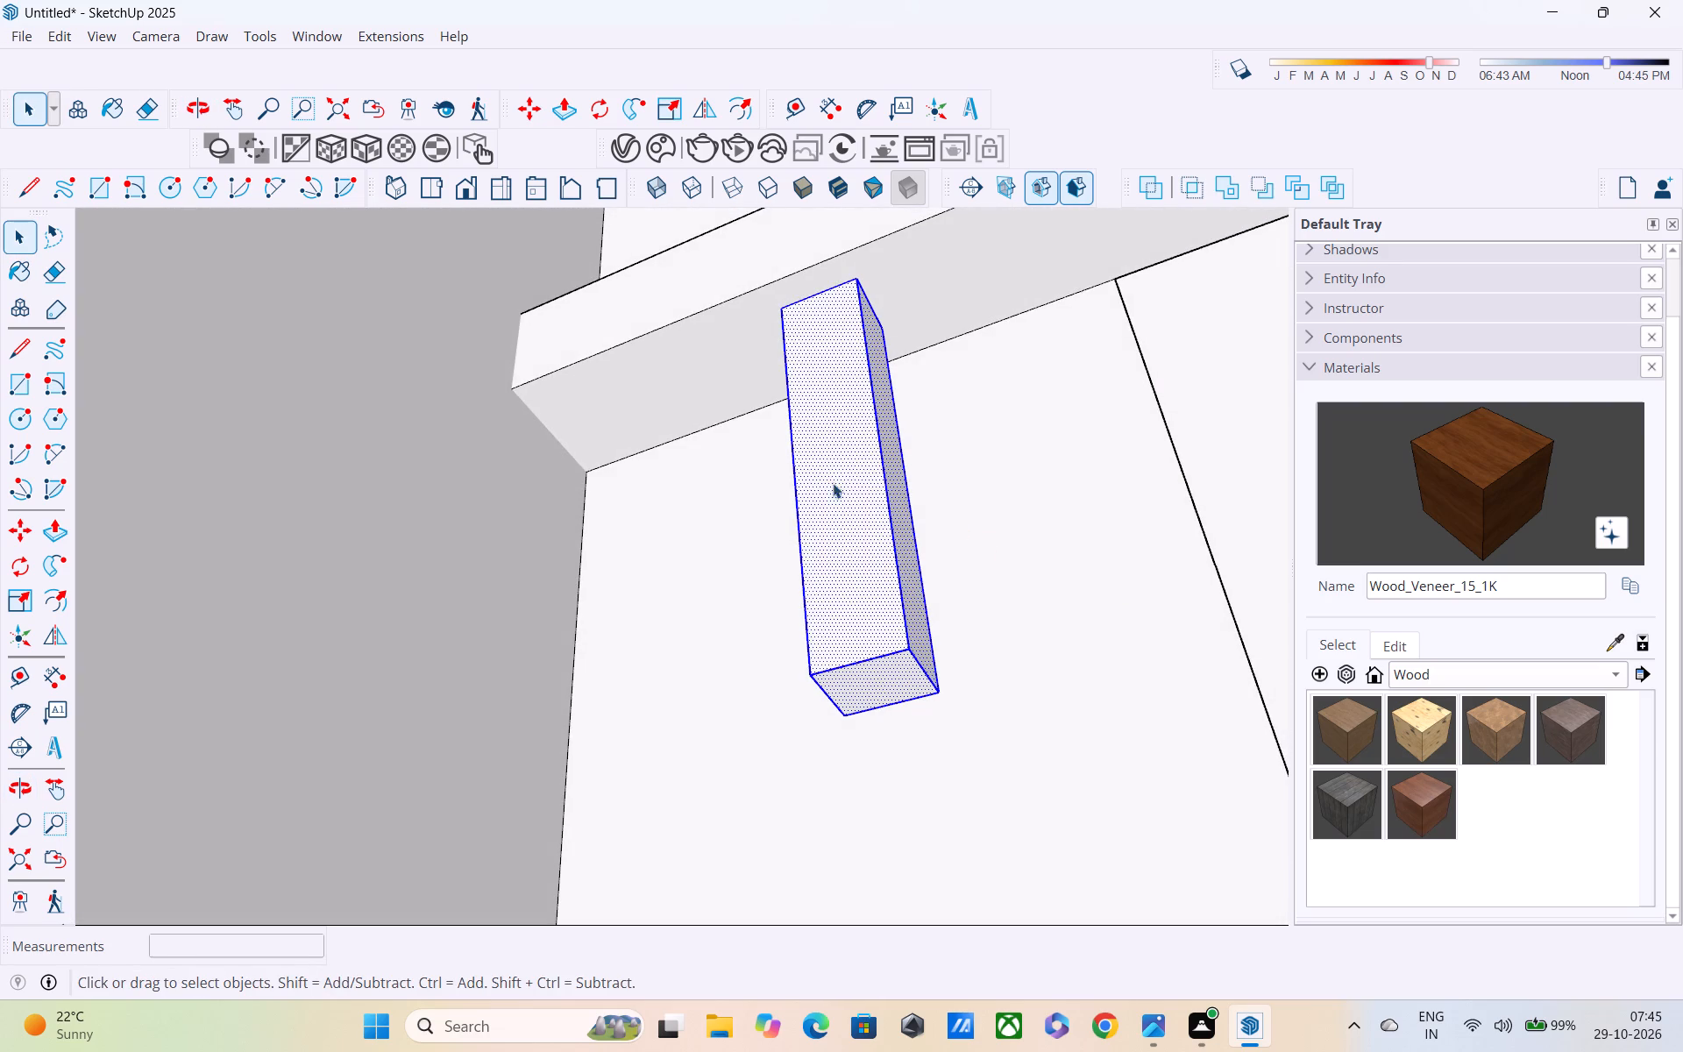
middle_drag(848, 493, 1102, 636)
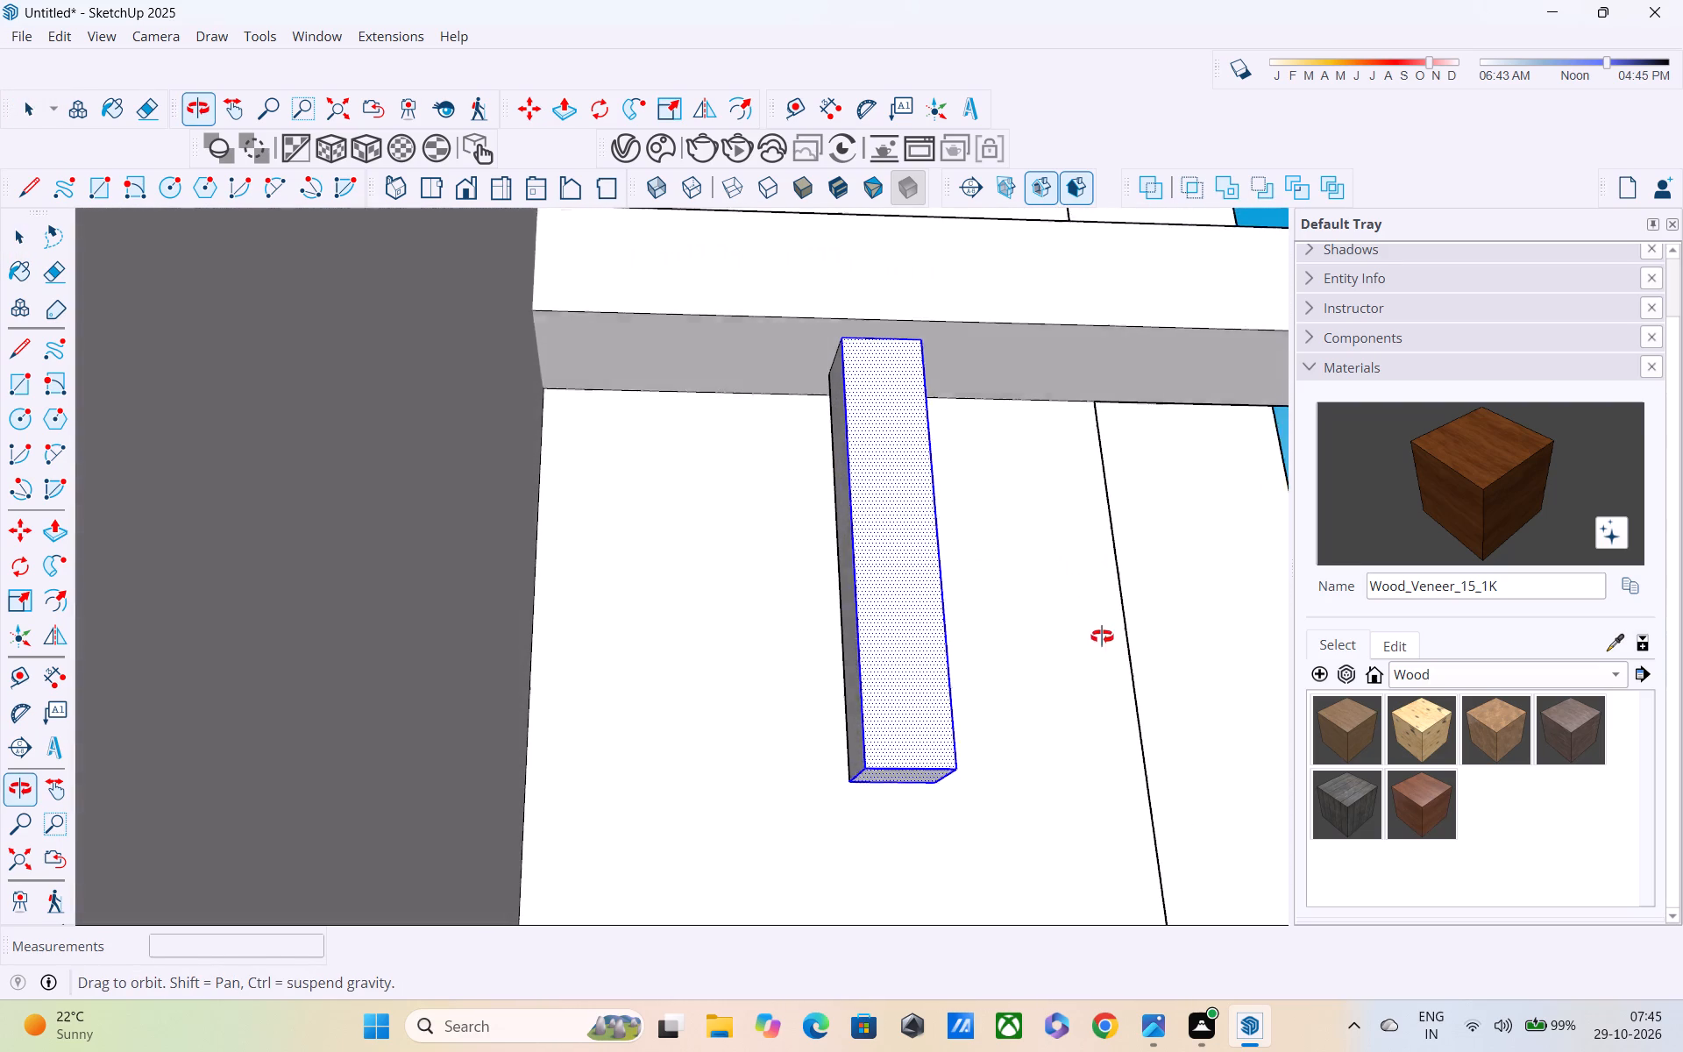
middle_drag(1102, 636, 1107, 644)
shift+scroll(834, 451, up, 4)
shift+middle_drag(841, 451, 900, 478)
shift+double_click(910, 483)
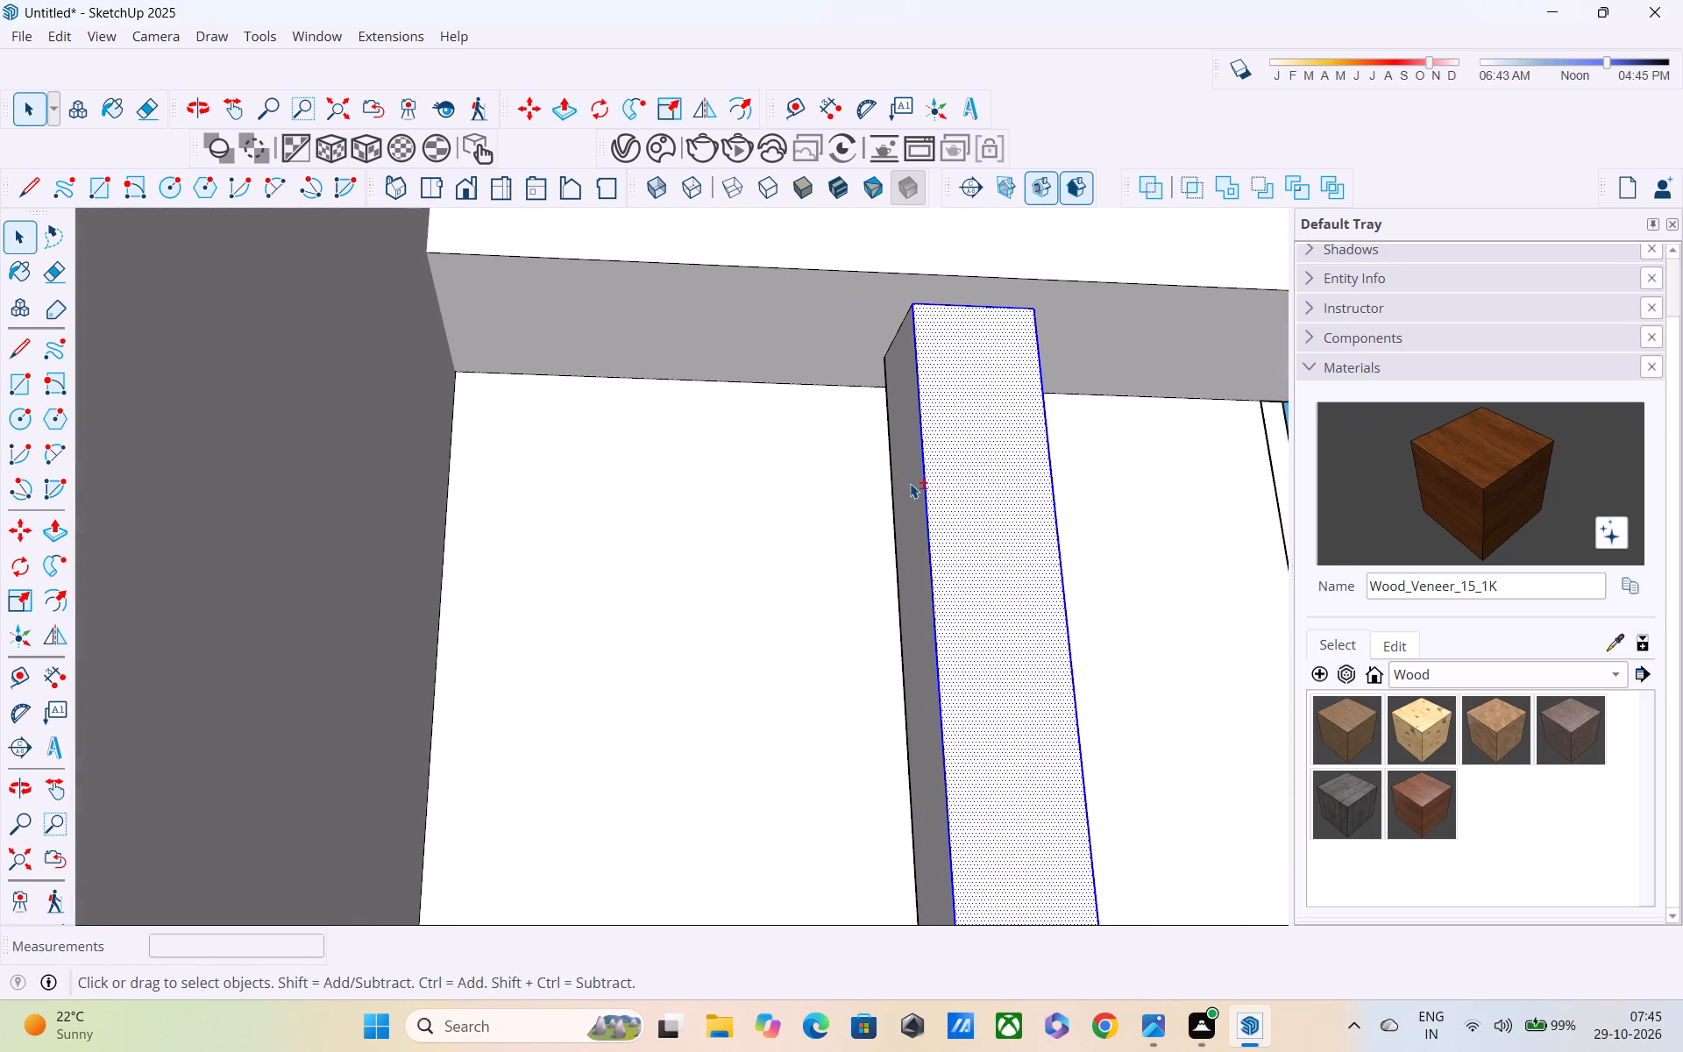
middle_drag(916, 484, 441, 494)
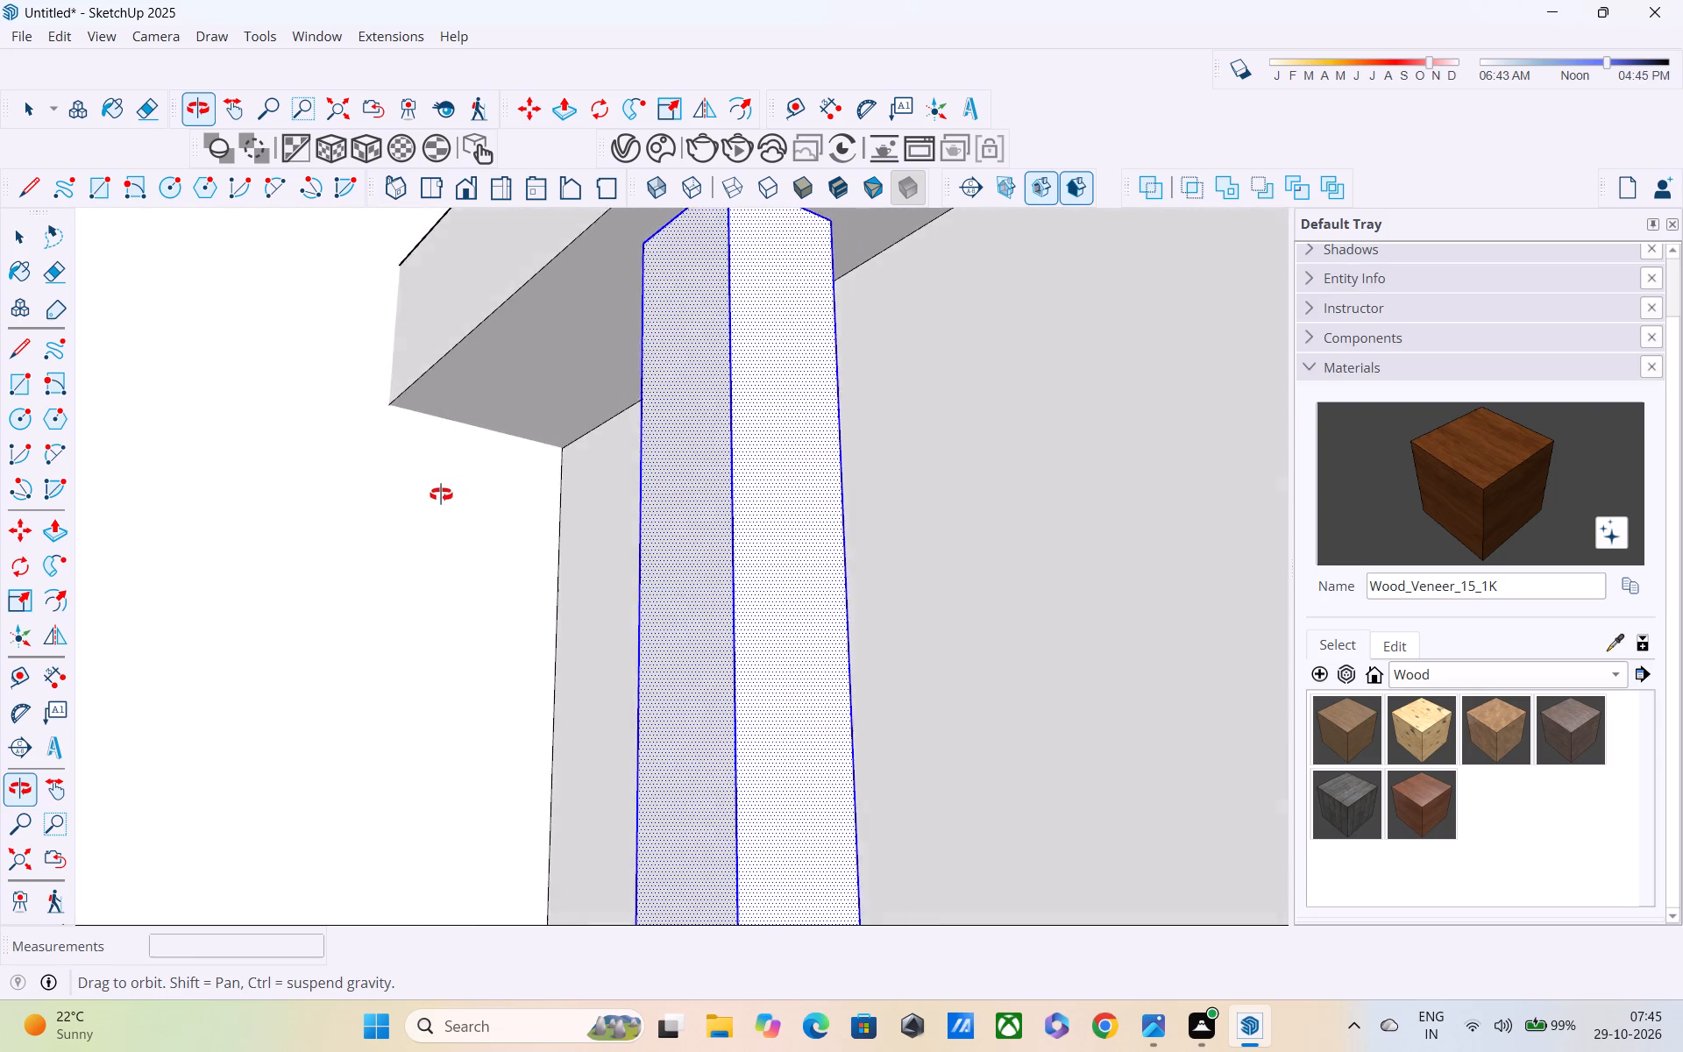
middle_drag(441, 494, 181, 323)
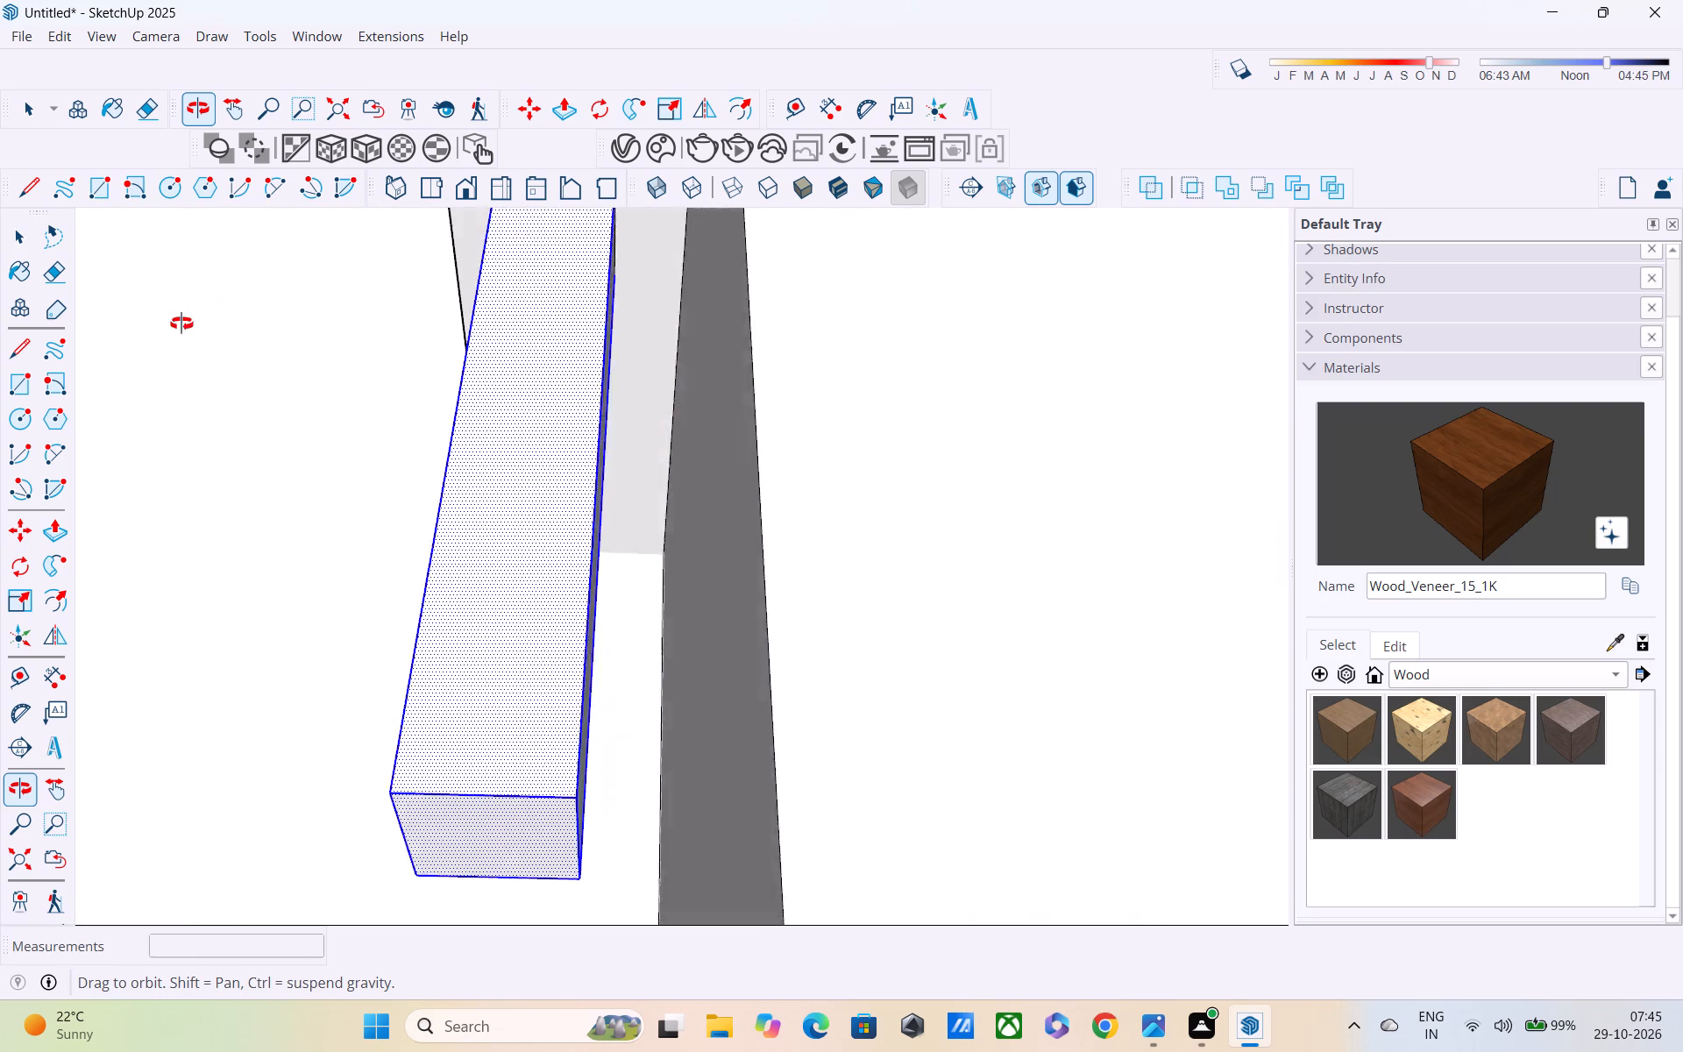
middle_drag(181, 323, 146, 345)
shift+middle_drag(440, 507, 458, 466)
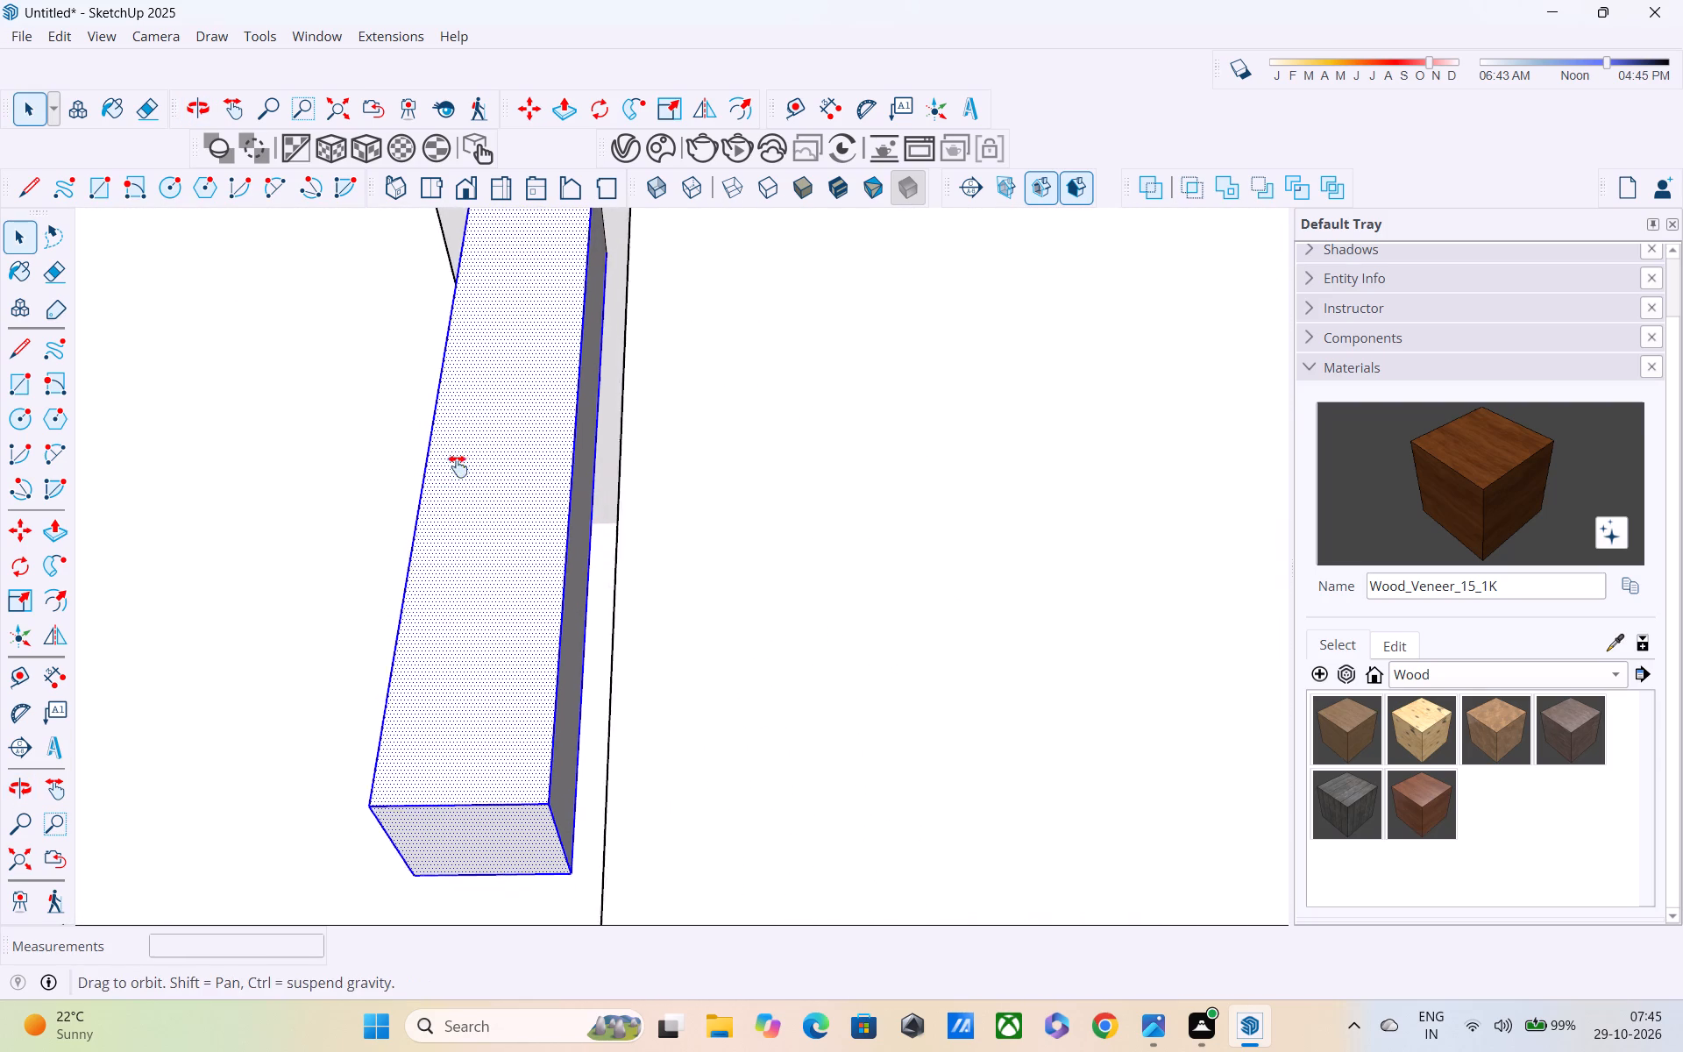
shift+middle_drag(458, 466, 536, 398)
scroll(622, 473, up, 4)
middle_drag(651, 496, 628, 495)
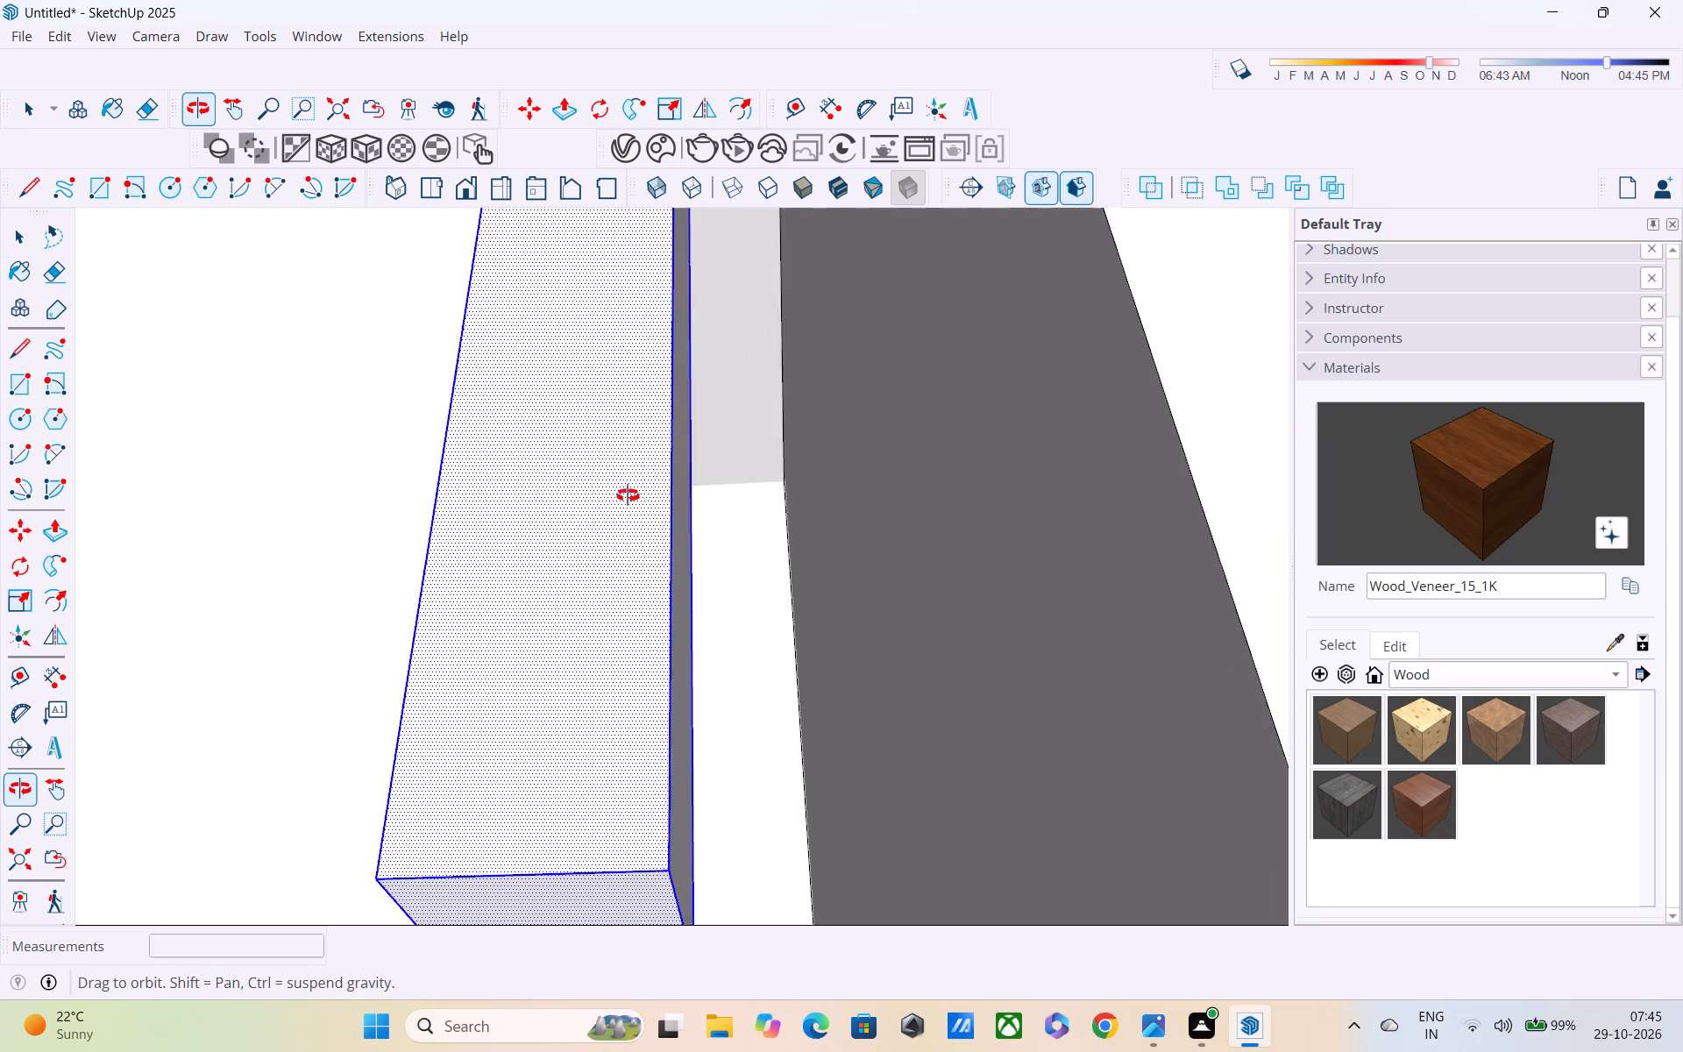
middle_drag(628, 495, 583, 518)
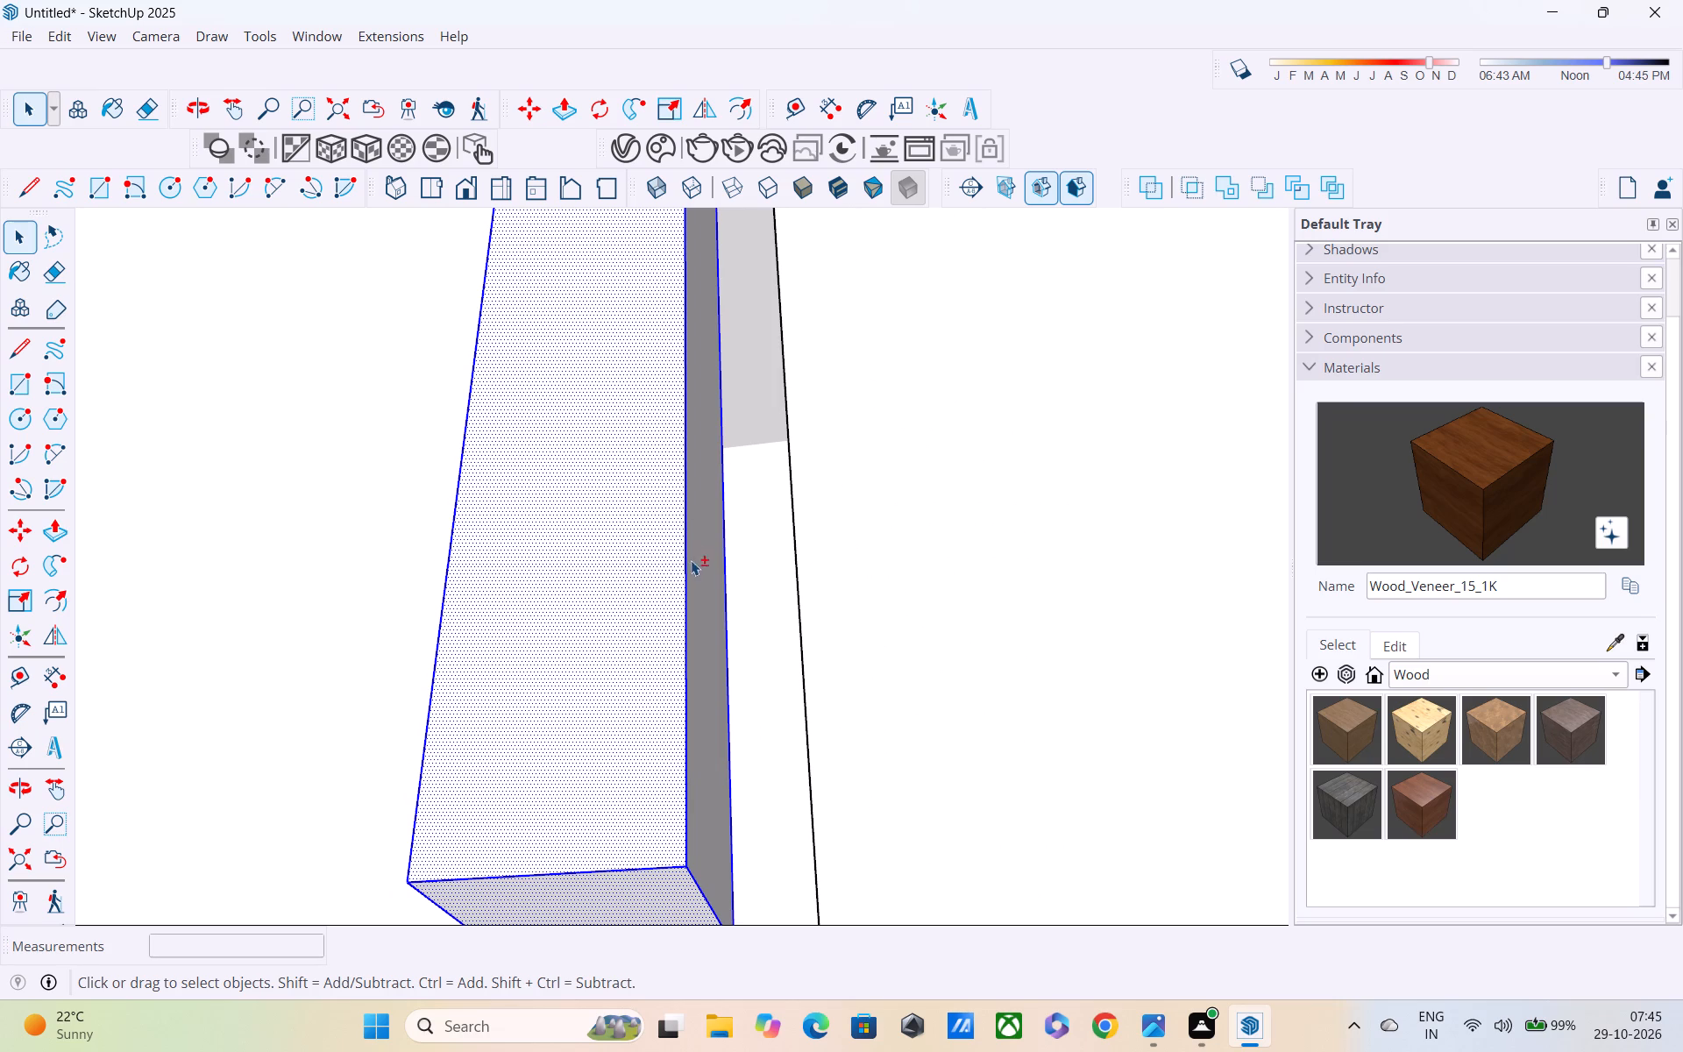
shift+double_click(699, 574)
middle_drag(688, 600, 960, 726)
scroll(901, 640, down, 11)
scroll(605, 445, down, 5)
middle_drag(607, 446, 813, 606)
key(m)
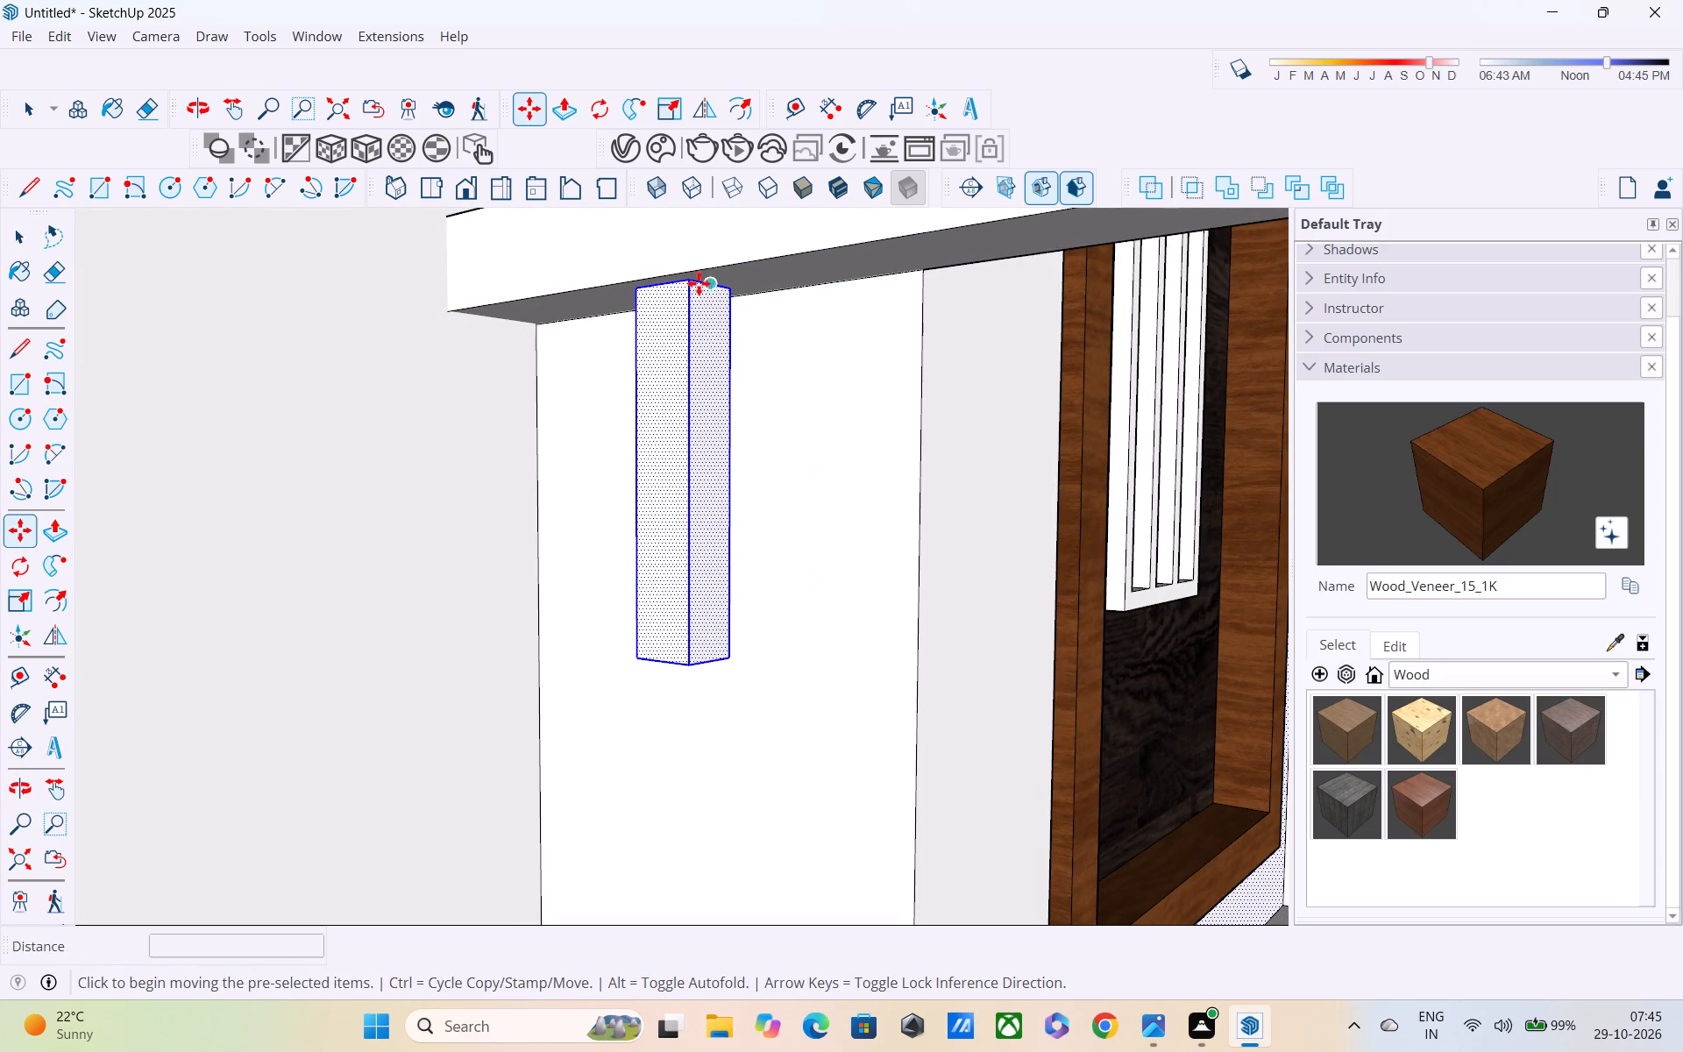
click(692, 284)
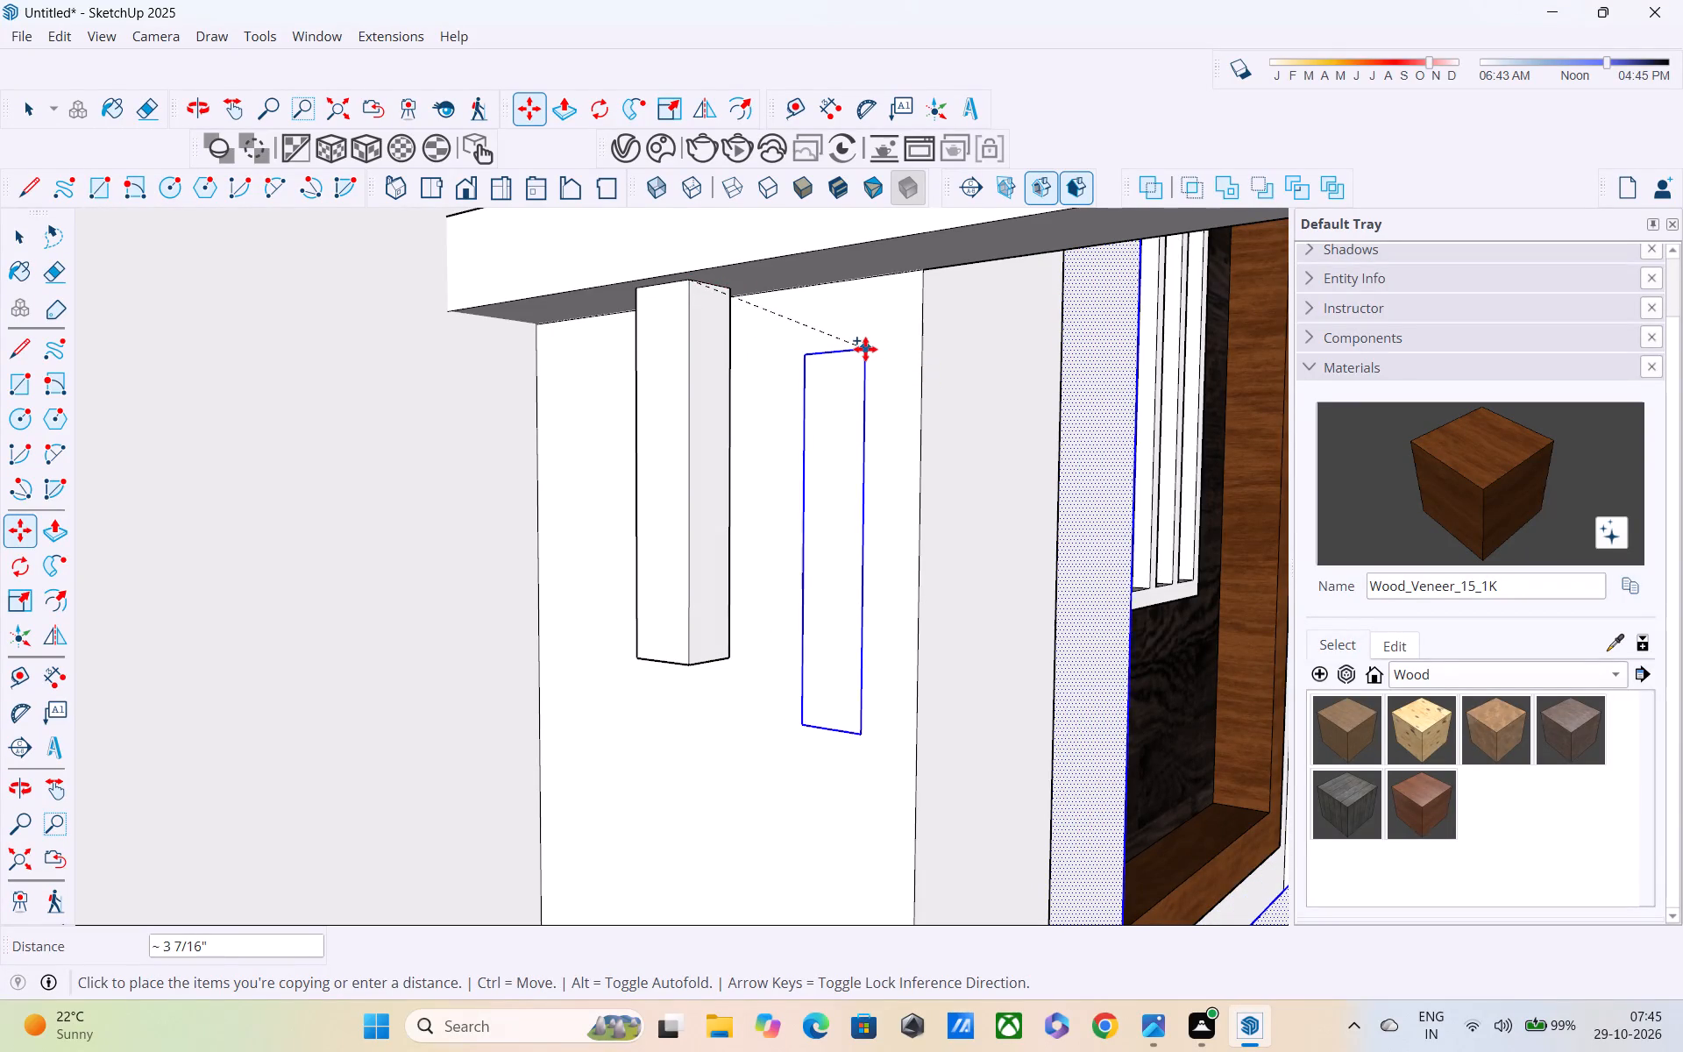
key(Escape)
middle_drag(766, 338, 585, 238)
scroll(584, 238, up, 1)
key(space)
Copy all faces and edges of the short vertical bar about 3' 4" along the rail's underside, beside the corner pillar.
scroll(624, 469, up, 4)
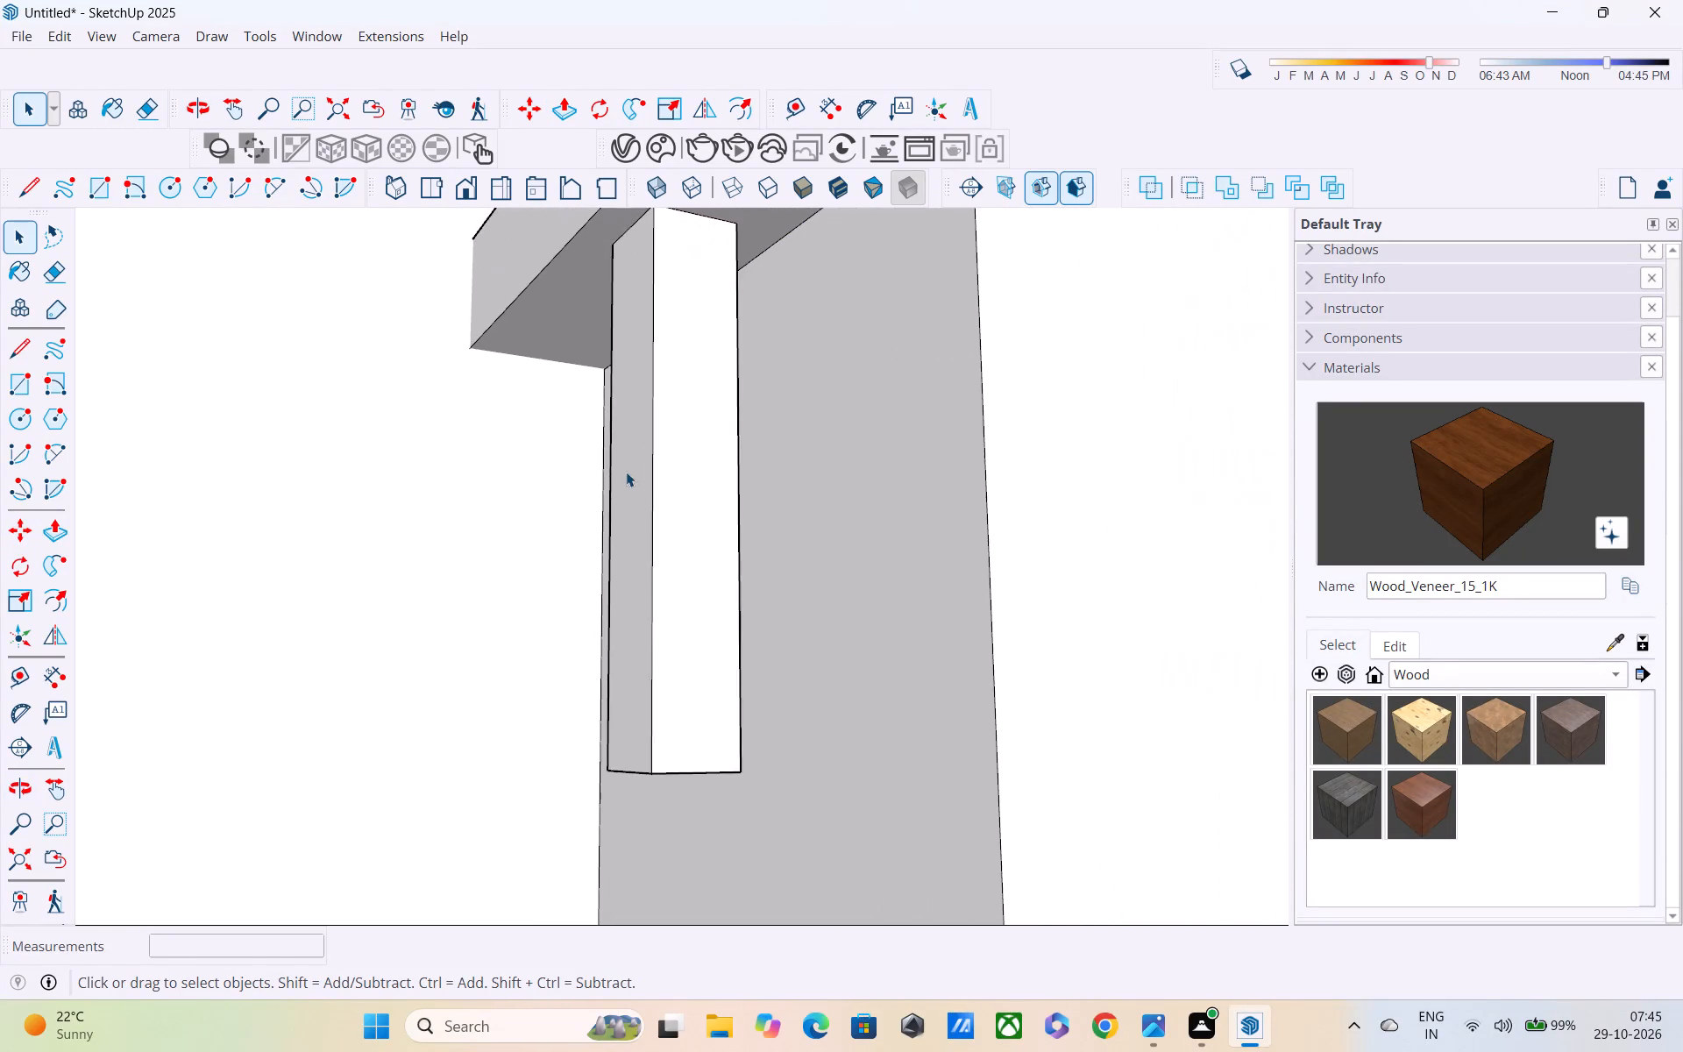
shift+double_click(686, 491)
scroll(689, 494, up, 1)
middle_drag(689, 494, 654, 496)
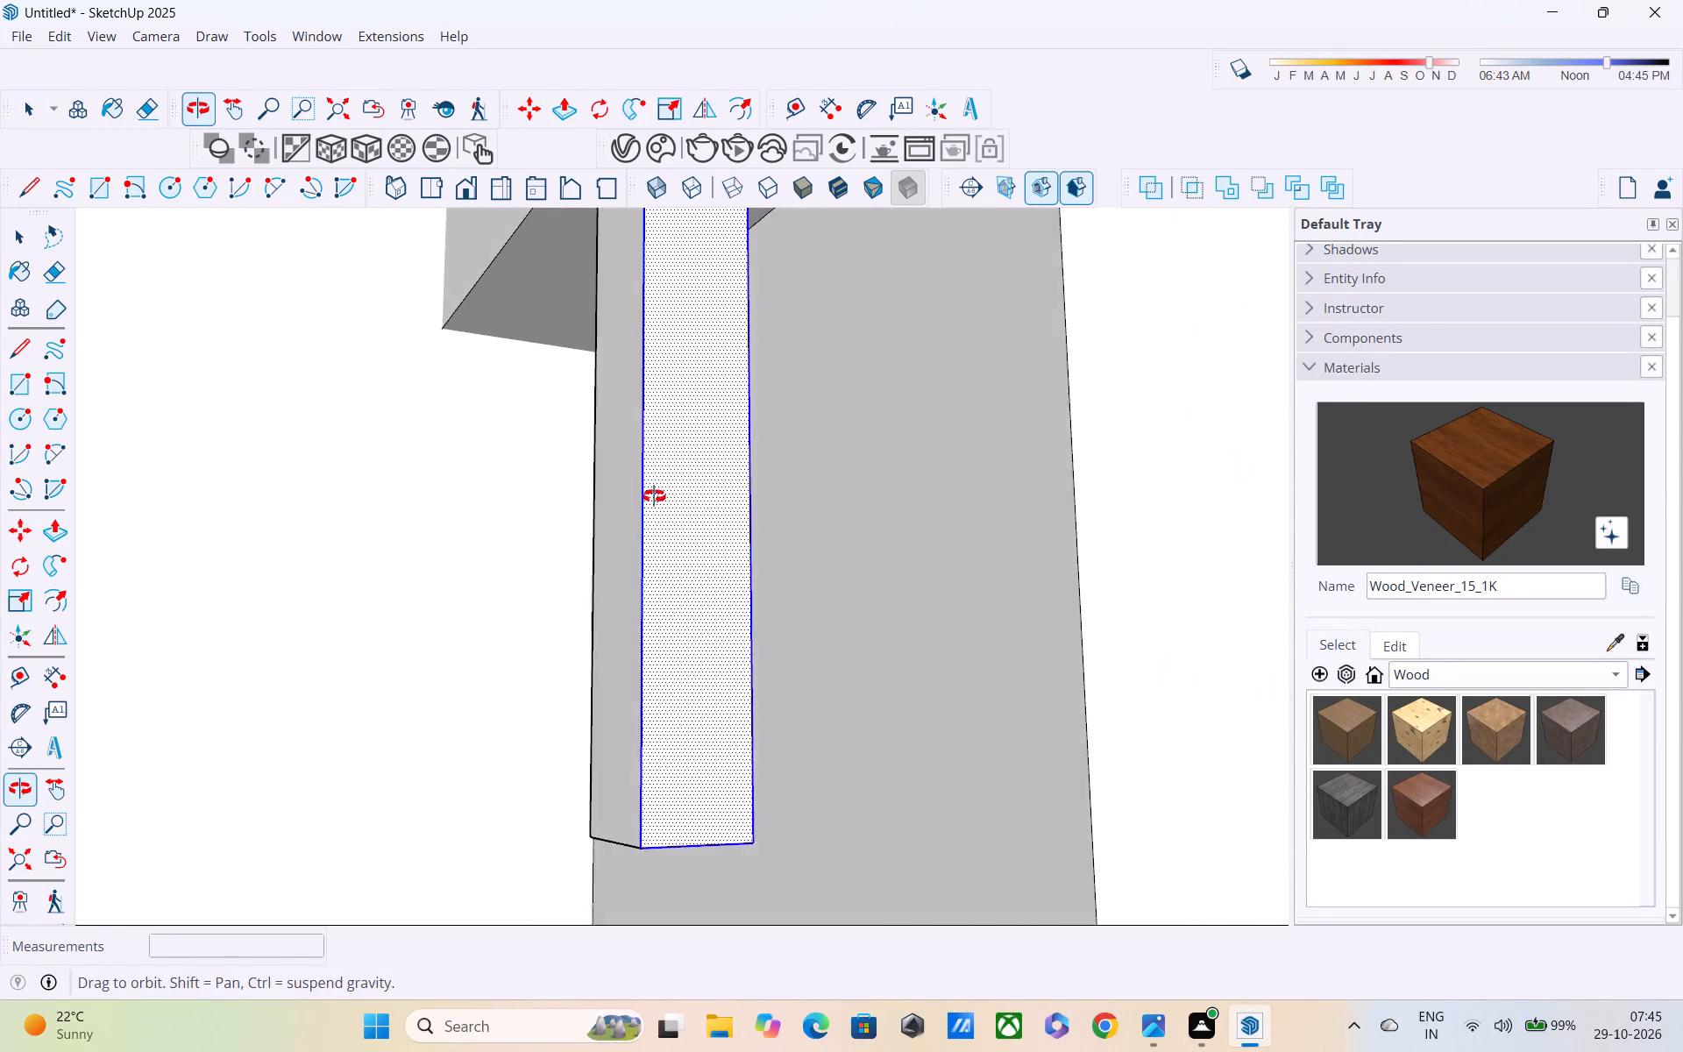
middle_drag(654, 496, 473, 545)
scroll(493, 537, up, 8)
middle_drag(619, 544, 572, 552)
shift+scroll(598, 542, up, 5)
shift+double_click(637, 500)
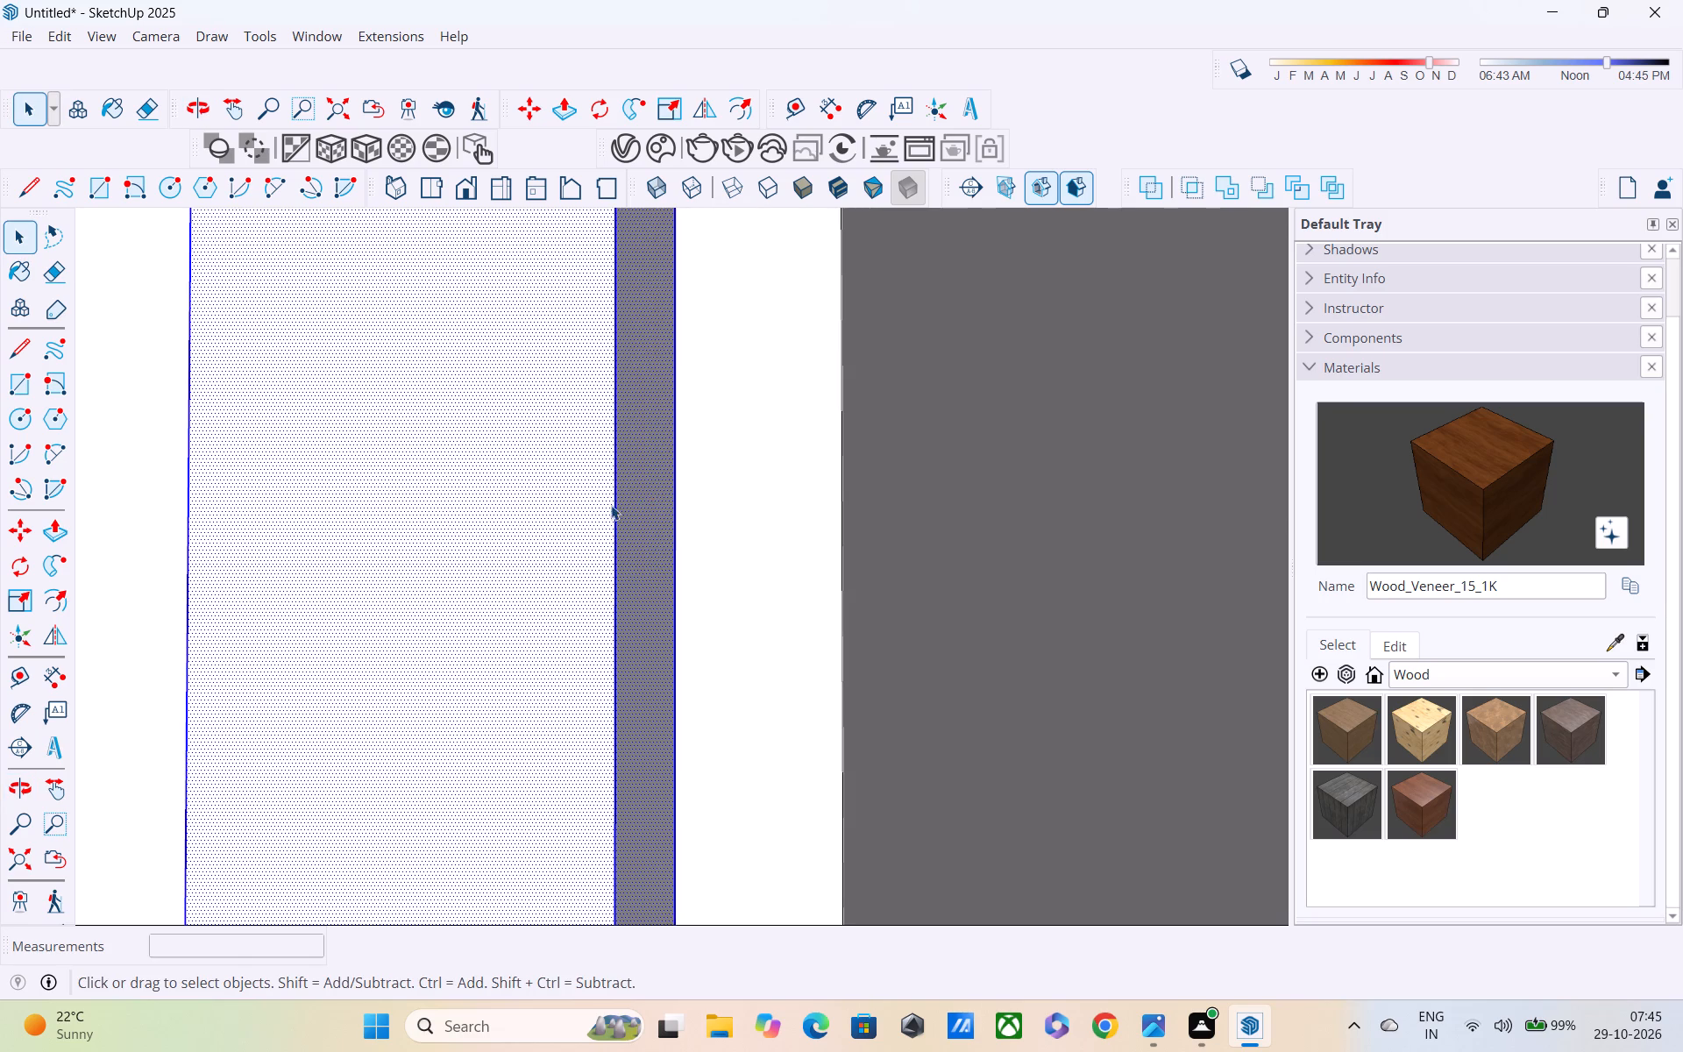
scroll(539, 515, down, 2)
middle_drag(558, 527, 877, 547)
shift+scroll(878, 546, up, 1)
scroll(715, 507, down, 14)
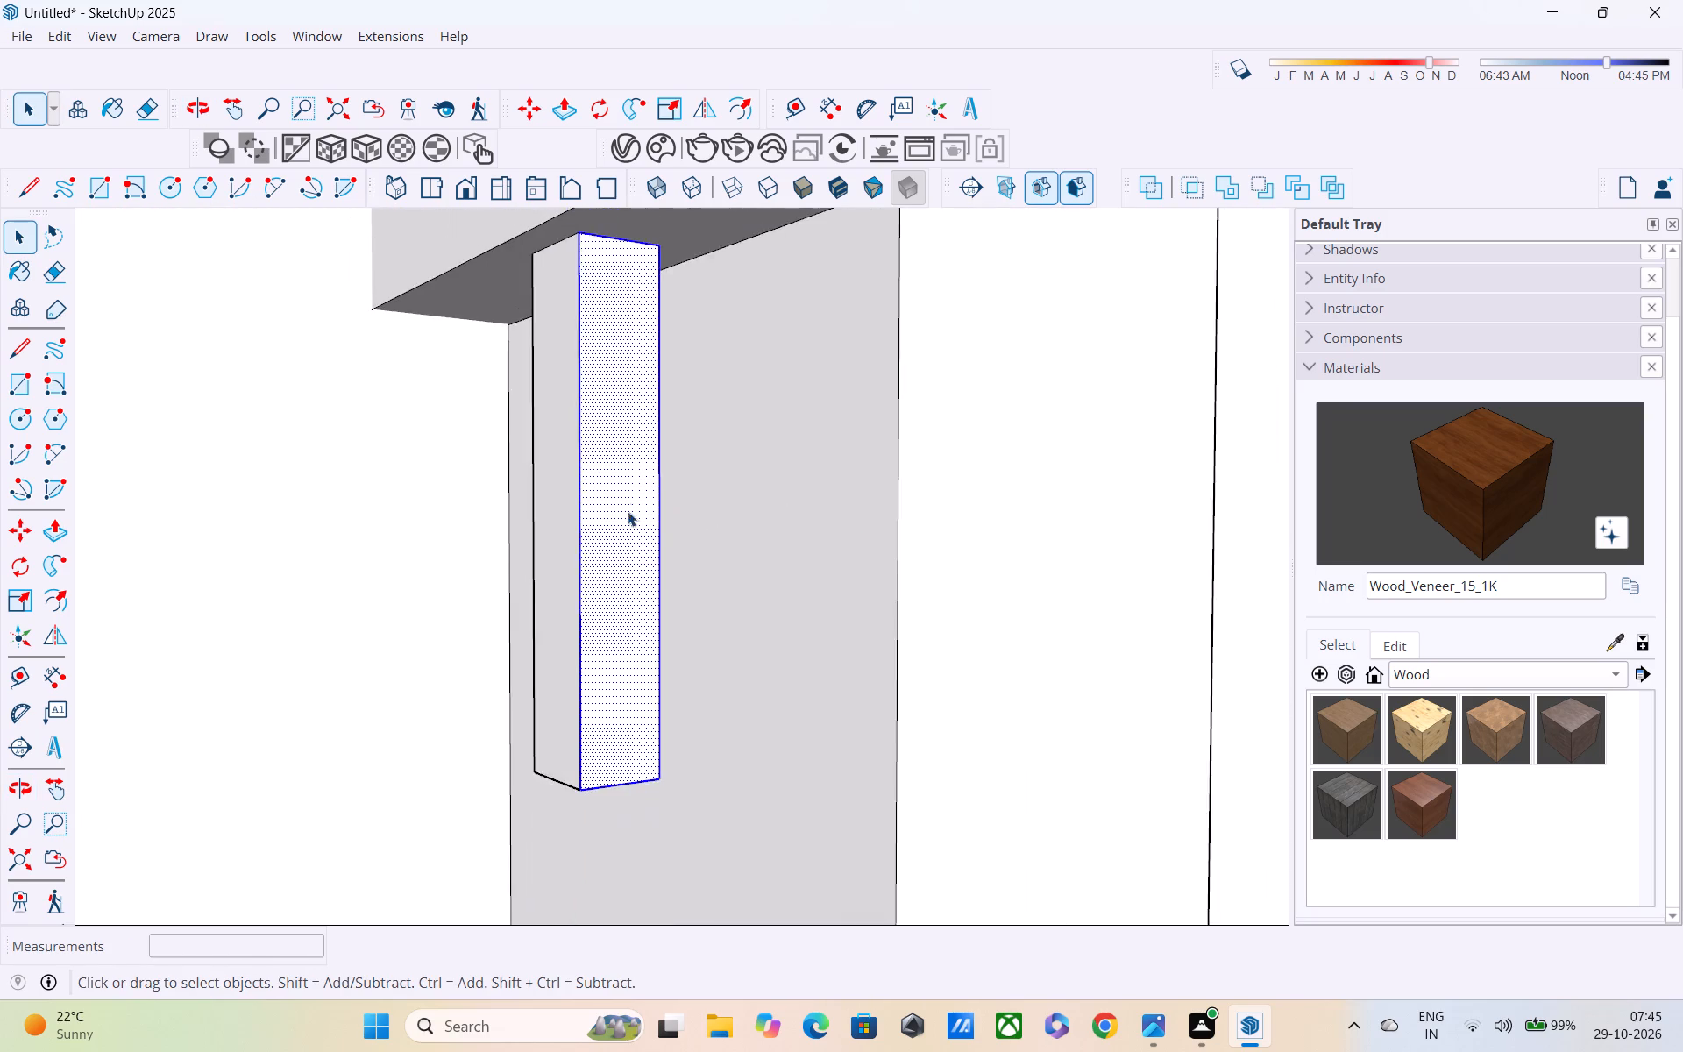
middle_drag(628, 522, 916, 485)
shift+double_click(656, 533)
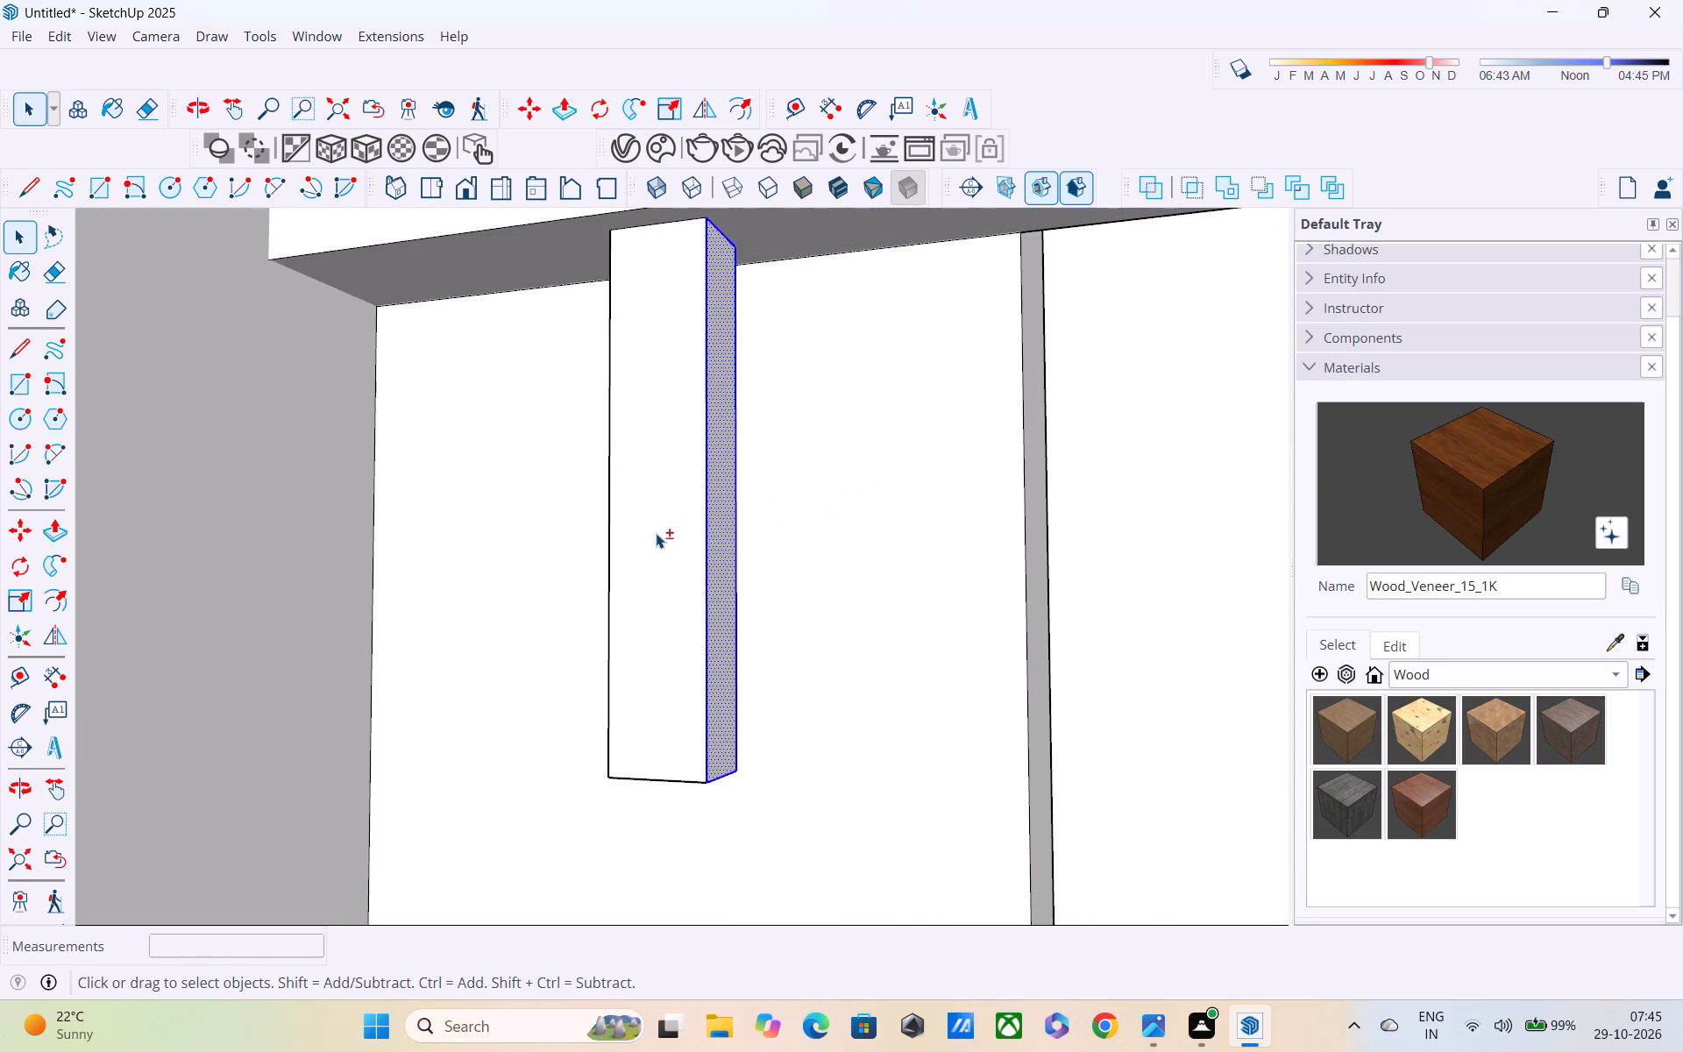
middle_drag(671, 539, 914, 505)
scroll(664, 520, up, 5)
middle_drag(665, 520, 864, 539)
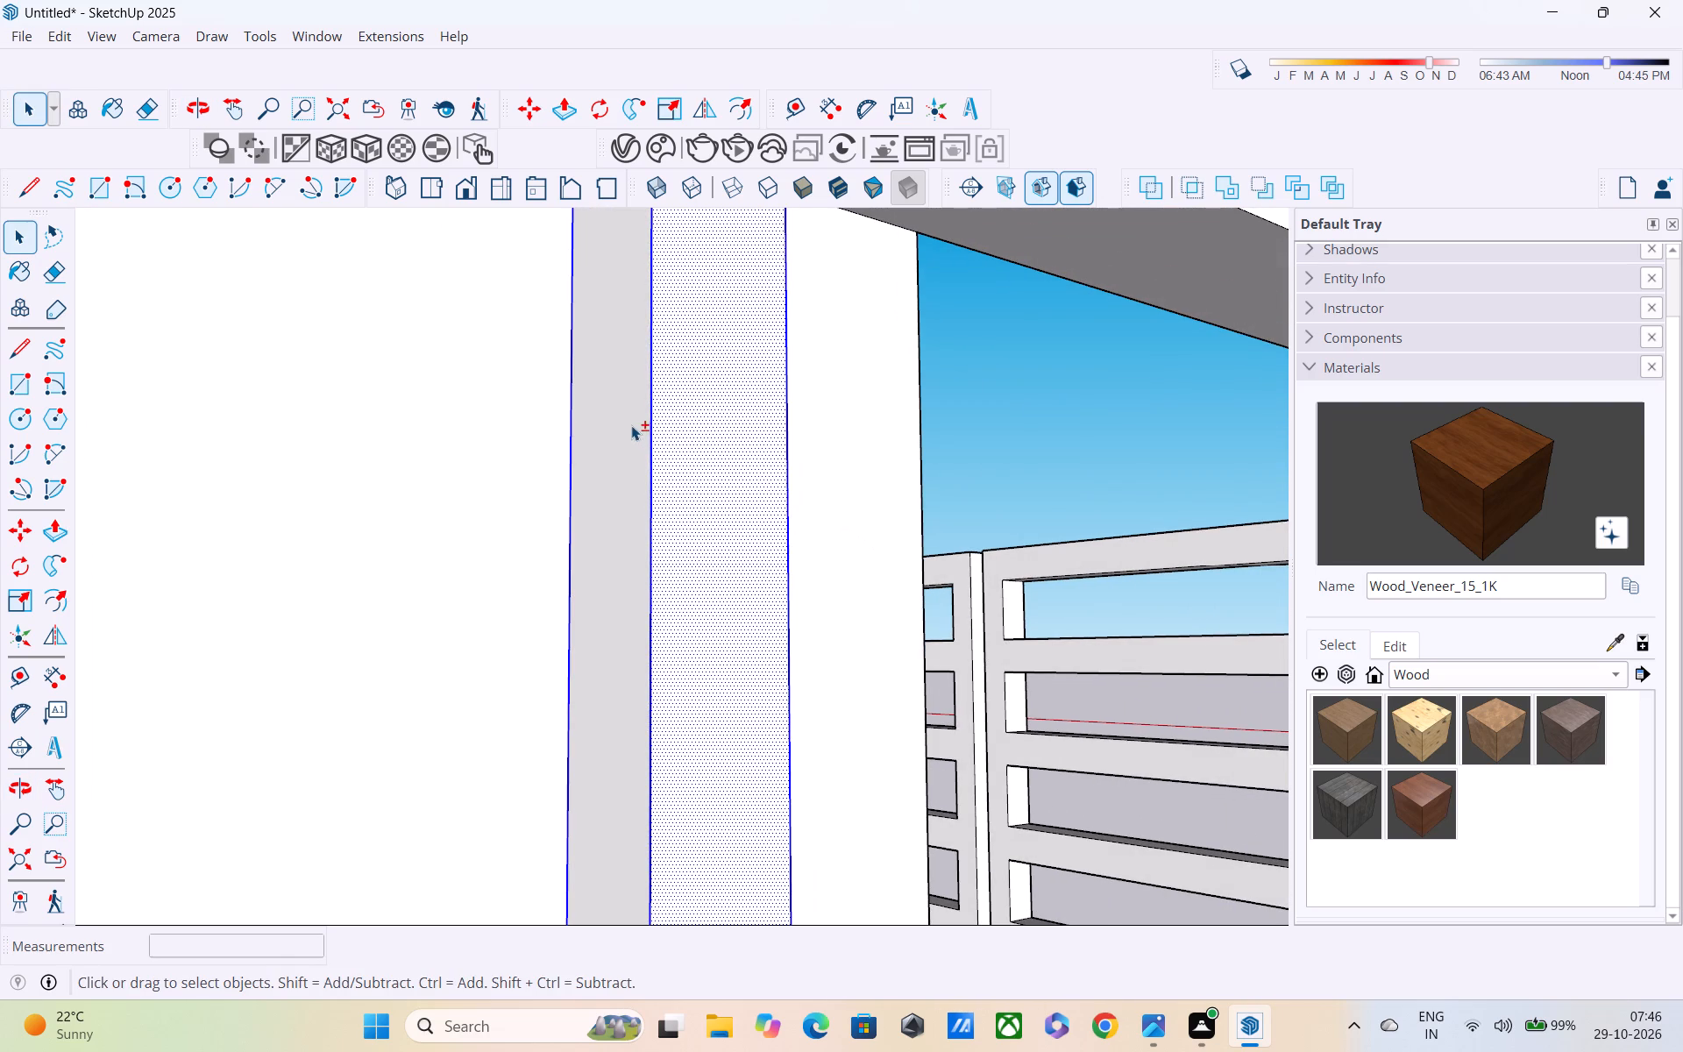
shift+double_click(630, 423)
middle_drag(659, 498, 637, 102)
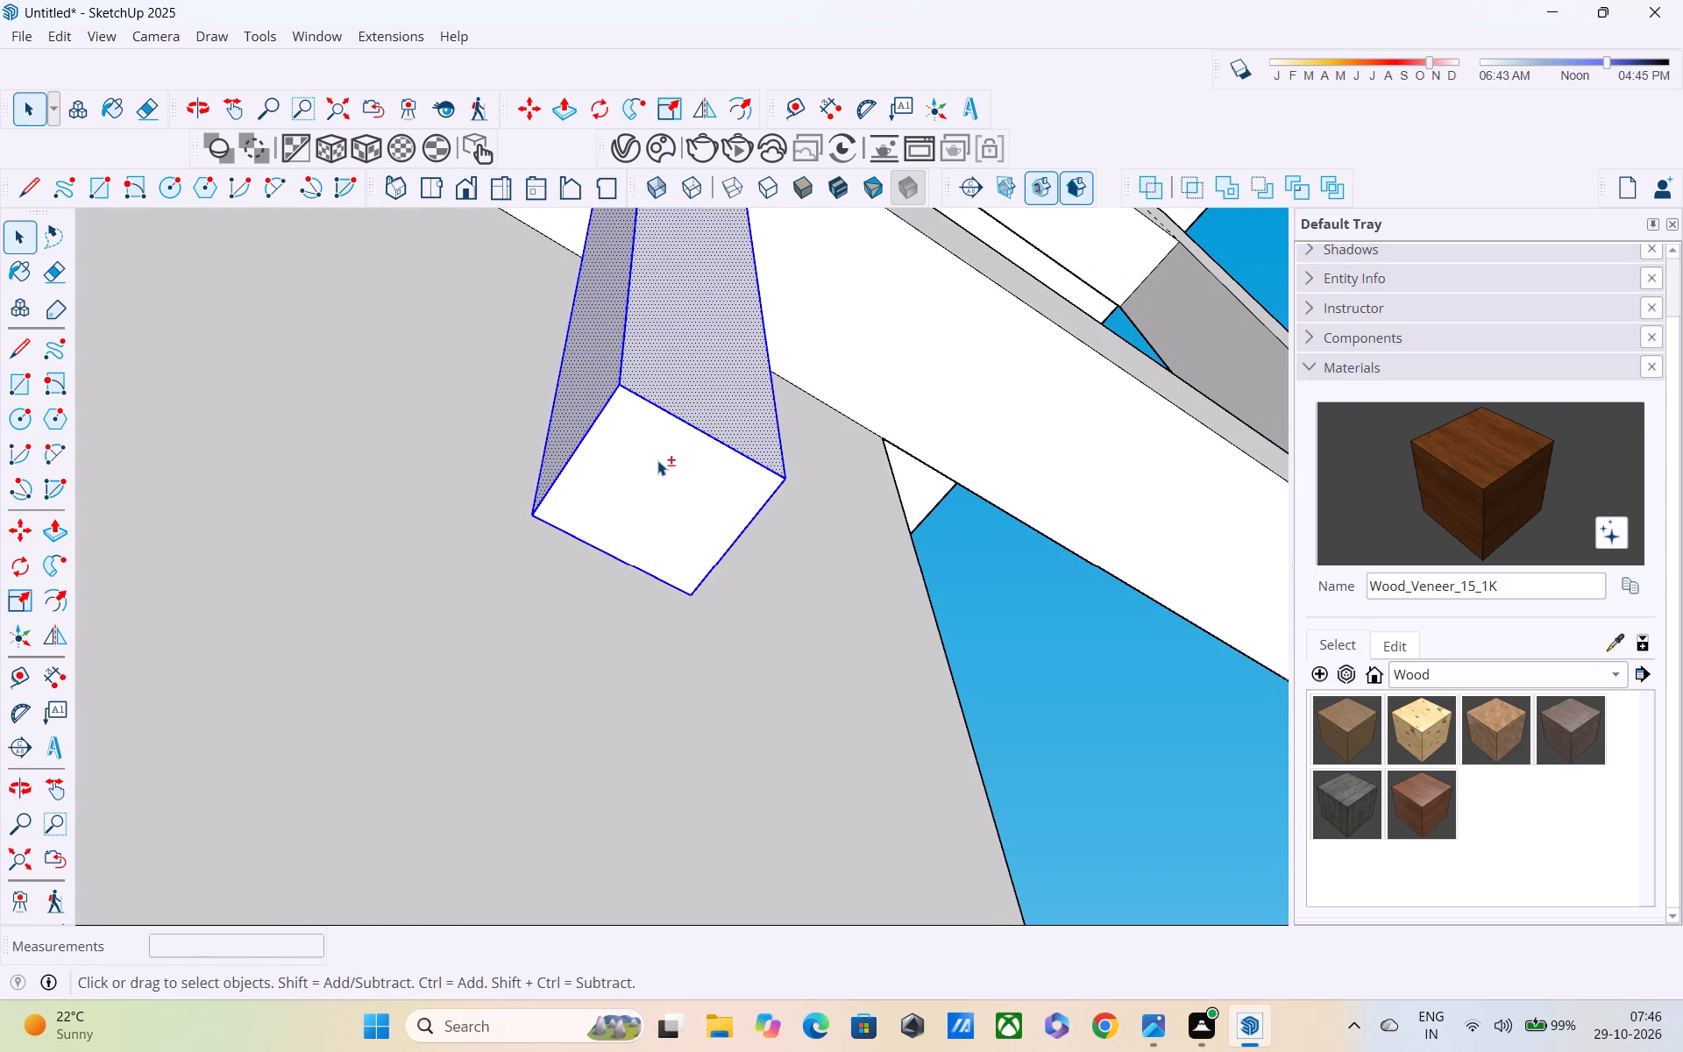
shift+double_click(657, 460)
middle_drag(672, 458, 419, 848)
scroll(506, 499, down, 7)
scroll(544, 433, down, 4)
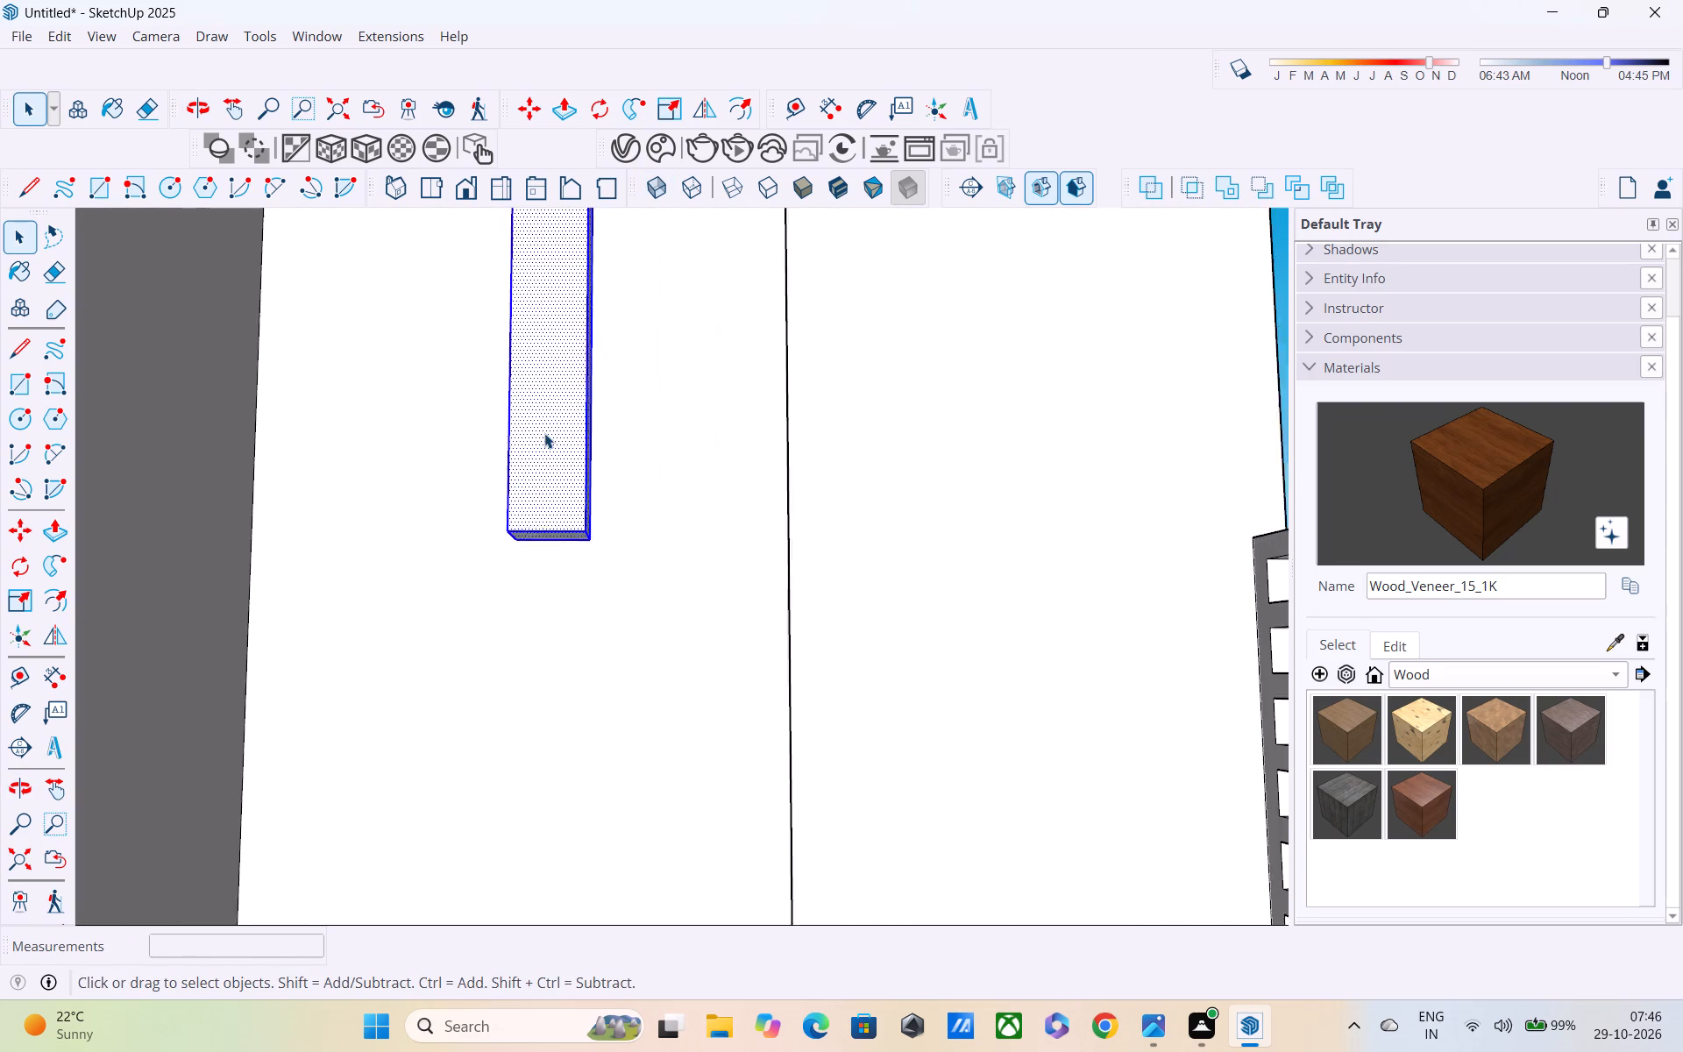
scroll(546, 433, down, 2)
shift+middle_drag(547, 434, 557, 608)
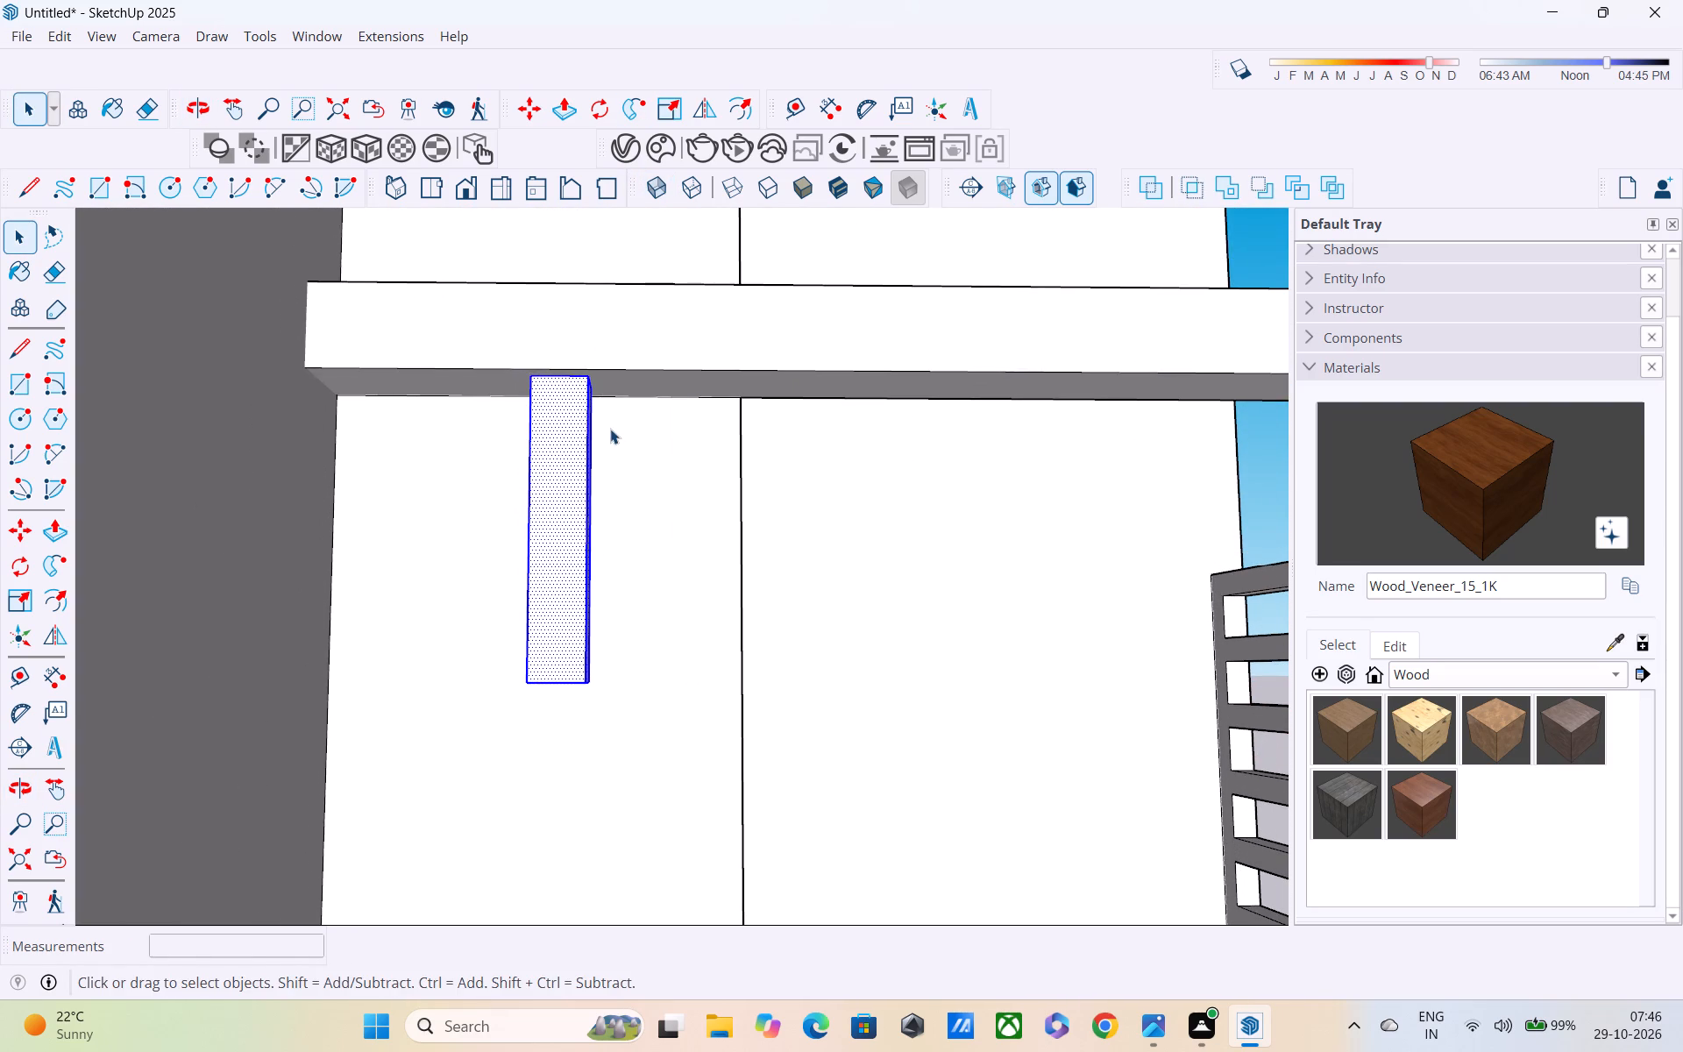
key(m)
scroll(604, 382, up, 3)
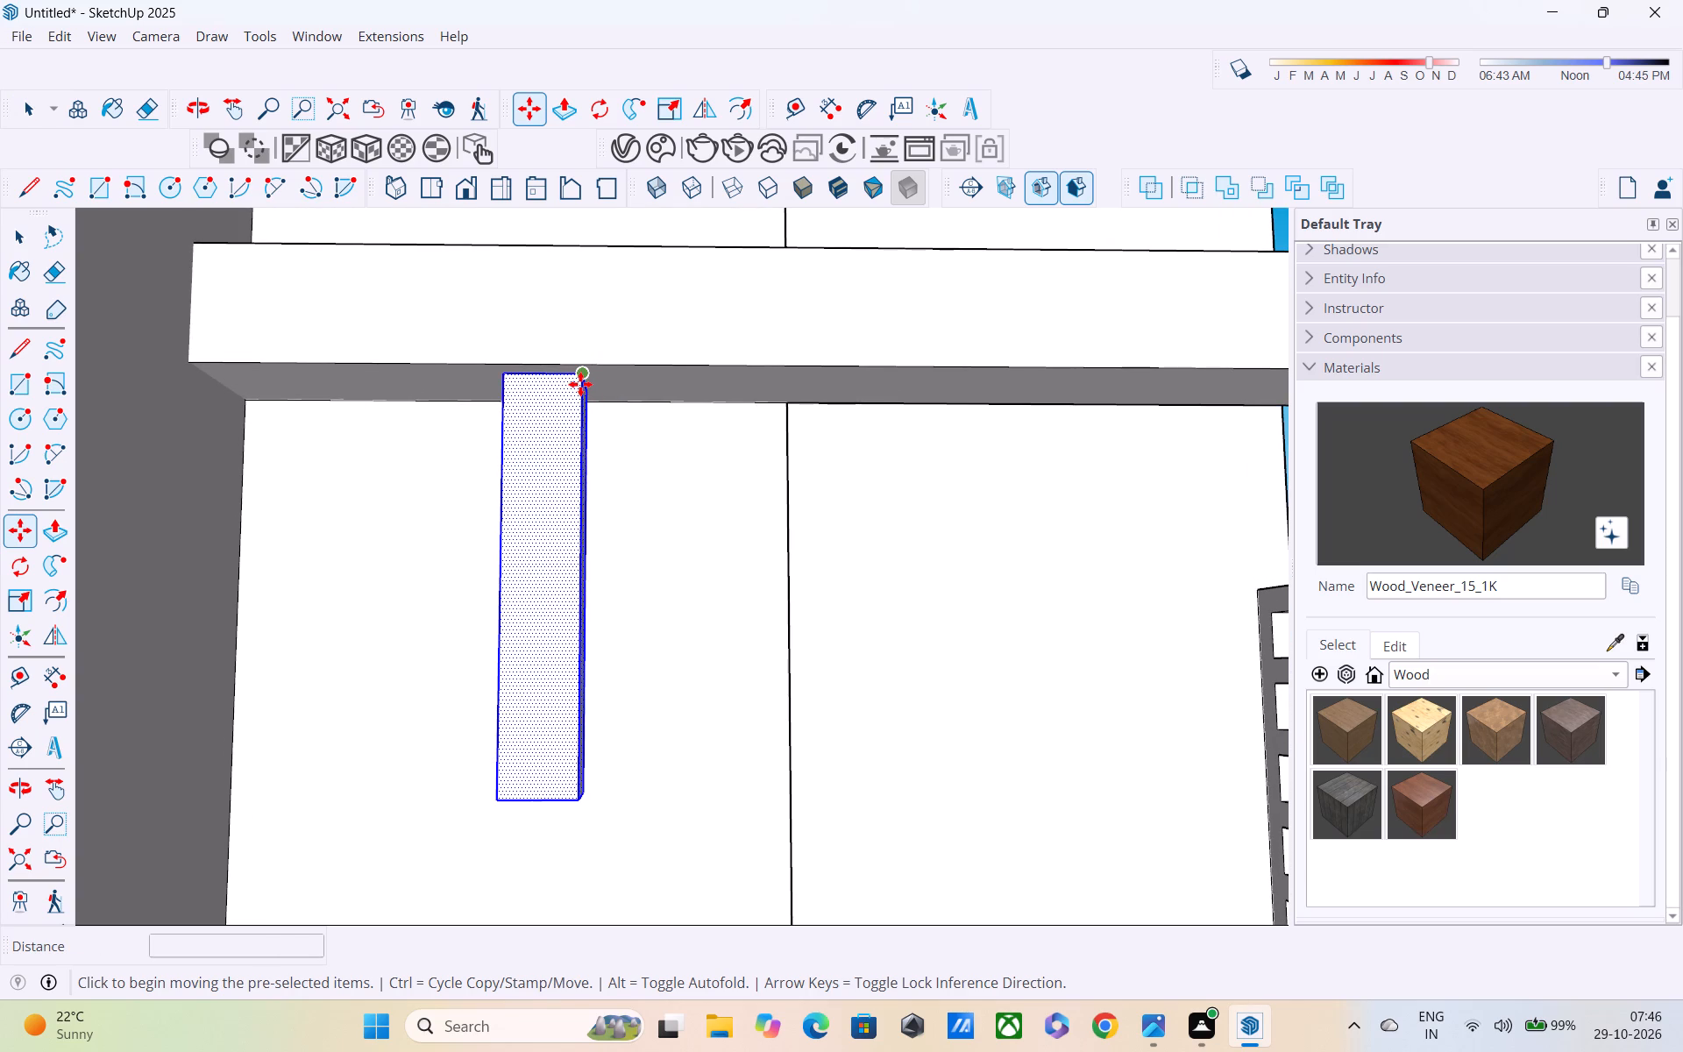
click(580, 384)
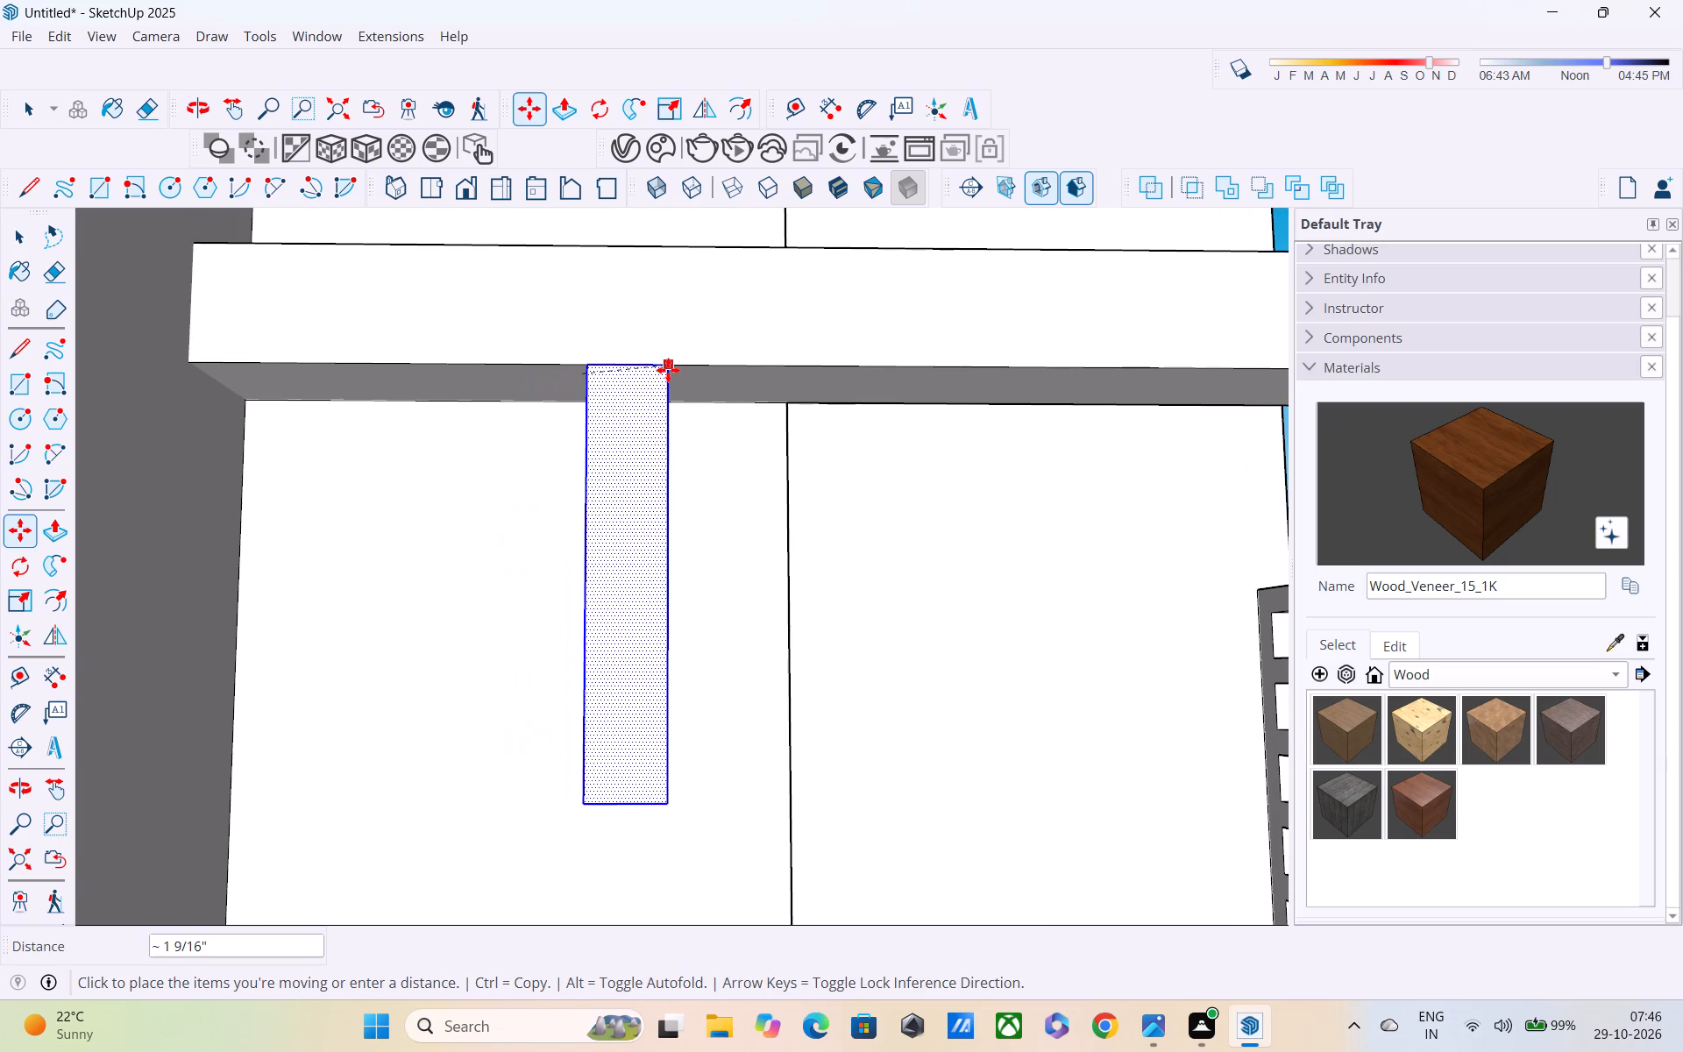
shift+middle_drag(903, 386, 579, 424)
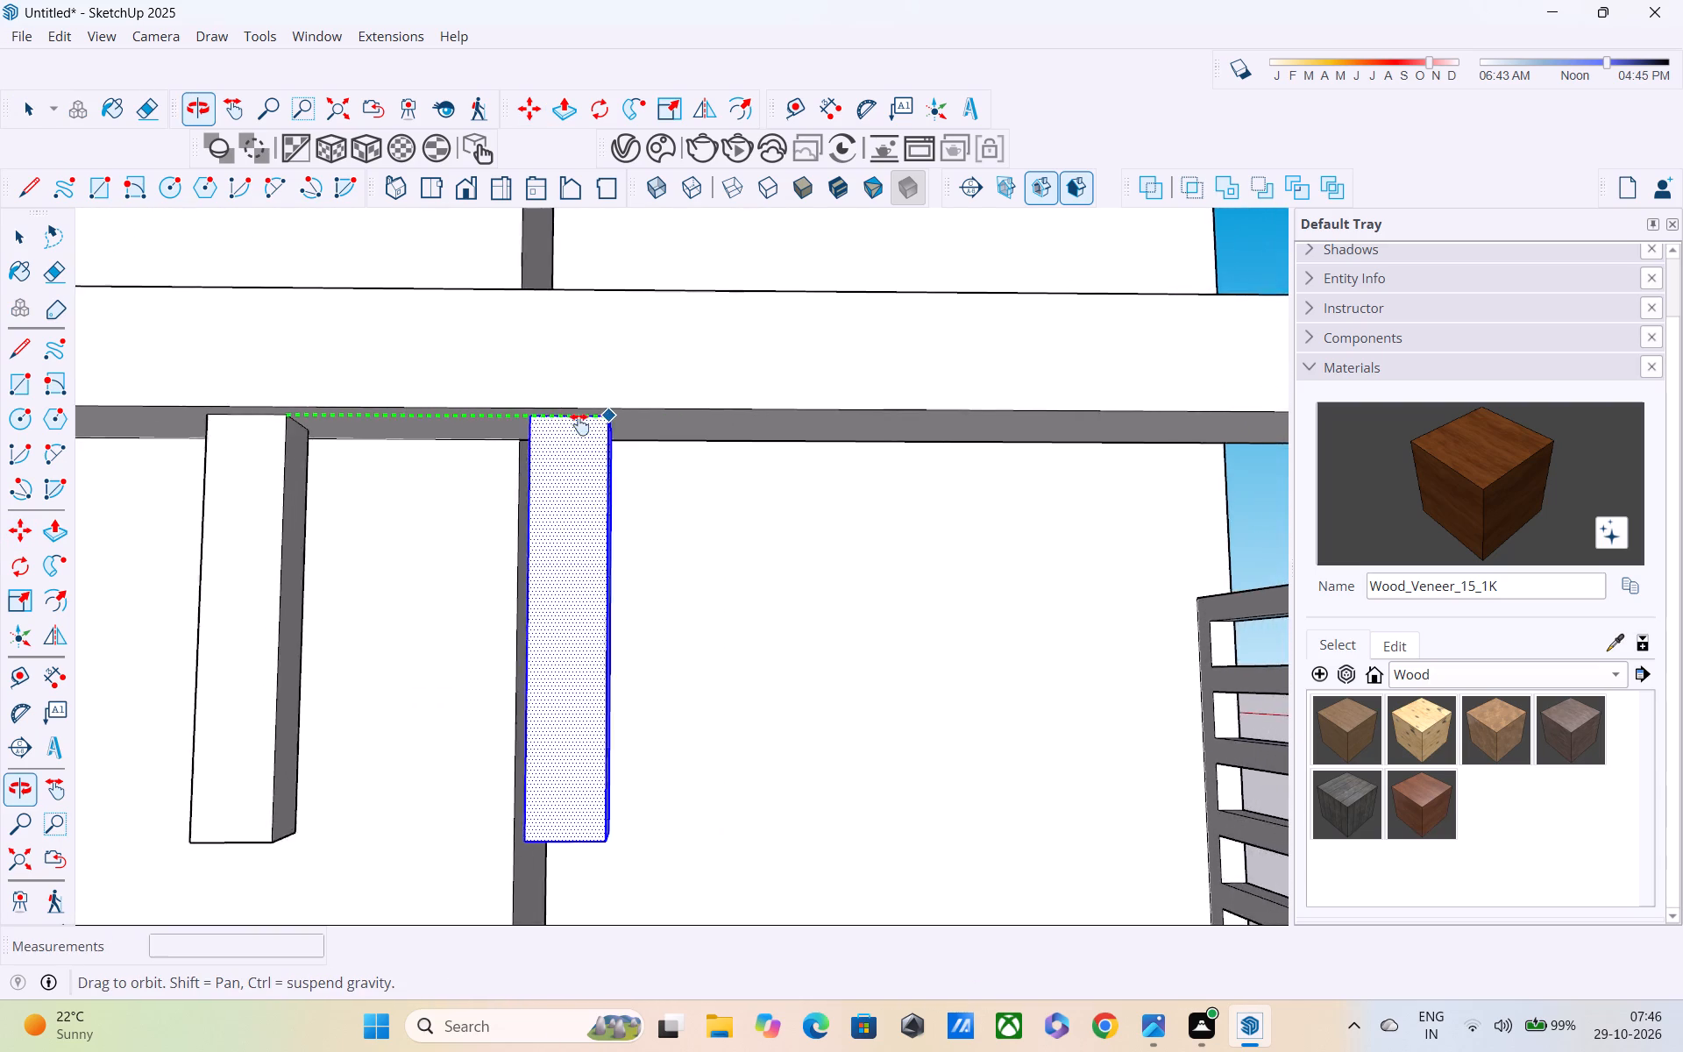
shift+middle_drag(579, 424, 436, 423)
scroll(536, 434, down, 4)
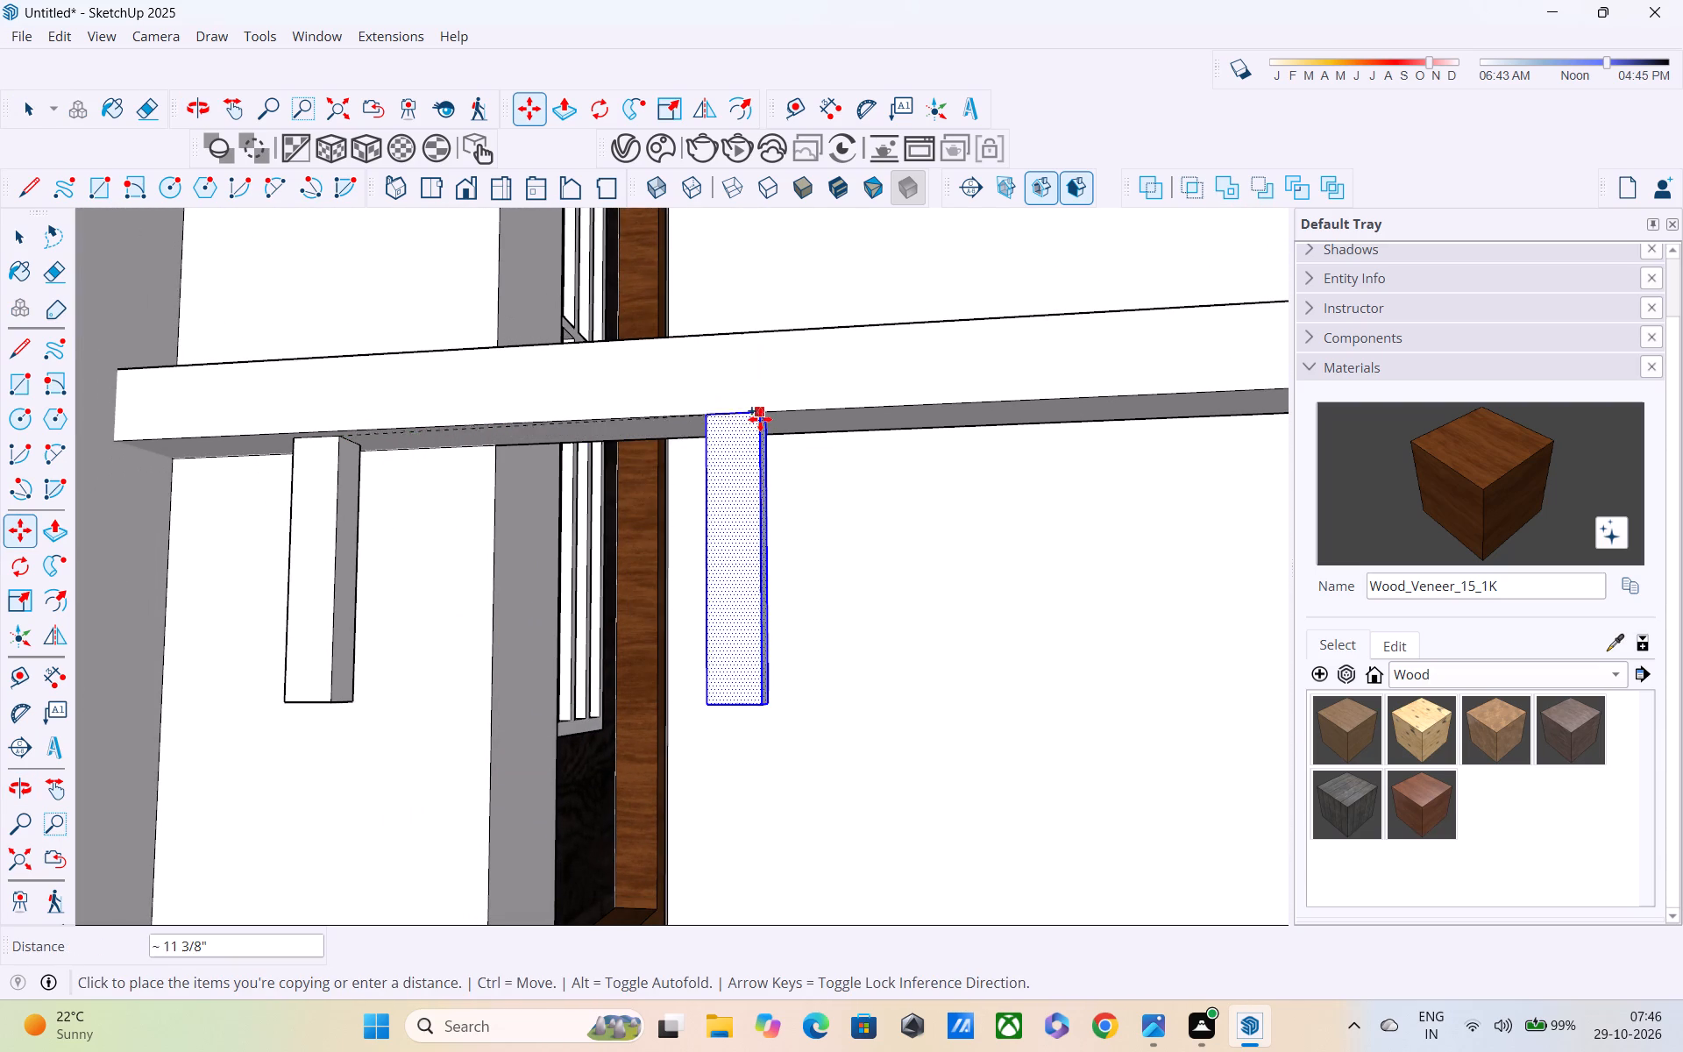
shift+middle_drag(756, 423, 348, 407)
scroll(348, 407, down, 6)
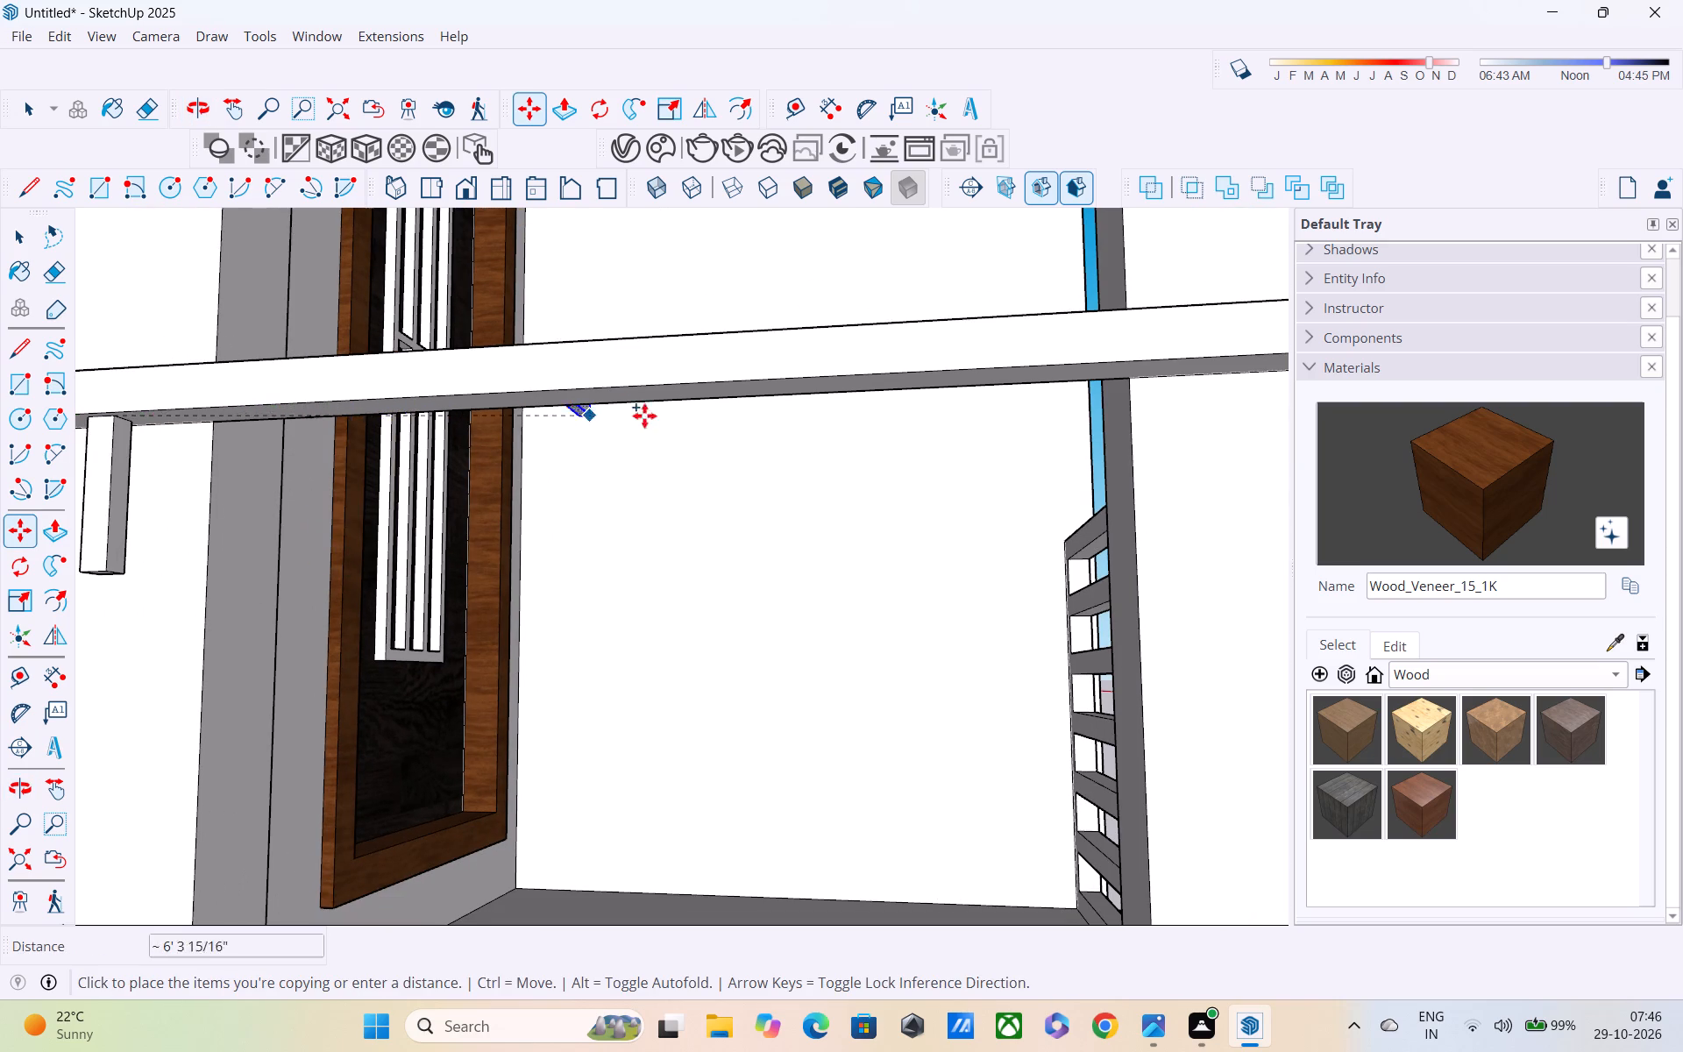
scroll(726, 426, down, 1)
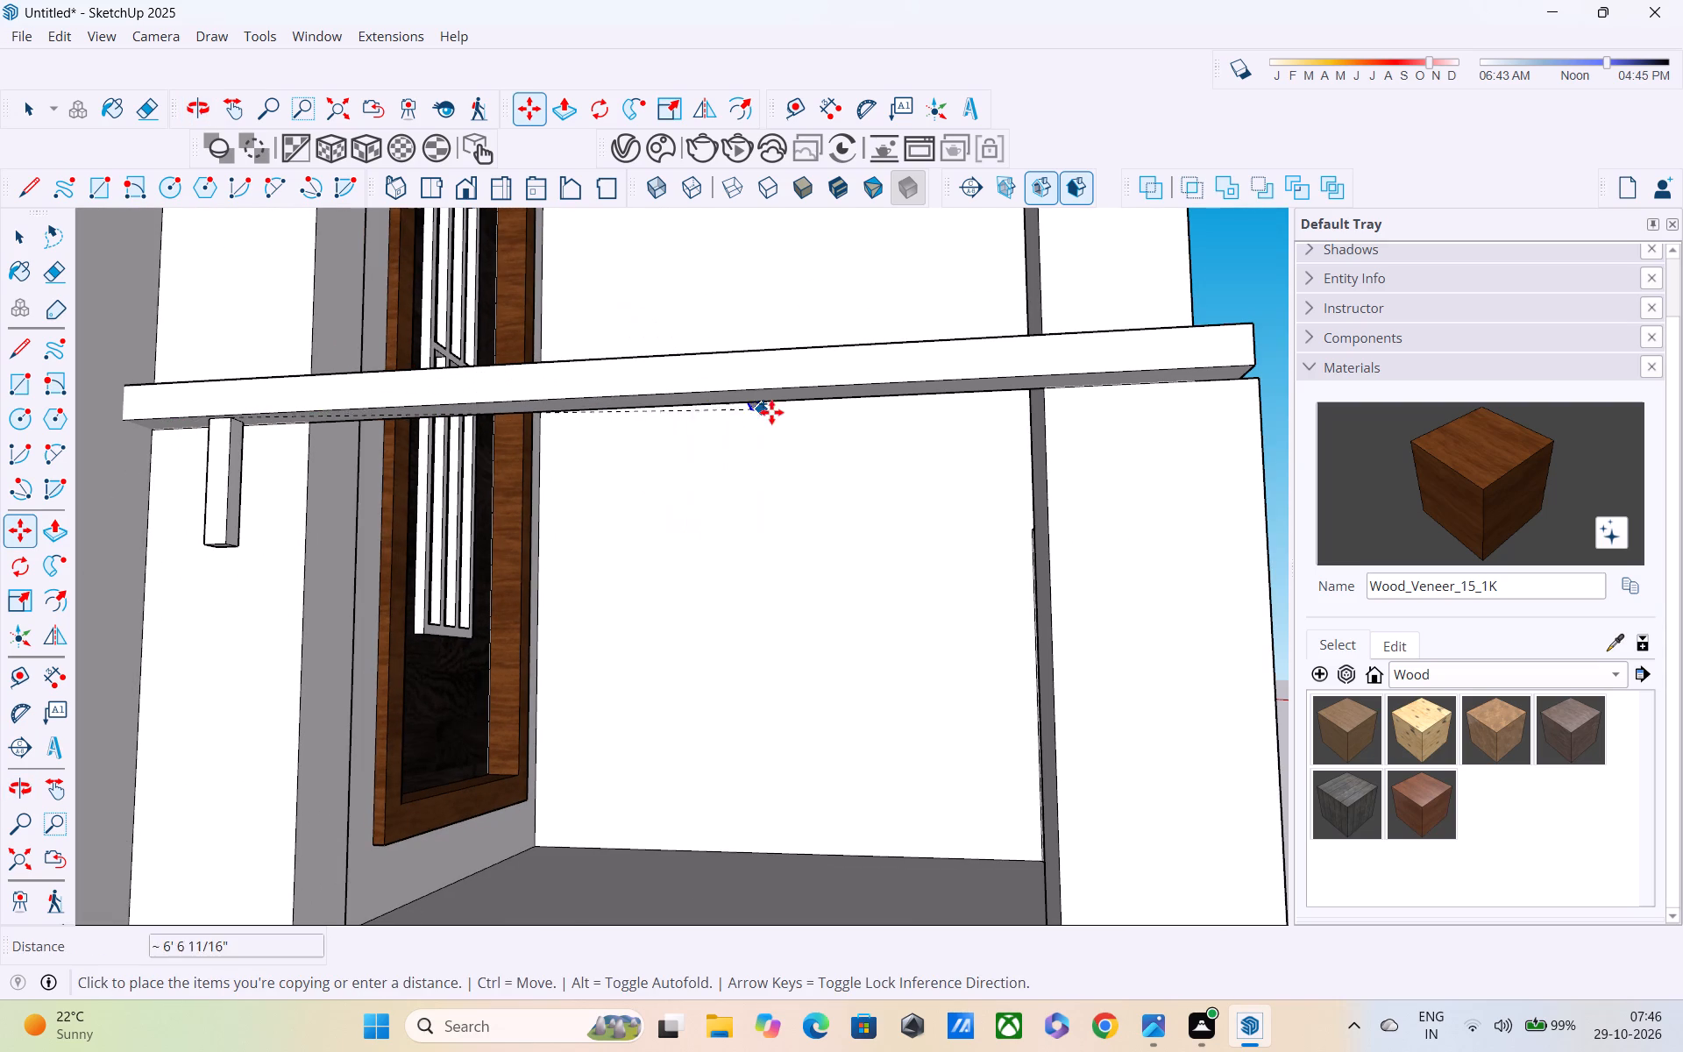
shift+middle_drag(779, 413, 676, 369)
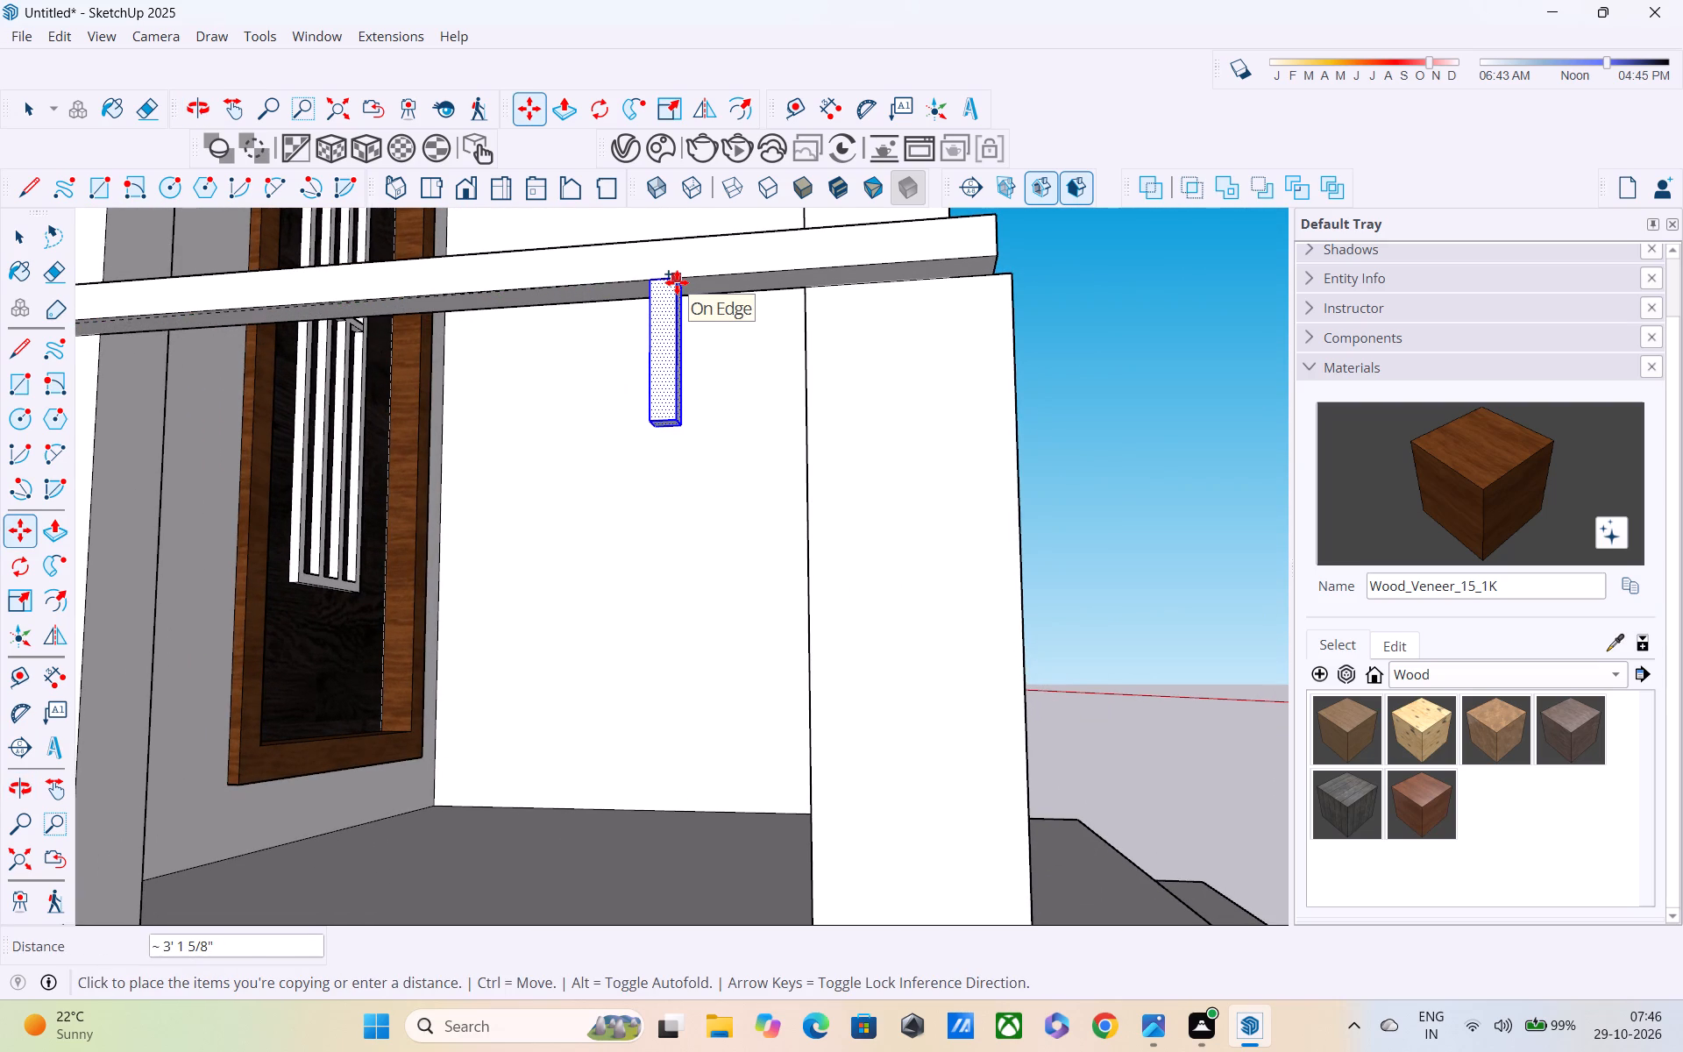
middle_drag(677, 282, 877, 359)
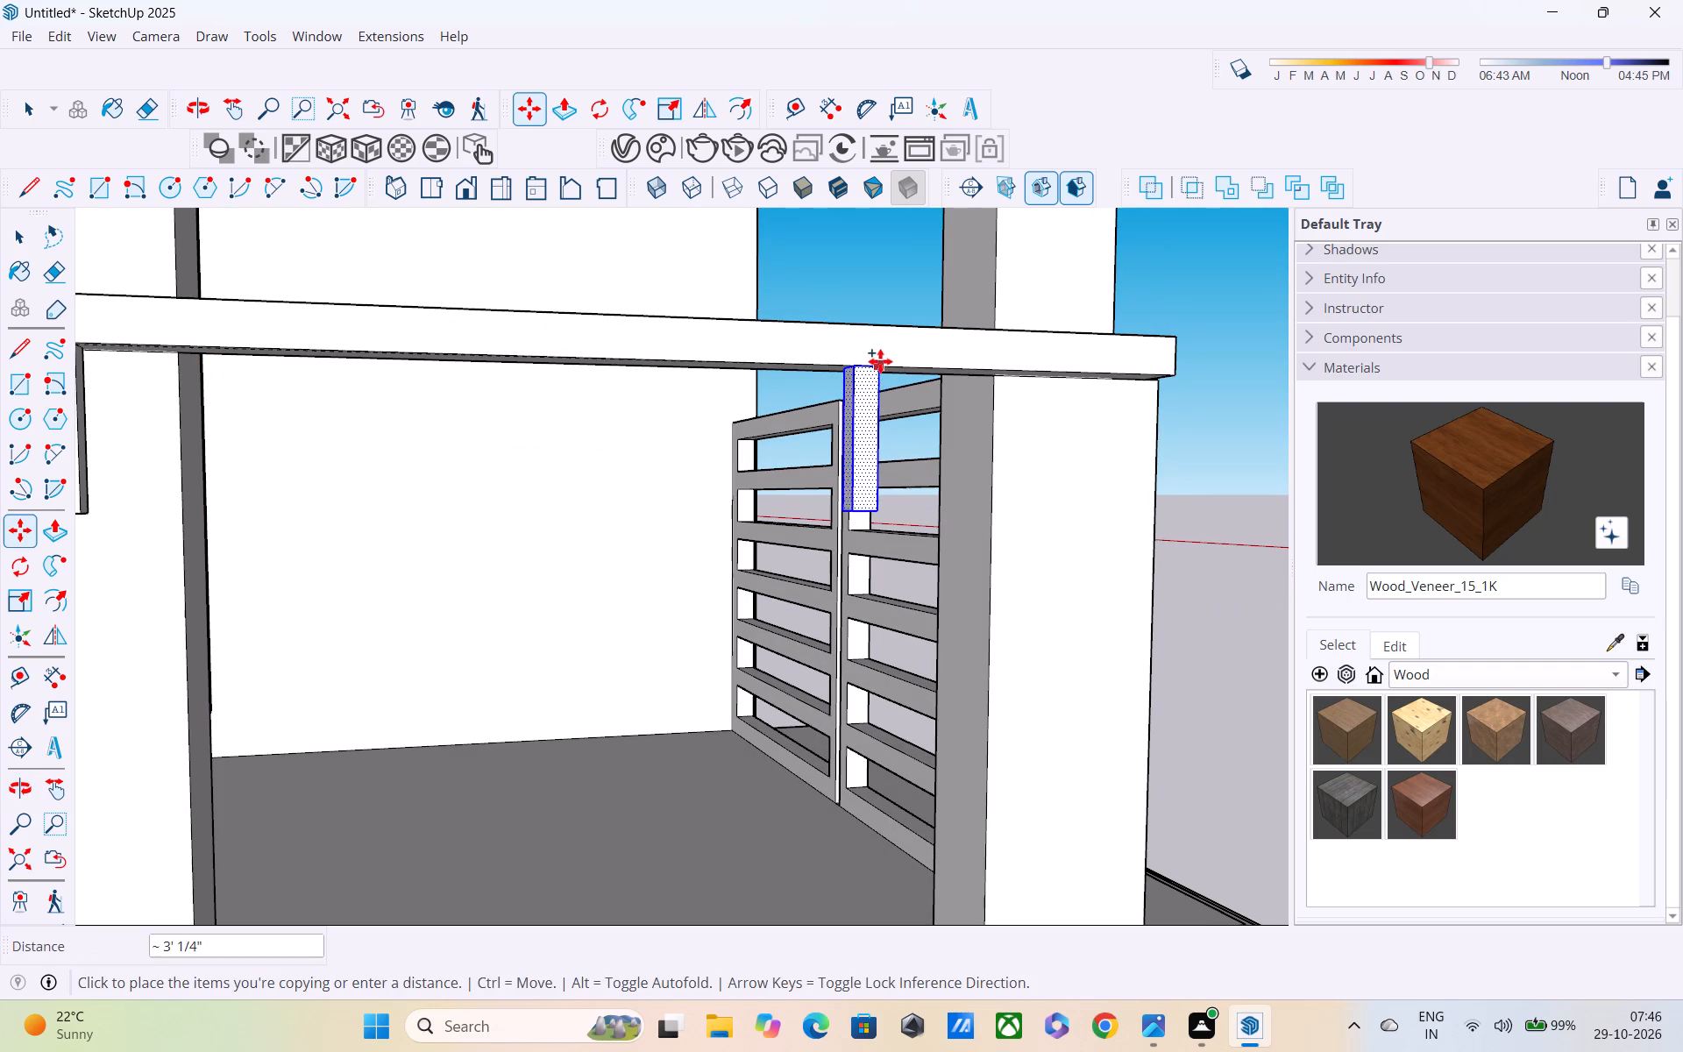
middle_drag(926, 369, 979, 264)
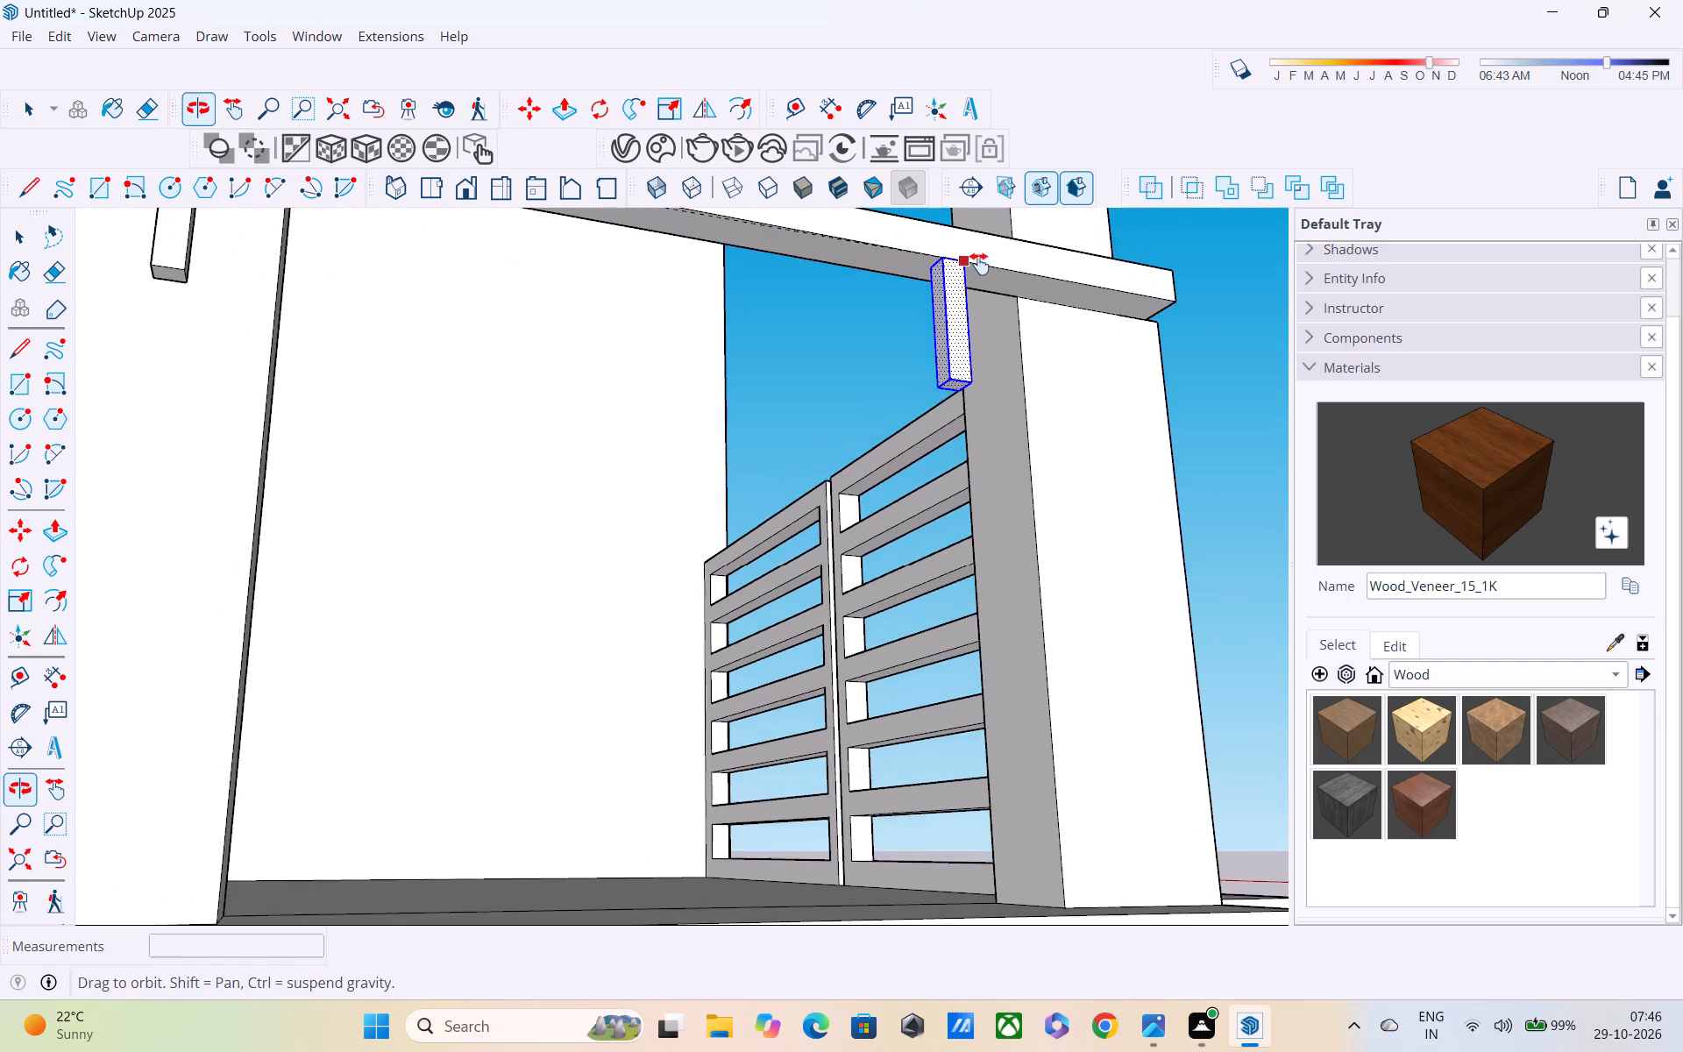
middle_drag(979, 264, 989, 284)
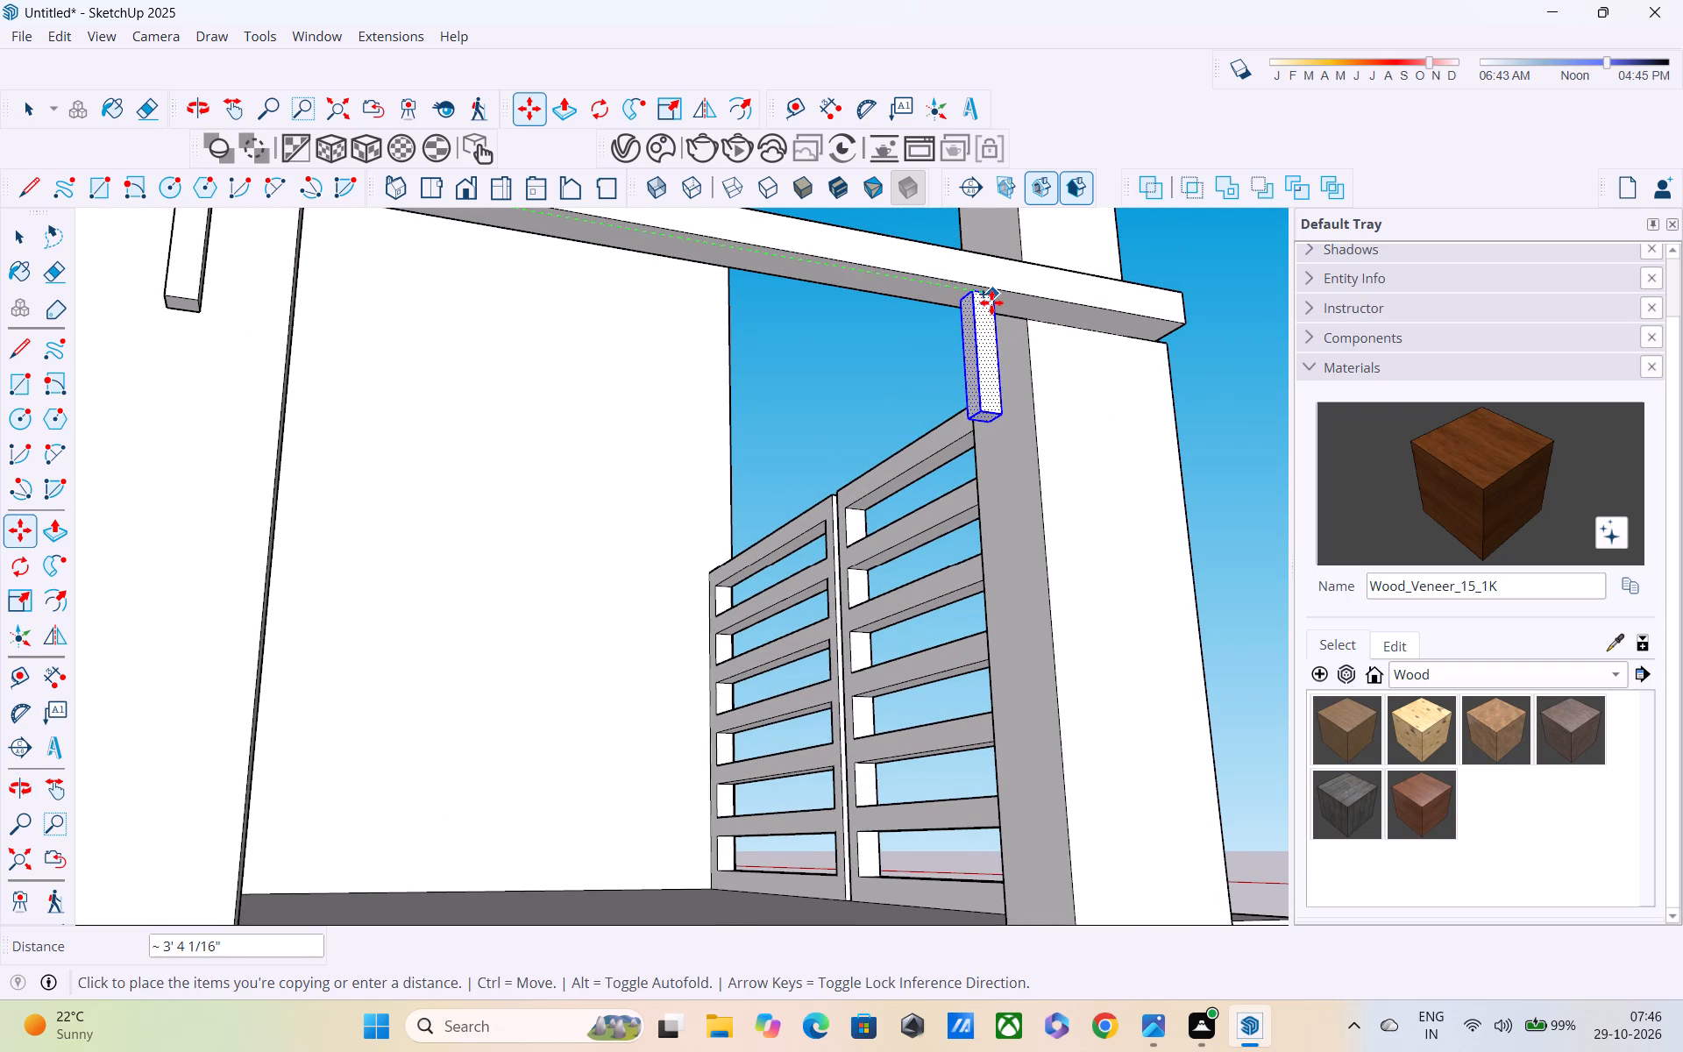
click(991, 302)
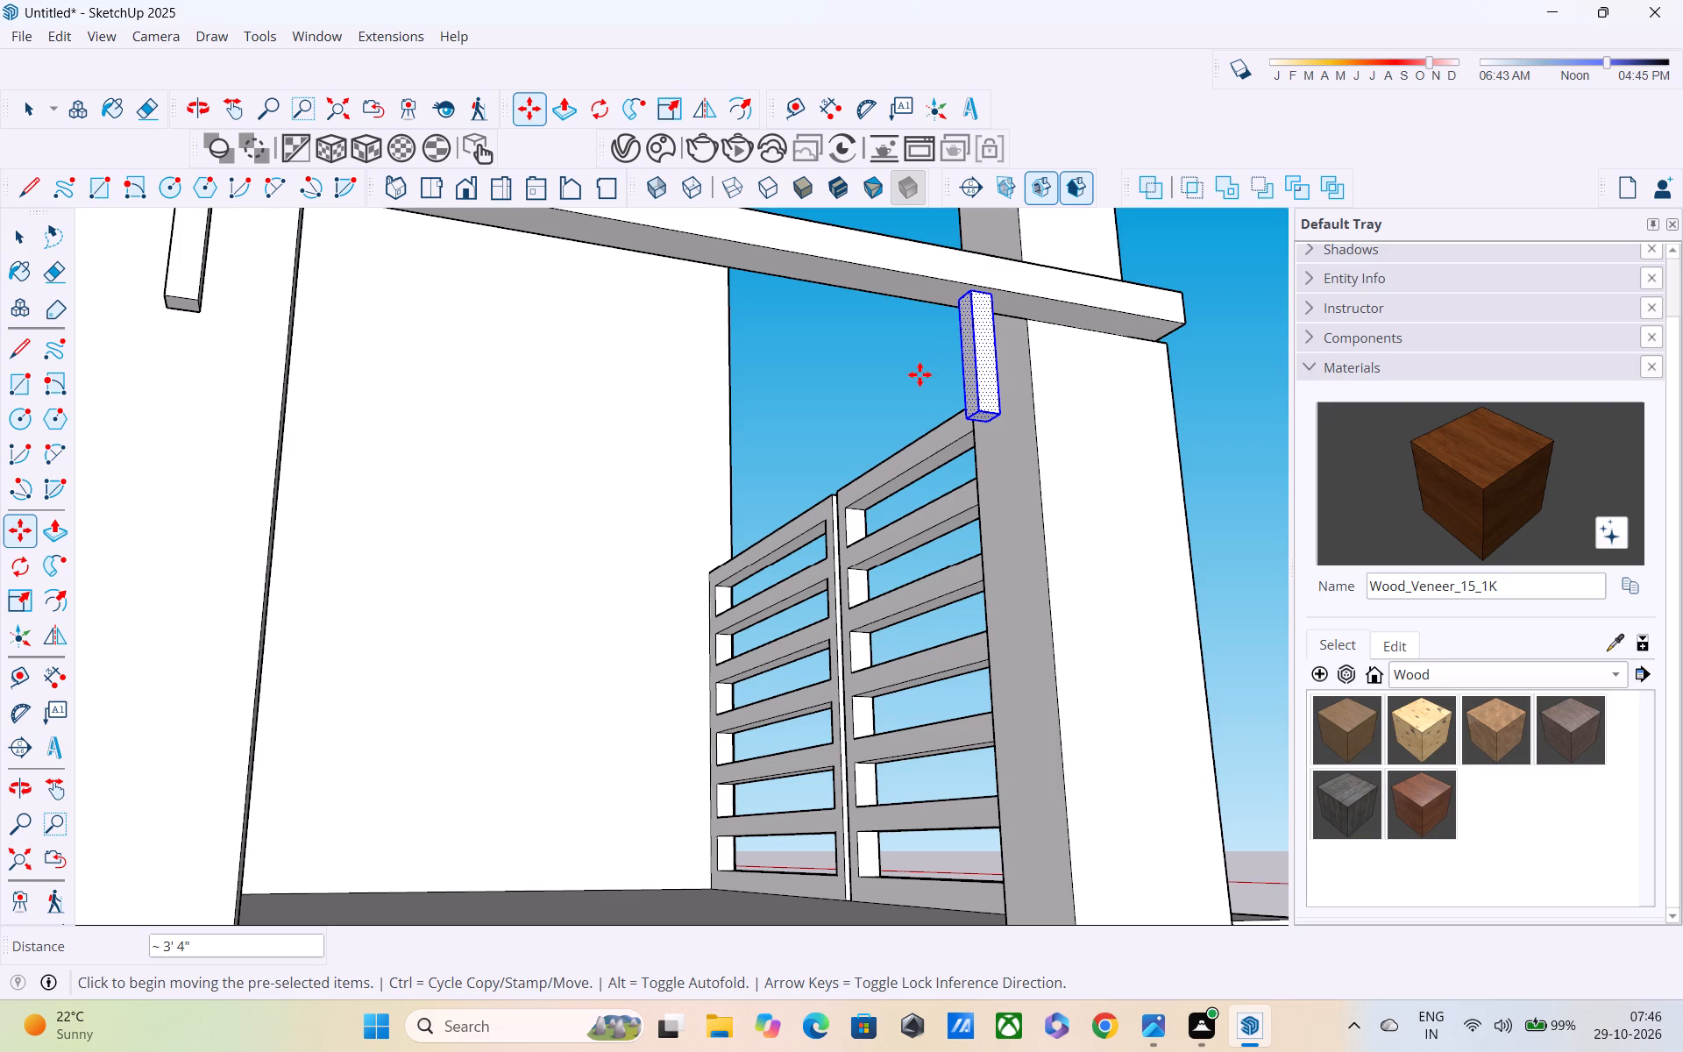
Divide the bar copy into an array of 4 equal spaces between the original bar and its copy.
text(/4)
key(Return)
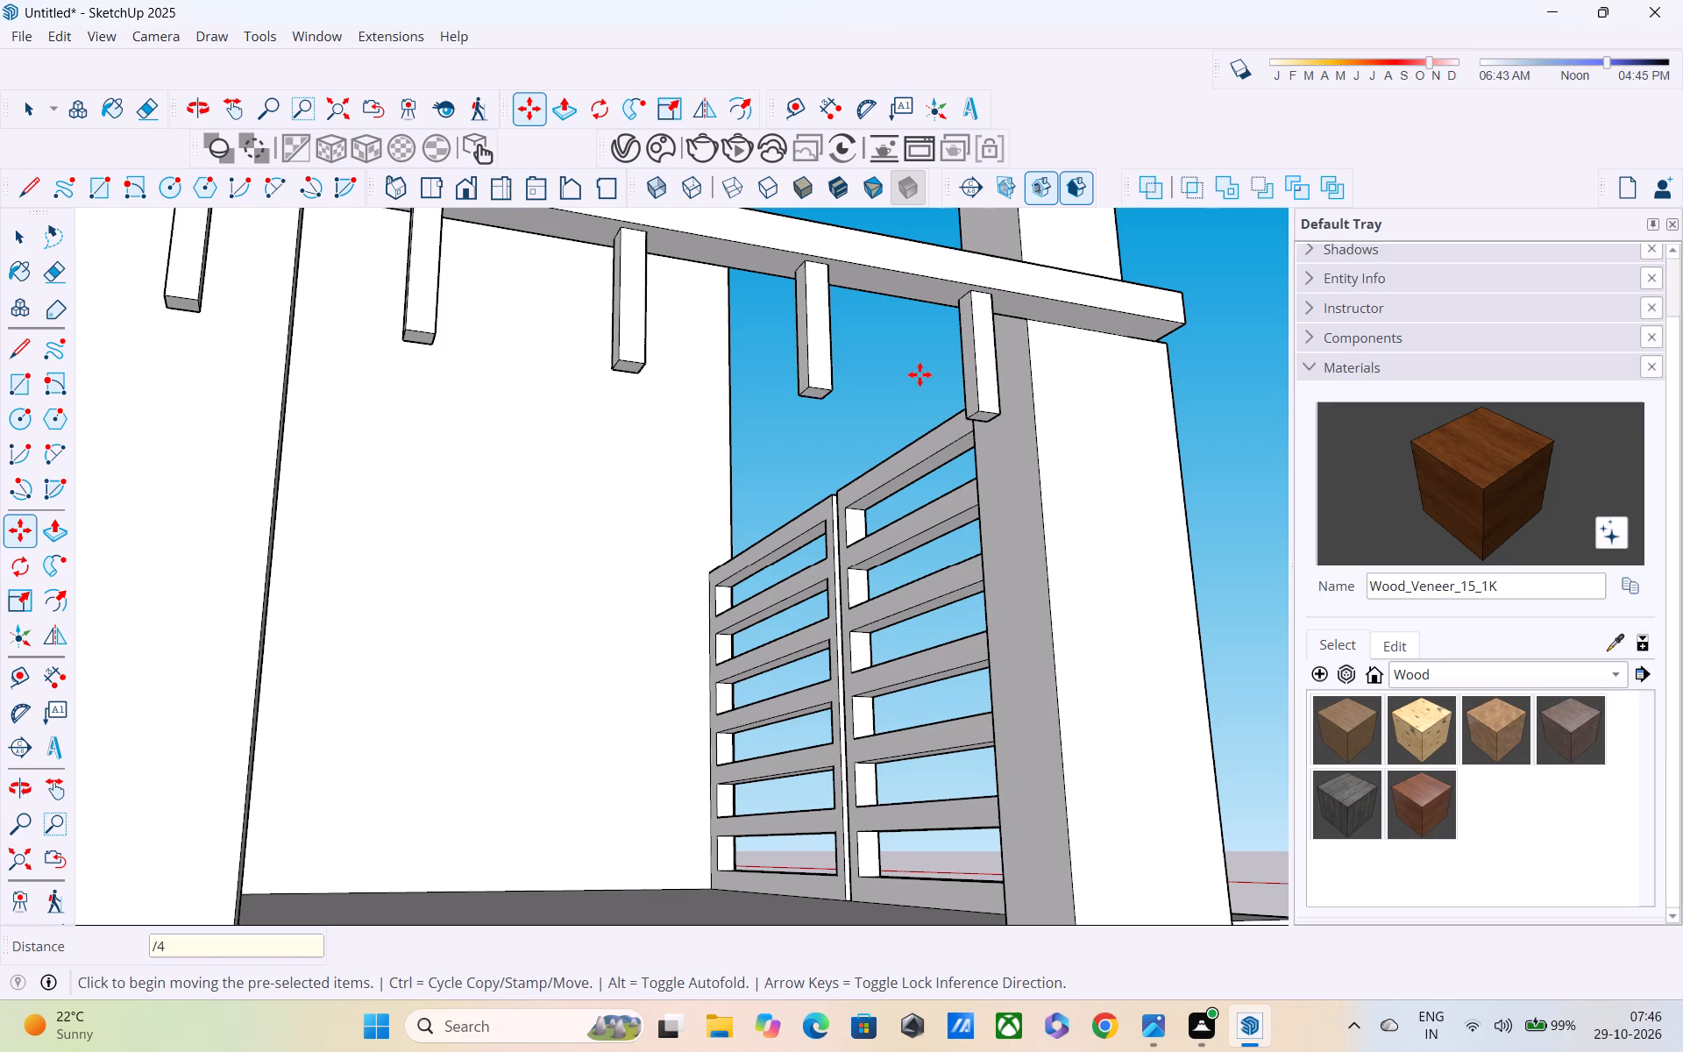
scroll(920, 381, down, 5)
click(32, 858)
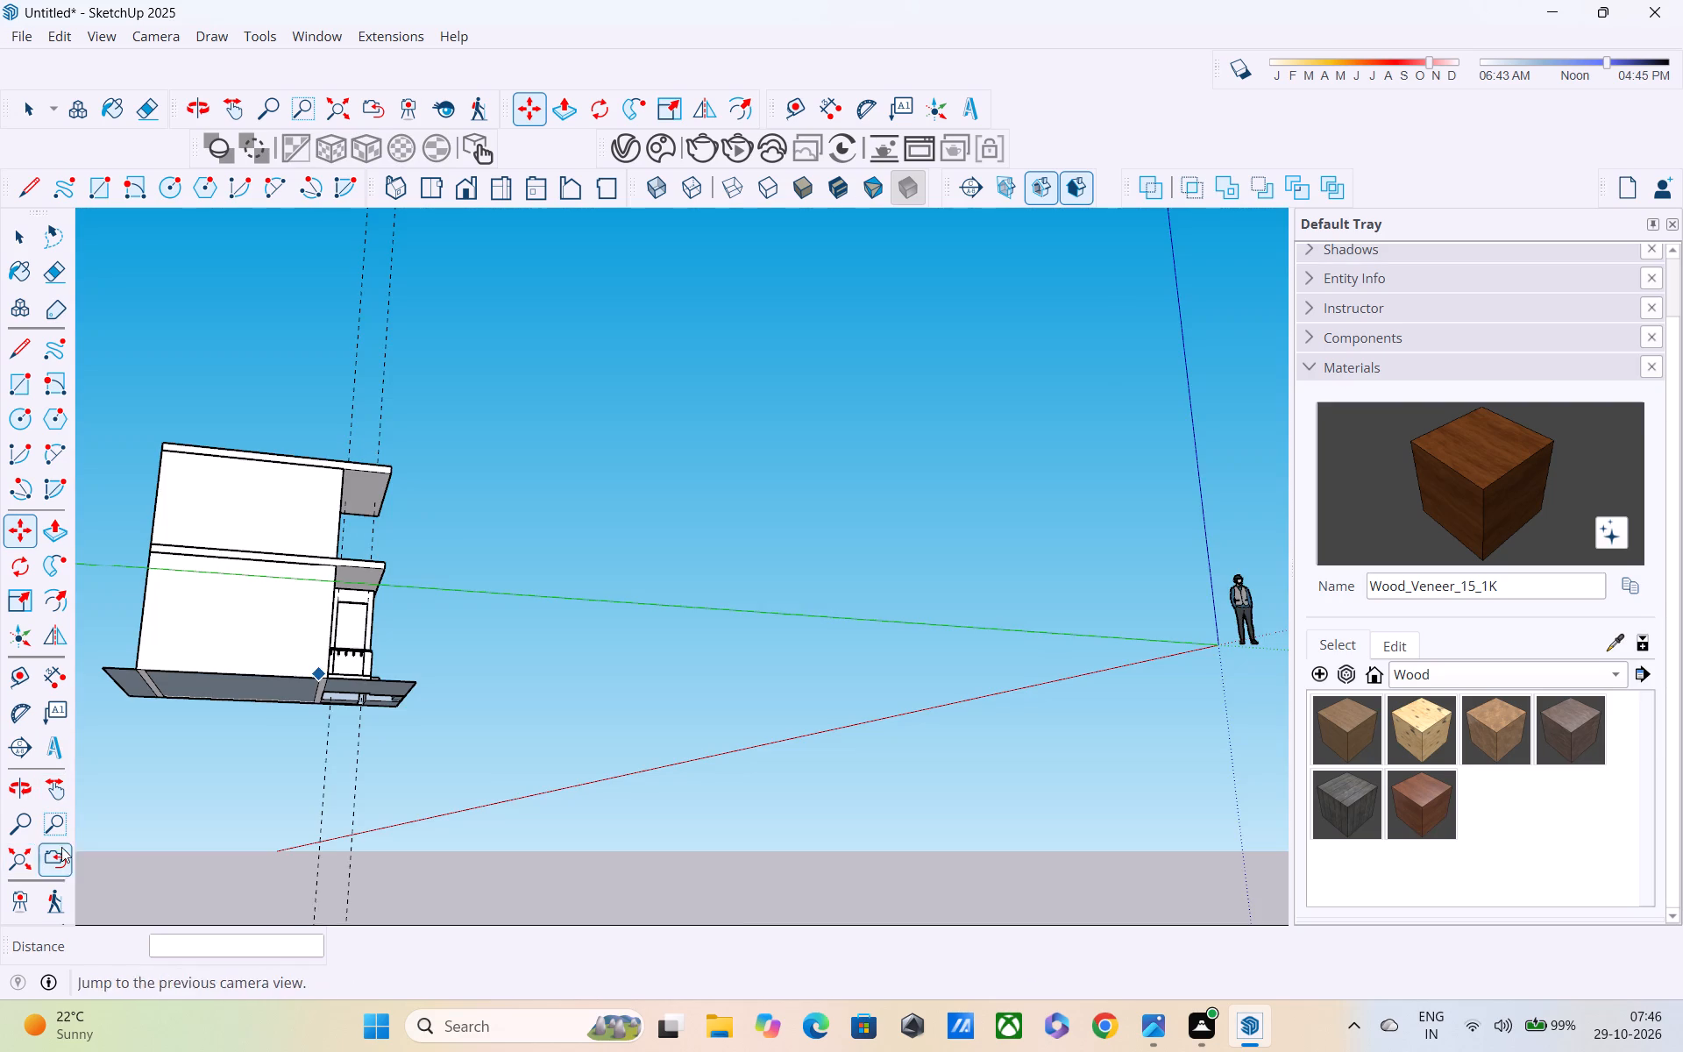
Change the bar array under the porch's side rail to 5 equal spaces between the end bars.
middle_drag(463, 694, 390, 810)
scroll(371, 707, up, 17)
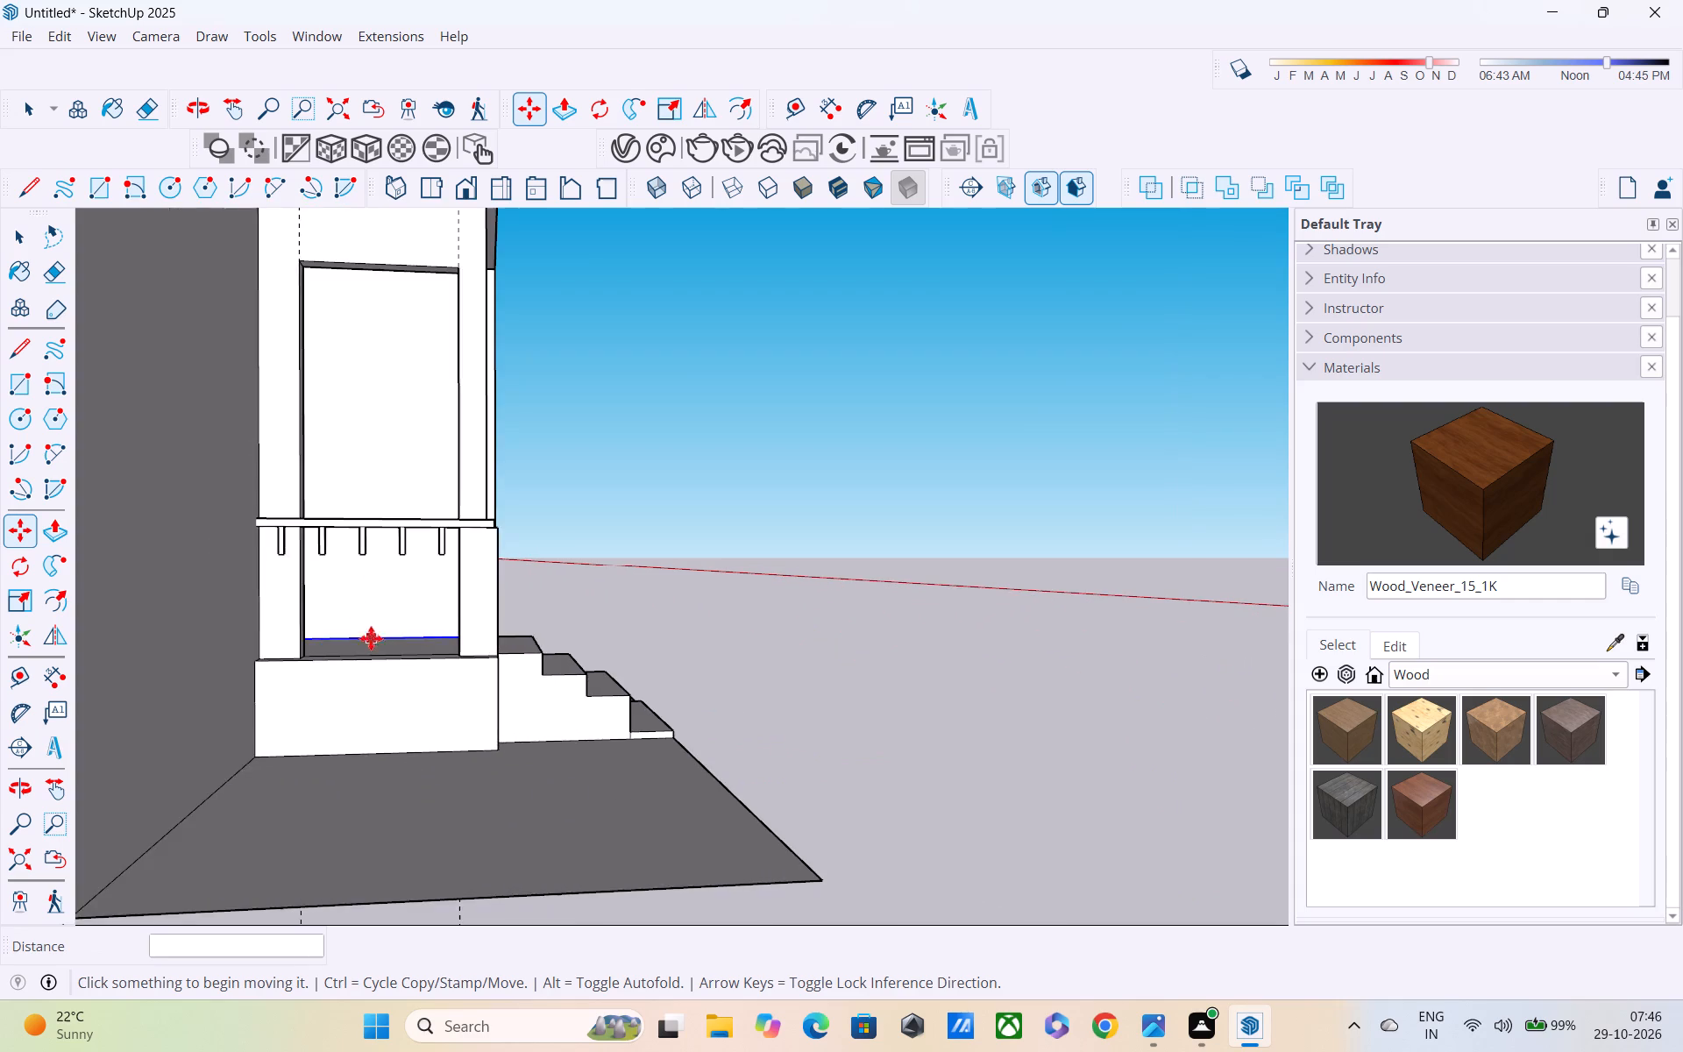
scroll(364, 611, up, 2)
text(/5)
key(Return)
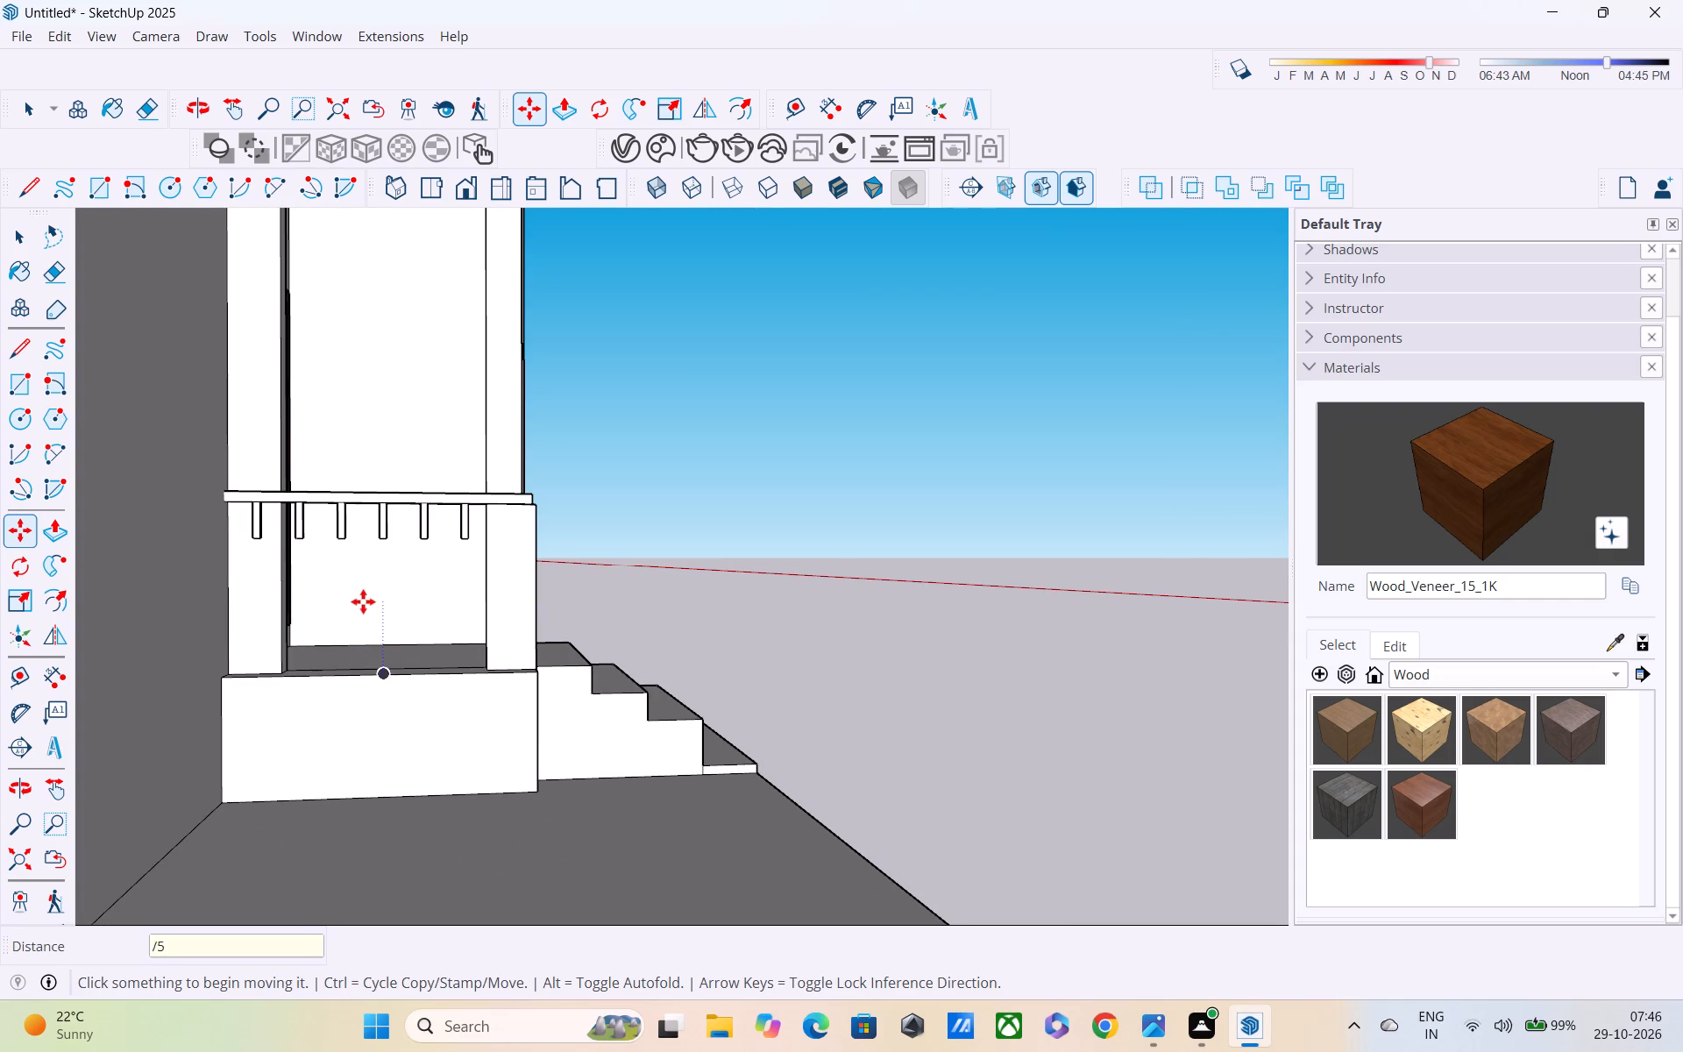
Extend the railing bar nearest the wall-side pillar down about 2' 2 5/8" to the porch base with Push/Pull.
key(p)
scroll(336, 537, up, 4)
middle_drag(231, 520, 232, 370)
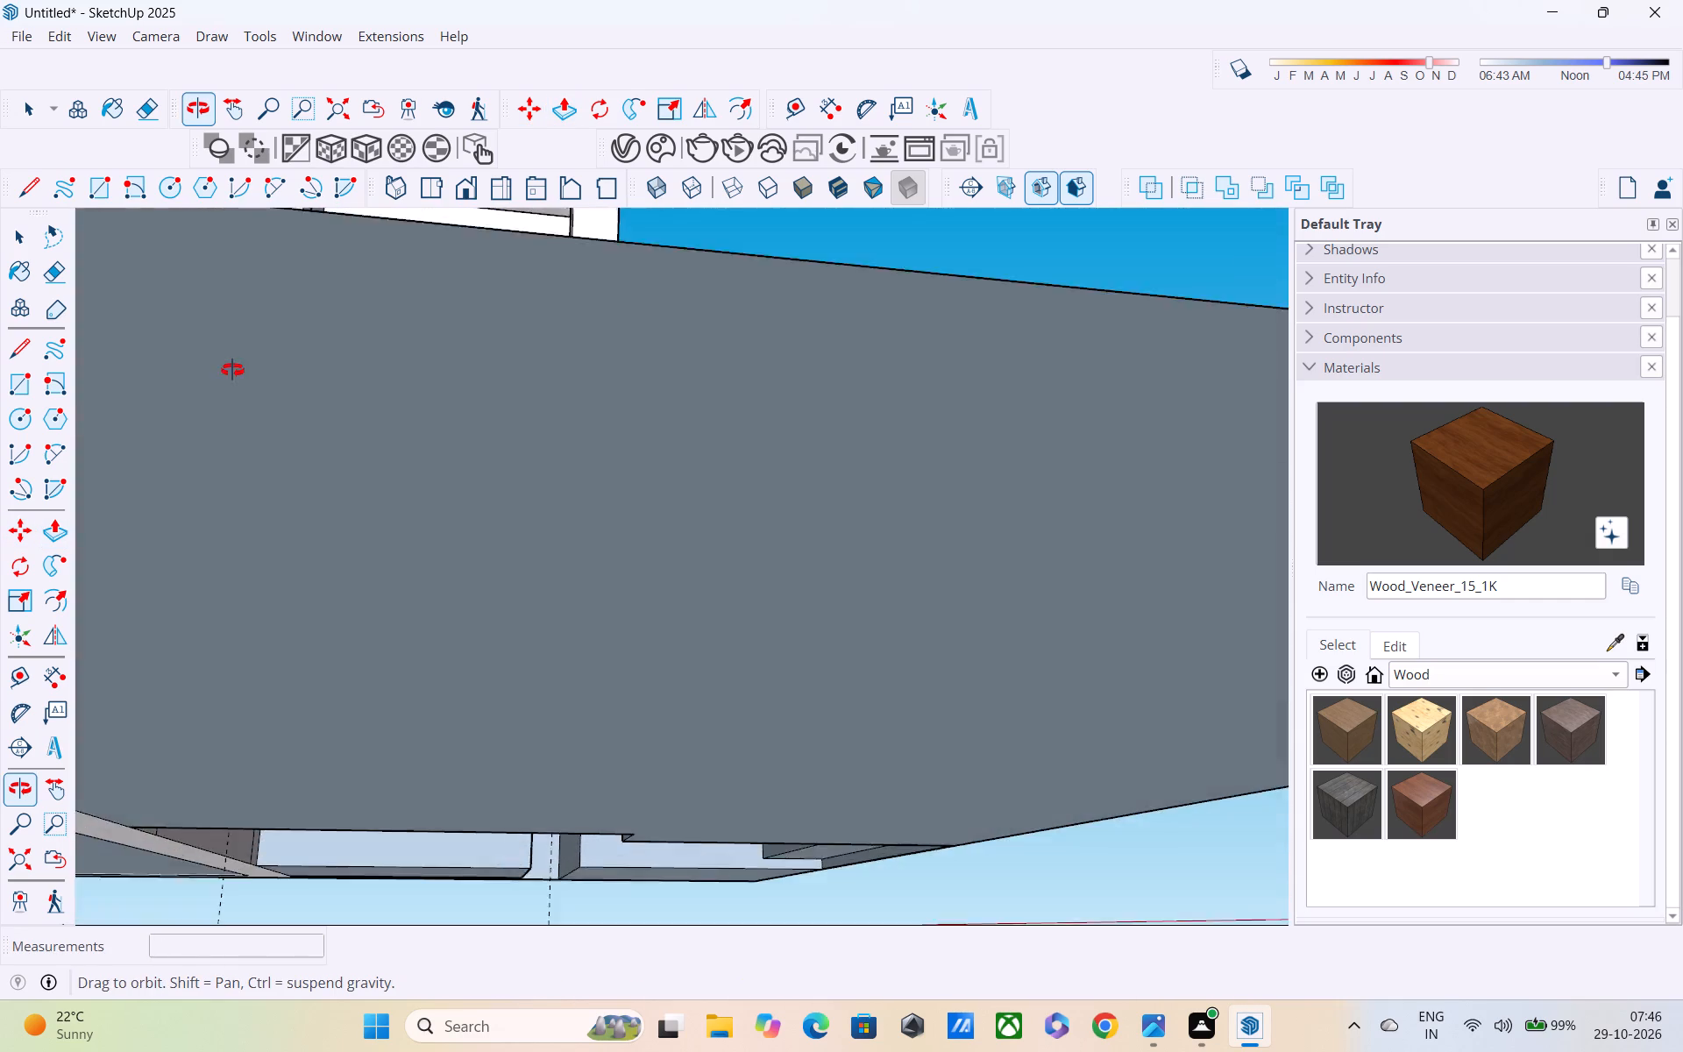
middle_drag(232, 370, 239, 423)
scroll(237, 458, up, 9)
middle_drag(224, 461, 232, 410)
scroll(250, 432, up, 4)
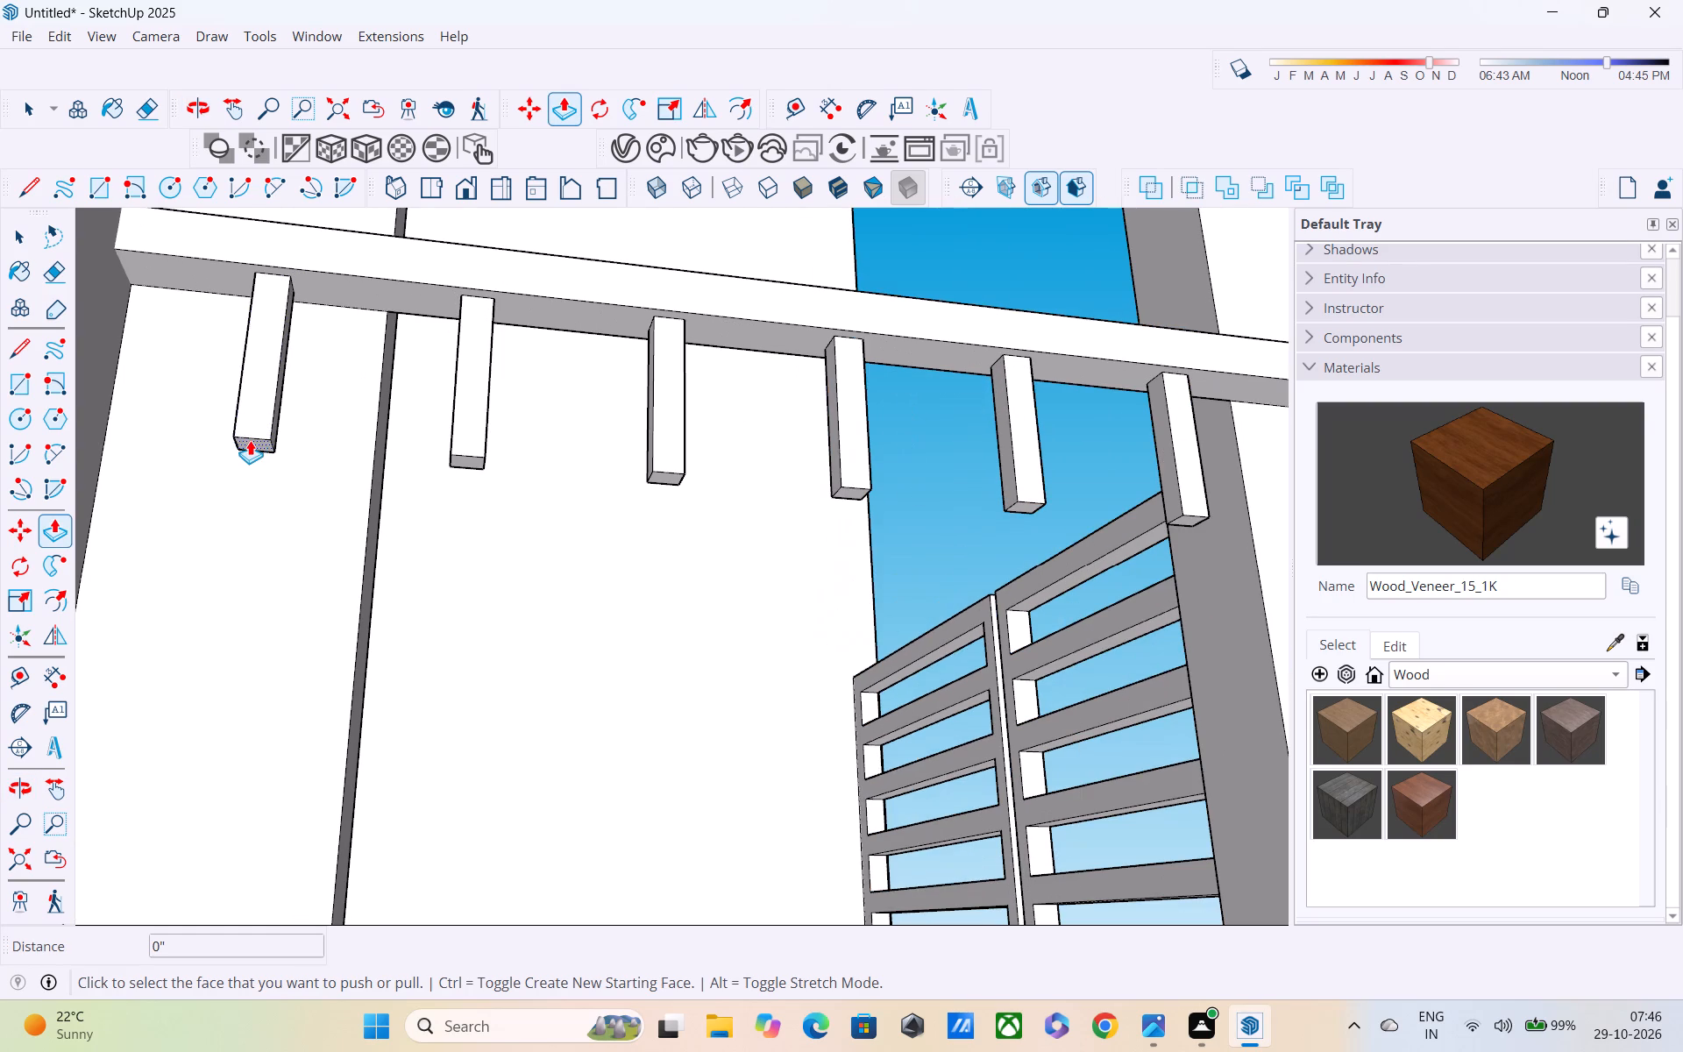
click(250, 440)
scroll(250, 575, down, 3)
shift+middle_drag(247, 573, 273, 224)
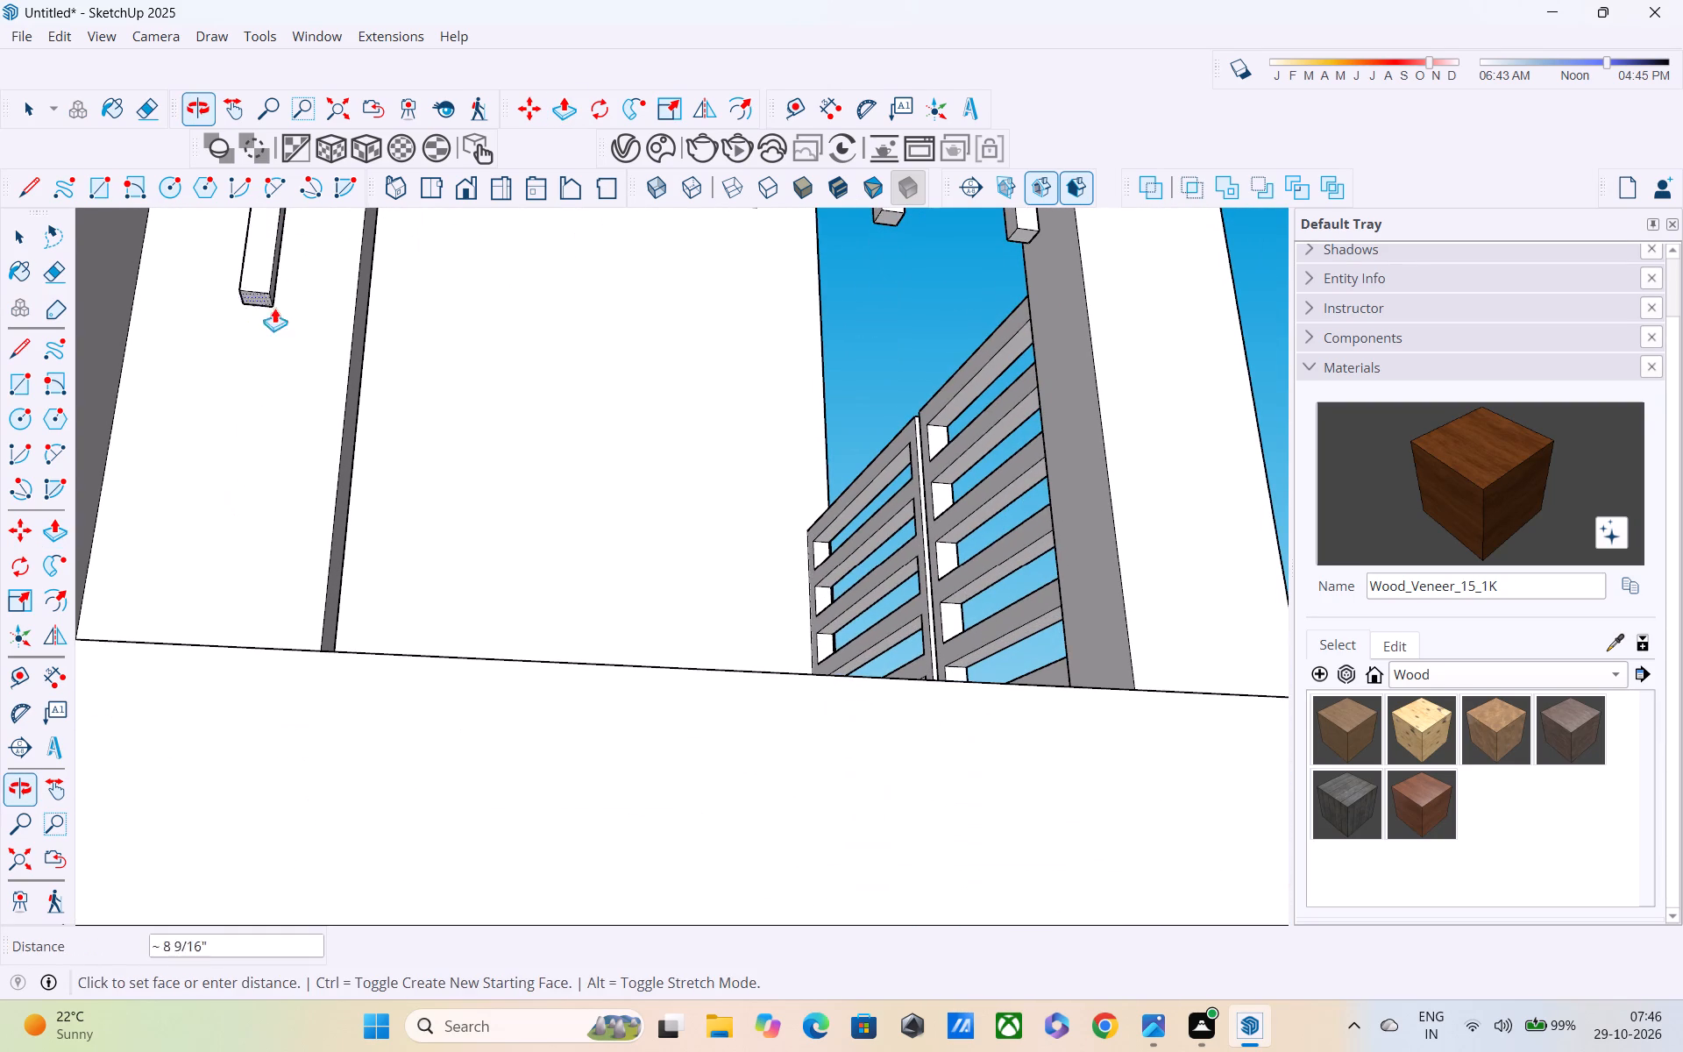
click(195, 663)
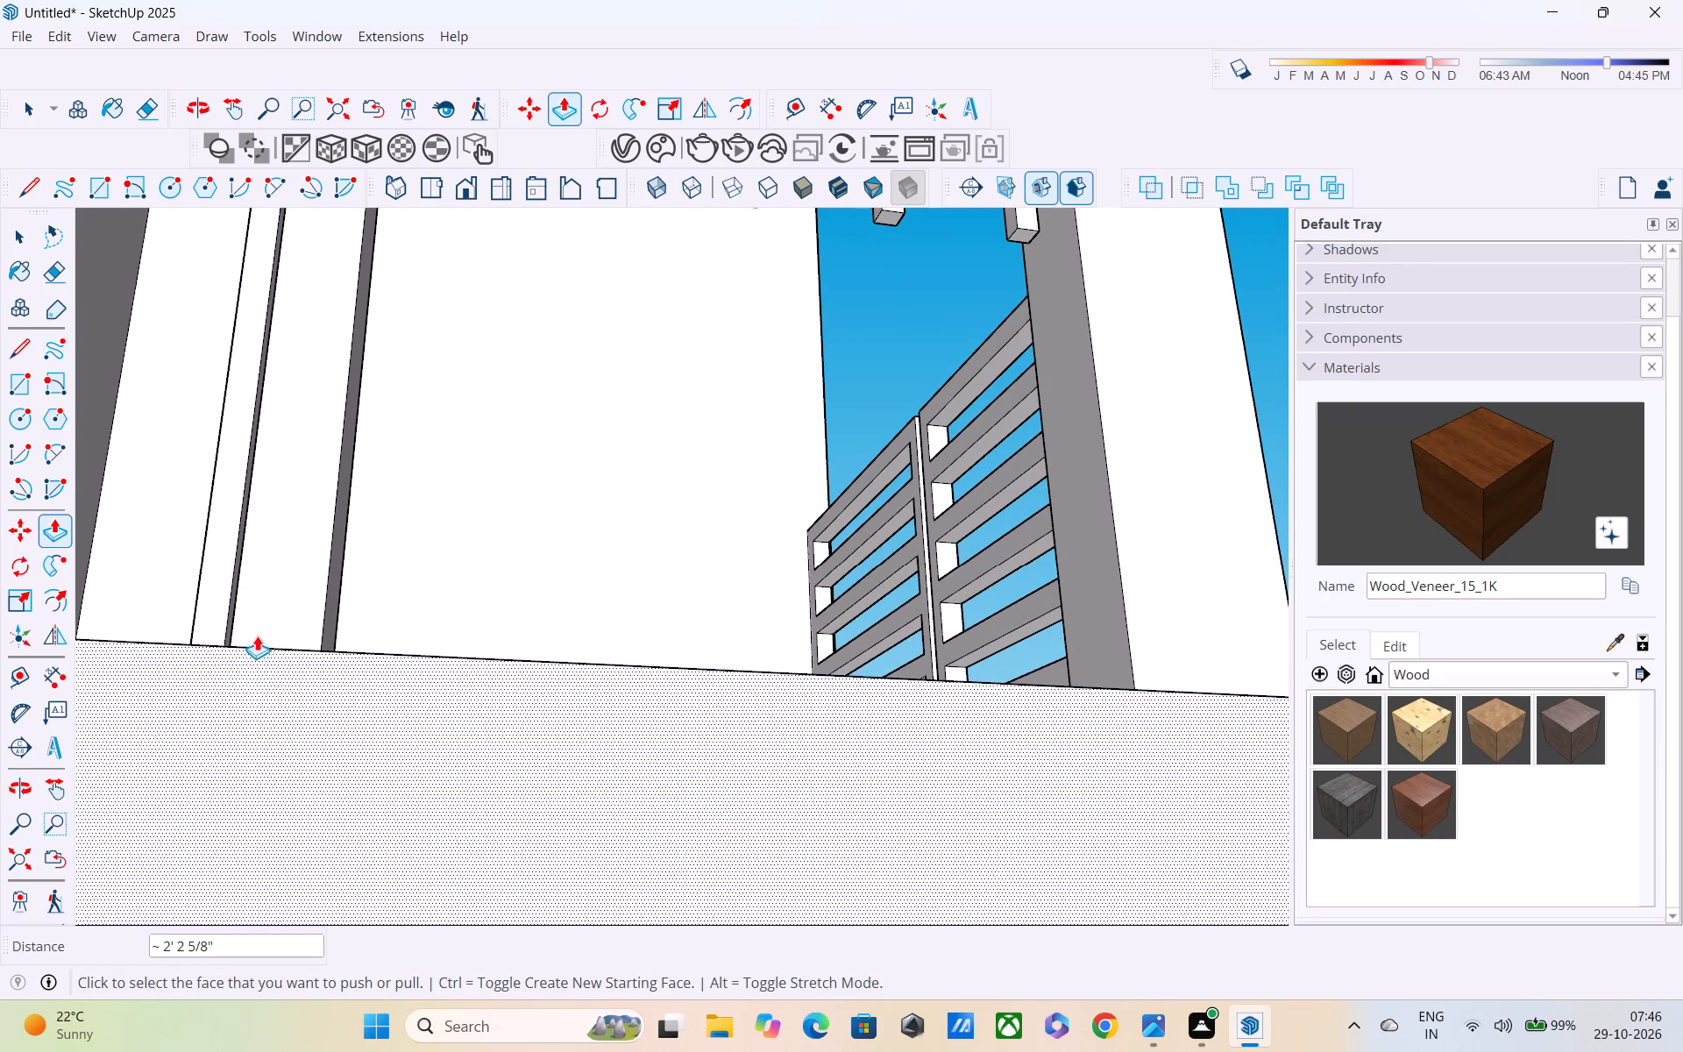
Extend the second railing bar from the wall-side pillar down about 2' 5 9/16" to the porch base.
scroll(257, 636, down, 4)
shift+middle_drag(314, 576, 314, 687)
scroll(441, 430, up, 4)
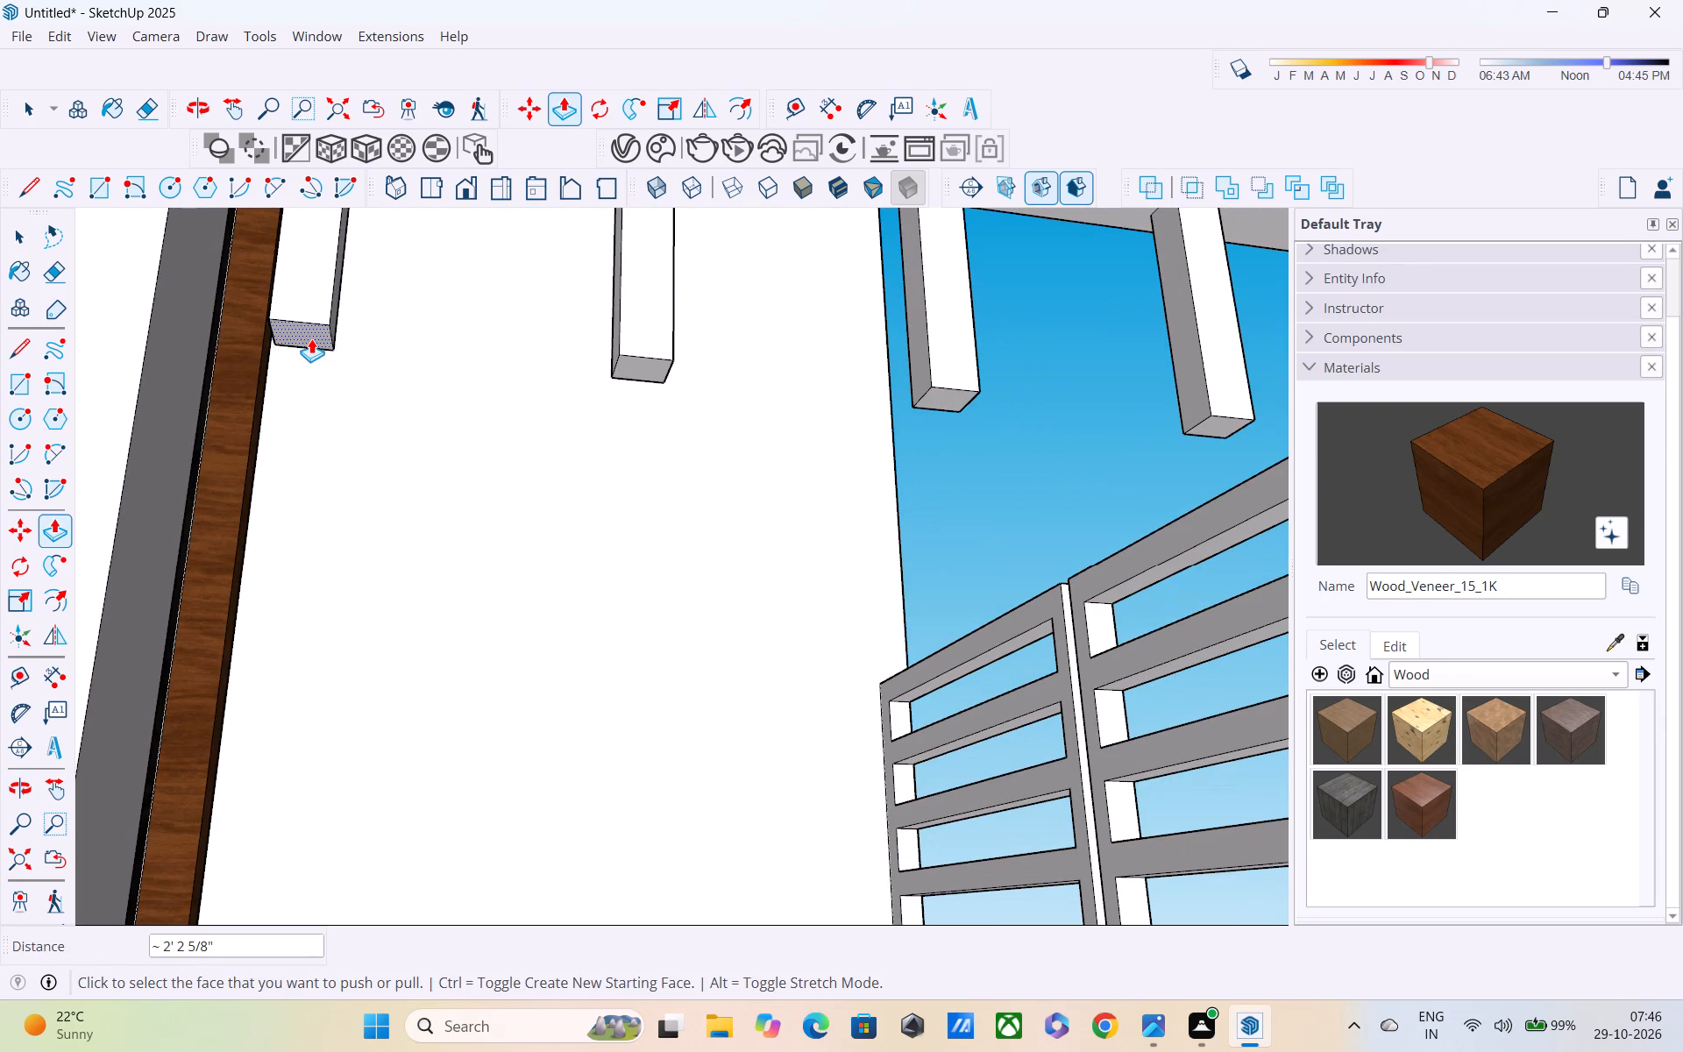
click(311, 338)
scroll(292, 755, down, 4)
middle_drag(299, 741, 349, 466)
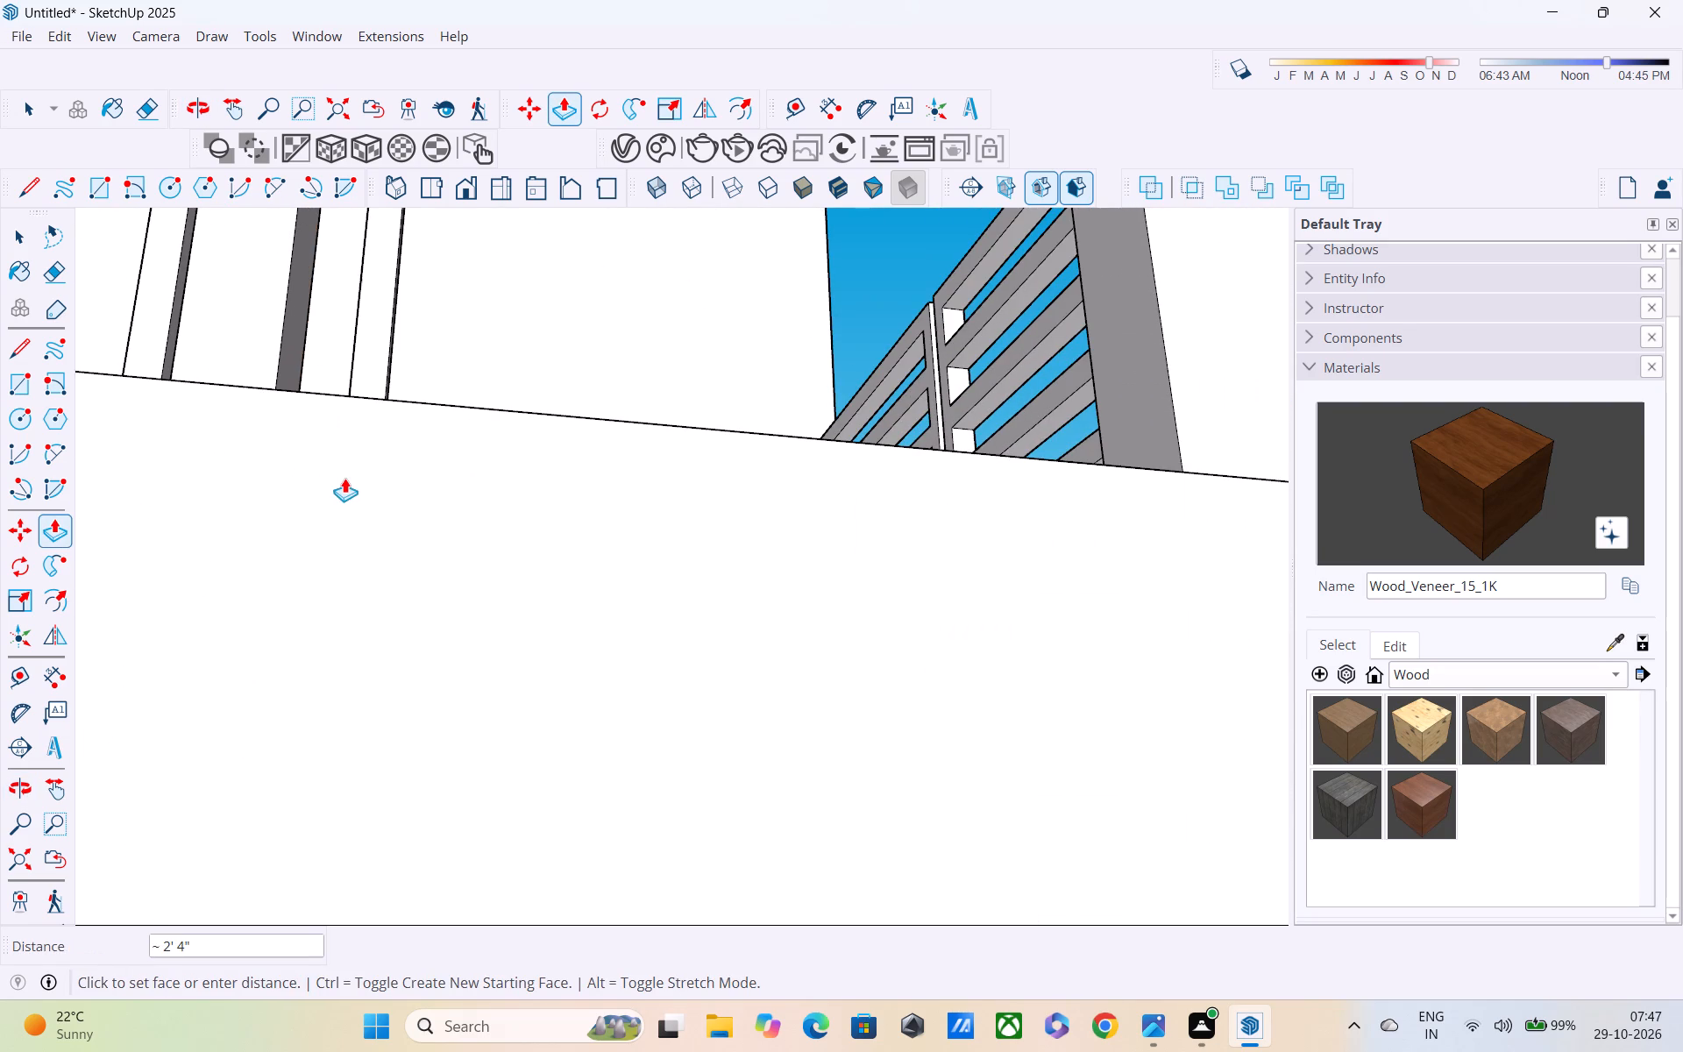
middle_drag(354, 416, 268, 719)
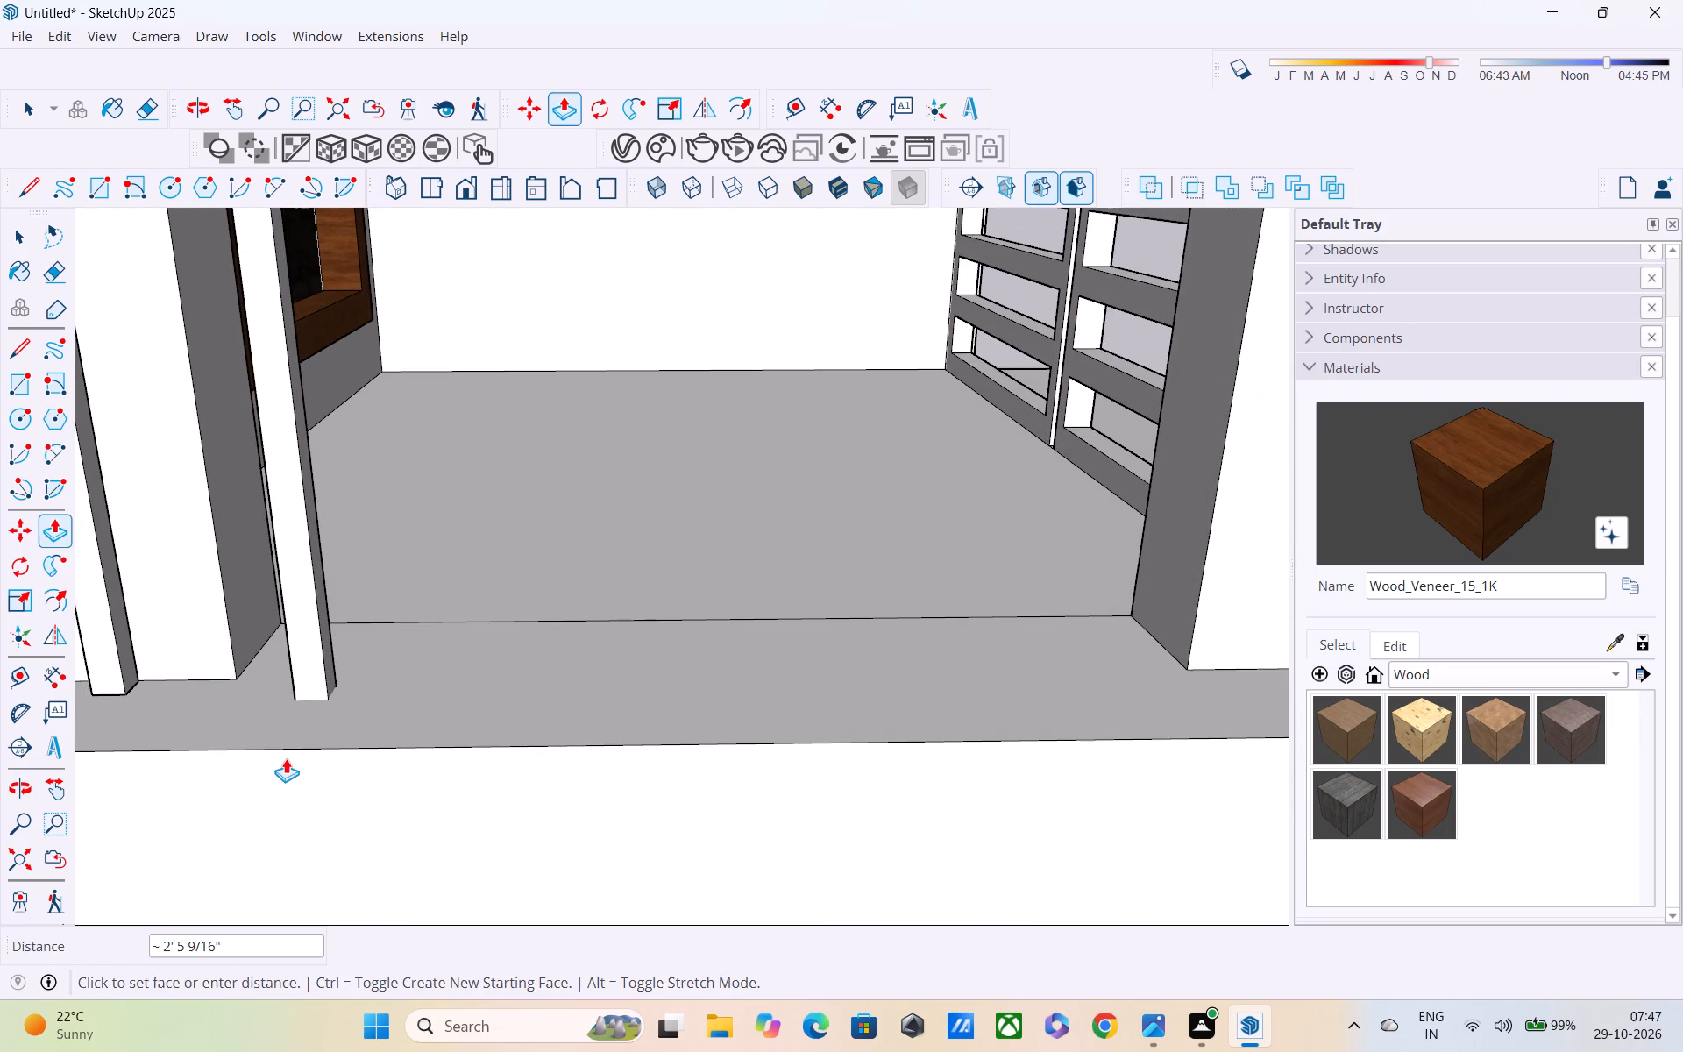
click(286, 758)
Repeat the 2' 5 9/16" downward extrusion on the bottom faces of the remaining four railing bars.
scroll(533, 661, down, 4)
shift+middle_drag(533, 660, 519, 913)
middle_drag(491, 704, 491, 522)
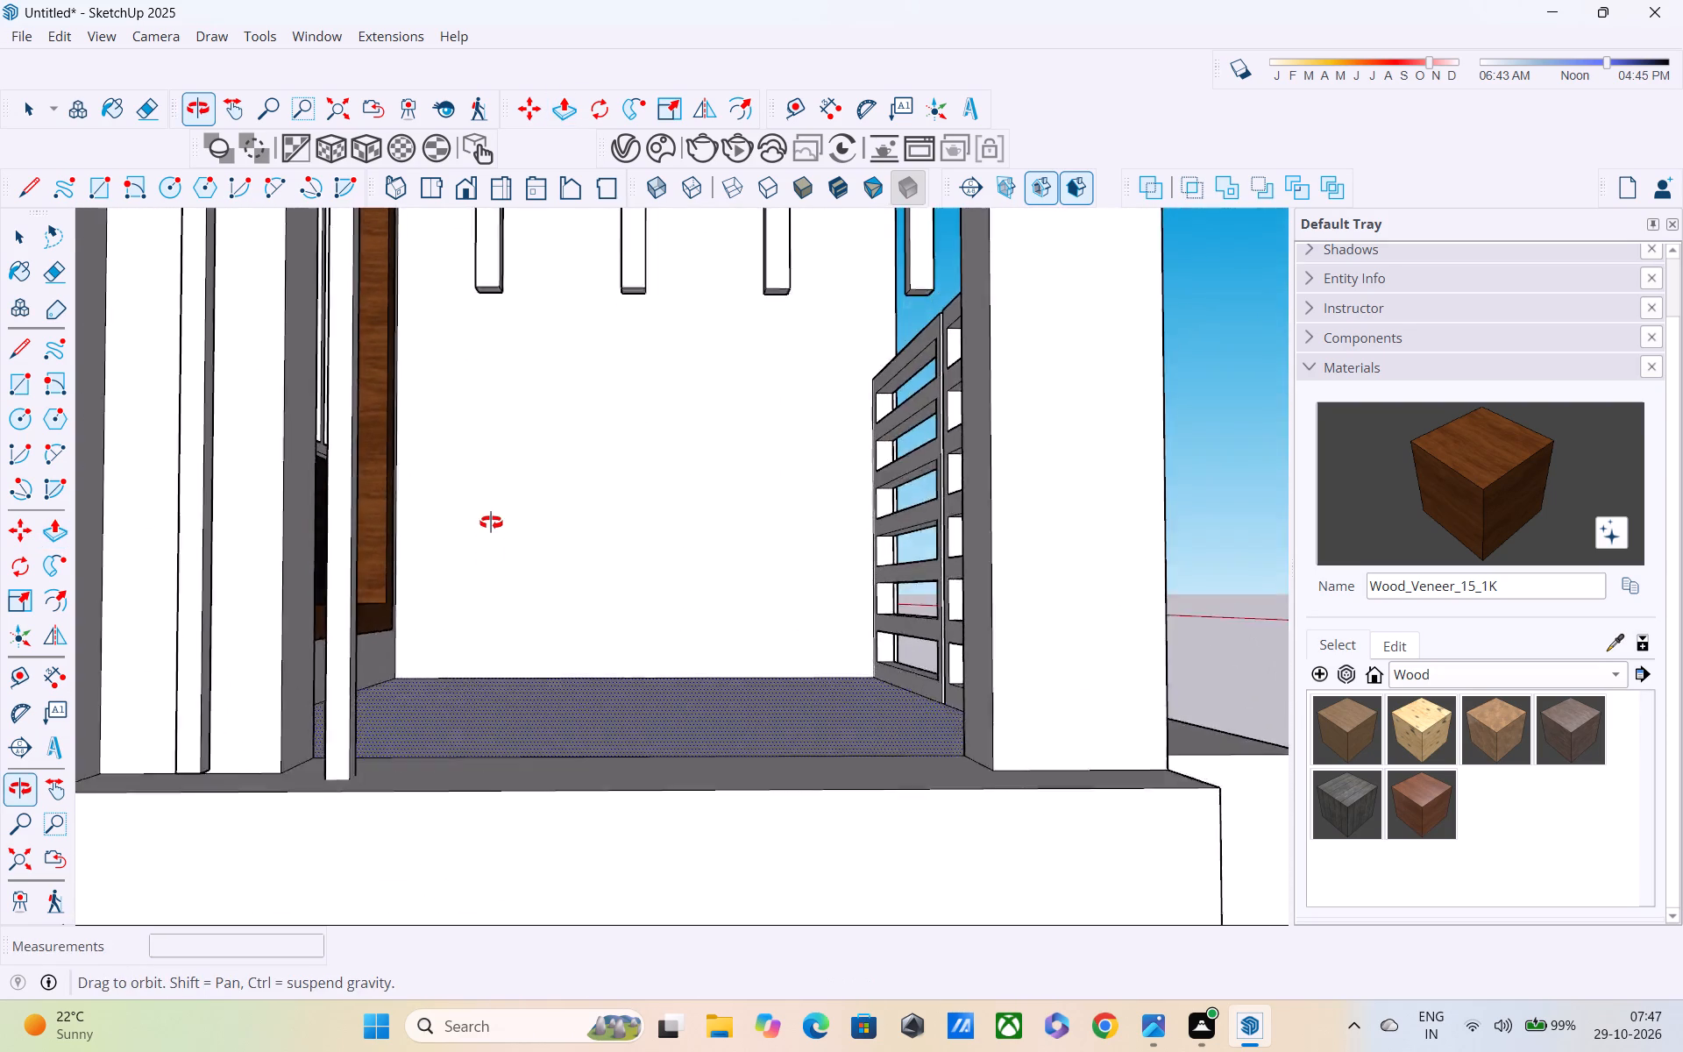
middle_drag(491, 522, 491, 674)
middle_drag(493, 565, 524, 333)
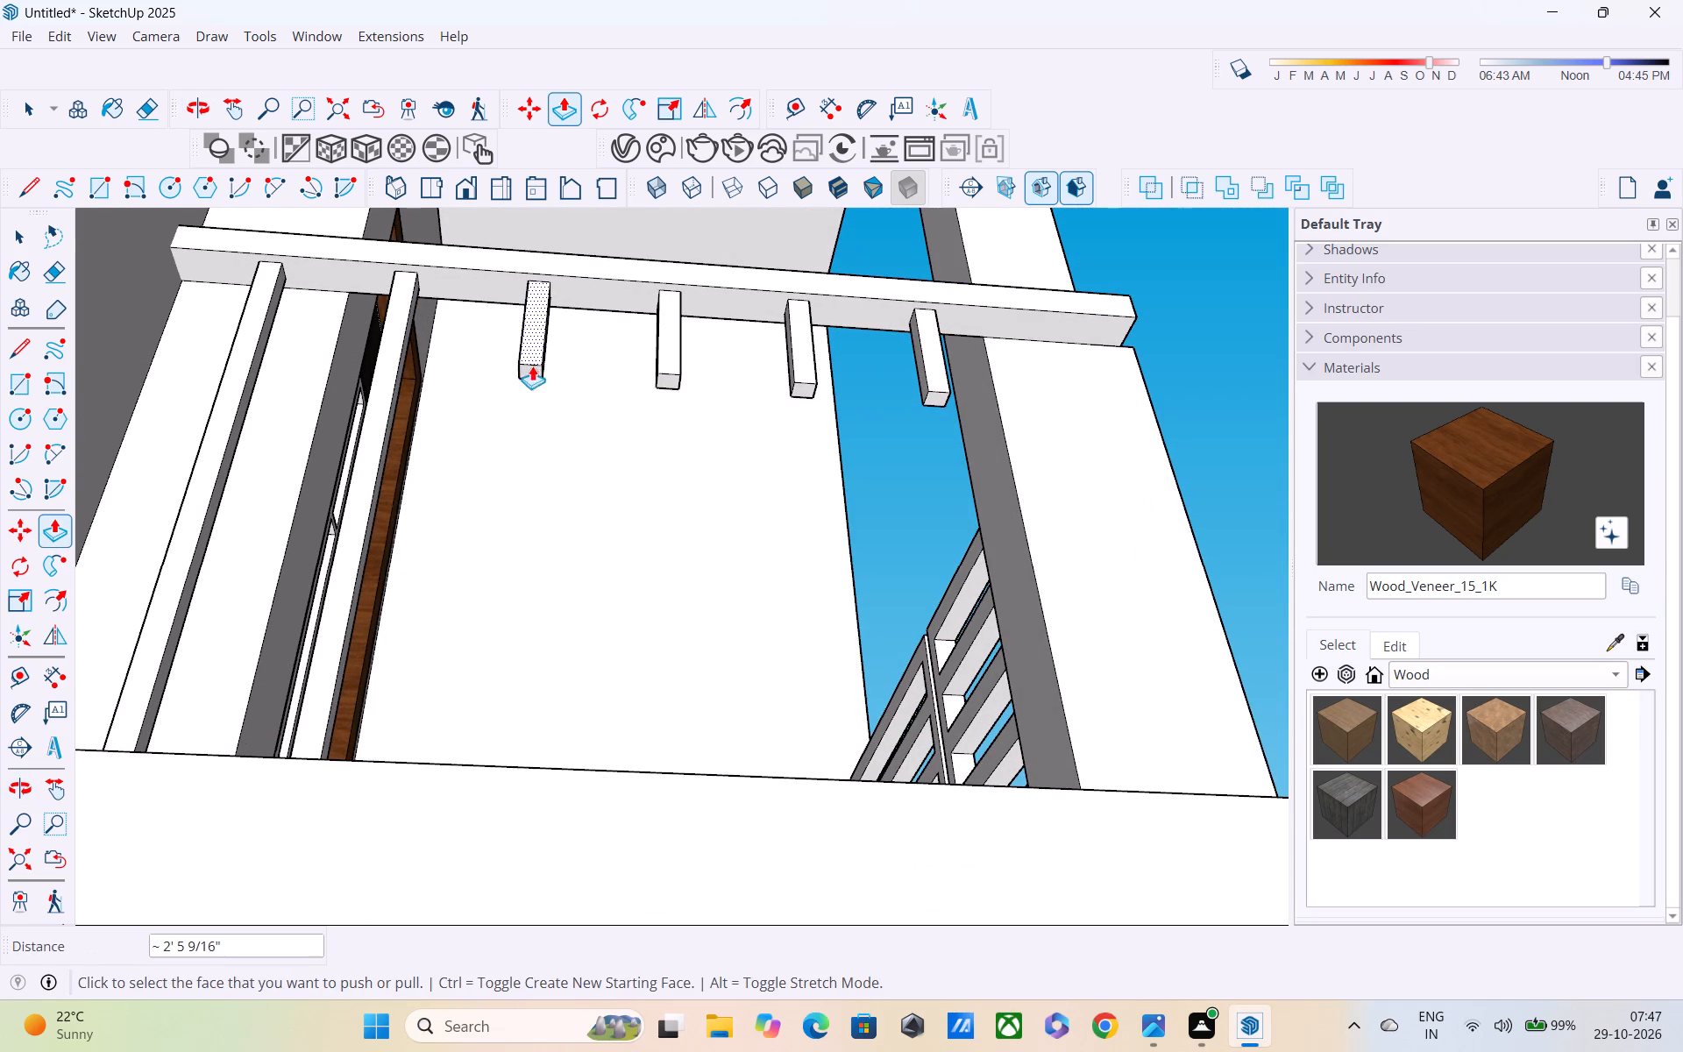
double_click(529, 367)
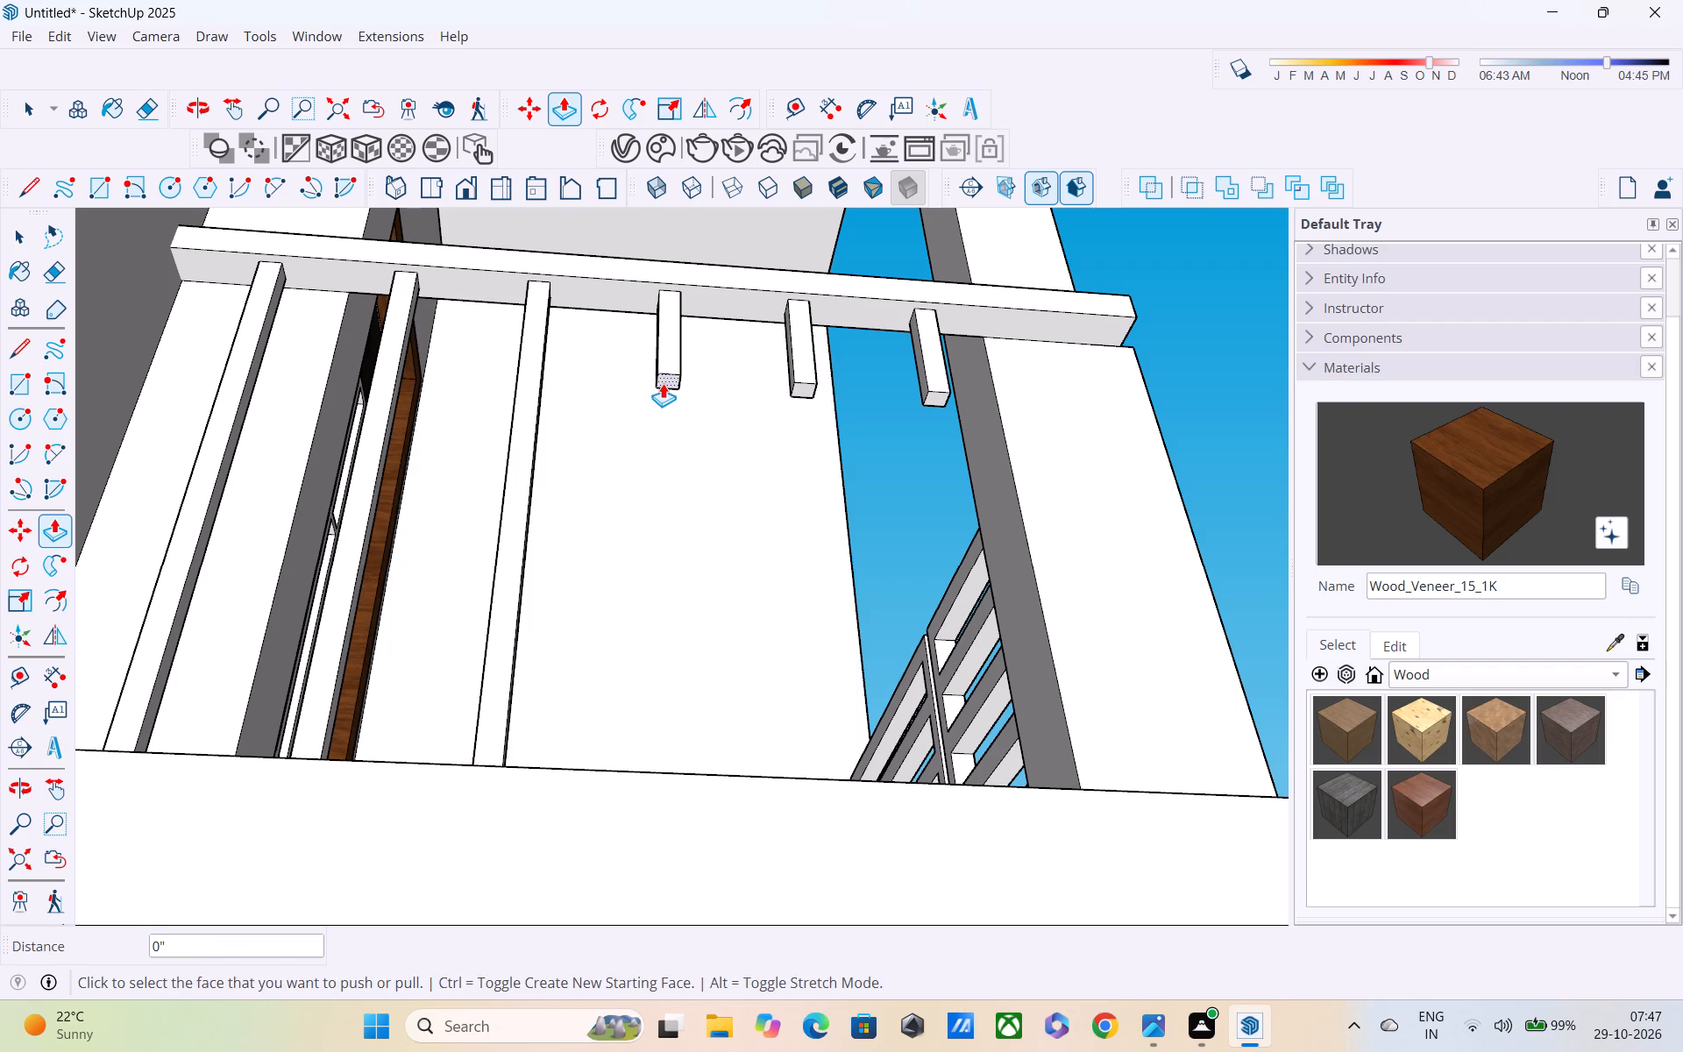
double_click(663, 383)
double_click(806, 394)
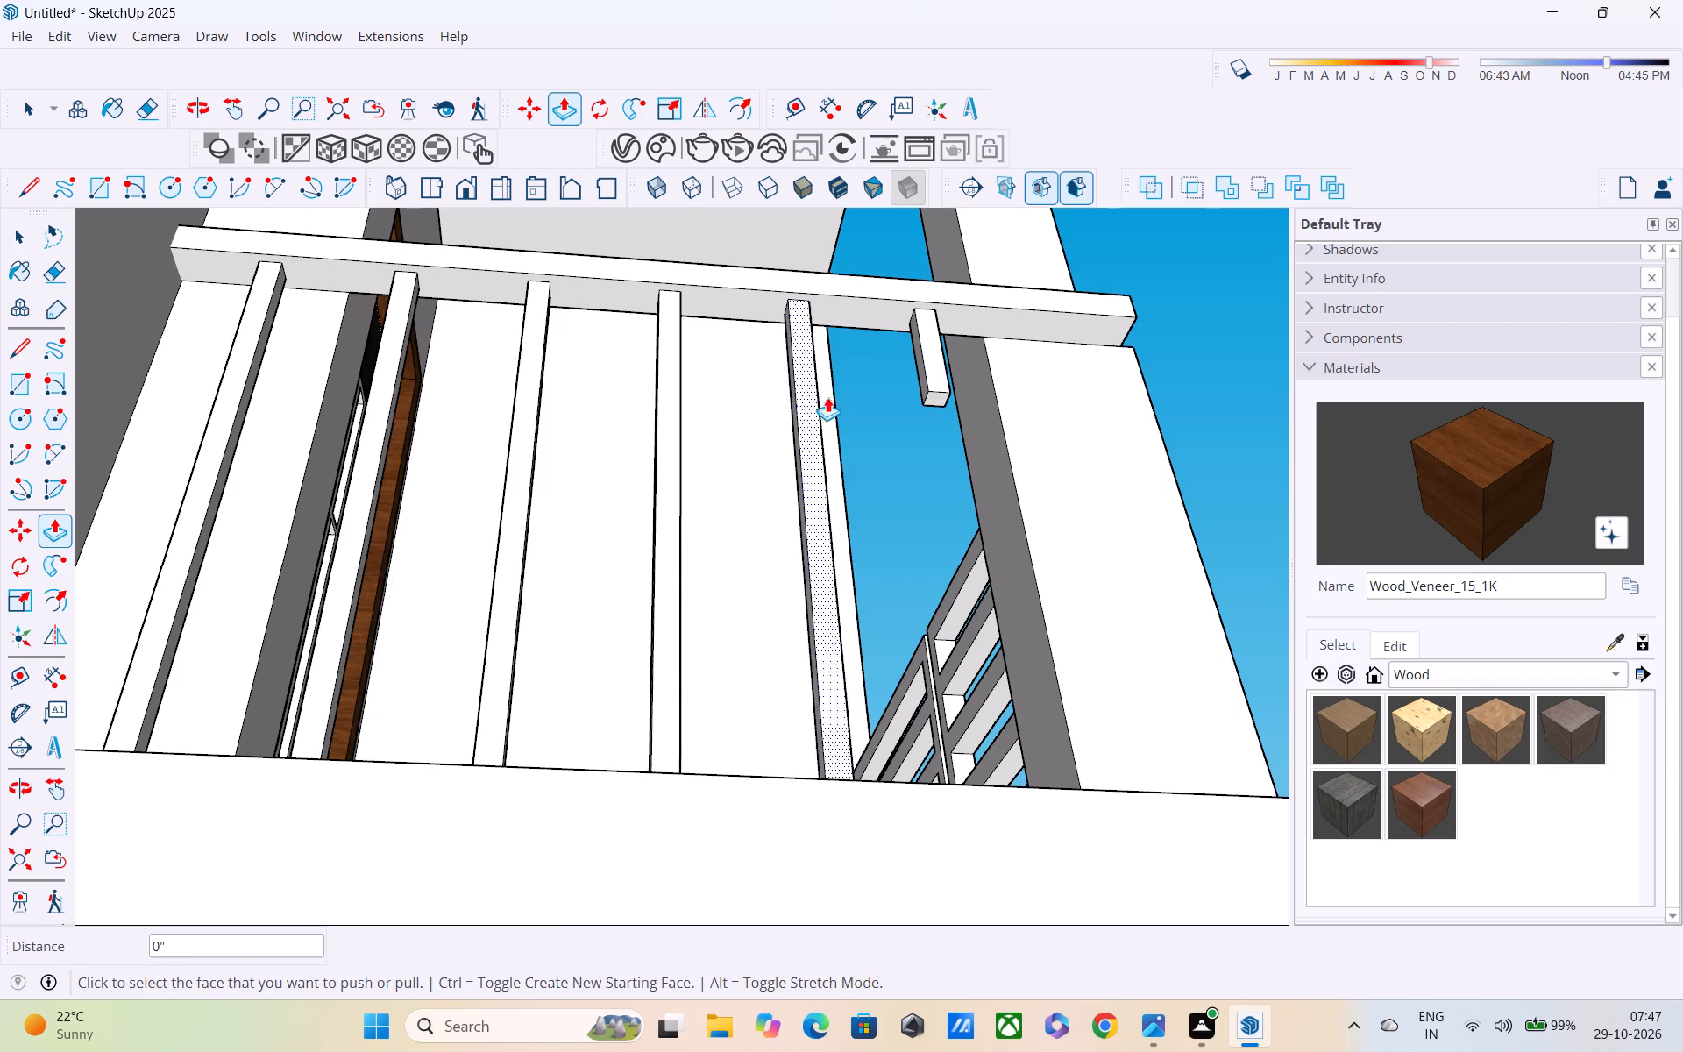
double_click(947, 397)
Examine the side railing, gate and entrance porch from outside the building.
scroll(946, 397, down, 6)
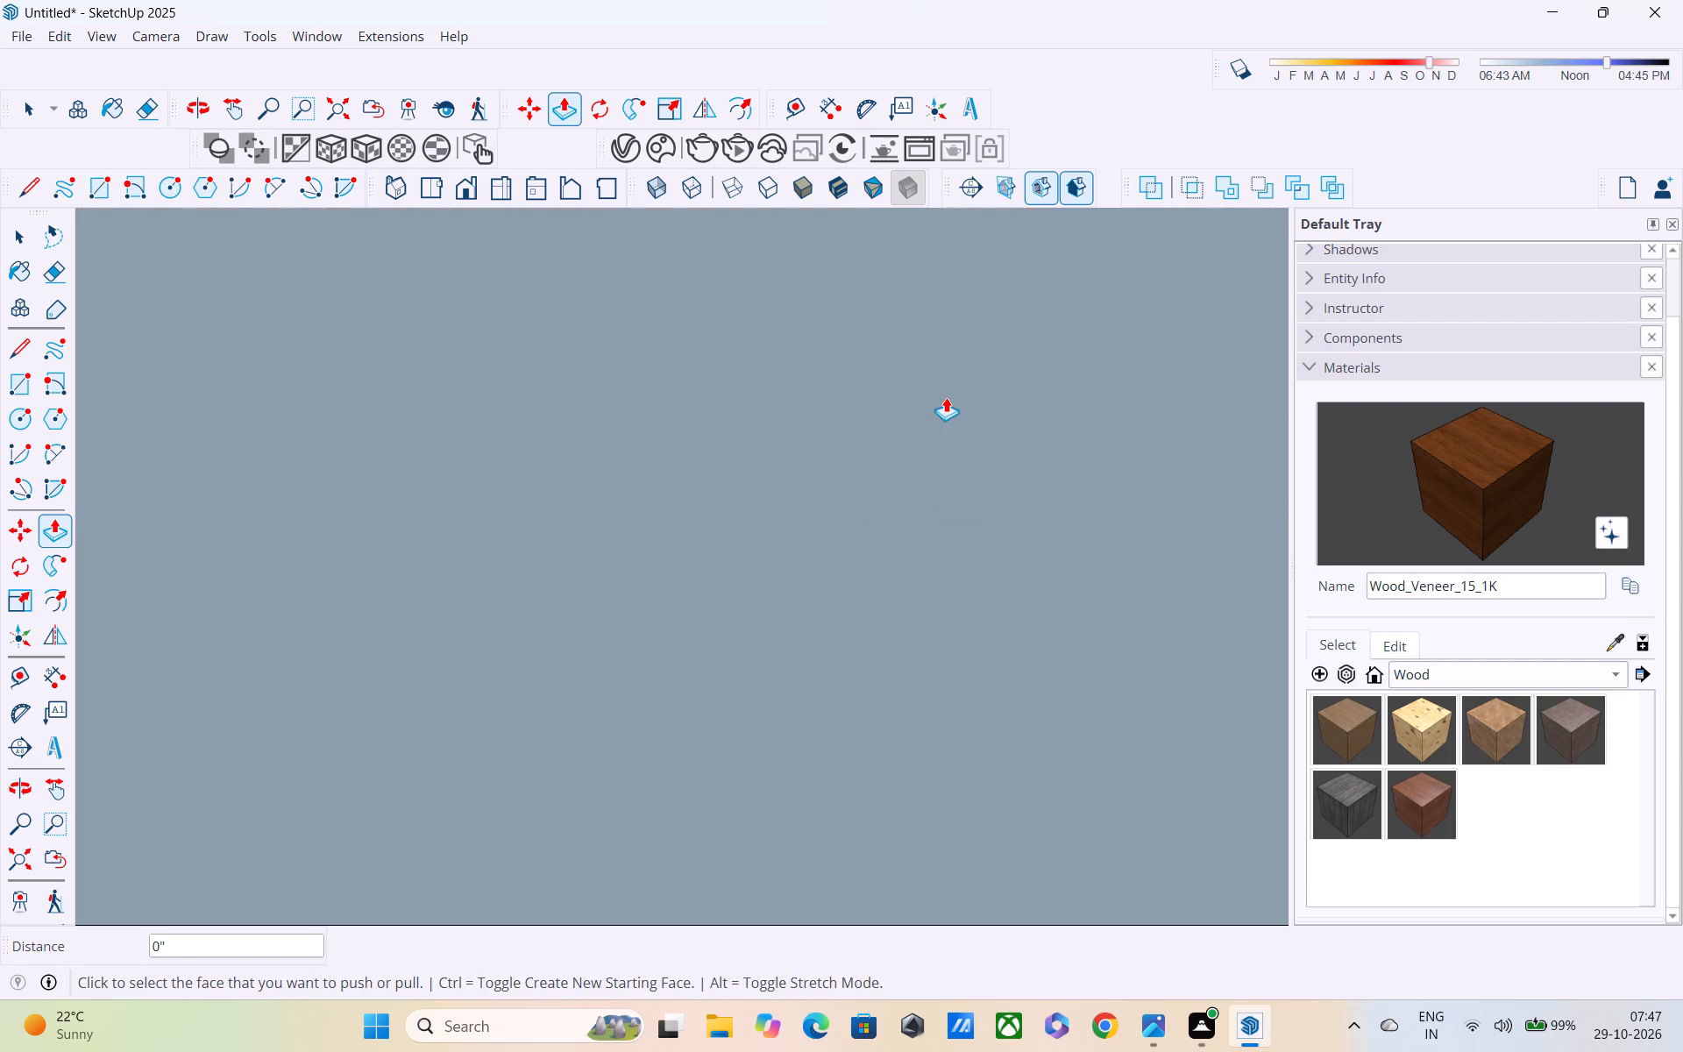
click(5, 855)
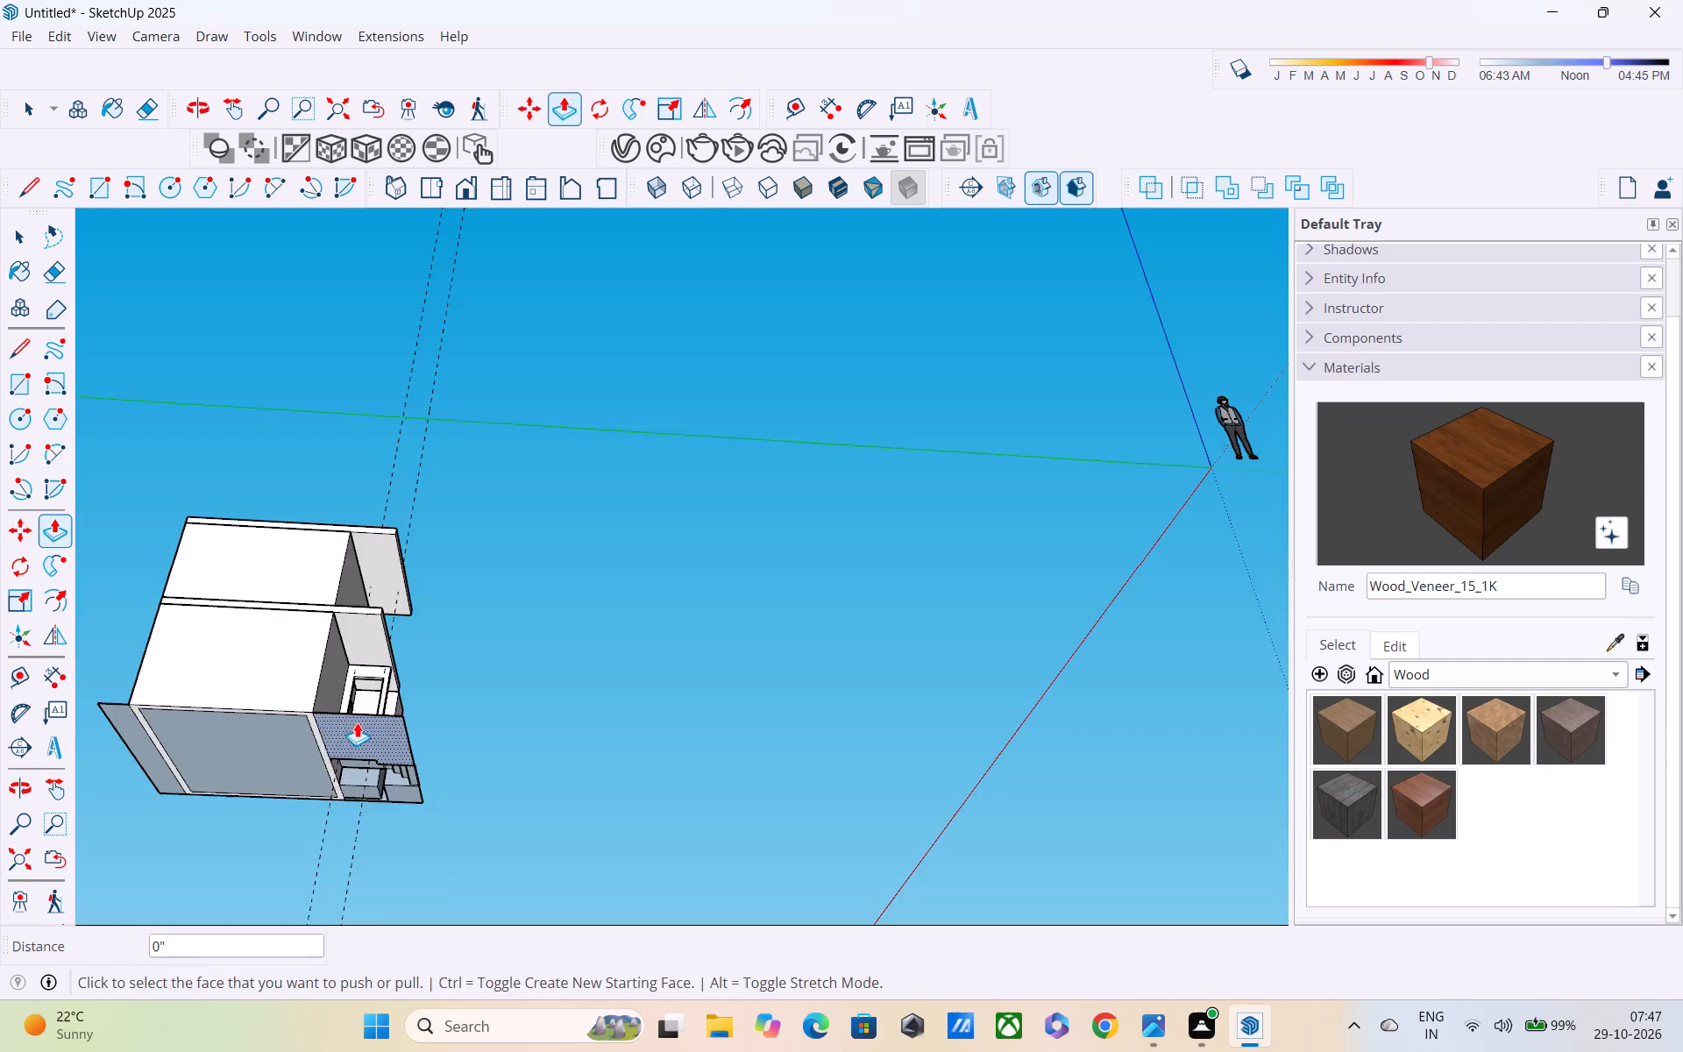
middle_drag(330, 764, 0, 930)
scroll(550, 611, down, 3)
middle_drag(570, 626, 376, 800)
scroll(376, 800, down, 1)
key(space)
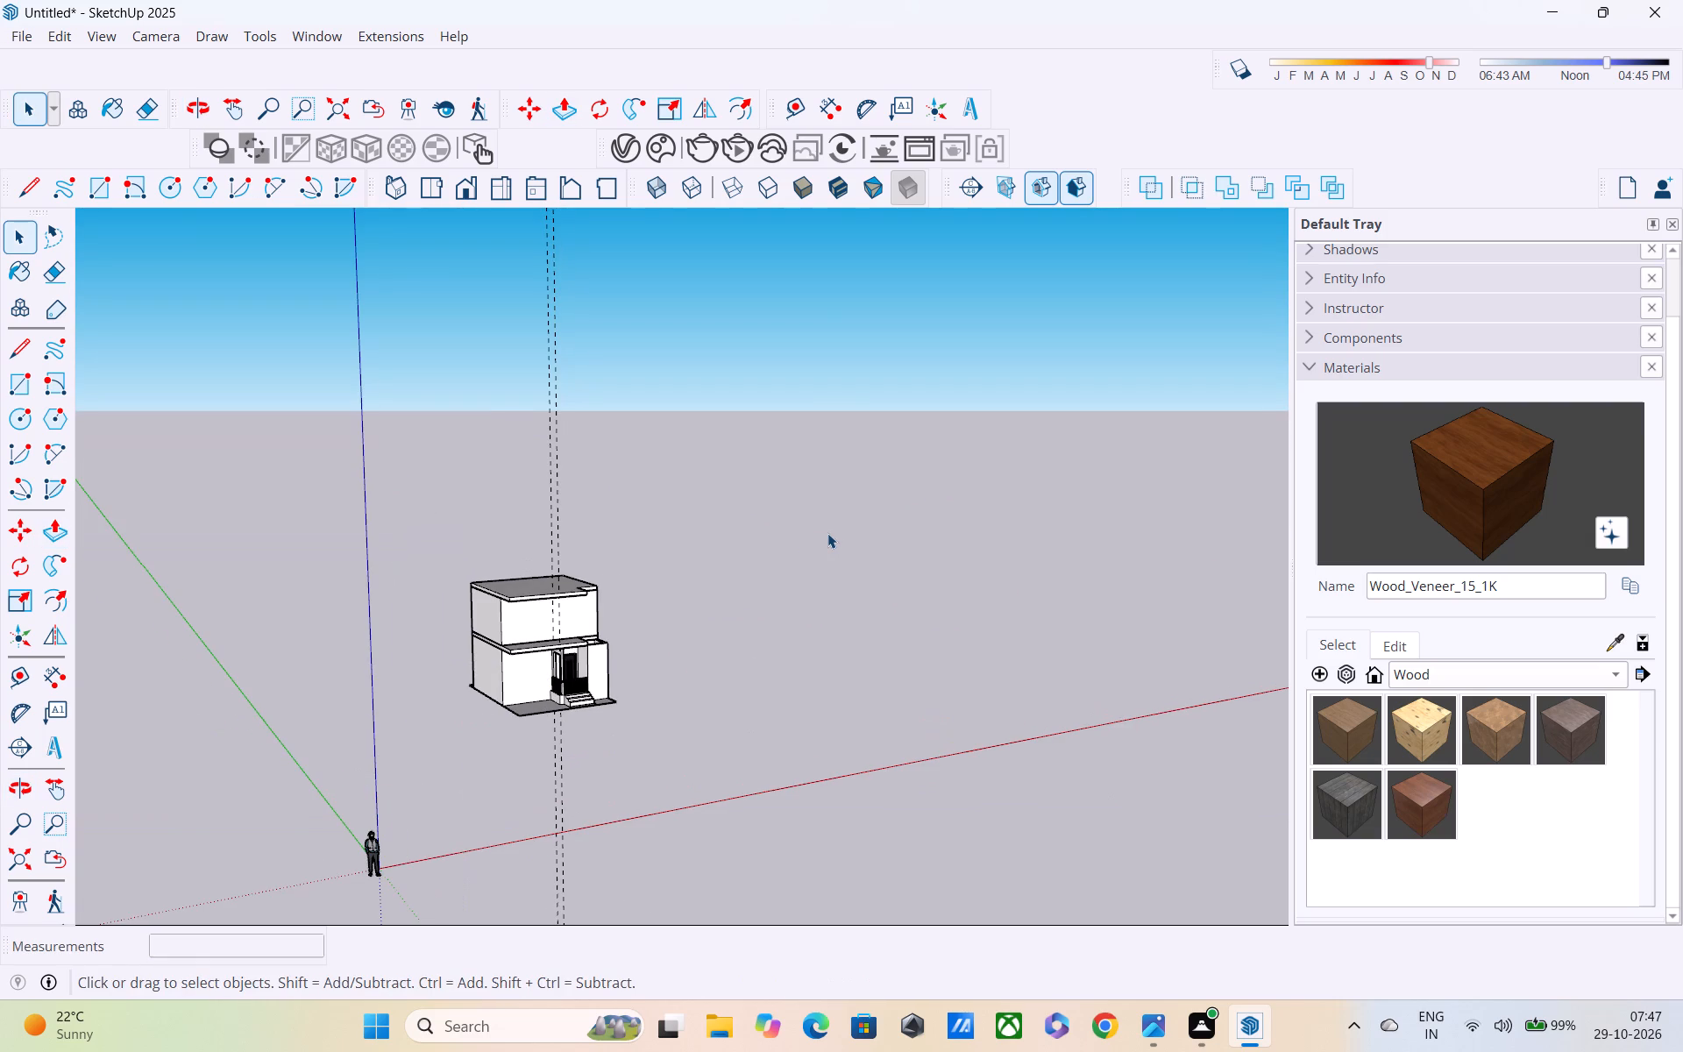
click(827, 533)
scroll(600, 647, up, 17)
middle_drag(592, 681, 646, 613)
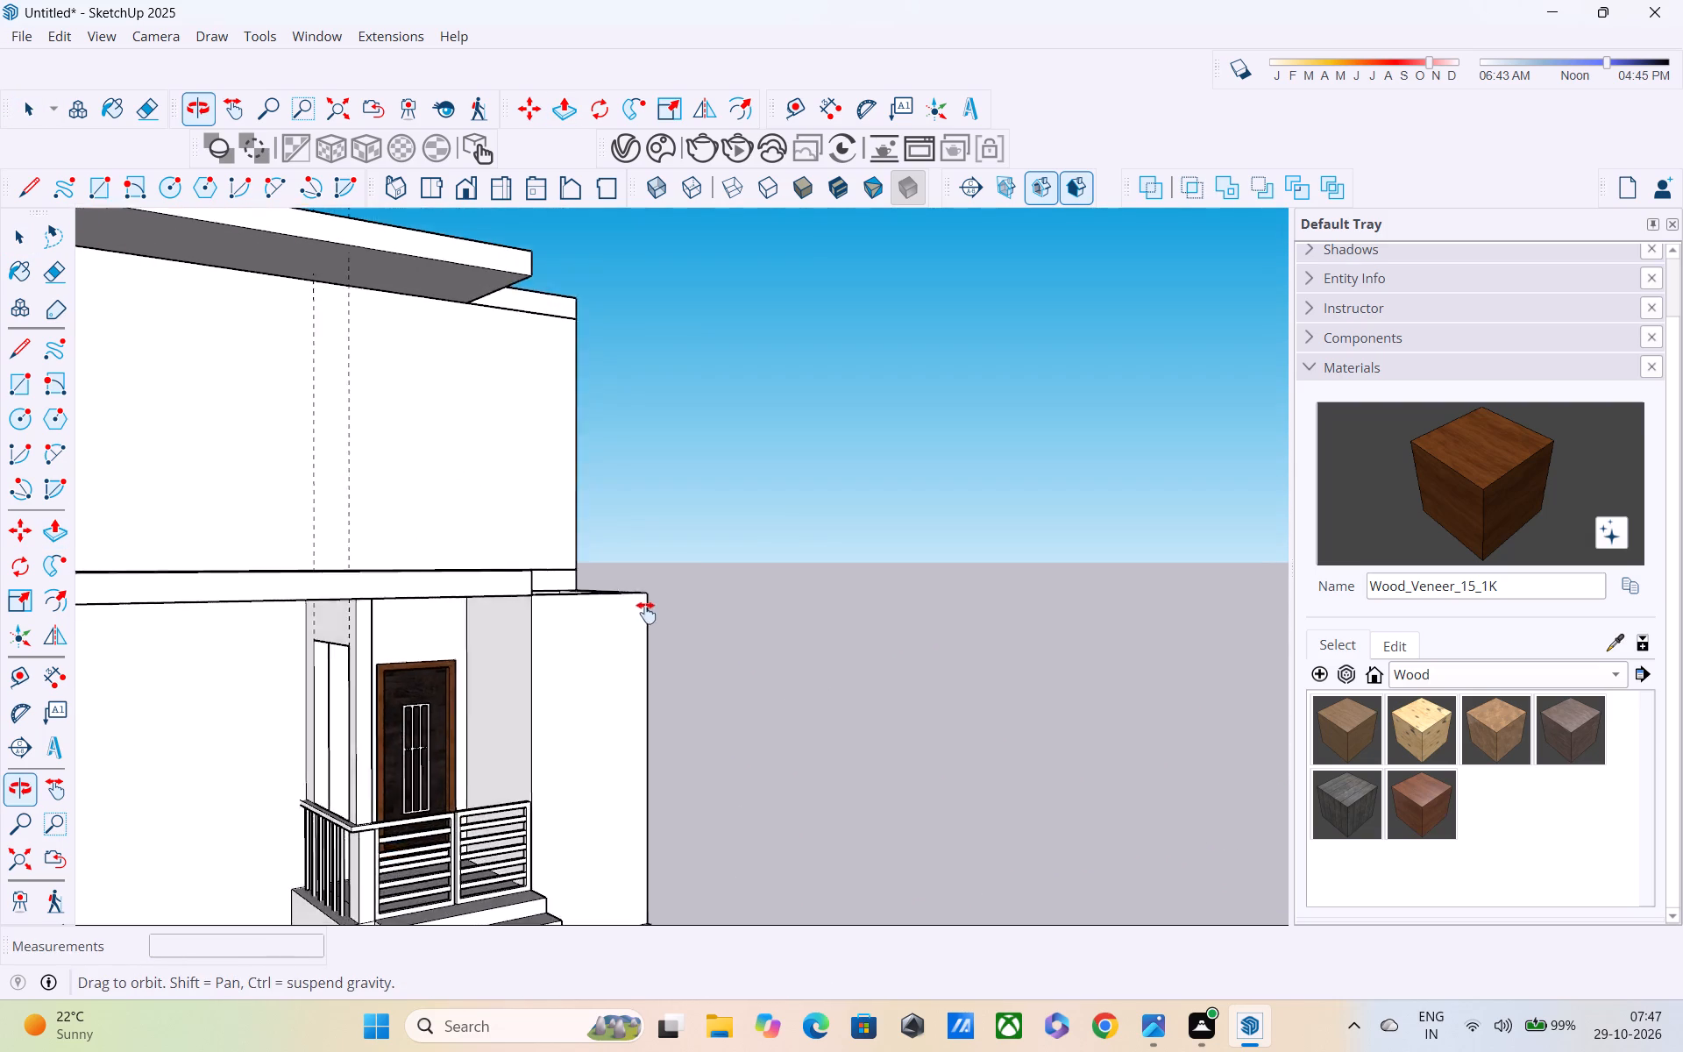
middle_drag(646, 613, 783, 508)
middle_drag(778, 579, 872, 461)
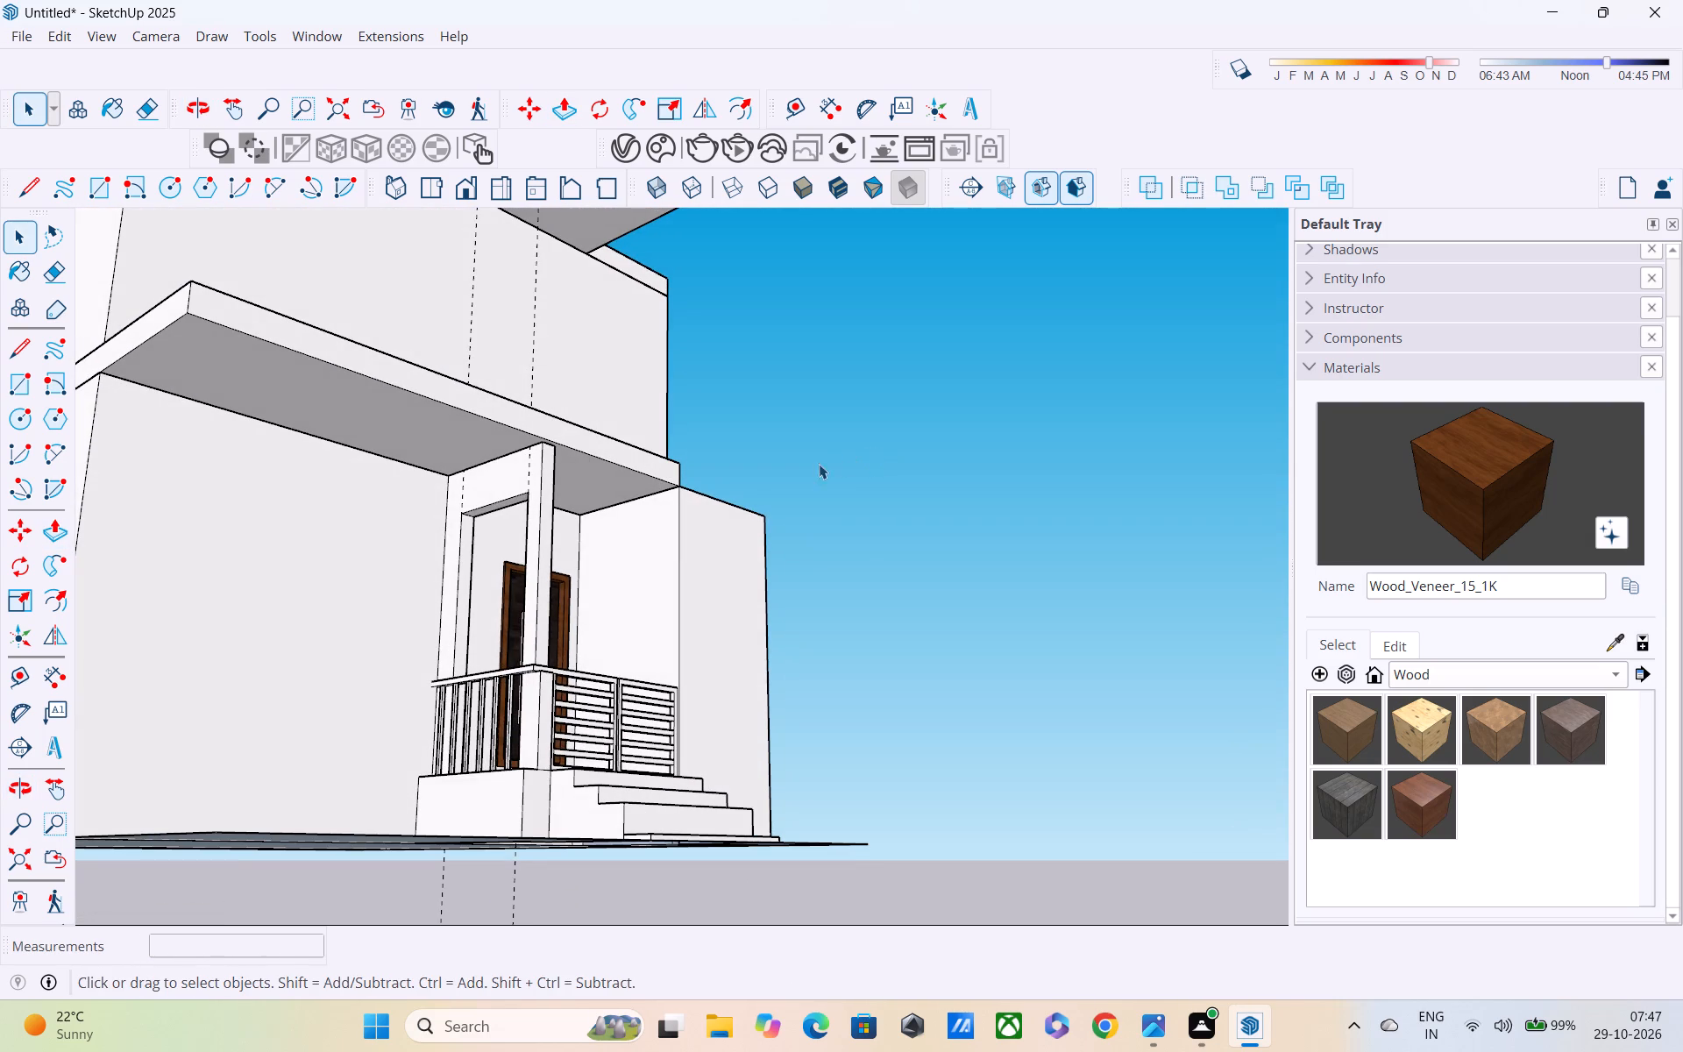
middle_drag(821, 486, 1010, 529)
scroll(816, 539, down, 1)
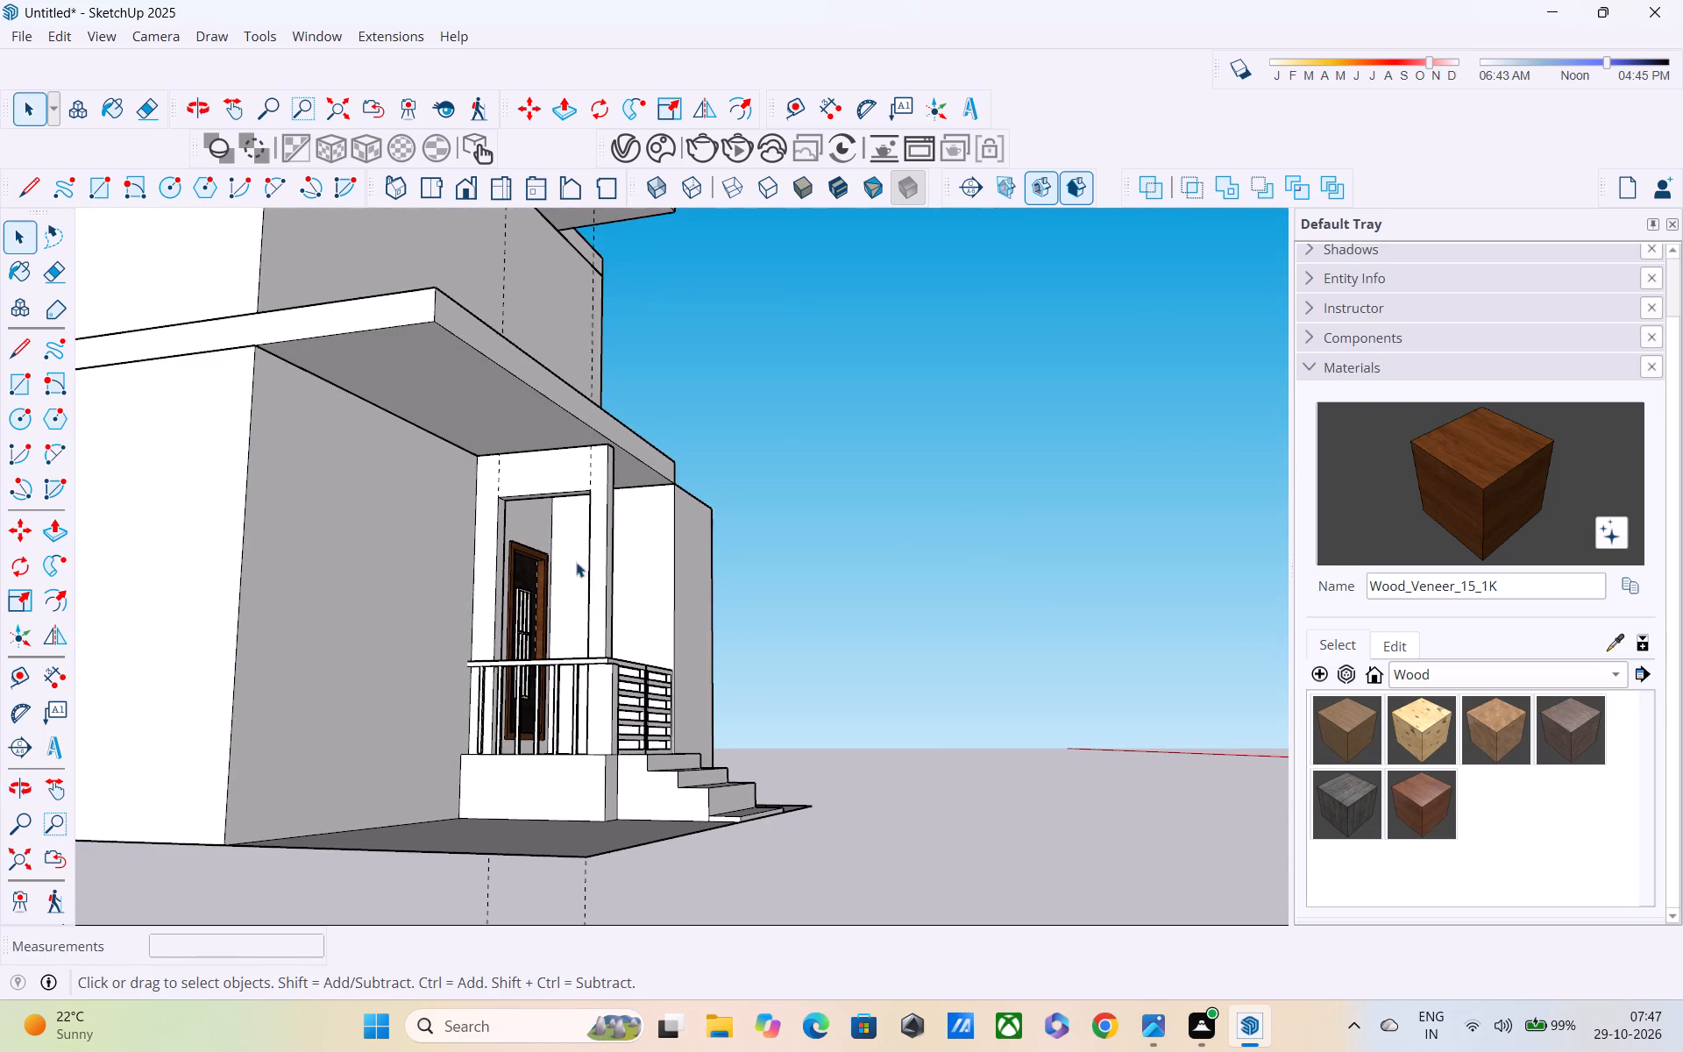
middle_drag(570, 562, 565, 601)
scroll(587, 396, down, 4)
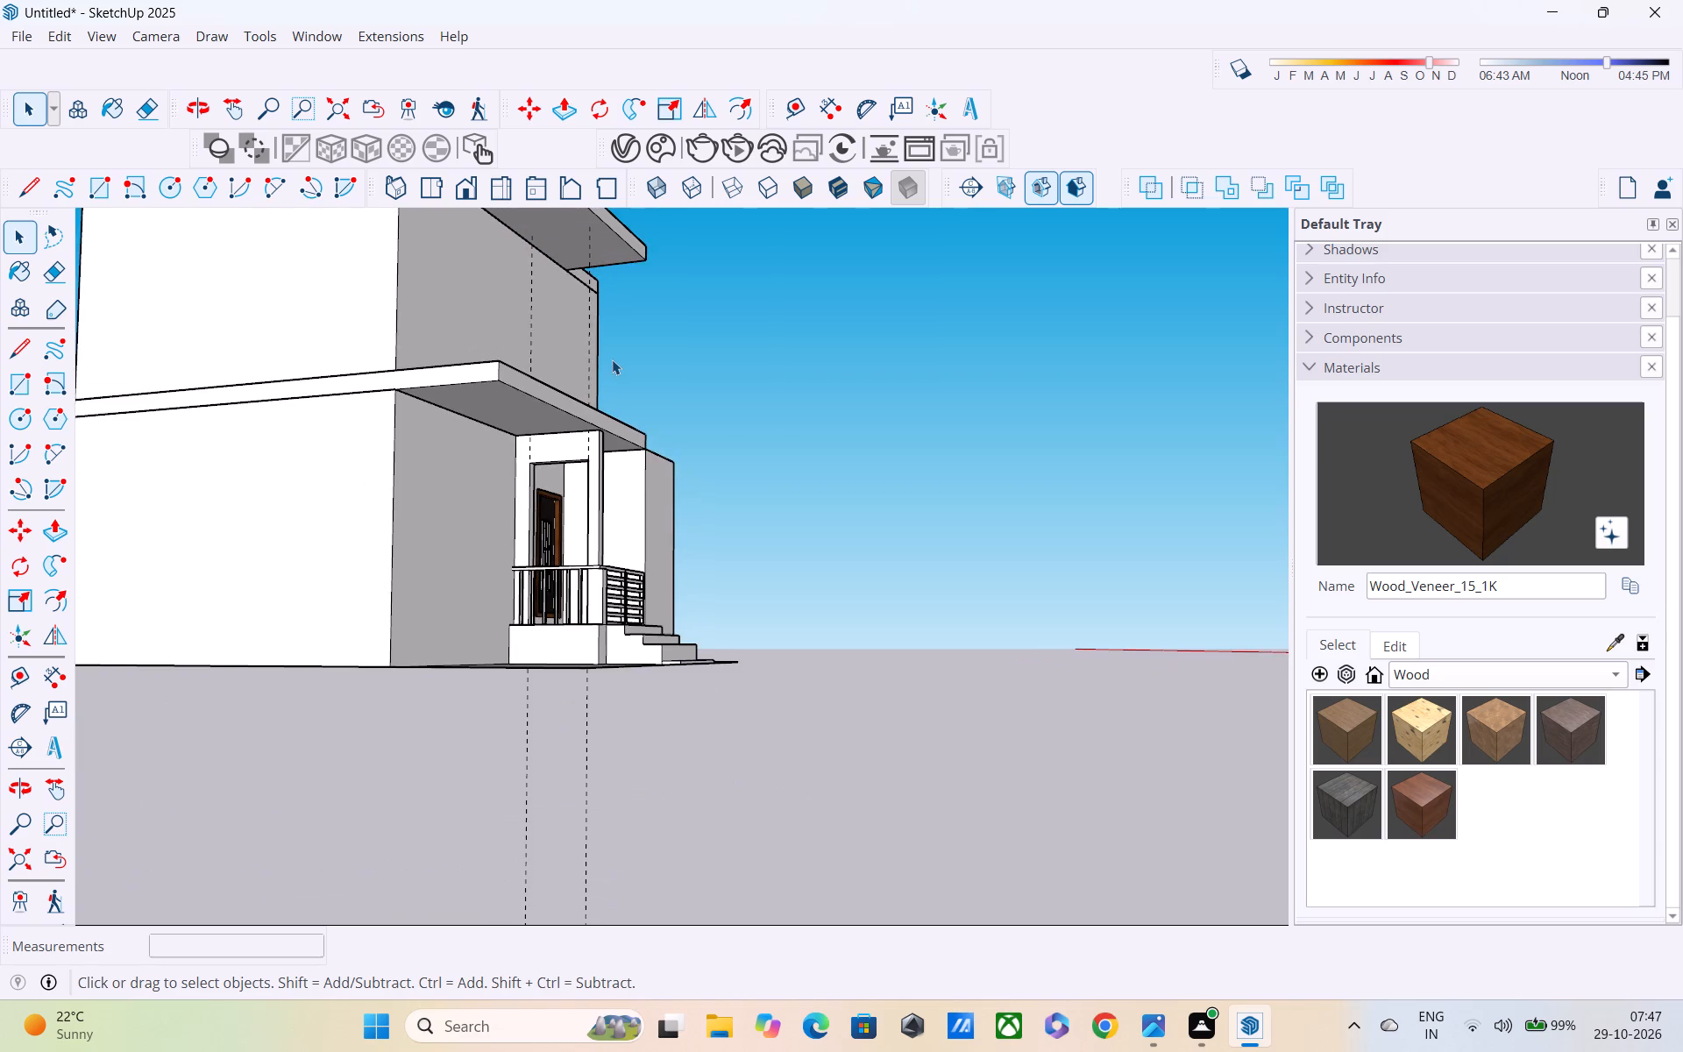
Delete the two vertical dashed guide lines that run through the porch and rise above the roof.
scroll(613, 359, down, 1)
shift+middle_drag(619, 359, 733, 668)
drag(768, 365, 441, 383)
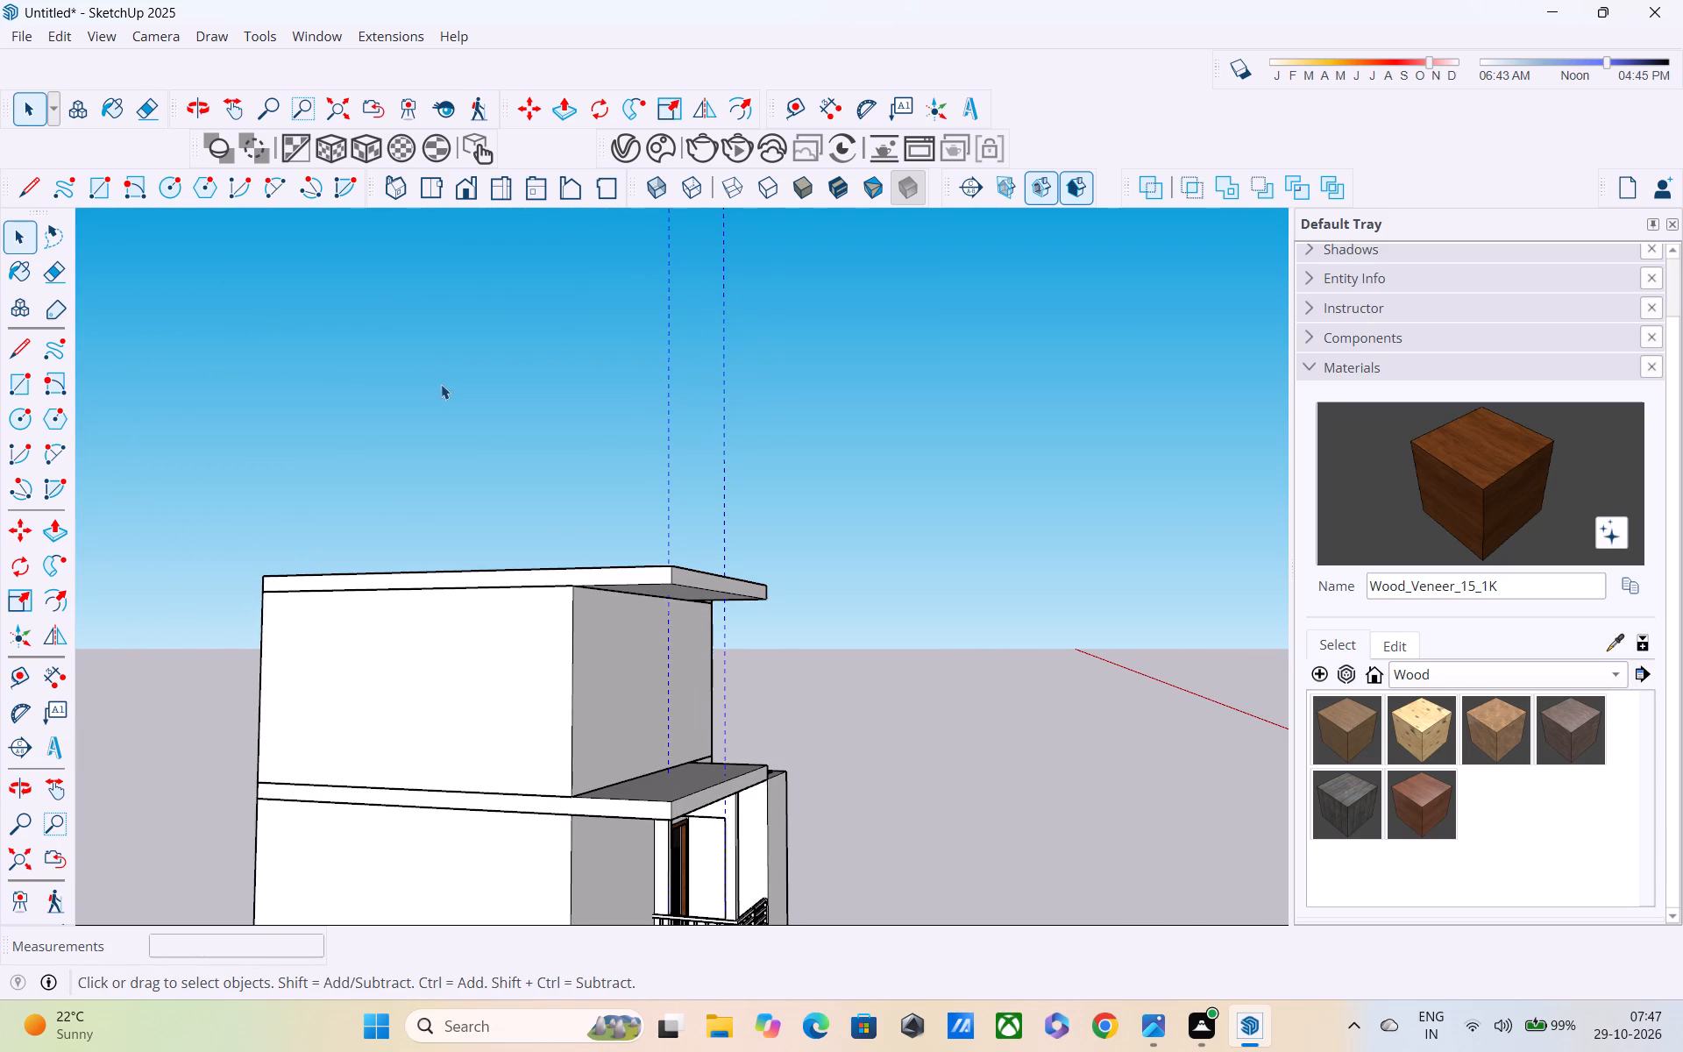
key(Delete)
scroll(446, 518, down, 3)
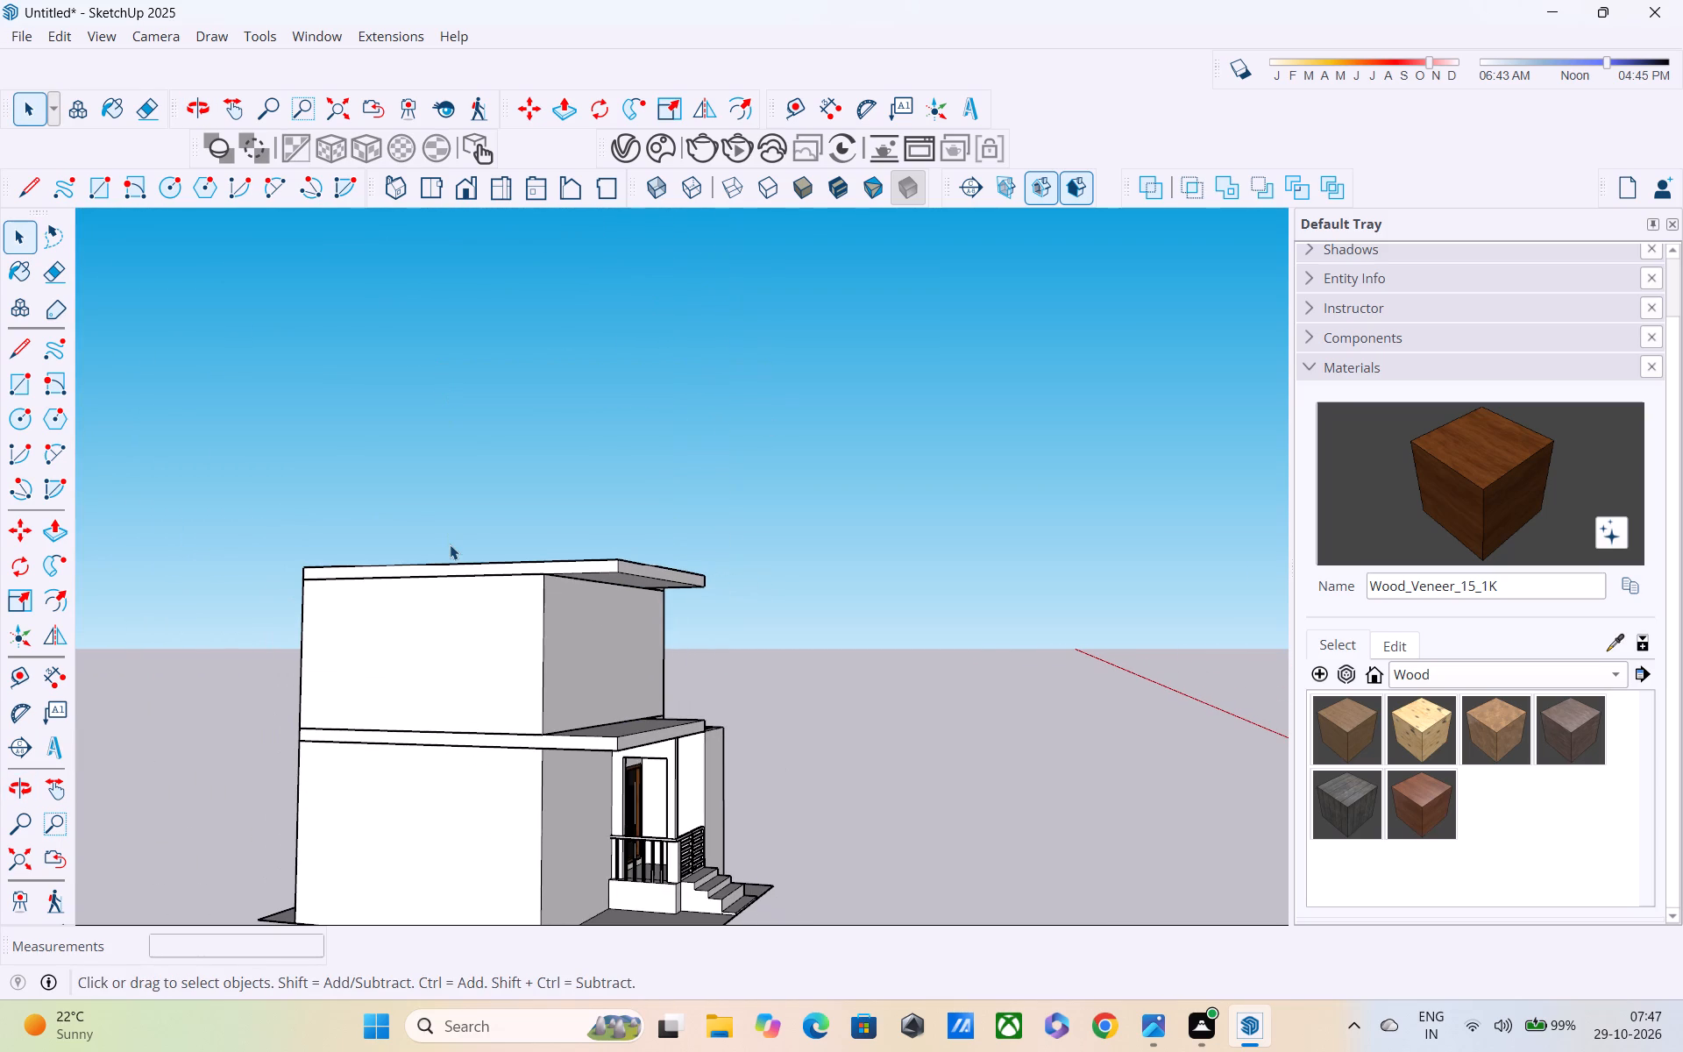
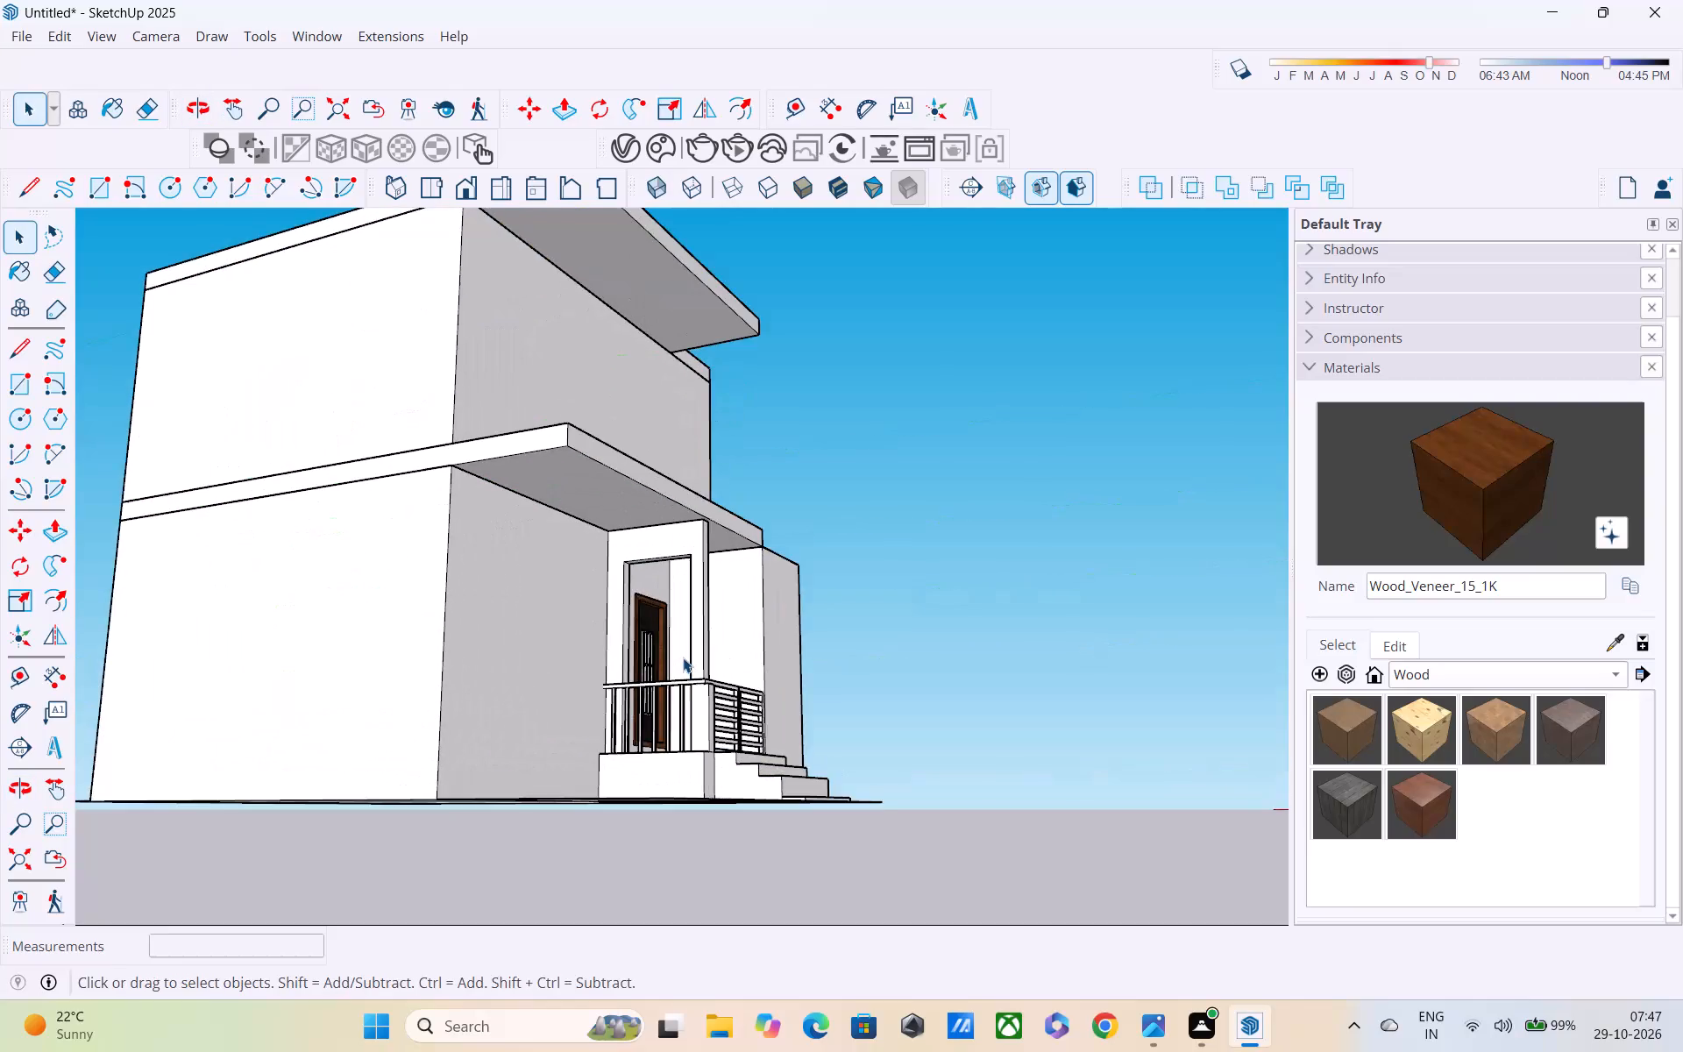
Inspect the house's entrance porch from several angles, including the wooden door, railings, column and front steps.
scroll(683, 657, up, 1)
middle_drag(683, 655, 696, 610)
scroll(686, 620, up, 10)
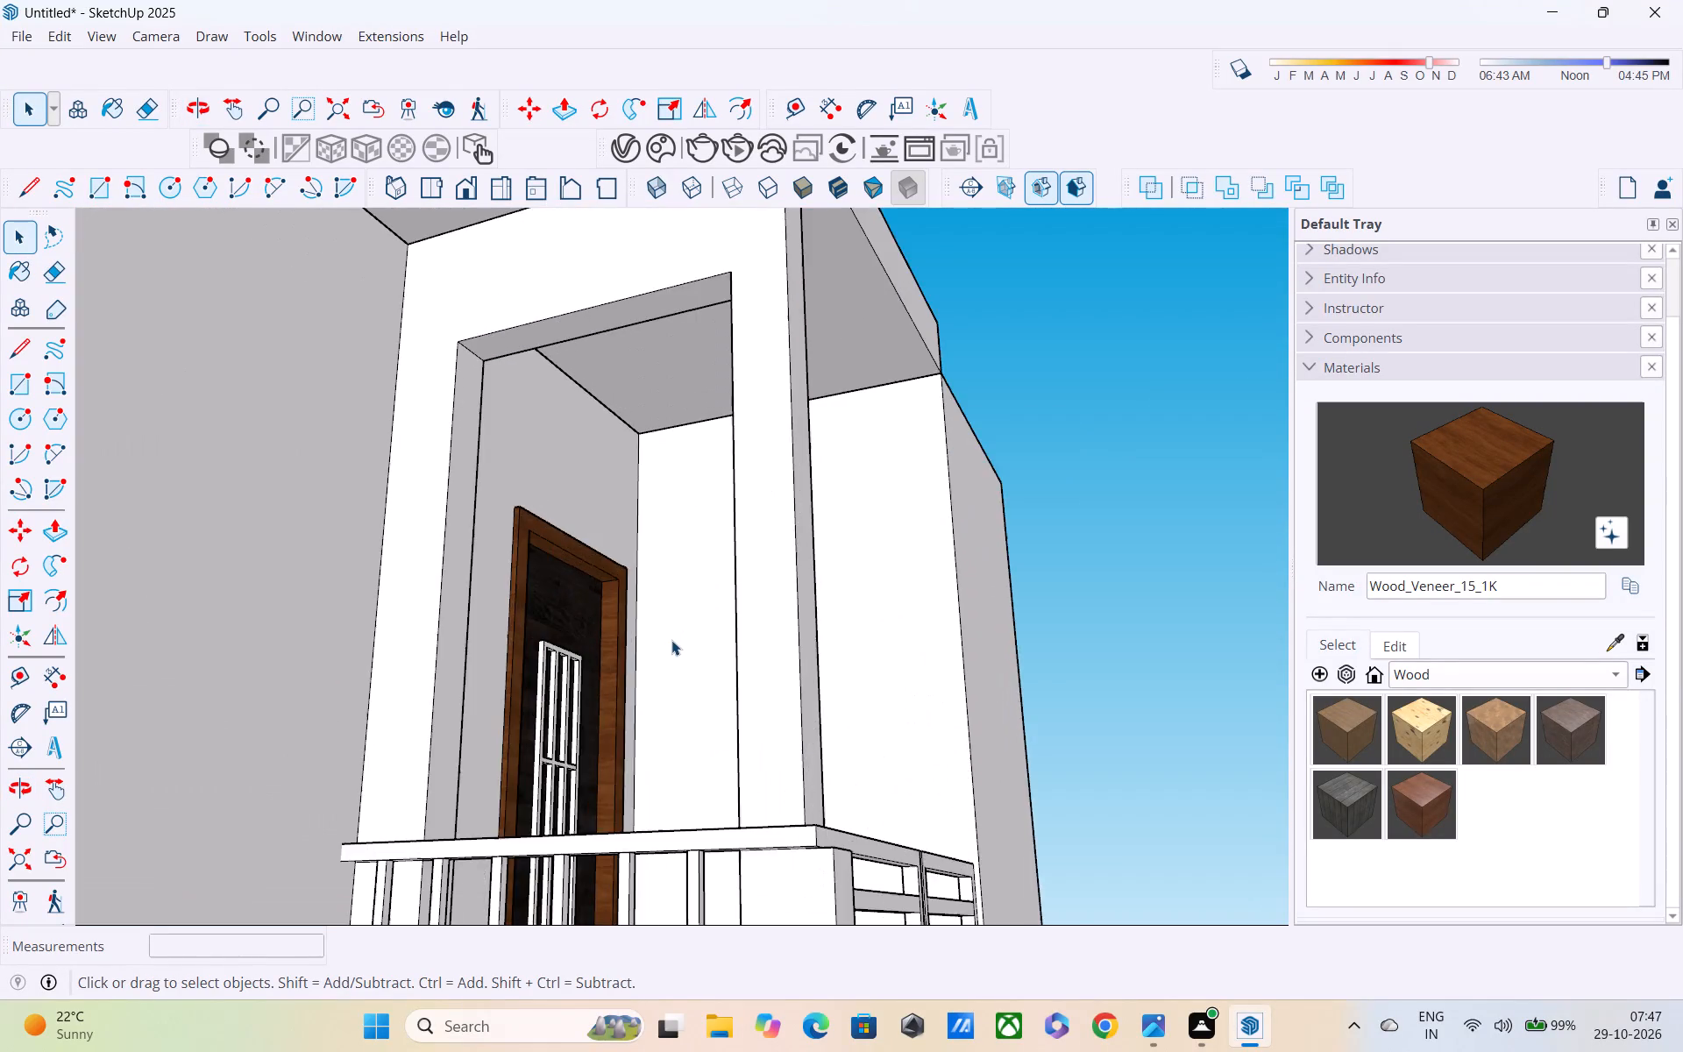
shift+middle_drag(671, 642, 704, 534)
scroll(713, 523, down, 6)
middle_drag(718, 540, 542, 672)
scroll(673, 721, up, 2)
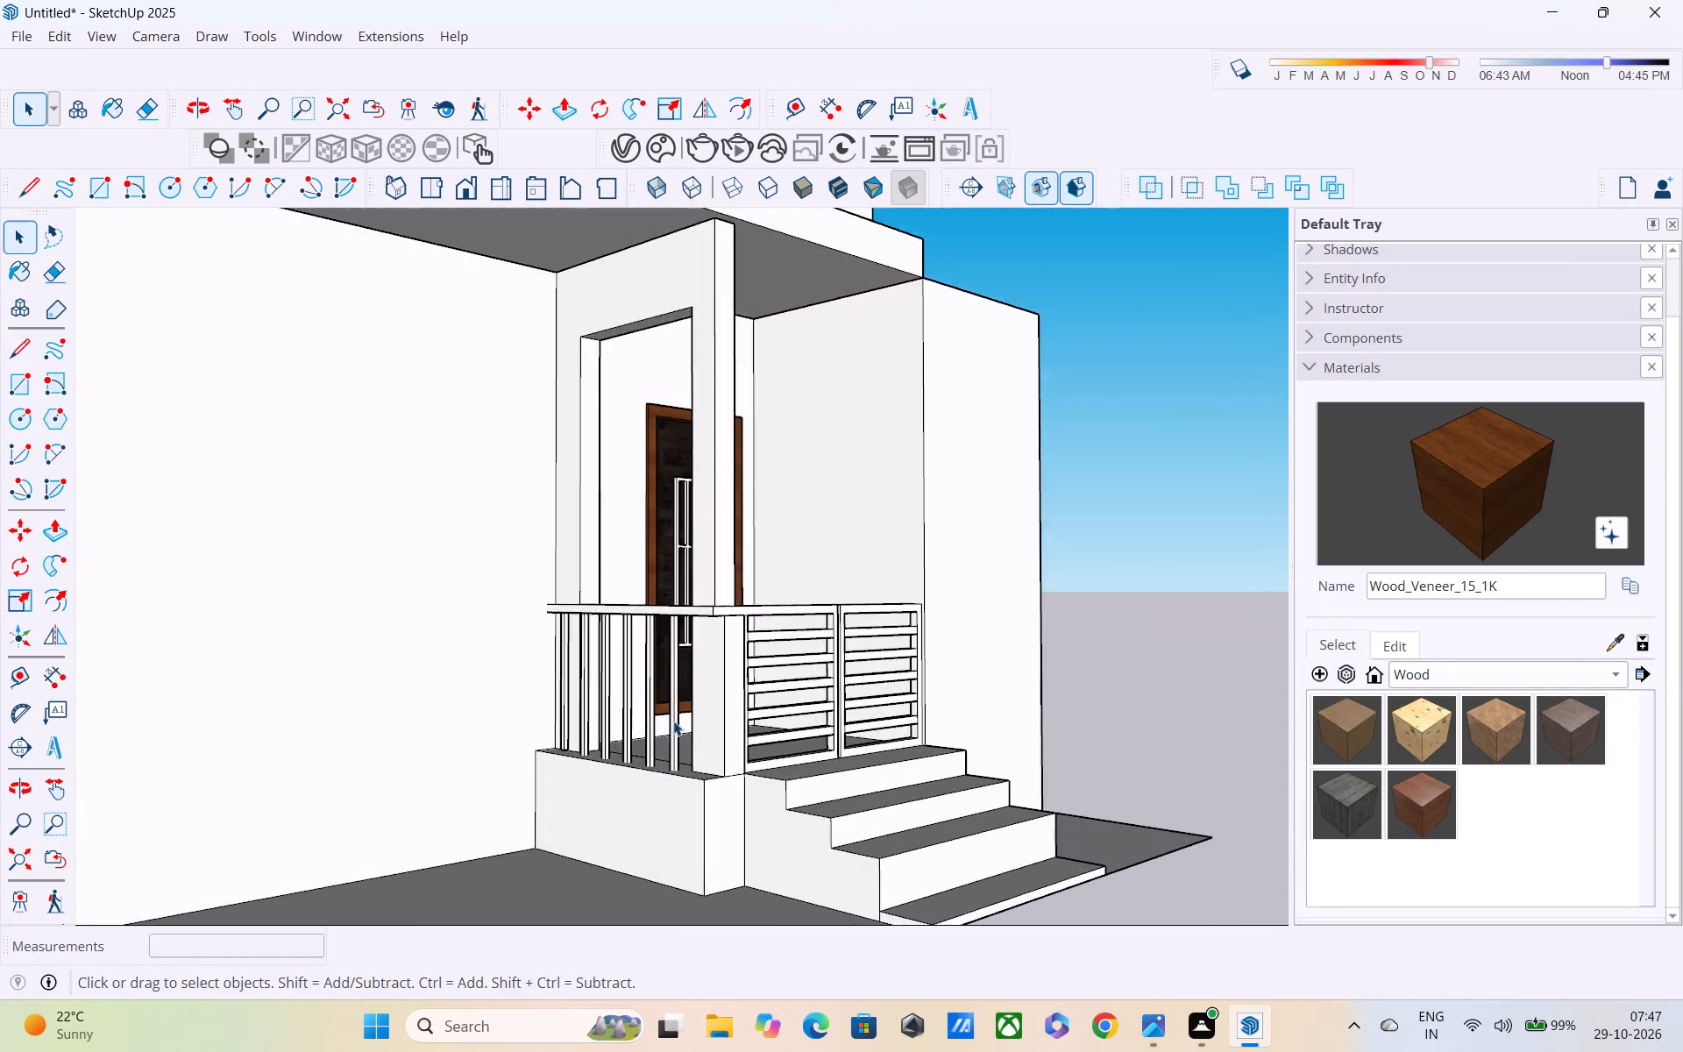
scroll(673, 721, up, 4)
middle_drag(651, 707, 728, 865)
scroll(735, 857, down, 4)
middle_drag(683, 935, 481, 834)
scroll(481, 828, up, 1)
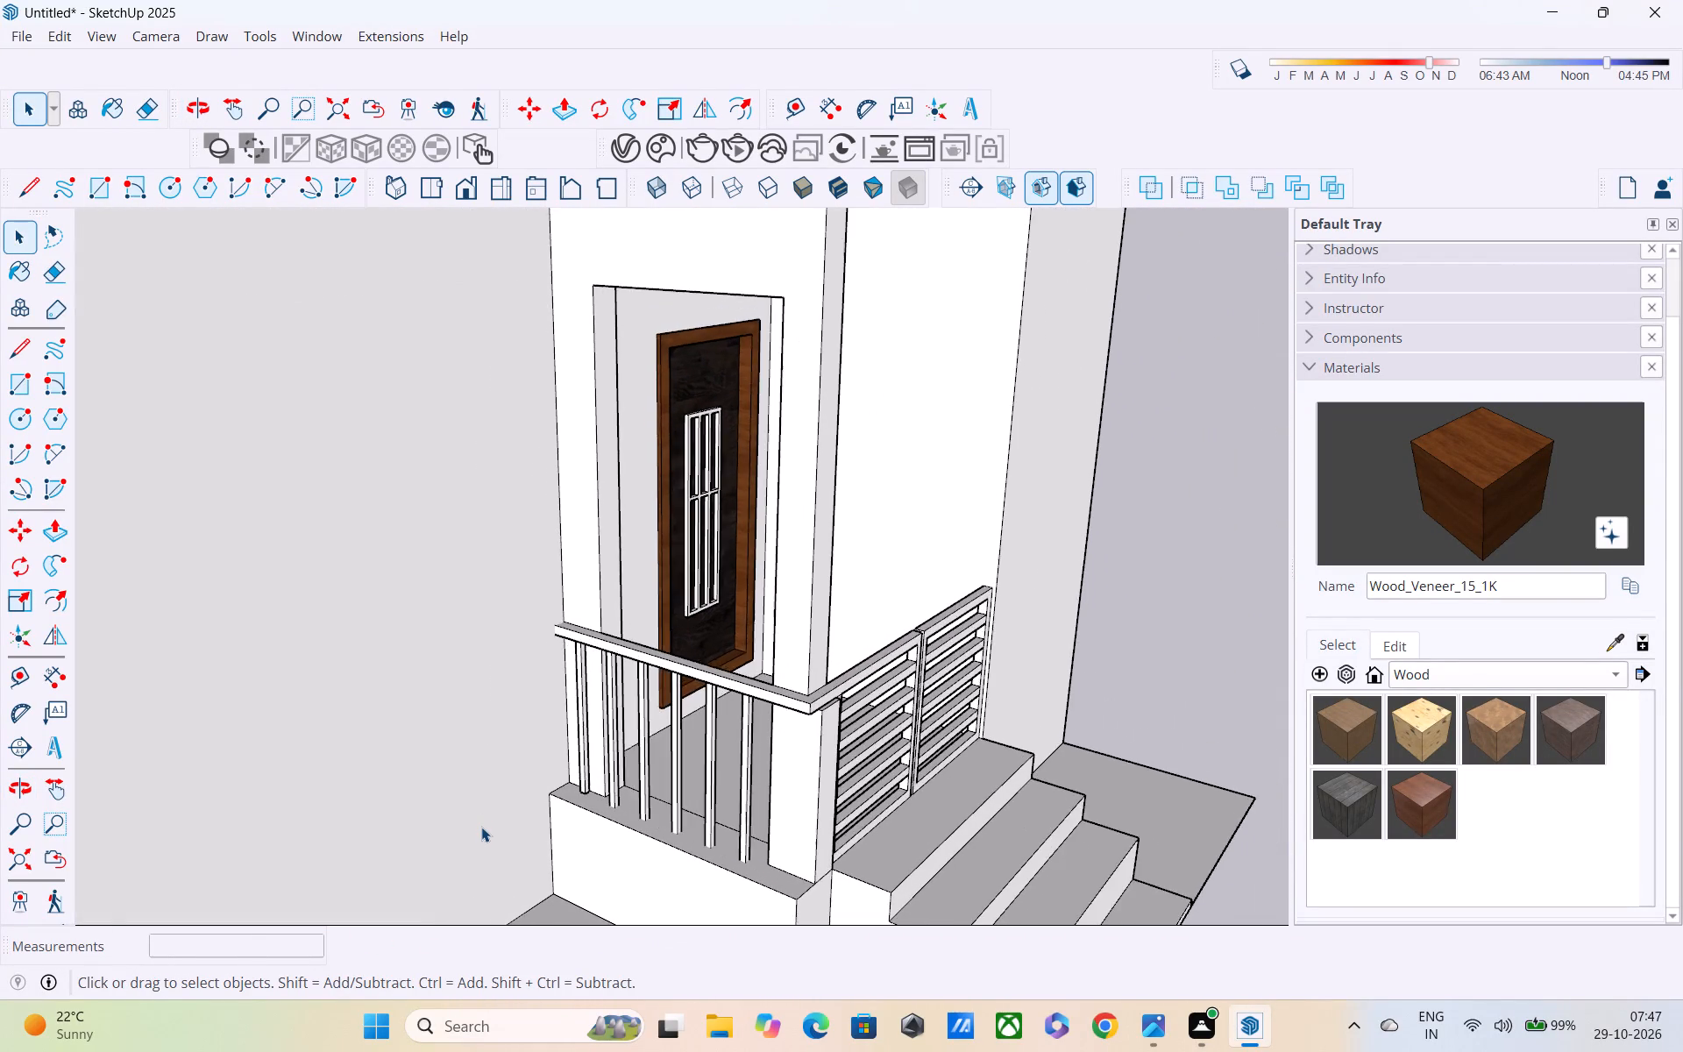
scroll(483, 811, down, 5)
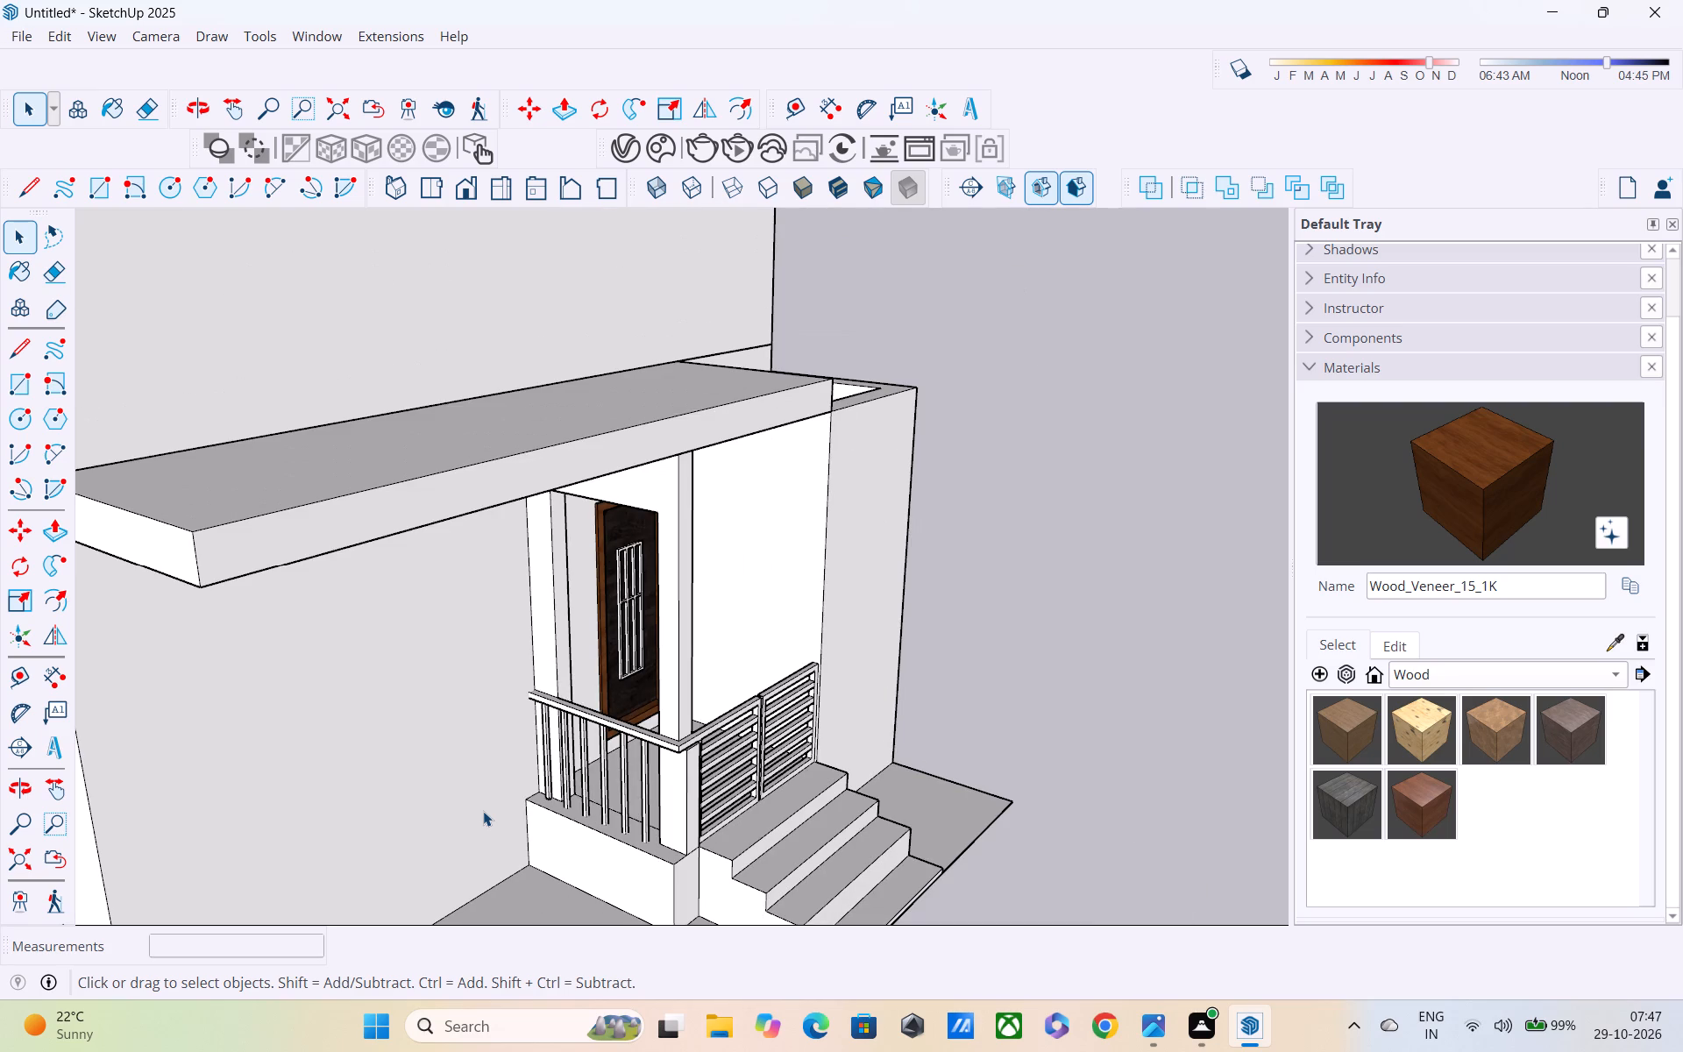
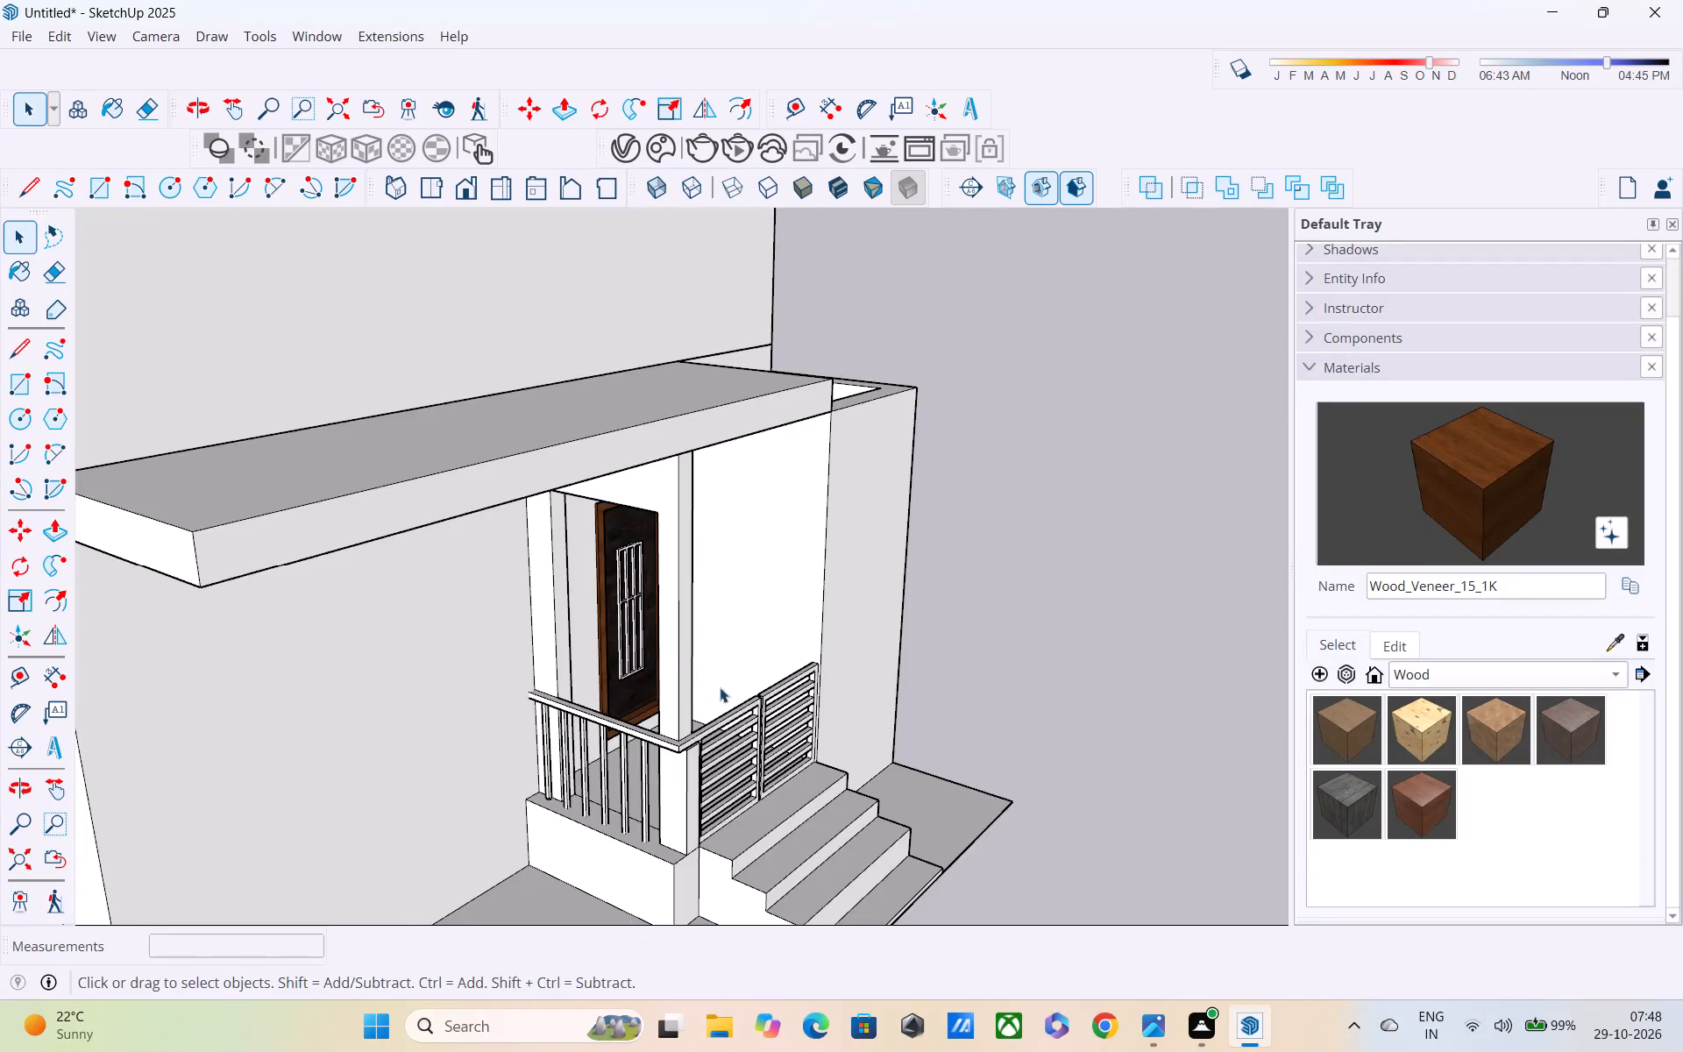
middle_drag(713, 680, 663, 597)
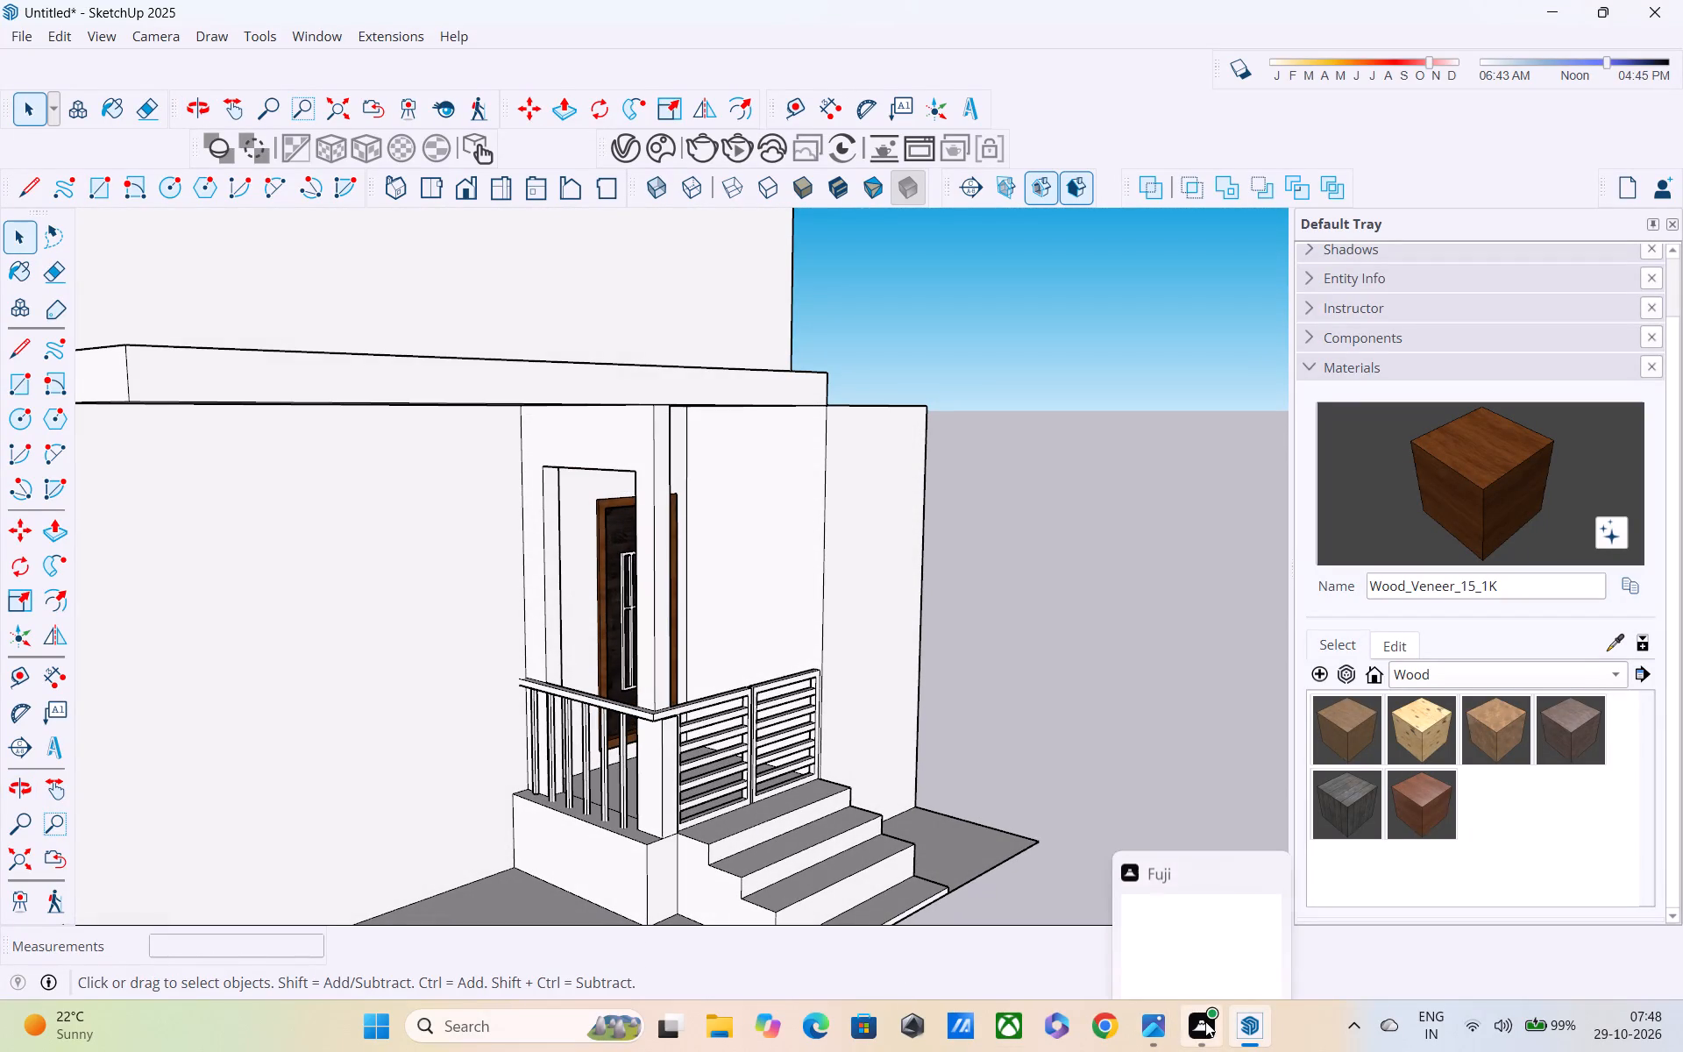
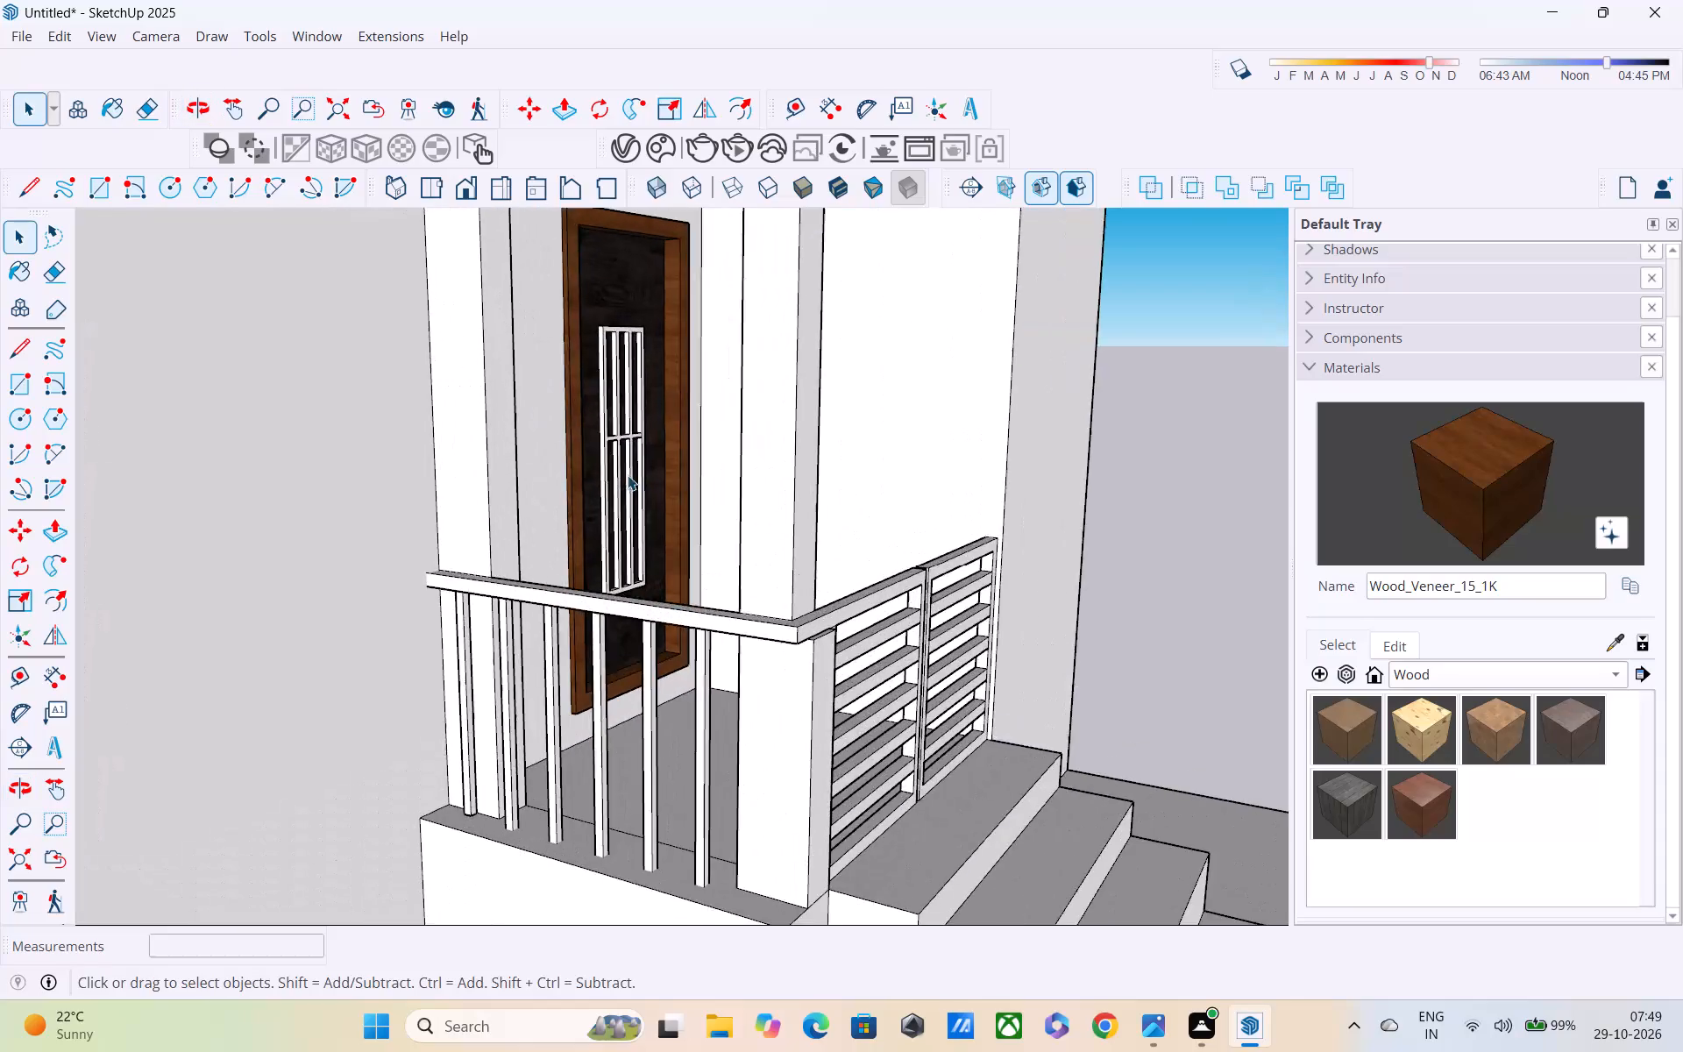
Examine the entrance porch's side opening, railings and wooden door from several angles.
scroll(628, 475, up, 3)
middle_drag(561, 435, 338, 416)
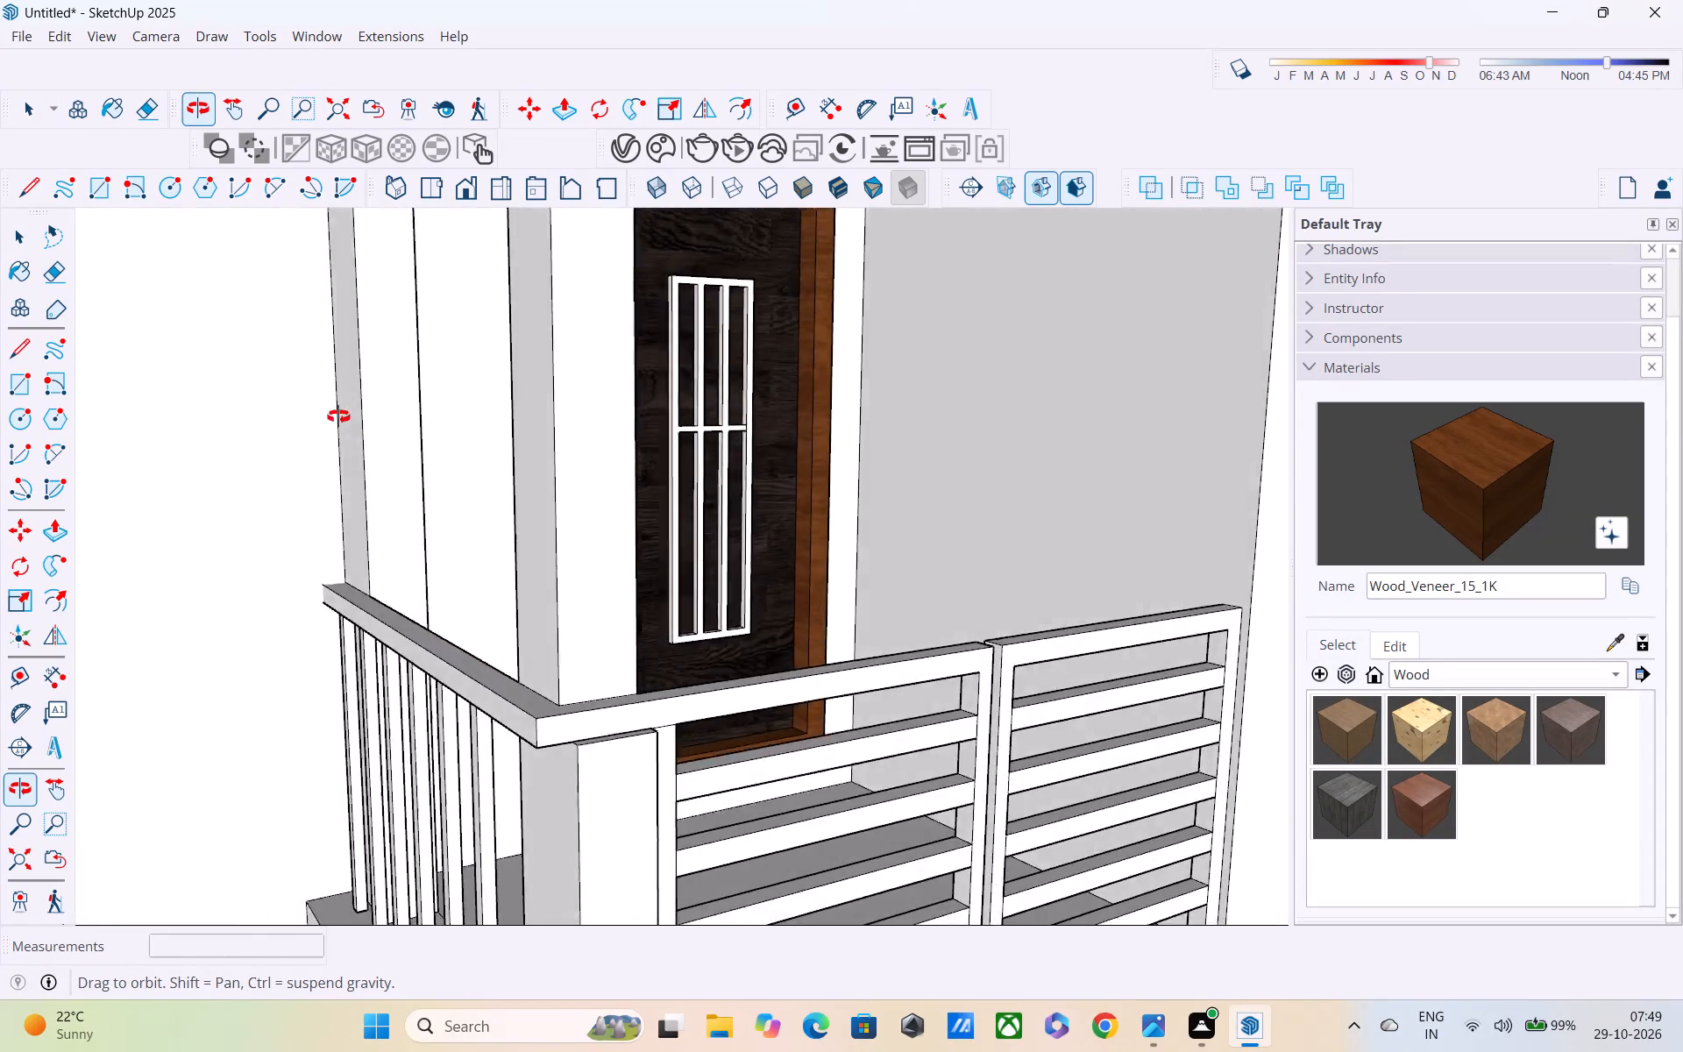
middle_drag(338, 416, 270, 442)
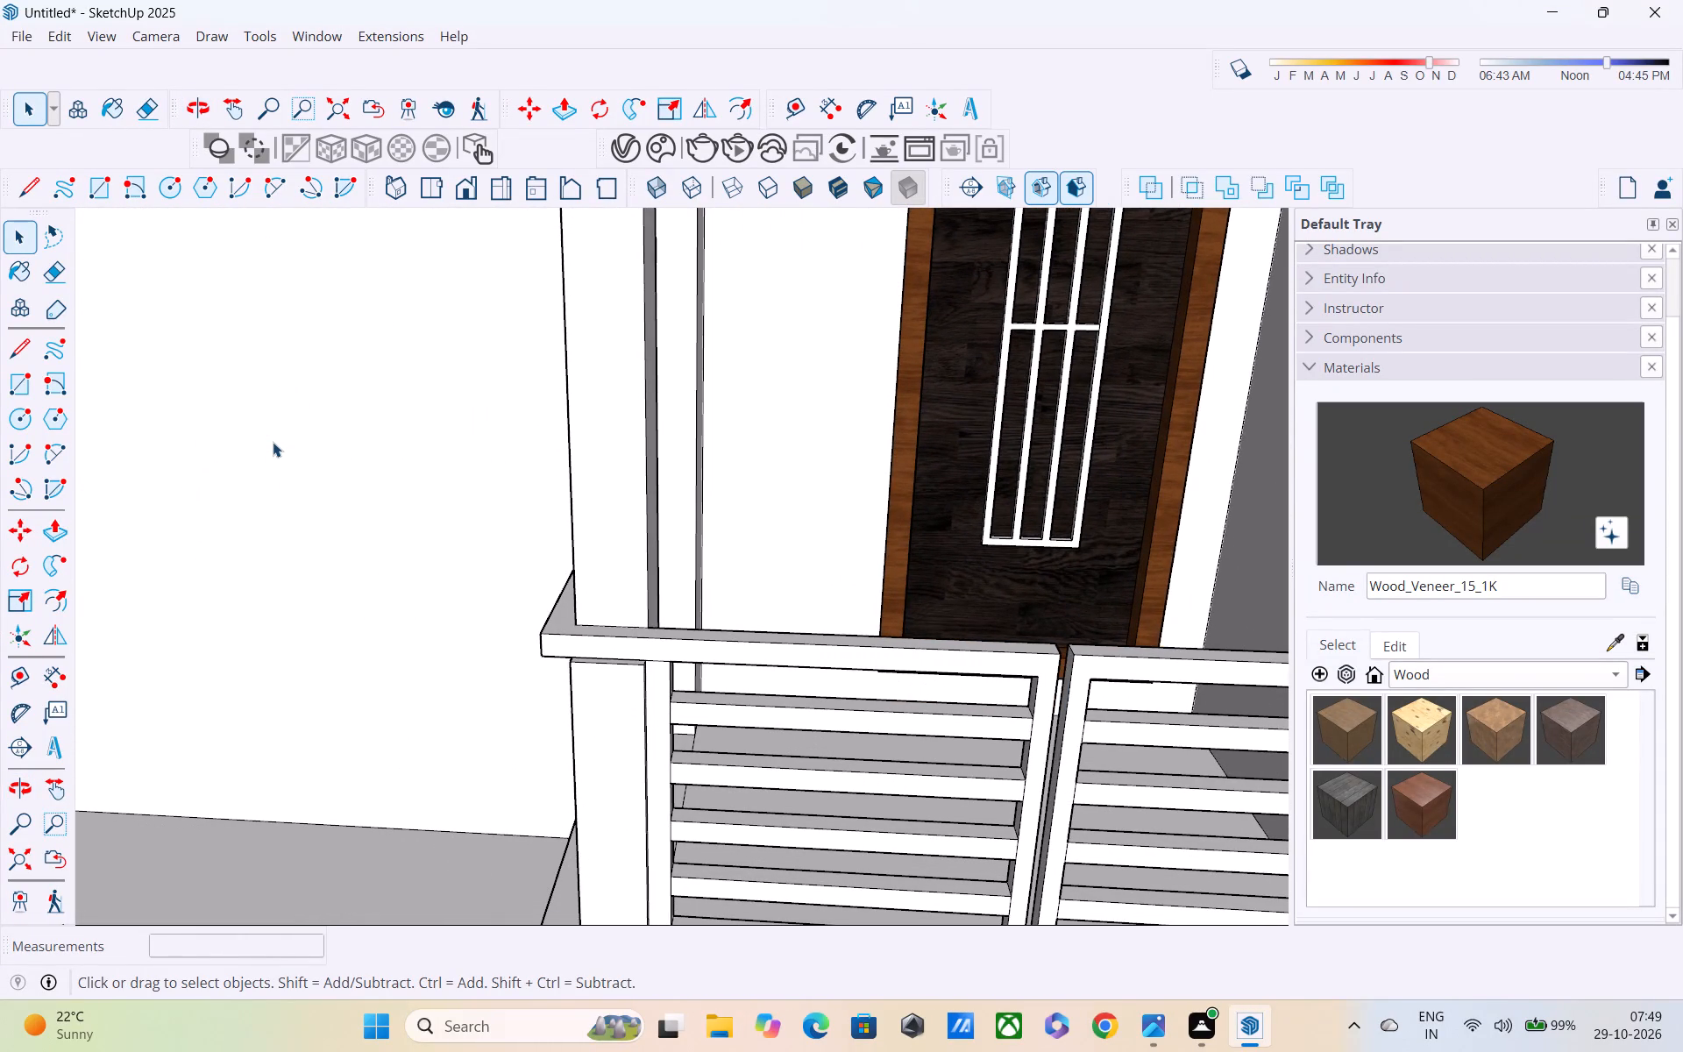
scroll(264, 446, down, 5)
shift+middle_drag(303, 458, 347, 615)
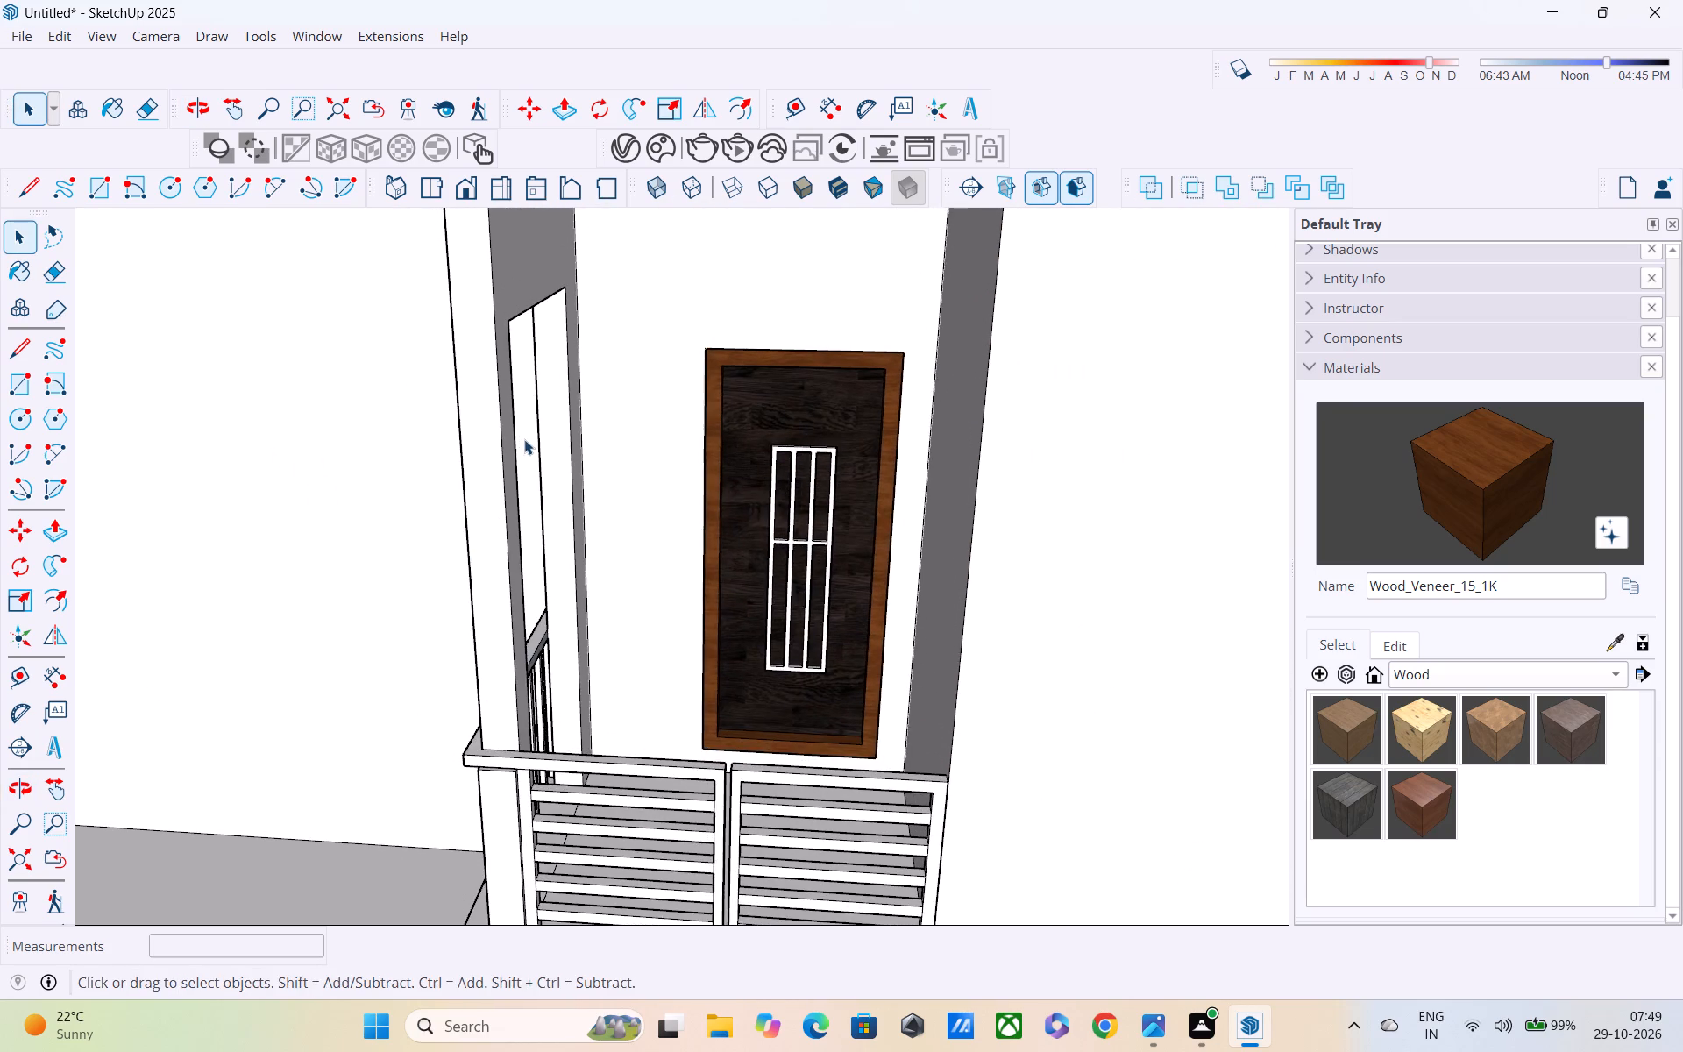
scroll(524, 439, down, 1)
middle_drag(524, 439, 419, 364)
shift+middle_drag(478, 330, 494, 394)
scroll(579, 328, up, 5)
middle_drag(546, 350, 546, 180)
shift+scroll(525, 222, down, 1)
scroll(565, 300, up, 3)
middle_drag(563, 304, 511, 453)
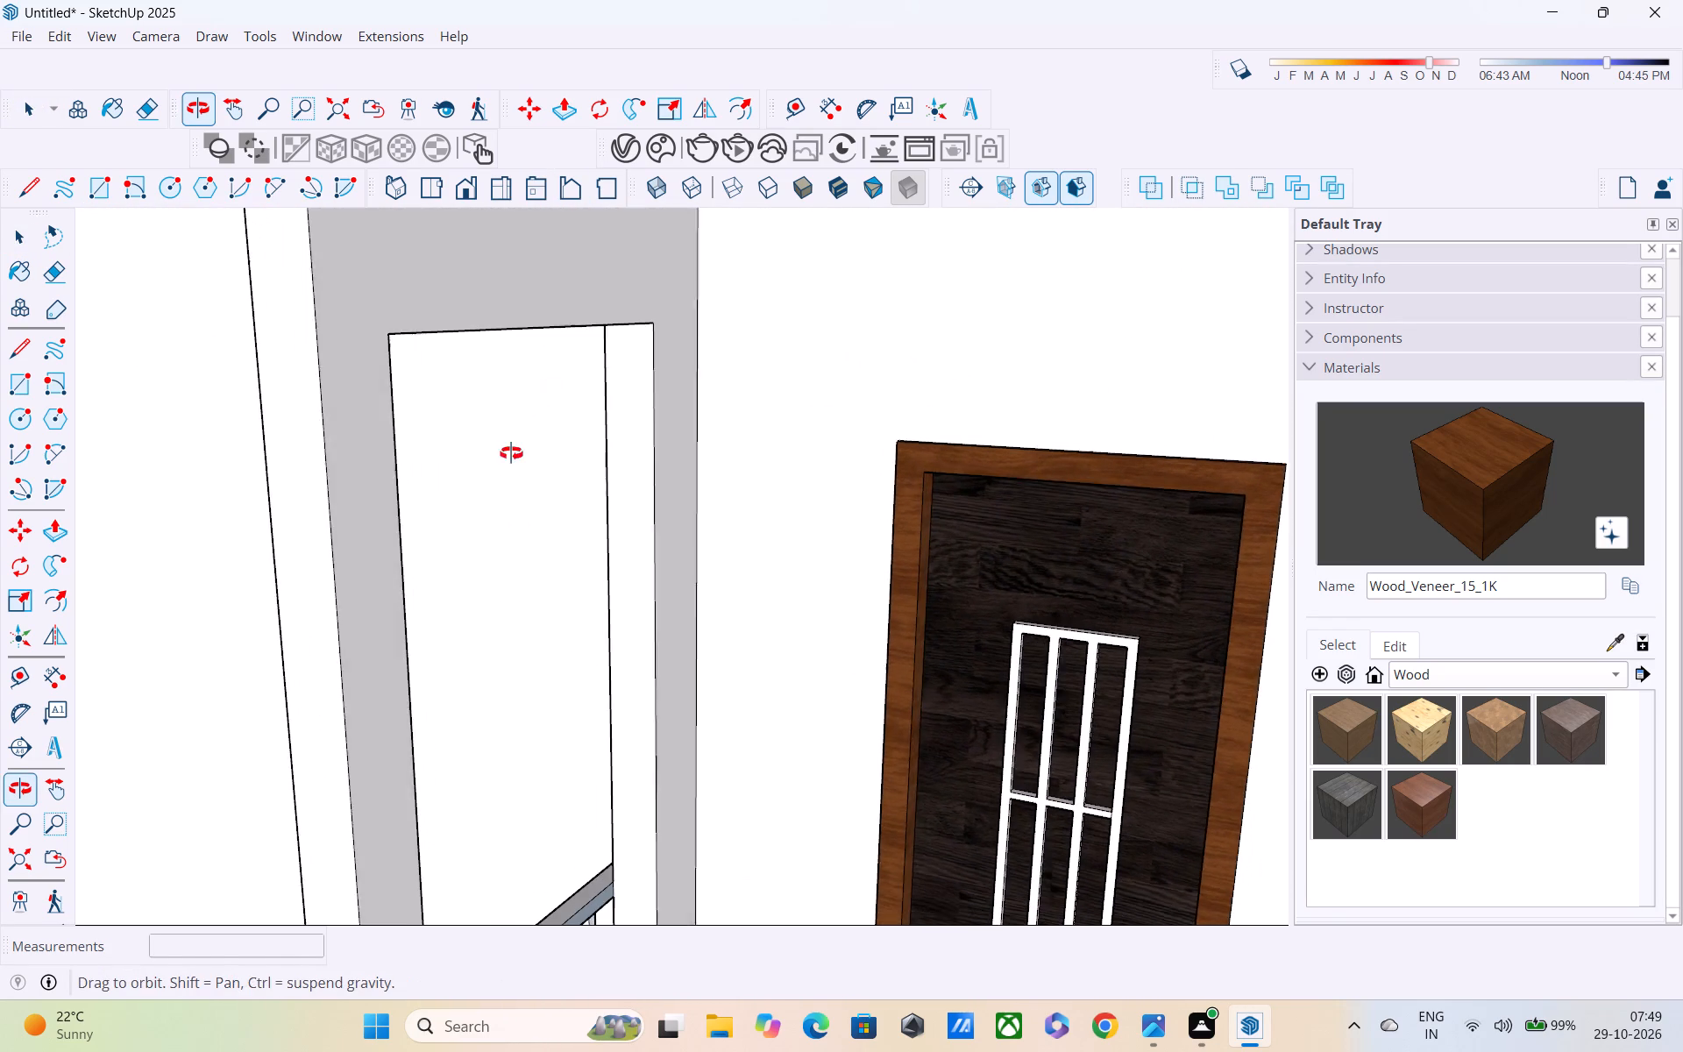
middle_drag(511, 453, 489, 475)
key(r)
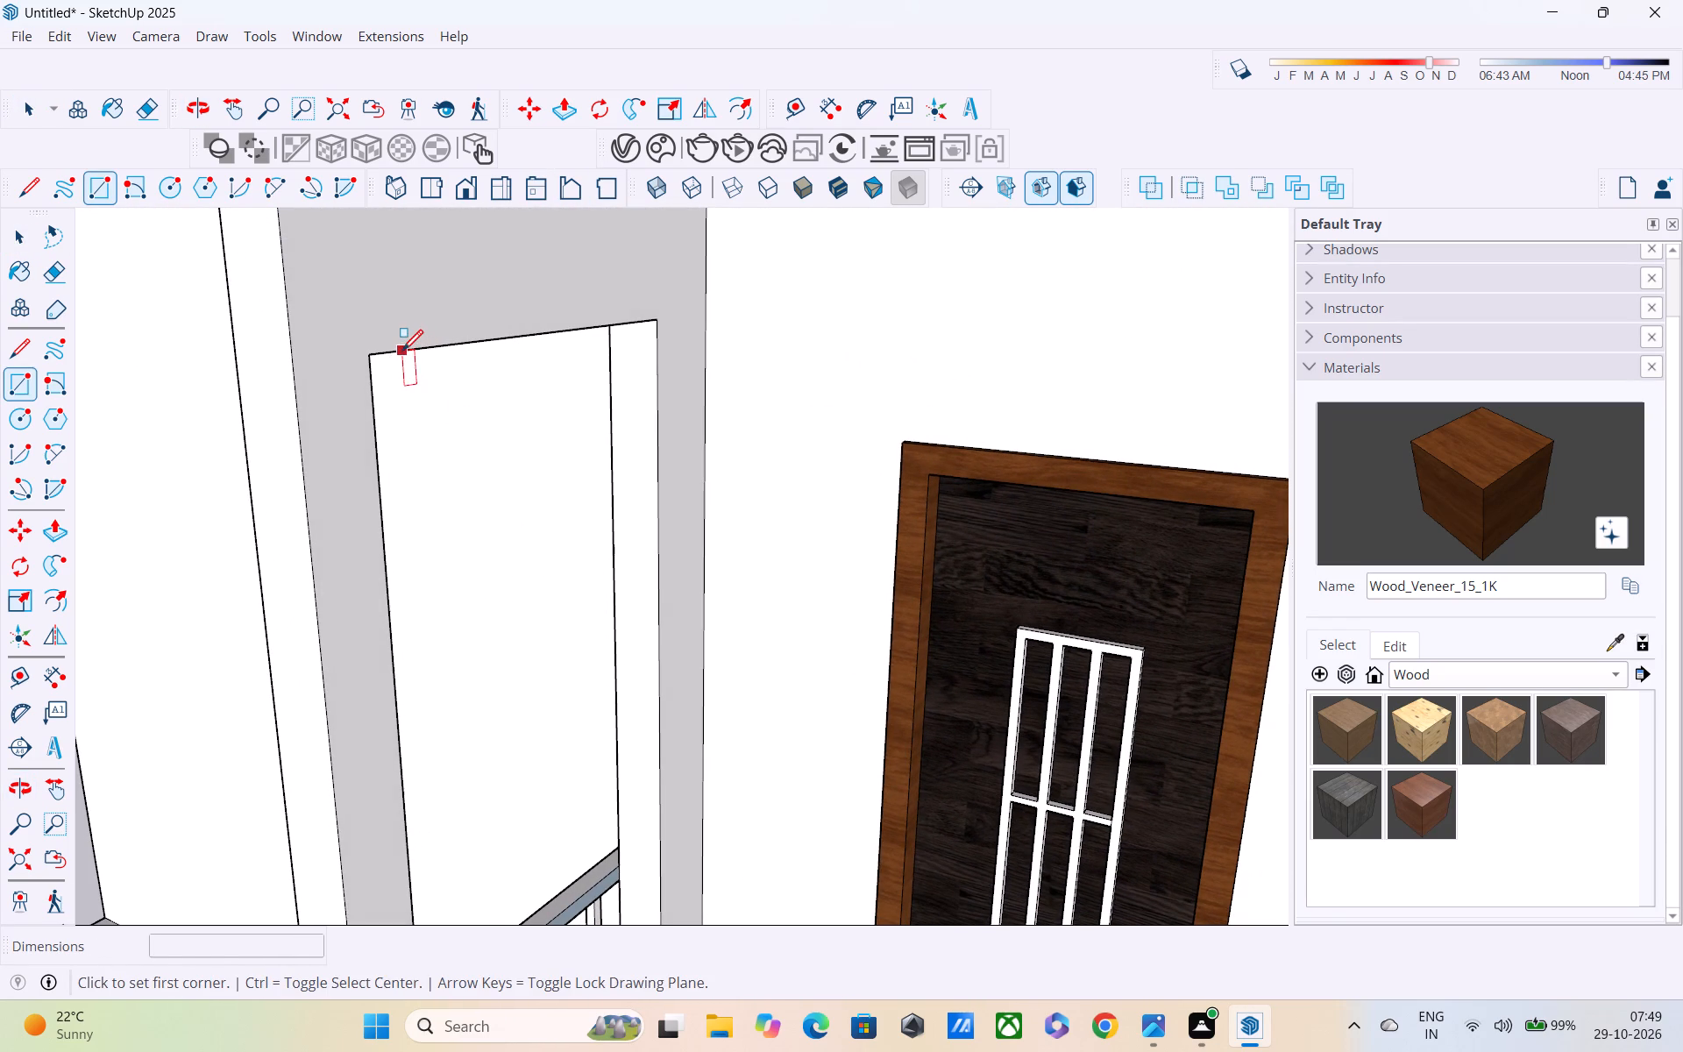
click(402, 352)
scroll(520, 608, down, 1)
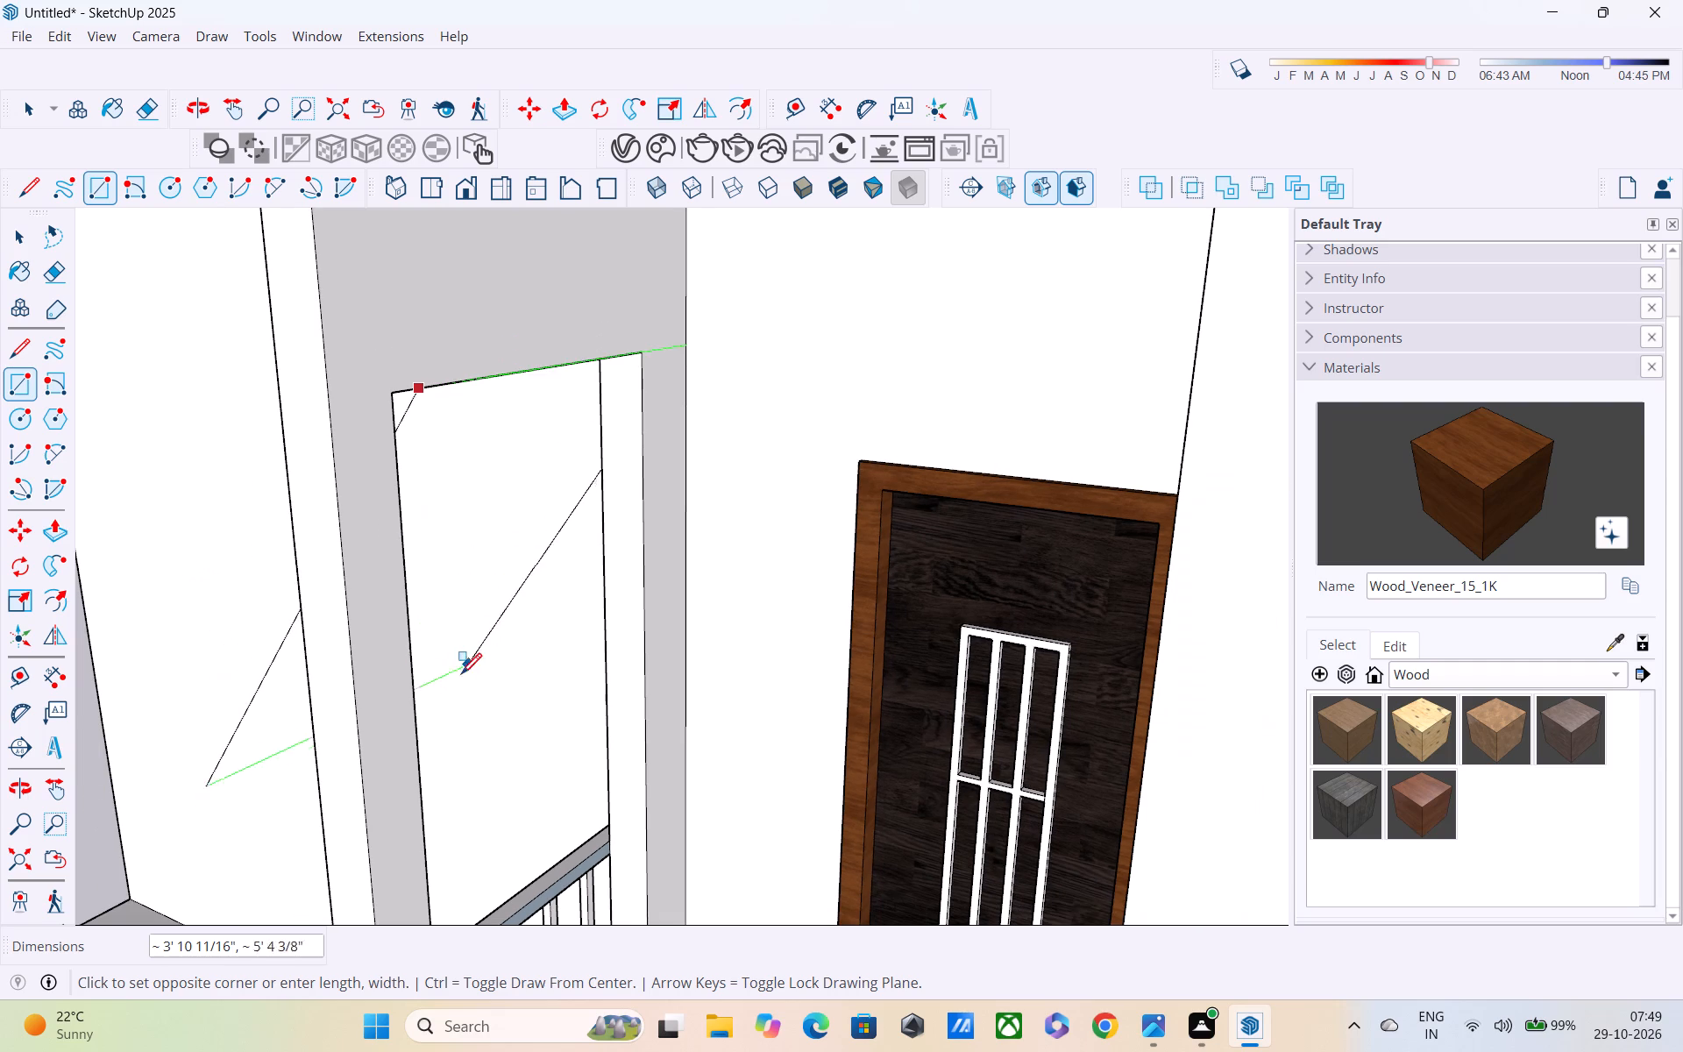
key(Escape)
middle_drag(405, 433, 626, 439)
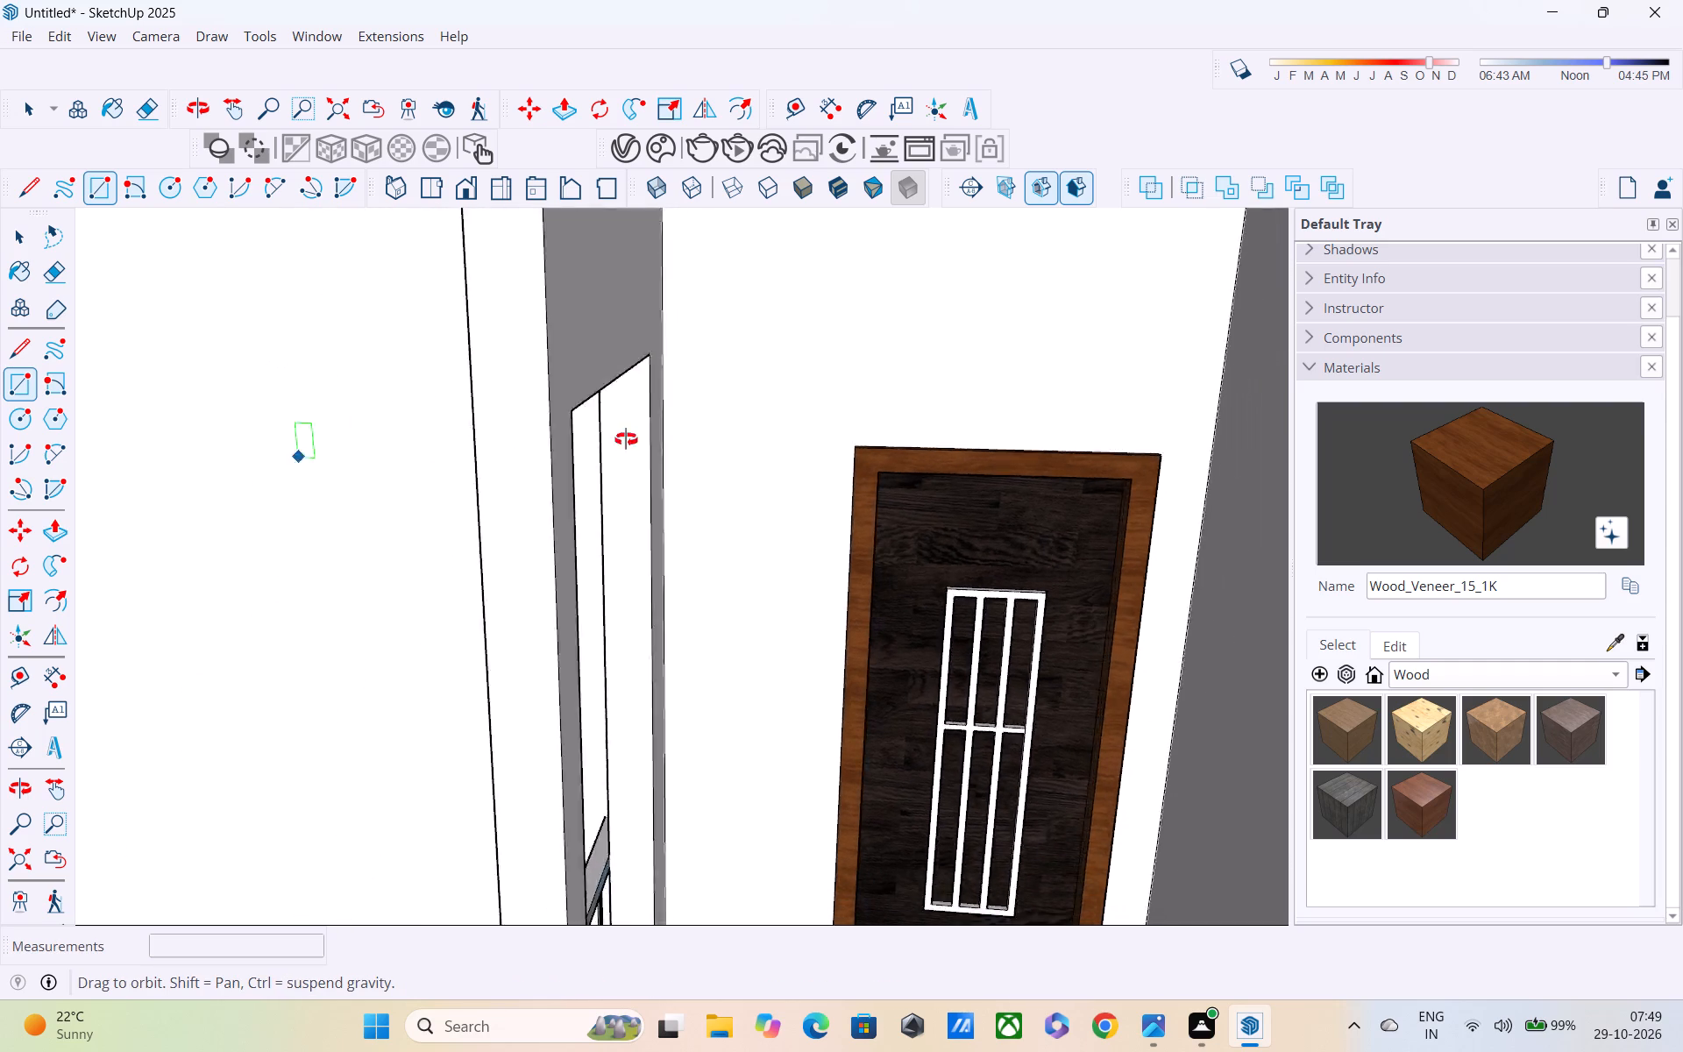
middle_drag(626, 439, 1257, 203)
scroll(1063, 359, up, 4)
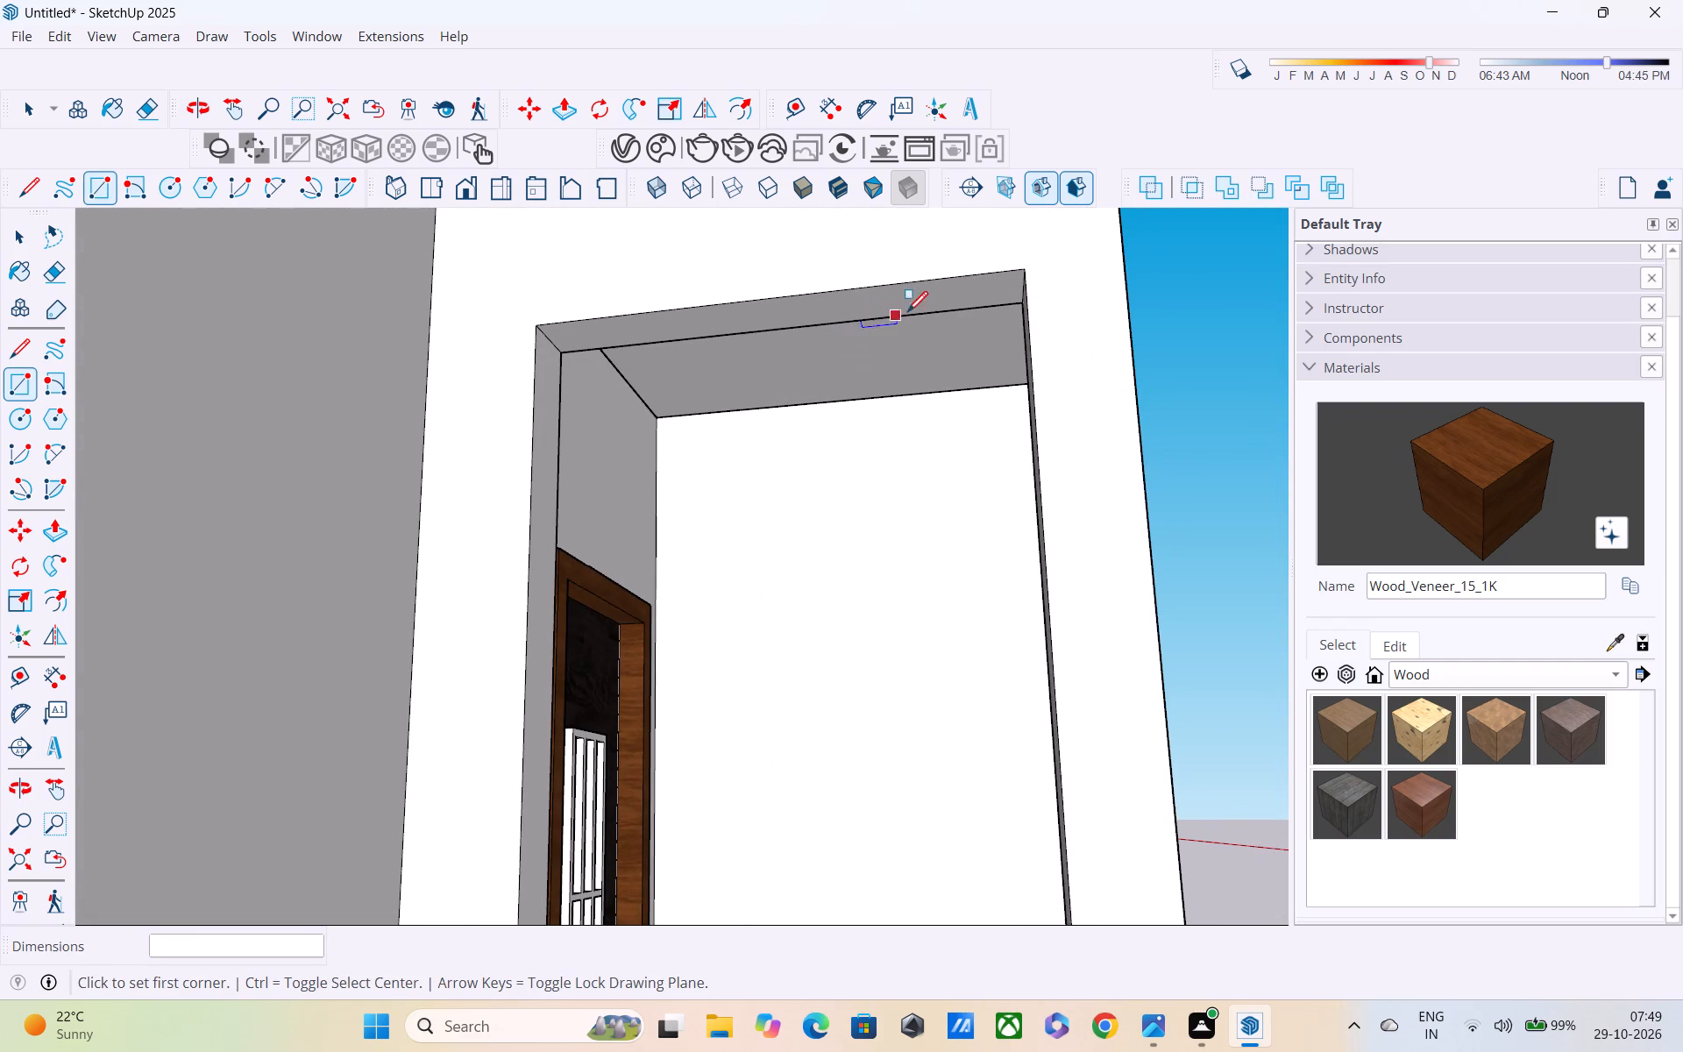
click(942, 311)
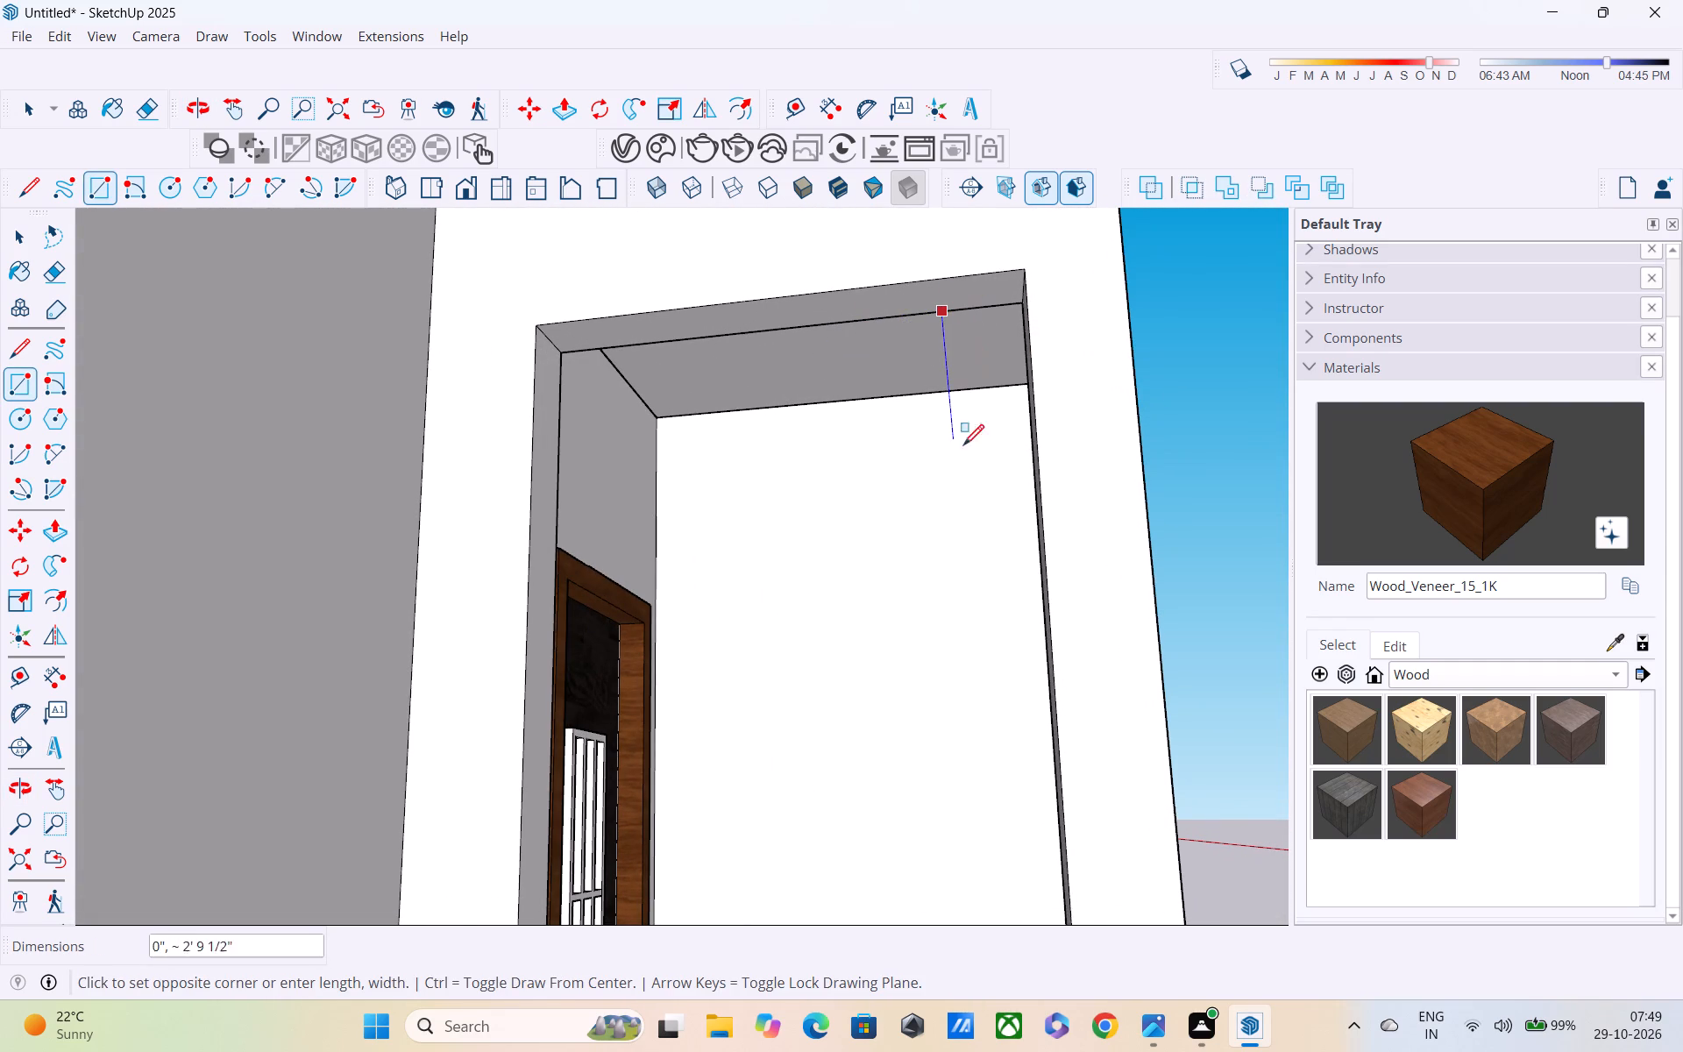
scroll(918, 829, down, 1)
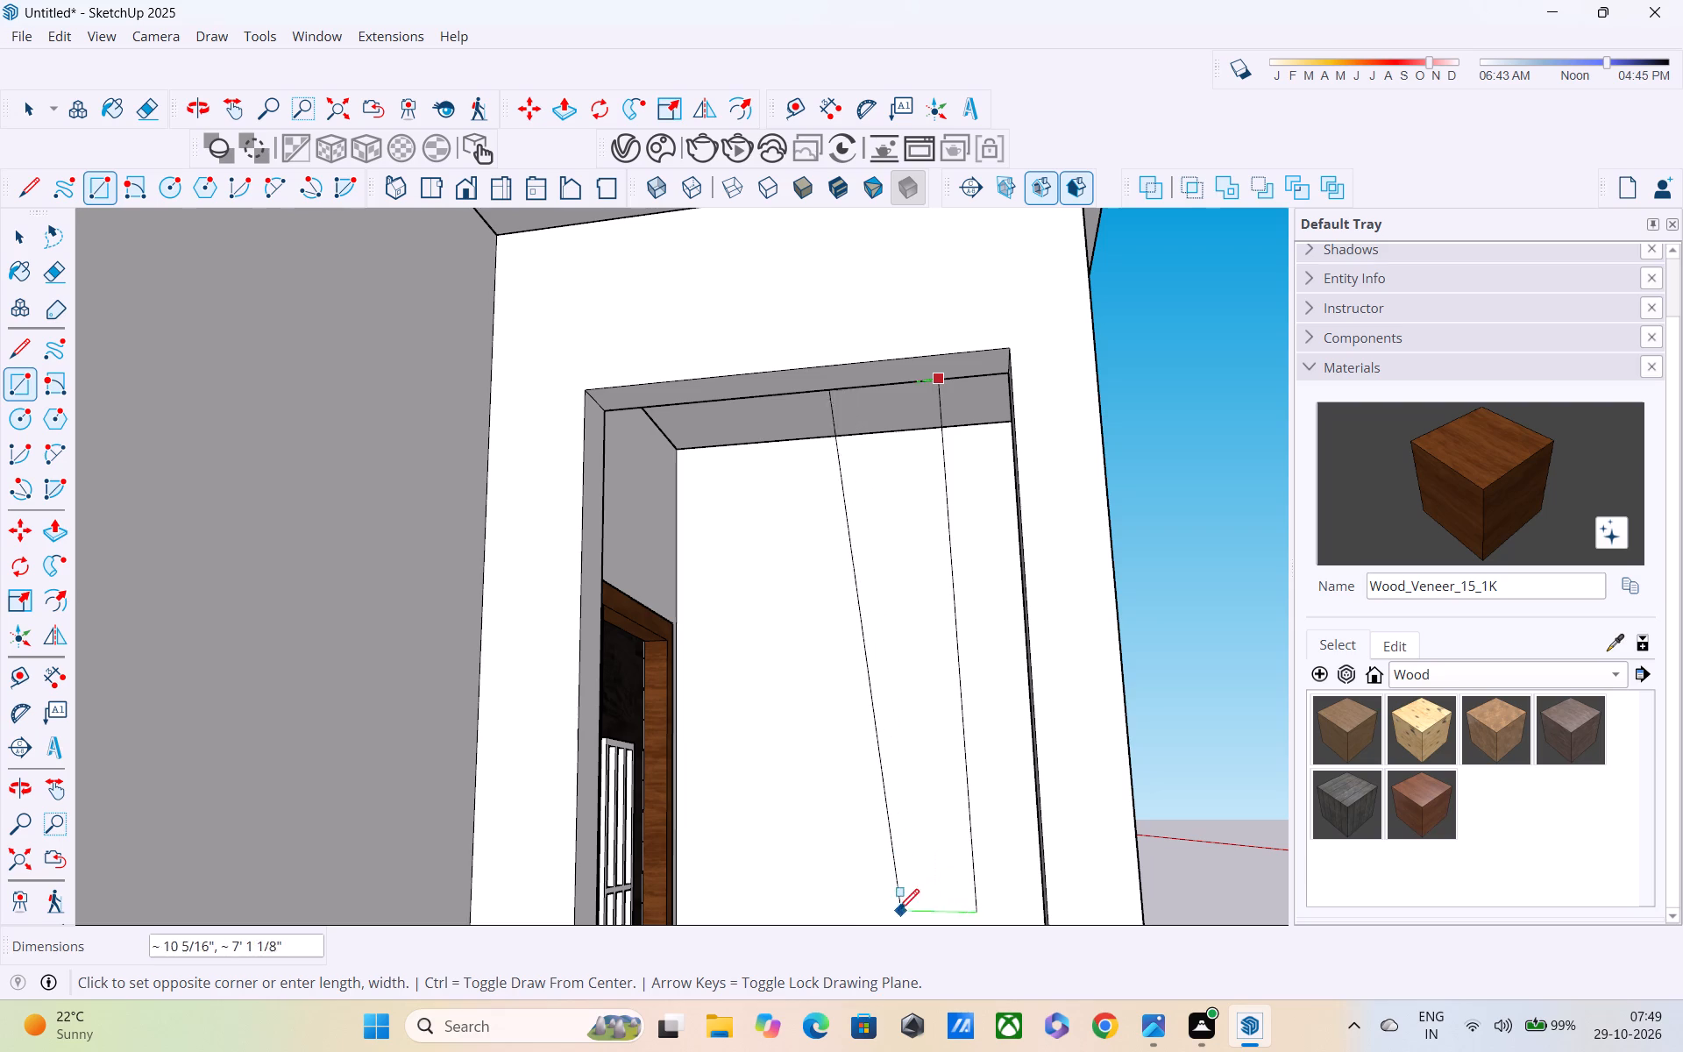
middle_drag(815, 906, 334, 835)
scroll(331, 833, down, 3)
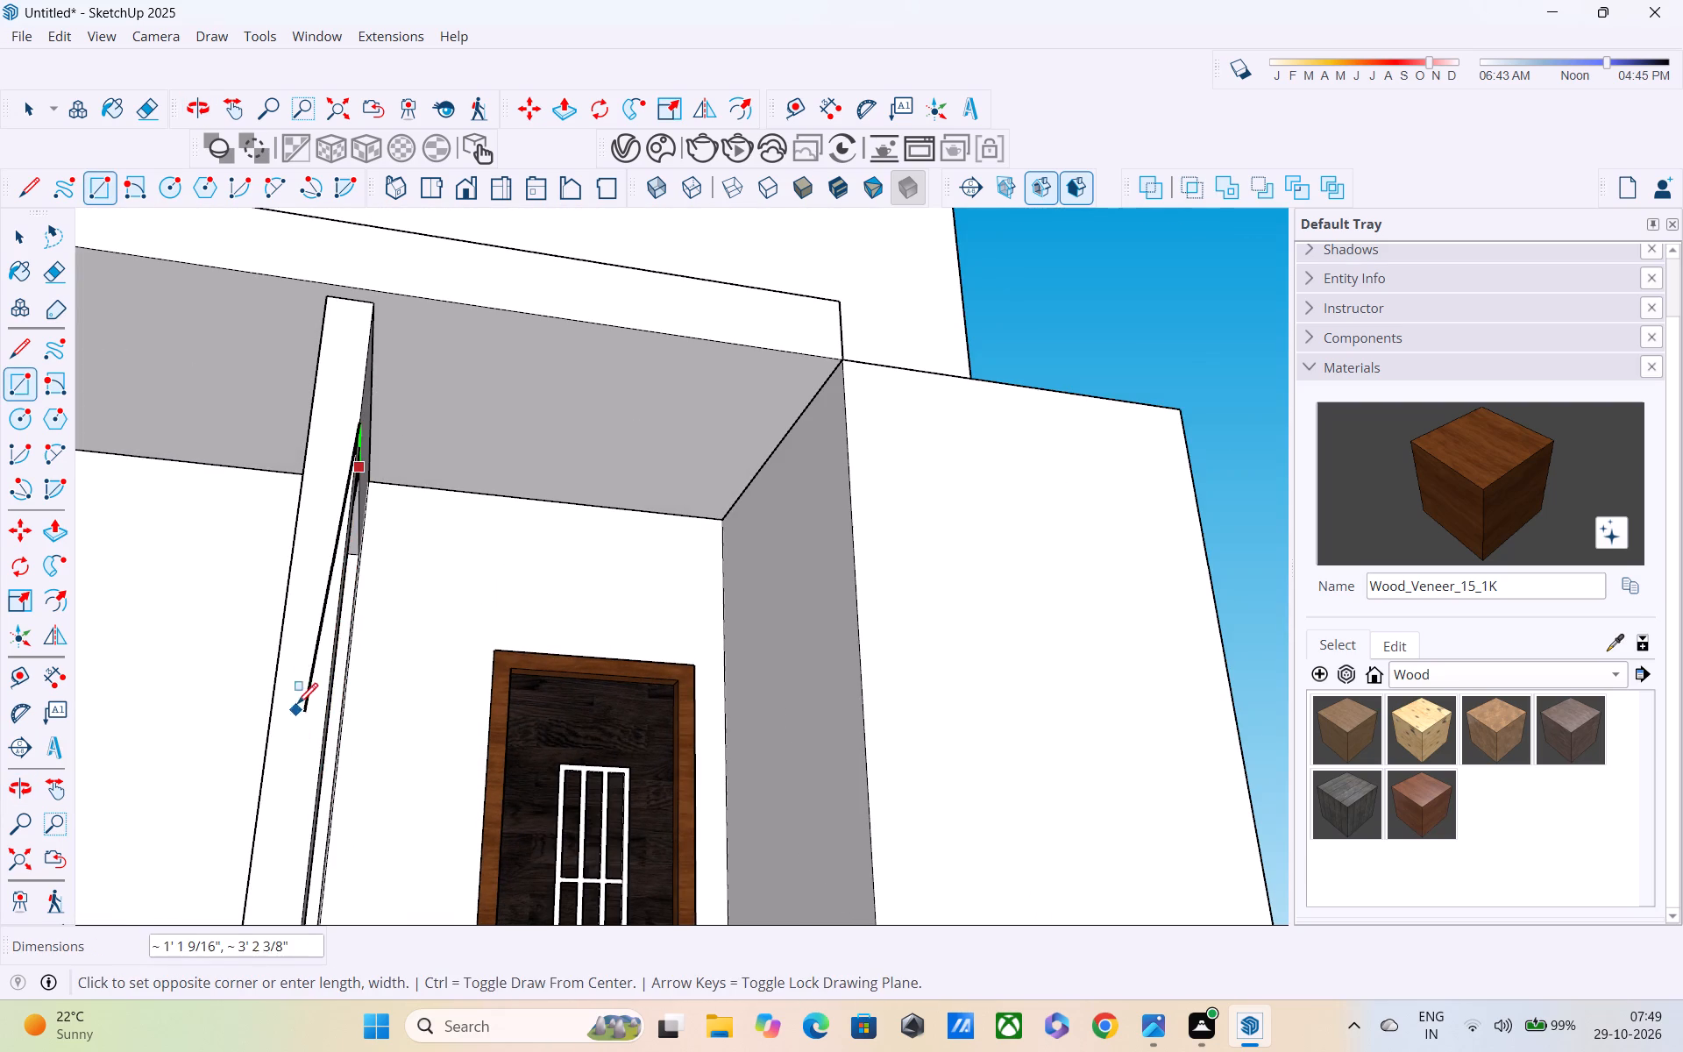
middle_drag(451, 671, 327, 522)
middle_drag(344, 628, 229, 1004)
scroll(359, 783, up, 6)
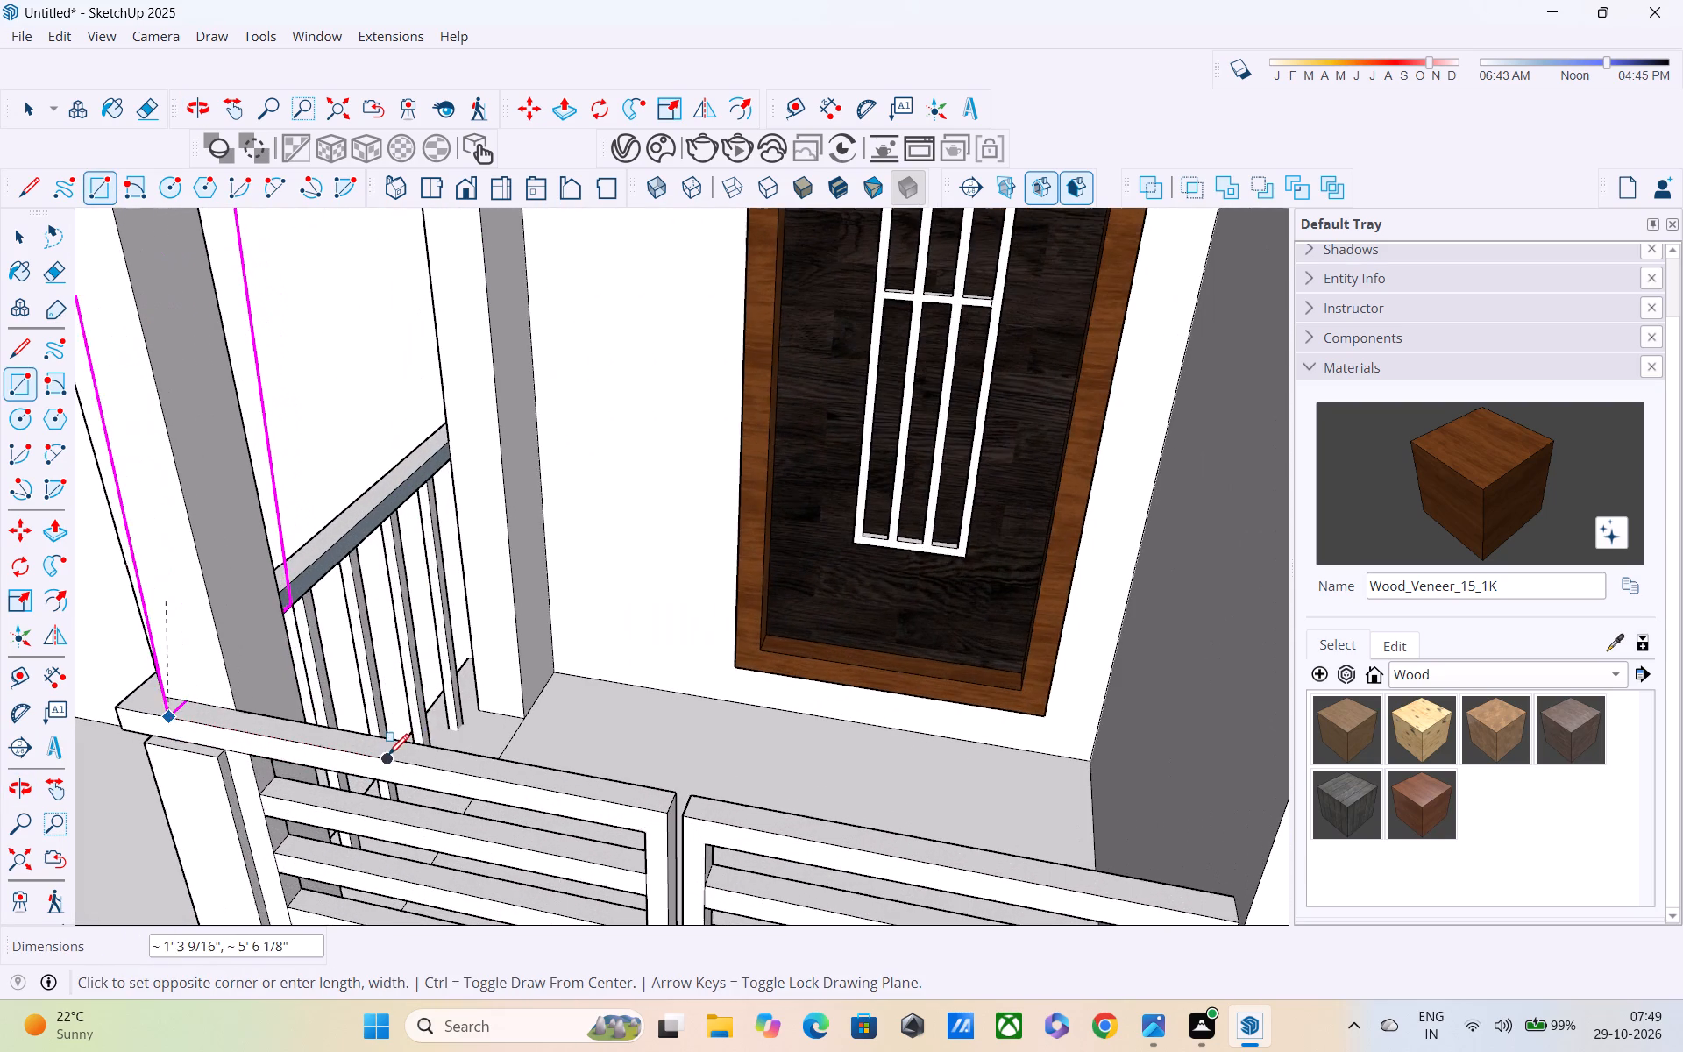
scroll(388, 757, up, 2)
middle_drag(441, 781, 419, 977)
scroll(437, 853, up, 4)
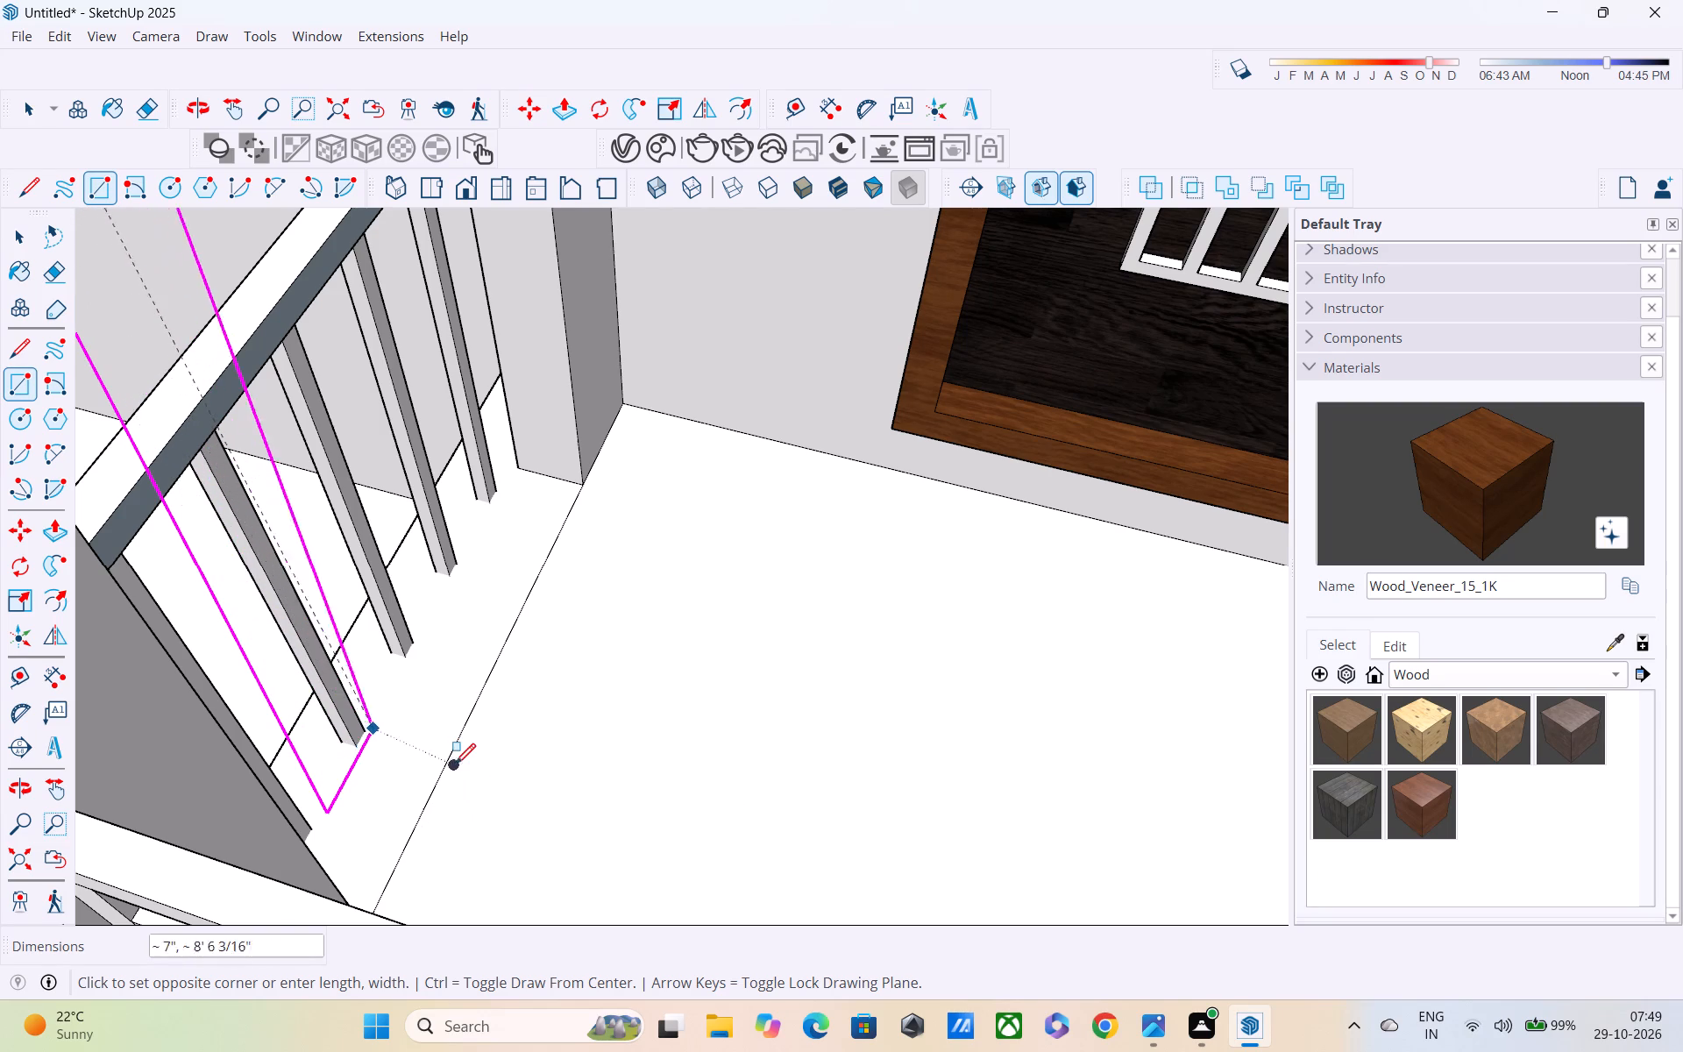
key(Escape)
Delete the stray edge line on the porch floor beside the vertical-bar railing.
scroll(445, 759, down, 13)
middle_drag(438, 744, 456, 701)
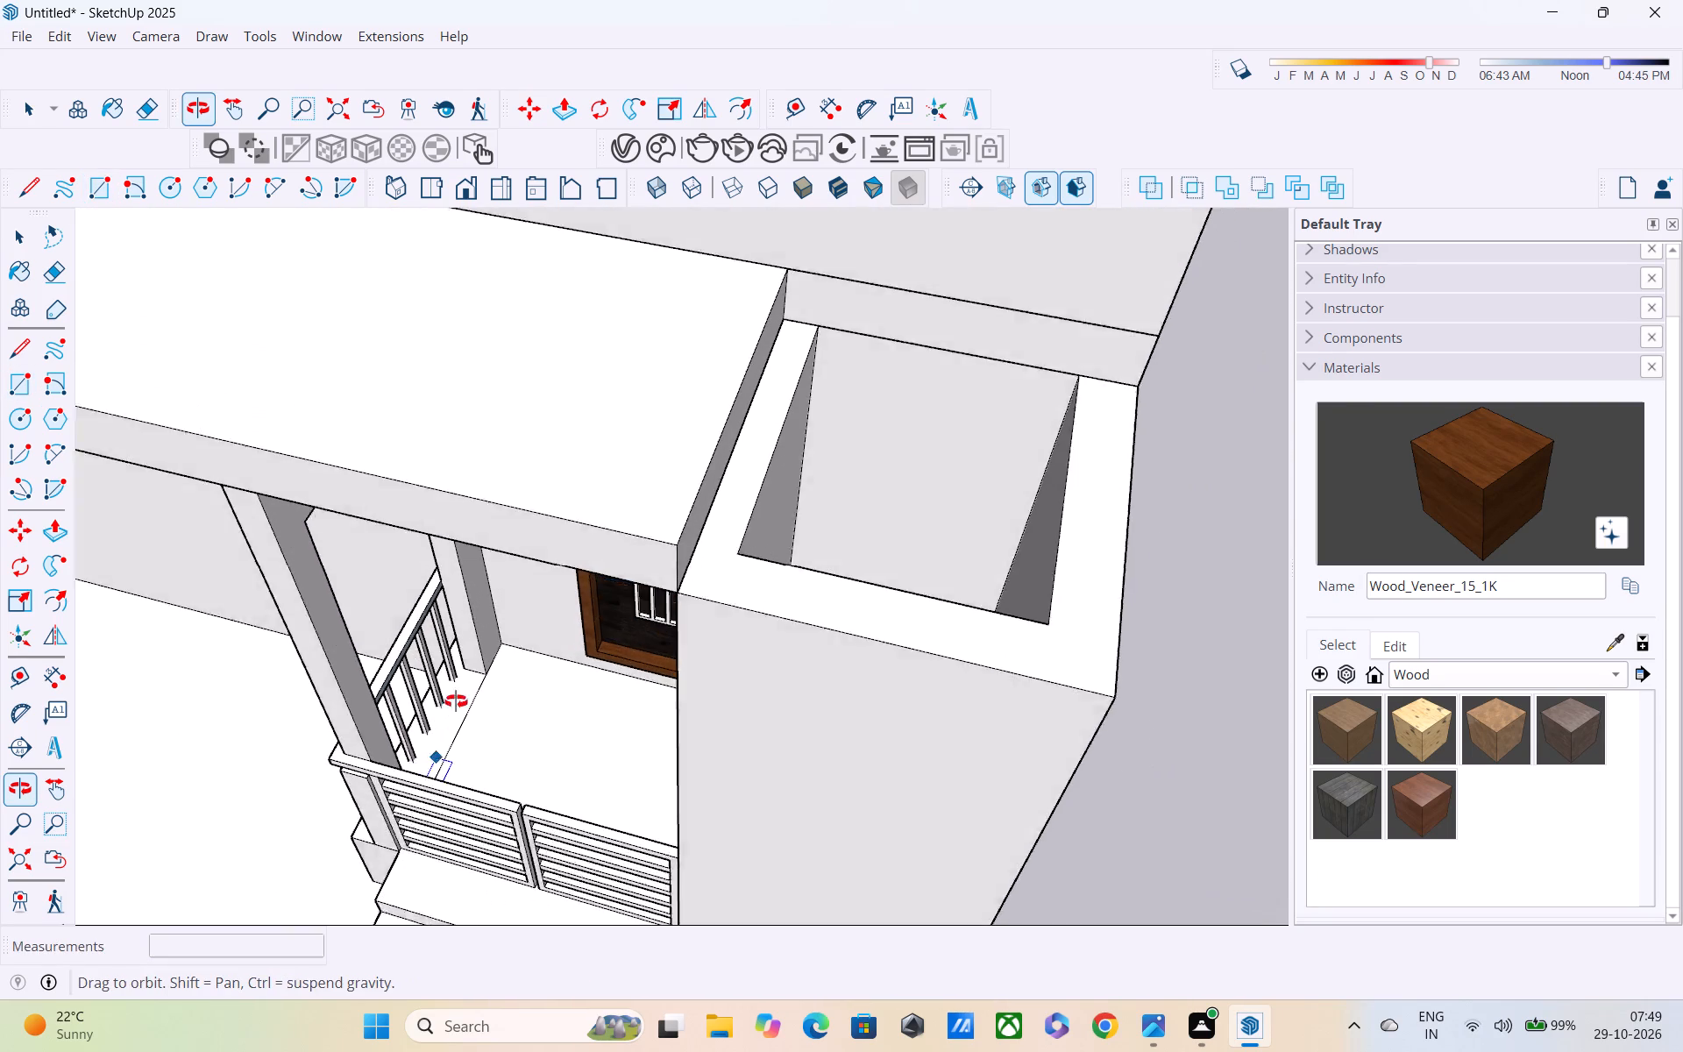
middle_drag(456, 701, 478, 658)
key(space)
click(467, 736)
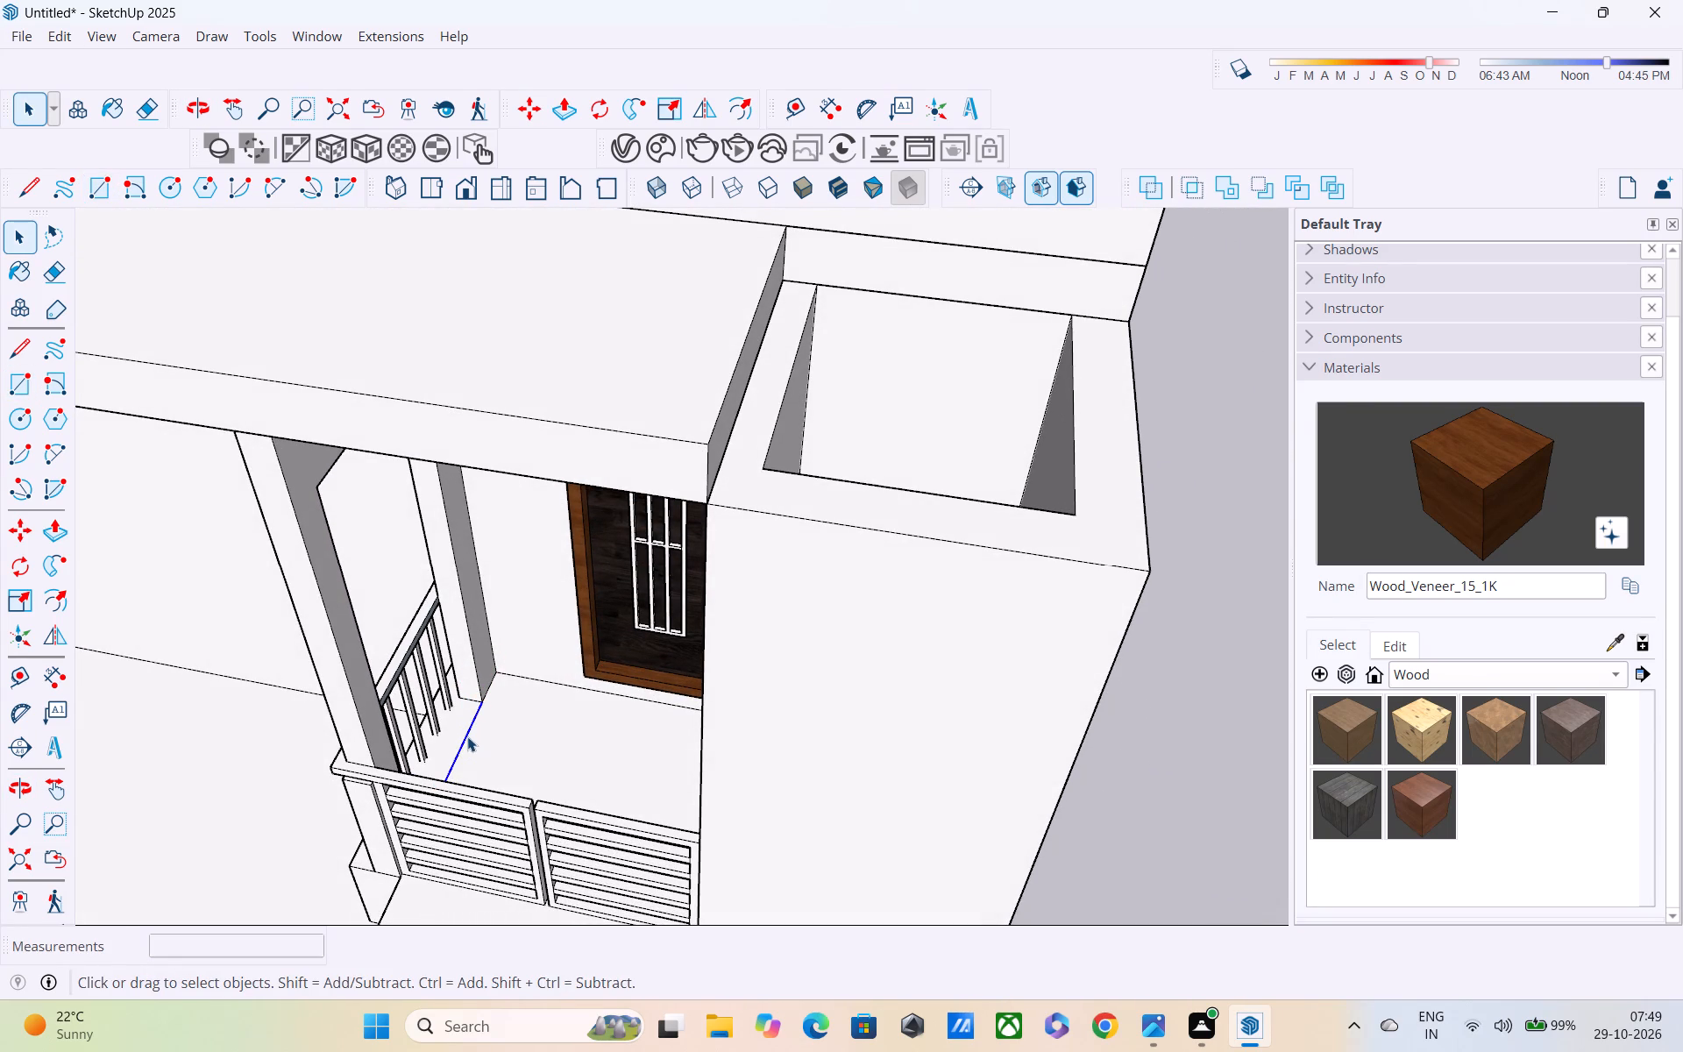
key(Delete)
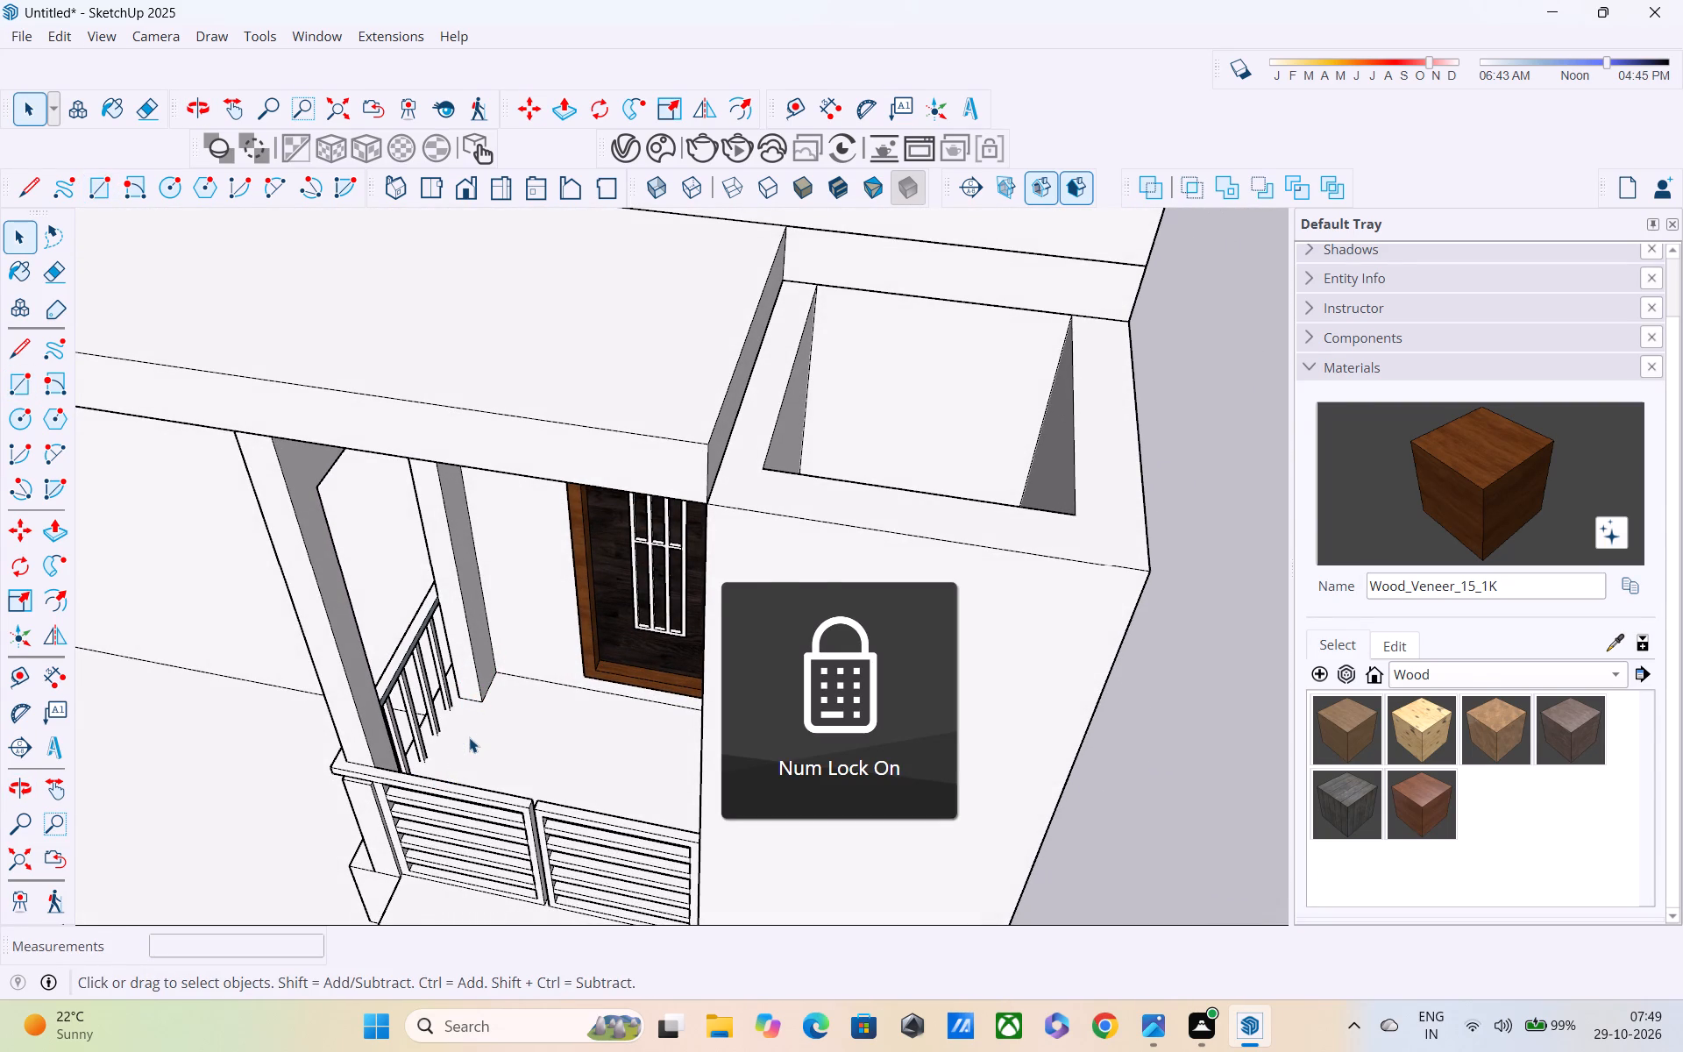
Draw a small rectangle about 2 13/16" by 9/16" on the underside of the porch side opening's head, near its corner with the jamb.
scroll(458, 722, down, 3)
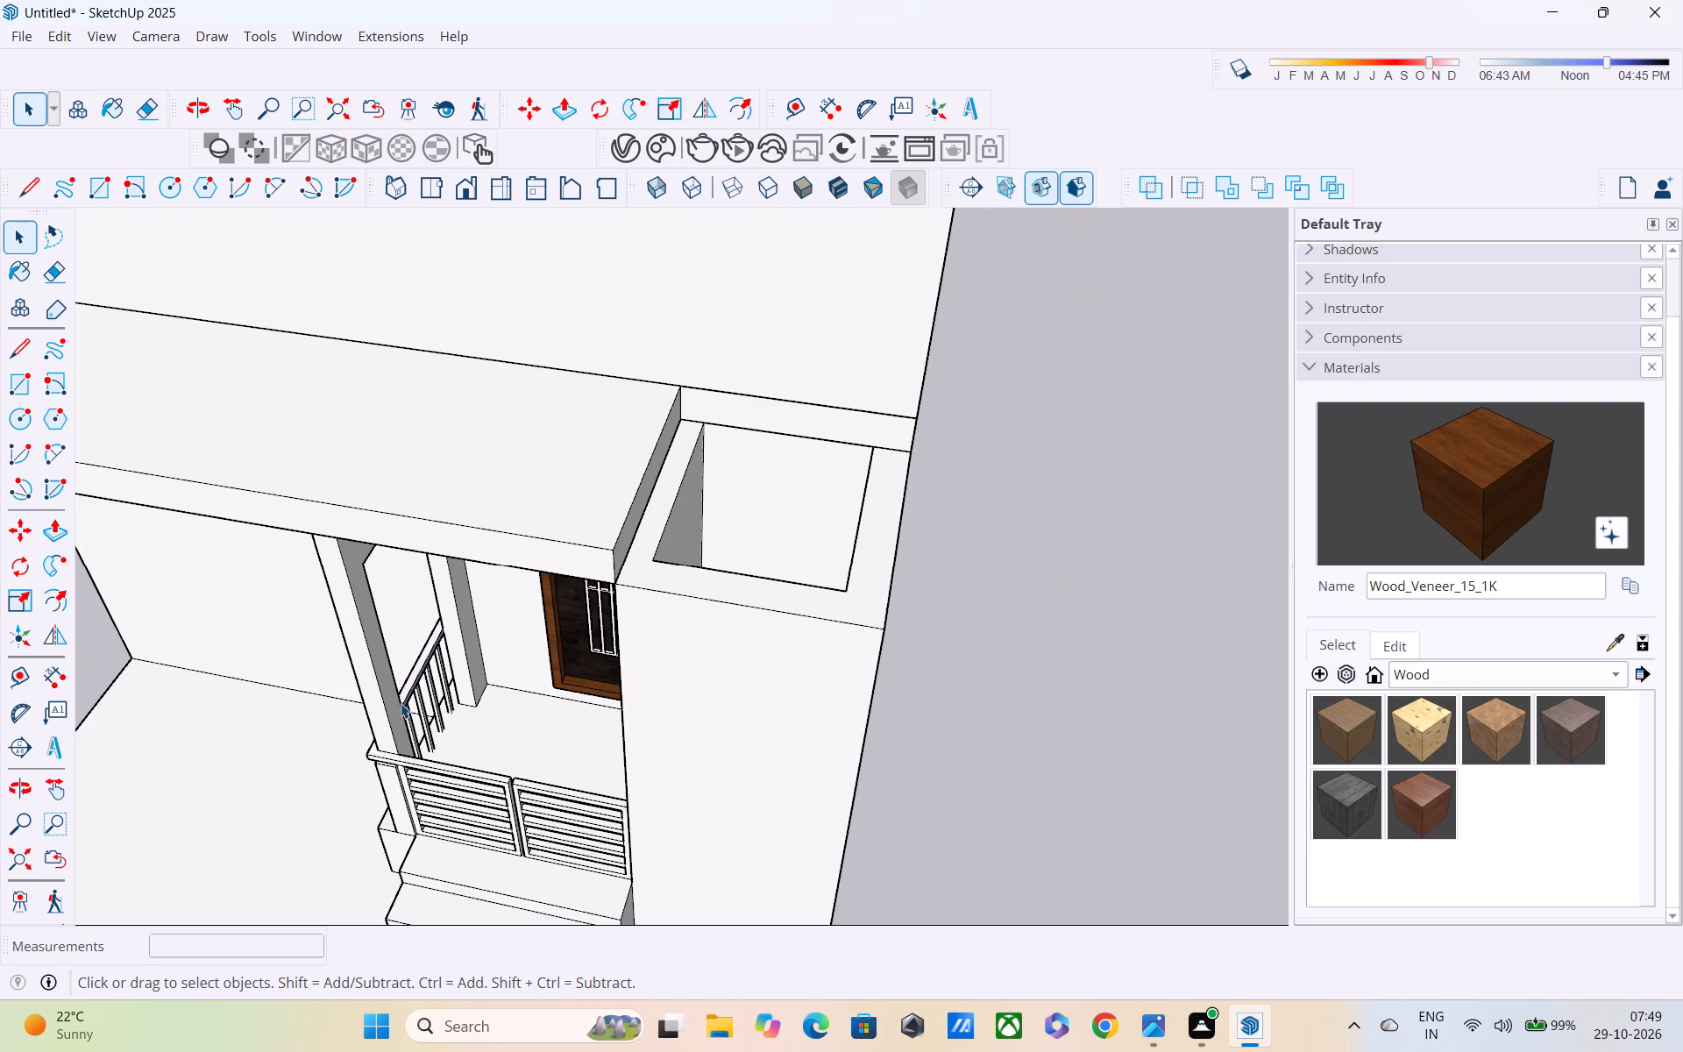
key(2)
key(2)
middle_drag(380, 747, 442, 661)
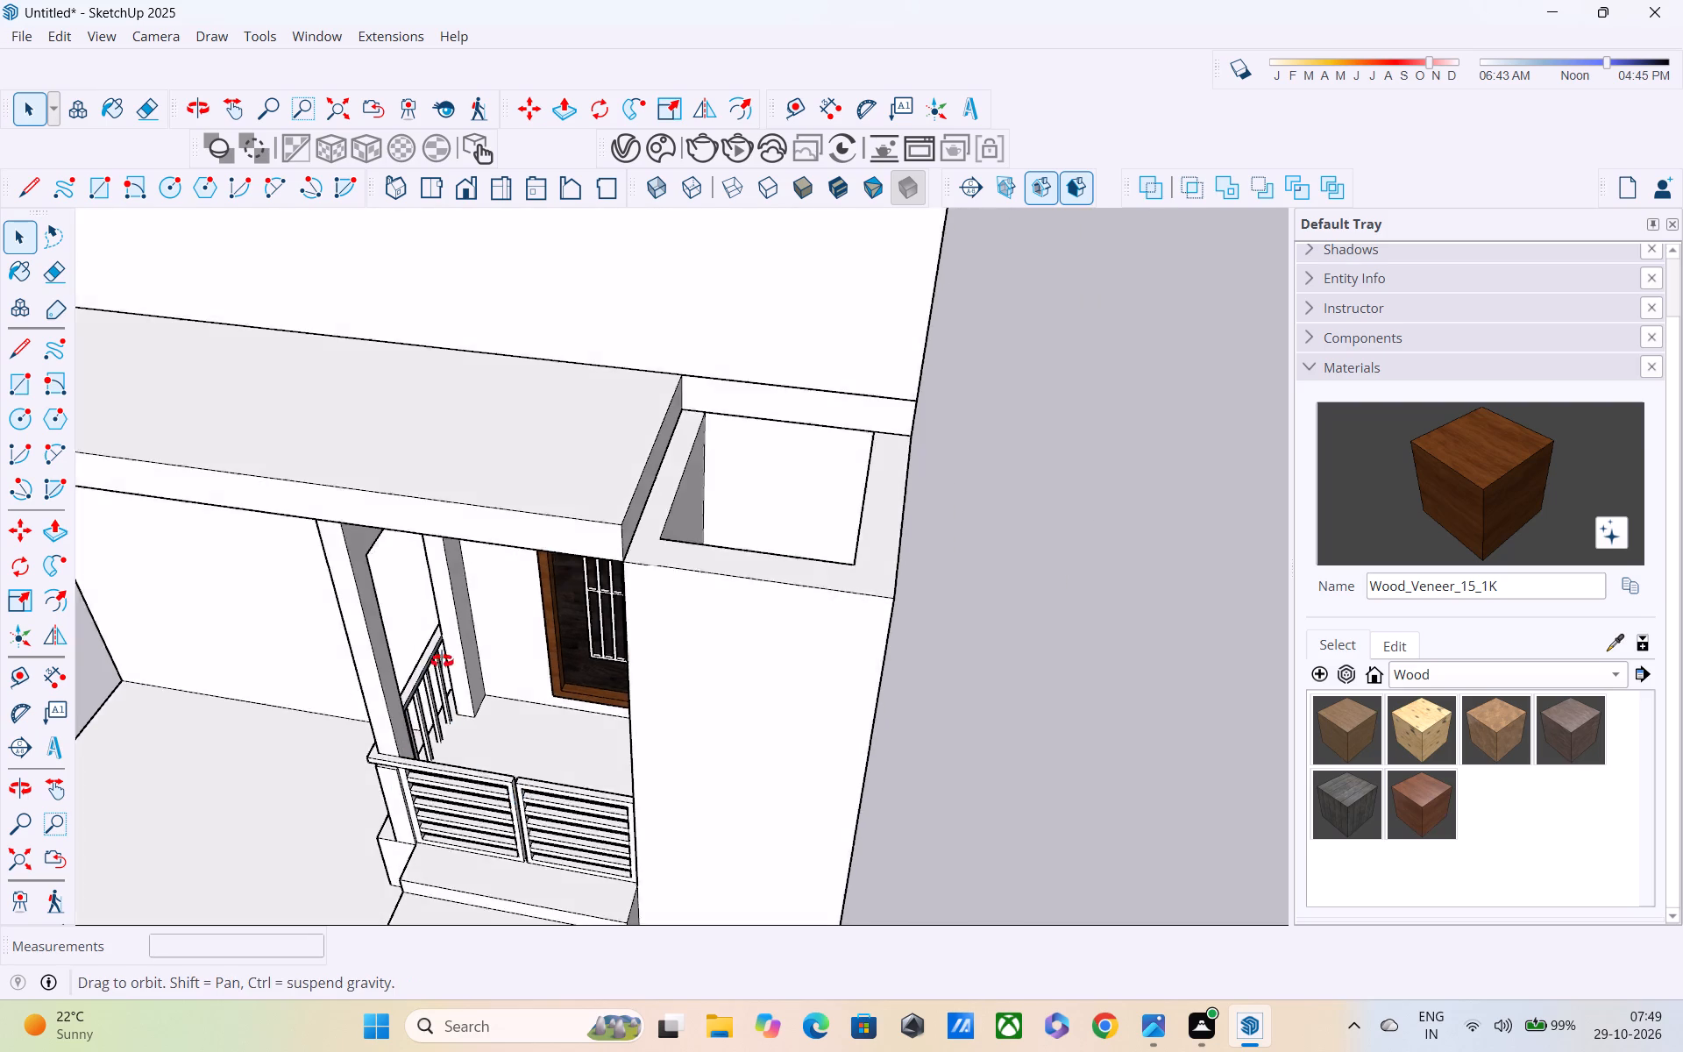
middle_drag(442, 661, 1102, 248)
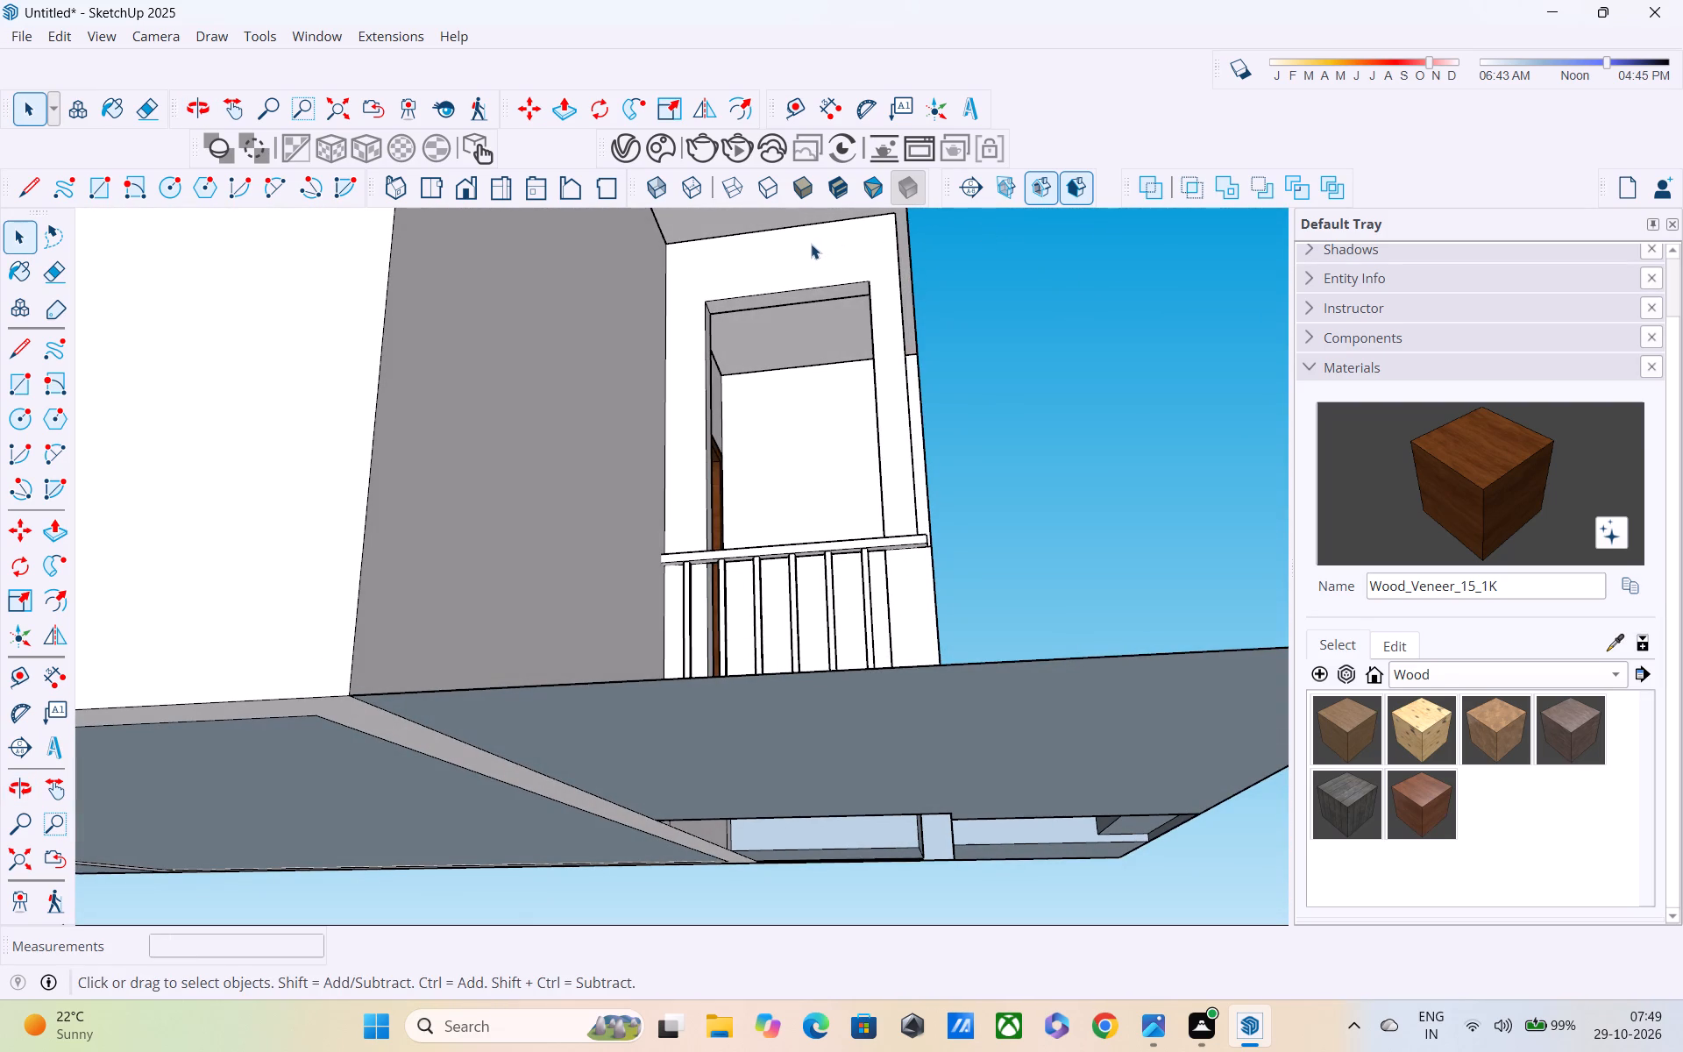
middle_drag(801, 295, 800, 254)
scroll(763, 306, up, 9)
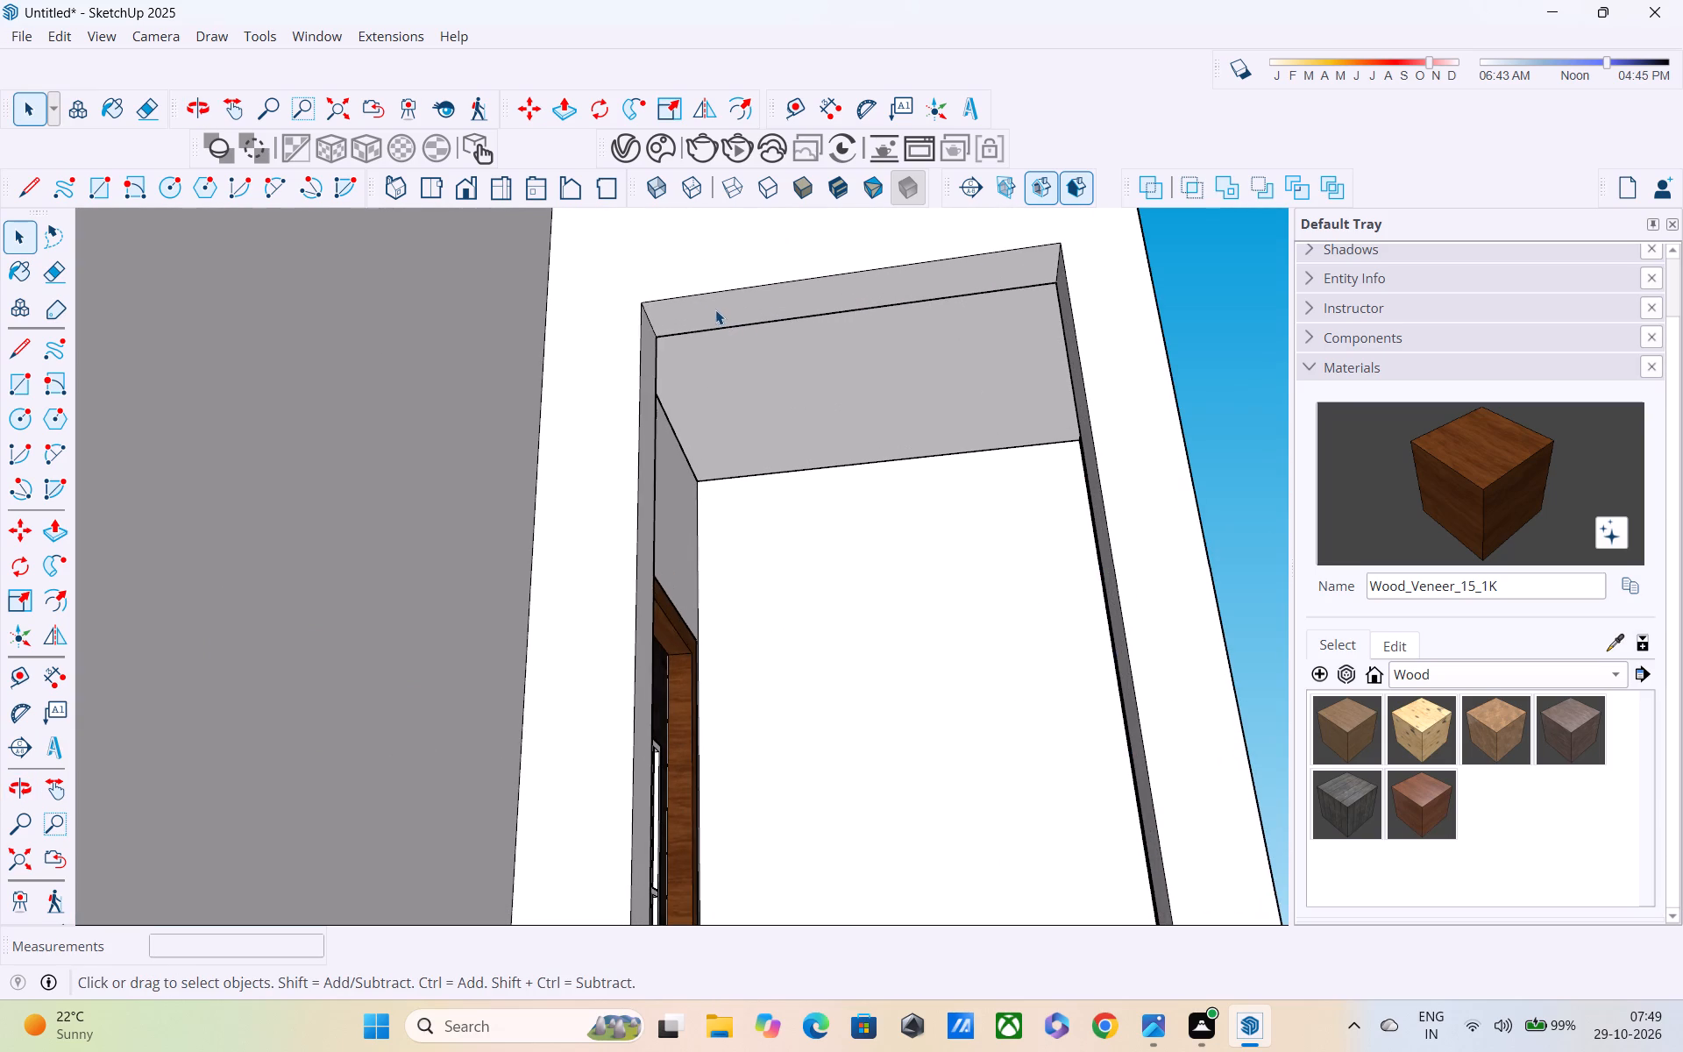
scroll(709, 318, up, 4)
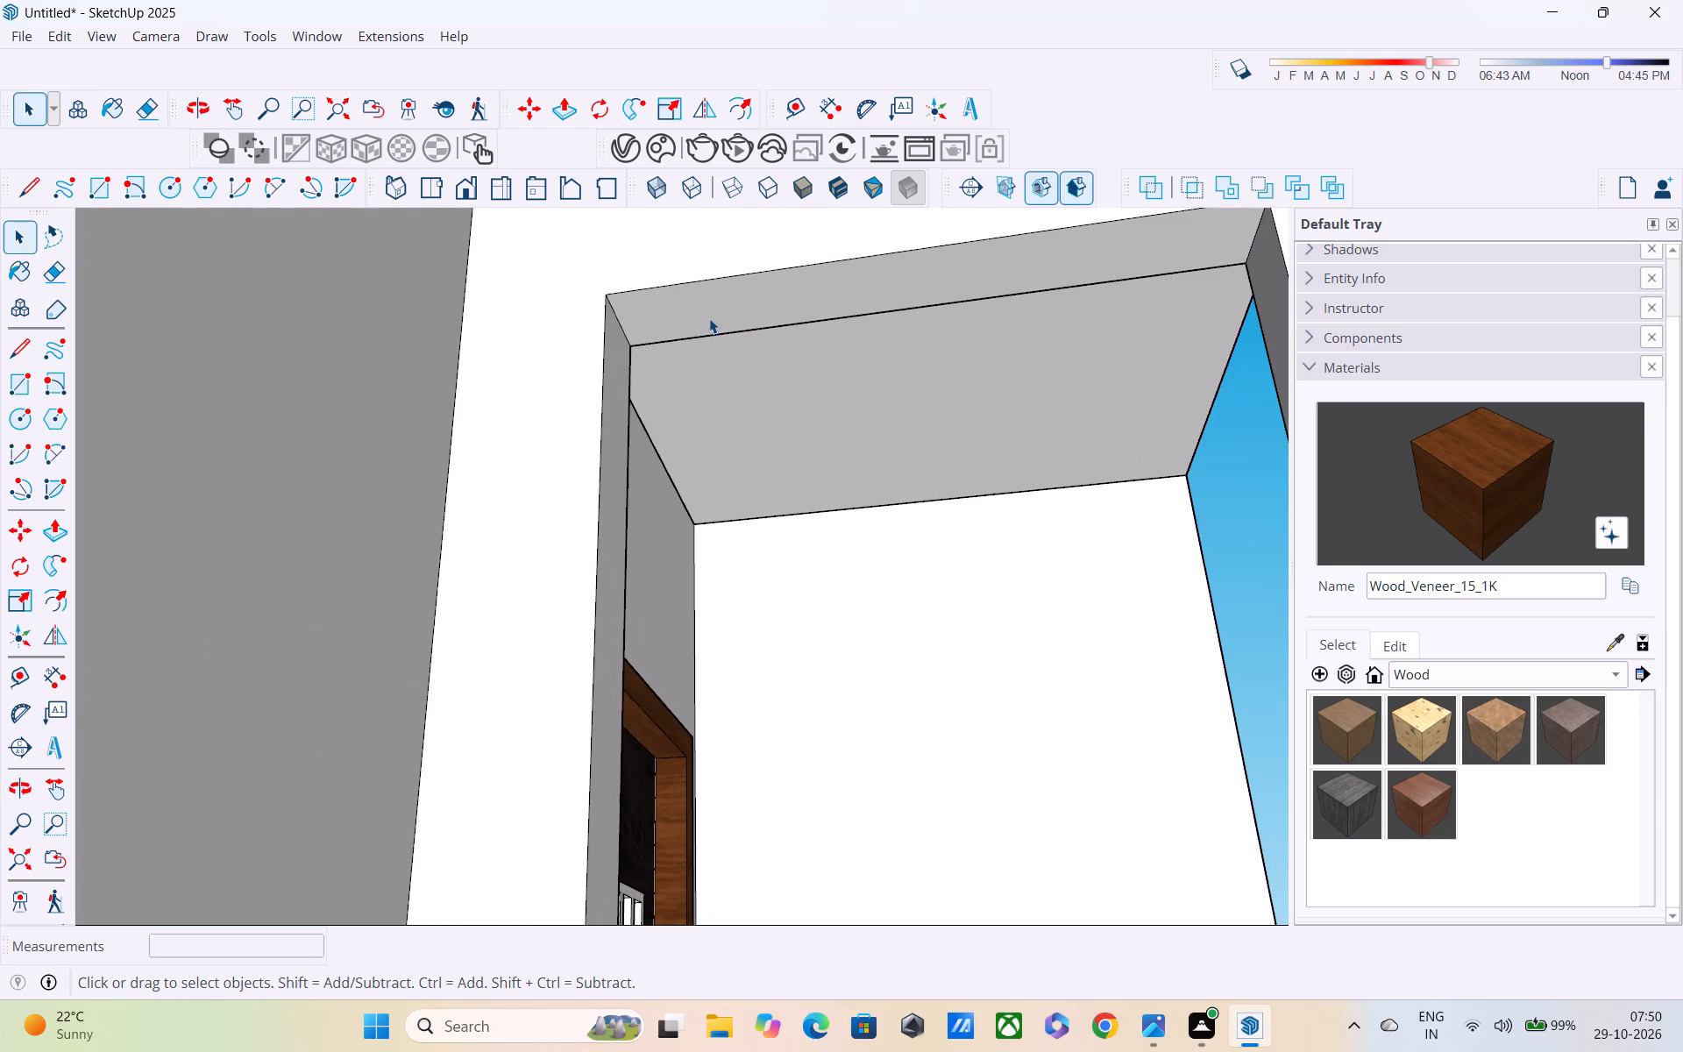
scroll(707, 322, up, 3)
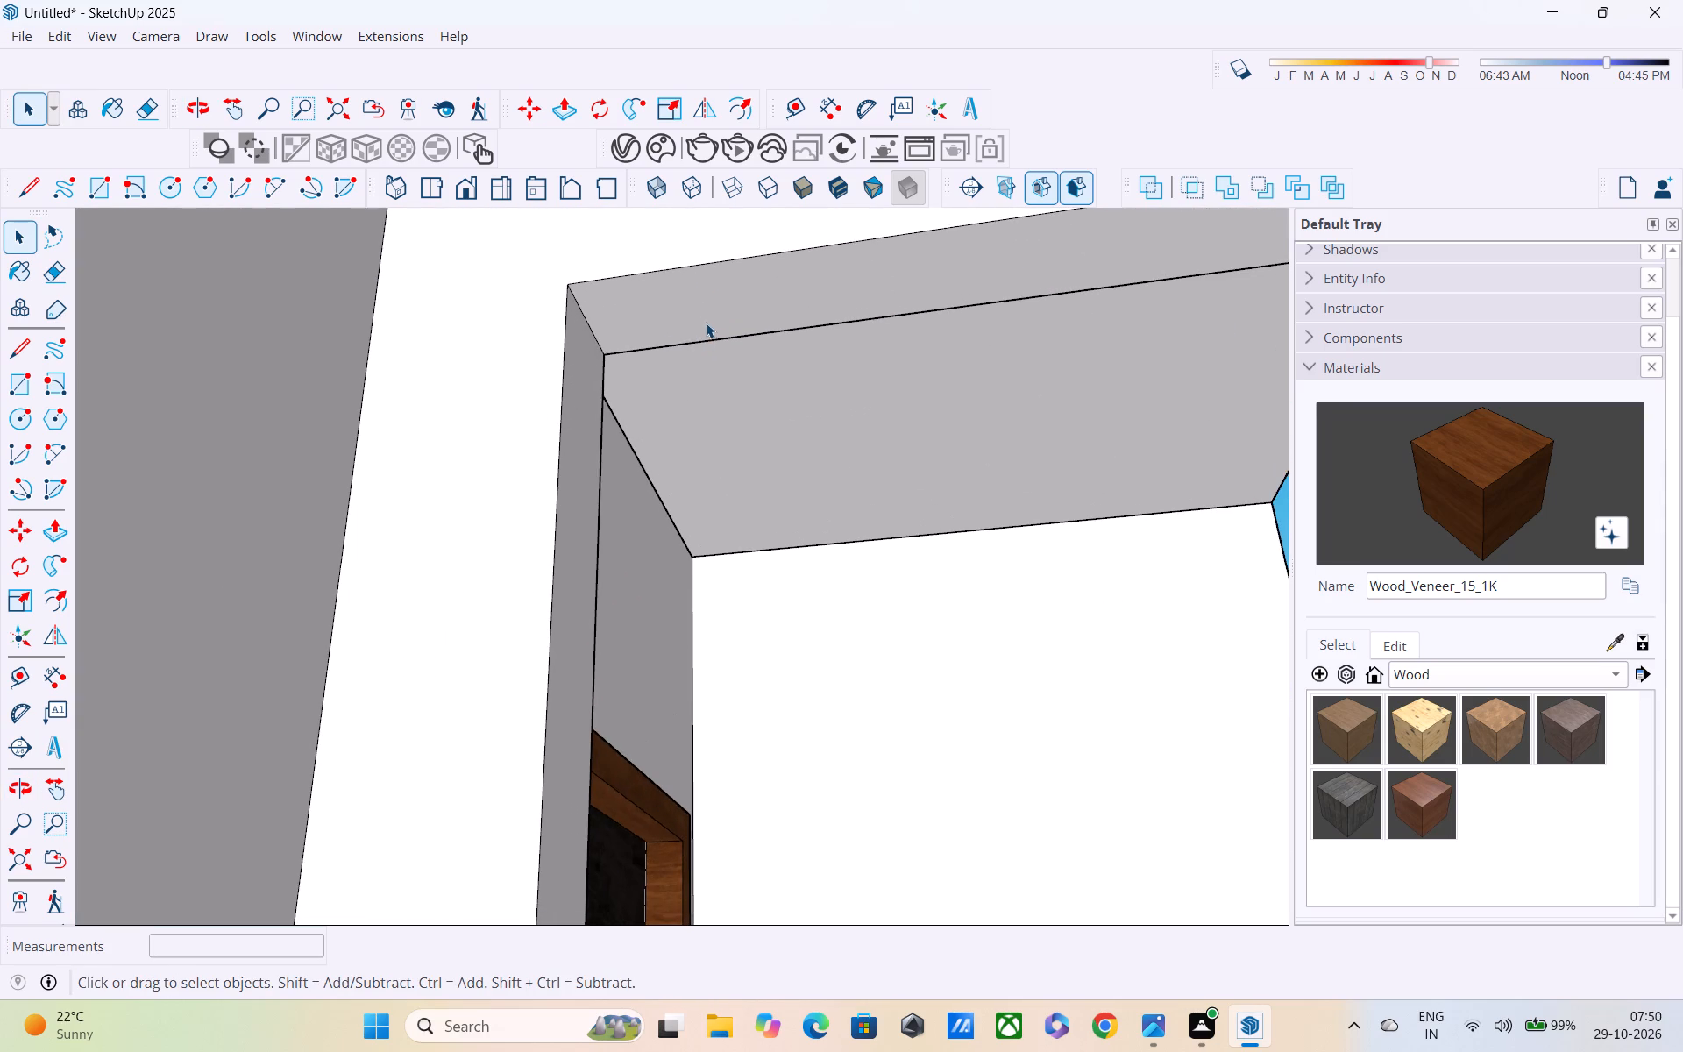
scroll(706, 323, down, 2)
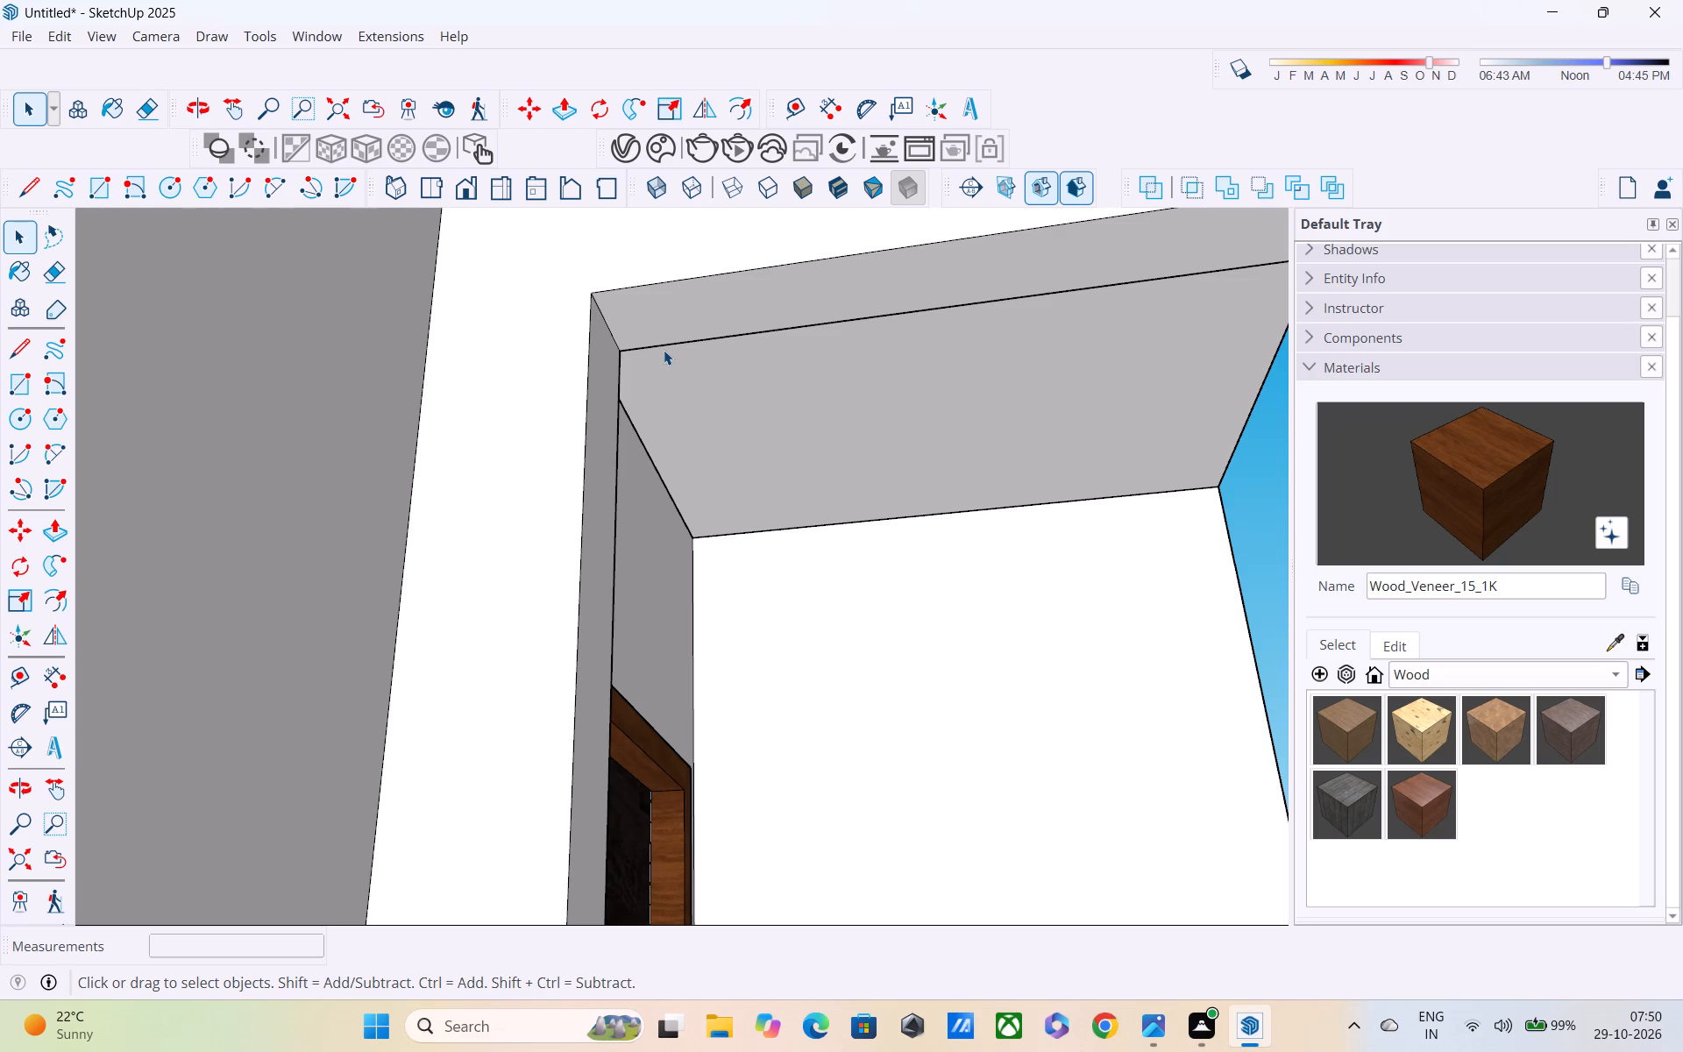
key(r)
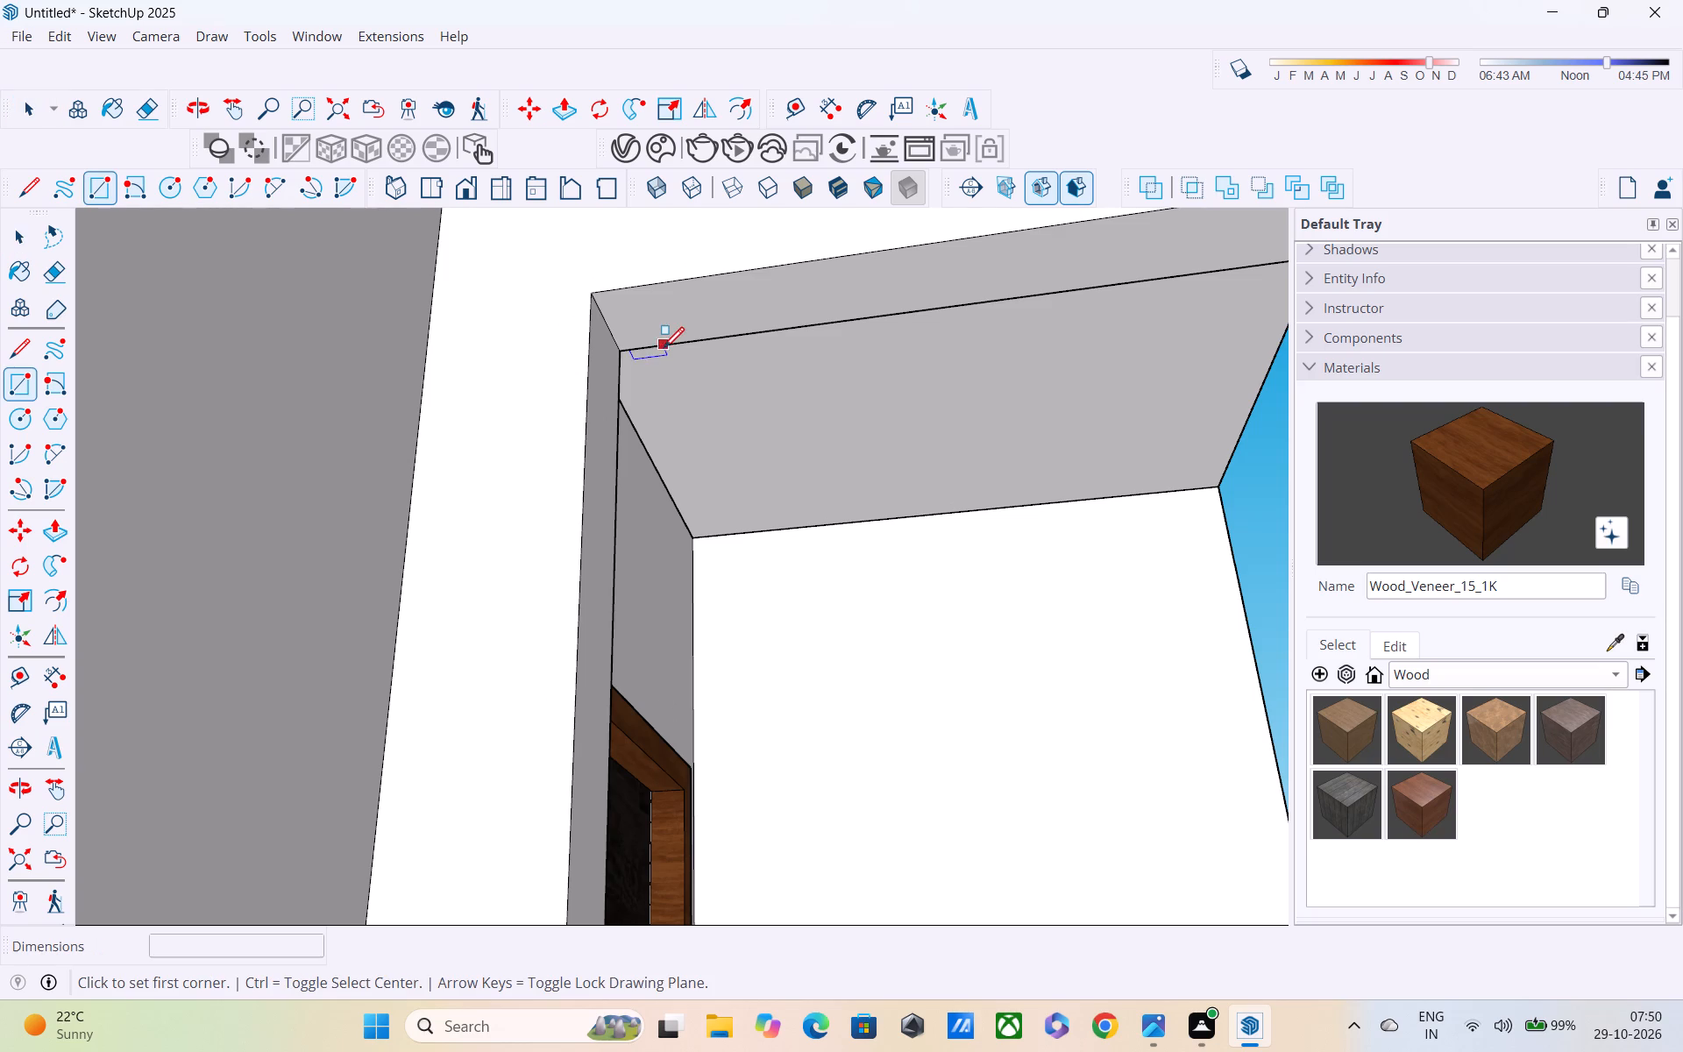
scroll(661, 333, up, 3)
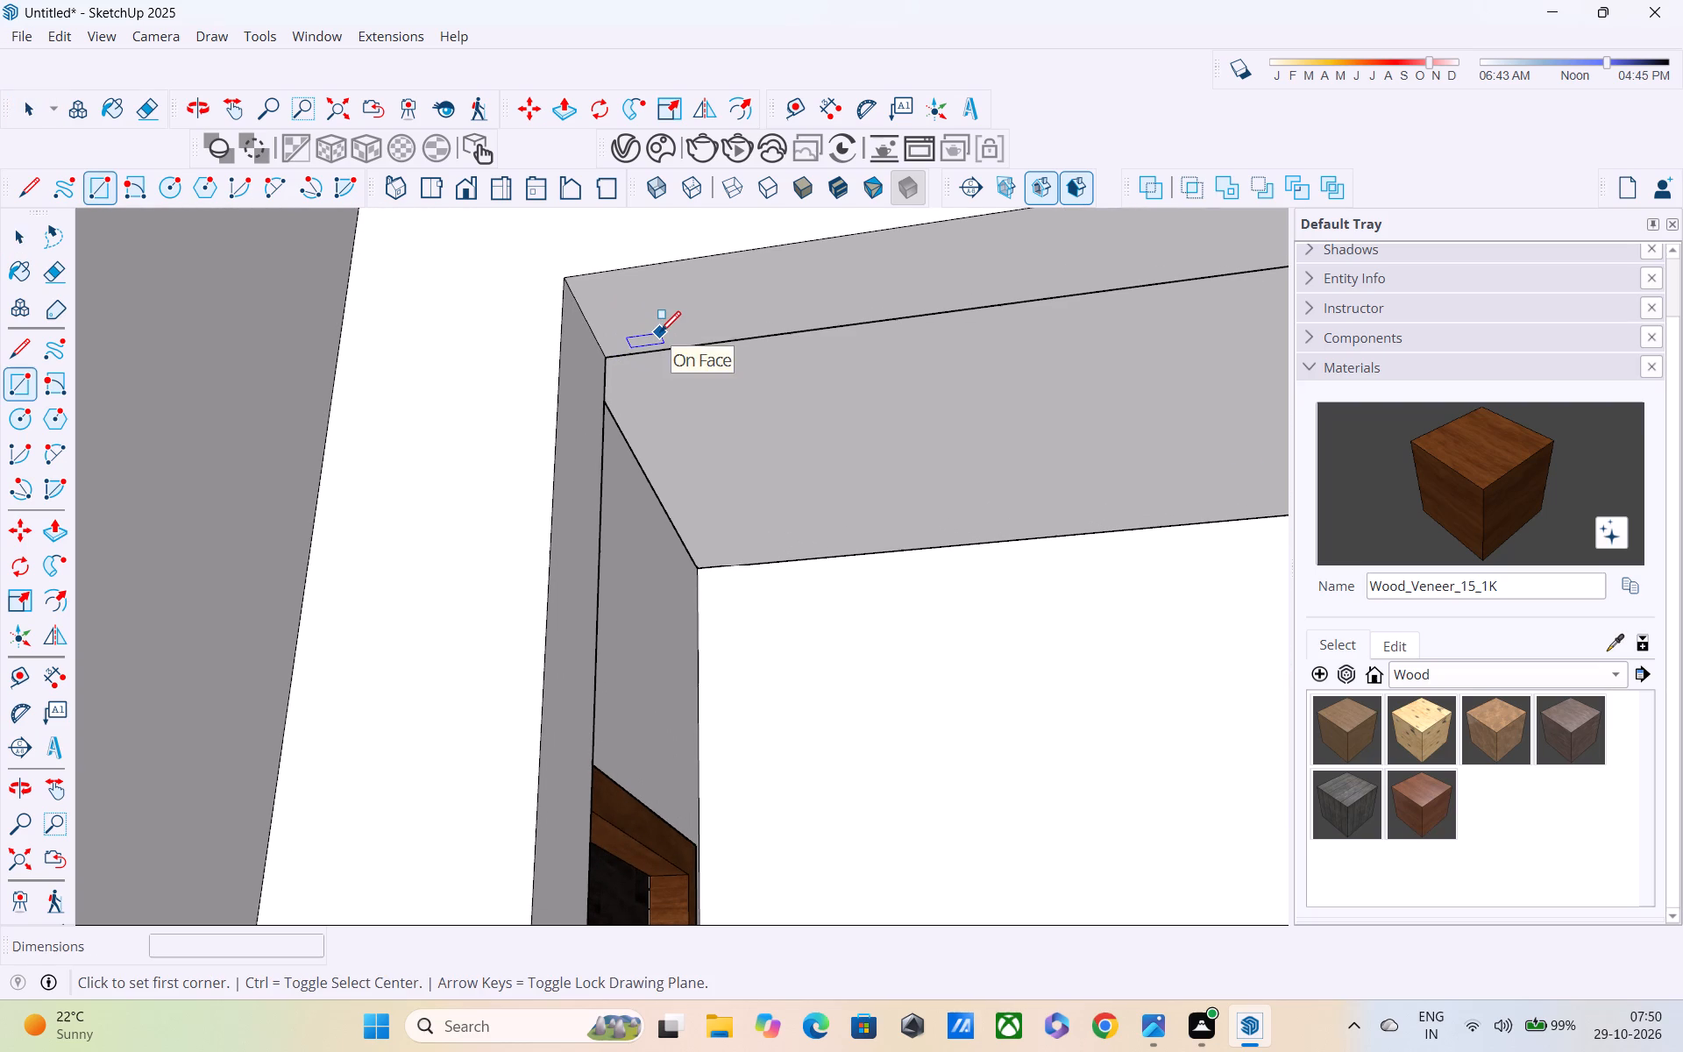
click(660, 334)
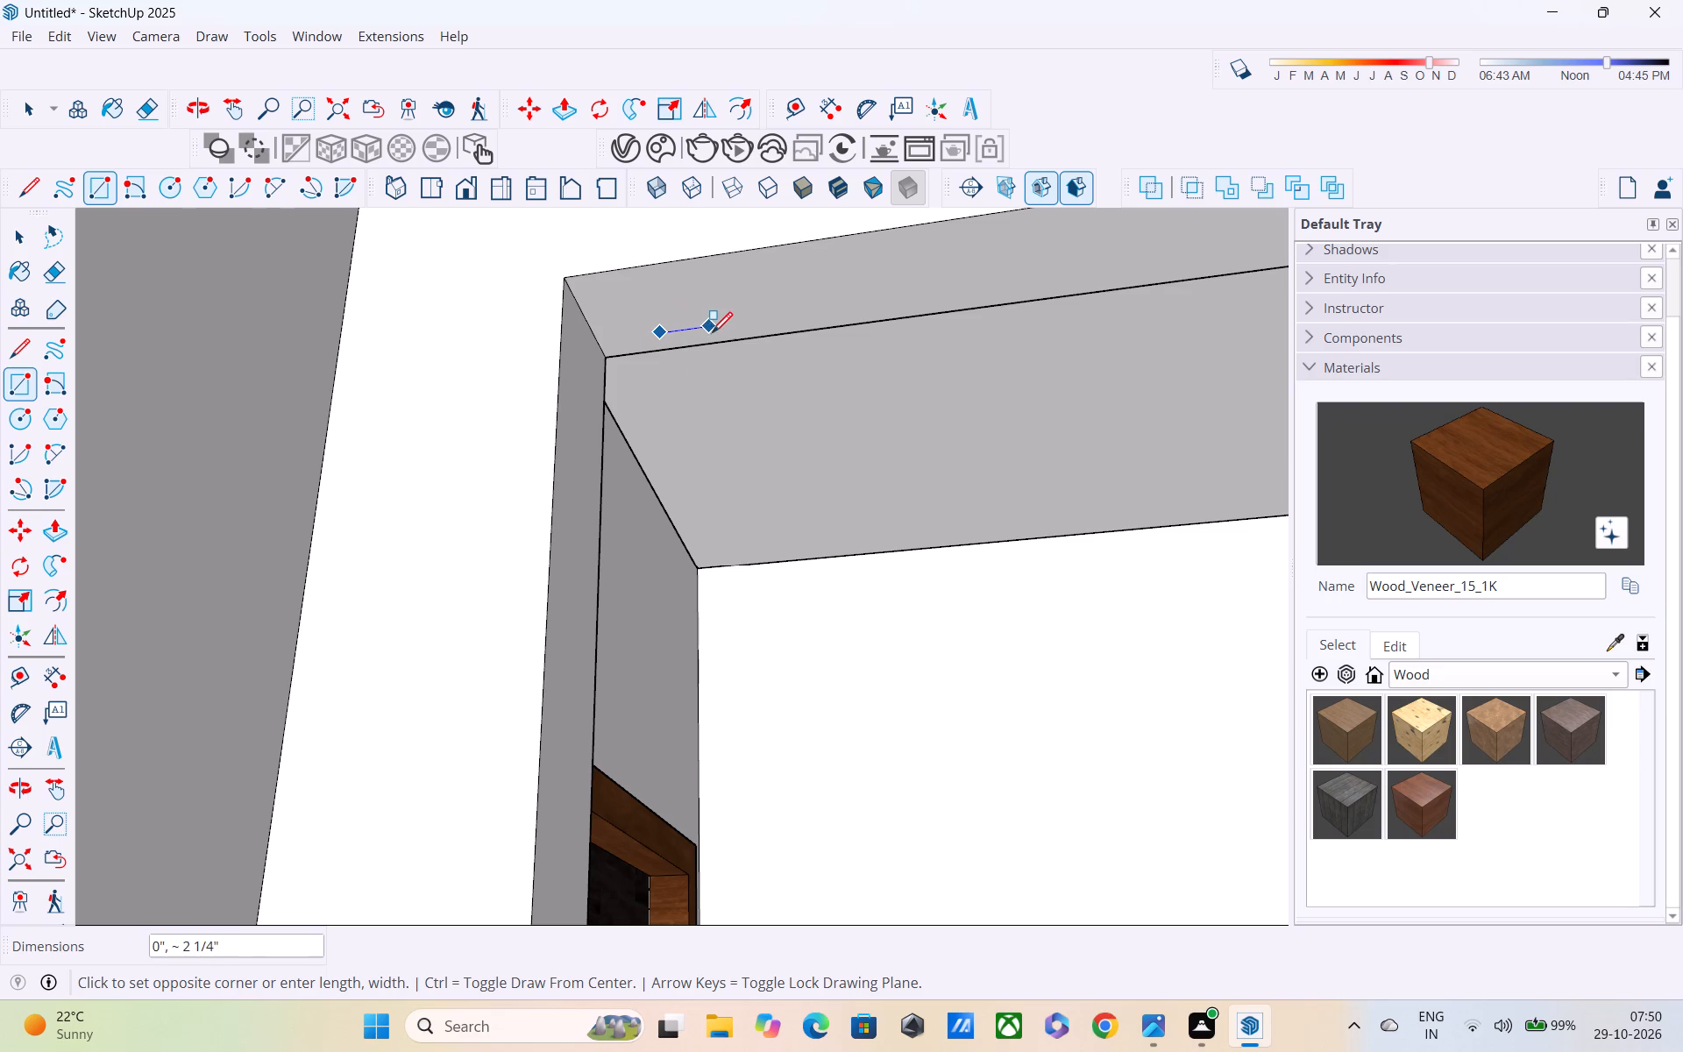
scroll(713, 338, up, 5)
scroll(714, 331, down, 1)
scroll(714, 331, up, 2)
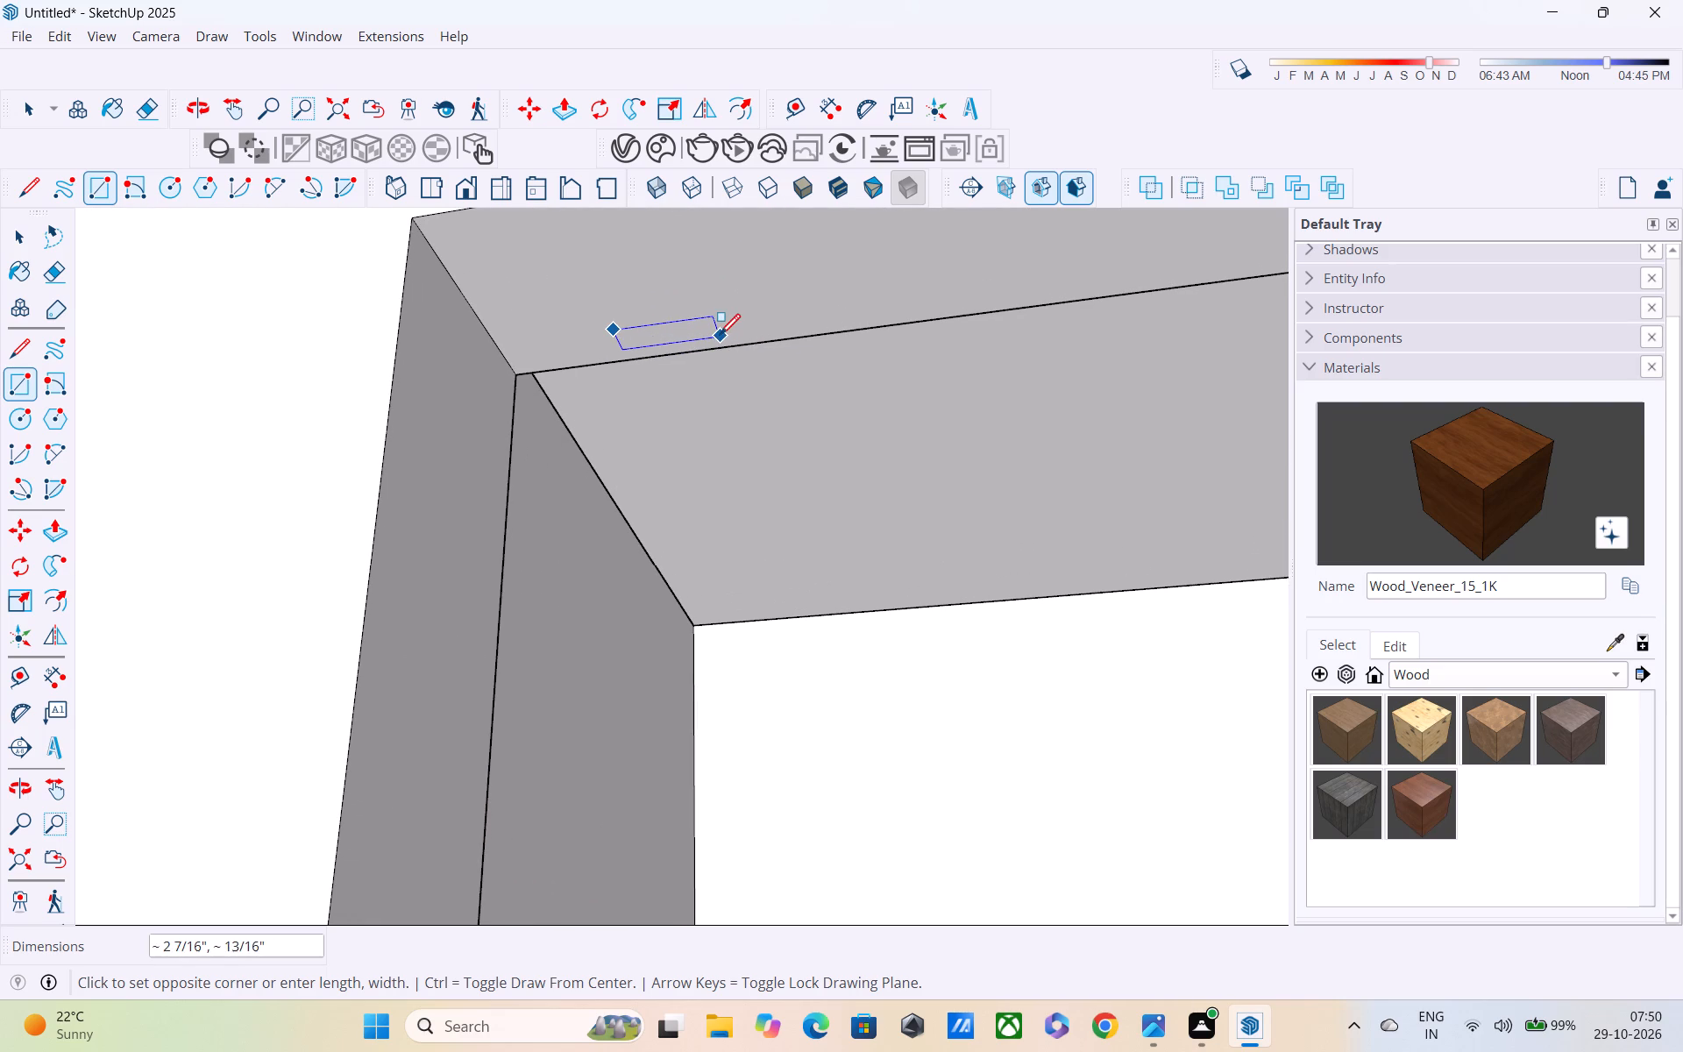
scroll(733, 330, up, 4)
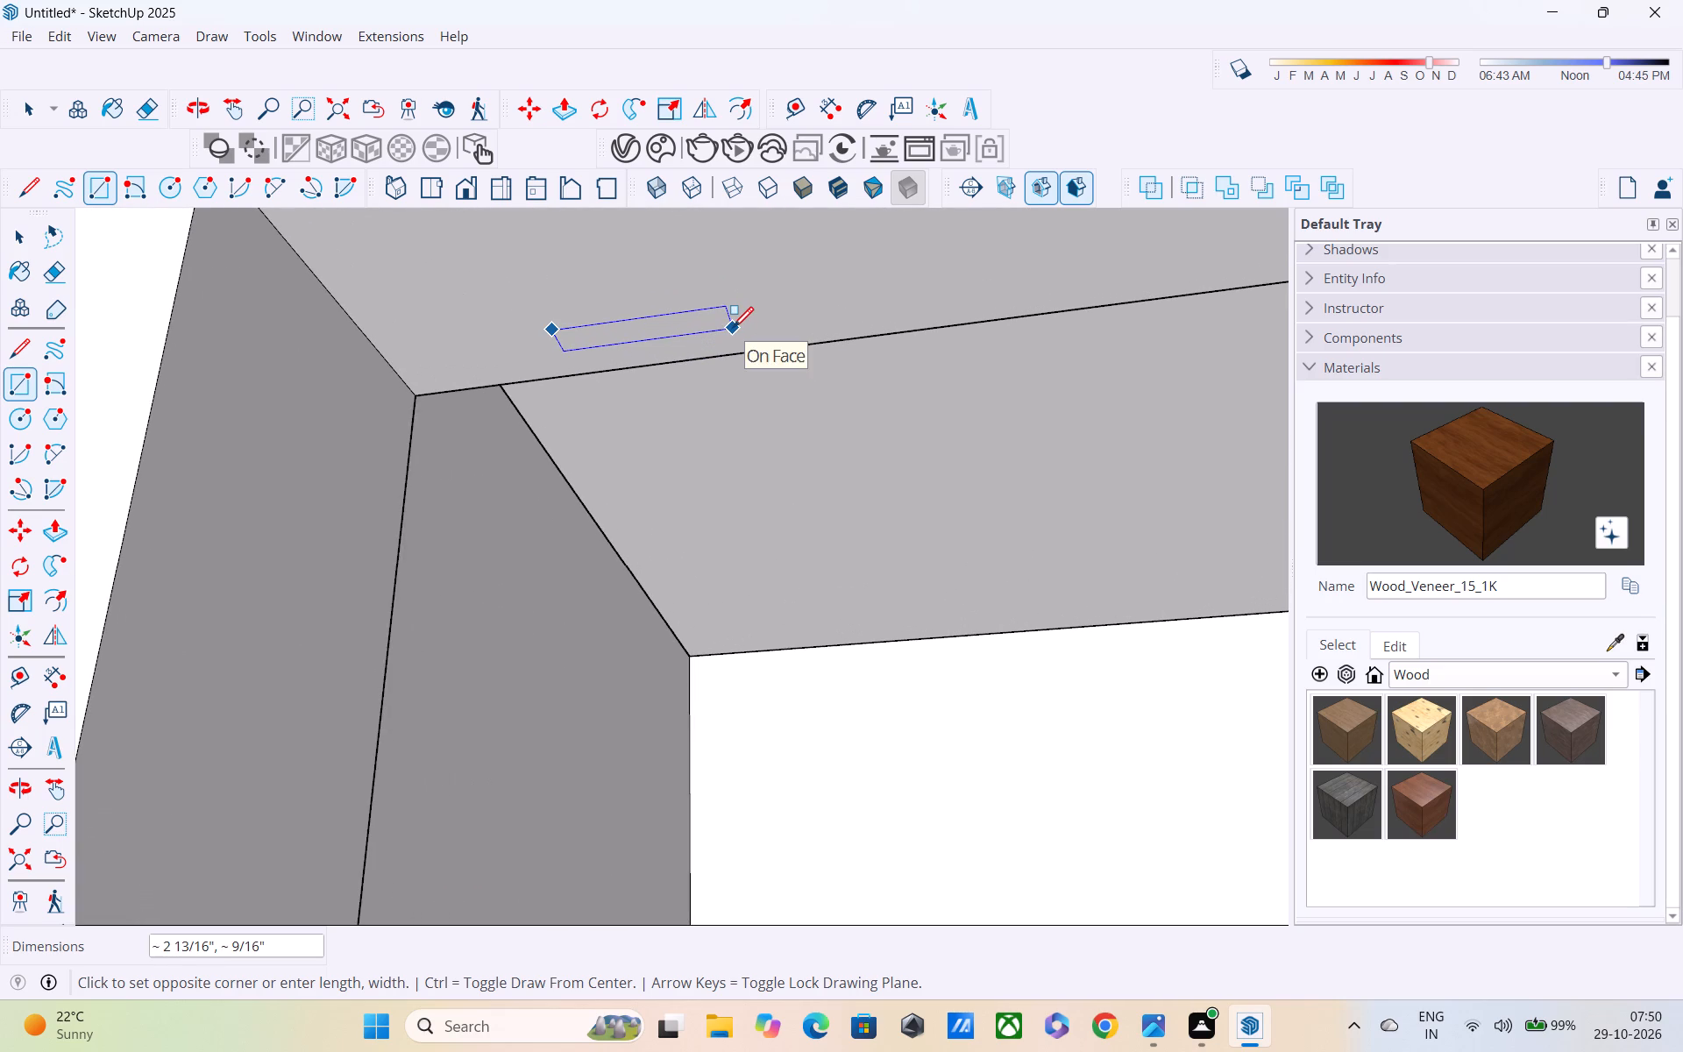
click(733, 330)
key(space)
Copy the small rectangle's outline about 2' 8 7/16" along the underside of the opening's head, near the opposite jamb.
scroll(733, 328, down, 1)
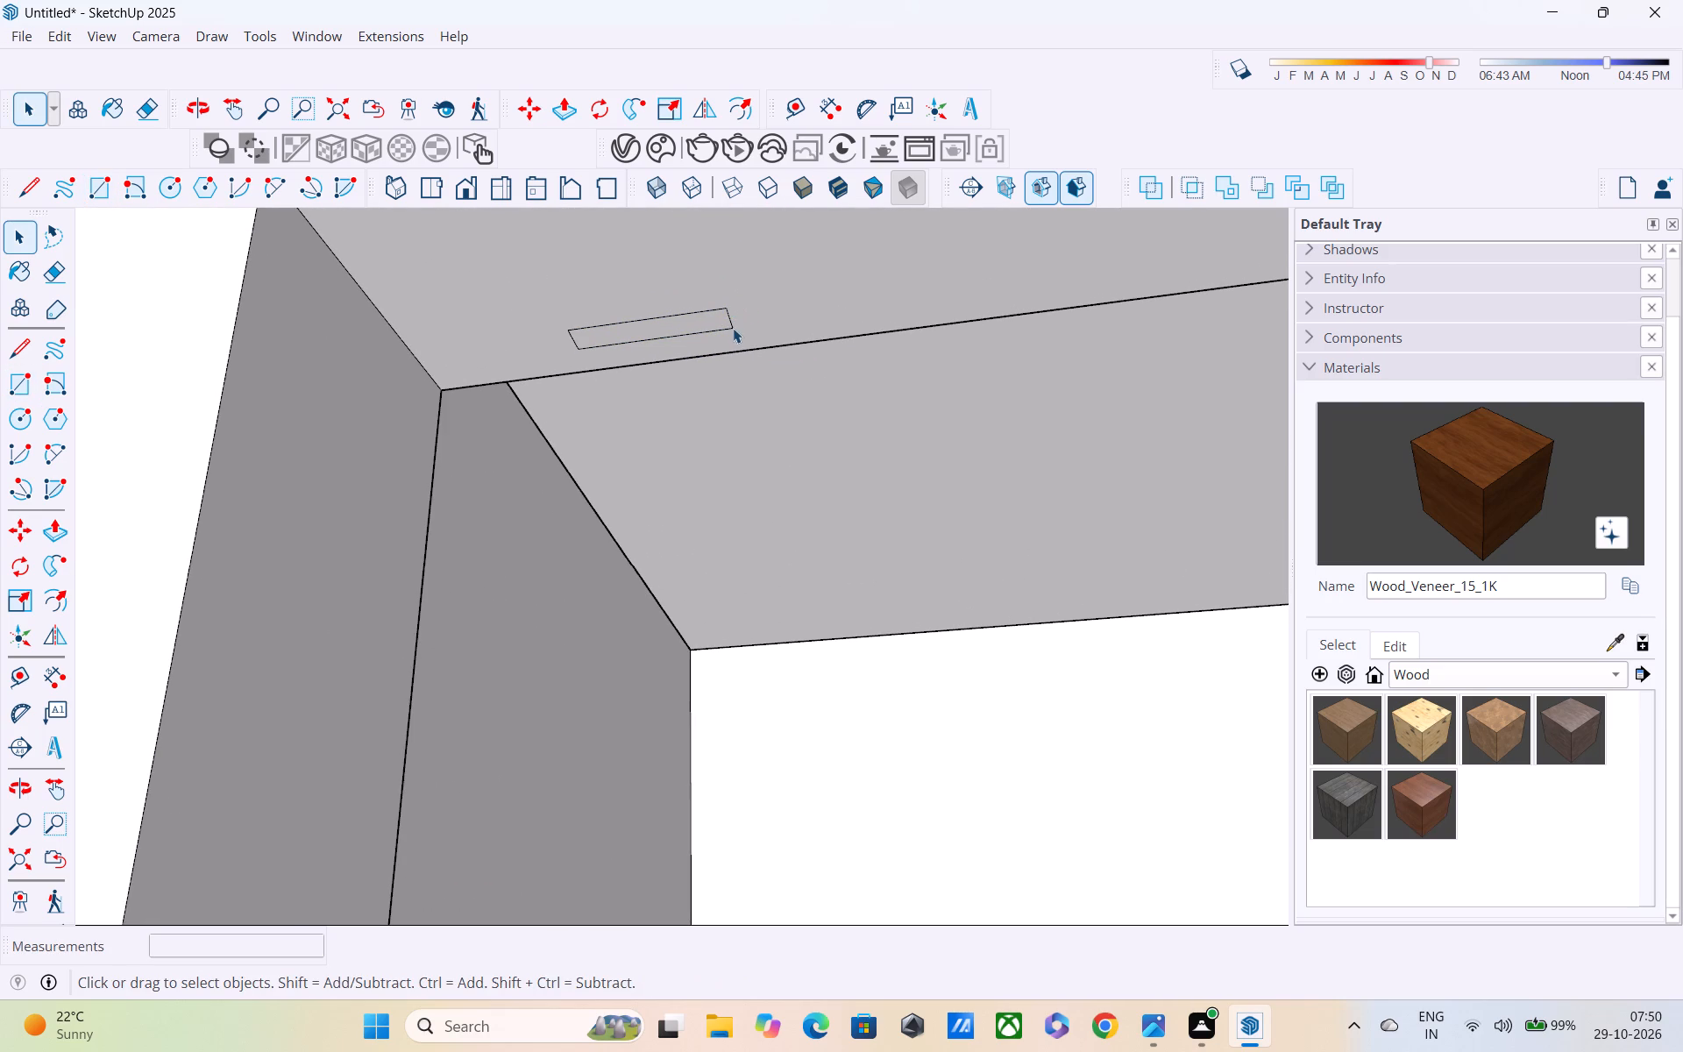
shift+click(726, 315)
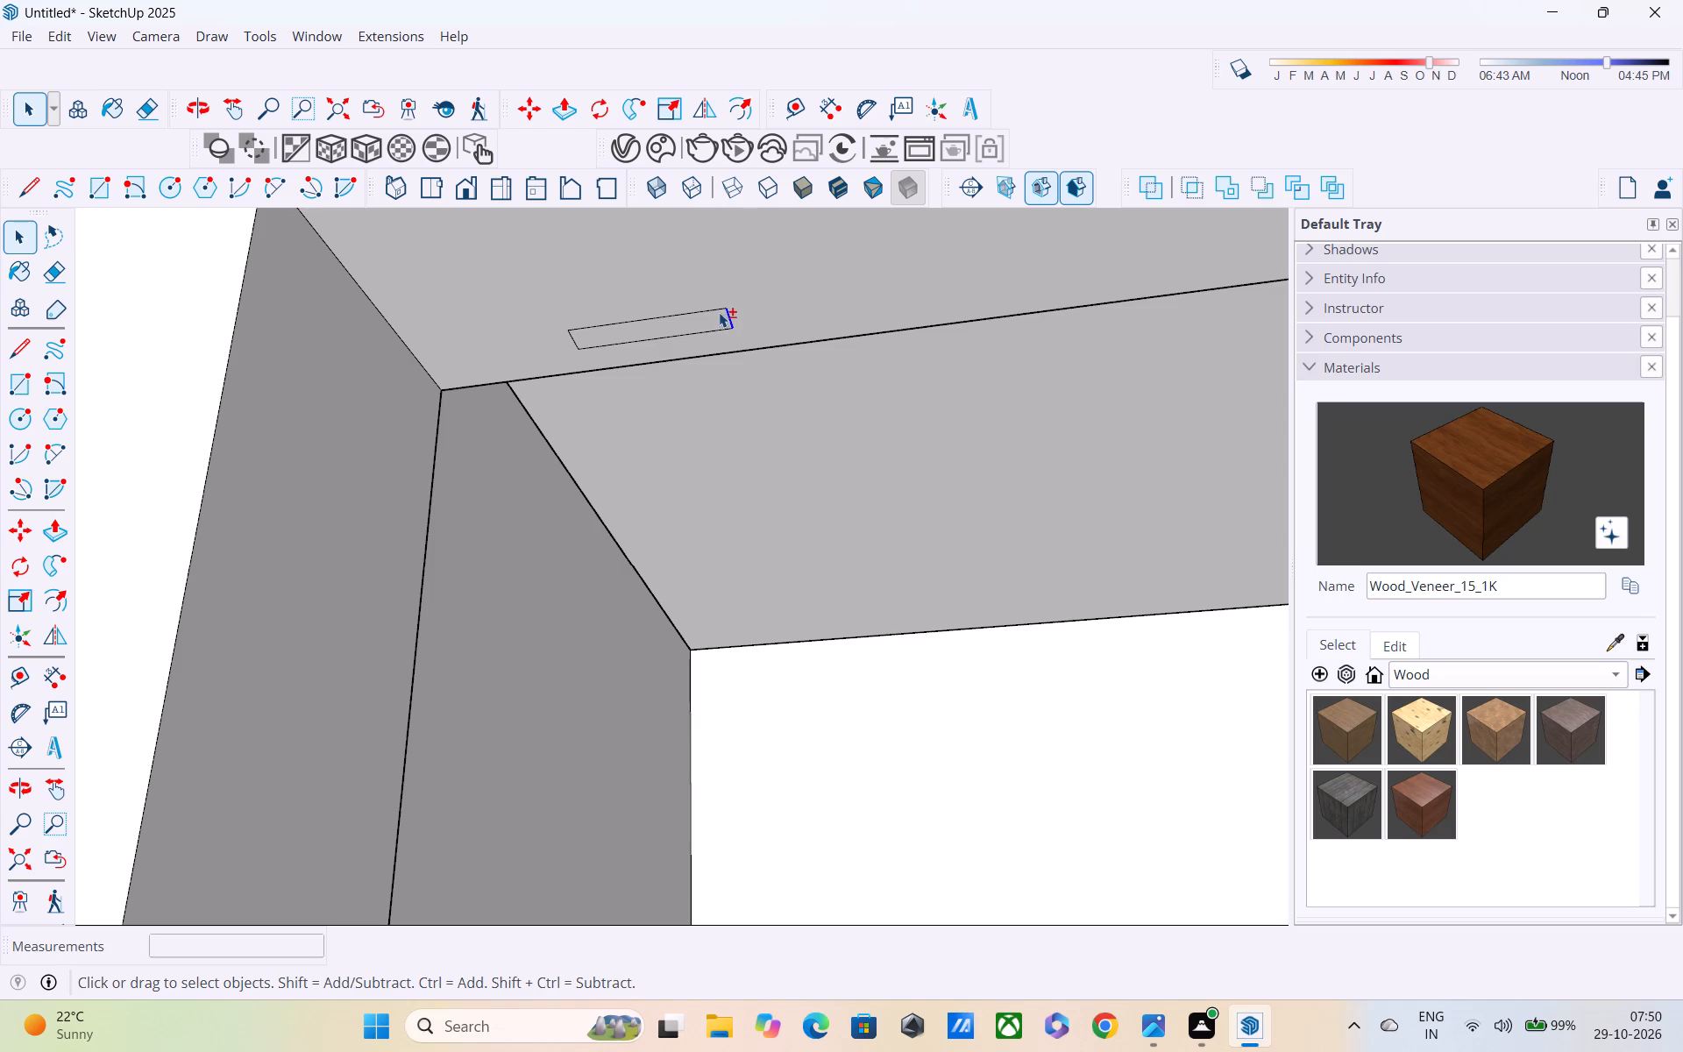
shift+click(718, 311)
shift+click(711, 331)
shift+click(572, 336)
key(m)
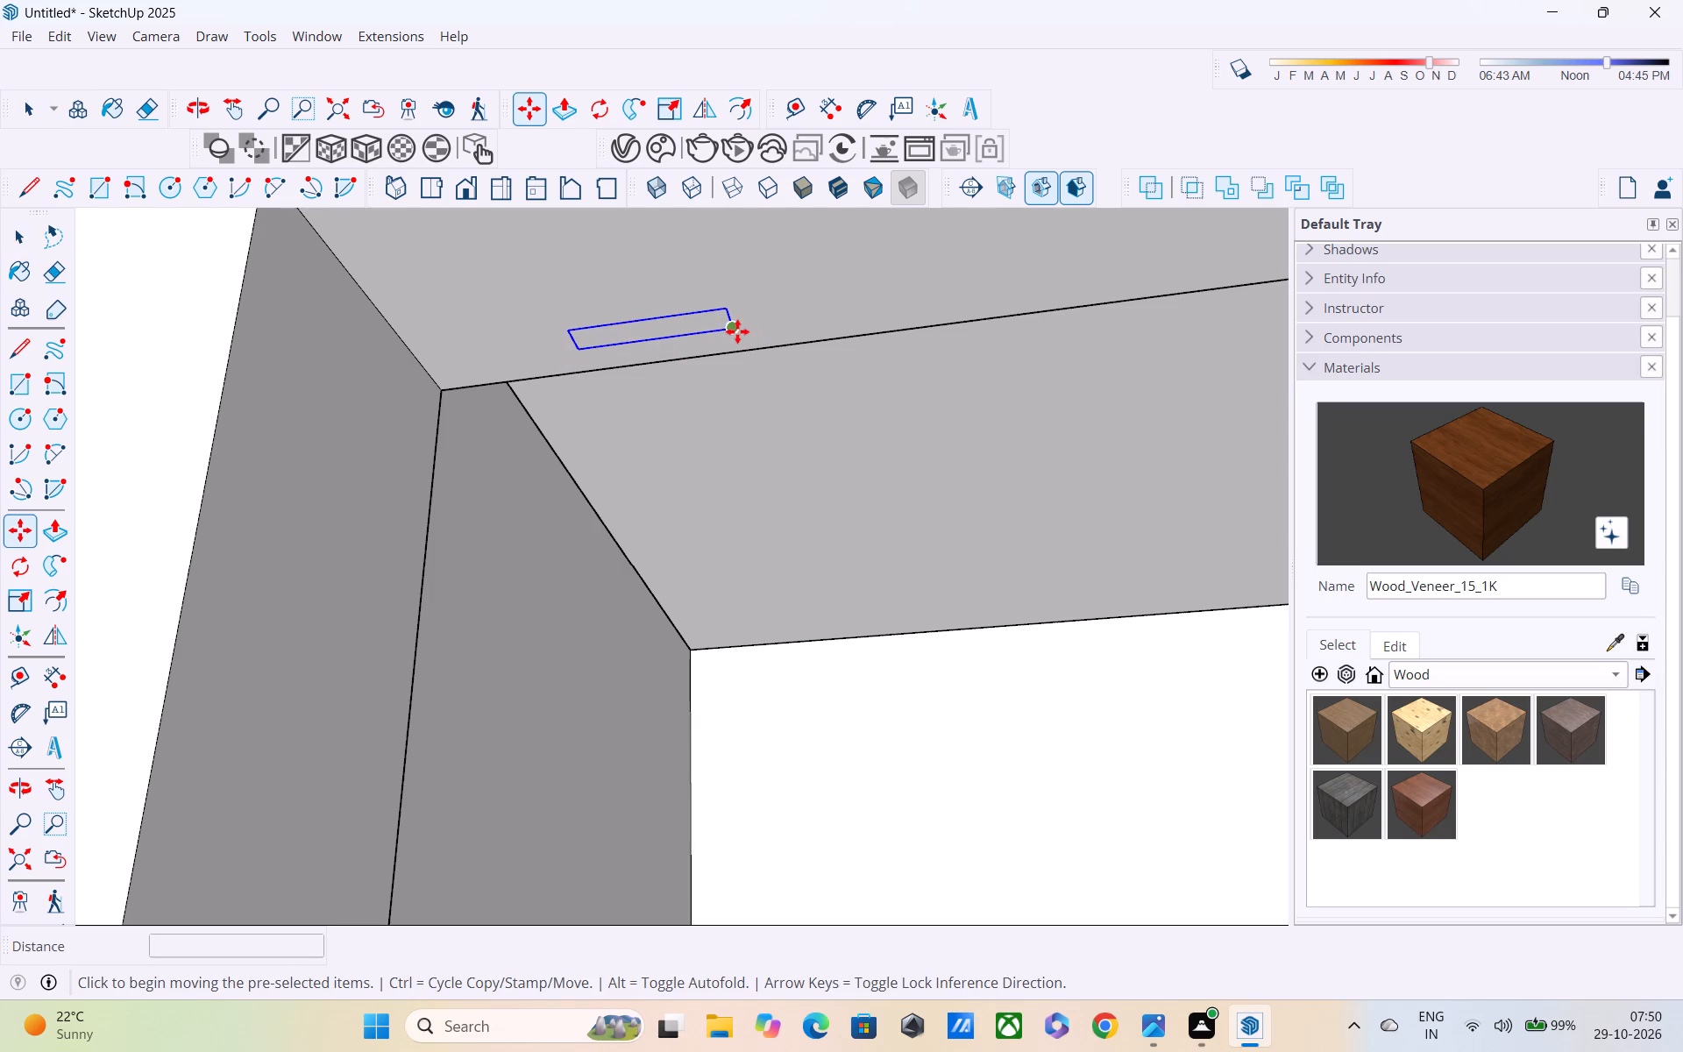
click(737, 331)
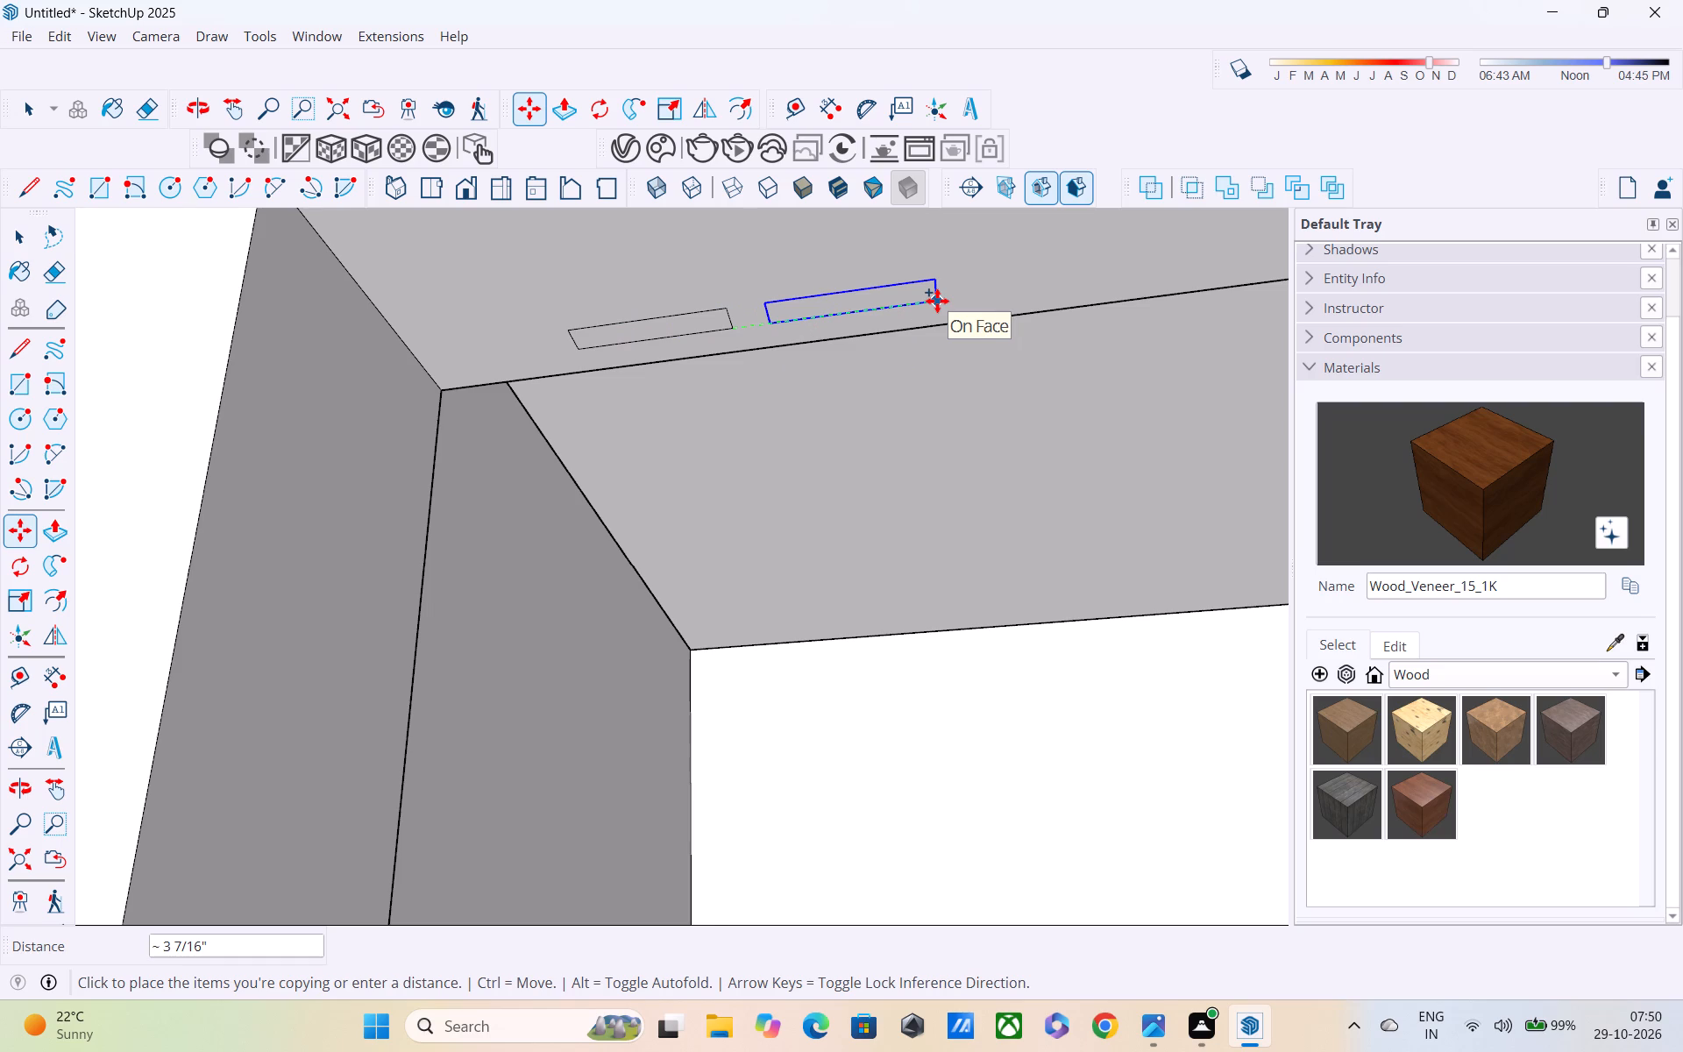
scroll(943, 287, down, 4)
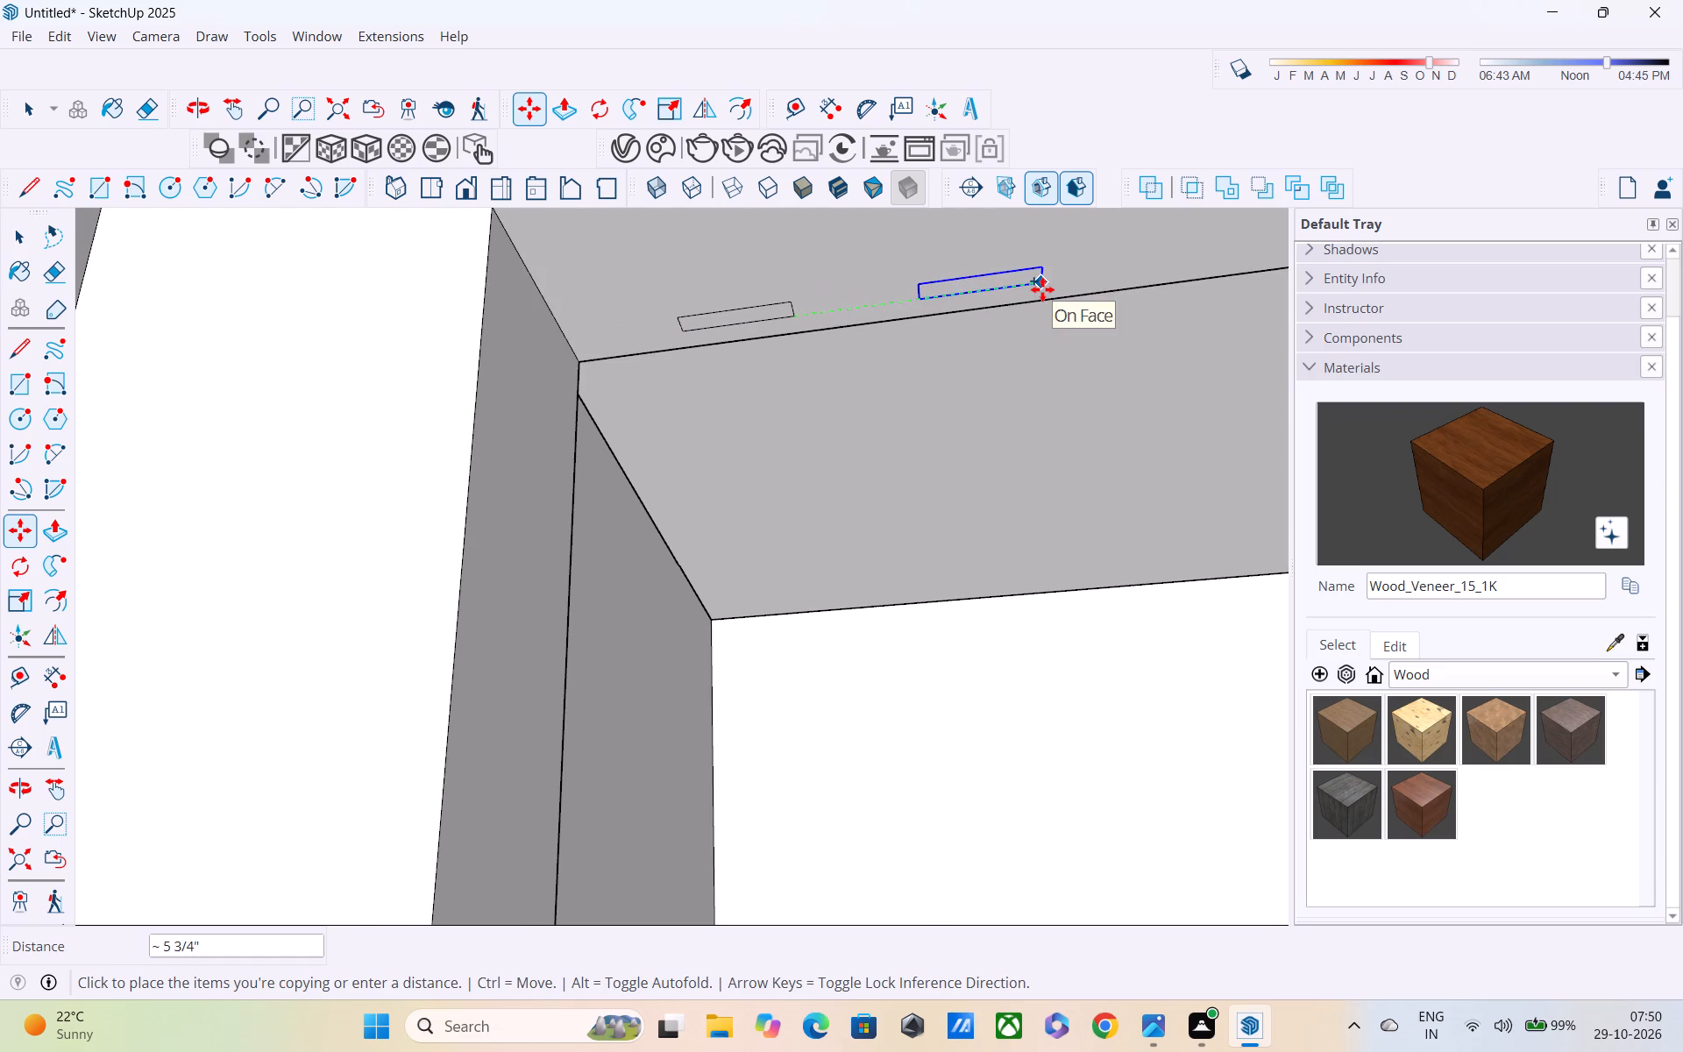
shift+middle_drag(1043, 288, 347, 360)
scroll(347, 361, down, 4)
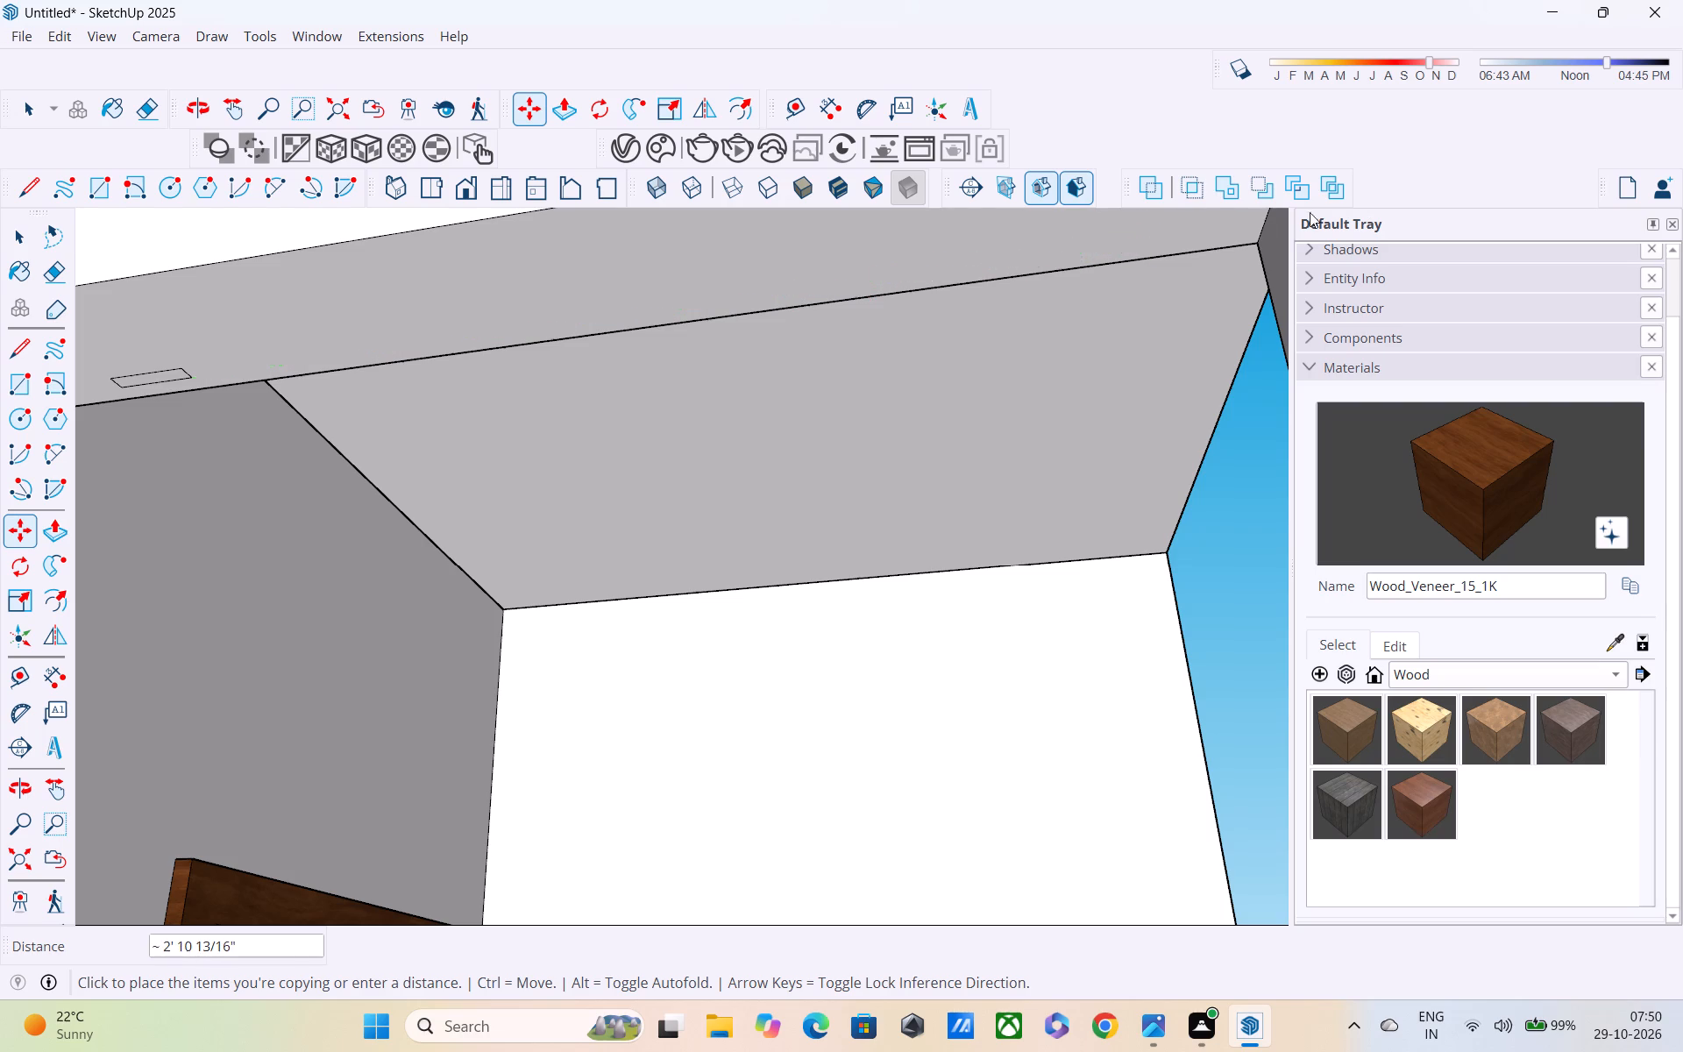
click(1194, 231)
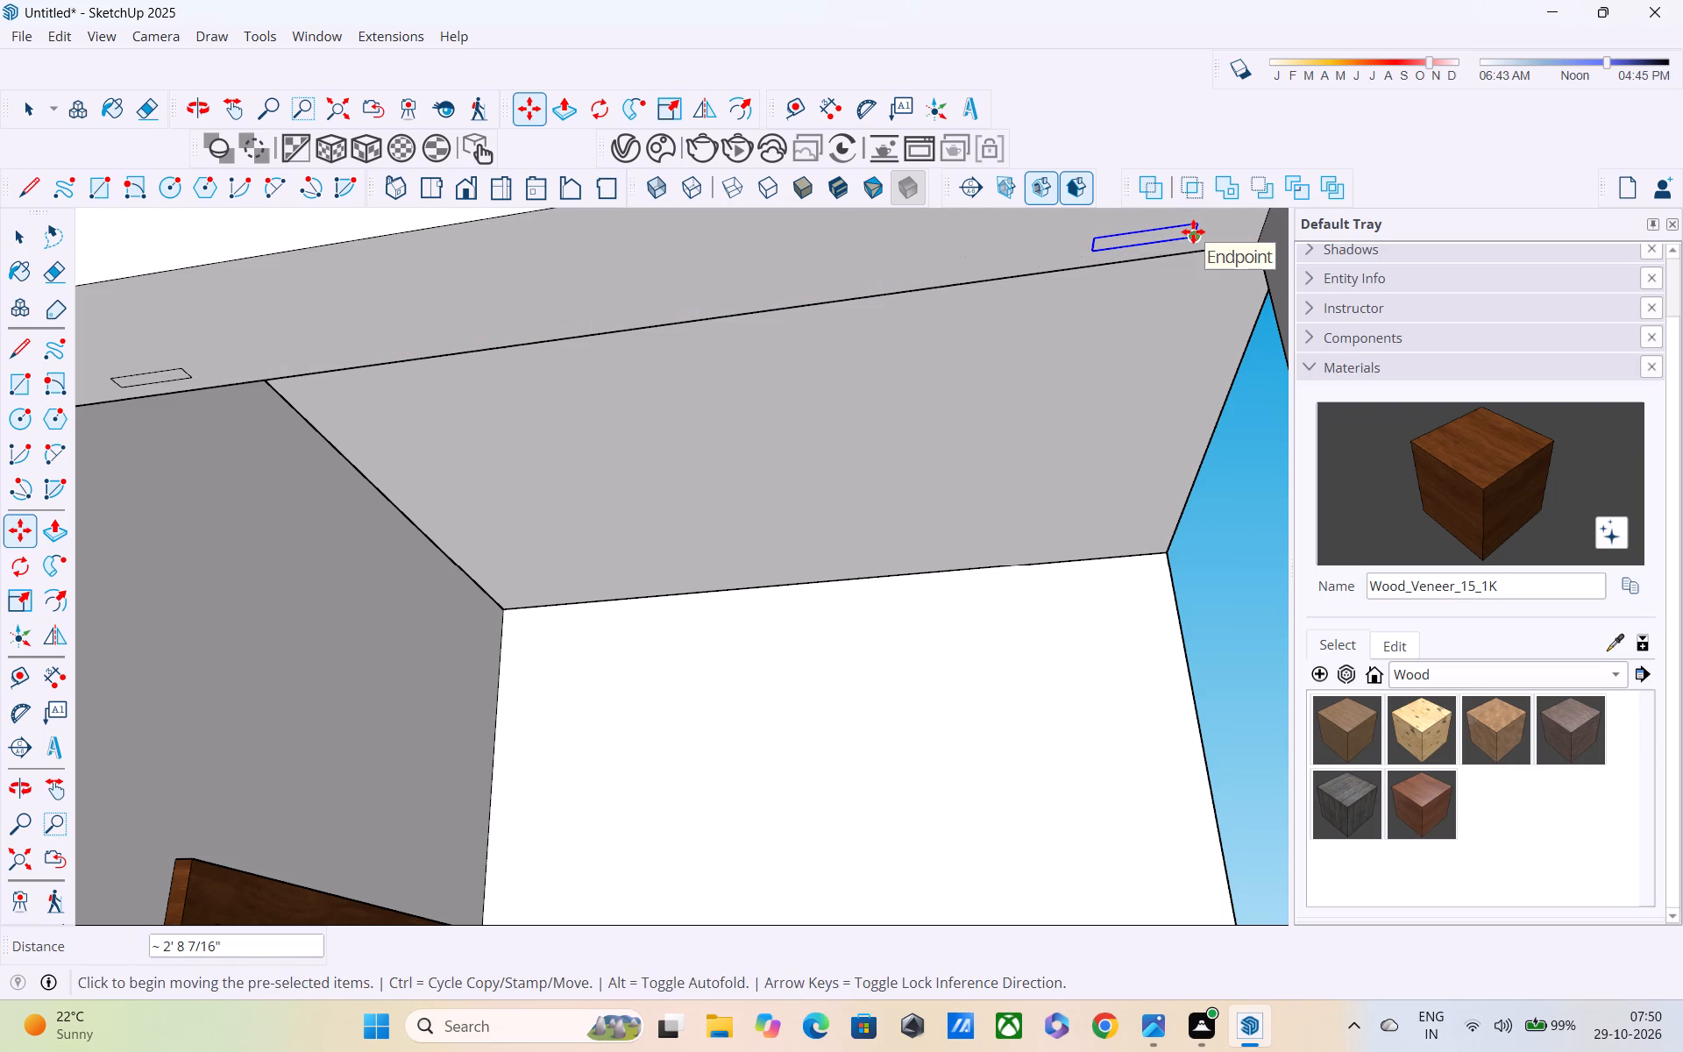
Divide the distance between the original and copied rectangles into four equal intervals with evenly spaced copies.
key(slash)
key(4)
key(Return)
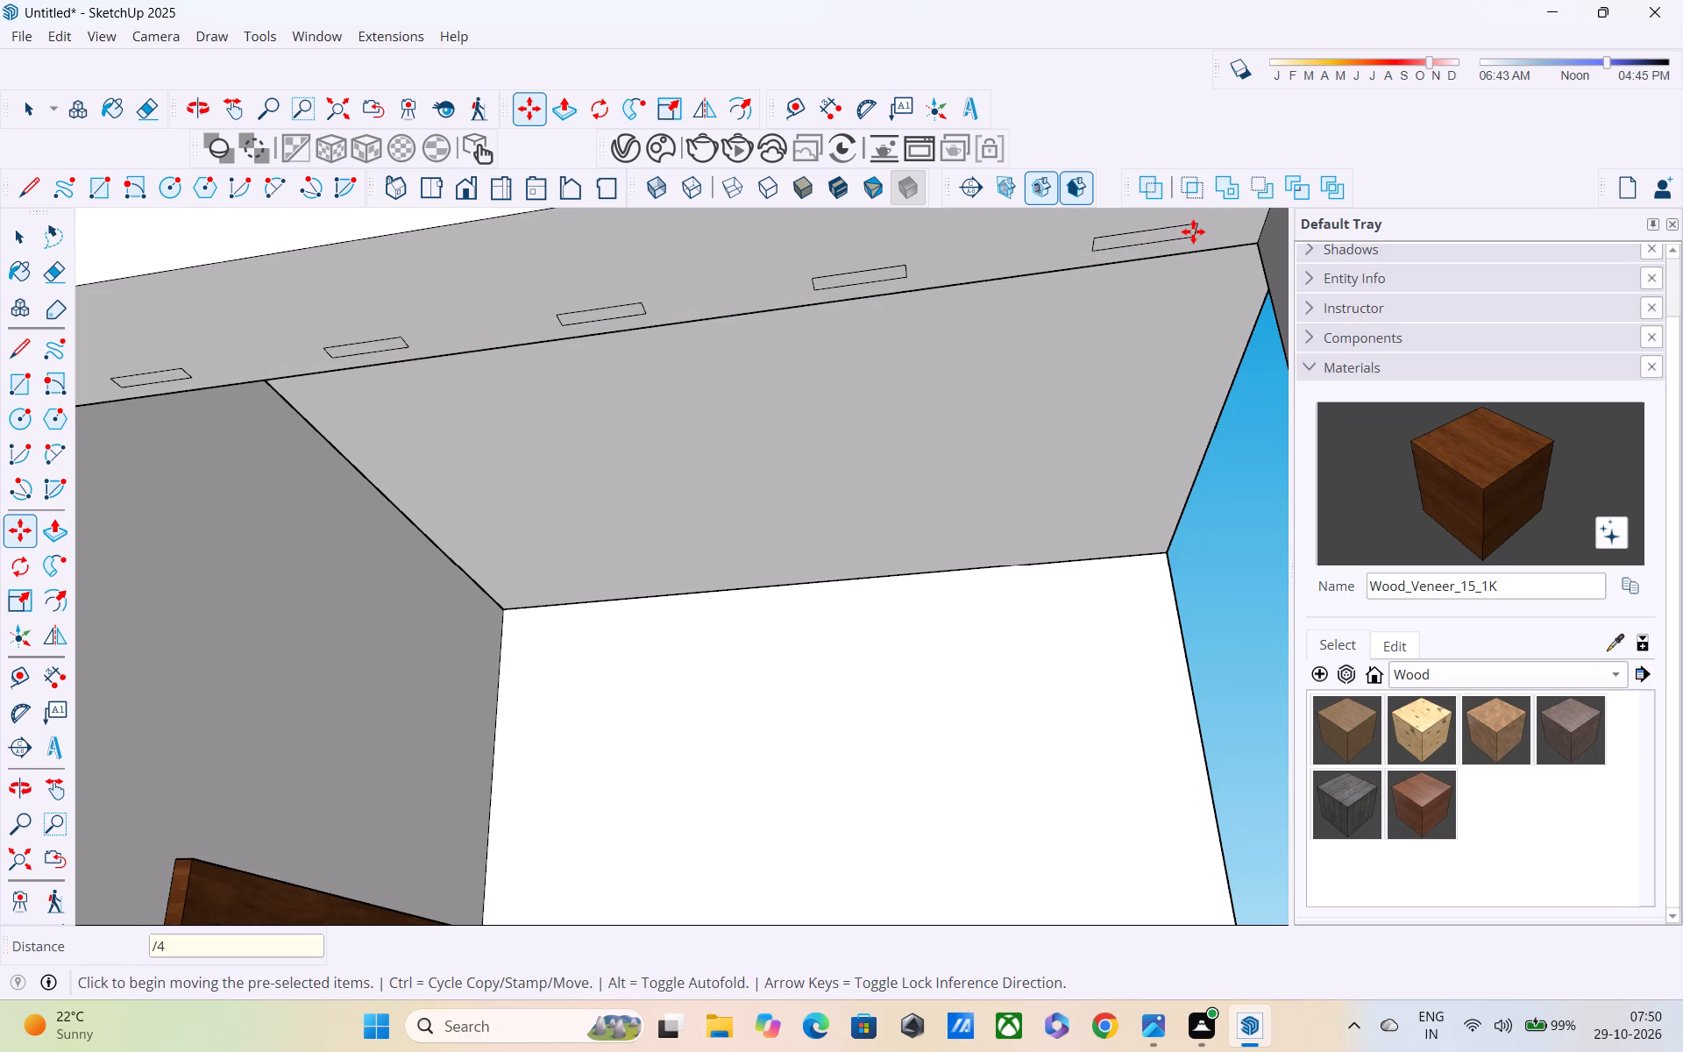
Set the copy division to five equal intervals between the original rectangle and the one near the opposite jamb.
scroll(1113, 248, down, 3)
scroll(797, 342, down, 3)
text(/5)
key(Return)
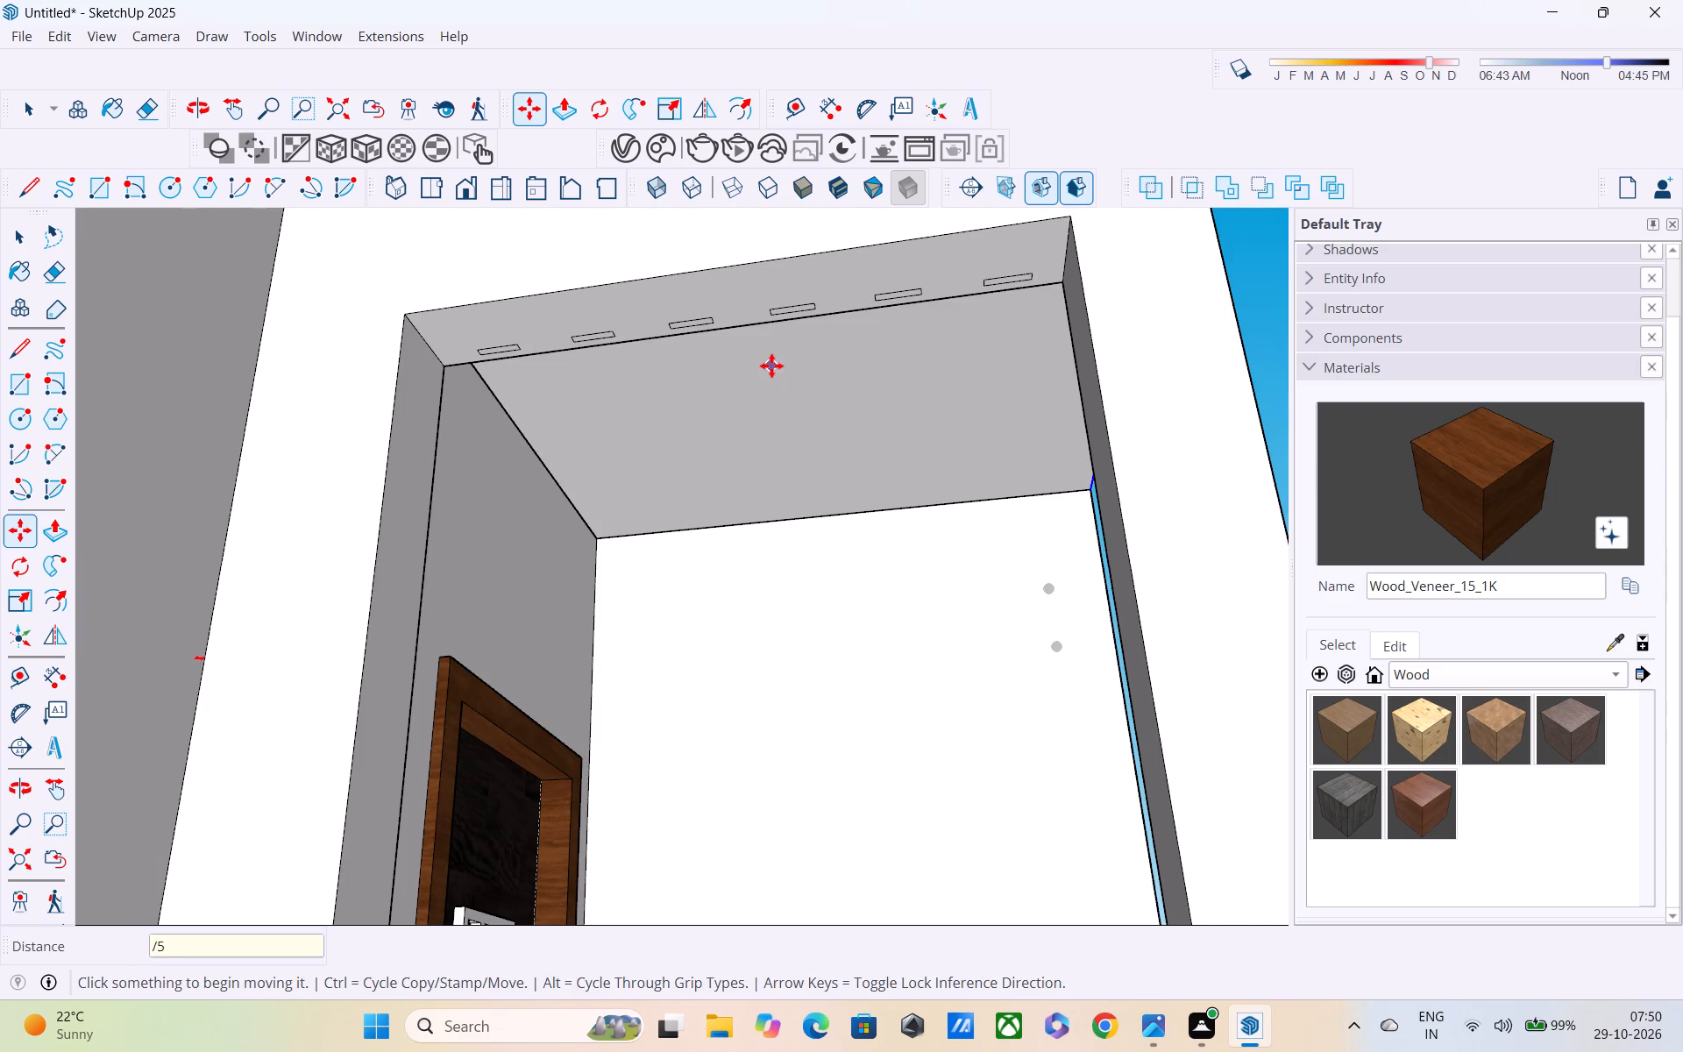
key(space)
Push/Pull the first rectangle beside the door-side jamb down about 9' 5/8" to the porch base behind the vertical-bar railing.
scroll(665, 365, up, 3)
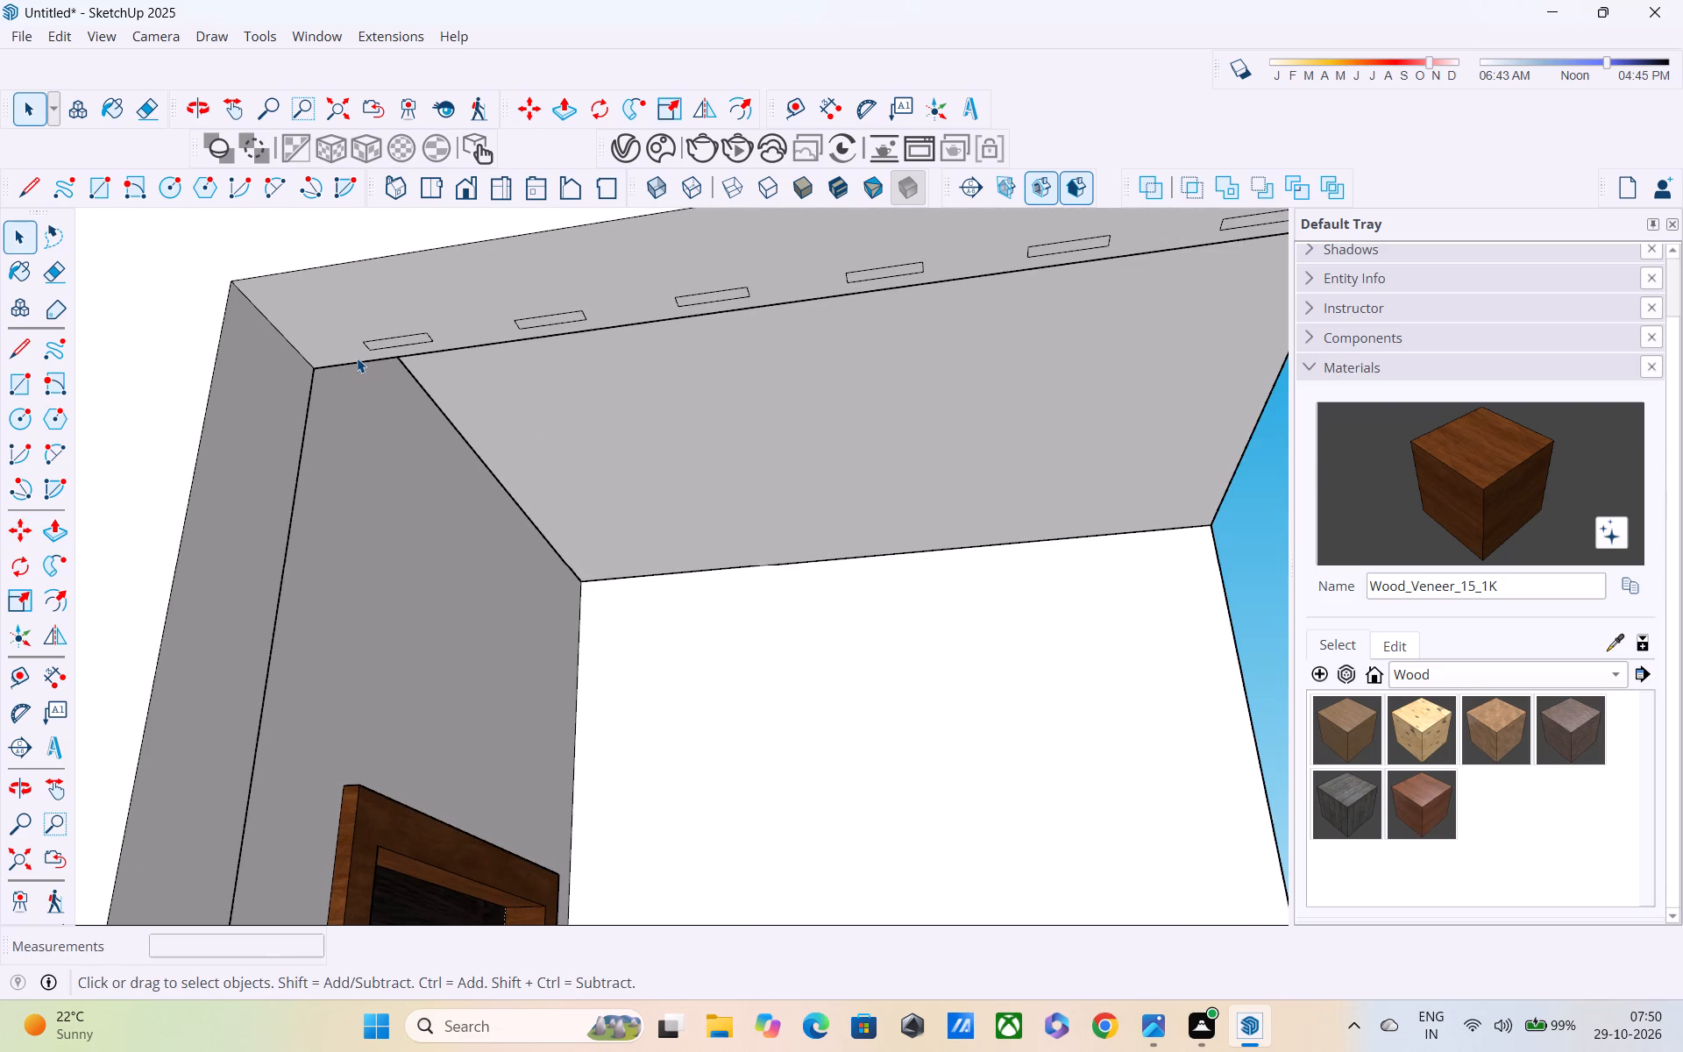
key(p)
scroll(346, 288, up, 2)
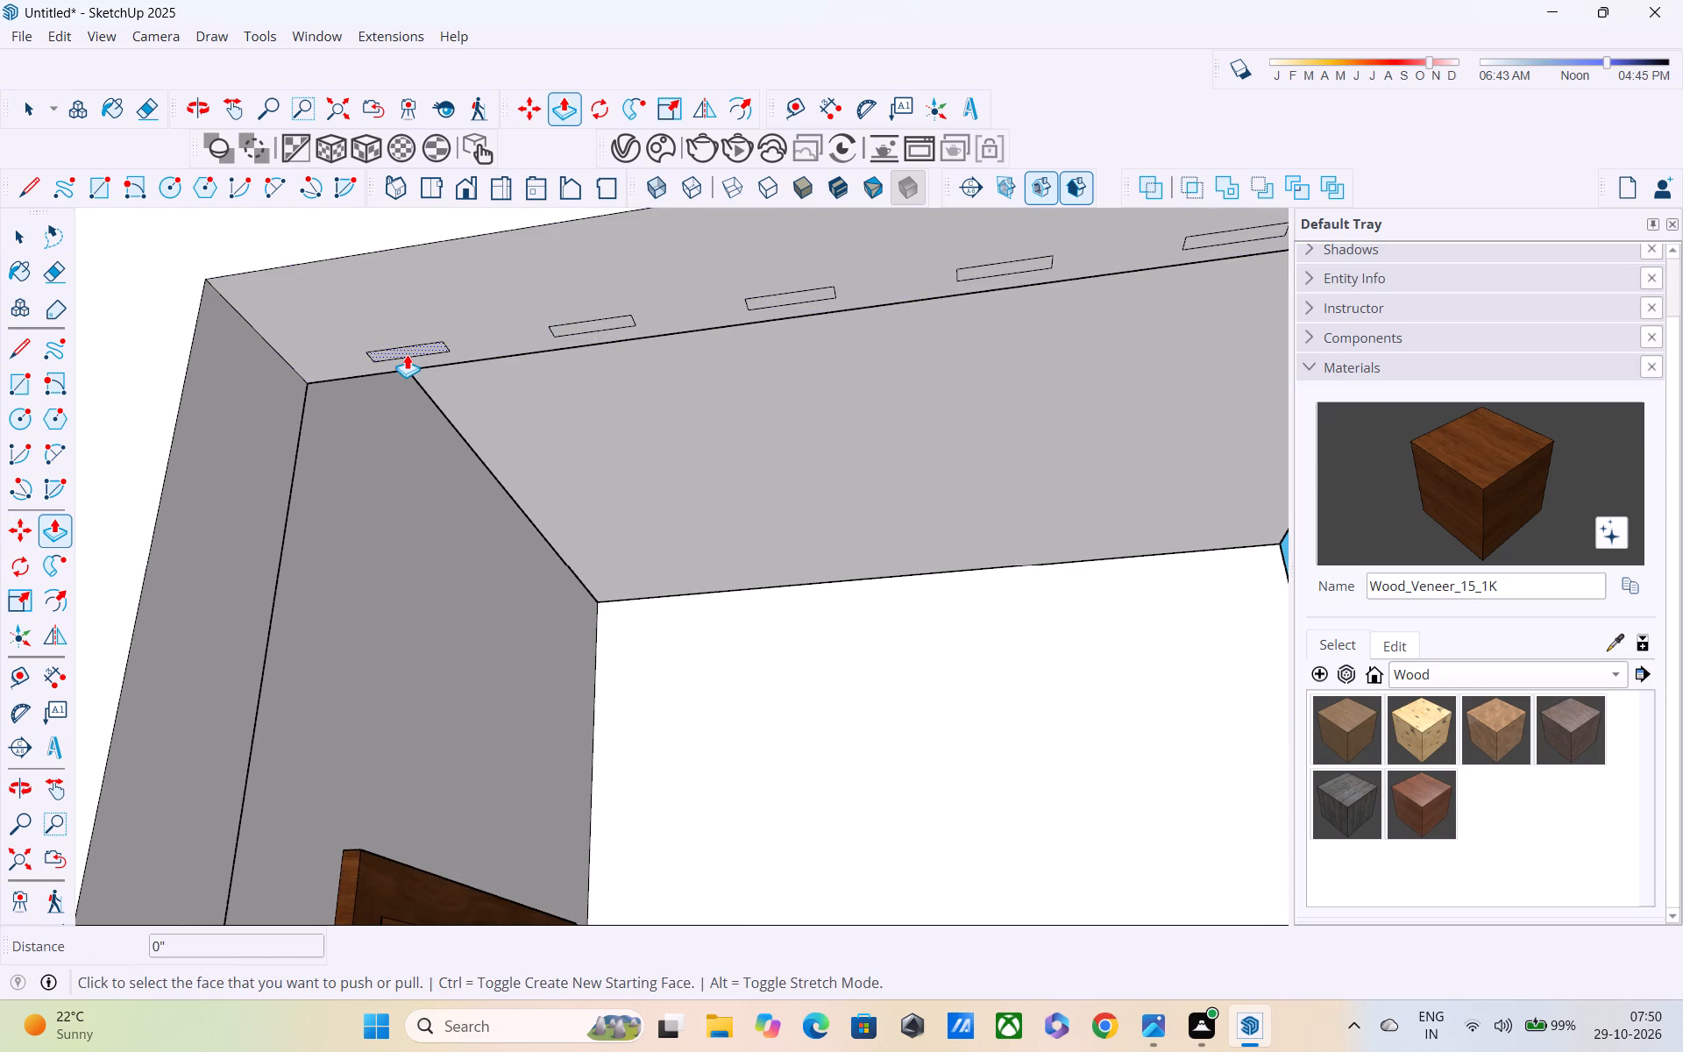
click(387, 357)
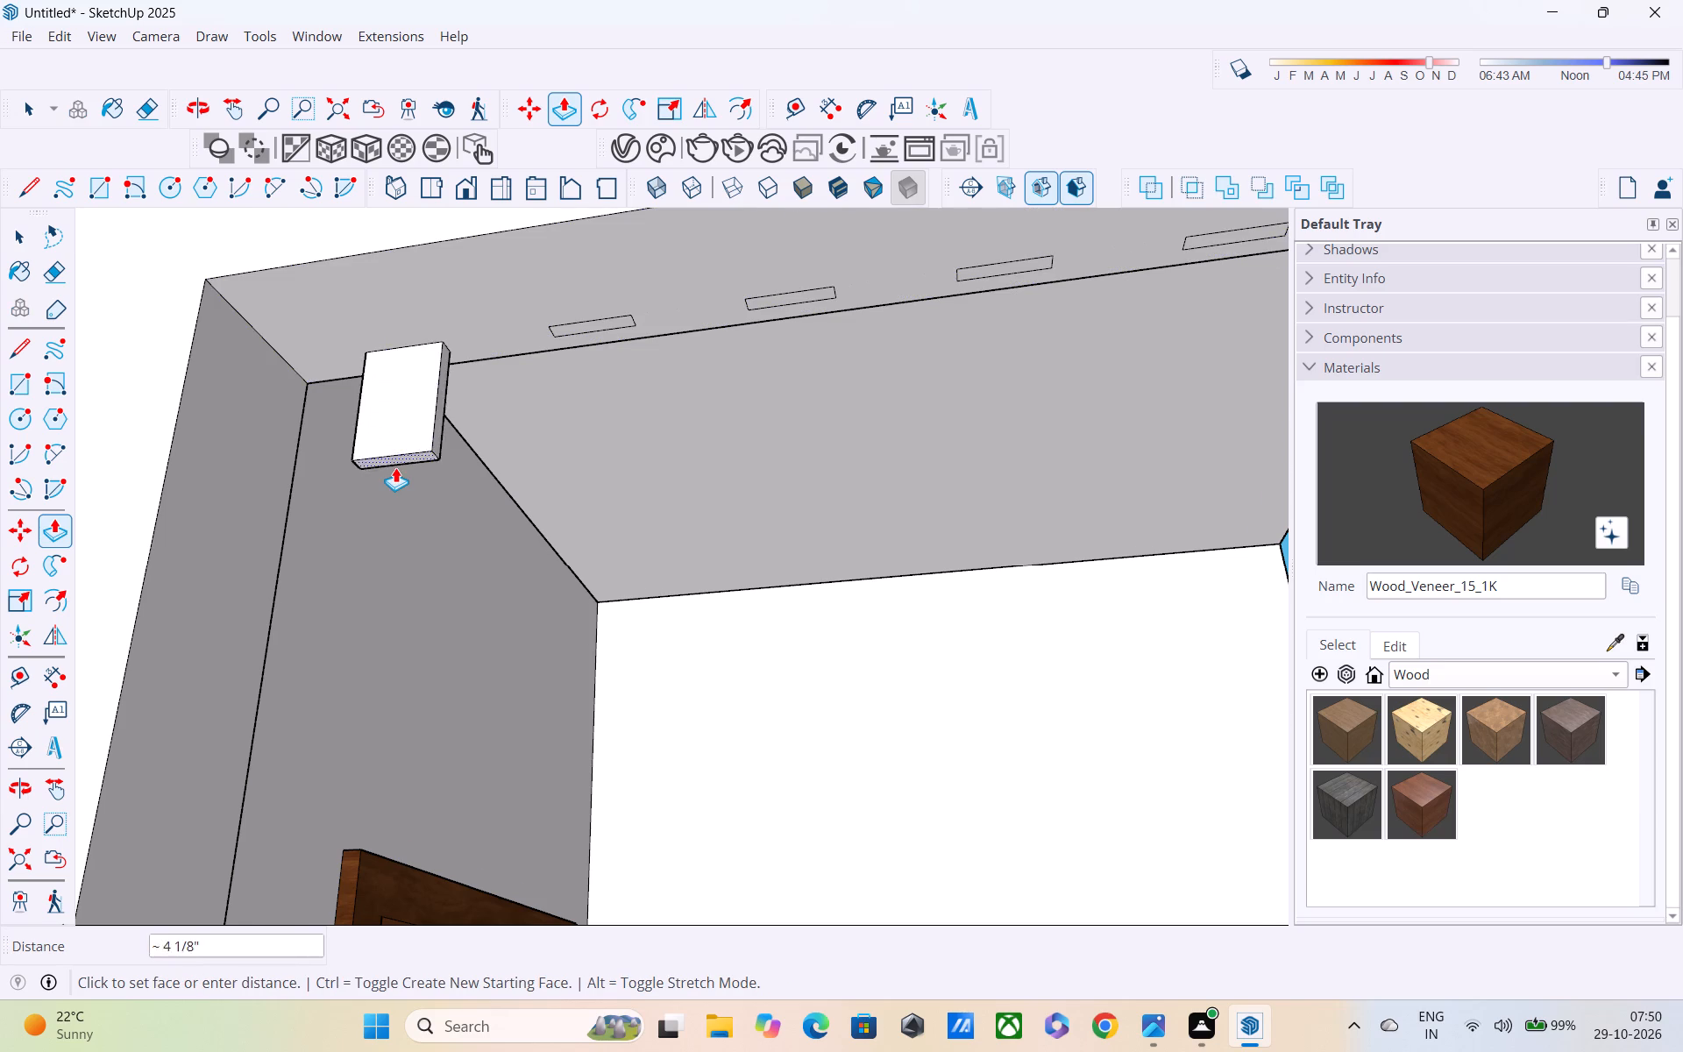
scroll(395, 467, down, 5)
shift+middle_drag(395, 467, 444, 153)
scroll(450, 495, down, 1)
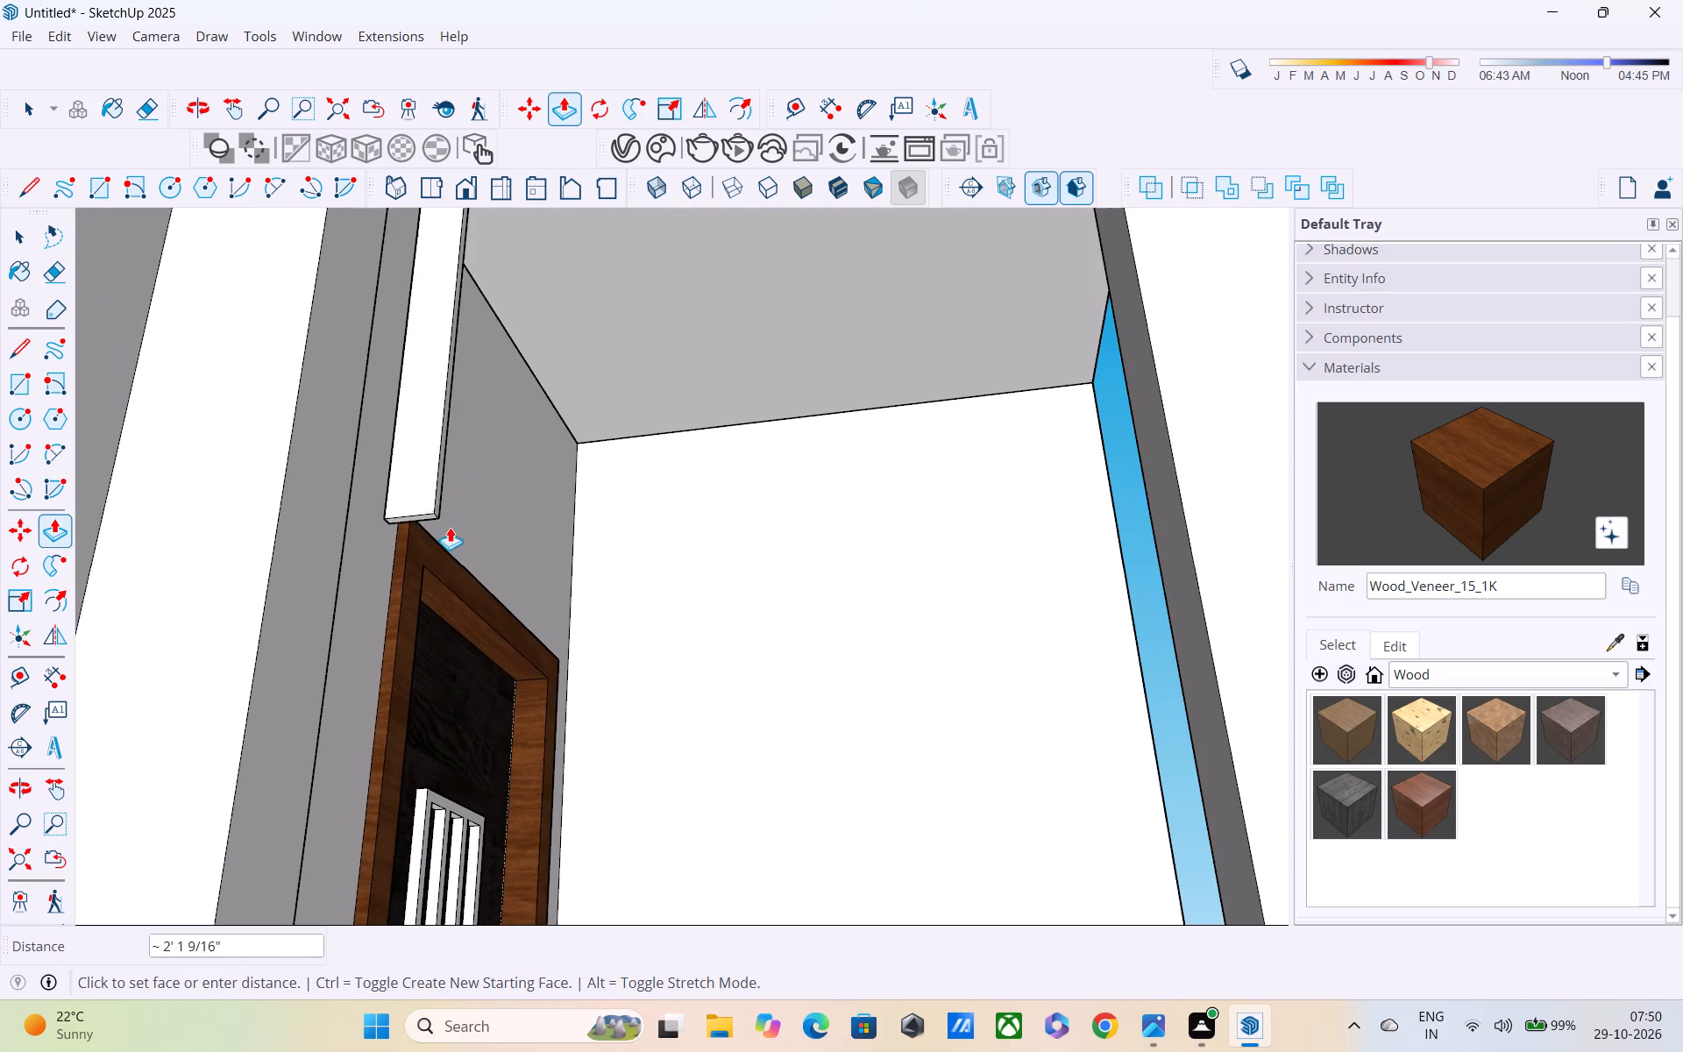
shift+middle_drag(471, 283, 523, 0)
shift+scroll(496, 248, down, 1)
middle_drag(530, 522, 530, 530)
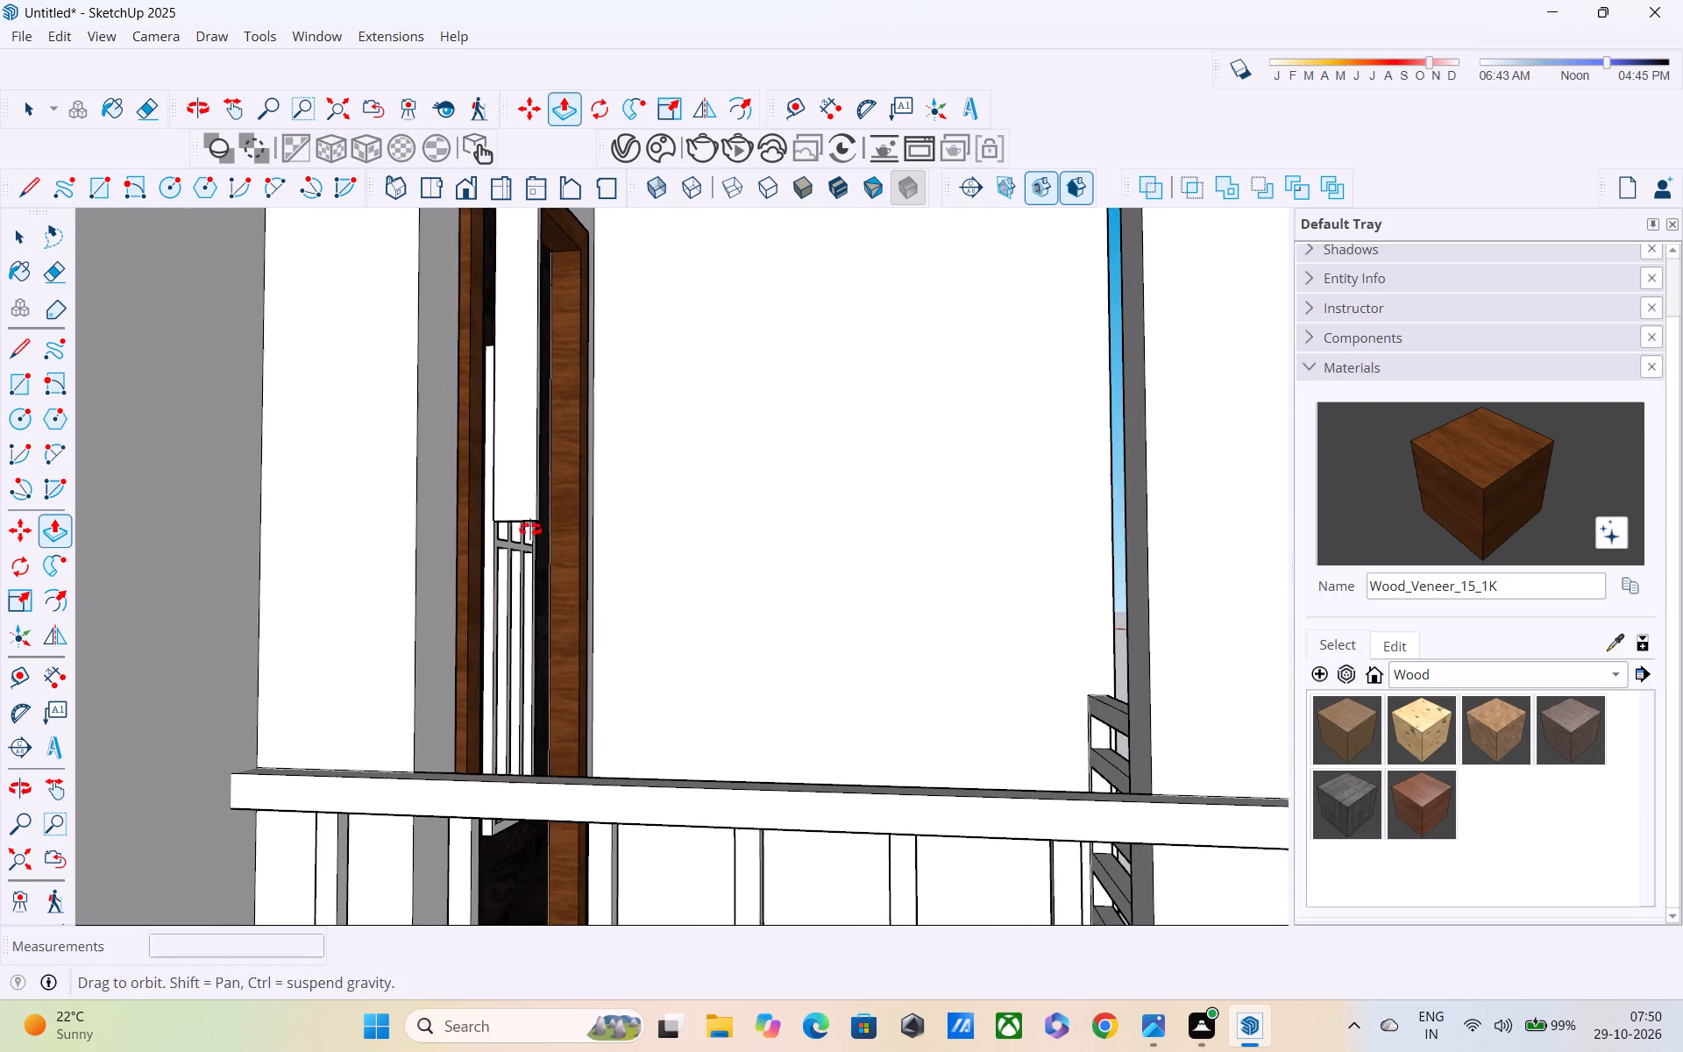
middle_drag(530, 530, 567, 164)
middle_drag(576, 341, 587, 234)
middle_drag(660, 380, 605, 587)
click(580, 671)
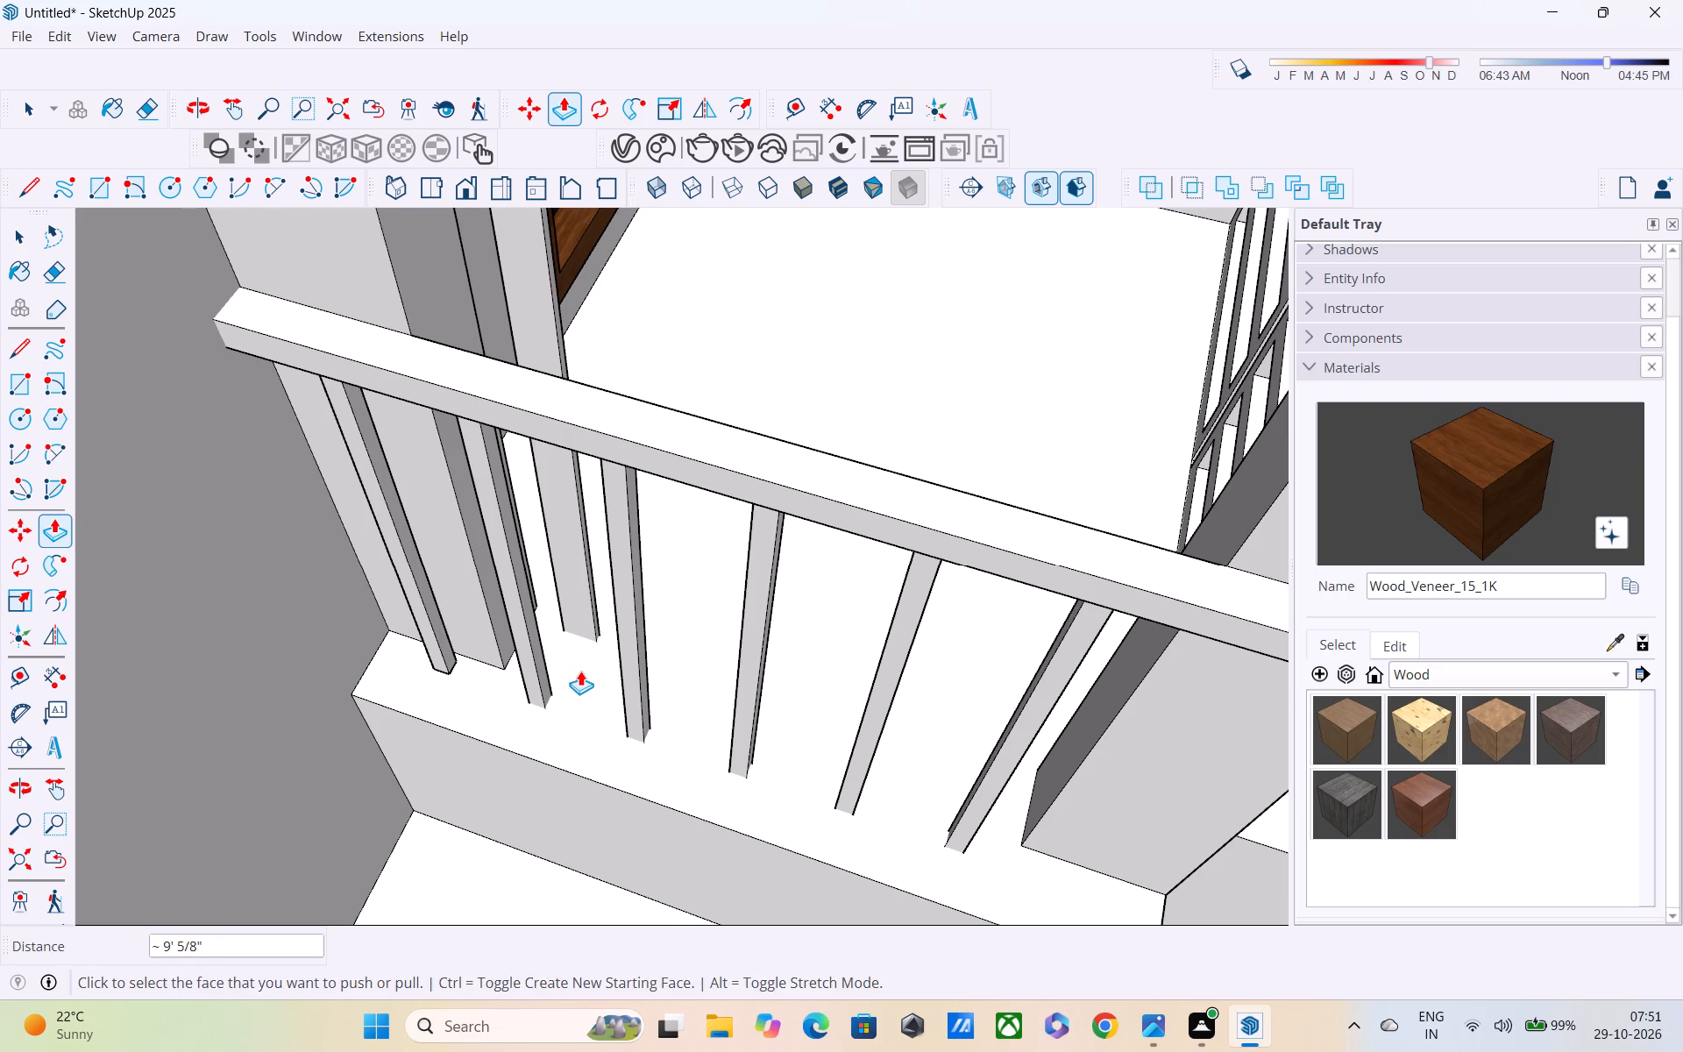
Extrude the remaining five rectangles under the opening's head down by the same distance as the first bar.
shift+middle_drag(624, 483, 630, 785)
scroll(630, 664, down, 4)
middle_click(631, 562)
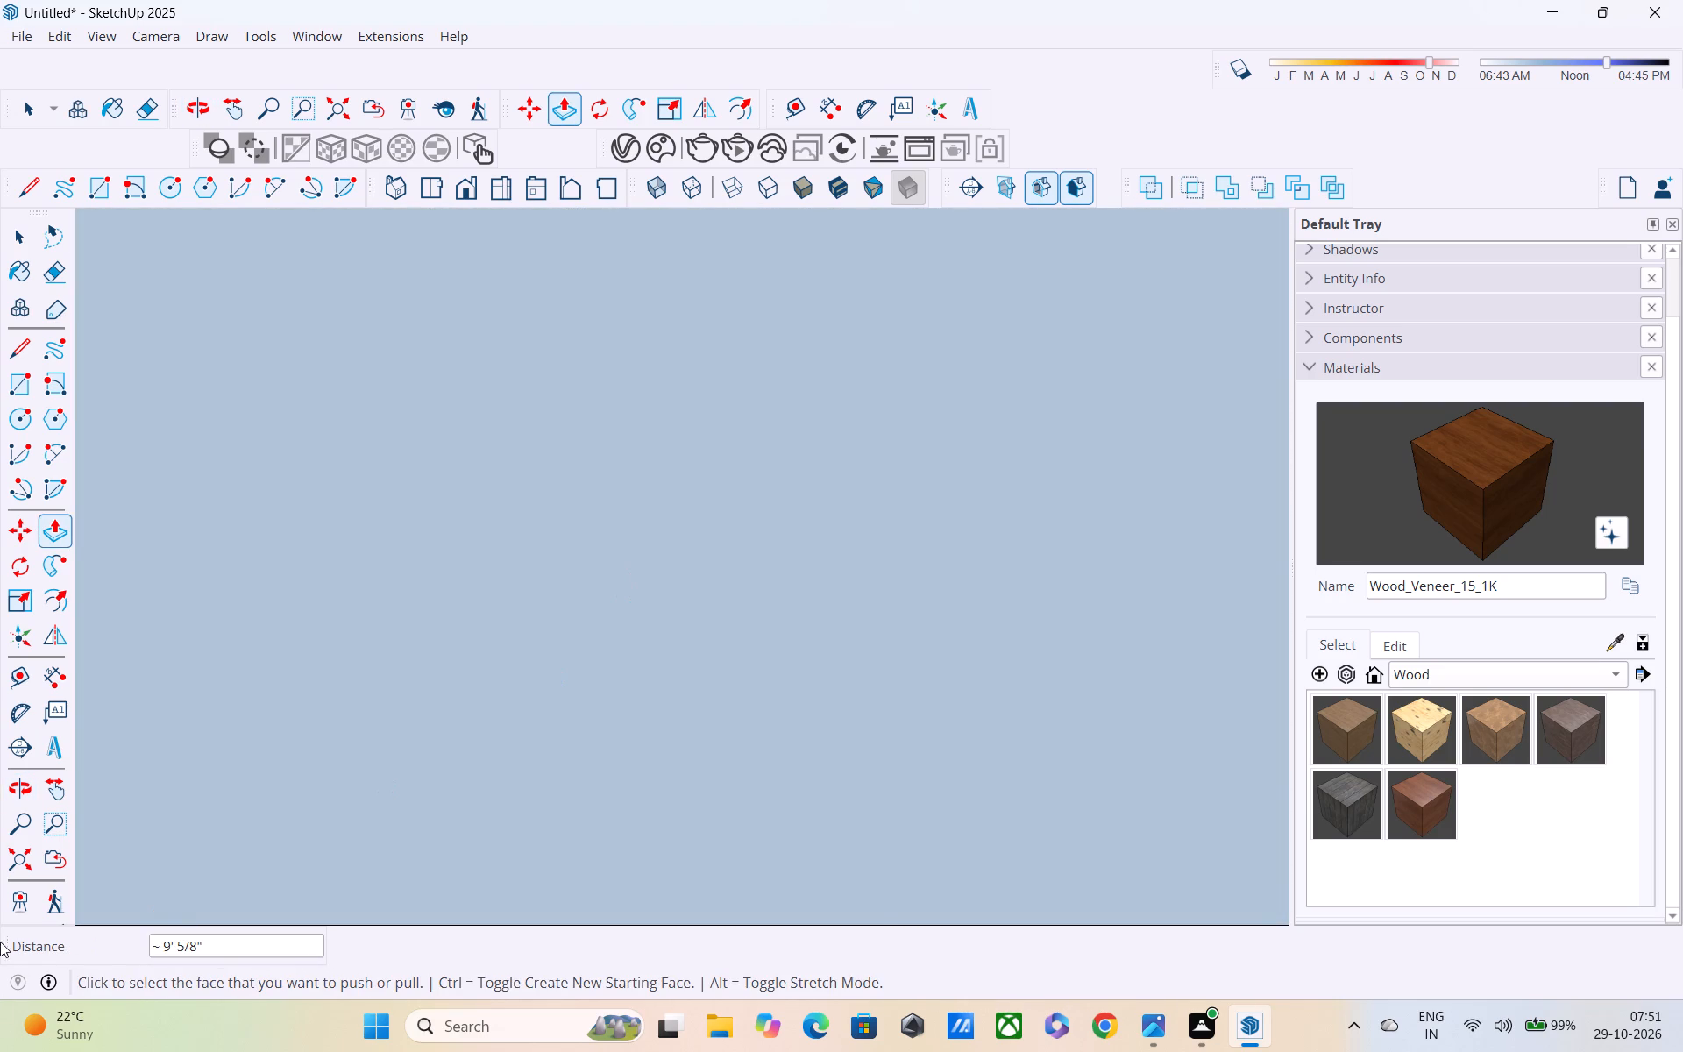
click(12, 857)
middle_drag(288, 656, 390, 386)
scroll(425, 451, up, 3)
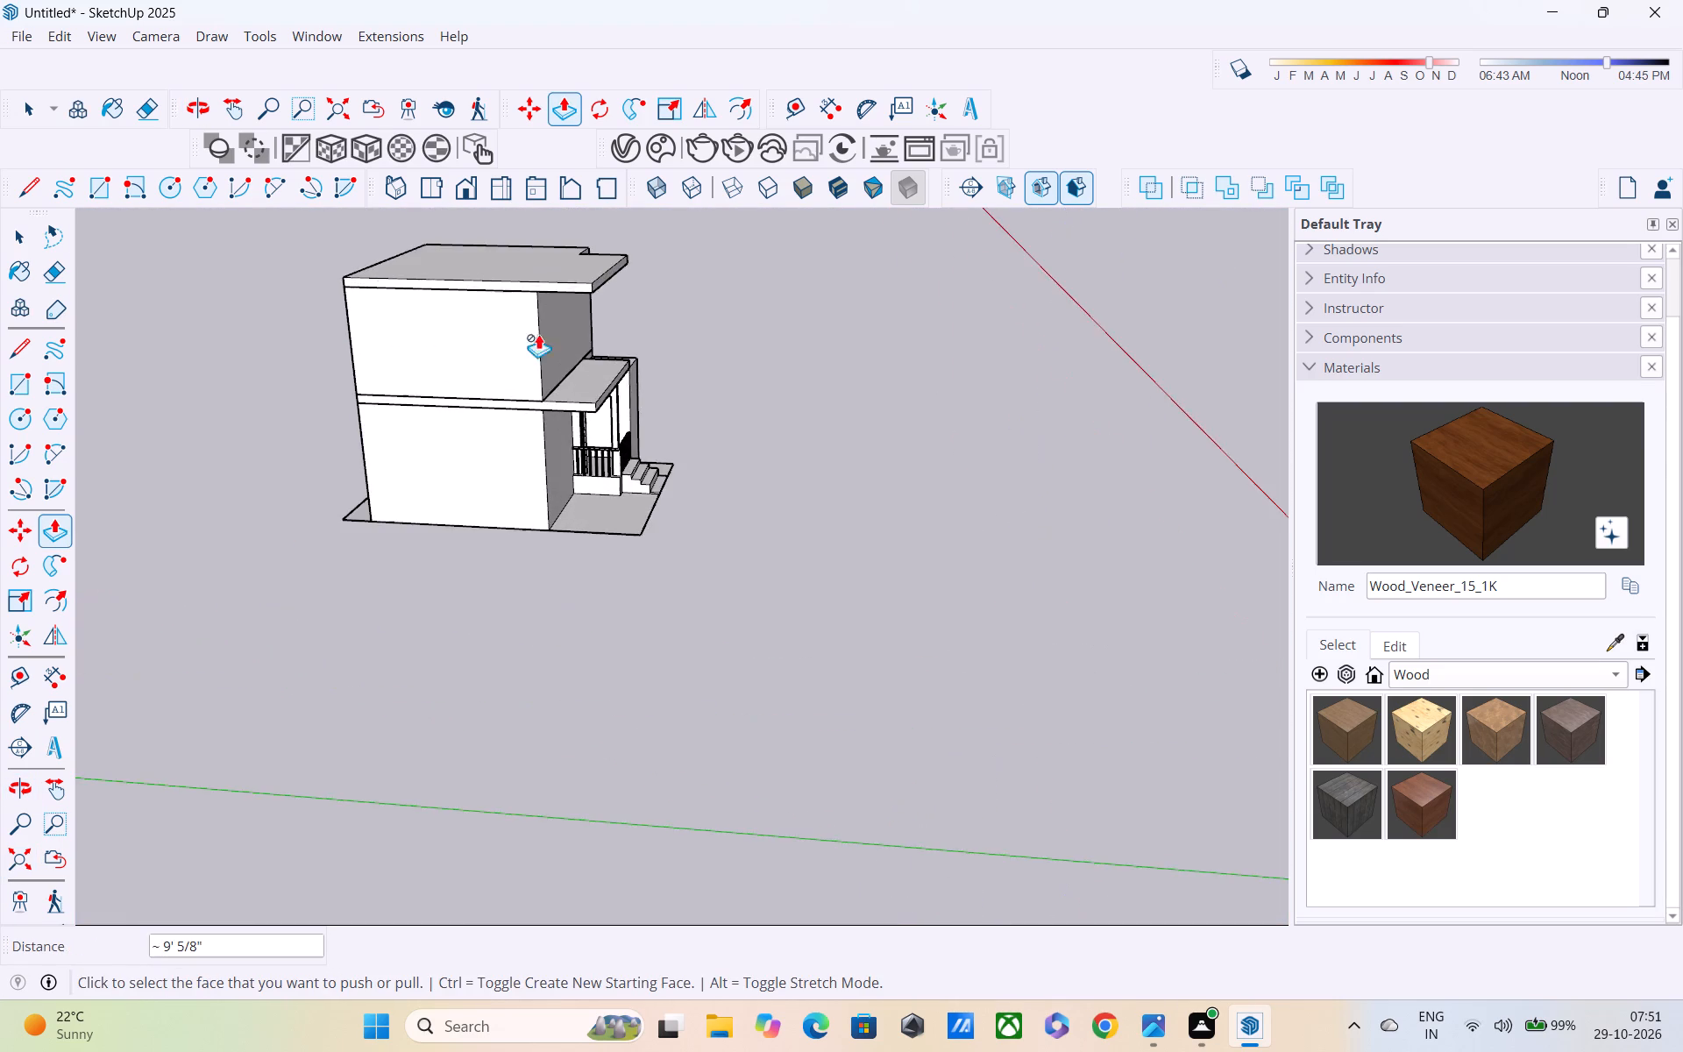
scroll(538, 334, up, 6)
scroll(589, 451, up, 4)
middle_drag(587, 440, 614, 274)
scroll(614, 273, up, 4)
scroll(587, 377, up, 5)
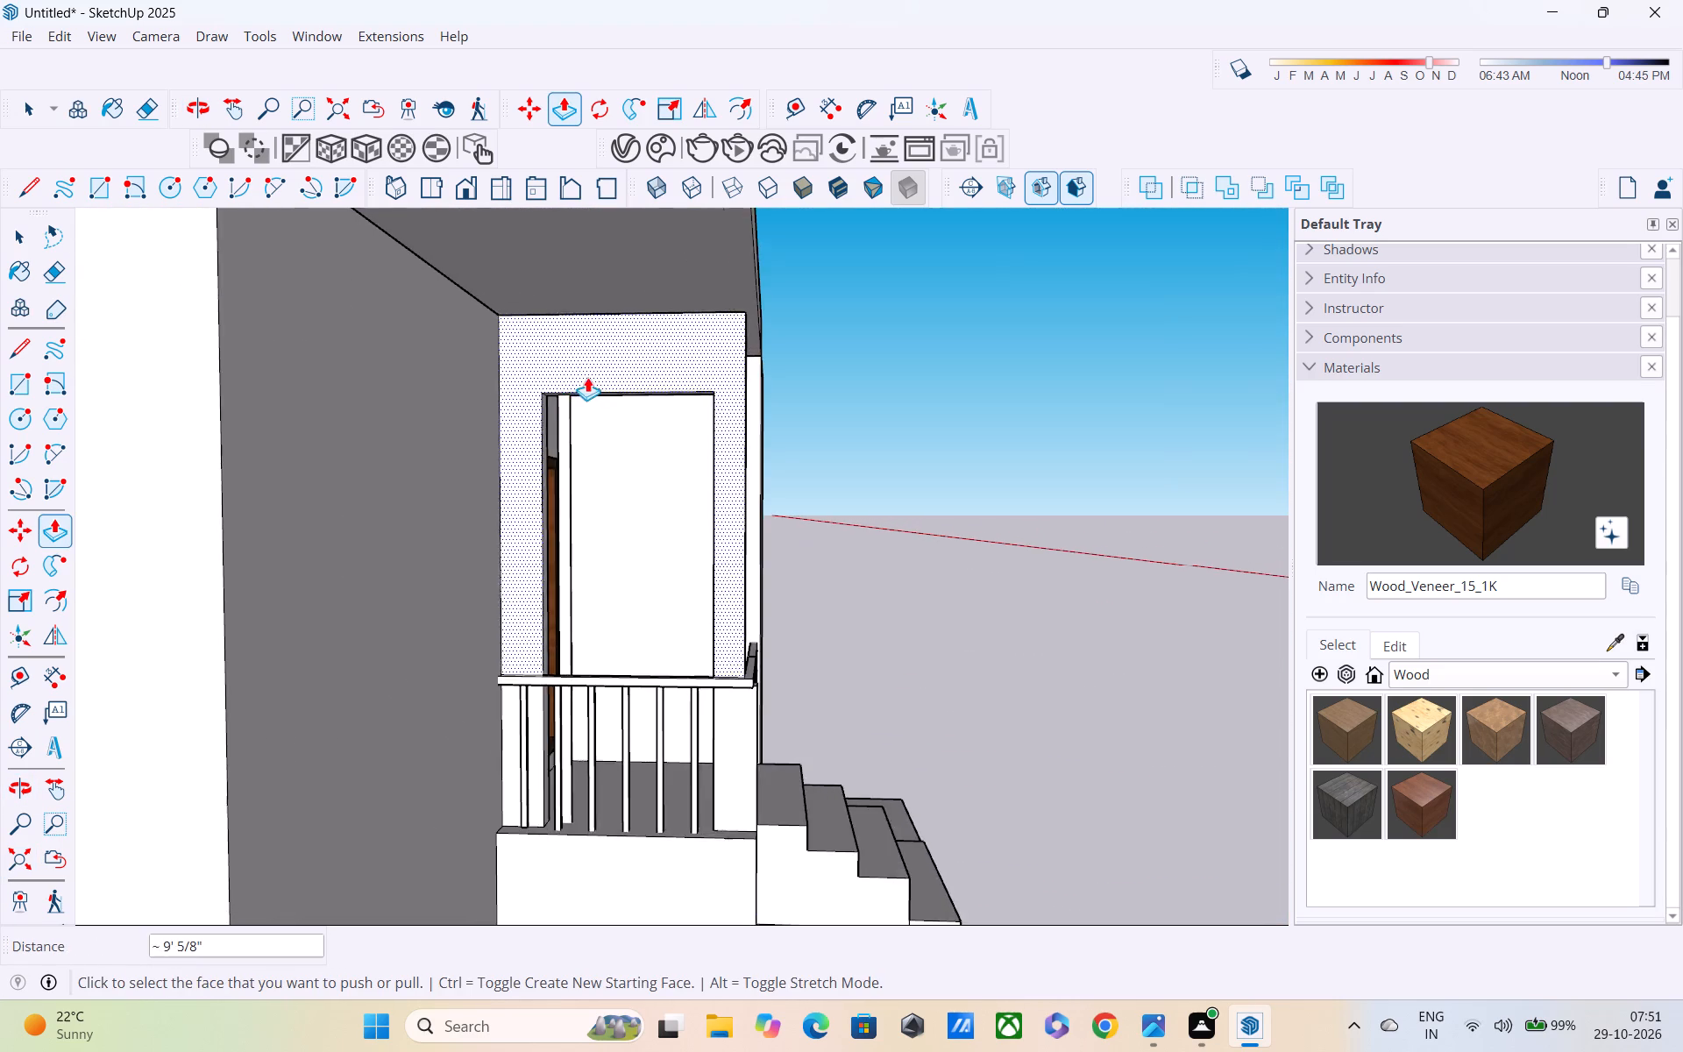
scroll(591, 413, up, 4)
middle_drag(593, 366, 618, 212)
scroll(618, 212, up, 5)
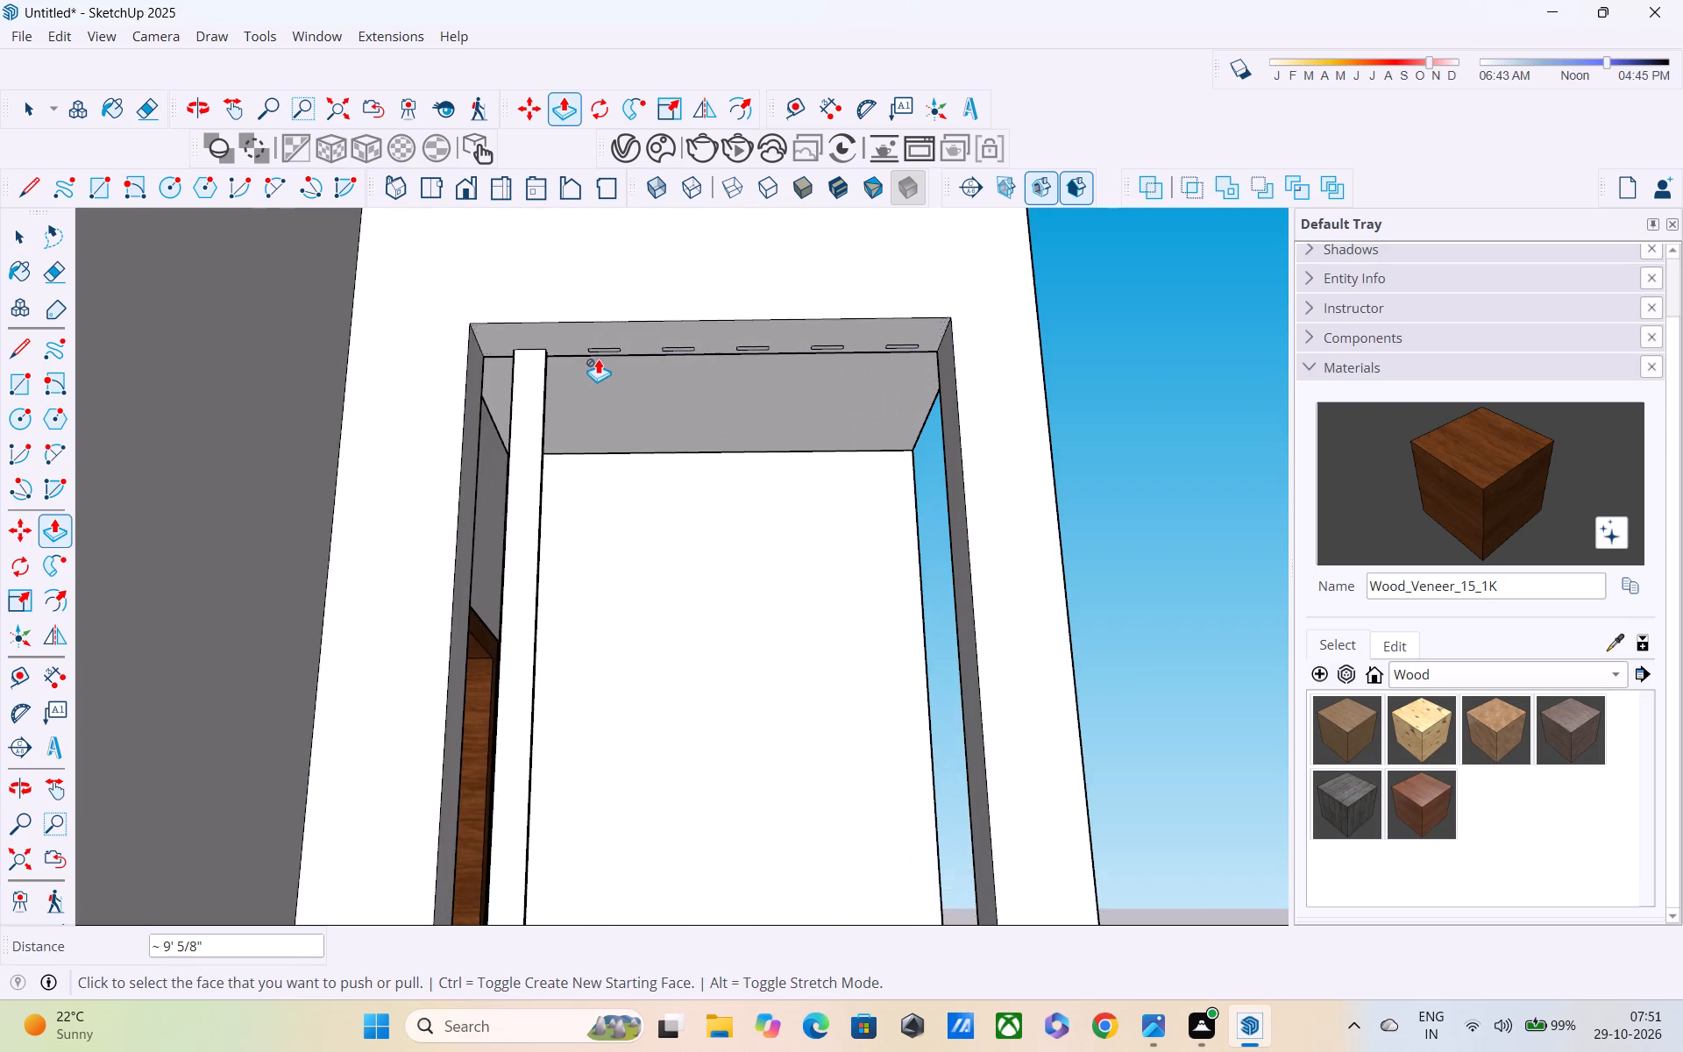
scroll(598, 353, up, 5)
double_click(599, 348)
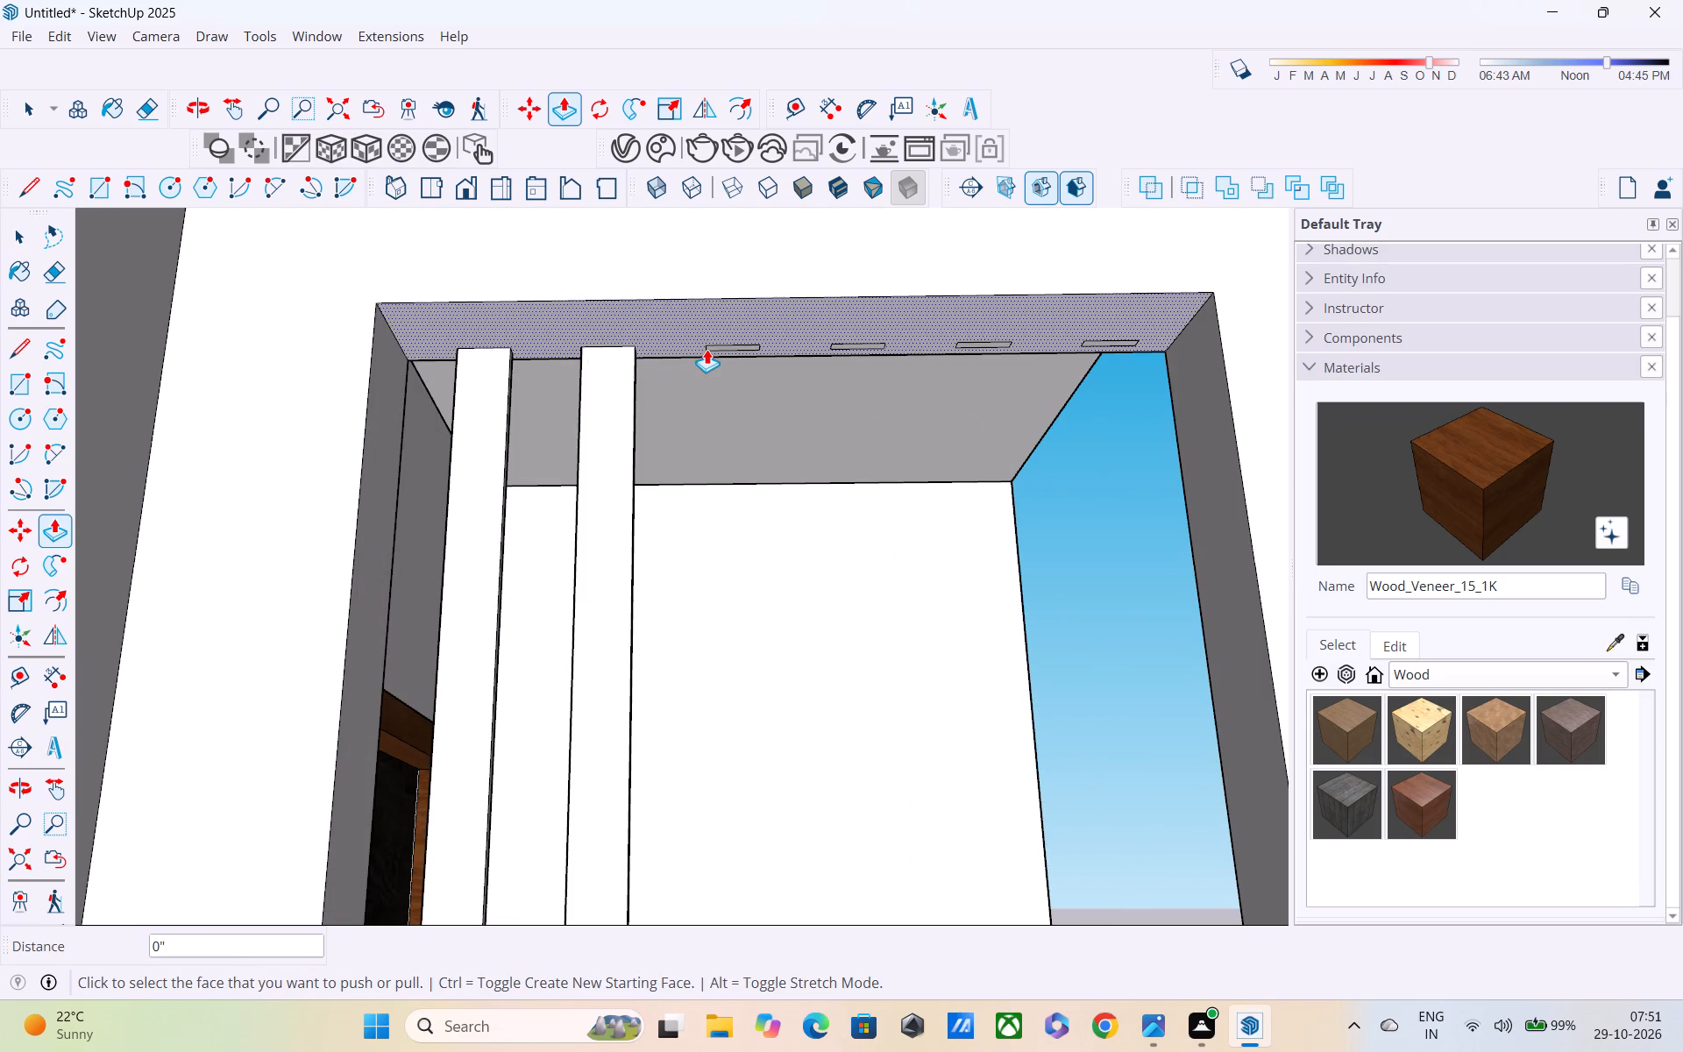
double_click(708, 349)
double_click(845, 349)
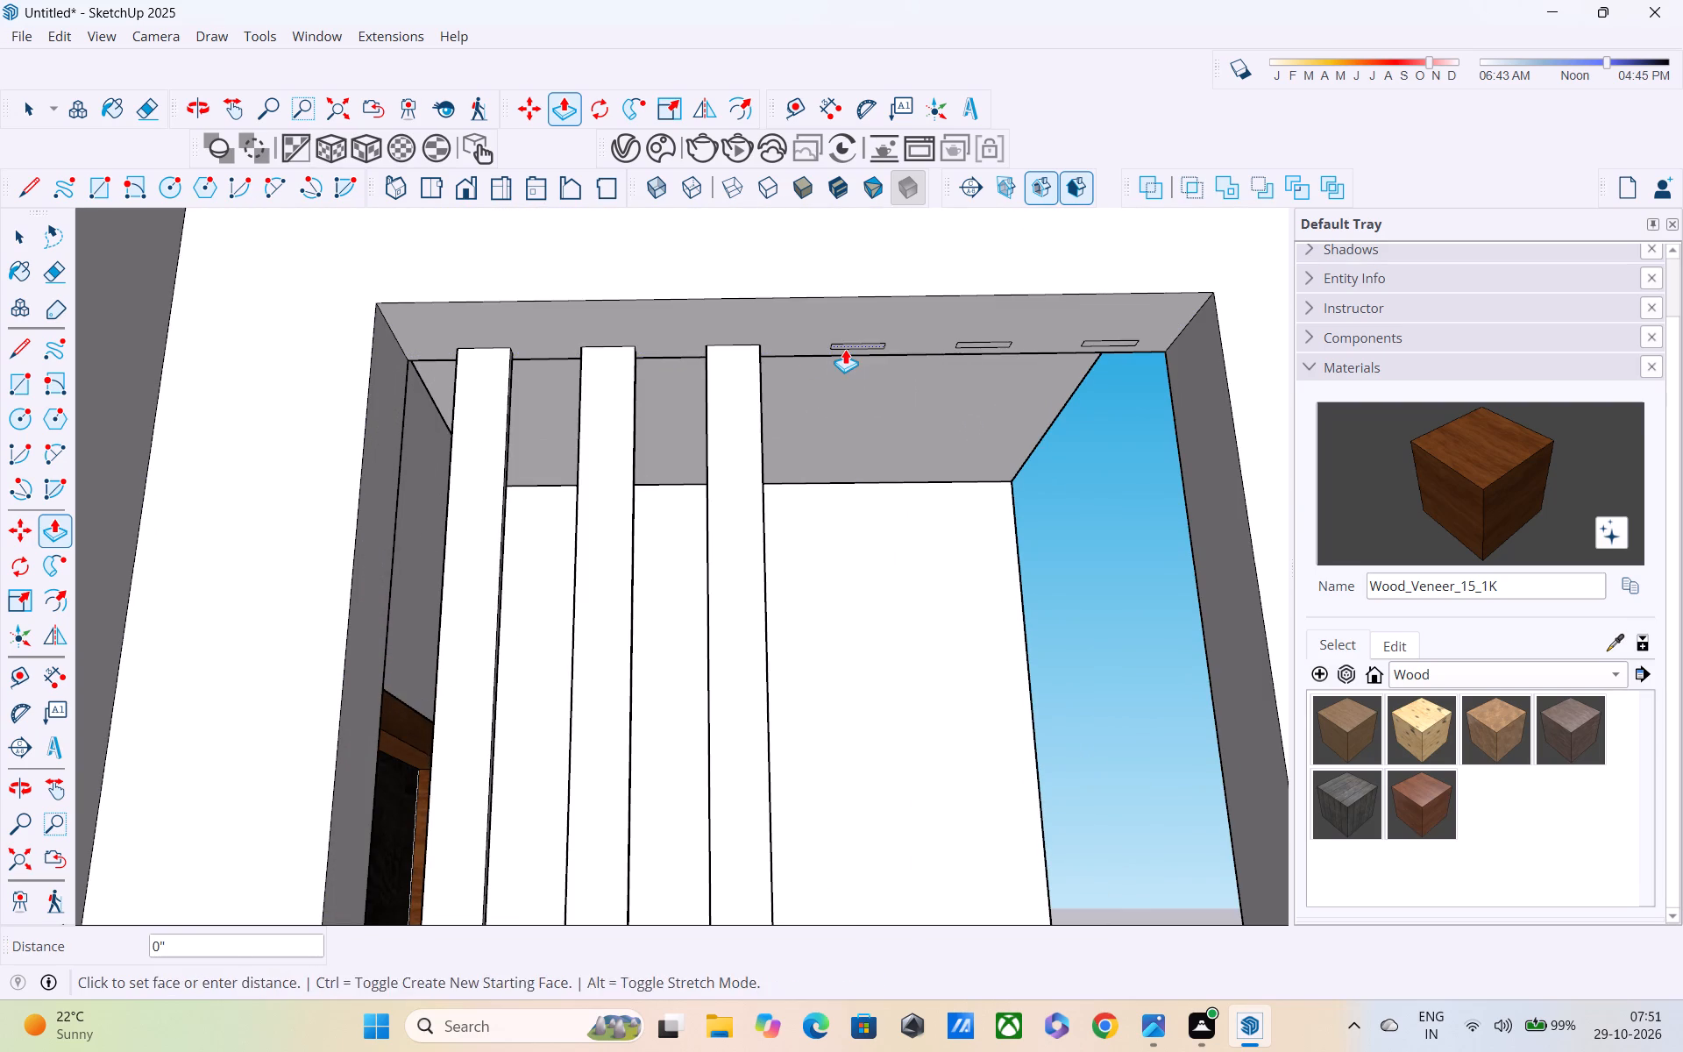
double_click(980, 346)
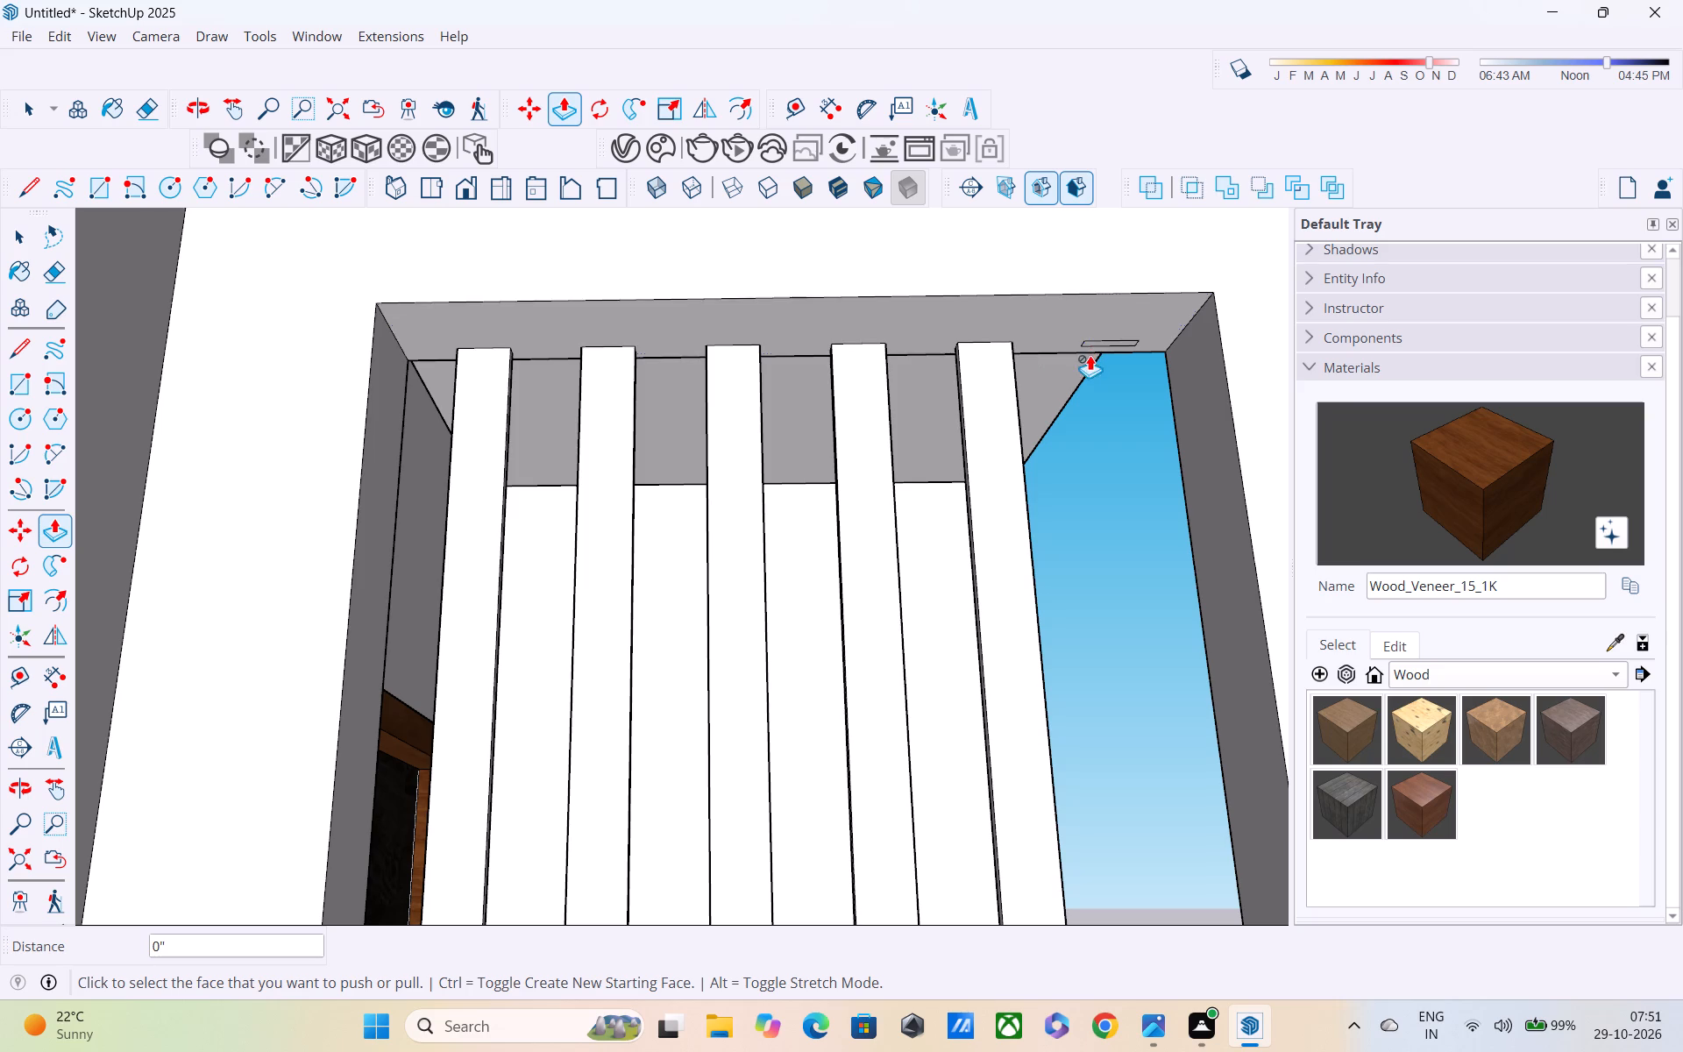
scroll(1099, 345, up, 4)
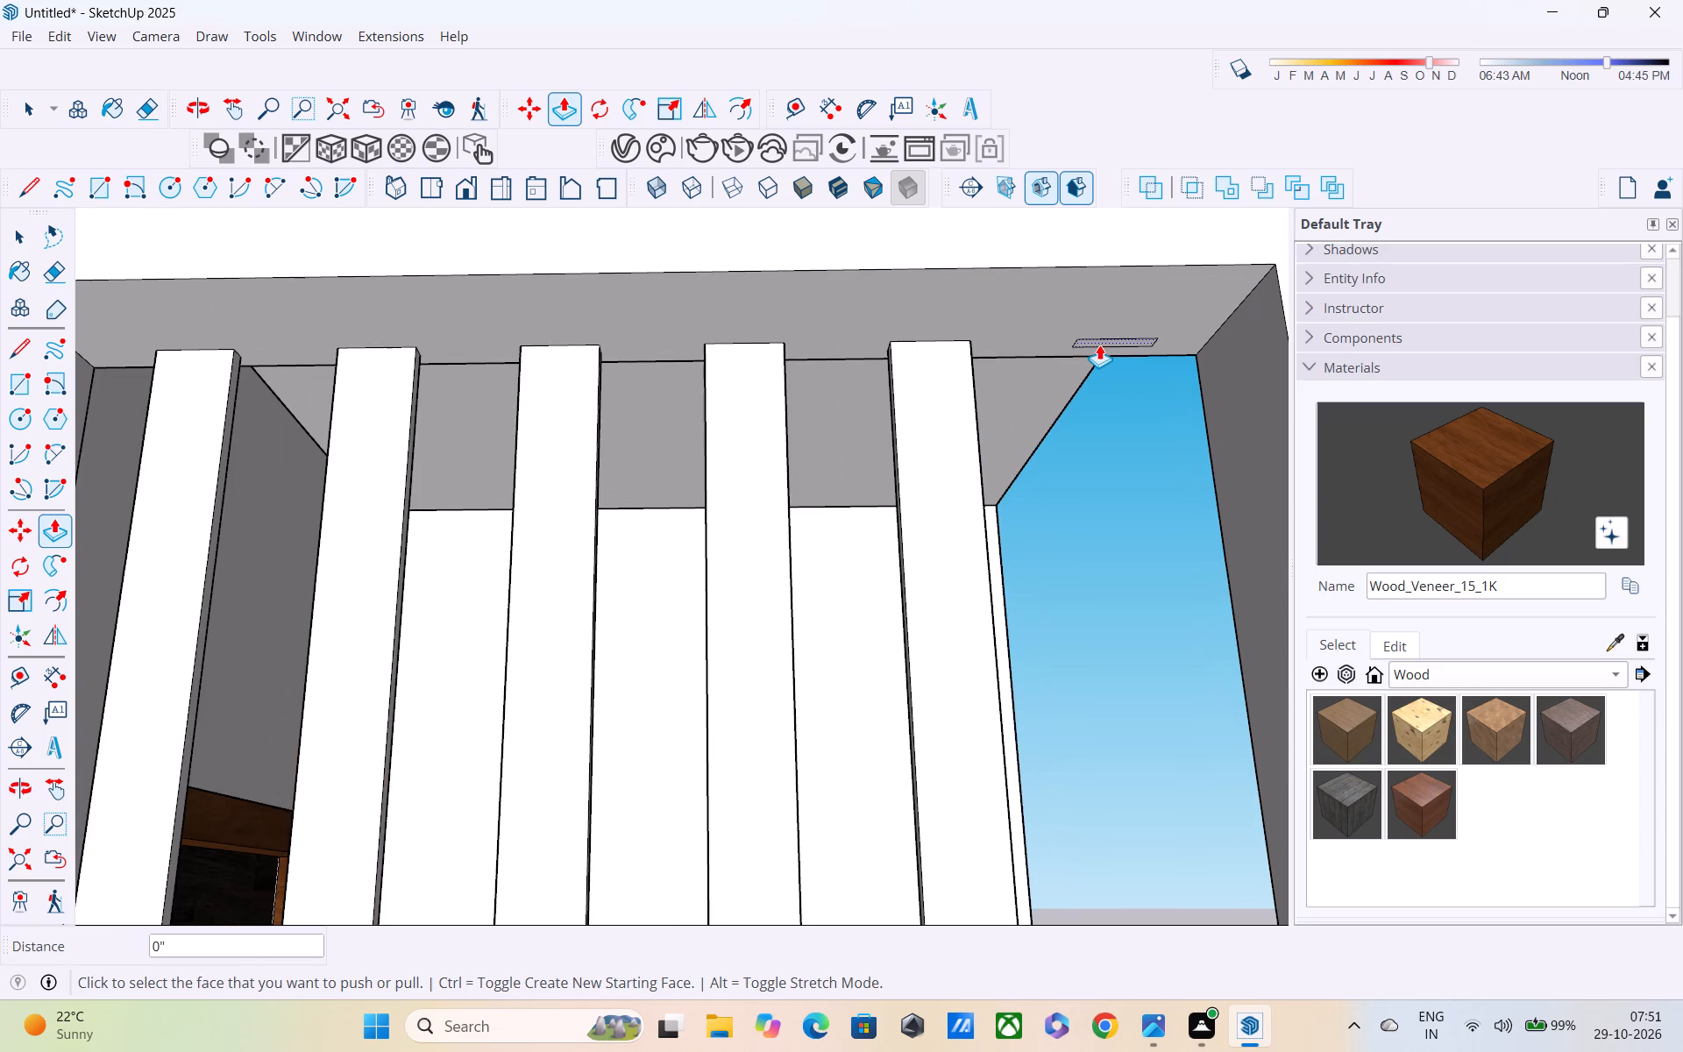
double_click(1099, 345)
Examine the vertical bars in the porch's side opening from several angles around the house.
scroll(1099, 345, down, 18)
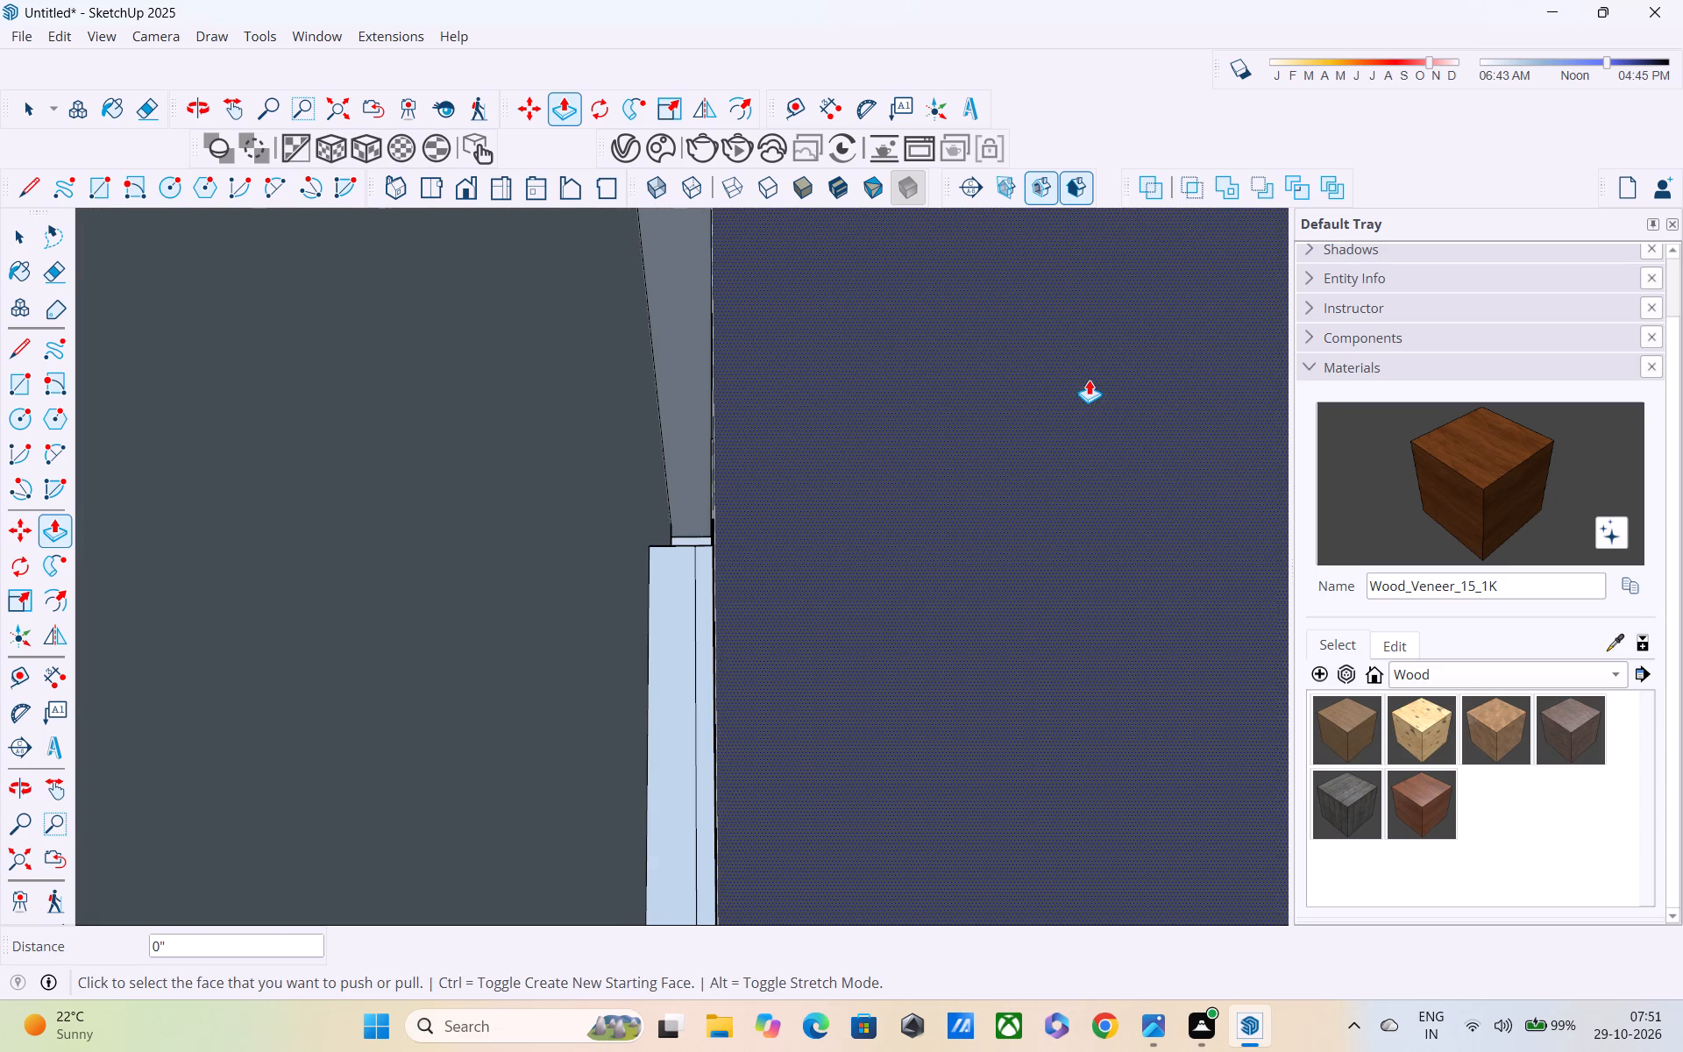
click(17, 858)
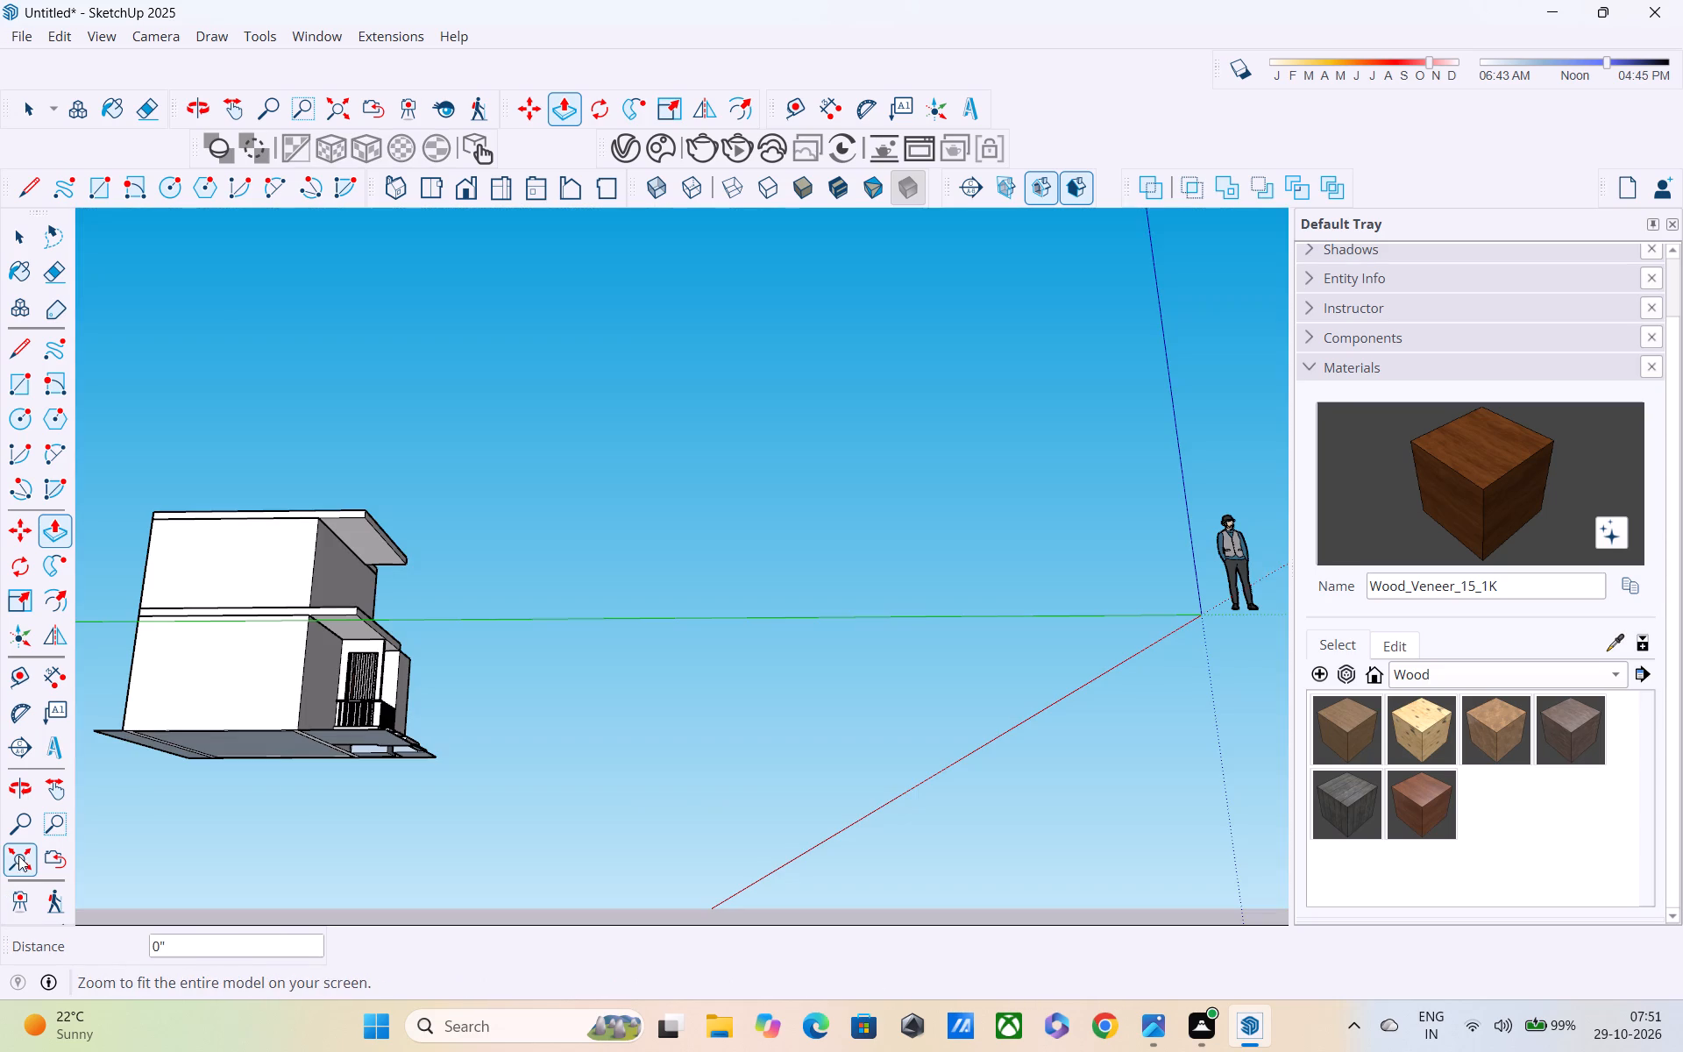
middle_drag(148, 868, 0, 948)
scroll(501, 621, up, 5)
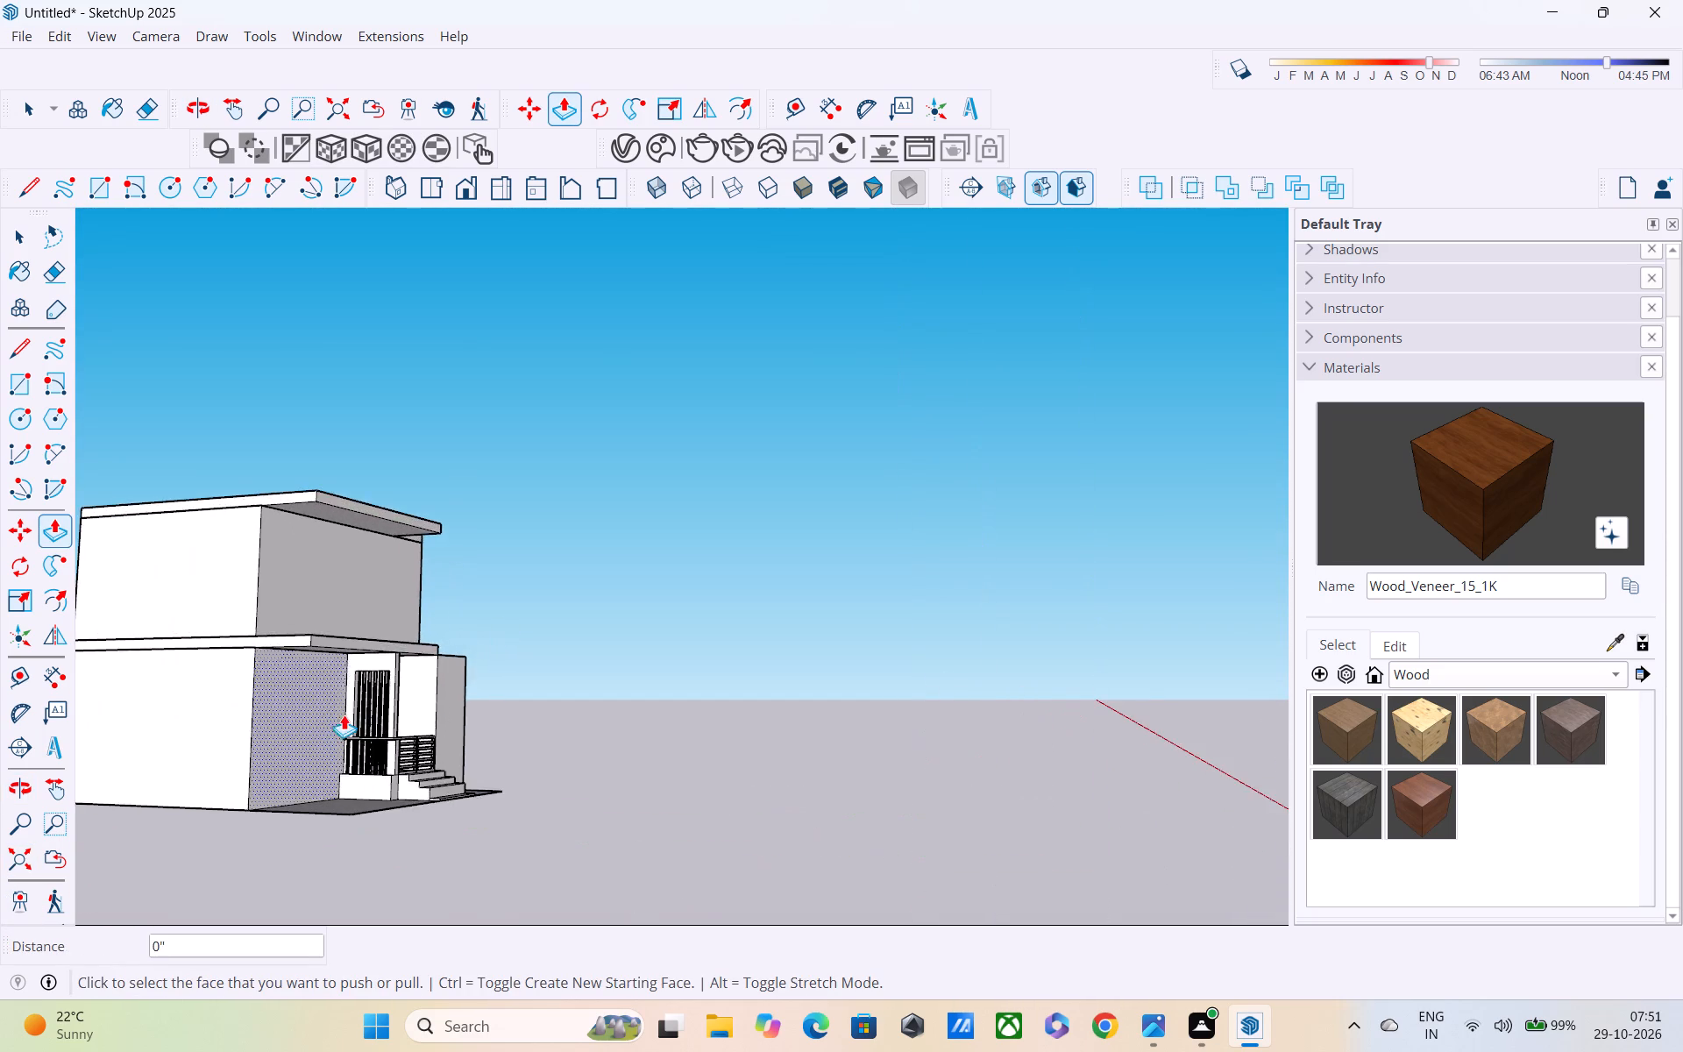
scroll(361, 710, up, 9)
scroll(361, 710, down, 1)
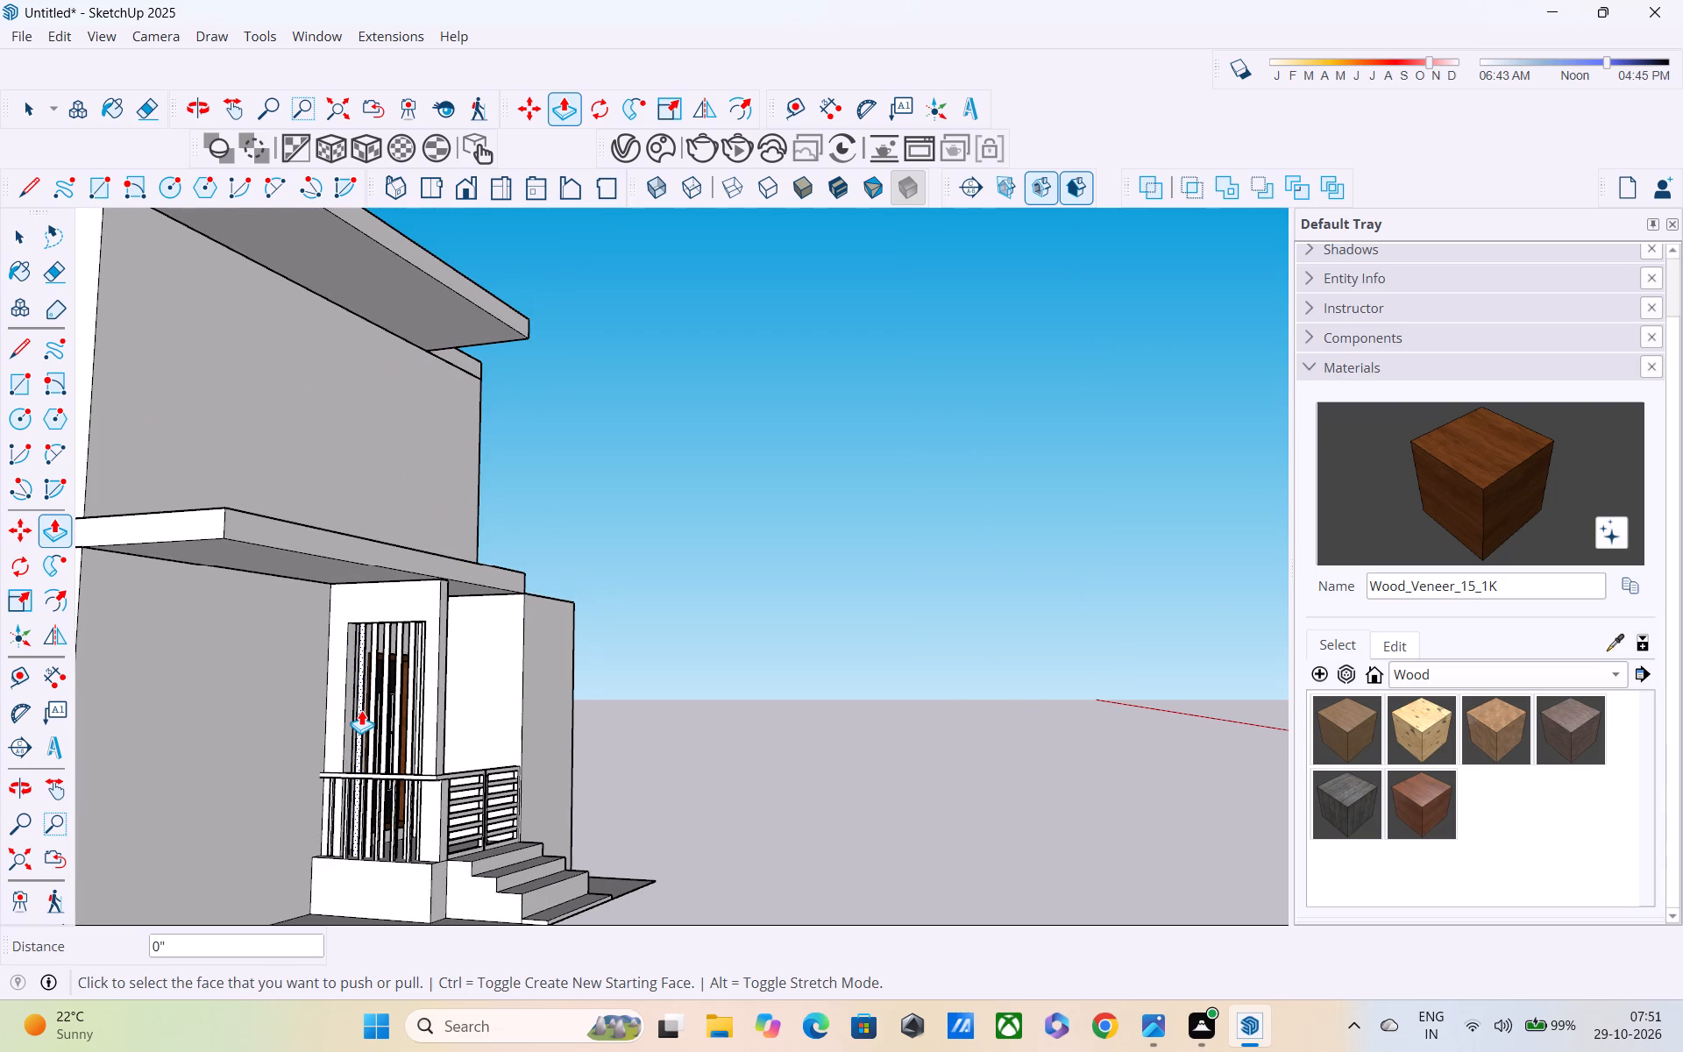
key(space)
click(728, 545)
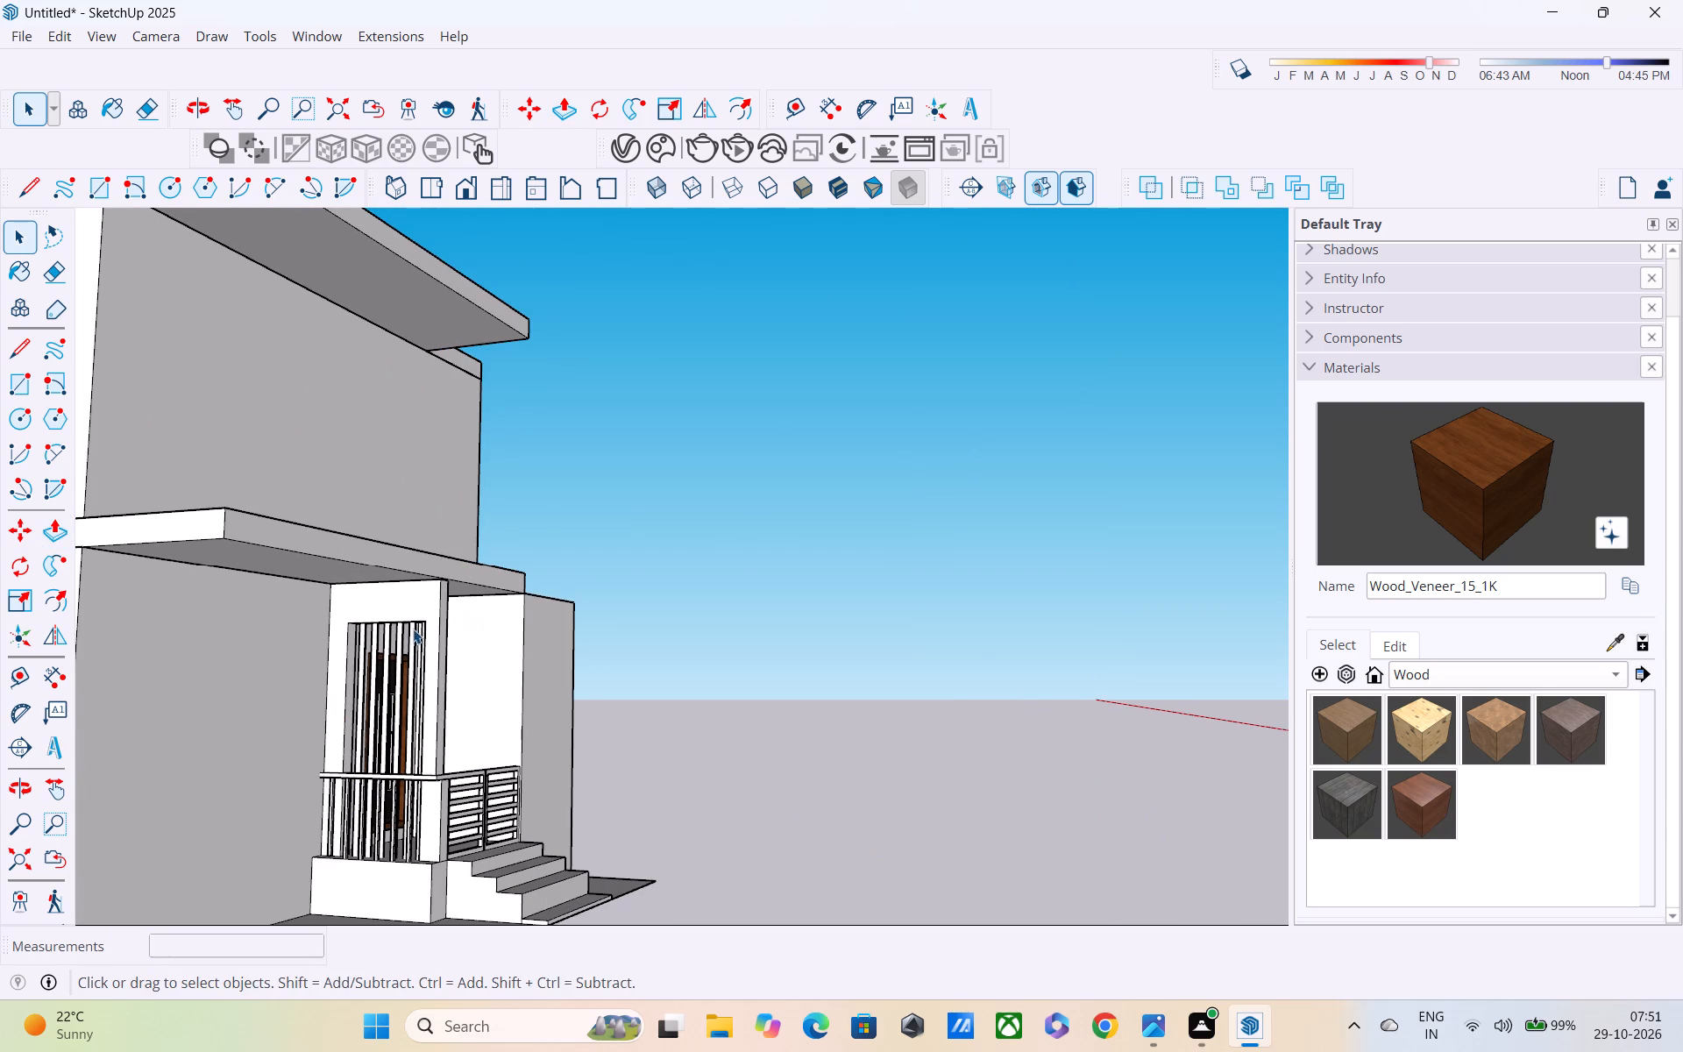
scroll(391, 642, up, 4)
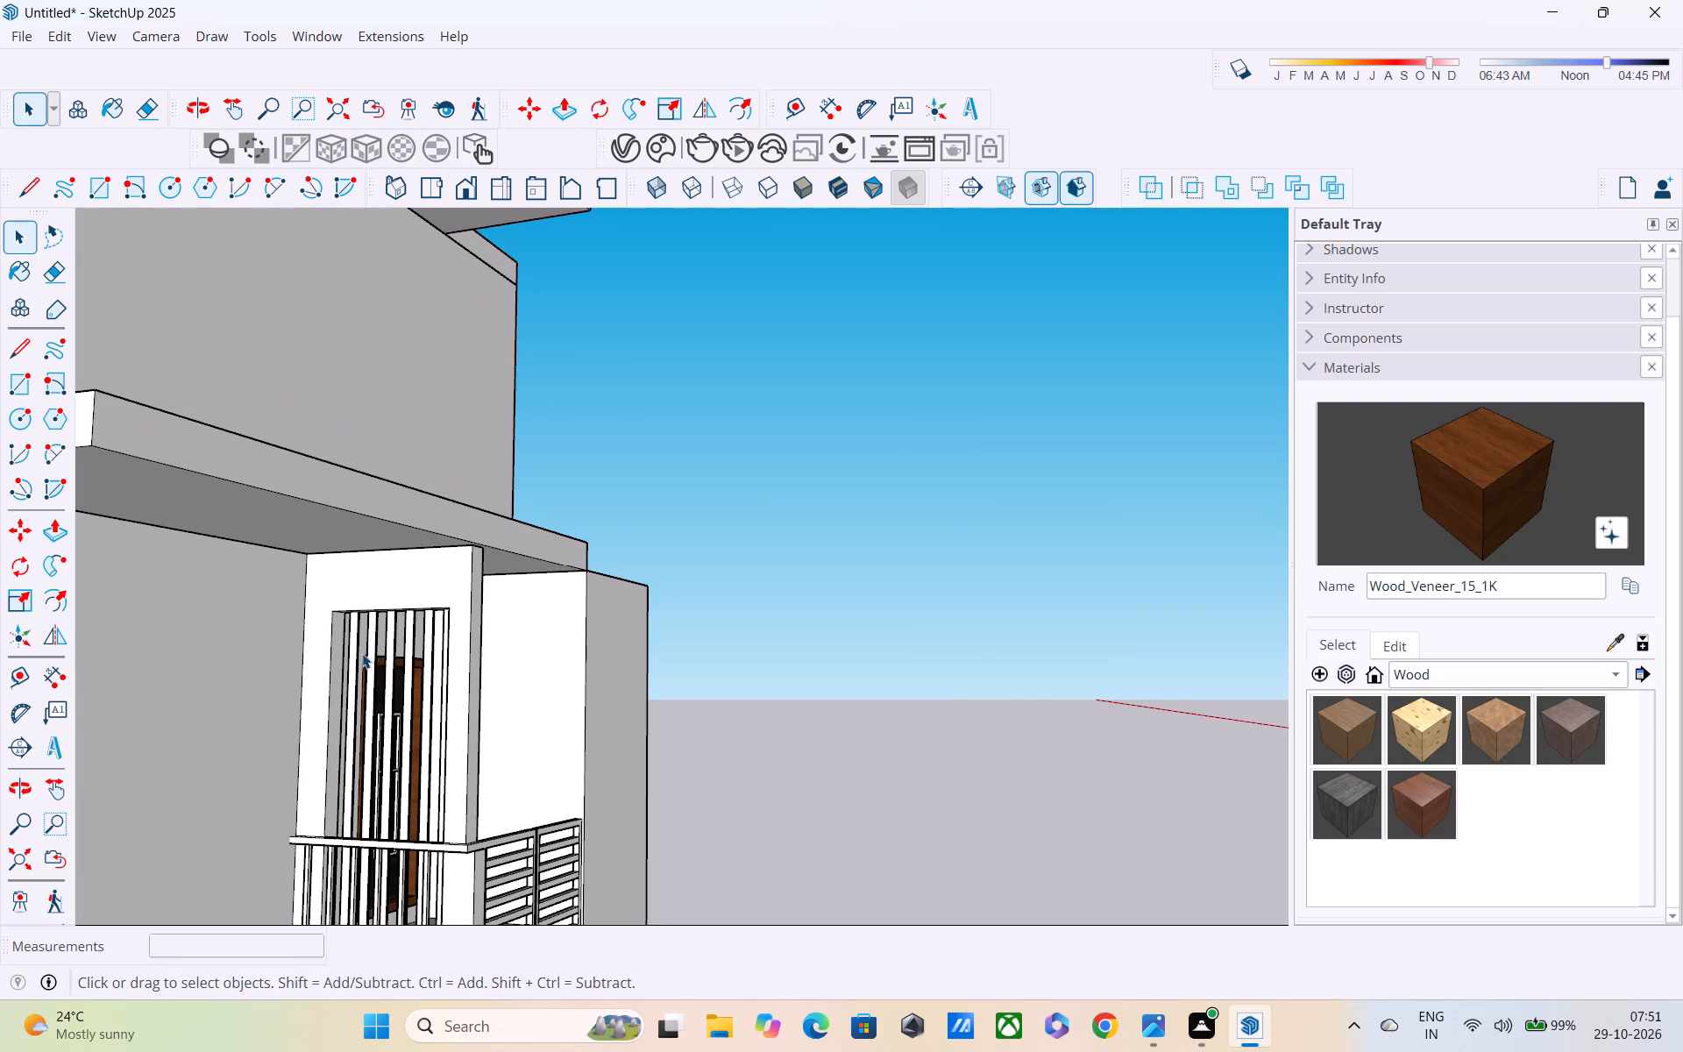
scroll(362, 653, down, 2)
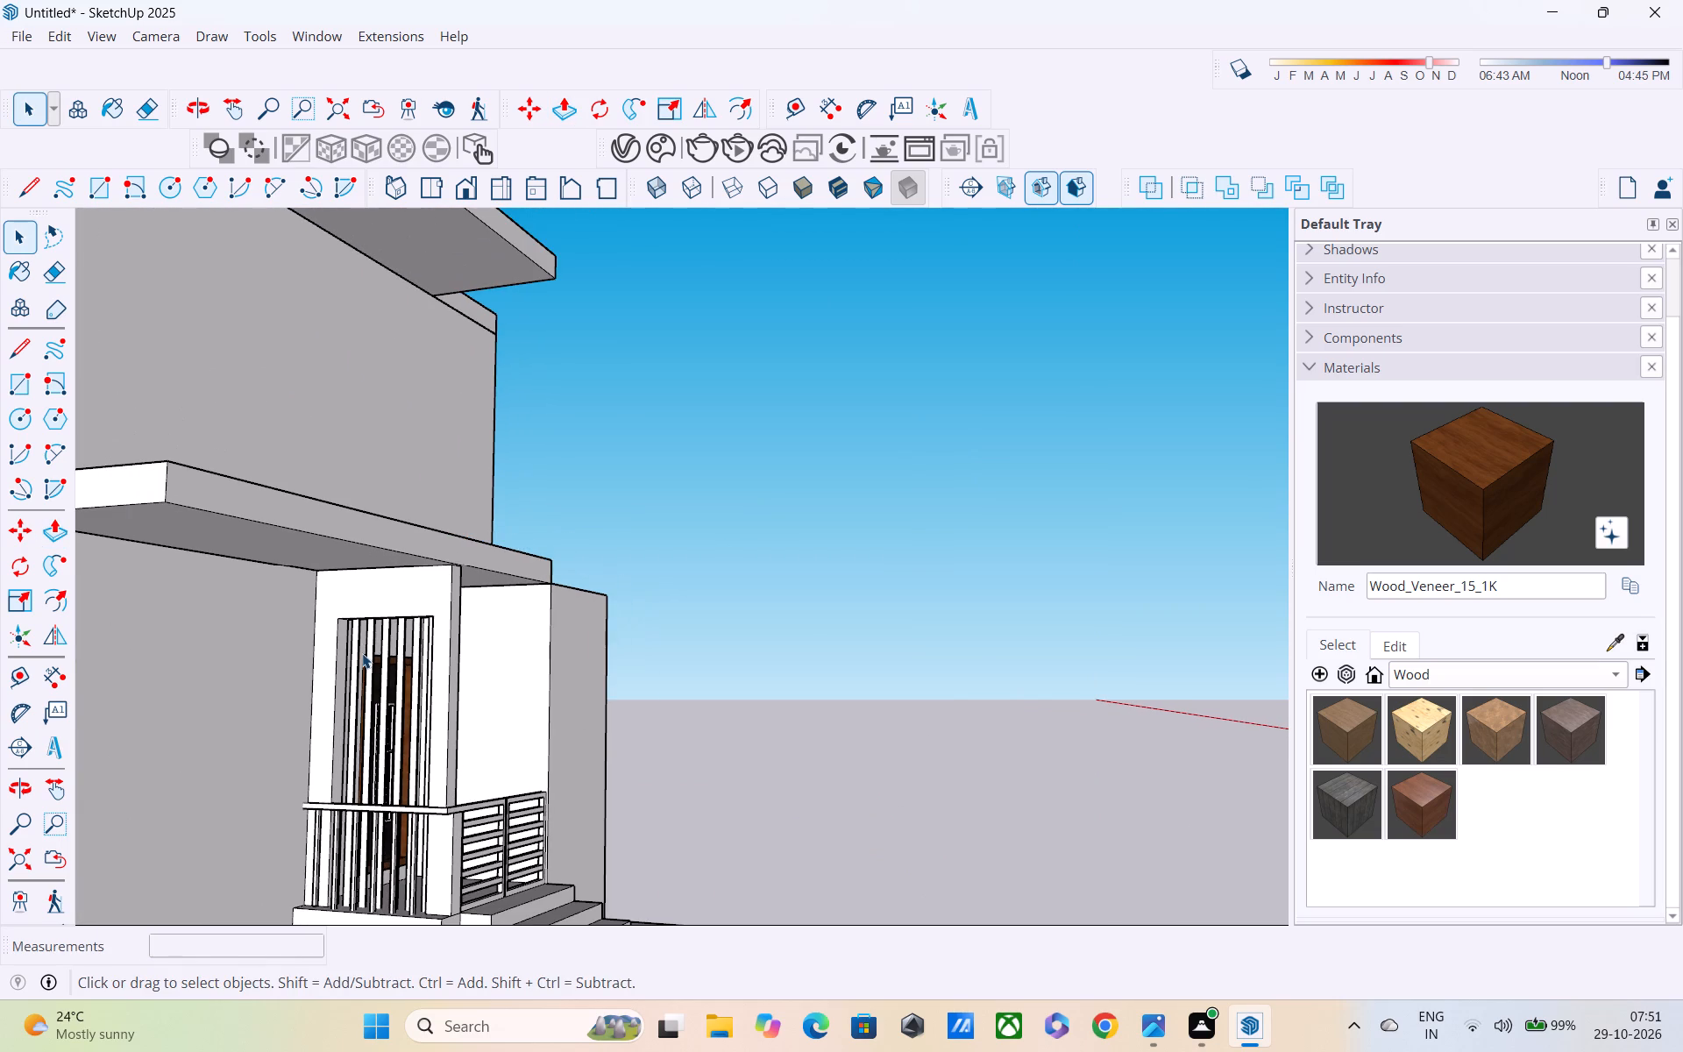
shift+middle_drag(361, 653, 419, 488)
middle_drag(446, 601, 221, 669)
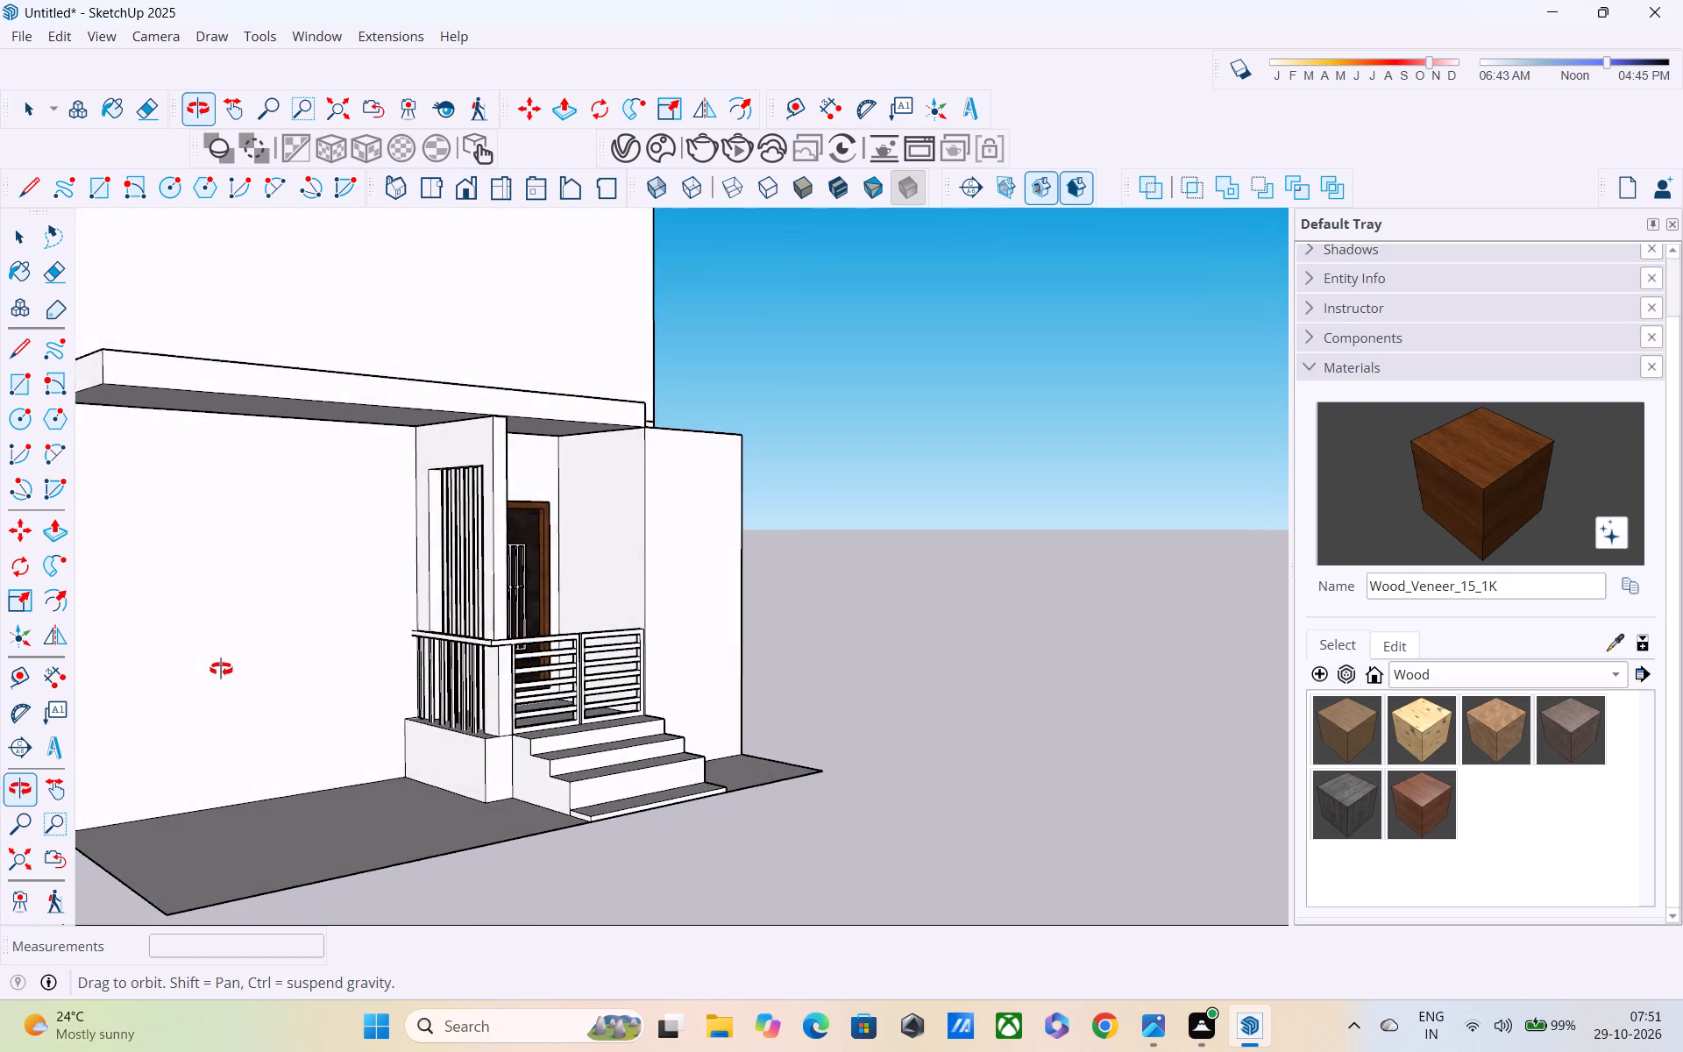
middle_drag(221, 669, 653, 529)
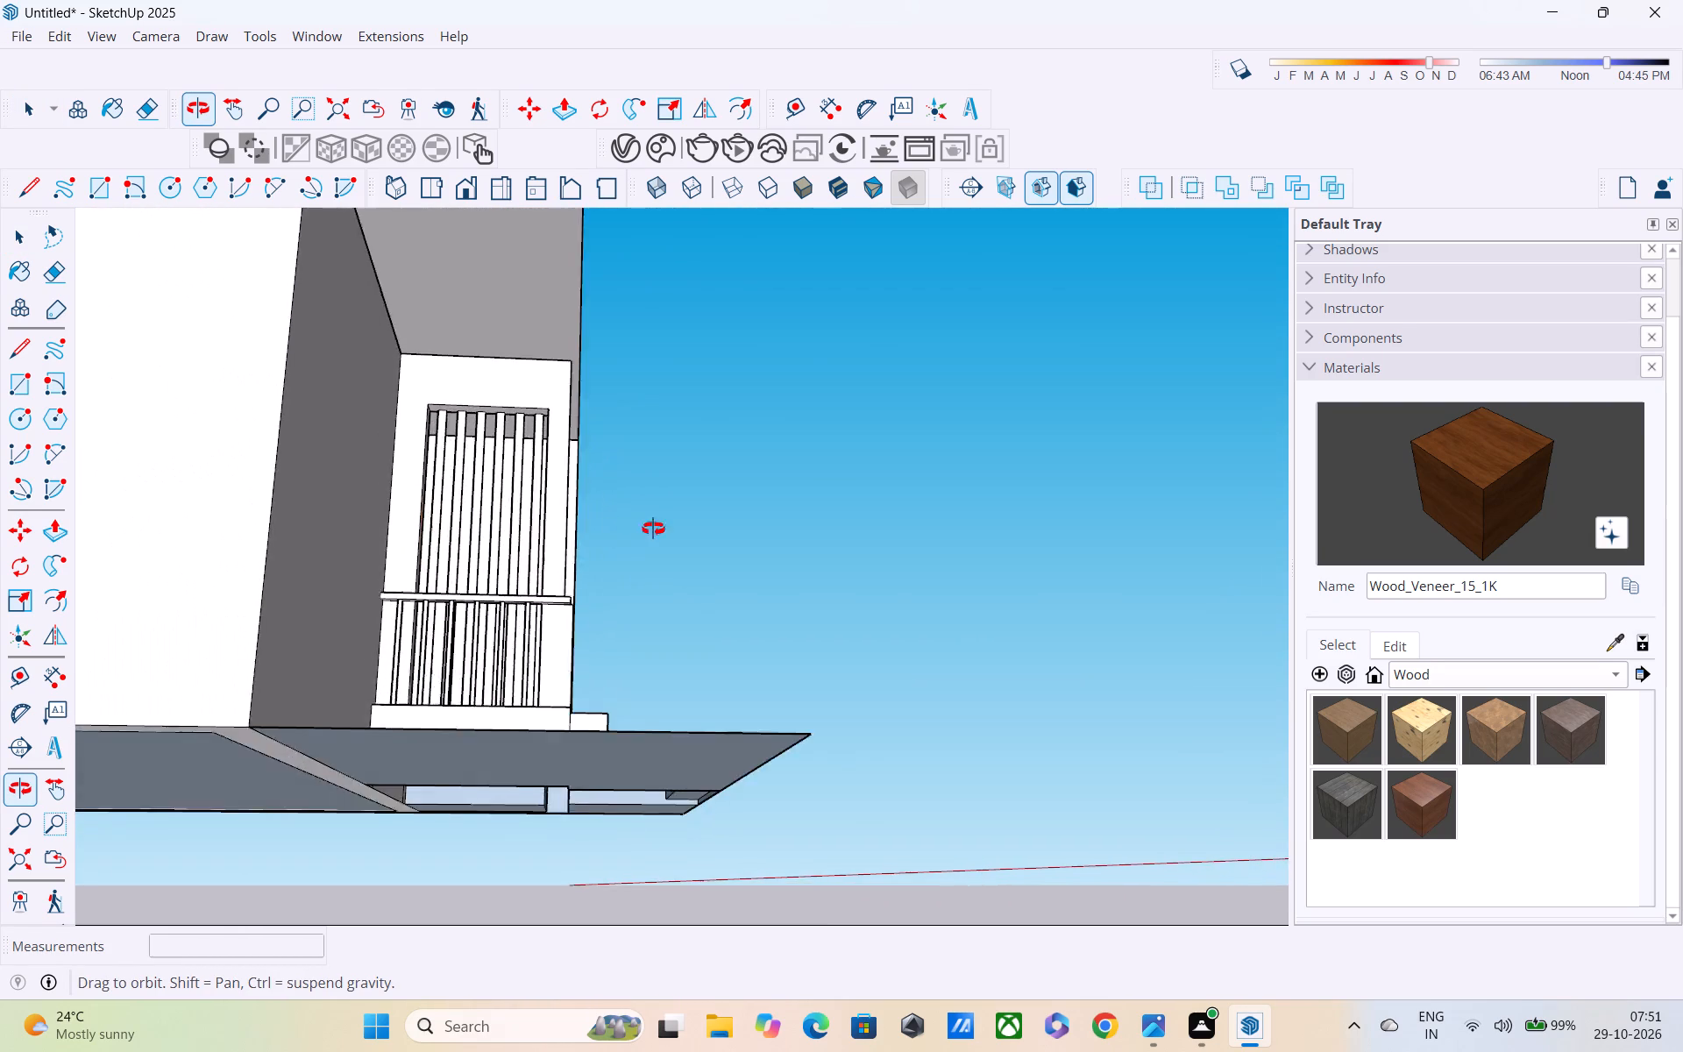
middle_drag(653, 529, 858, 501)
middle_drag(754, 582, 691, 616)
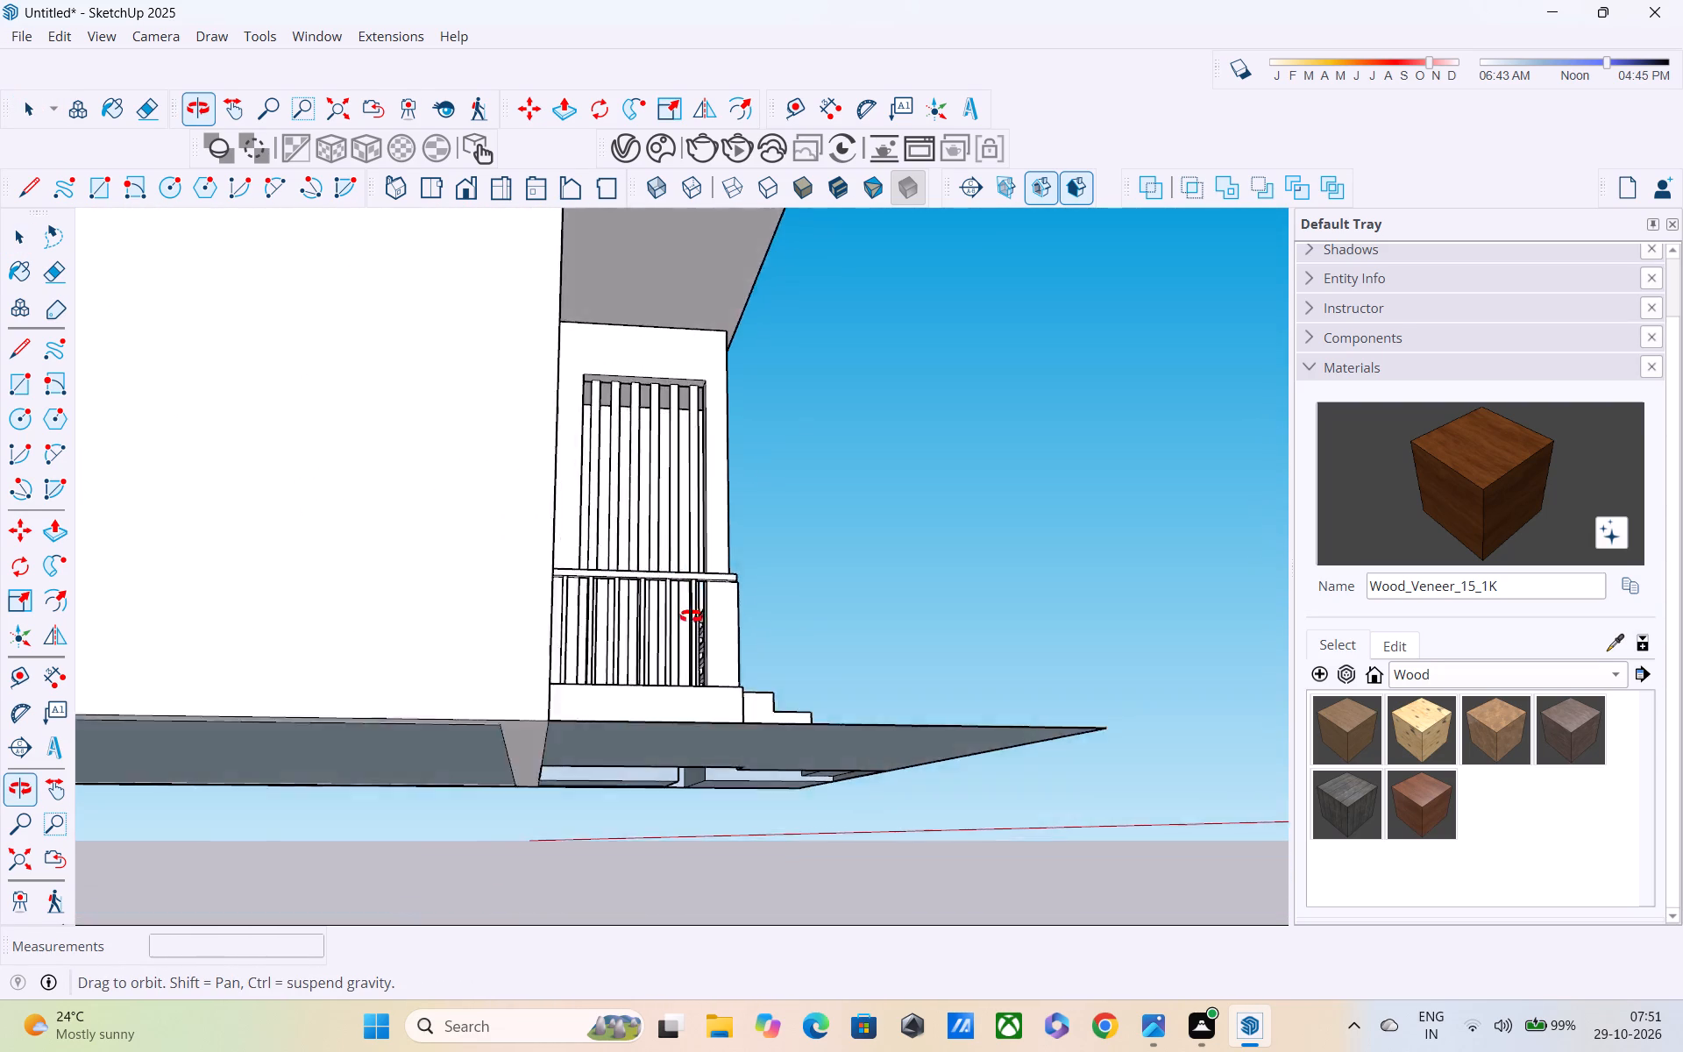
Examine the vertical bars in the porch's side opening from several angles, outside and towards the front door.
middle_drag(691, 616, 184, 719)
scroll(637, 408, up, 8)
middle_drag(559, 469, 256, 504)
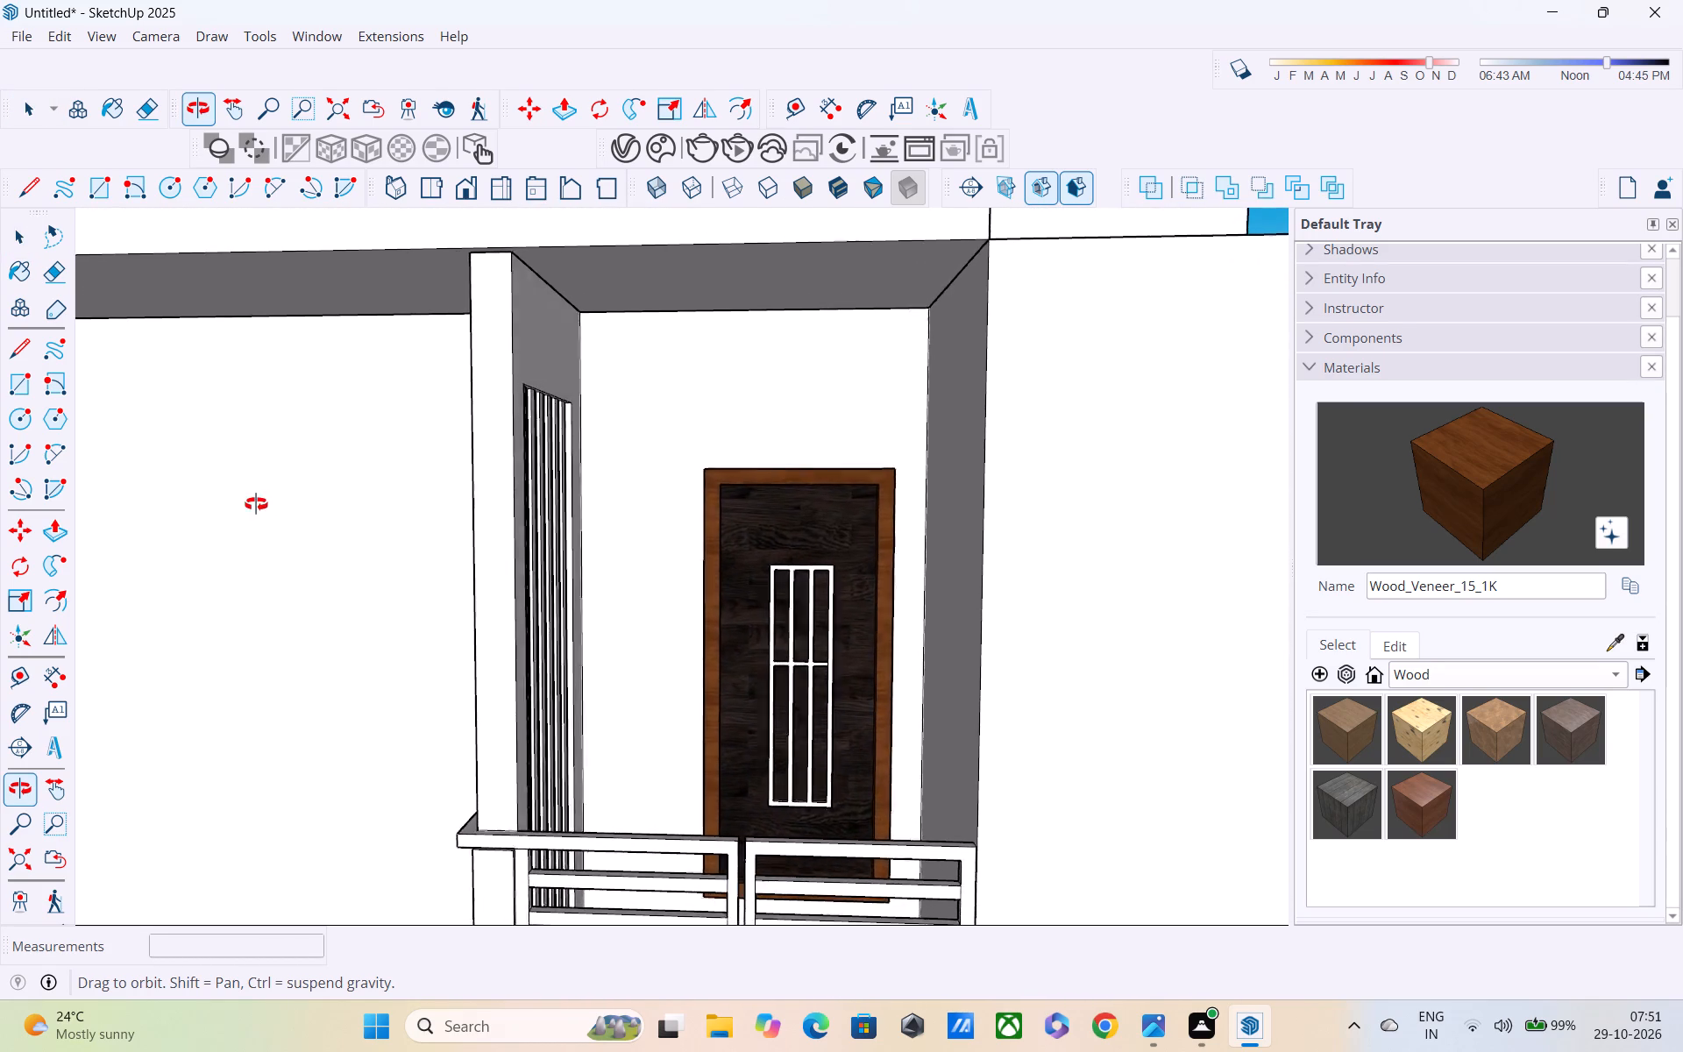
middle_drag(256, 504, 579, 365)
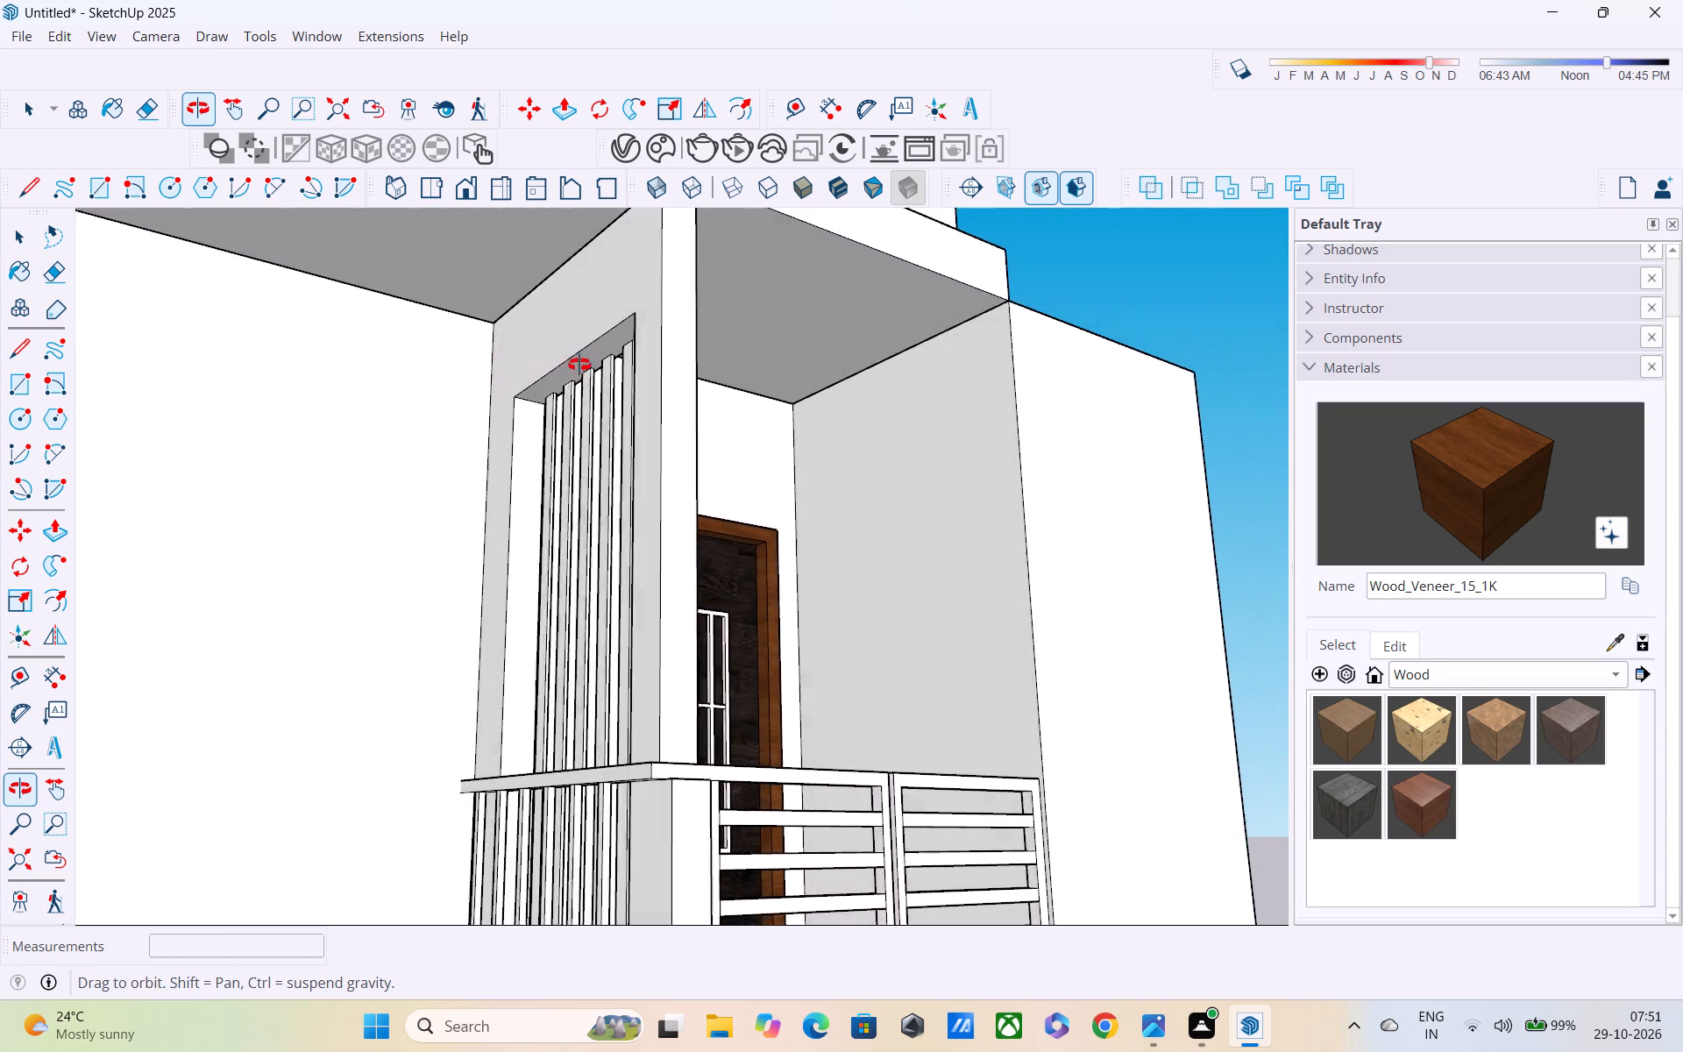
middle_drag(579, 365, 598, 367)
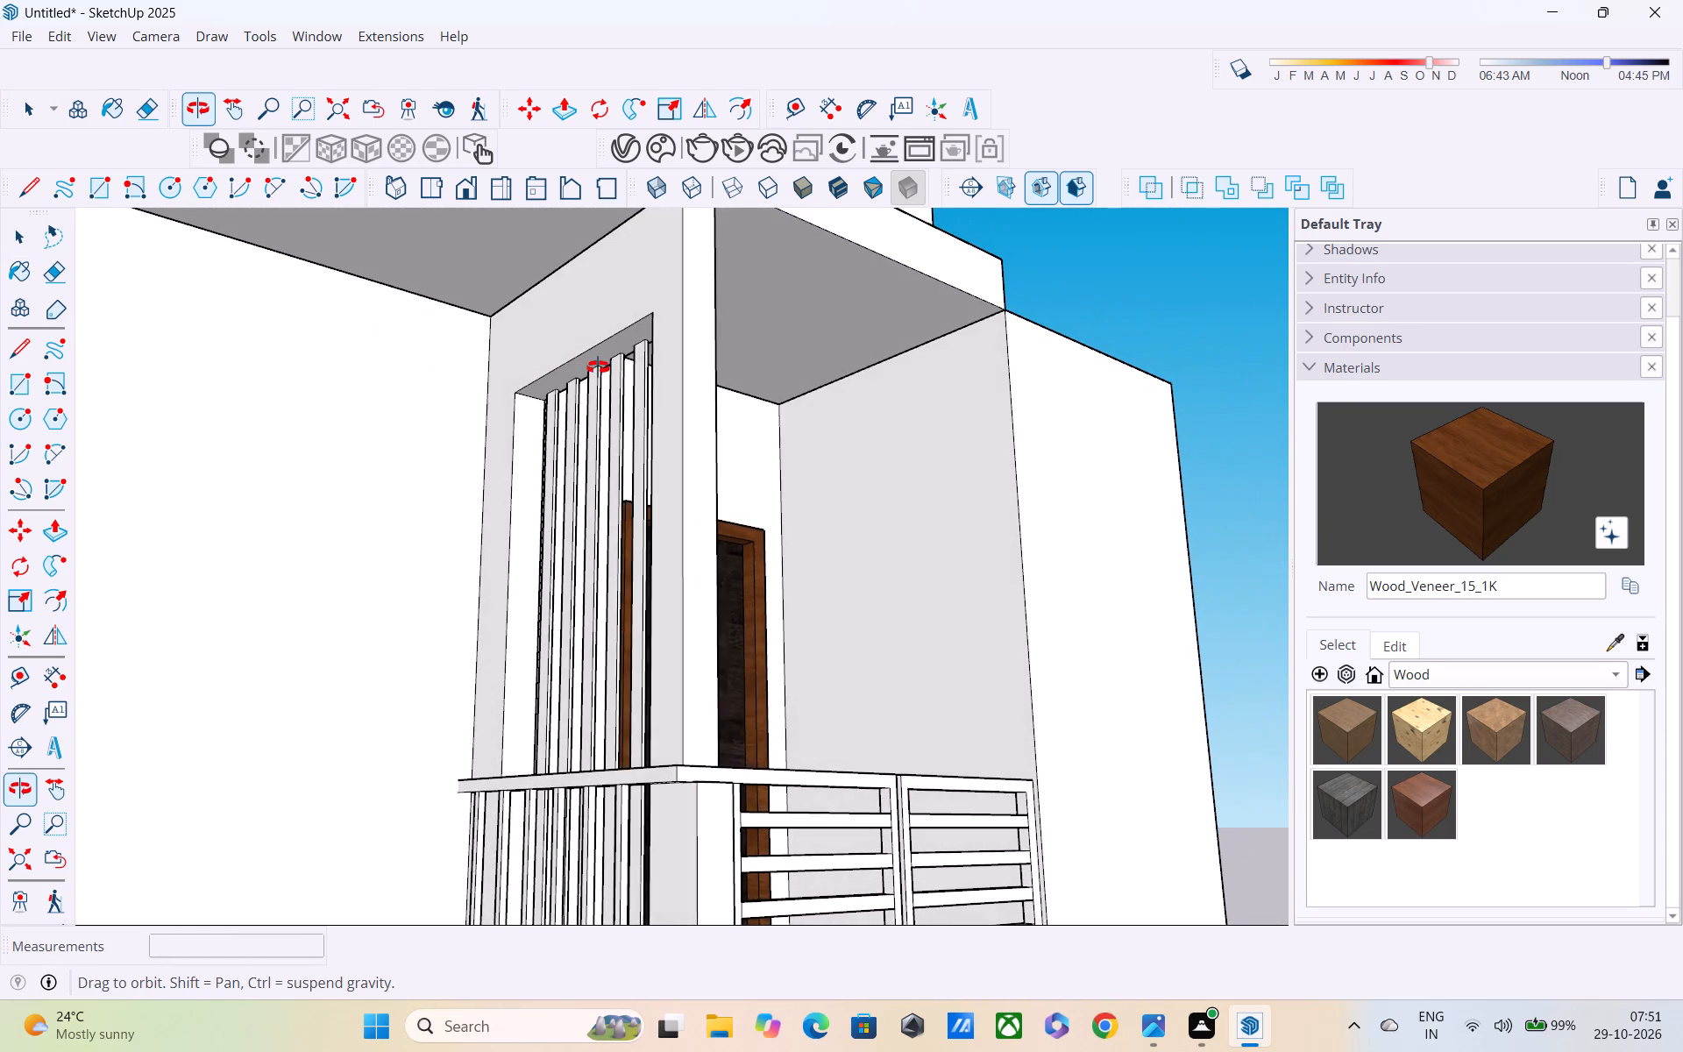
middle_drag(598, 367, 609, 391)
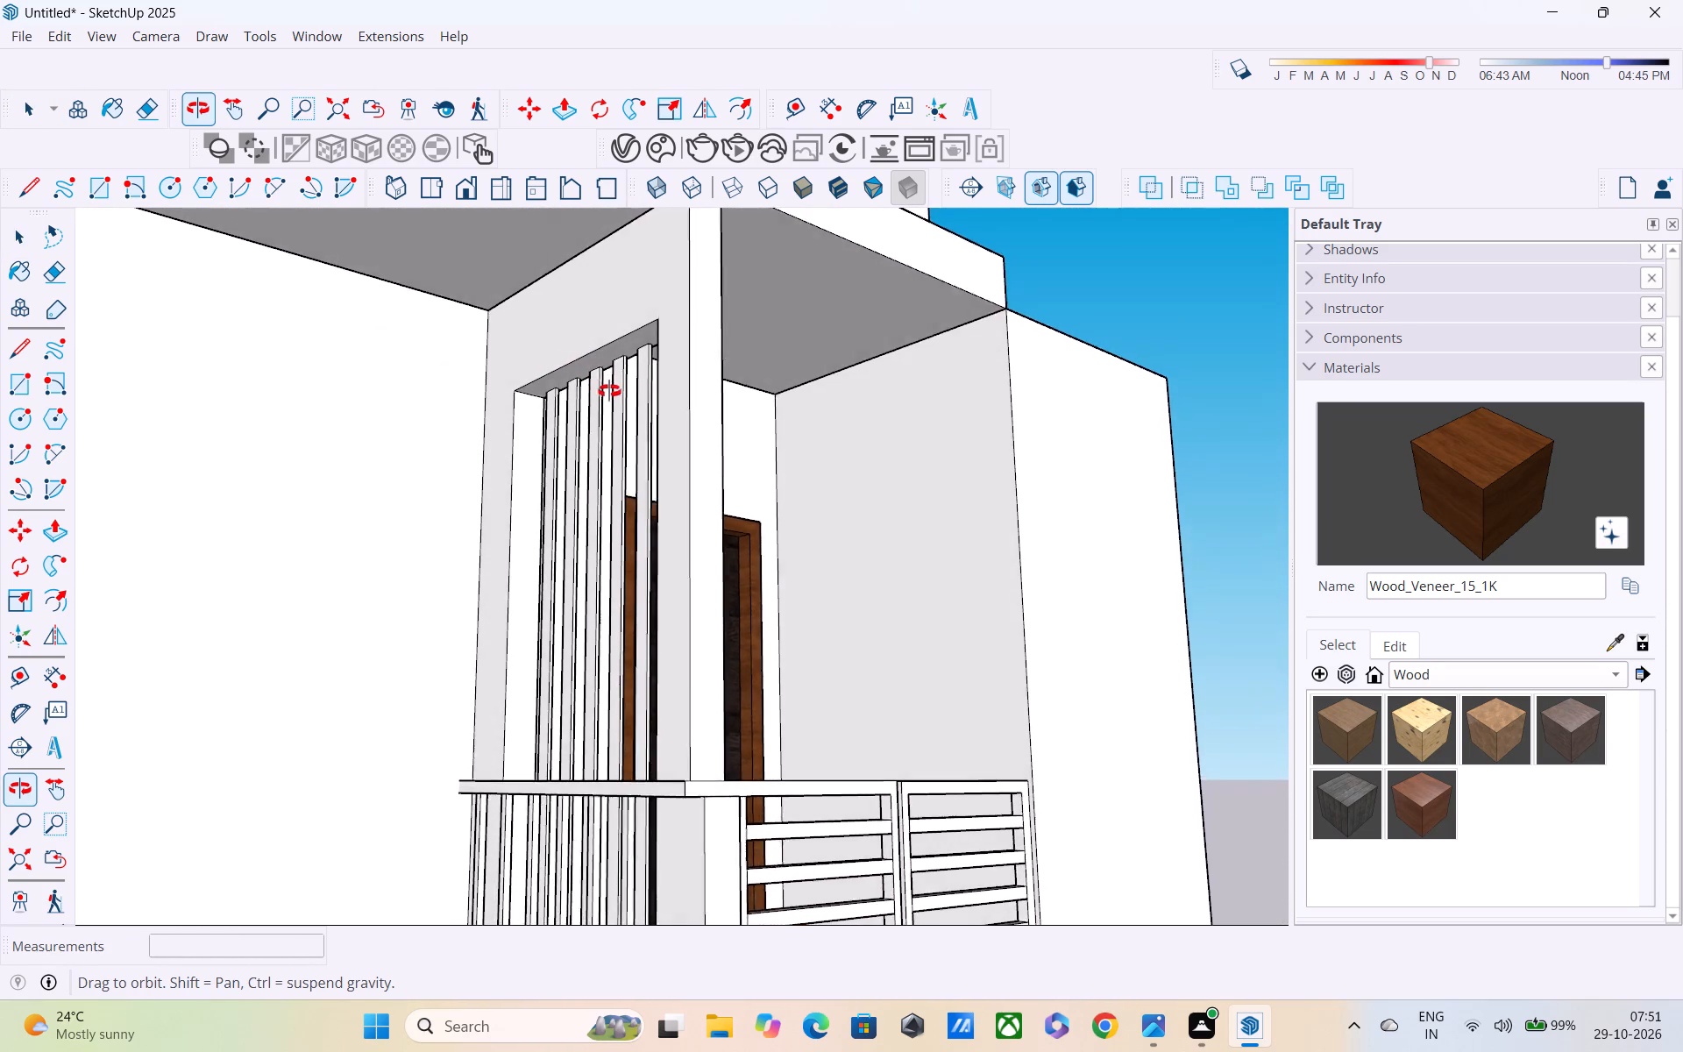
middle_drag(609, 391, 629, 325)
scroll(630, 320, down, 3)
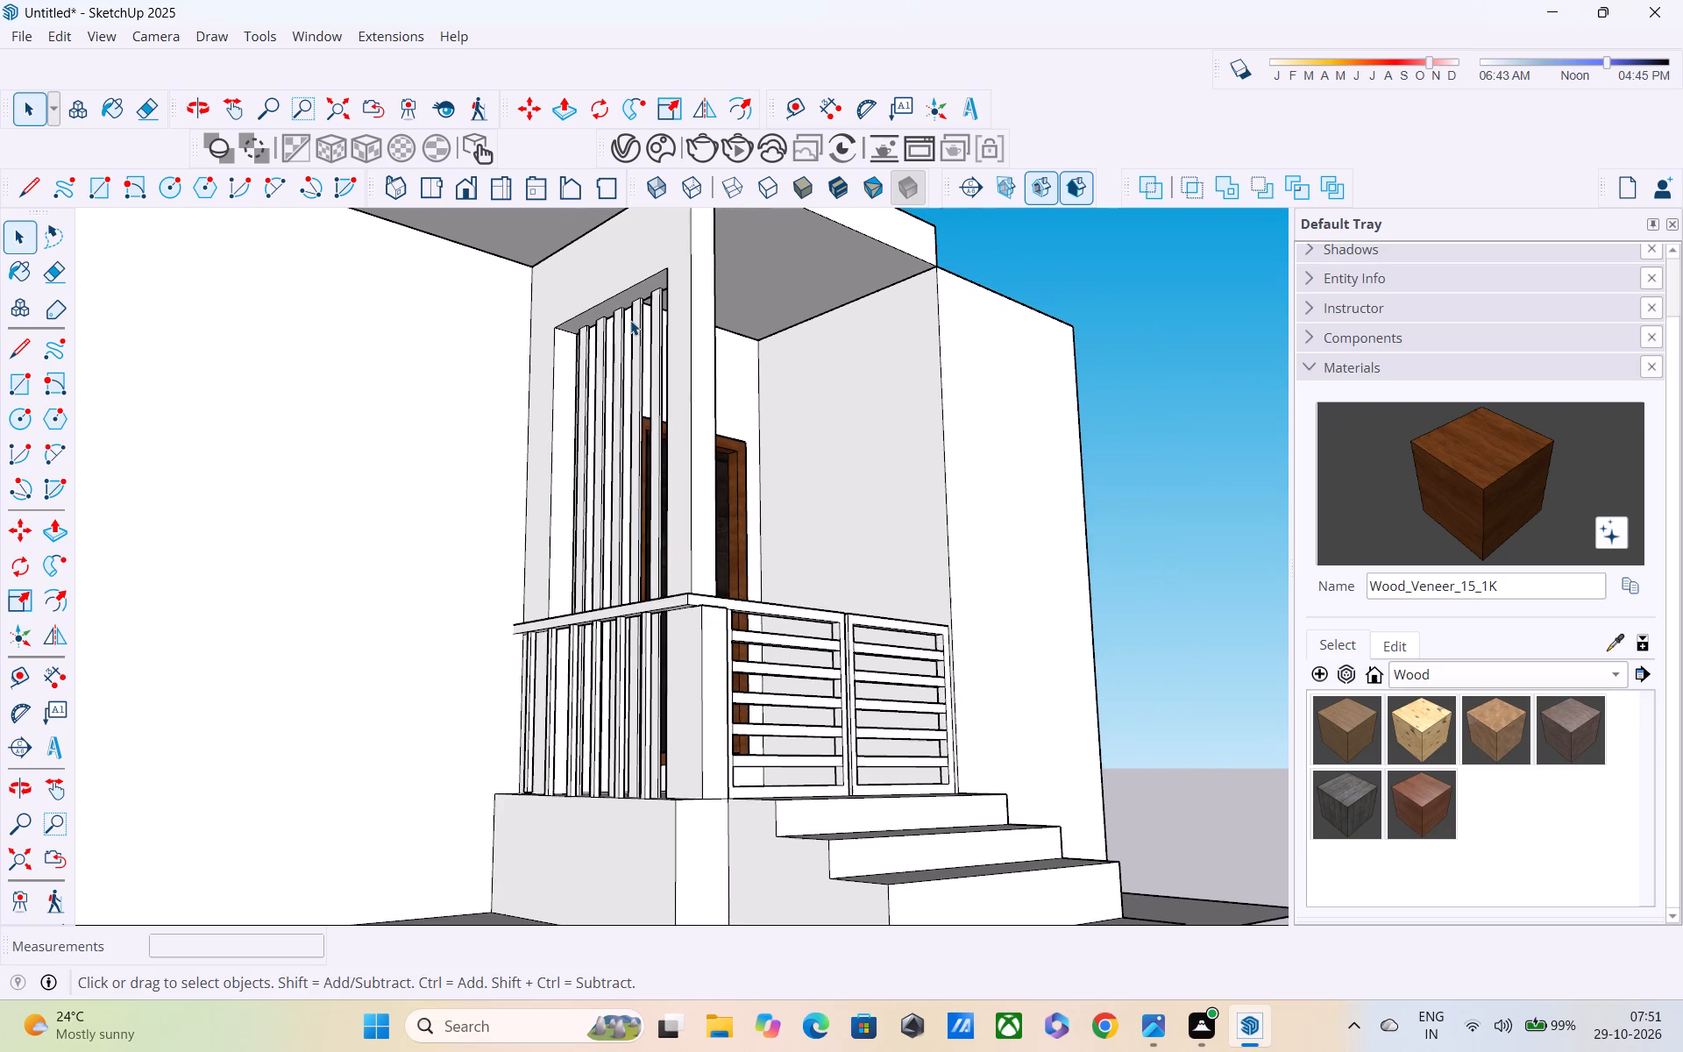
scroll(630, 320, down, 1)
middle_drag(630, 320, 789, 432)
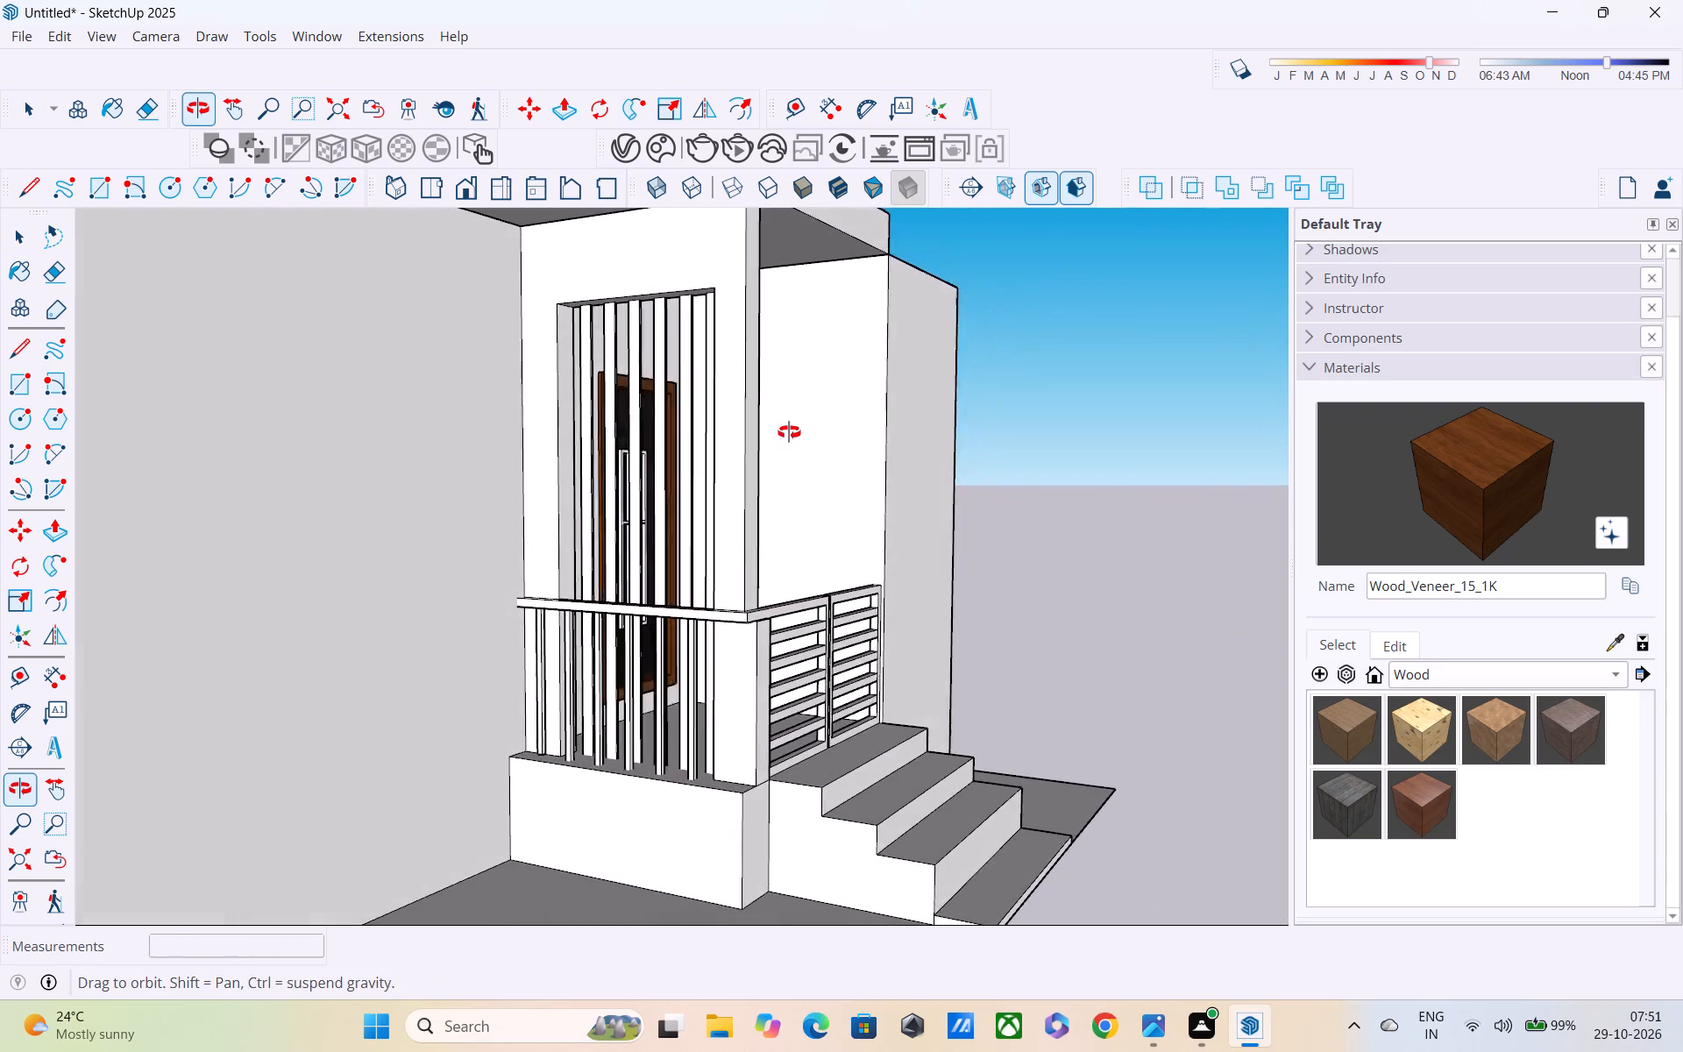
middle_drag(789, 432, 597, 514)
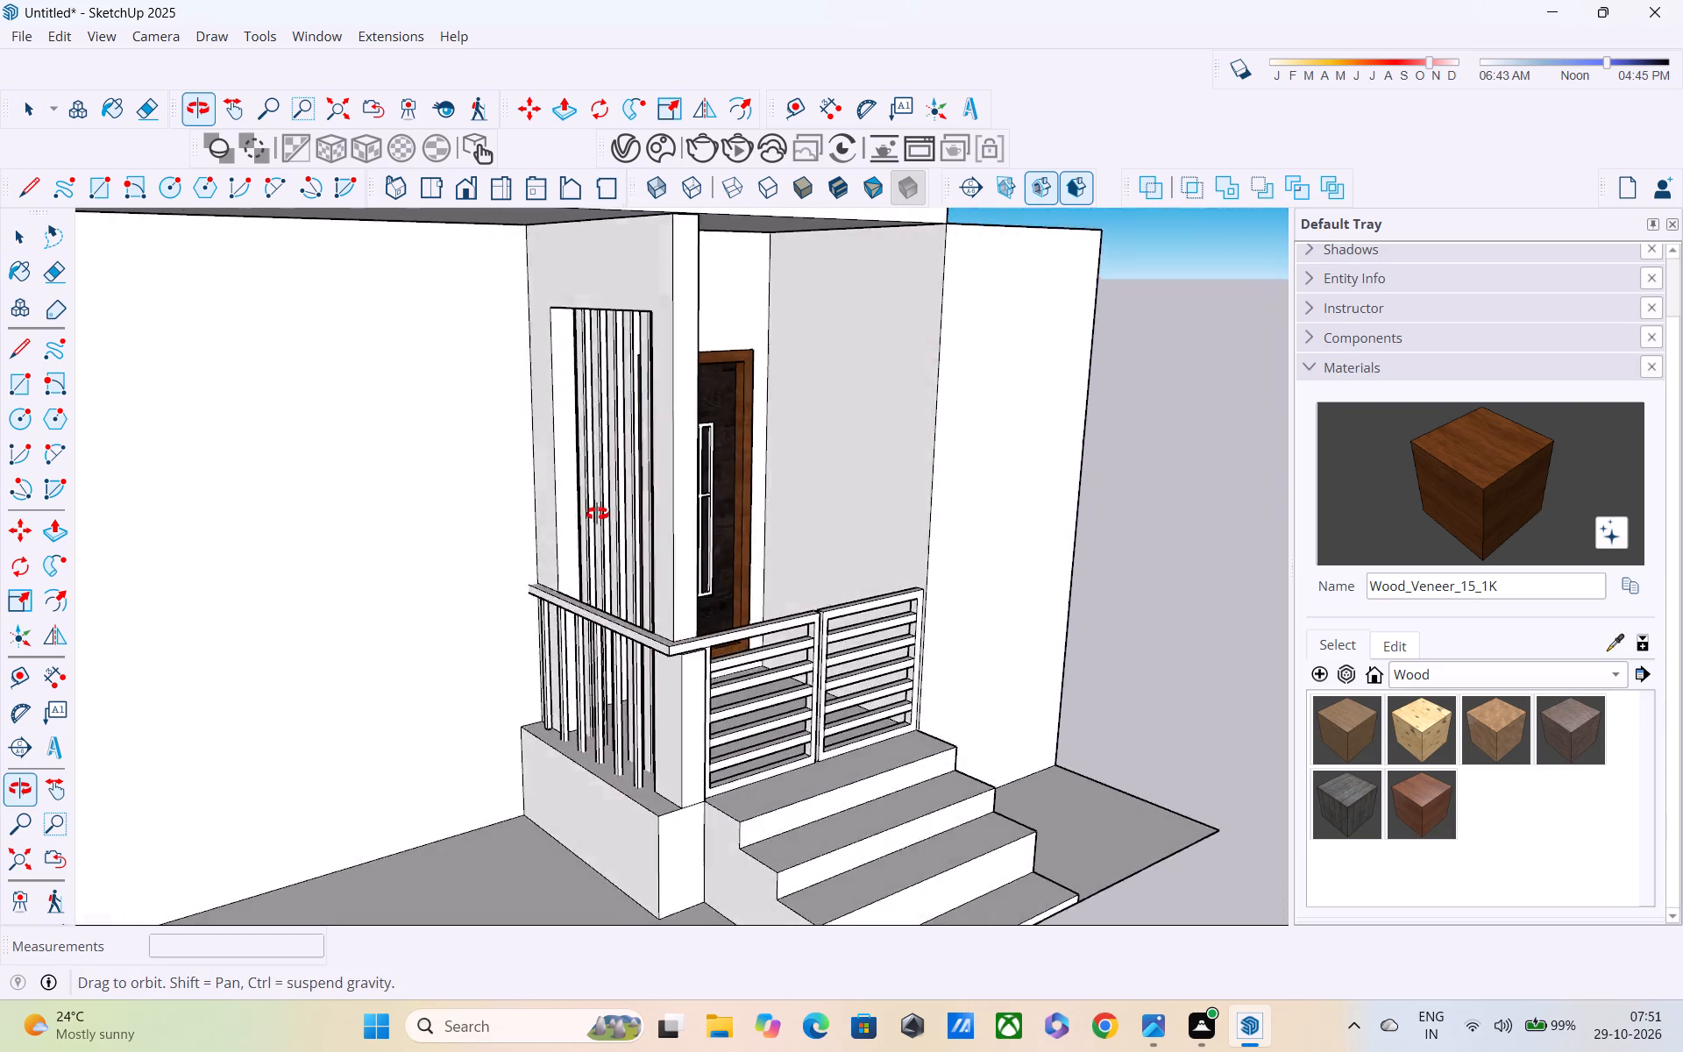
middle_drag(597, 514, 299, 416)
scroll(498, 420, up, 4)
scroll(678, 425, up, 2)
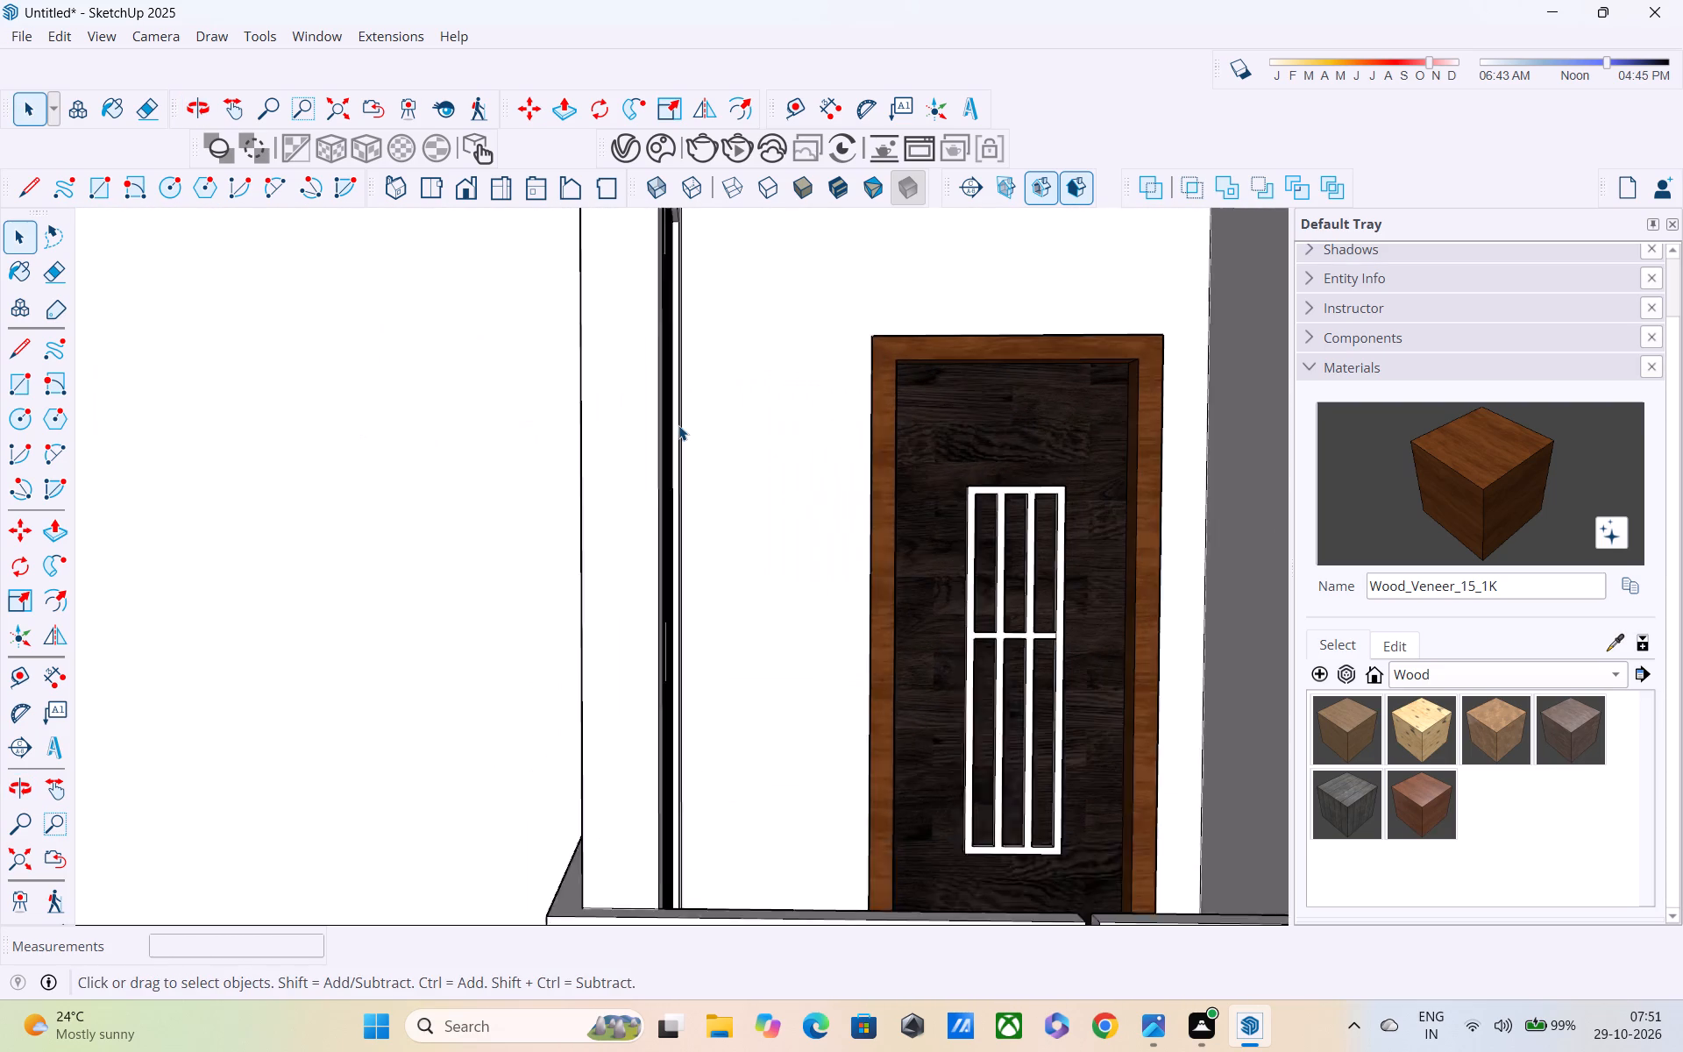
scroll(678, 425, up, 17)
scroll(678, 419, down, 3)
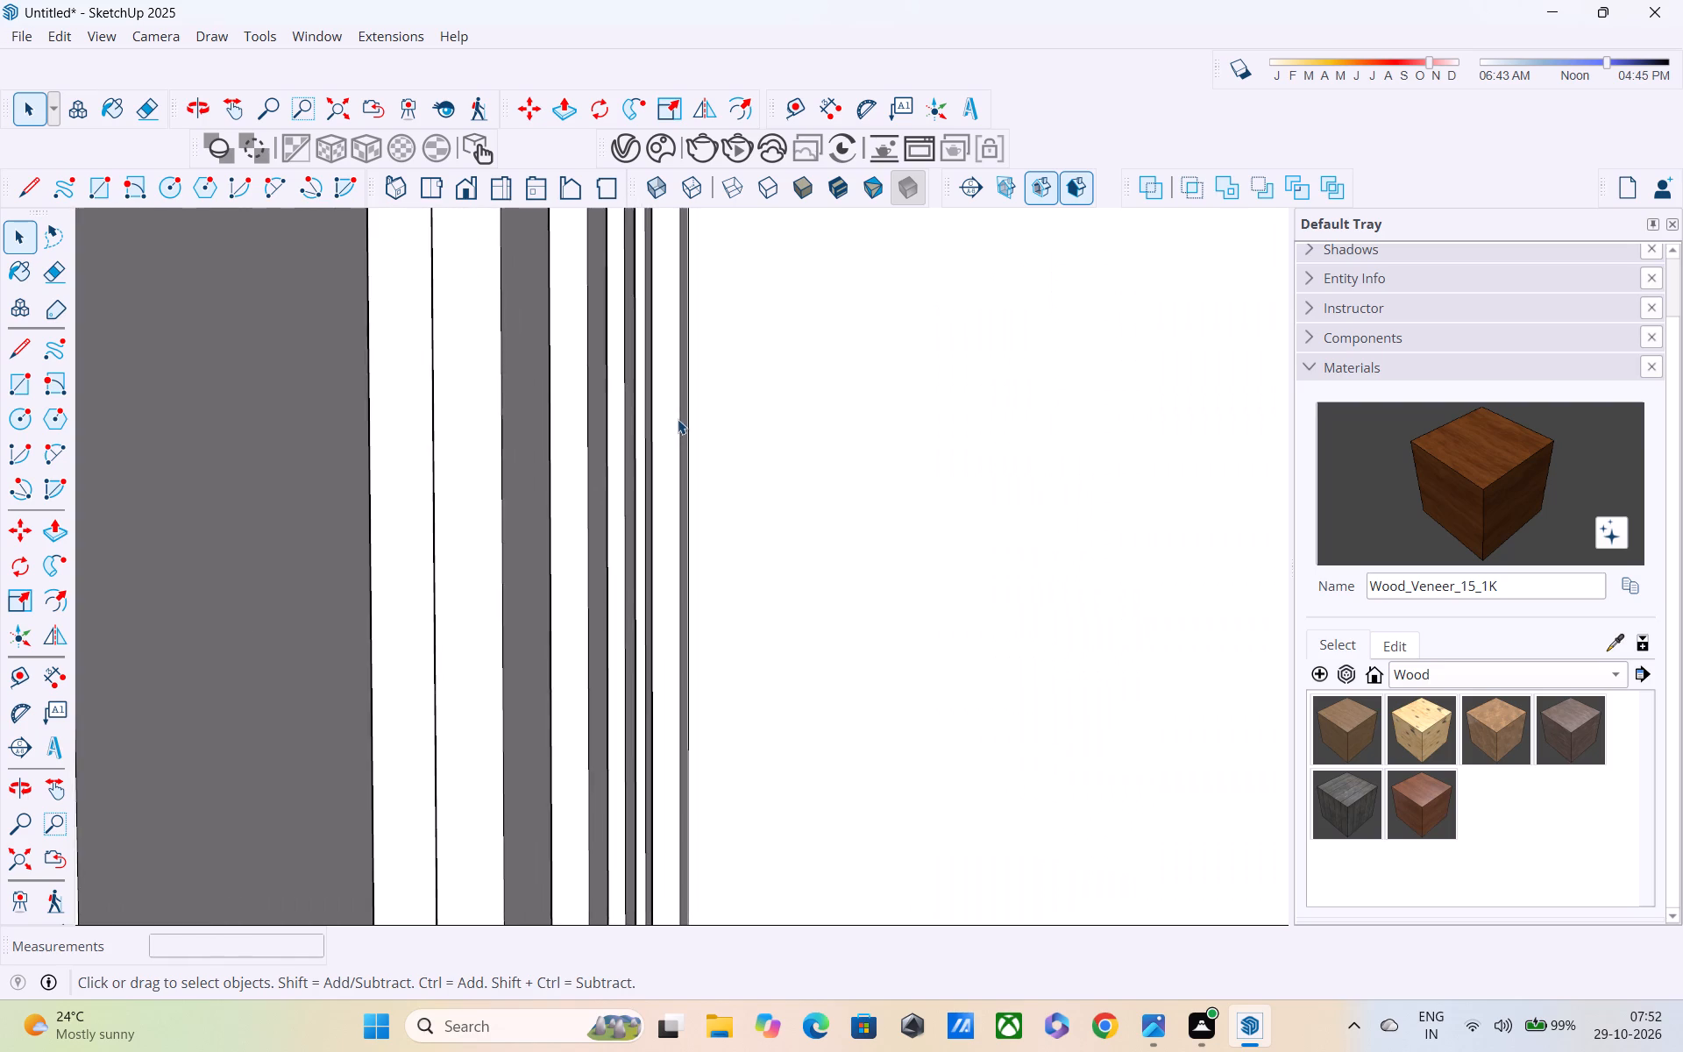
middle_drag(678, 419, 955, 460)
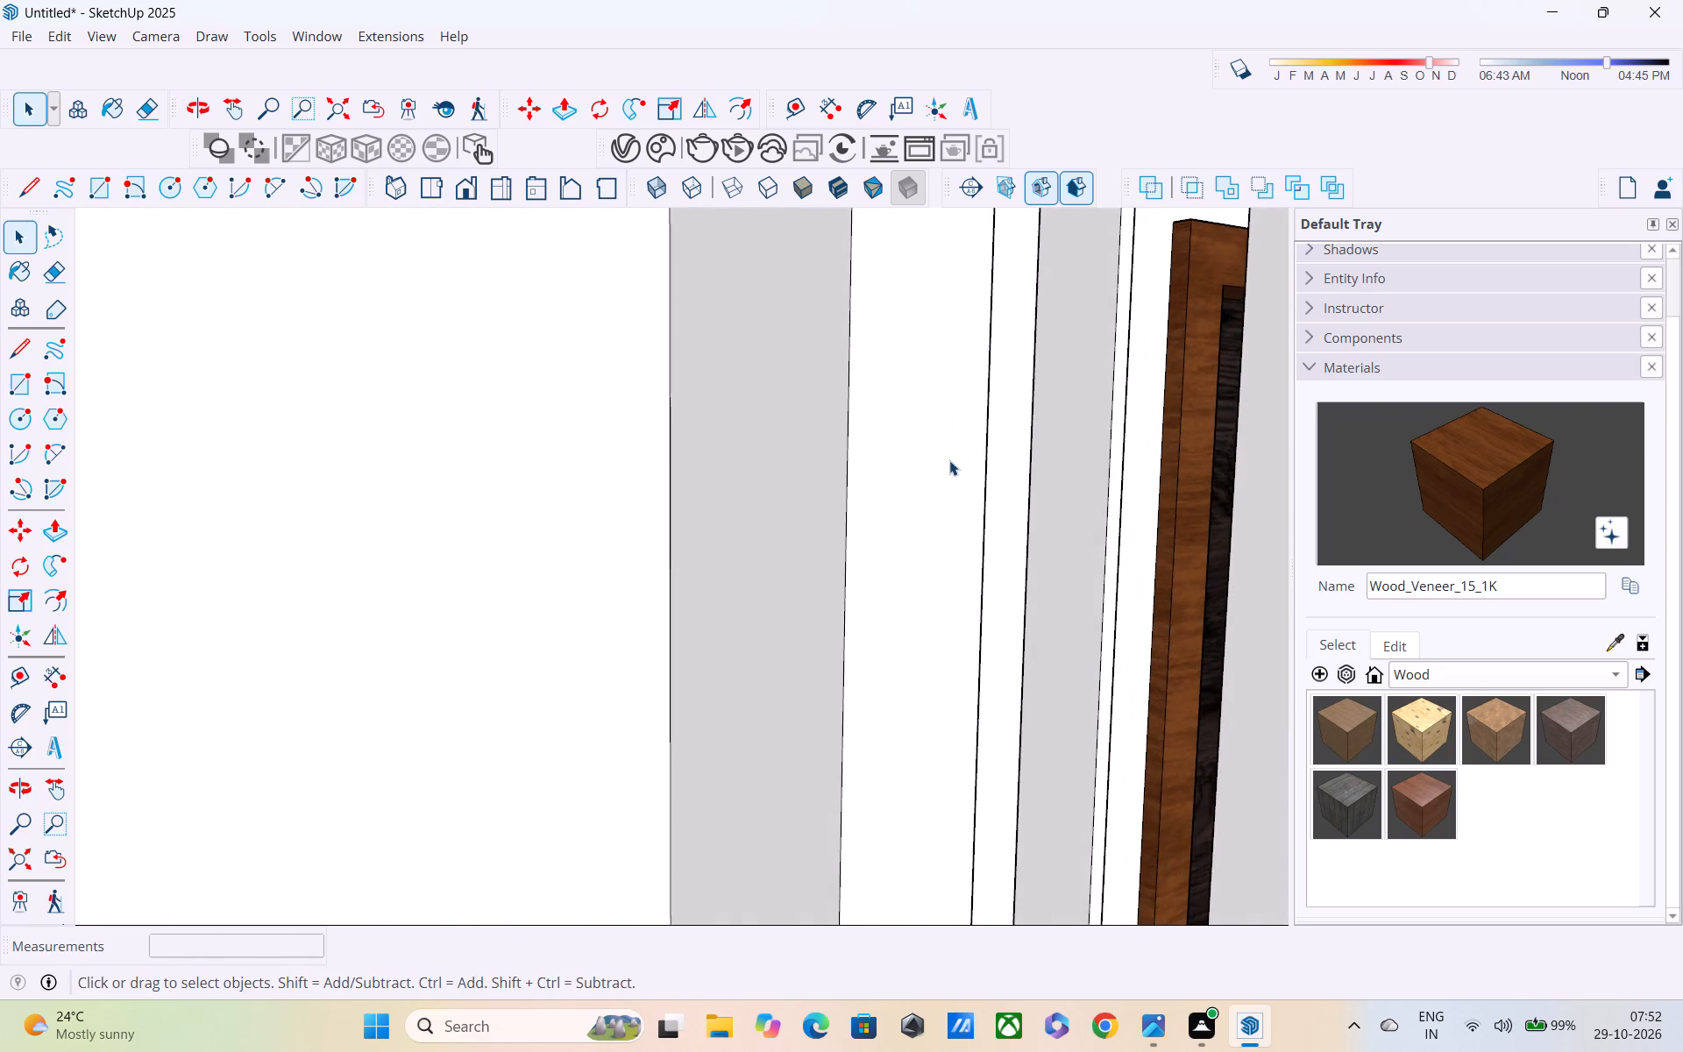
scroll(949, 460, down, 17)
middle_drag(941, 458, 913, 458)
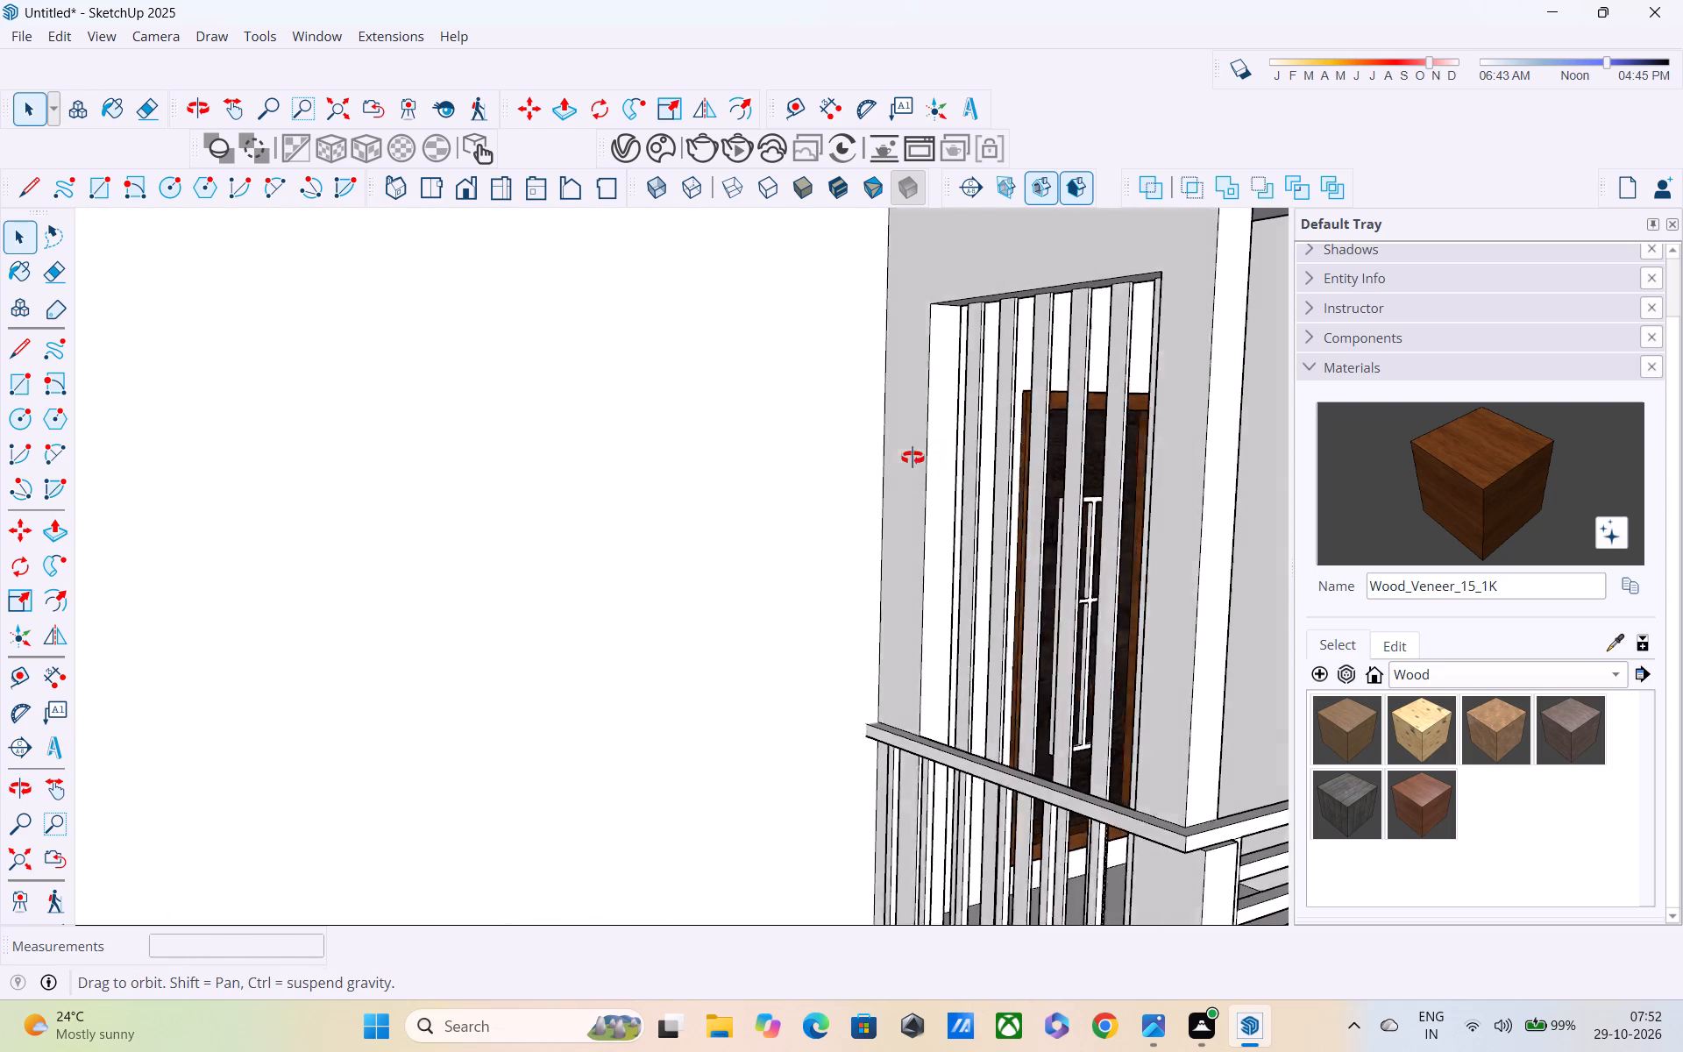
middle_drag(913, 458, 801, 465)
scroll(797, 458, down, 3)
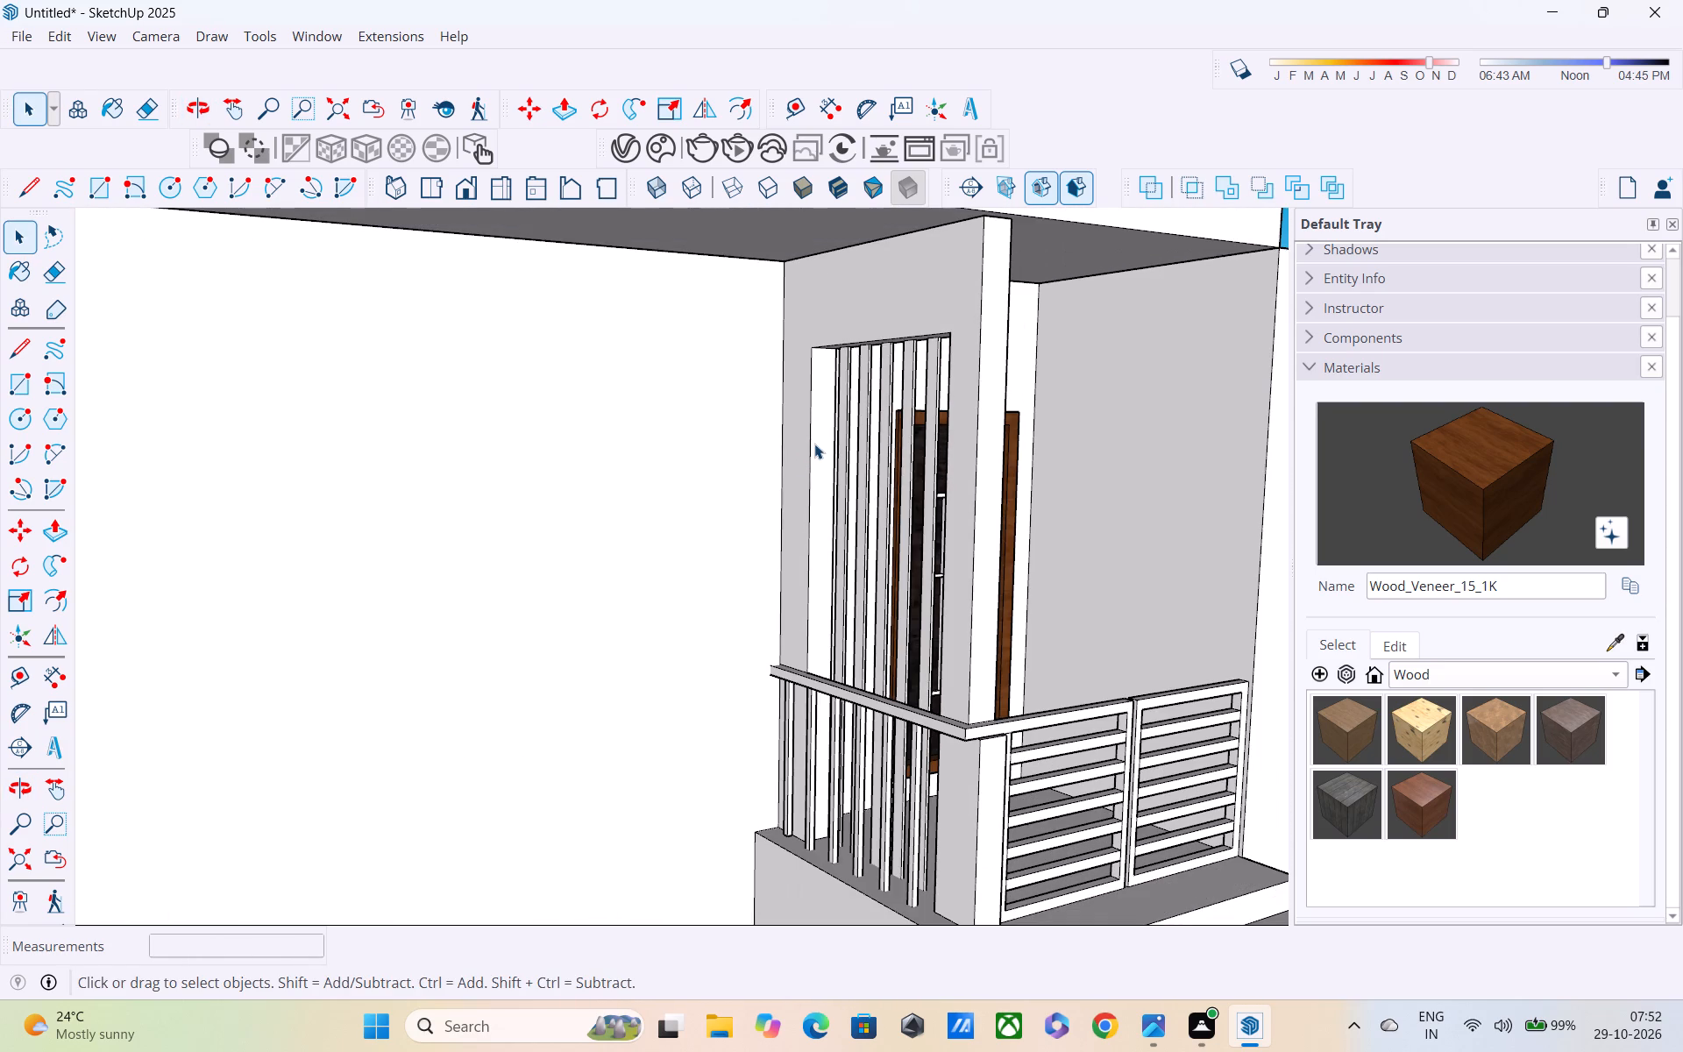
middle_drag(834, 477, 805, 486)
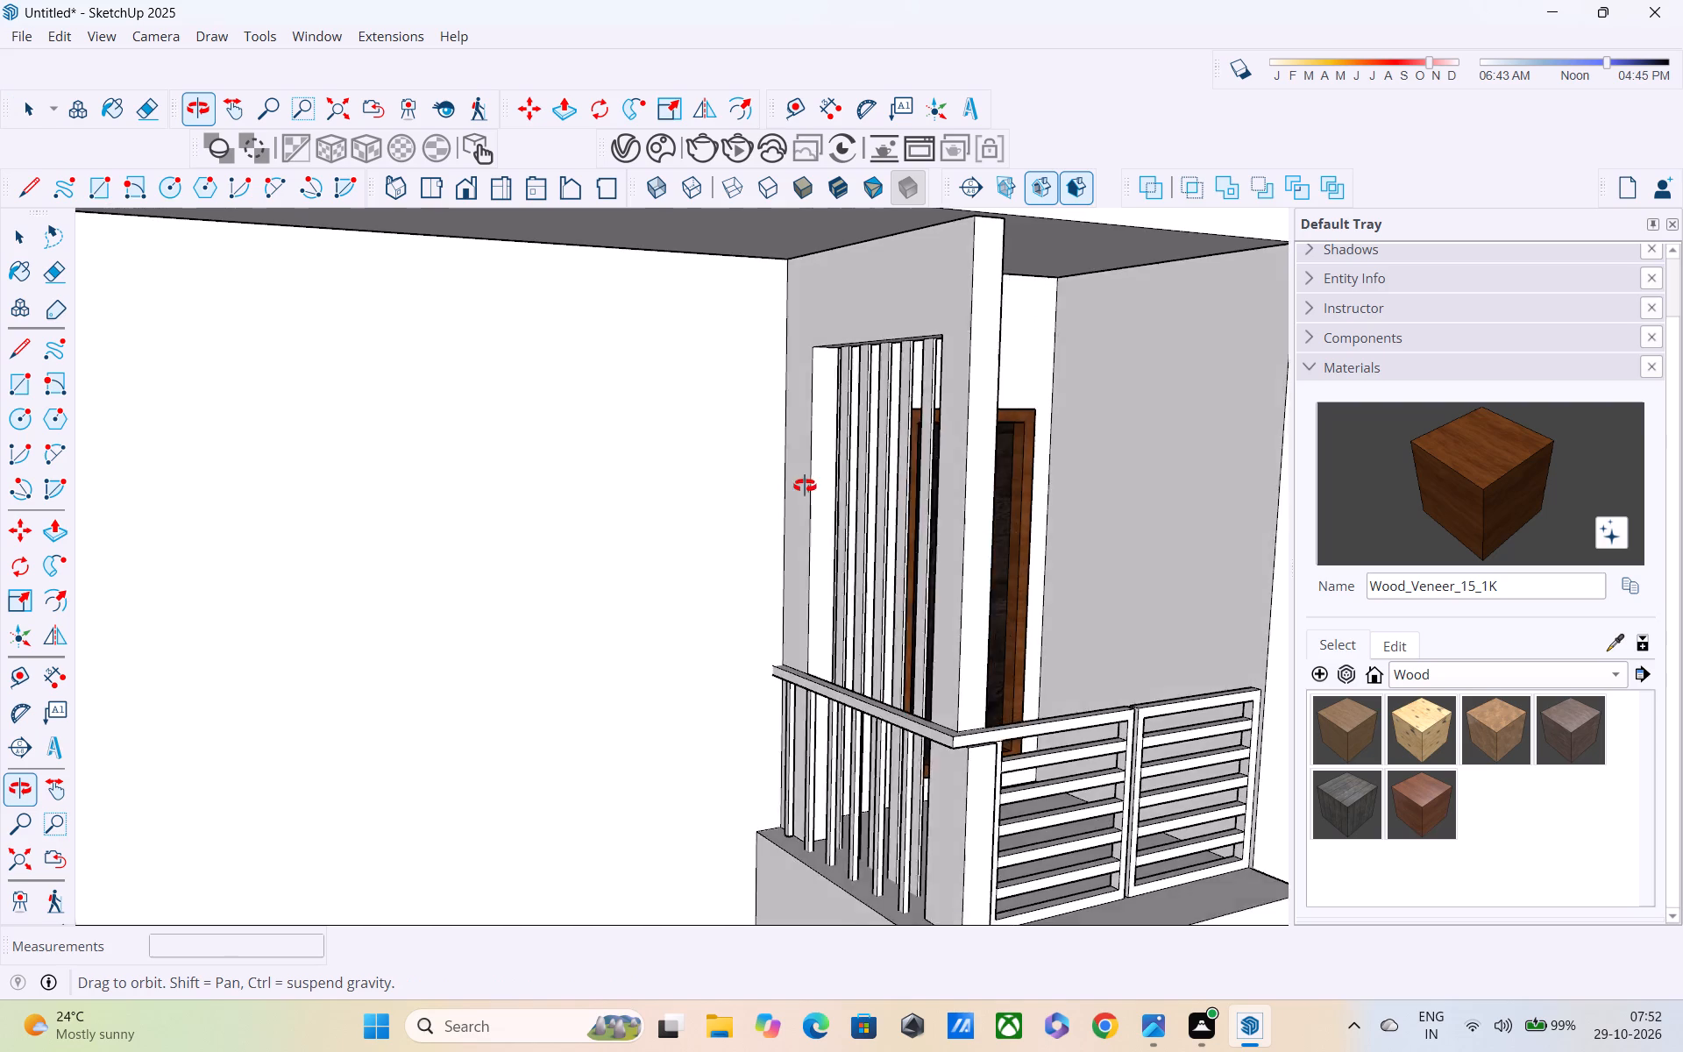
middle_drag(805, 486, 404, 402)
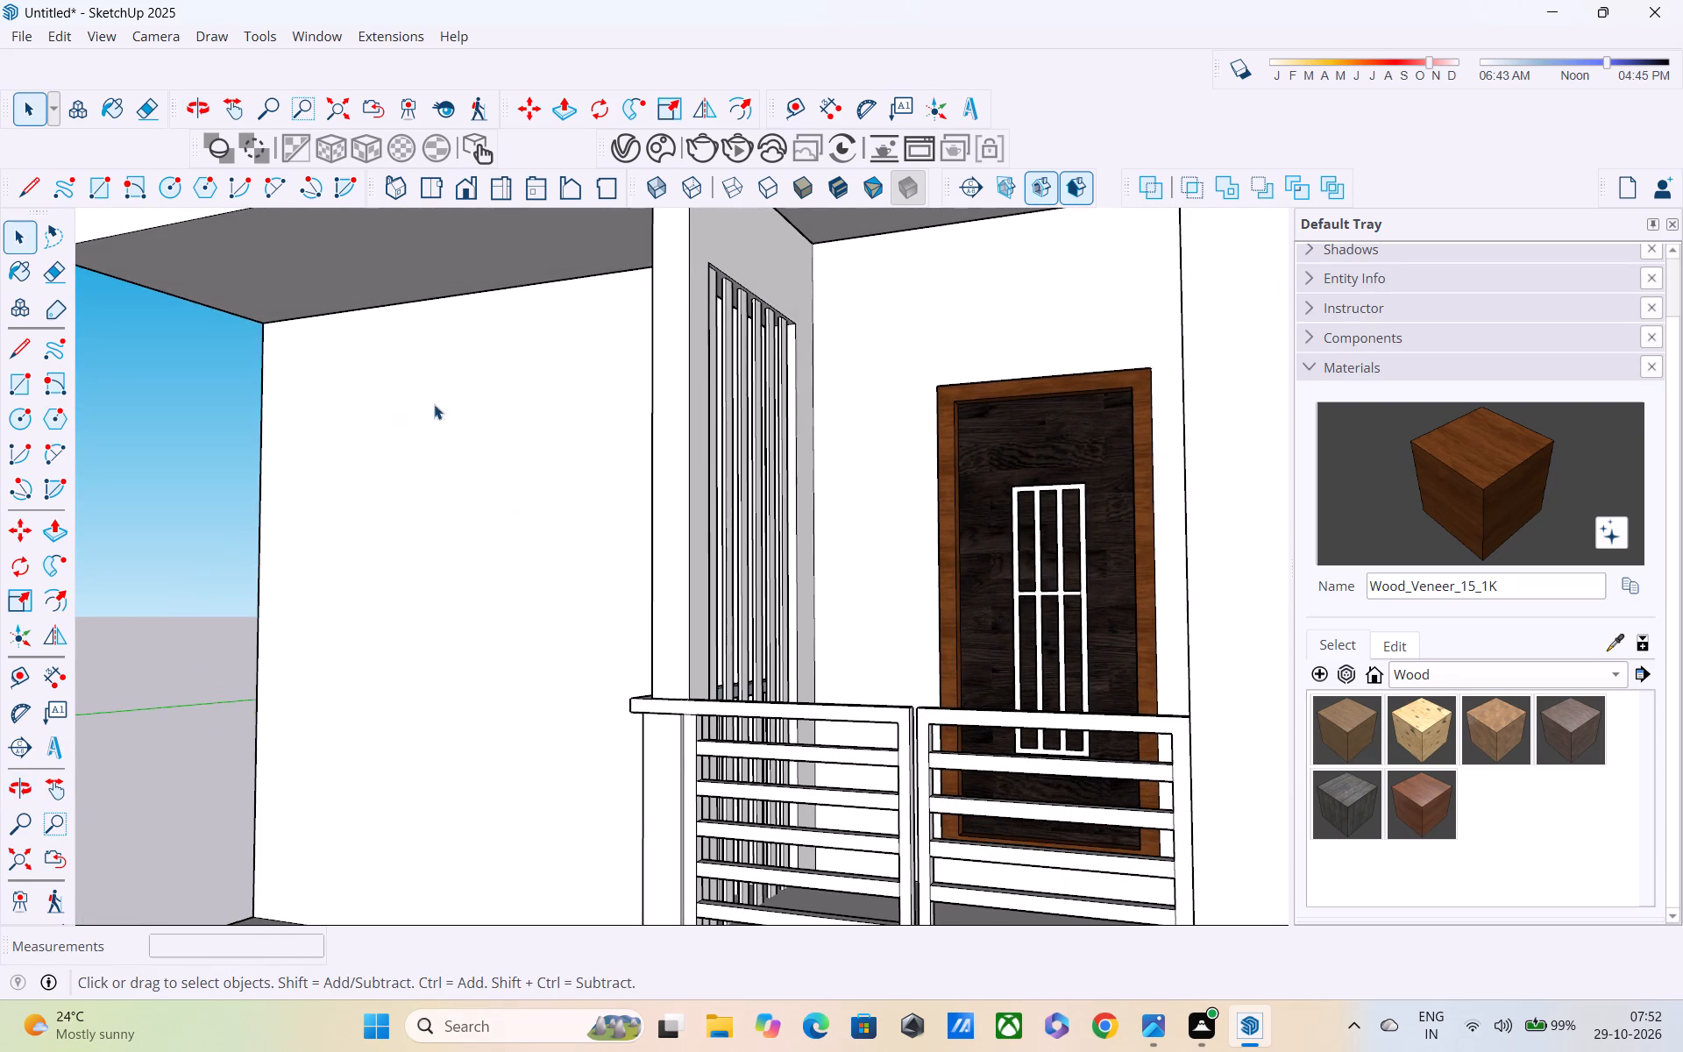
scroll(693, 384, up, 4)
middle_drag(779, 375, 868, 437)
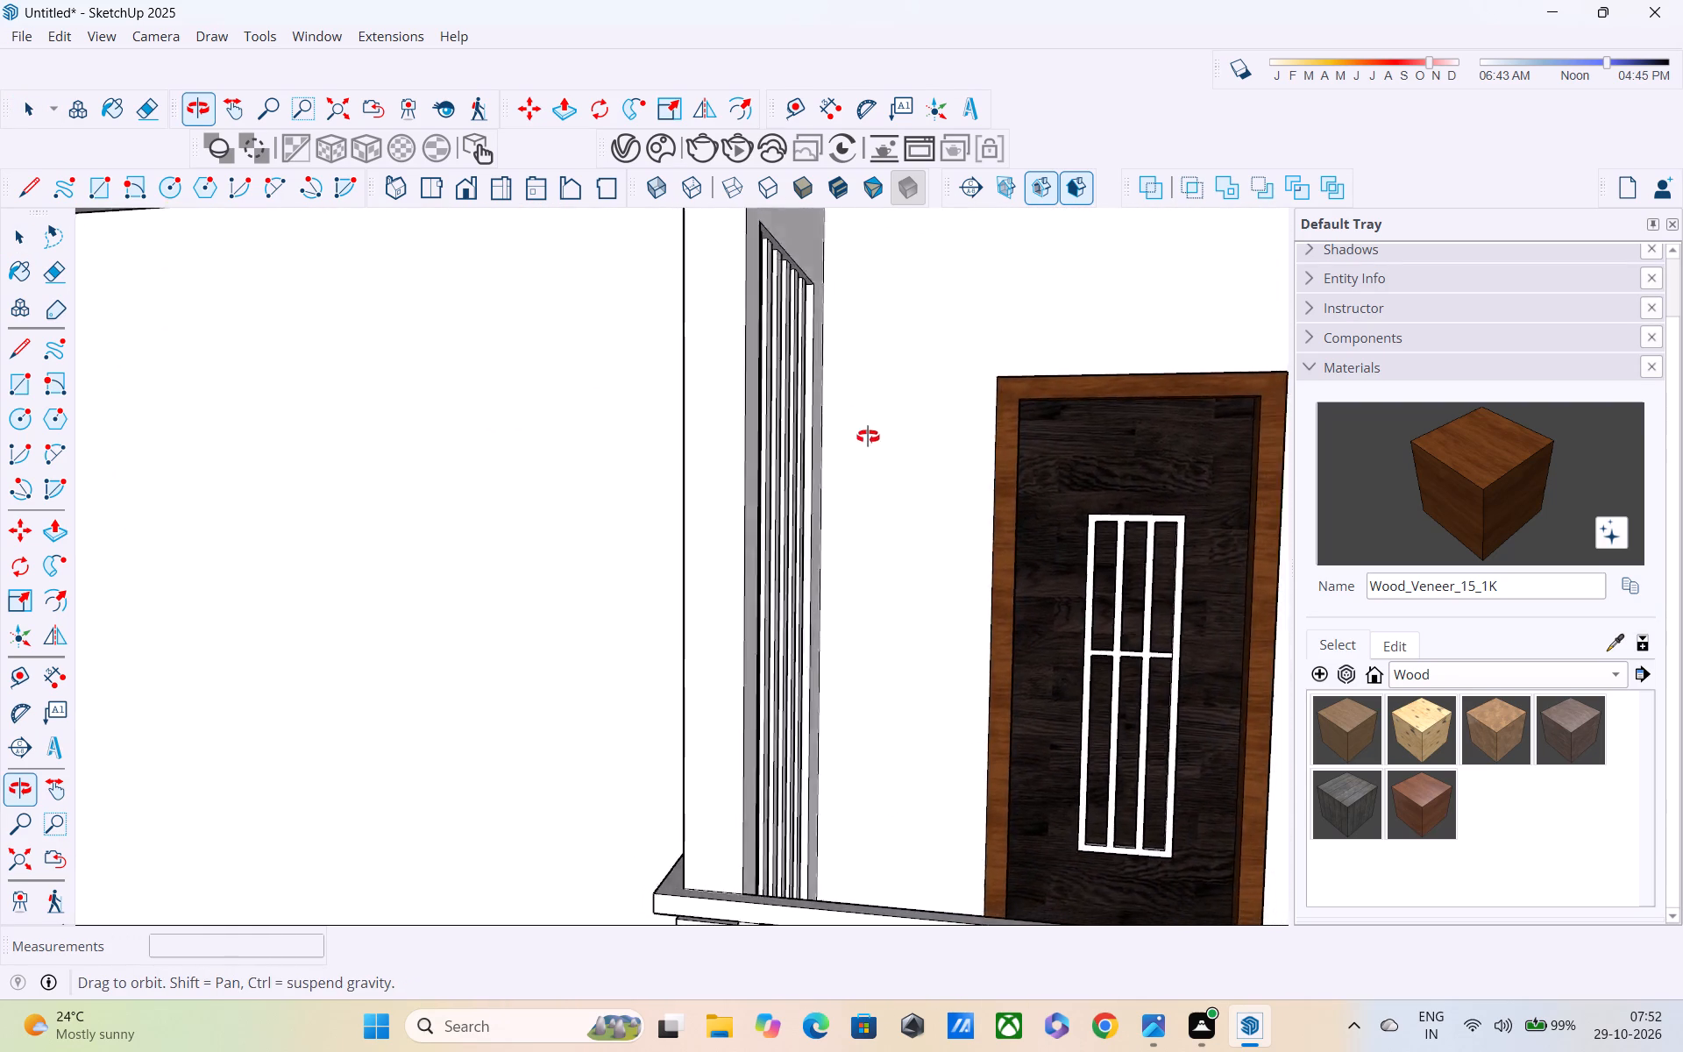
middle_drag(868, 437, 1025, 480)
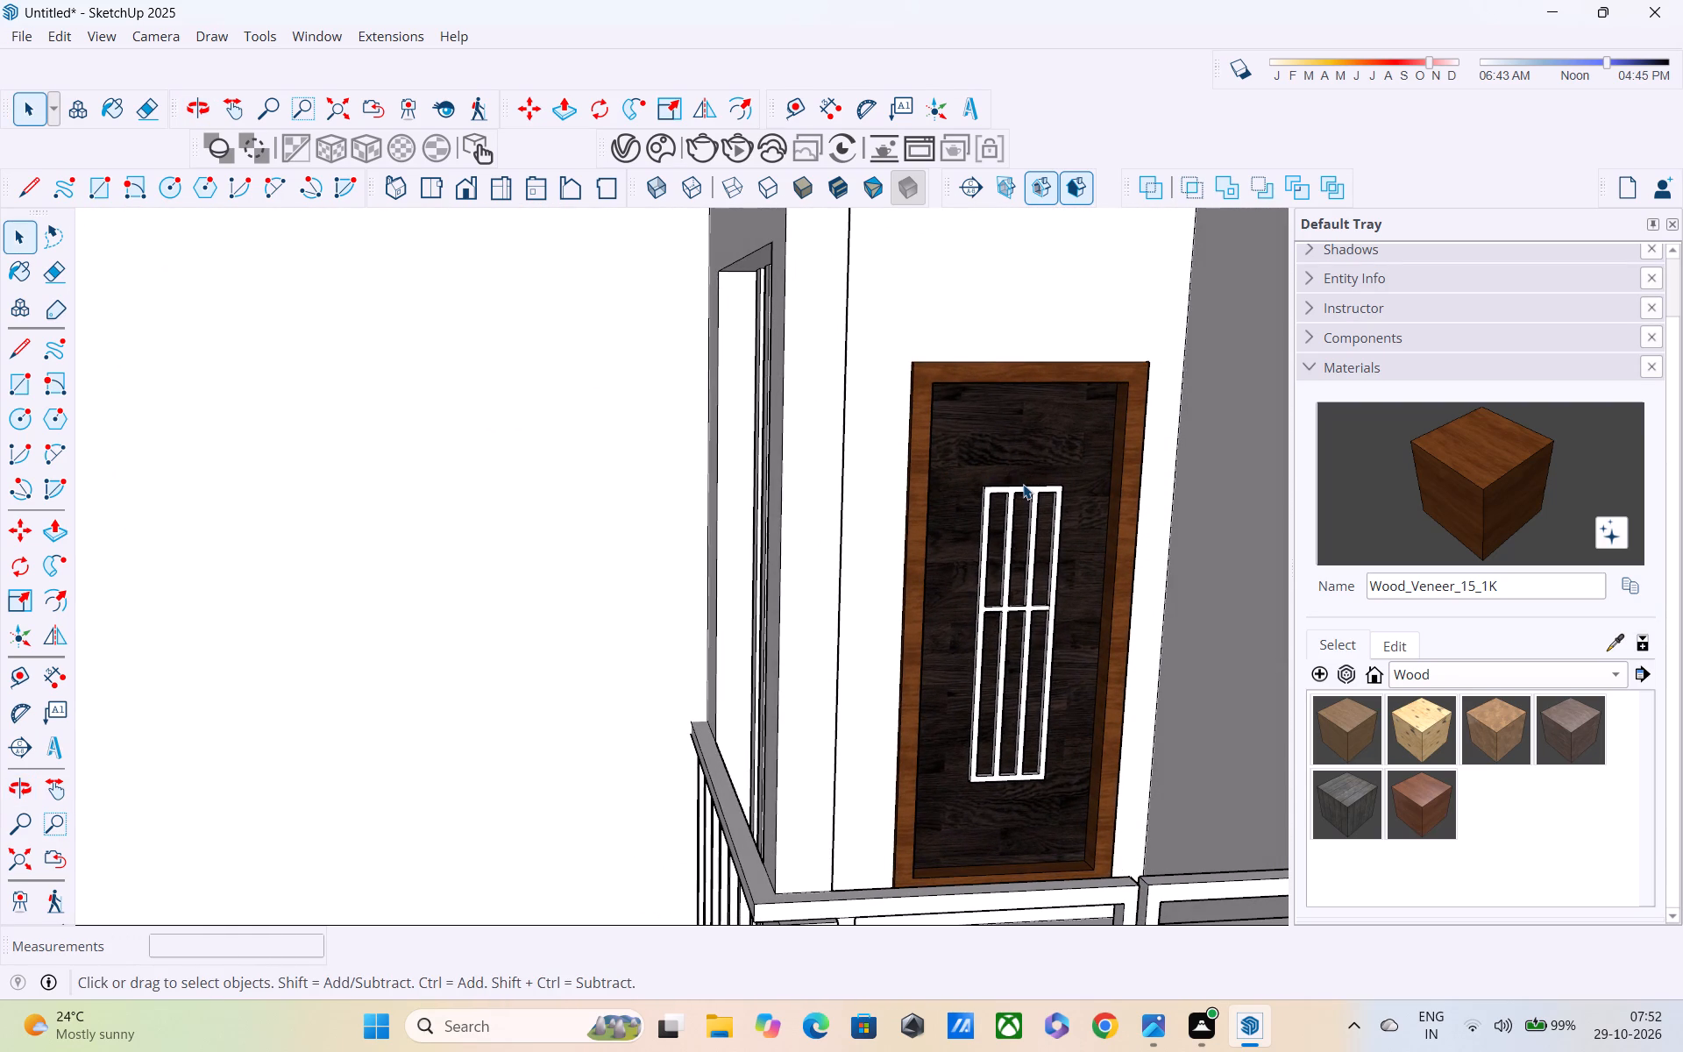
middle_drag(884, 443, 799, 434)
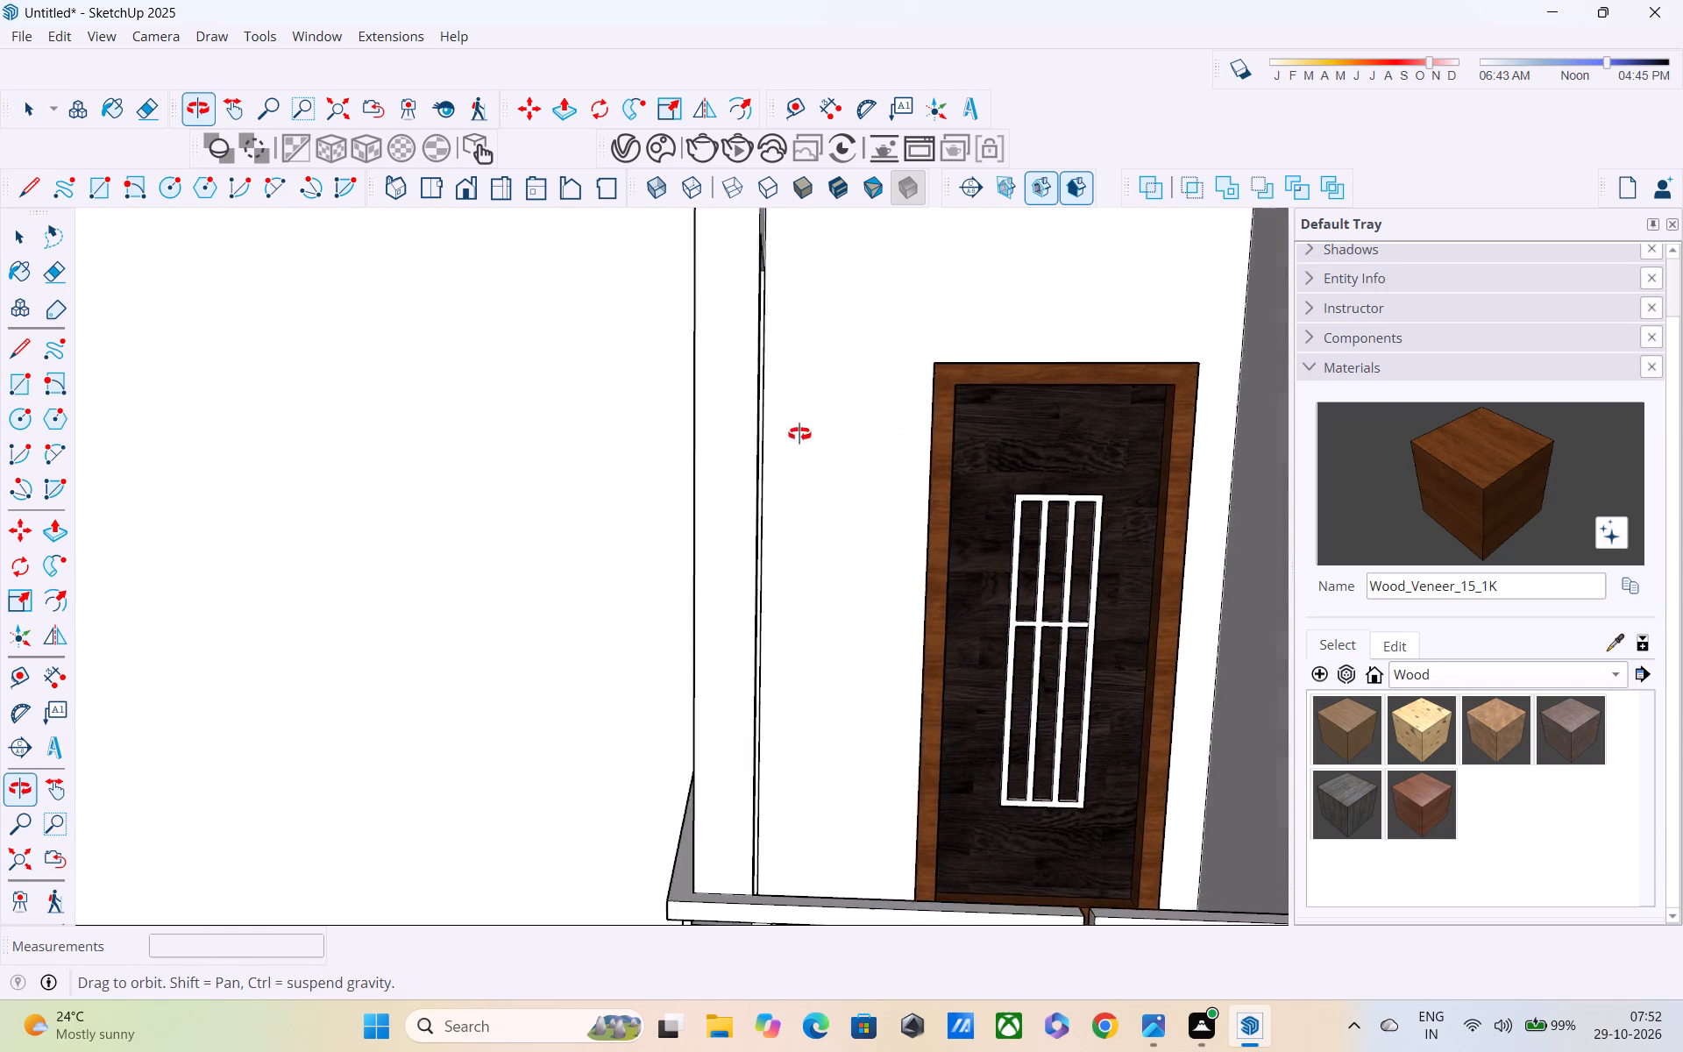
middle_drag(799, 434, 720, 424)
scroll(720, 424, up, 1)
Draw a horizontal band rectangle about 5 1/4" by 3' 4" across the vertical bars, spanning the porch side opening between its jambs.
key(r)
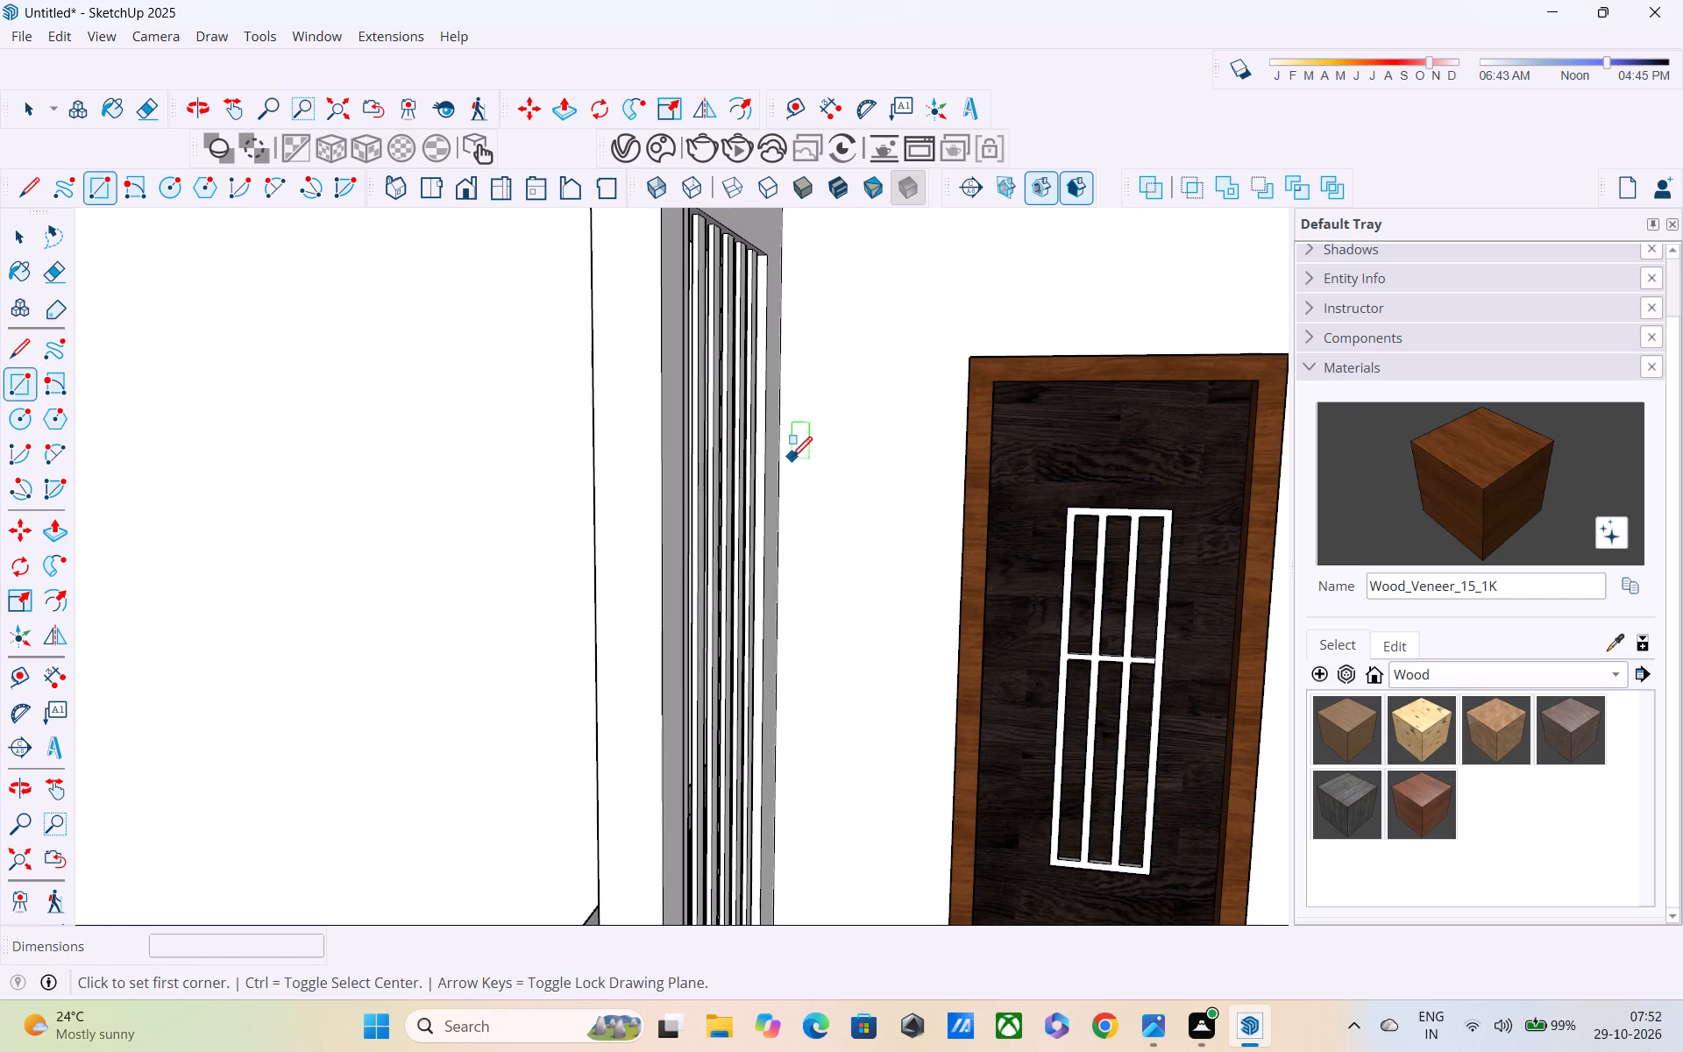
middle_drag(792, 460, 807, 328)
middle_drag(808, 316, 821, 317)
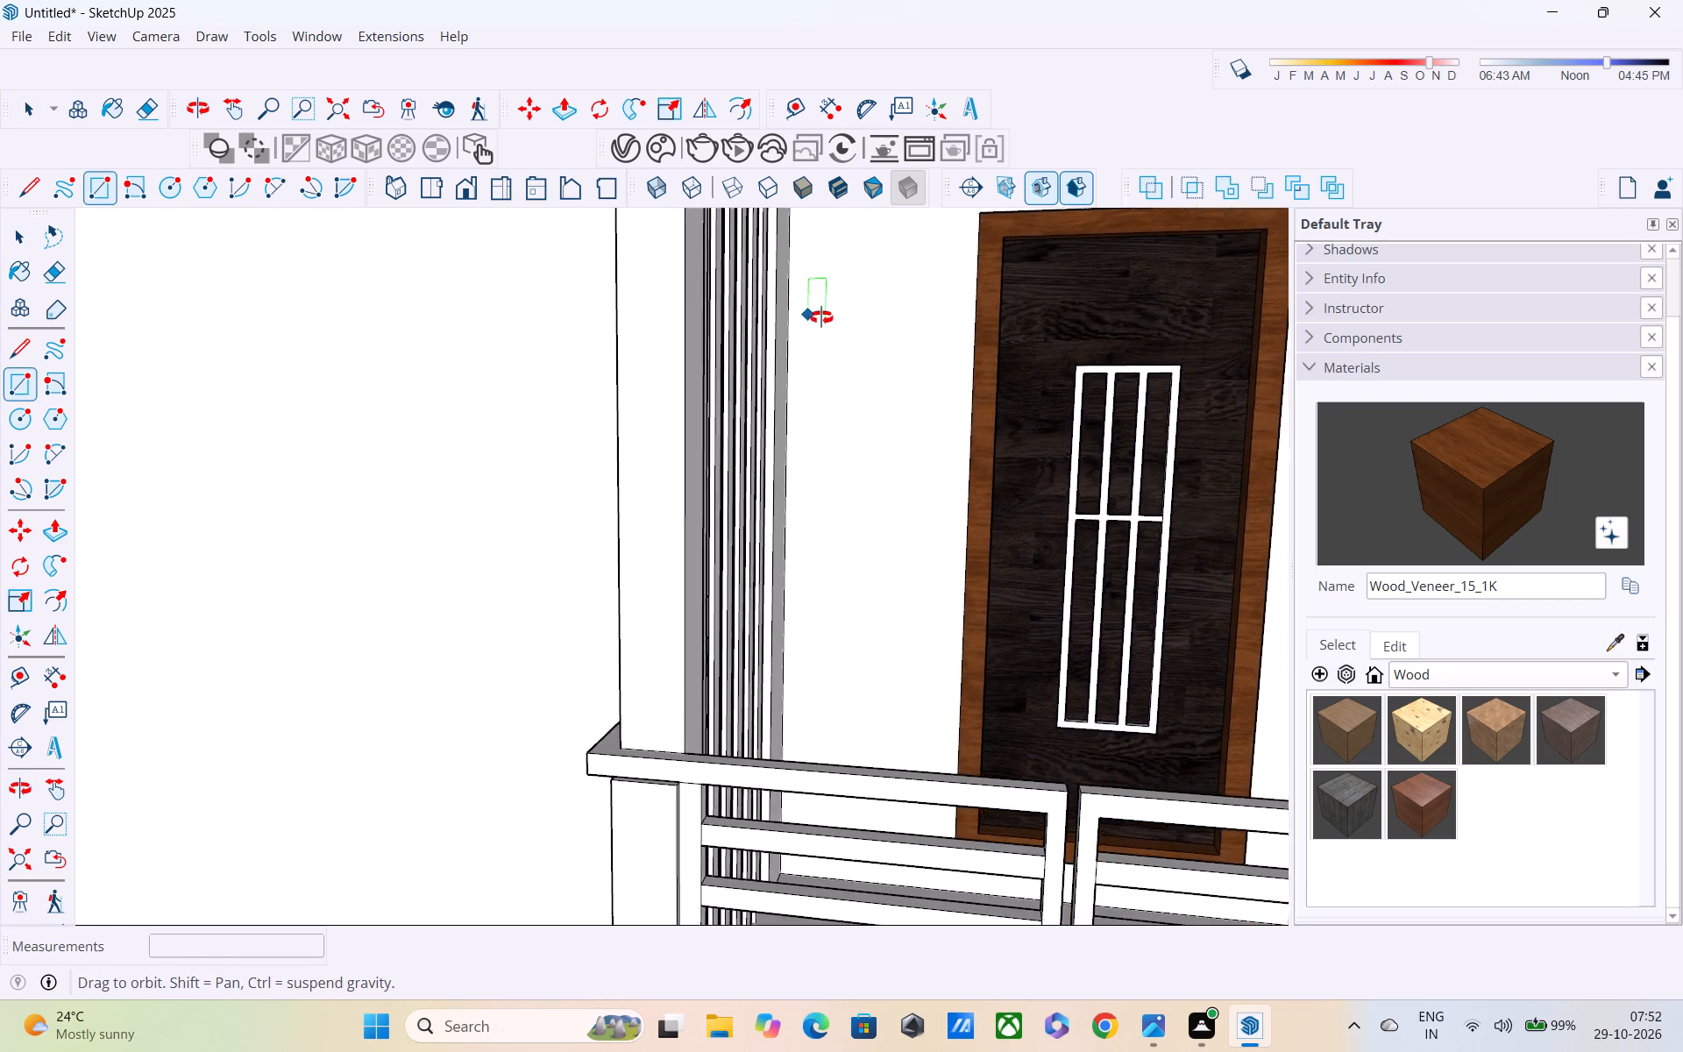
middle_drag(821, 317, 1029, 433)
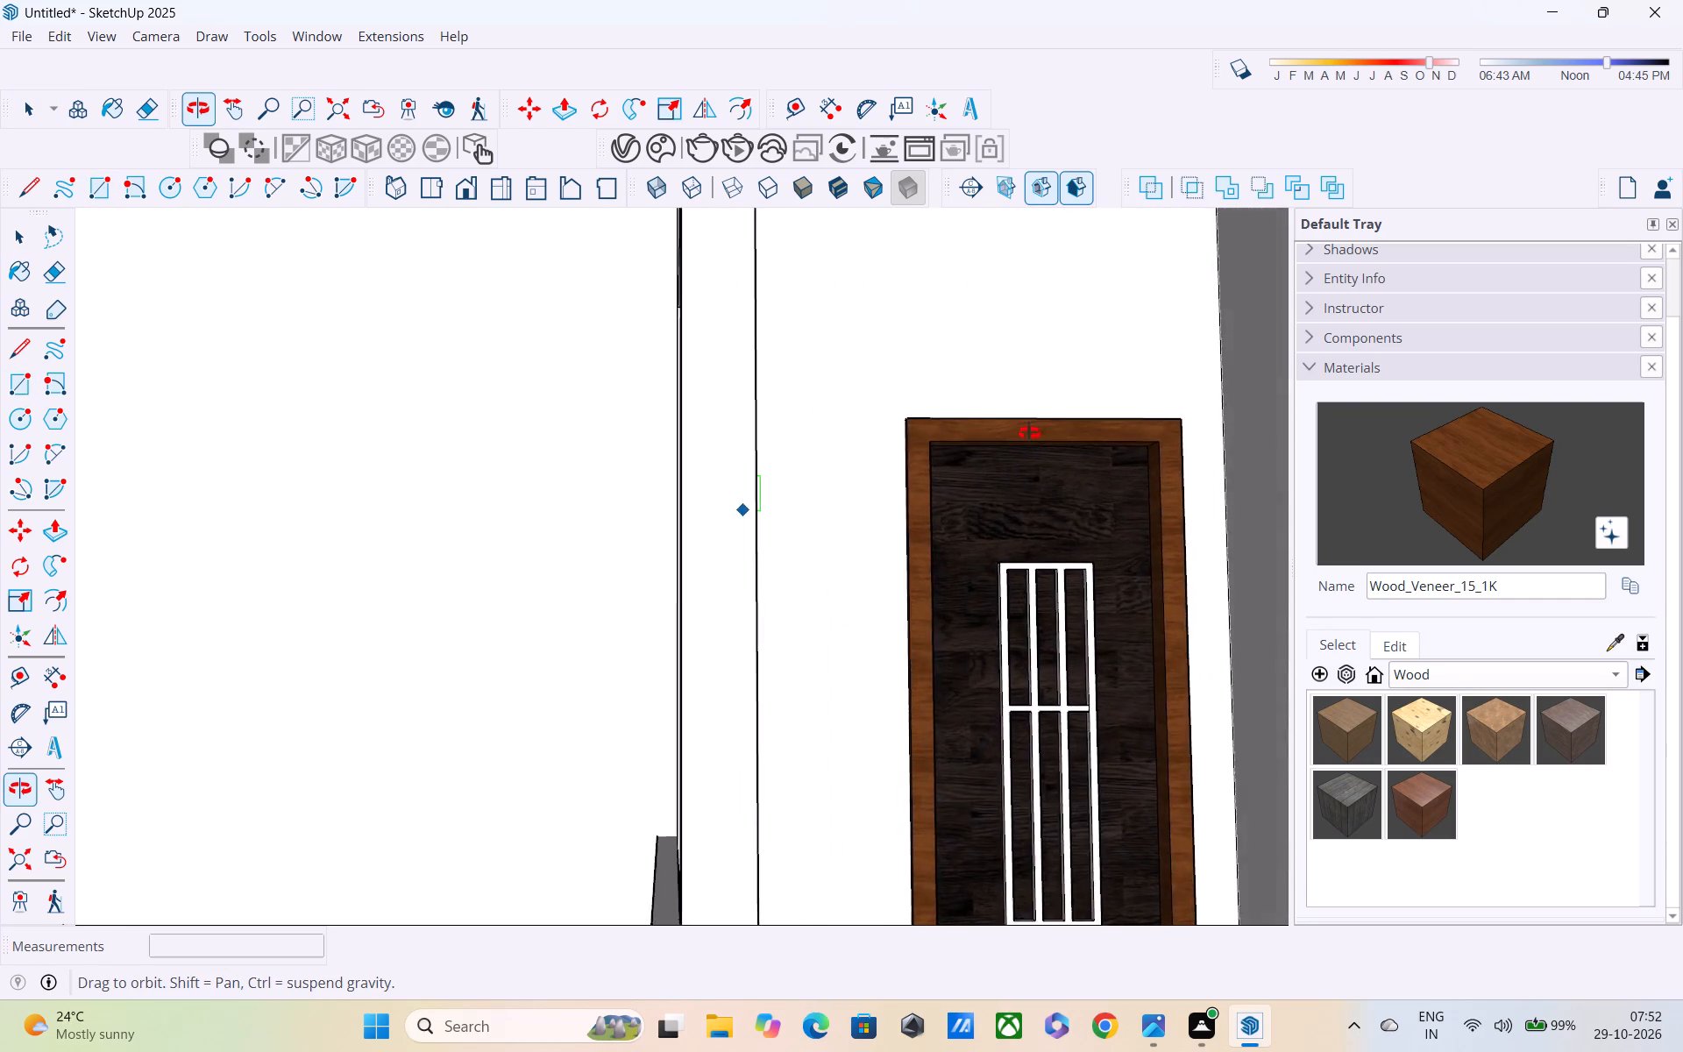
middle_drag(1029, 433, 719, 371)
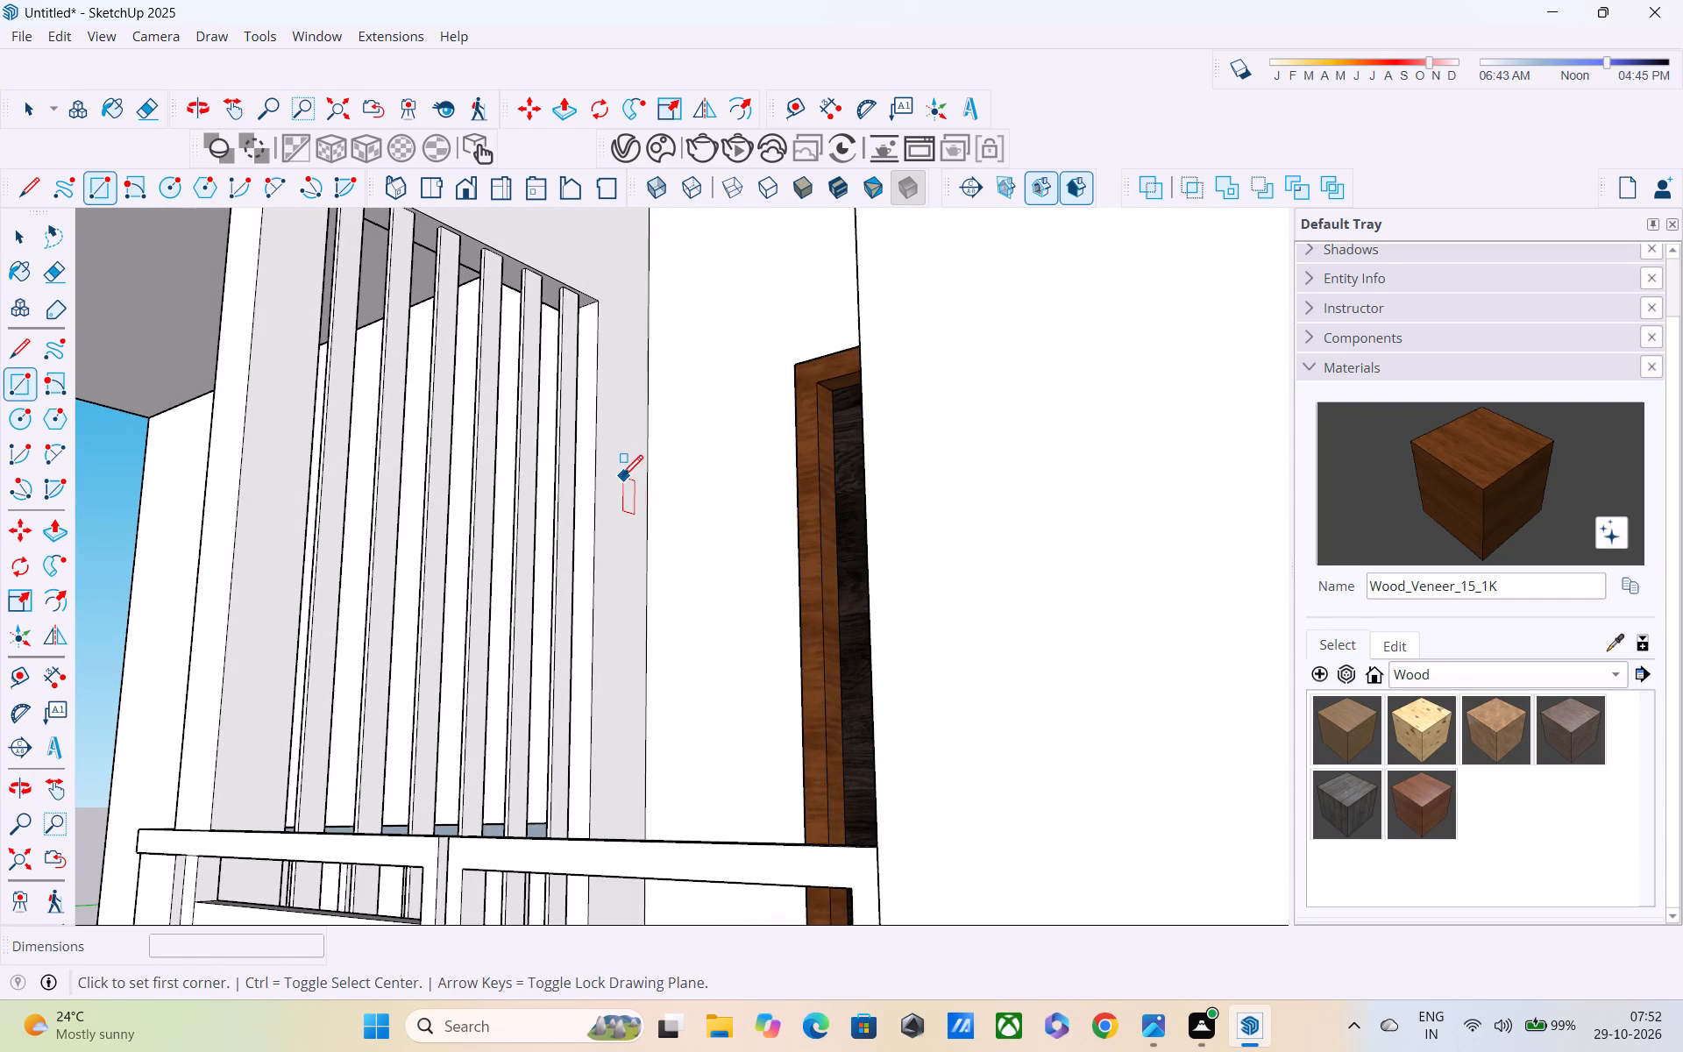
click(590, 501)
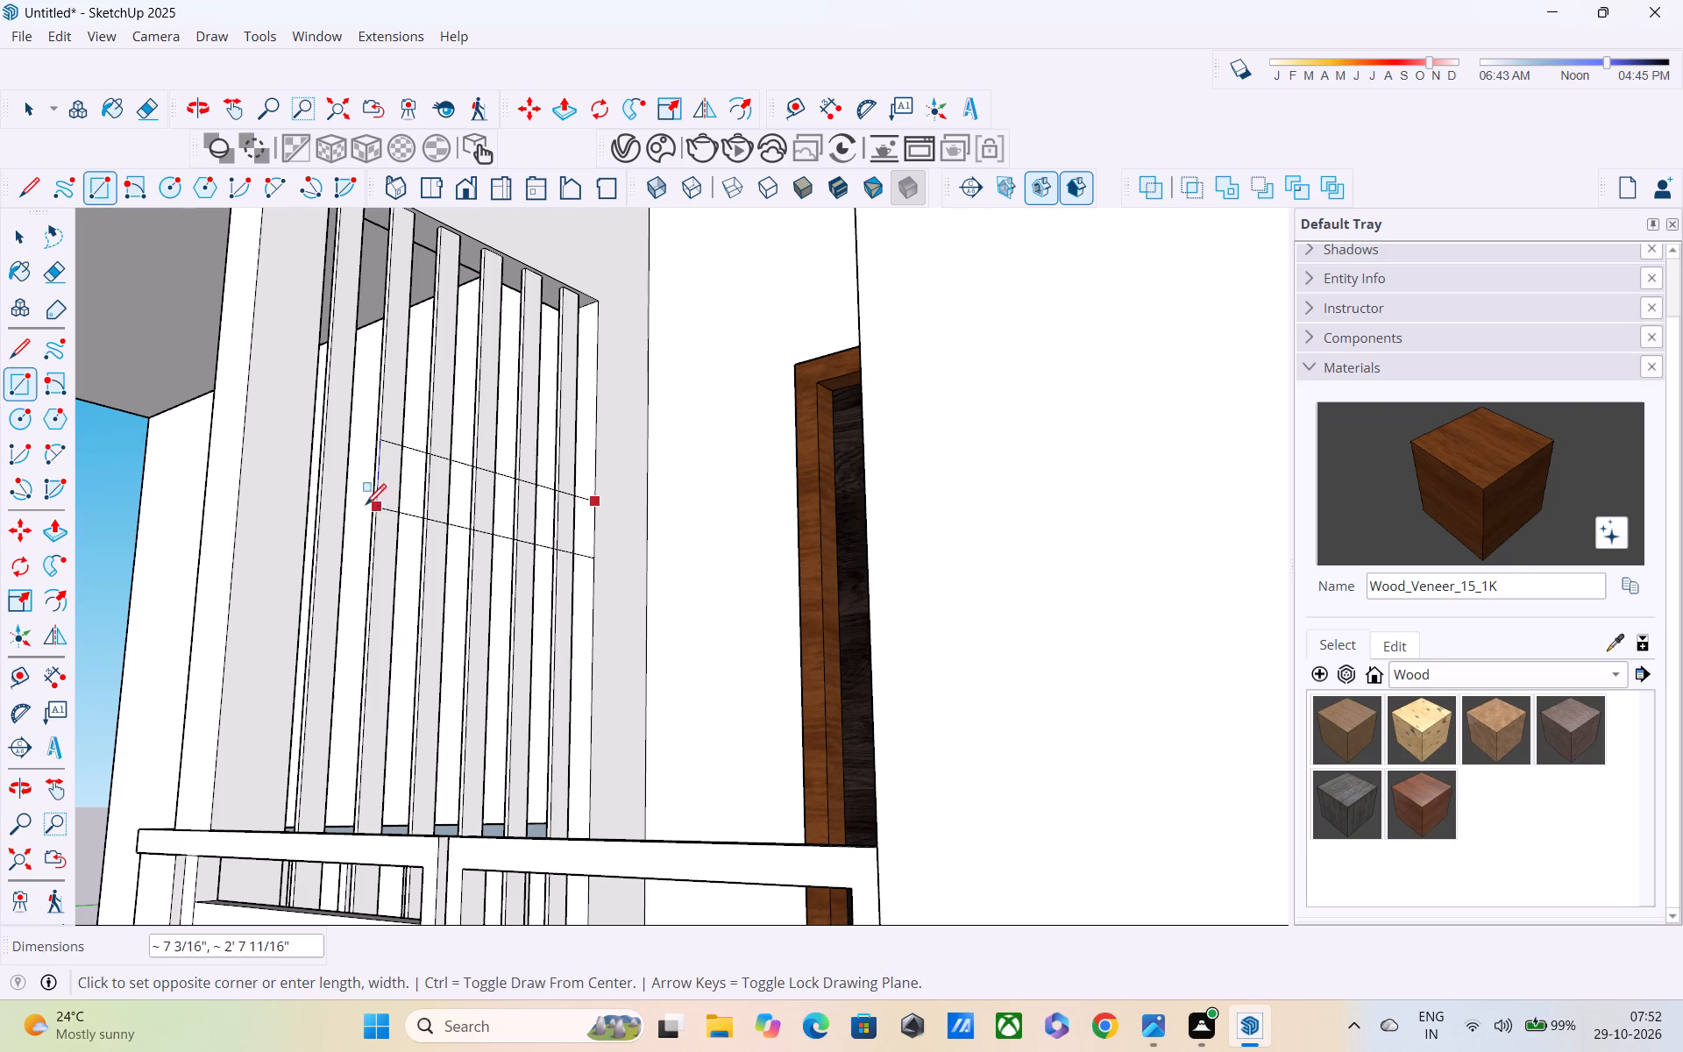
click(303, 469)
Delete the large face filling the porch's side opening above the horizontal band.
middle_drag(316, 475, 1159, 582)
key(space)
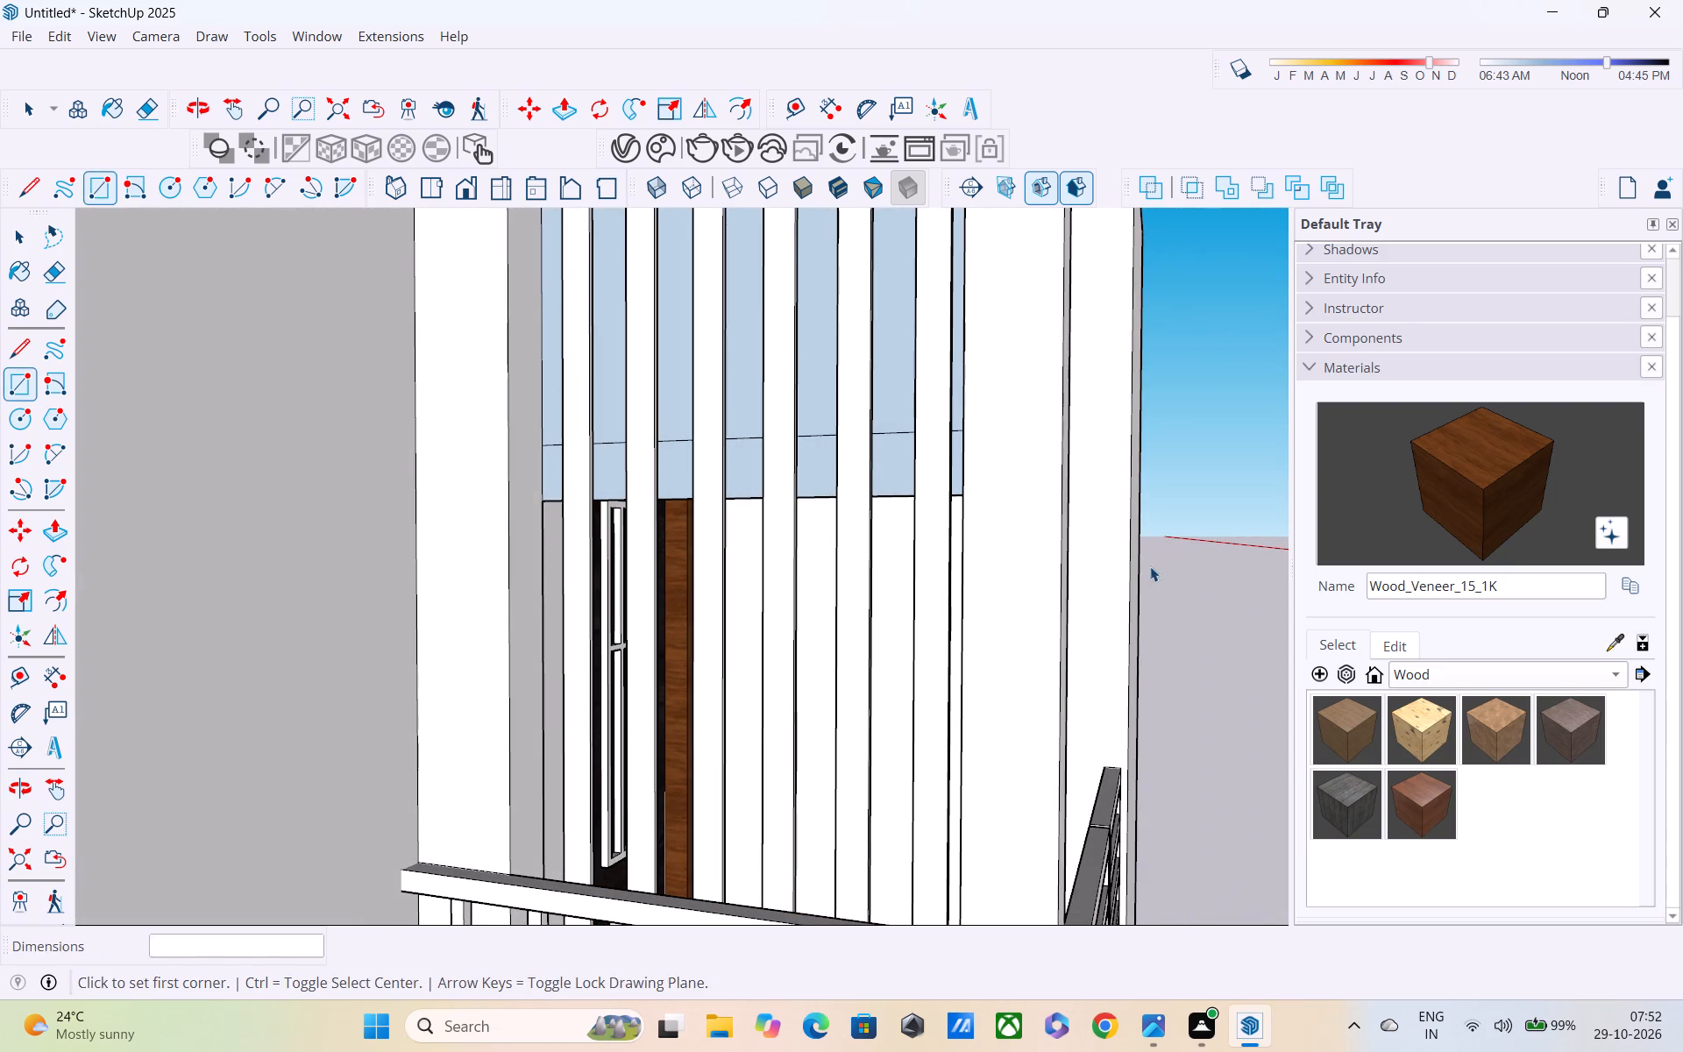
click(827, 338)
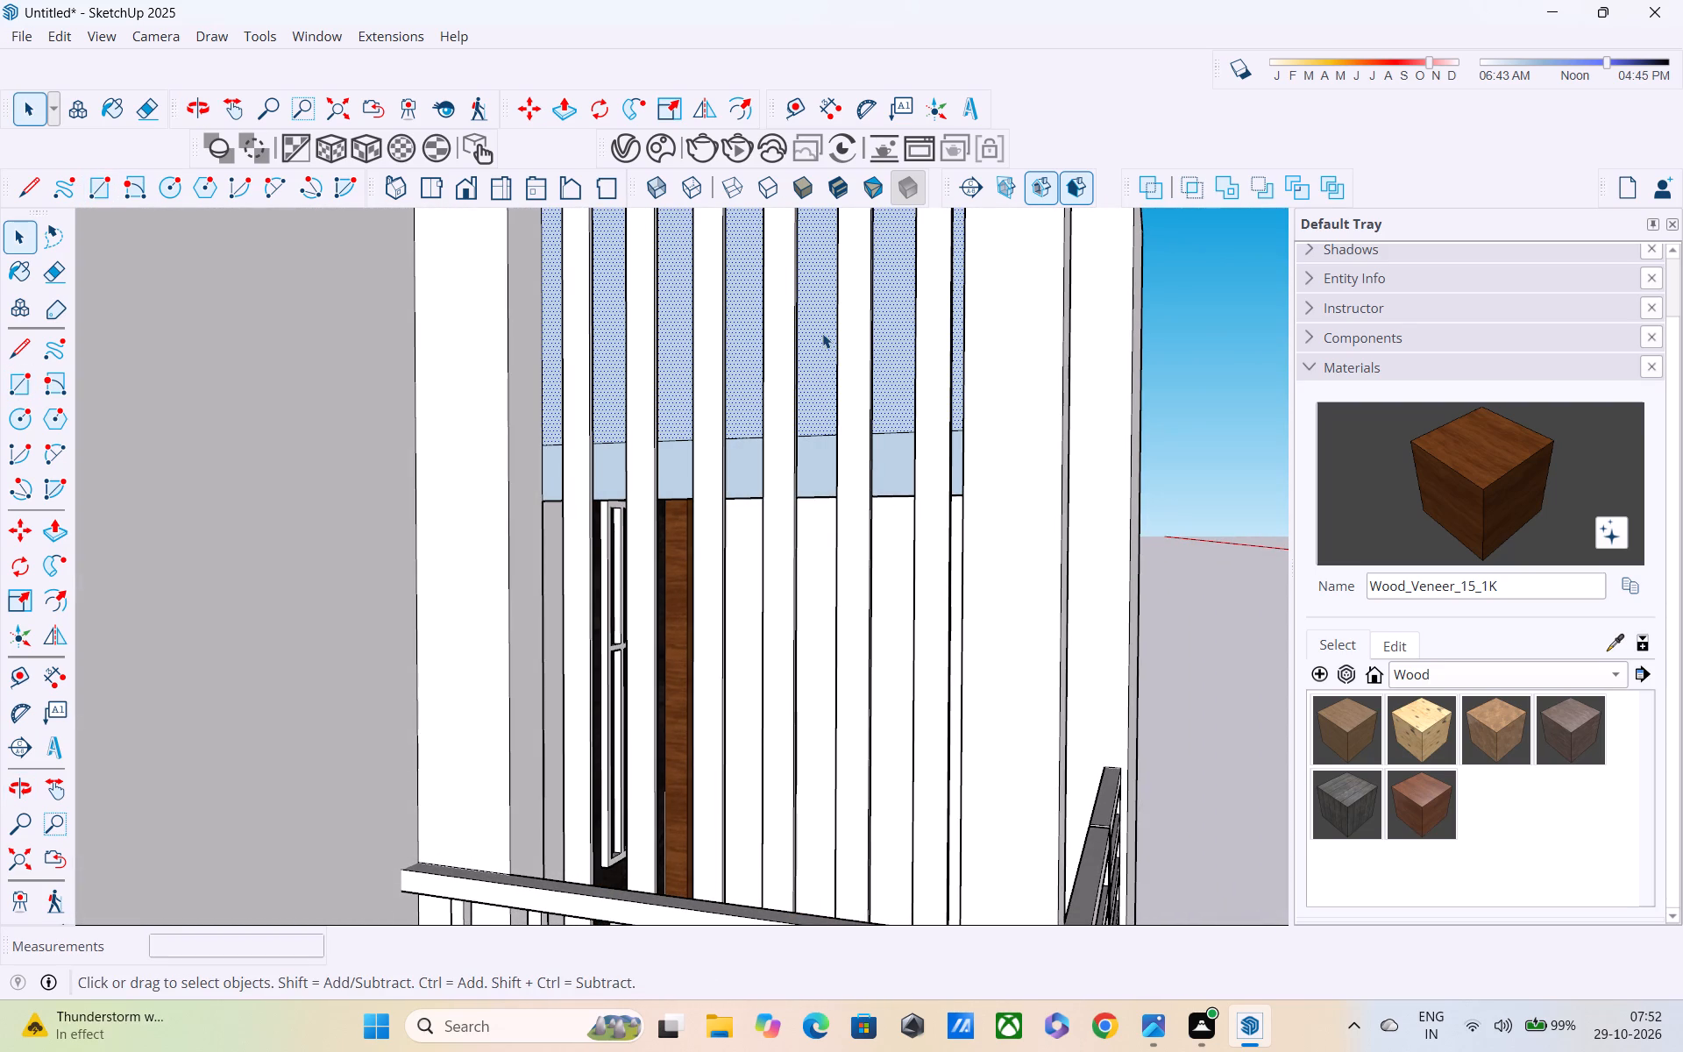
key(Delete)
Reverse the face of the horizontal band across the vertical bars.
click(815, 475)
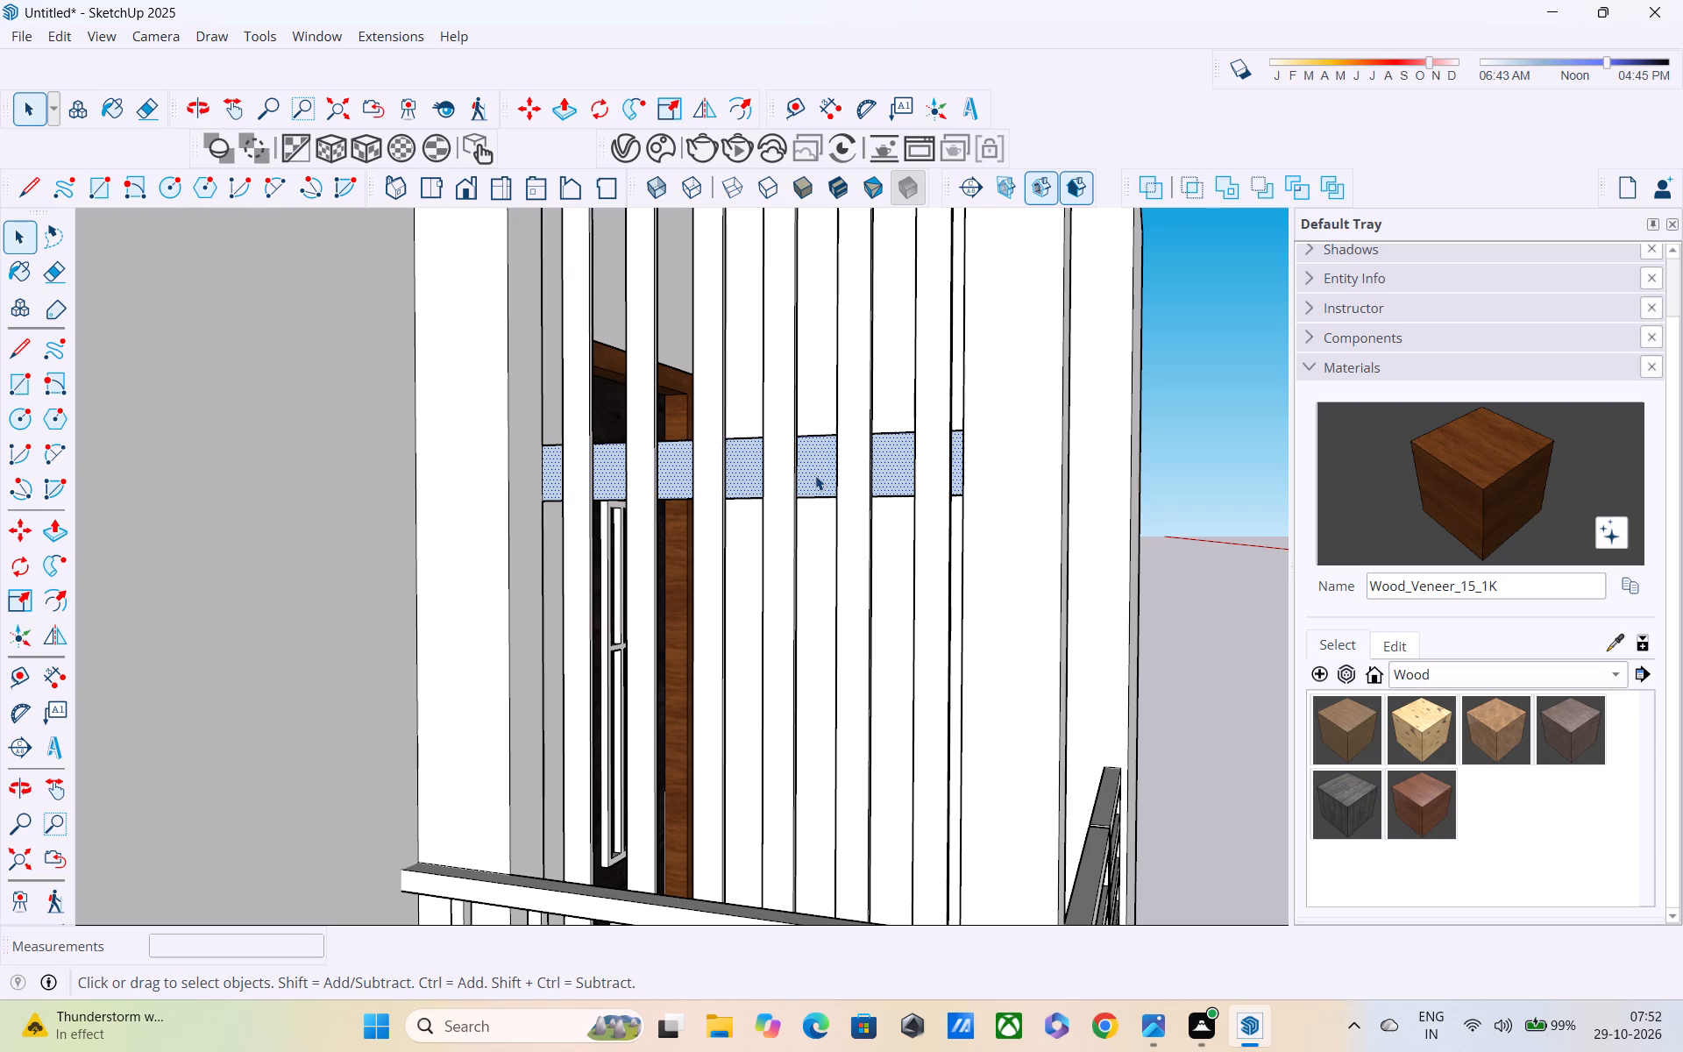
right_click(815, 476)
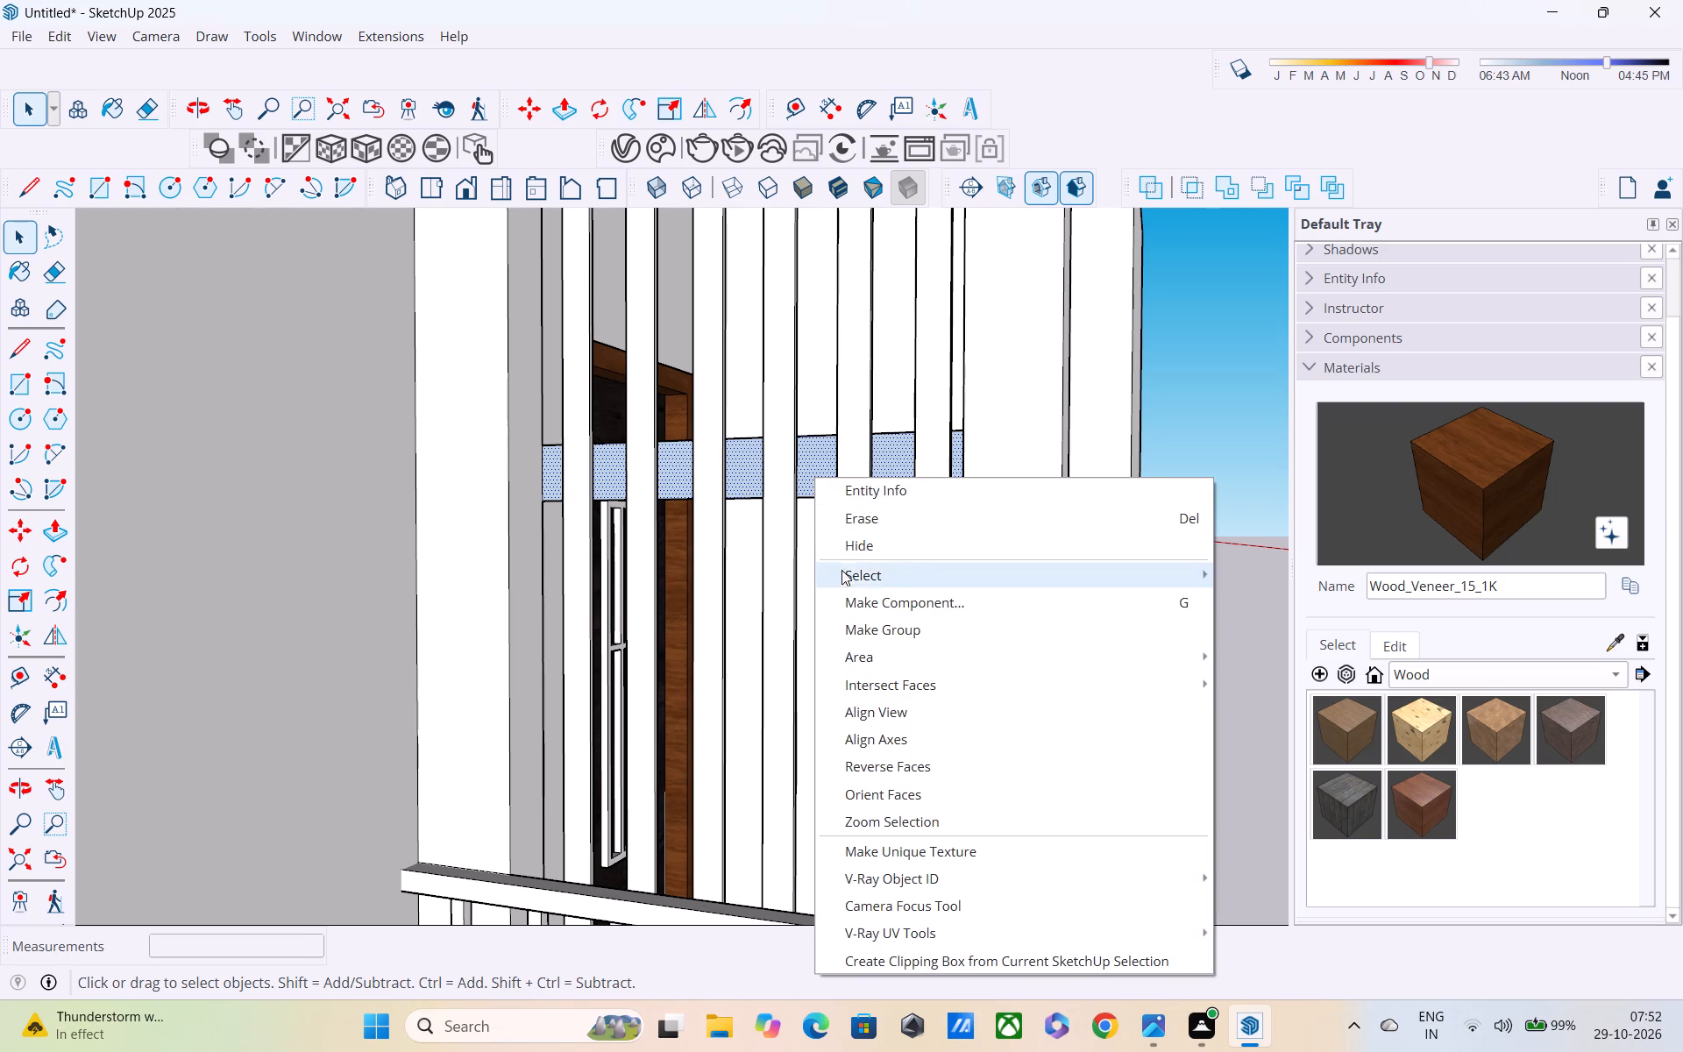
click(877, 767)
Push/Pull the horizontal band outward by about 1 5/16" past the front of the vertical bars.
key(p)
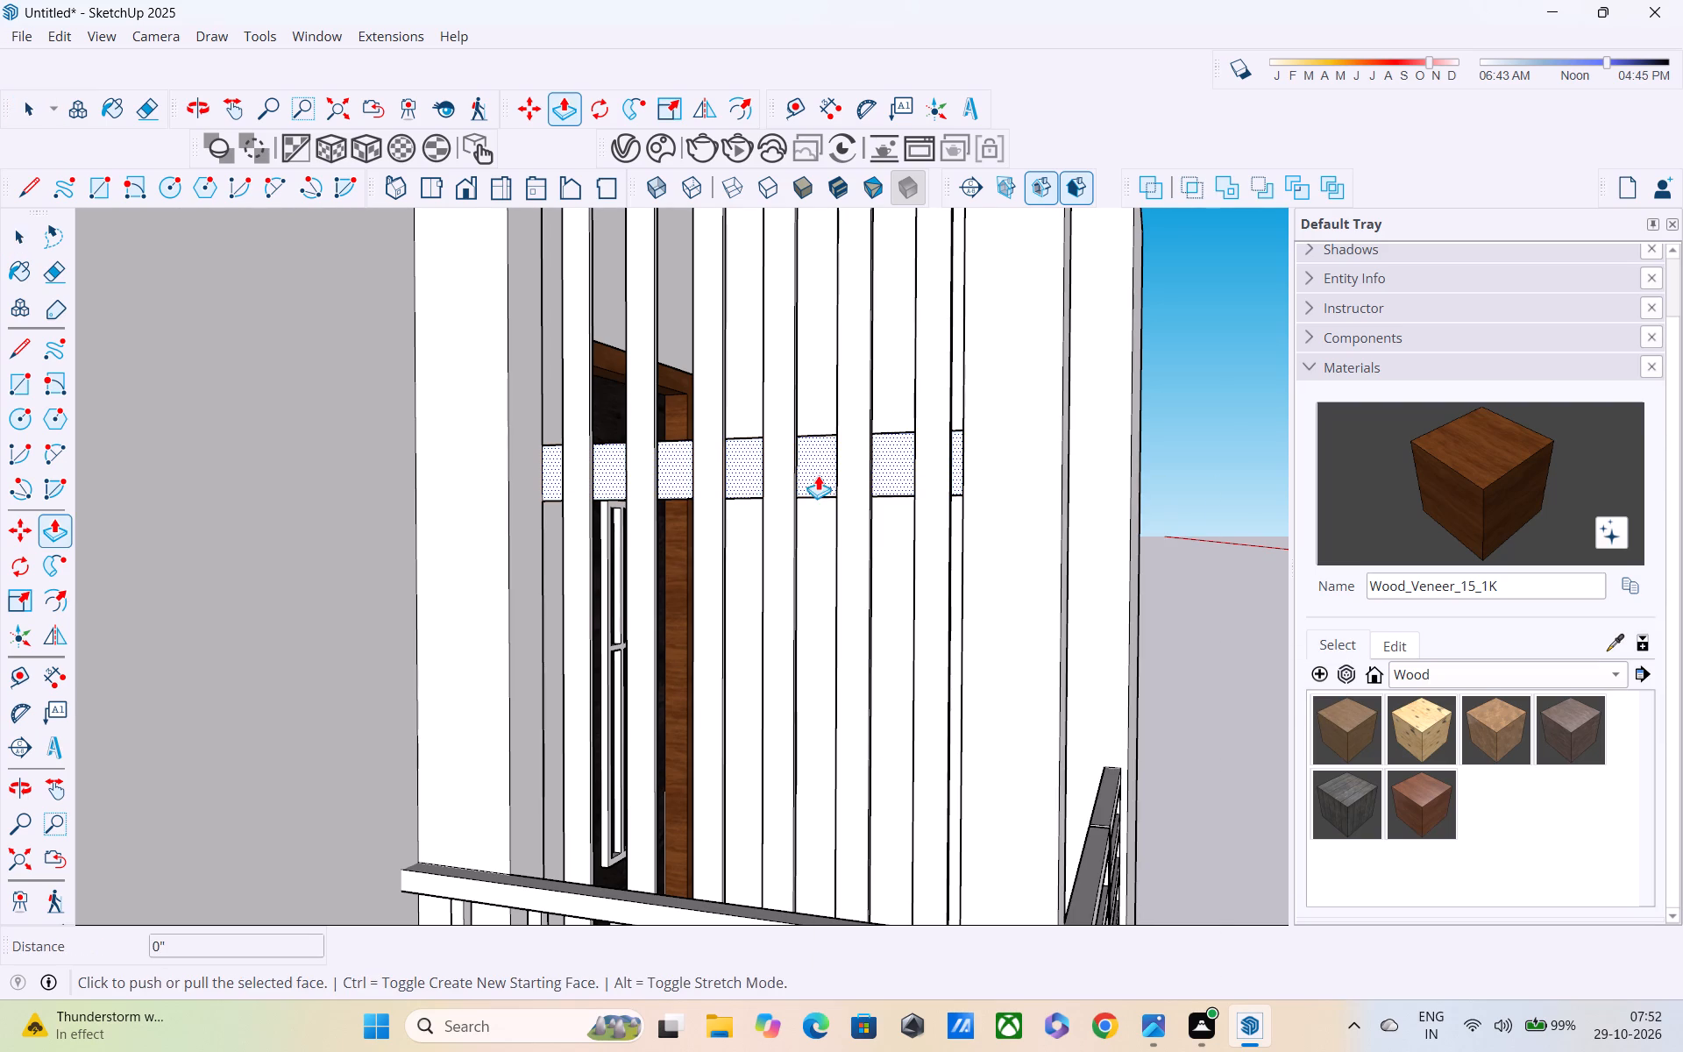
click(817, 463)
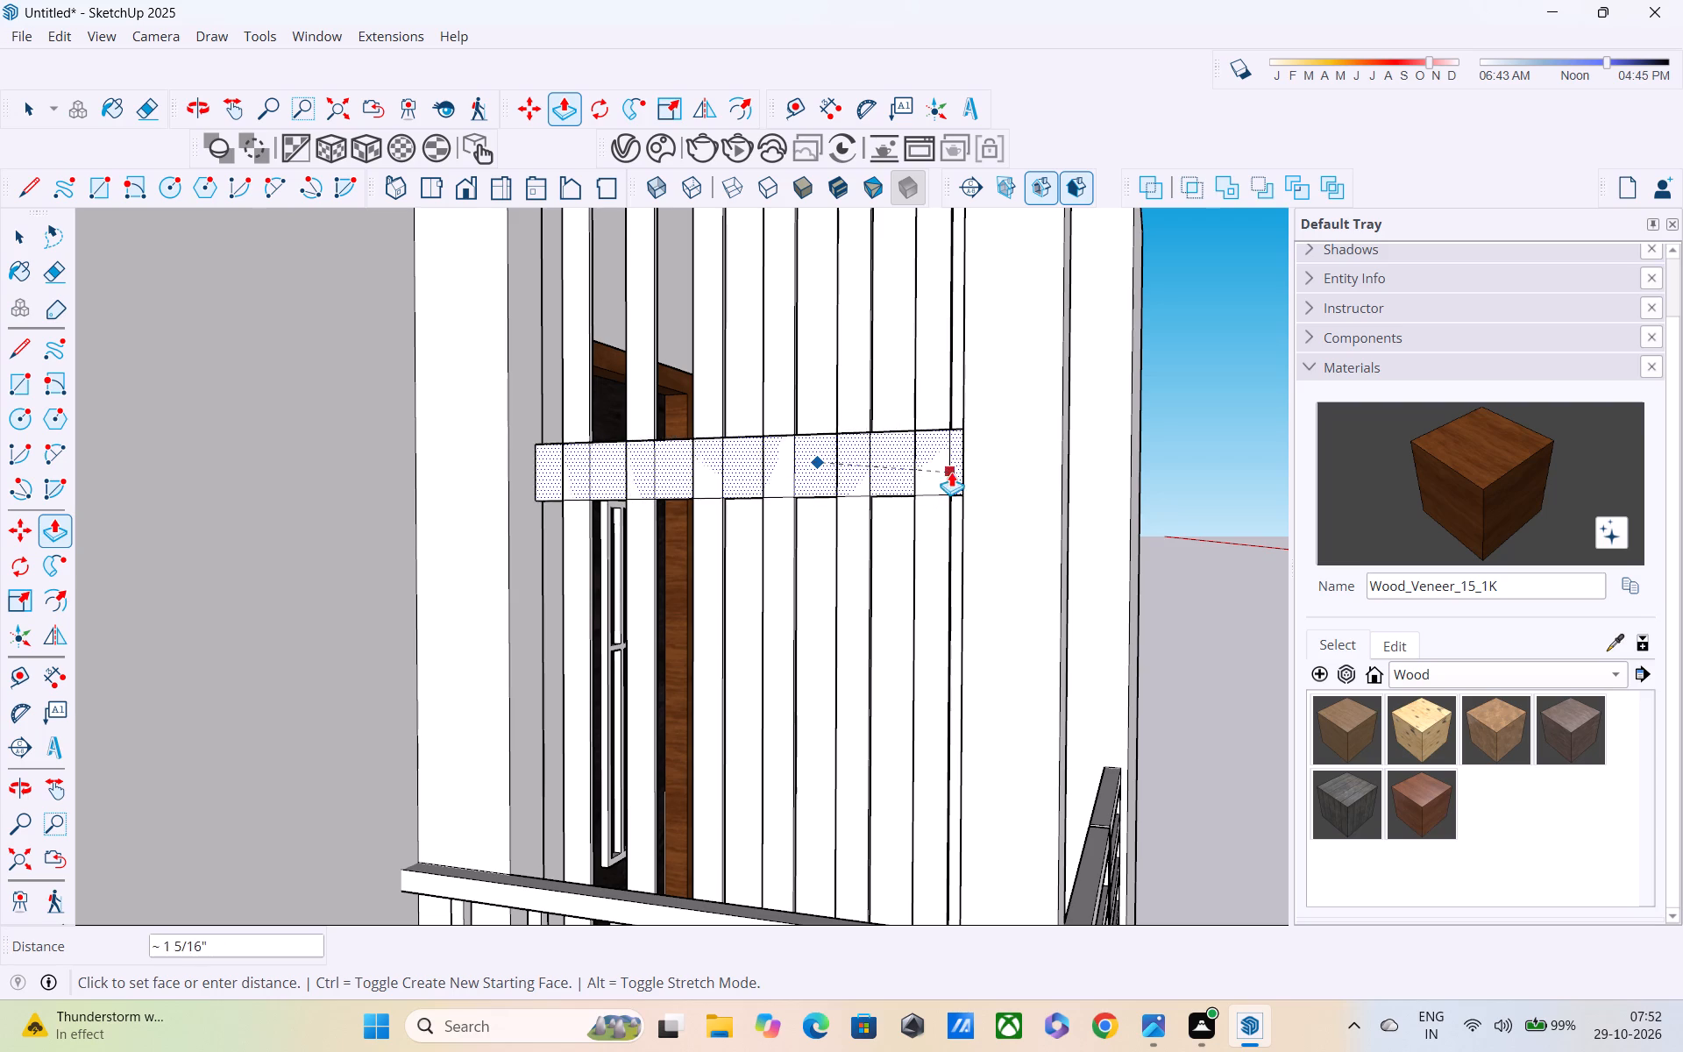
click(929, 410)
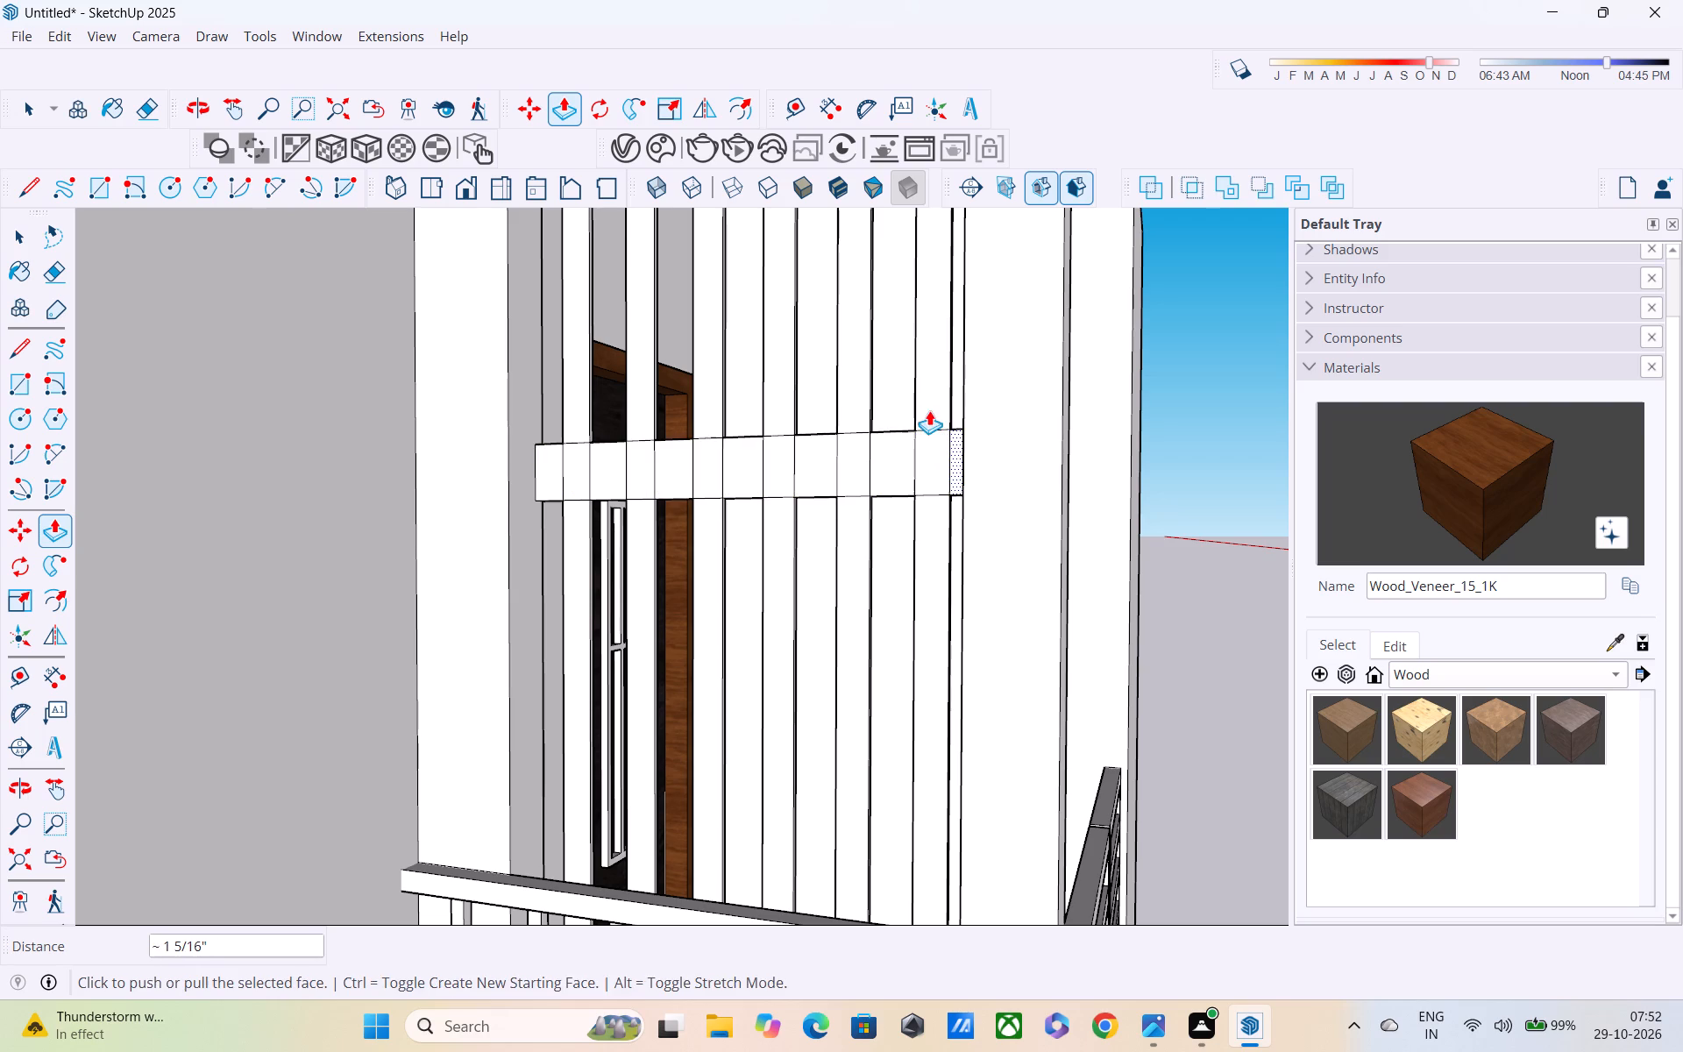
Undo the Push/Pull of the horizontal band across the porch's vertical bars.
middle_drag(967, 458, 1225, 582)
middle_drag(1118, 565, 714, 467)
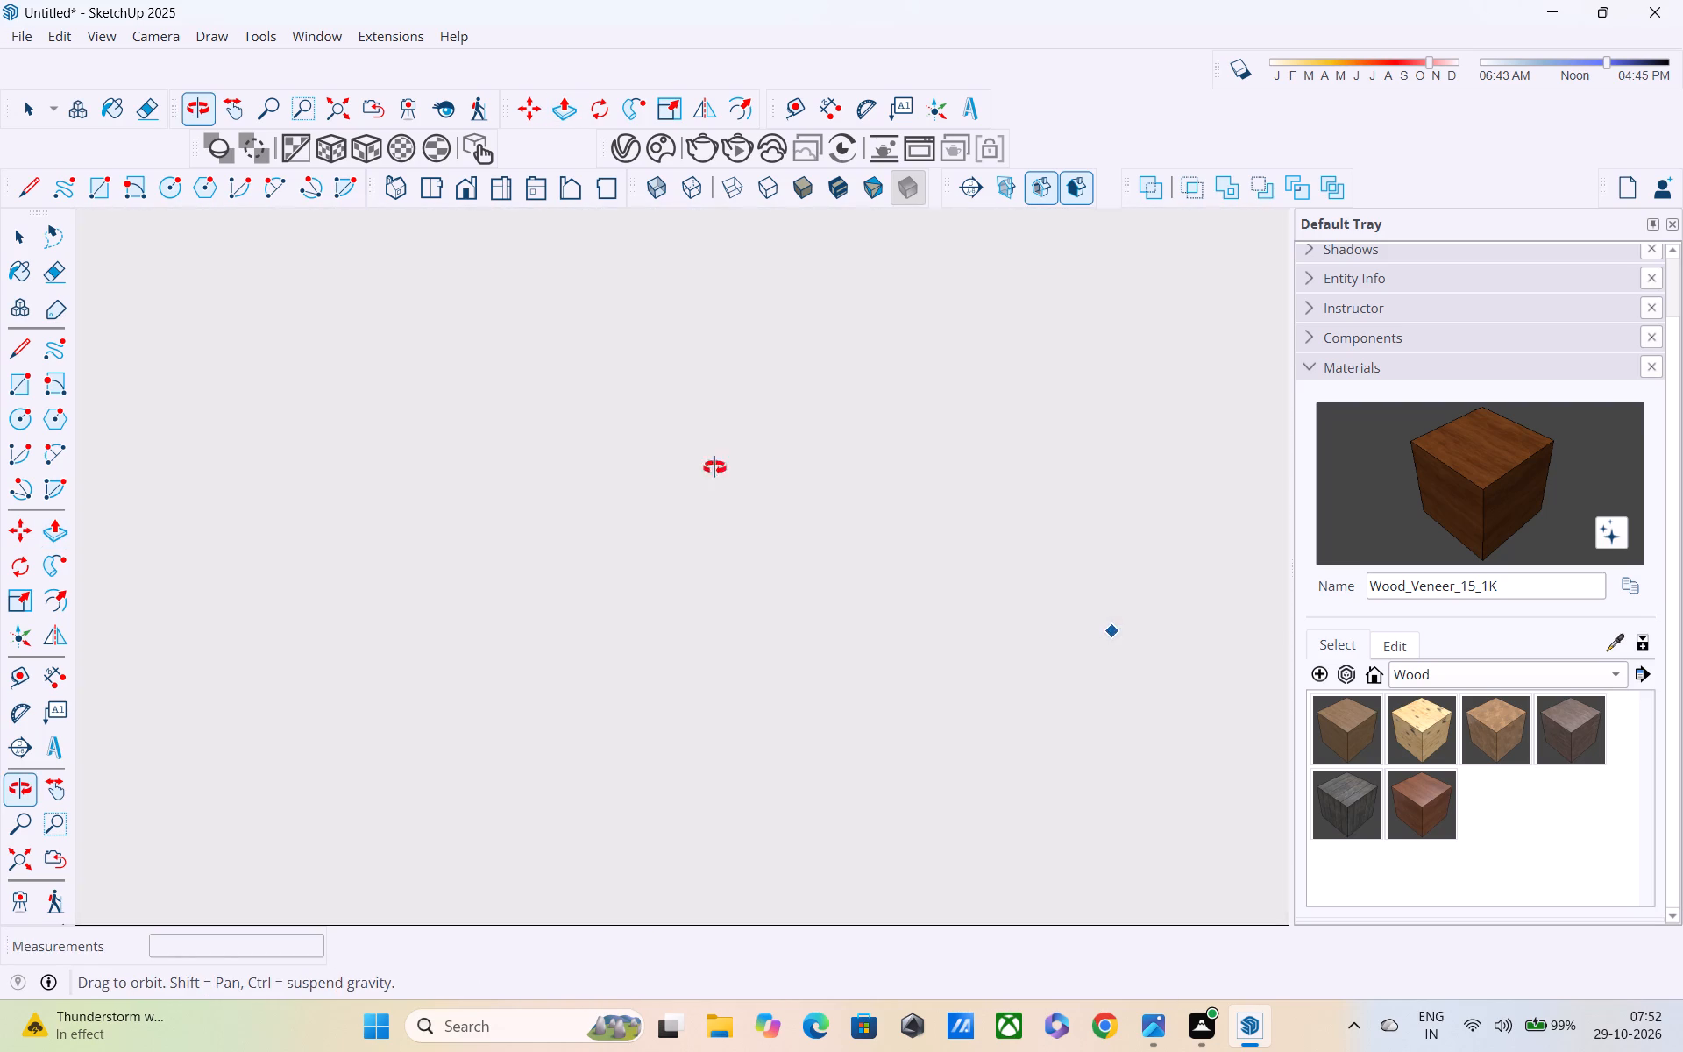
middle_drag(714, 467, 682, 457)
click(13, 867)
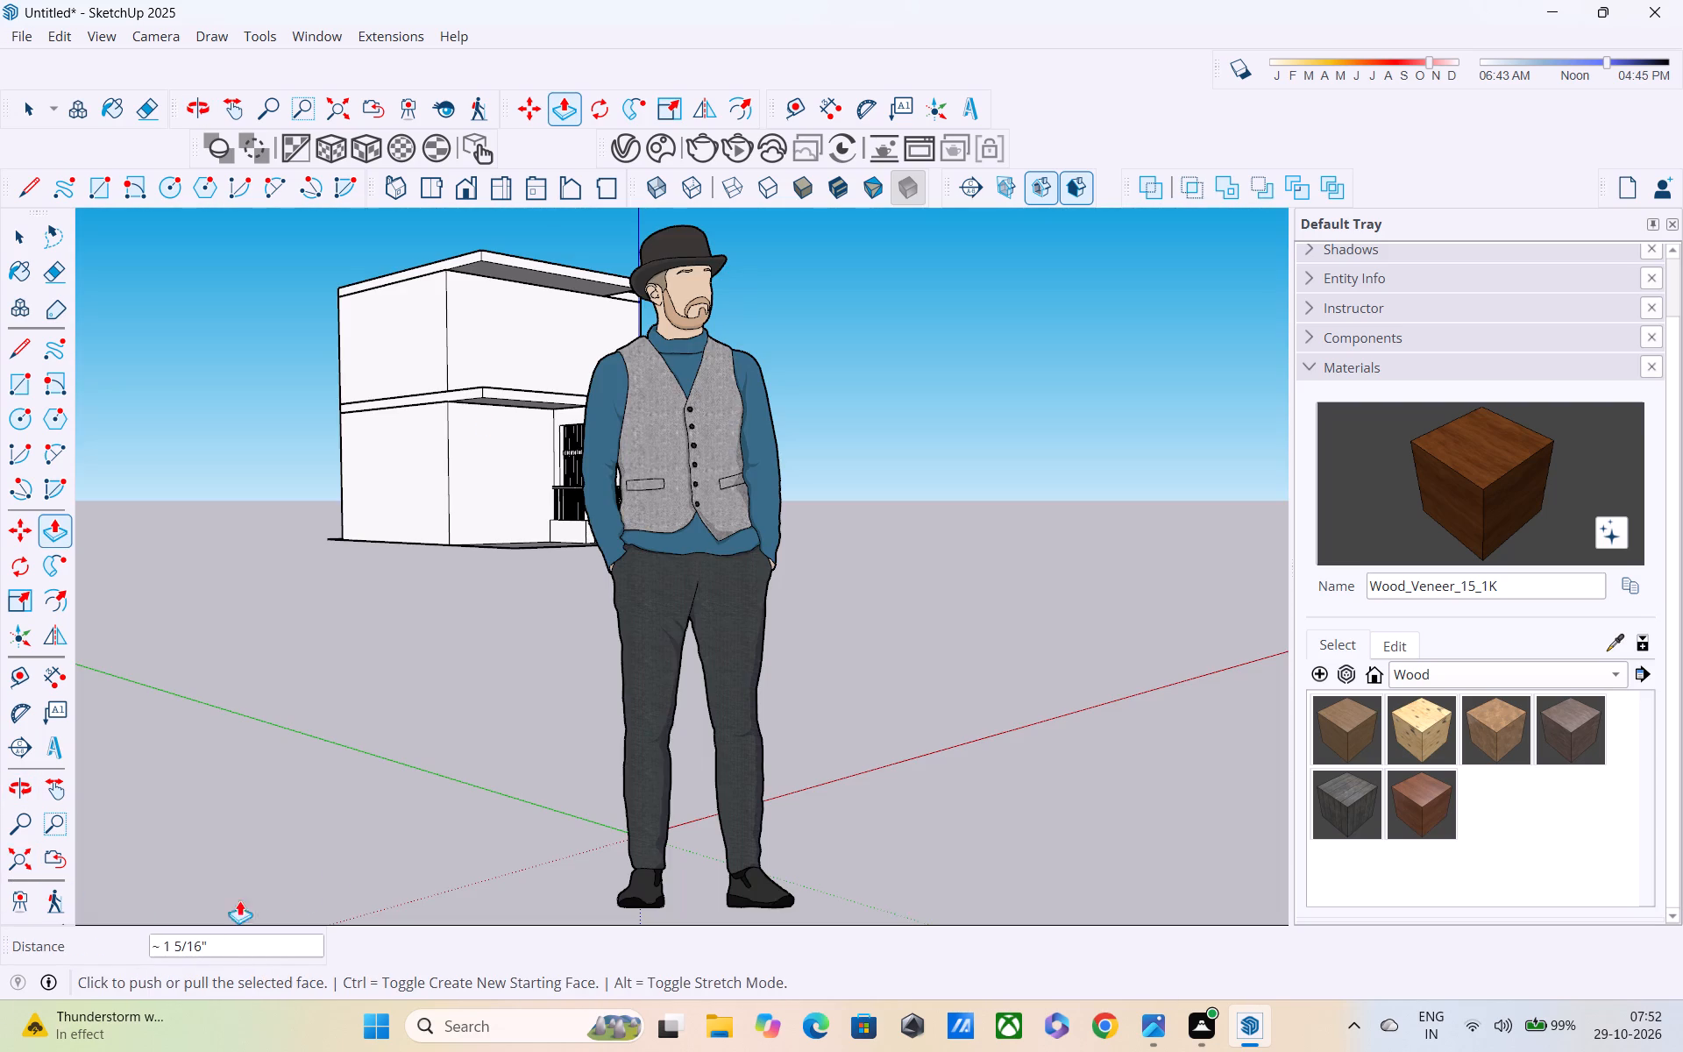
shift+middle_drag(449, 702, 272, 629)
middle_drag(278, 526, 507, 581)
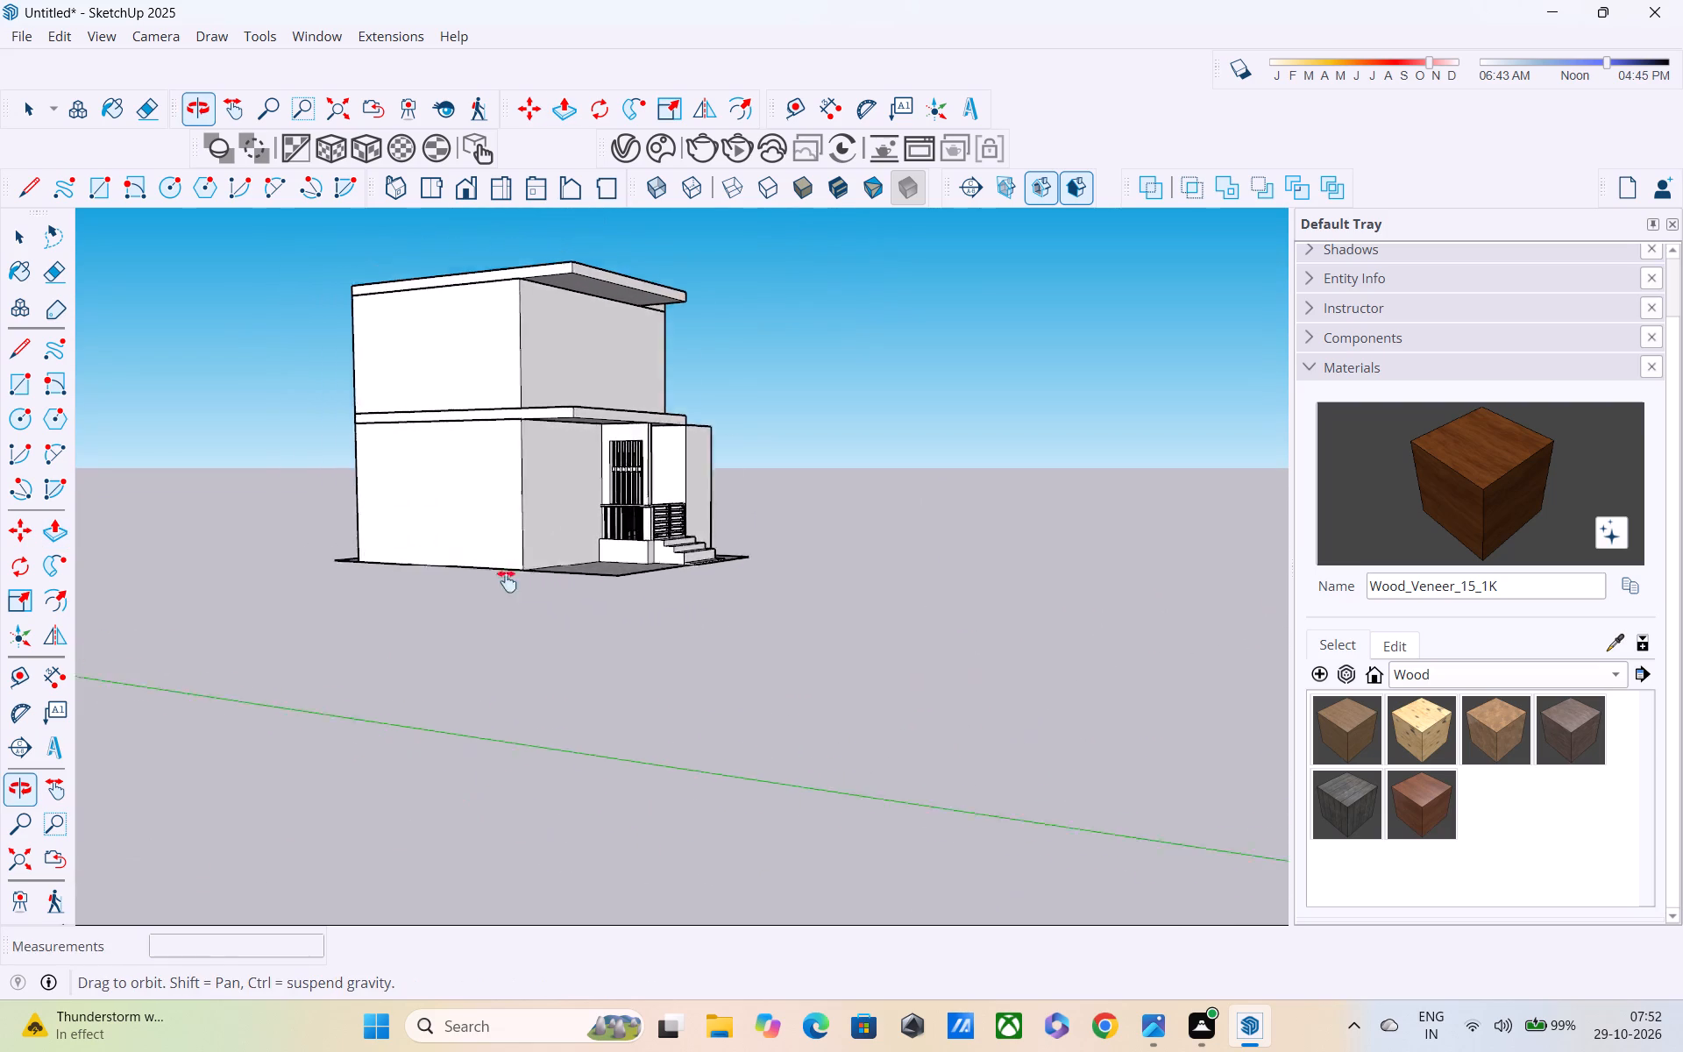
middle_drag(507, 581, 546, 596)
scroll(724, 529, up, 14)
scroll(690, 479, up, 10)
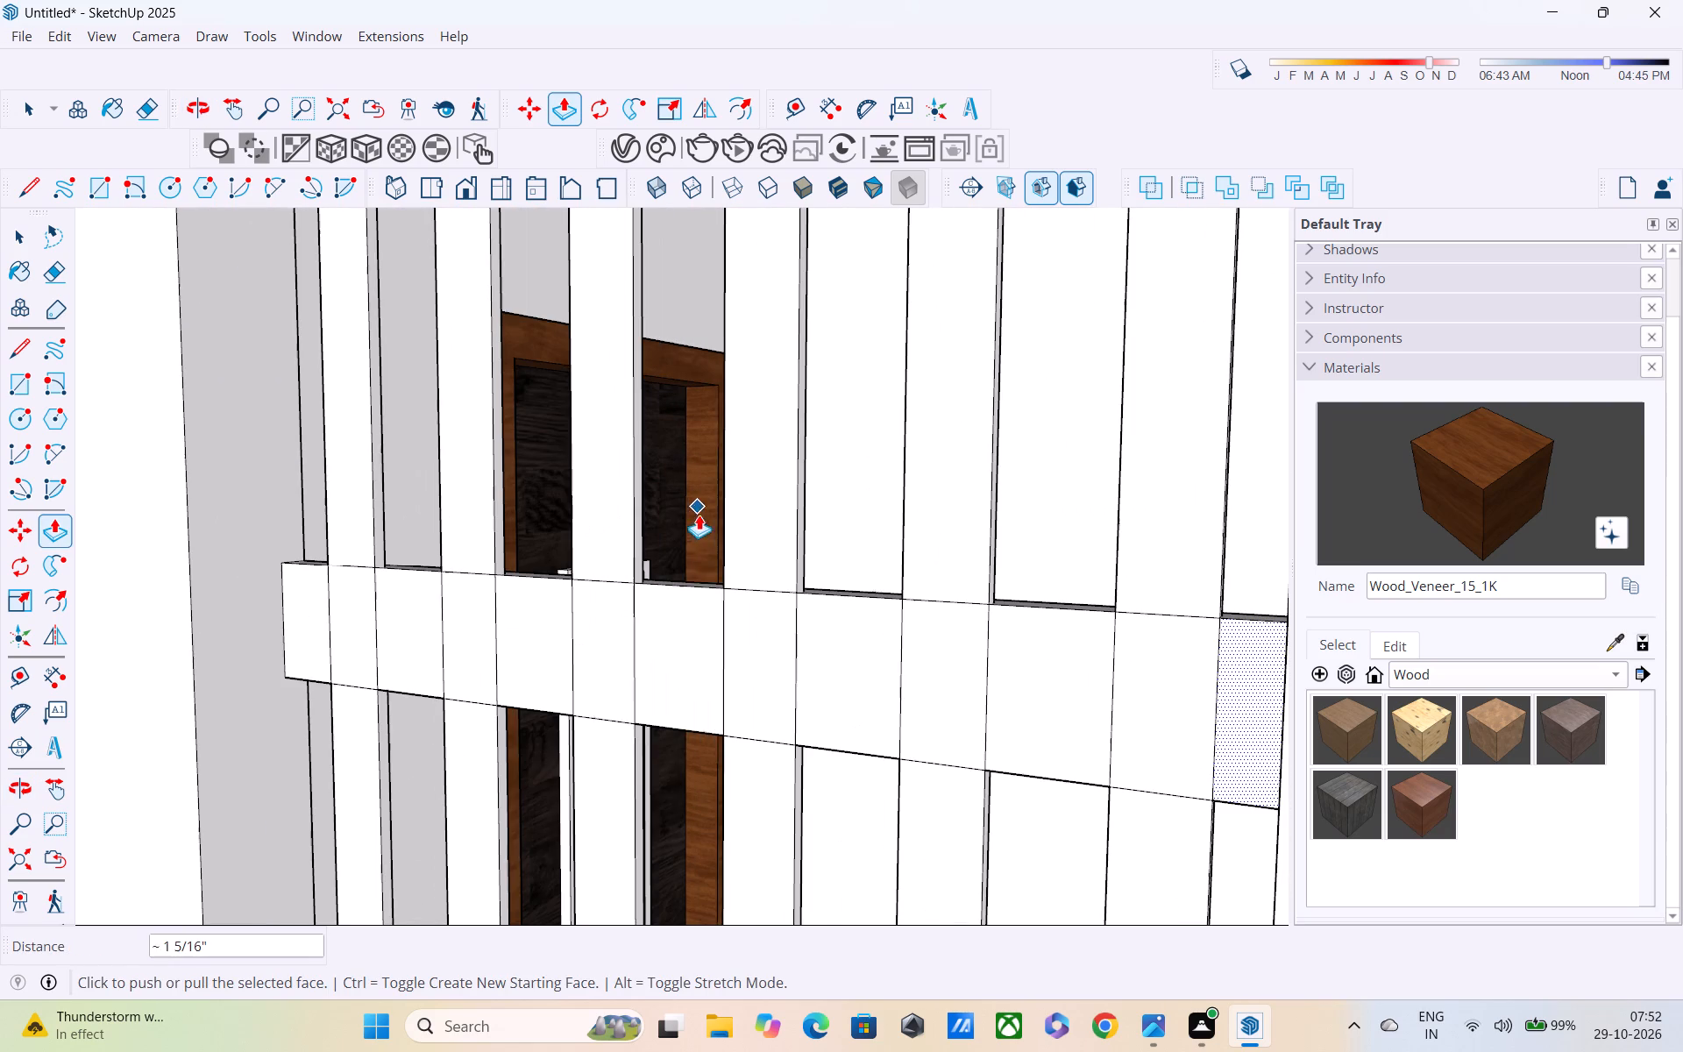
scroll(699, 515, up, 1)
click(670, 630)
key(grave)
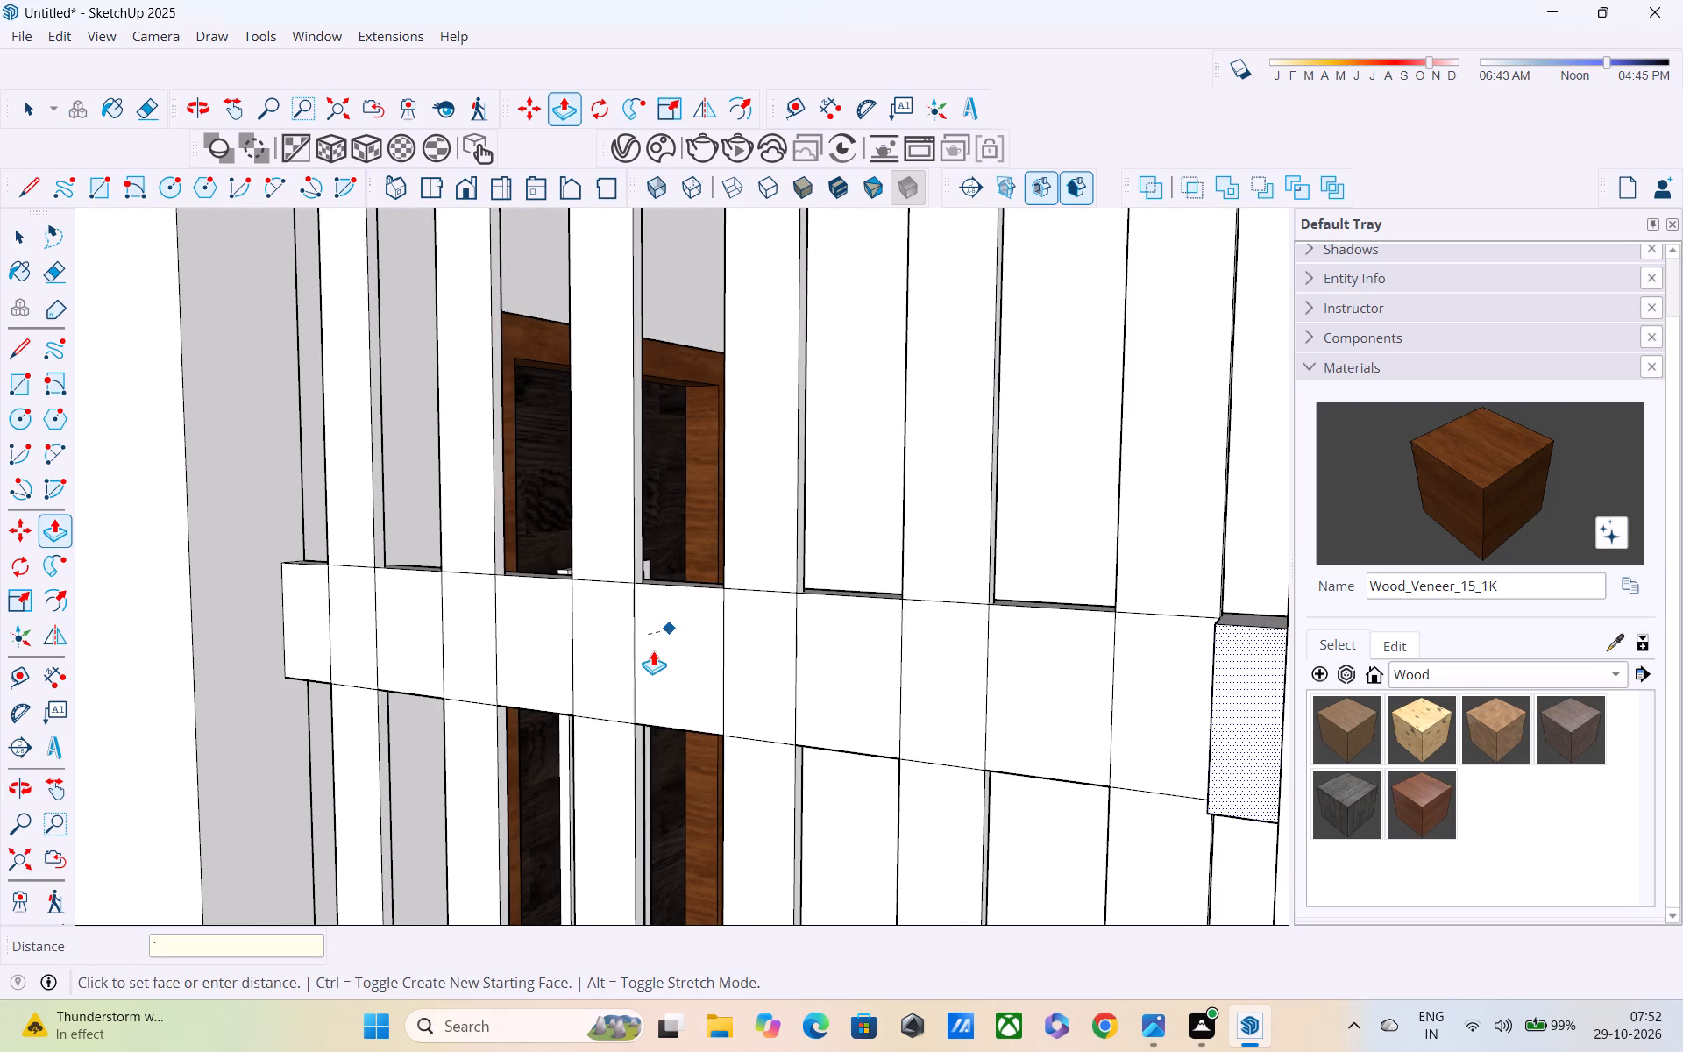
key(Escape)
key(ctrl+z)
Push/Pull the horizontal band outward by about 2 5/8" past the front of the porch screen's vertical bars.
click(654, 638)
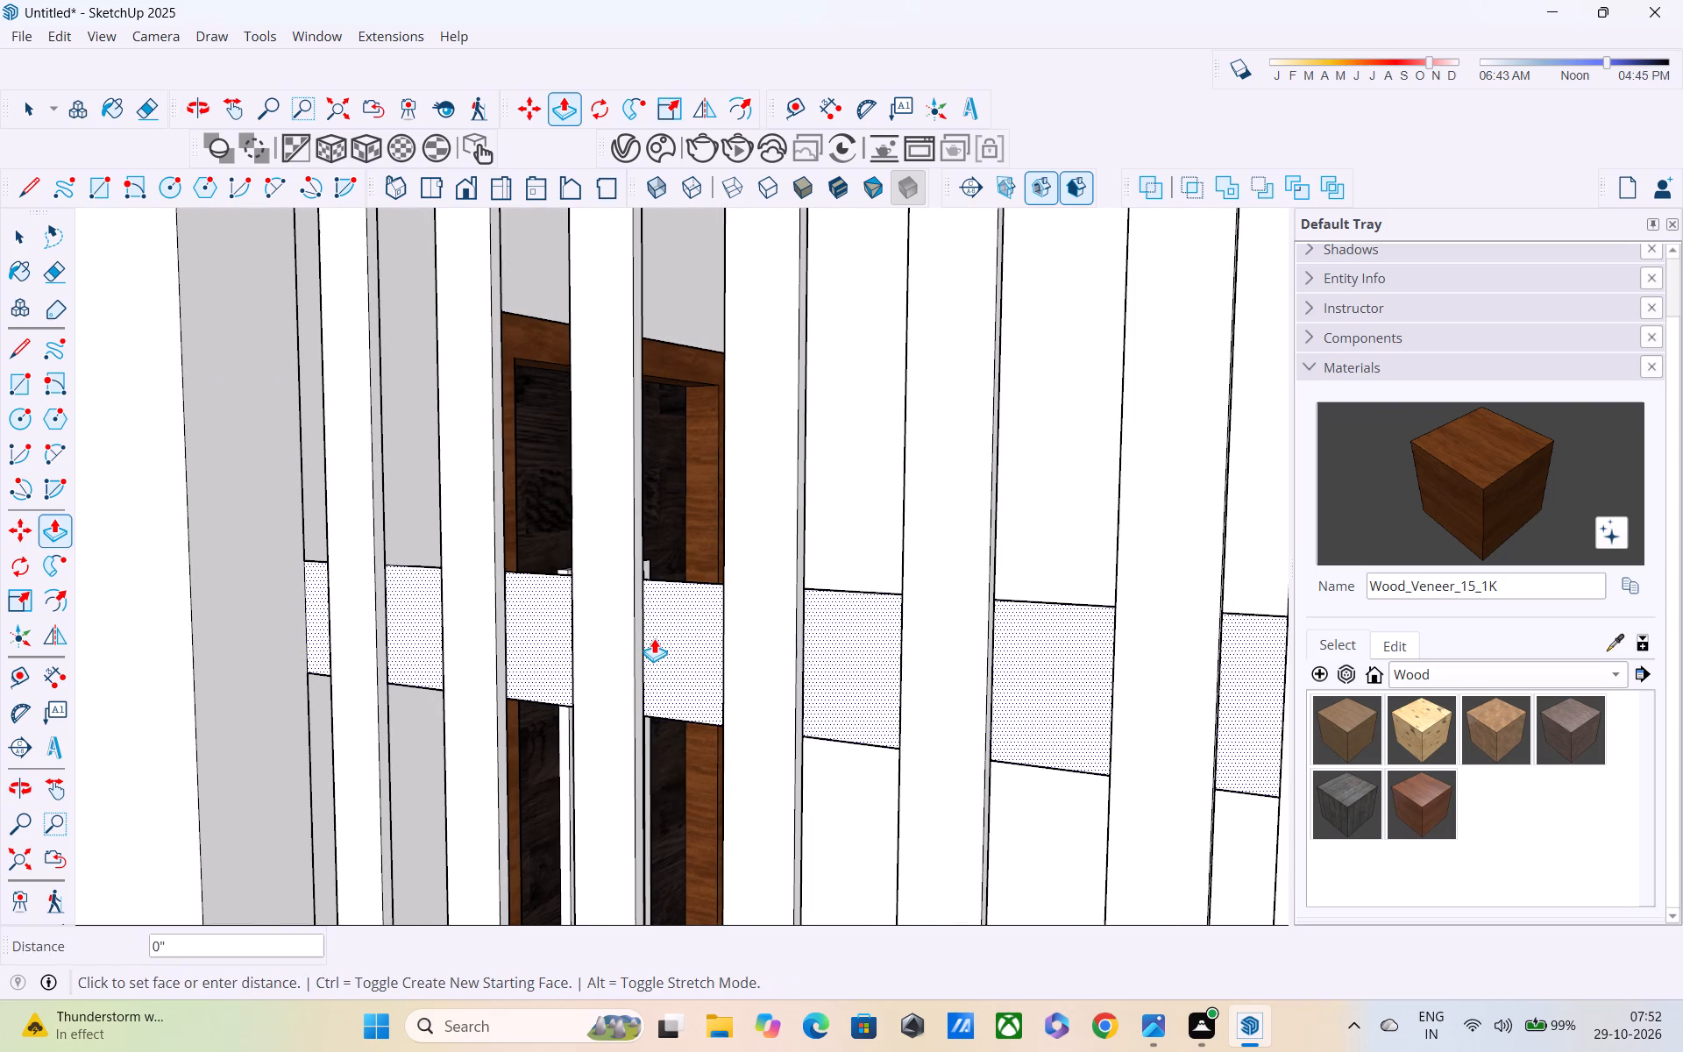
click(619, 653)
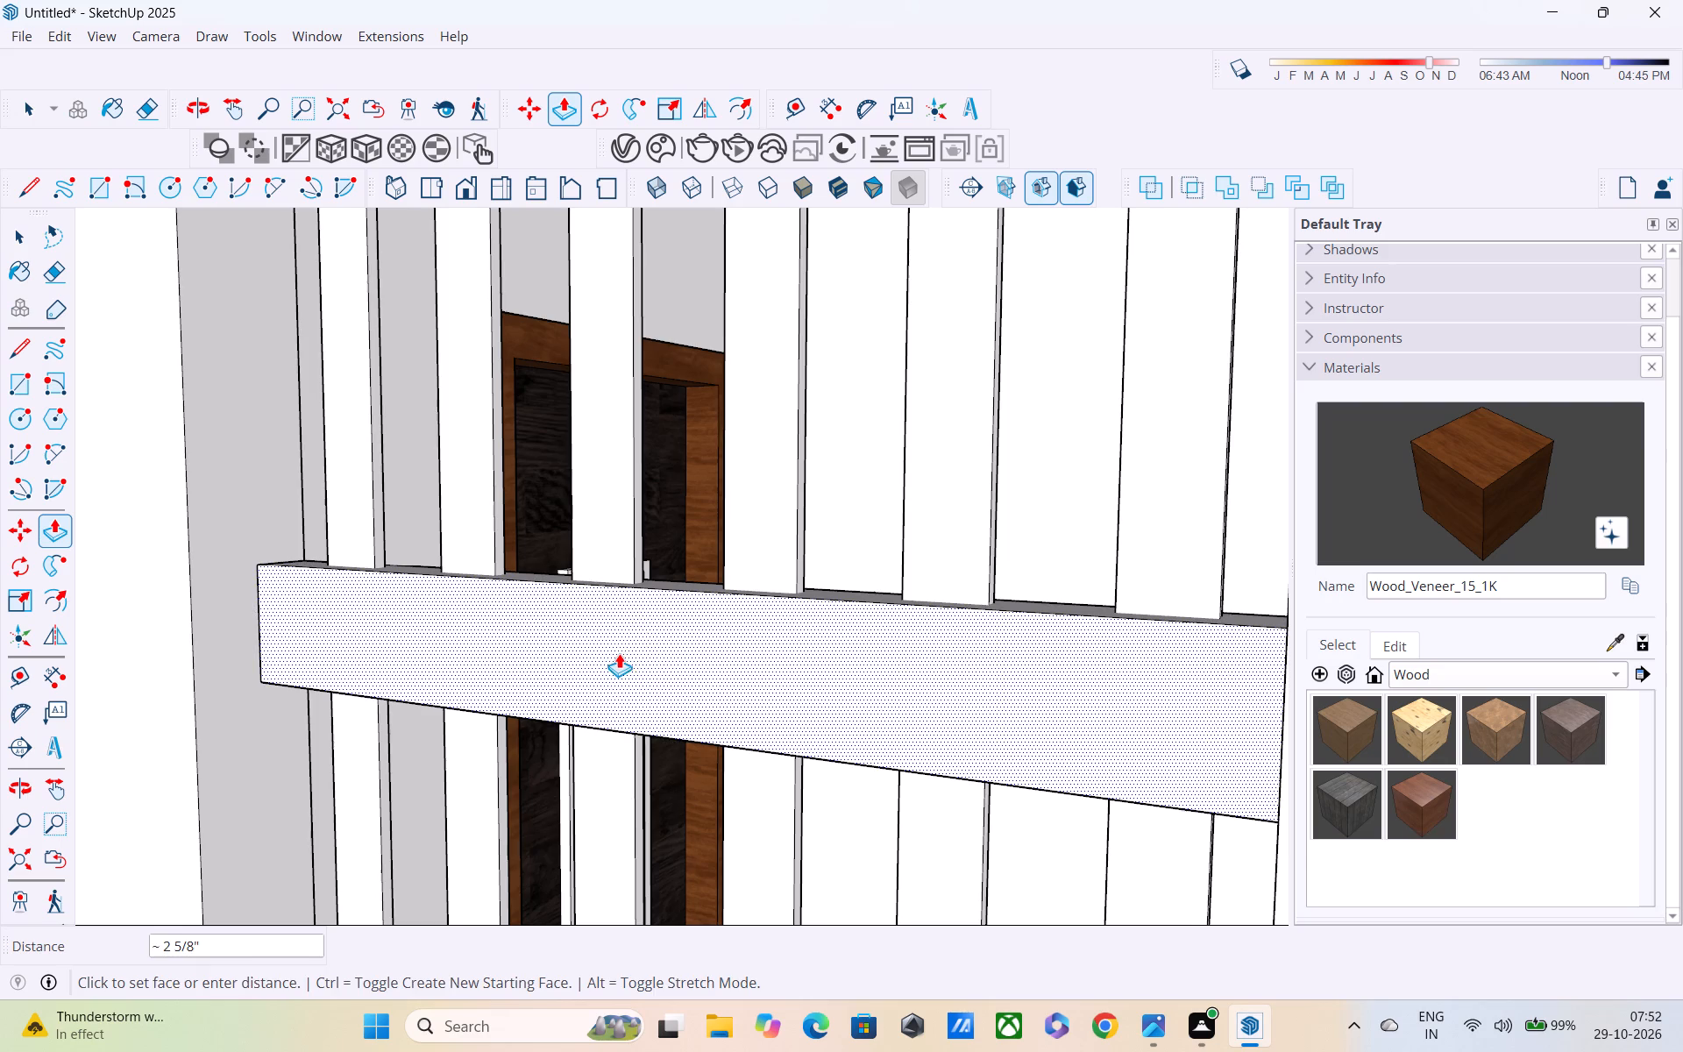
scroll(627, 646, down, 19)
key(space)
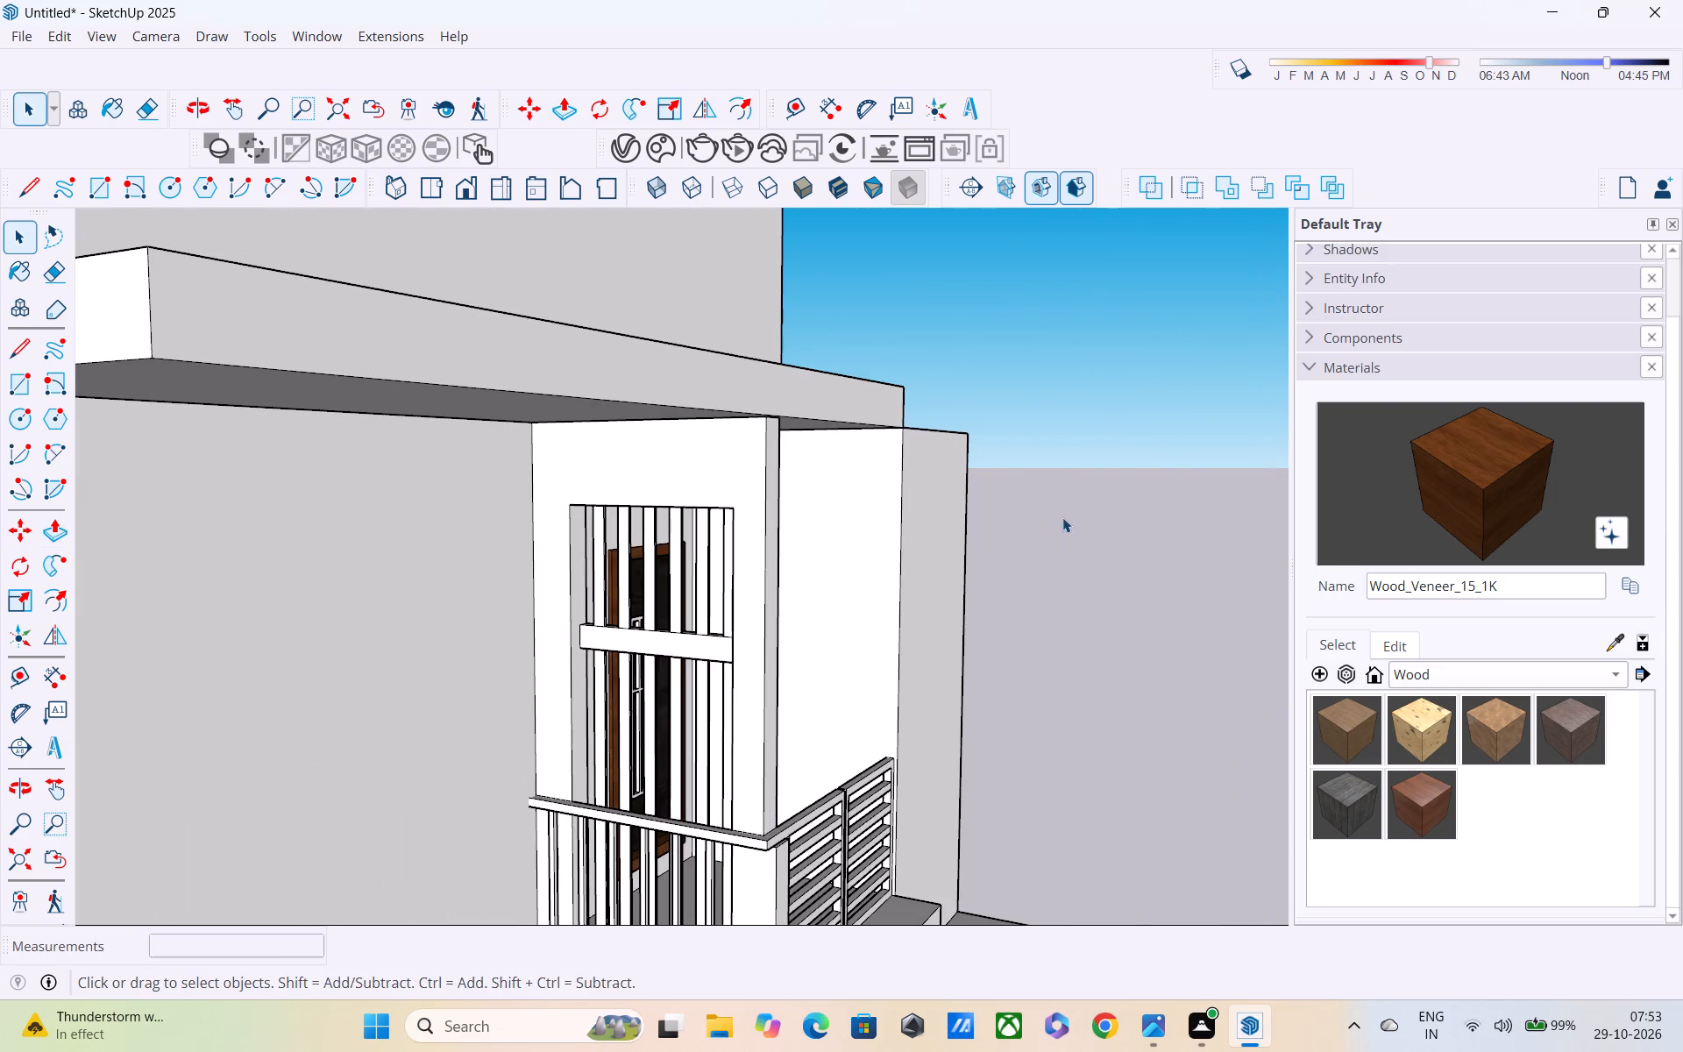
Examine the porch's barred screen, gates, steps and door, and the upper storey and canopies, from several sides.
middle_drag(1062, 517, 1044, 406)
scroll(1040, 405, down, 5)
middle_drag(1024, 508, 820, 513)
scroll(819, 515, down, 6)
scroll(819, 515, up, 1)
middle_drag(820, 517, 977, 596)
scroll(882, 537, down, 1)
middle_drag(882, 537, 847, 544)
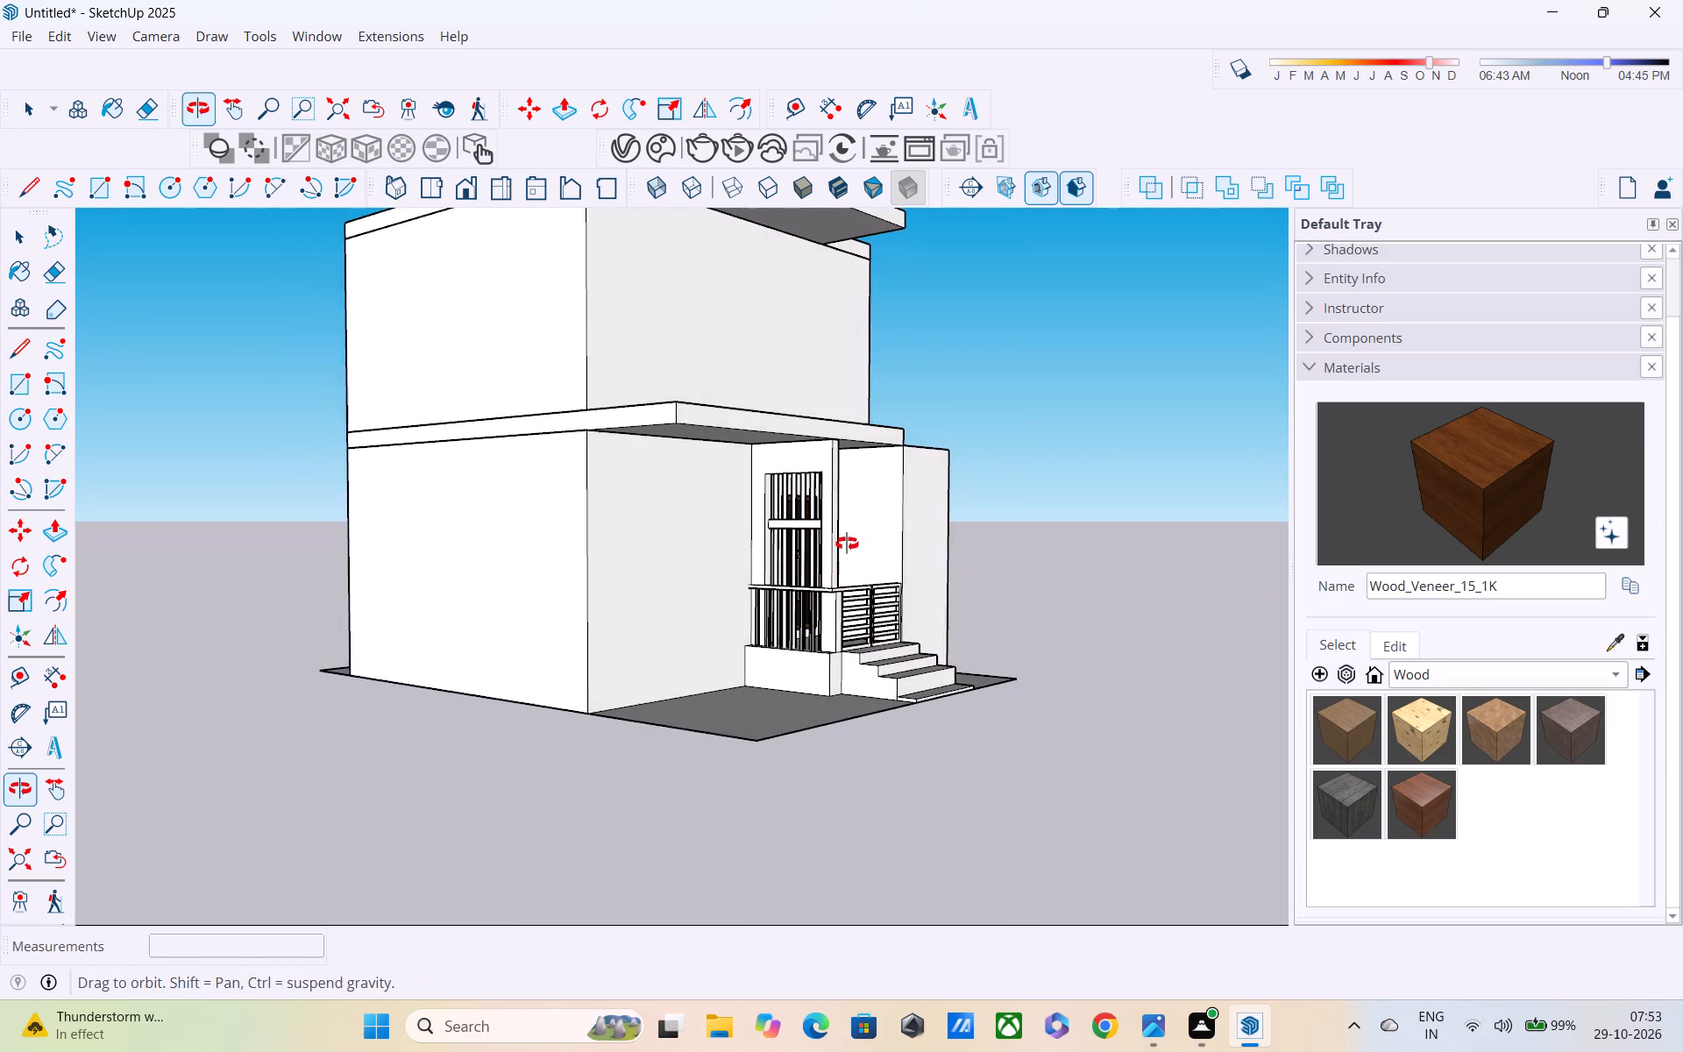
middle_drag(847, 544, 843, 544)
scroll(815, 535, down, 5)
middle_drag(829, 565, 663, 585)
scroll(717, 581, up, 1)
scroll(798, 541, up, 11)
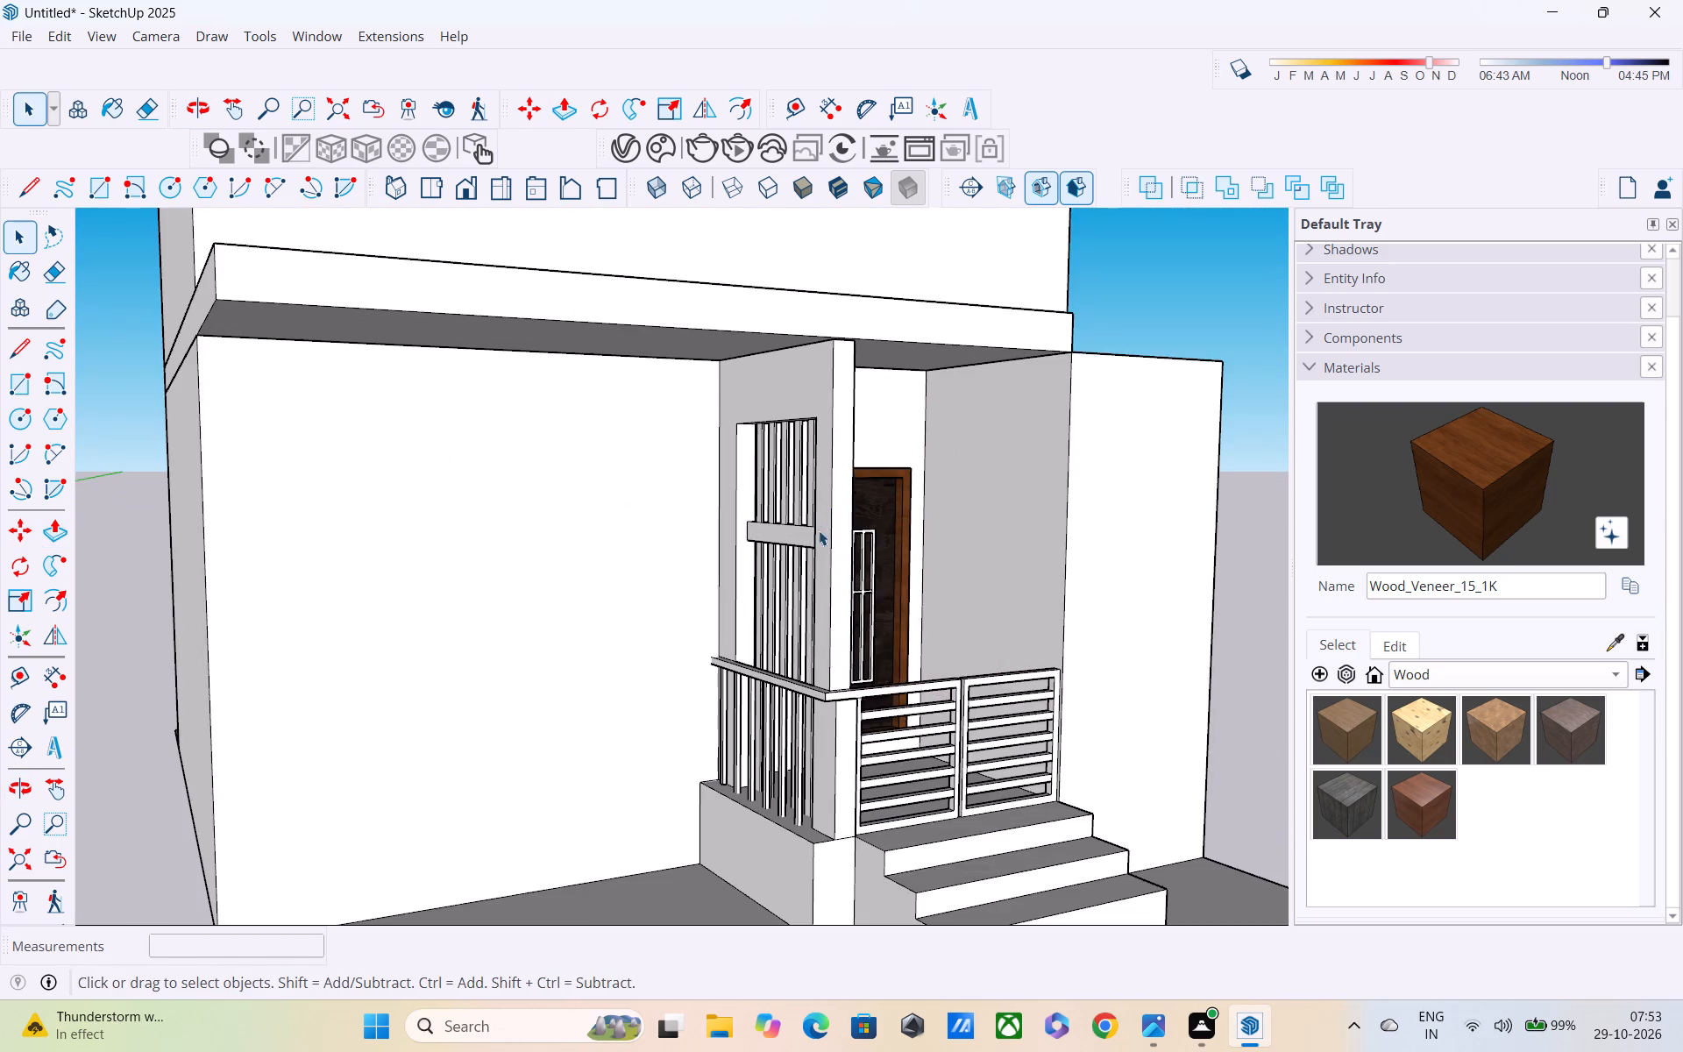
middle_drag(809, 522, 708, 383)
scroll(695, 381, down, 5)
middle_drag(701, 504, 793, 656)
scroll(798, 652, up, 6)
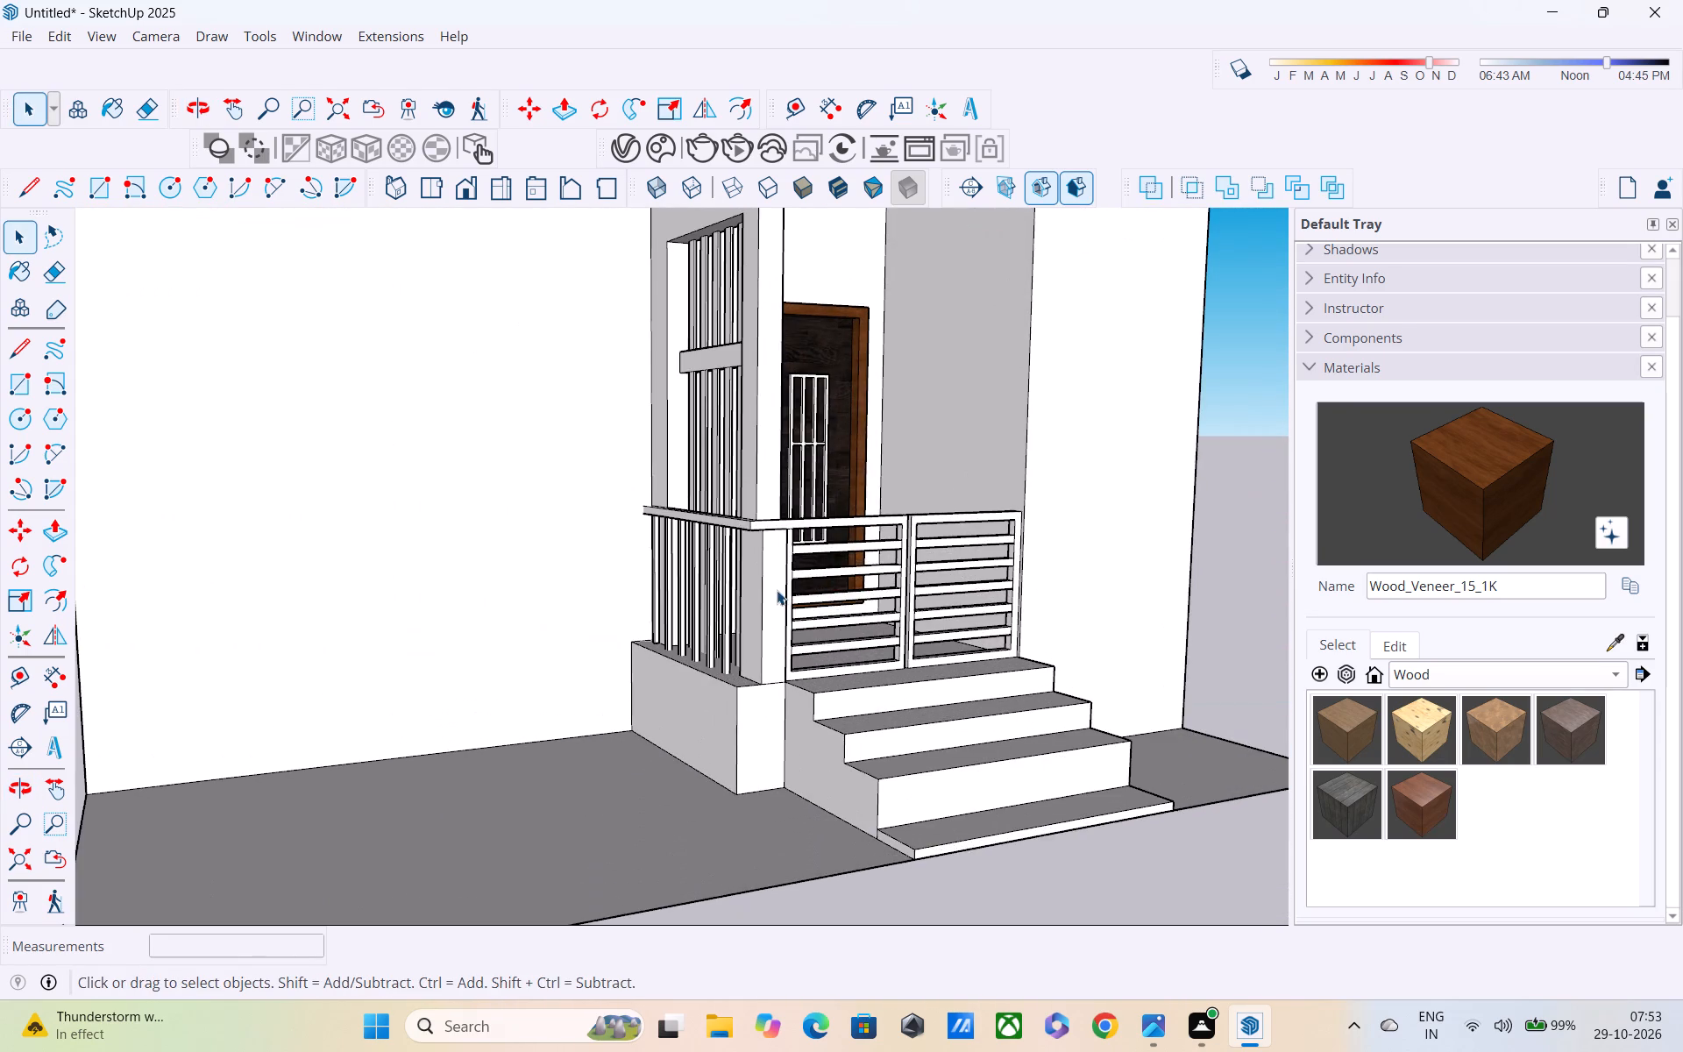
scroll(777, 590, up, 1)
middle_drag(777, 590, 760, 545)
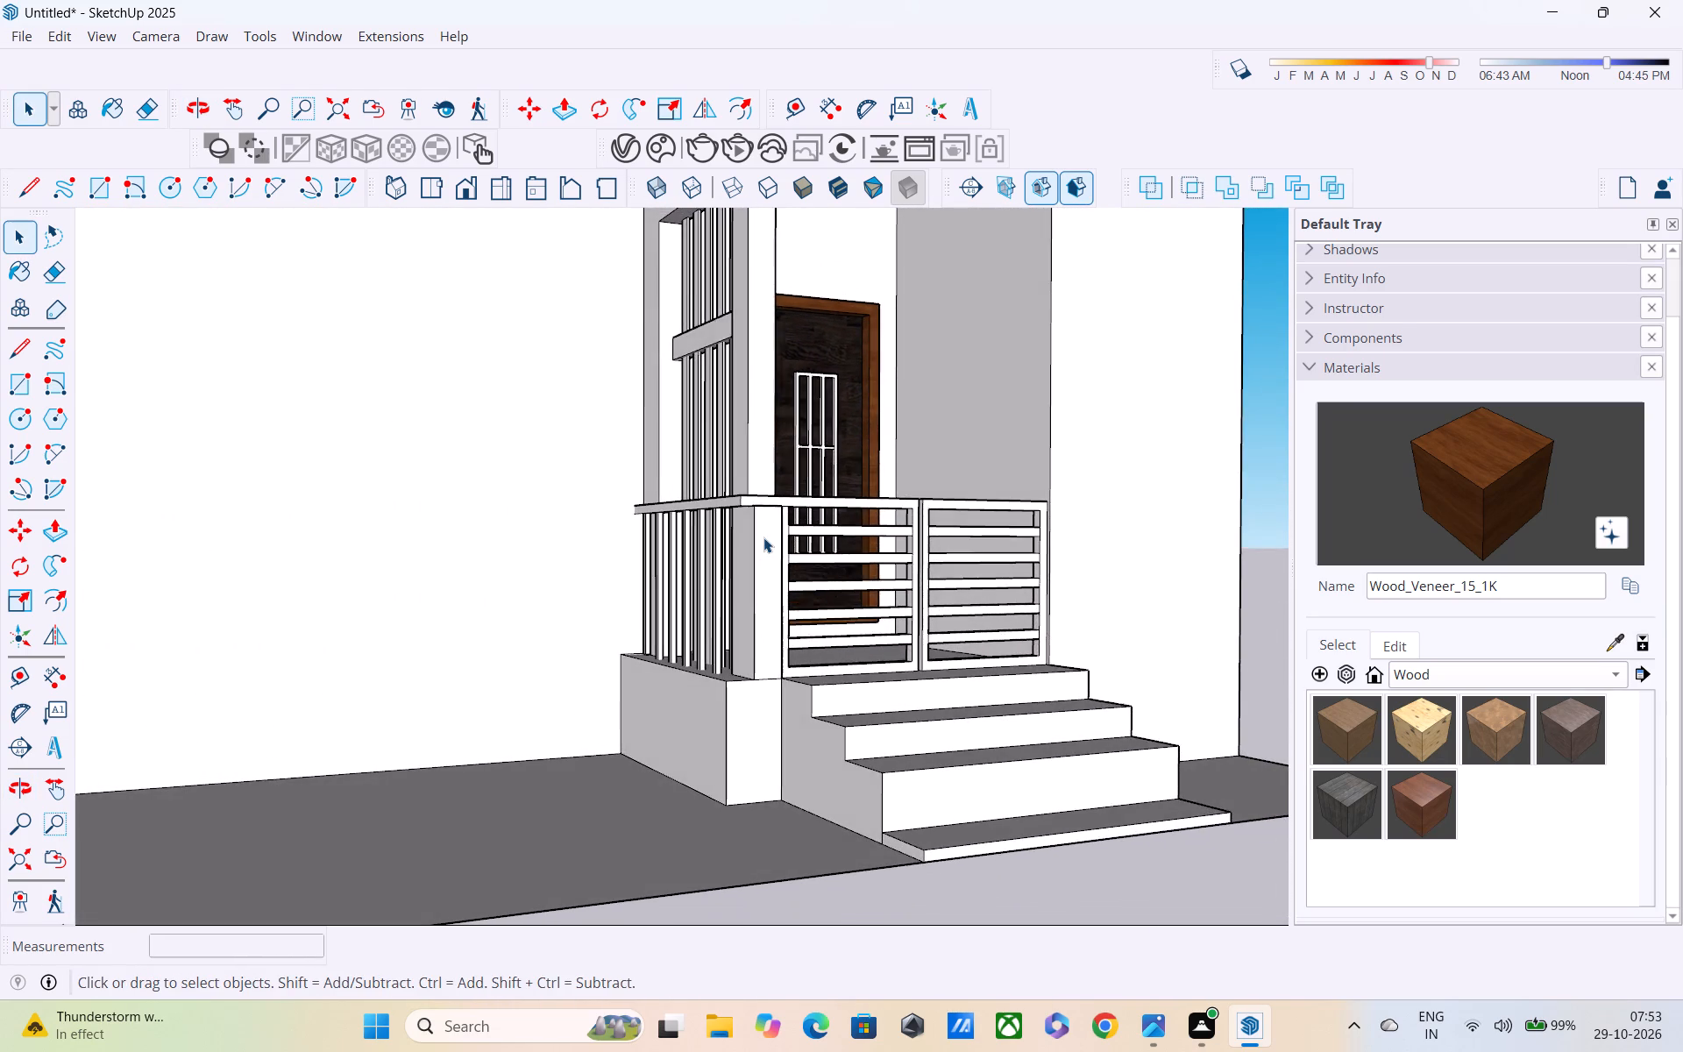
scroll(763, 537, down, 1)
scroll(771, 585, up, 1)
middle_drag(699, 530, 603, 490)
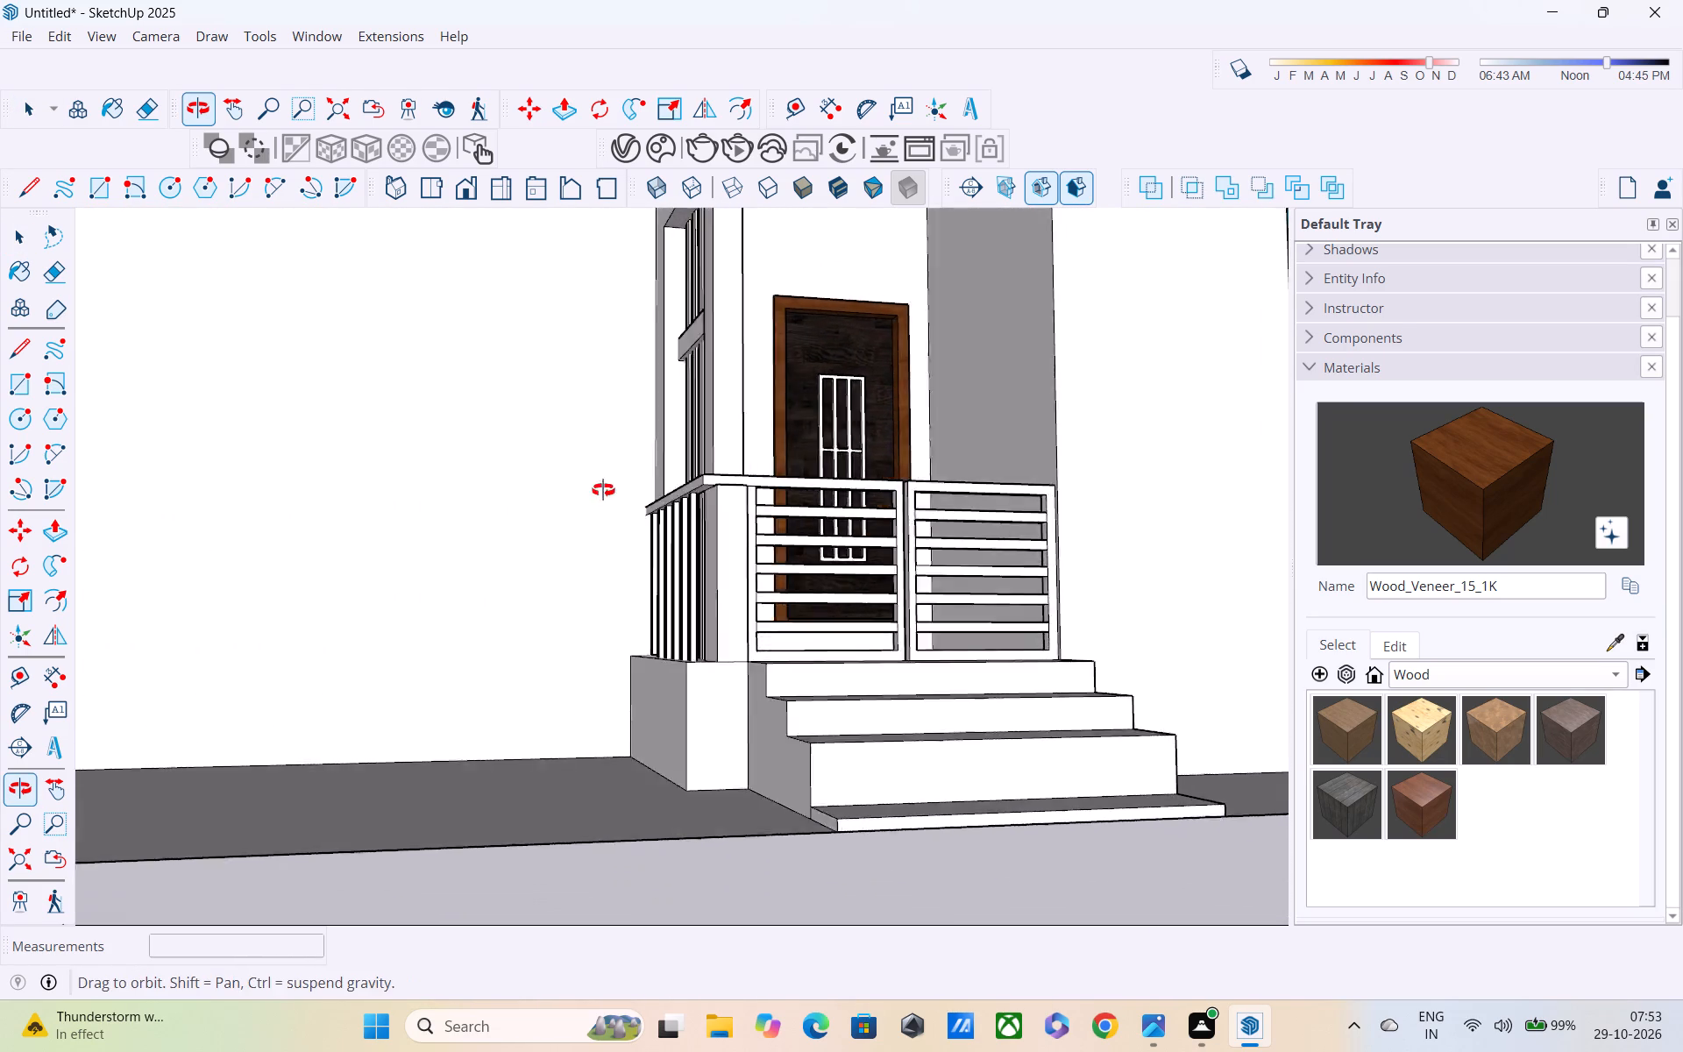
middle_drag(603, 490, 482, 545)
scroll(467, 508, down, 11)
scroll(540, 515, up, 2)
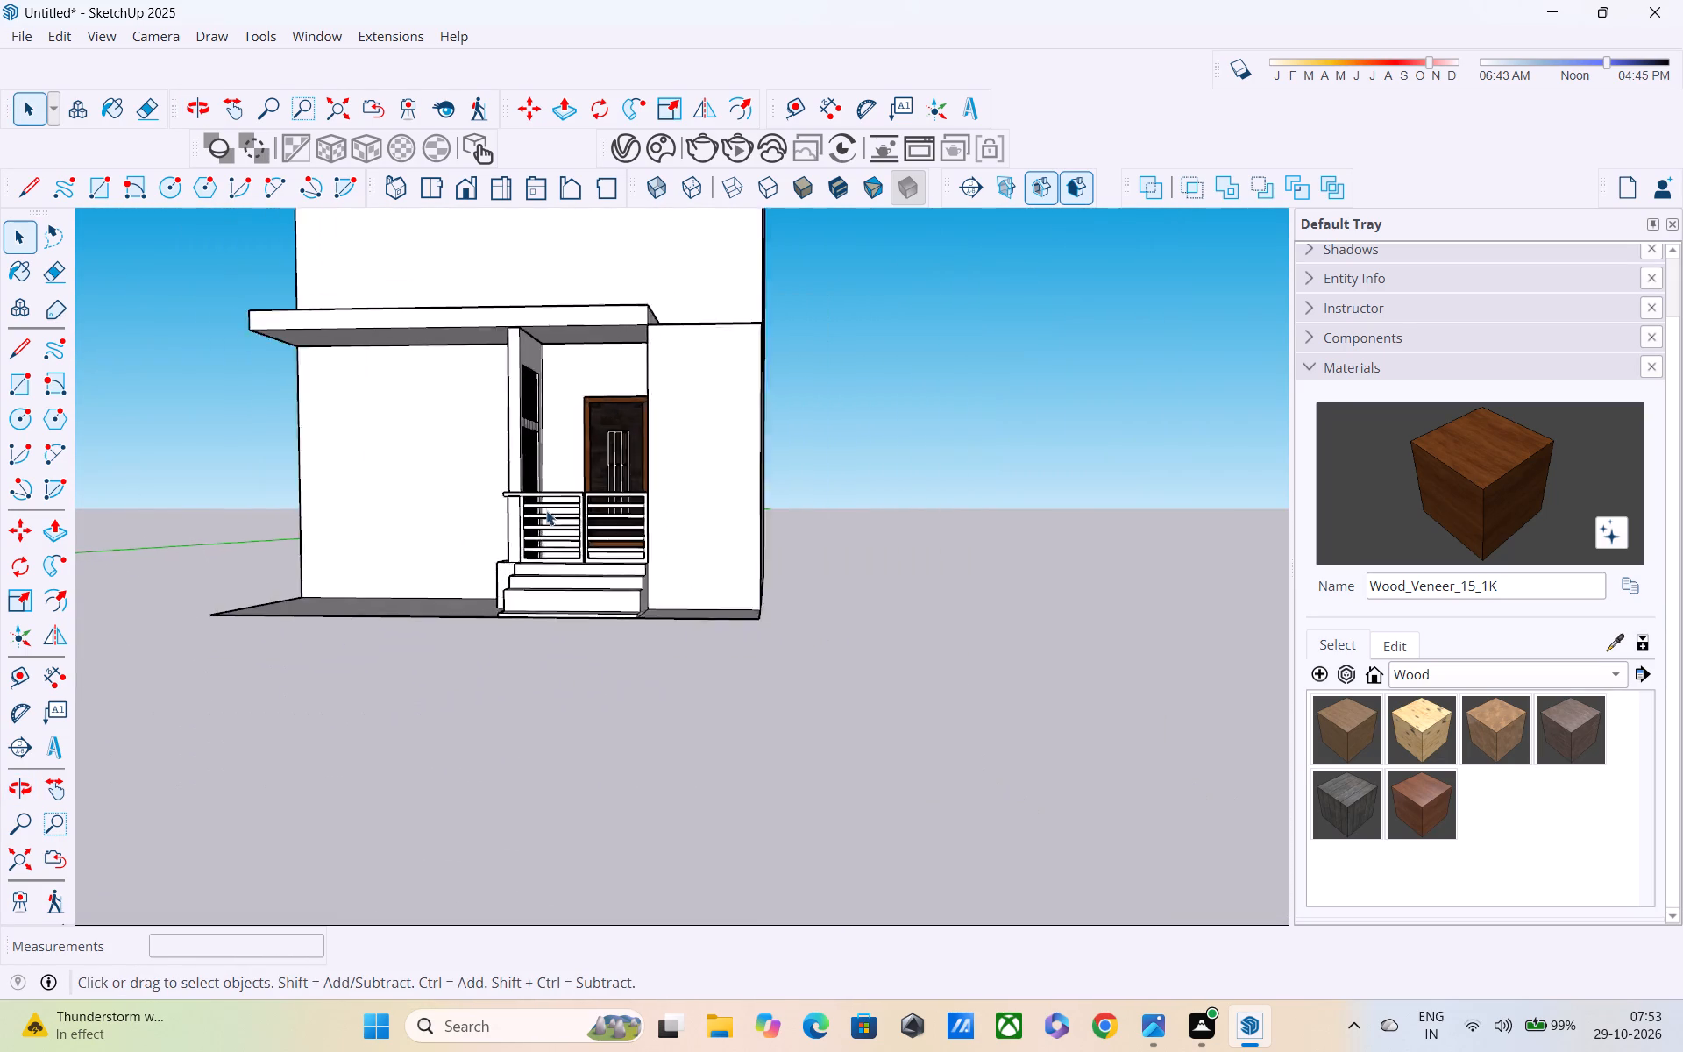
scroll(546, 510, up, 12)
middle_drag(571, 515, 620, 682)
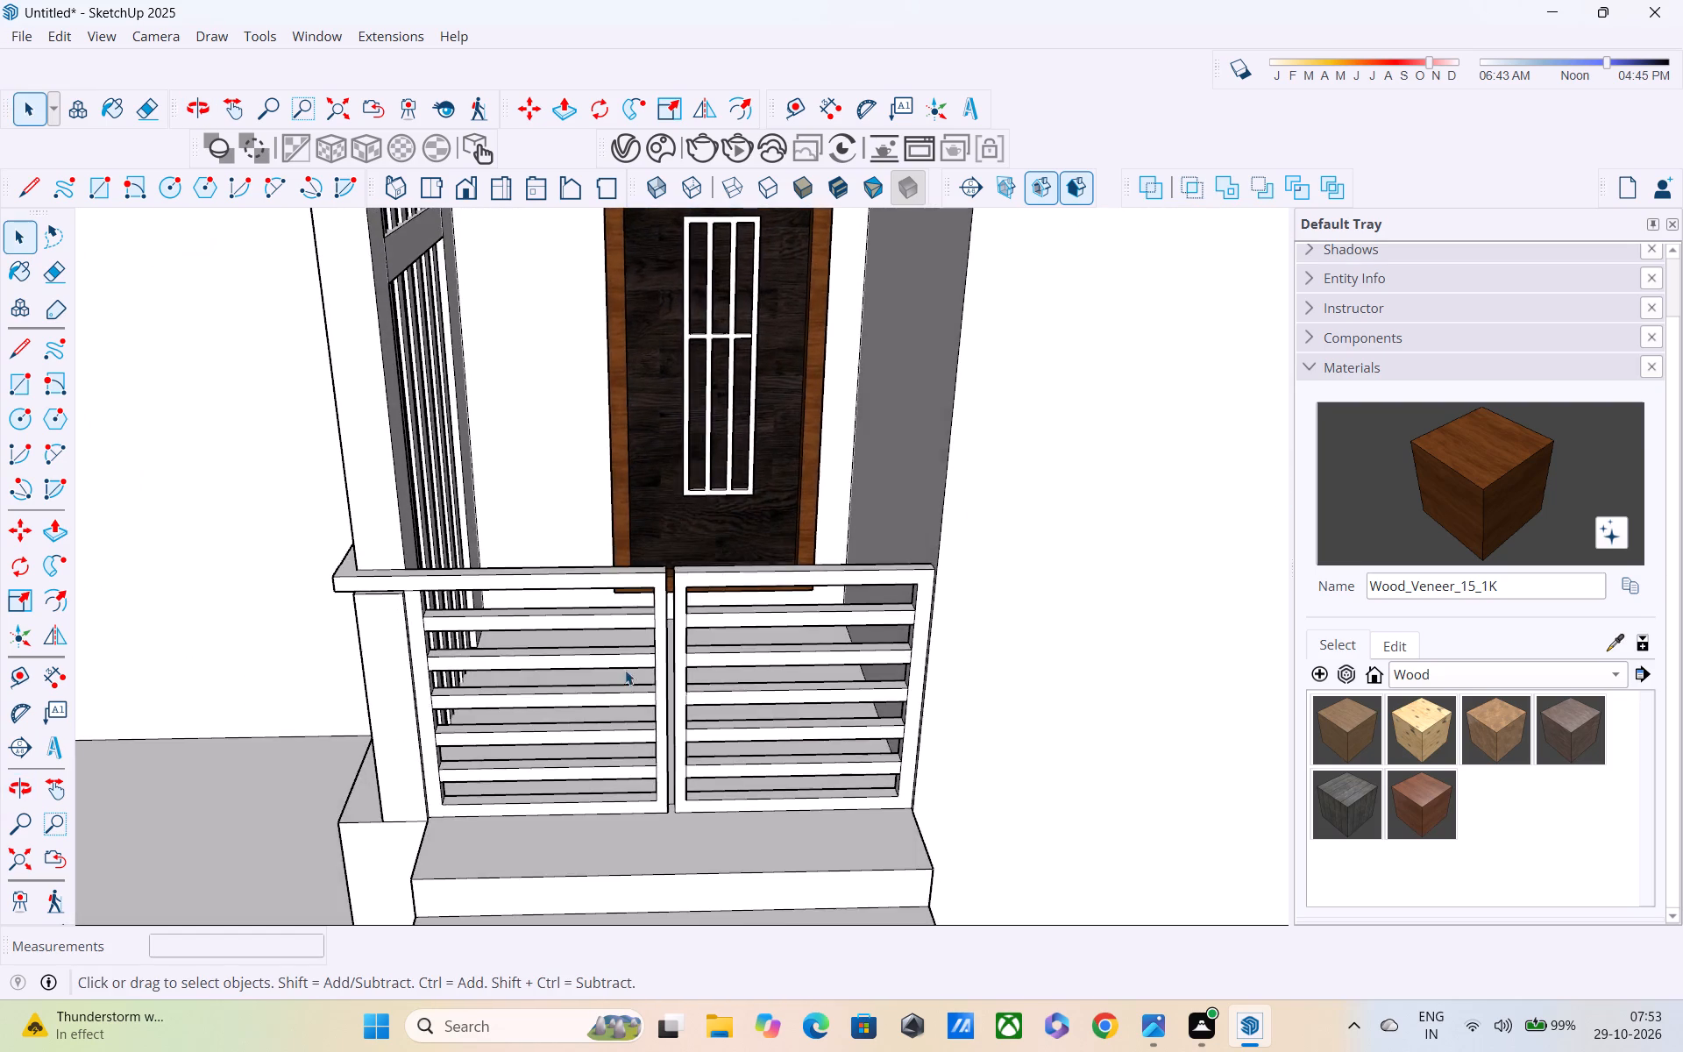
scroll(625, 668, down, 10)
shift+middle_drag(626, 643, 689, 756)
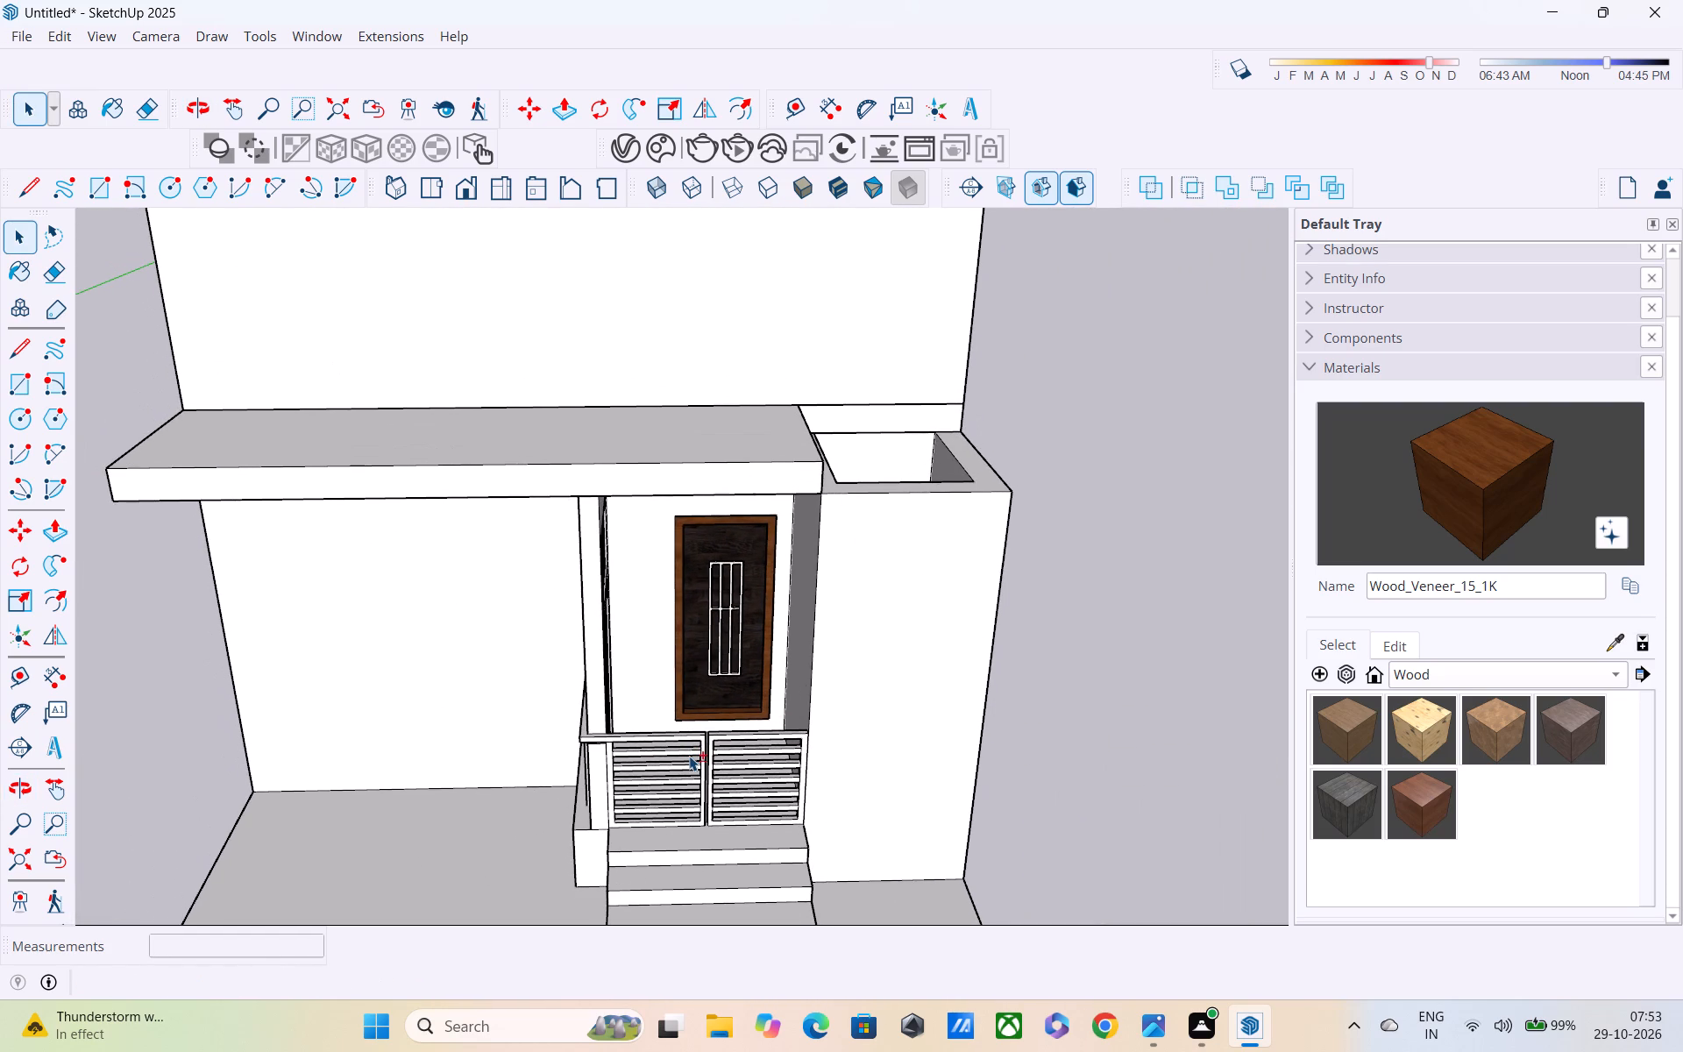
shift+middle_drag(688, 751, 697, 918)
scroll(691, 855, down, 5)
middle_drag(691, 849, 602, 593)
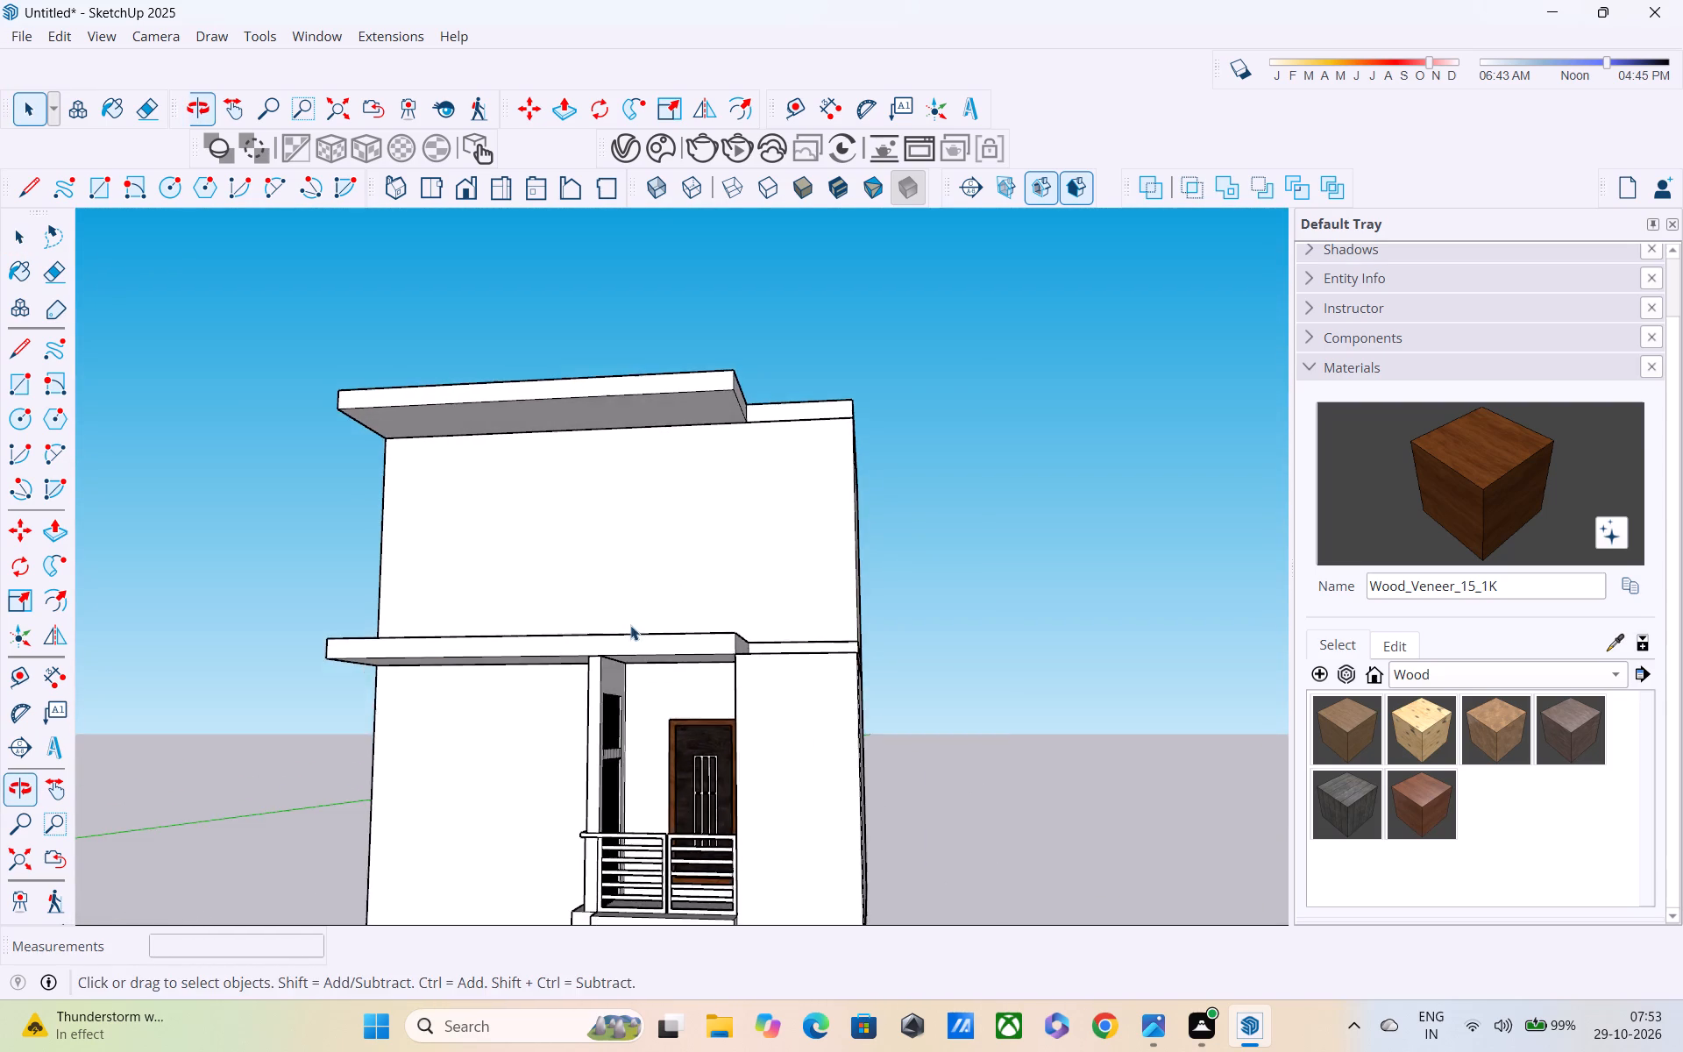
scroll(630, 623, up, 4)
middle_drag(630, 587, 627, 633)
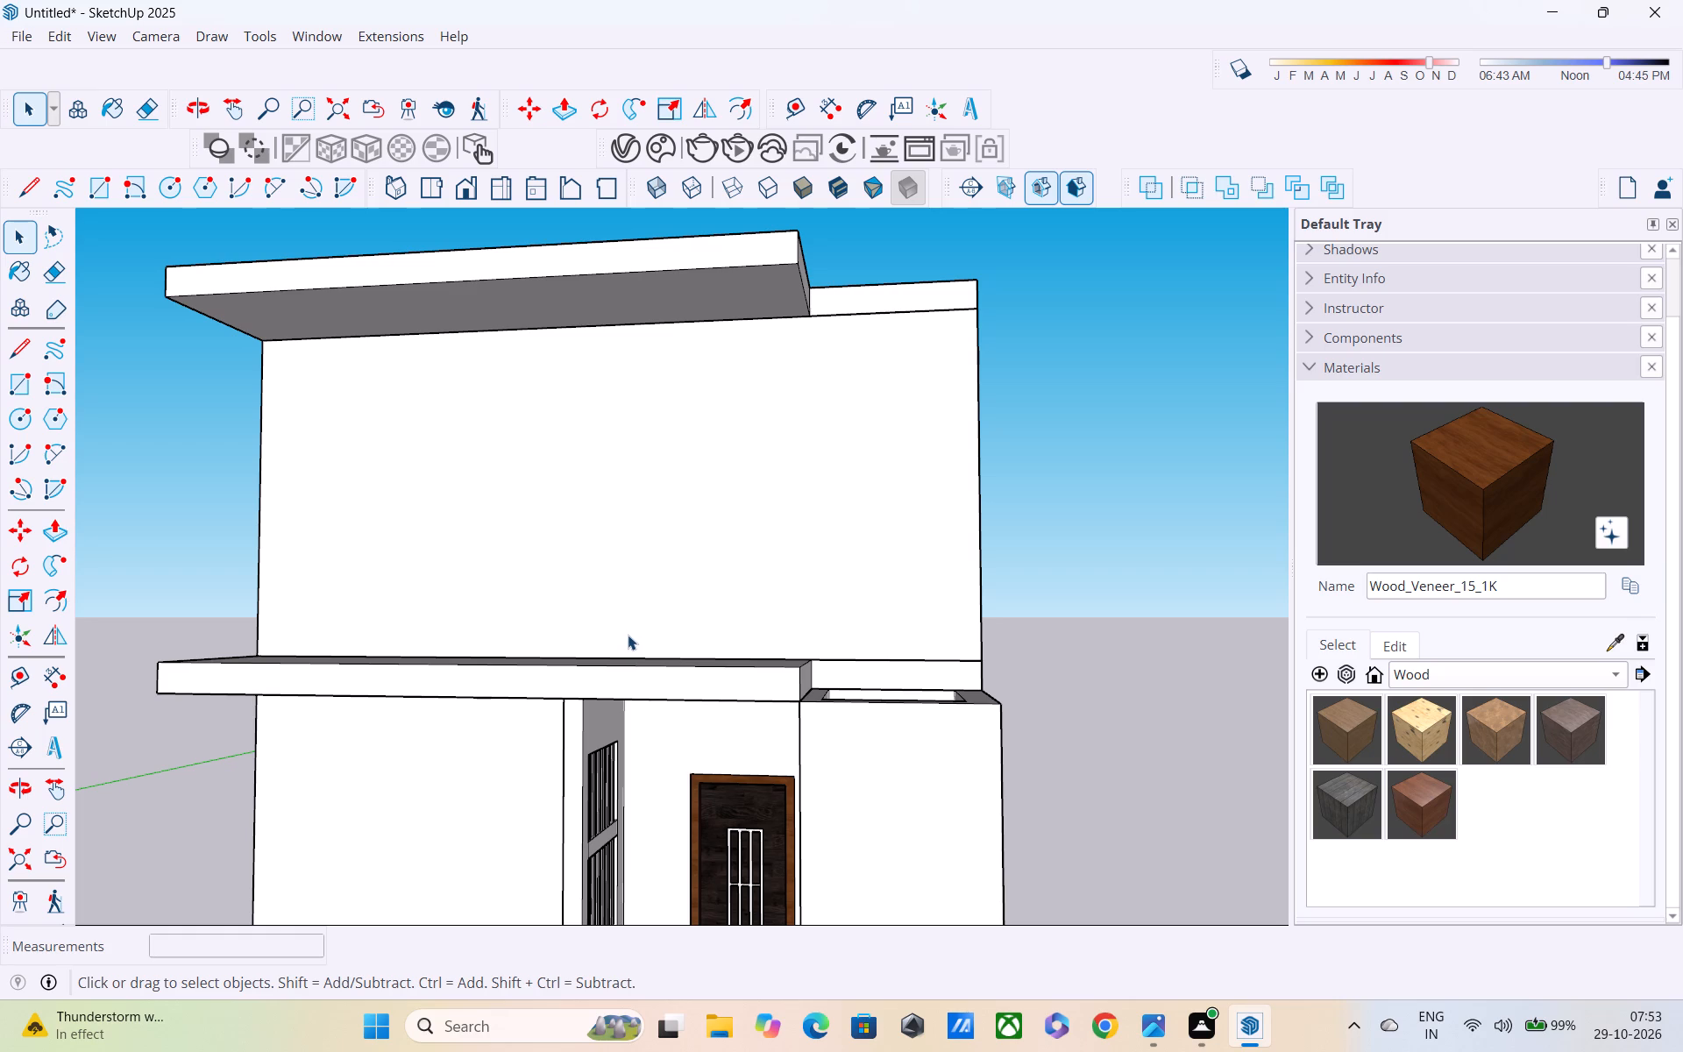
middle_drag(667, 648, 692, 441)
shift+scroll(692, 441, down, 1)
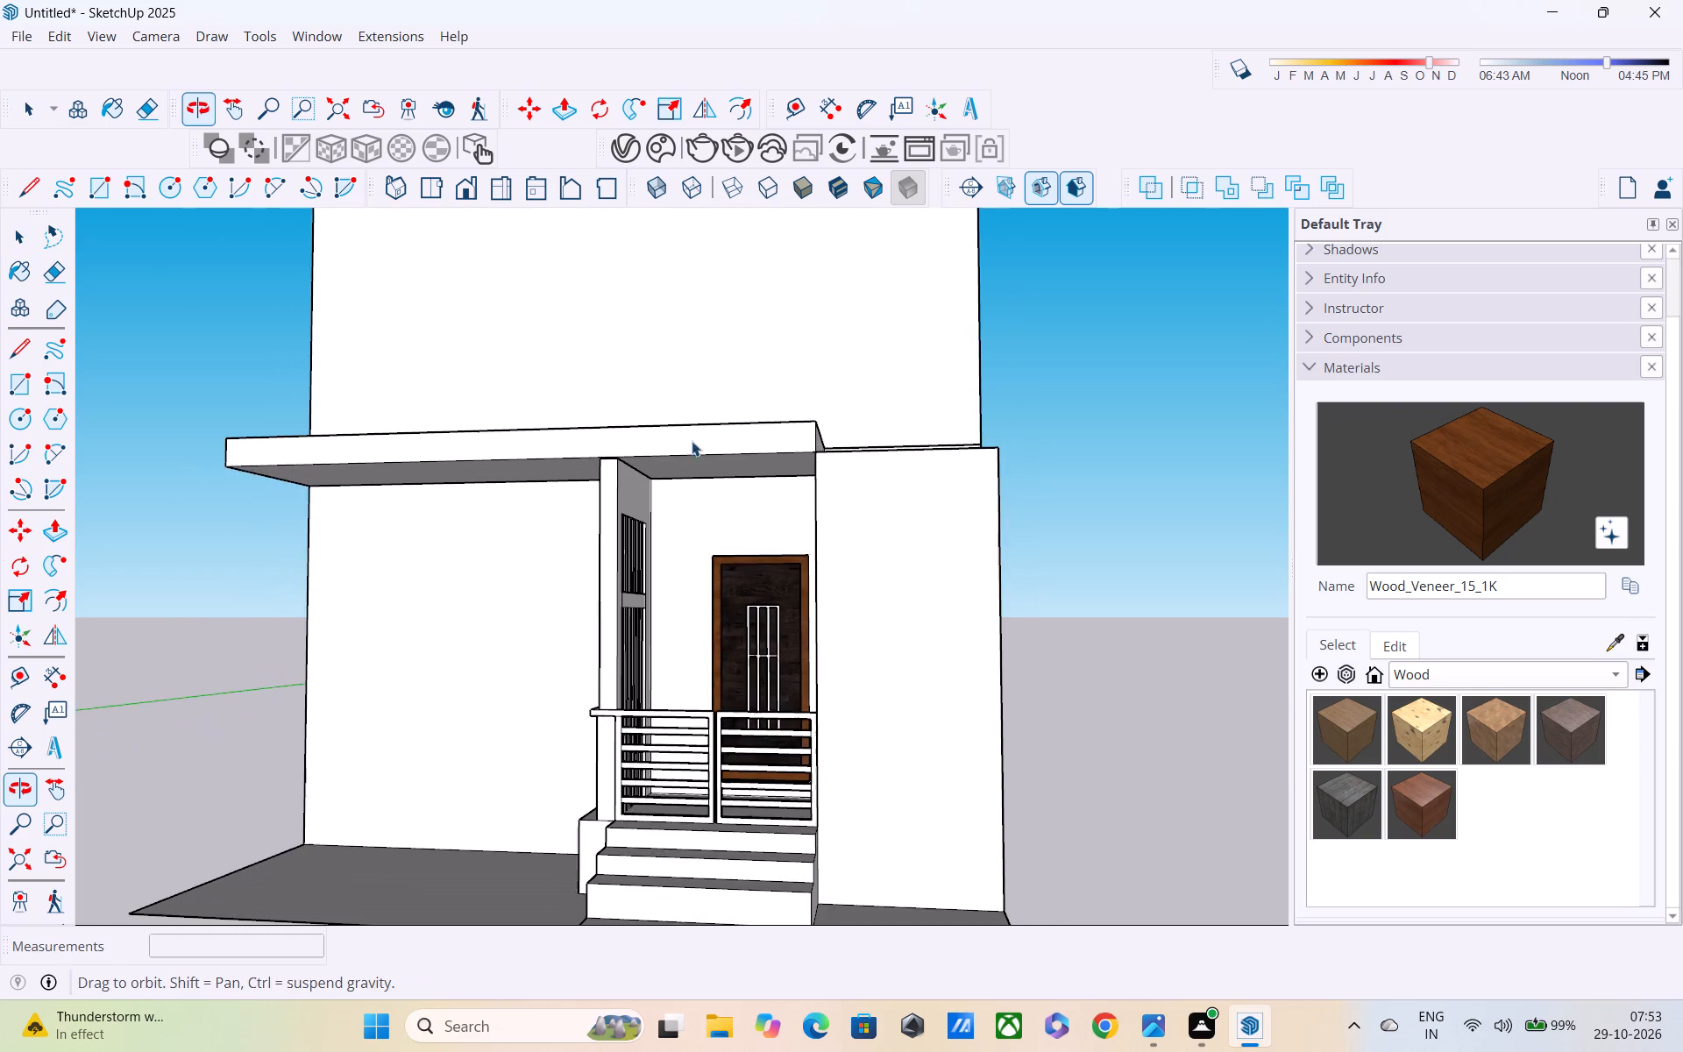
Push/Pull the U-shaped top of the hollow column beside the porch up 11' 8" to the top of the roof slab.
middle_drag(863, 437, 611, 786)
key(p)
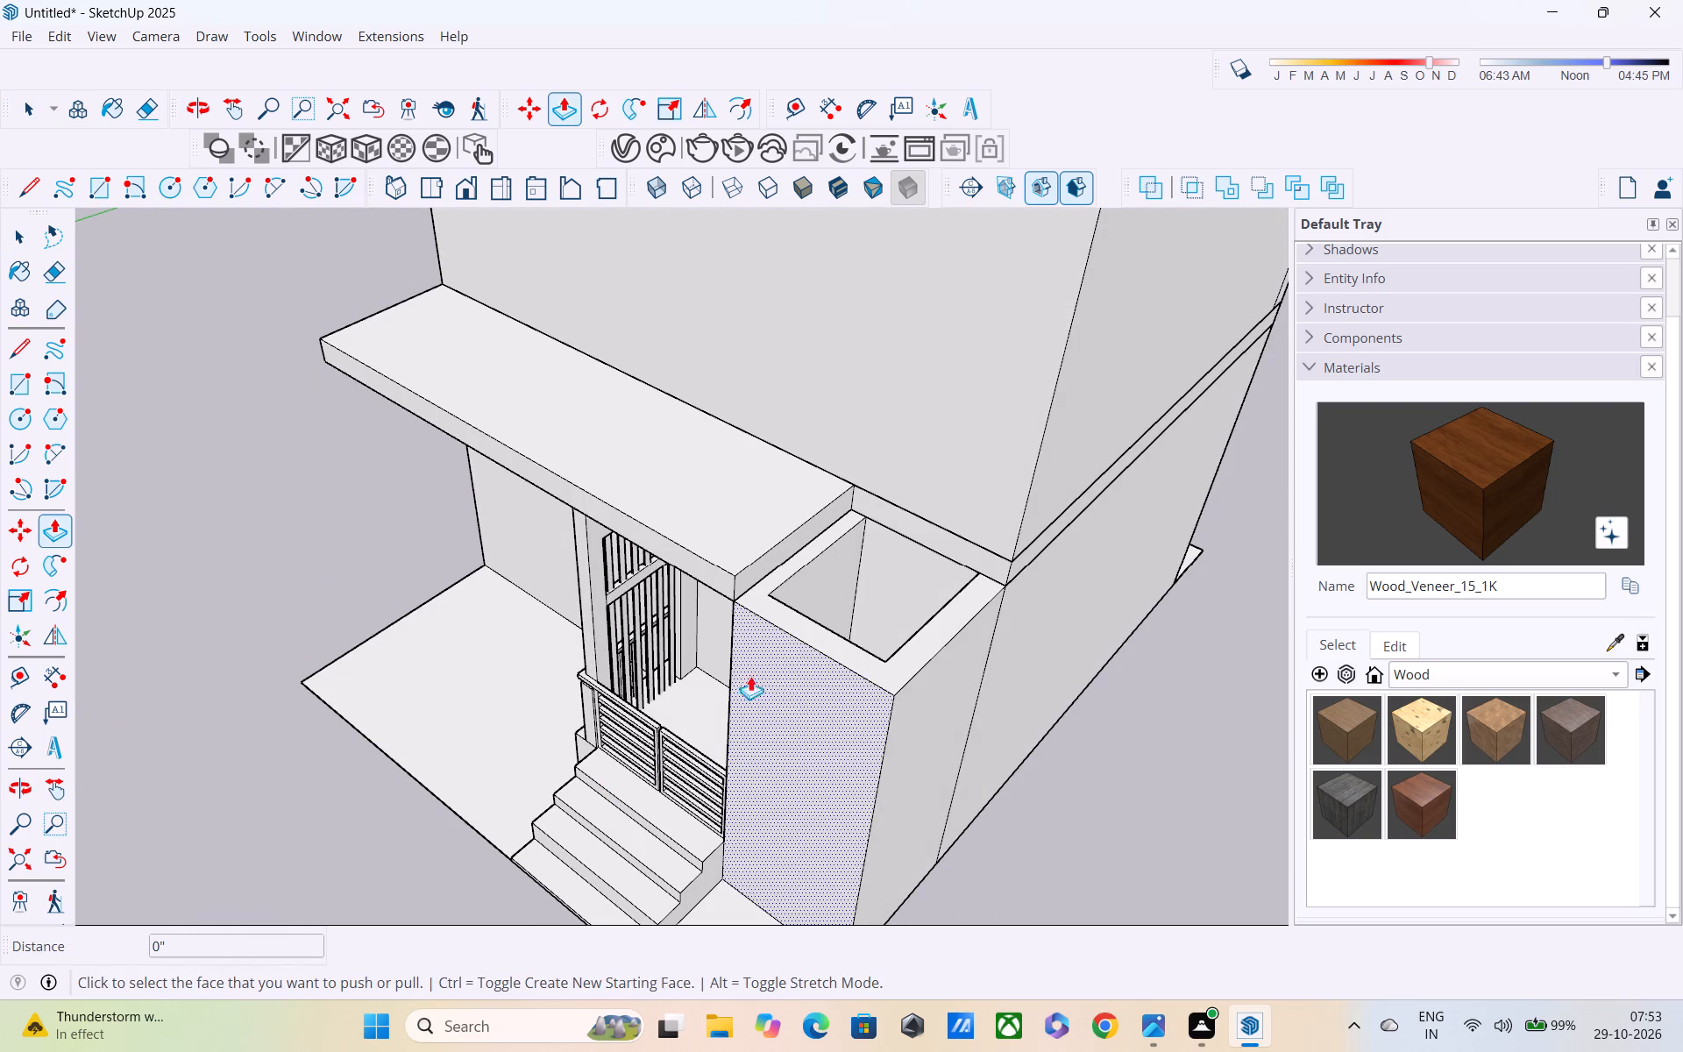
click(773, 616)
scroll(805, 483, down, 3)
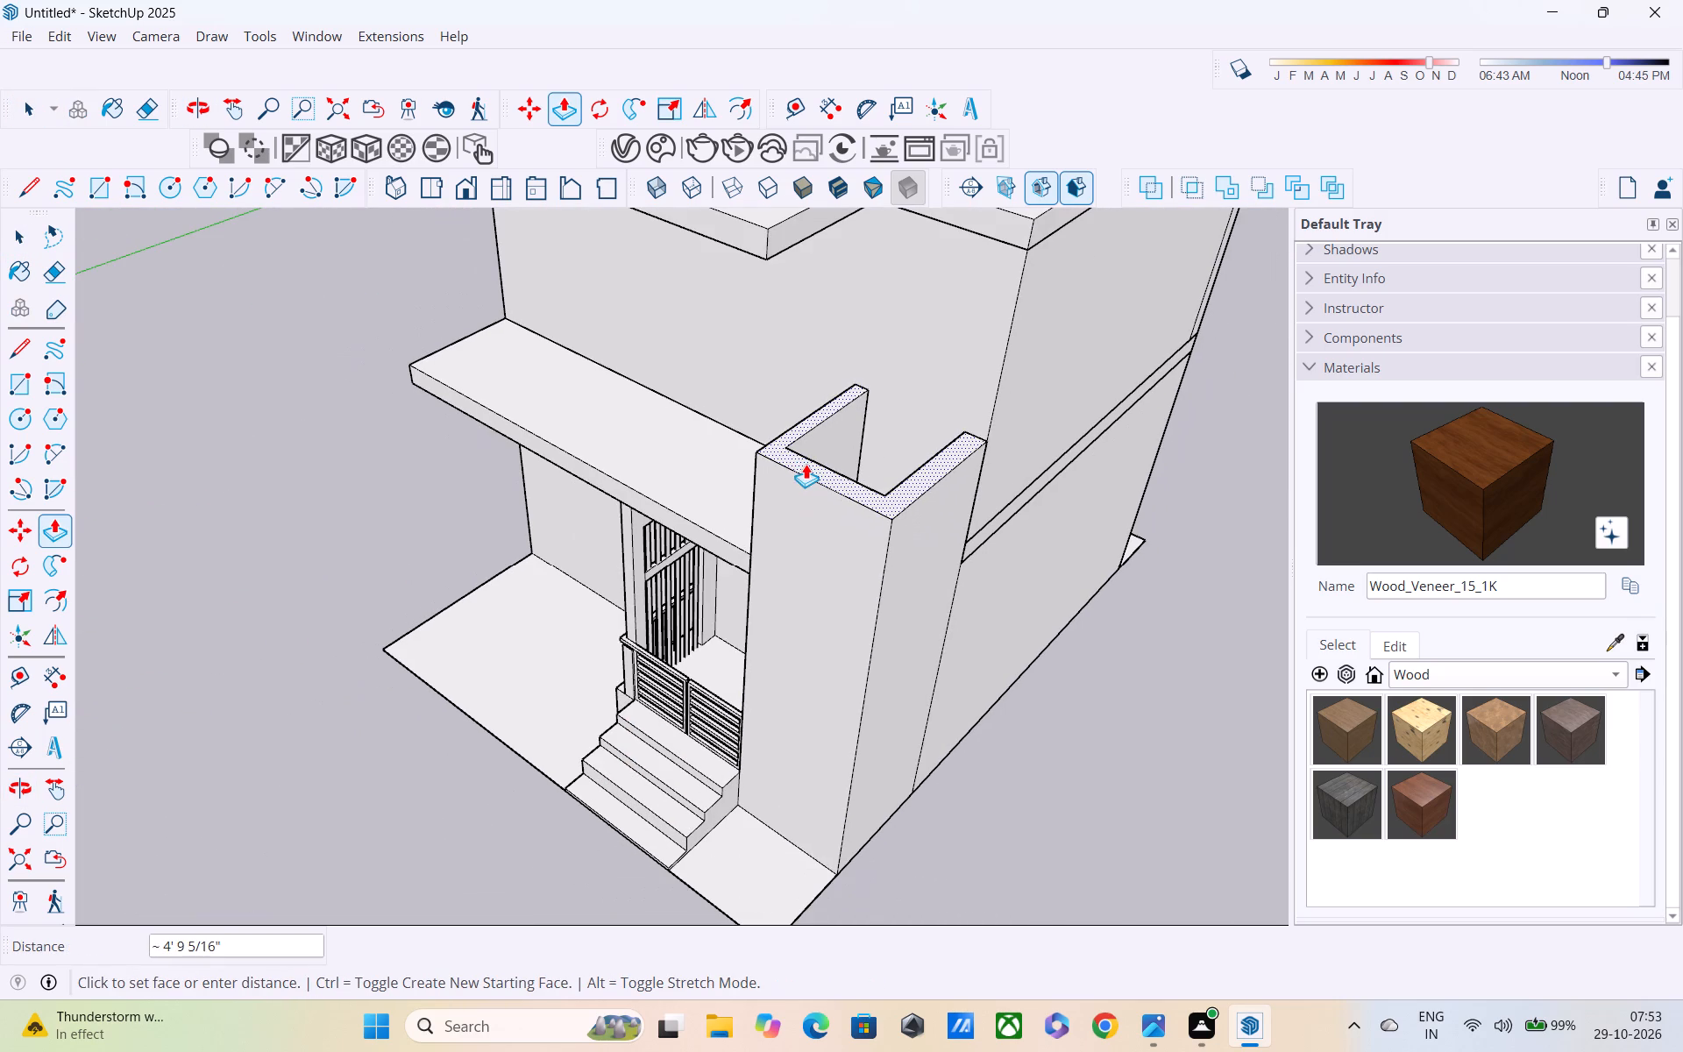
shift+middle_drag(820, 421, 817, 637)
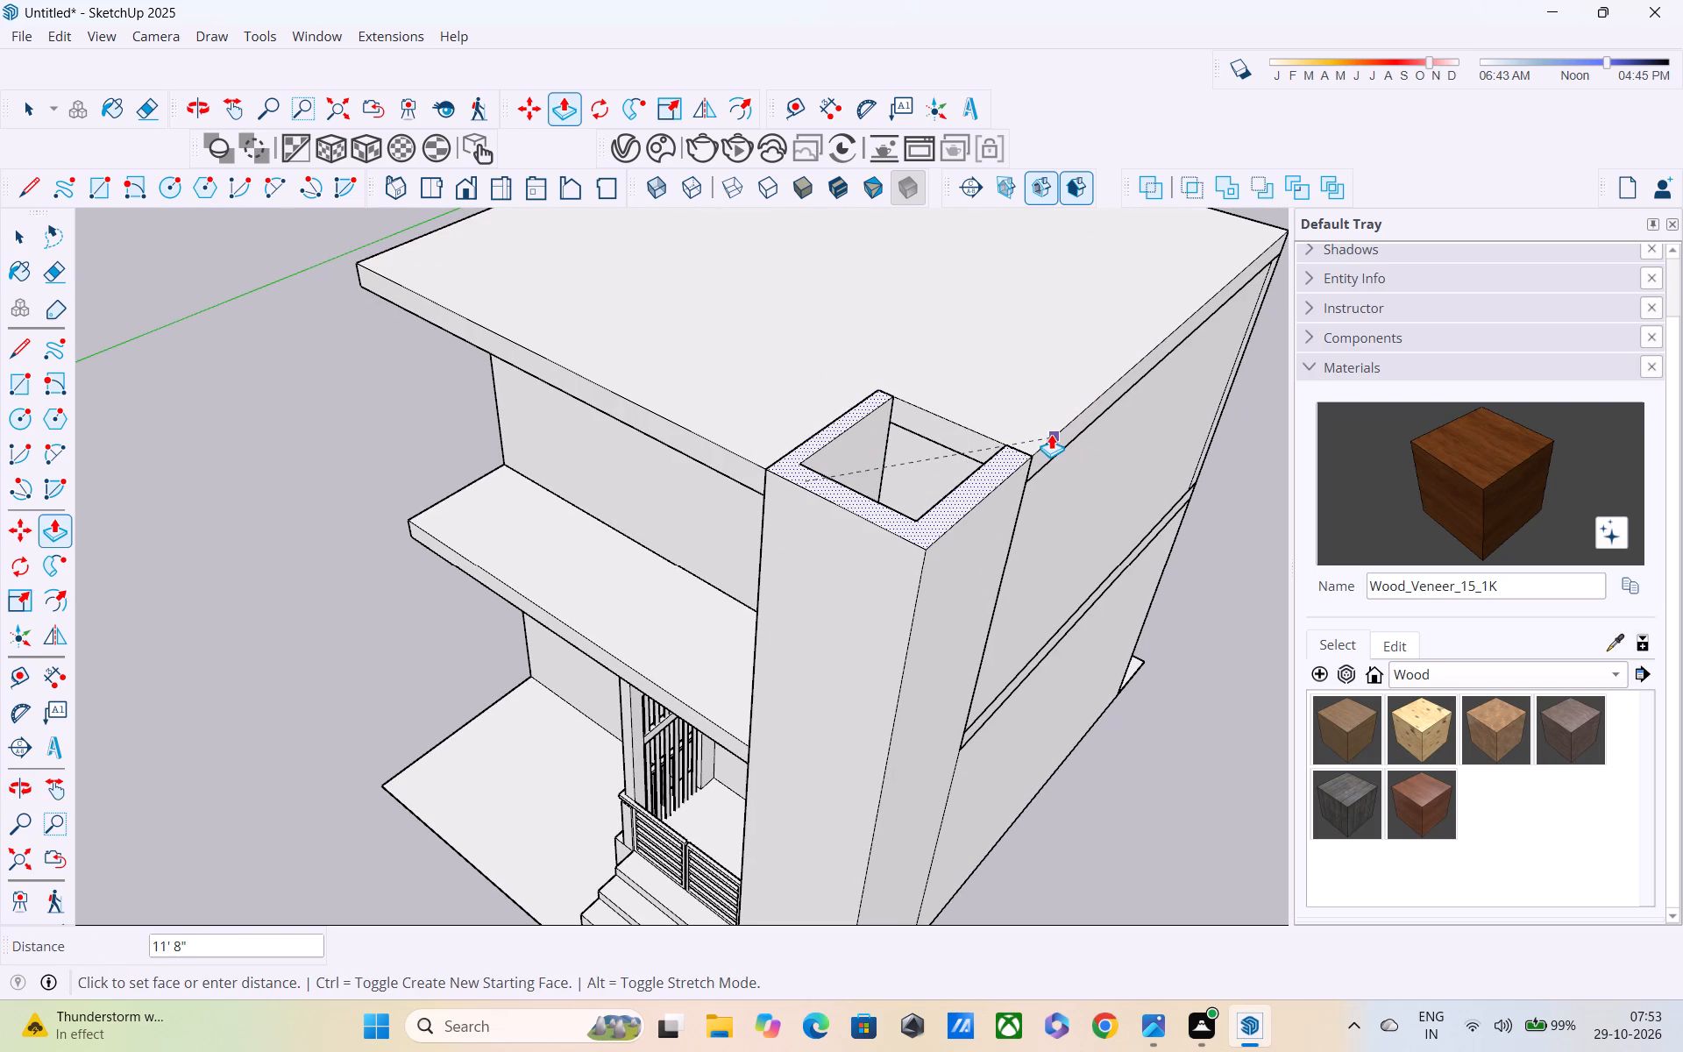
click(1051, 434)
Examine the raised column against both storeys and the overhanging slabs from the front and side.
middle_drag(976, 510, 1027, 287)
scroll(1007, 370, down, 5)
middle_drag(1007, 465, 1342, 388)
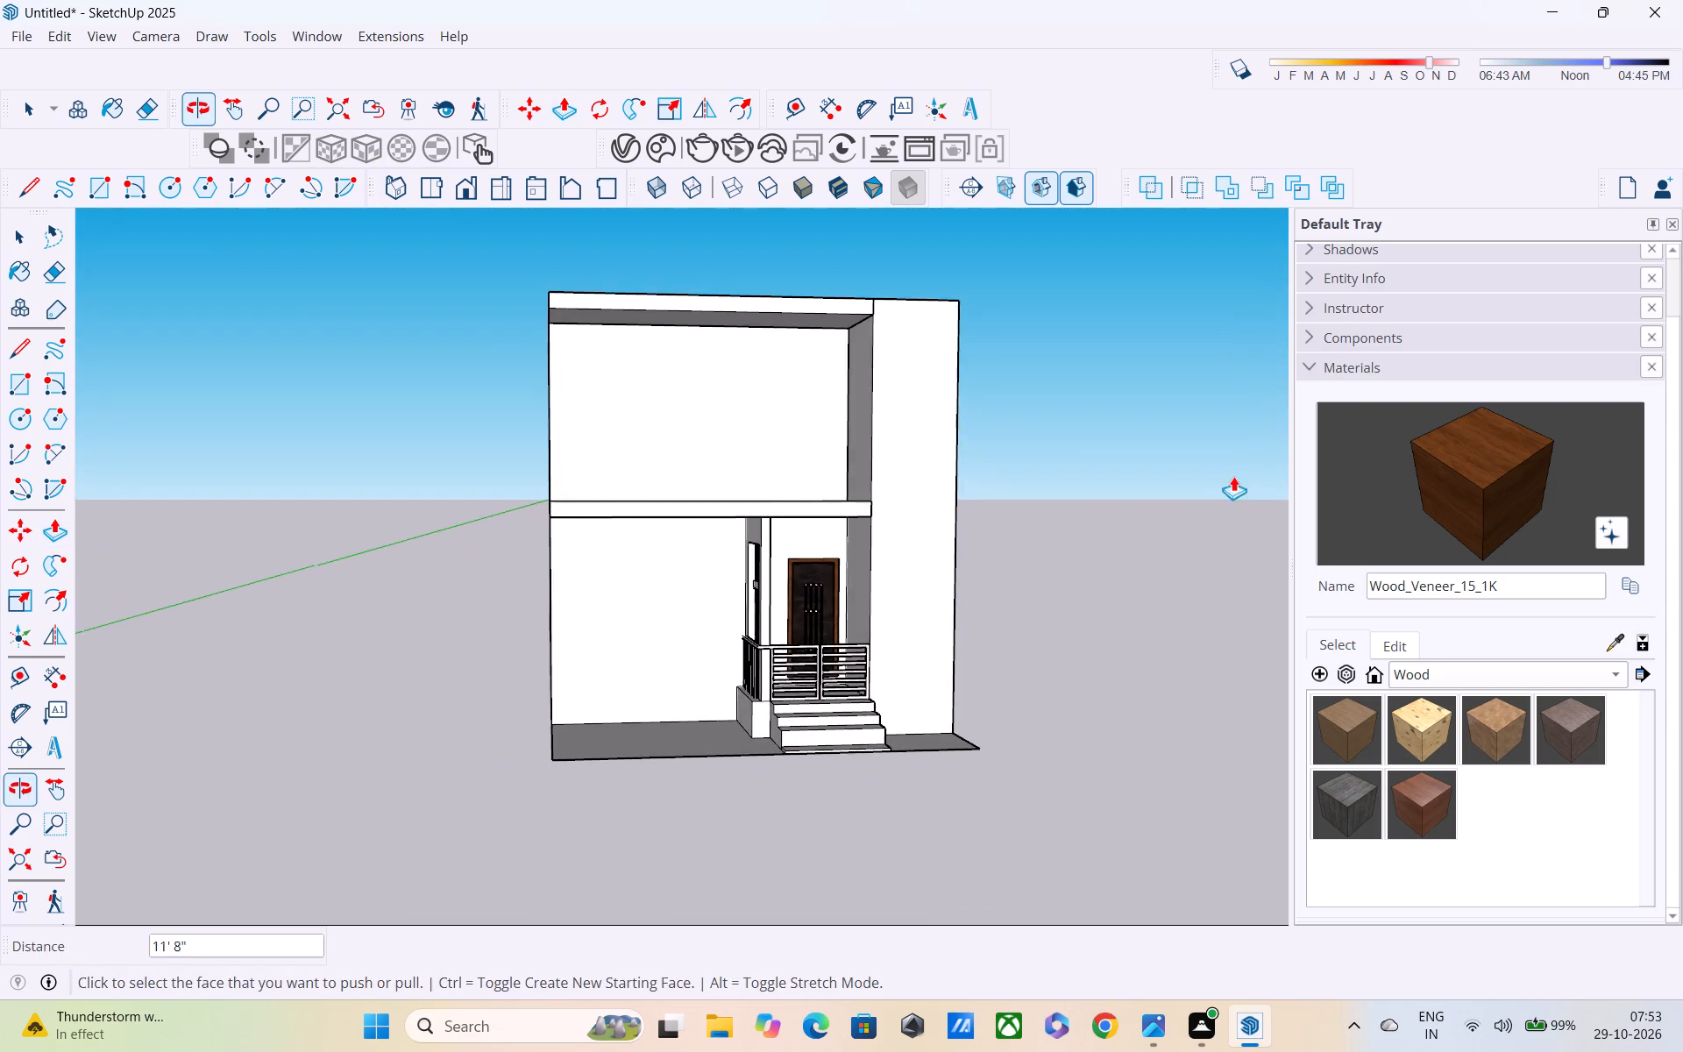
scroll(1104, 498, up, 1)
middle_drag(1084, 498, 1223, 511)
shift+middle_drag(1223, 511, 1481, 493)
middle_drag(743, 769, 769, 537)
shift+scroll(768, 537, down, 1)
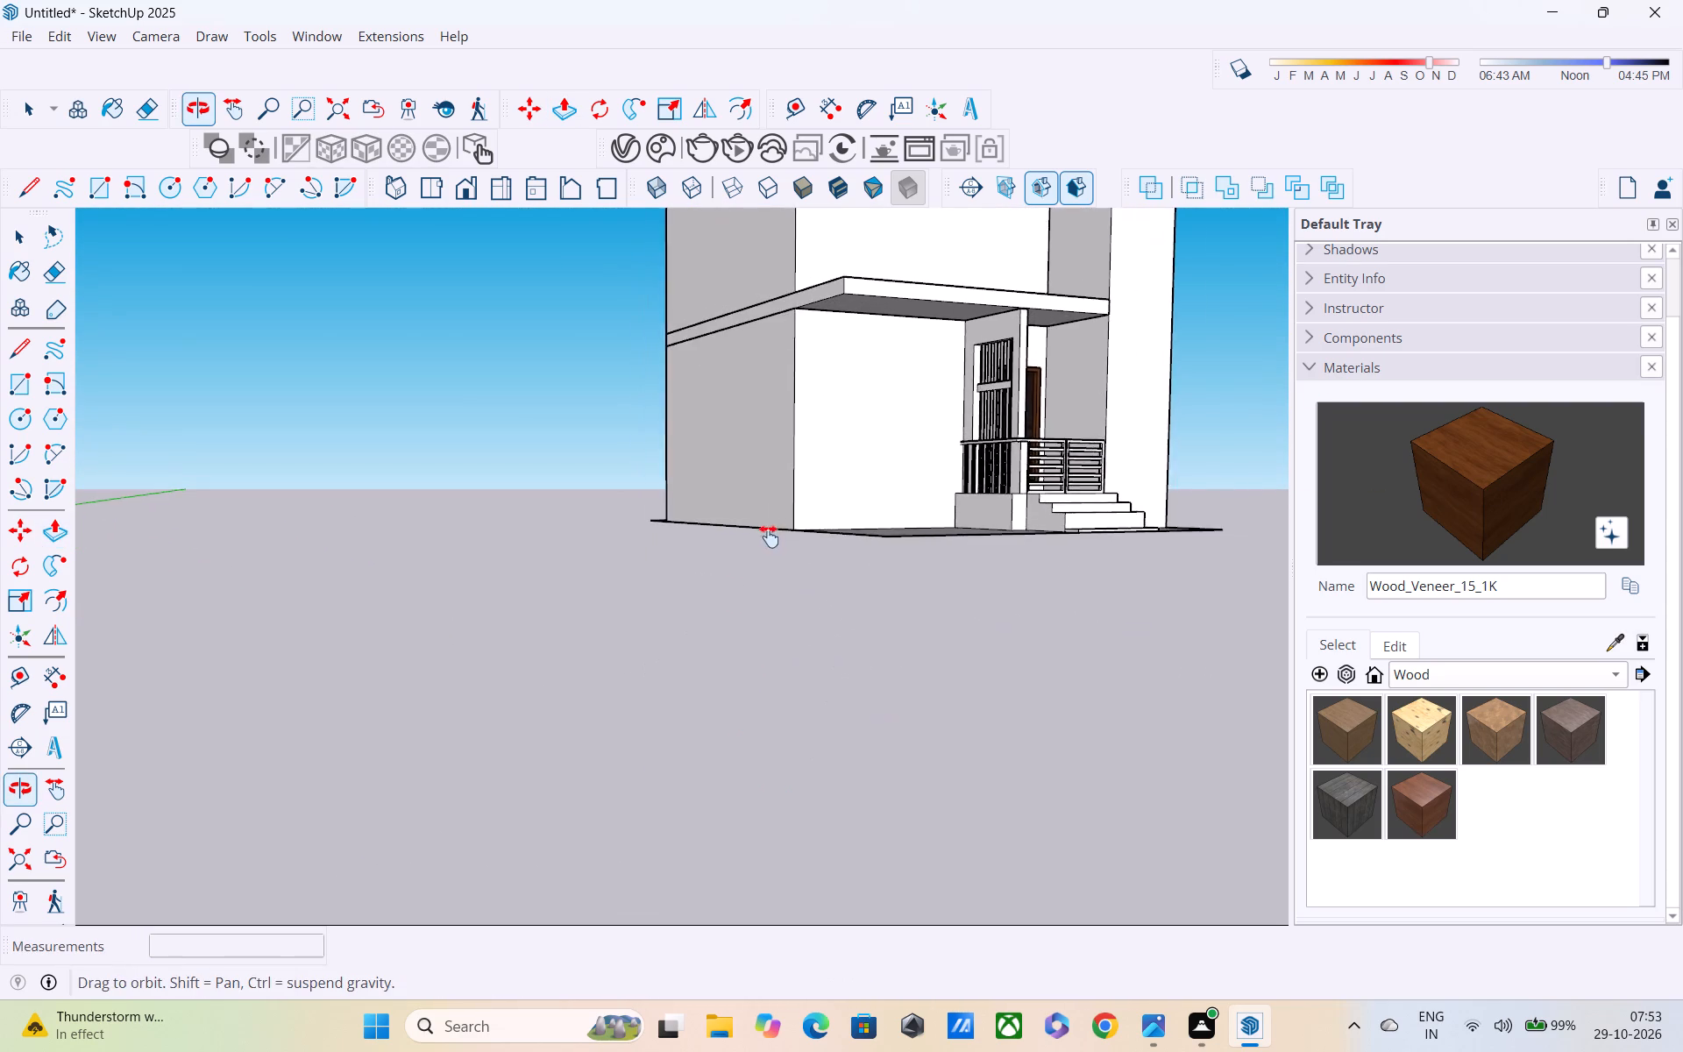
middle_drag(769, 537, 773, 542)
scroll(780, 563, up, 1)
scroll(749, 584, down, 2)
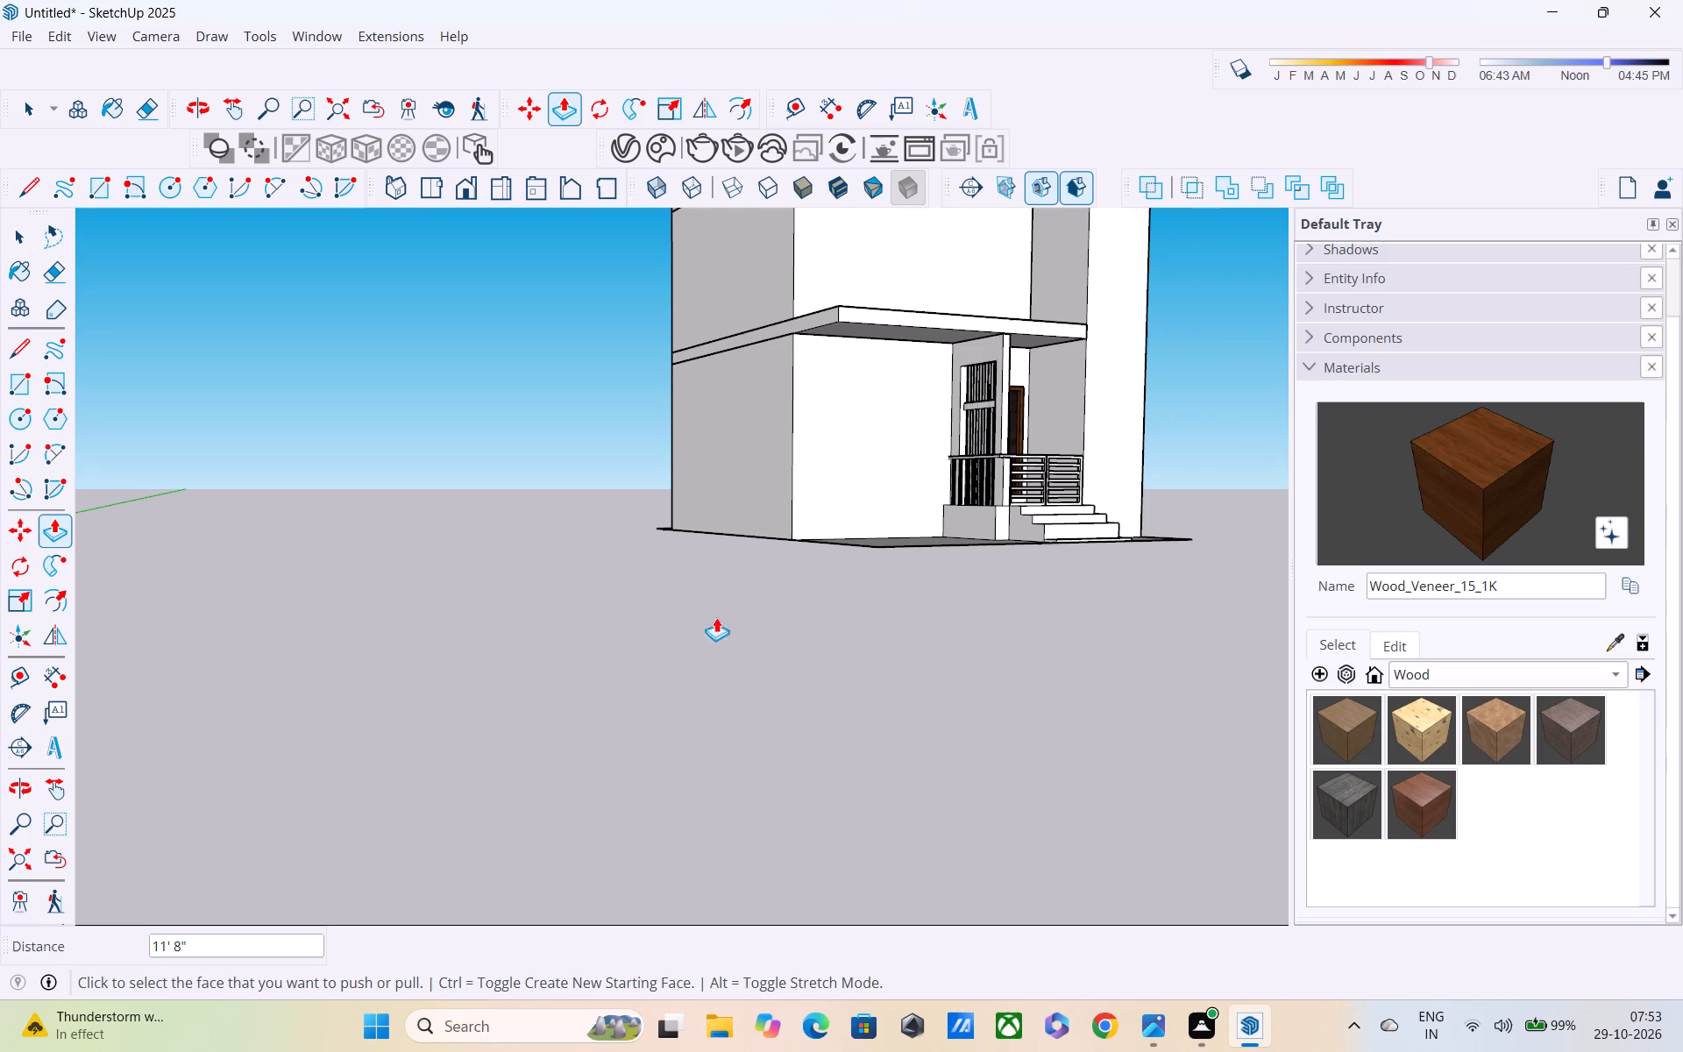
shift+middle_drag(690, 411, 707, 527)
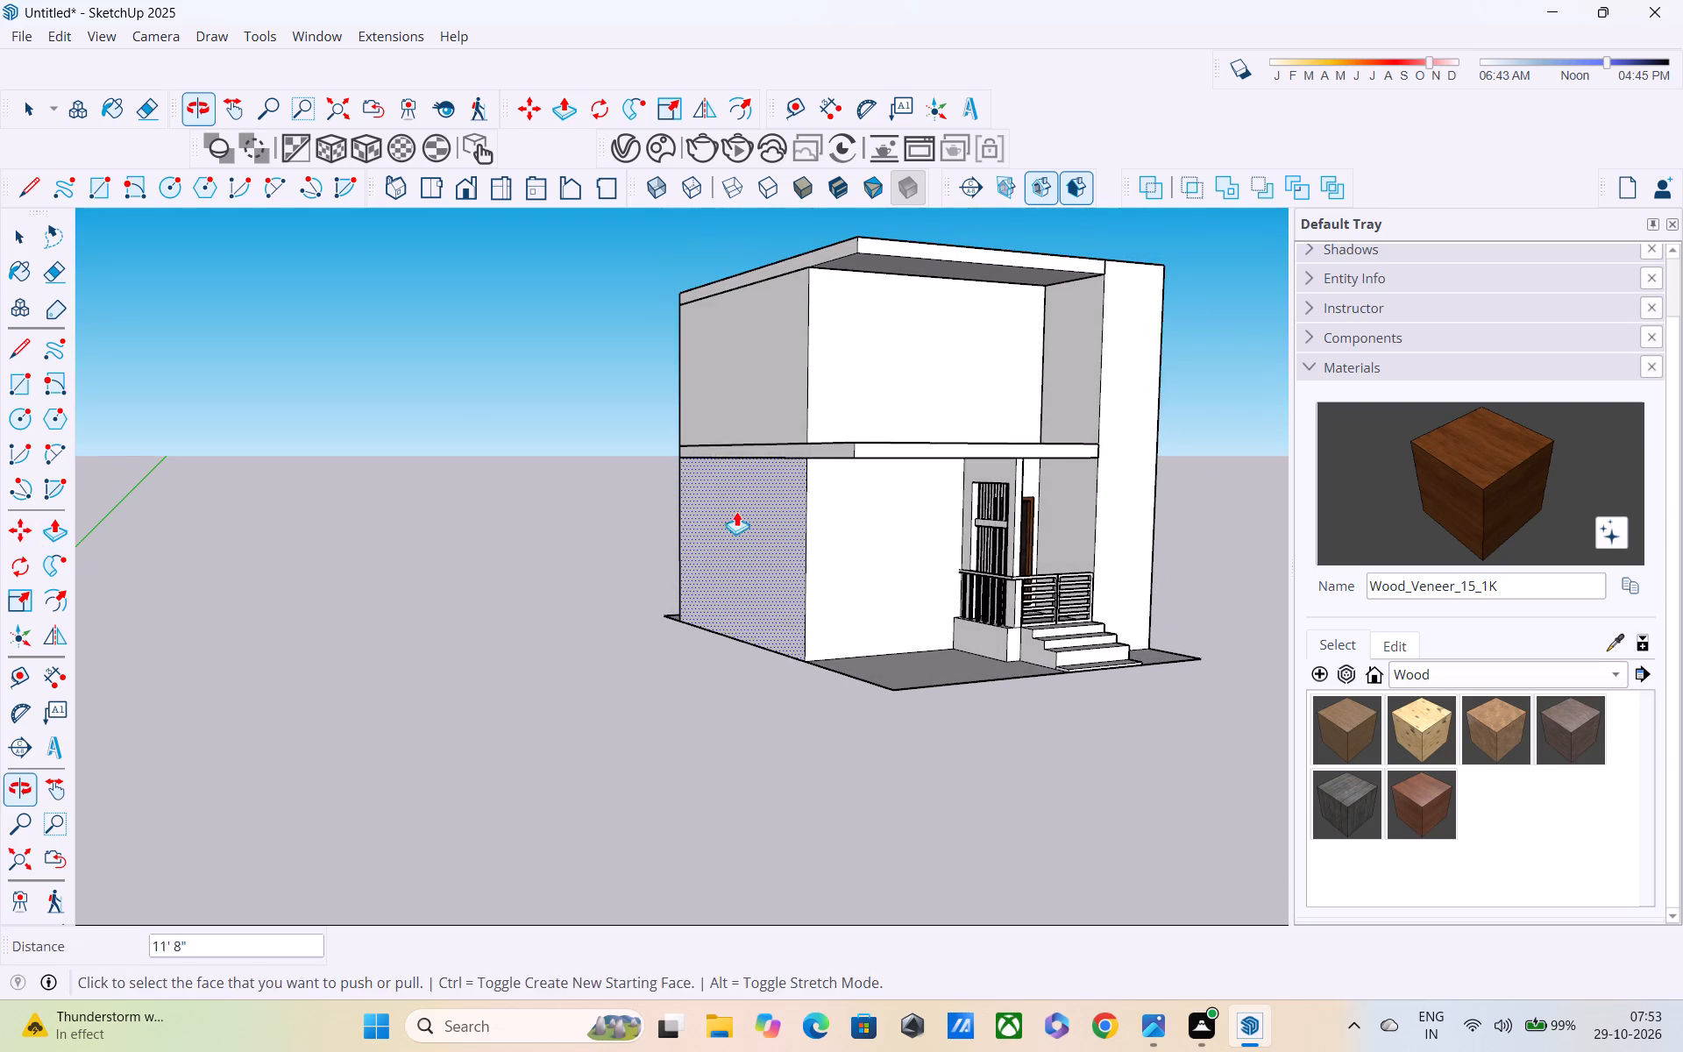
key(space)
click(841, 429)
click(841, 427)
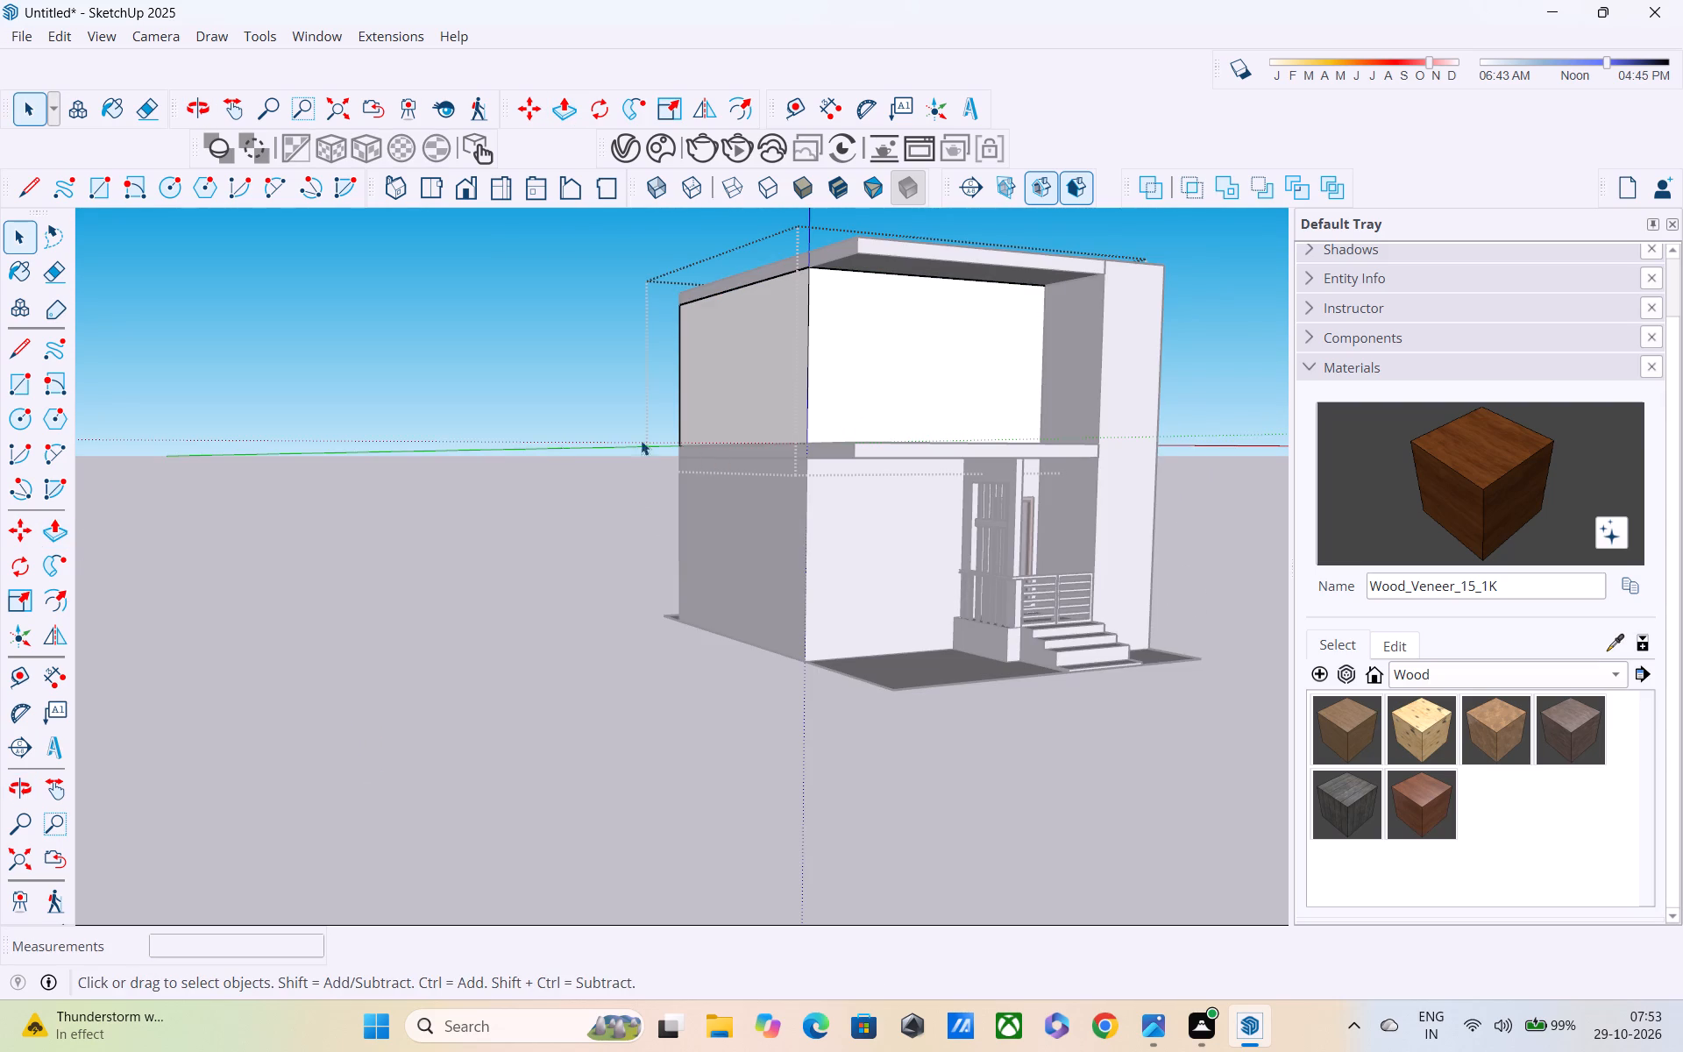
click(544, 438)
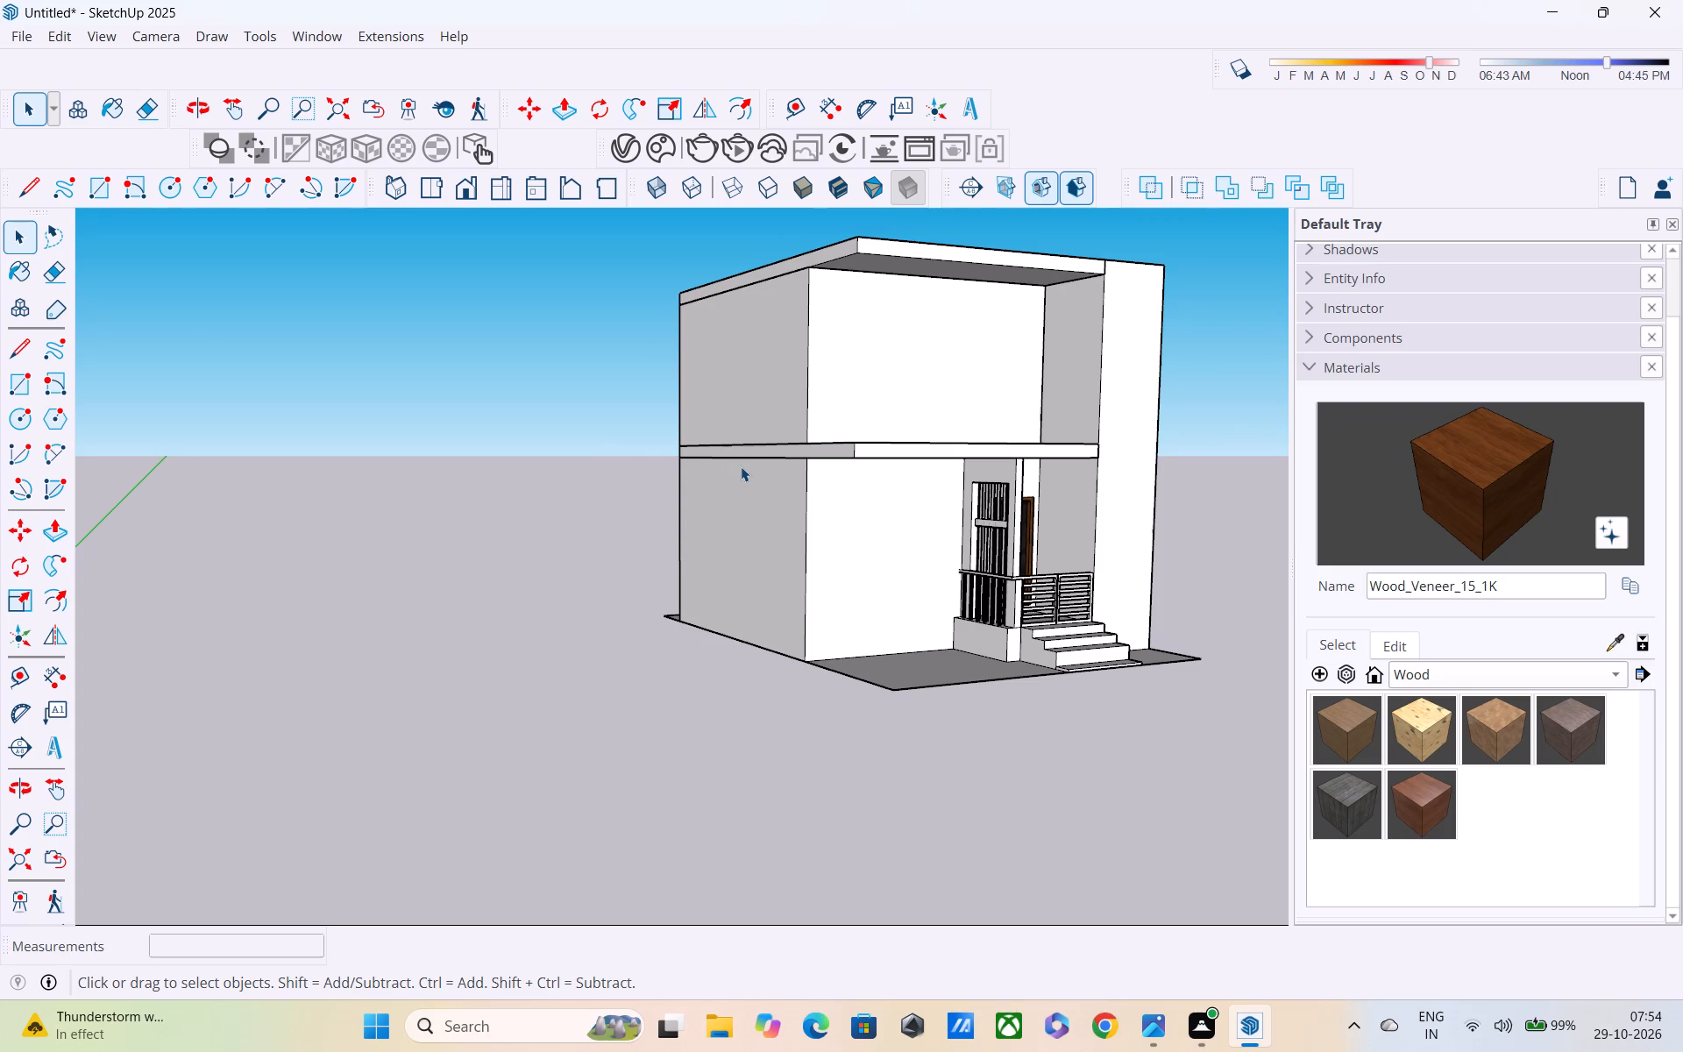
Examine the house's front facade, roof and side from above and from eye level.
middle_drag(764, 444, 754, 462)
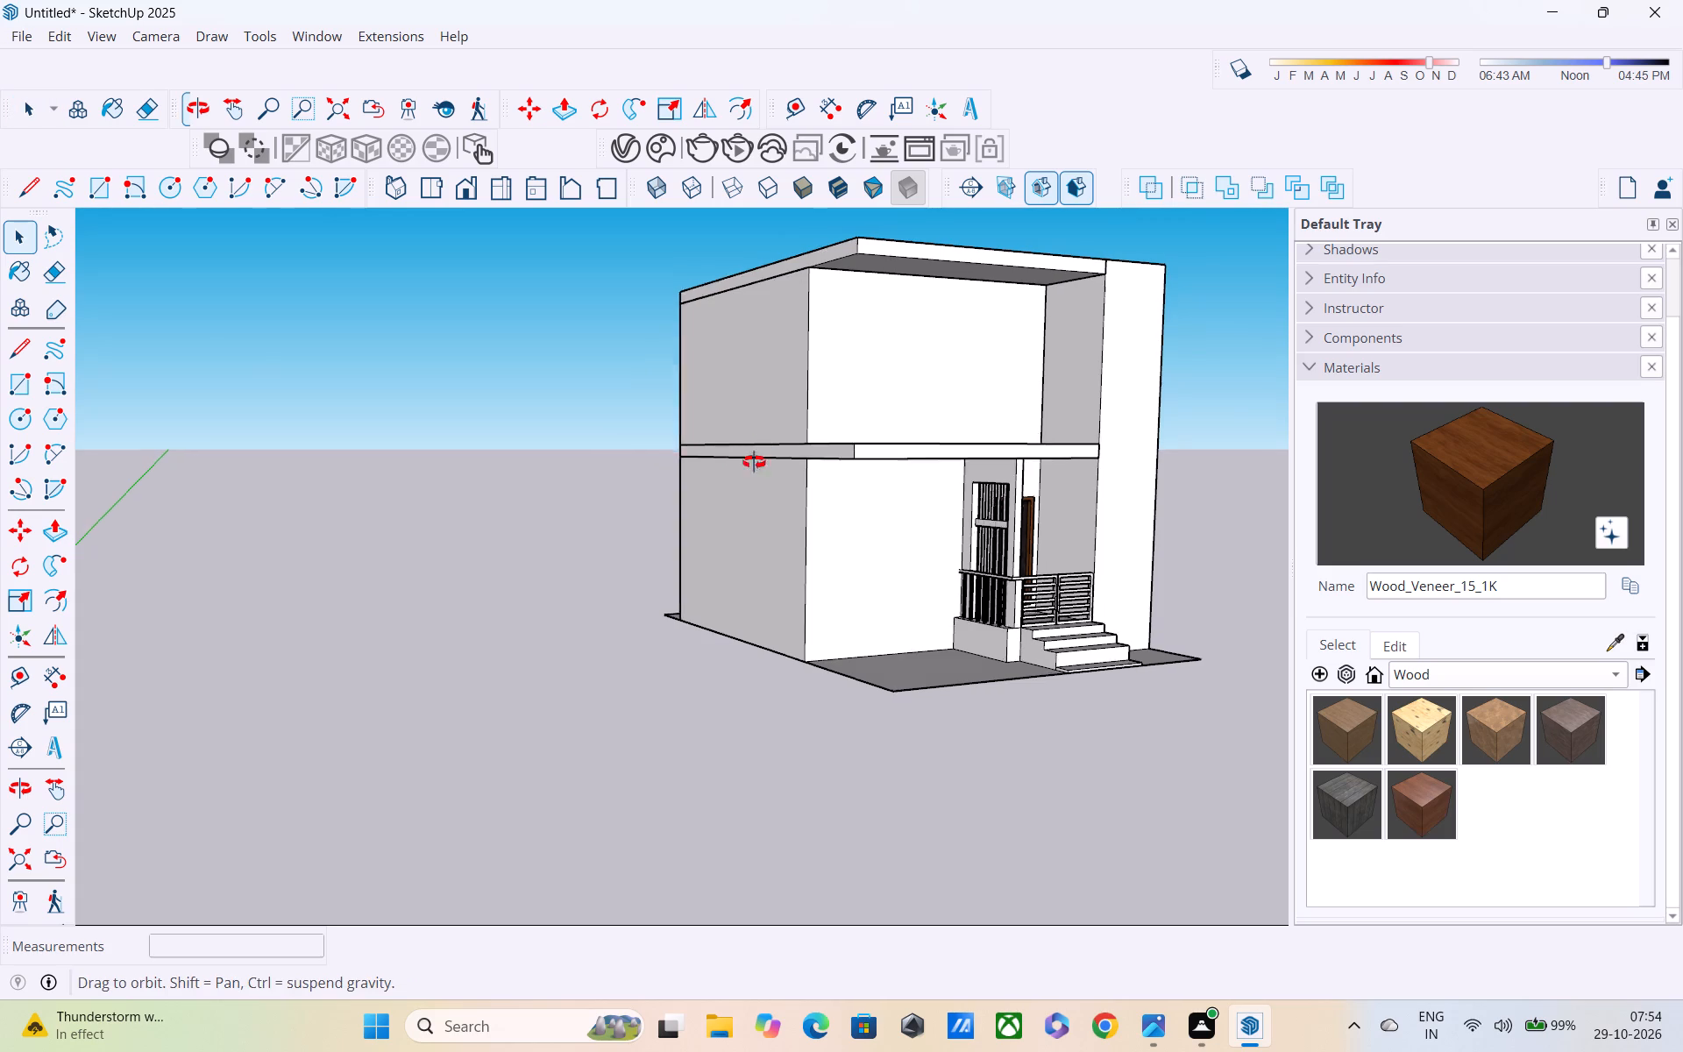
middle_drag(754, 462, 657, 494)
scroll(856, 468, down, 2)
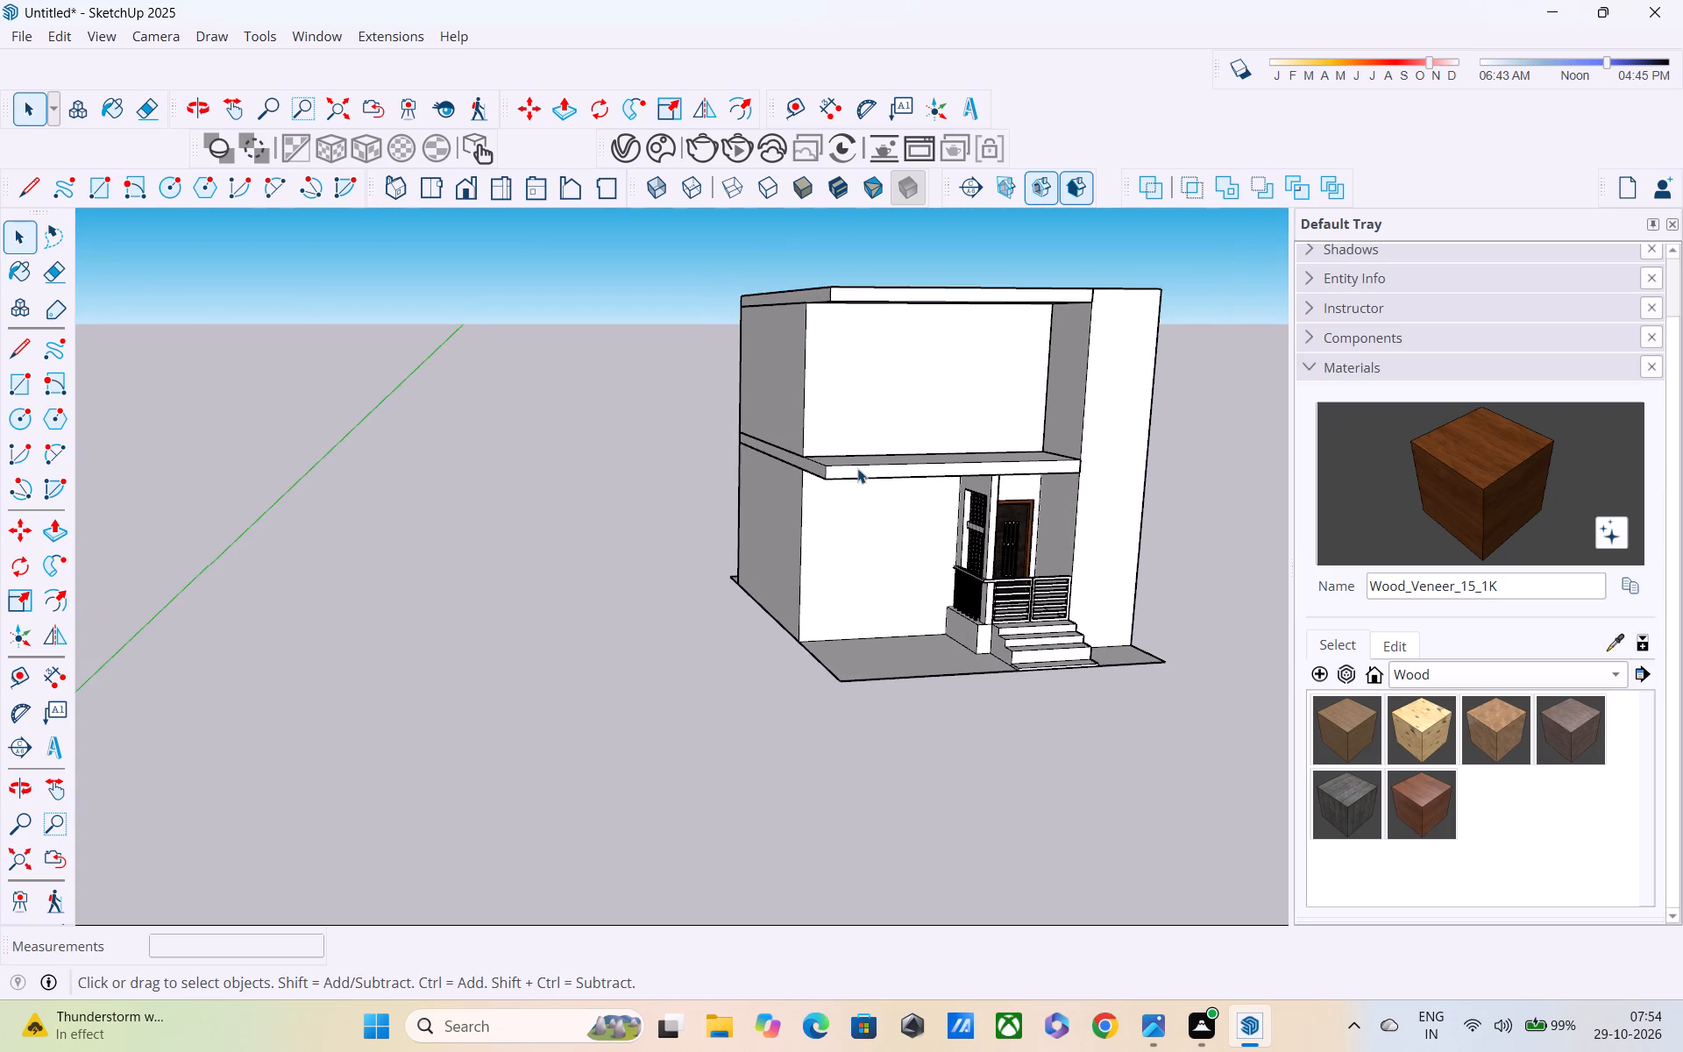
middle_drag(858, 468, 822, 551)
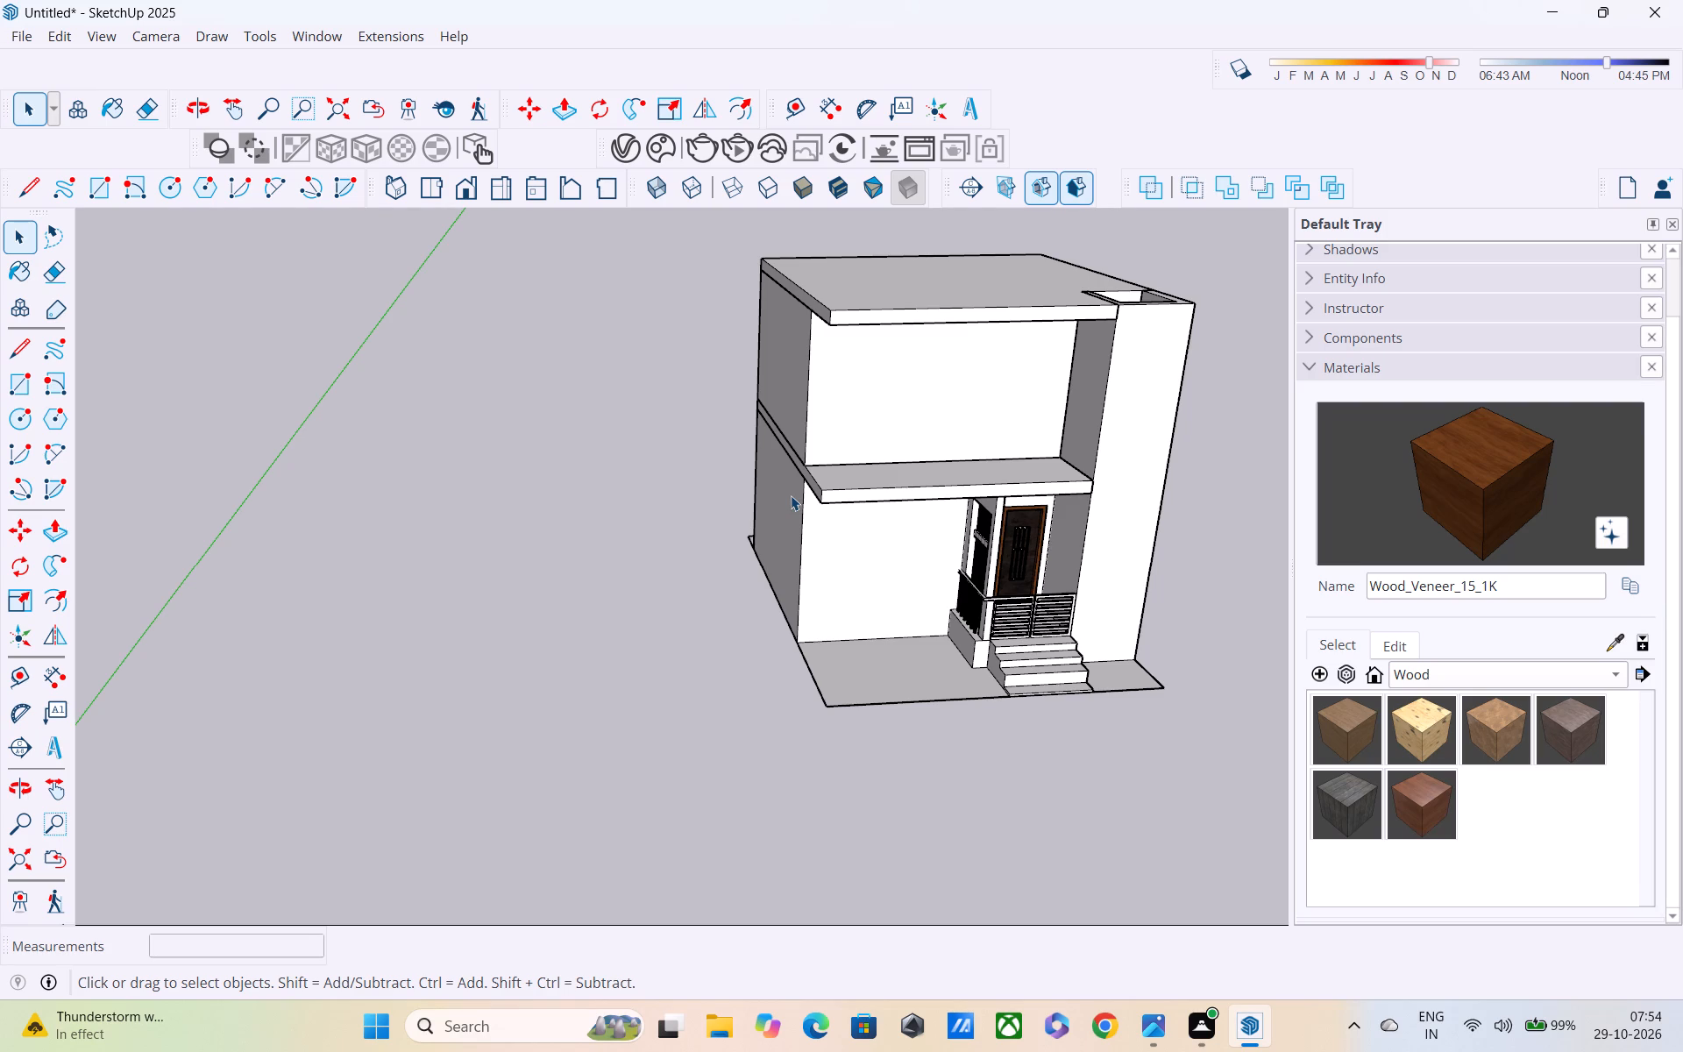
middle_drag(790, 495, 834, 521)
scroll(856, 535, up, 1)
middle_drag(856, 535, 593, 361)
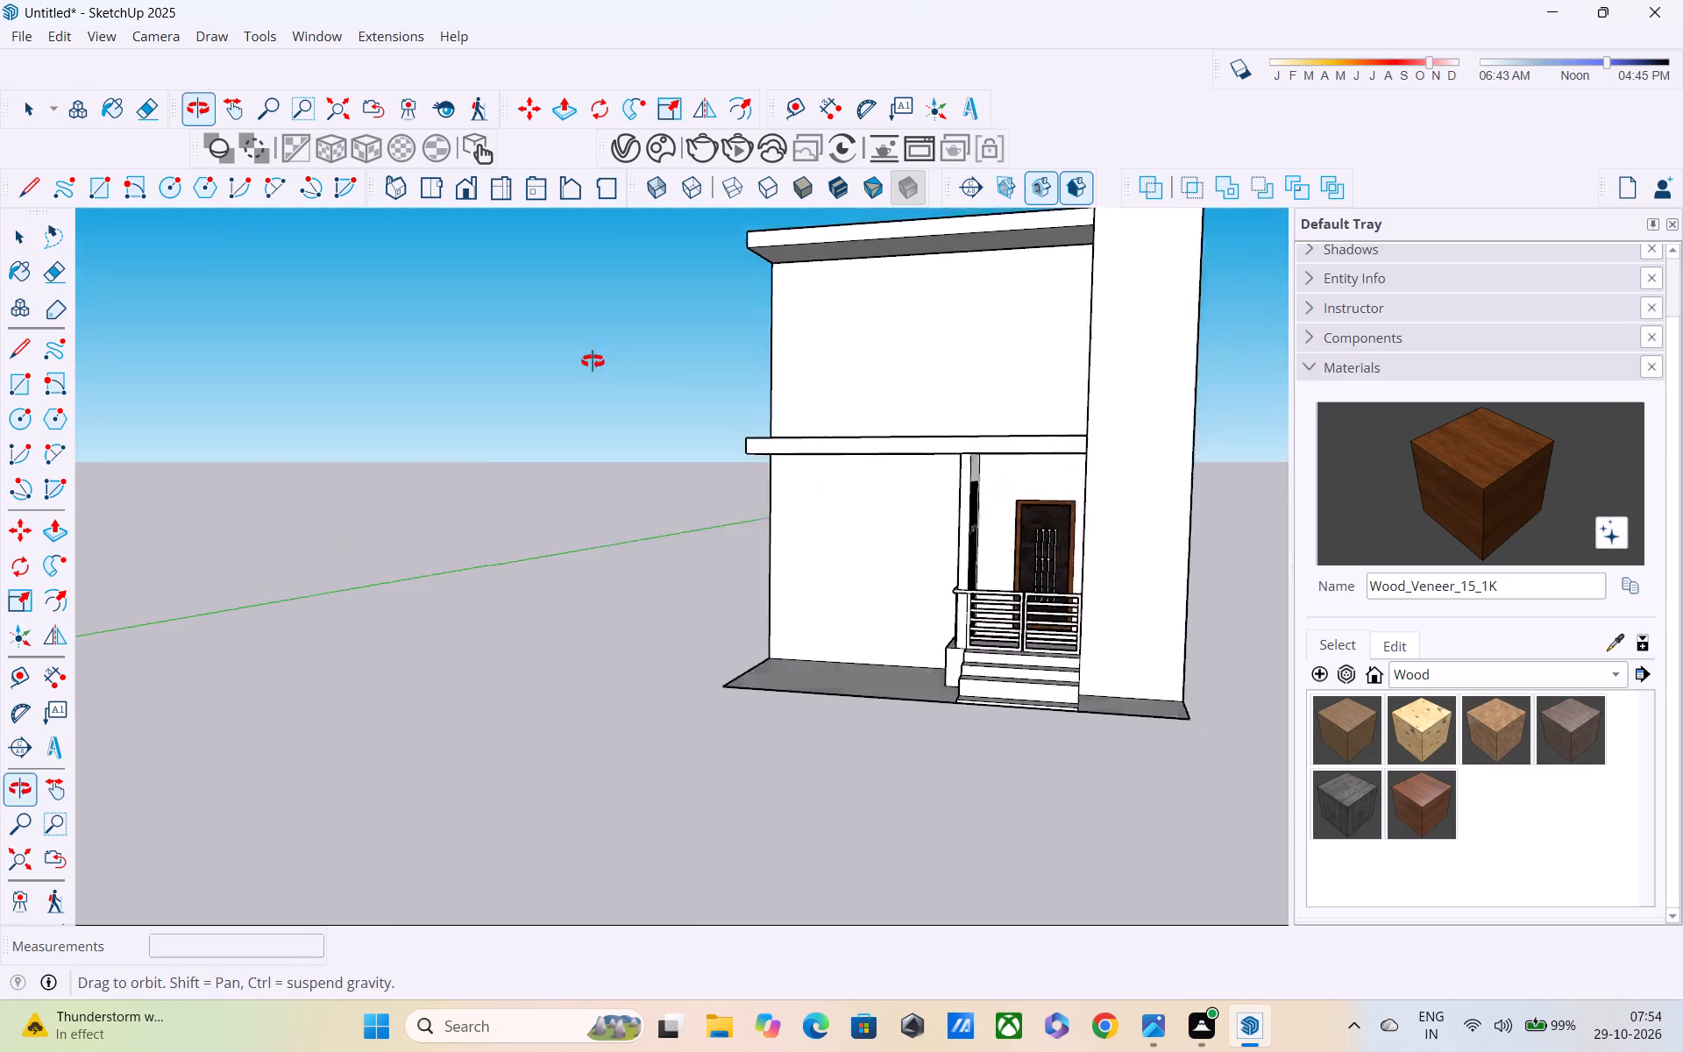
middle_drag(593, 361, 591, 359)
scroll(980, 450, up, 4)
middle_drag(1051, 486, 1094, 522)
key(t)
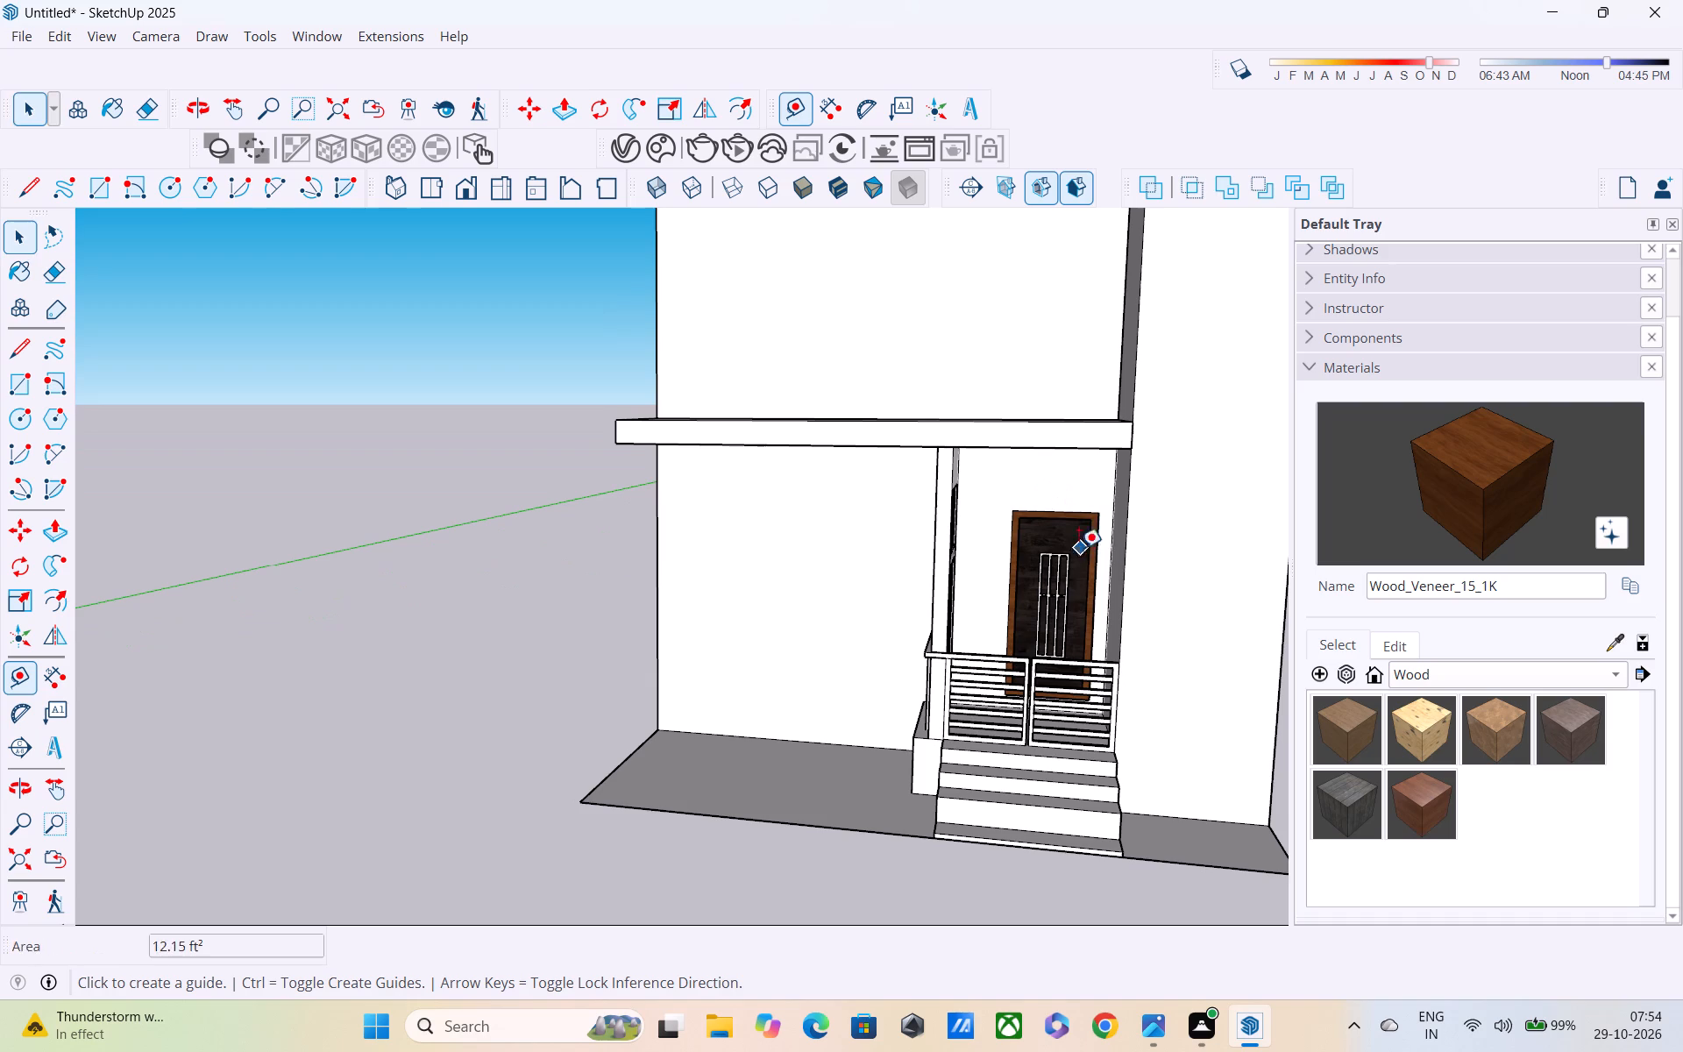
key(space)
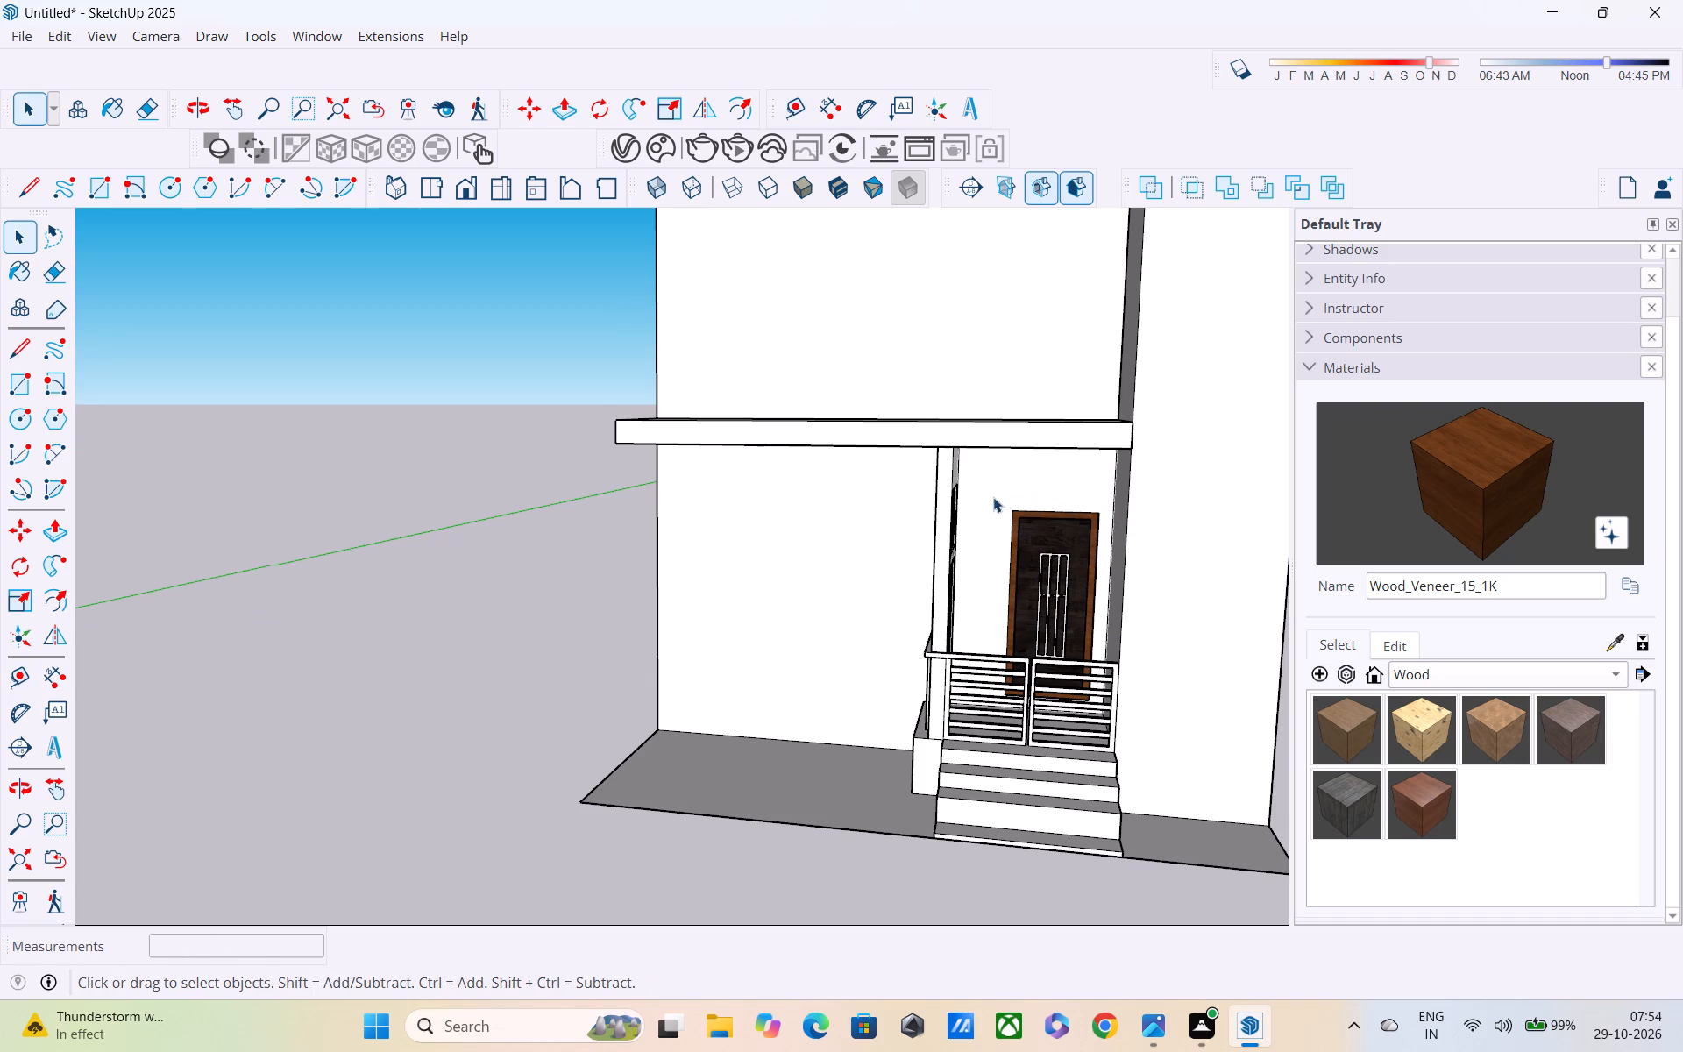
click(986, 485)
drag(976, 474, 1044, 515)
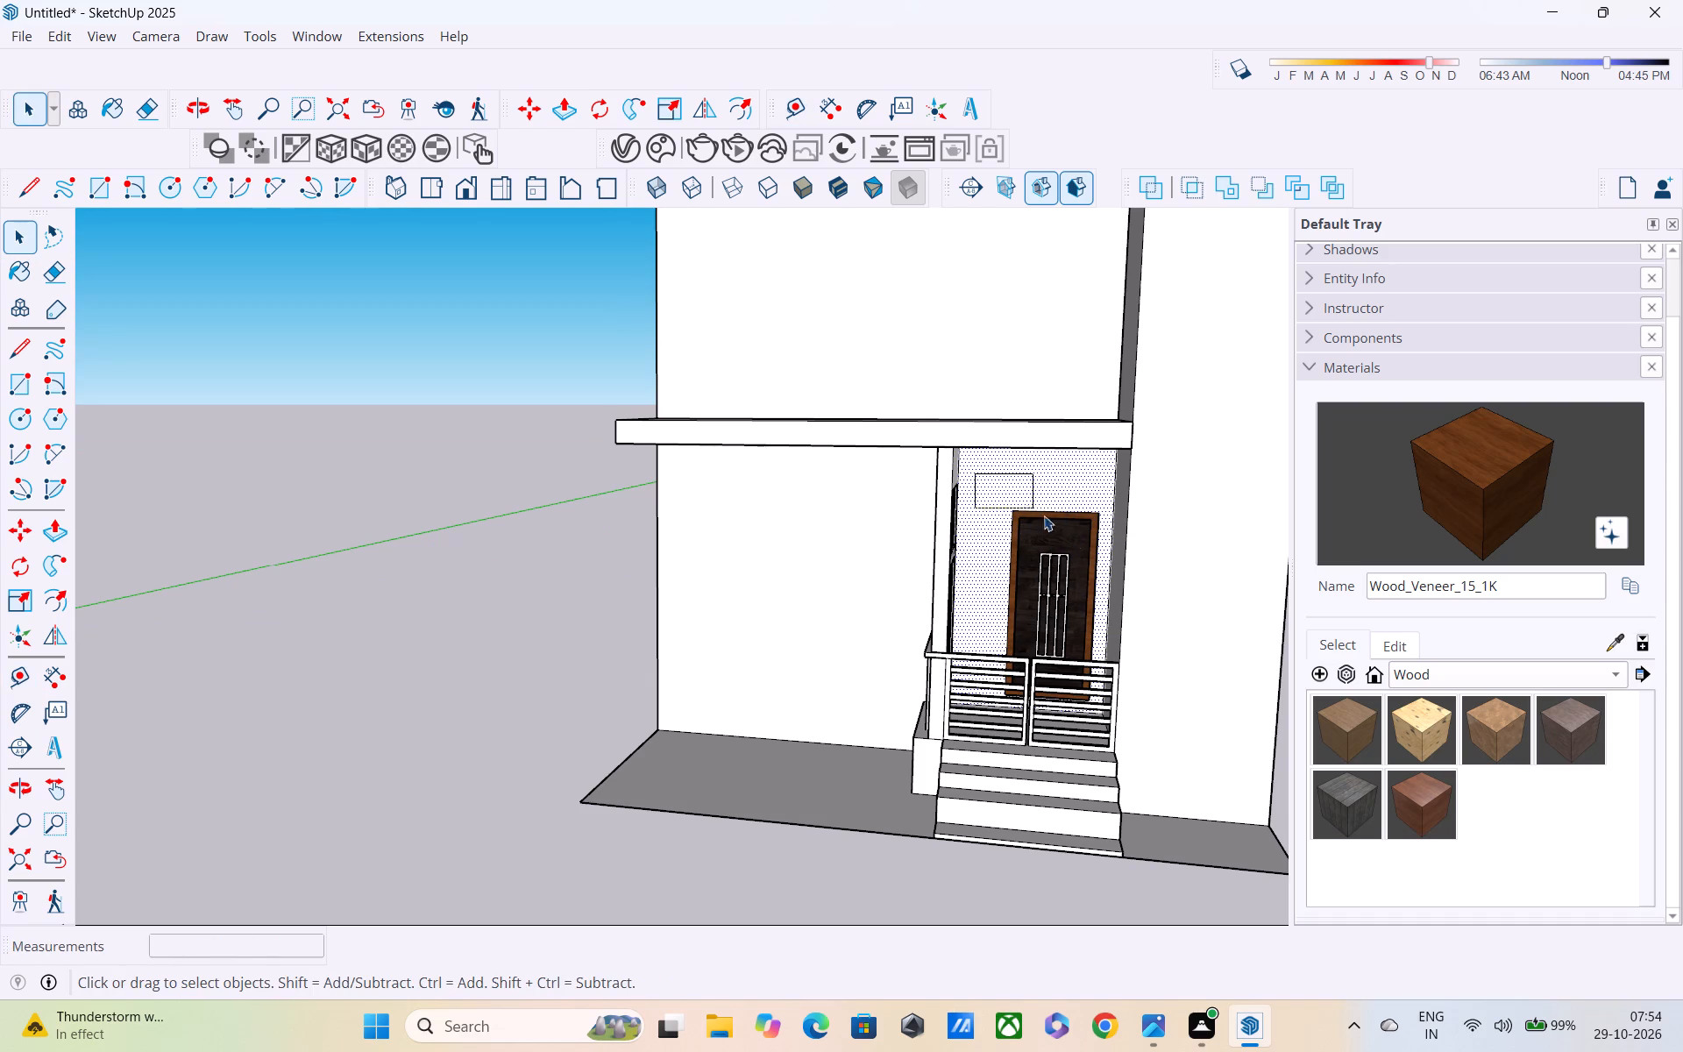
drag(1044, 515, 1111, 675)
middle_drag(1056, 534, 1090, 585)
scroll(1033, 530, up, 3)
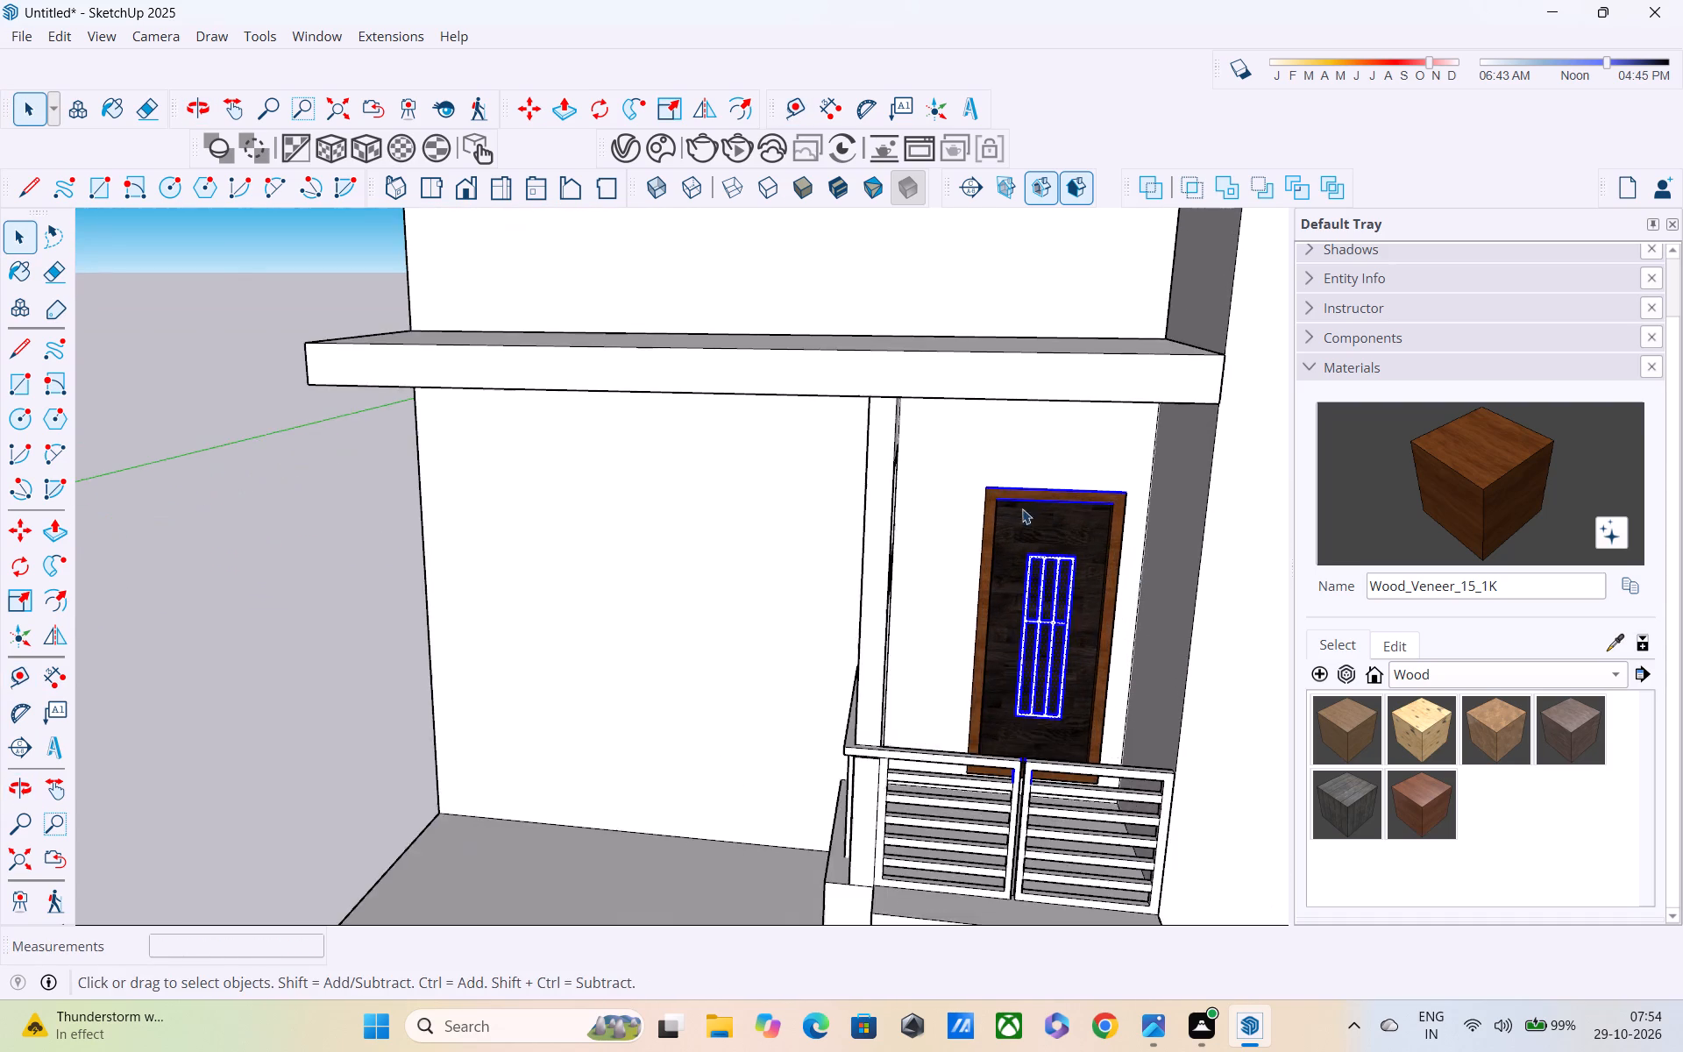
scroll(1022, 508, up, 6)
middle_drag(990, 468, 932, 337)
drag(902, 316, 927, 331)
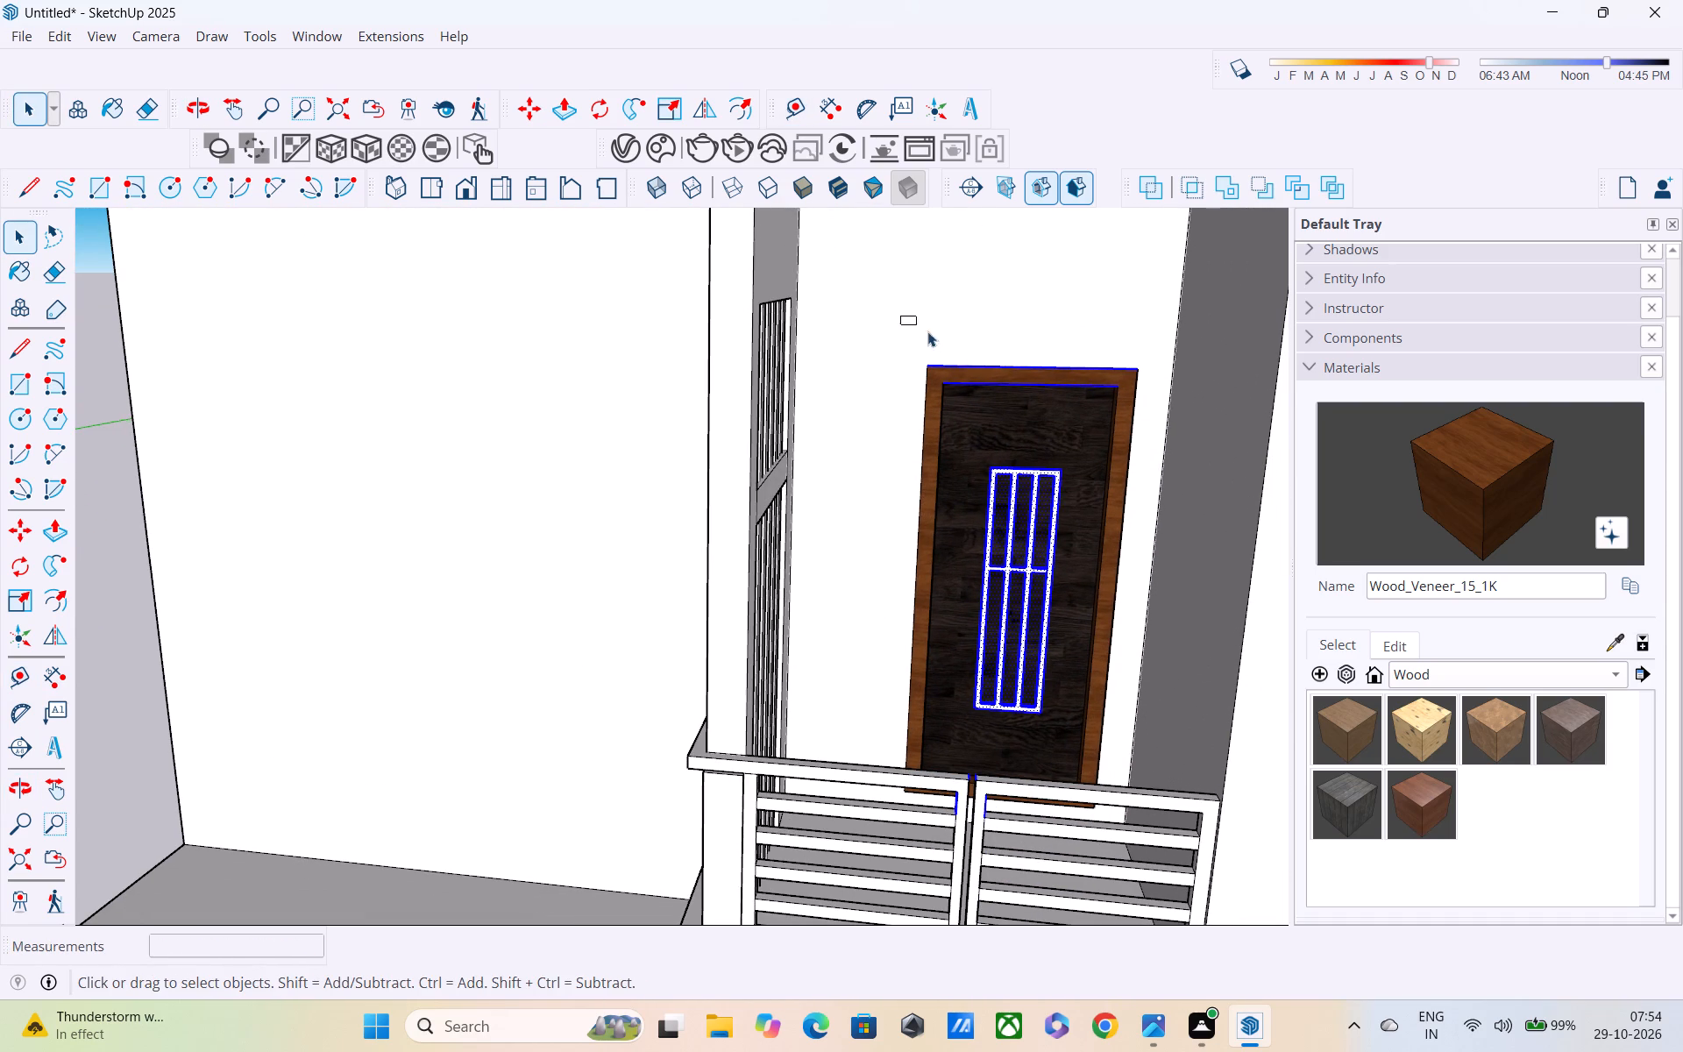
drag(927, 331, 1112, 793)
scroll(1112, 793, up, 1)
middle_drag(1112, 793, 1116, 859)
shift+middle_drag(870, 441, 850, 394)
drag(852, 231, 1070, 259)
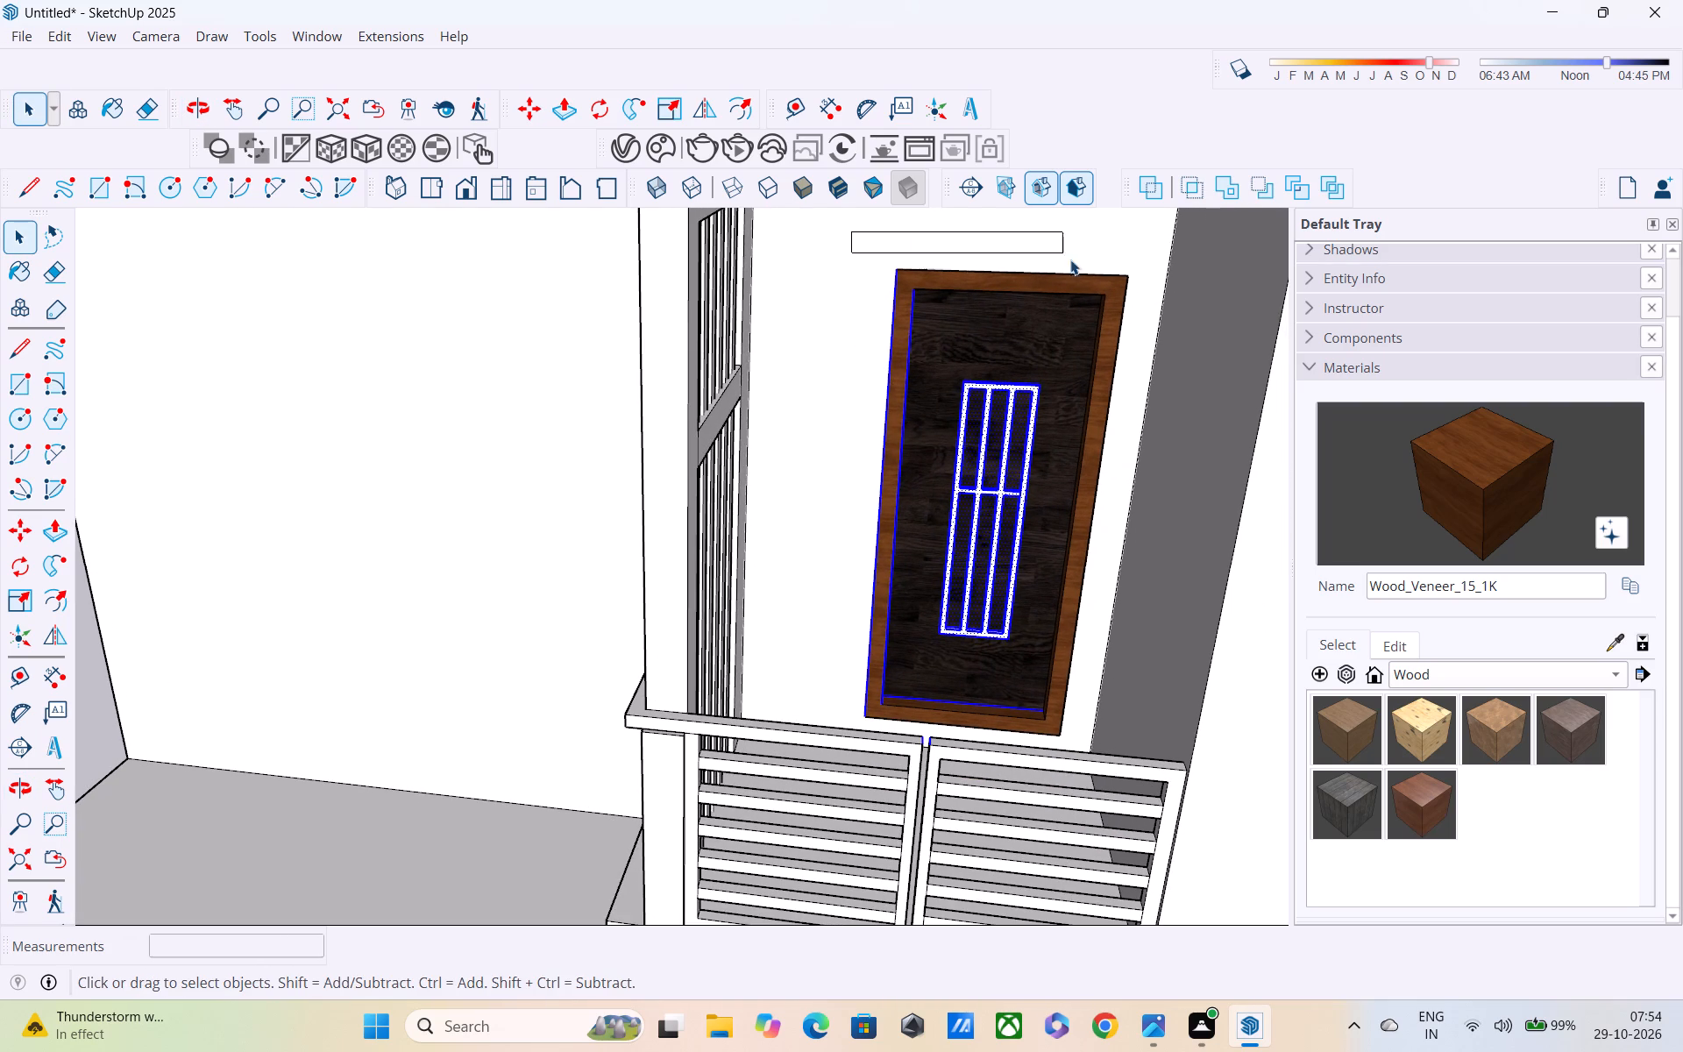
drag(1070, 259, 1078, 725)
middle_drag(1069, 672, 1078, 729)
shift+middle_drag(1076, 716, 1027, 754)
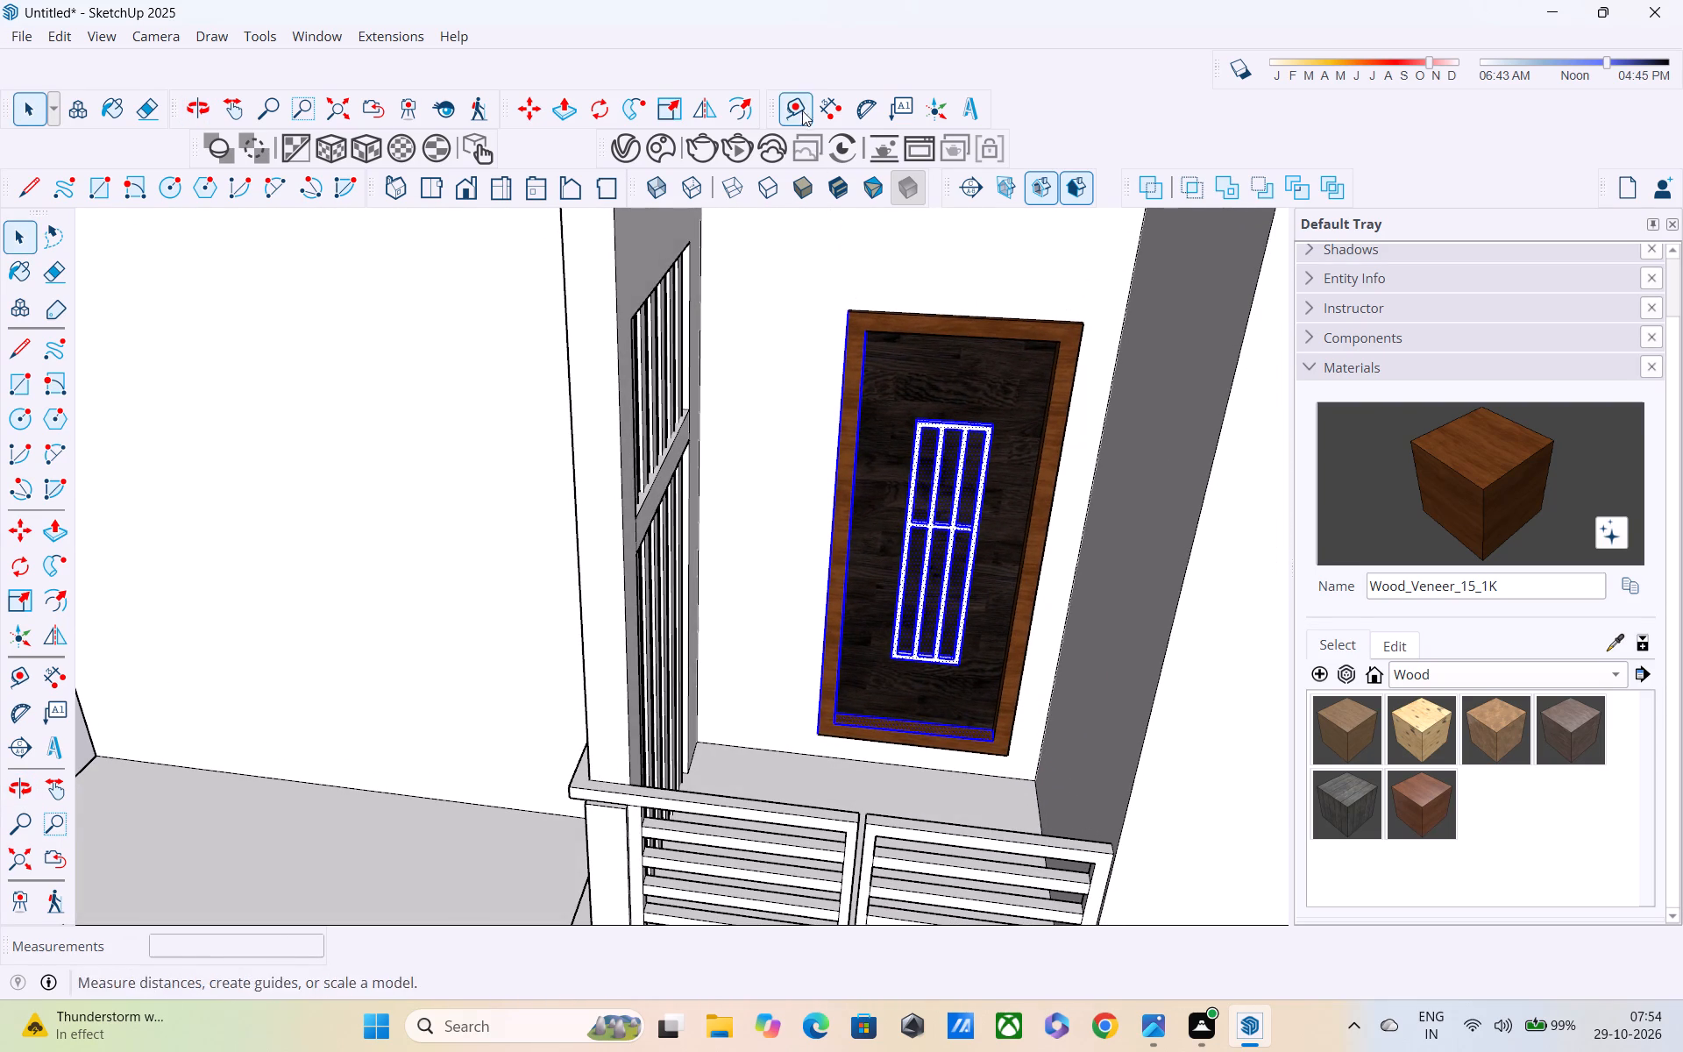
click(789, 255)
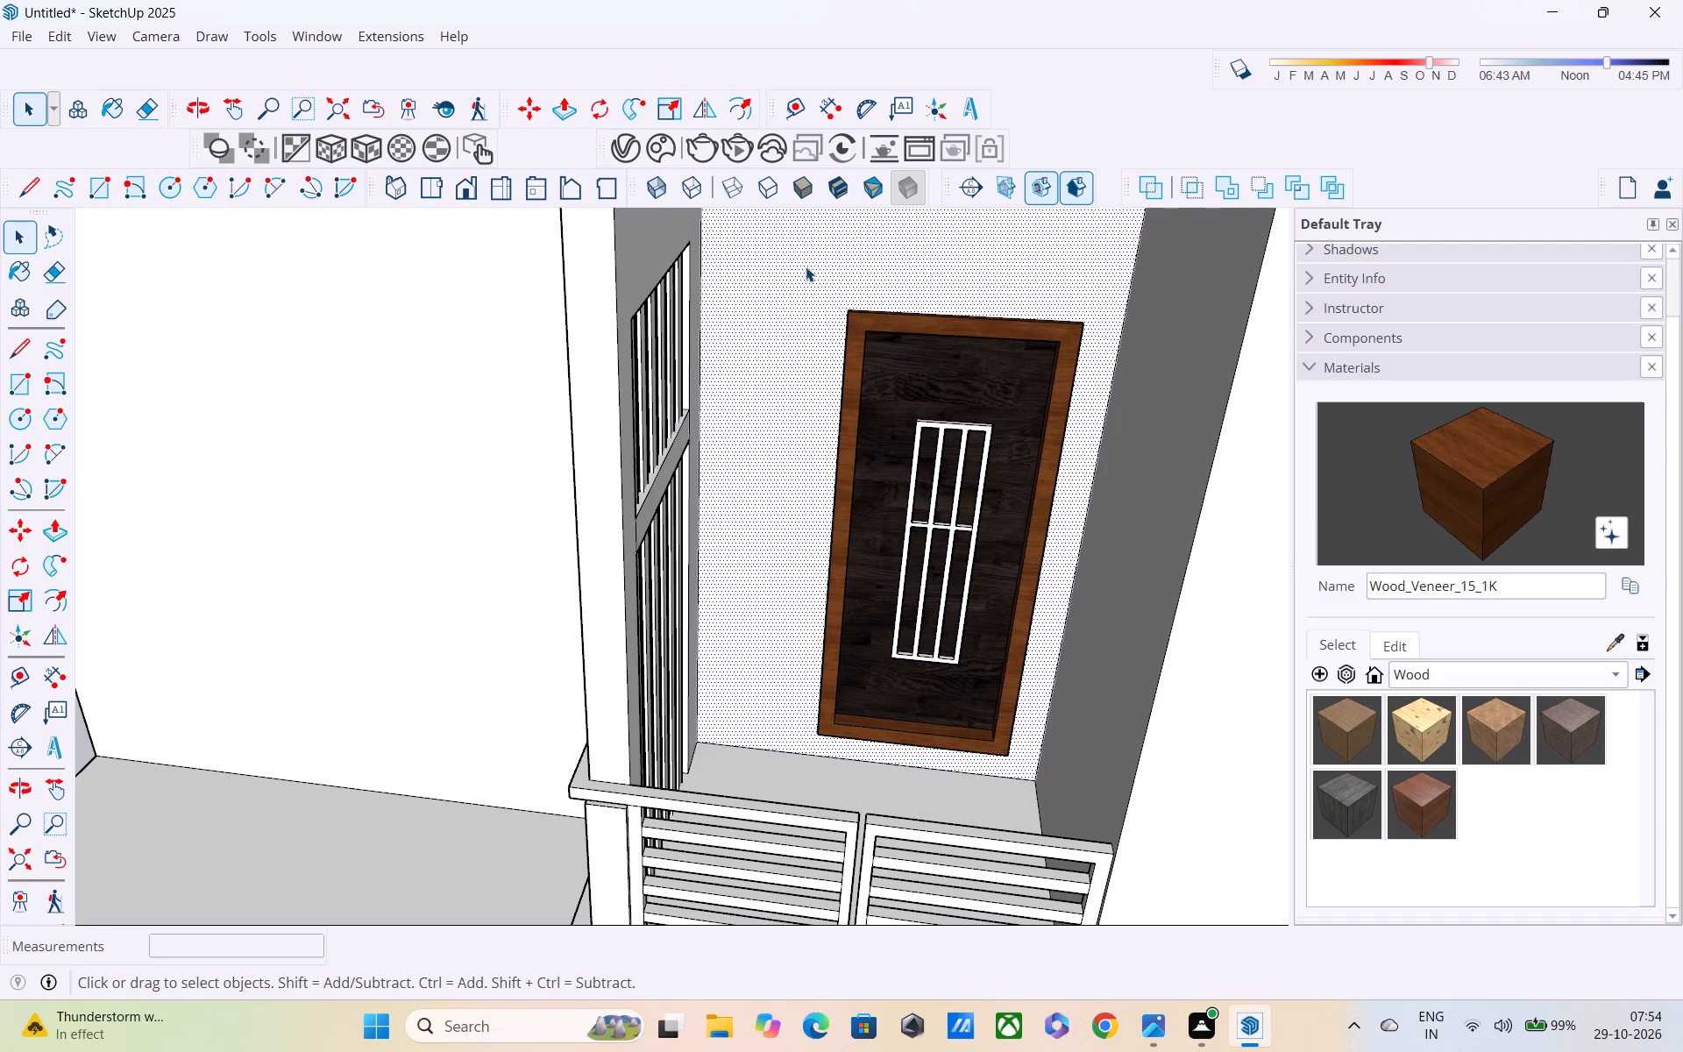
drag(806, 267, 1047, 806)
Copy the complete entrance door, including its frame and grille, onto the open ground beside the house.
drag(760, 234, 795, 228)
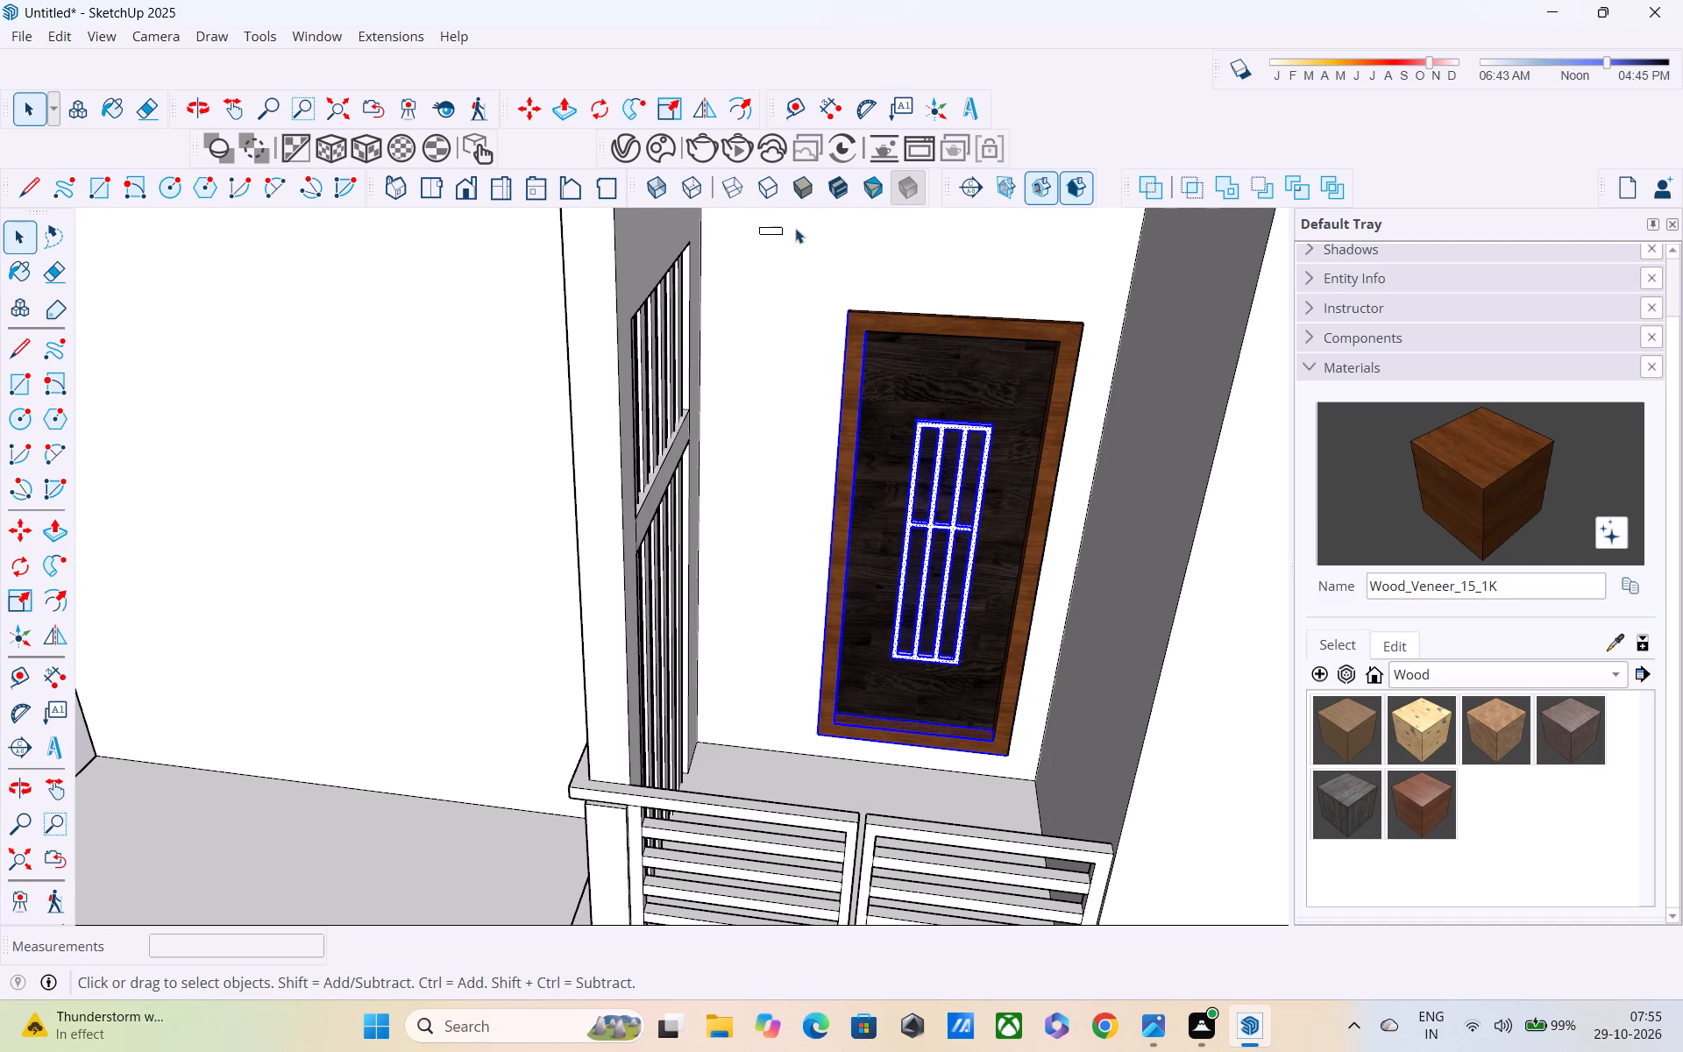
drag(795, 228, 1063, 764)
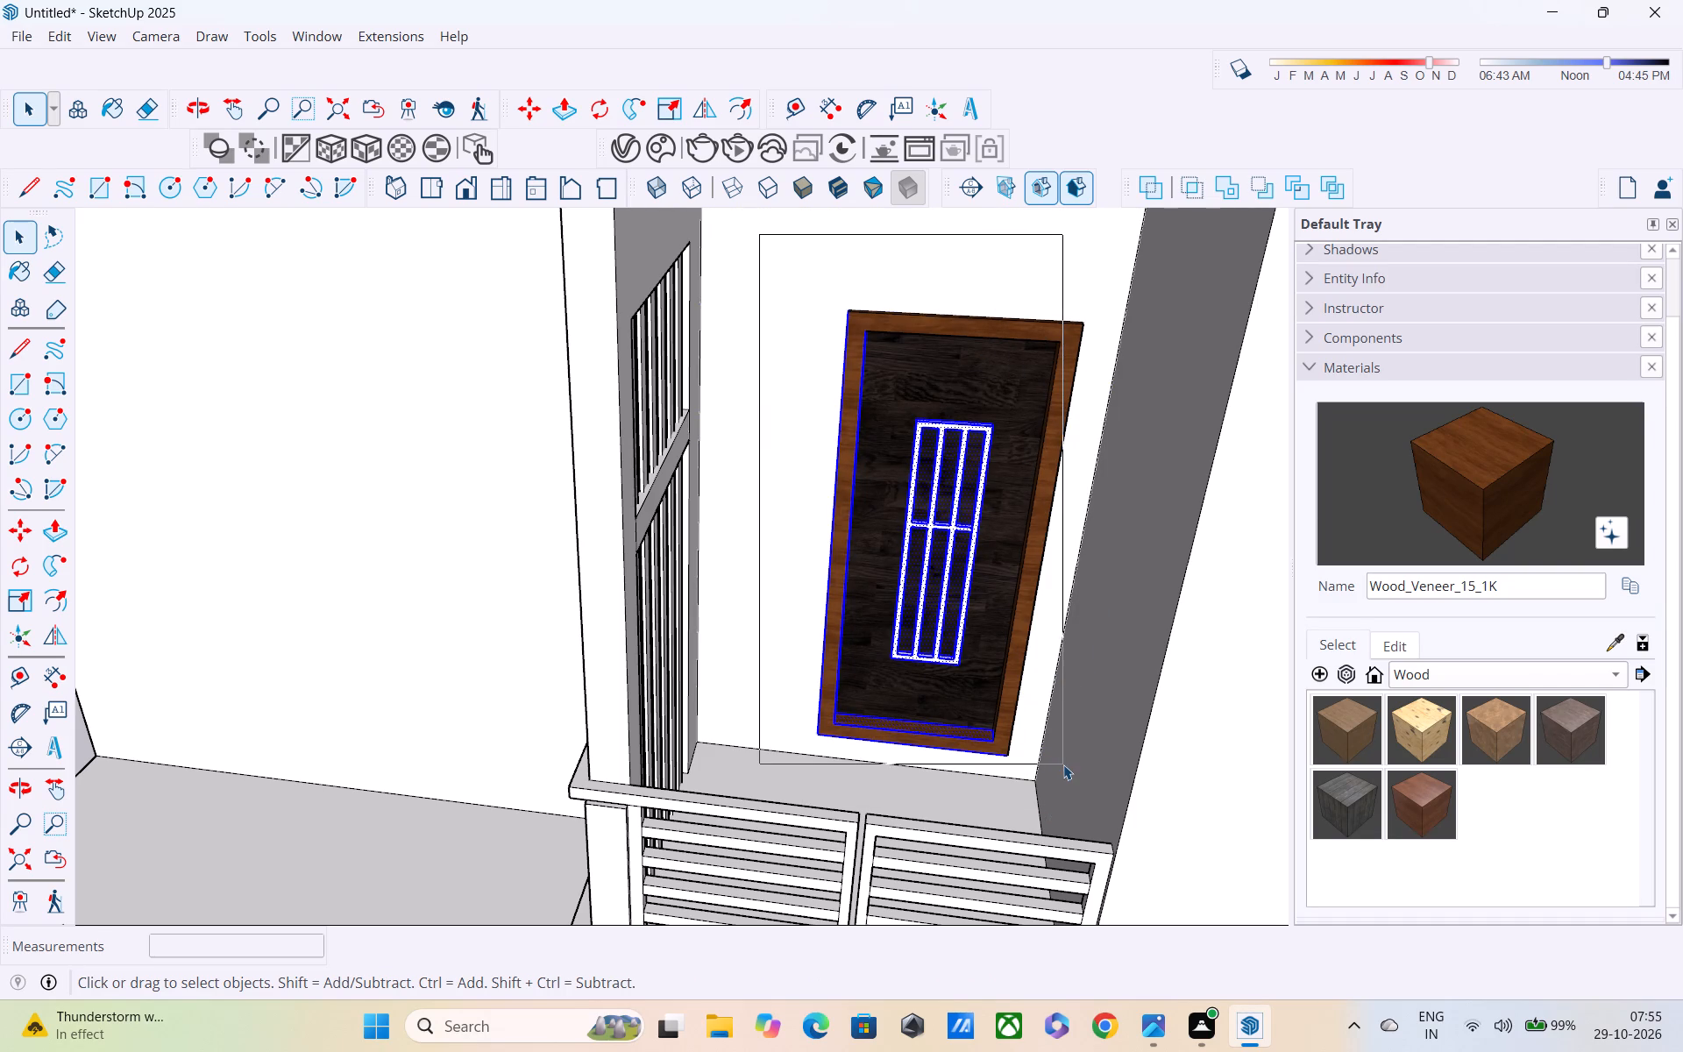
drag(1063, 764, 1114, 790)
middle_drag(1019, 693, 1001, 512)
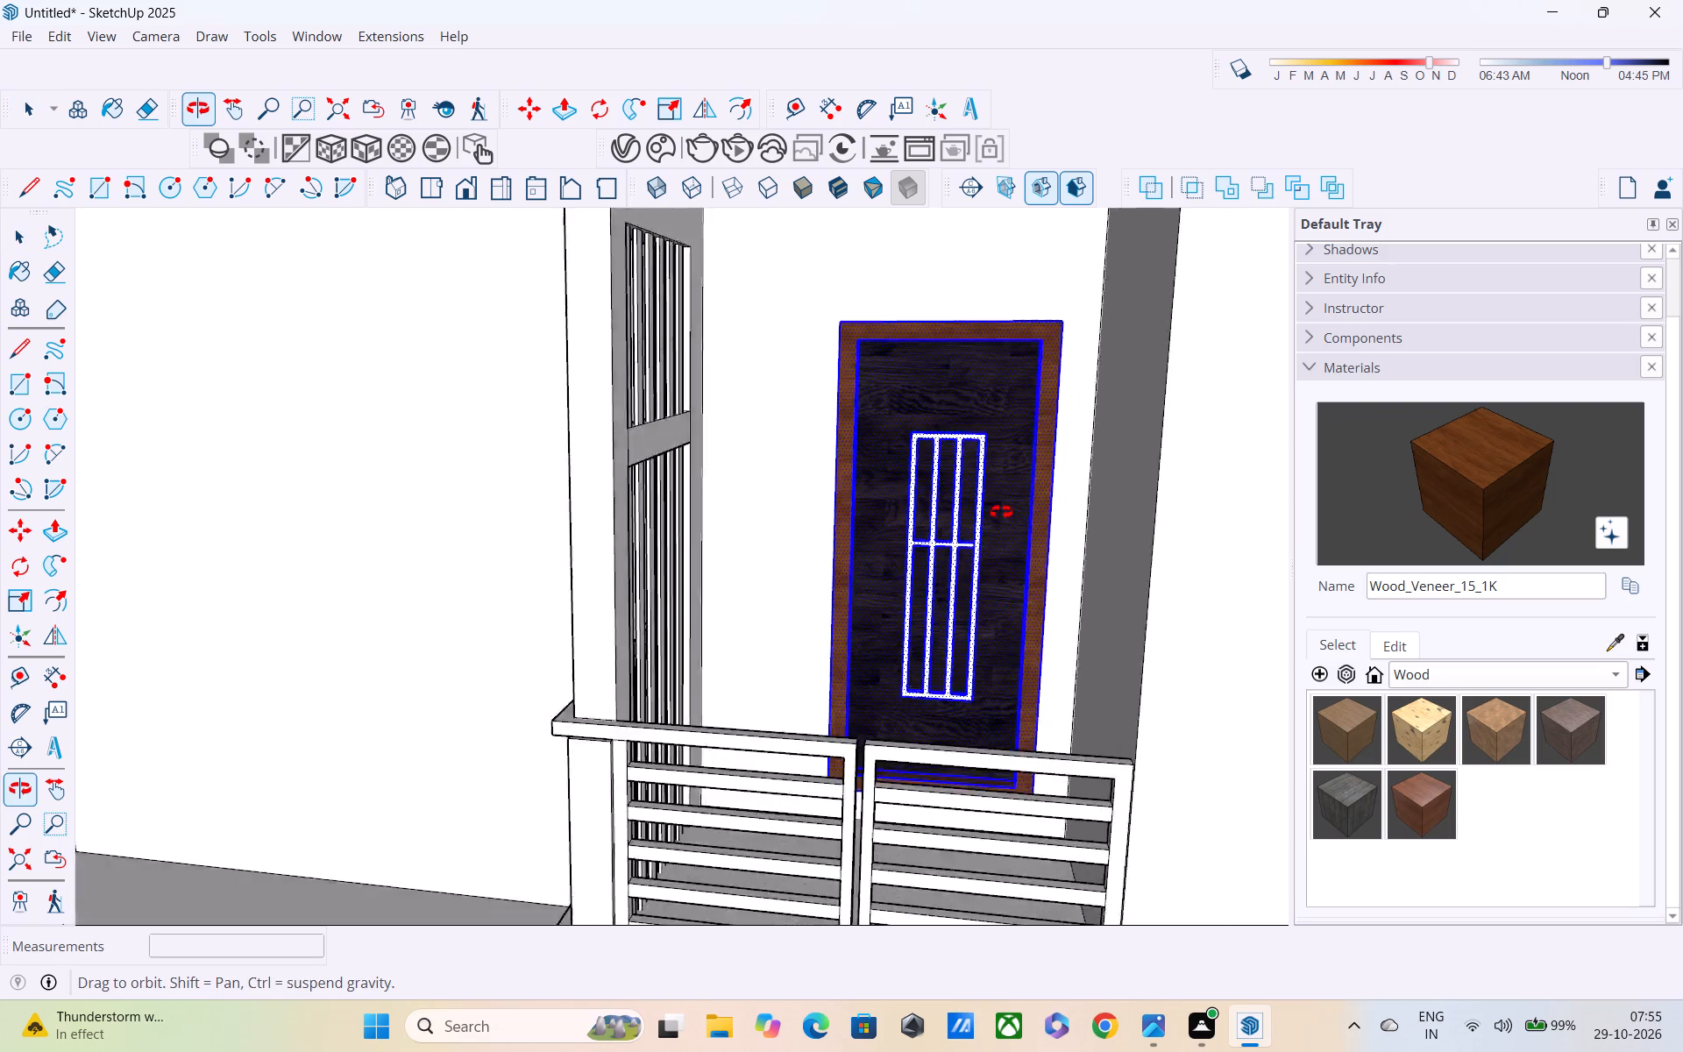
middle_drag(1001, 512, 1004, 472)
key(m)
middle_drag(1000, 564, 1005, 618)
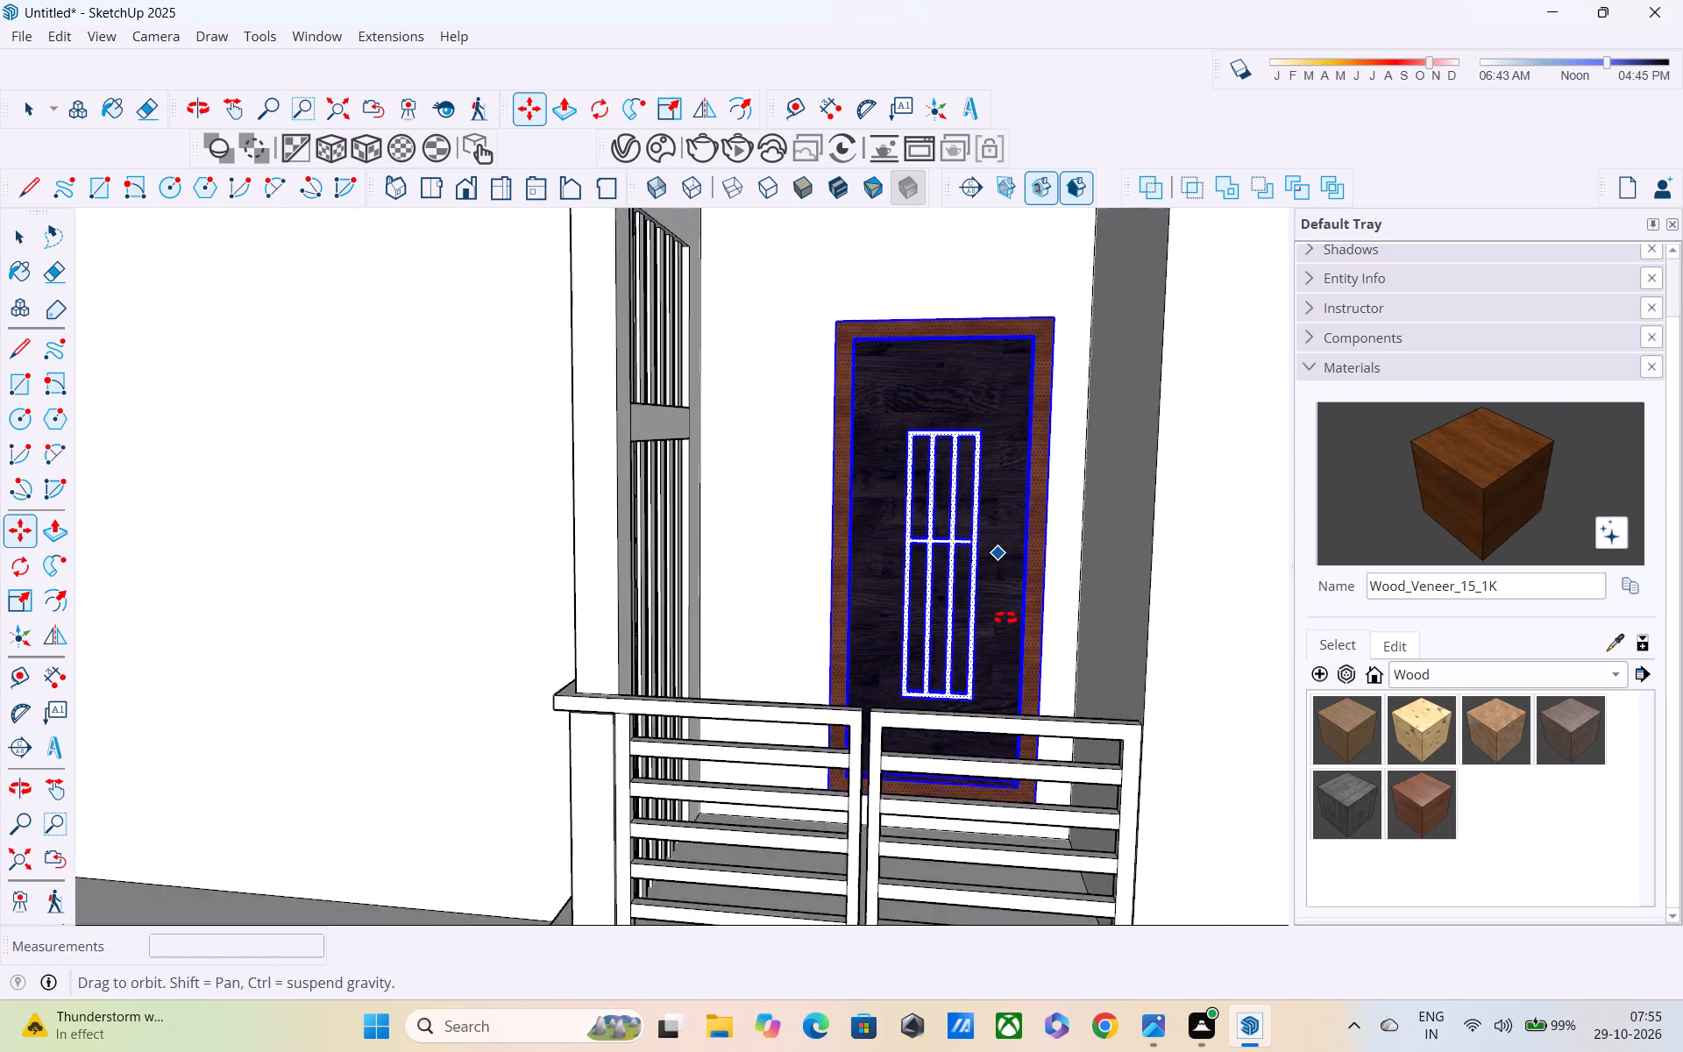
middle_drag(1005, 618, 1013, 786)
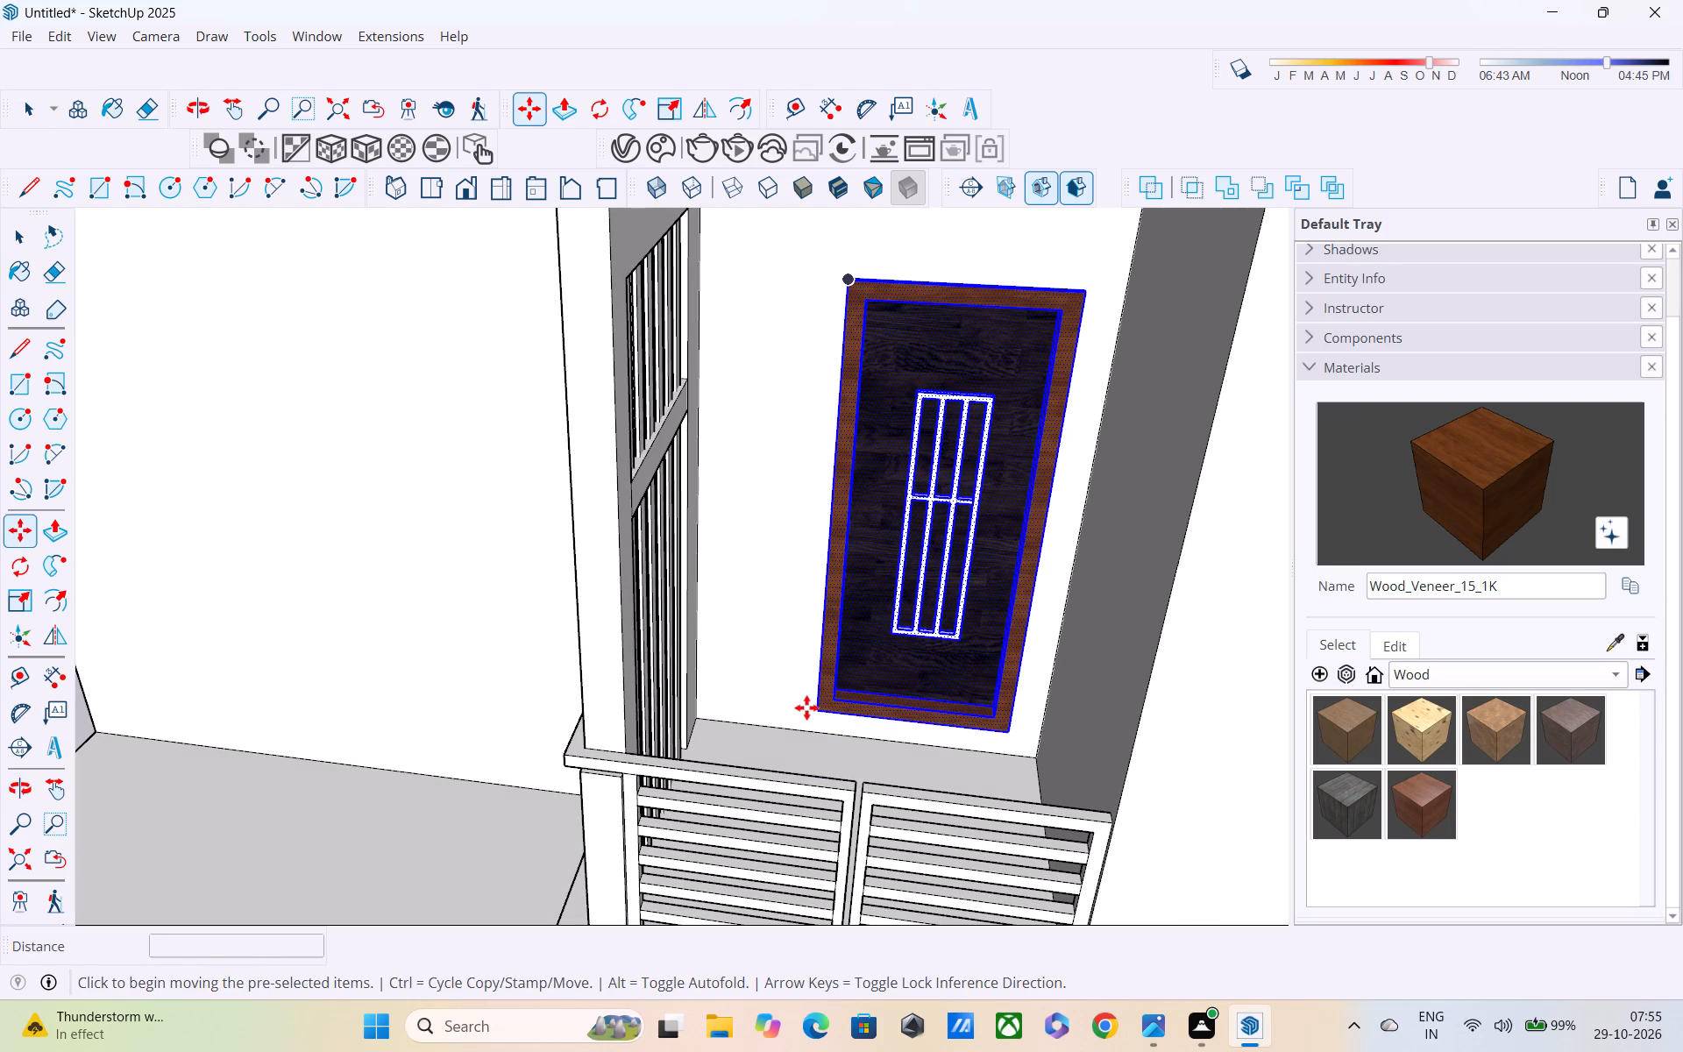
click(813, 712)
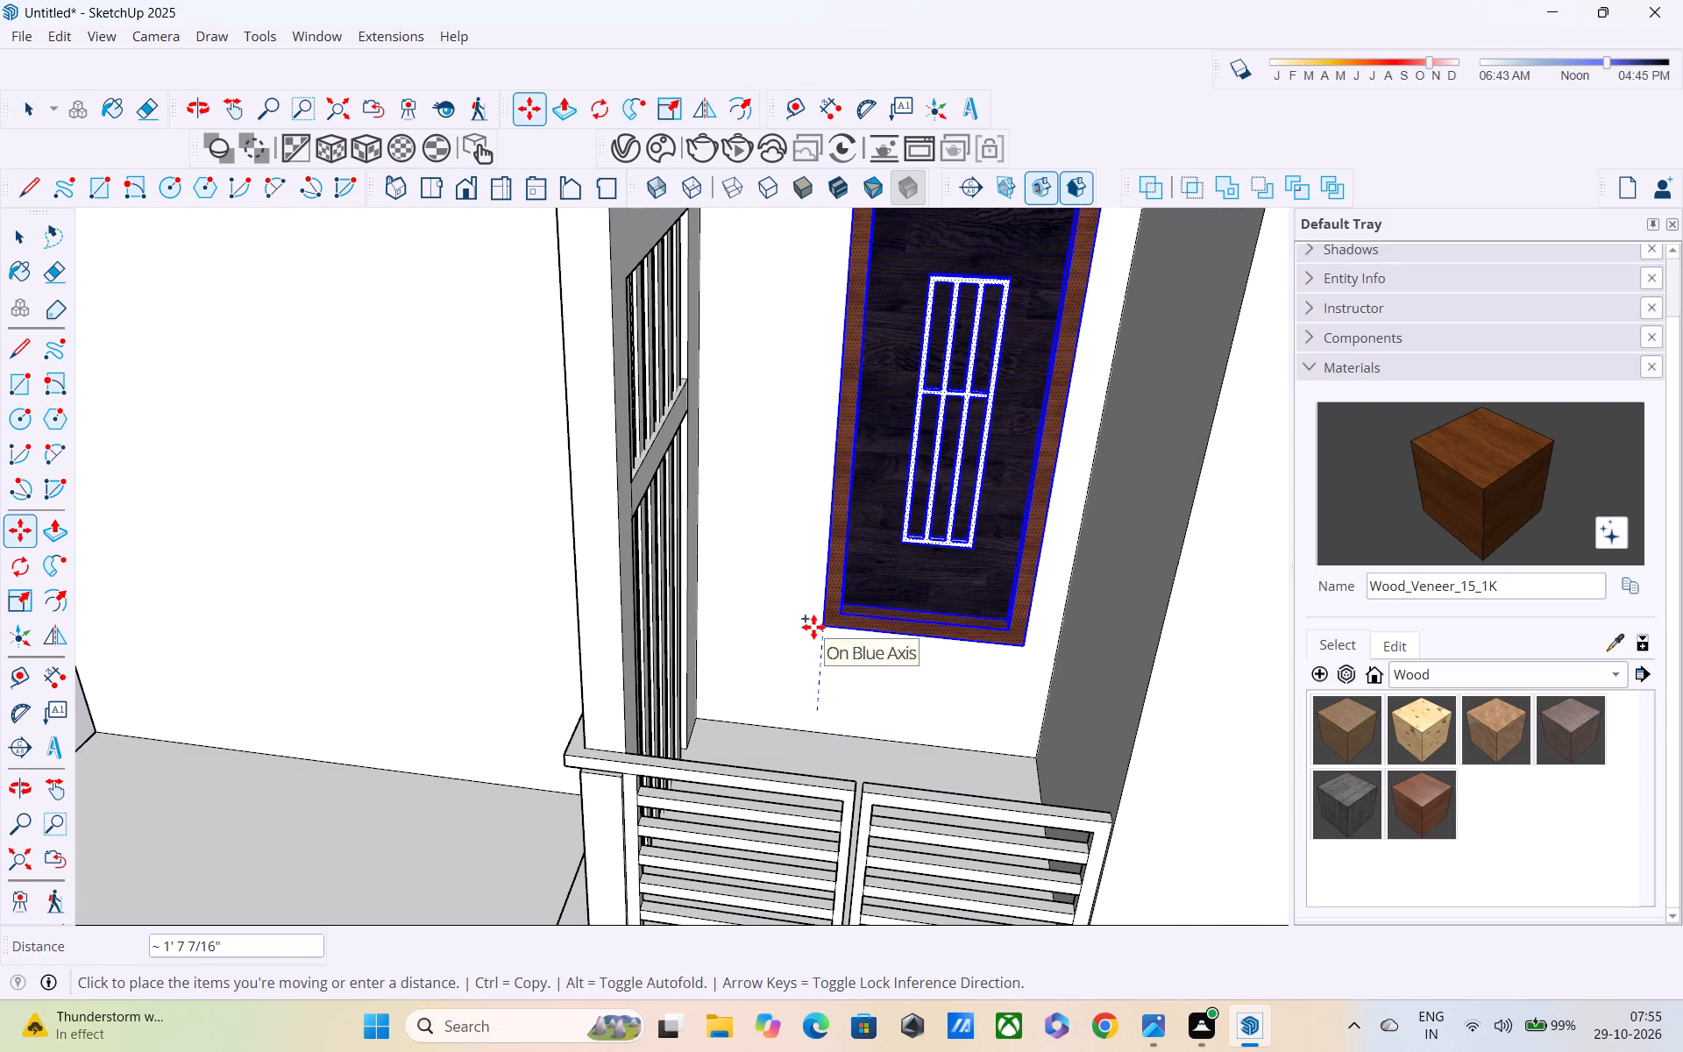
scroll(813, 625, down, 10)
shift+middle_drag(802, 662, 934, 522)
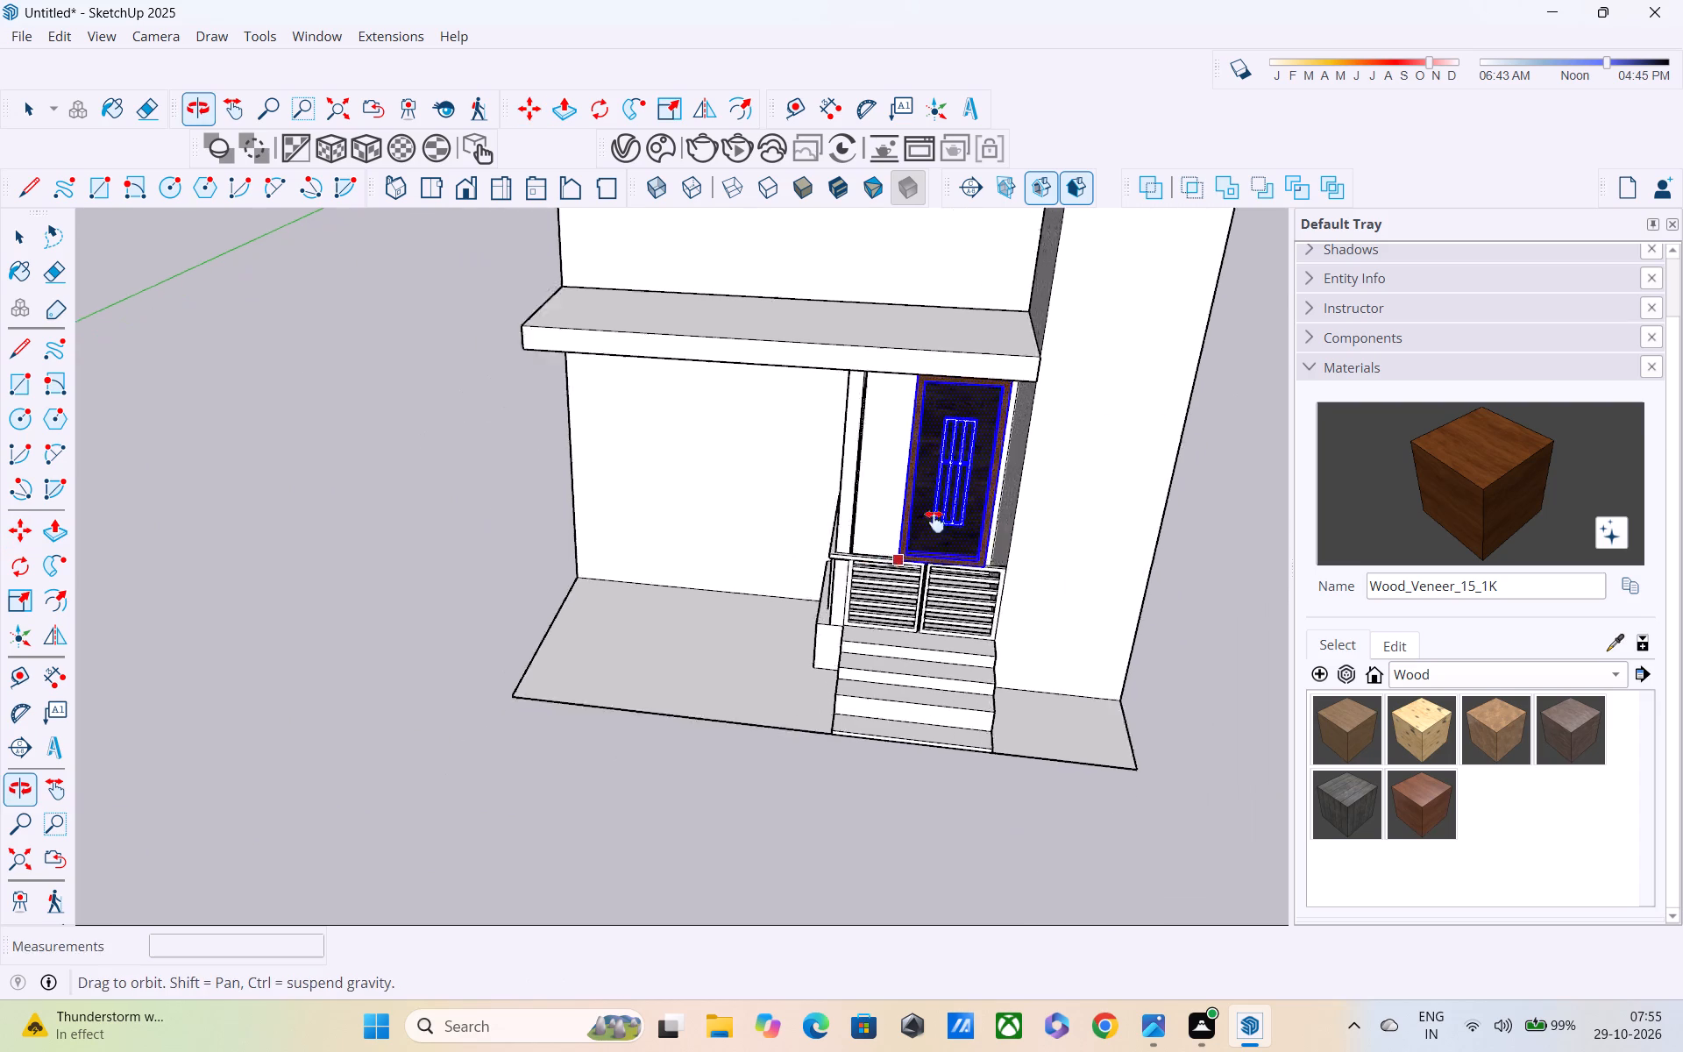
shift+middle_drag(934, 522, 1042, 422)
click(259, 564)
key(space)
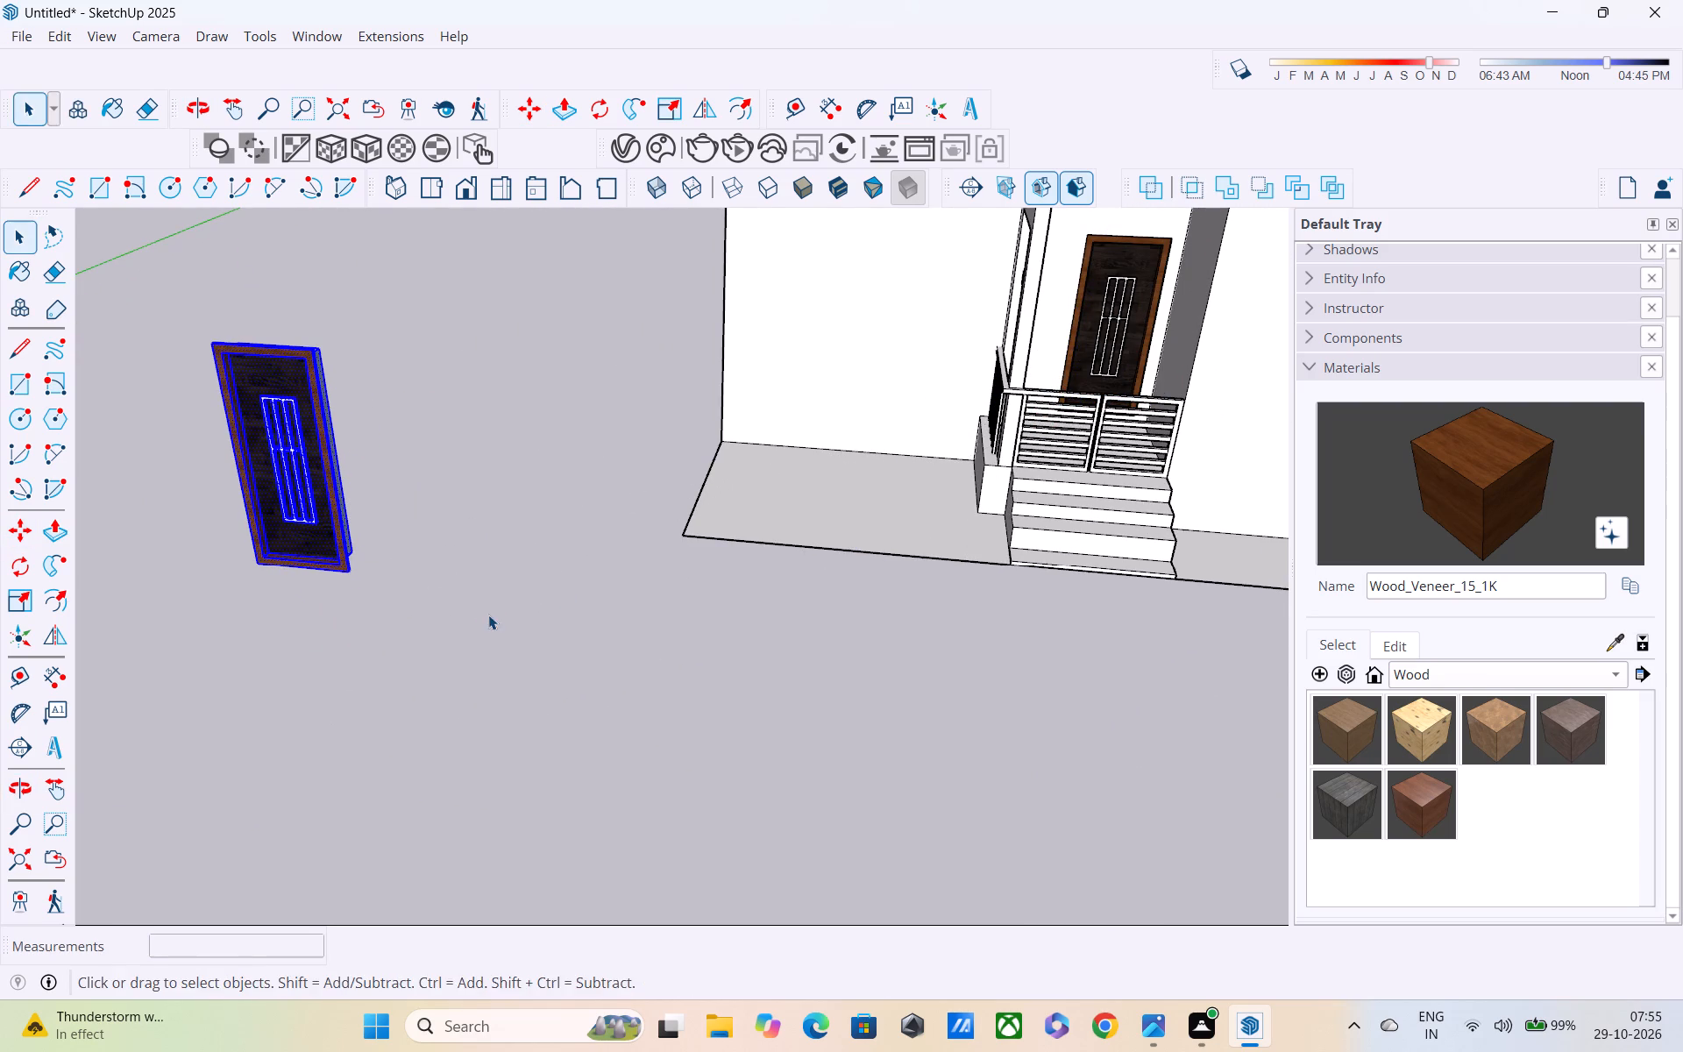
middle_drag(488, 615, 353, 595)
scroll(353, 595, down, 1)
click(354, 601)
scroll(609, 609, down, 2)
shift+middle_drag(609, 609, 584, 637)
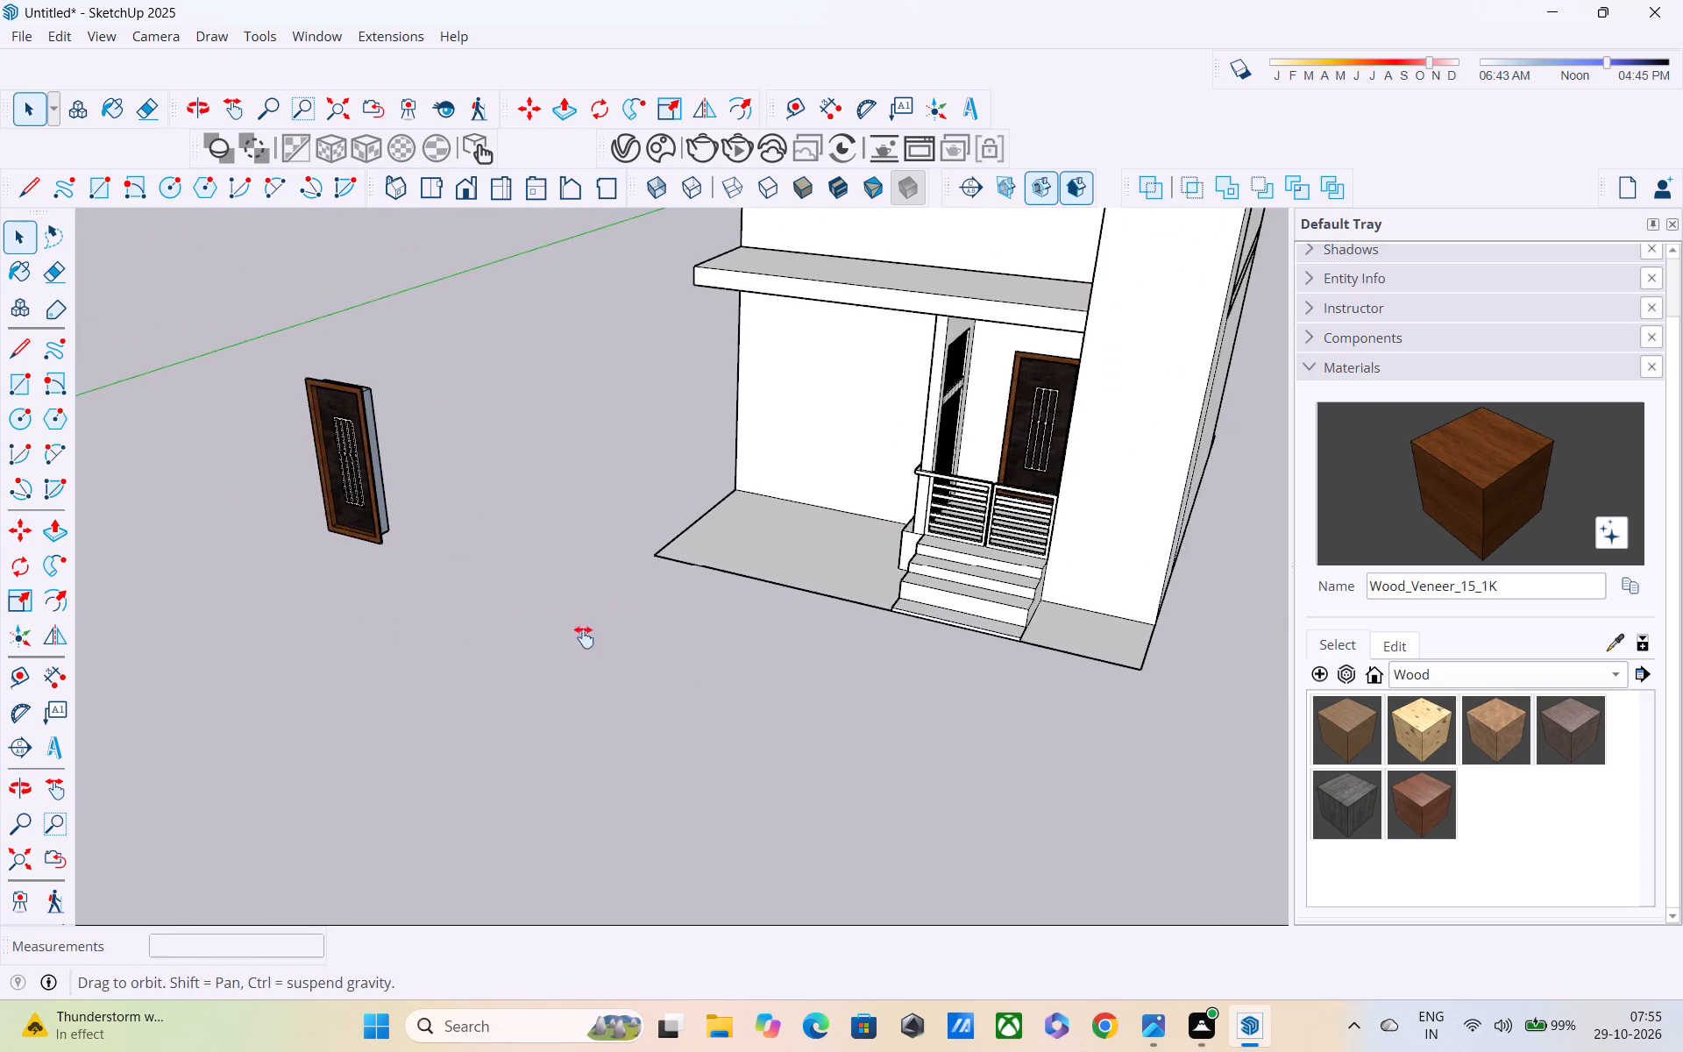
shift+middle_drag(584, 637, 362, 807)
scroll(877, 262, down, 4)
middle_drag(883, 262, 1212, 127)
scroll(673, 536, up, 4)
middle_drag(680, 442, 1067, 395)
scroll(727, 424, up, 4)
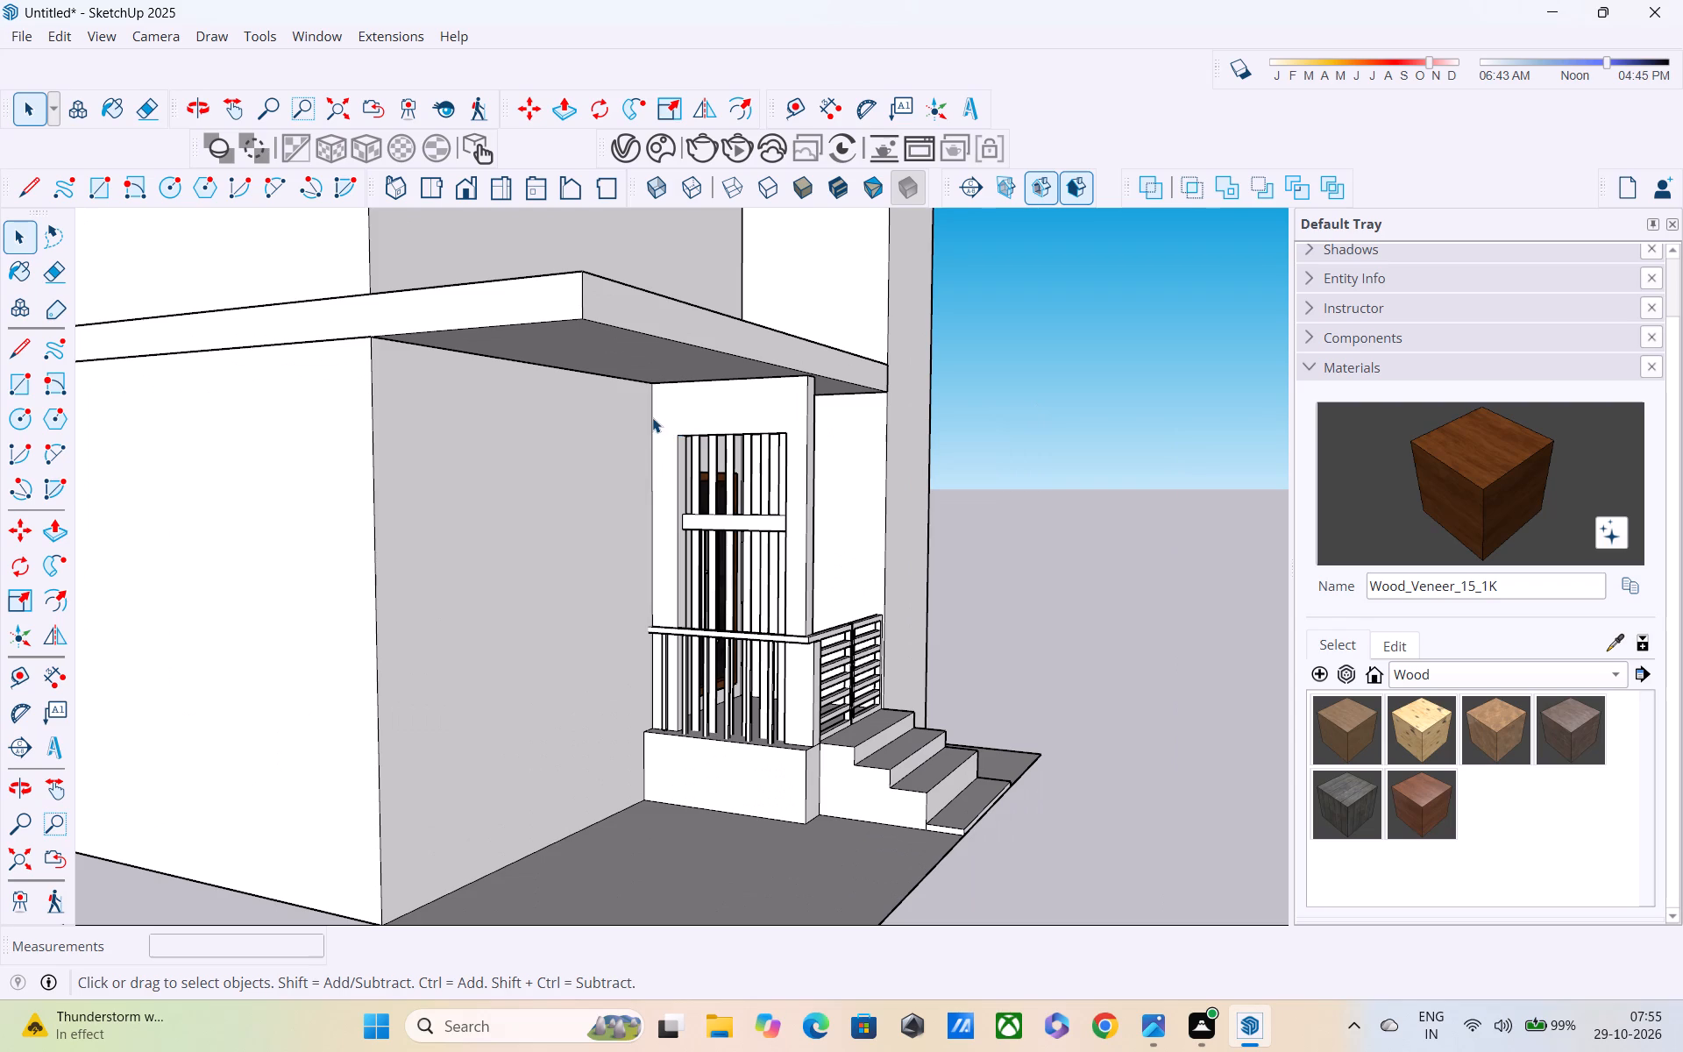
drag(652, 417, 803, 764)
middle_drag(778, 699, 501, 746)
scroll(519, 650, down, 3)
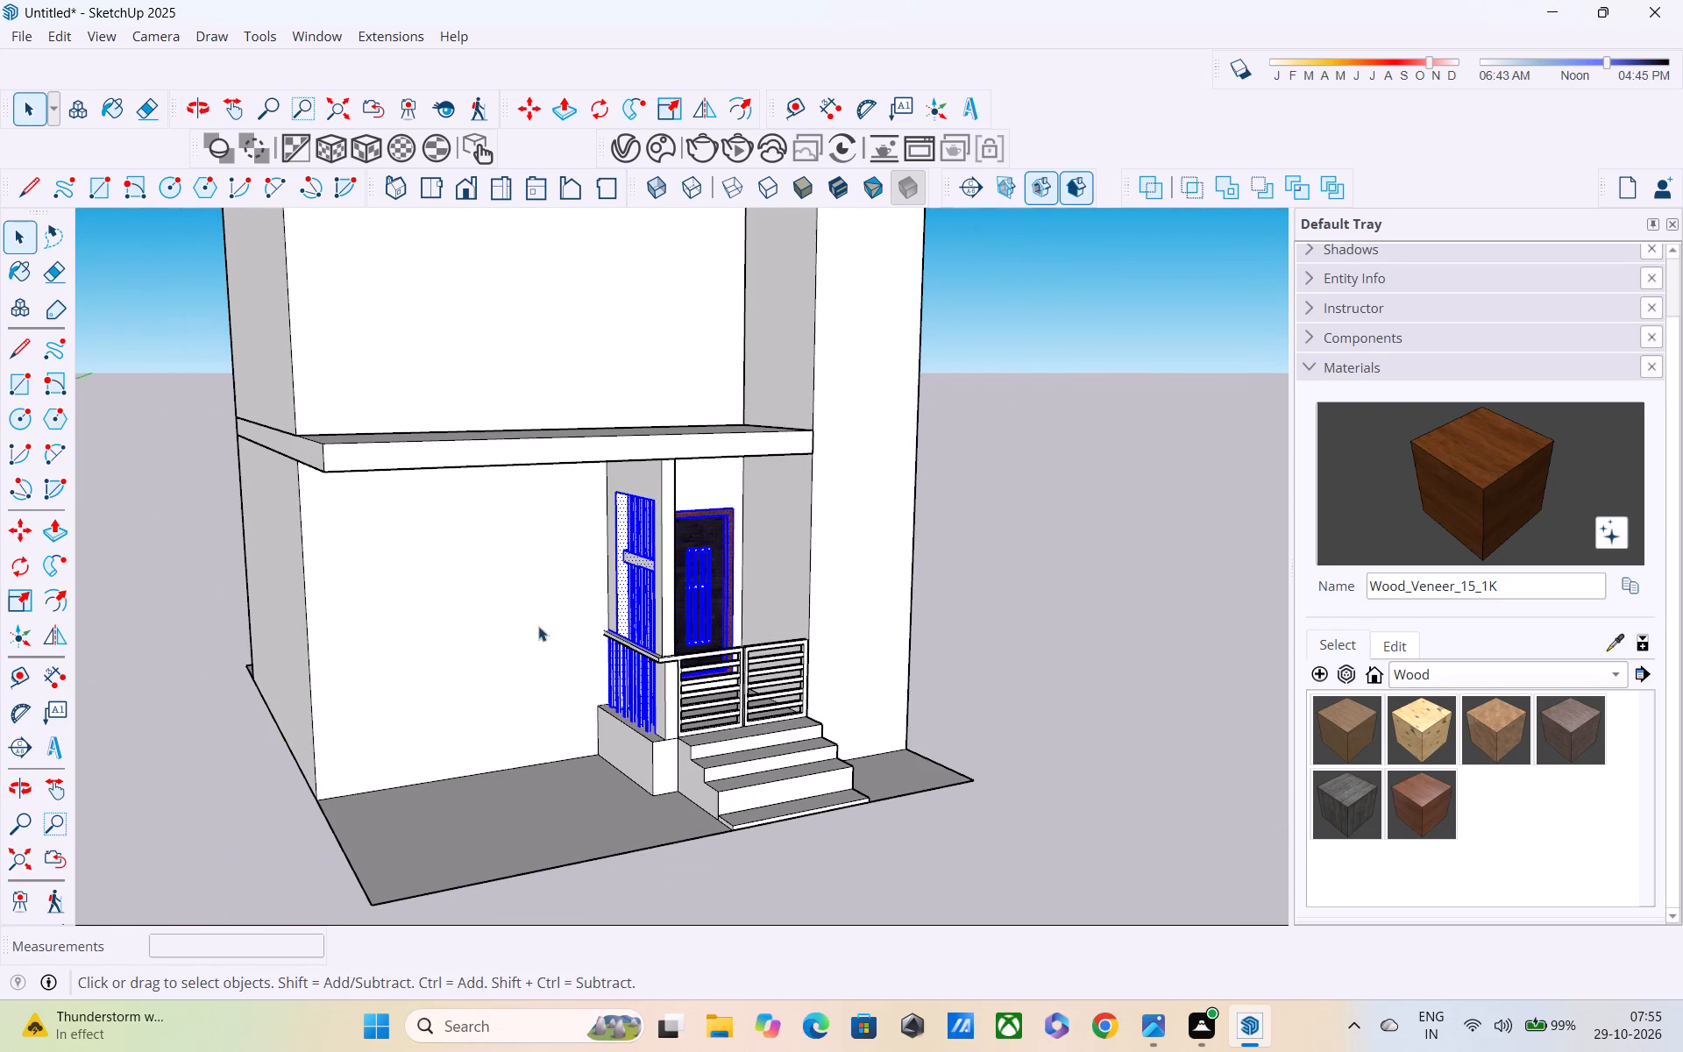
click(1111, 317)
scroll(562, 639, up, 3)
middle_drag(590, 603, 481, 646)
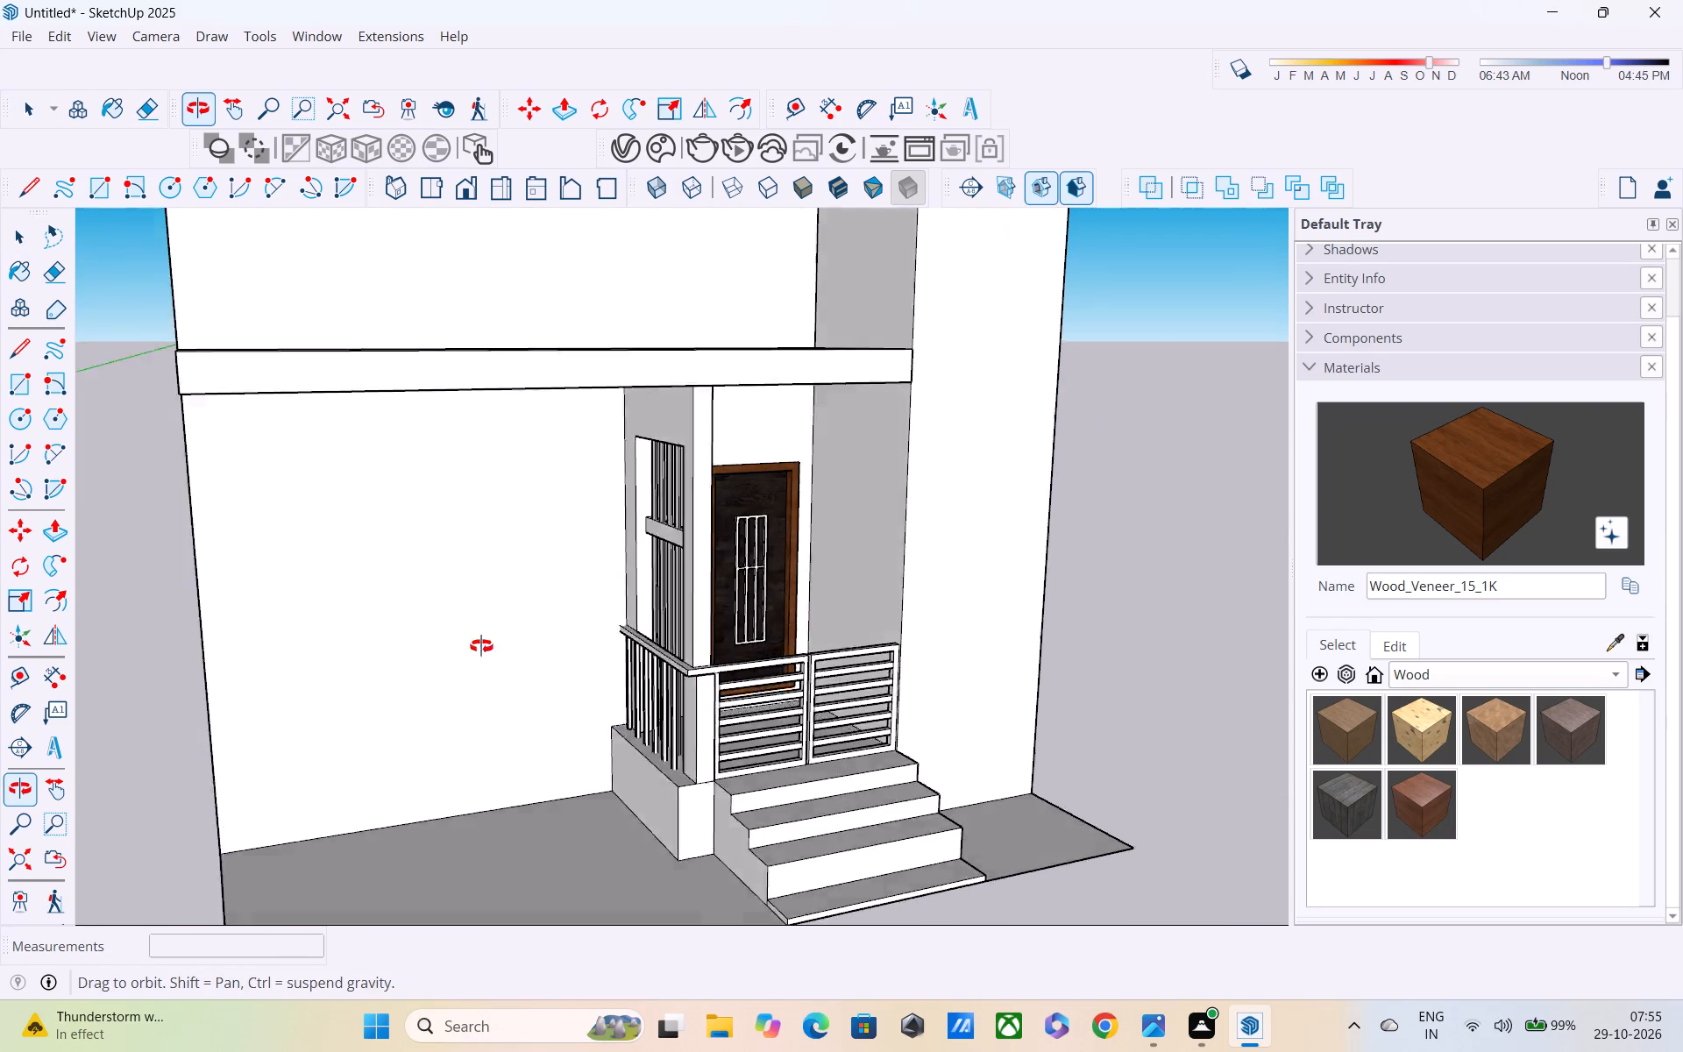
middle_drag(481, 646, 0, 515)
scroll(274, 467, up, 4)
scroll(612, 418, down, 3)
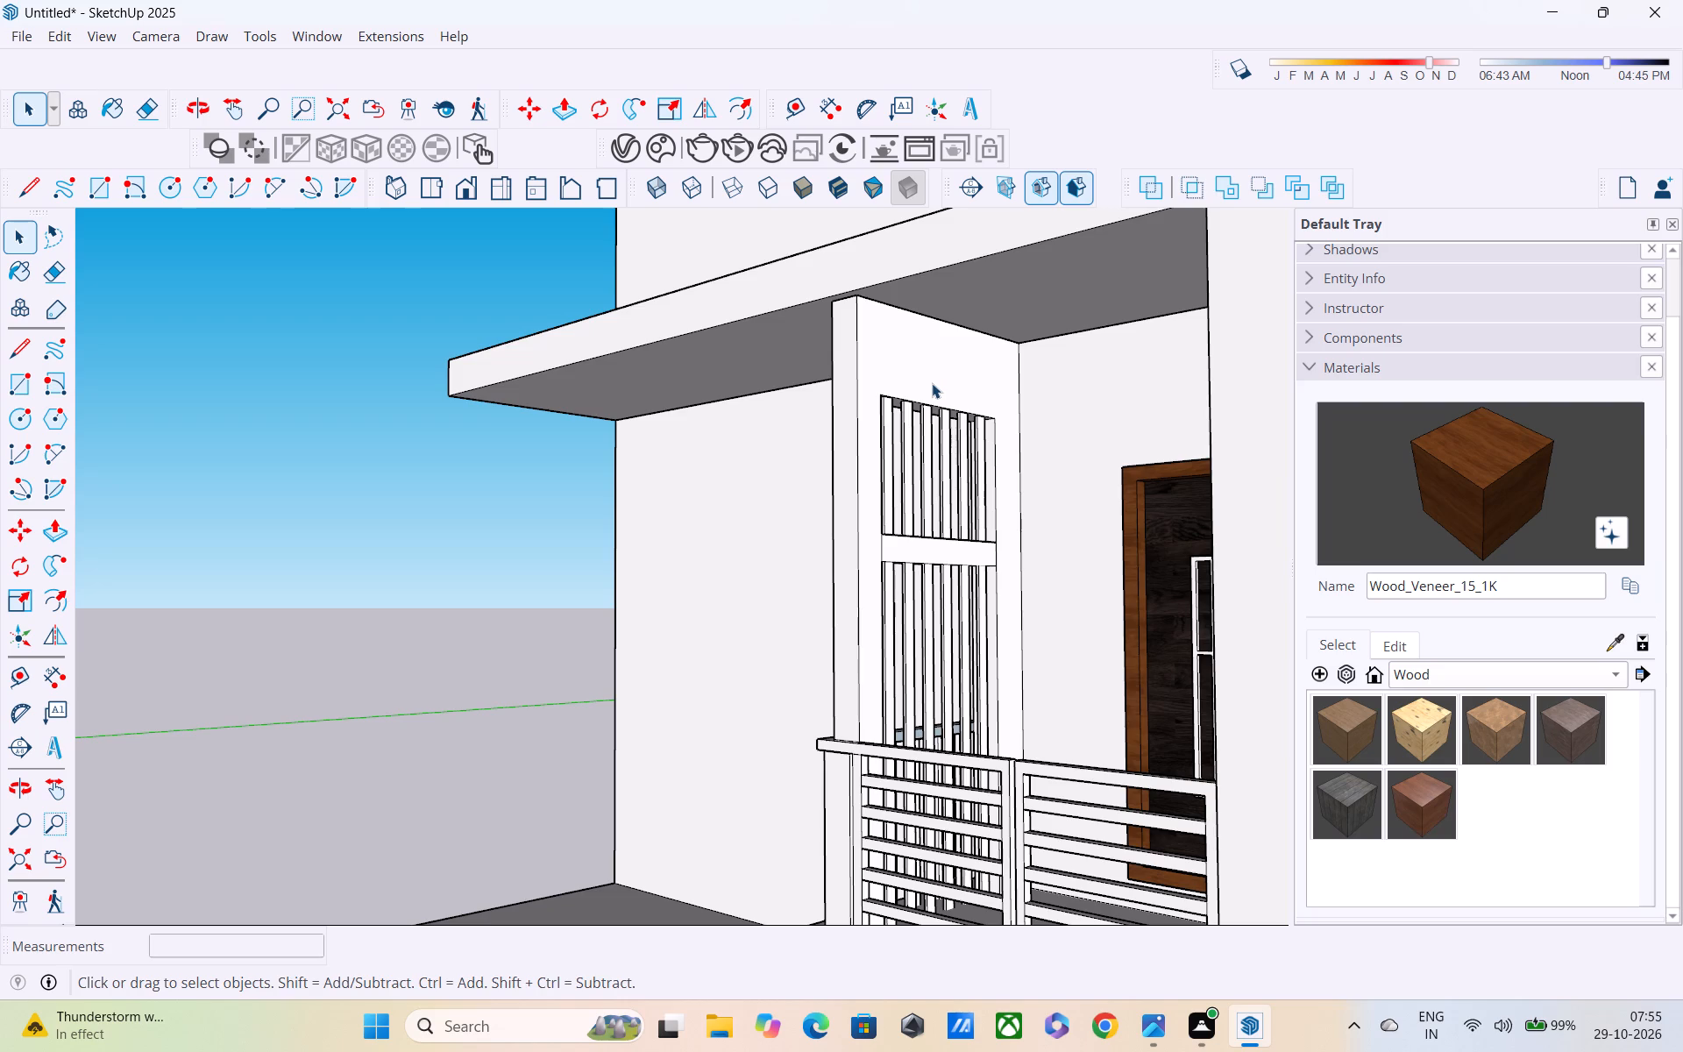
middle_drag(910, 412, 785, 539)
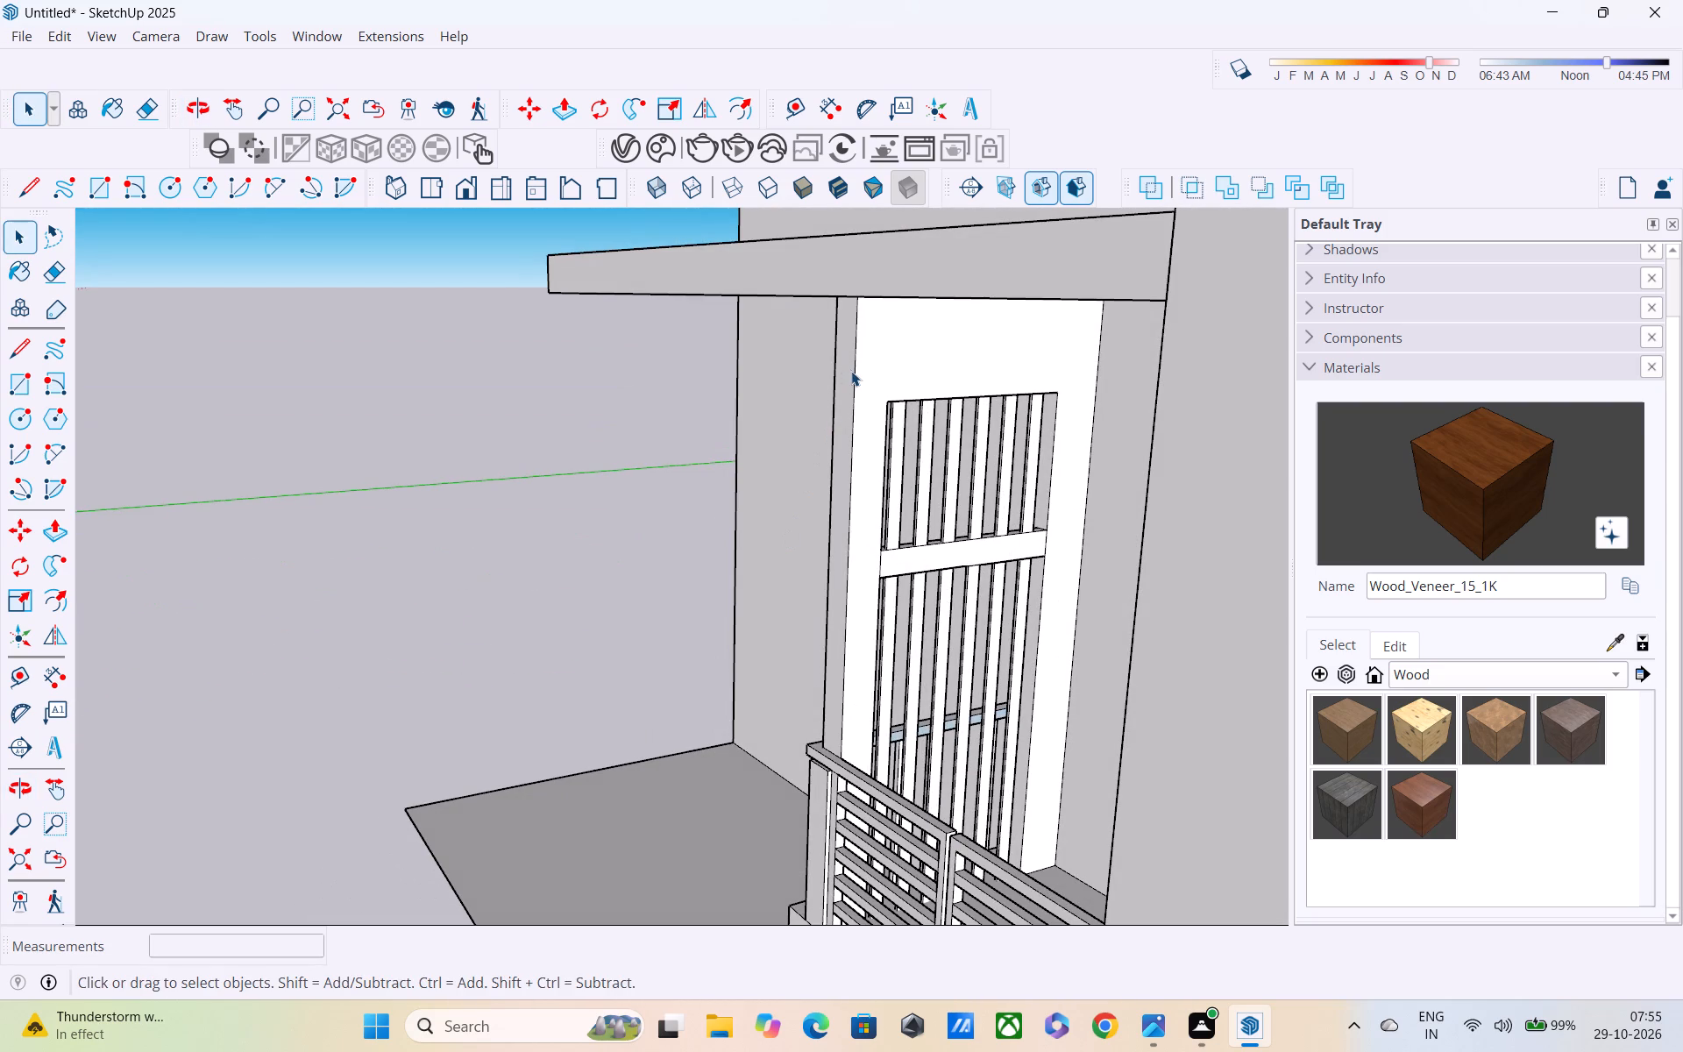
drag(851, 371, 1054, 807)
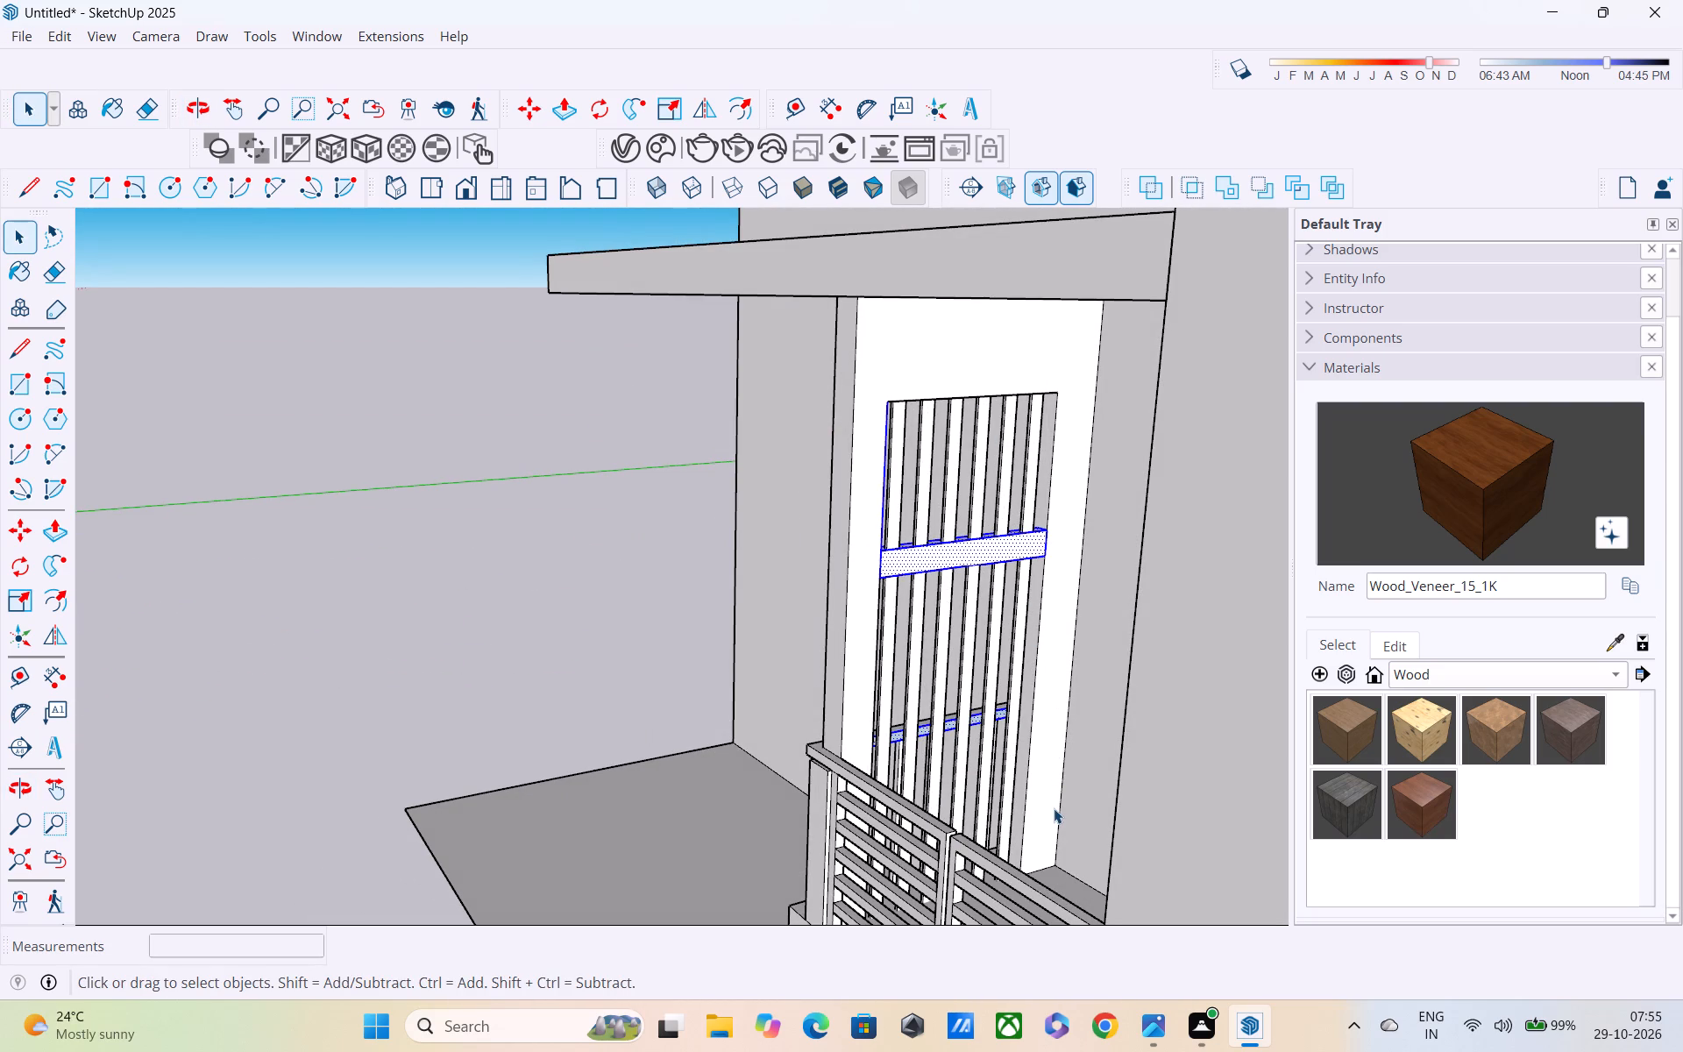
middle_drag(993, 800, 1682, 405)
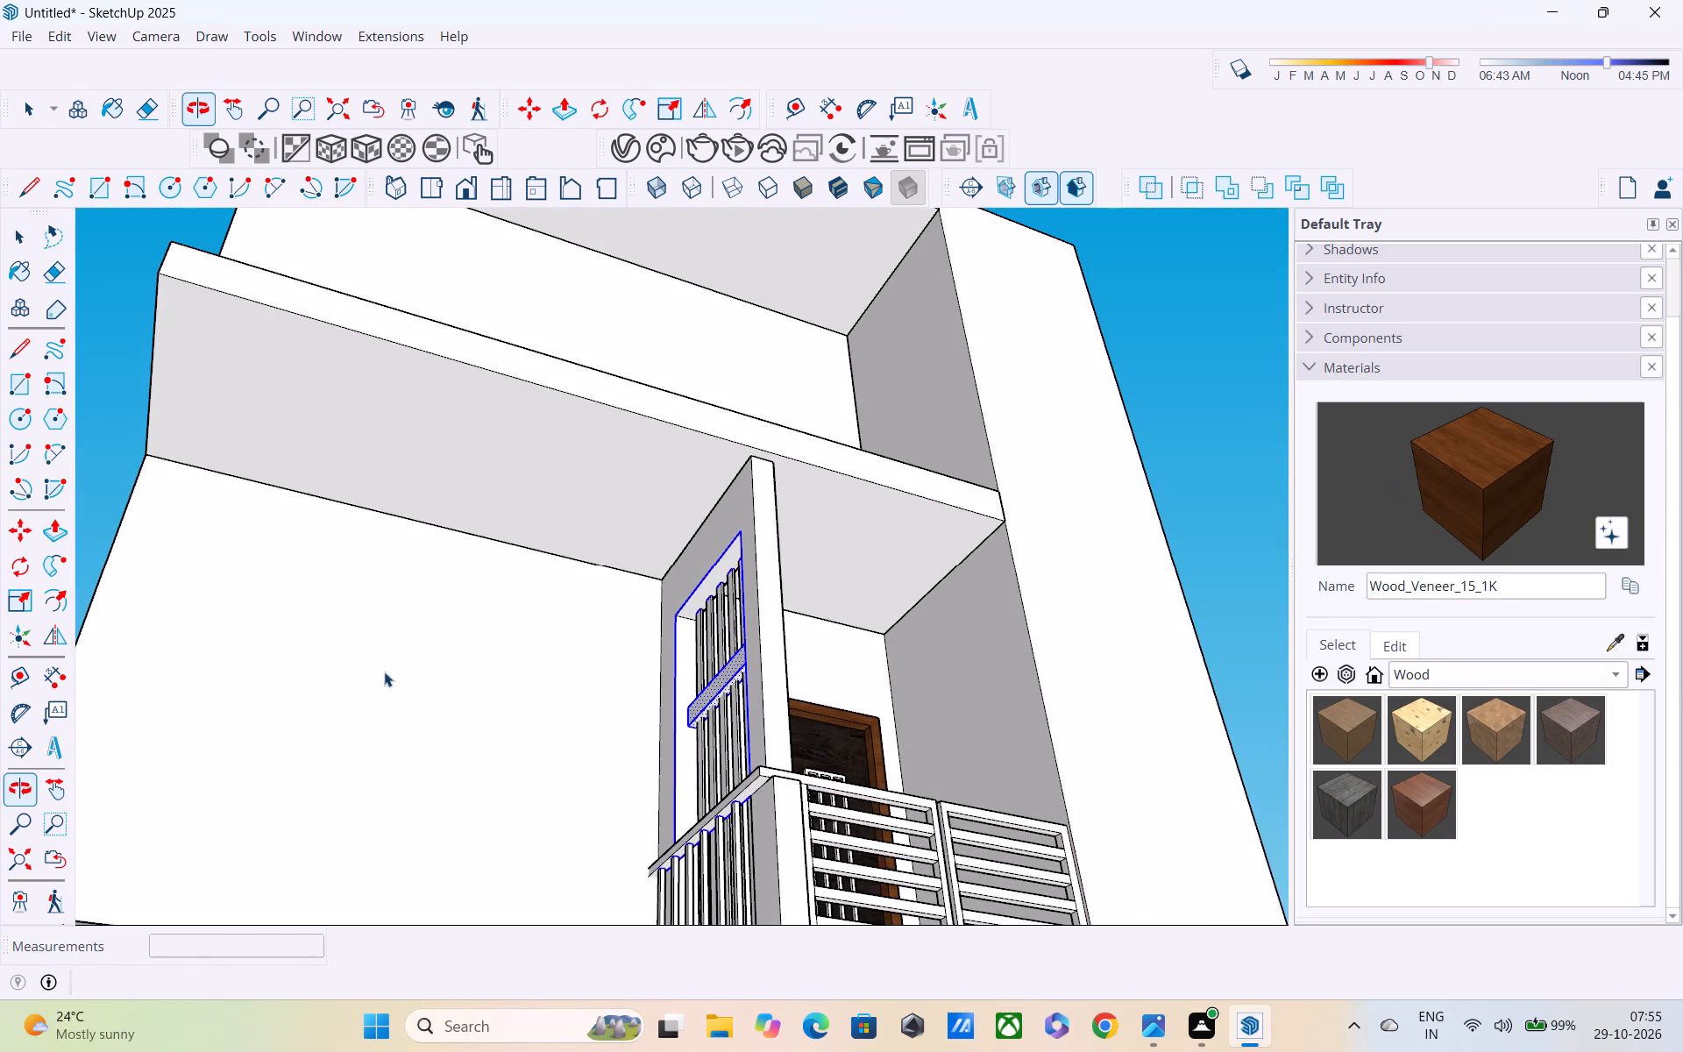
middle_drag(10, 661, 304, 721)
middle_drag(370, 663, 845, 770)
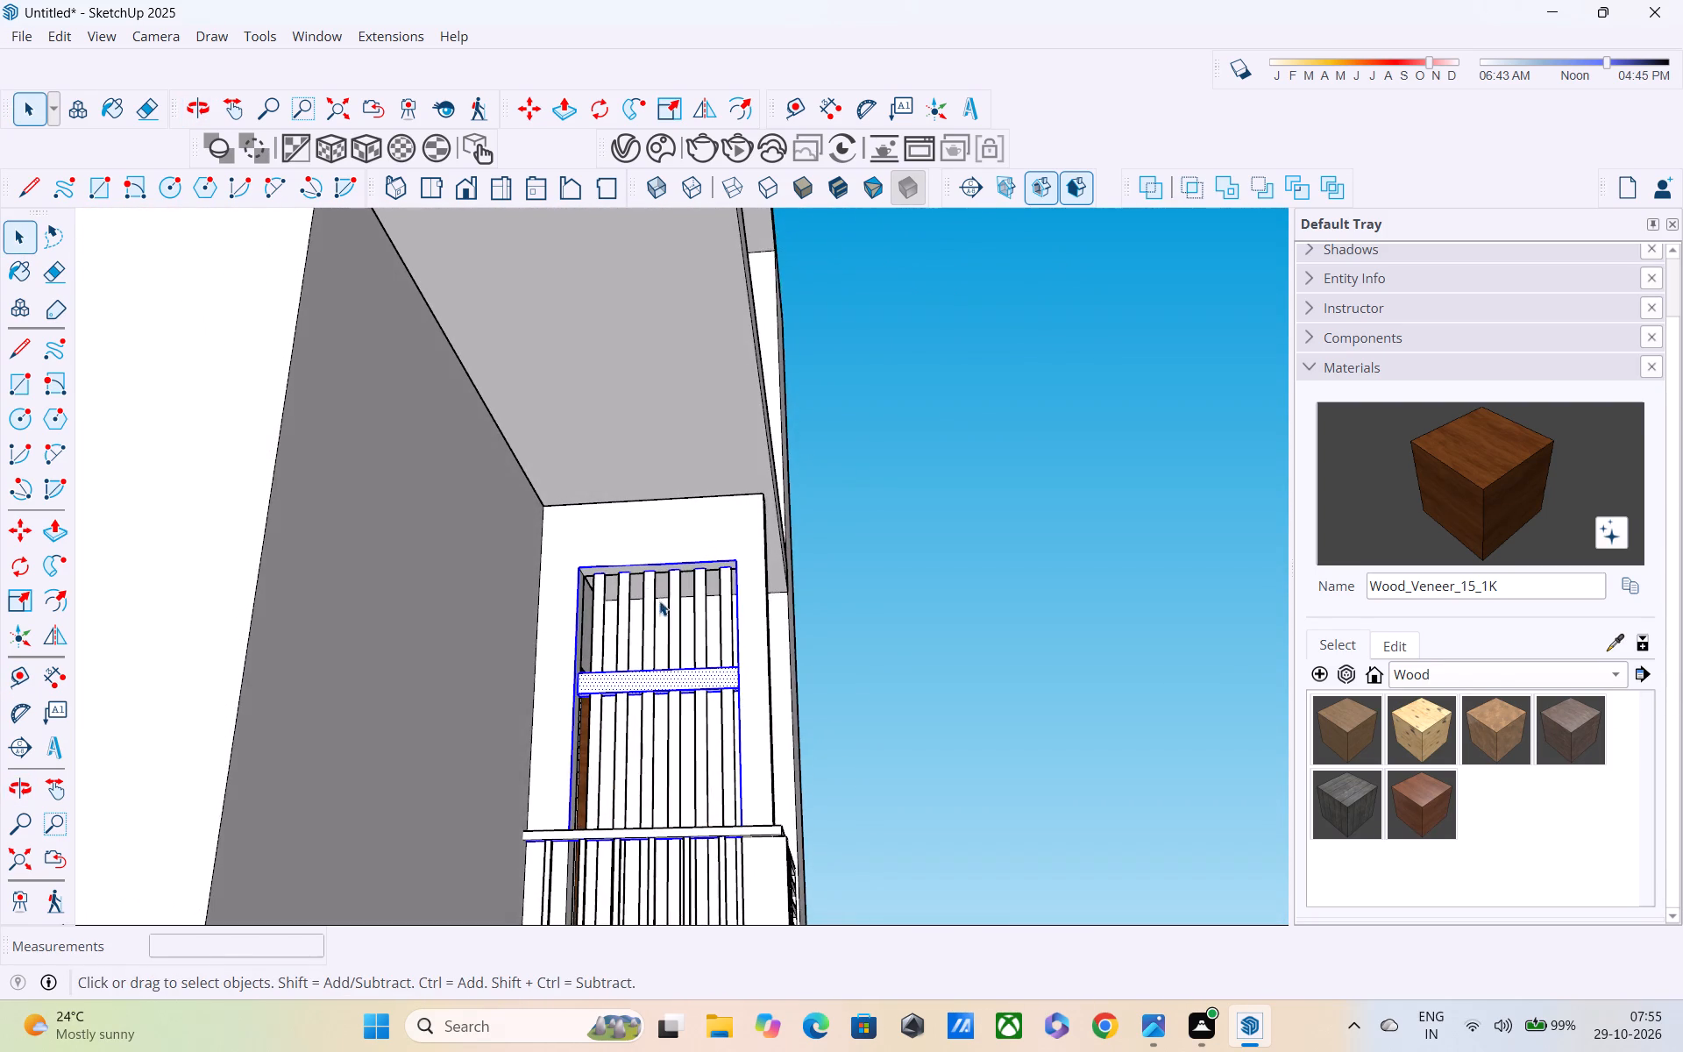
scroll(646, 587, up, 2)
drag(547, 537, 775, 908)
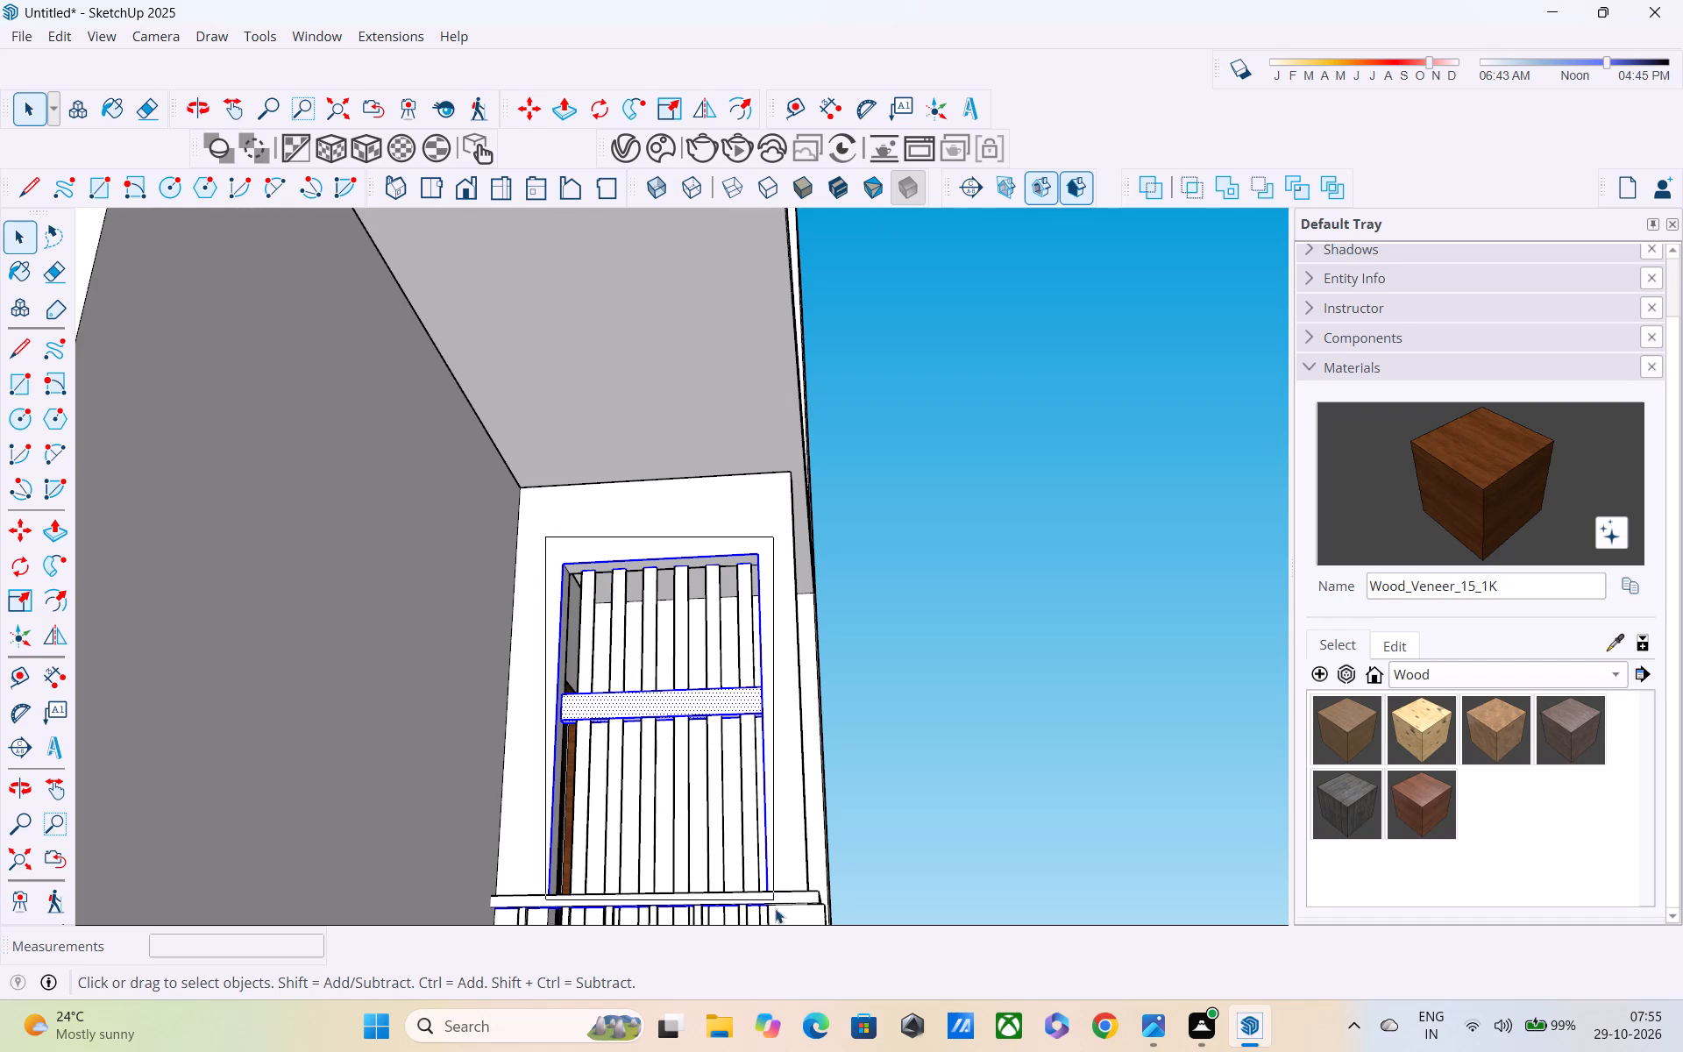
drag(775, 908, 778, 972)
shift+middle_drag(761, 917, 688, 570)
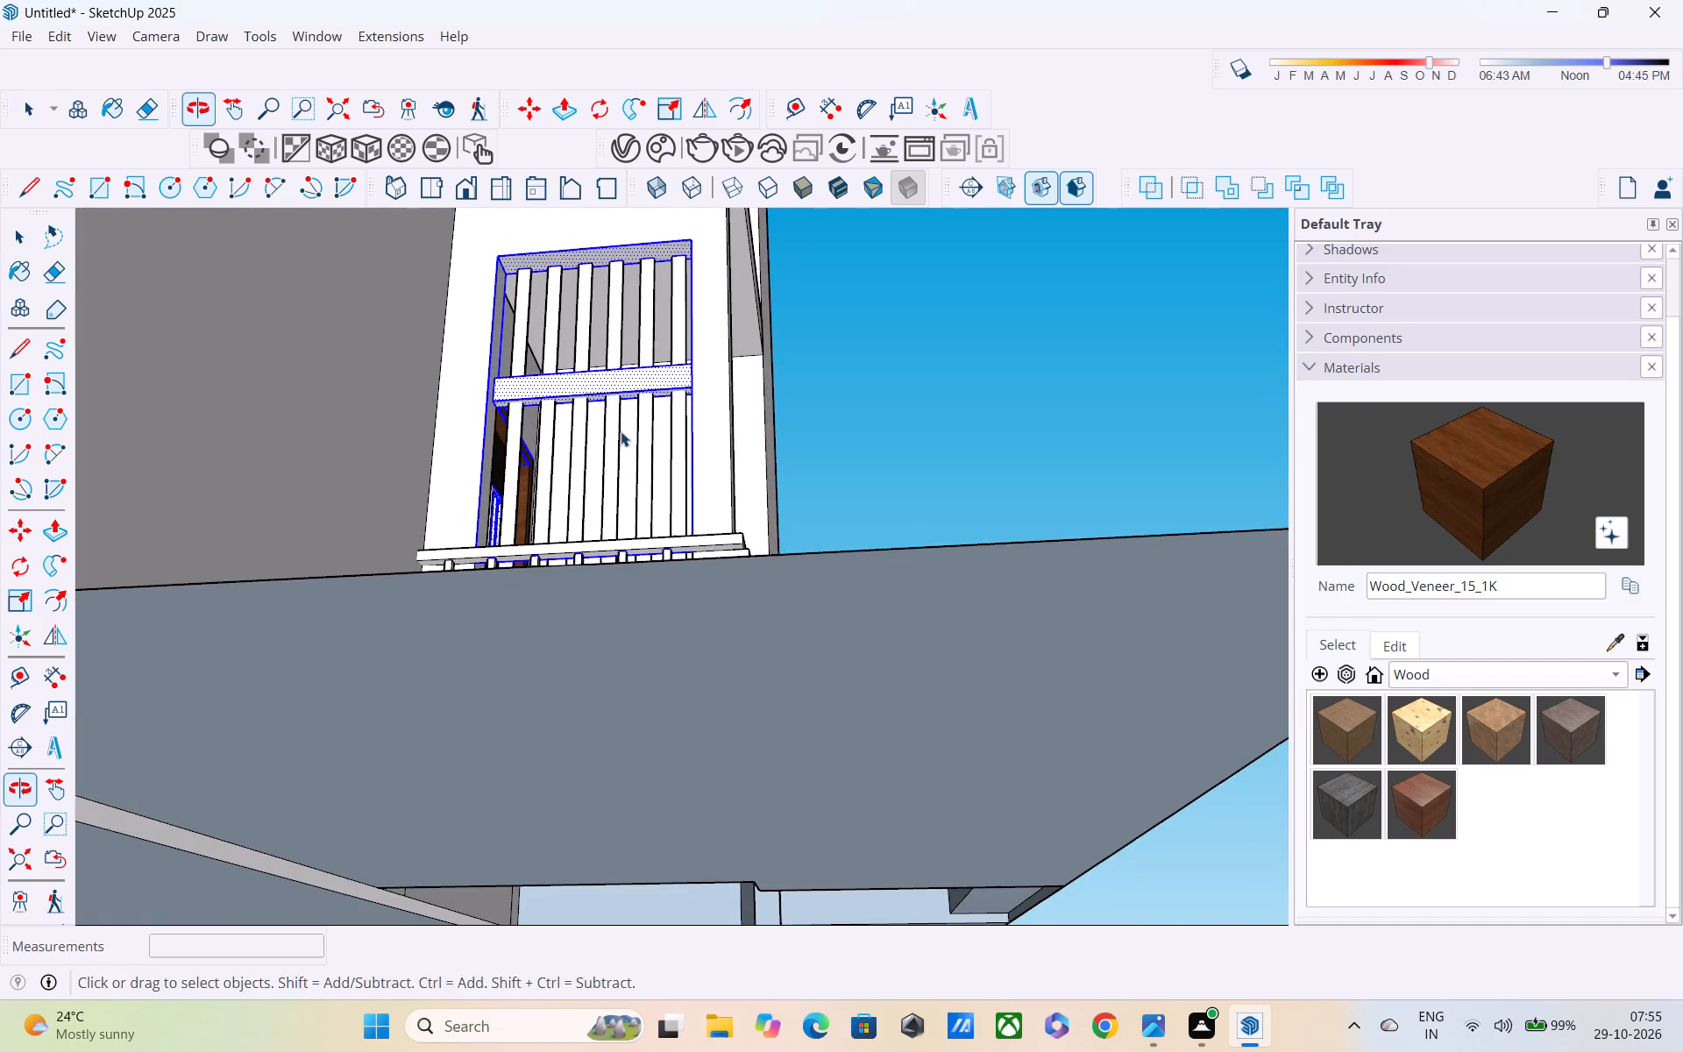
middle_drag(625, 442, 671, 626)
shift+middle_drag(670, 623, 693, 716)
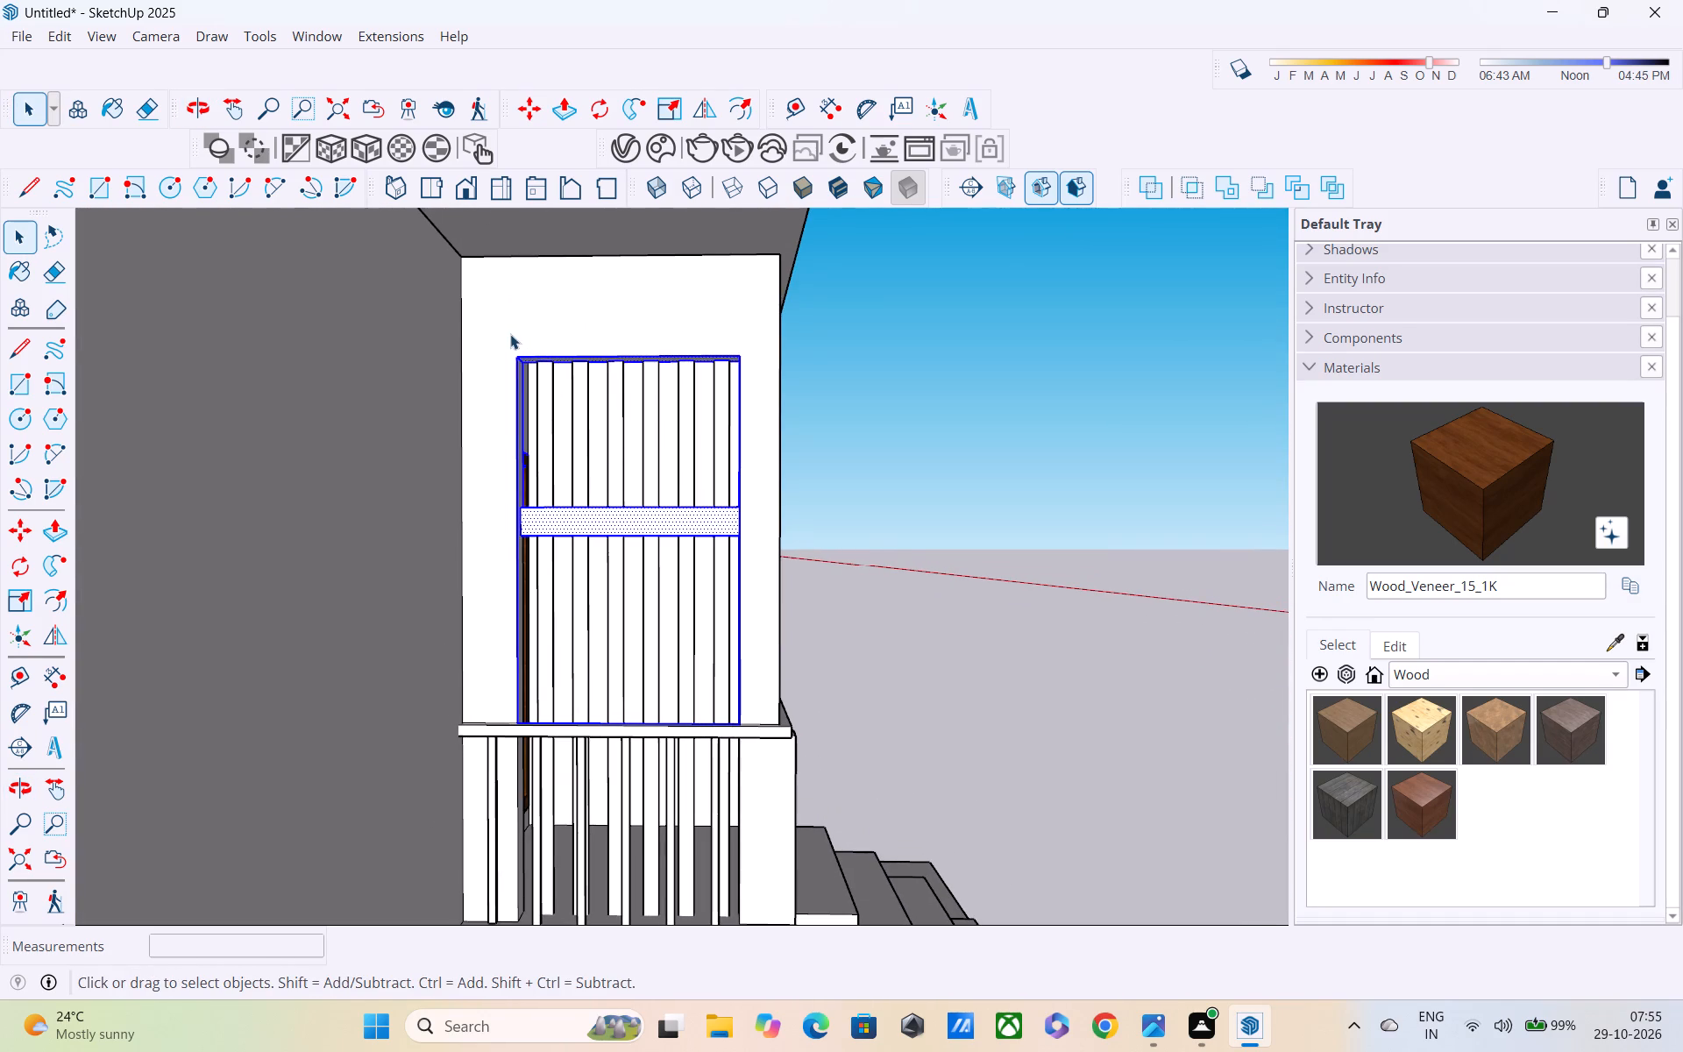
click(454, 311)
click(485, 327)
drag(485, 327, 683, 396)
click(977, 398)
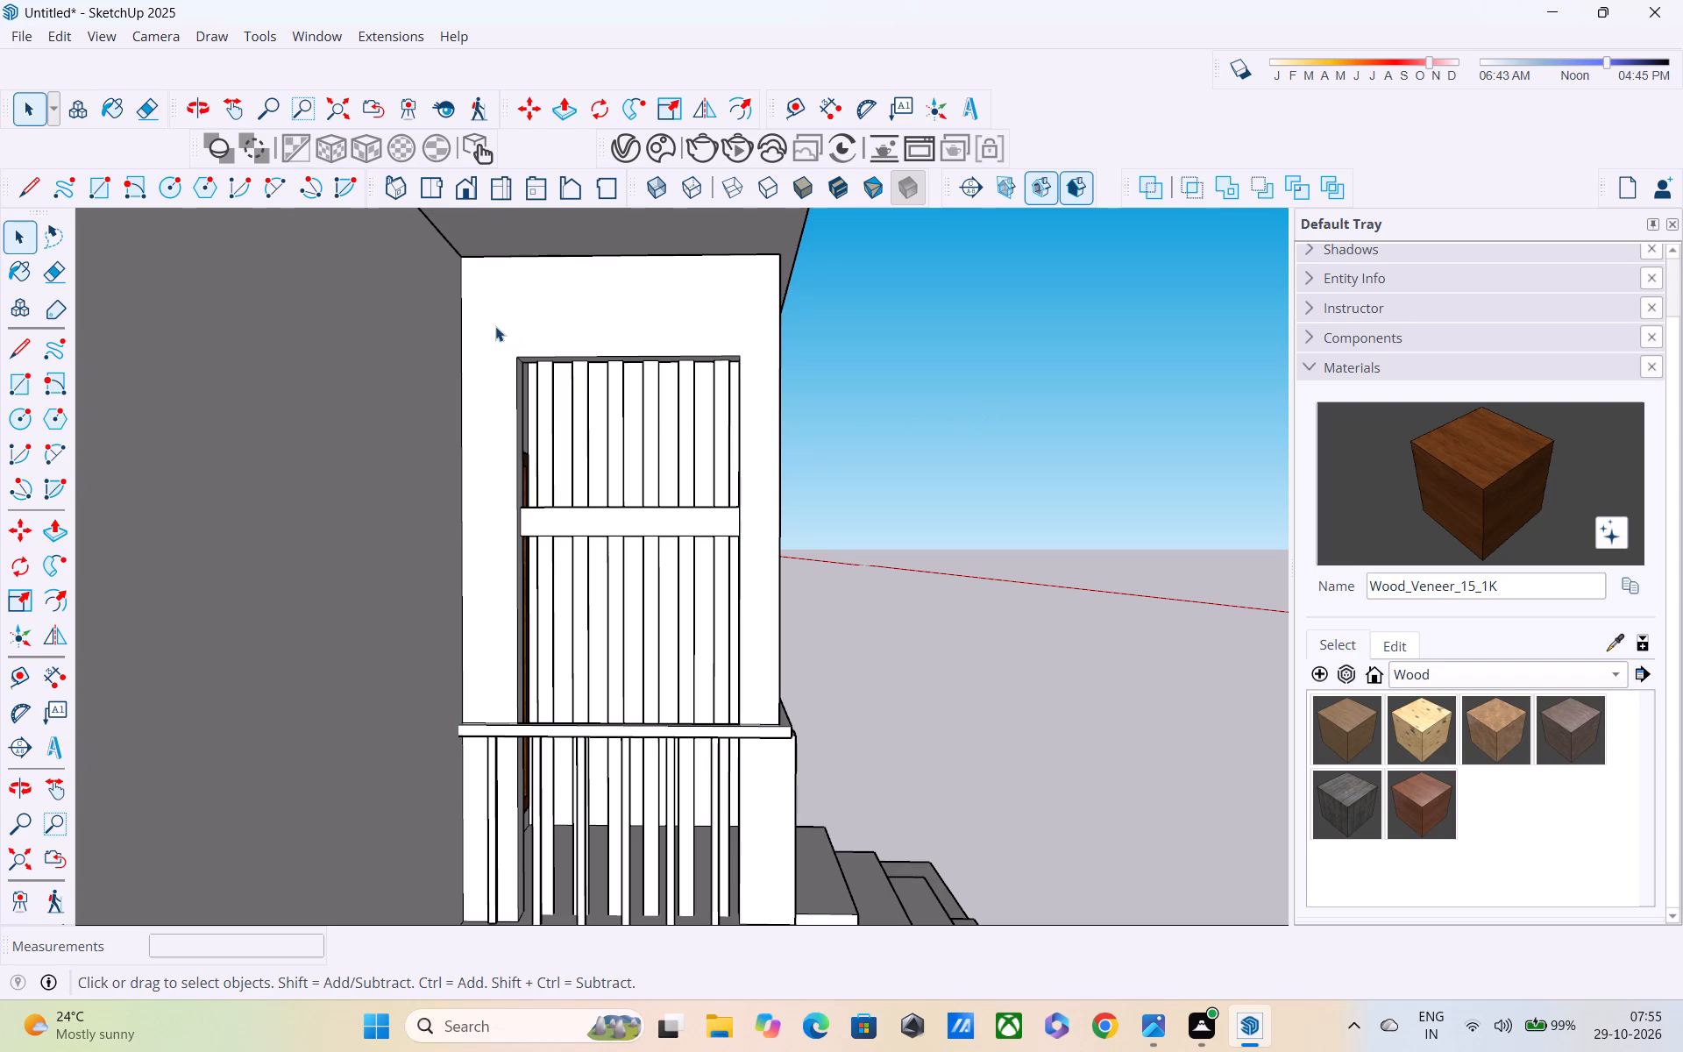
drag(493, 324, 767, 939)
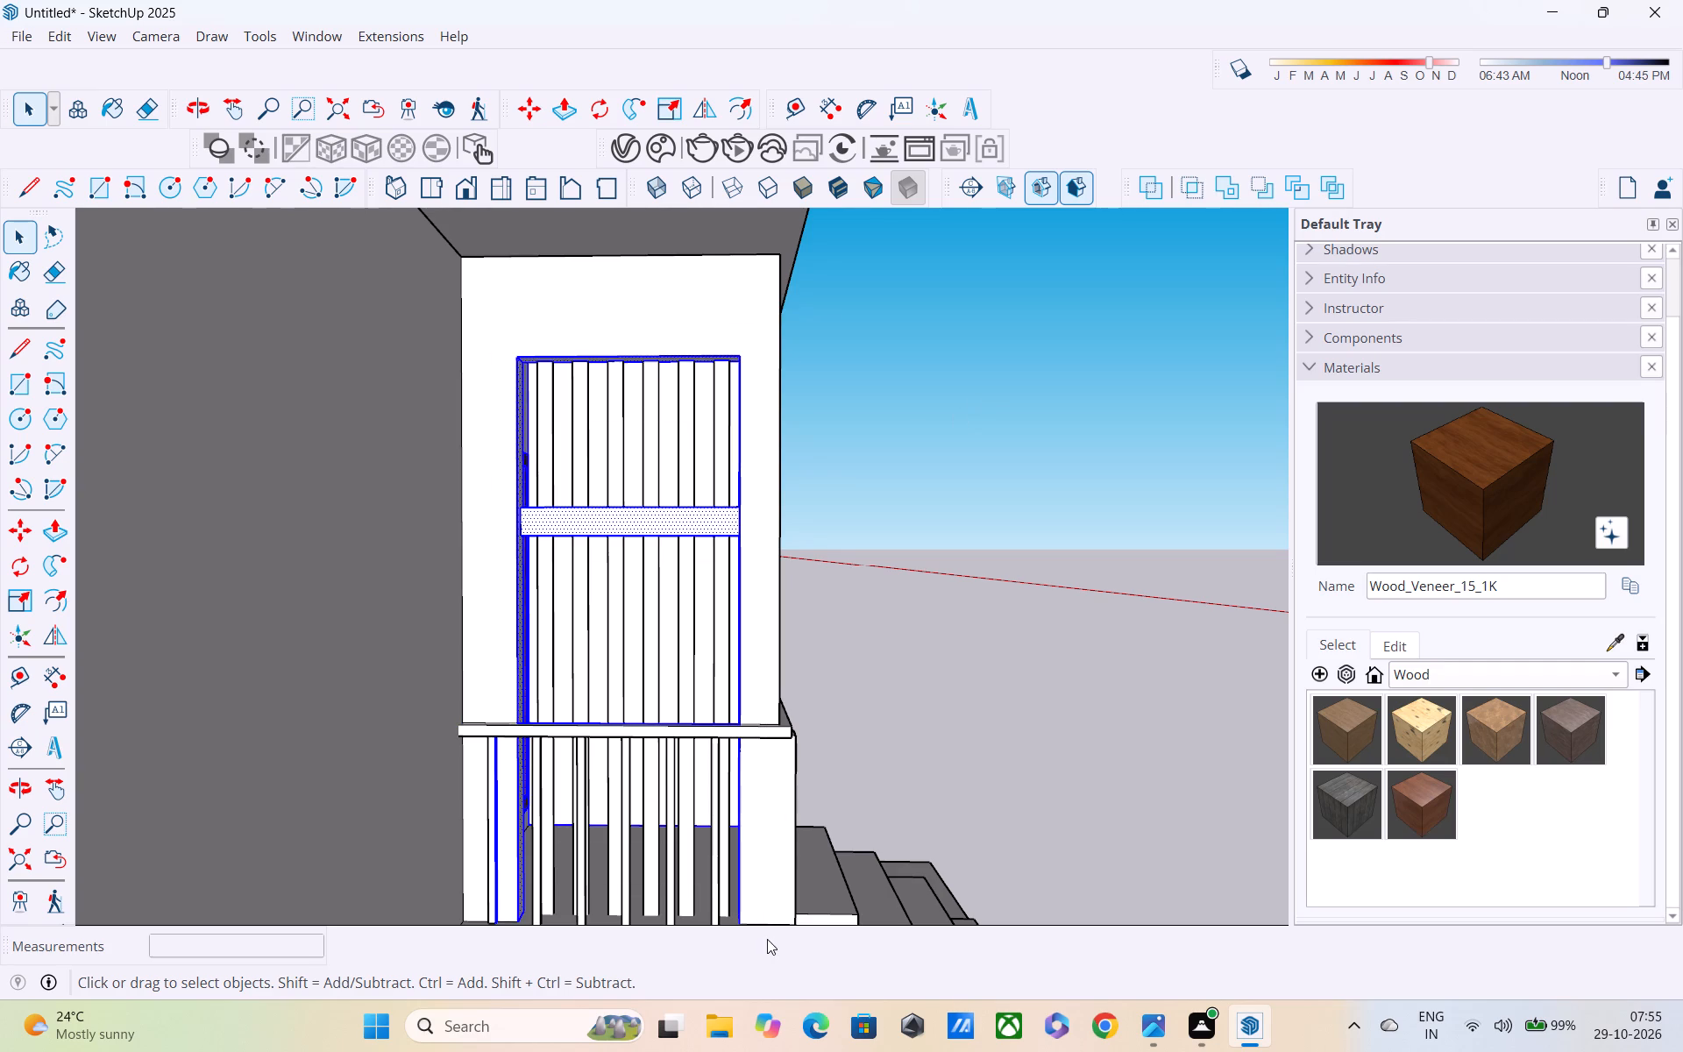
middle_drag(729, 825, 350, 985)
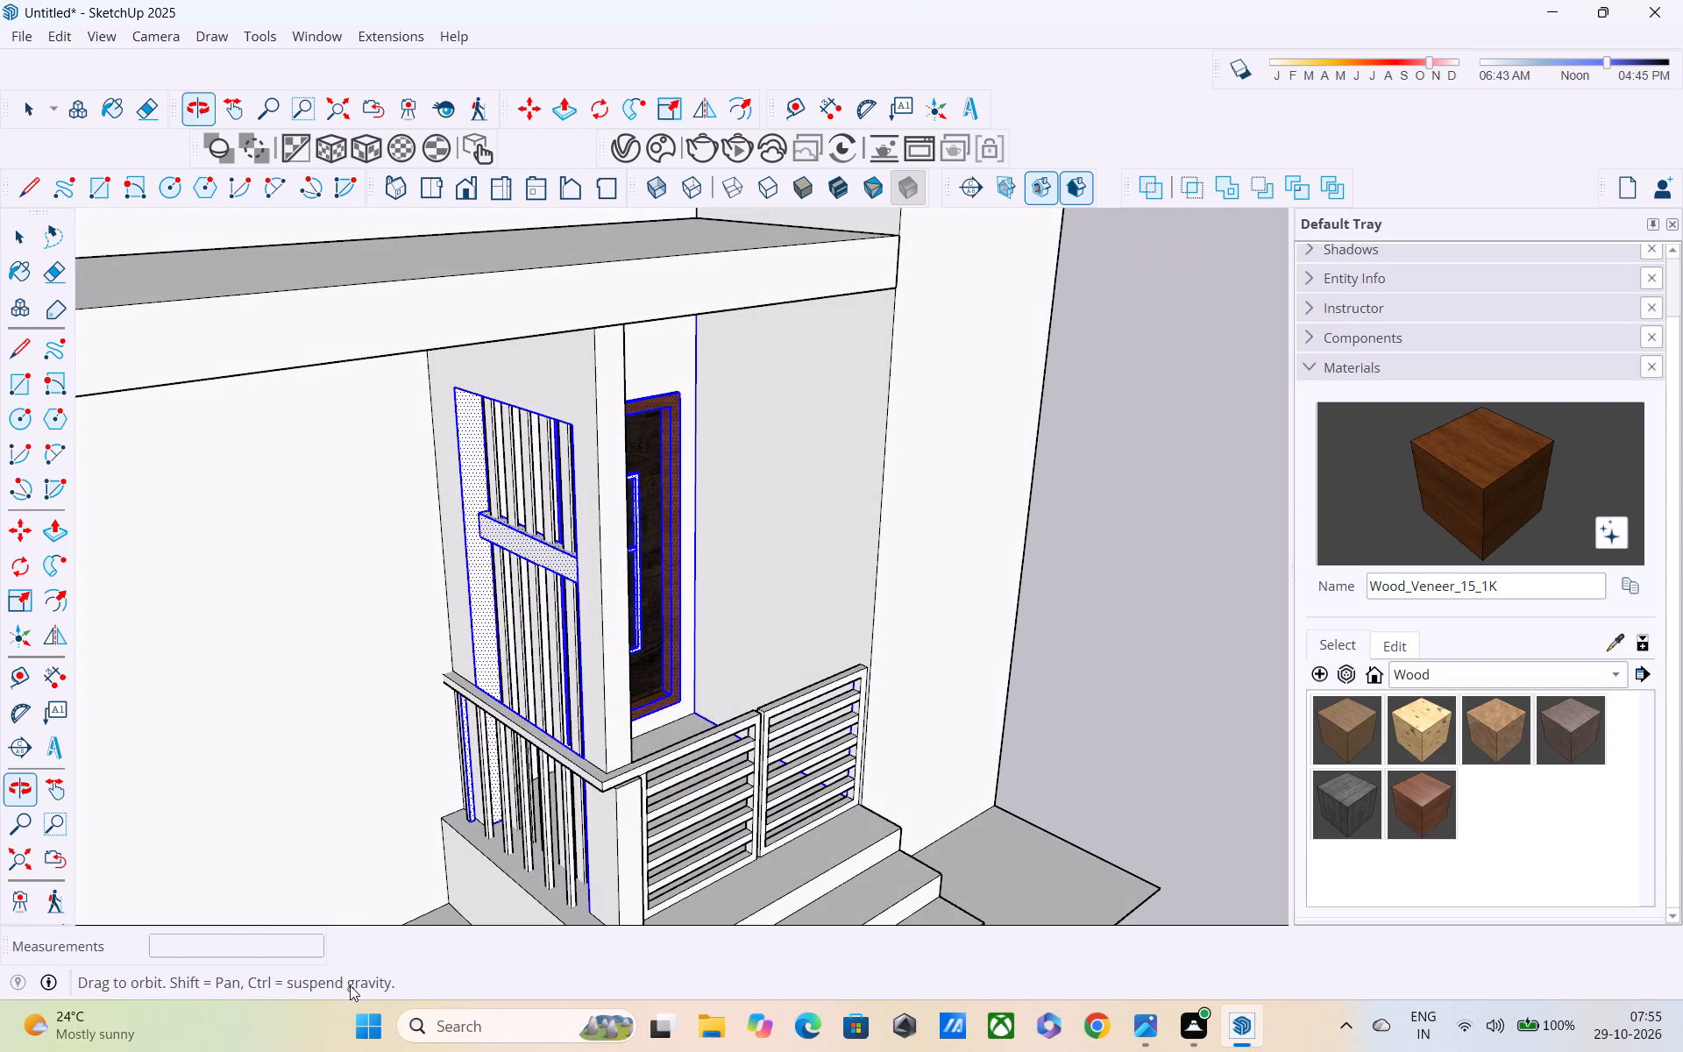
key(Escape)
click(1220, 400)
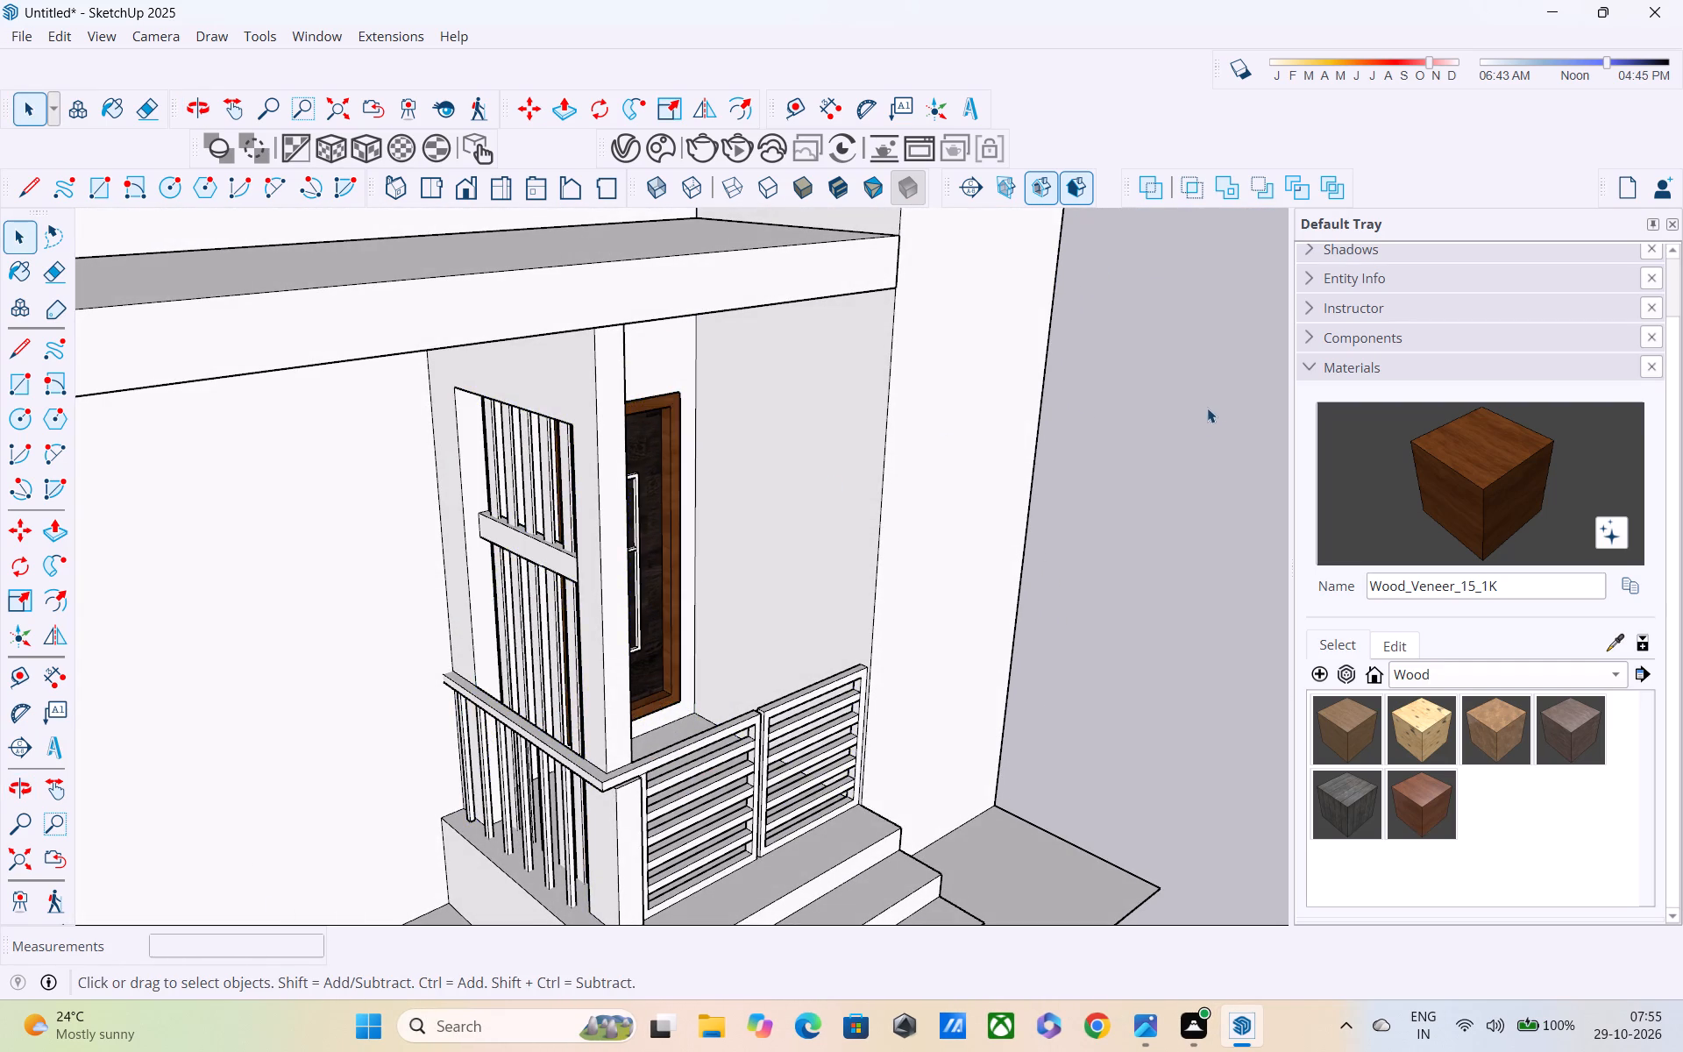
Place a vertical guide along the entrance door frame's outer edge on the barred-screen side, at offset 0".
middle_drag(1194, 408, 726, 190)
scroll(686, 157, down, 5)
scroll(599, 407, down, 4)
middle_drag(606, 444, 648, 505)
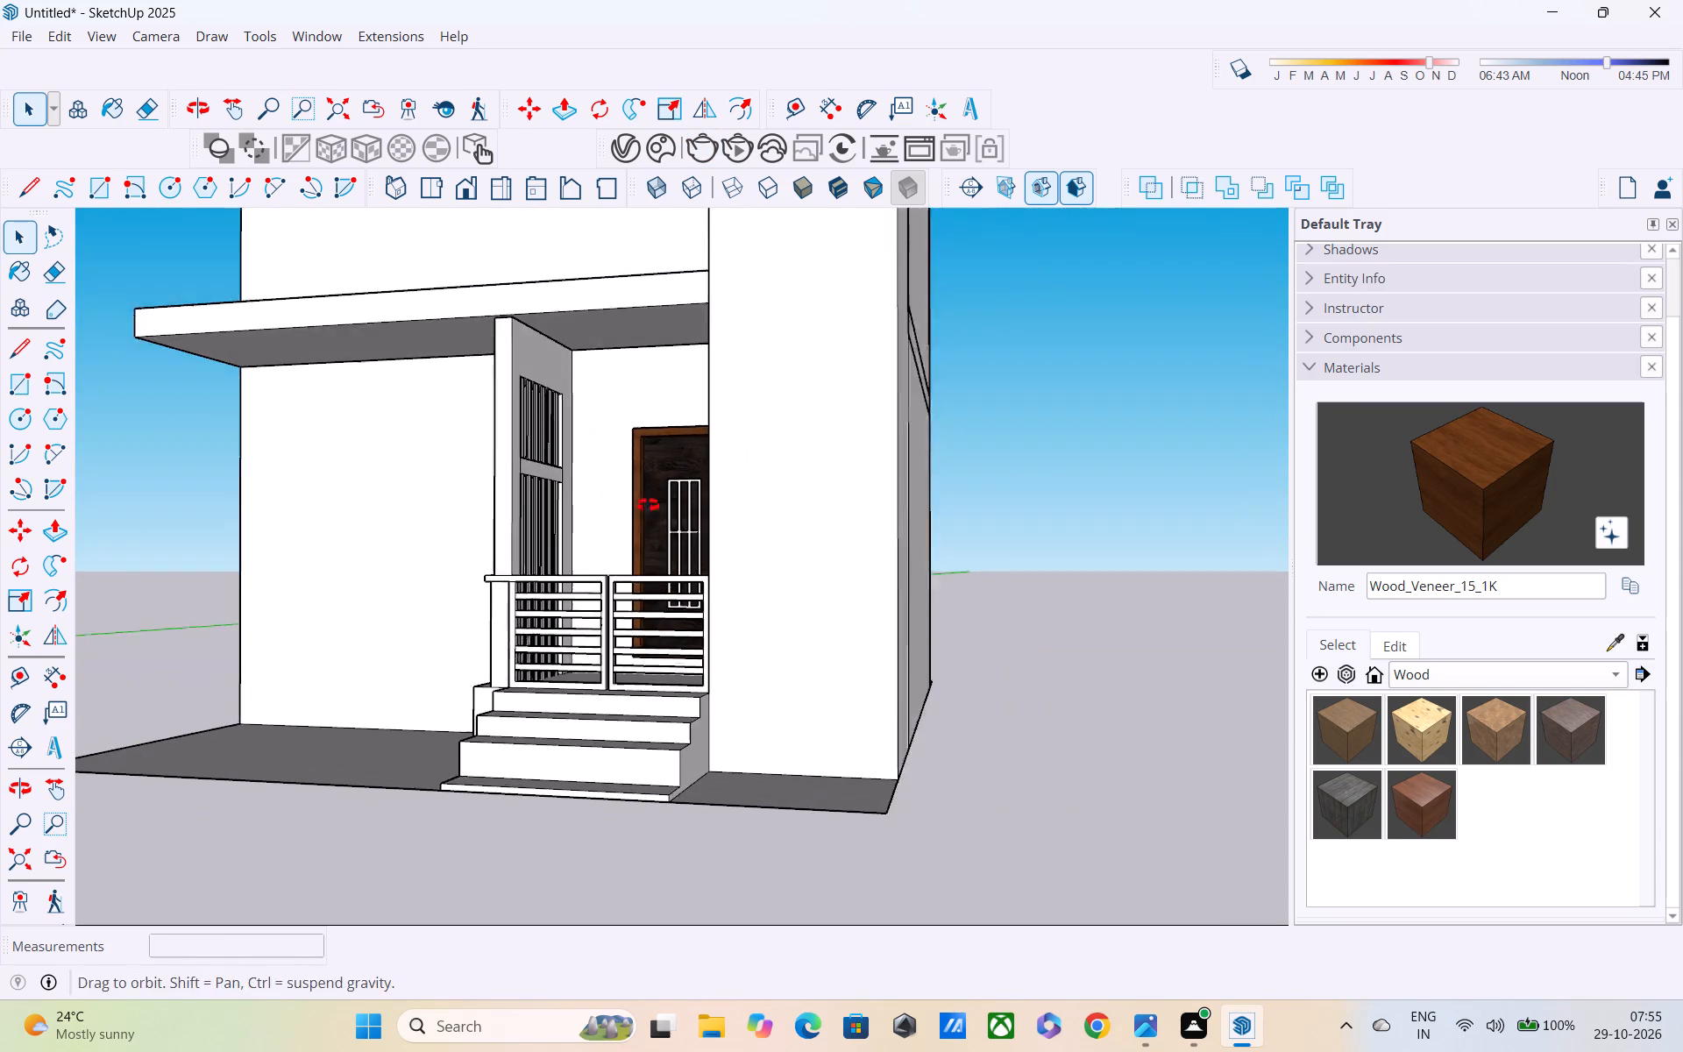
middle_drag(648, 505, 651, 510)
key(t)
scroll(641, 505, up, 4)
click(628, 503)
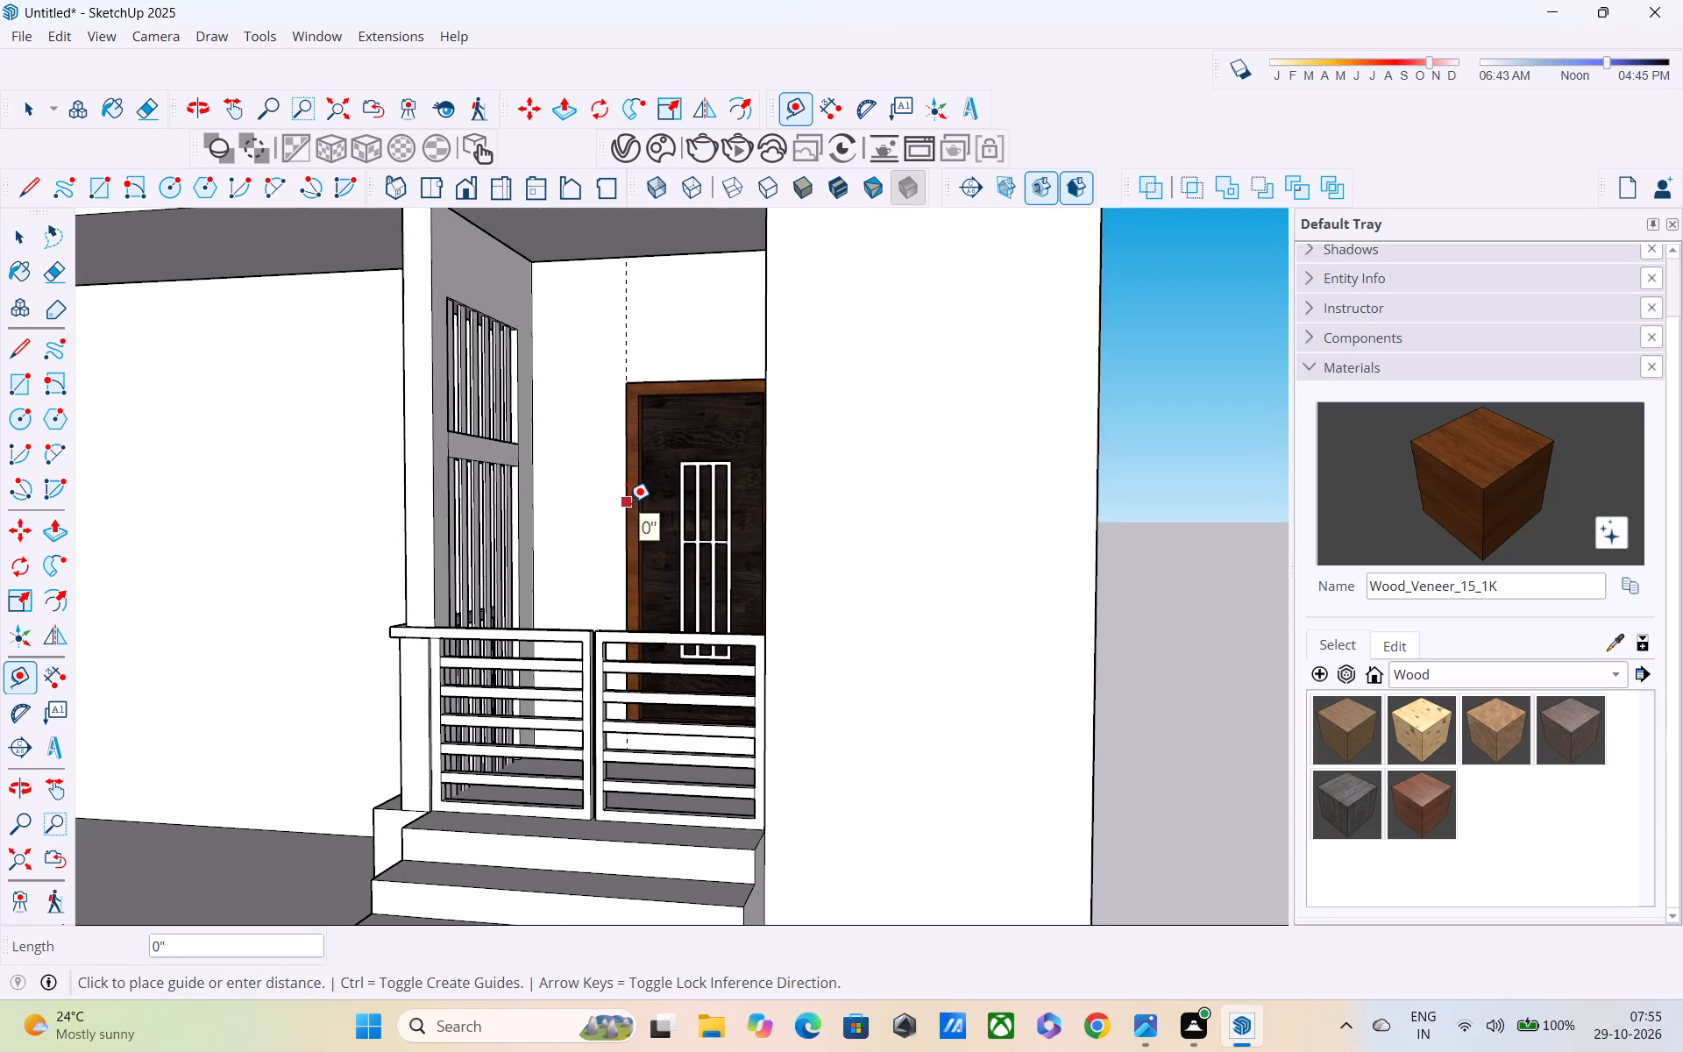
click(628, 502)
middle_drag(650, 489, 771, 564)
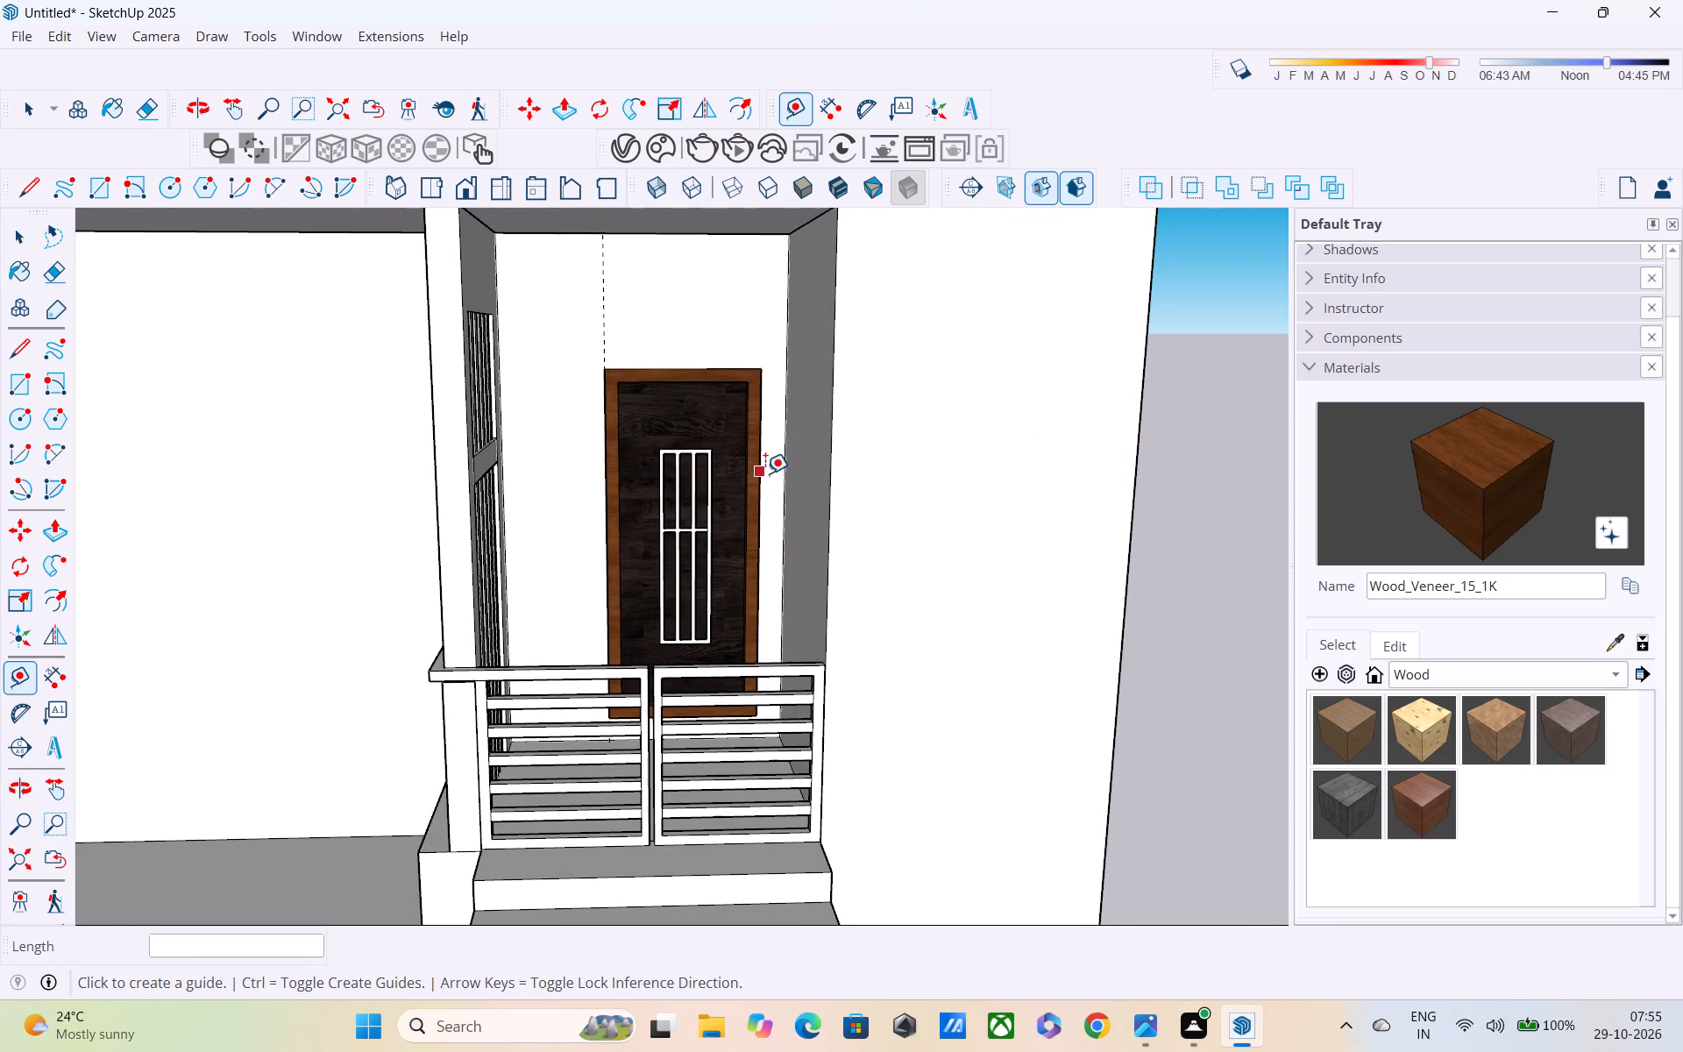
Place a vertical guide along the entrance door frame's outer edge on the full-height column side, at offset 0".
click(765, 473)
click(765, 462)
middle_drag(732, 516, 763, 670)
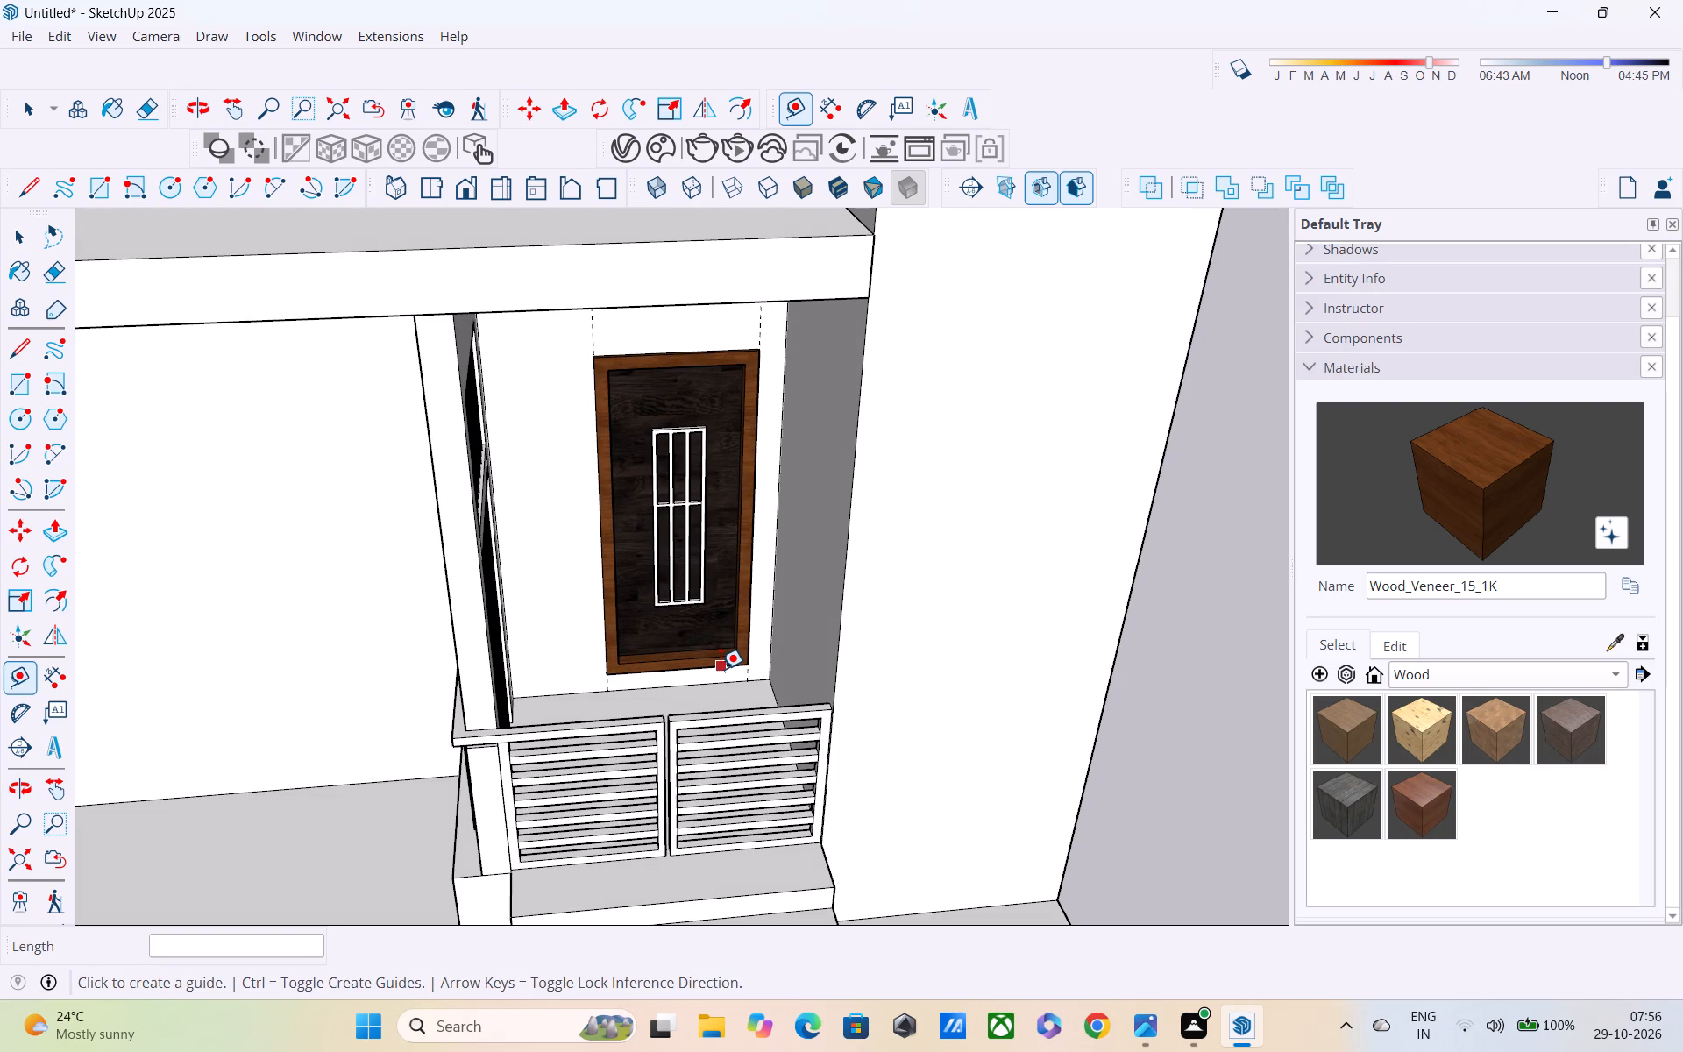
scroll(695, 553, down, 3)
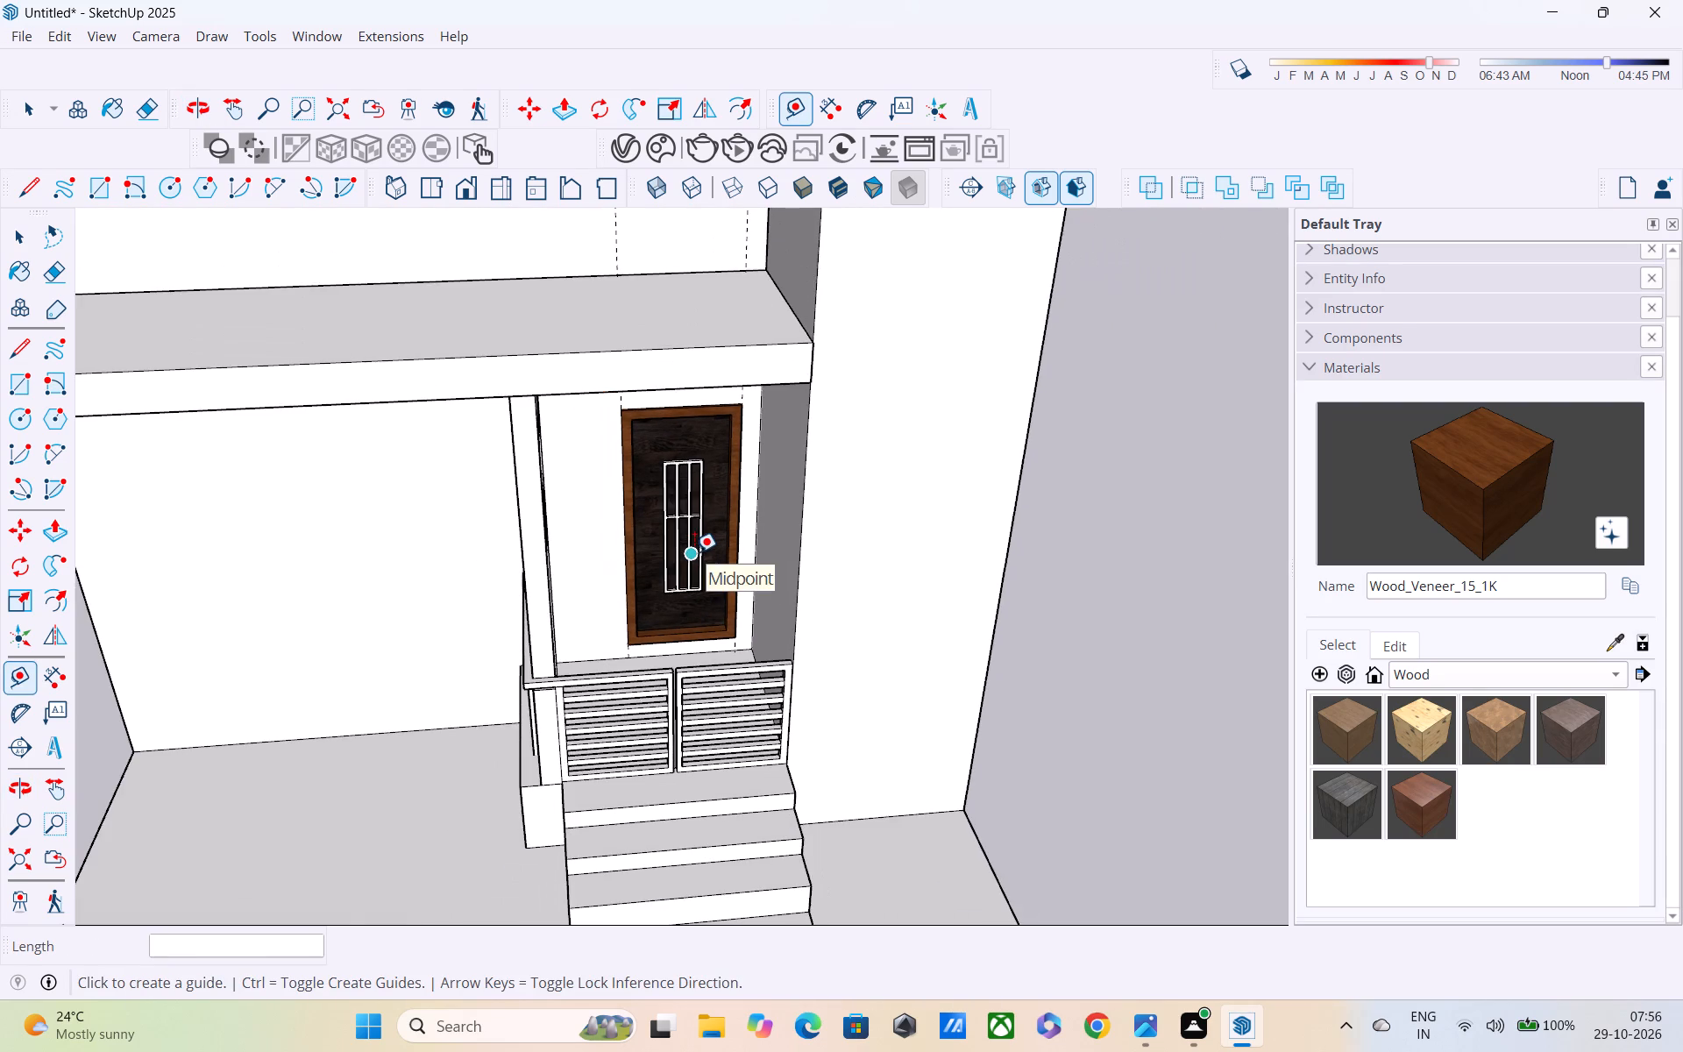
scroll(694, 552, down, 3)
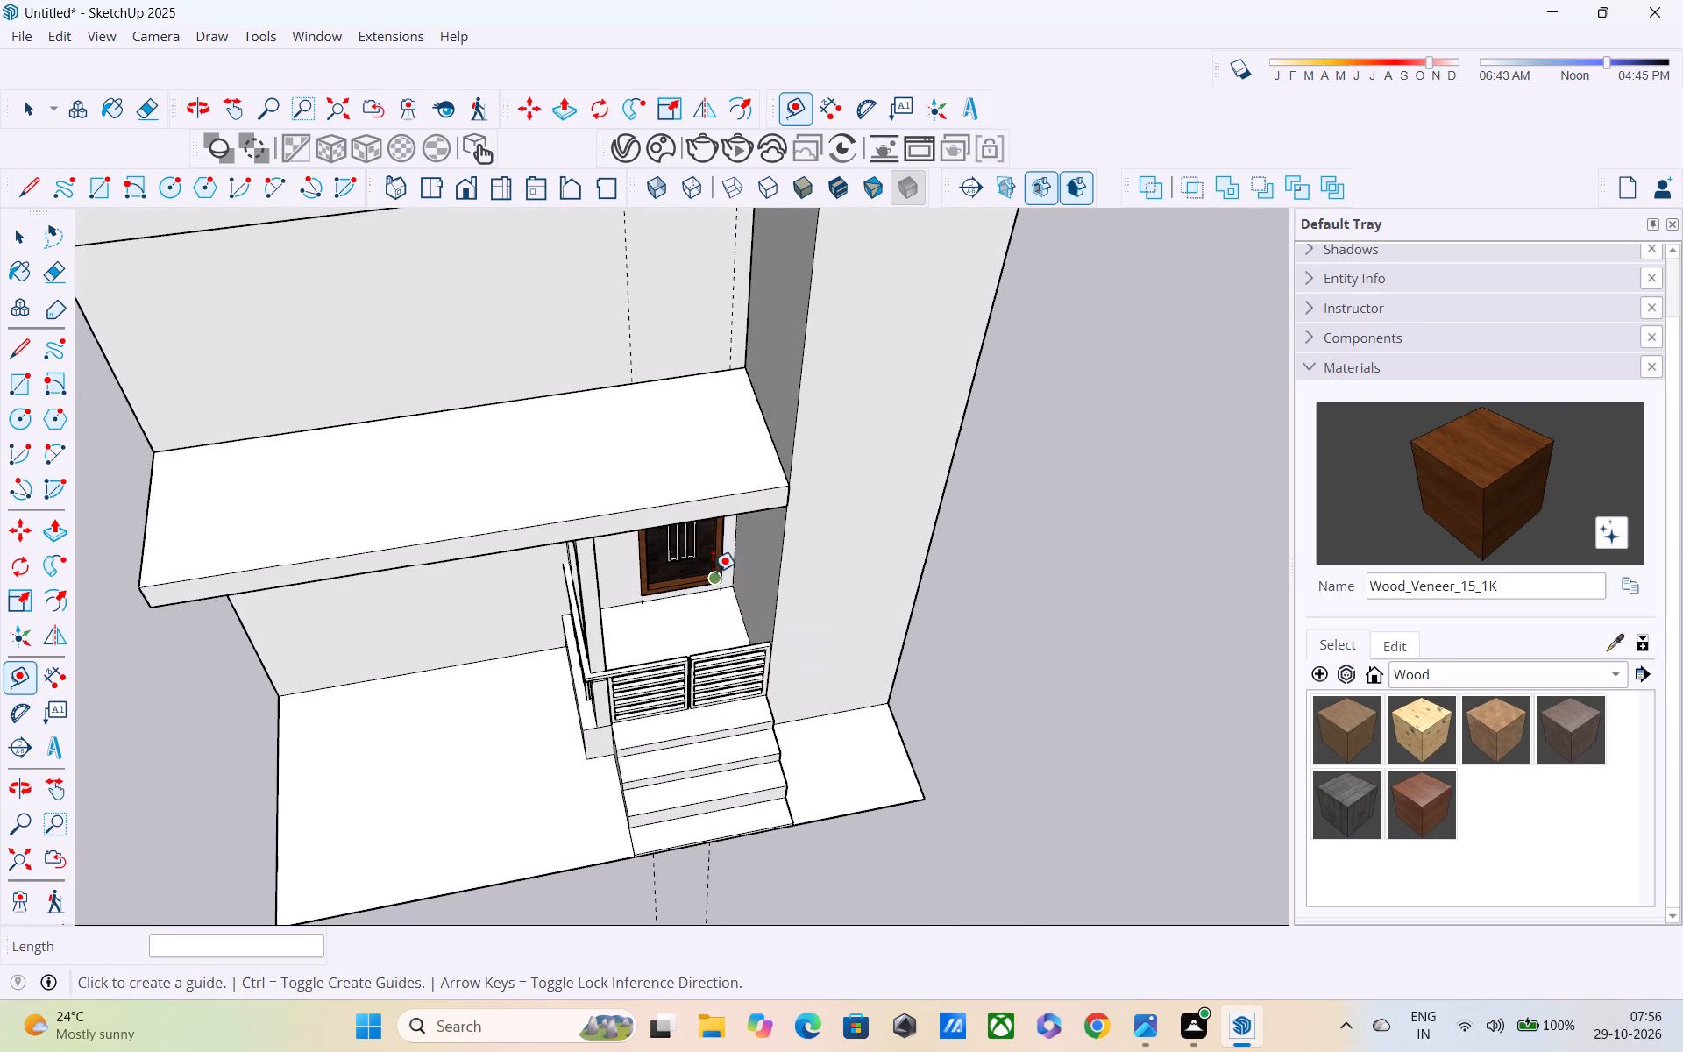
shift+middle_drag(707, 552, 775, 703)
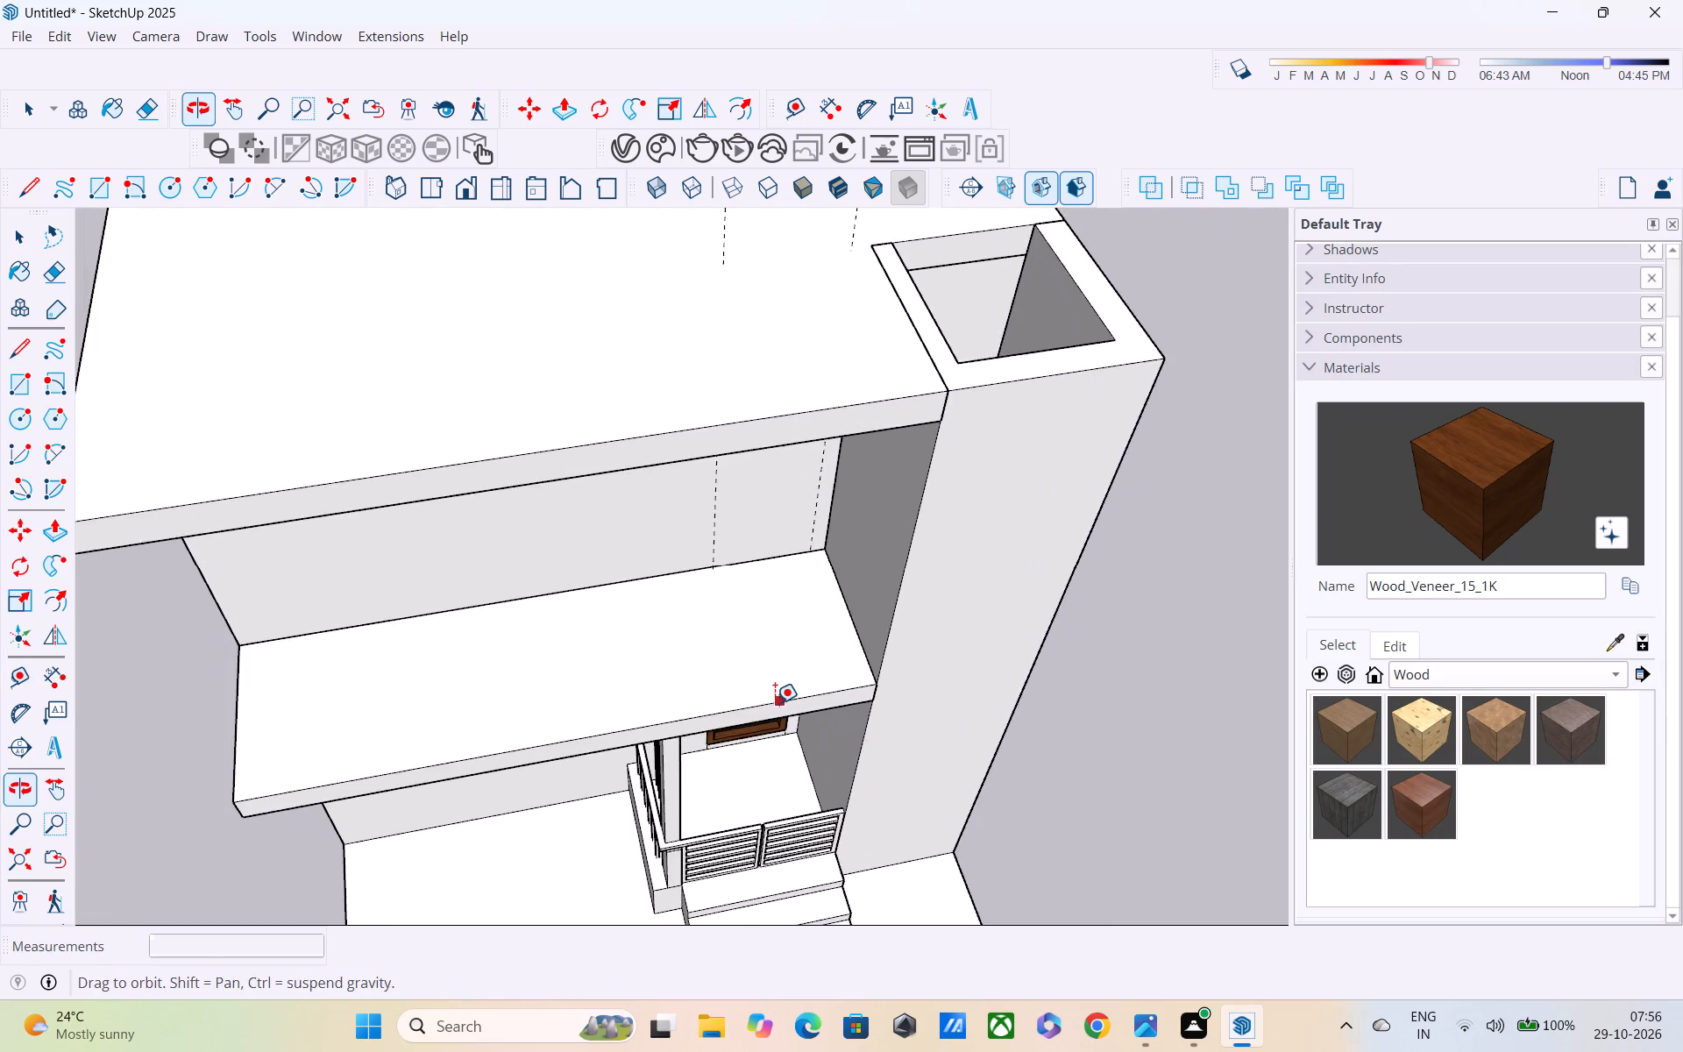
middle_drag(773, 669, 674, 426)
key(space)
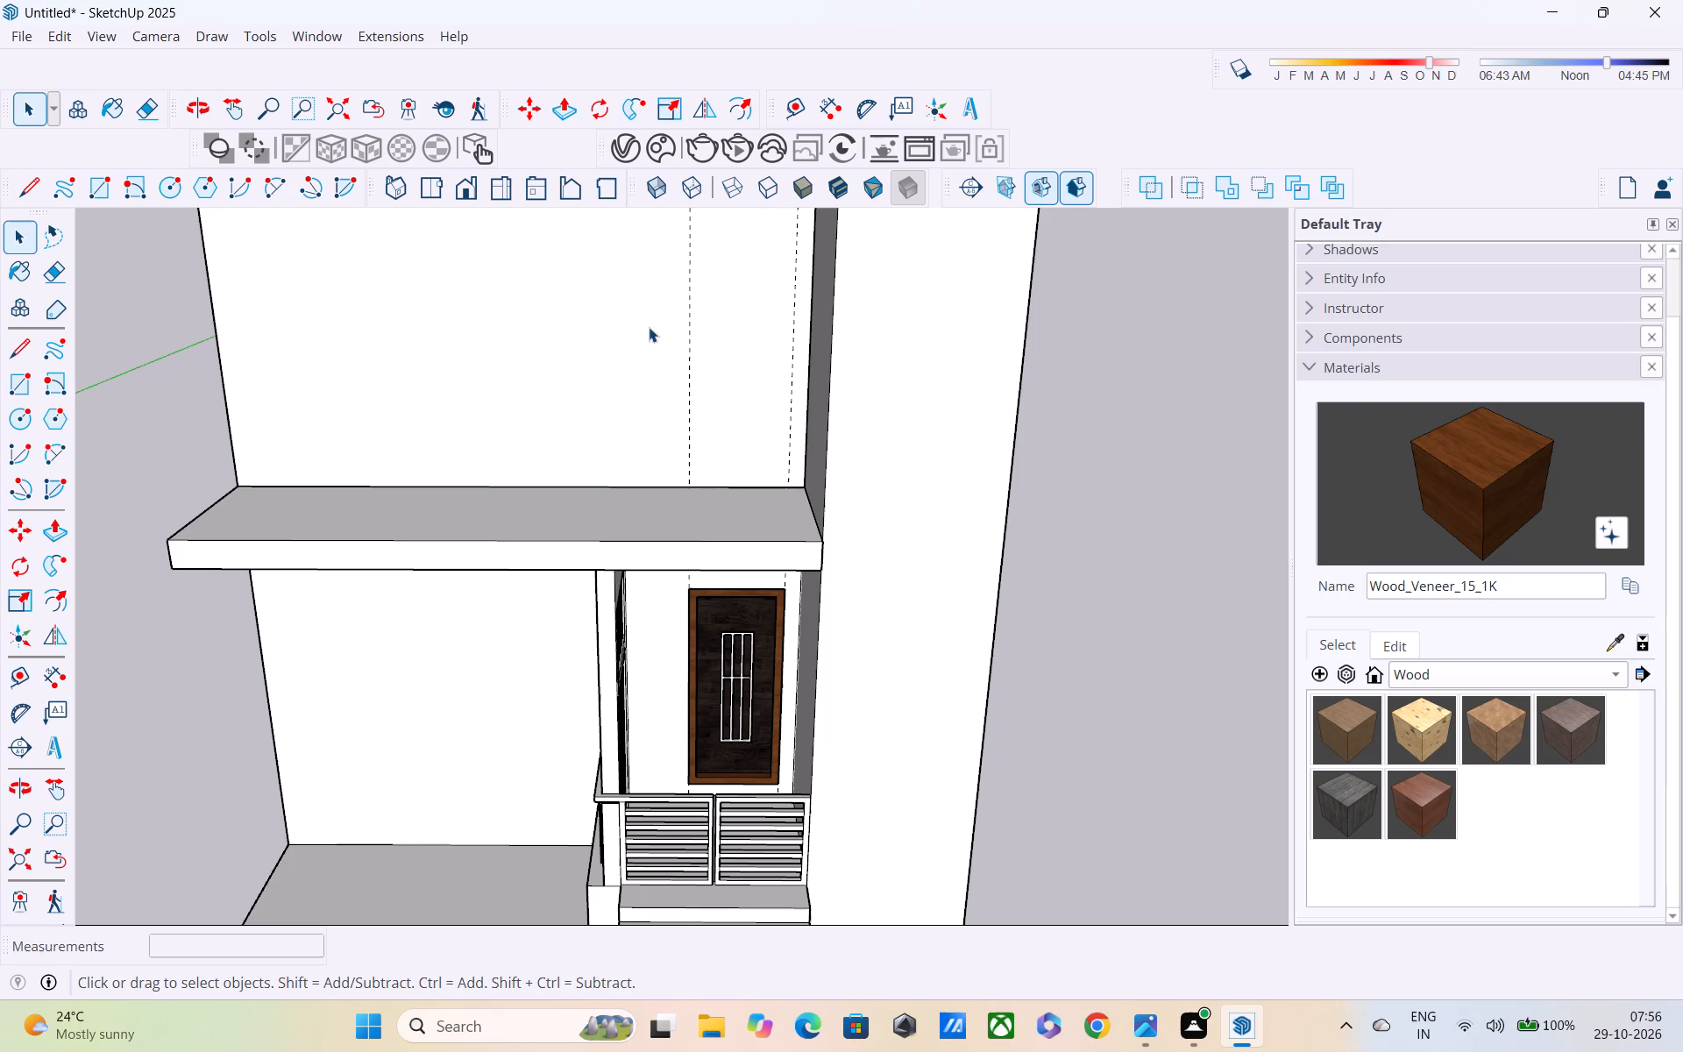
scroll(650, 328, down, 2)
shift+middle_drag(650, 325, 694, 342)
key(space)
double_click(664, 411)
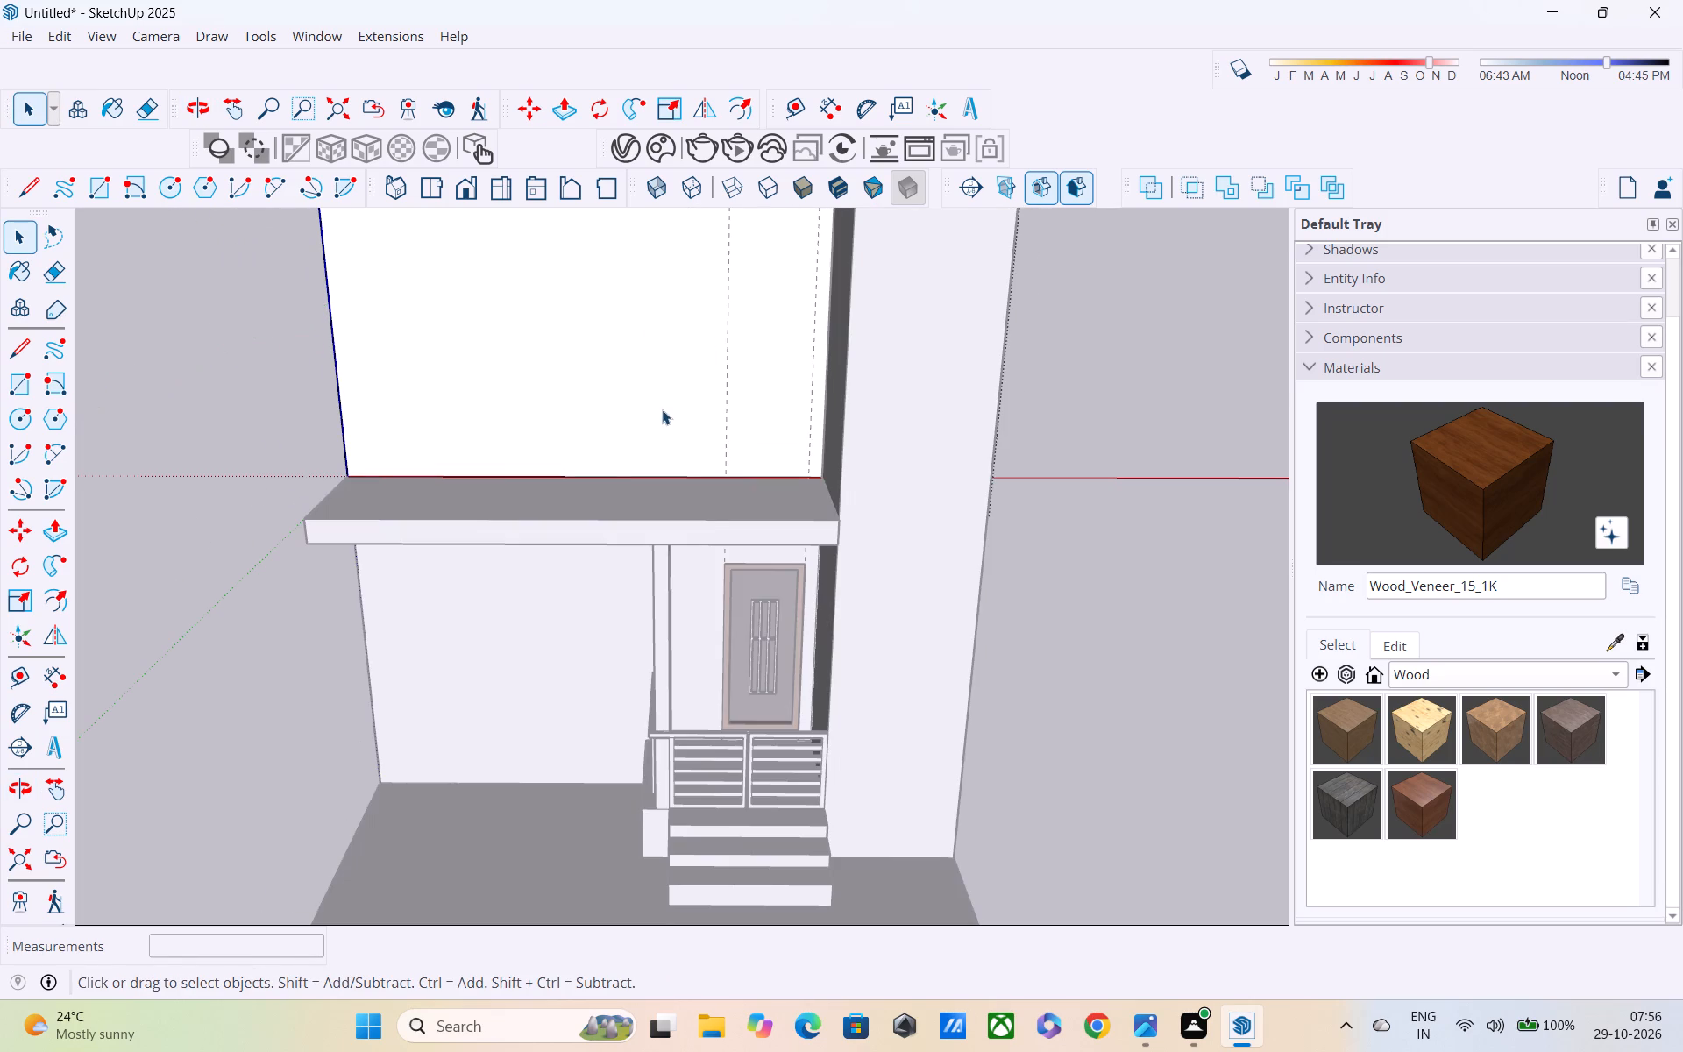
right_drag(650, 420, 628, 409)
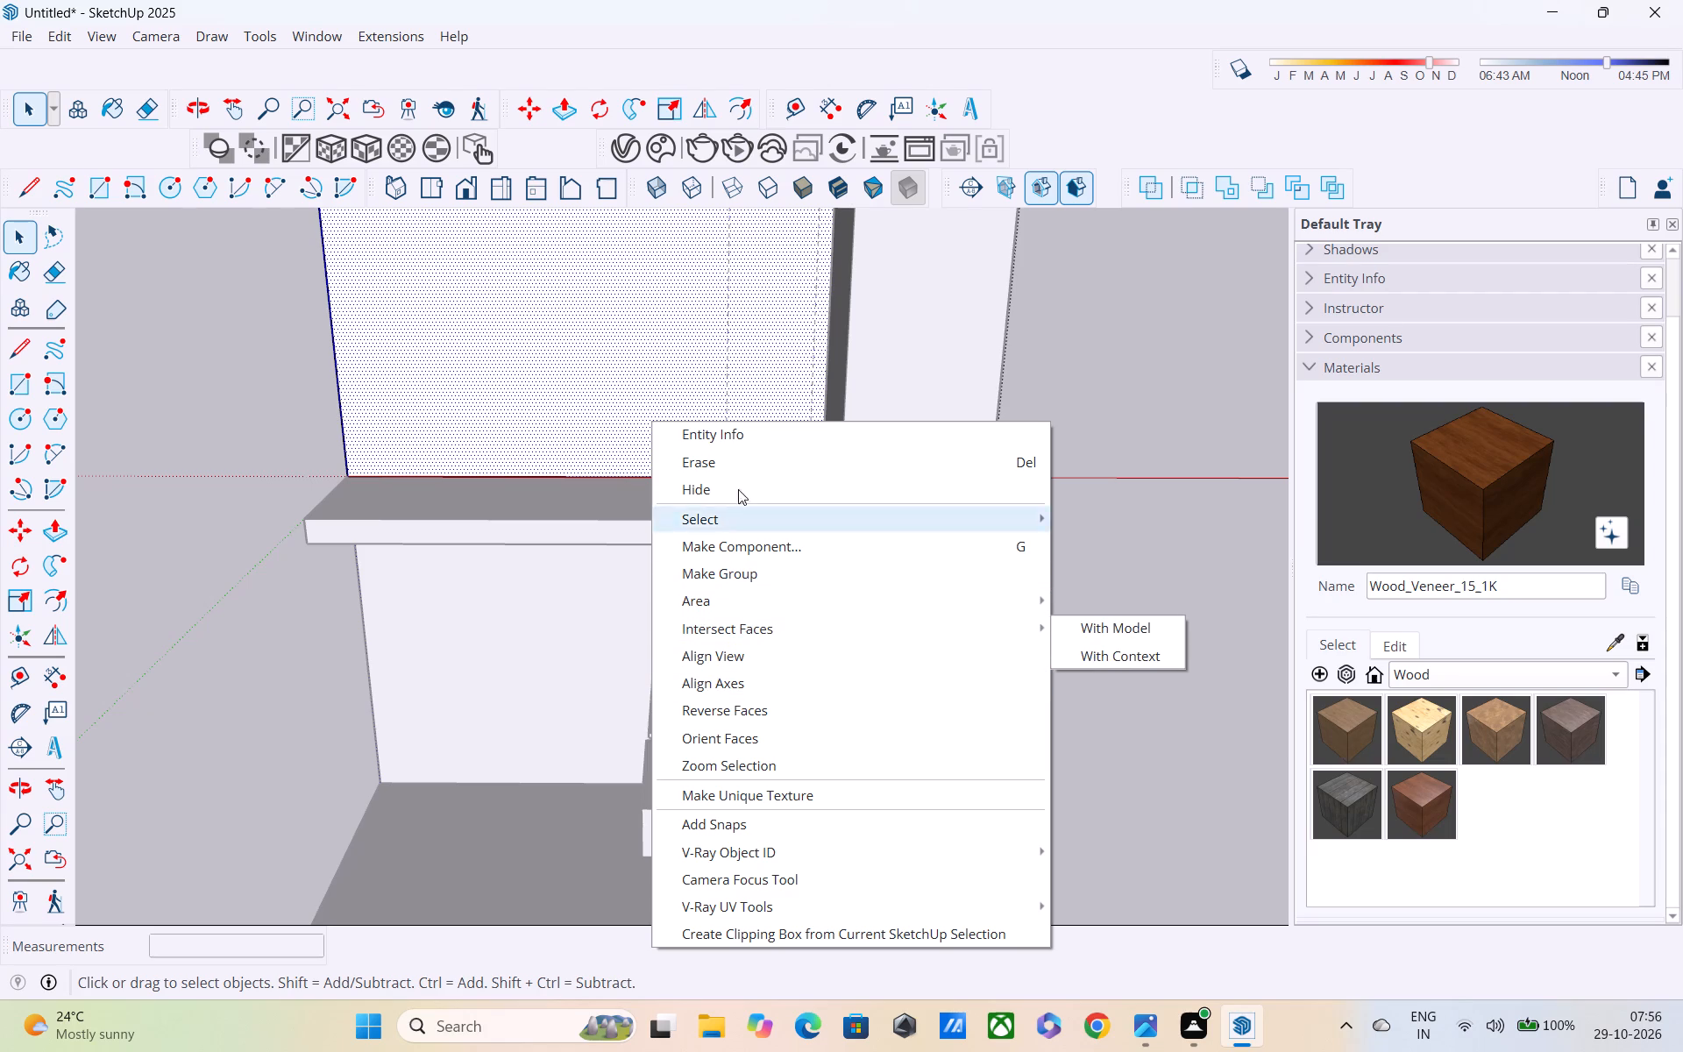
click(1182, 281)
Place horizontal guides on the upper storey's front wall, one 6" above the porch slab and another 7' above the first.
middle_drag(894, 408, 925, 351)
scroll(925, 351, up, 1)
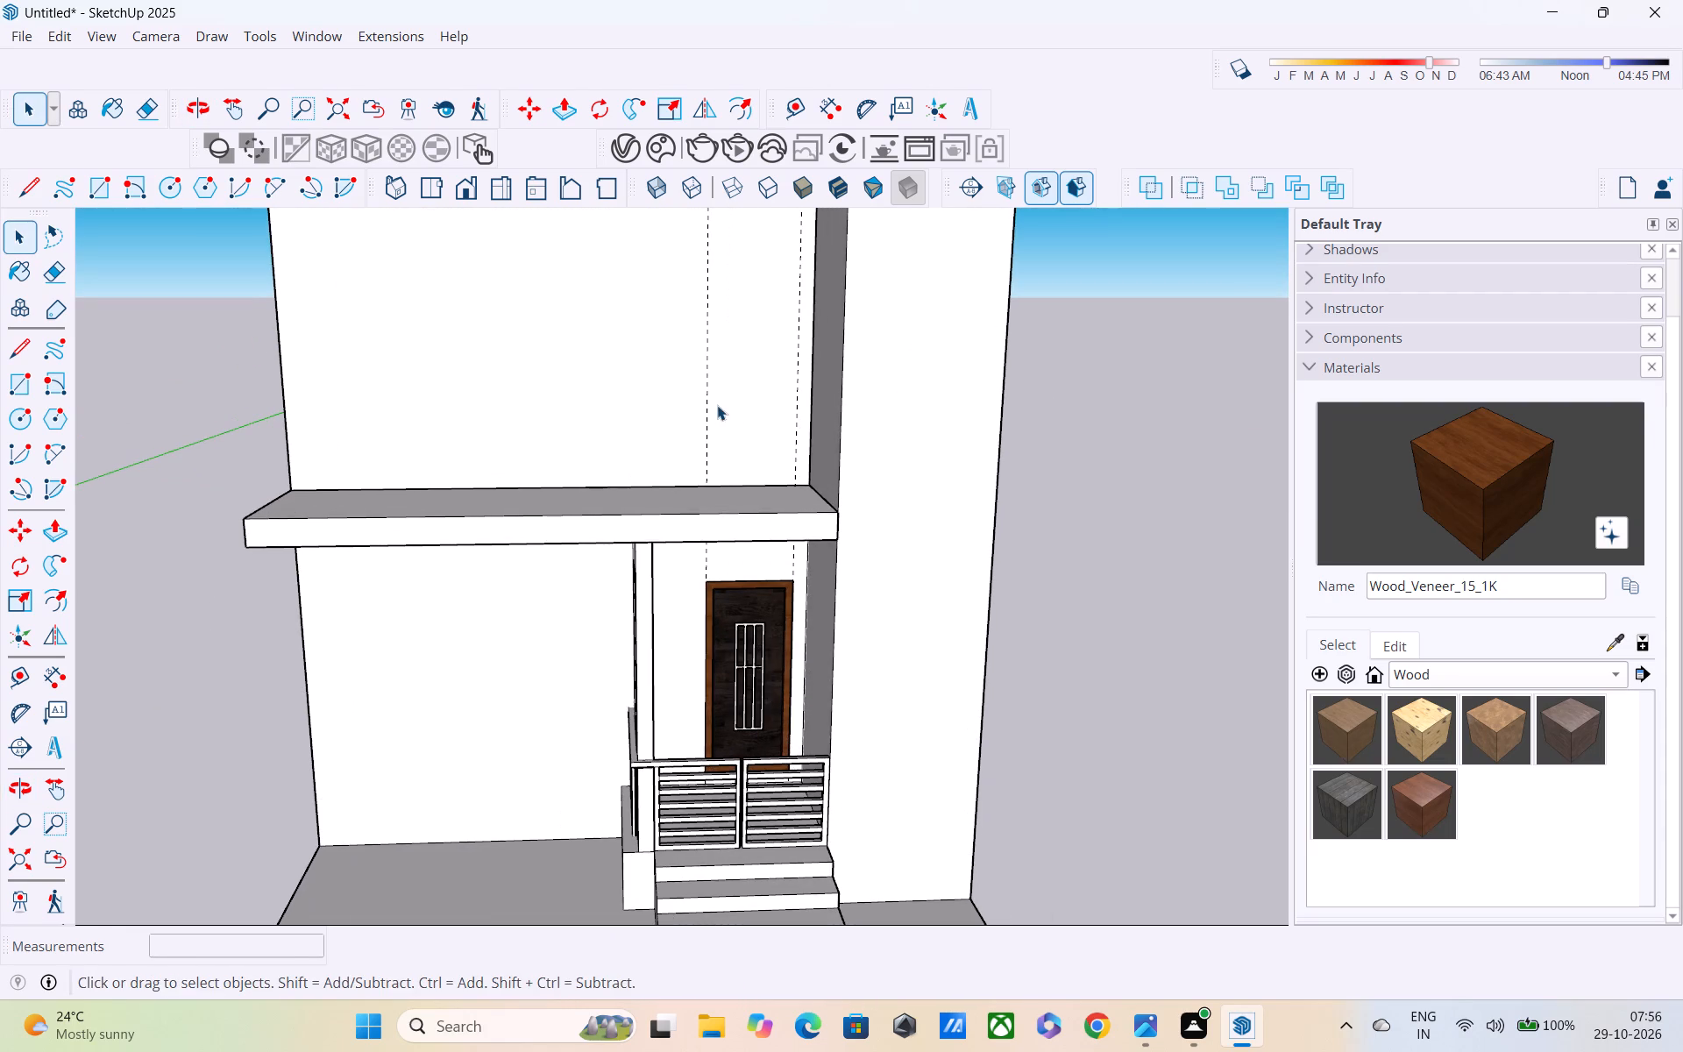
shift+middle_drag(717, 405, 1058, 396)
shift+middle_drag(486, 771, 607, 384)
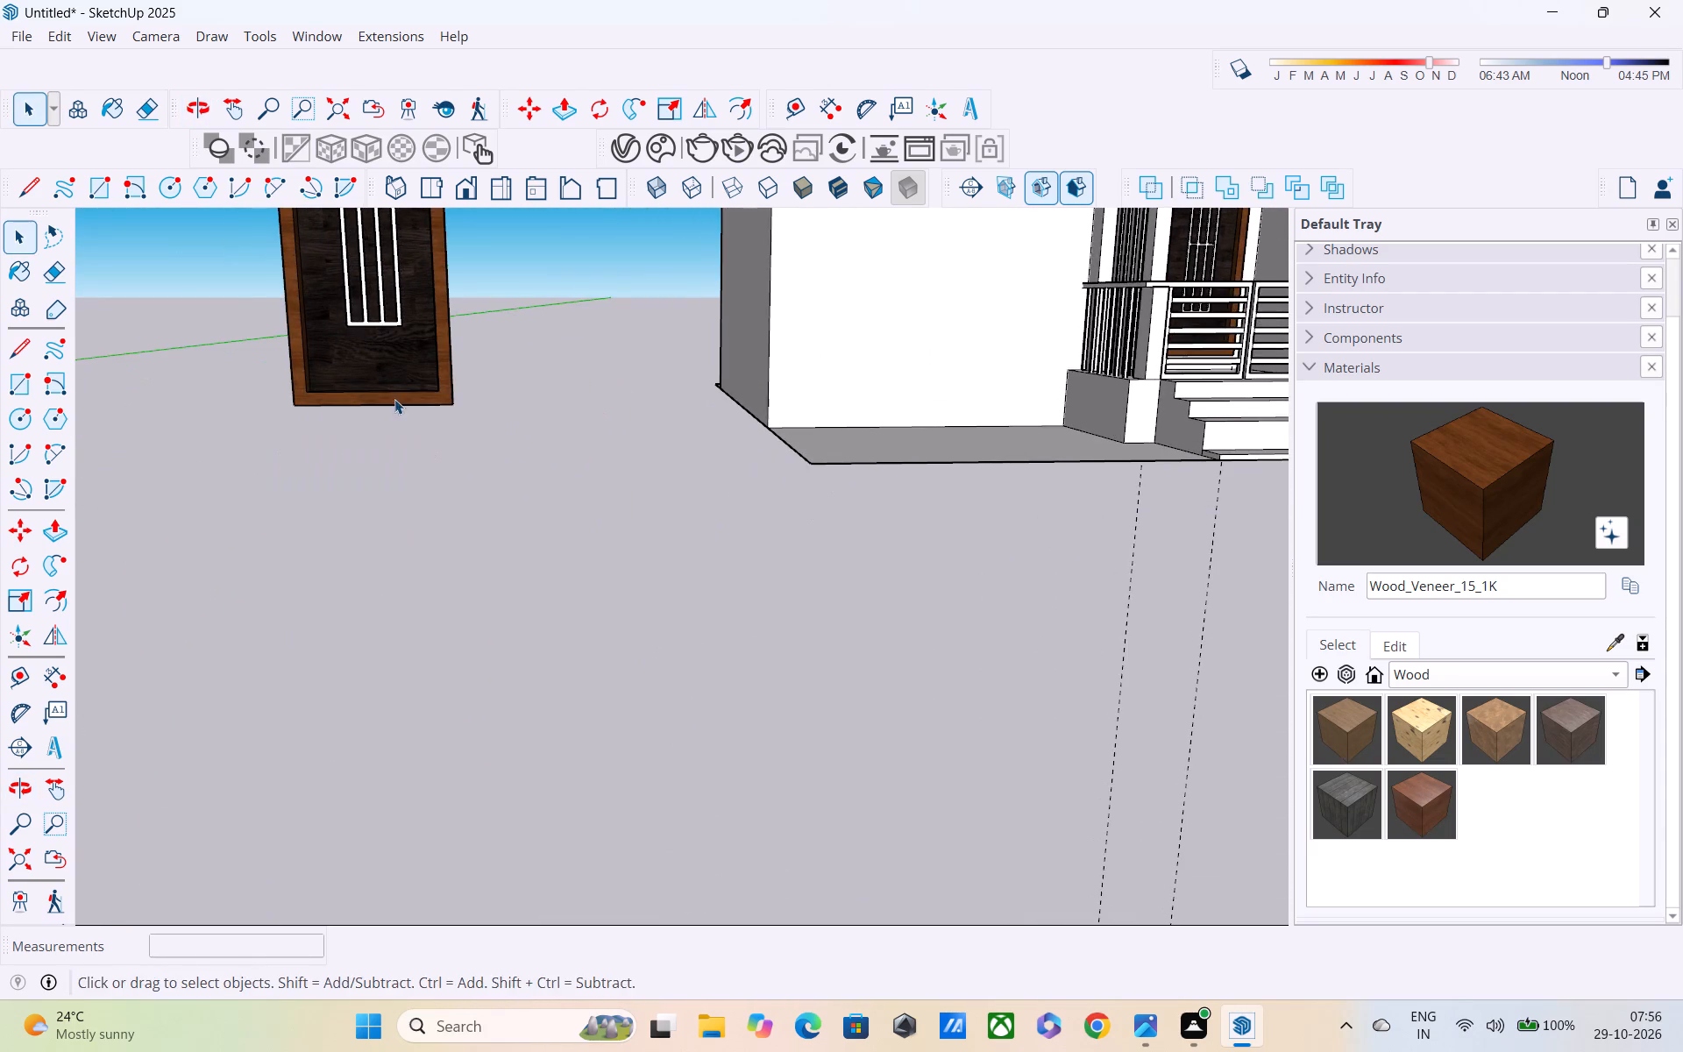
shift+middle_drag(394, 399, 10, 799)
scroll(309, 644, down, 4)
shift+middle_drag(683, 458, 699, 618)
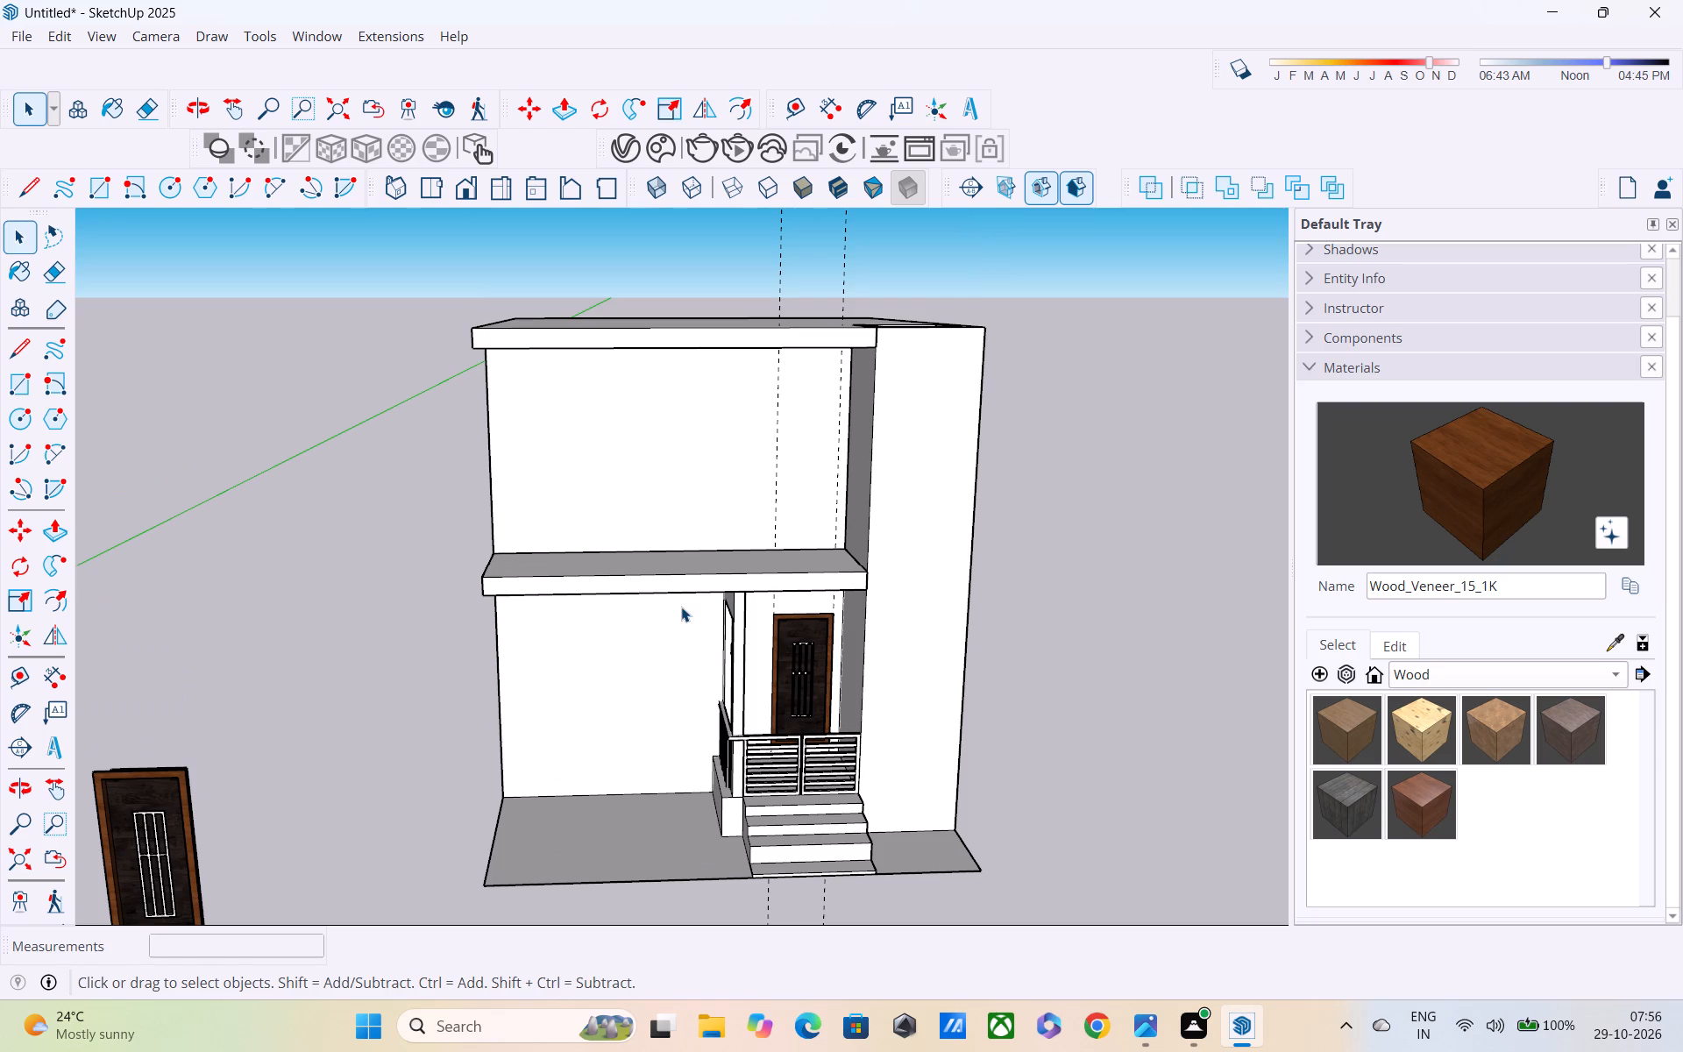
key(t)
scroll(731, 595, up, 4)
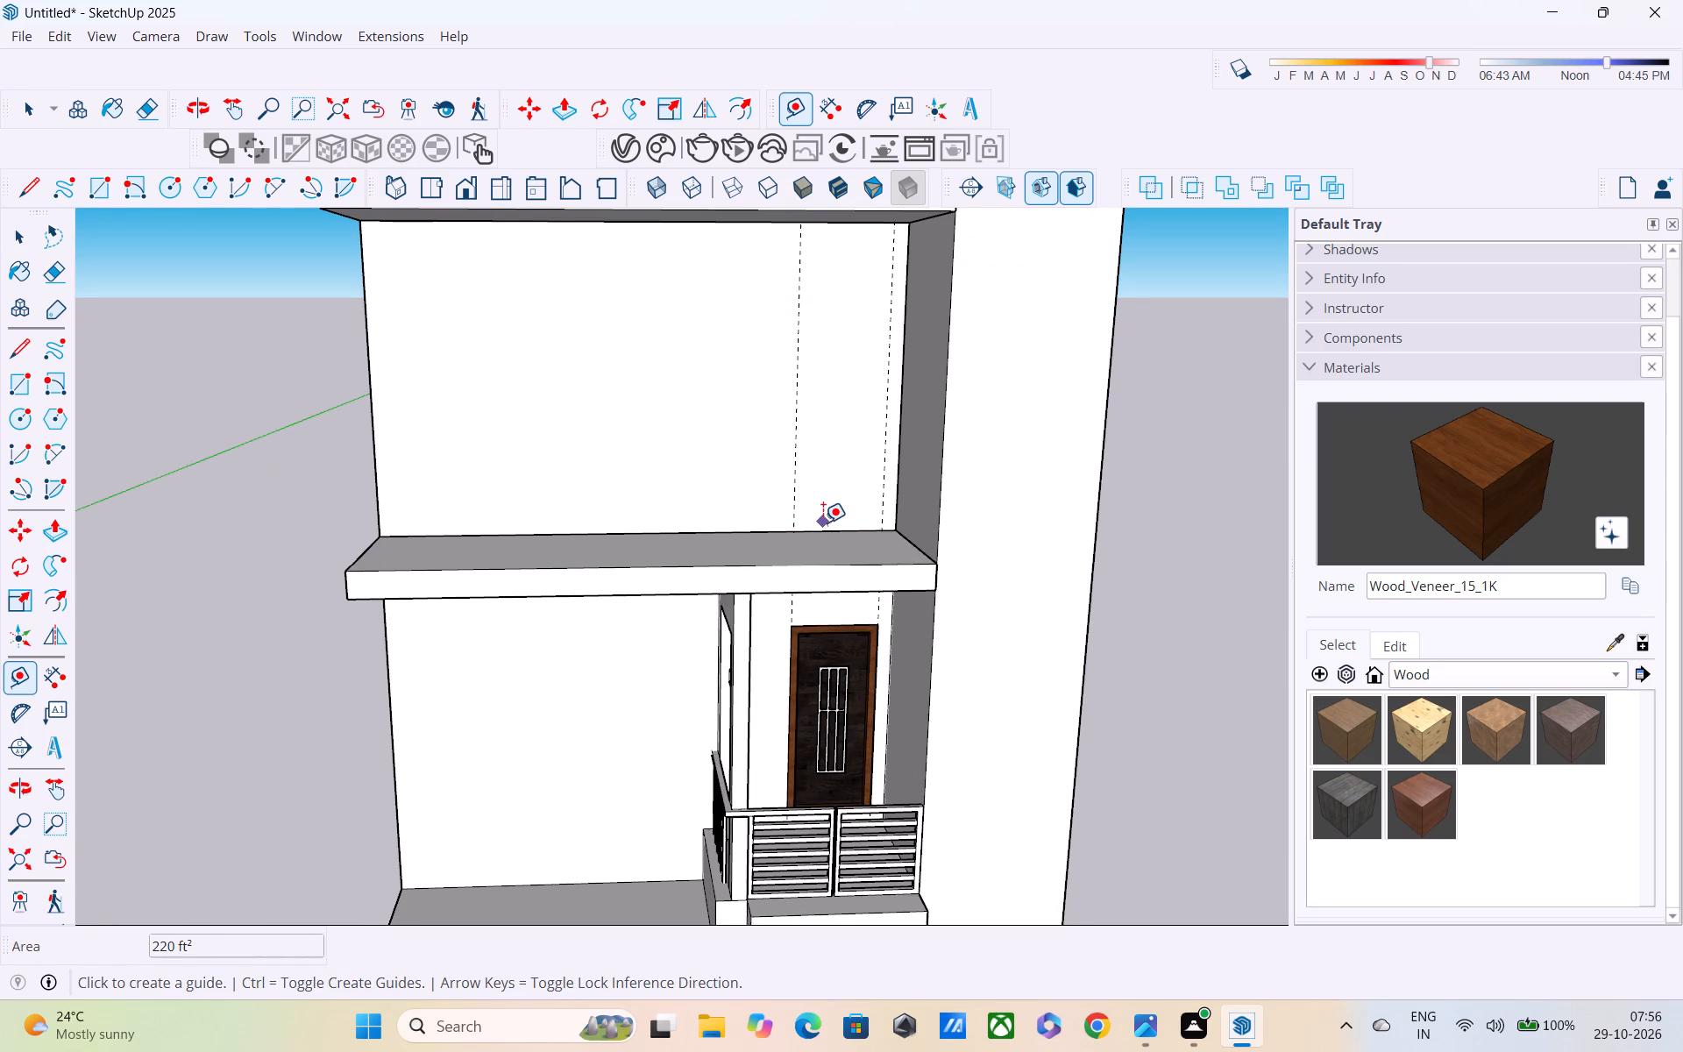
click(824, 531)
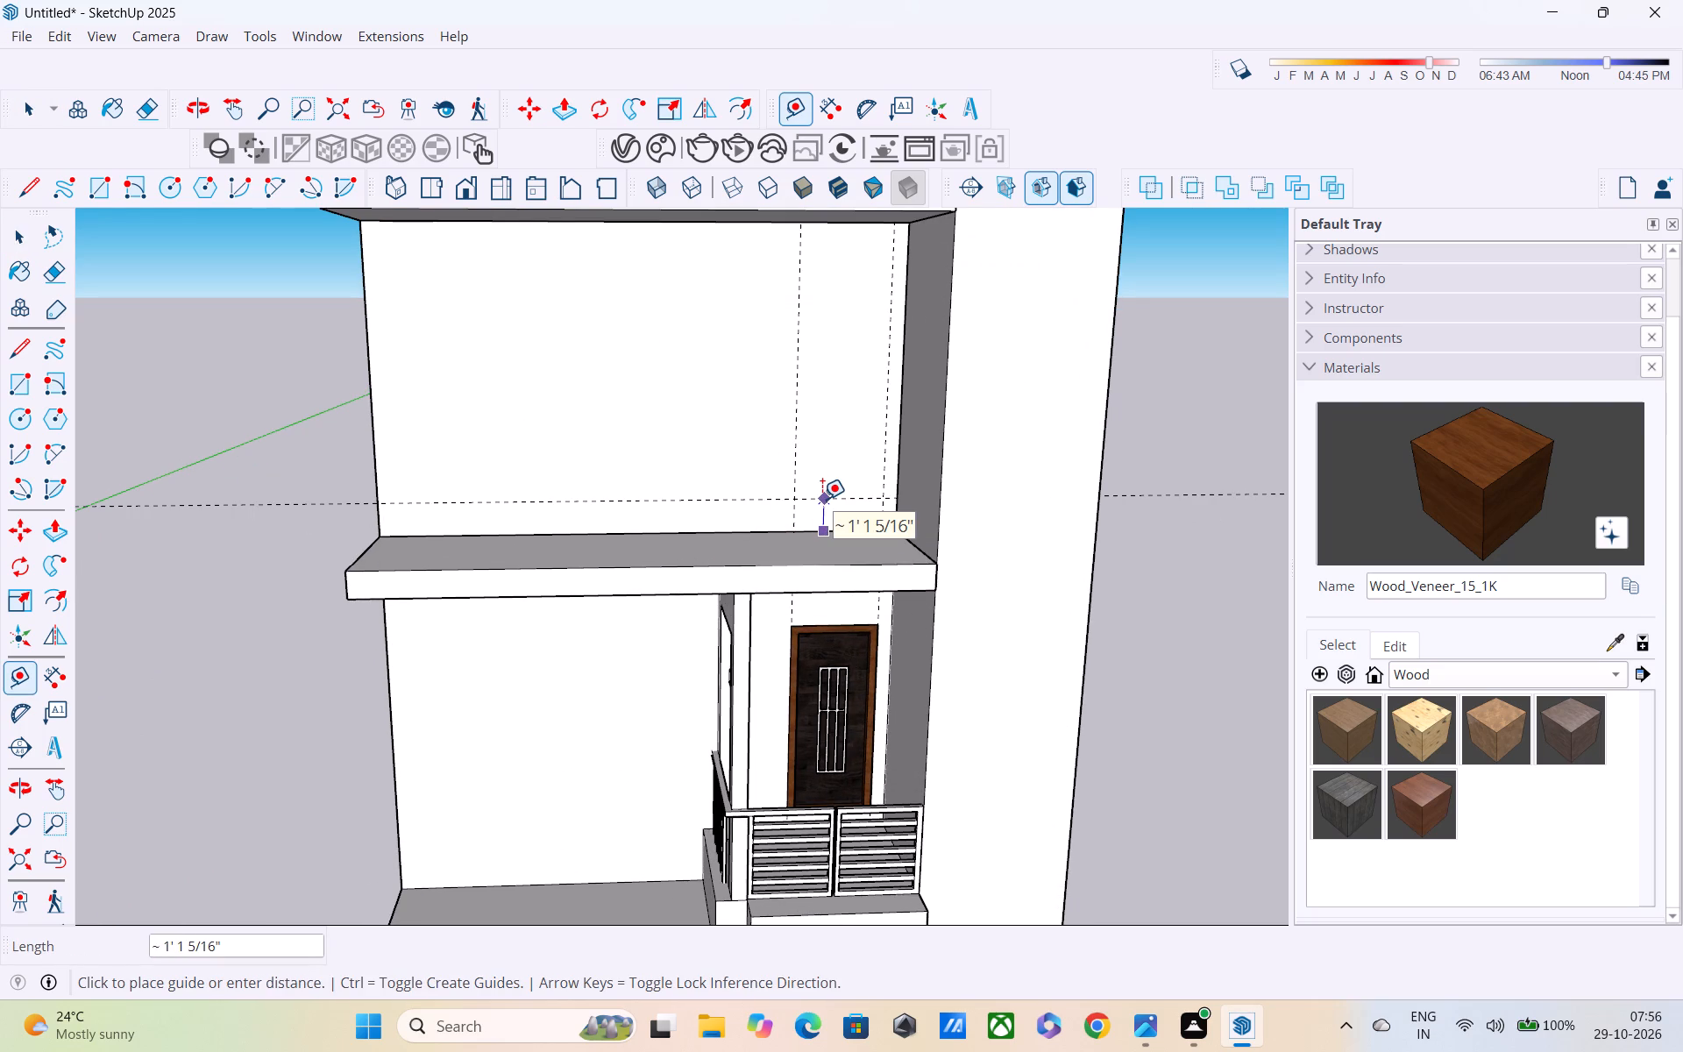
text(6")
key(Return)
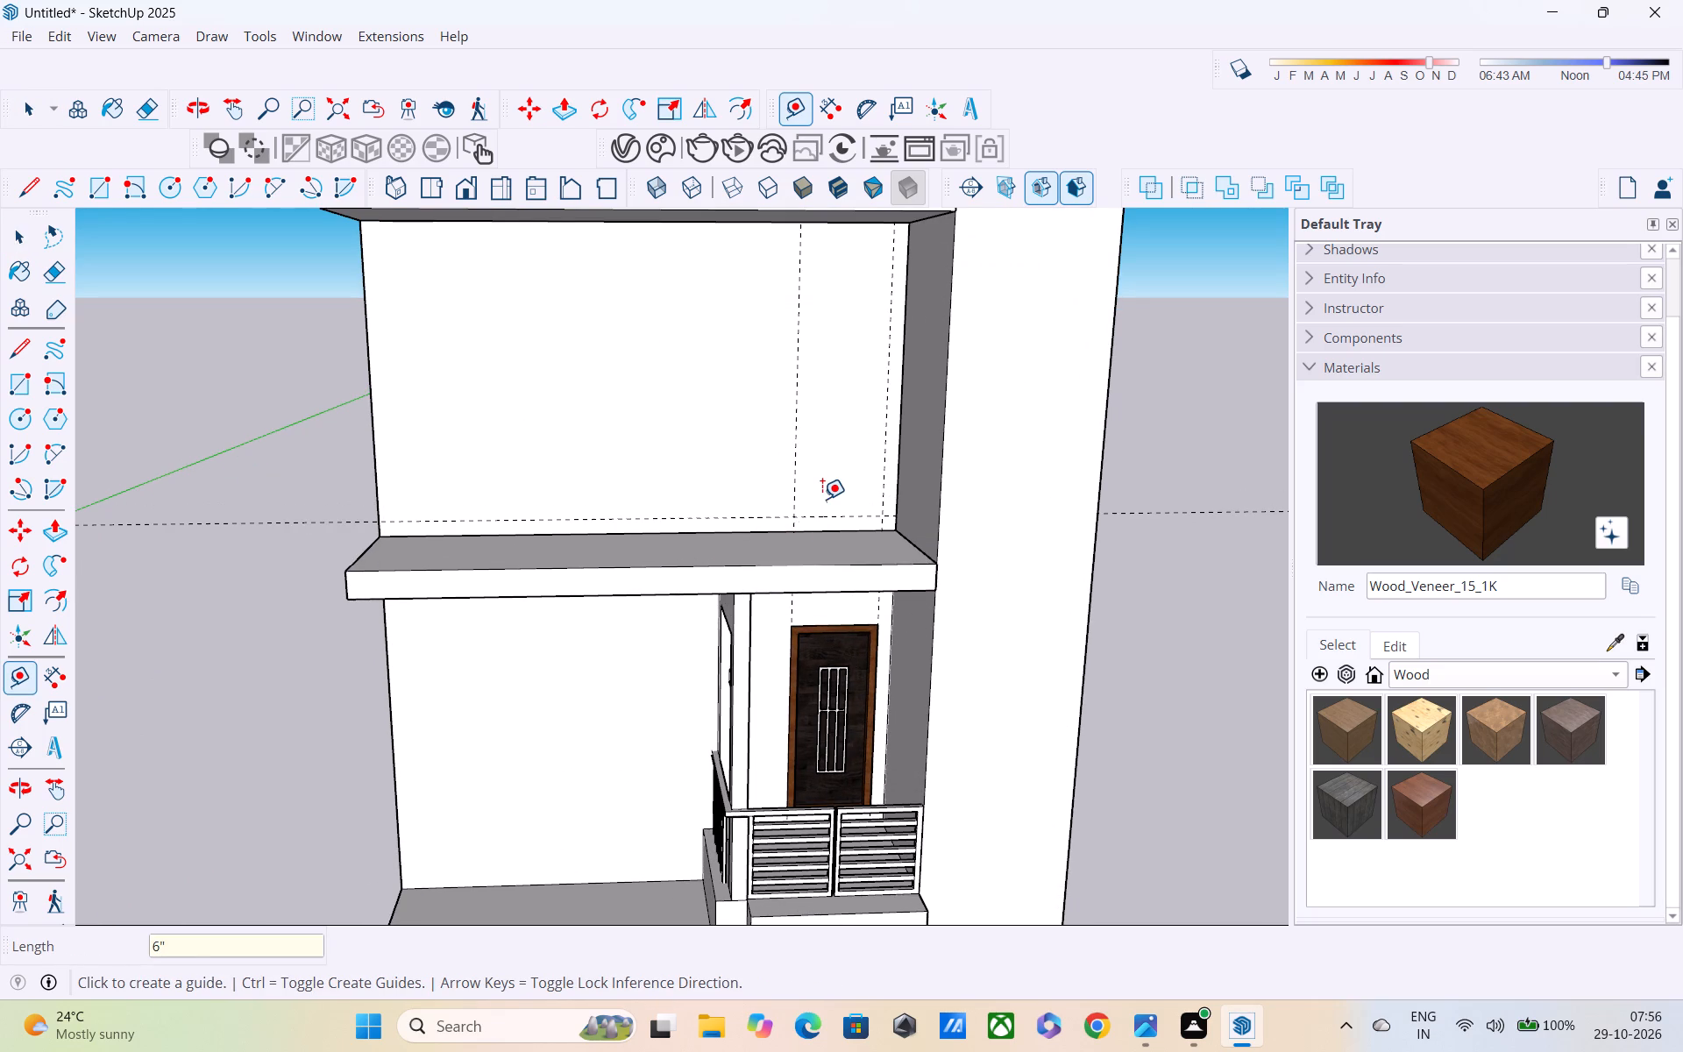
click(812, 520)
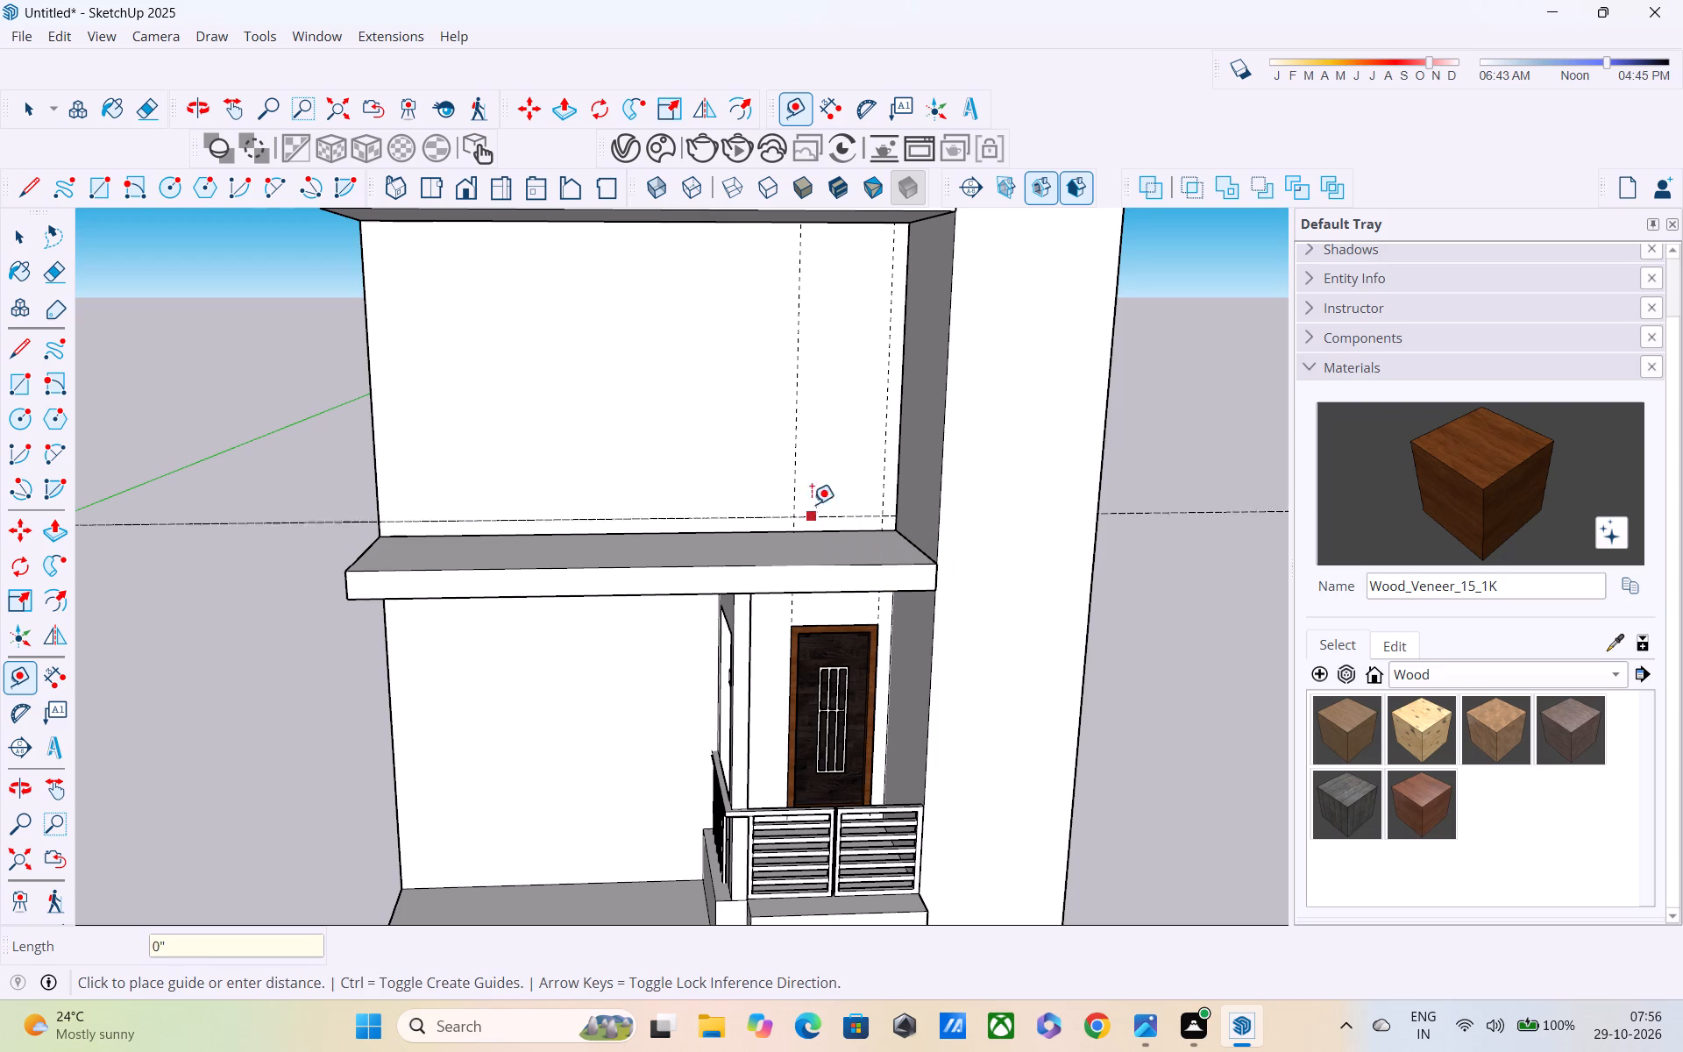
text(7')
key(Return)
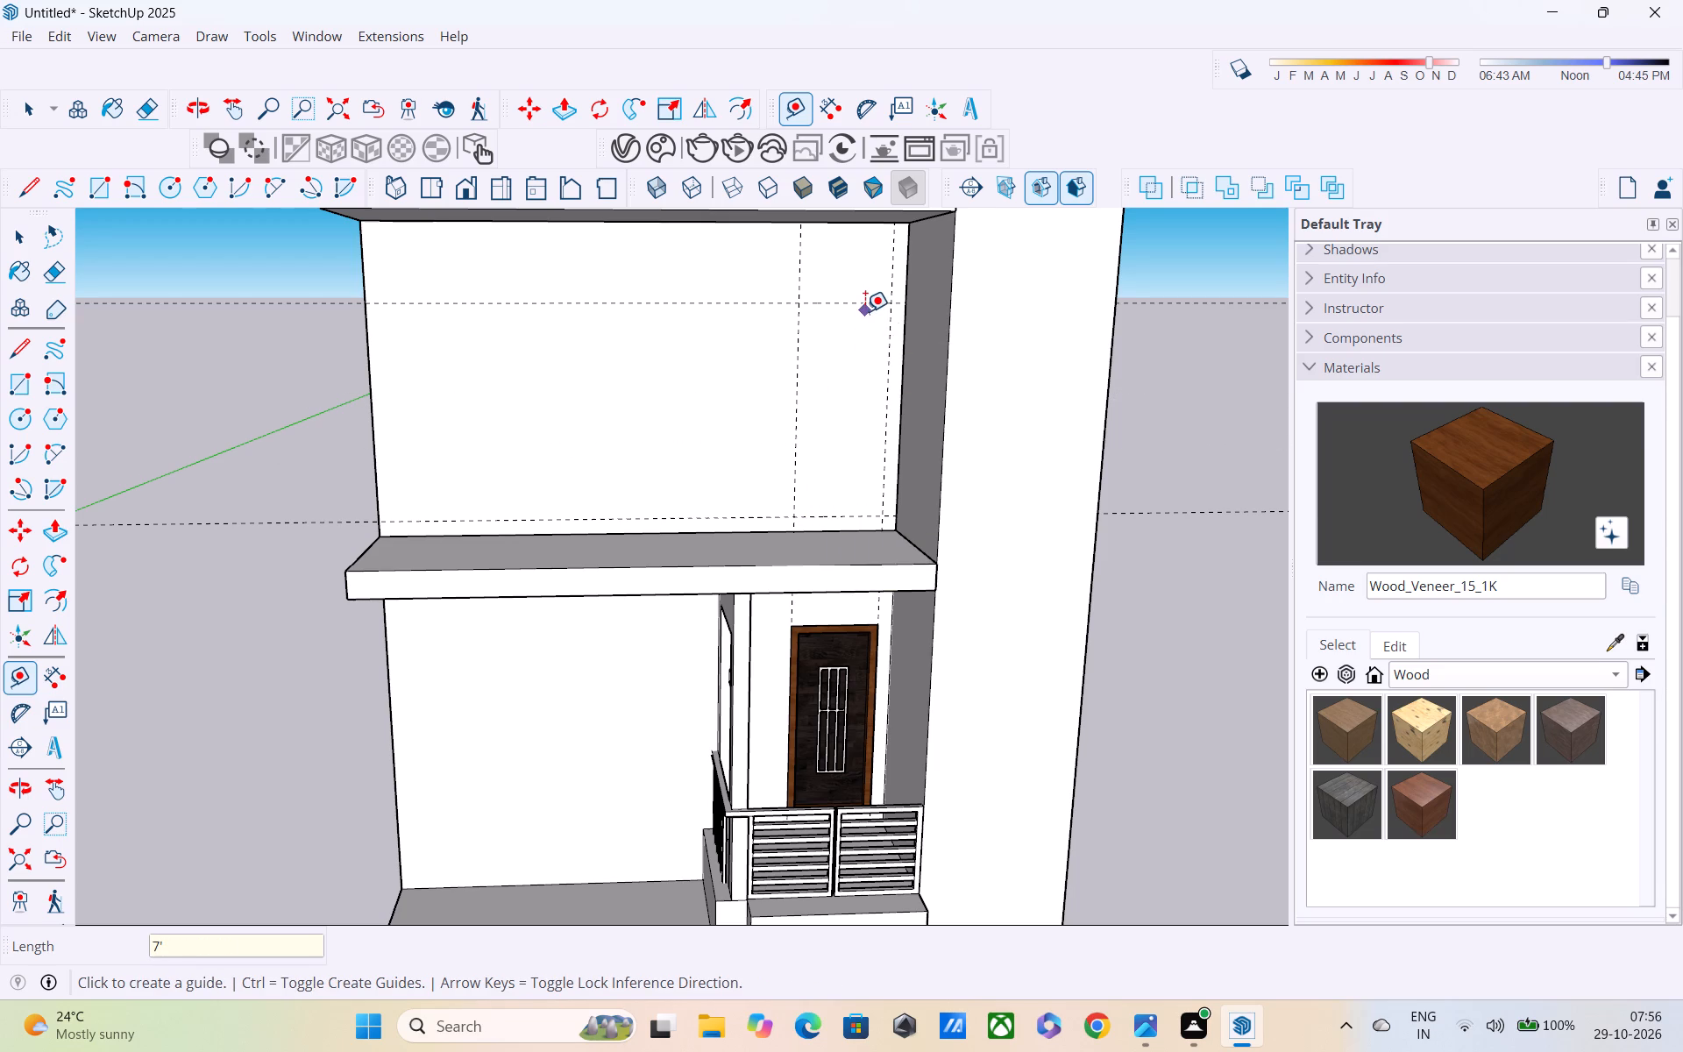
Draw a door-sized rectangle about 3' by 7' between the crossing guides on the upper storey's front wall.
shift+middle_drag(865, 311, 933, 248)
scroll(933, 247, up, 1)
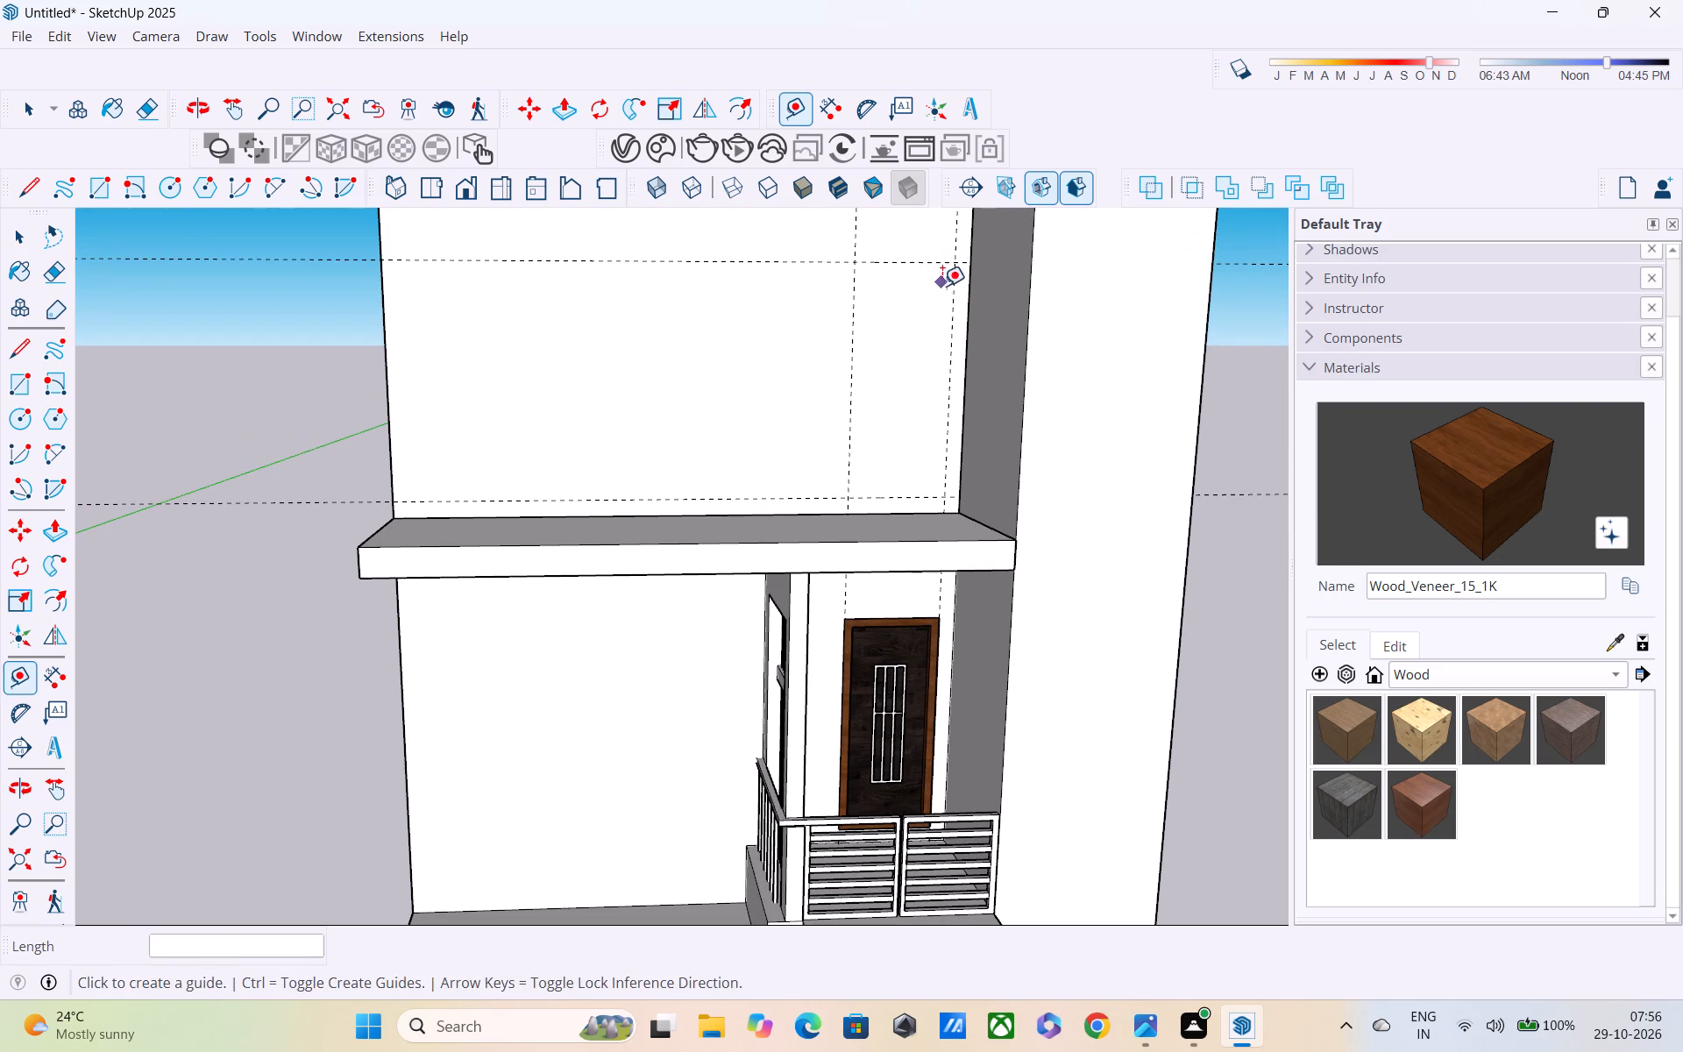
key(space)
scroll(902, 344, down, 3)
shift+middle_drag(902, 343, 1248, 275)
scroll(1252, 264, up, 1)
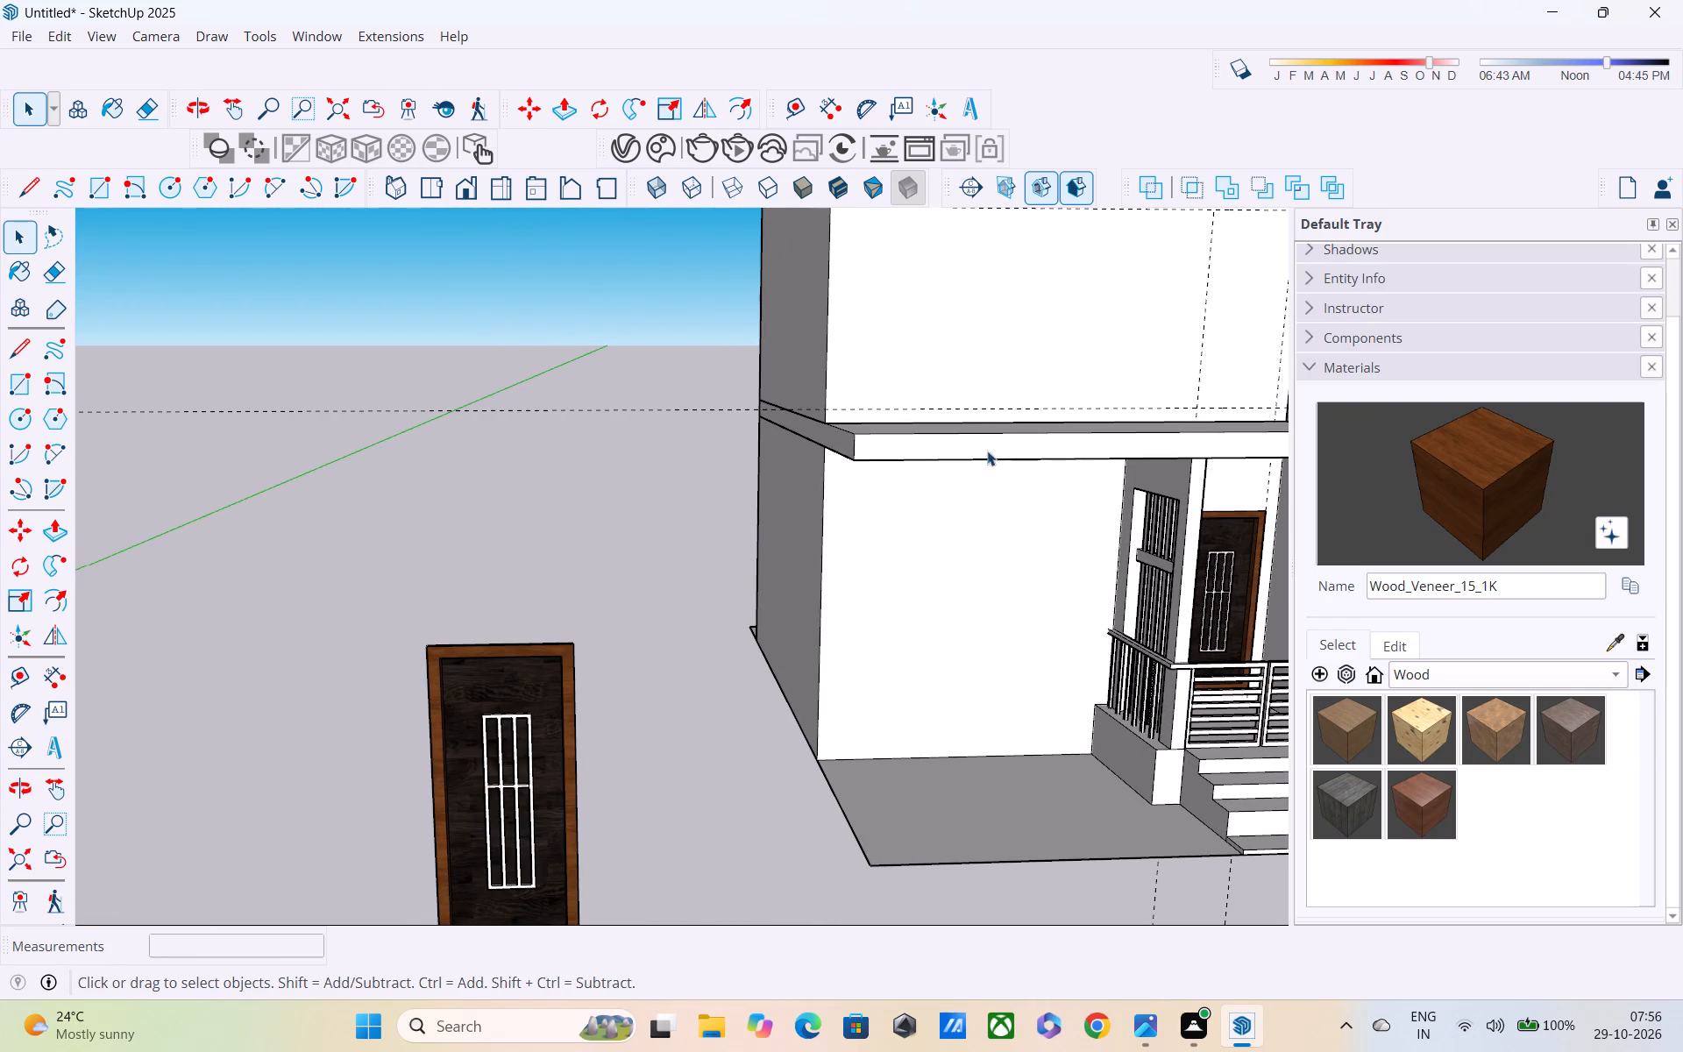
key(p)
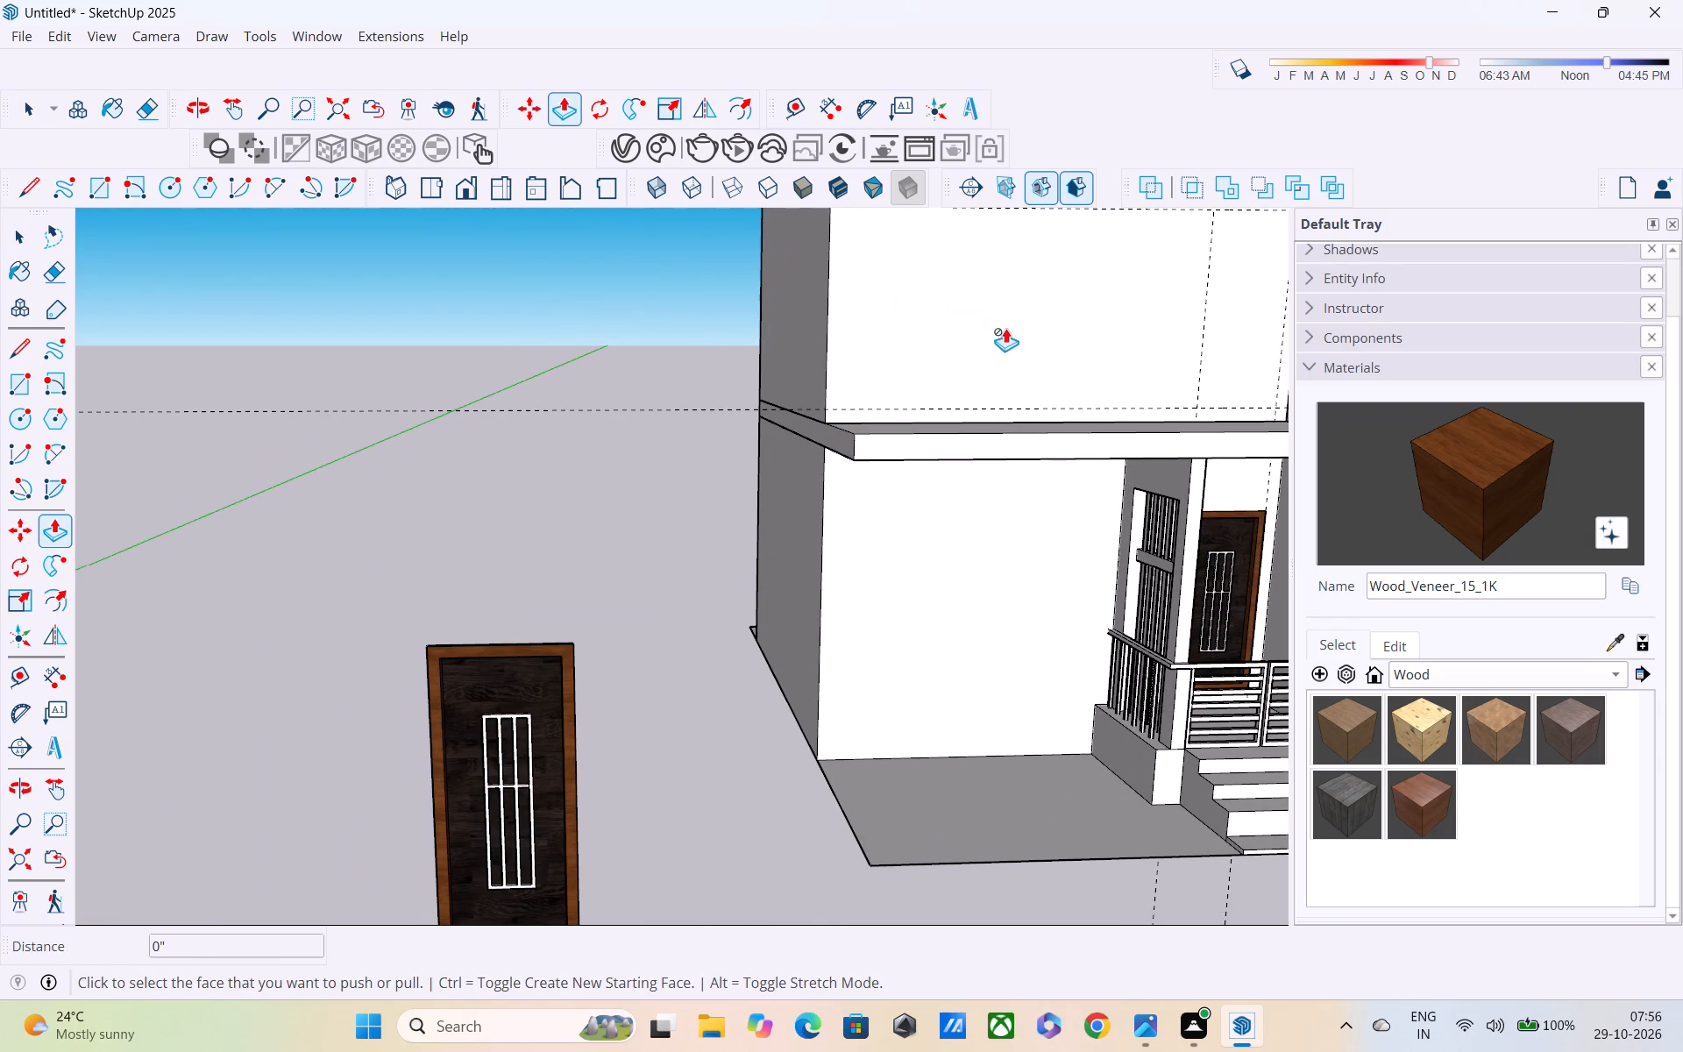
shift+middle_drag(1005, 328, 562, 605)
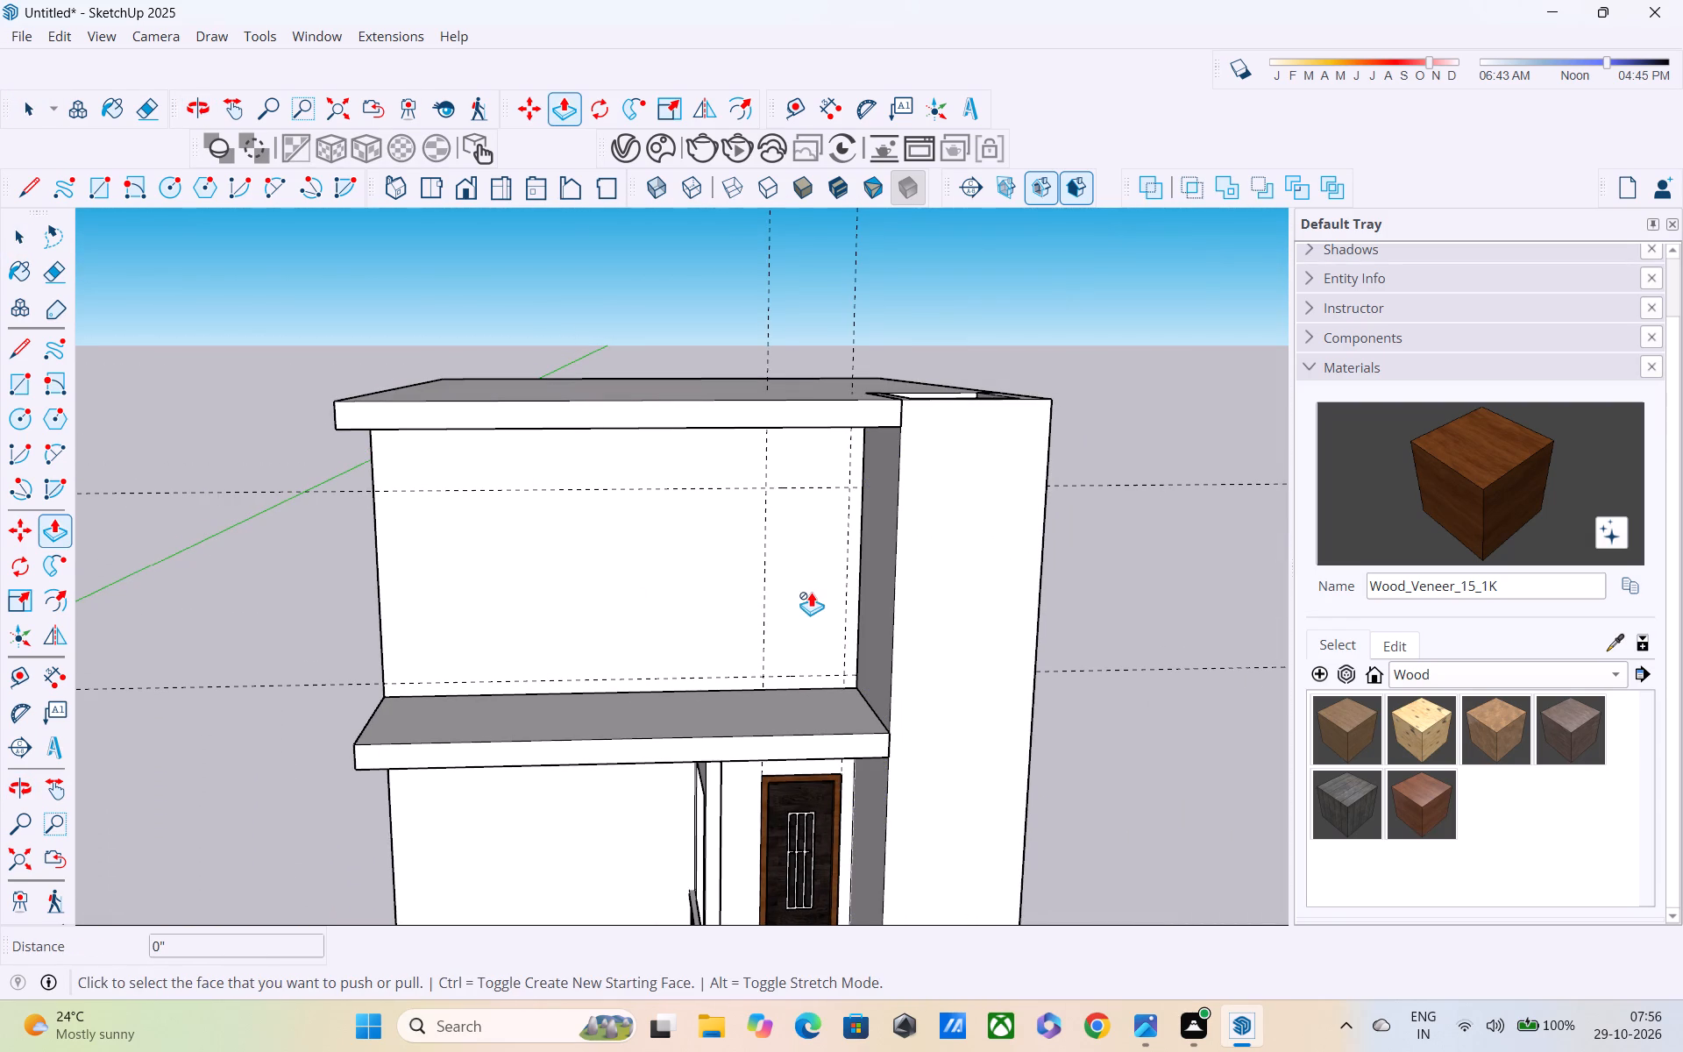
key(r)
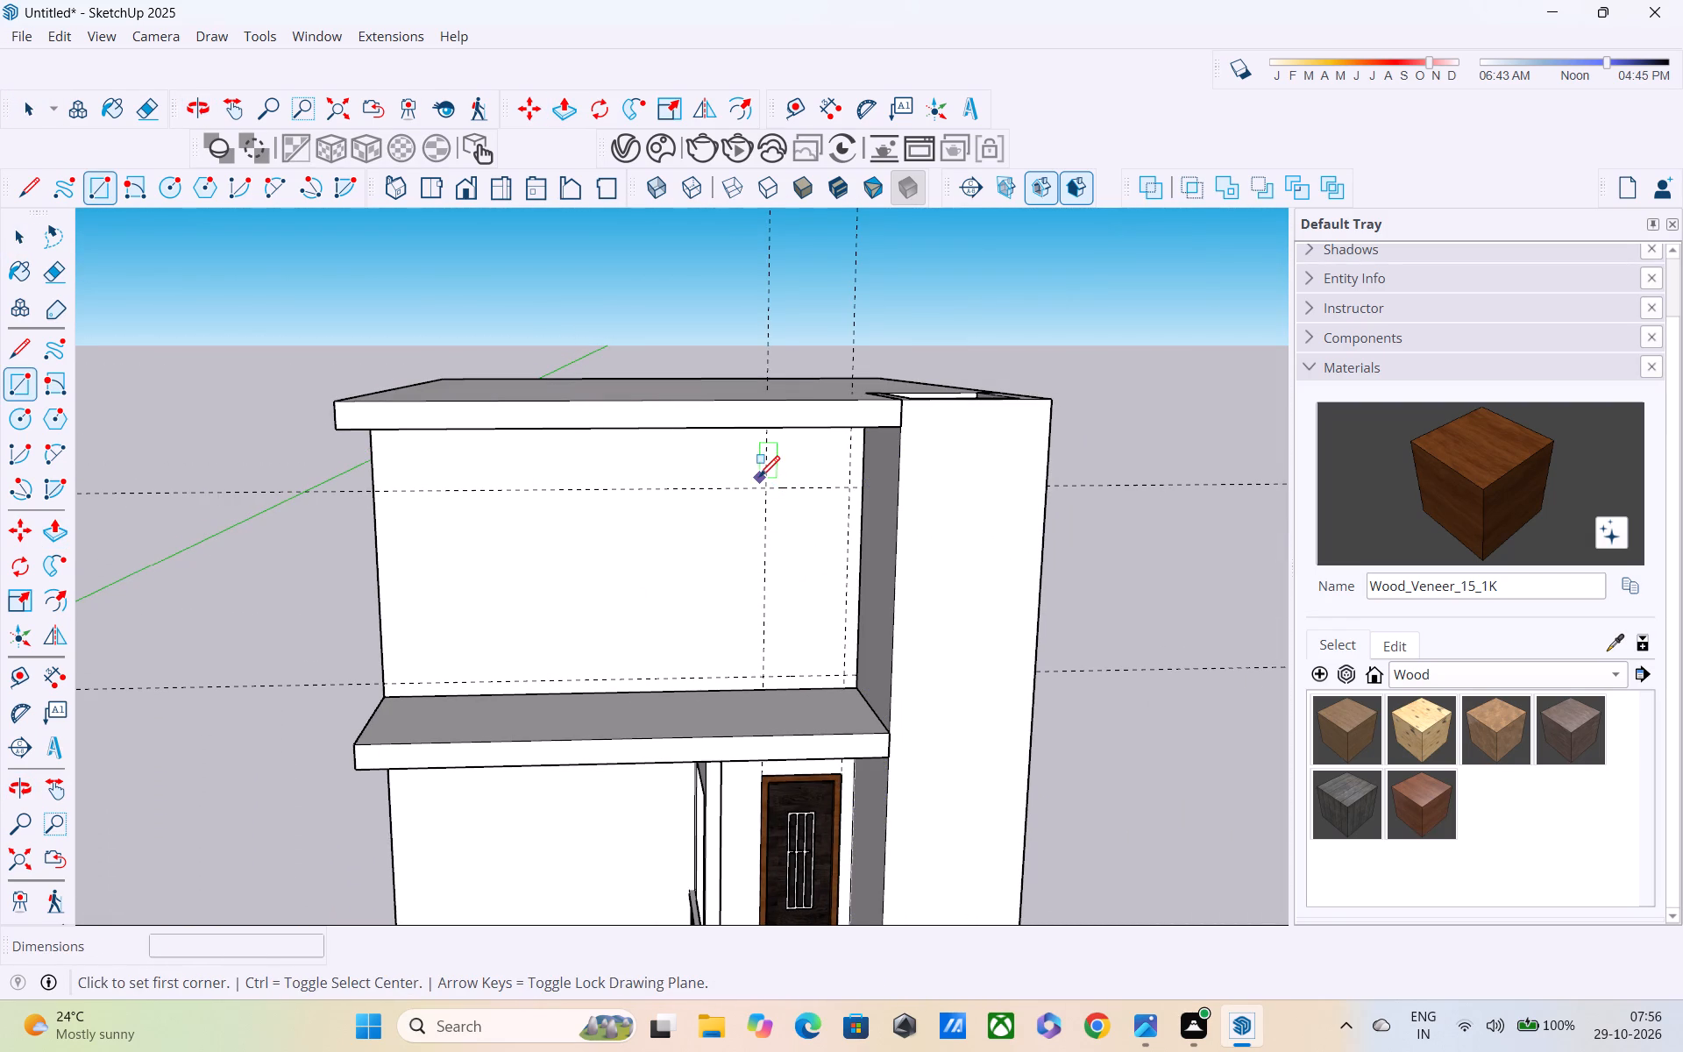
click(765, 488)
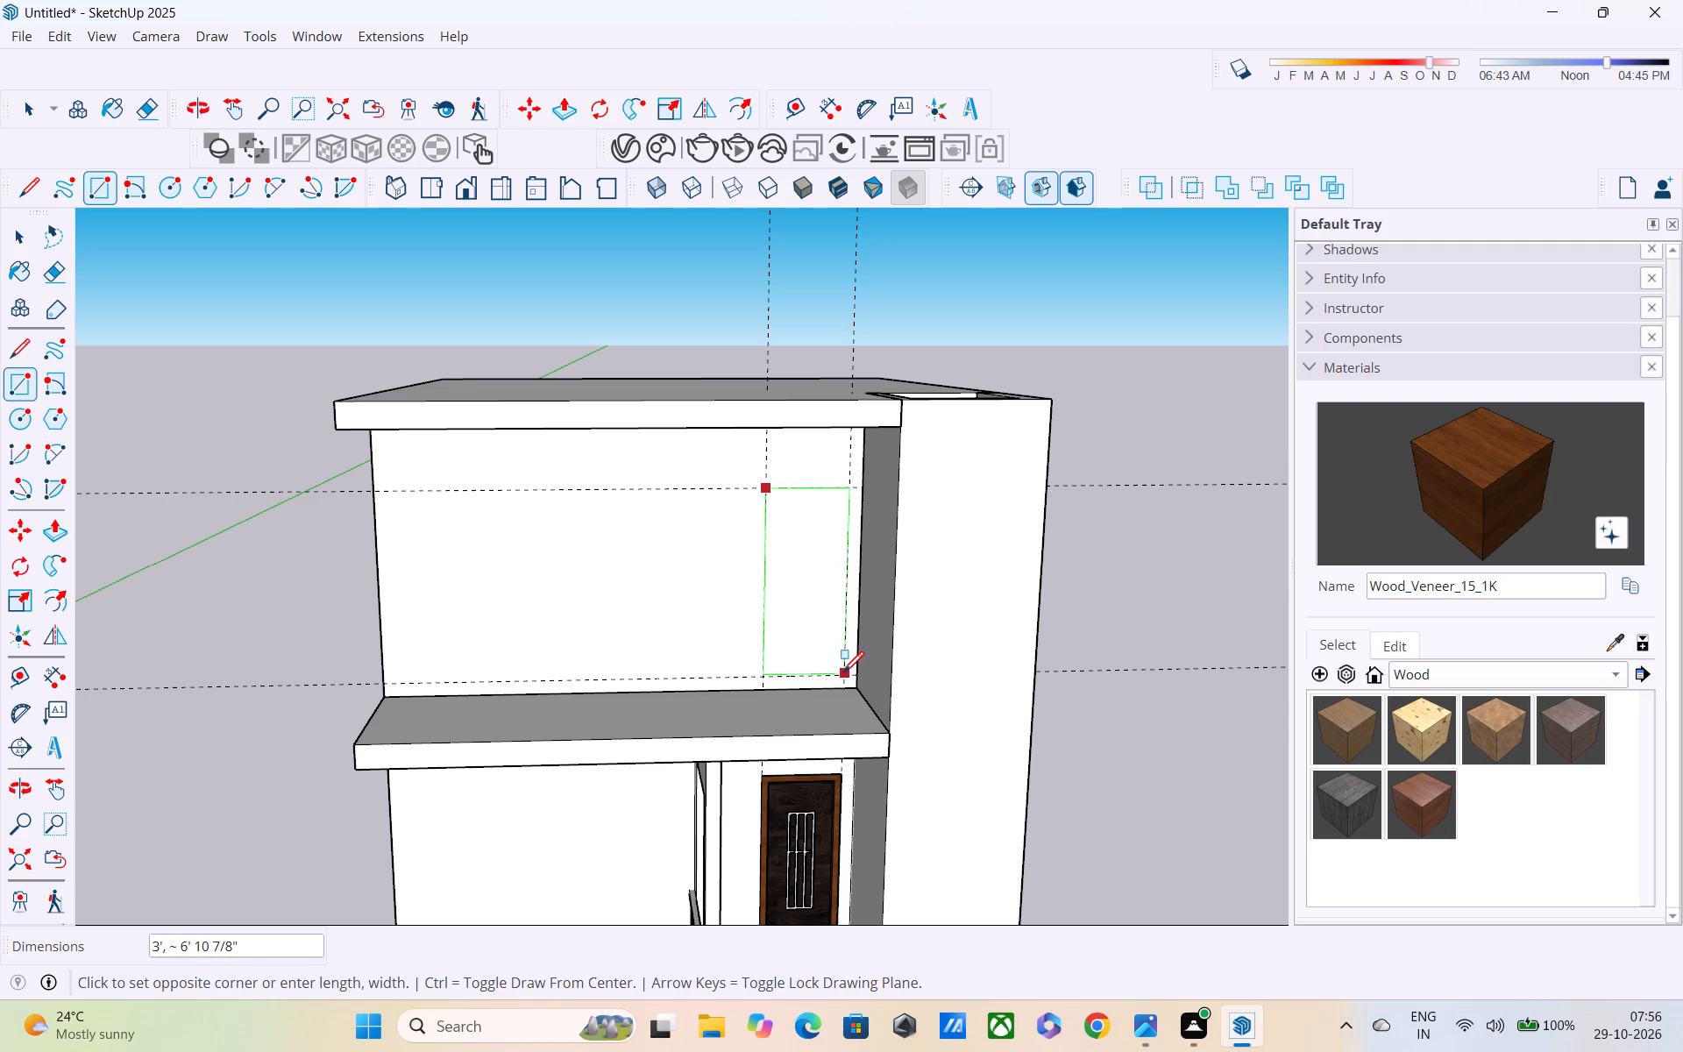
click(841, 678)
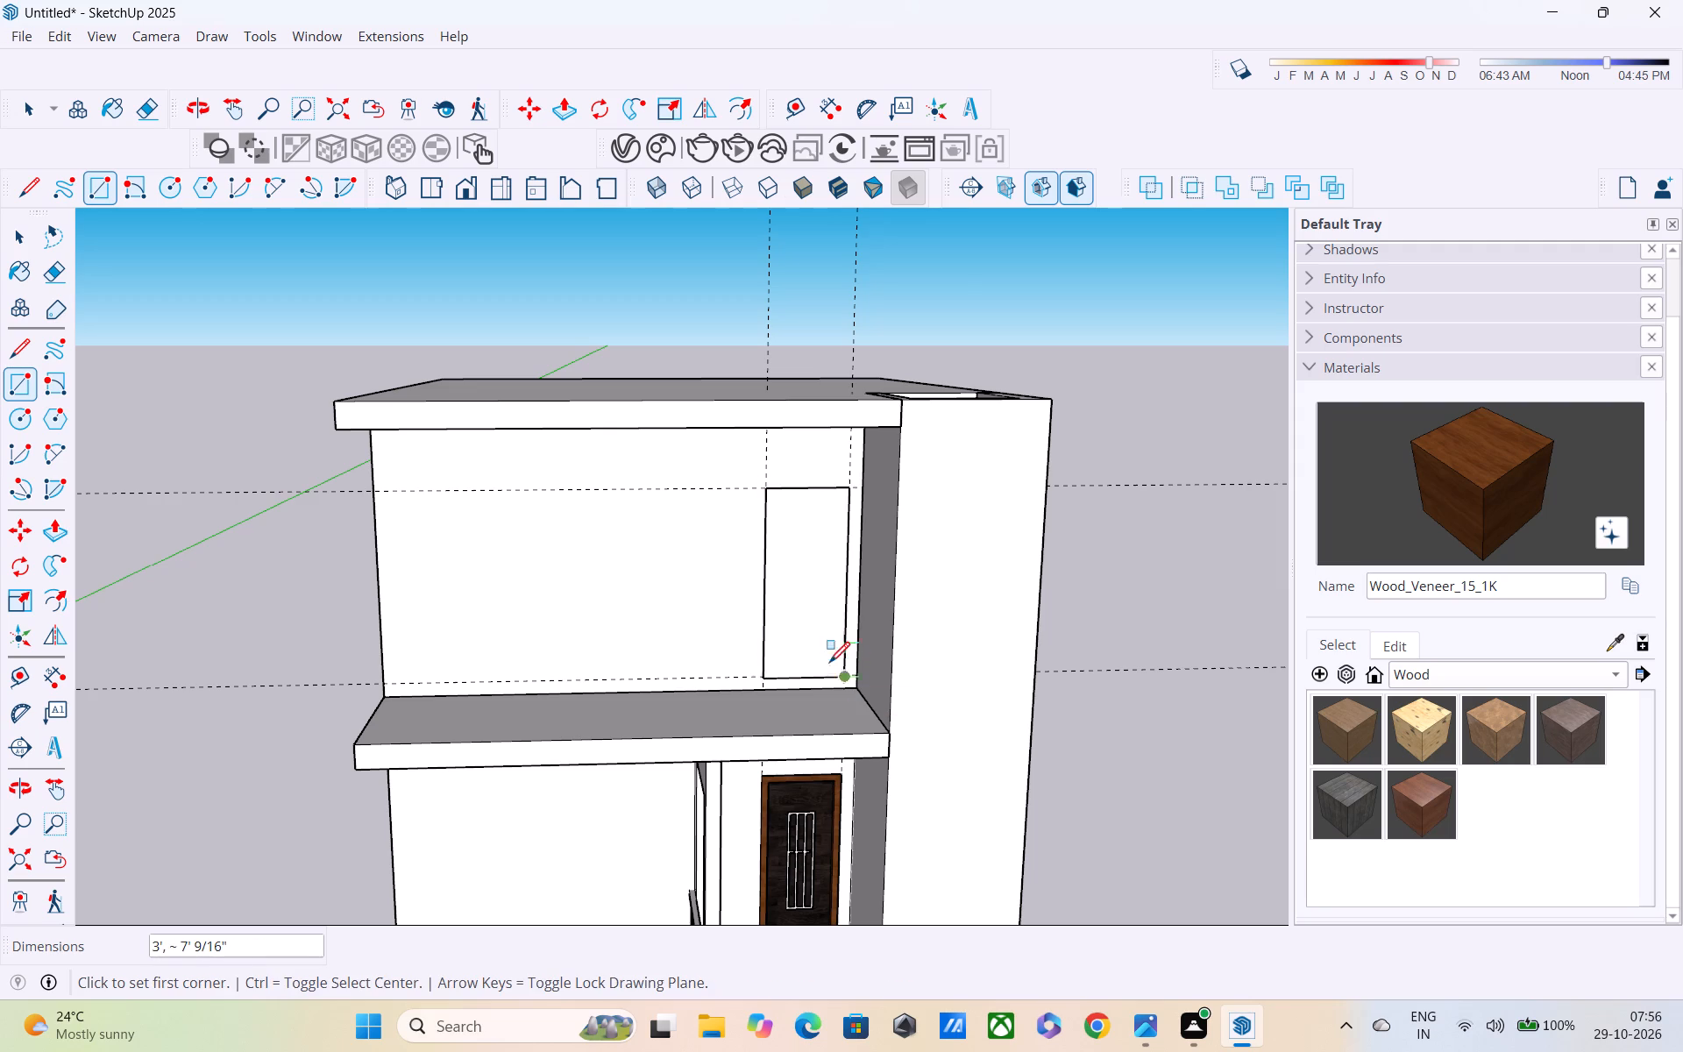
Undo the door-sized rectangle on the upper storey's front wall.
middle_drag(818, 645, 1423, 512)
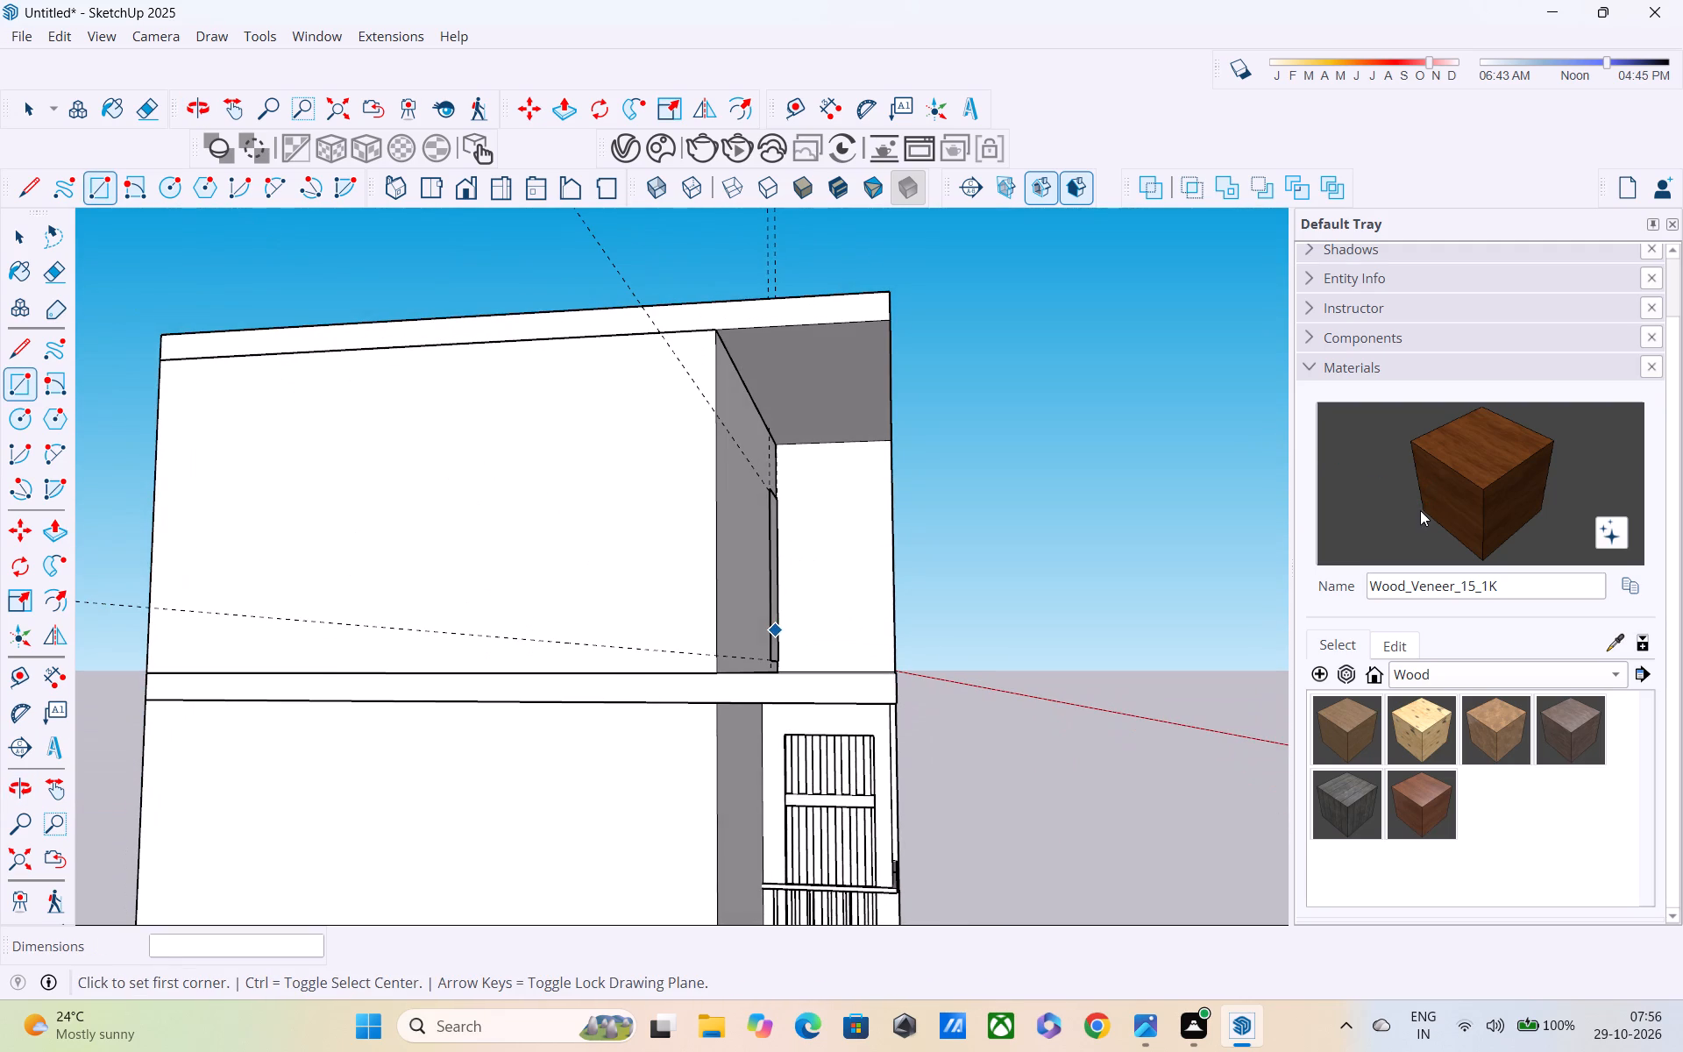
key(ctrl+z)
Examine closely where the upper horizontal guide crosses the vertical door guide on the upper storey's wall.
scroll(770, 491, up, 3)
middle_drag(770, 492, 588, 526)
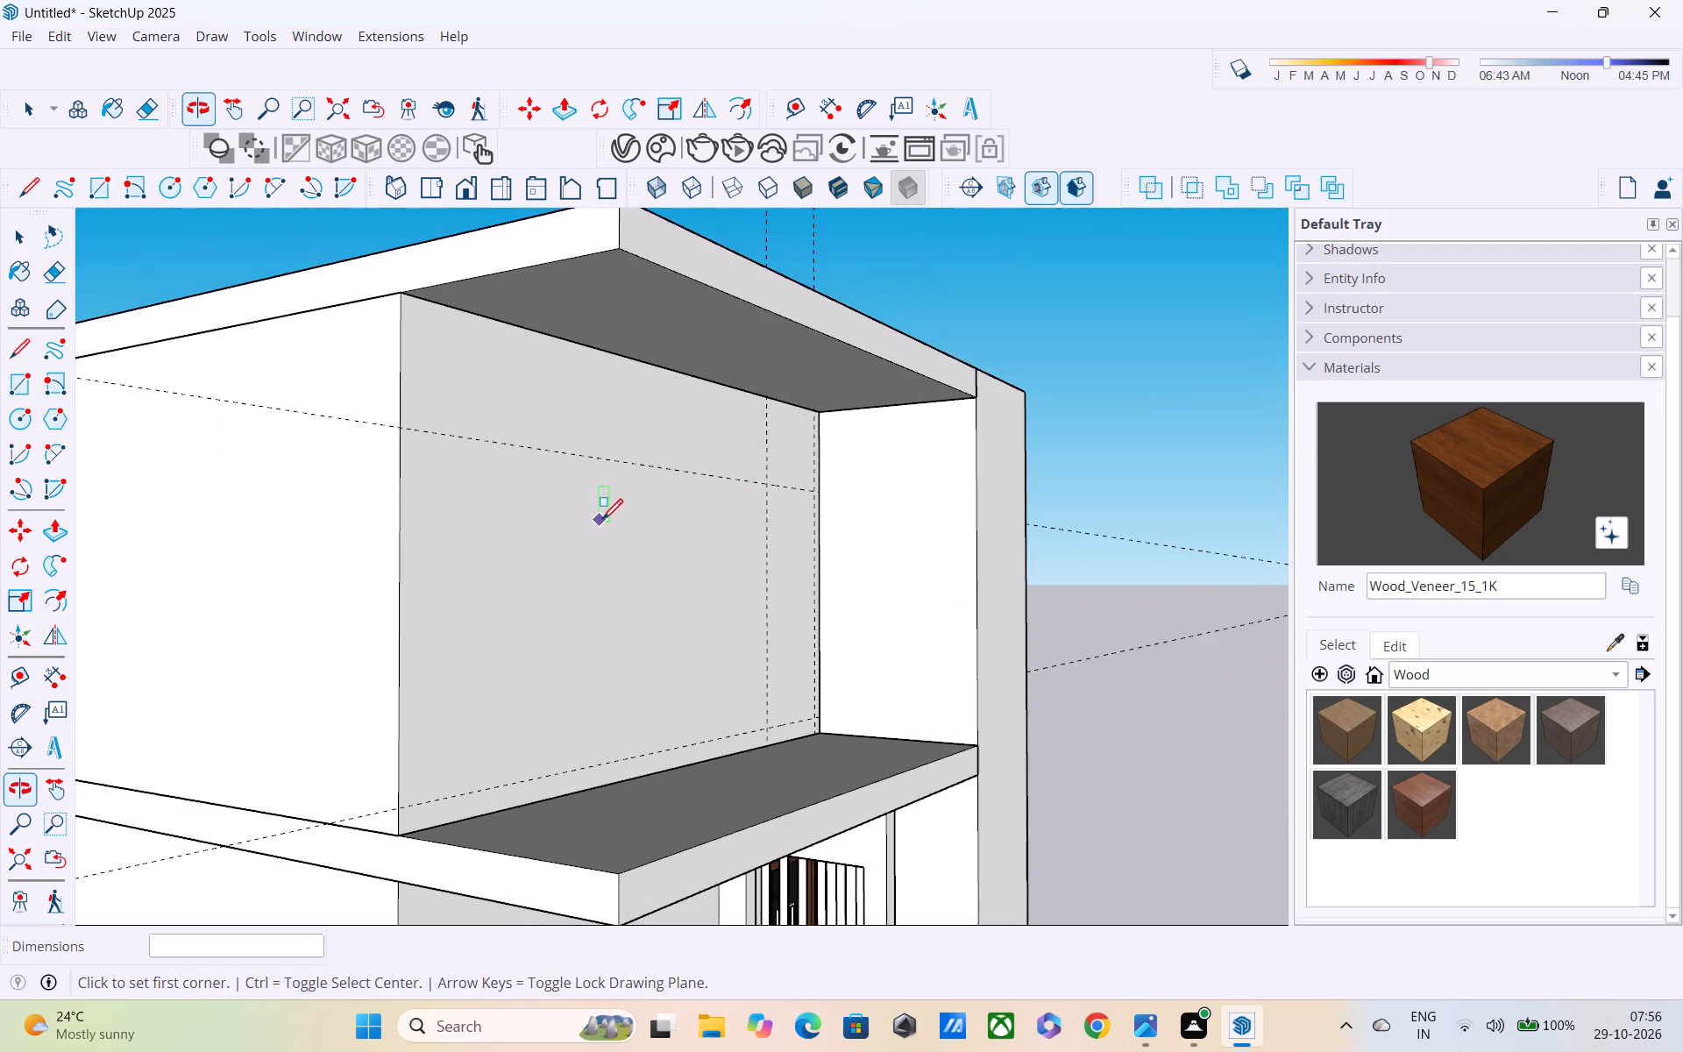
scroll(610, 520, up, 4)
scroll(832, 451, up, 4)
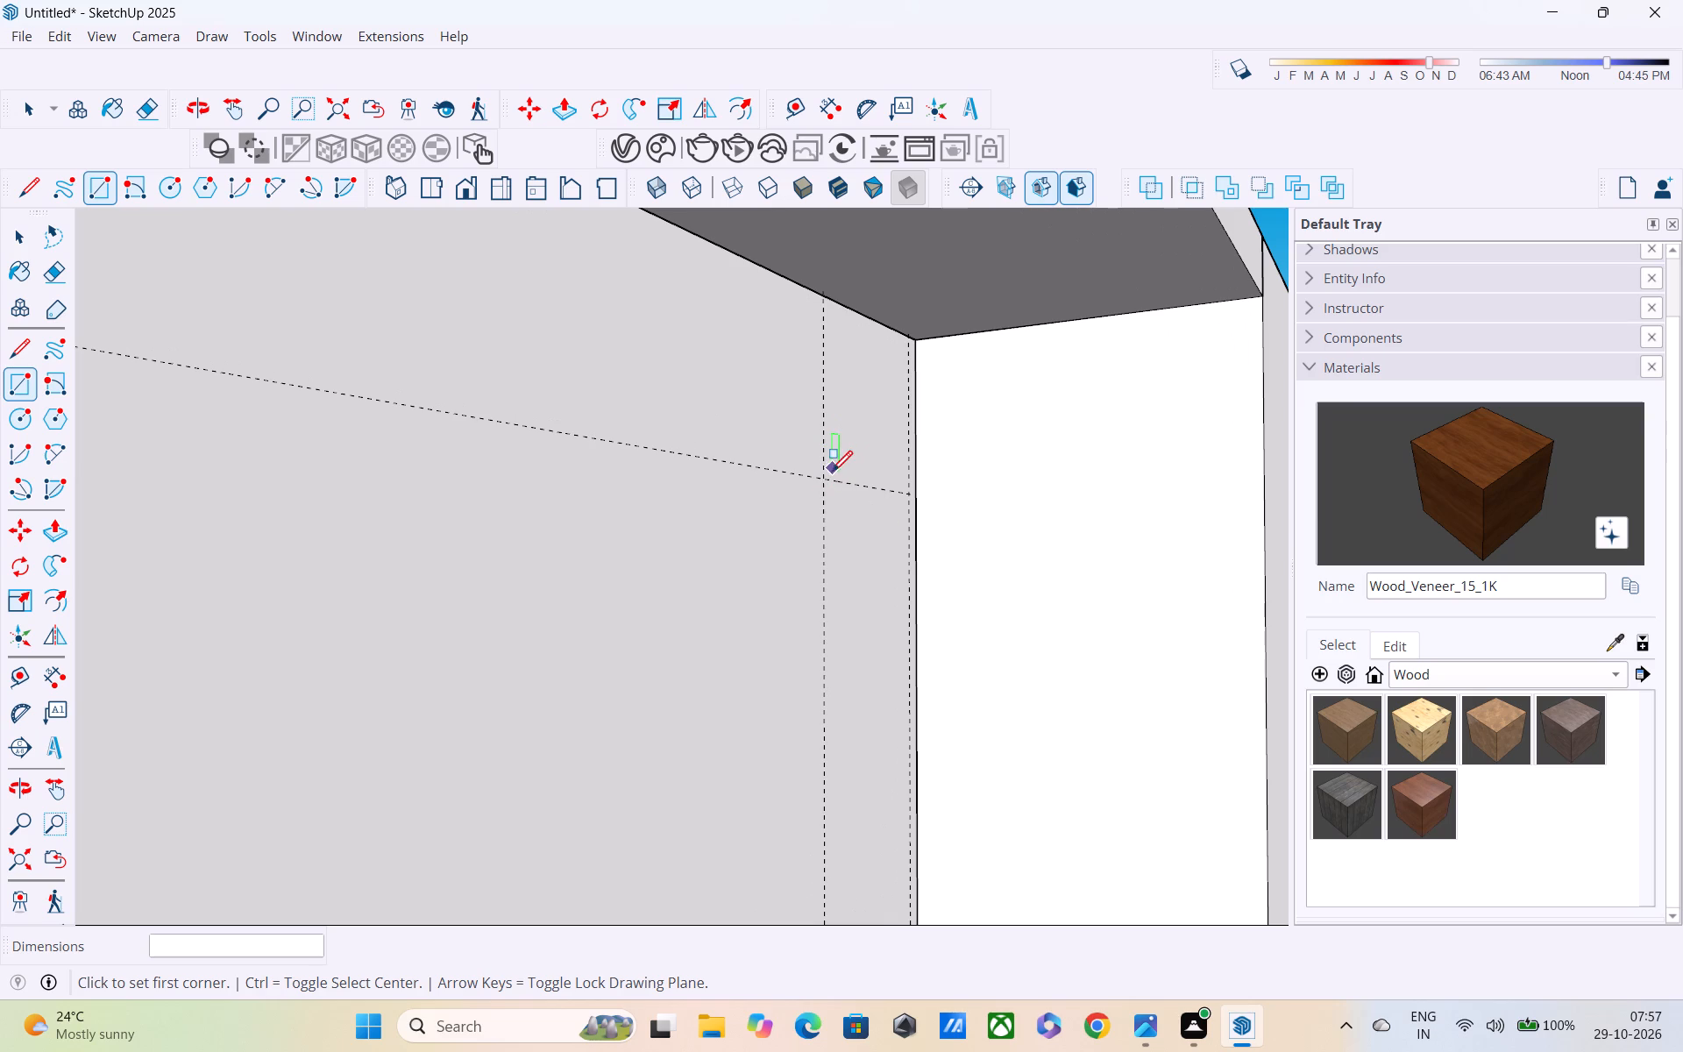
scroll(827, 481, up, 9)
scroll(837, 468, down, 1)
scroll(836, 468, up, 3)
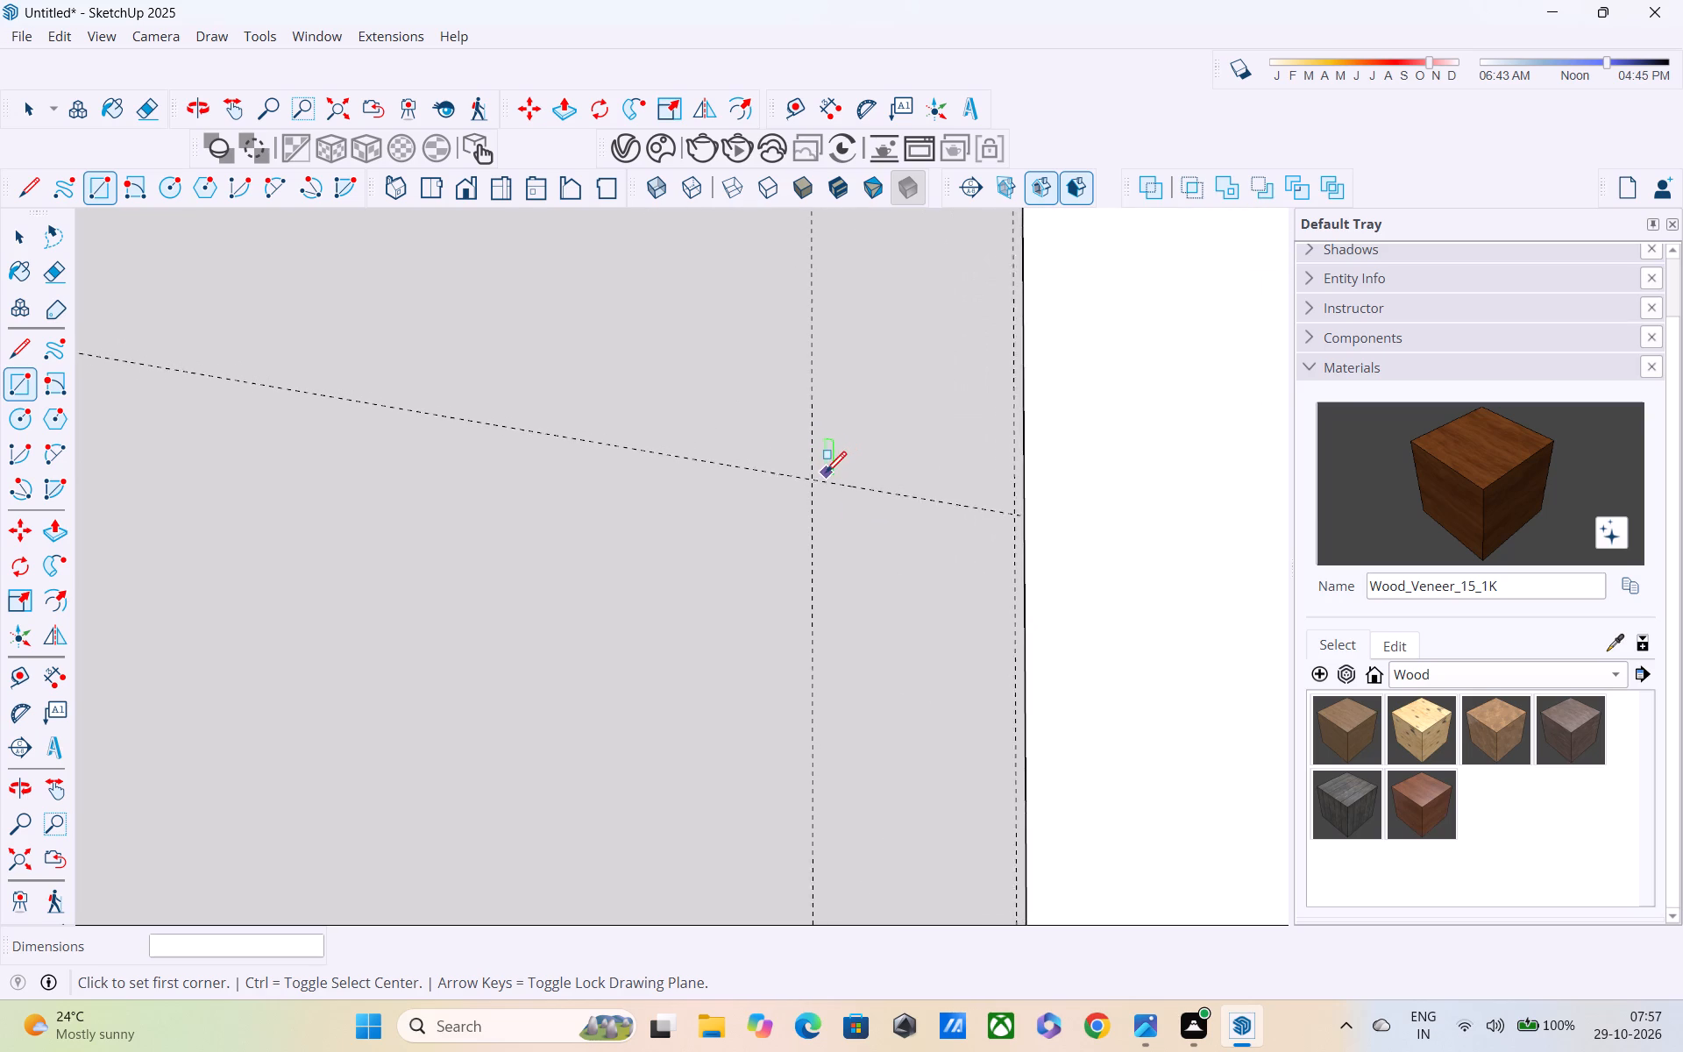
scroll(826, 474, up, 3)
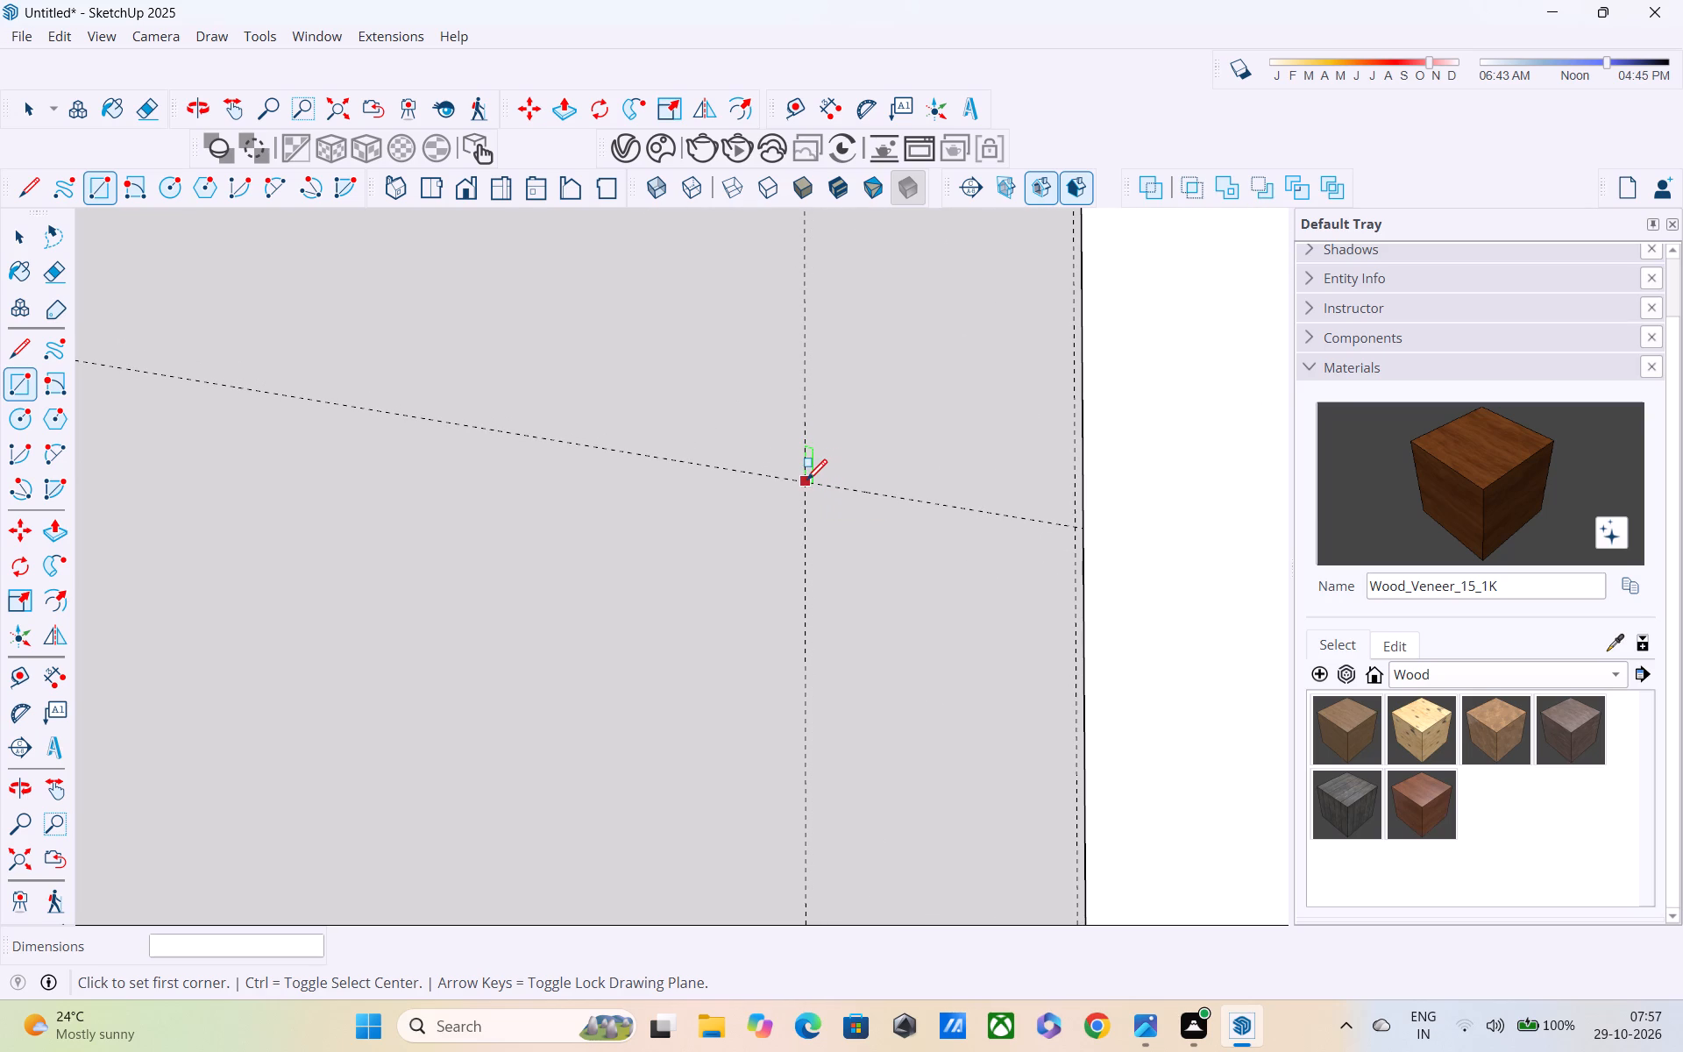
middle_drag(806, 483, 690, 567)
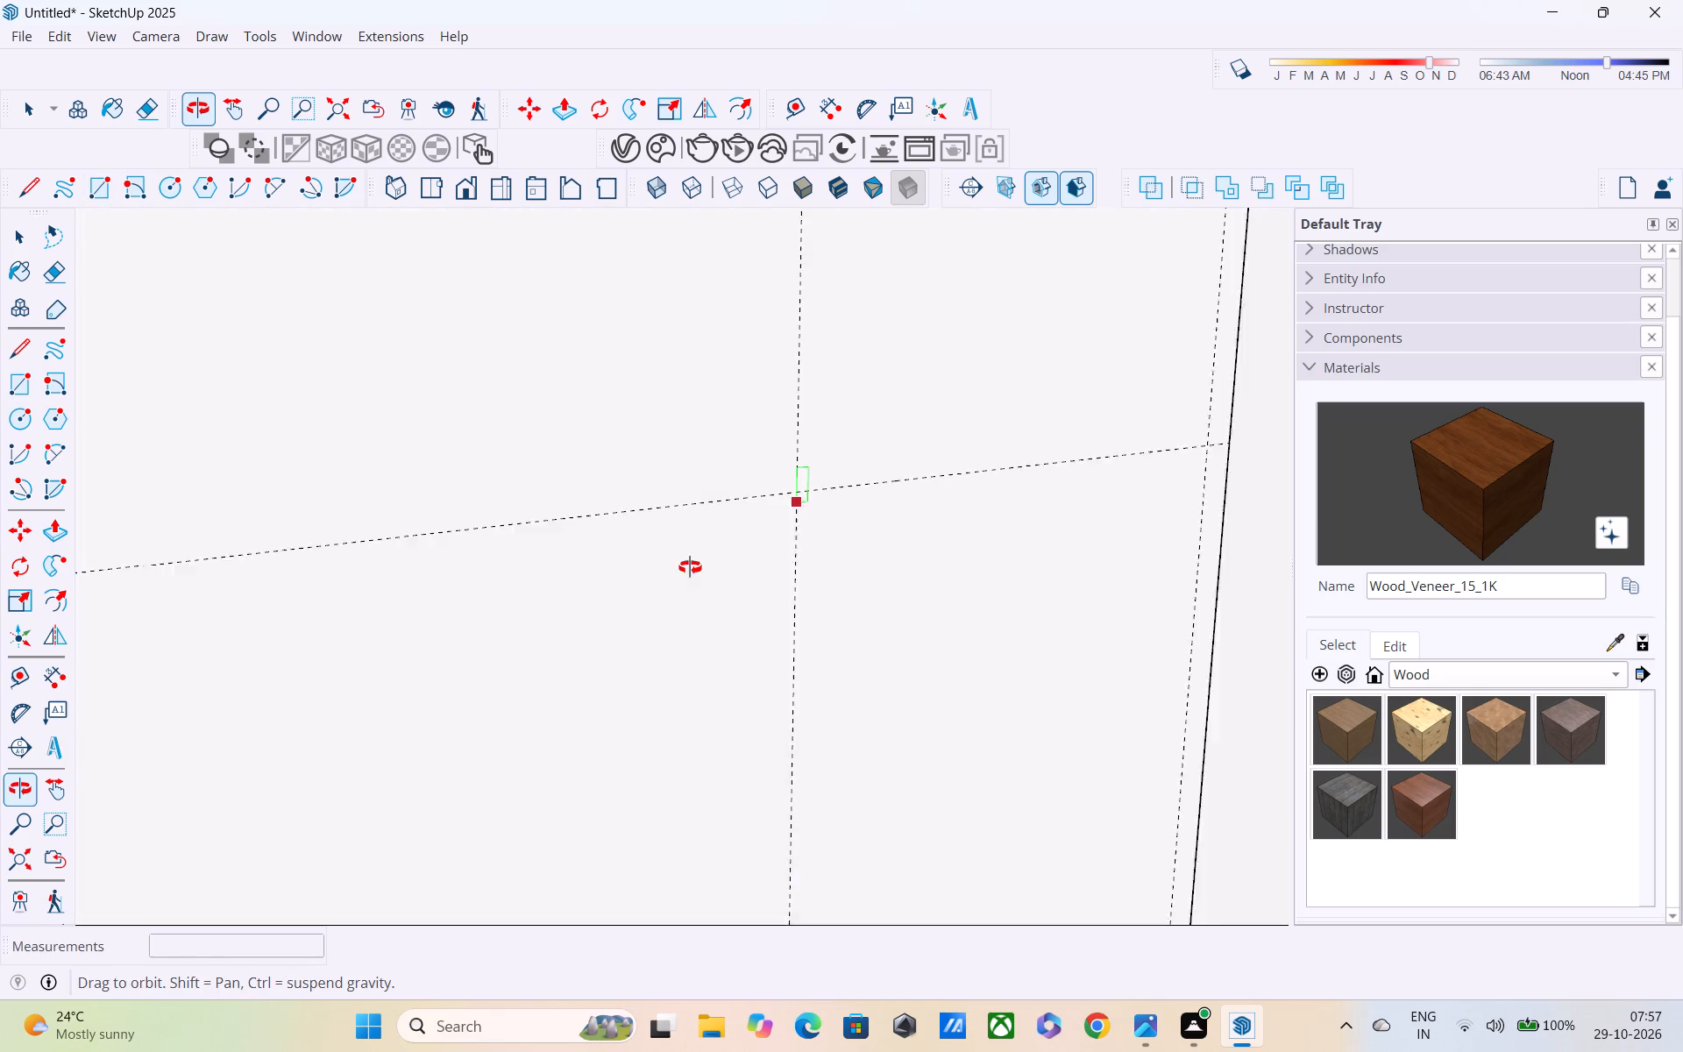
middle_drag(690, 567, 666, 551)
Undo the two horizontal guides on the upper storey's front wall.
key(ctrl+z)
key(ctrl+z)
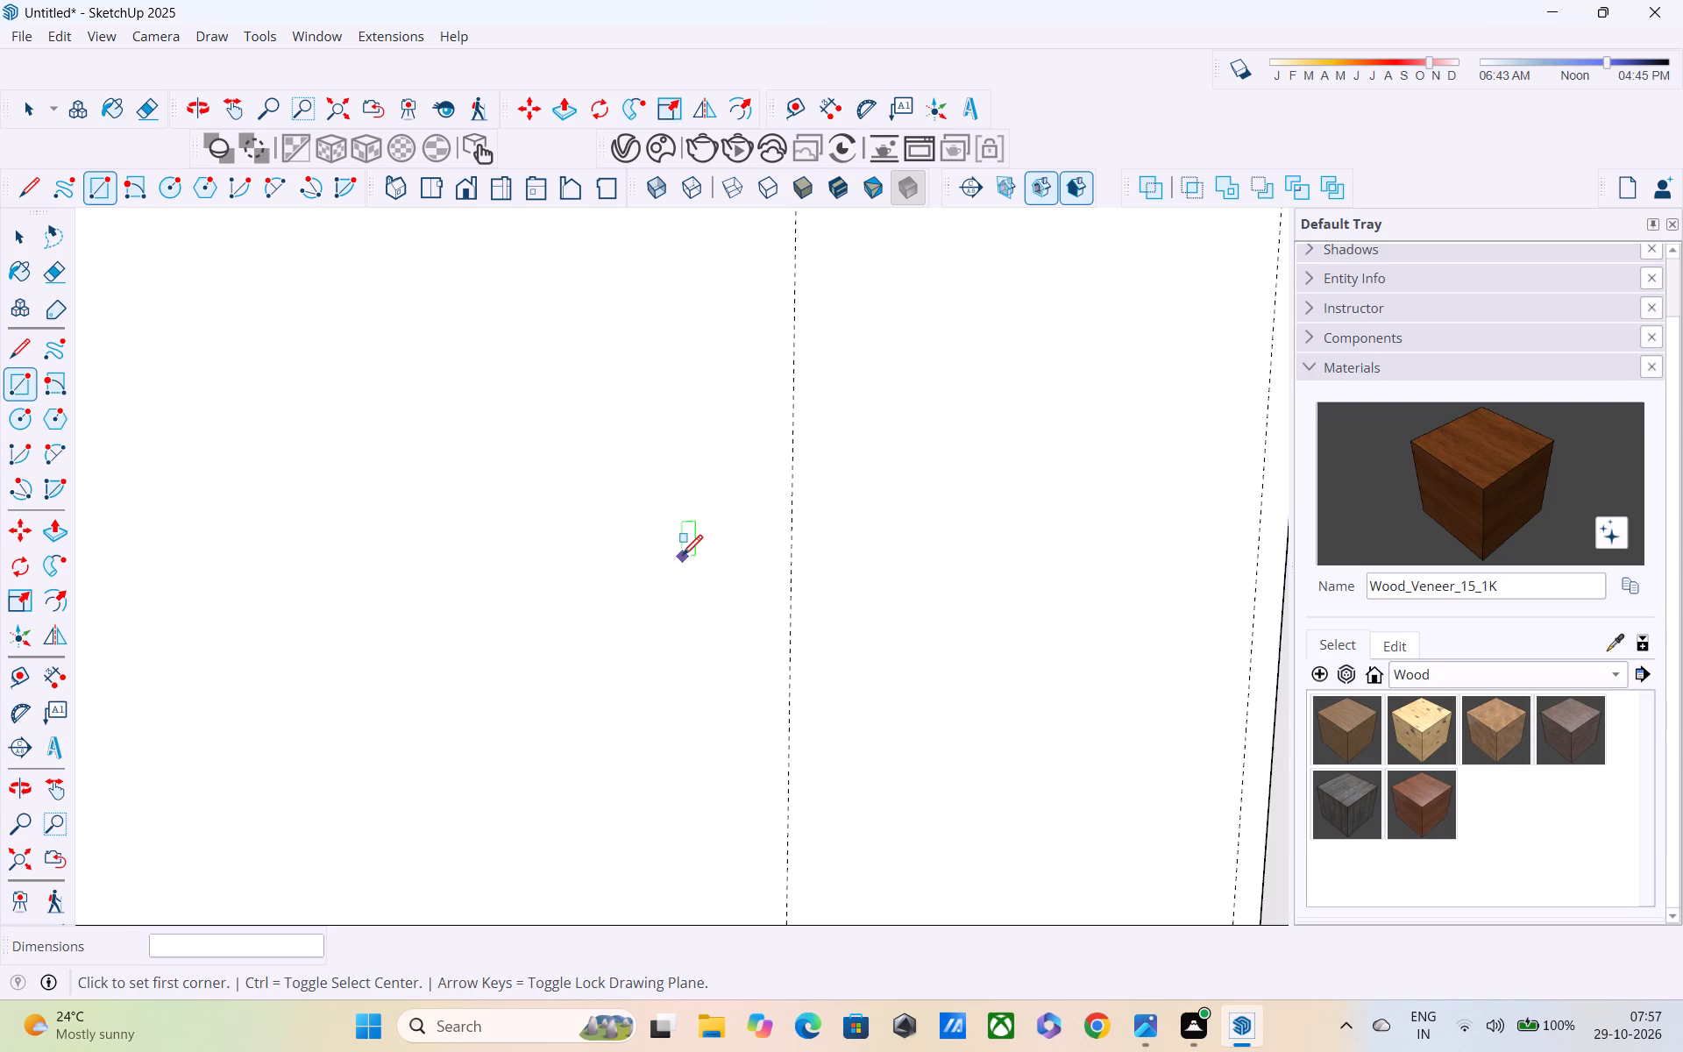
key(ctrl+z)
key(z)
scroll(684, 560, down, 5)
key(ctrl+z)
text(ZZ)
Examine the upper storey's wall and its vertical guides against the entrance door from below, the side and the front.
middle_drag(708, 586, 653, 387)
scroll(653, 435, down, 5)
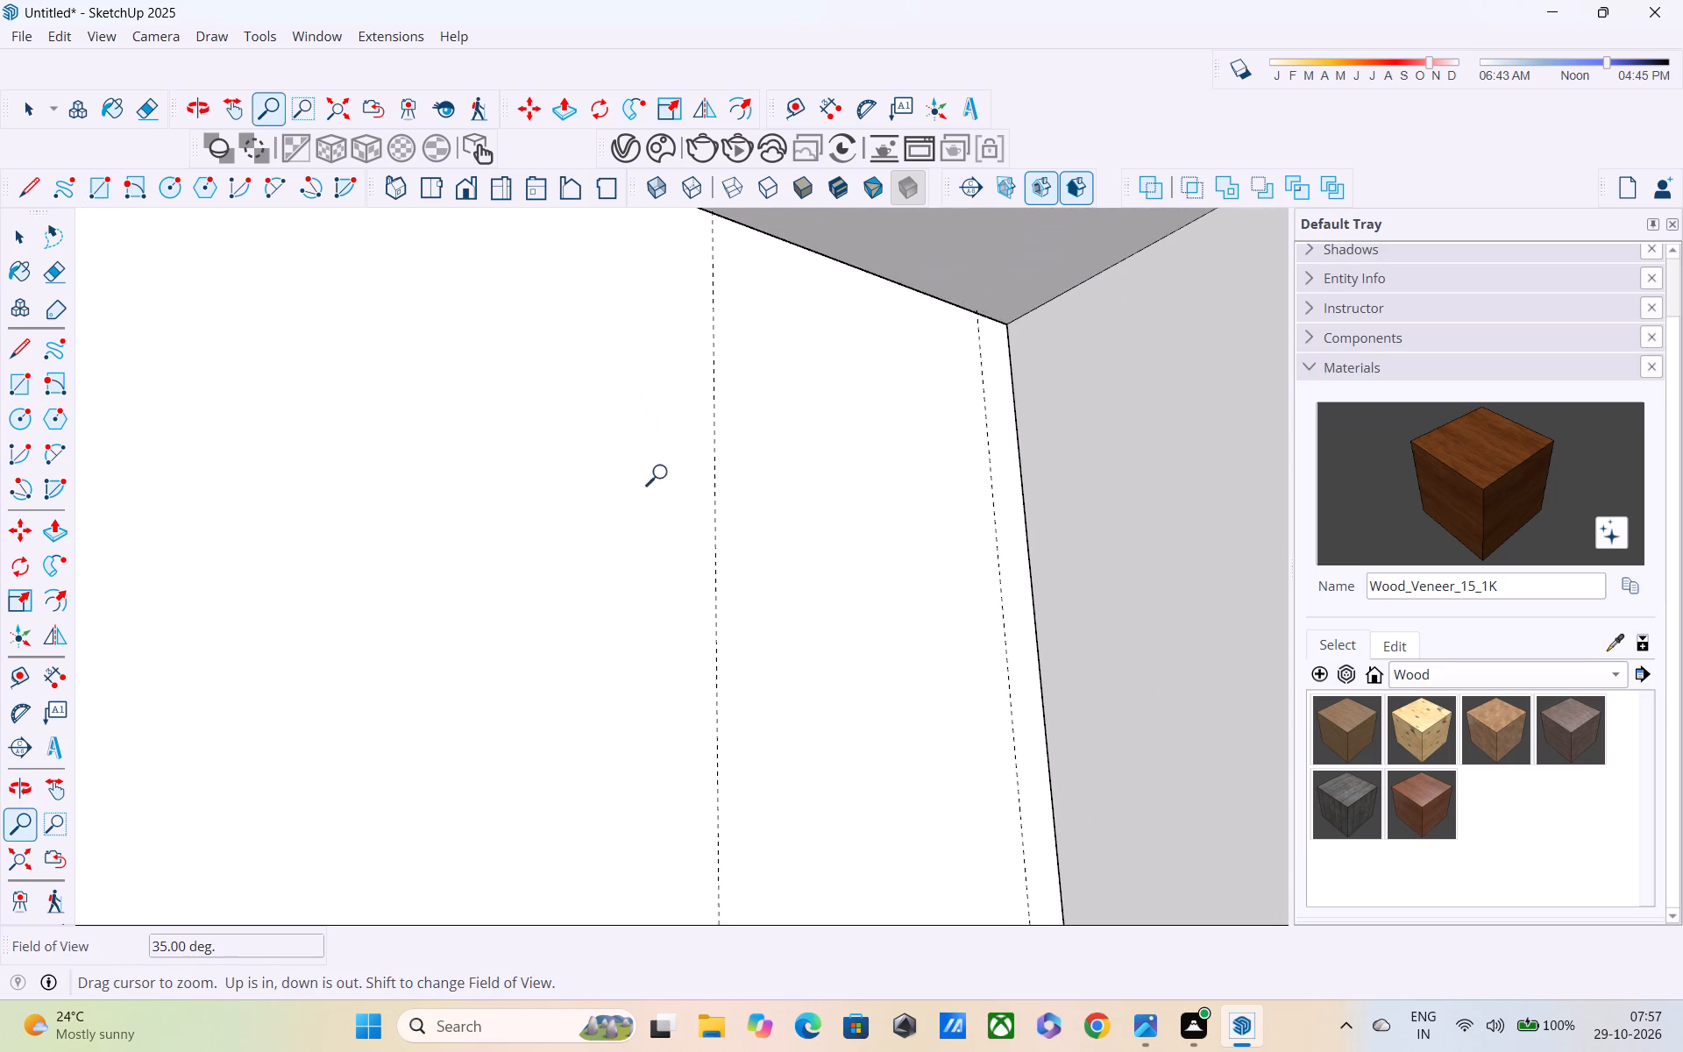
scroll(683, 494, down, 17)
middle_drag(730, 557, 730, 515)
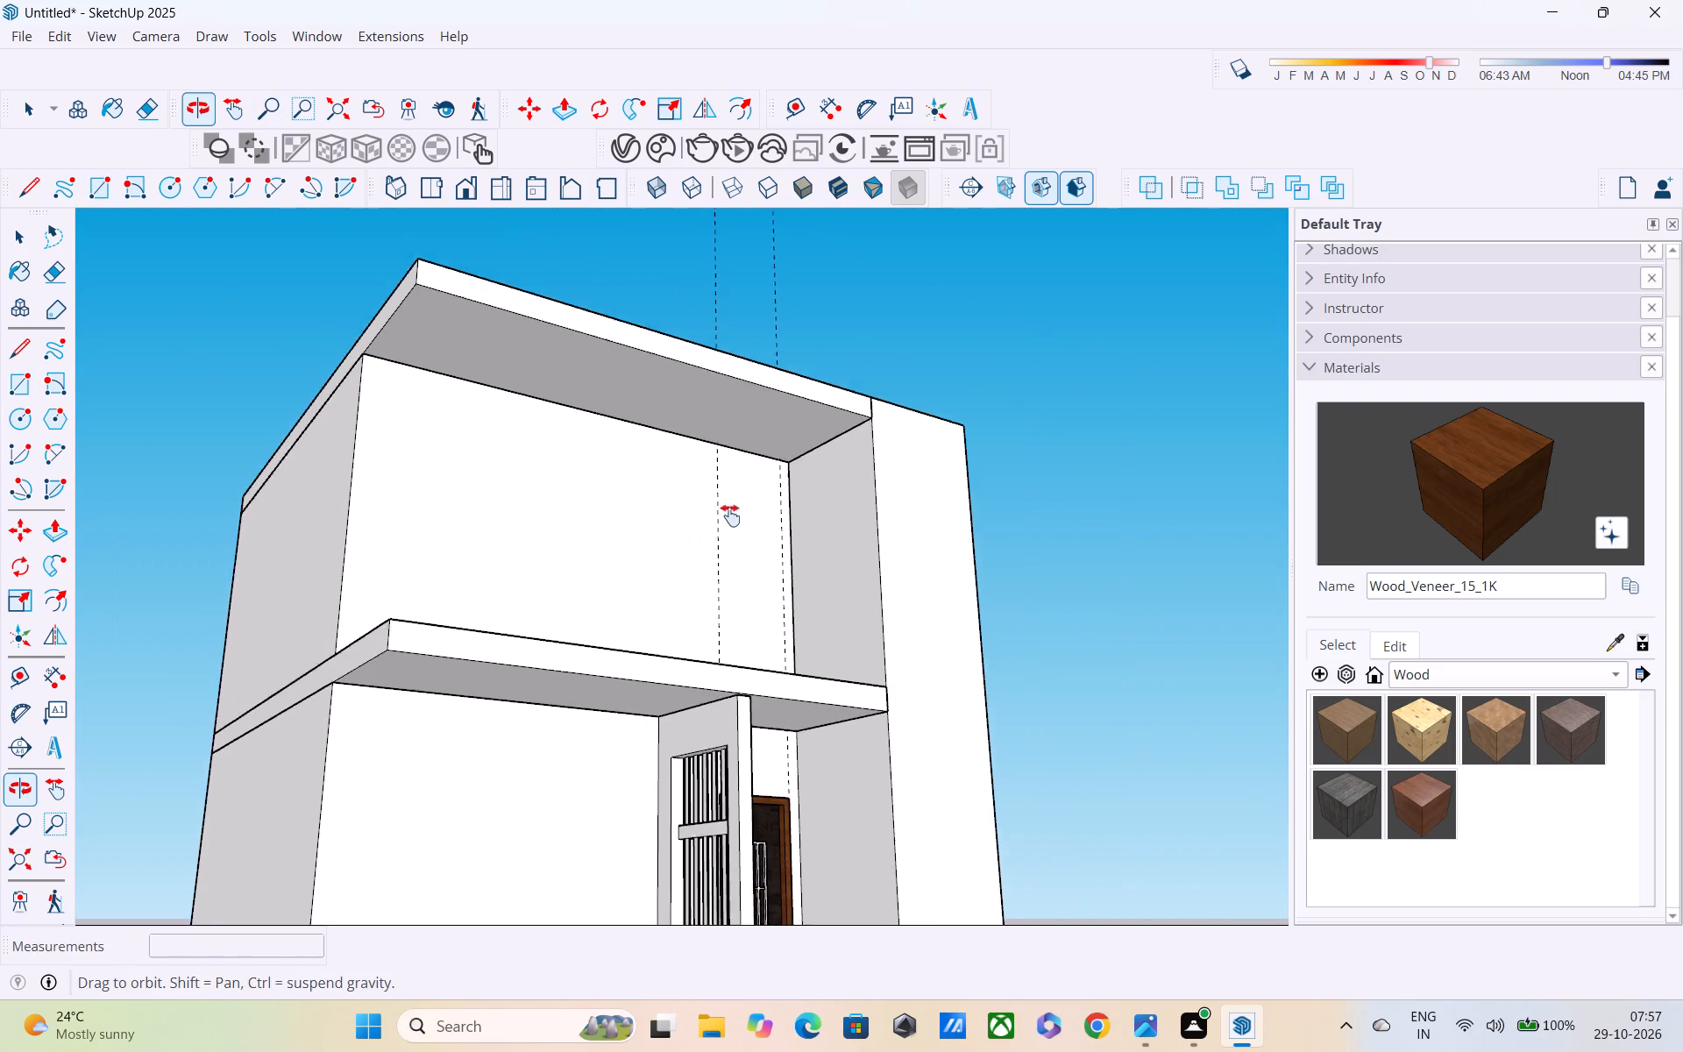
middle_drag(730, 515, 717, 327)
scroll(717, 328, down, 5)
middle_drag(701, 456, 603, 588)
scroll(695, 409, up, 4)
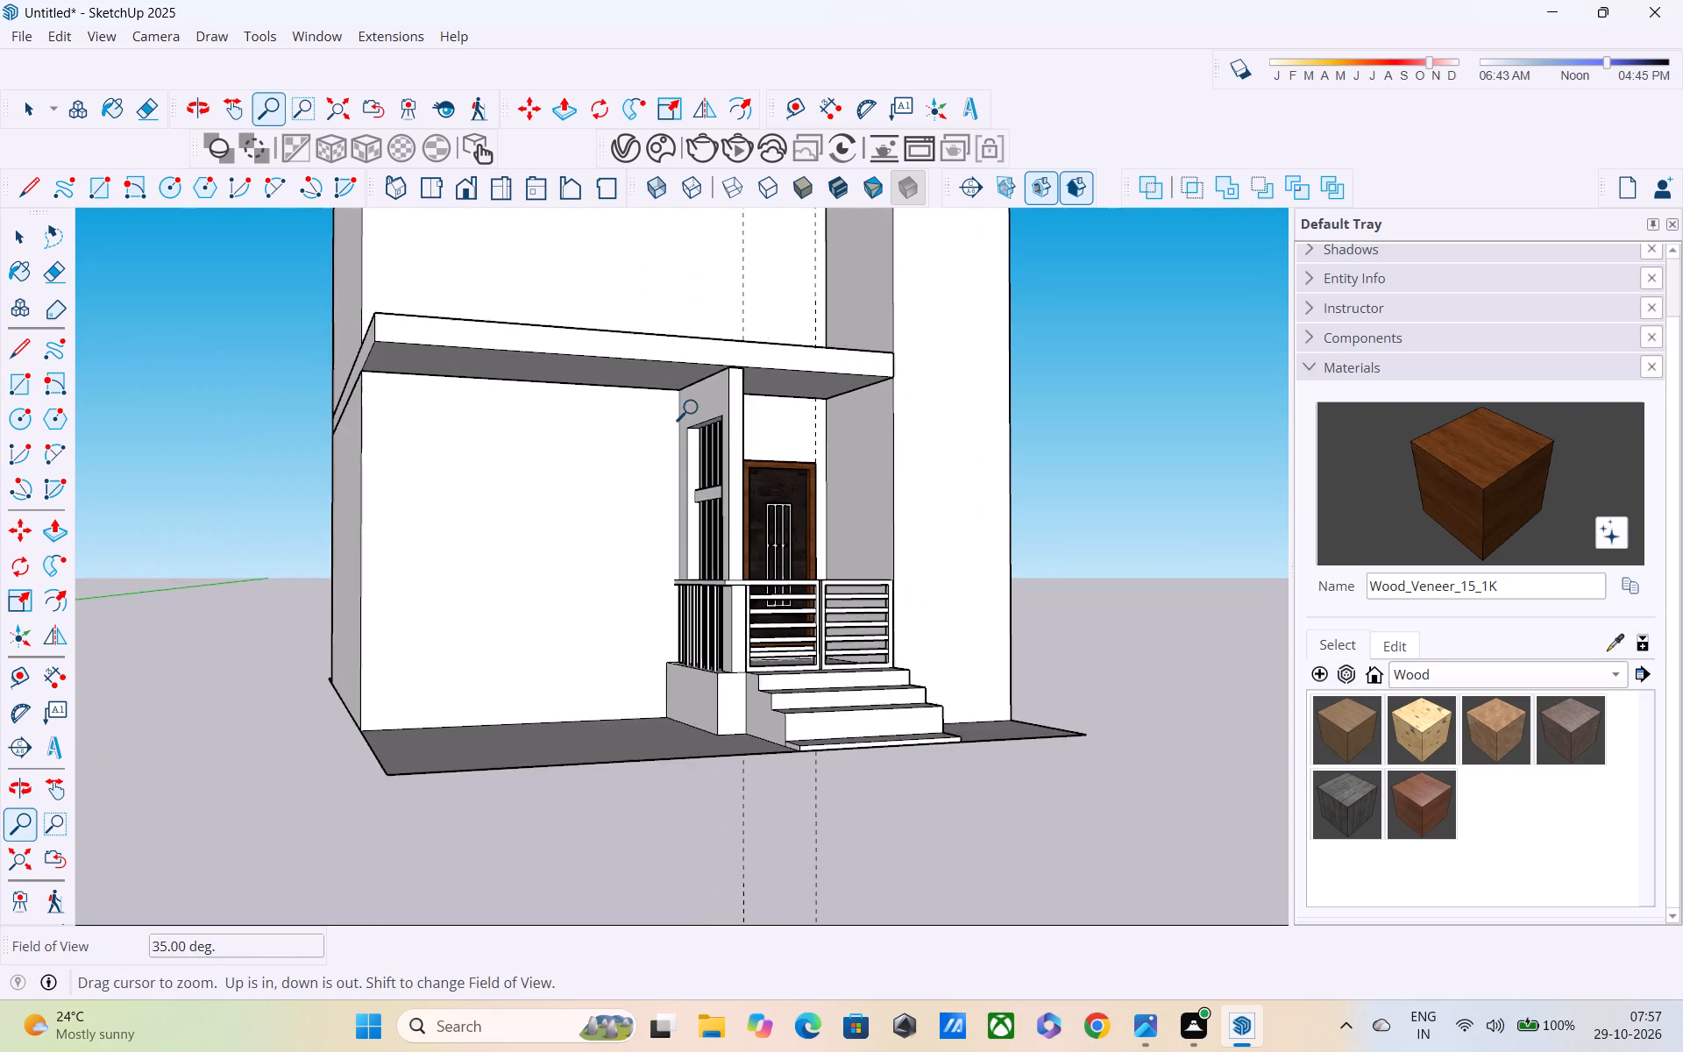
middle_drag(695, 421, 722, 769)
shift+scroll(722, 769, down, 1)
scroll(757, 493, up, 5)
scroll(760, 481, down, 1)
middle_drag(770, 505, 1316, 474)
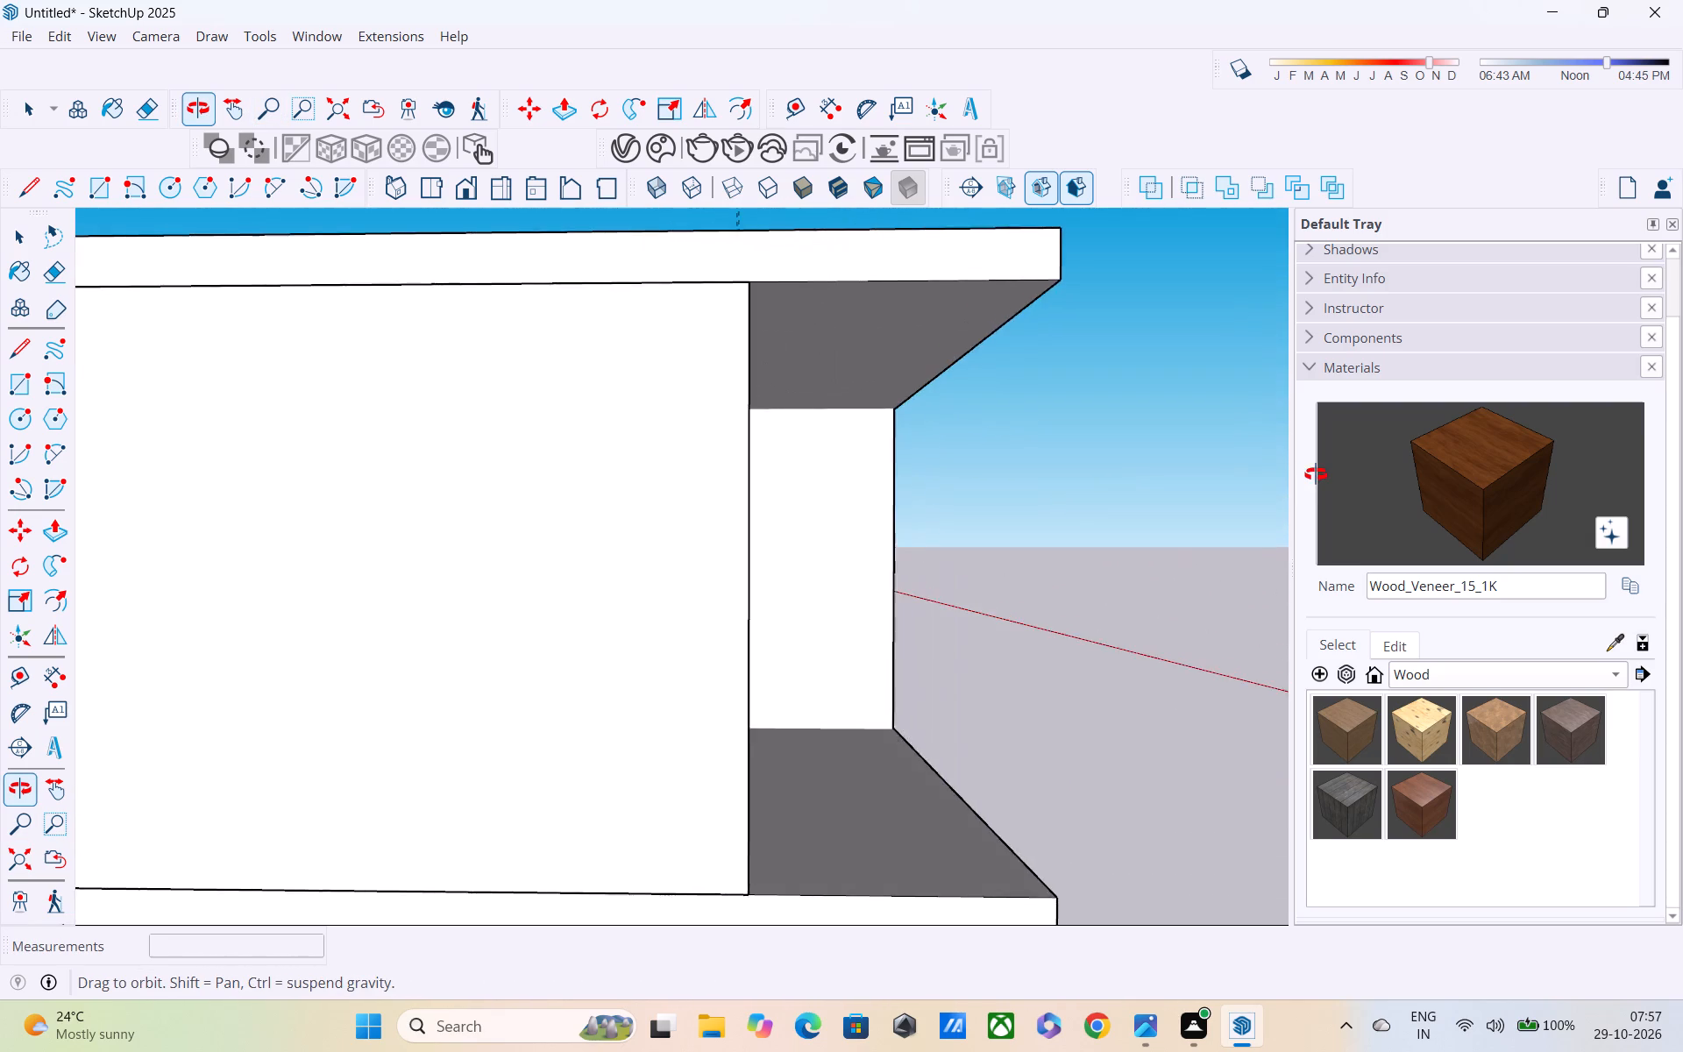
middle_drag(1316, 474, 566, 577)
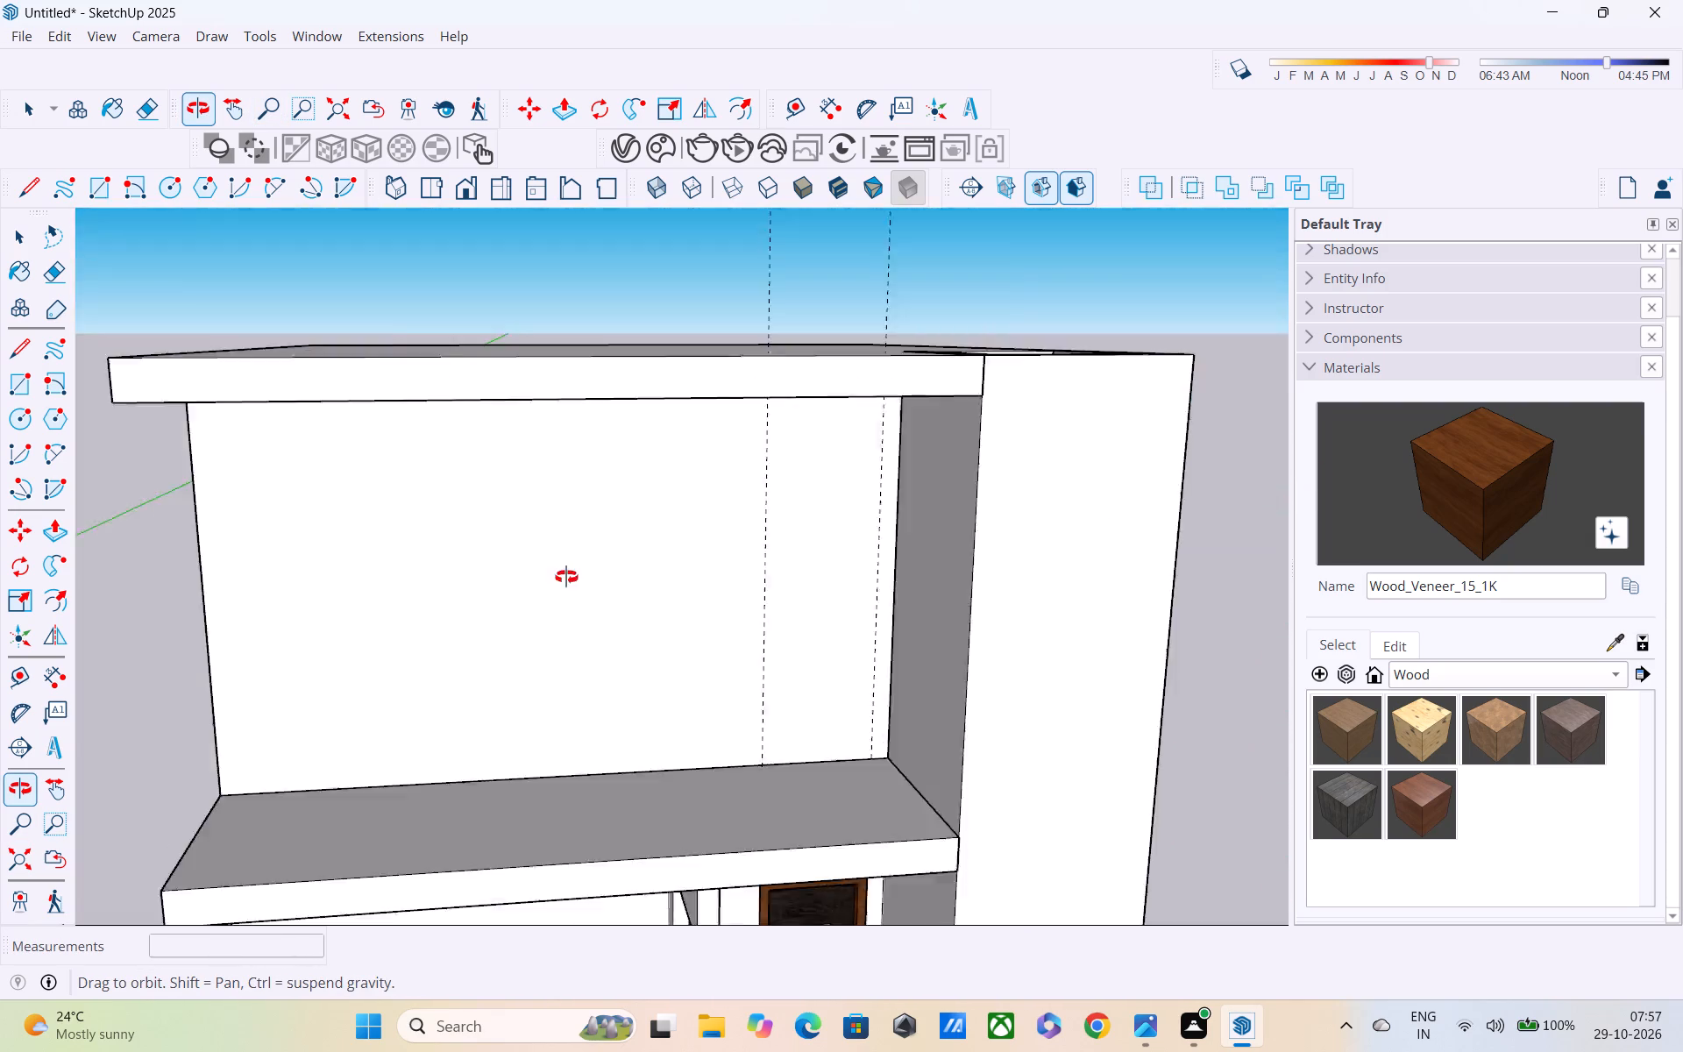
Place a horizontal guide on the upper storey's front wall 6" above the wall's bottom edge at the balcony slab.
middle_drag(566, 577, 440, 400)
scroll(442, 400, down, 6)
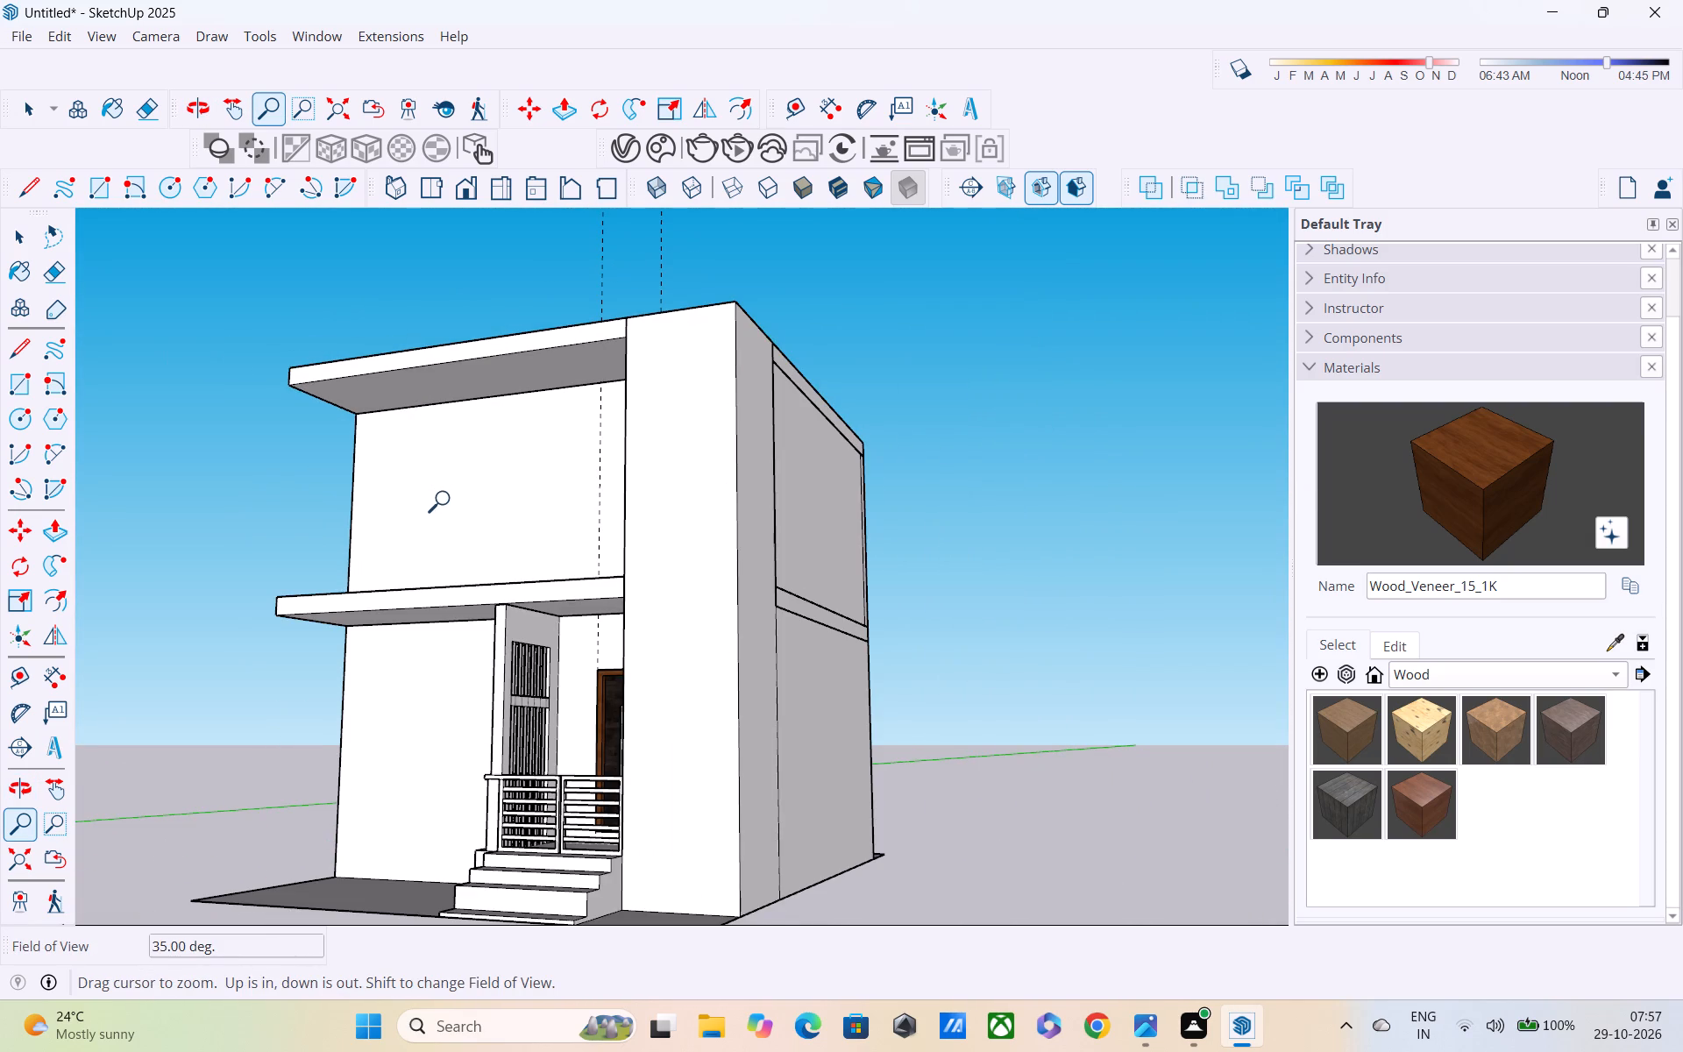
scroll(447, 500, down, 1)
middle_drag(569, 581, 882, 791)
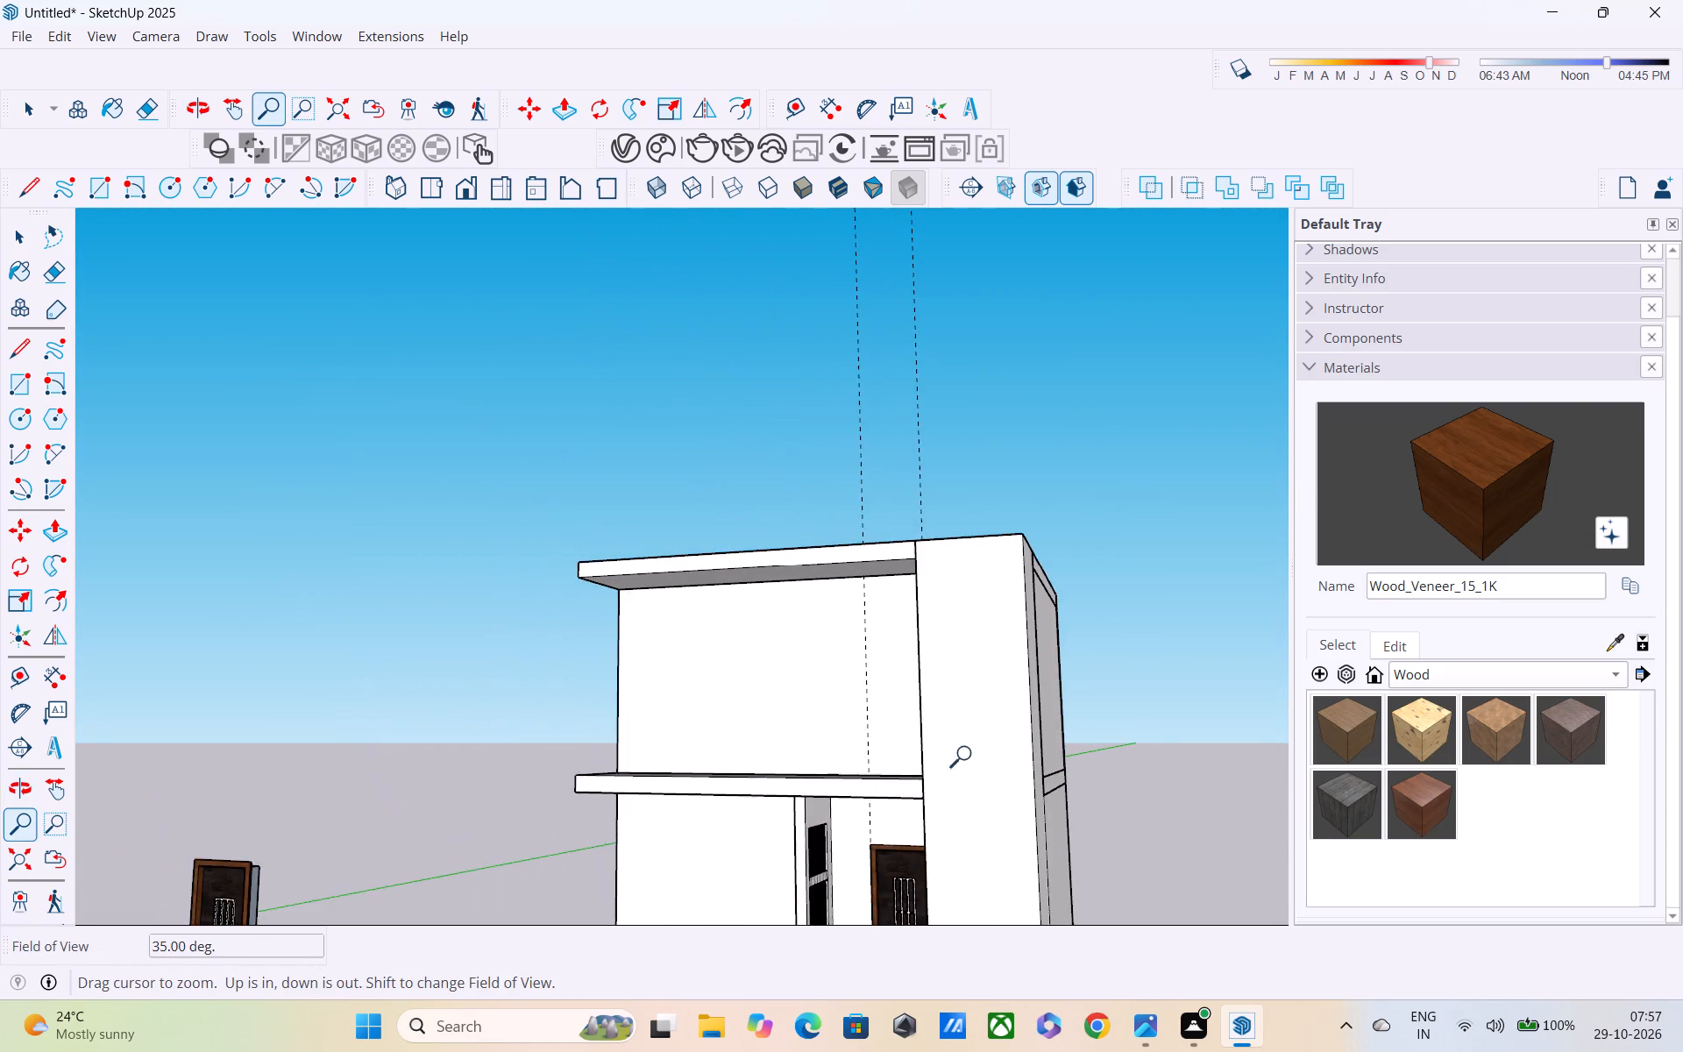
scroll(966, 715, up, 4)
middle_drag(975, 720, 1007, 316)
middle_drag(1003, 309, 1107, 462)
scroll(1018, 356, down, 1)
scroll(1107, 462, up, 1)
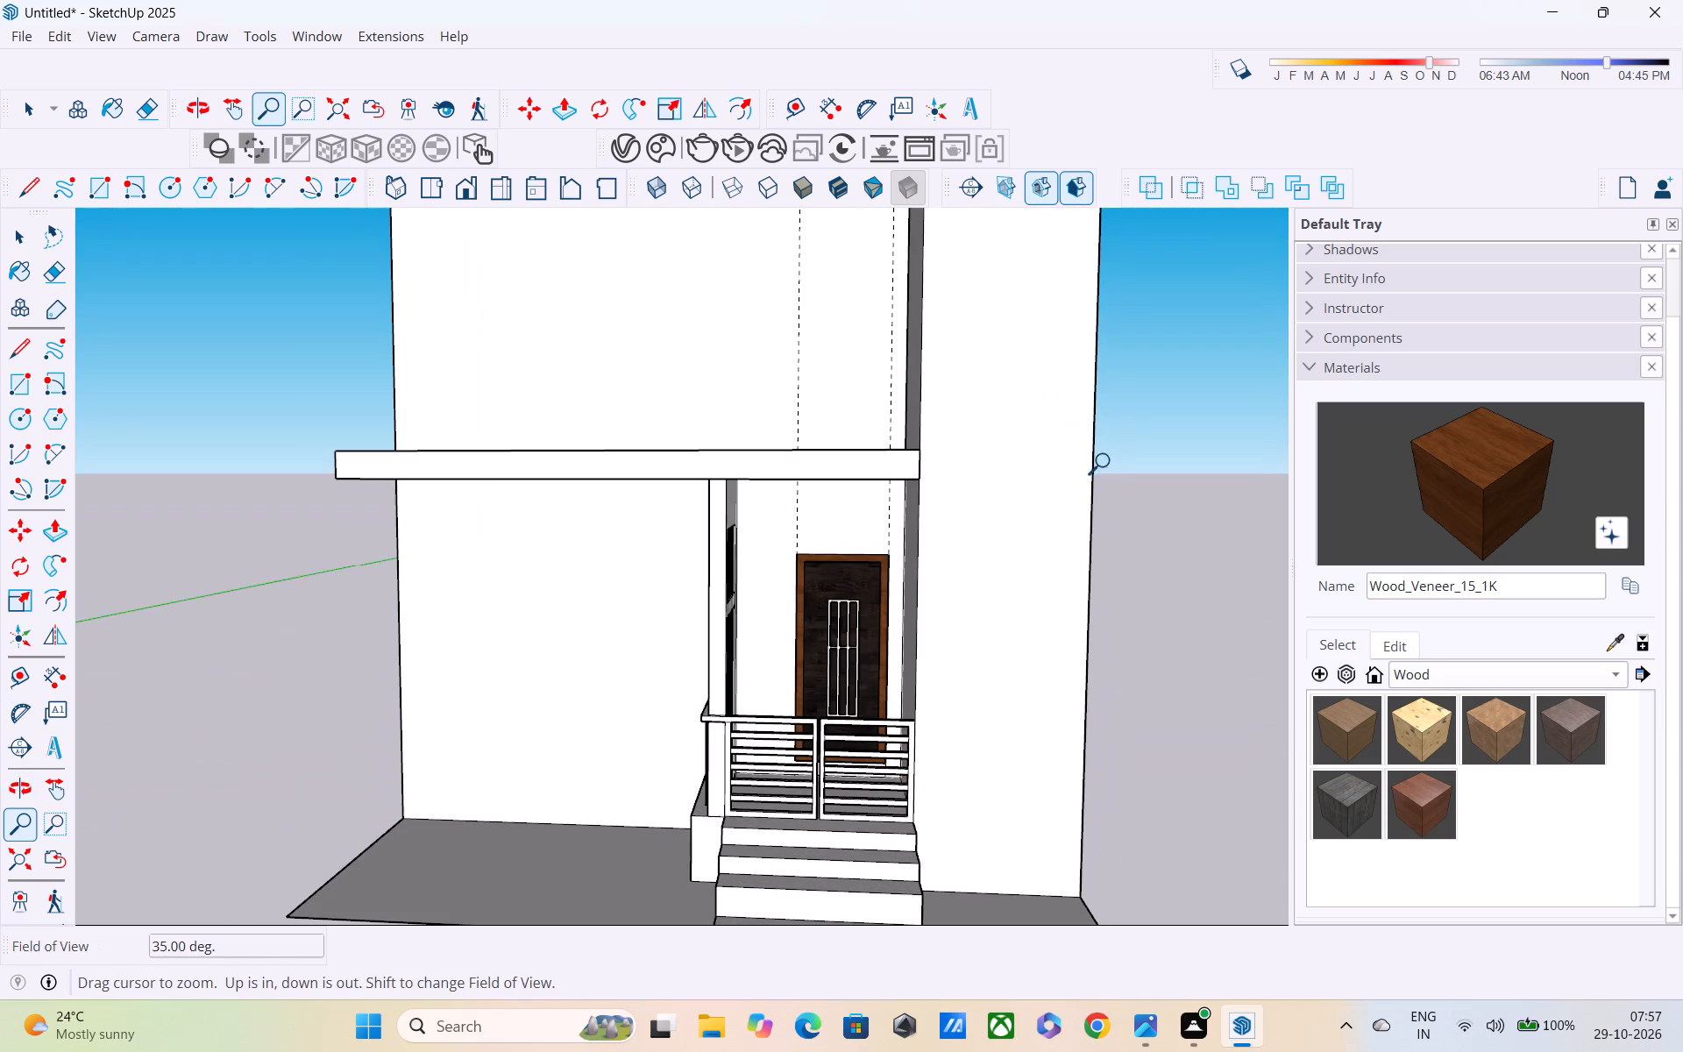
key(t)
middle_drag(879, 328, 946, 426)
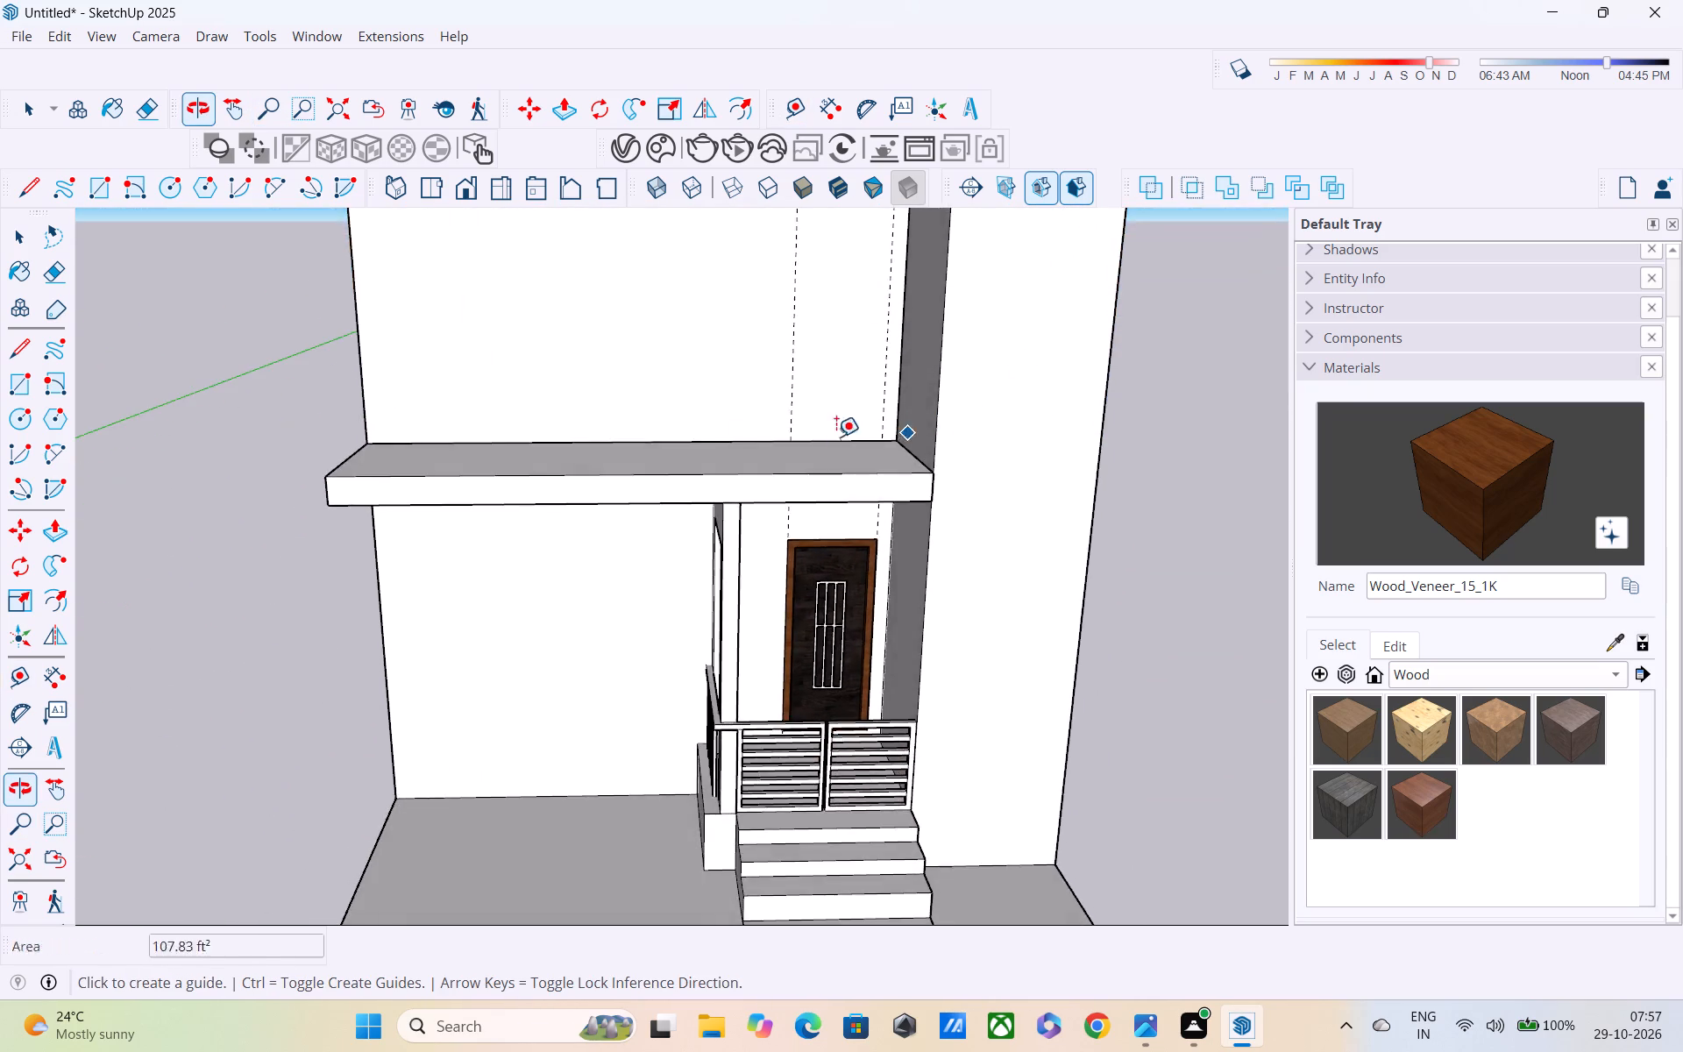
scroll(686, 451, up, 4)
scroll(1126, 331, up, 4)
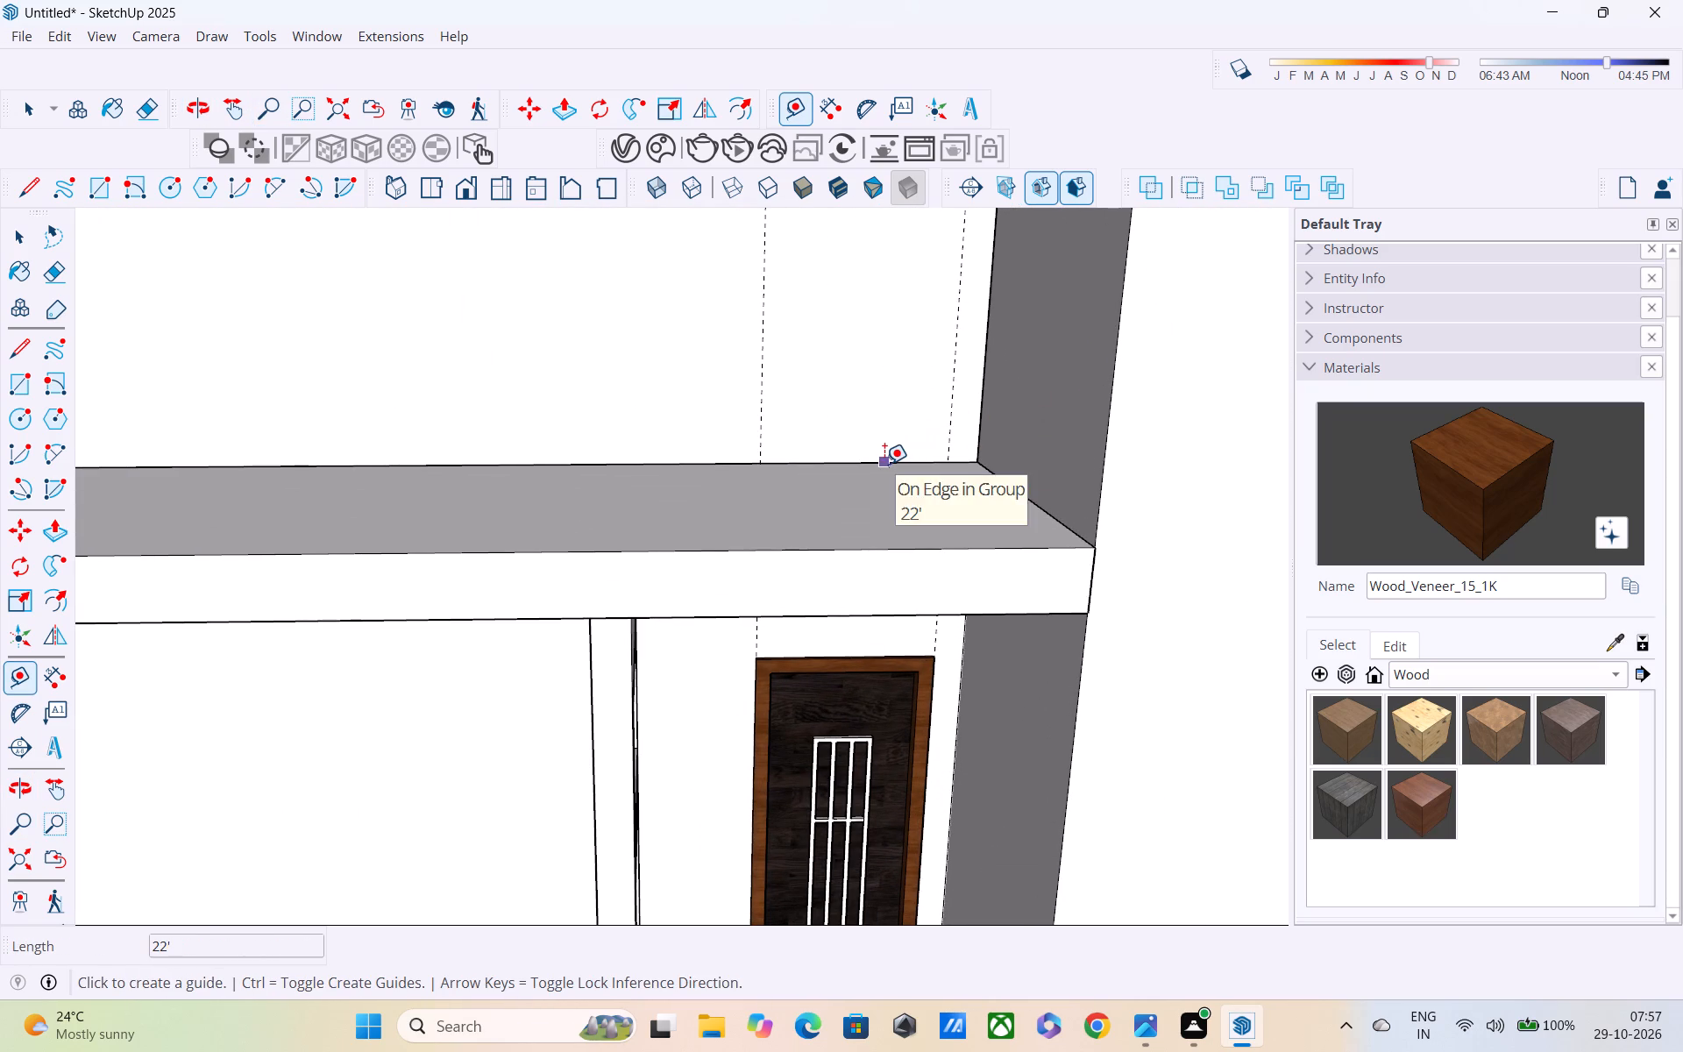
click(884, 464)
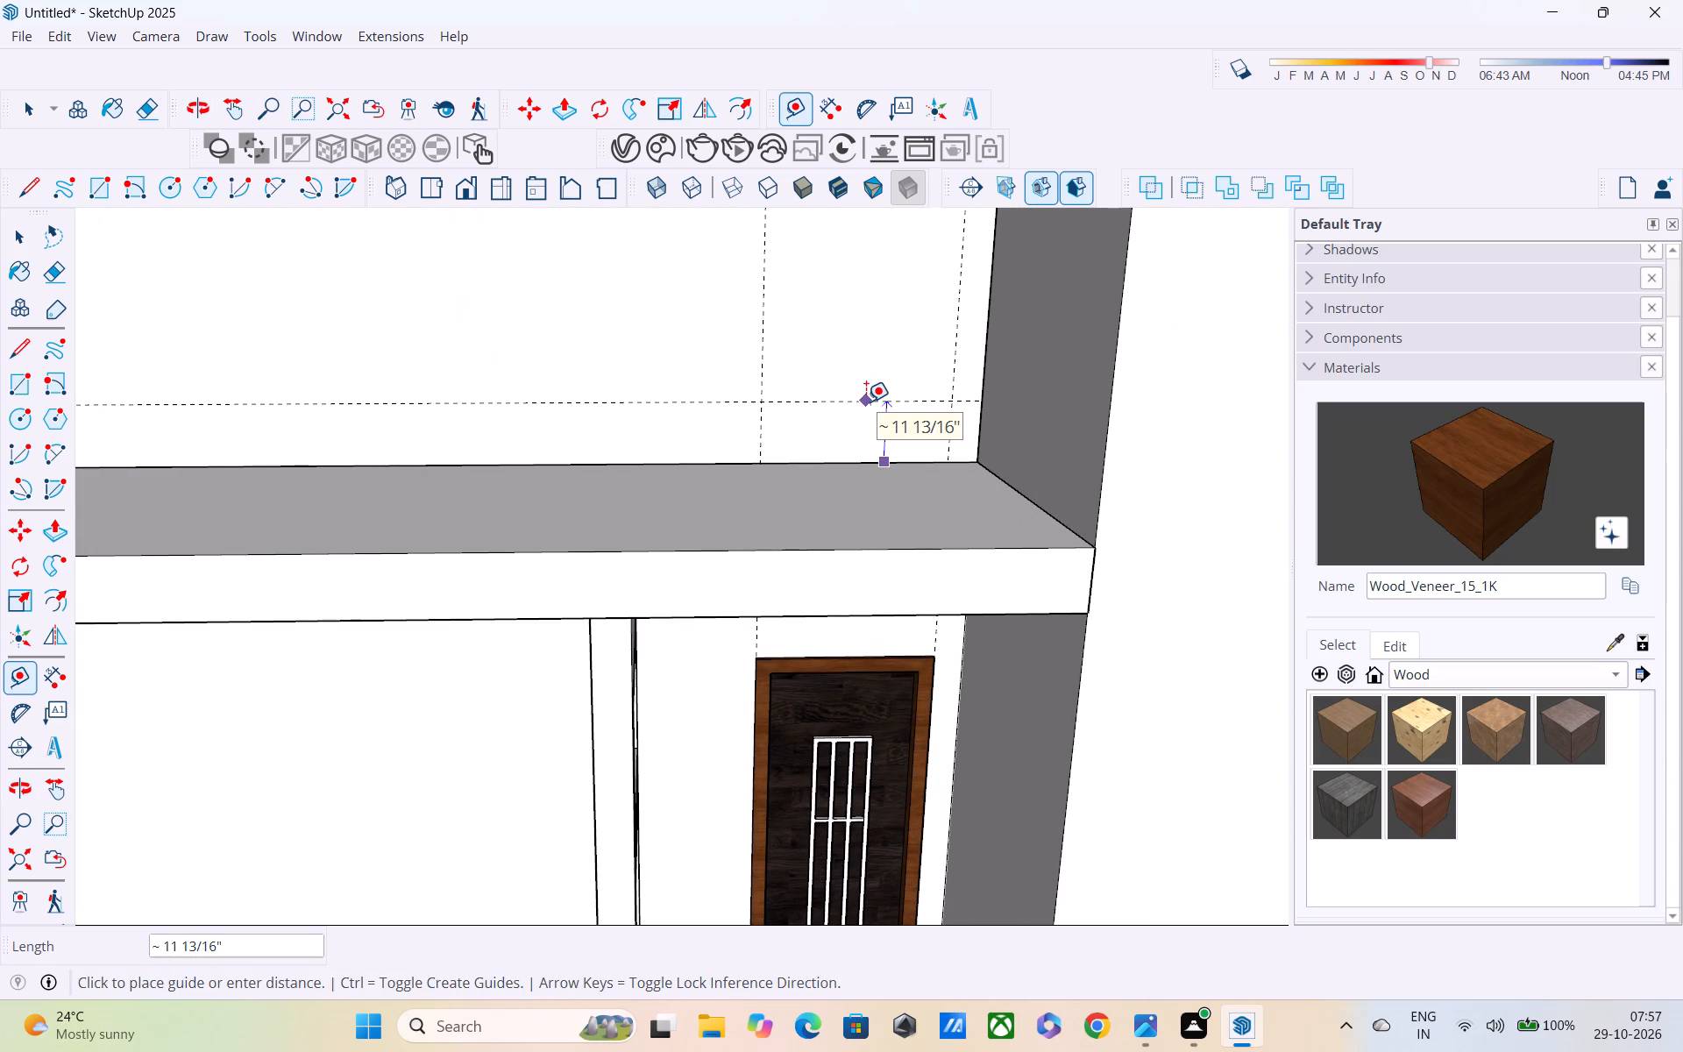
key(6)
key(shift+quotedbl)
key(Return)
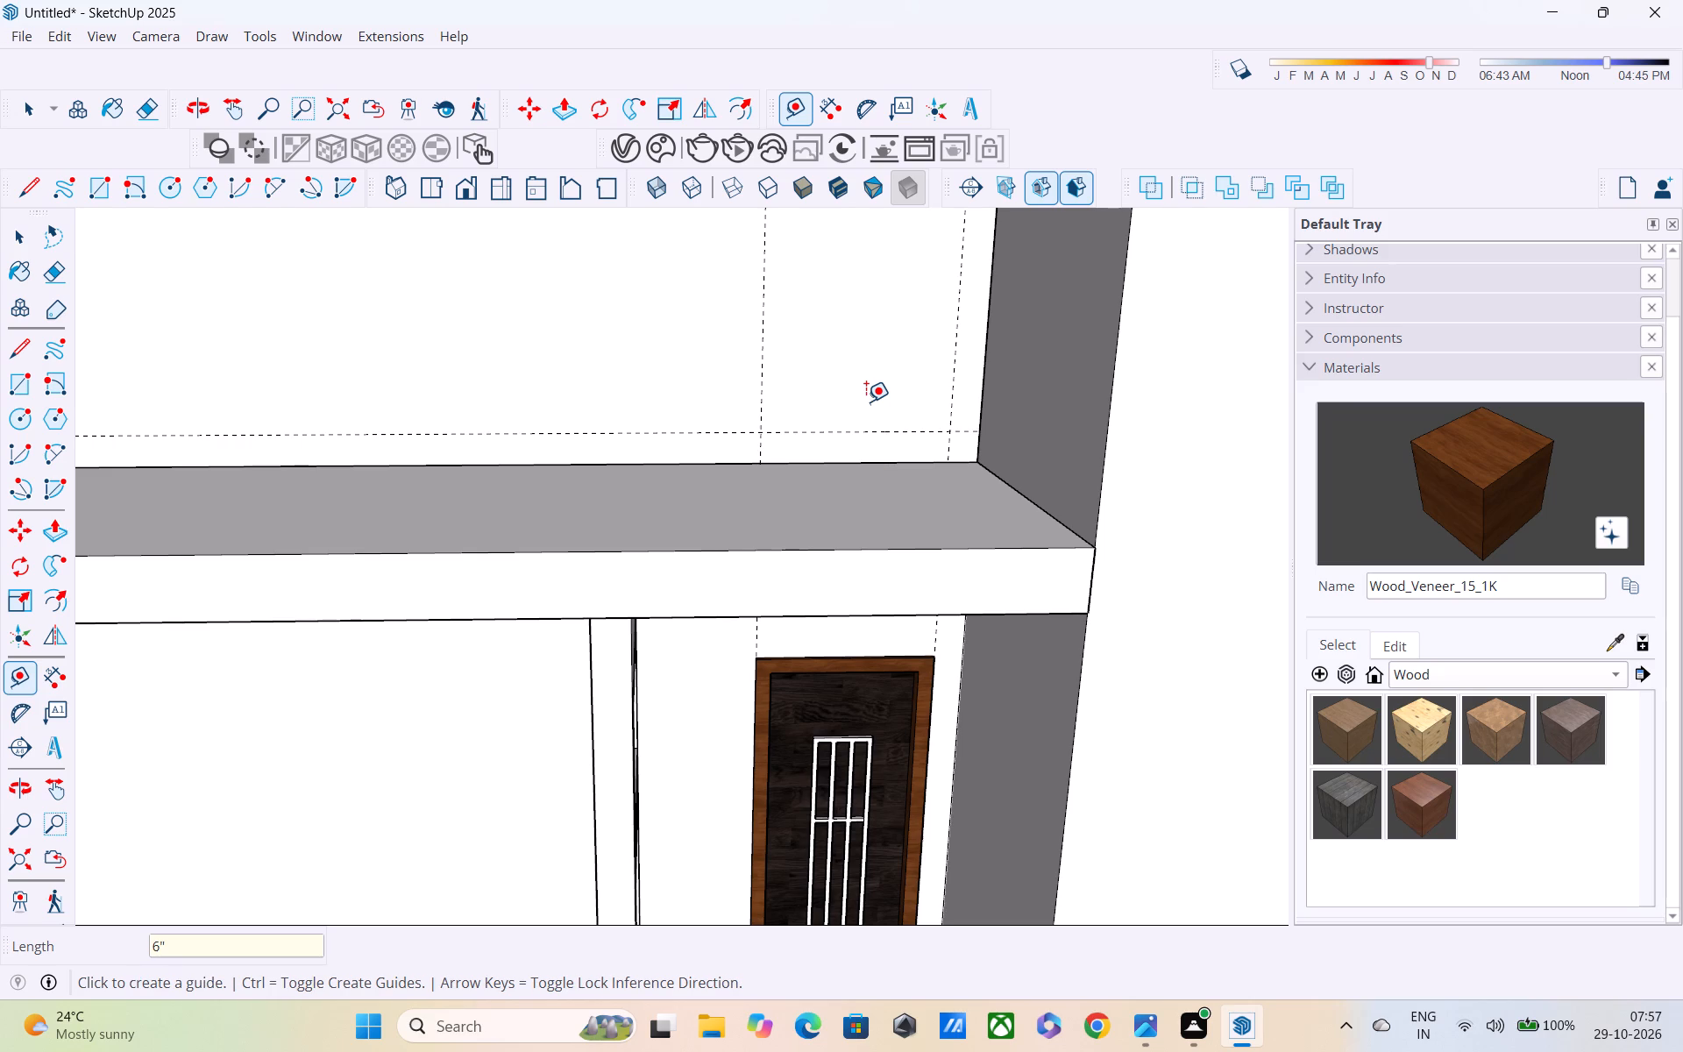
Place a second horizontal guide on the upper storey's front wall, 7' above the lower horizontal guide.
click(829, 434)
shift+middle_drag(834, 339, 905, 755)
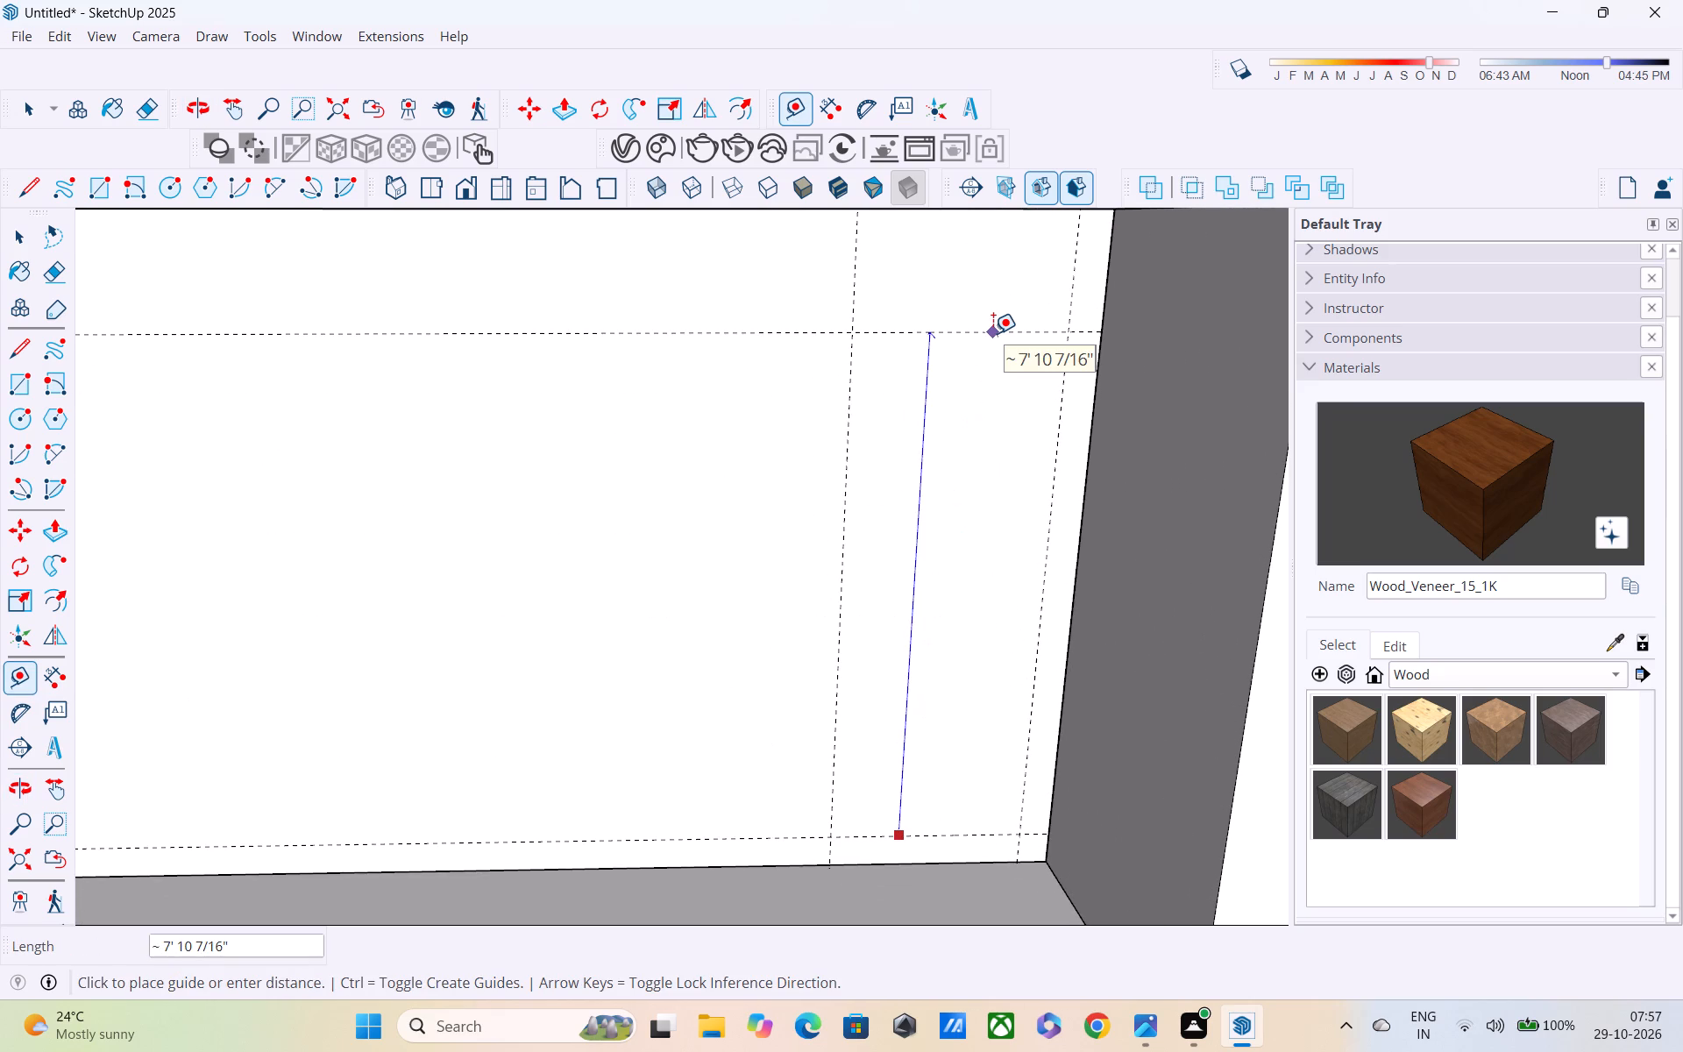
text(7')
key(Return)
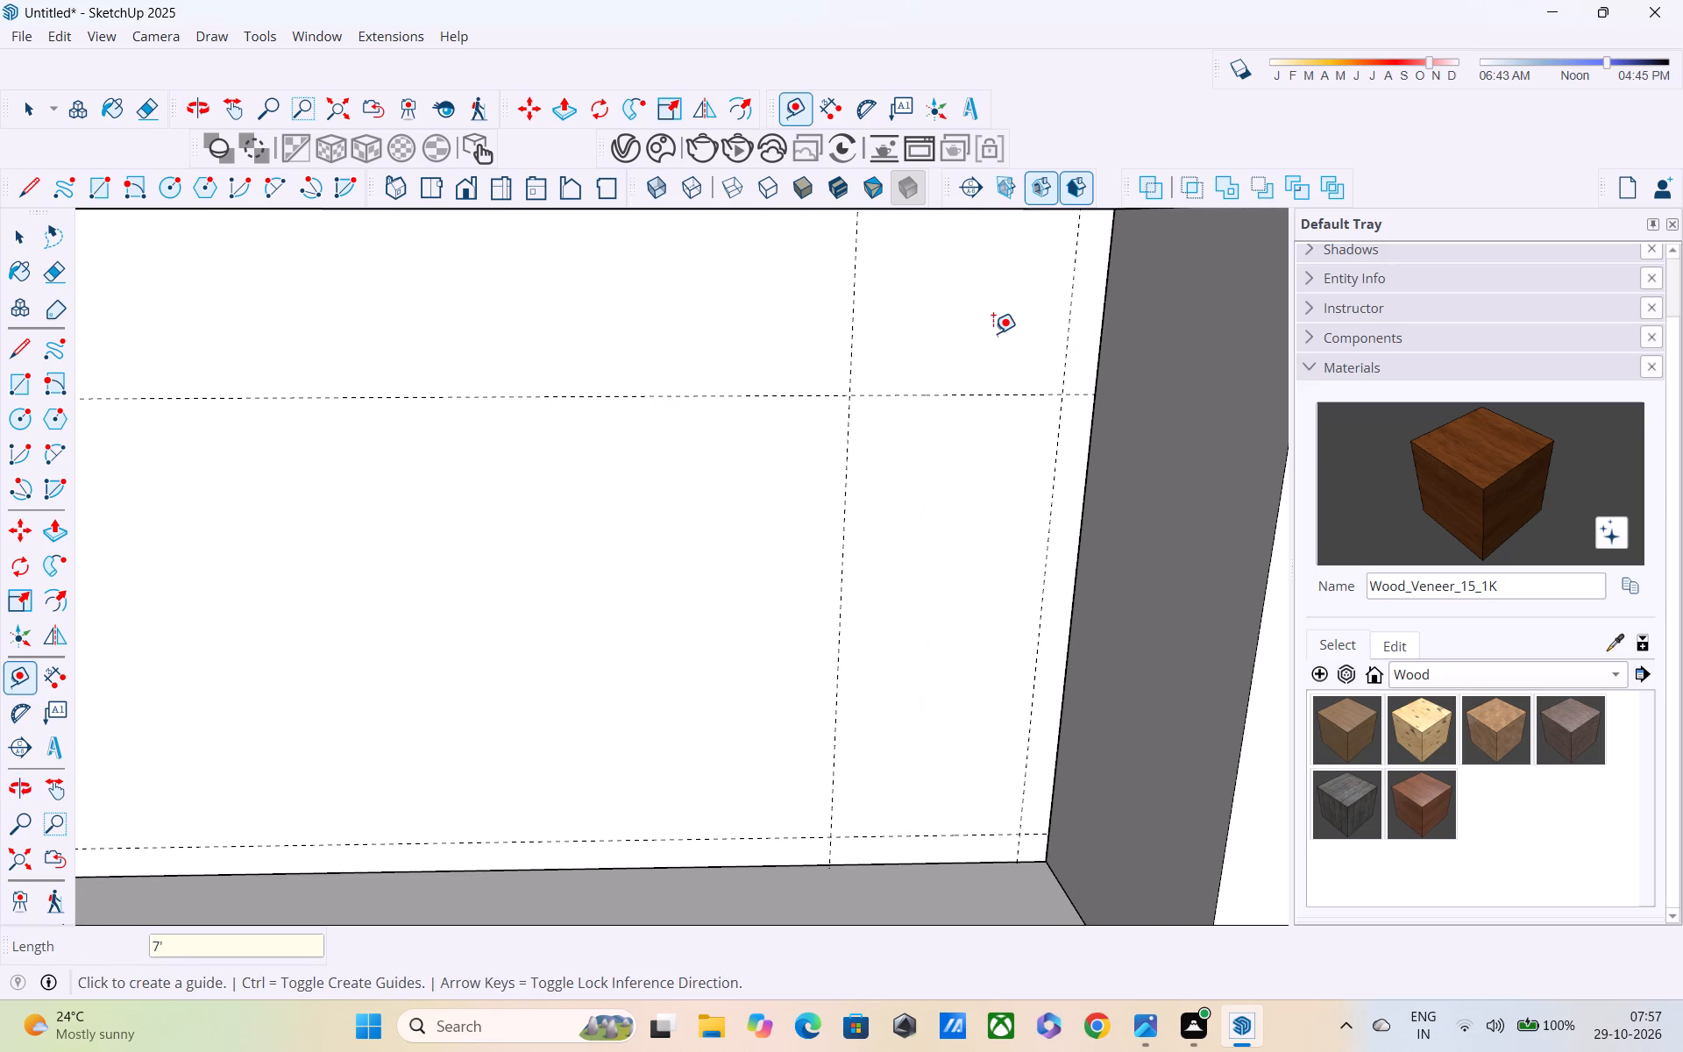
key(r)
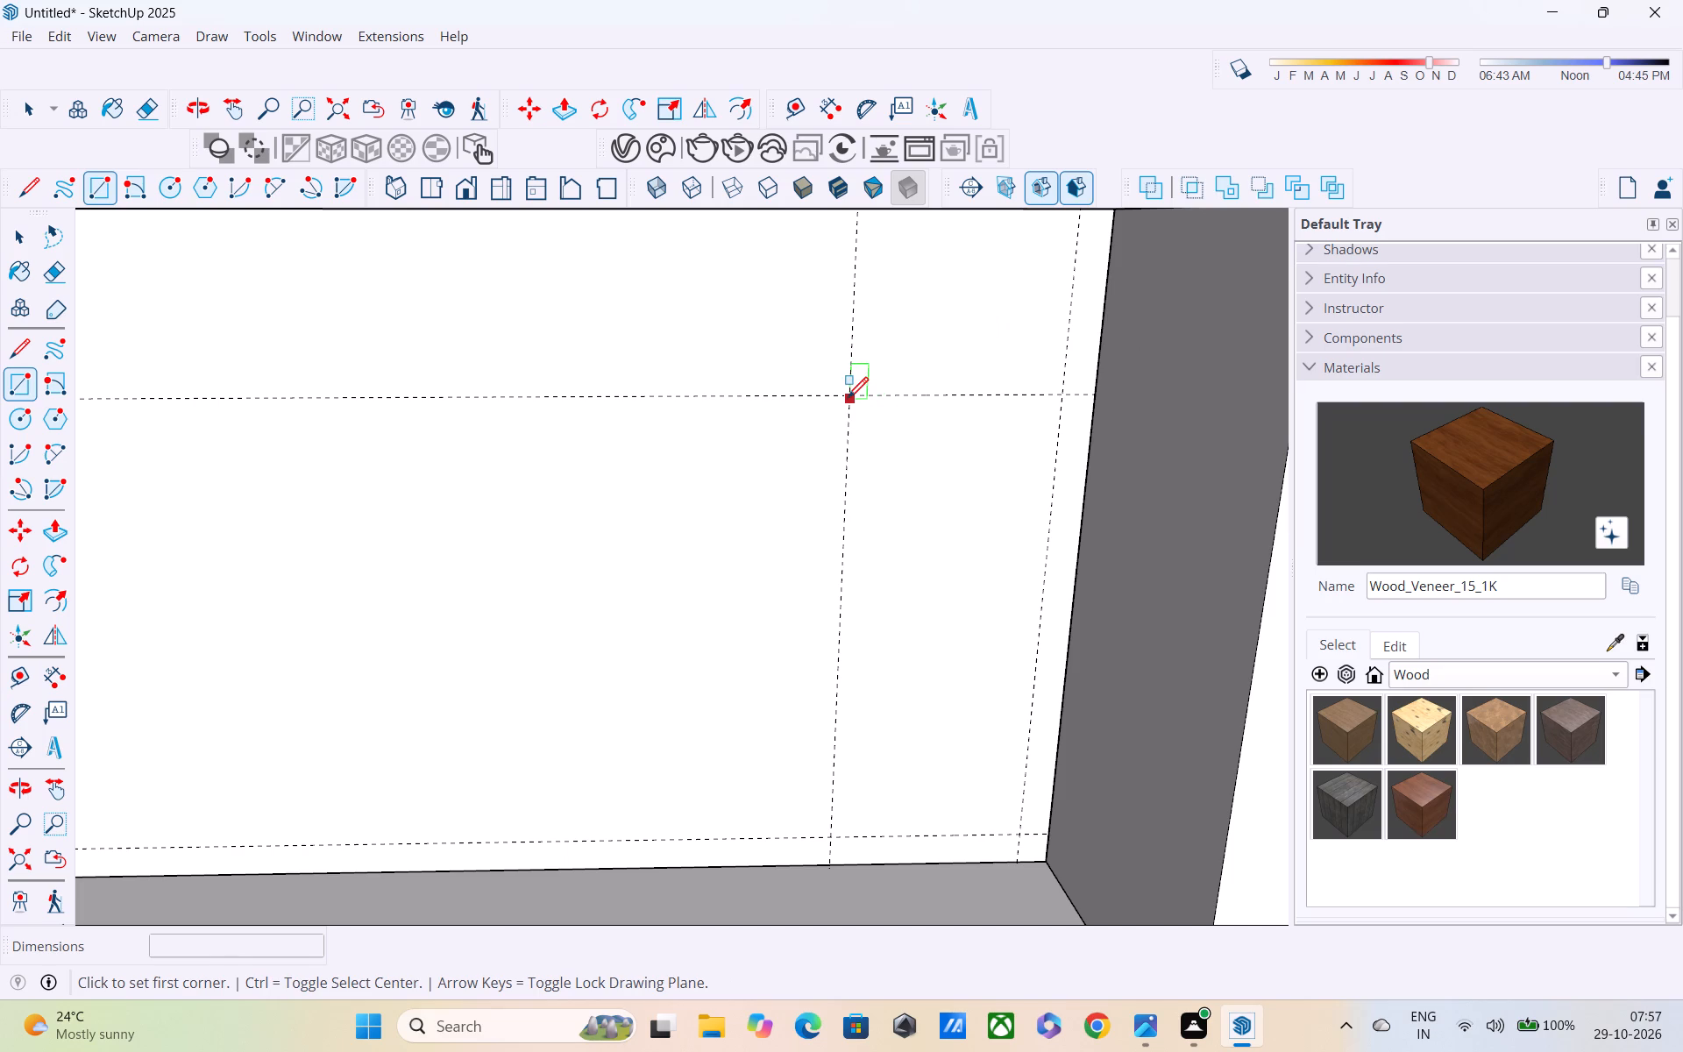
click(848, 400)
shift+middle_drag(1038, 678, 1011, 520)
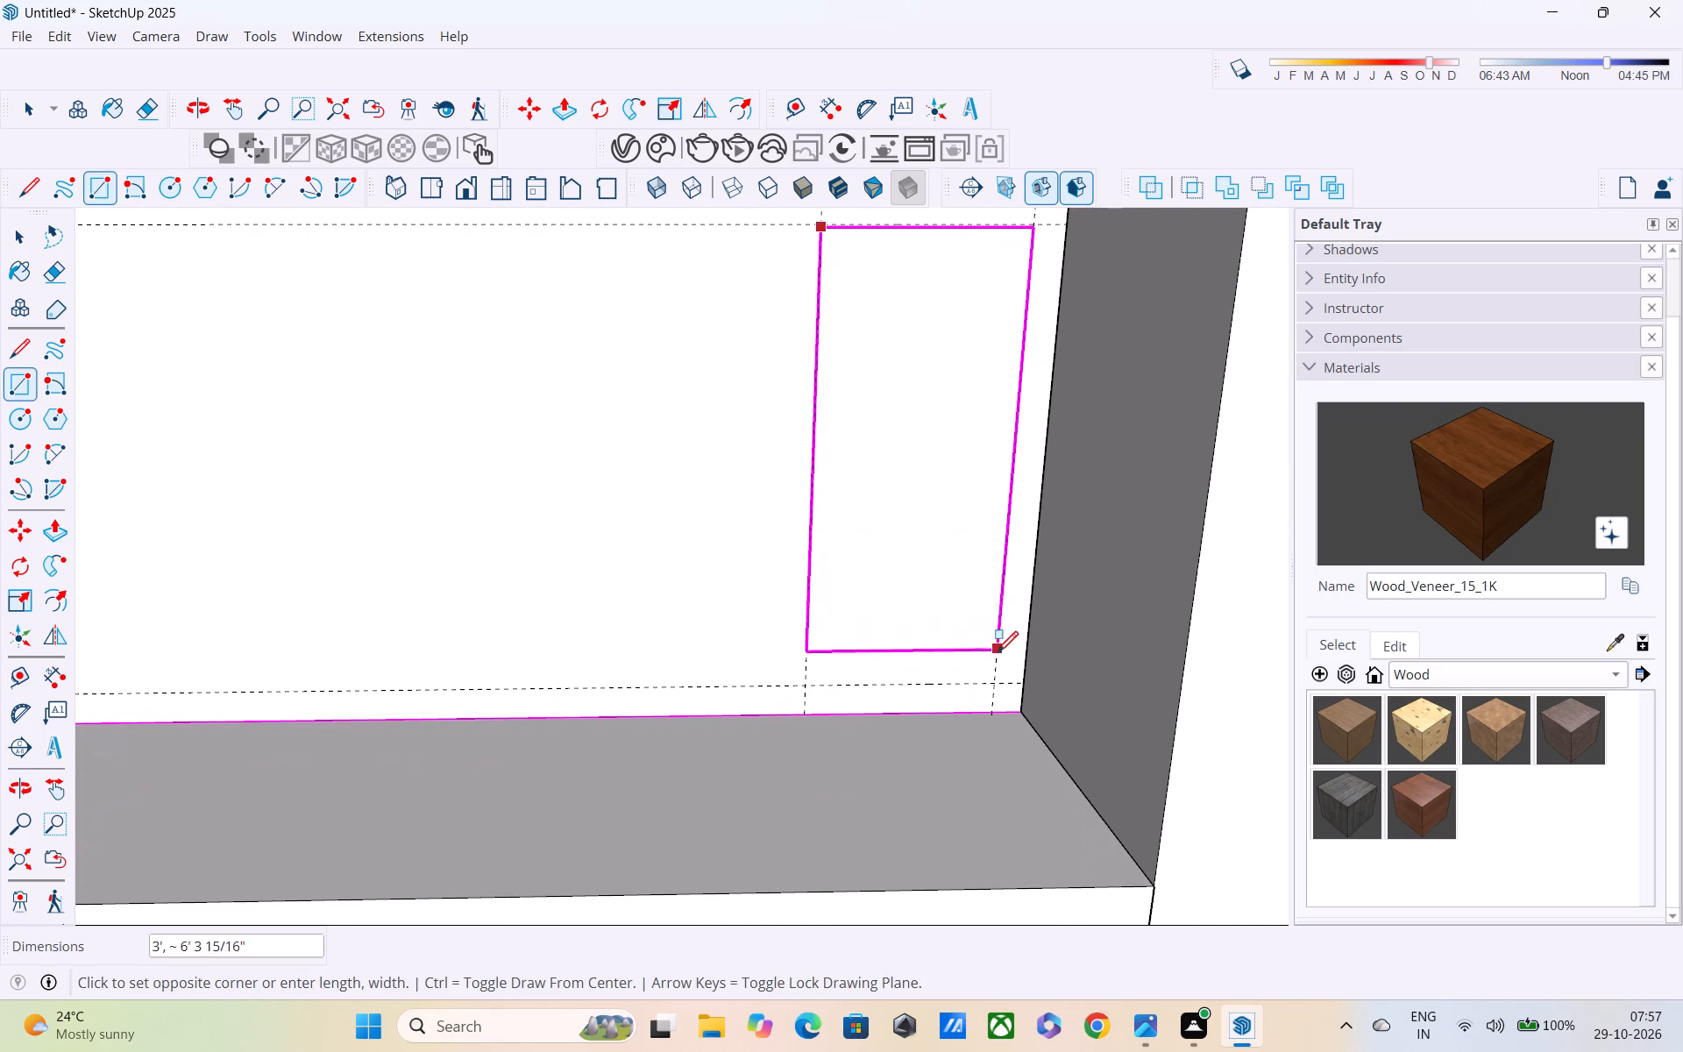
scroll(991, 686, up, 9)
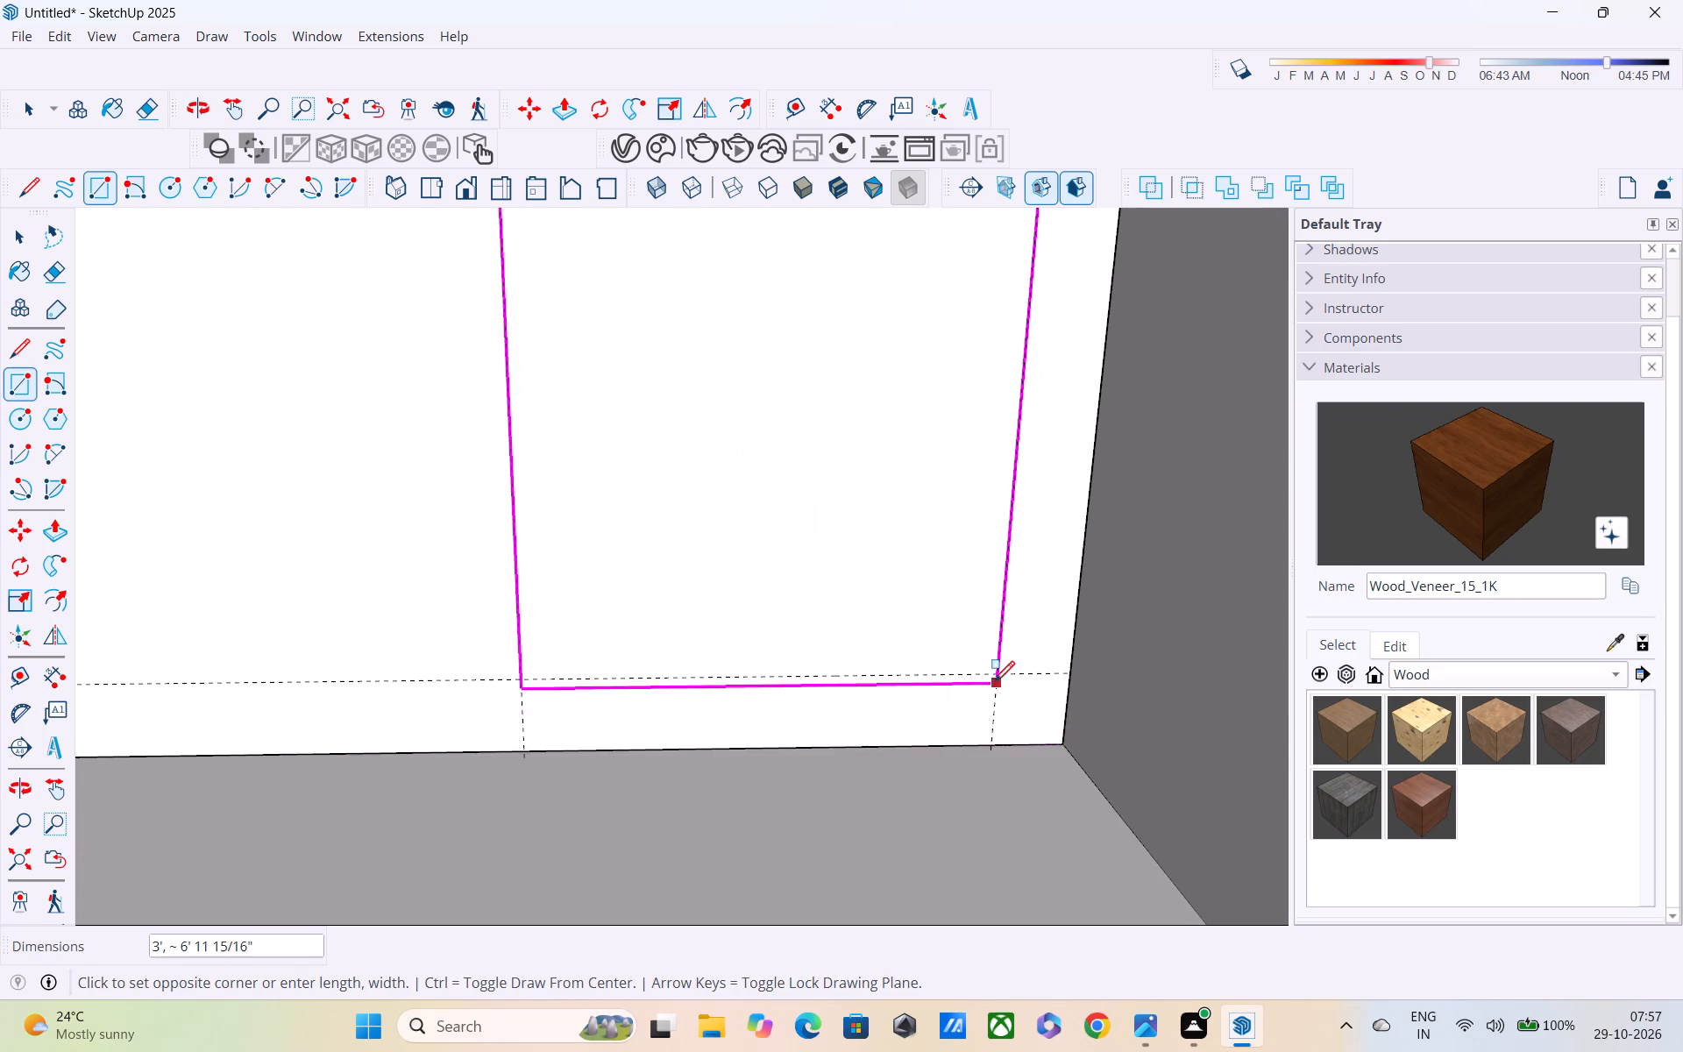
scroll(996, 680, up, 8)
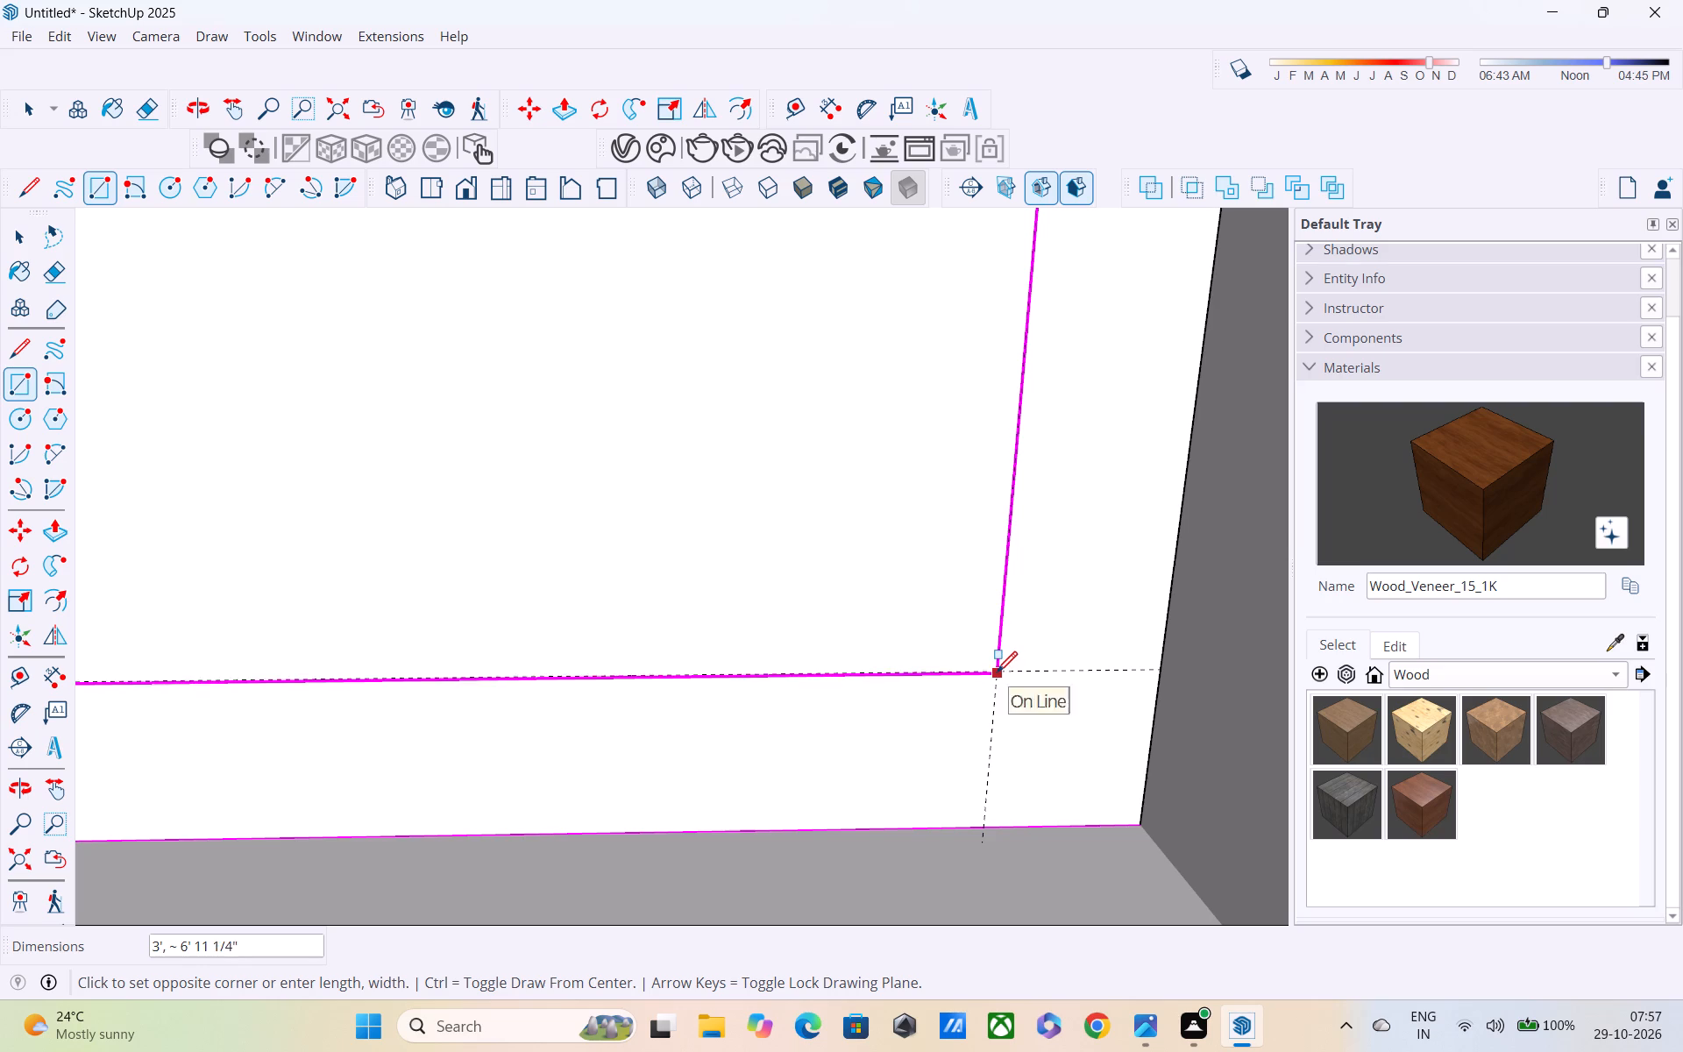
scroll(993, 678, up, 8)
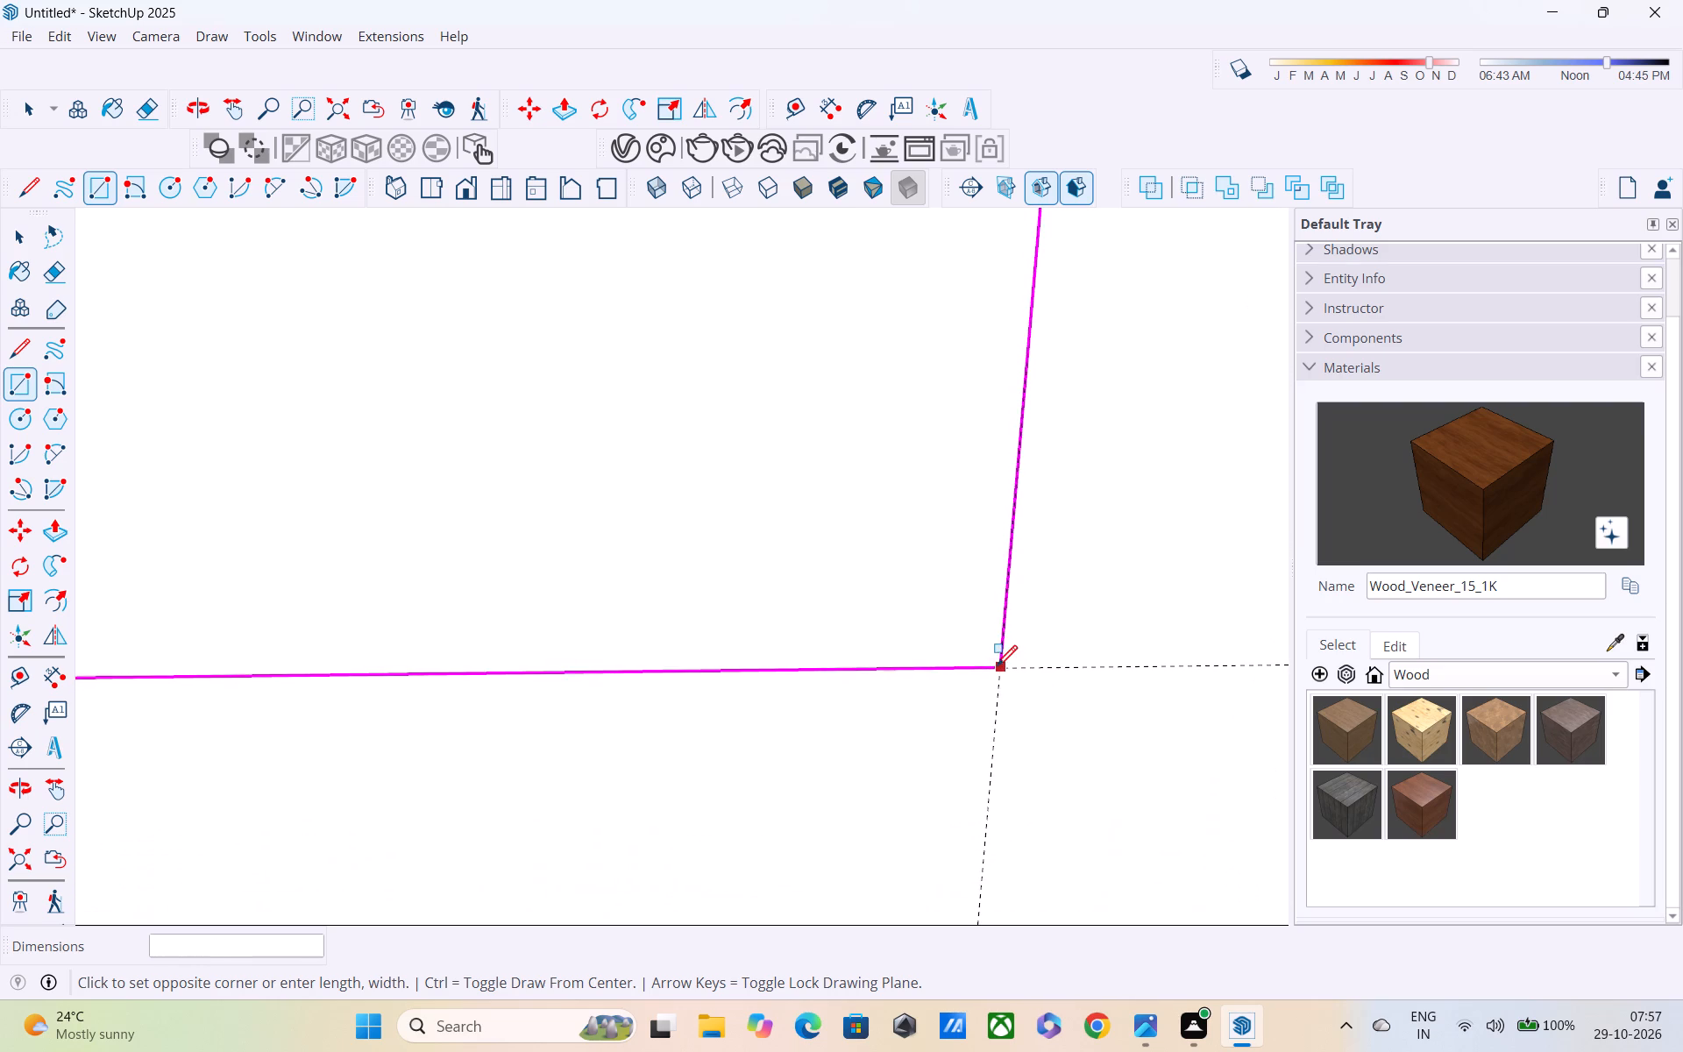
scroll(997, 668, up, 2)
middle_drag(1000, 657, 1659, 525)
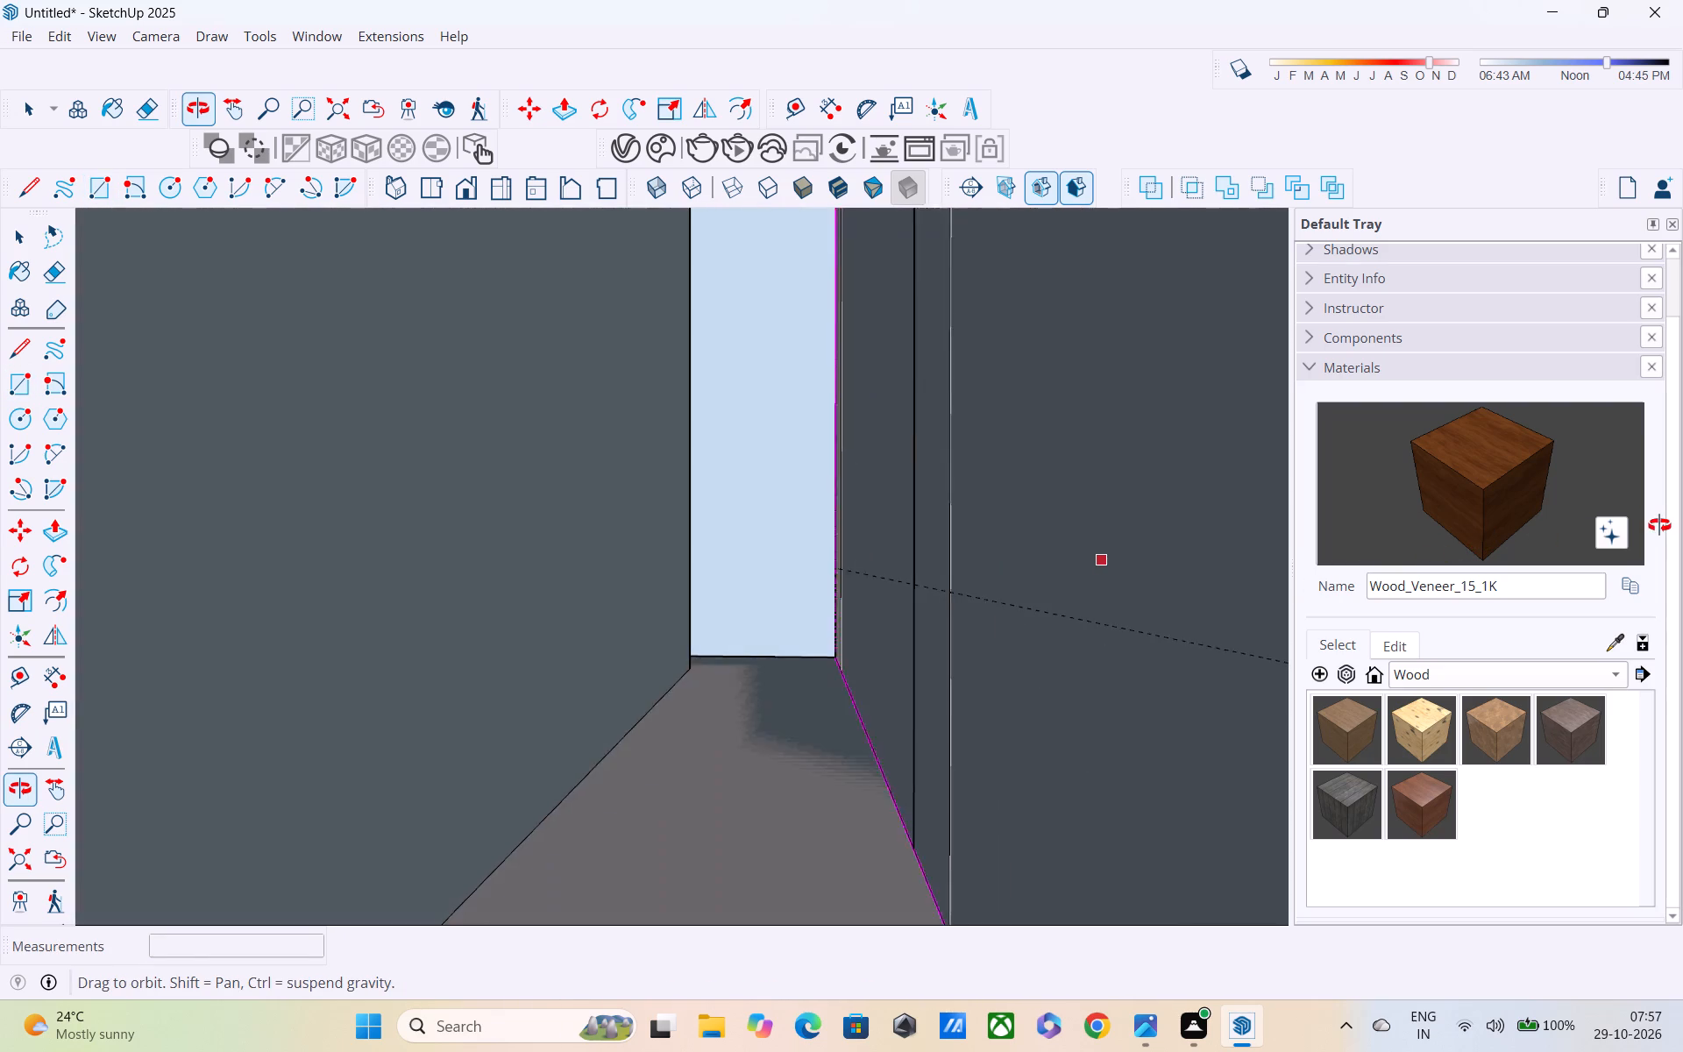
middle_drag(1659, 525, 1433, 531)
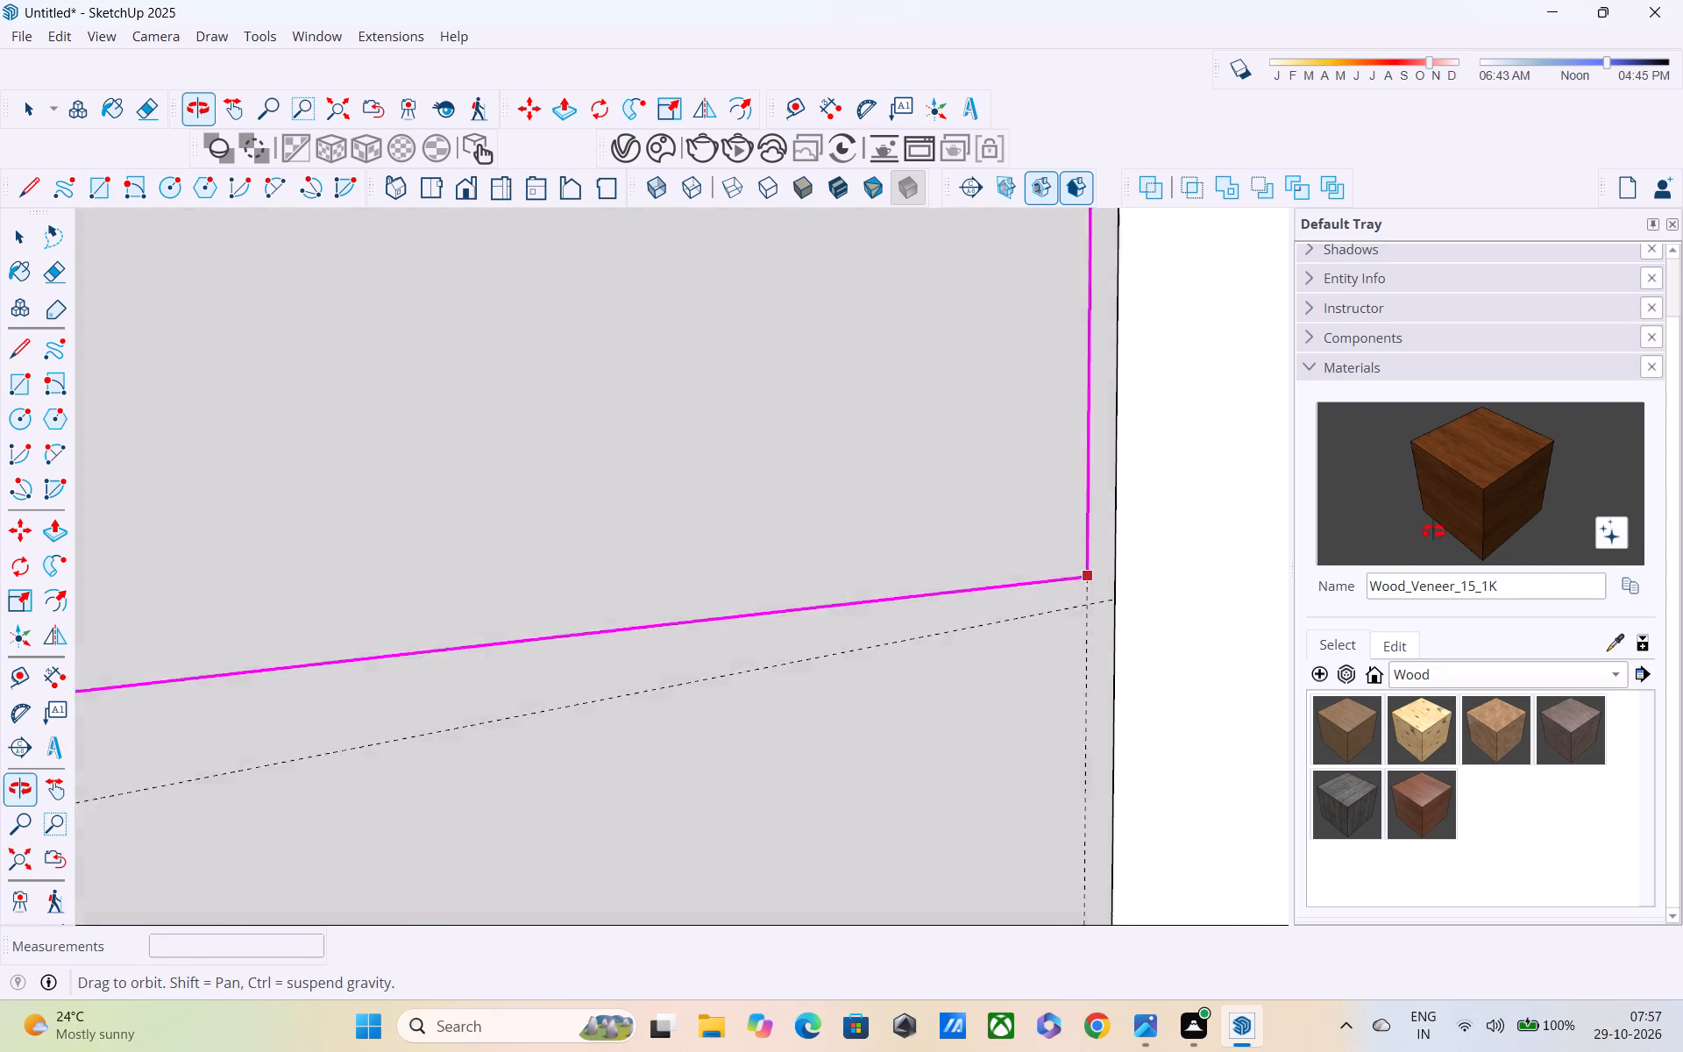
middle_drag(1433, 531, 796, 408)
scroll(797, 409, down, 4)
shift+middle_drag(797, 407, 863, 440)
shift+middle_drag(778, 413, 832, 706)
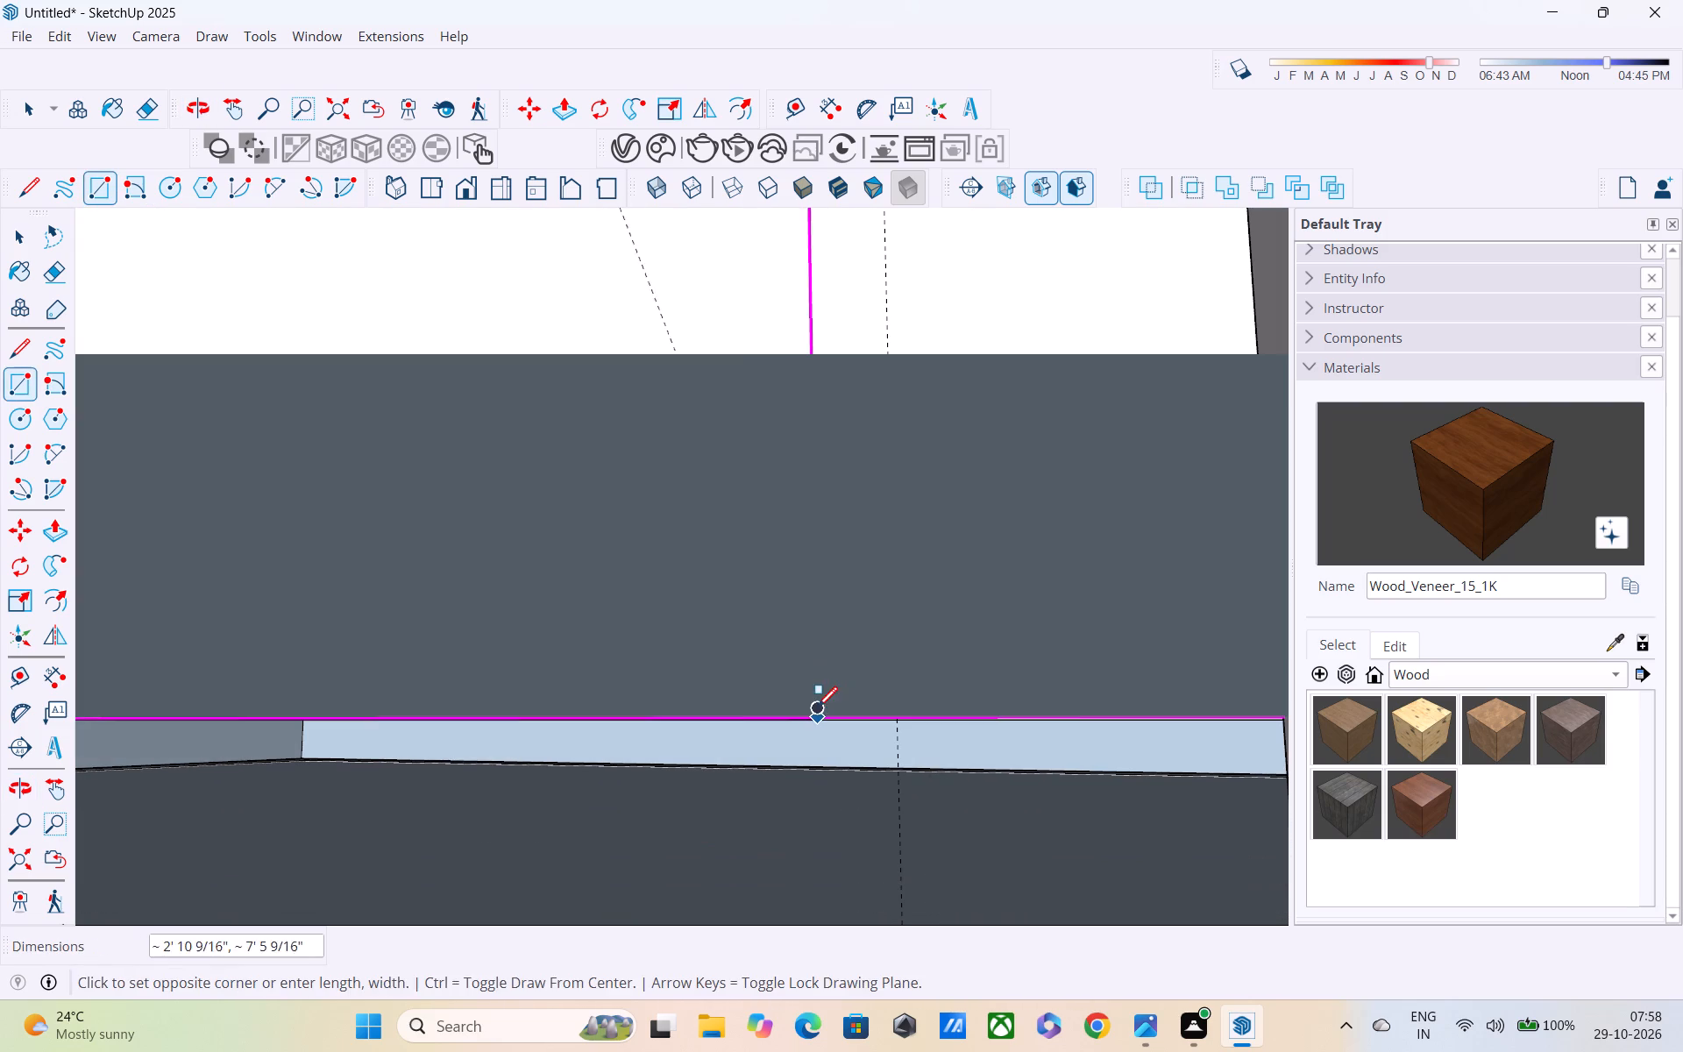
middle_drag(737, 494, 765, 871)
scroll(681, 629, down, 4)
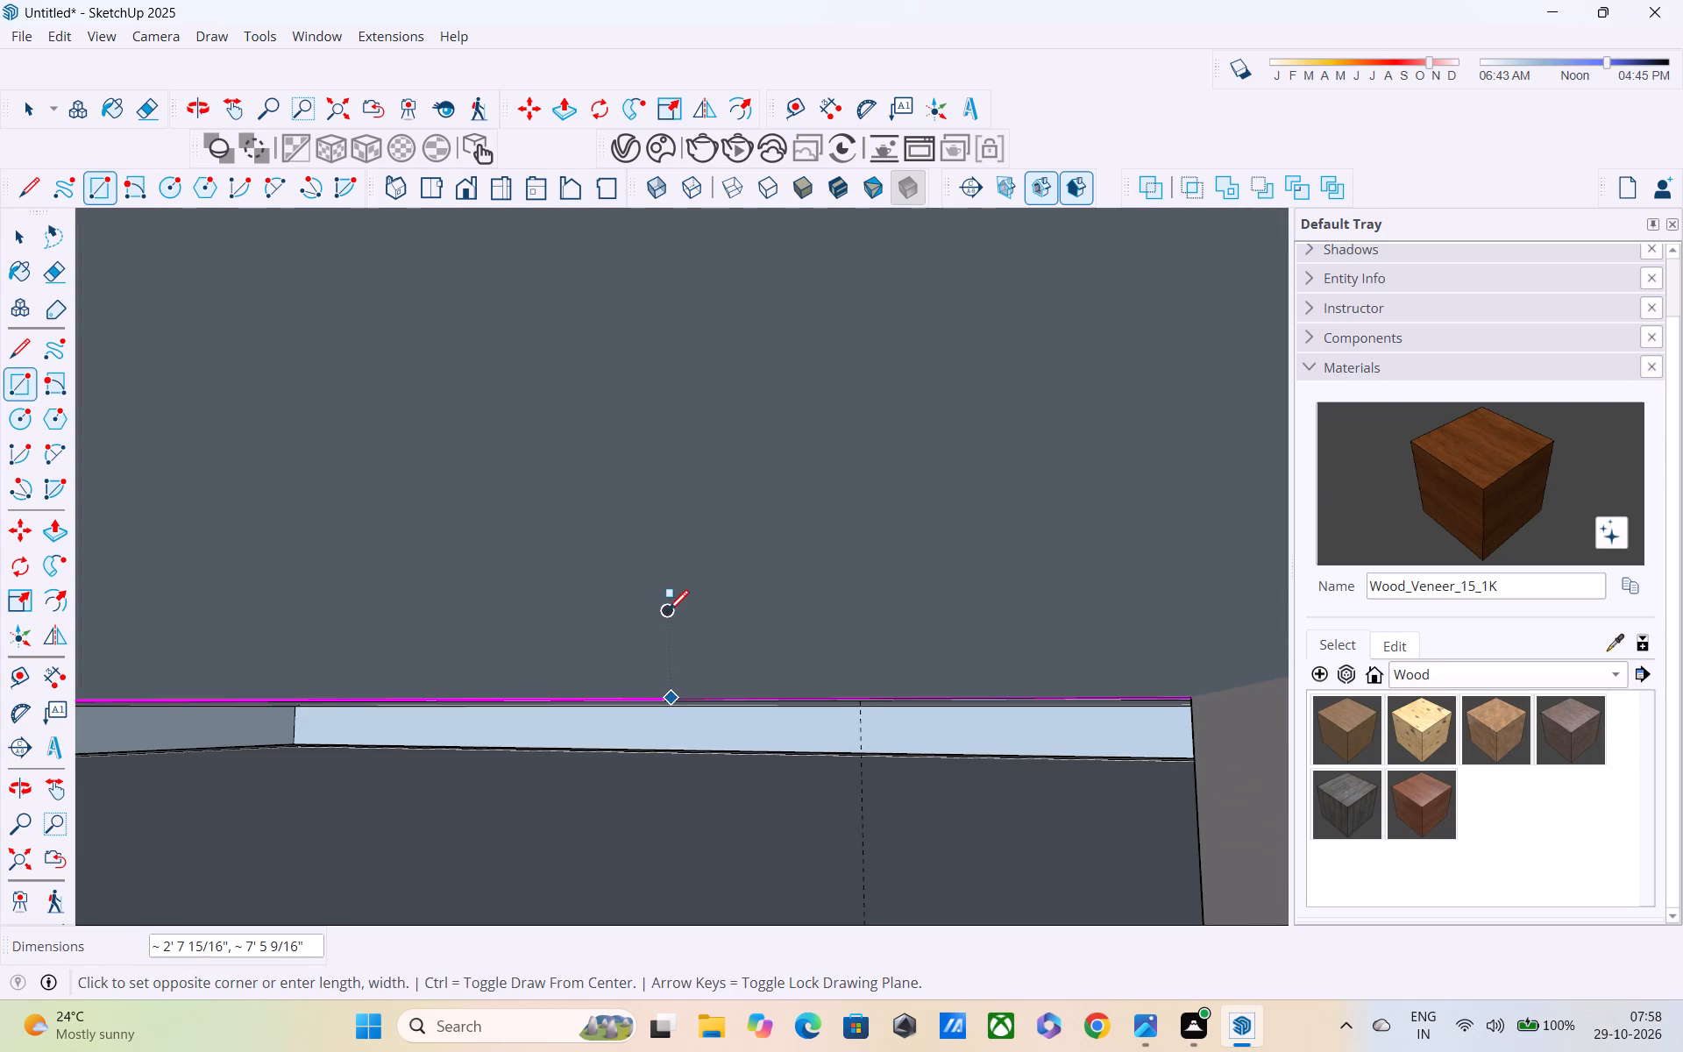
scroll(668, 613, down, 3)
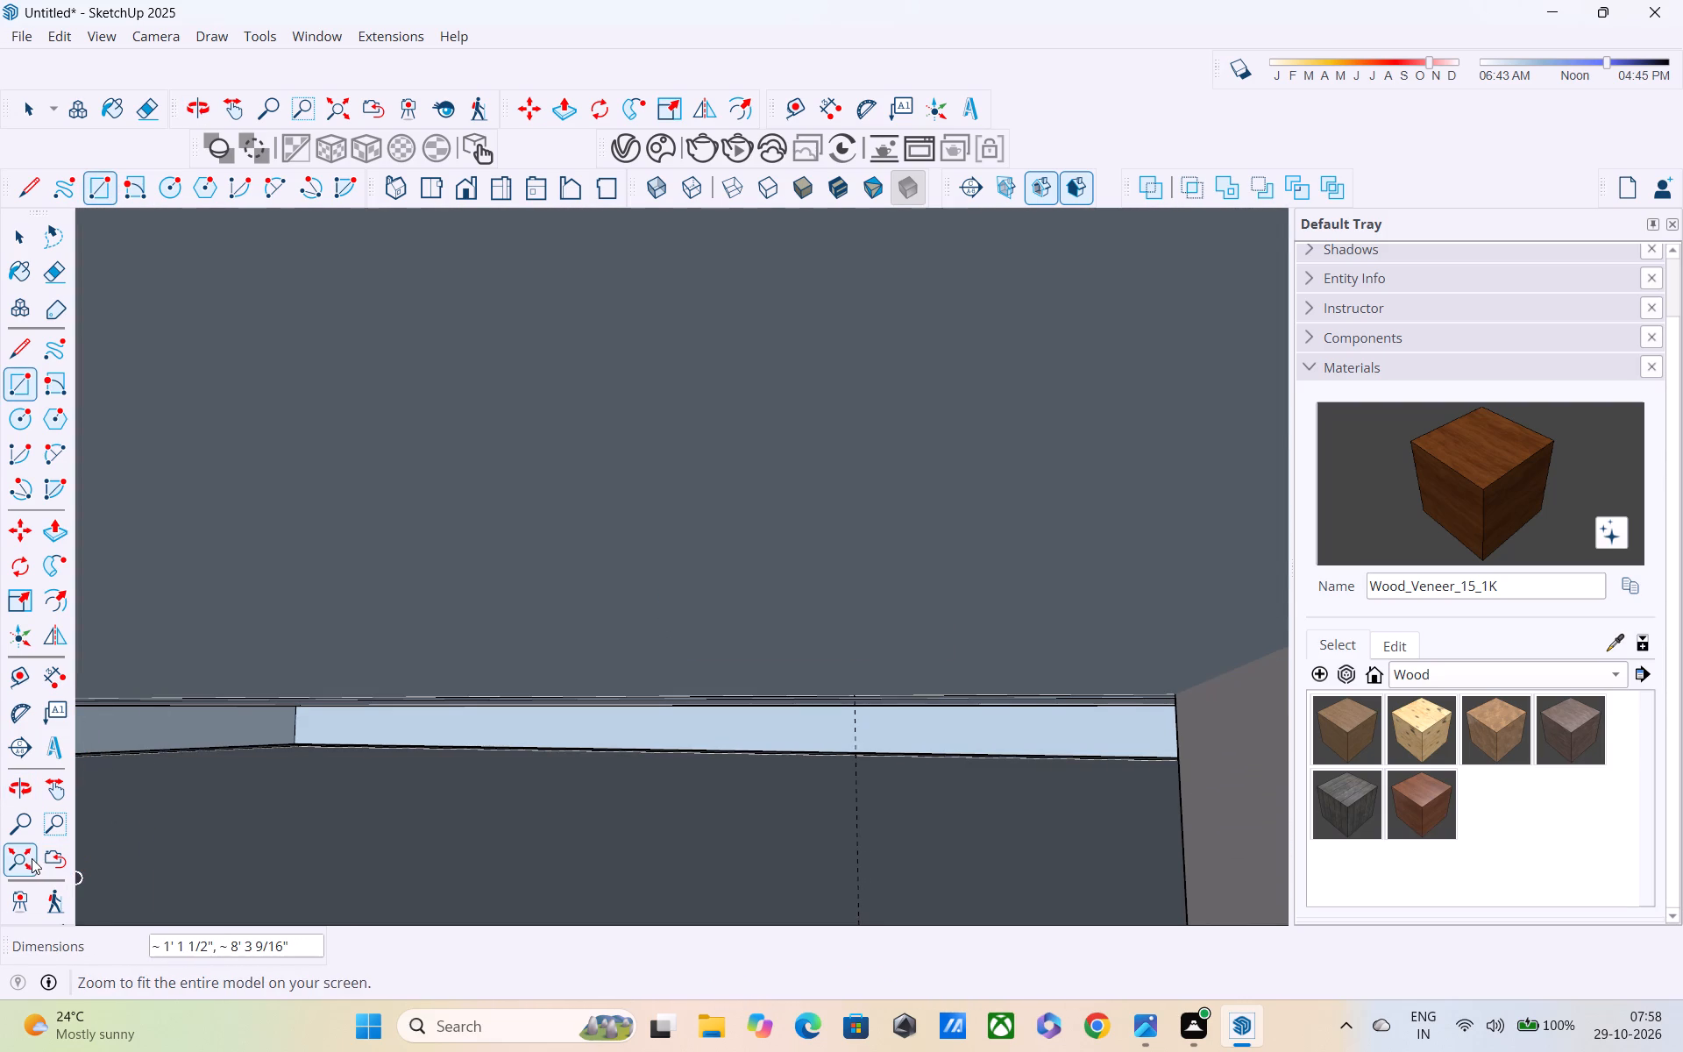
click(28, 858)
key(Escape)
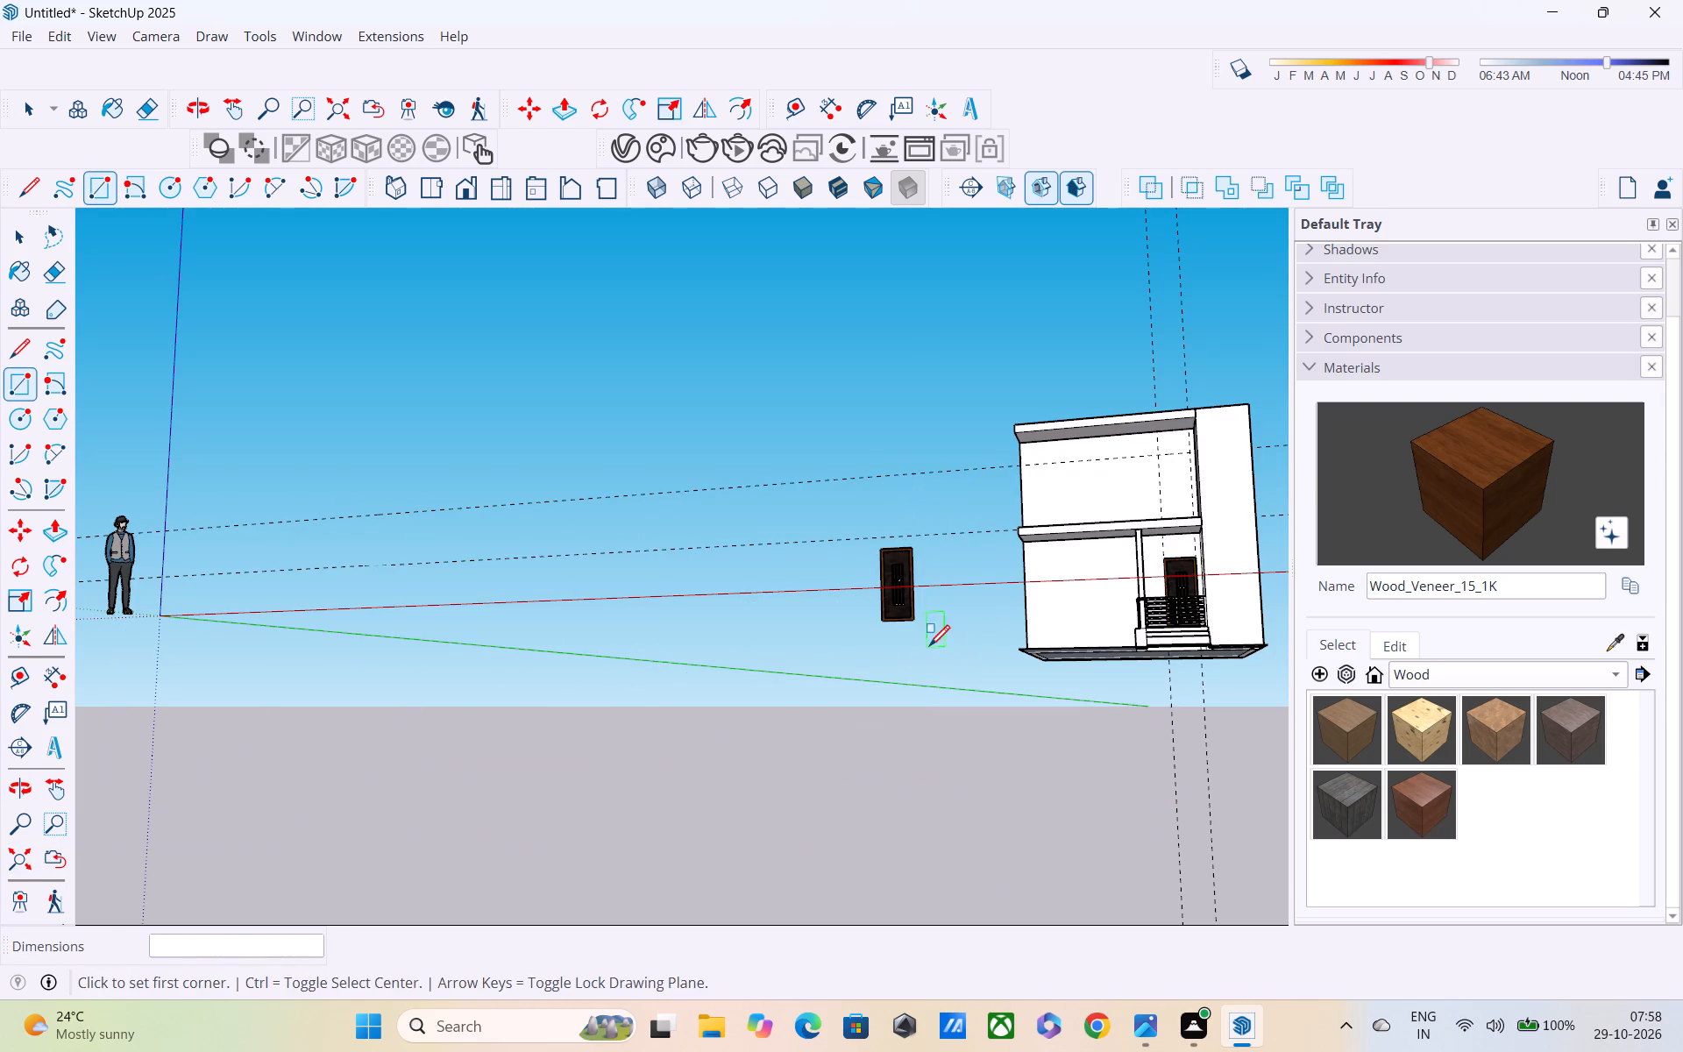
Examine from the side and close up whether the vertical door guides lie on the upper storey's front wall face.
middle_drag(1156, 576, 1573, 782)
scroll(567, 294, up, 4)
scroll(933, 400, up, 4)
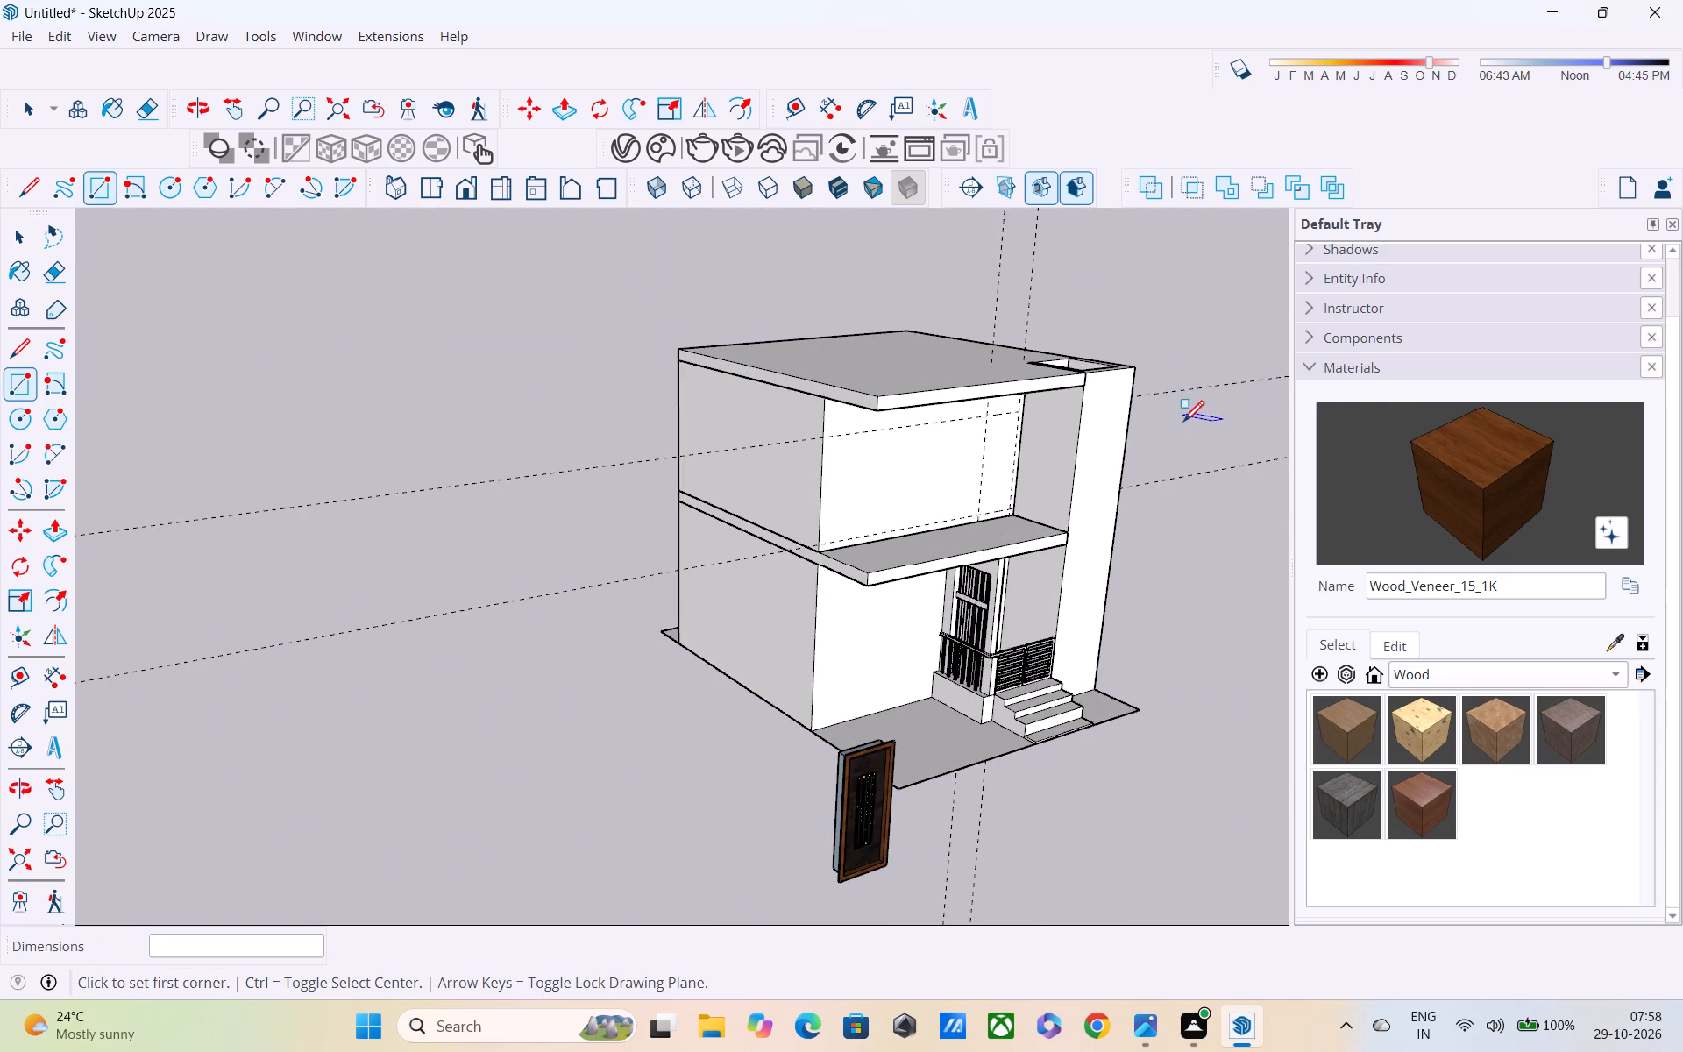
scroll(1178, 424, up, 6)
scroll(710, 458, up, 10)
middle_drag(926, 519, 851, 384)
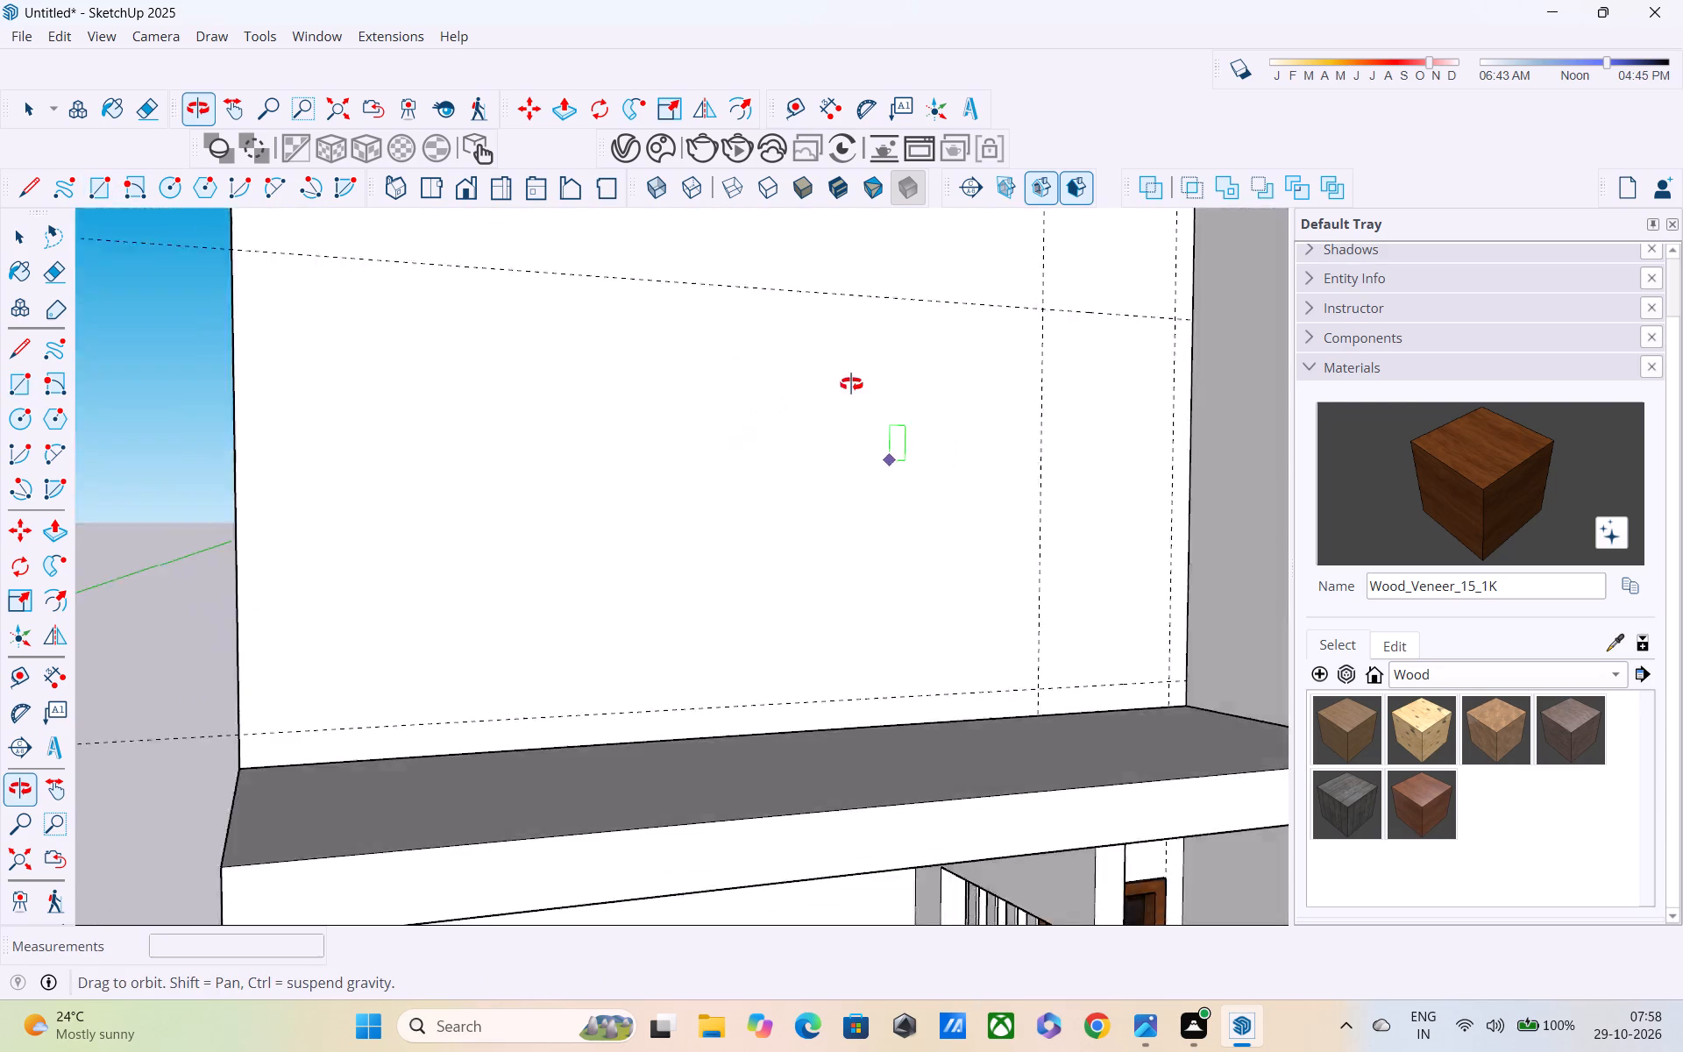
middle_drag(851, 384, 1266, 341)
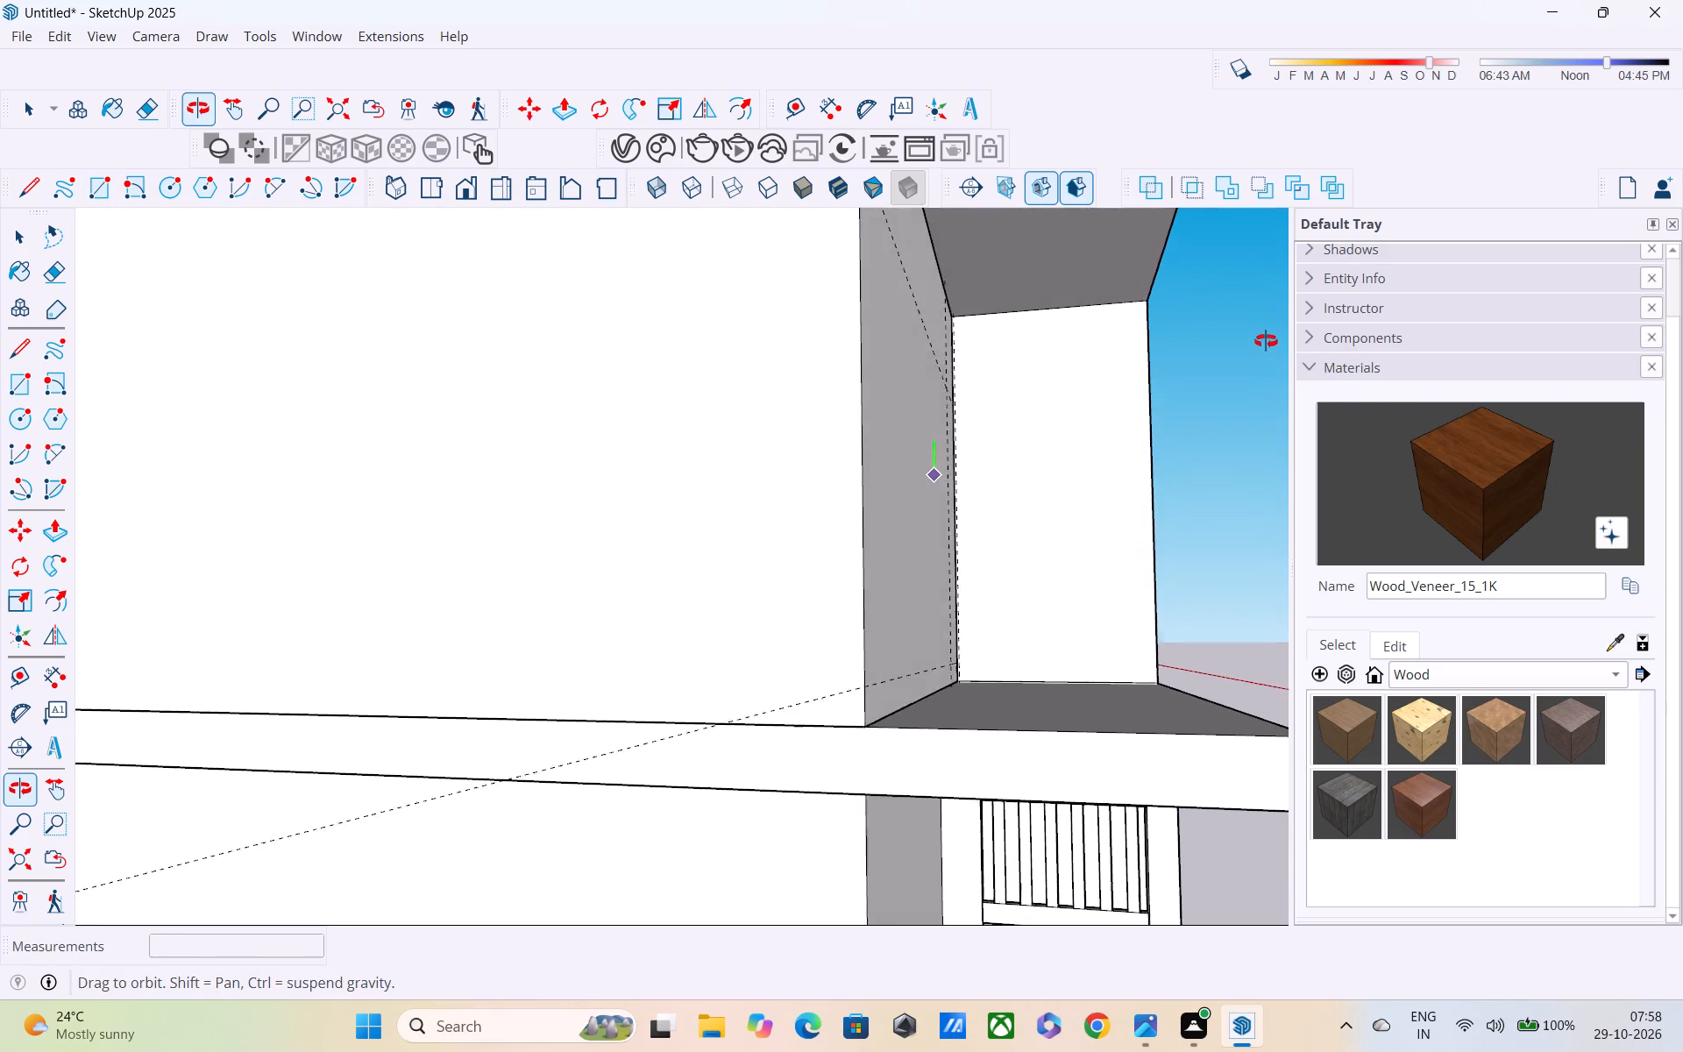
middle_drag(1266, 341, 1191, 324)
scroll(1191, 325, up, 6)
scroll(873, 580, up, 5)
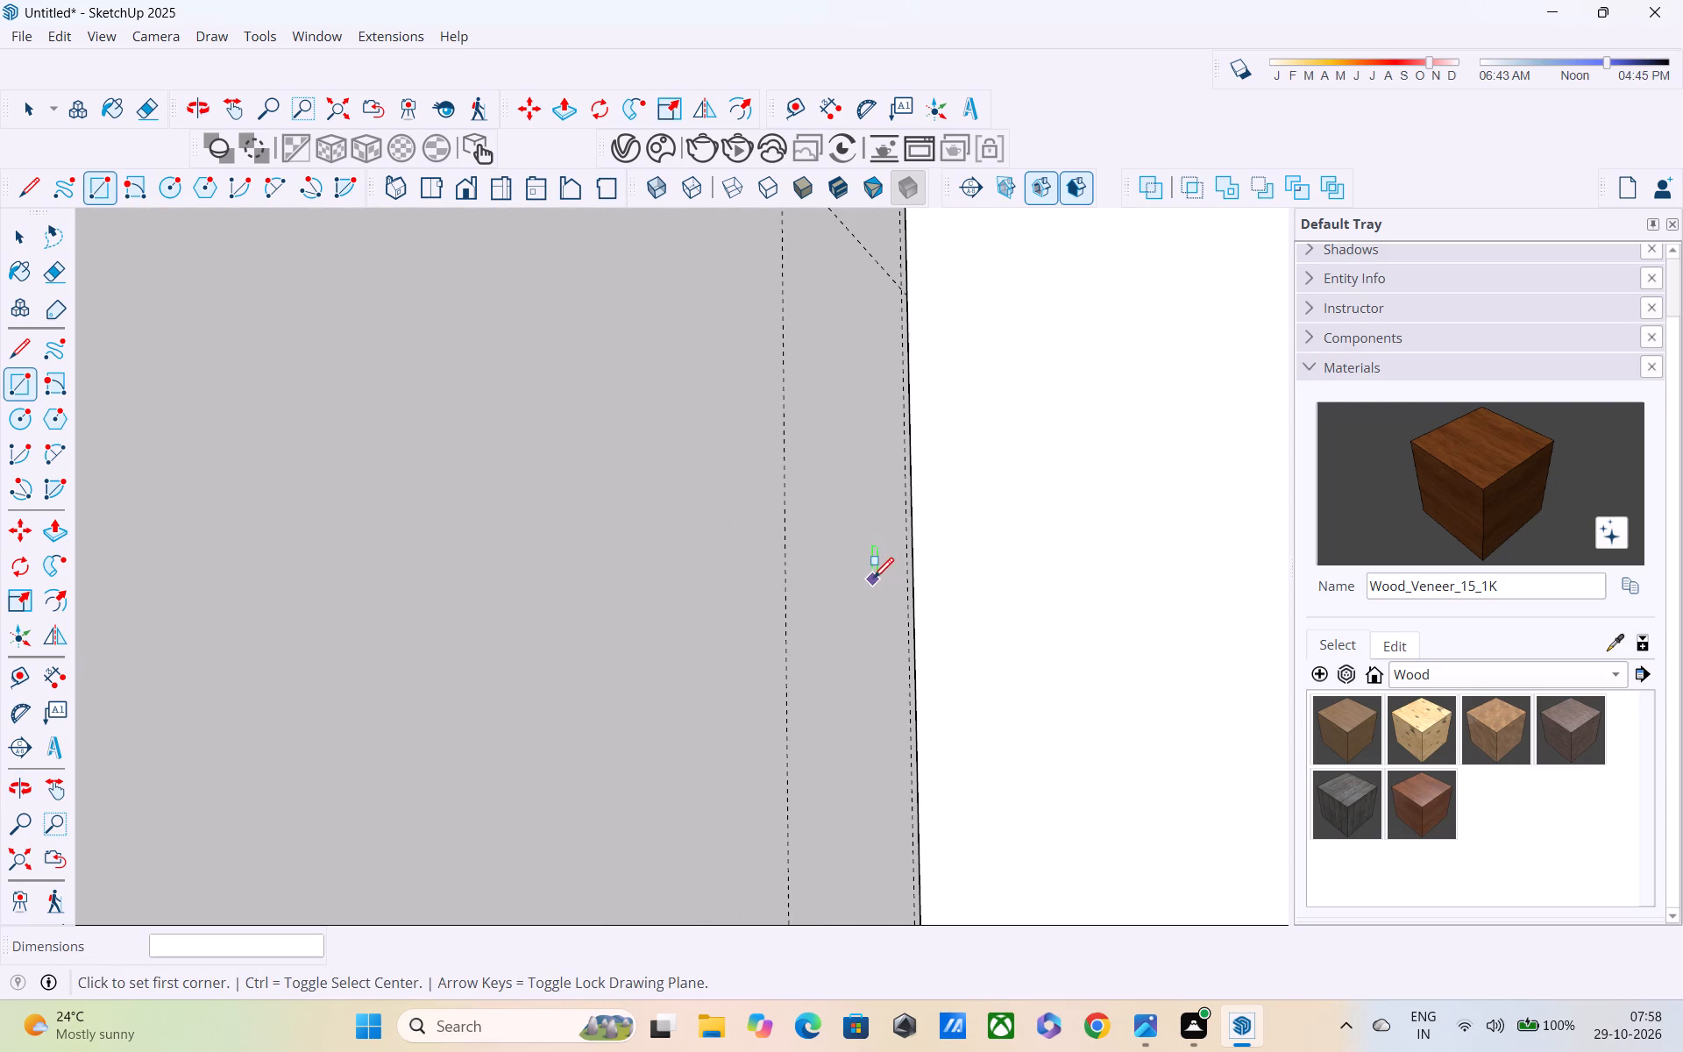
scroll(884, 553, up, 8)
scroll(886, 551, down, 1)
middle_drag(886, 551, 1003, 620)
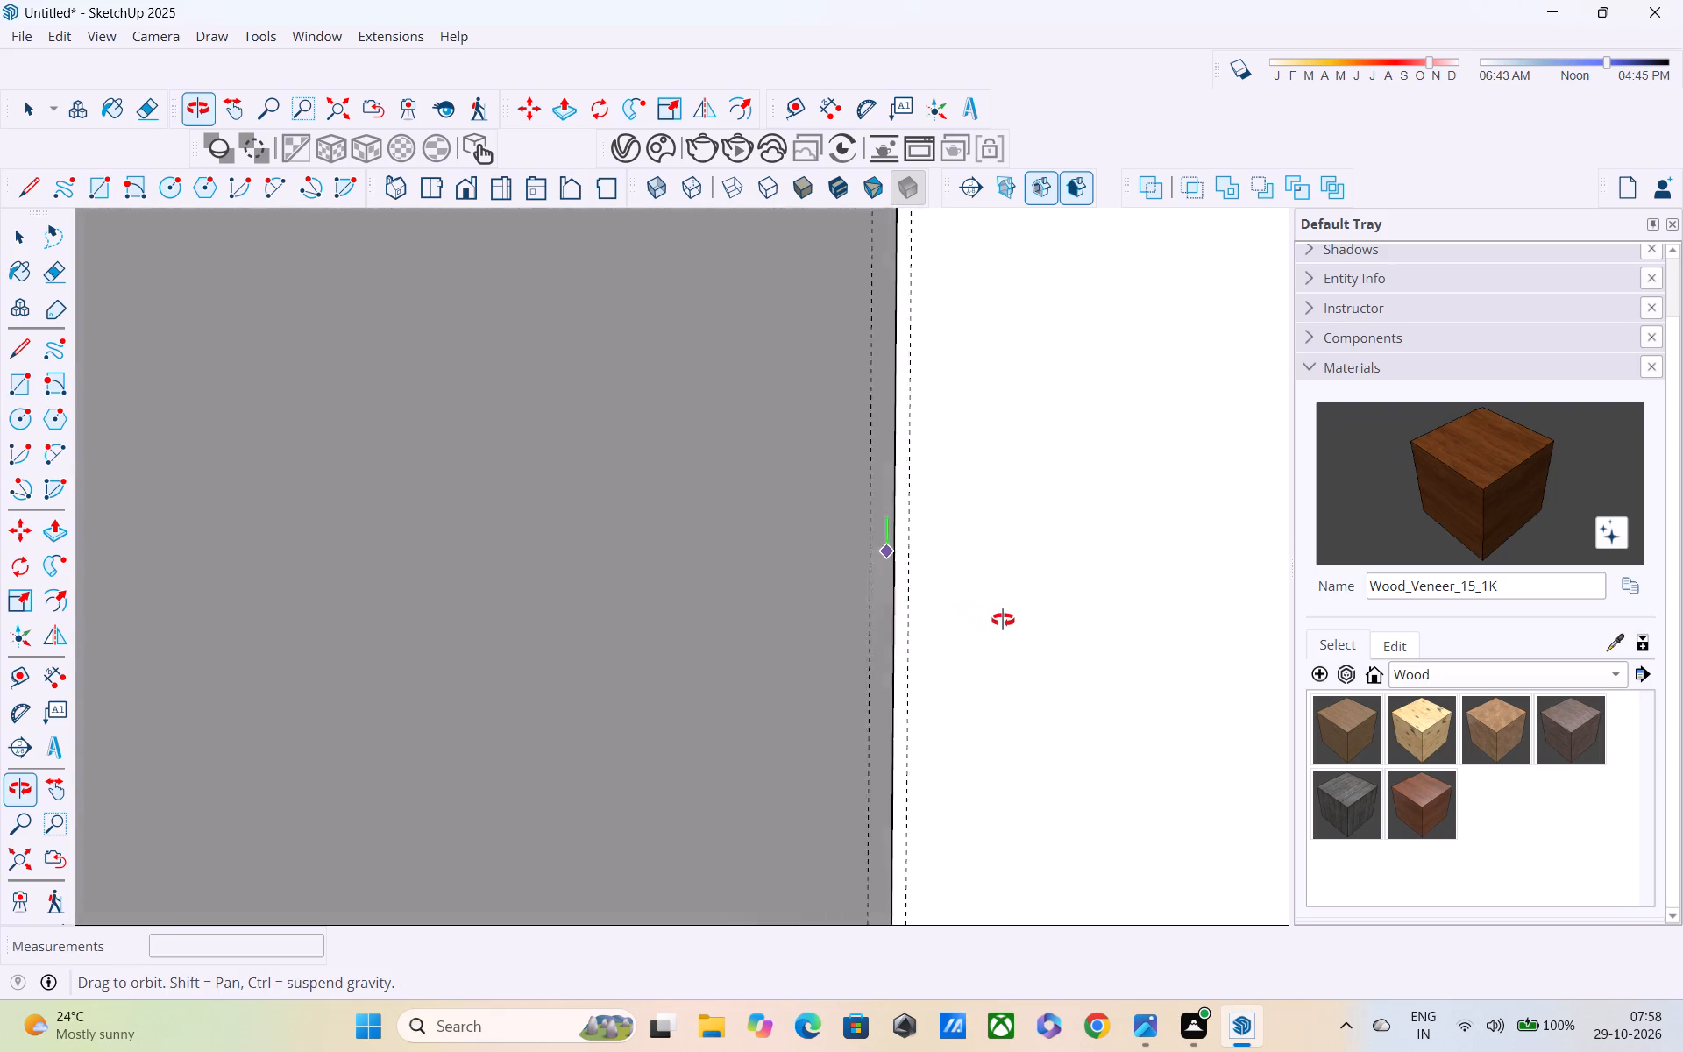
middle_drag(1003, 620, 1004, 616)
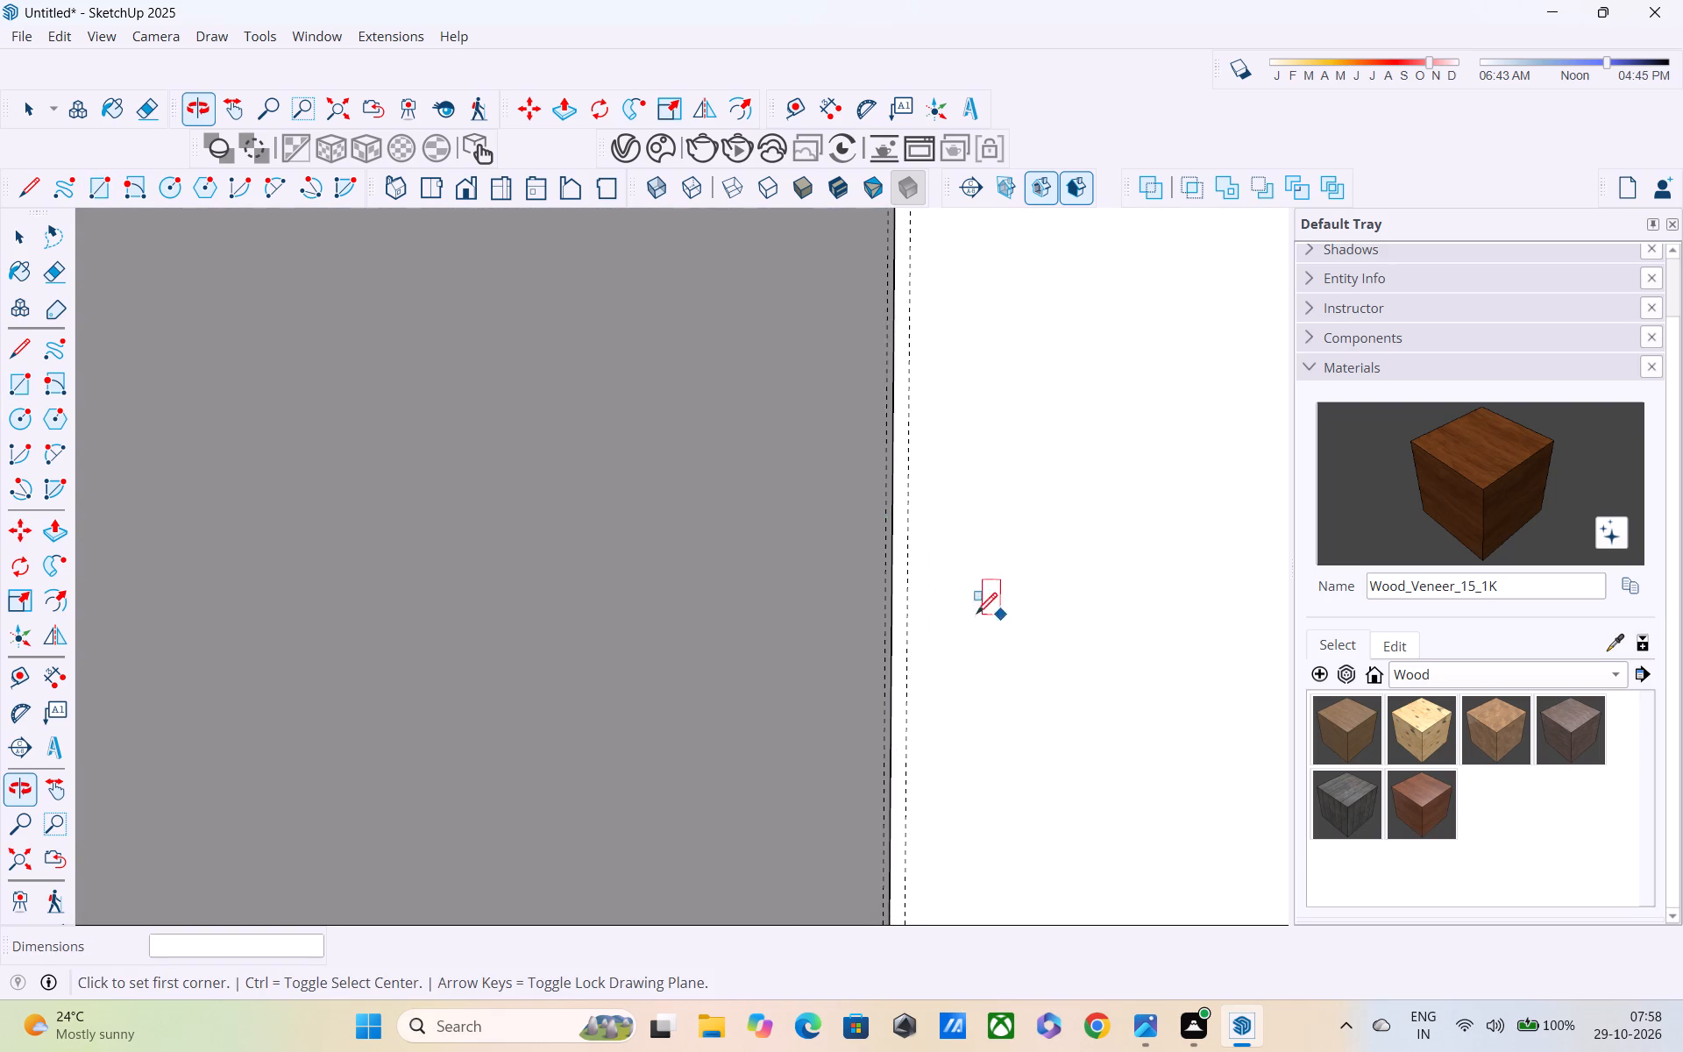
scroll(819, 597, up, 2)
middle_drag(884, 653, 890, 667)
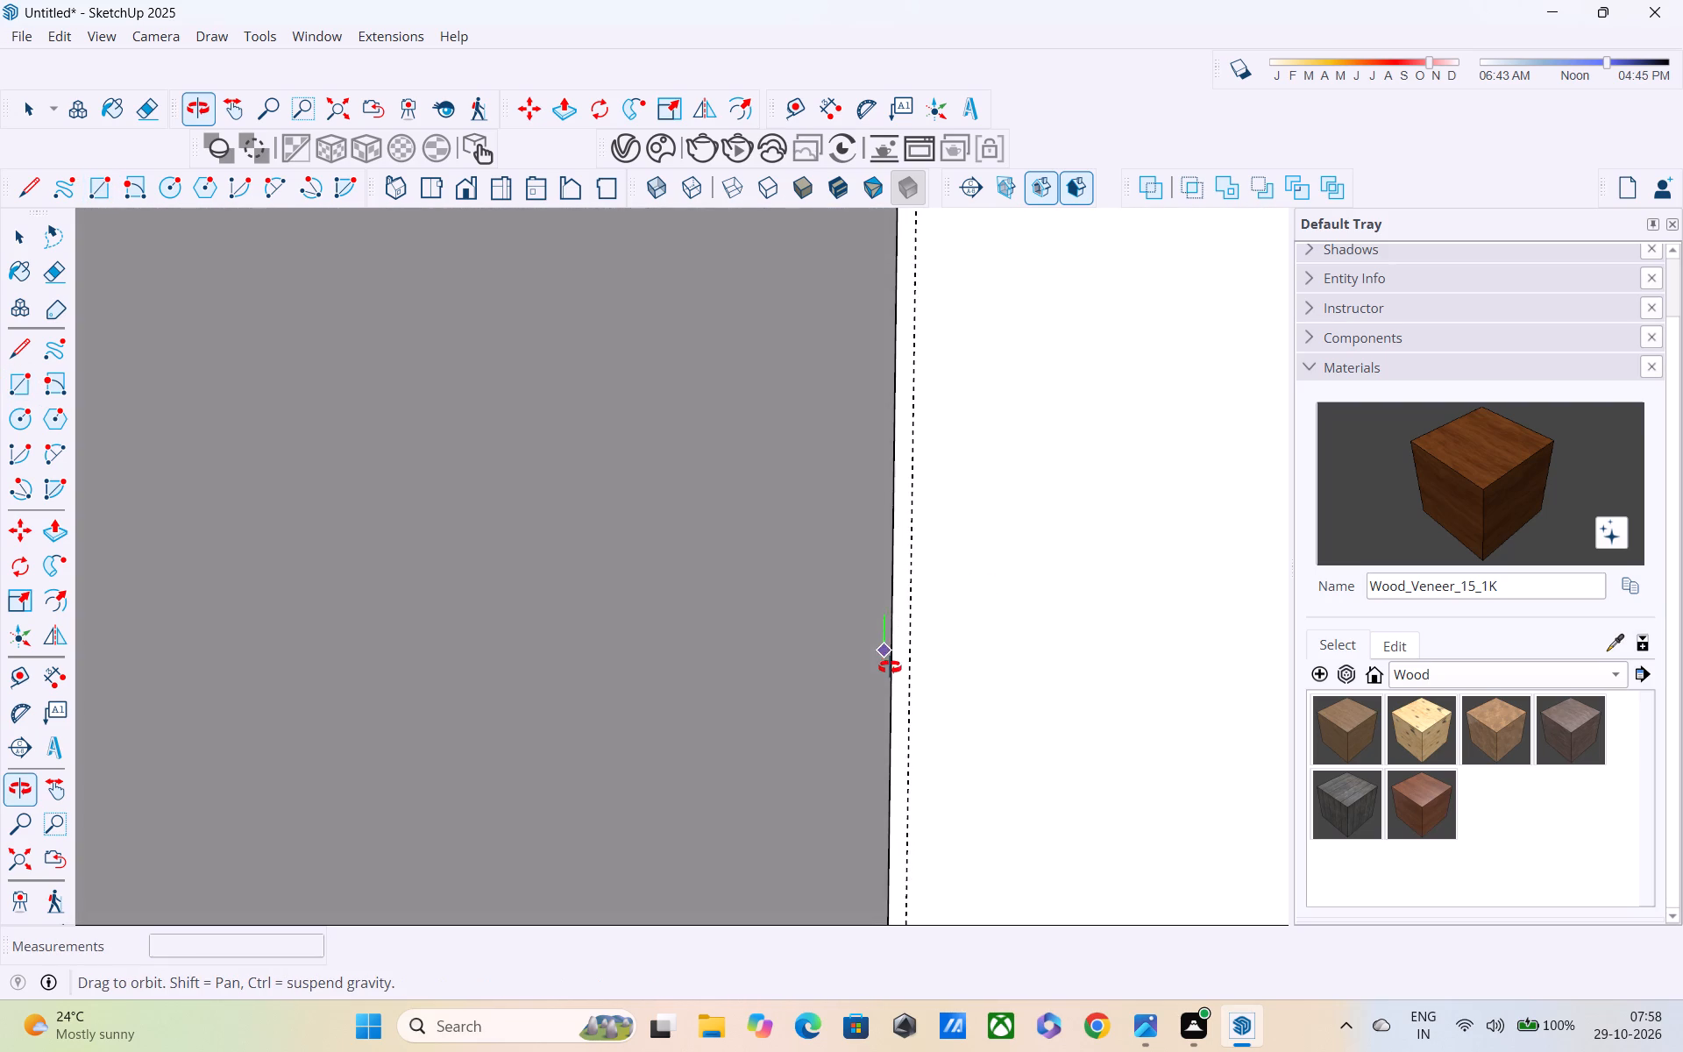
middle_drag(890, 667, 884, 677)
Delete the two vertical door guides crossing the upper storey's front wall.
key(v)
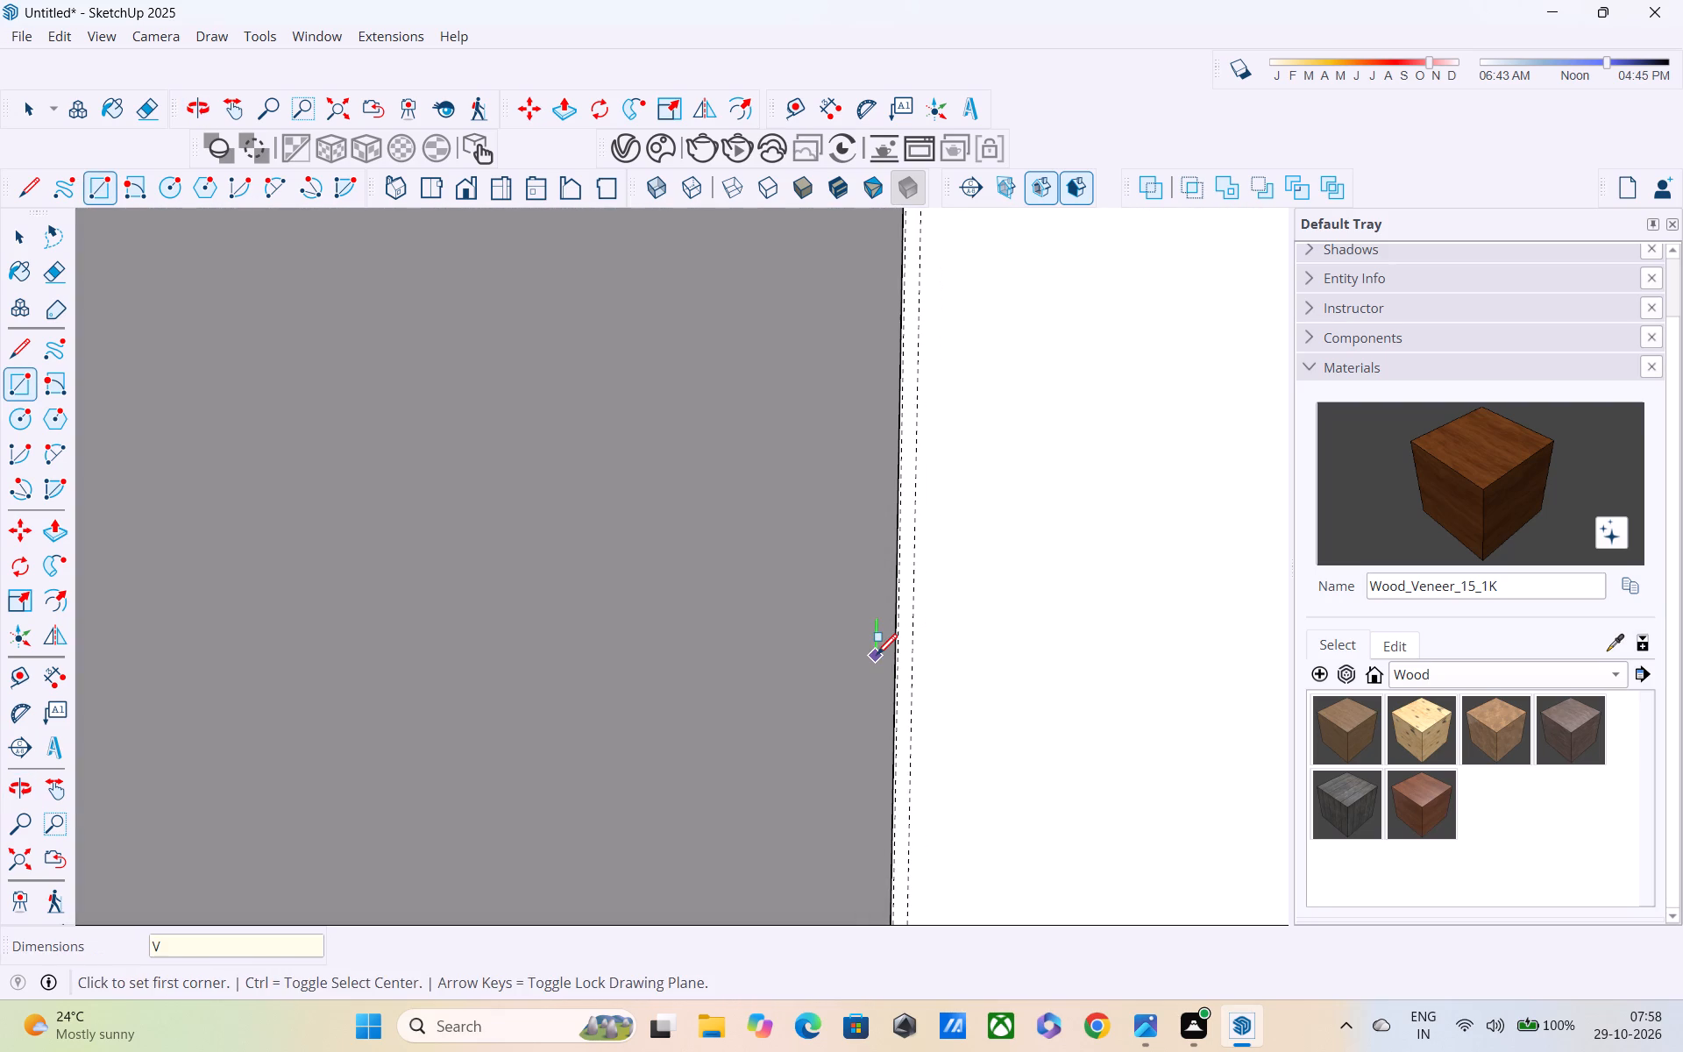
key(space)
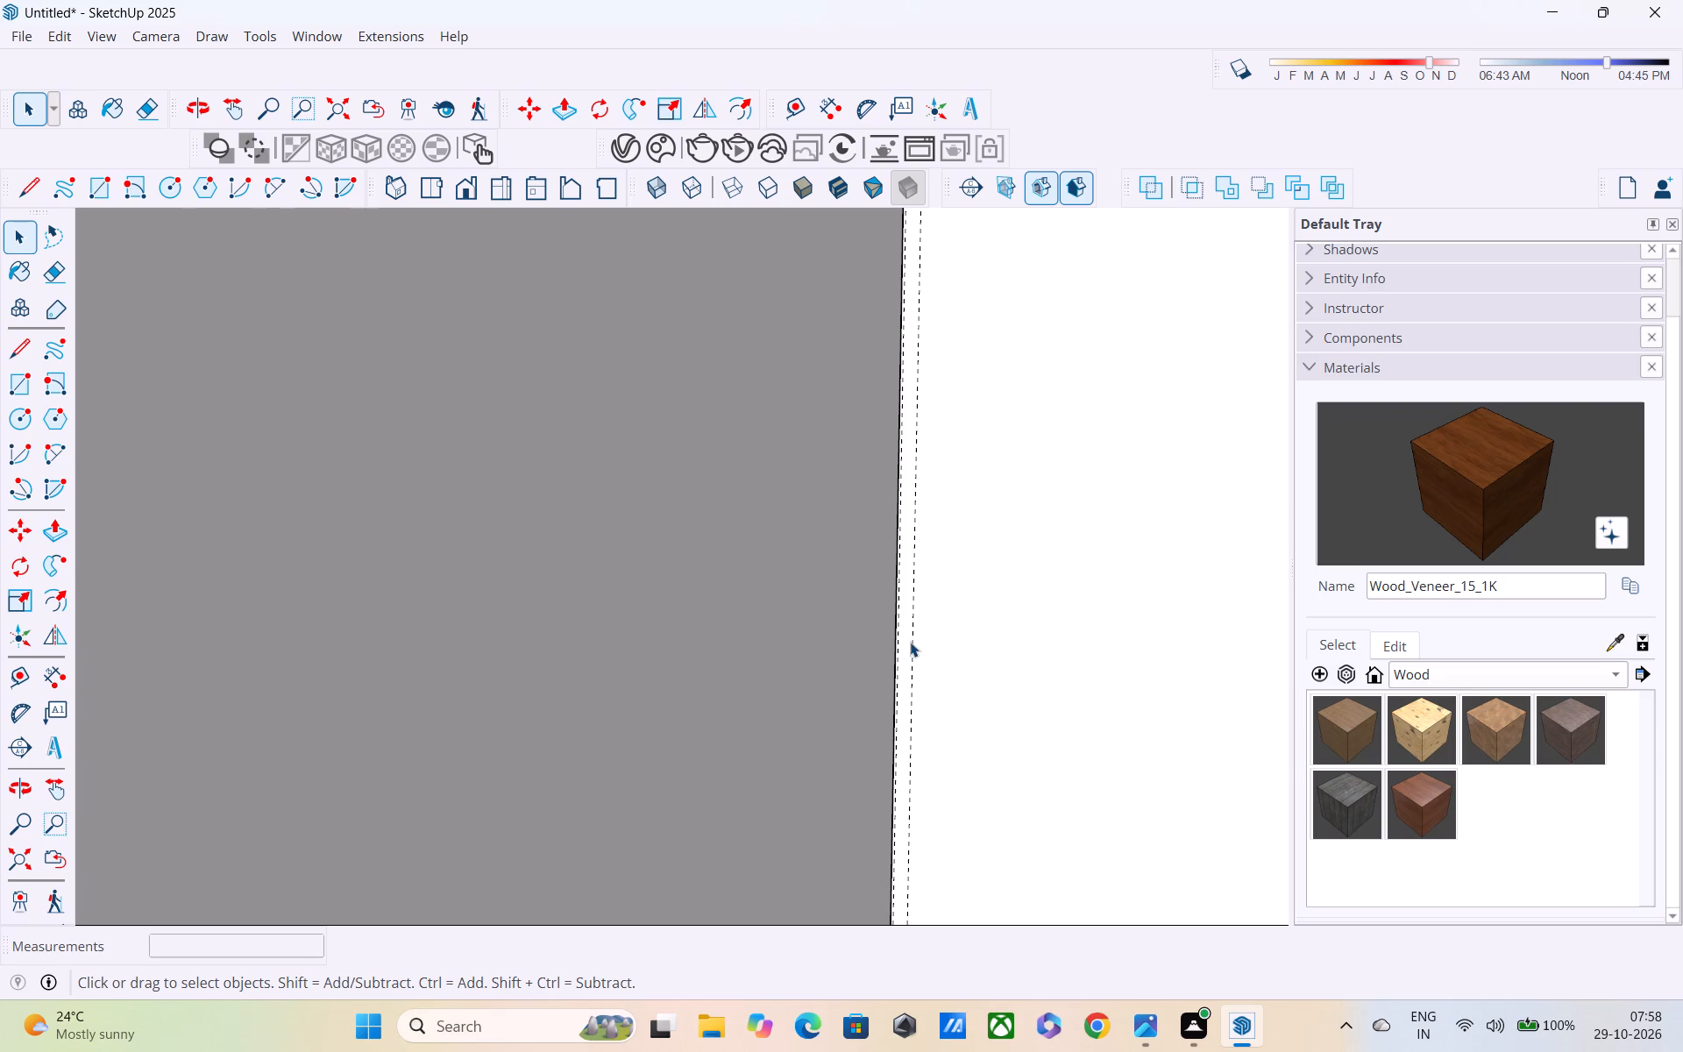
click(913, 629)
middle_drag(898, 638, 507, 711)
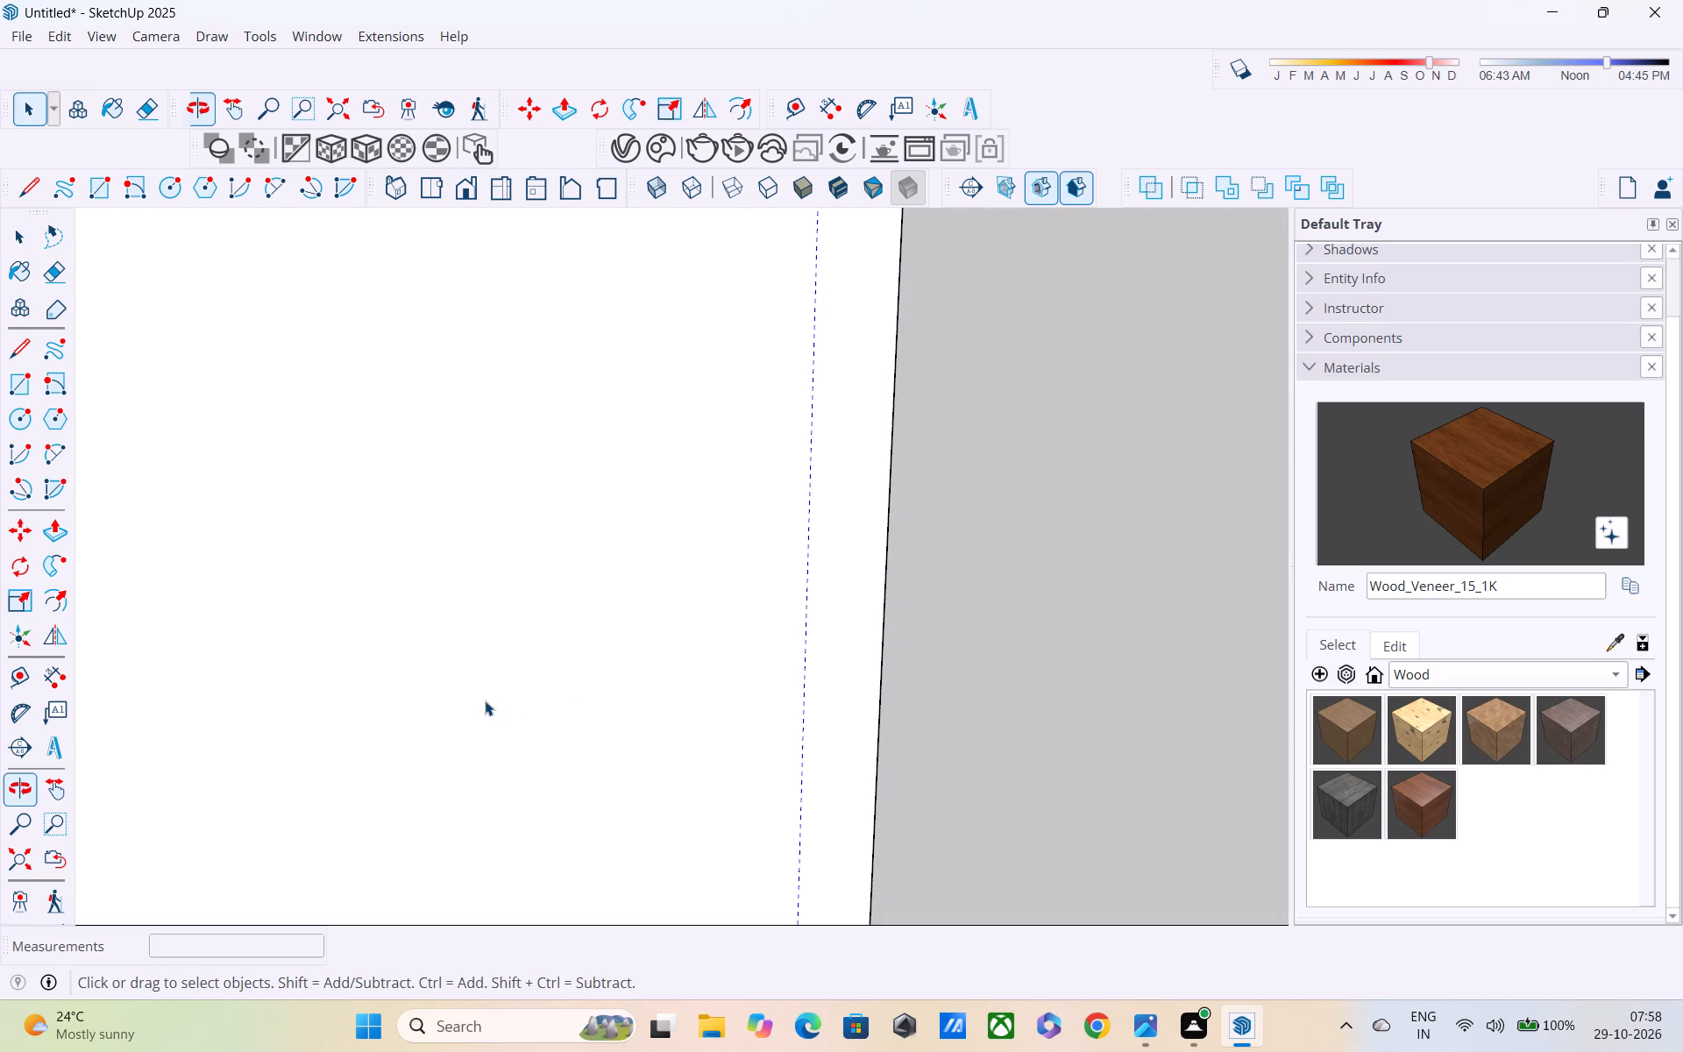
key(Delete)
scroll(439, 669, down, 7)
scroll(439, 654, up, 1)
scroll(438, 652, down, 5)
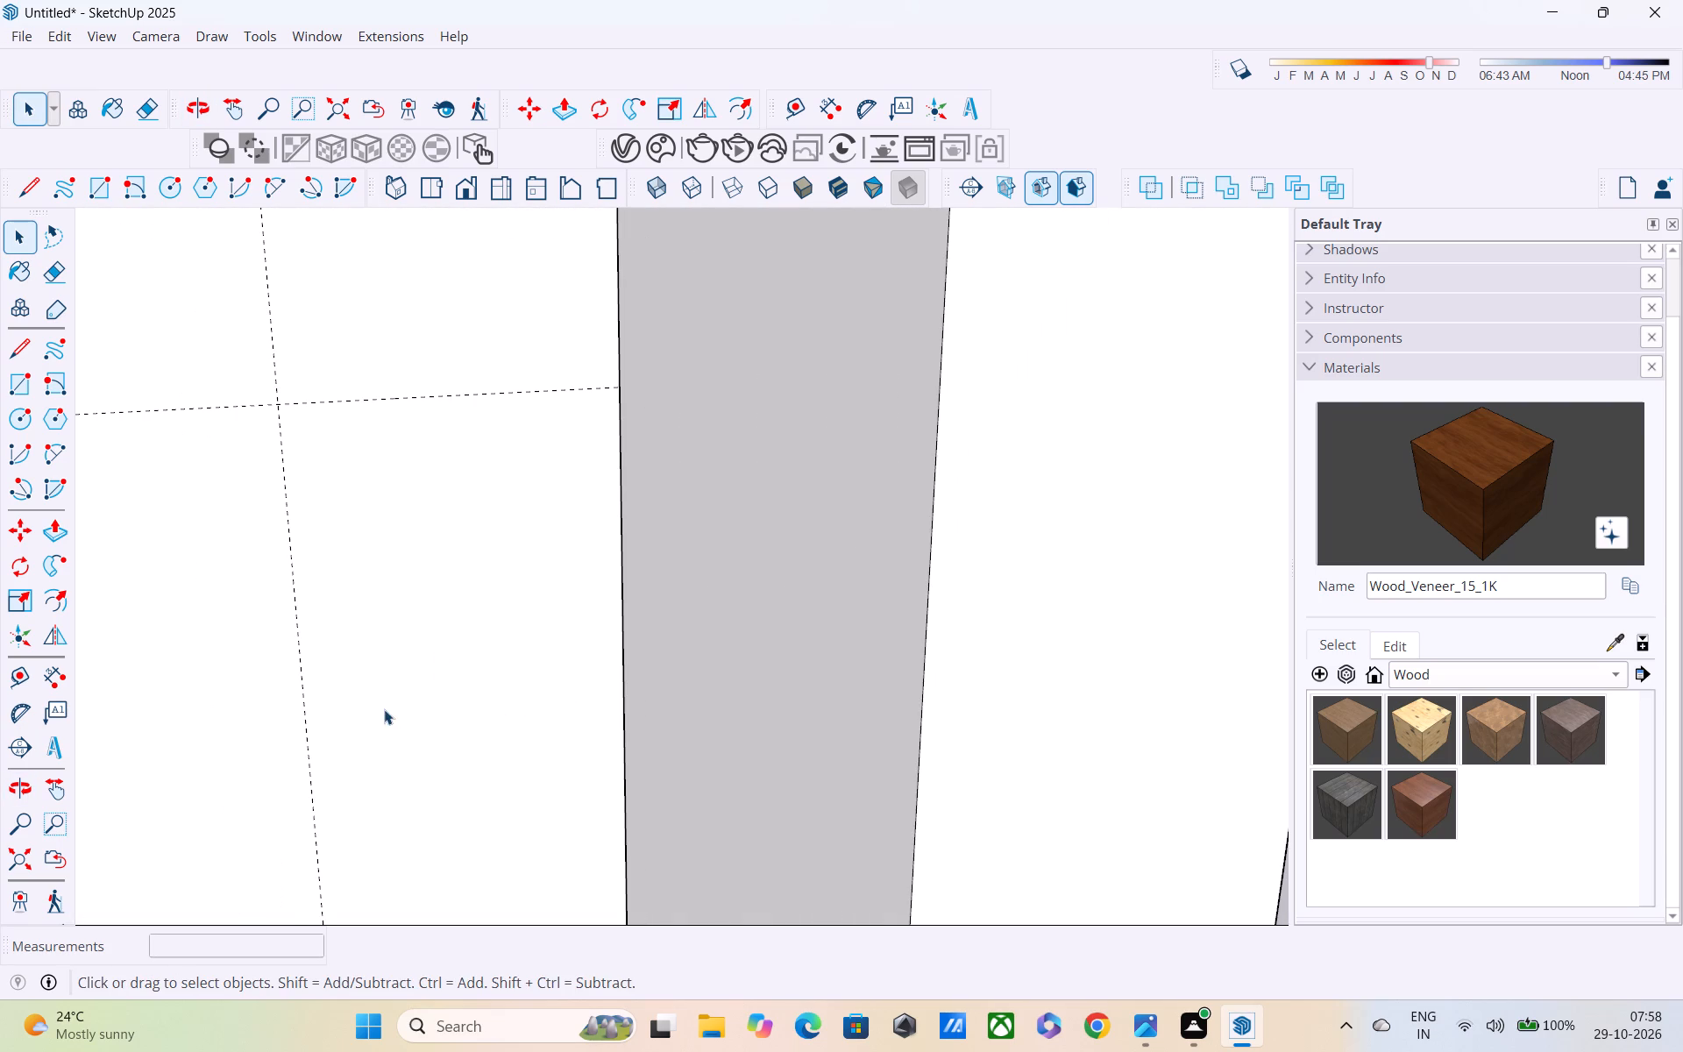
click(309, 731)
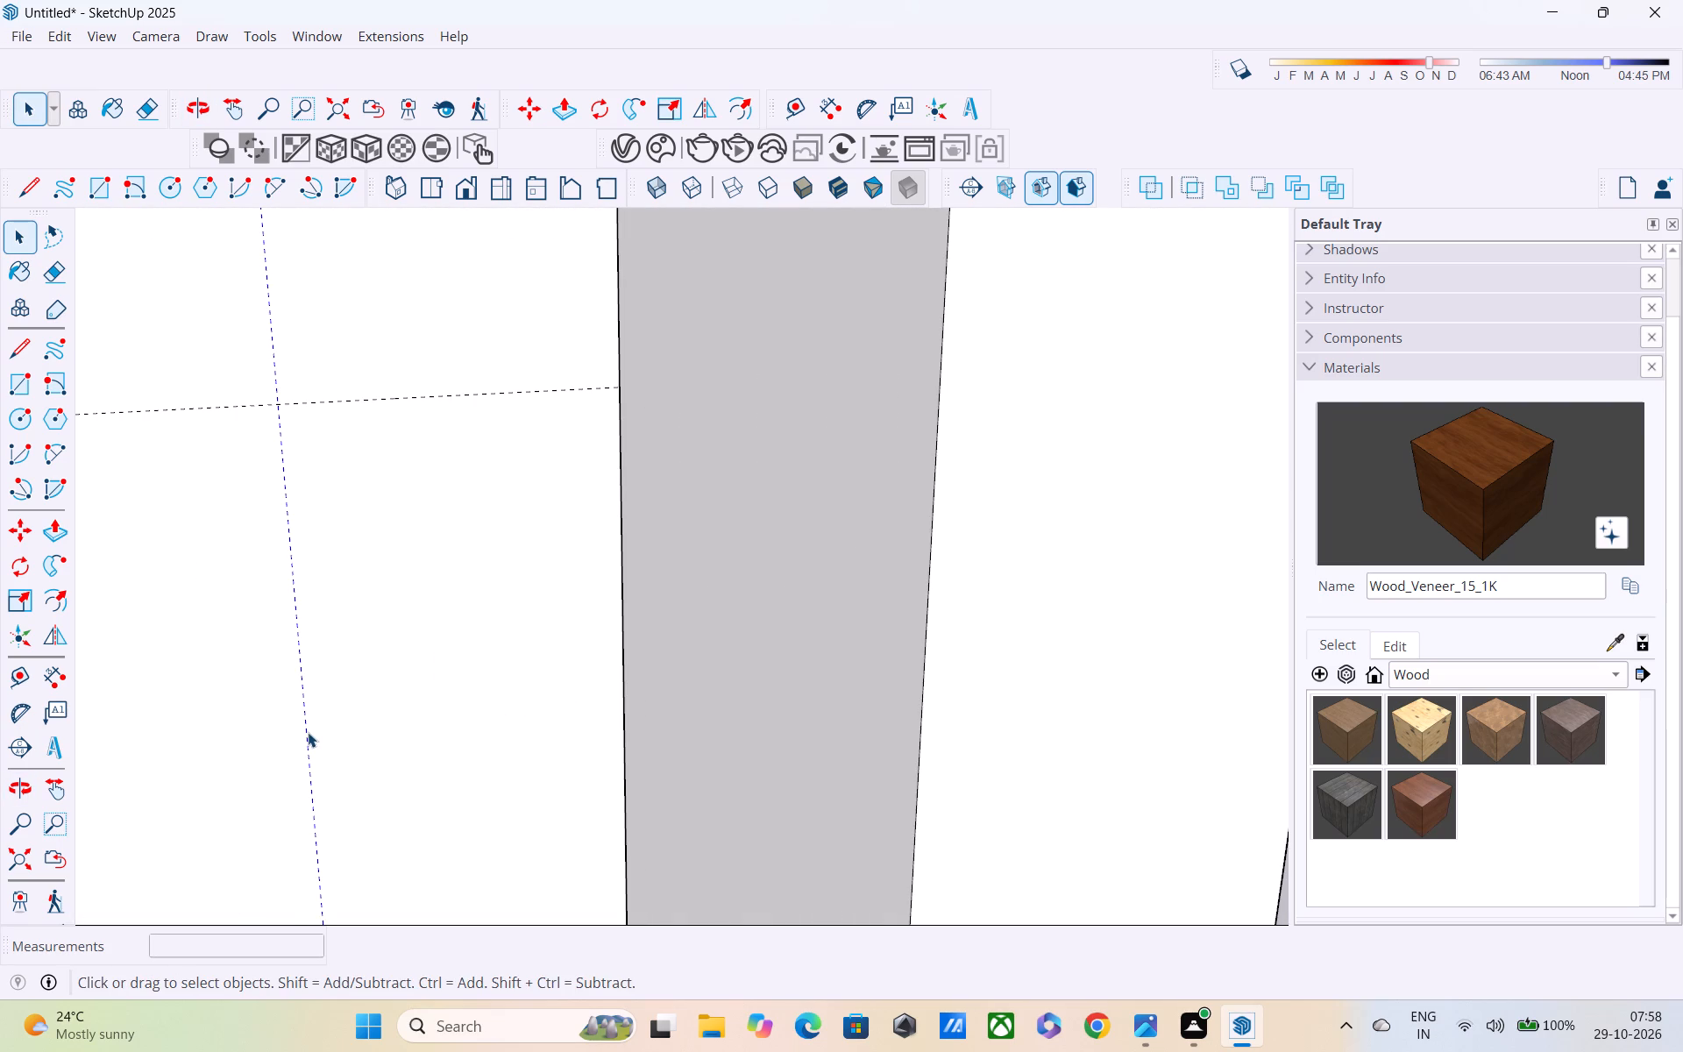
key(Delete)
Place a vertical guide on the upper storey's front wall 1' from the side wall's edge, and another 3' beyond it.
key(t)
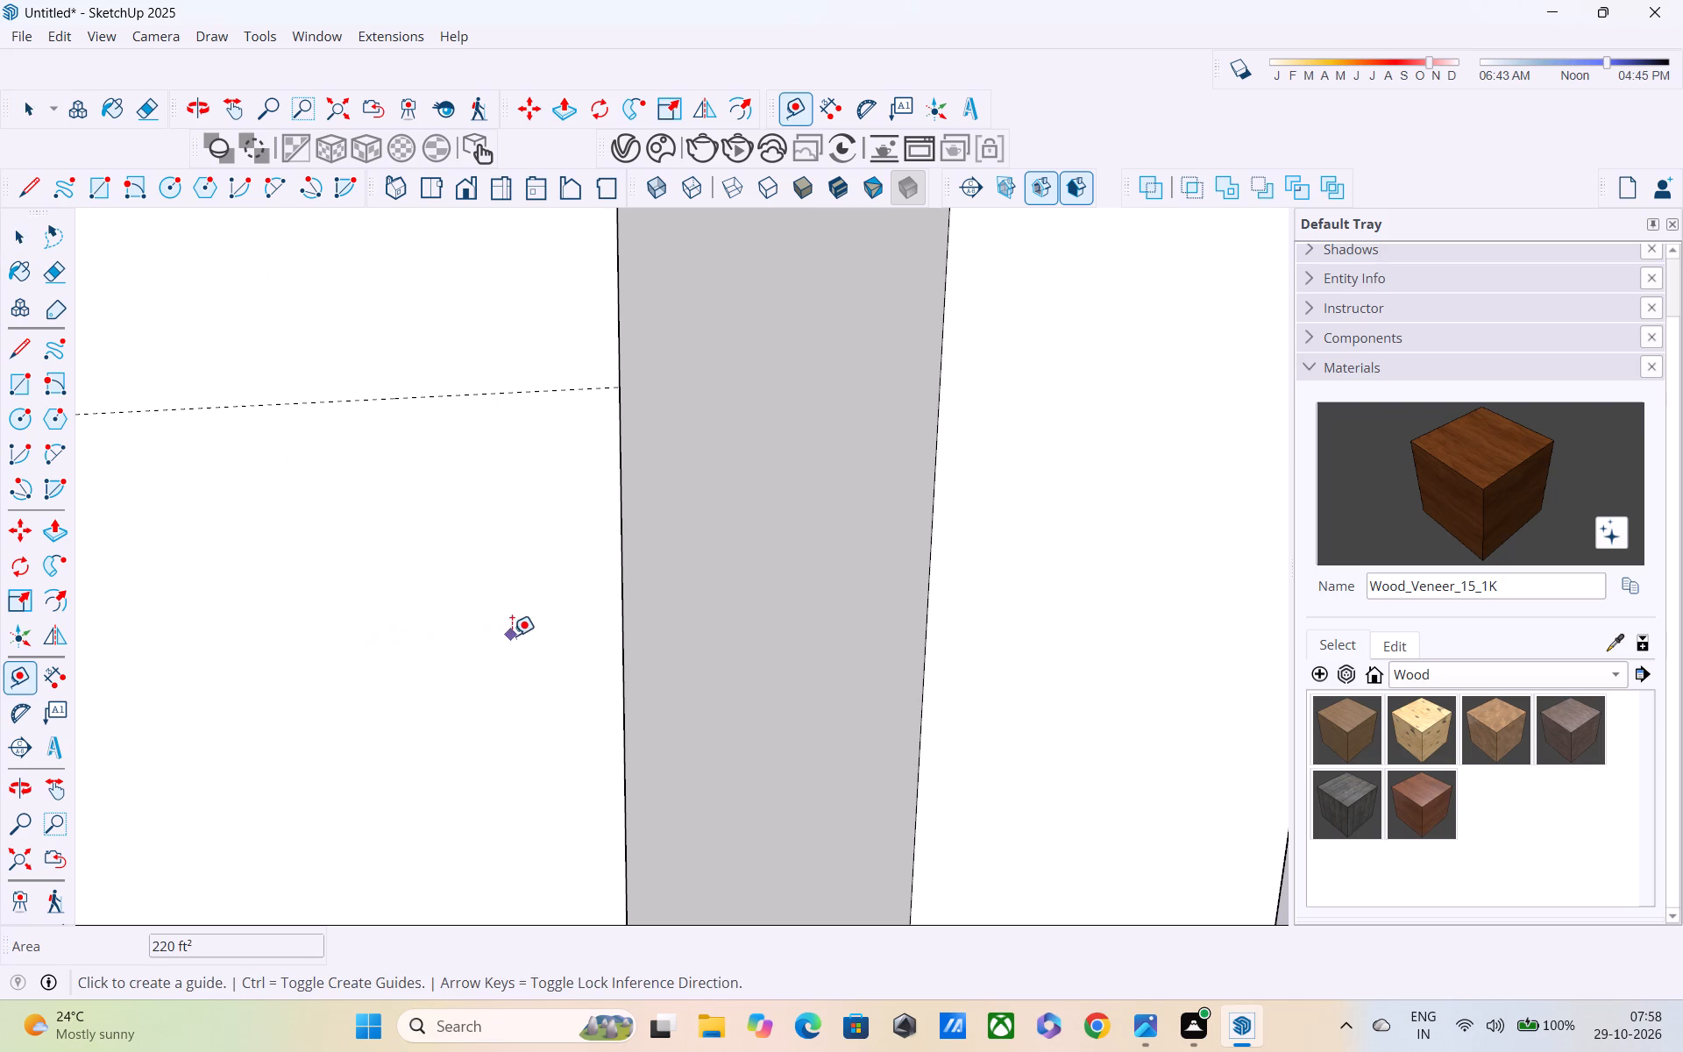
click(621, 485)
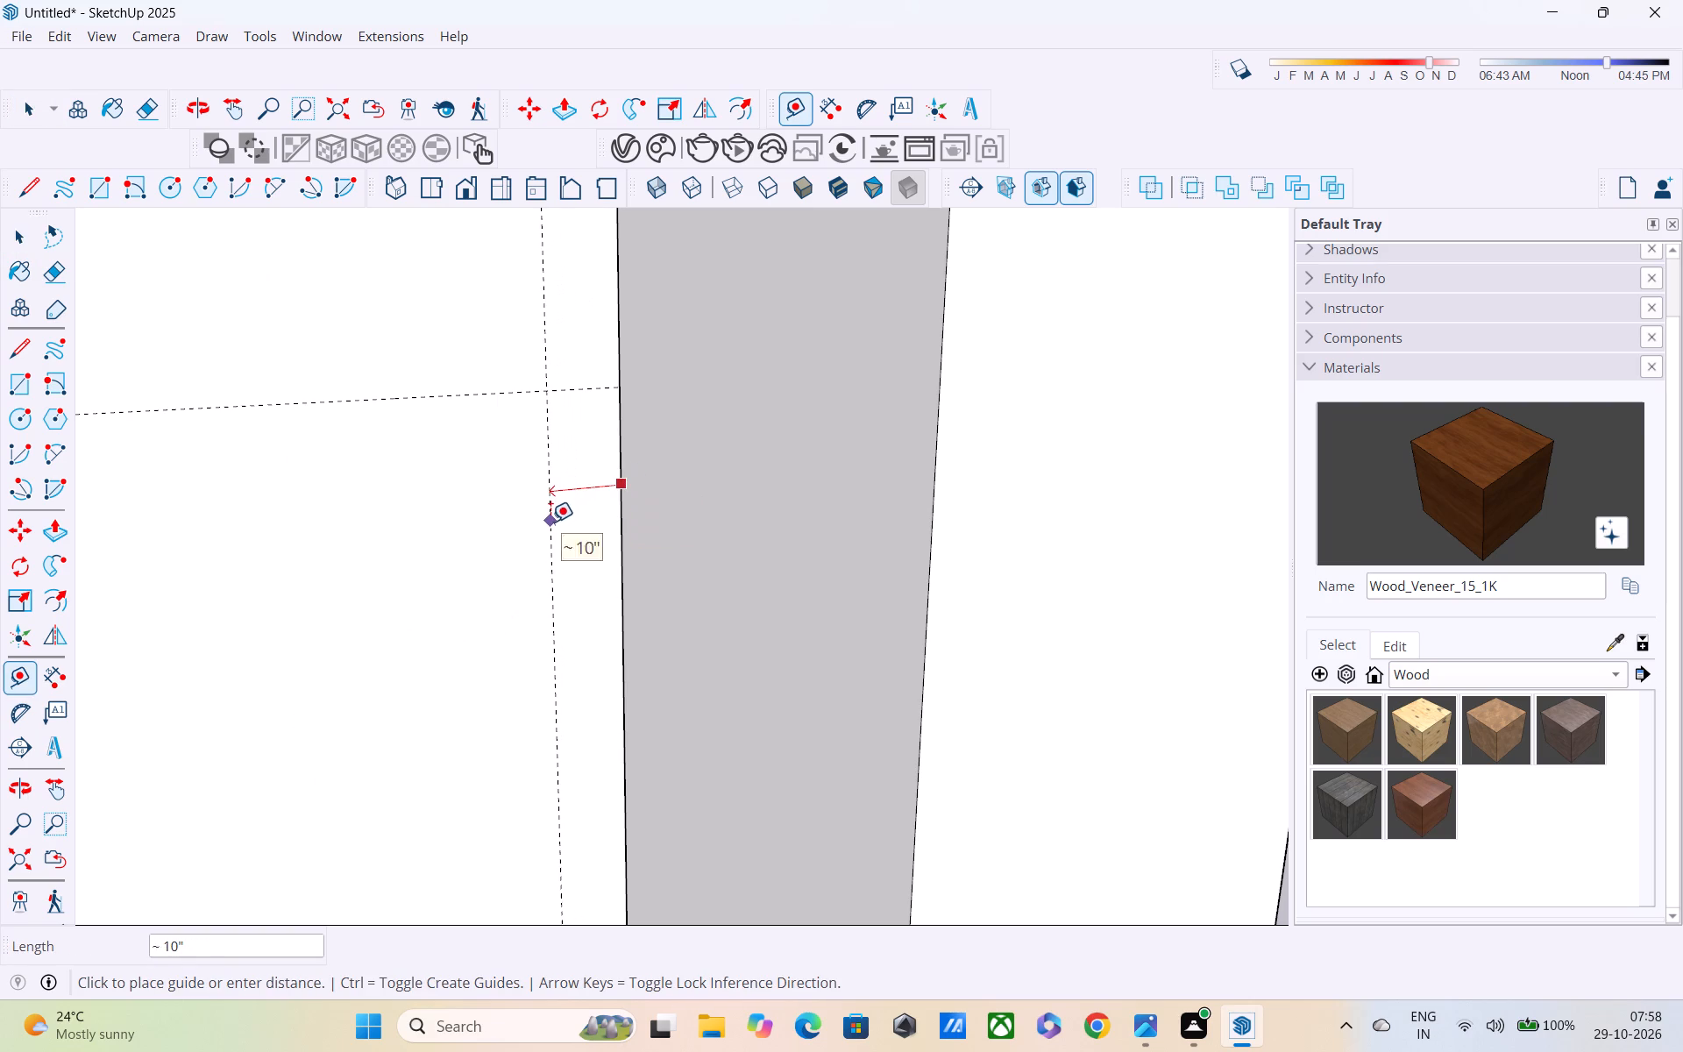
text(1')
key(Return)
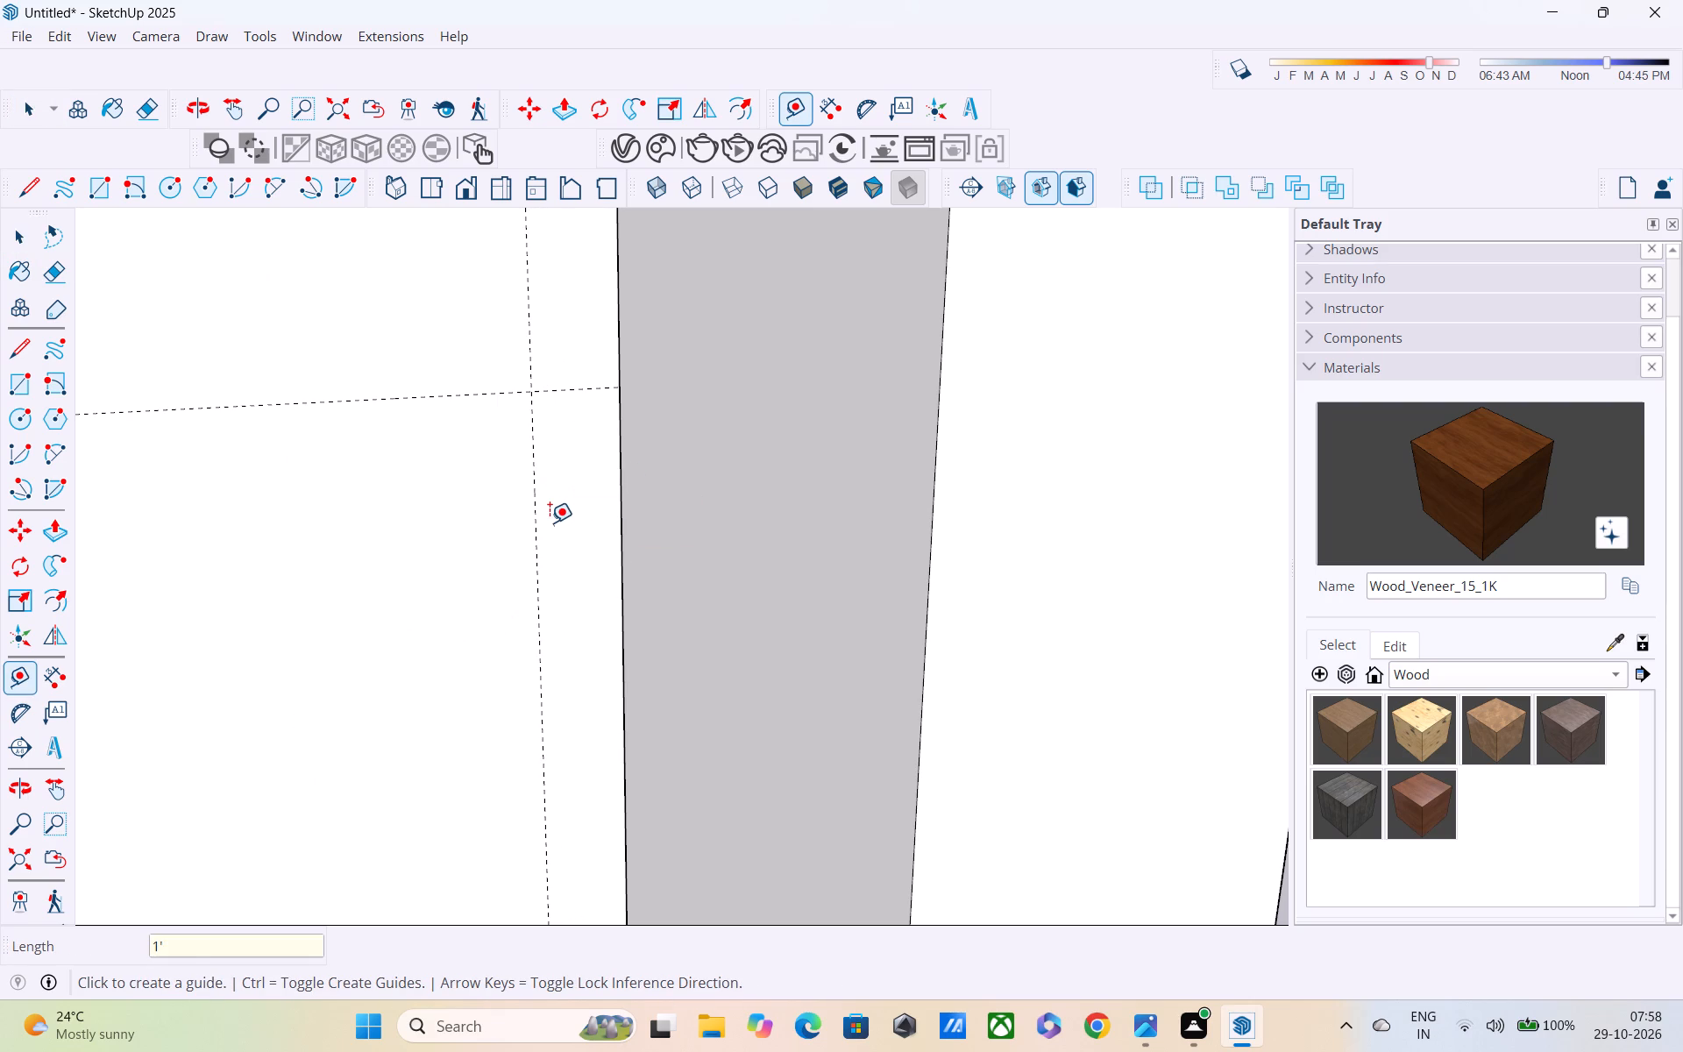
click(531, 420)
text(3')
key(Return)
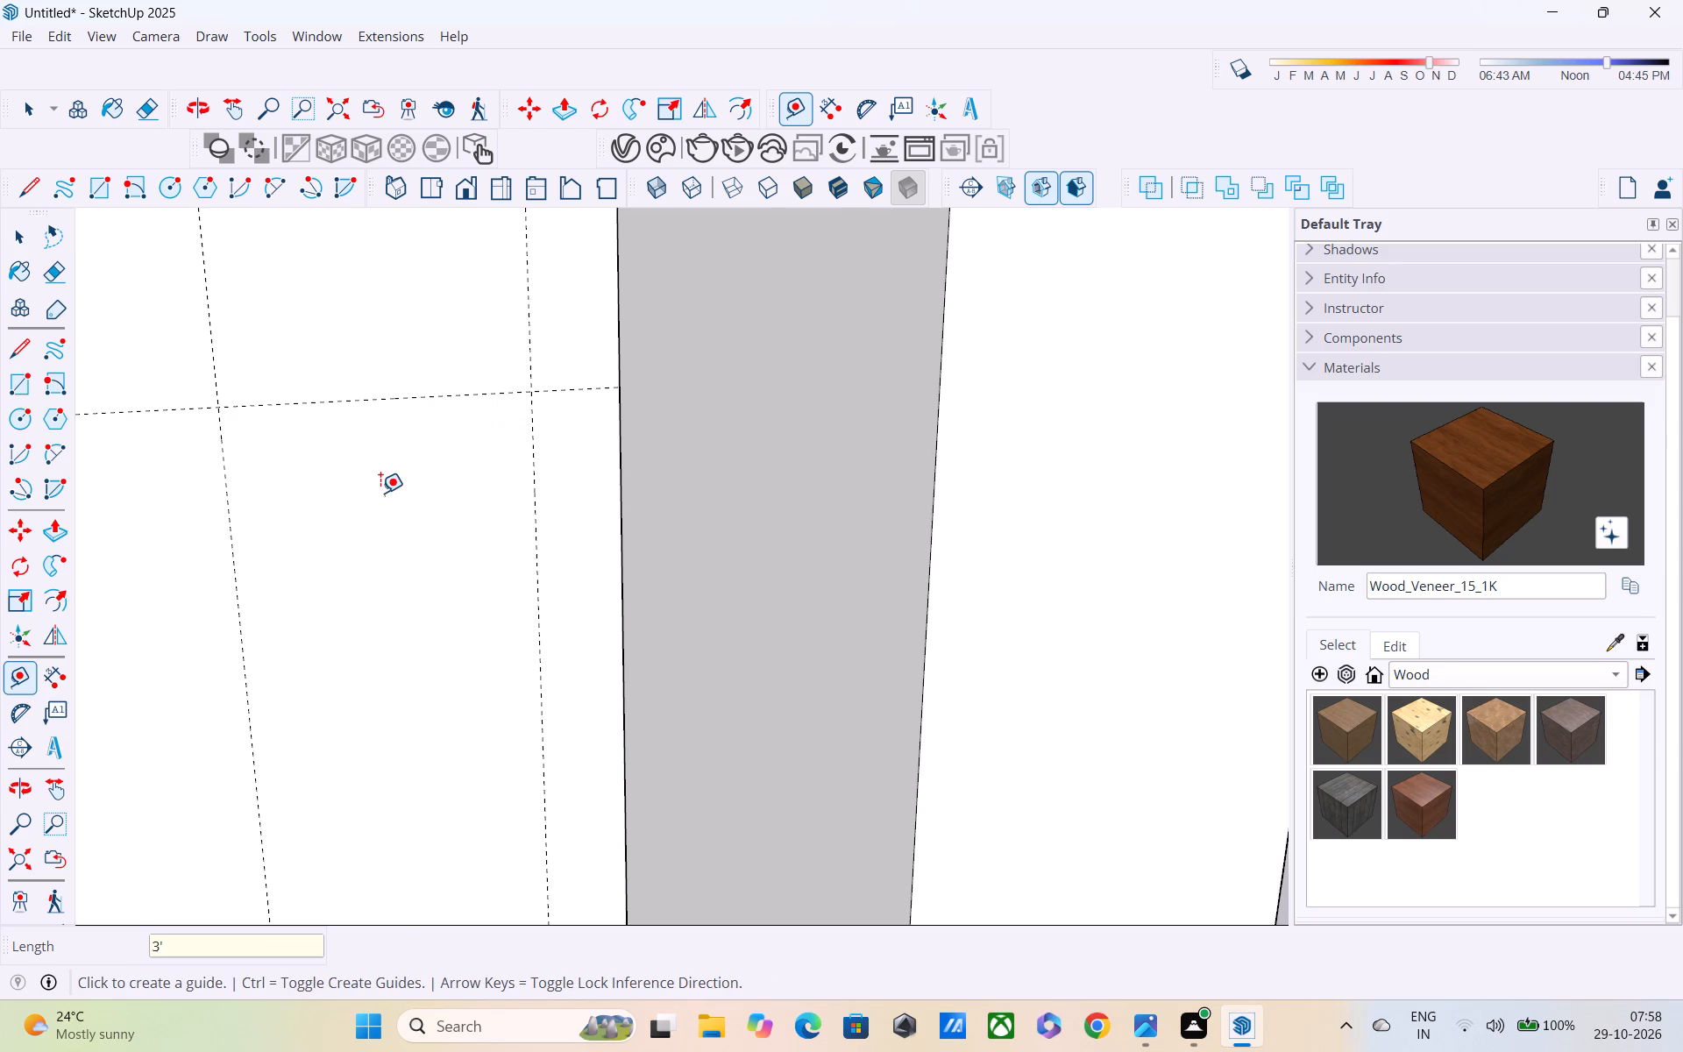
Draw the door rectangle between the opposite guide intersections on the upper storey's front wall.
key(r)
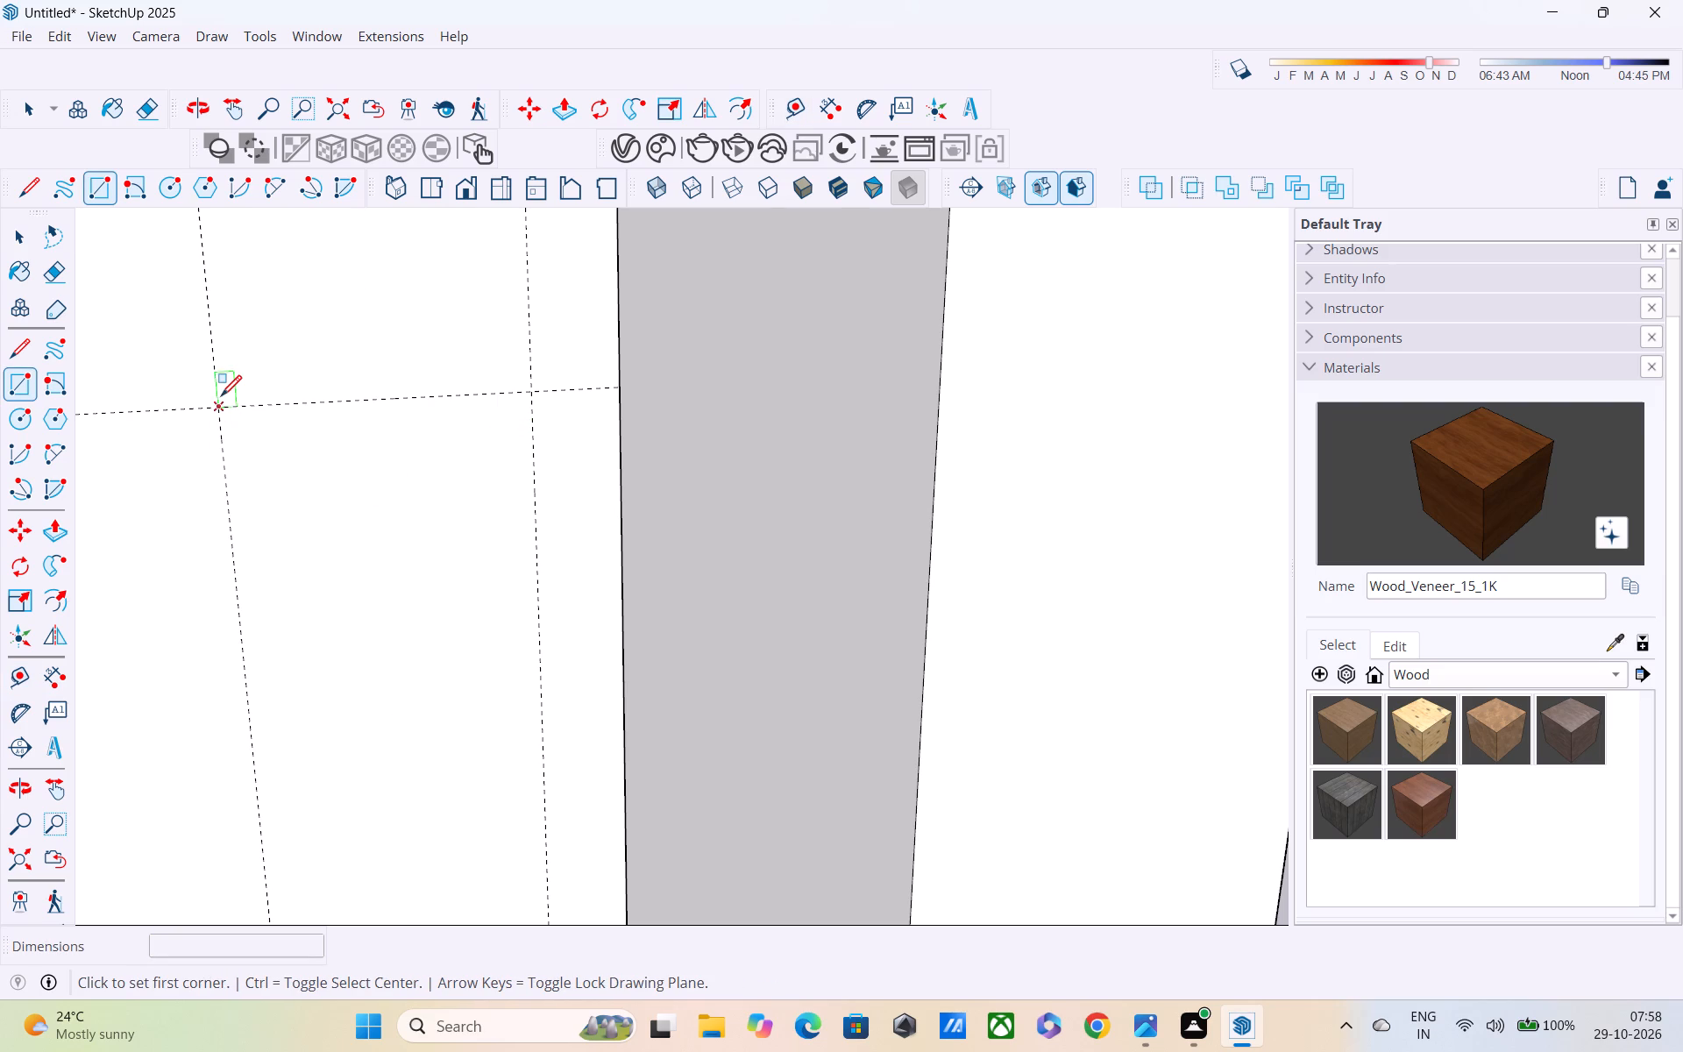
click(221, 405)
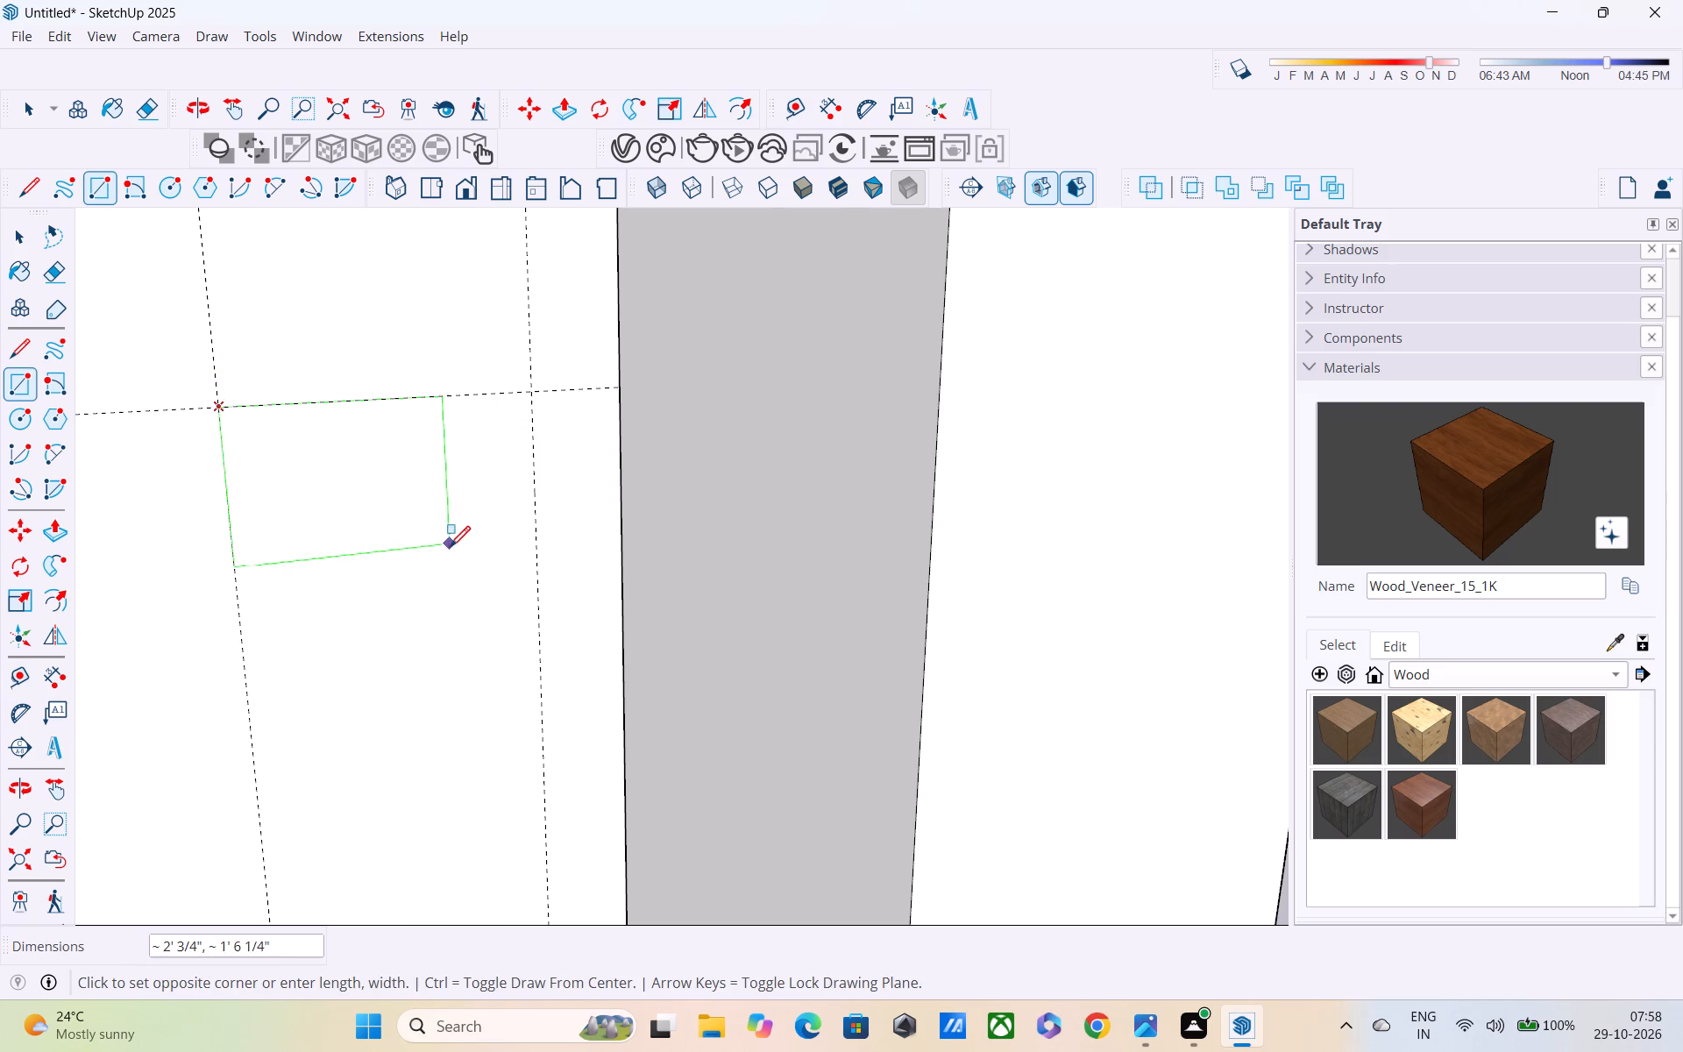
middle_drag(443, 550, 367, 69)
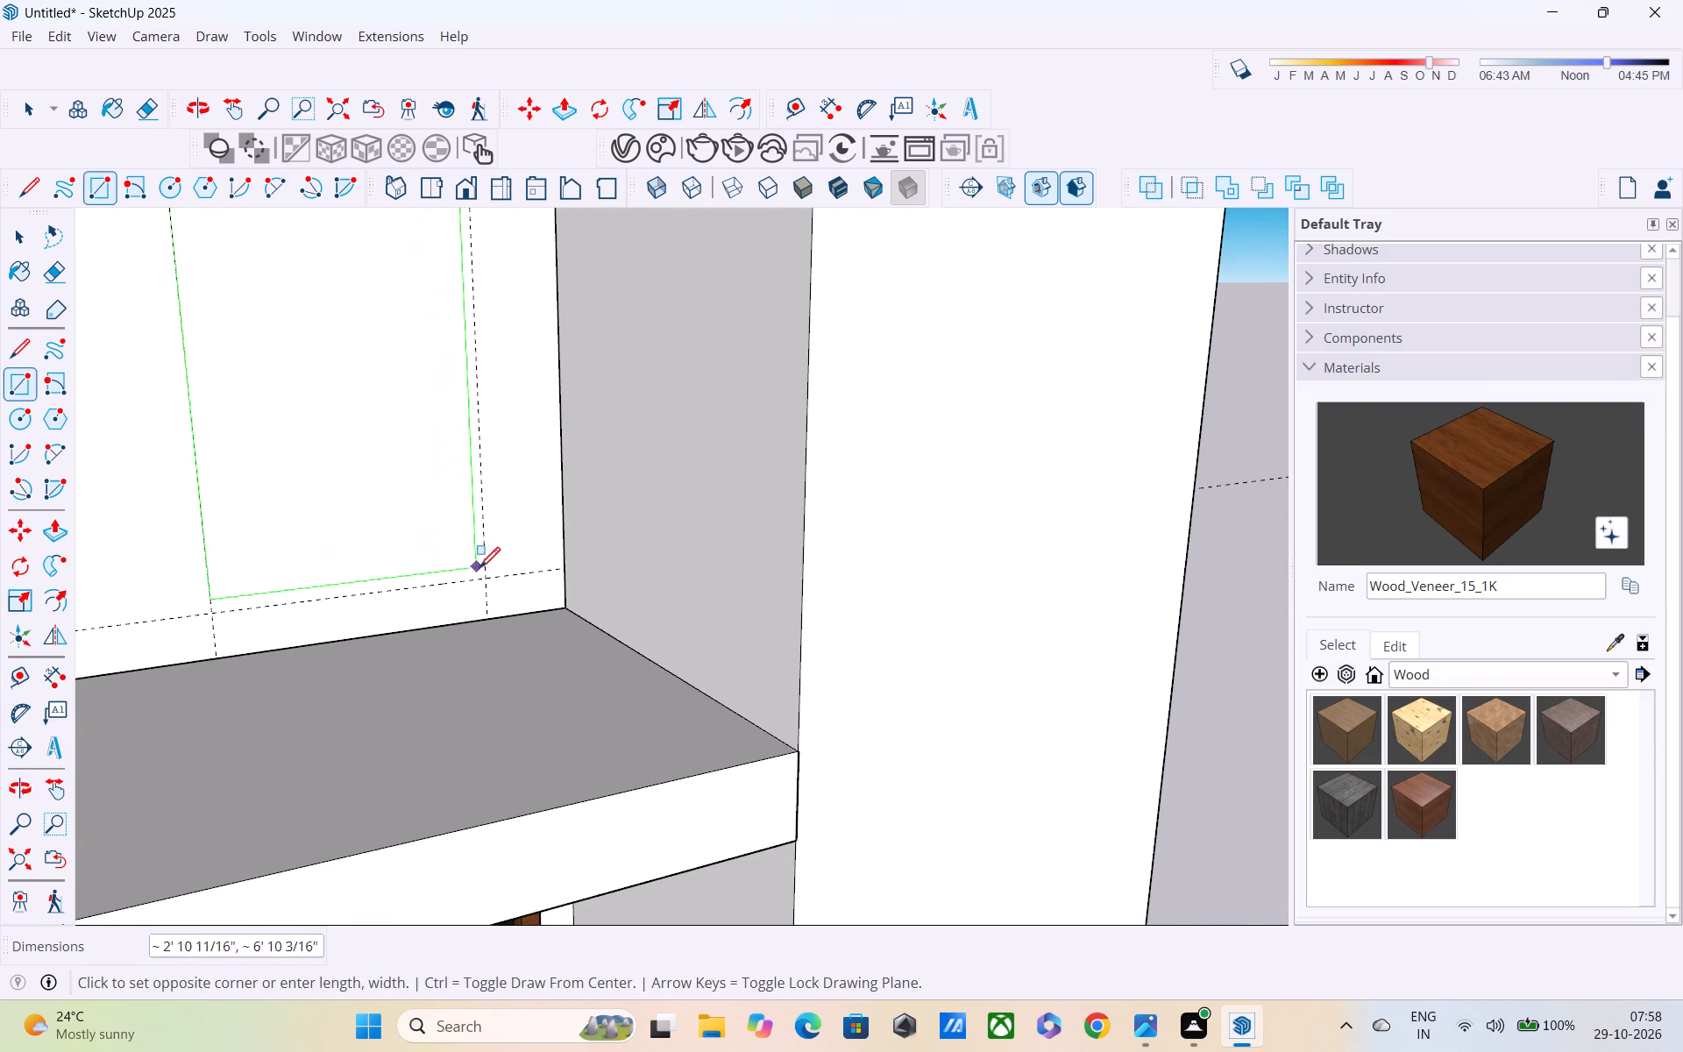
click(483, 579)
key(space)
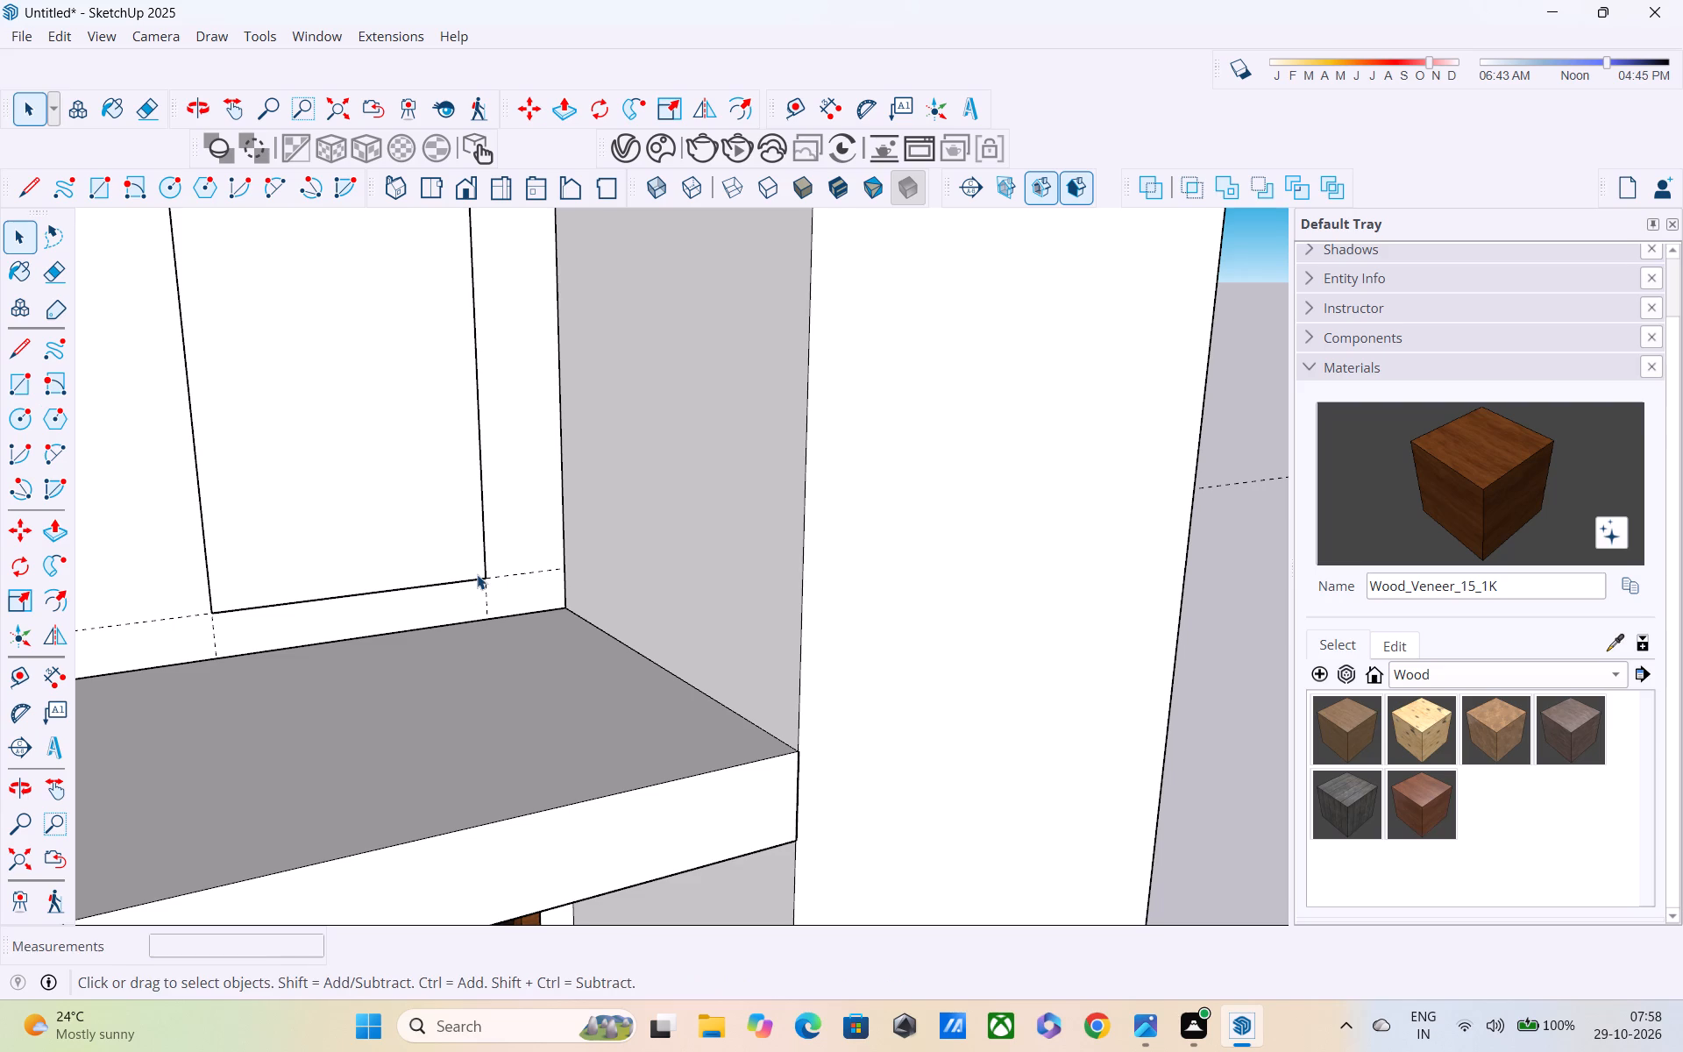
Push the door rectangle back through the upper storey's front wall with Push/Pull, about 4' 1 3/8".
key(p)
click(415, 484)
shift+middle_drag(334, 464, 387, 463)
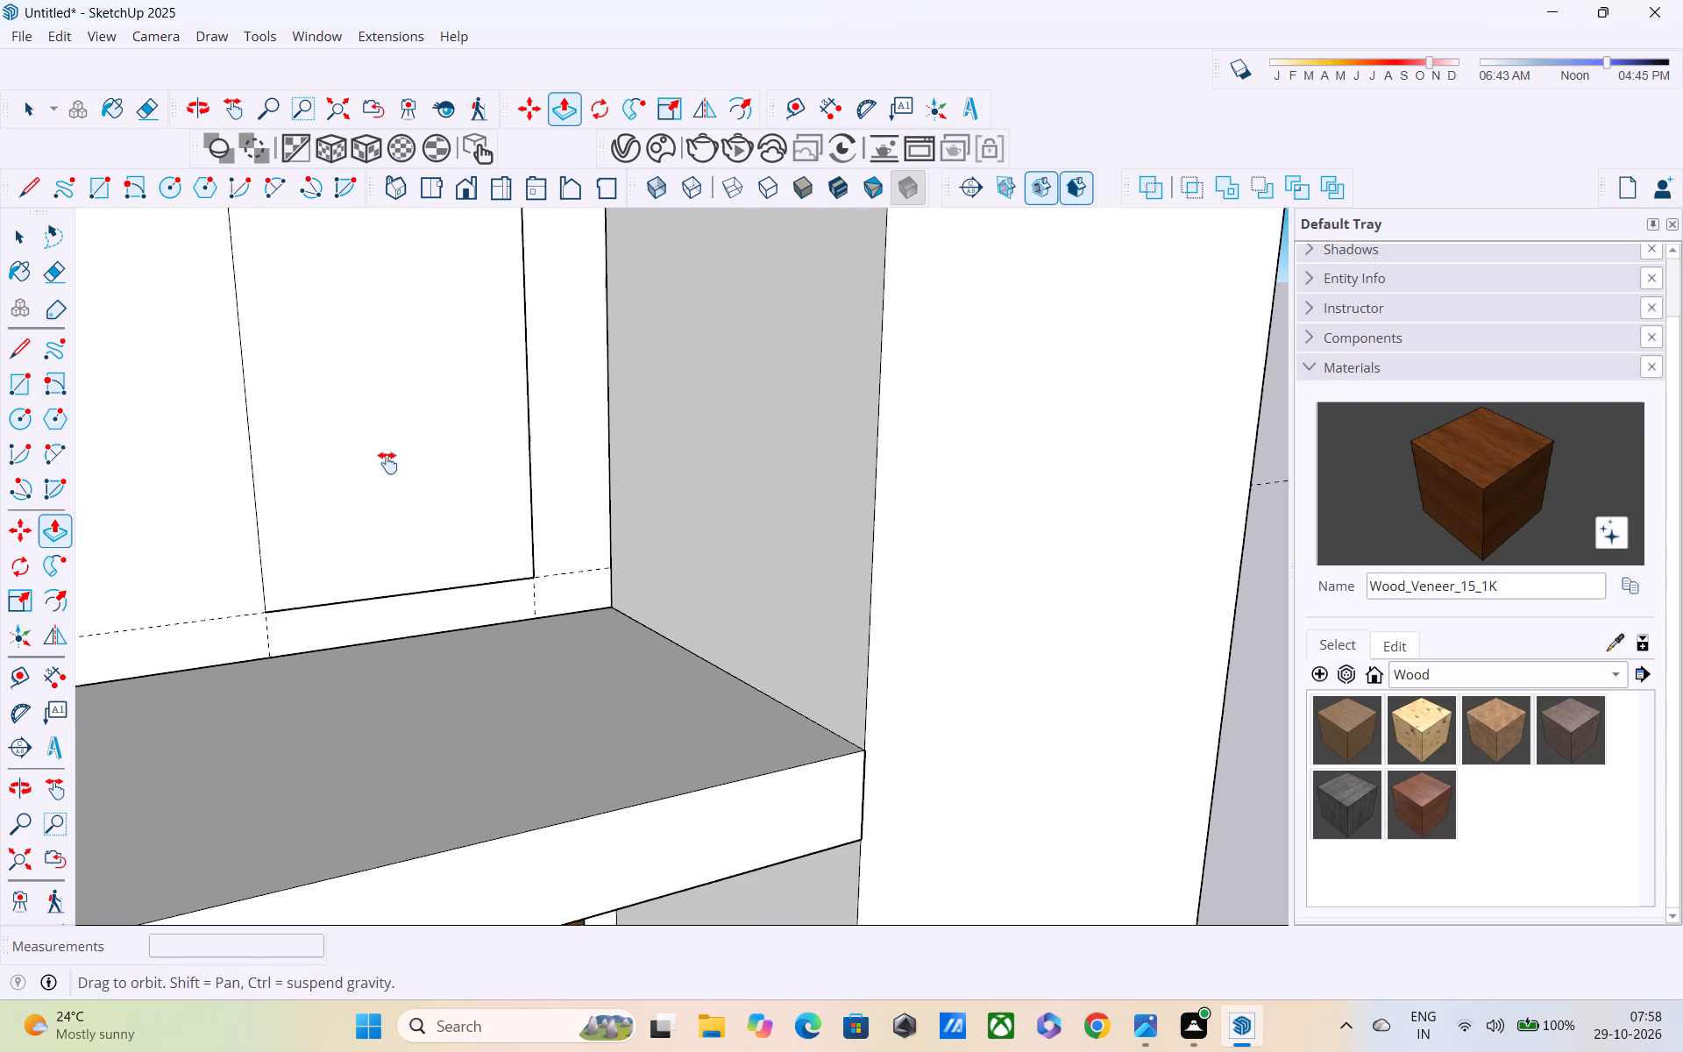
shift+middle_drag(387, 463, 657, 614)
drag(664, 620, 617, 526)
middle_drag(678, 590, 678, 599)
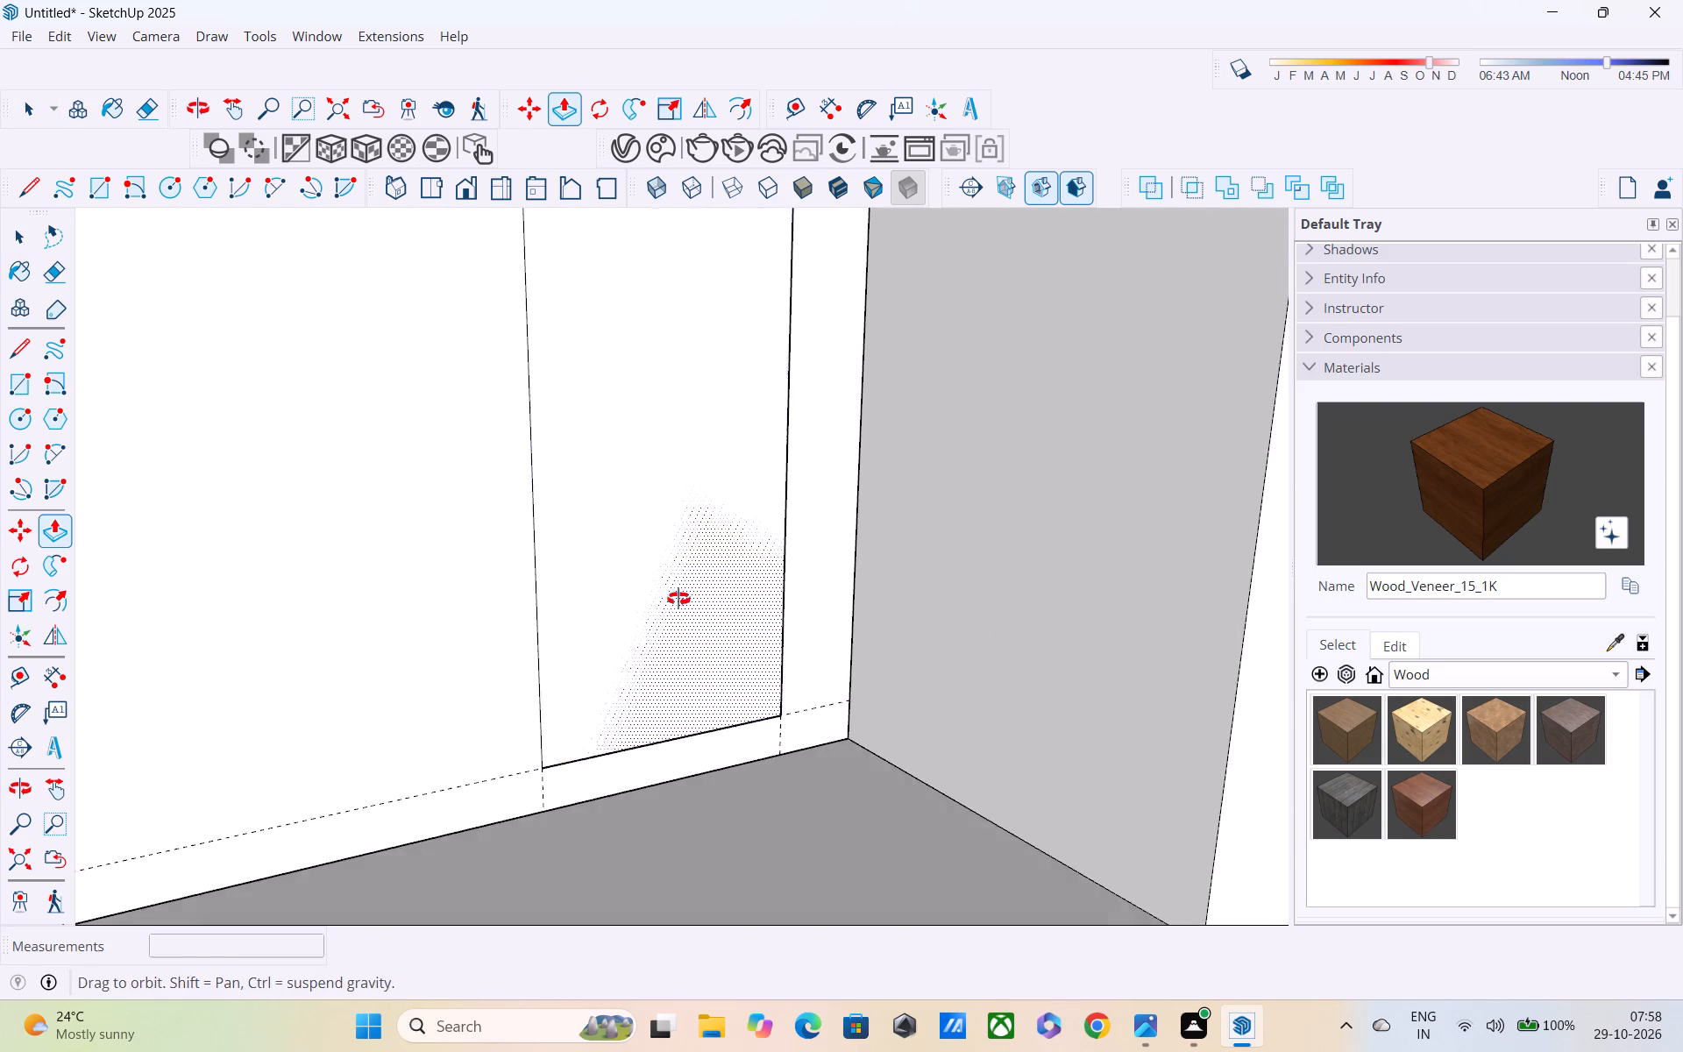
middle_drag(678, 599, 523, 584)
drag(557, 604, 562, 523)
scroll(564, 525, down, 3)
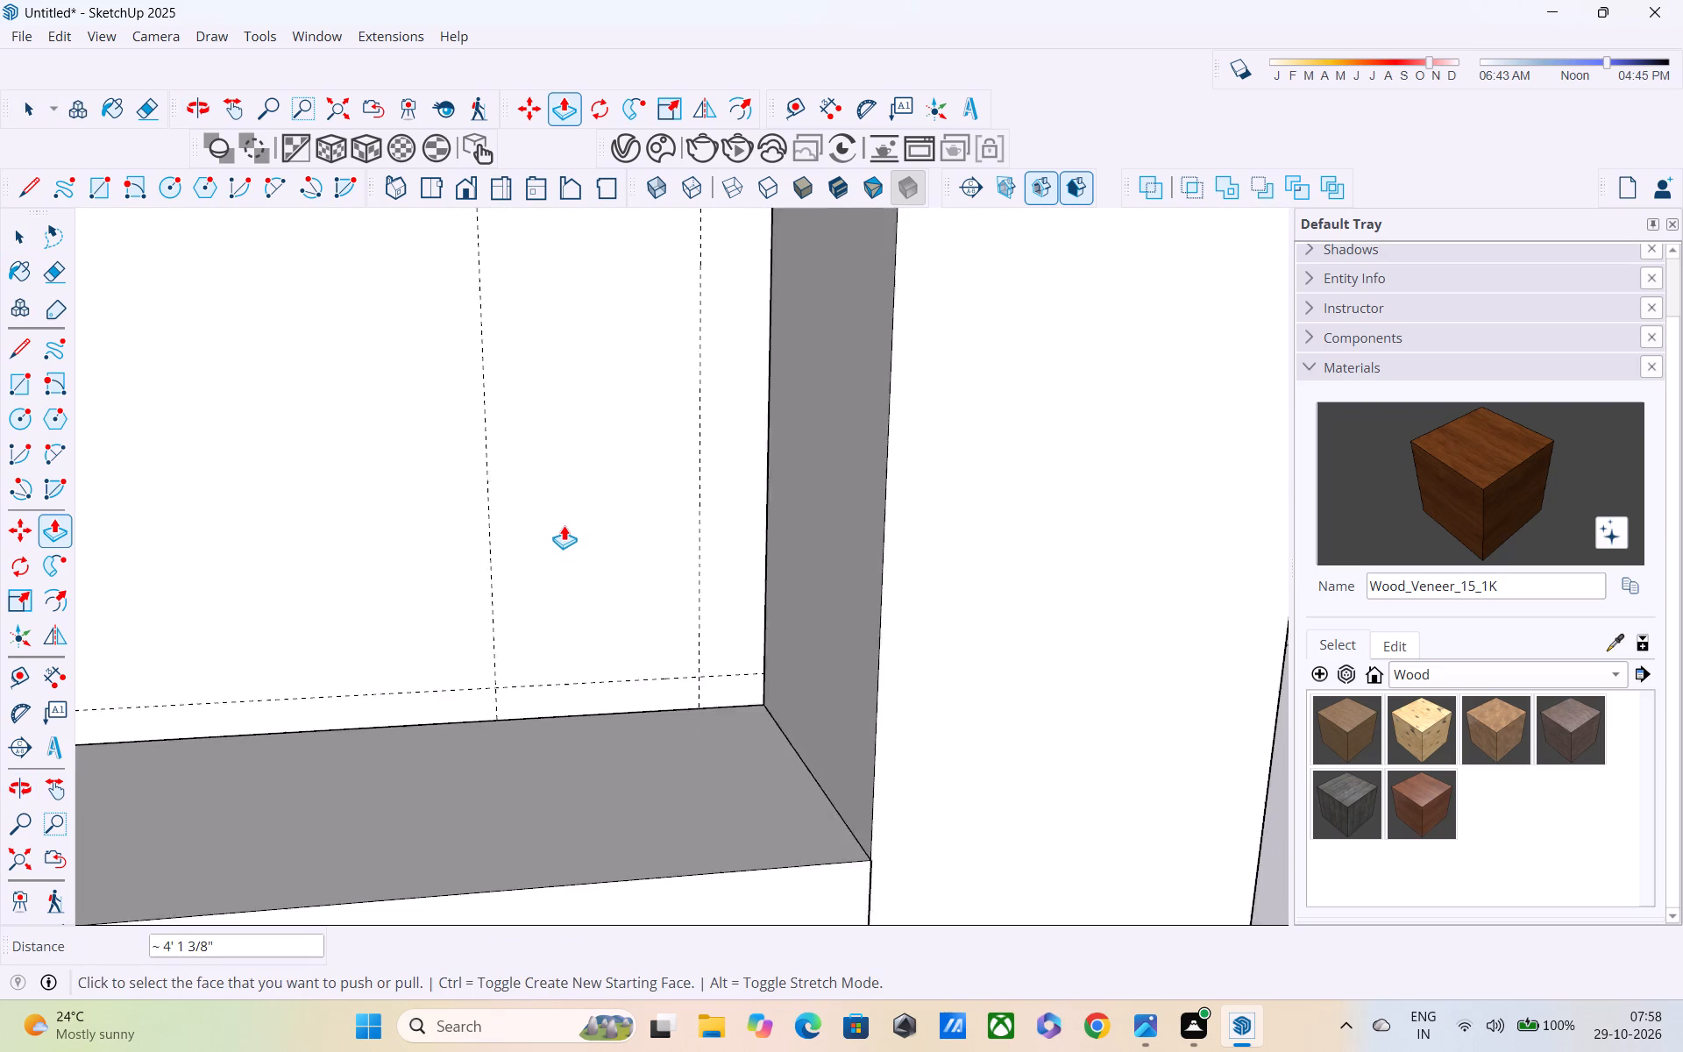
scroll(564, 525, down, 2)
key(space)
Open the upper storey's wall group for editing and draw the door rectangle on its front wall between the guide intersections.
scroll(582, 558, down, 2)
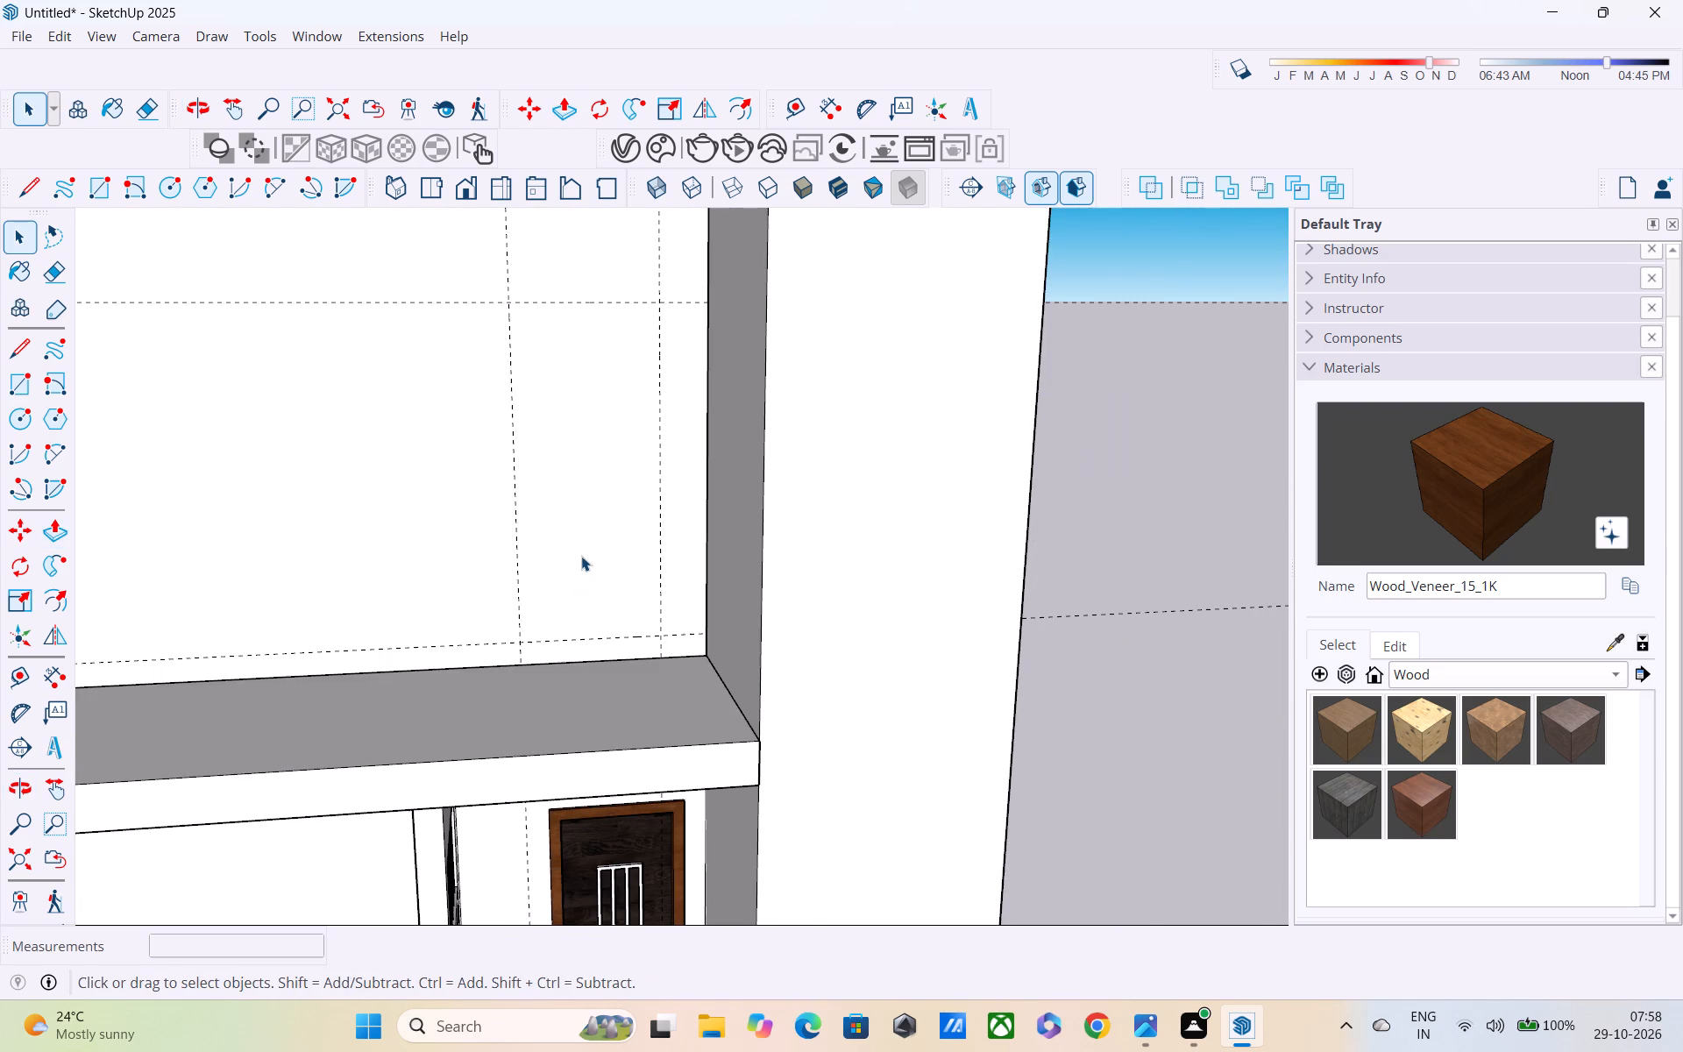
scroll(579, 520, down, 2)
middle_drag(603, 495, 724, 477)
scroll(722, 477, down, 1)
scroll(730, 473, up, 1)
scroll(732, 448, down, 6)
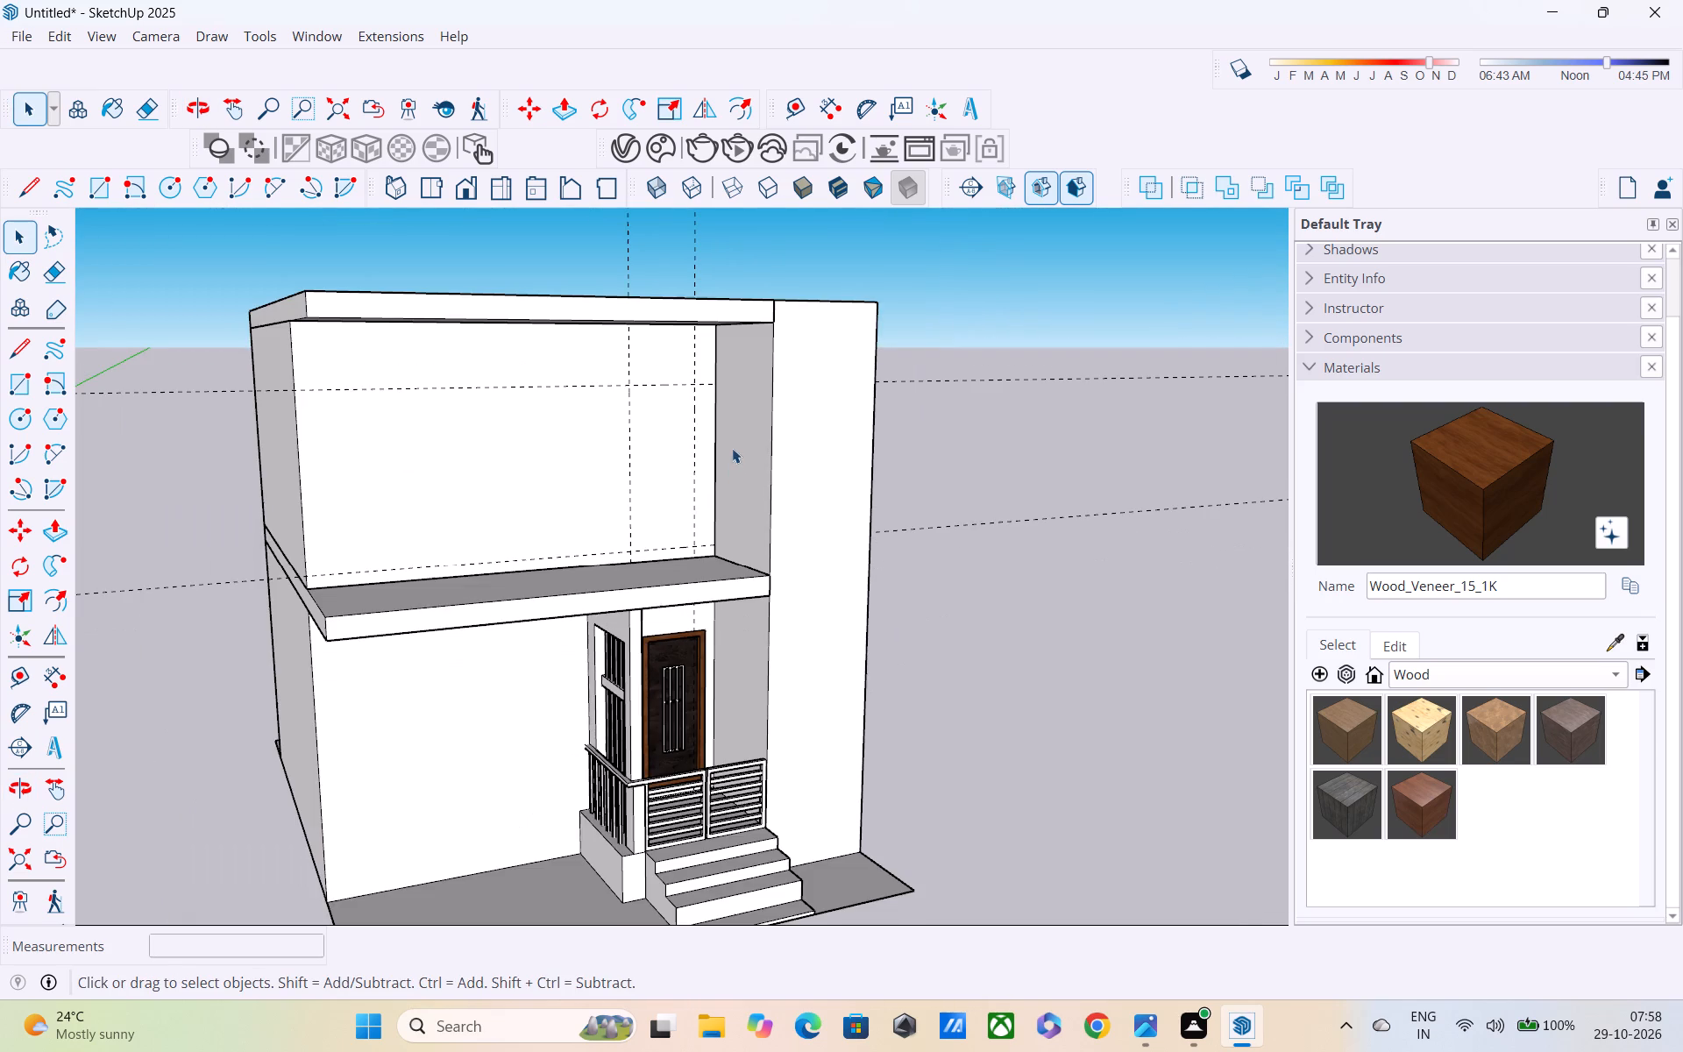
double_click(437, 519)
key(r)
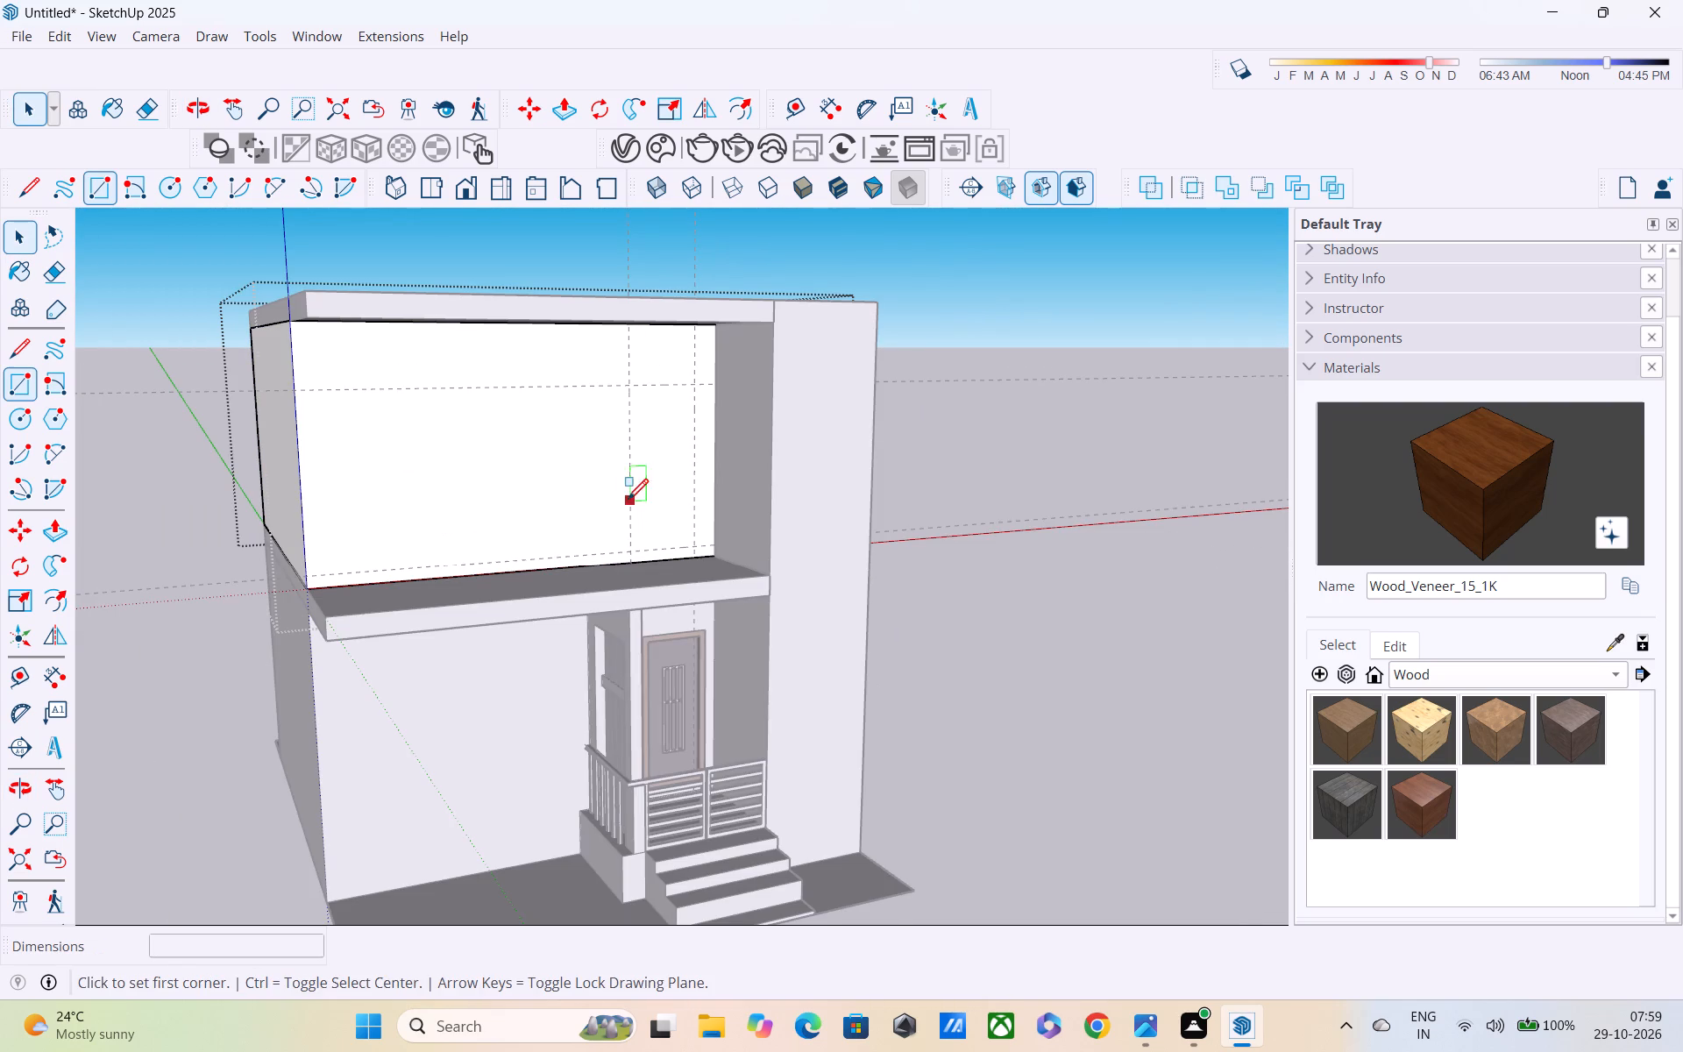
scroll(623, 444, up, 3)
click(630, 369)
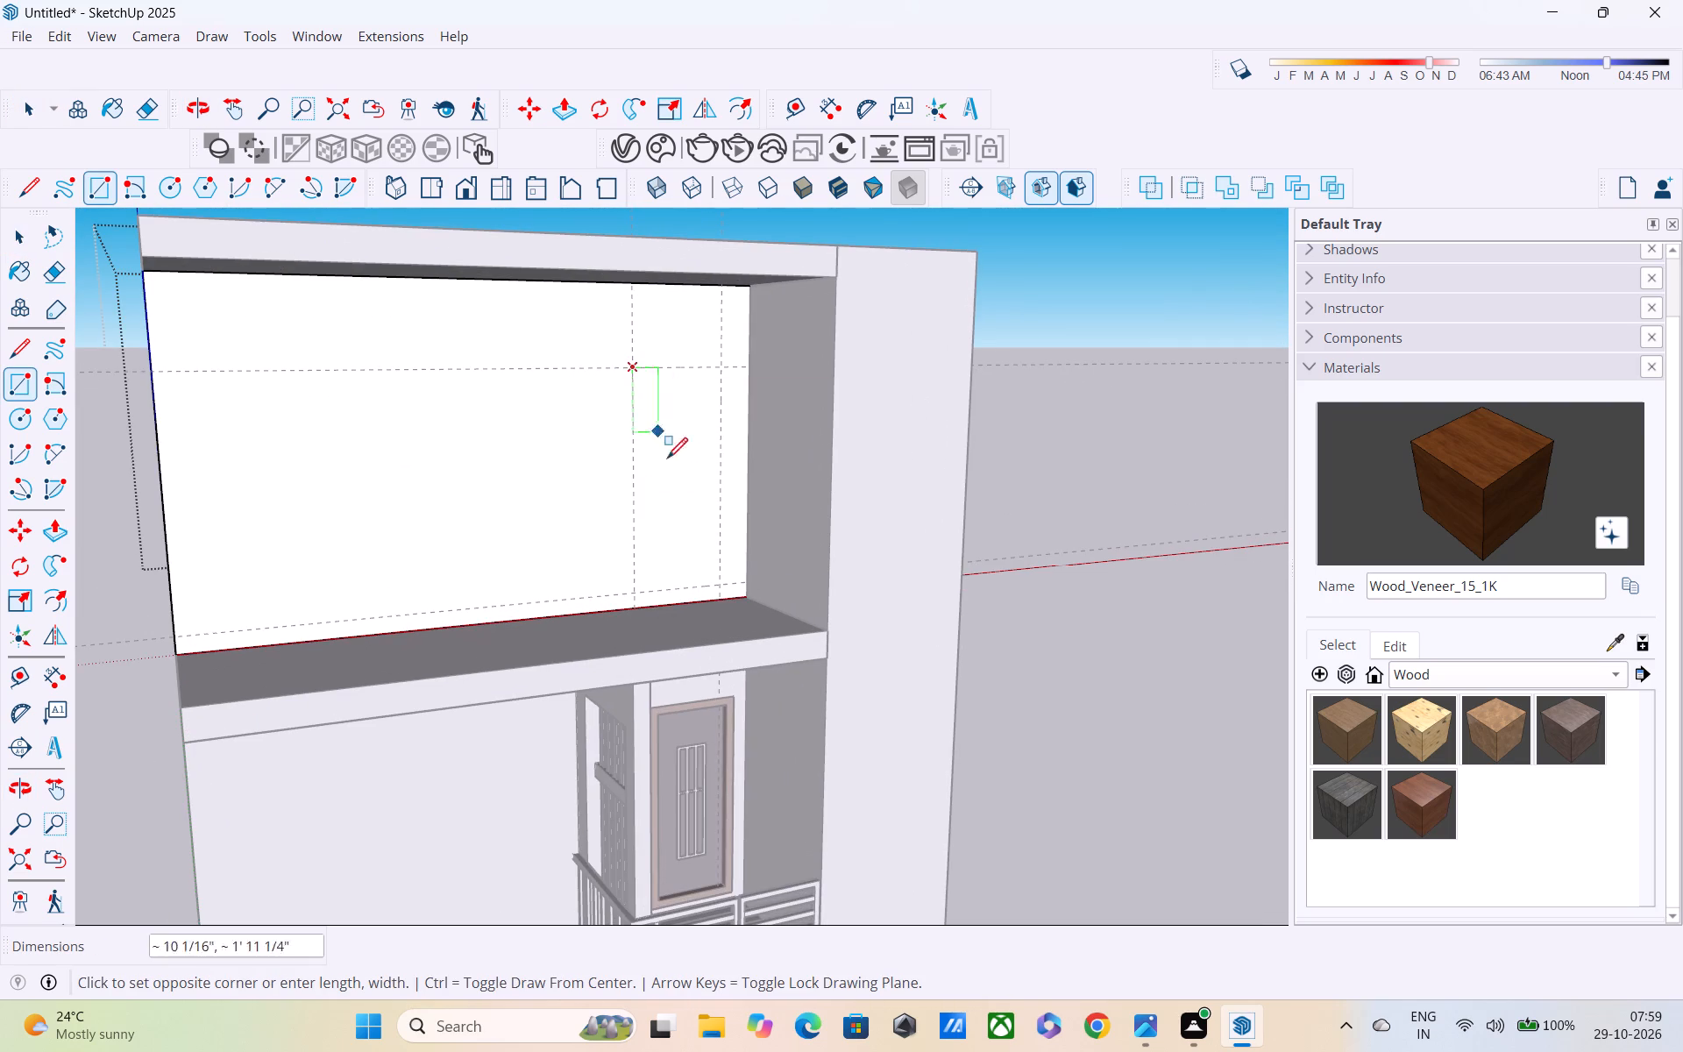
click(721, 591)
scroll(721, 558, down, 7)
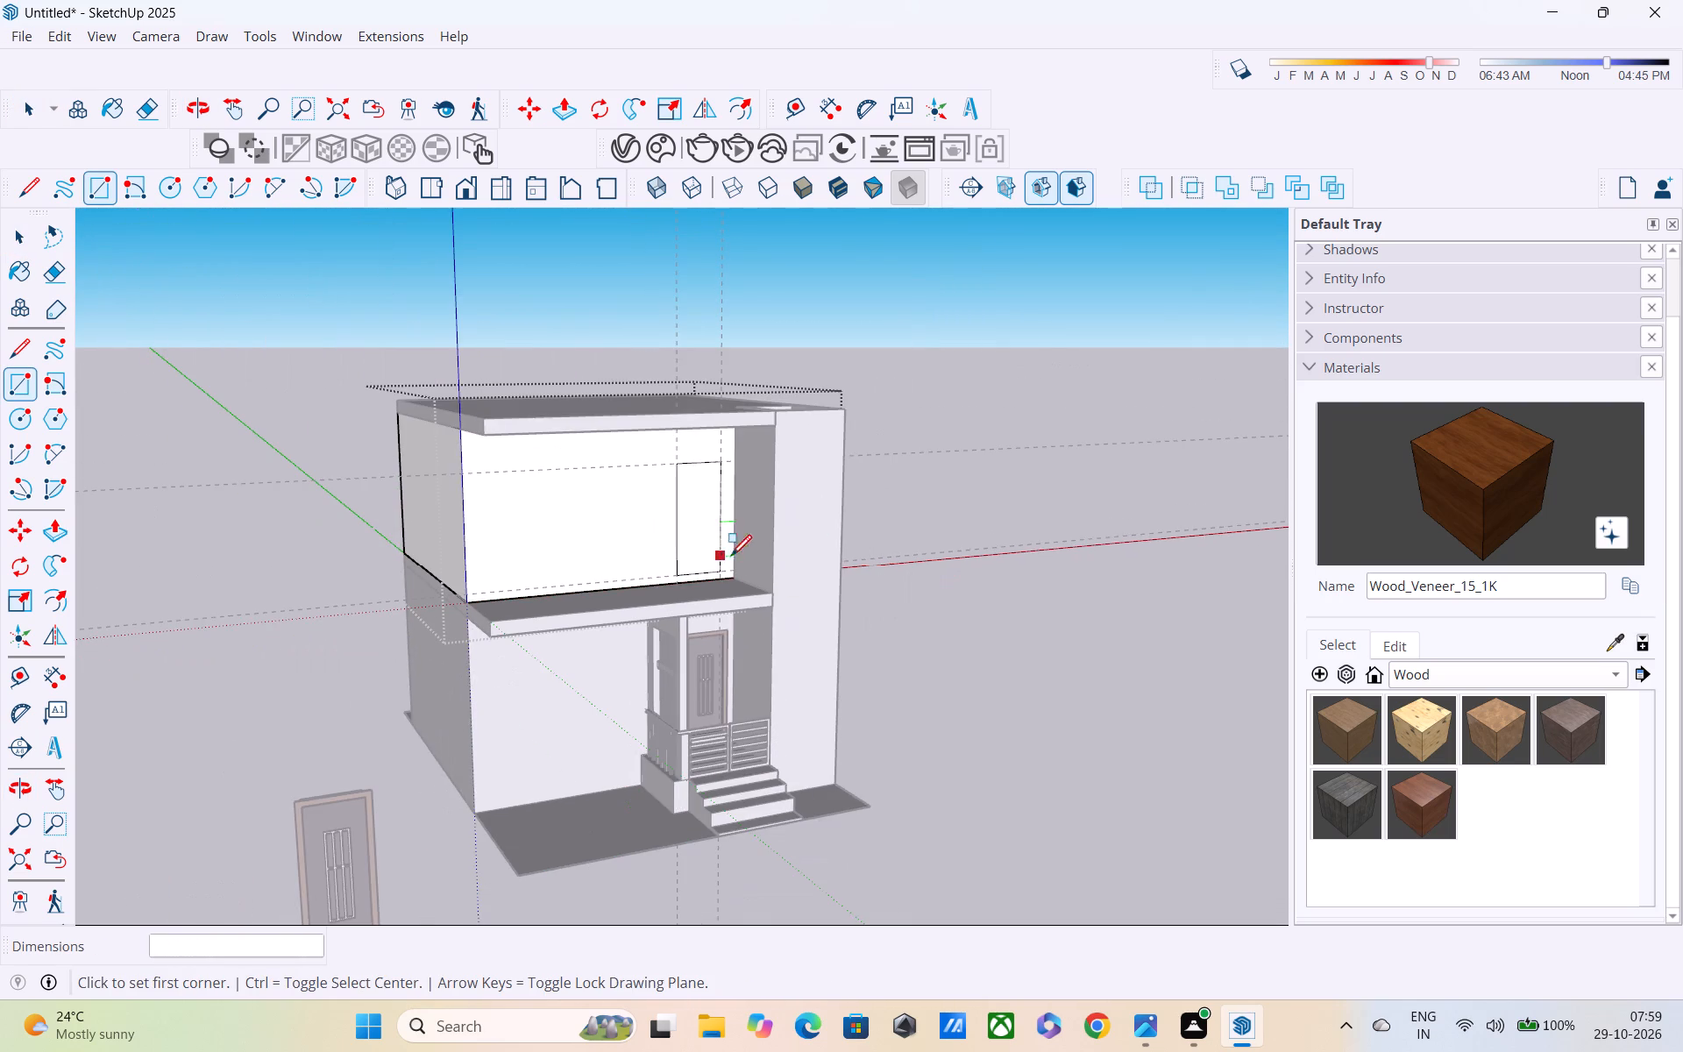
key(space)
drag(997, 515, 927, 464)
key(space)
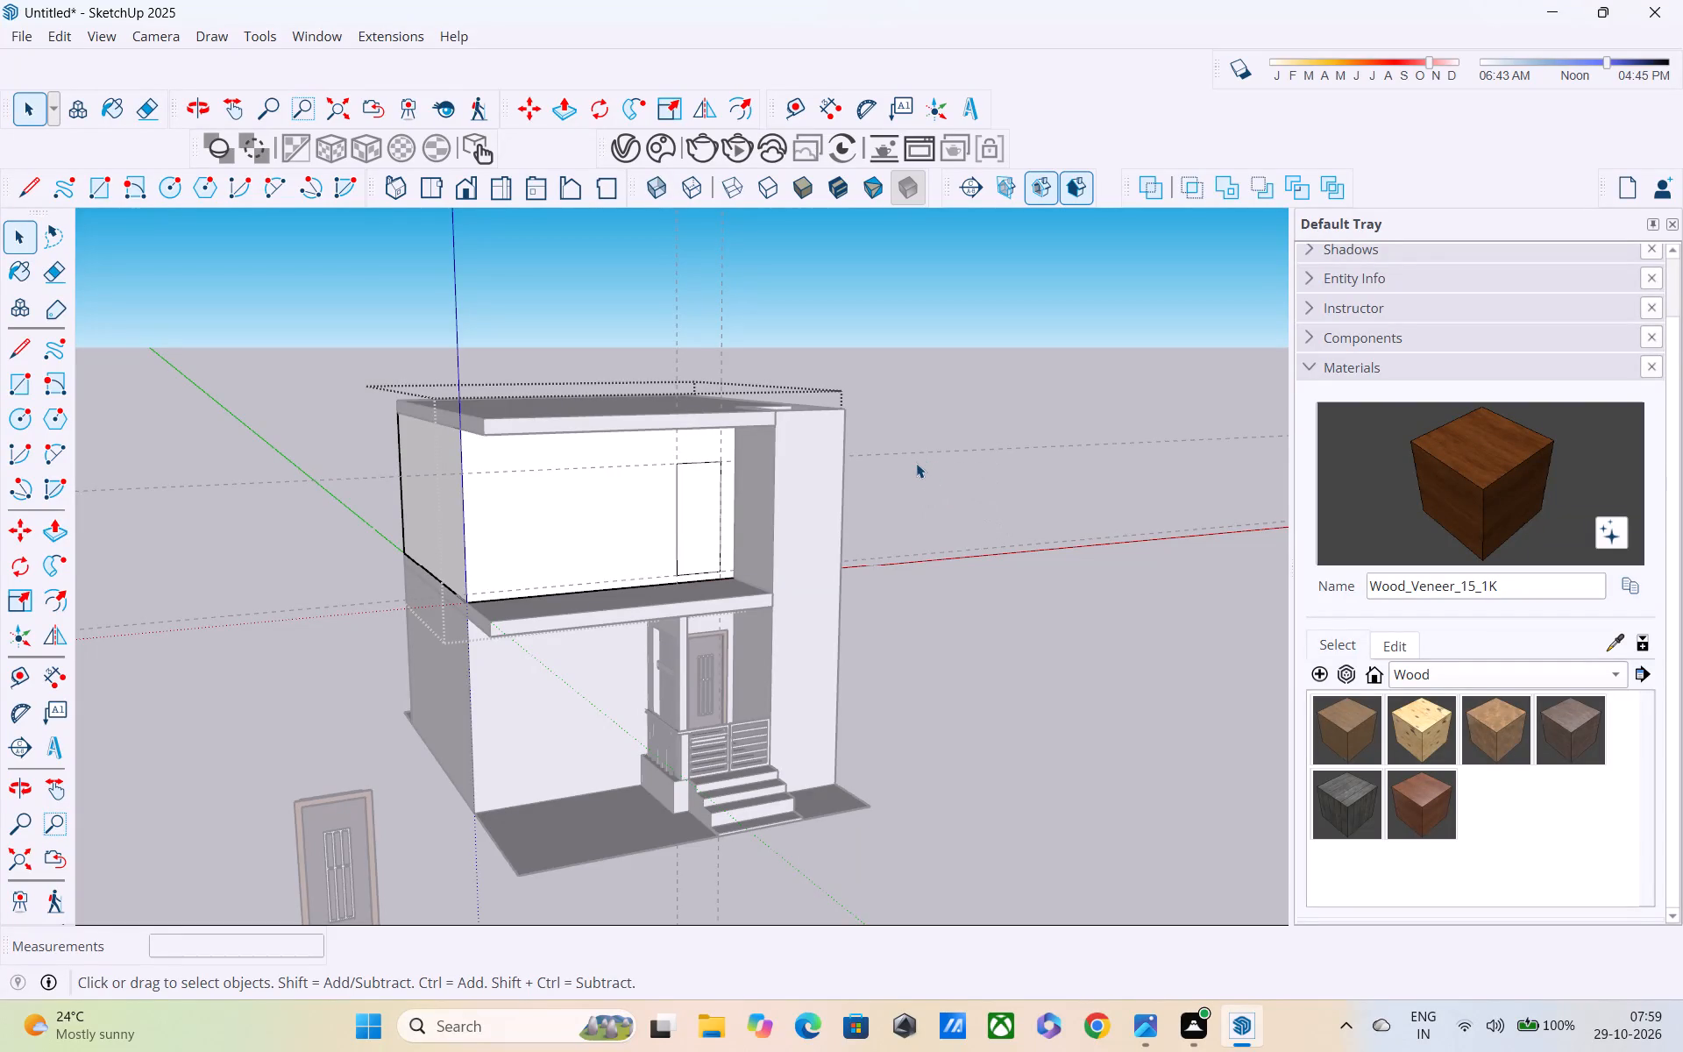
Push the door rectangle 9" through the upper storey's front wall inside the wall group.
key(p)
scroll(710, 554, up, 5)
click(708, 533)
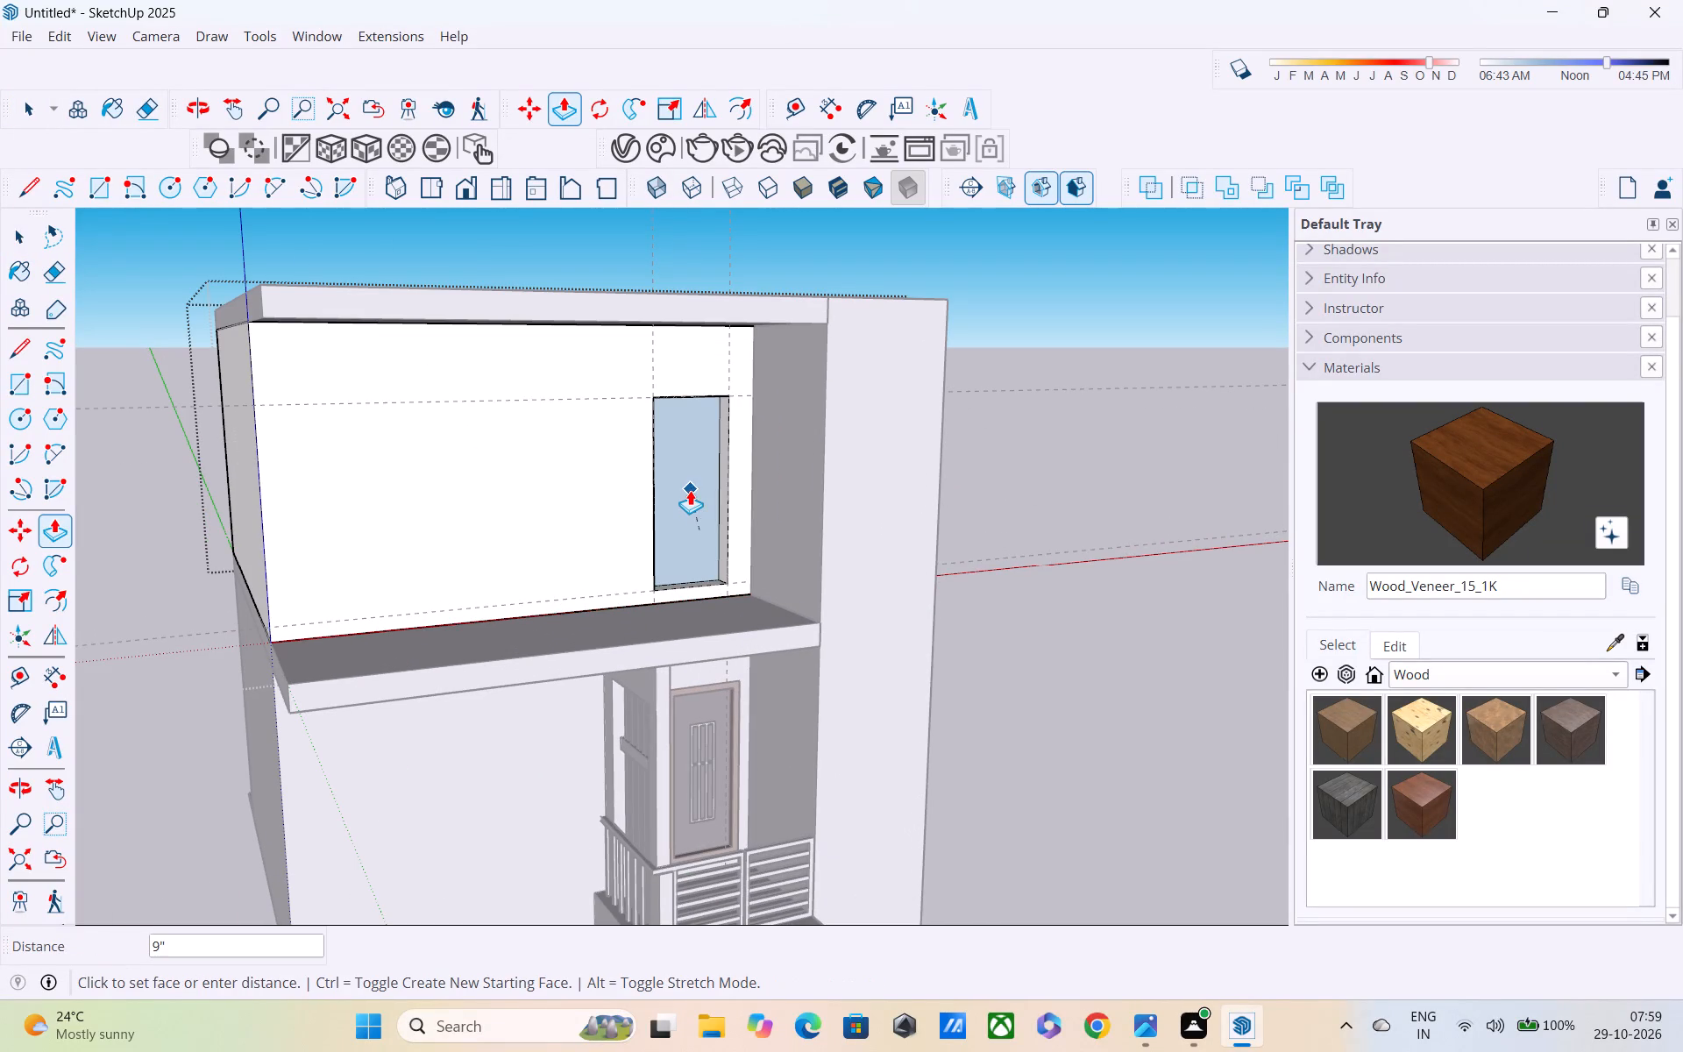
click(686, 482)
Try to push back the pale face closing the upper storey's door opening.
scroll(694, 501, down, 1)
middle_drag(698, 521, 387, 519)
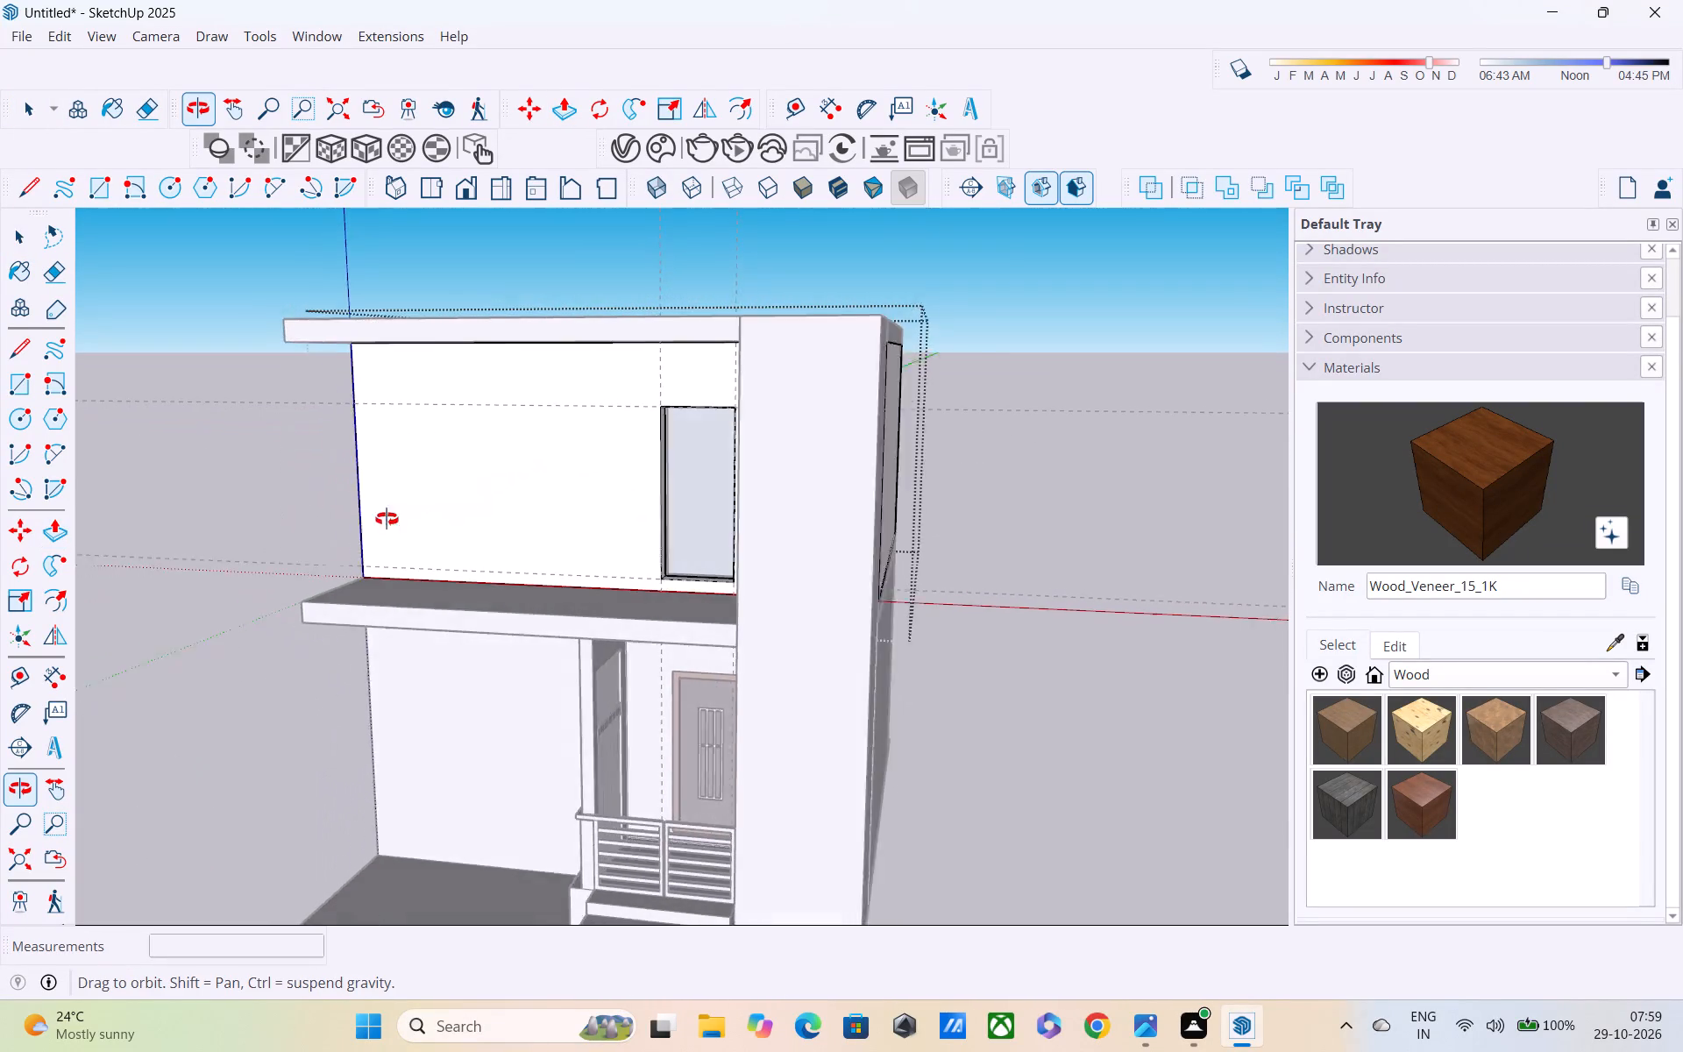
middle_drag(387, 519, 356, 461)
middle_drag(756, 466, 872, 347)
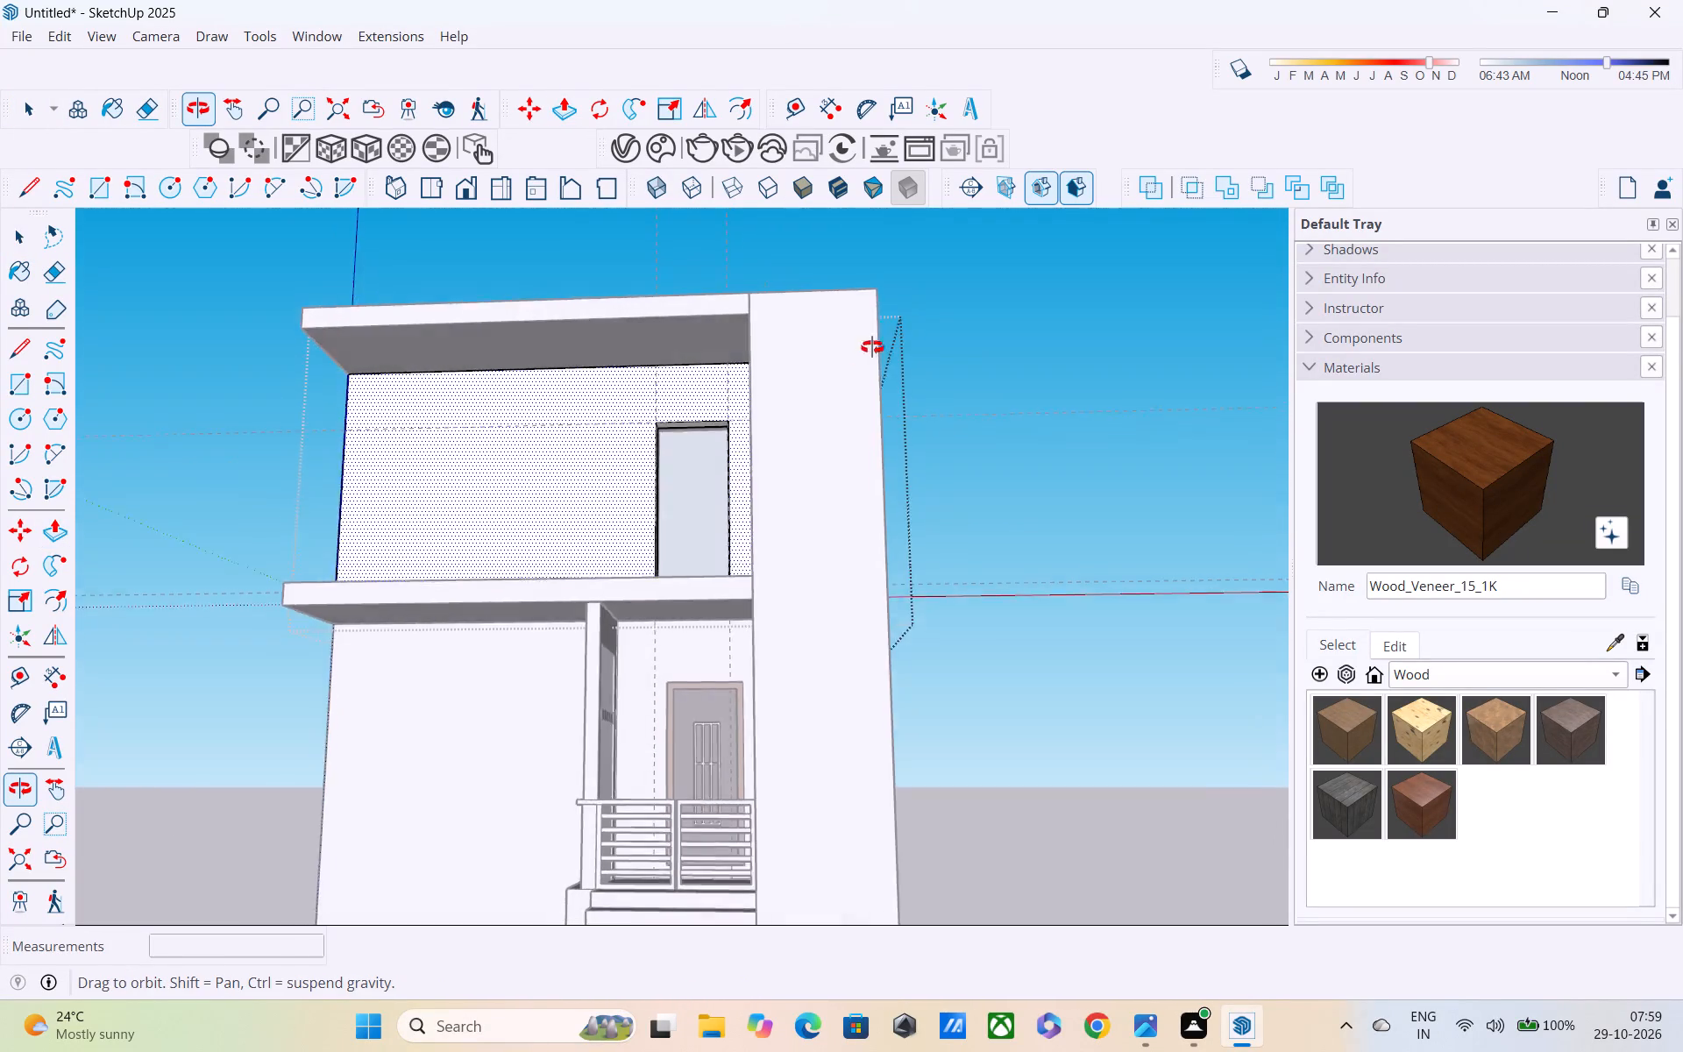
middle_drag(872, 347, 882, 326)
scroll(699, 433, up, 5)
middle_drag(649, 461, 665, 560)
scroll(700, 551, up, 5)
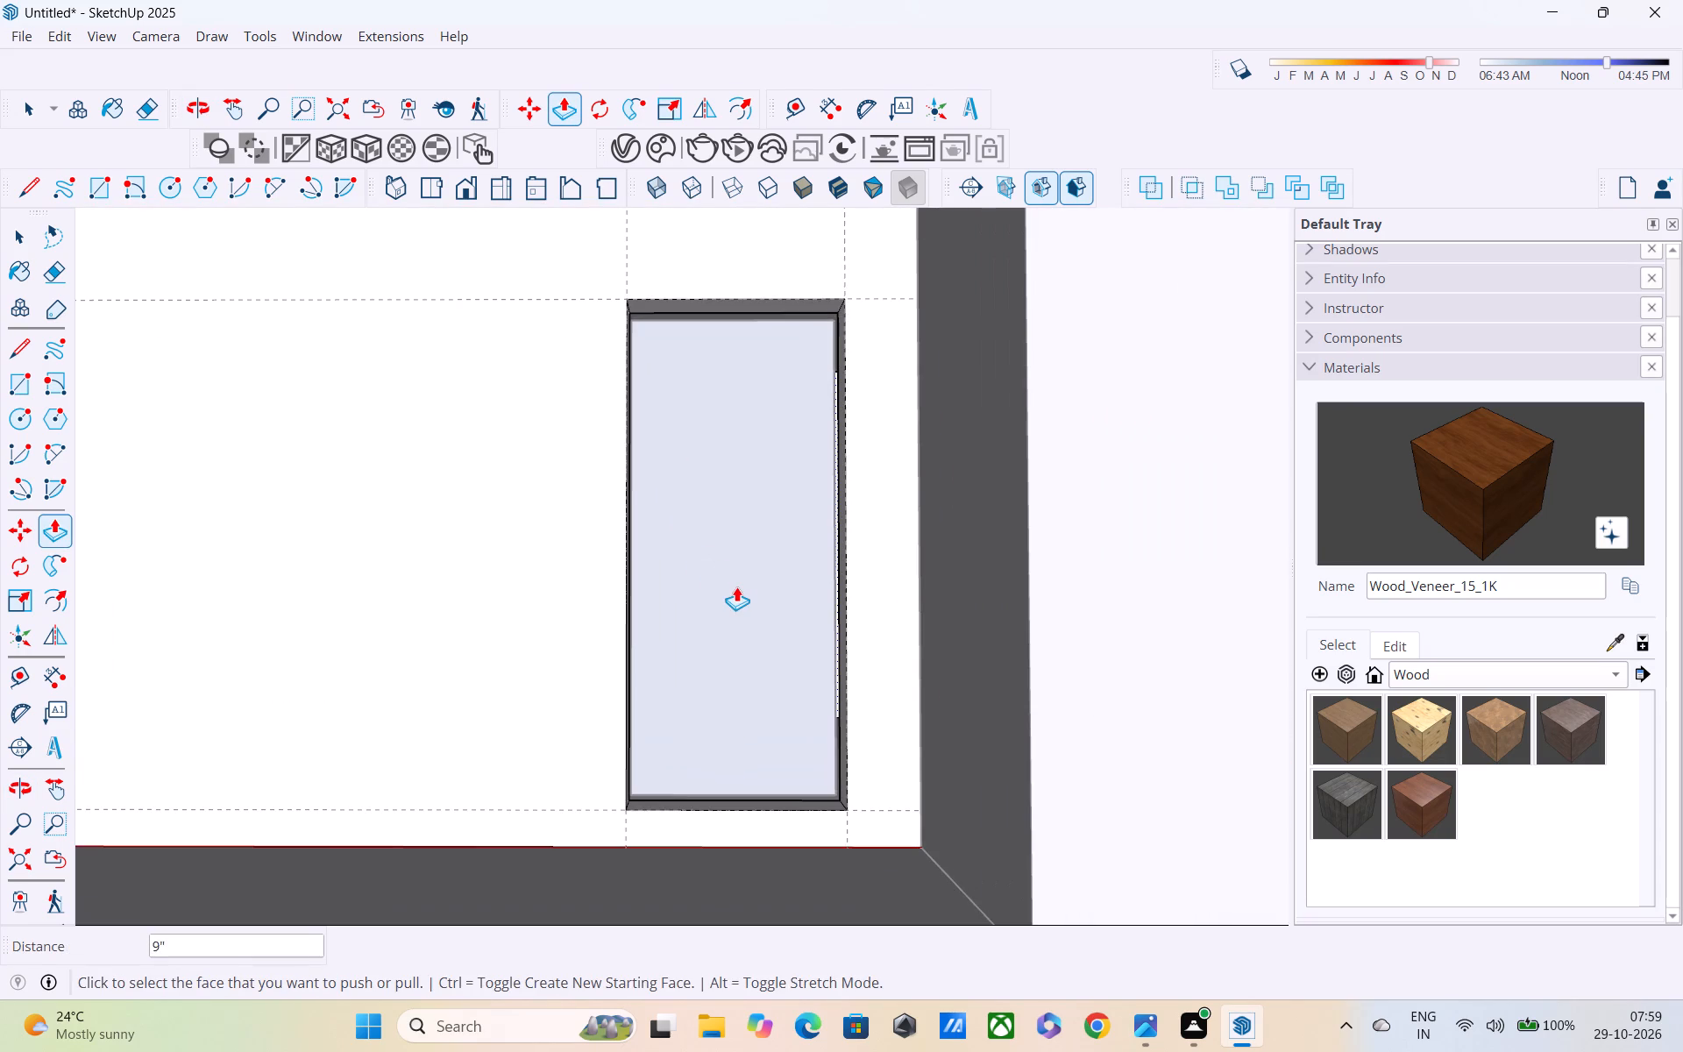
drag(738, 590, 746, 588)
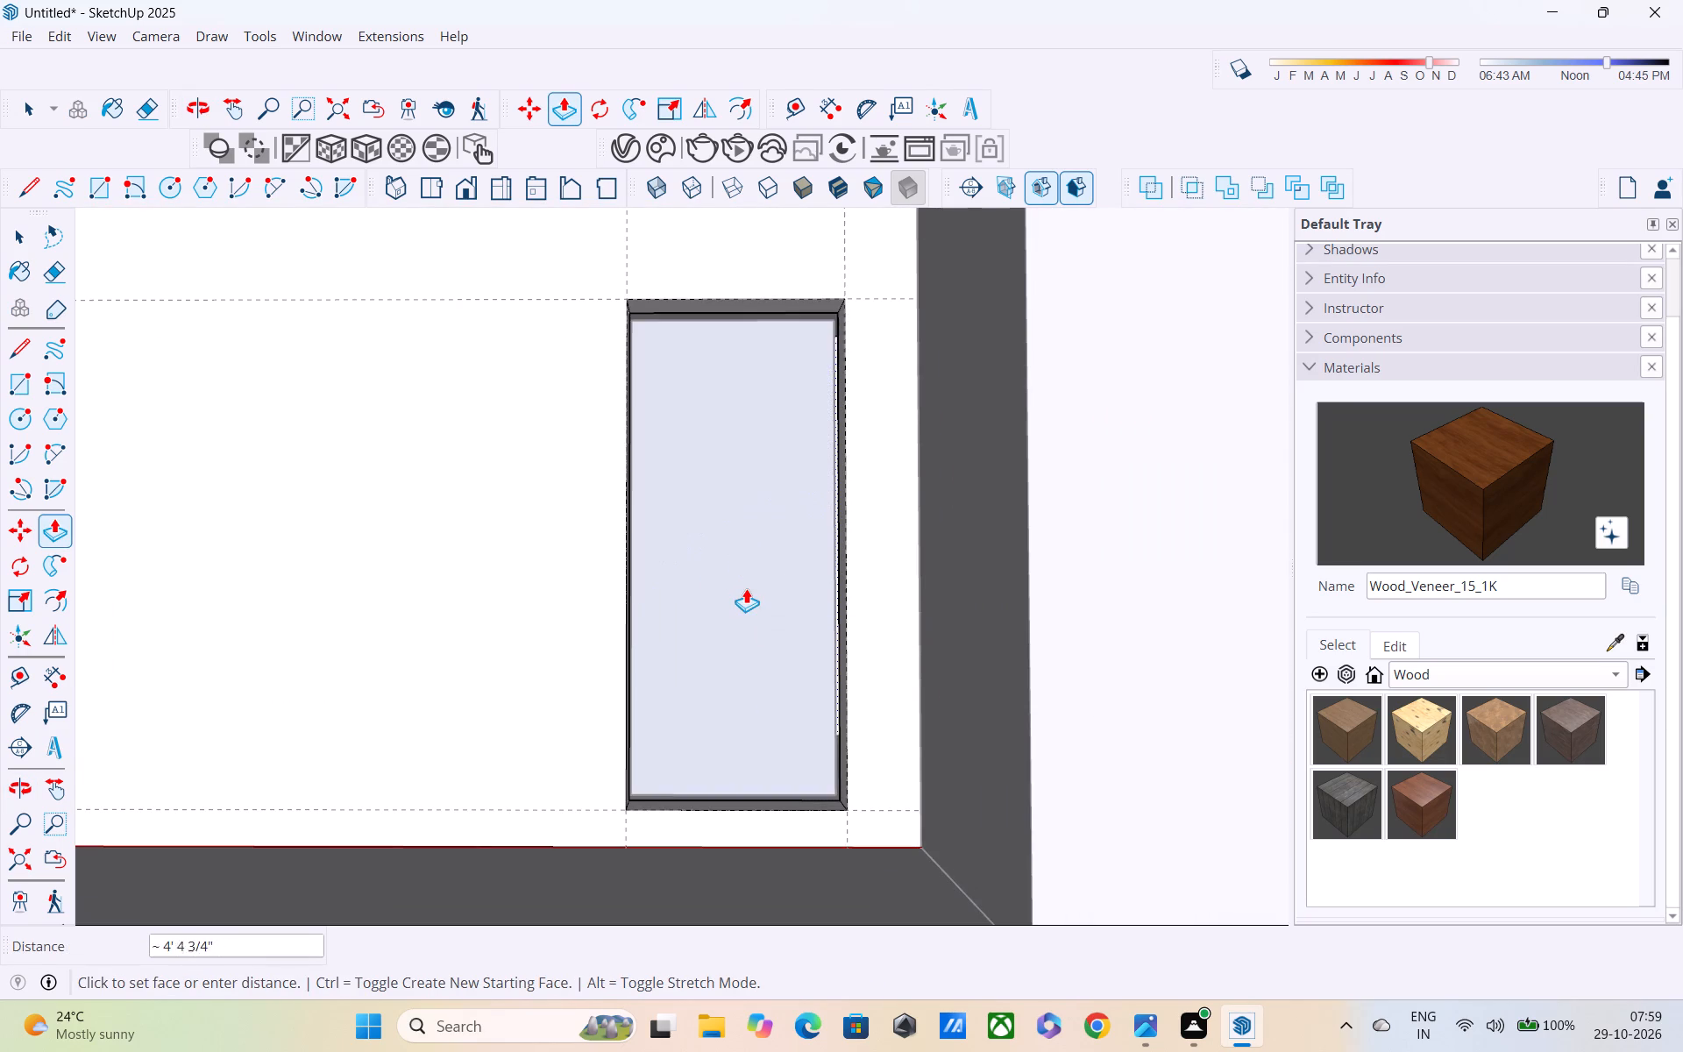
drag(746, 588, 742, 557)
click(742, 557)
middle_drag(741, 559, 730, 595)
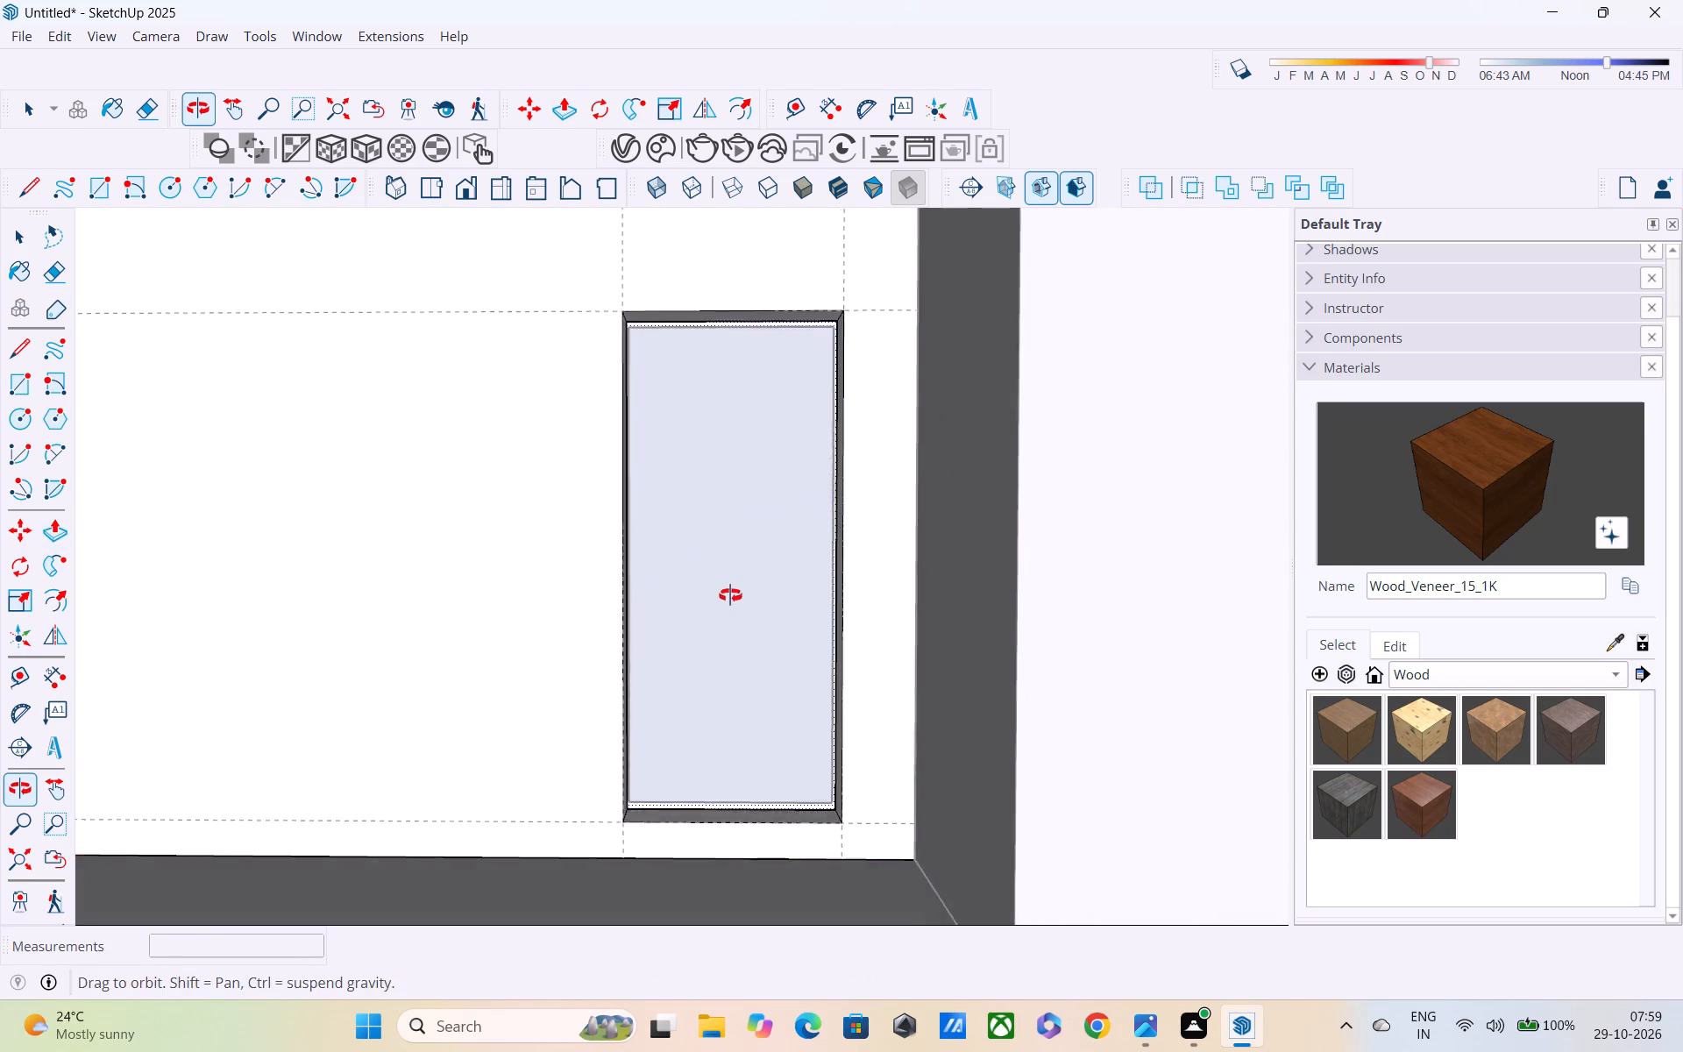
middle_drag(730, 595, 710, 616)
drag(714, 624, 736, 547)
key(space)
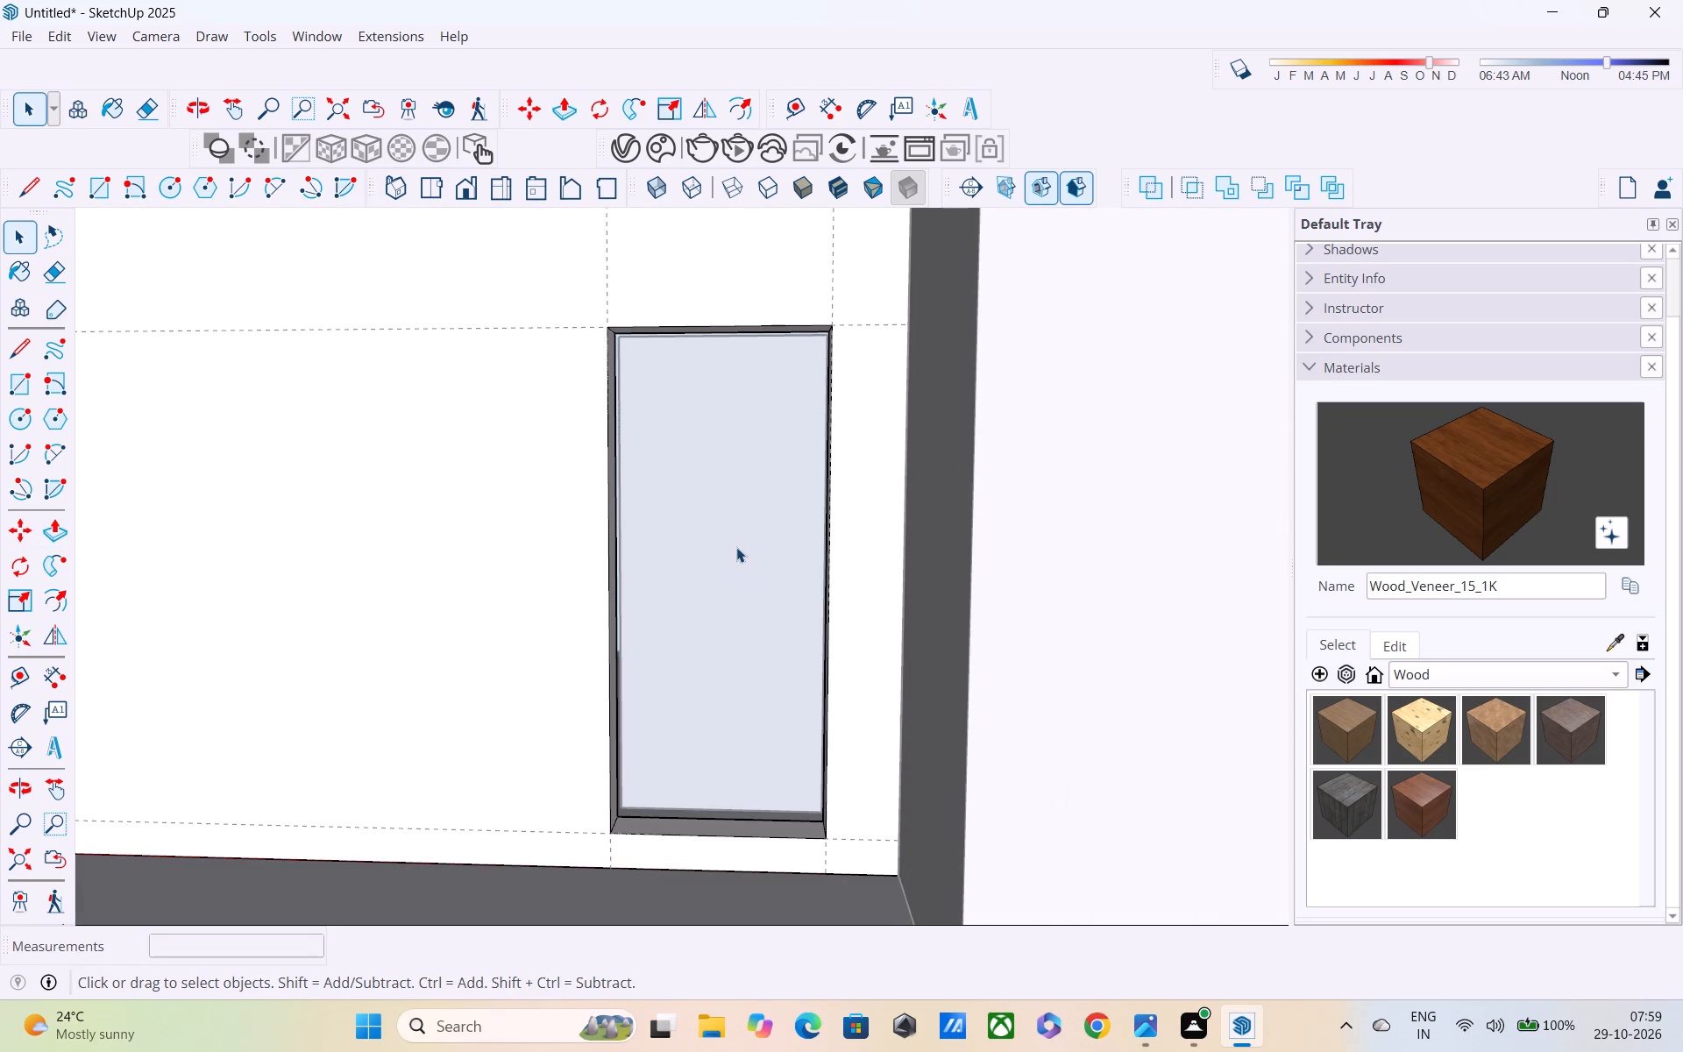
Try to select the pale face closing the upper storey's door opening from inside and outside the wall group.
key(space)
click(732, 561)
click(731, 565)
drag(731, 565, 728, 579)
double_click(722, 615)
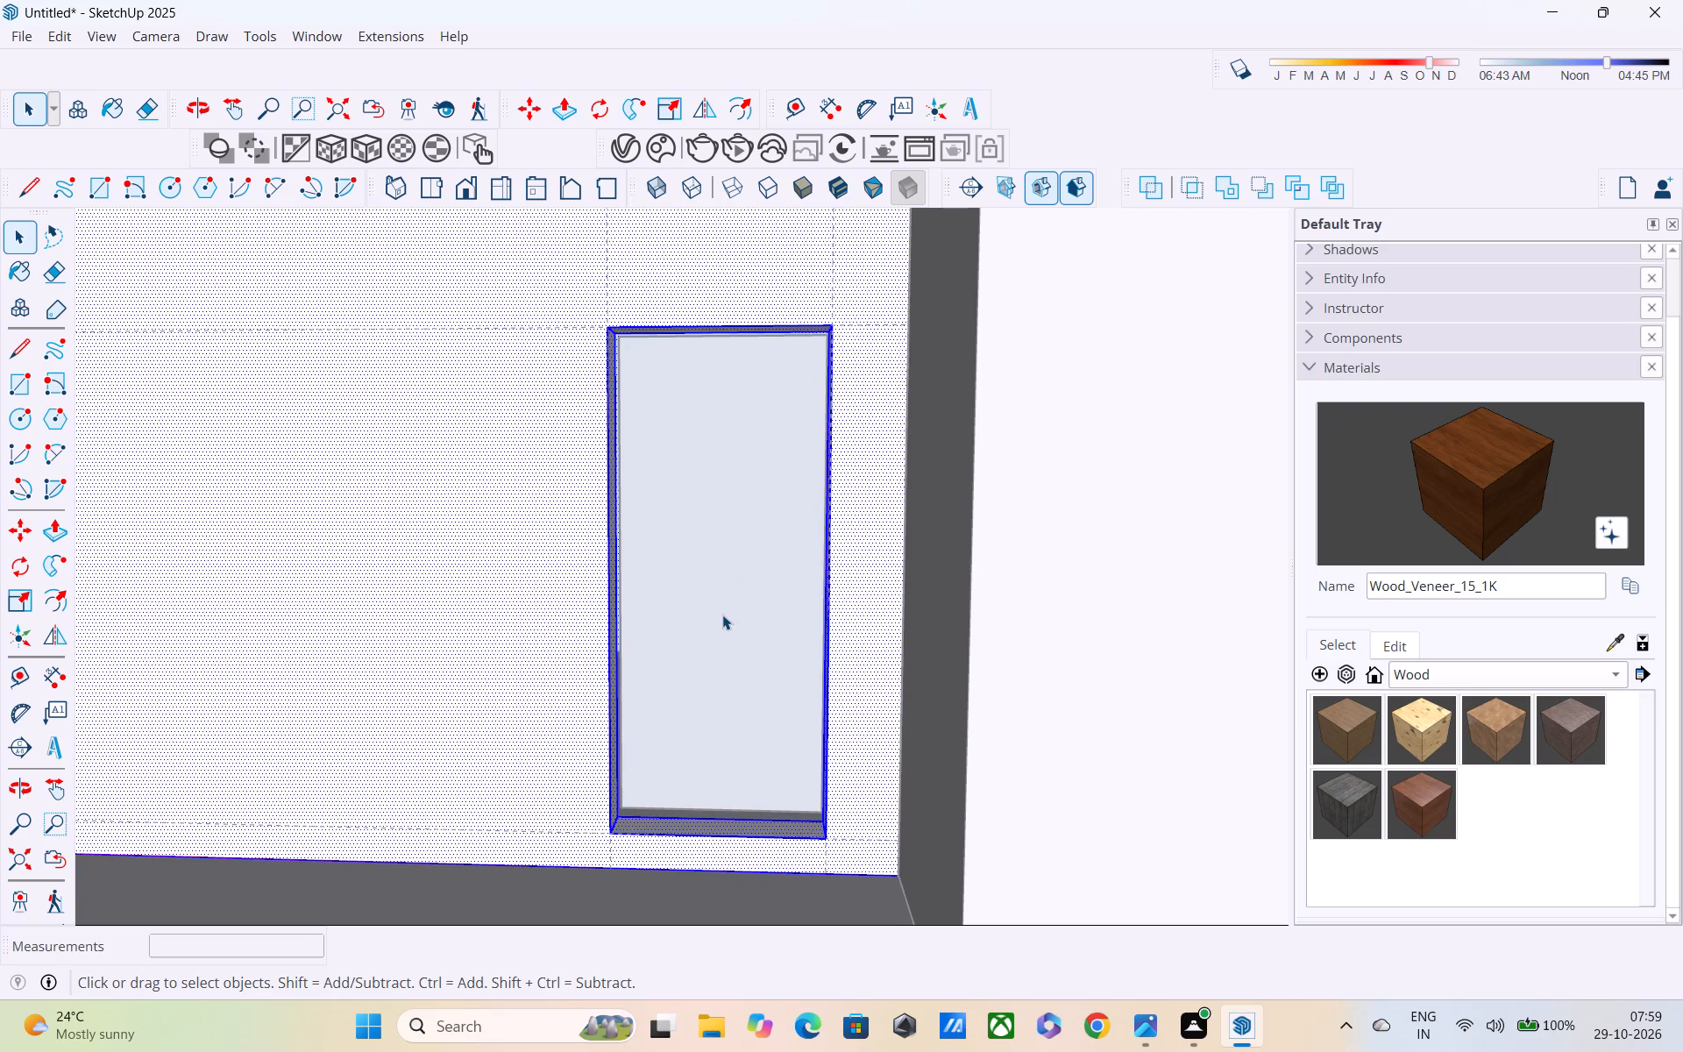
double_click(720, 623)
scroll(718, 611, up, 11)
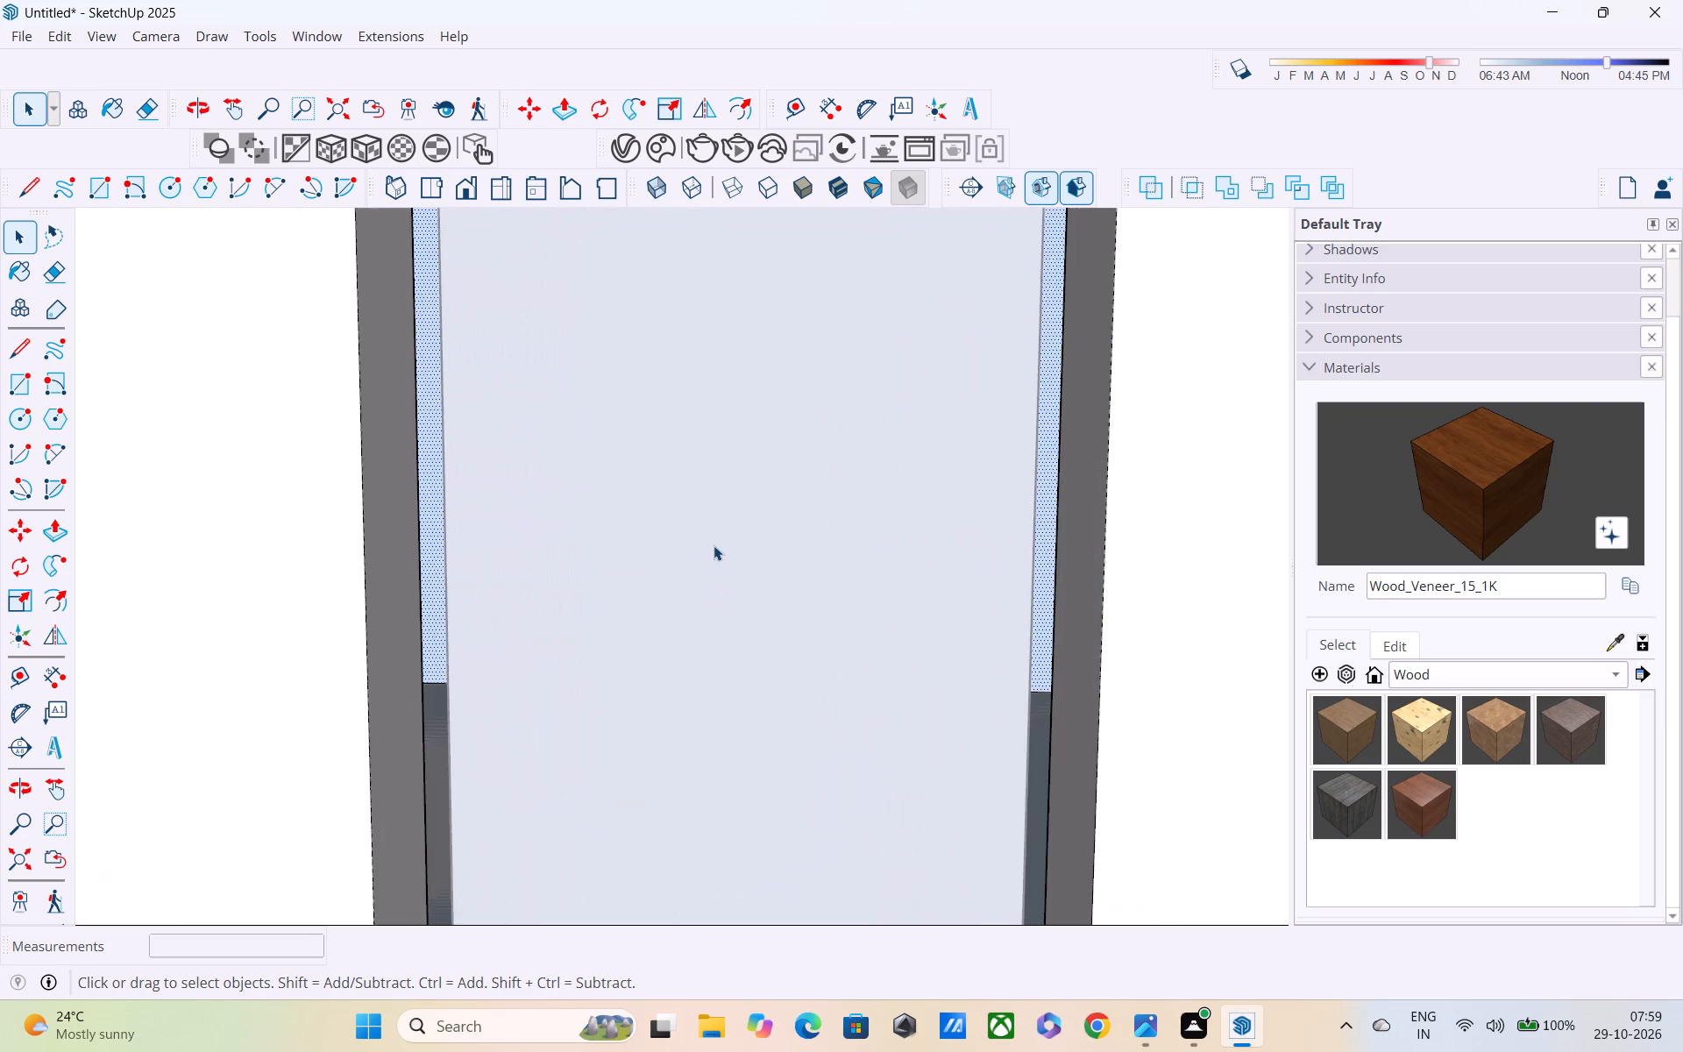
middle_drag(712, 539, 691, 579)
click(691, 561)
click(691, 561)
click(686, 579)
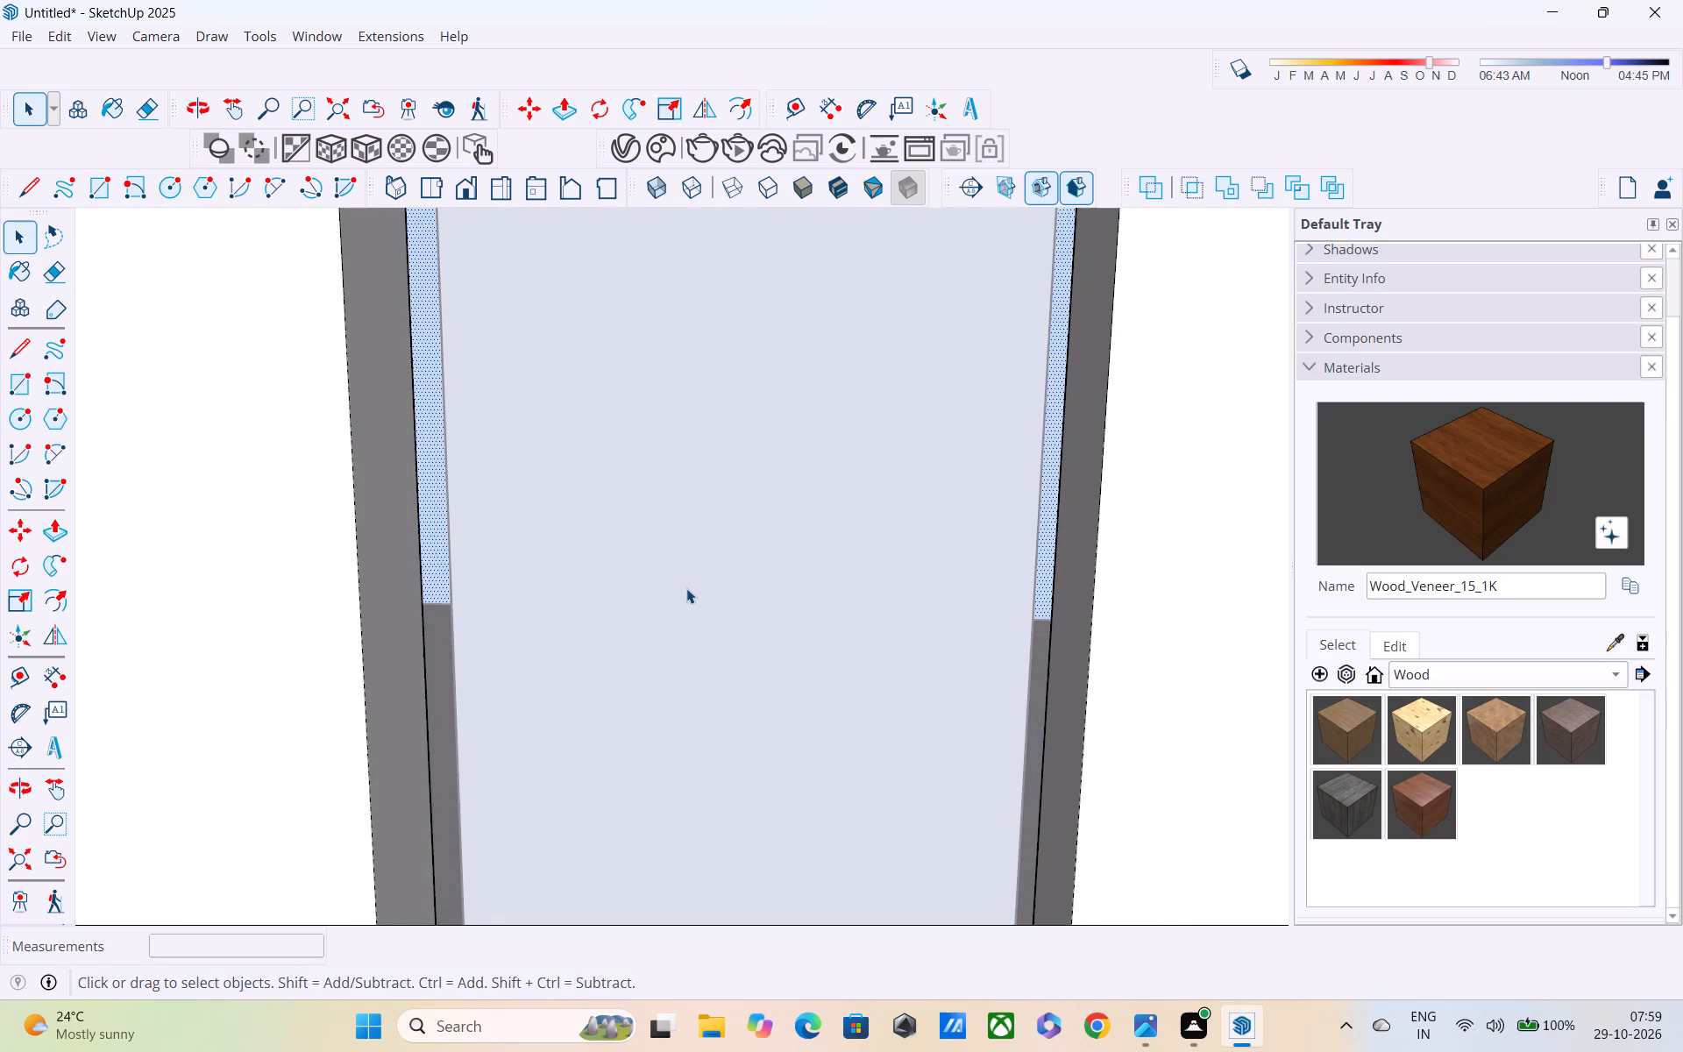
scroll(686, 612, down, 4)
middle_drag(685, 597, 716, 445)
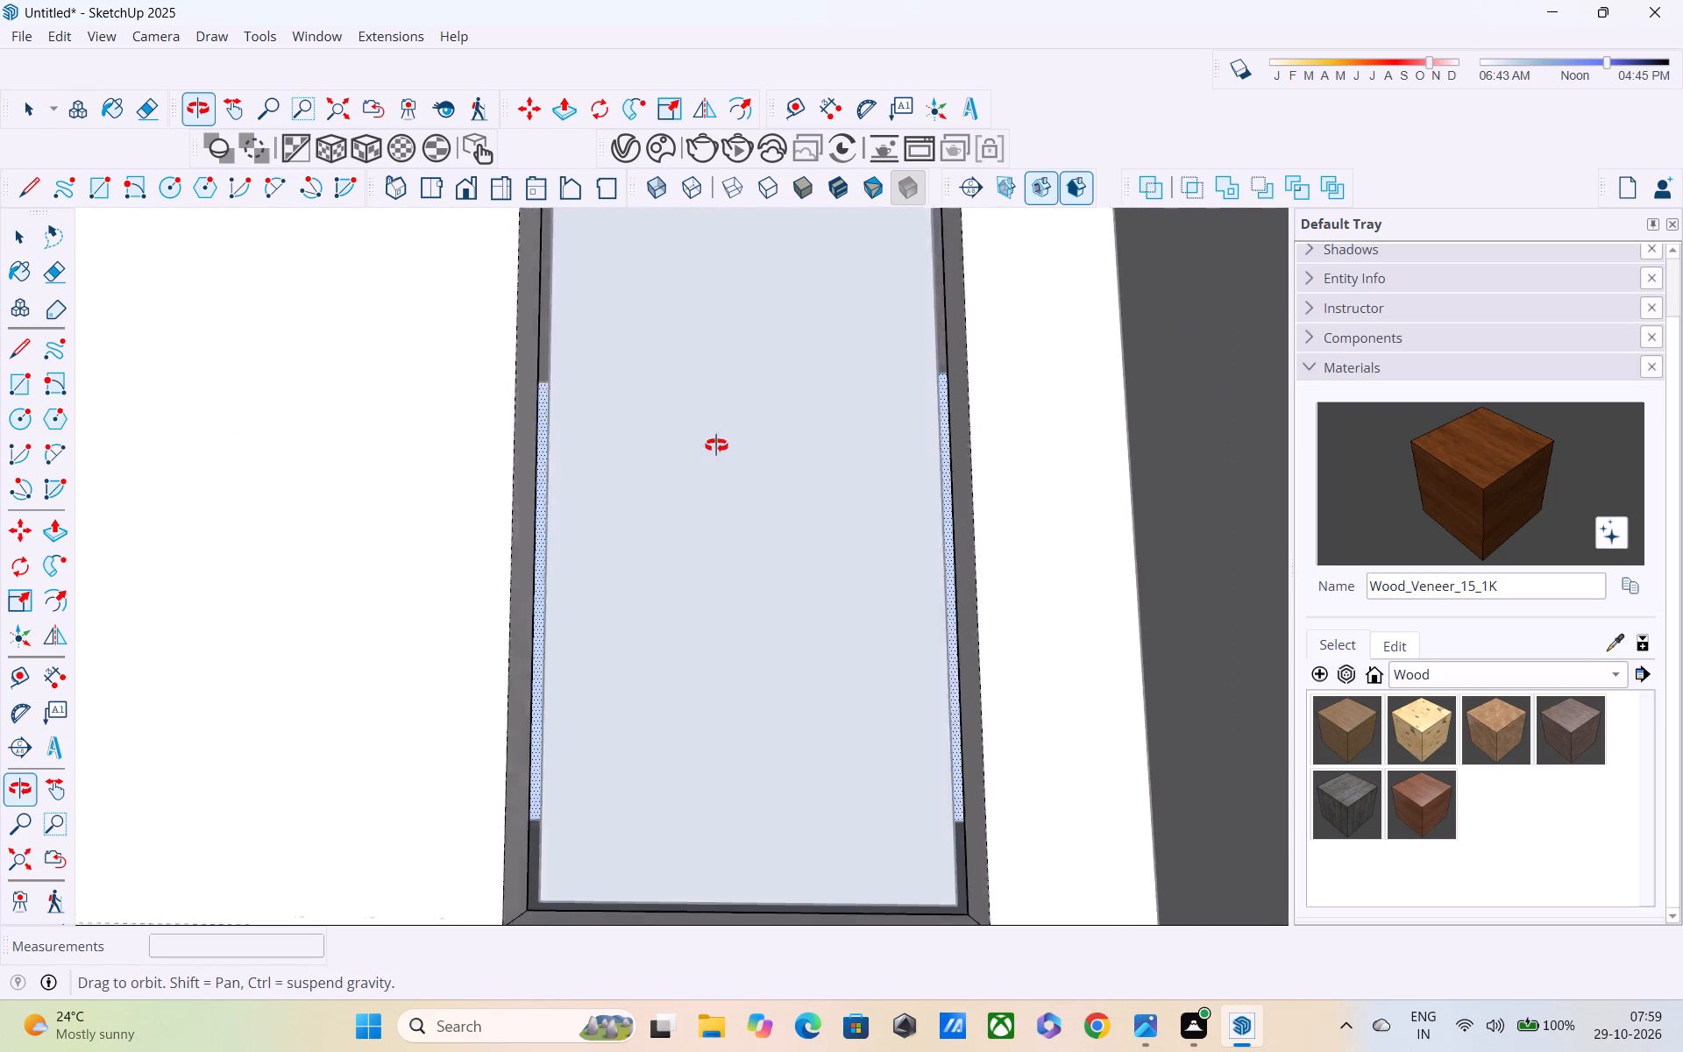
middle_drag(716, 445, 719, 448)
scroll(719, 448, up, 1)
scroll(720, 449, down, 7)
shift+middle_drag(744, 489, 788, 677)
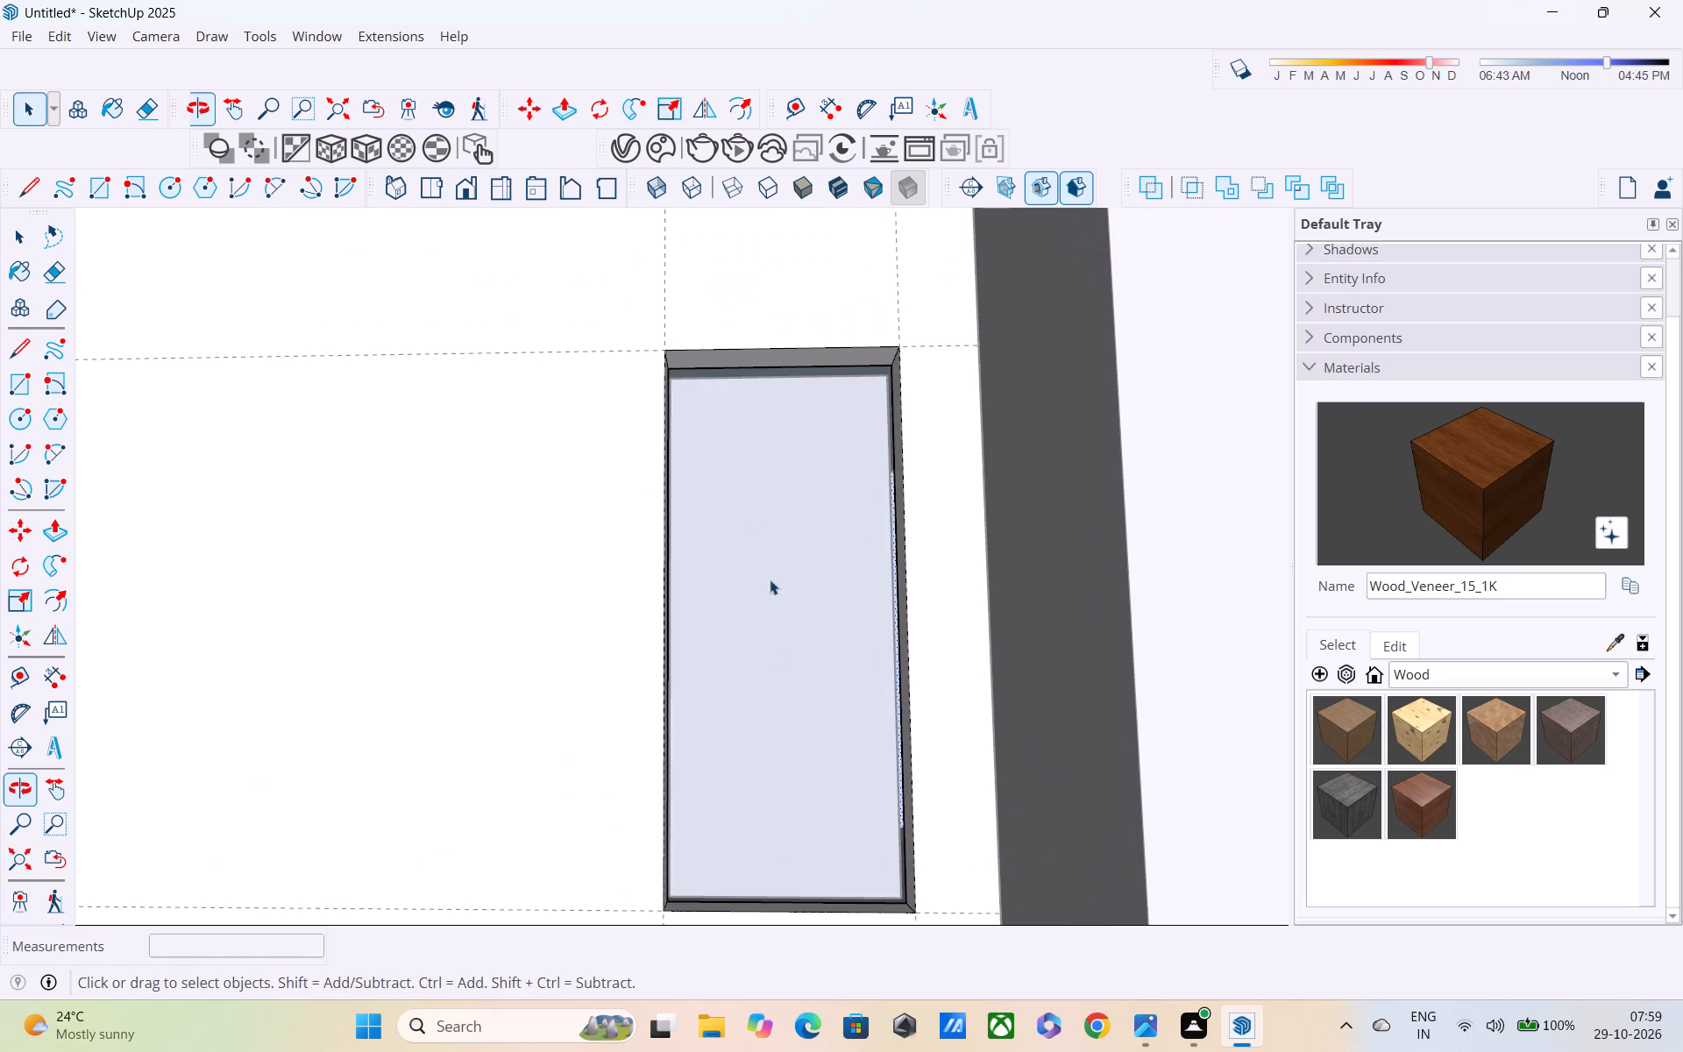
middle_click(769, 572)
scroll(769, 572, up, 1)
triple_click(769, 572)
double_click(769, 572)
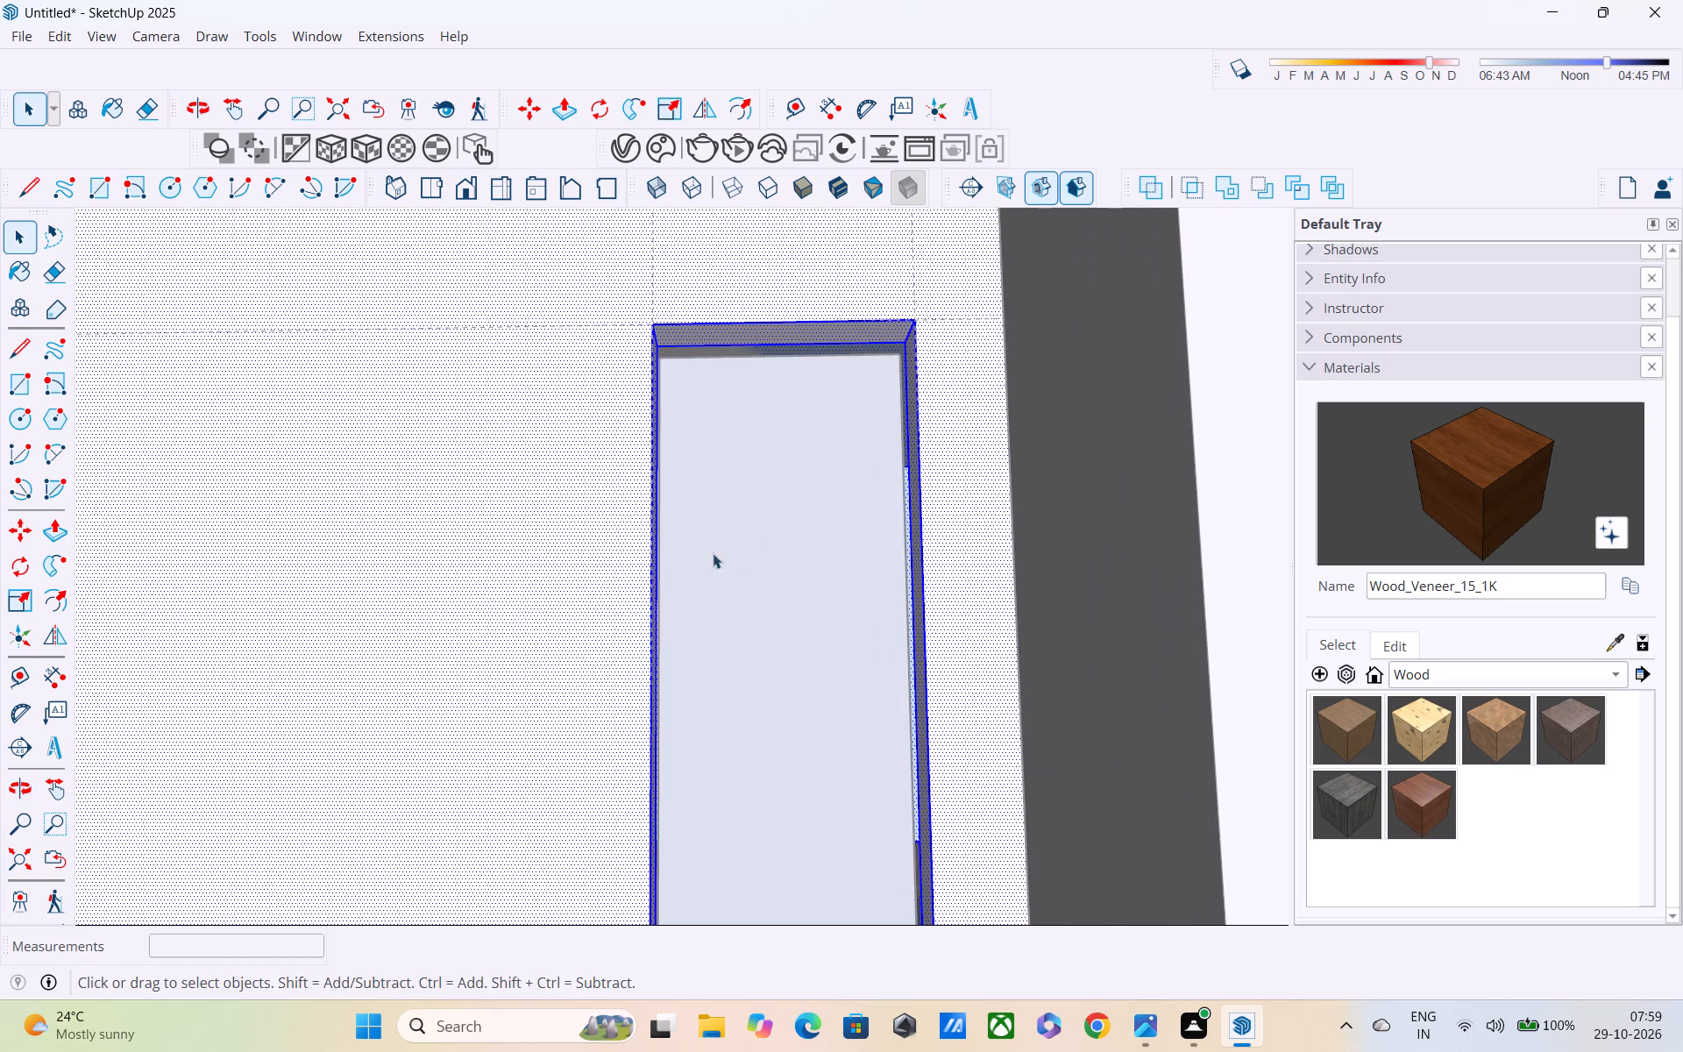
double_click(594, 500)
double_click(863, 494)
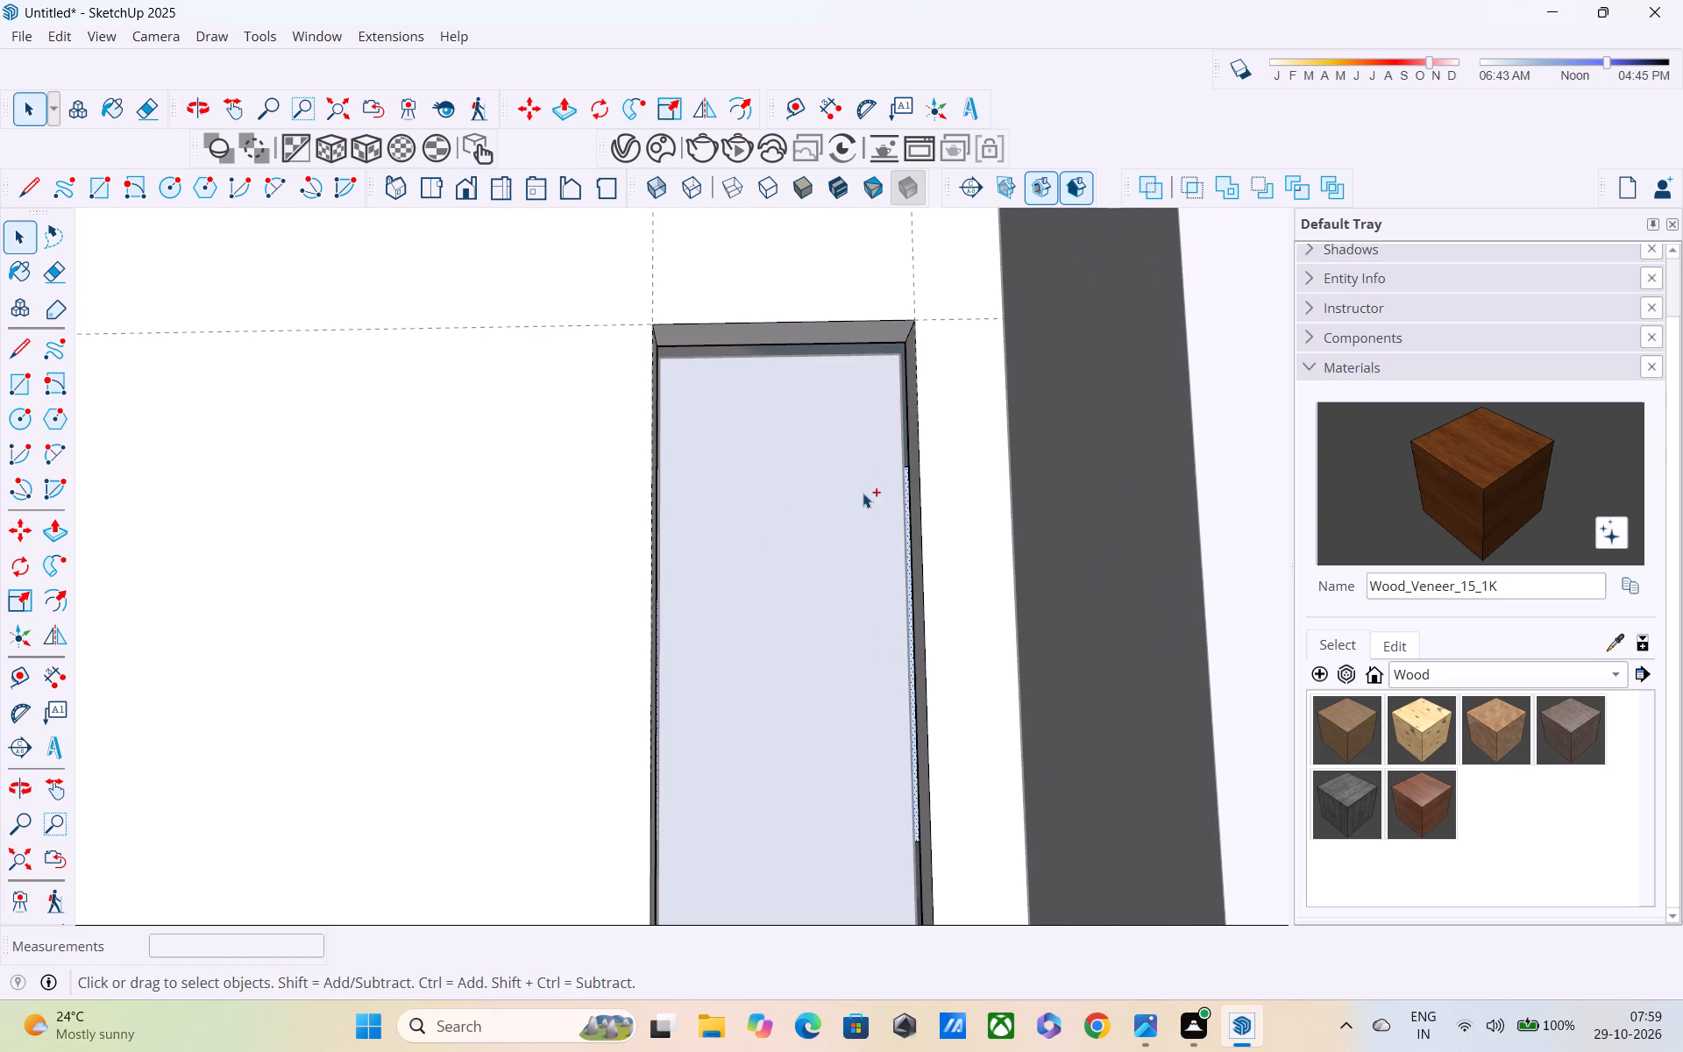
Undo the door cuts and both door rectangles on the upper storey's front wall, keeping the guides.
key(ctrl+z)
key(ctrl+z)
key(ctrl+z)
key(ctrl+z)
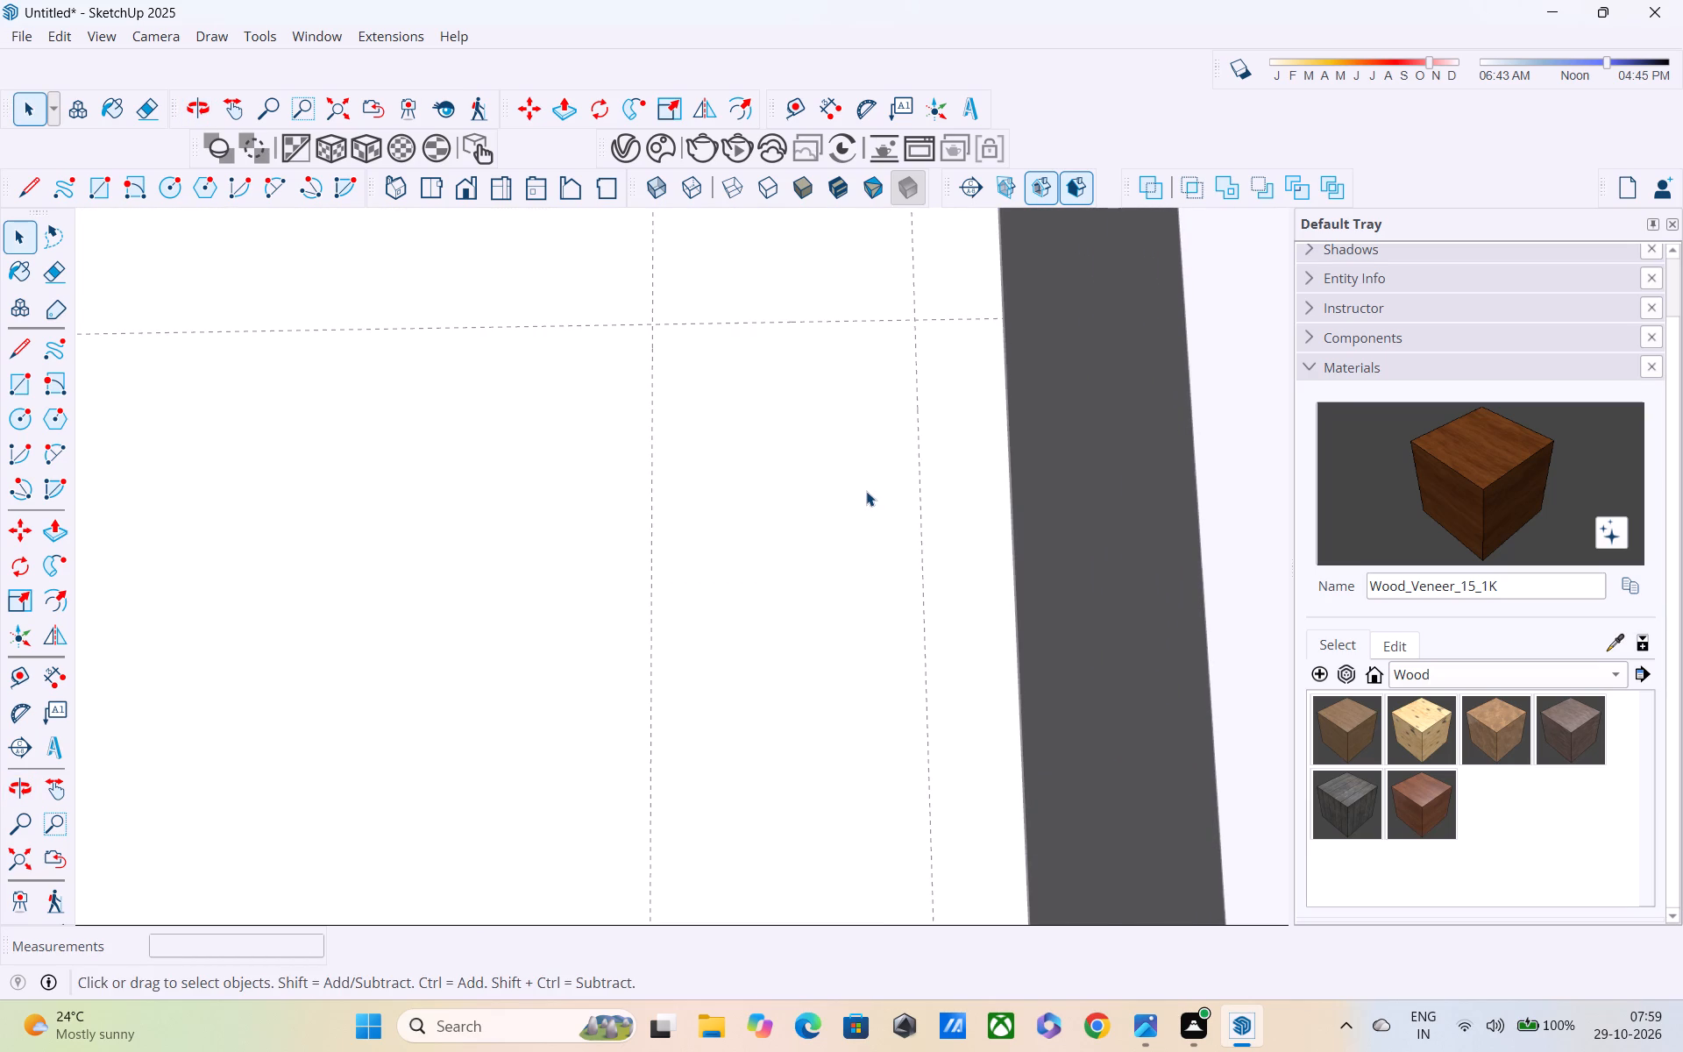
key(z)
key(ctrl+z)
Delete the two vertical door guides on the upper storey's front wall.
scroll(869, 497, down, 2)
shift+middle_drag(870, 498, 870, 417)
middle_drag(873, 451, 1316, 671)
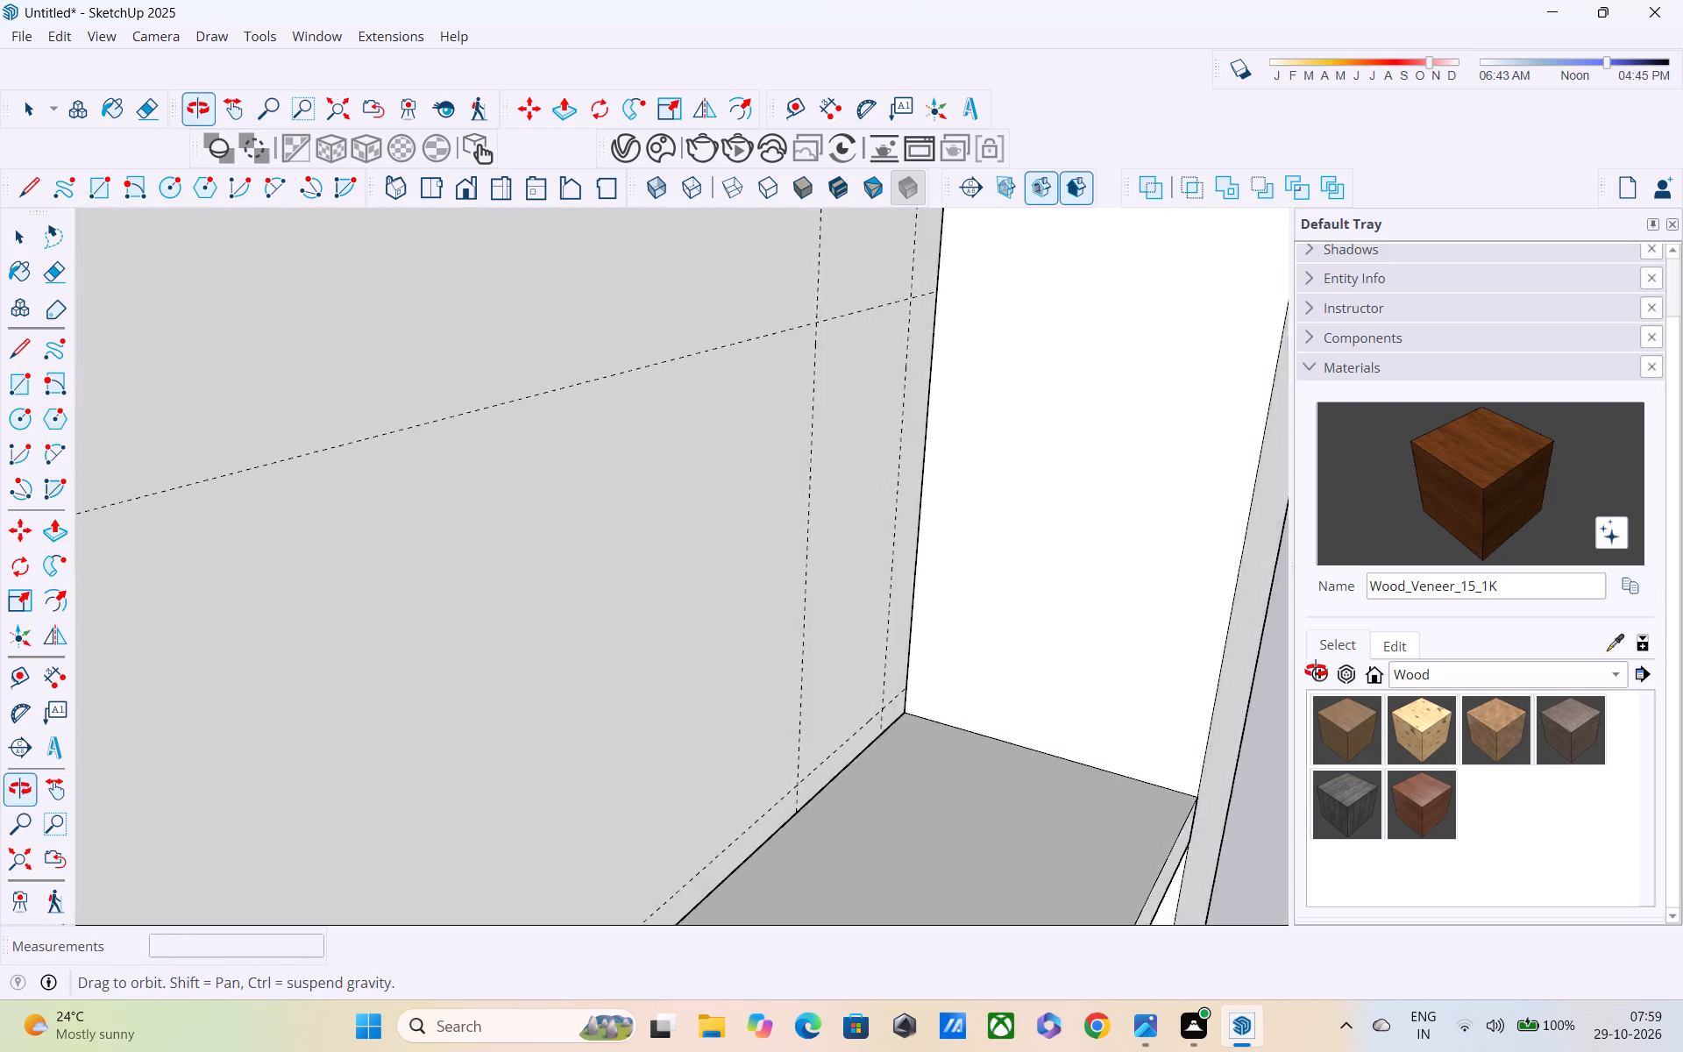
middle_drag(1316, 671, 1222, 595)
key(space)
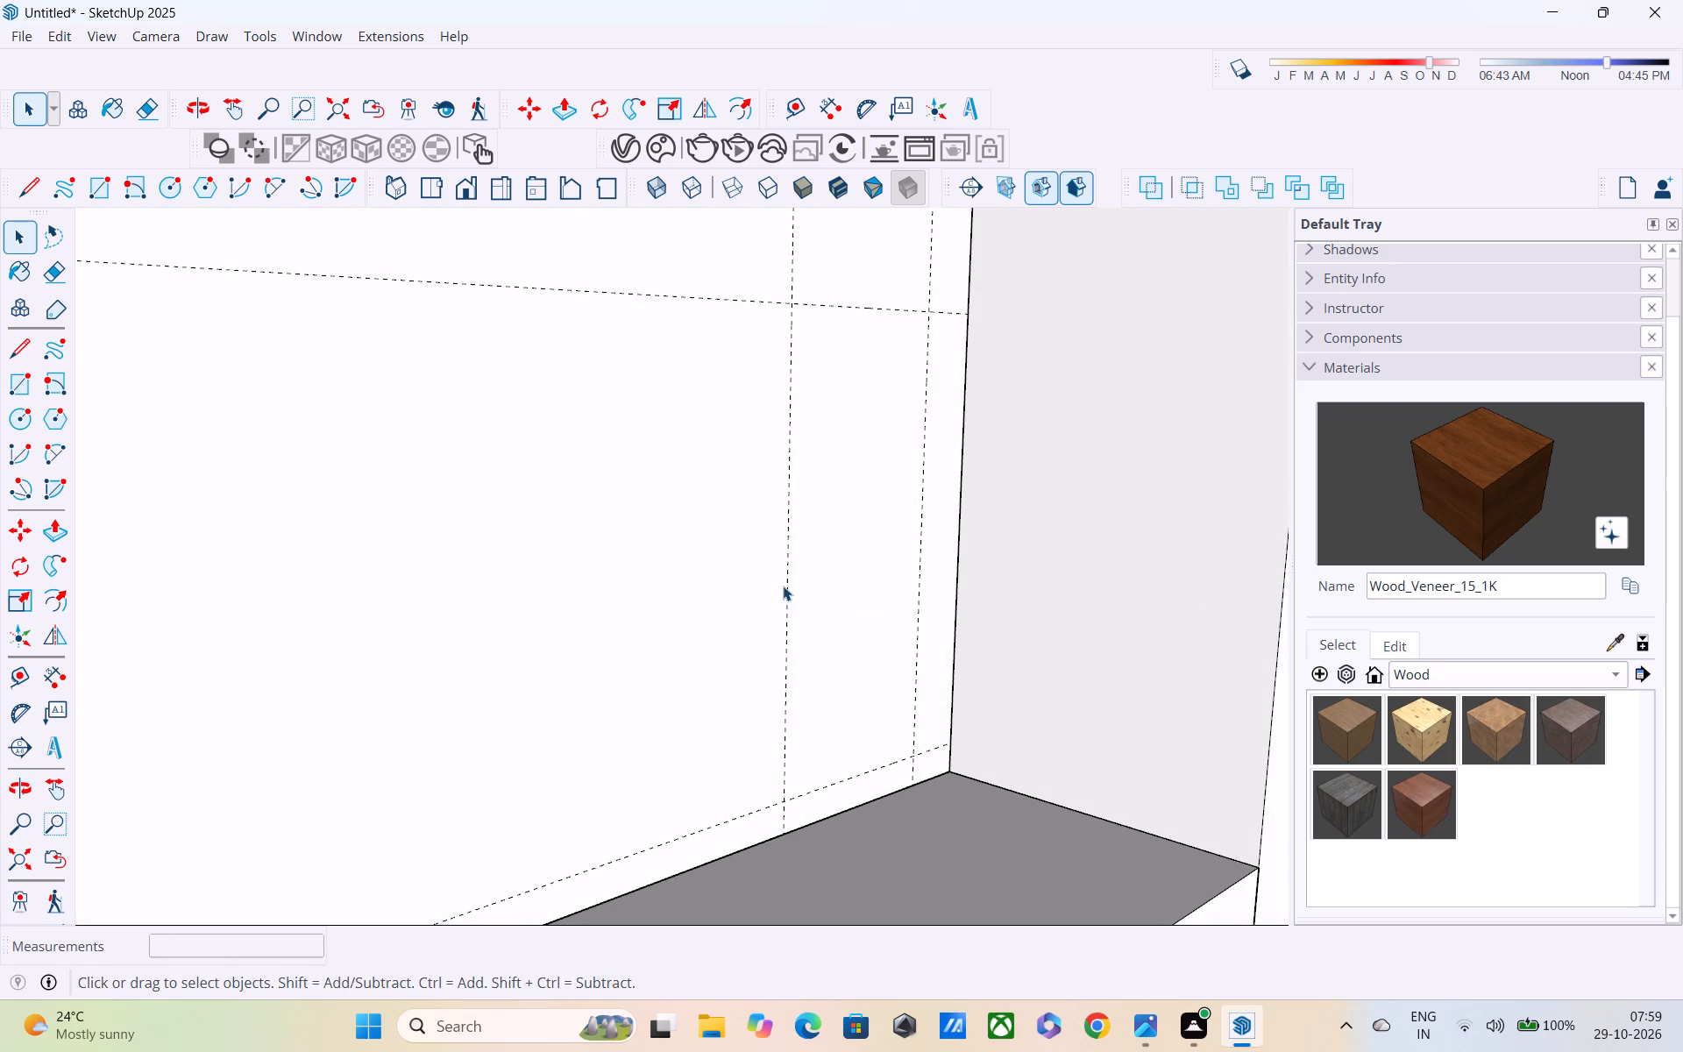
click(790, 494)
key(Delete)
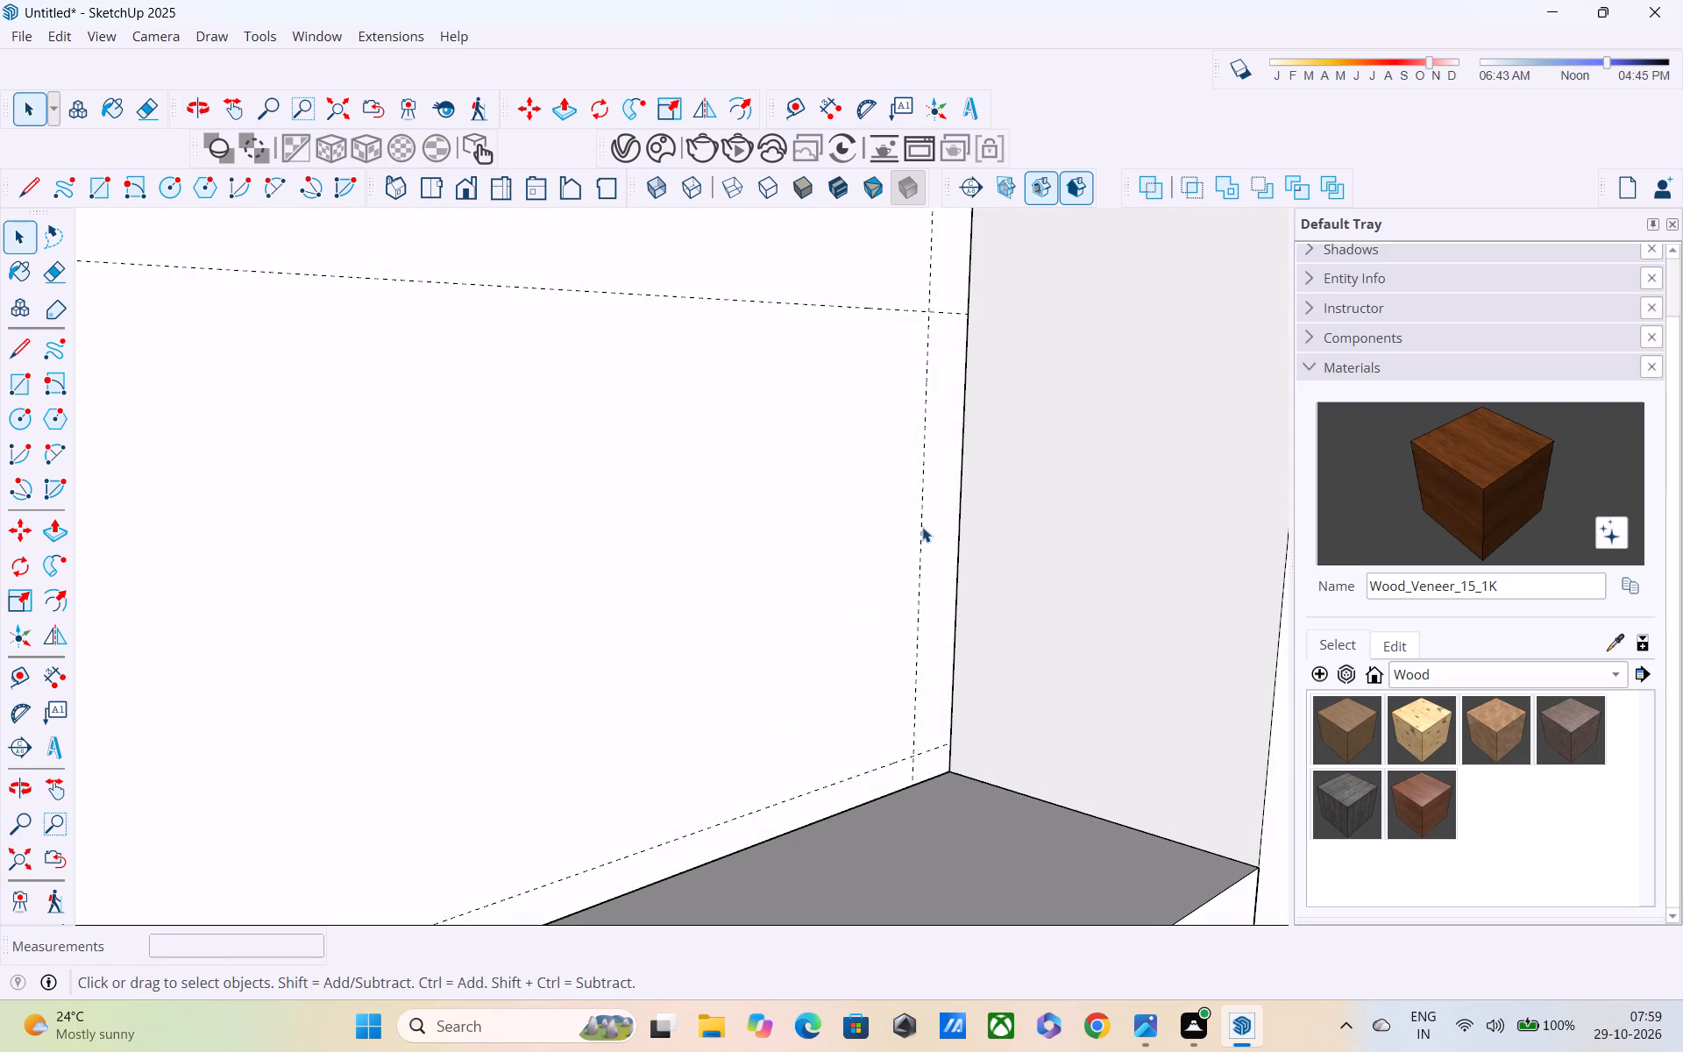
click(922, 527)
key(Delete)
Place vertical guides on the upper storey's front wall, one 1' from the inner corner edge and another 3' further along.
text(YT)
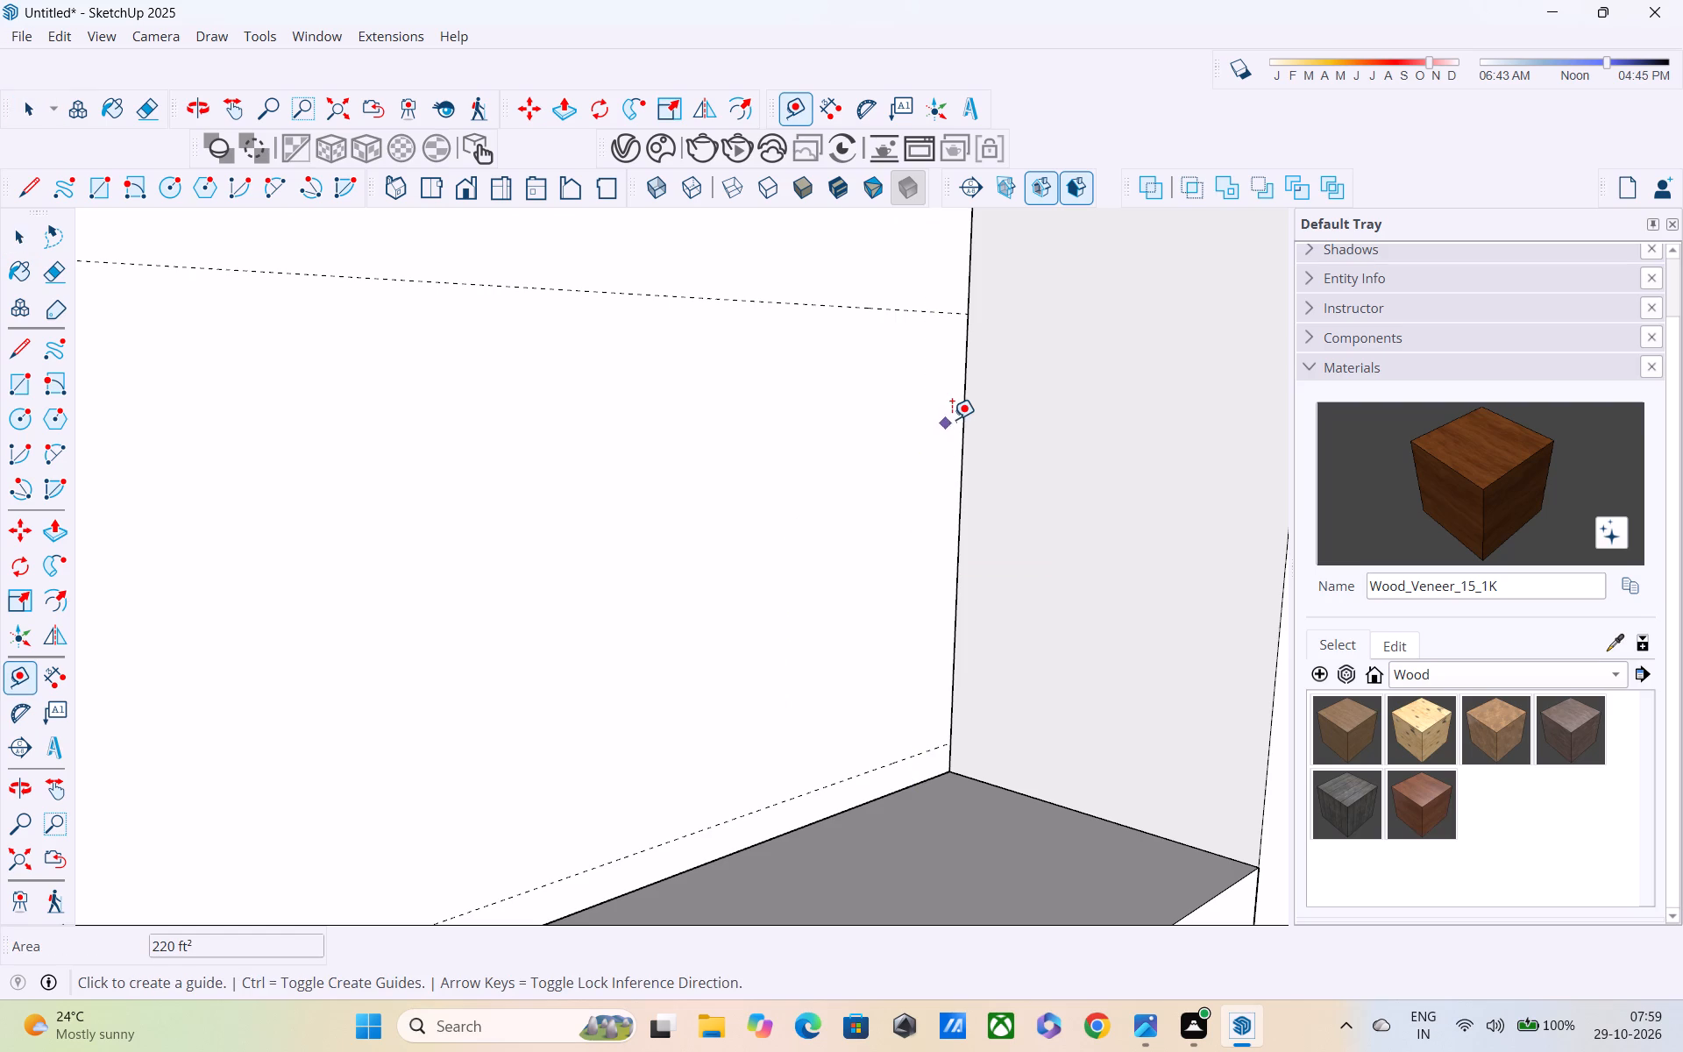
click(962, 390)
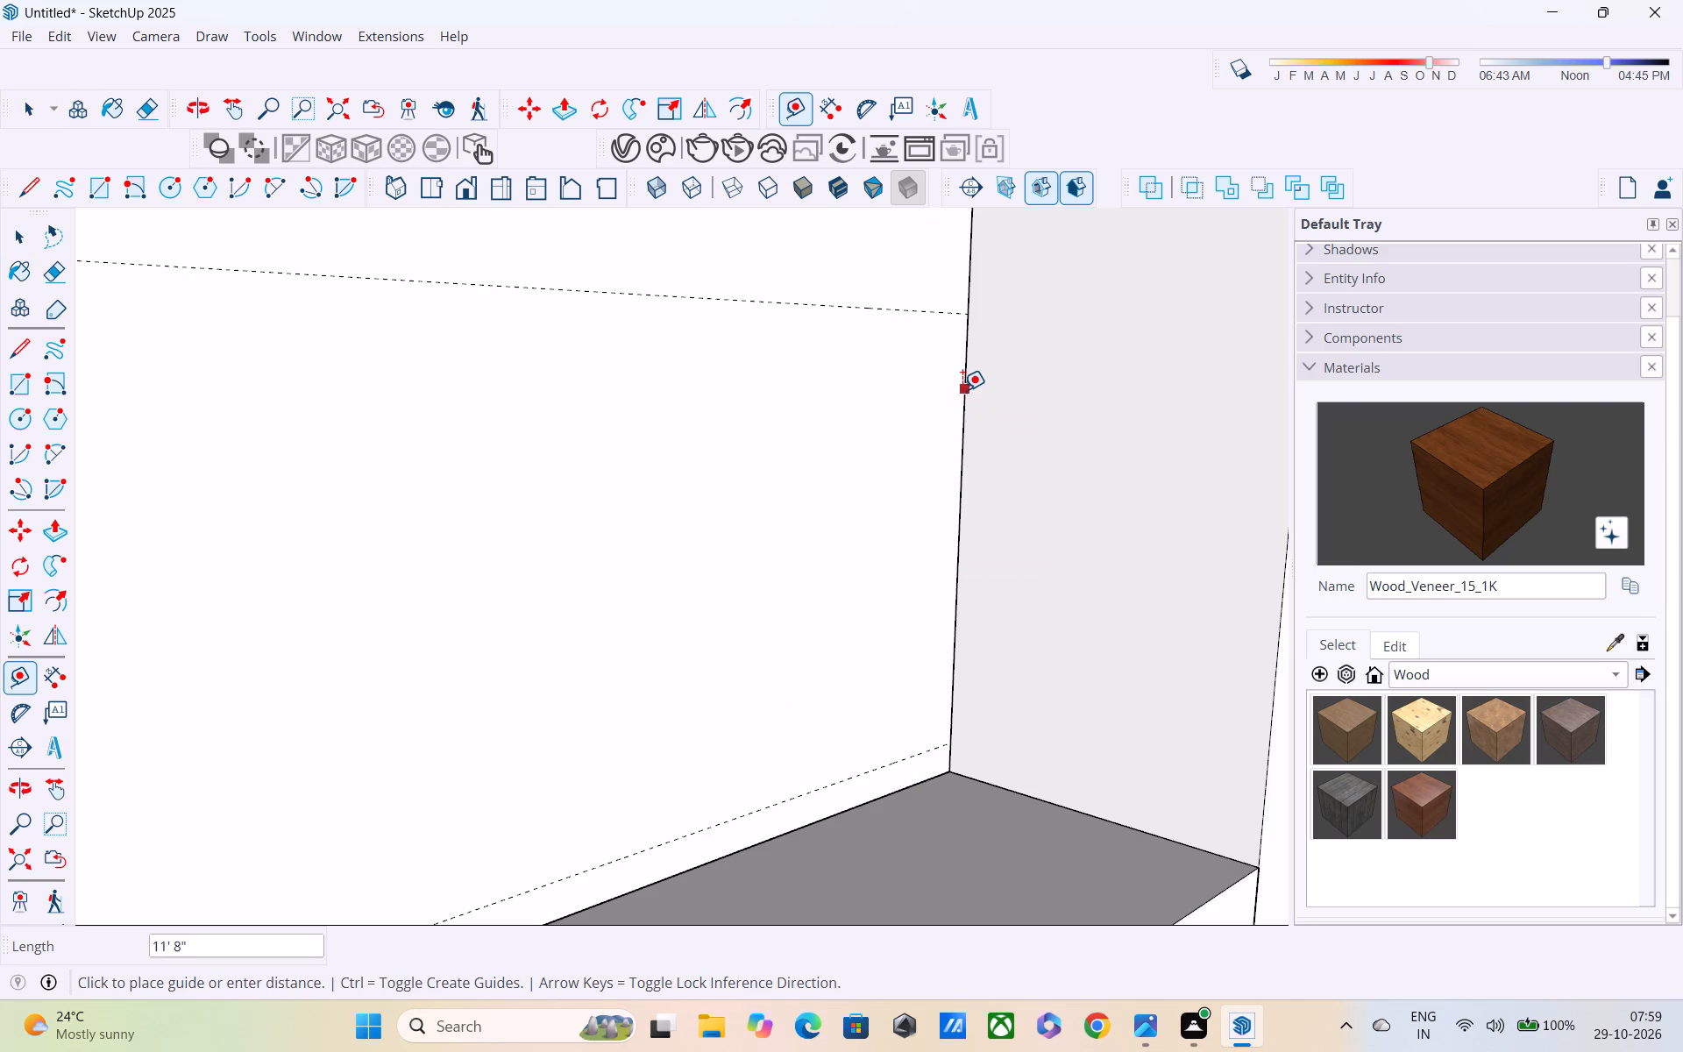
text(1')
key(Return)
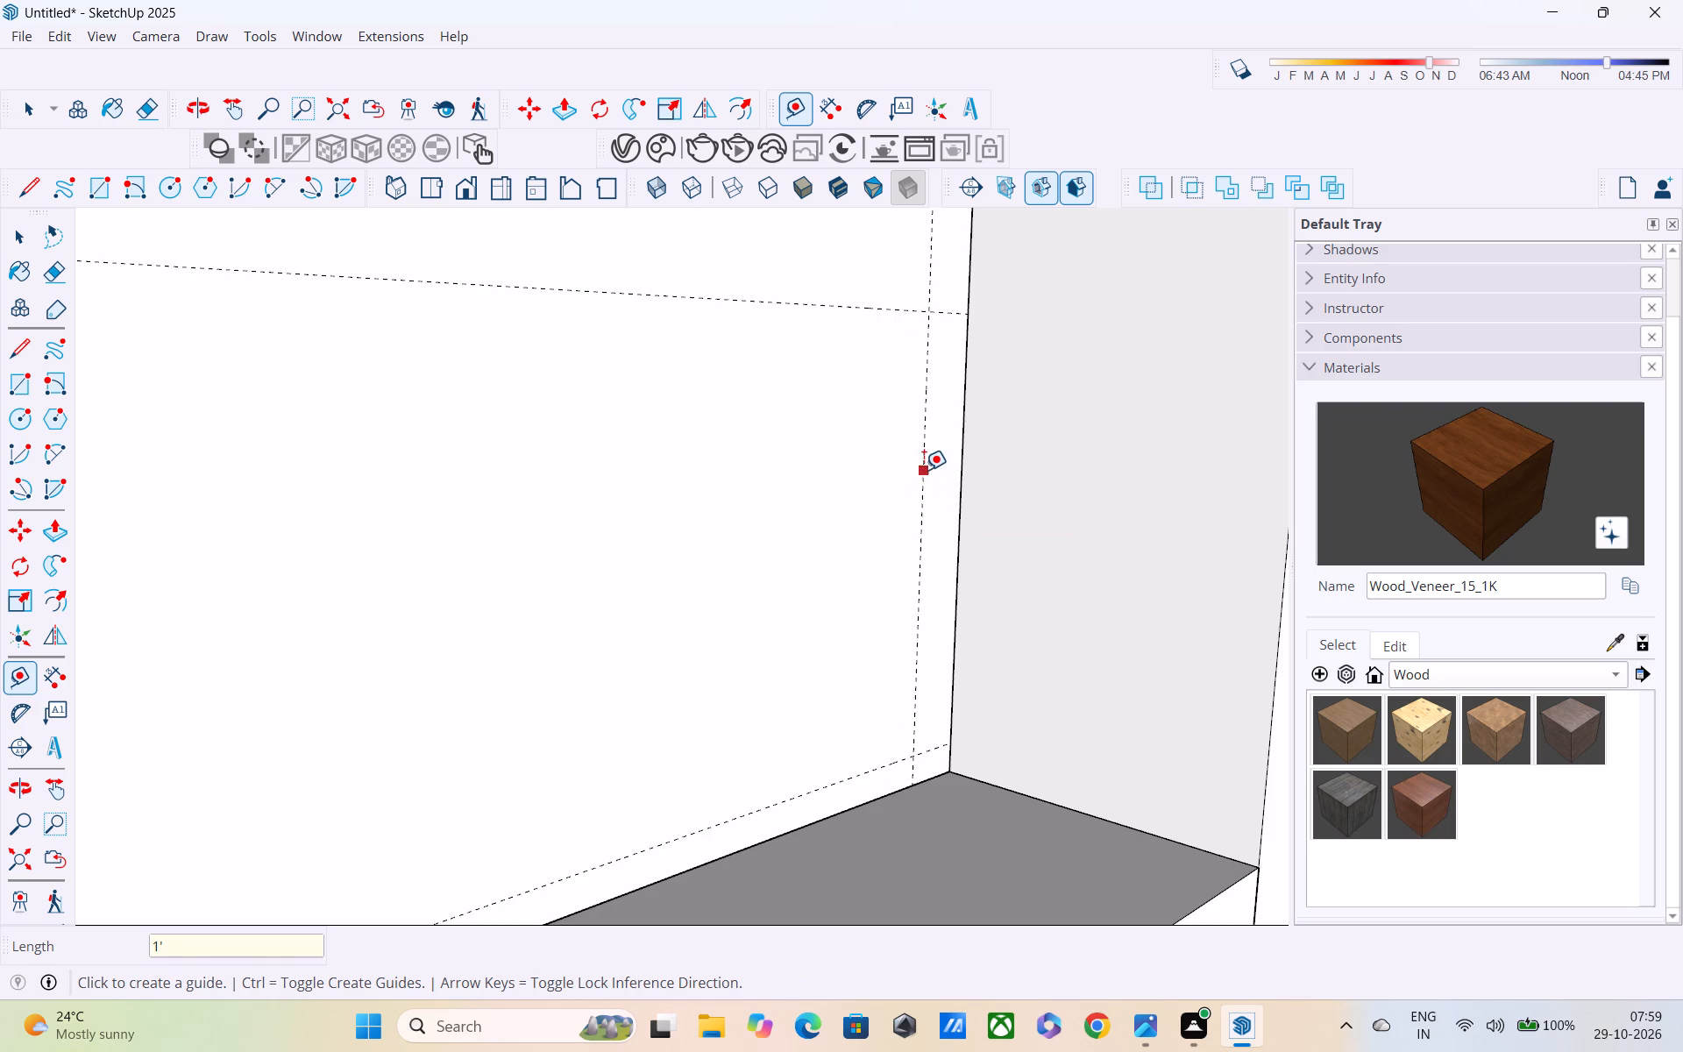
click(924, 470)
text(3')
key(Return)
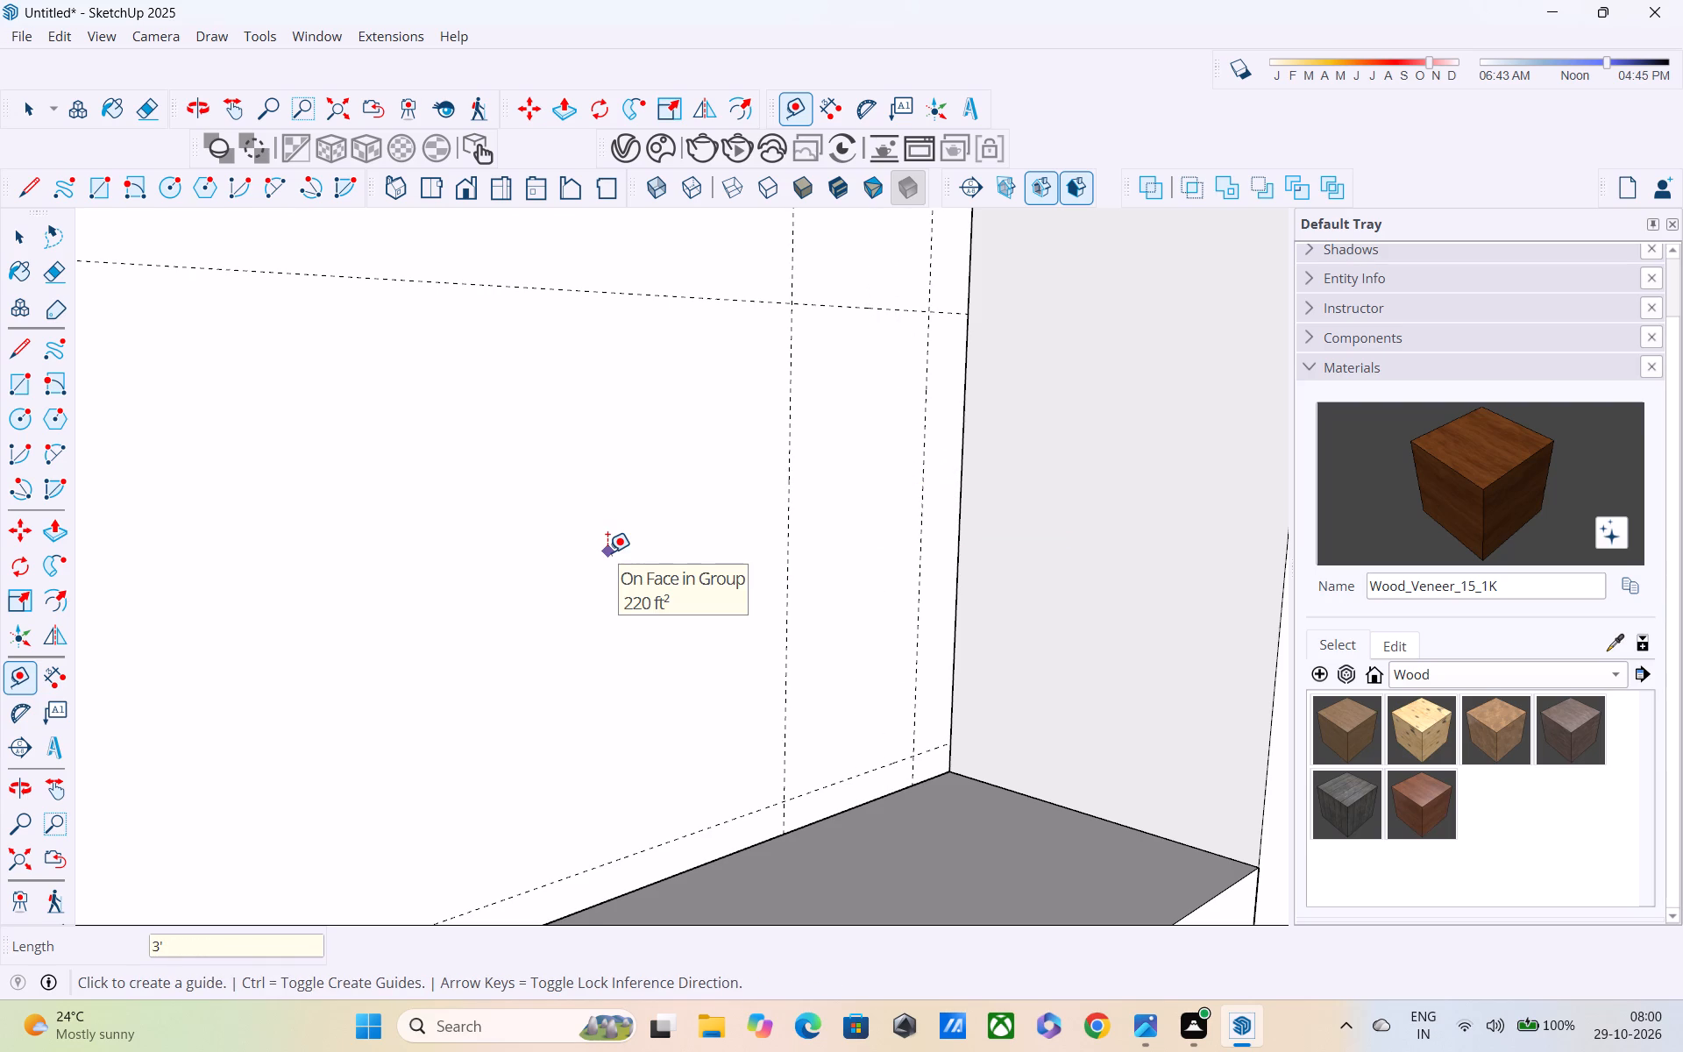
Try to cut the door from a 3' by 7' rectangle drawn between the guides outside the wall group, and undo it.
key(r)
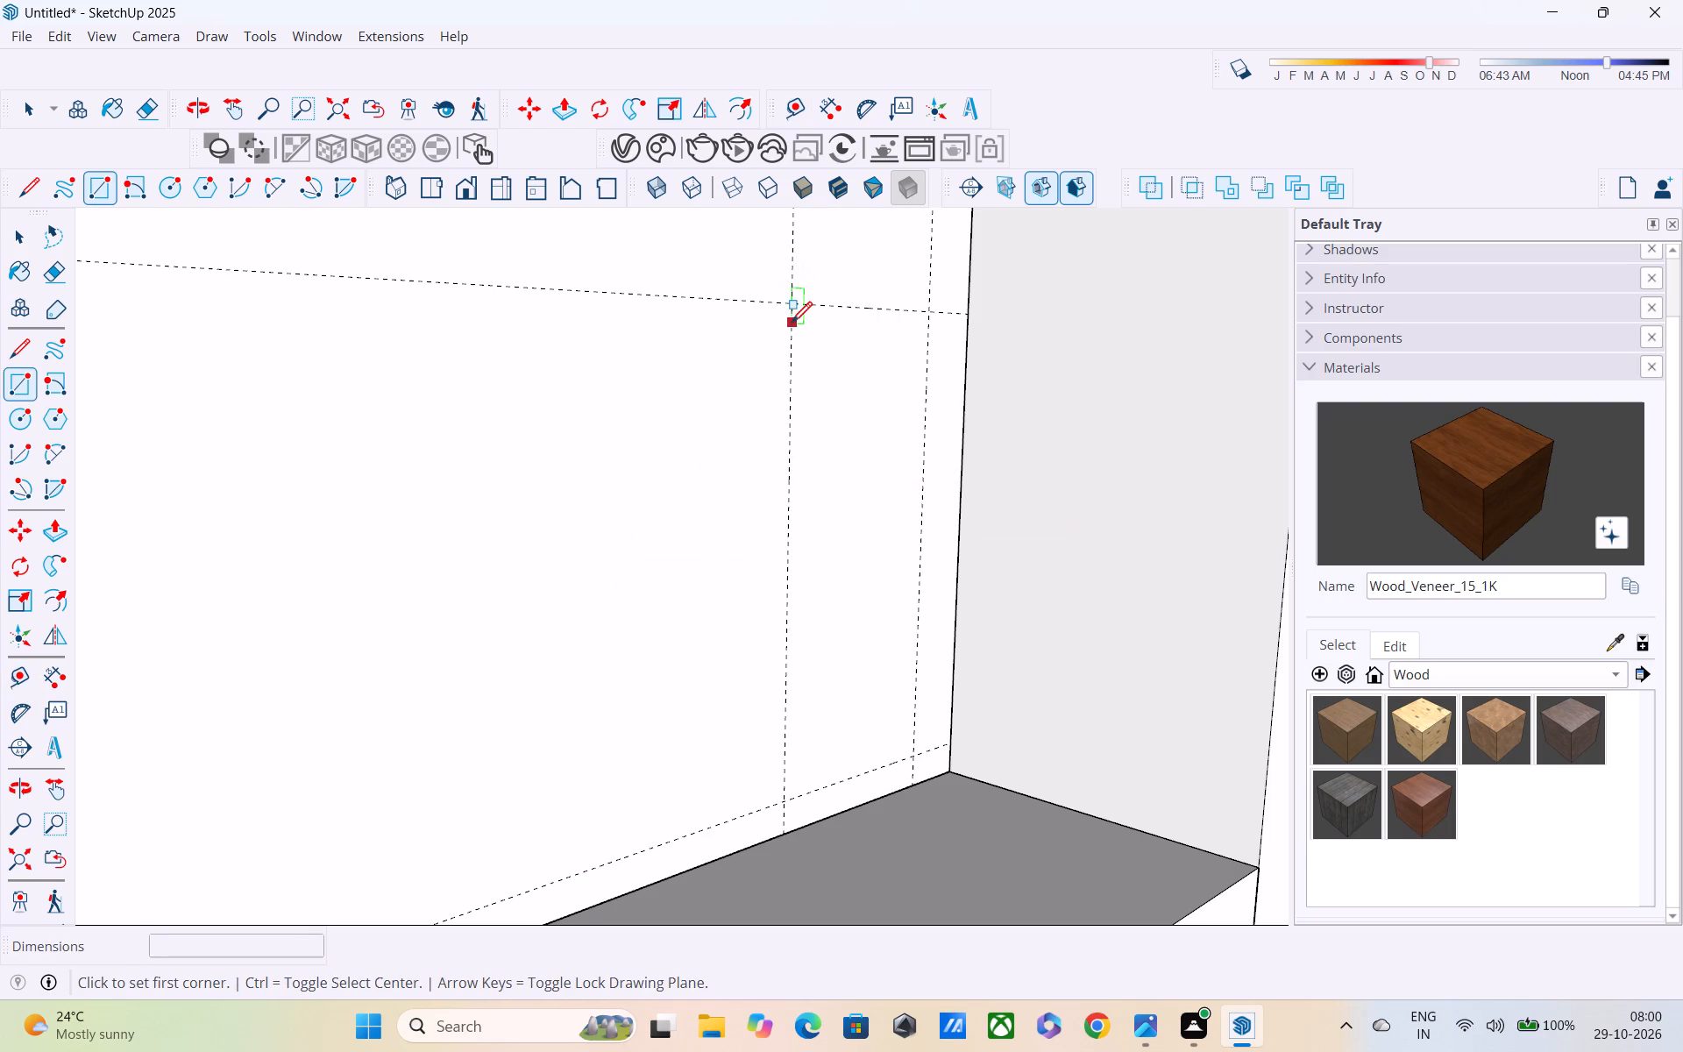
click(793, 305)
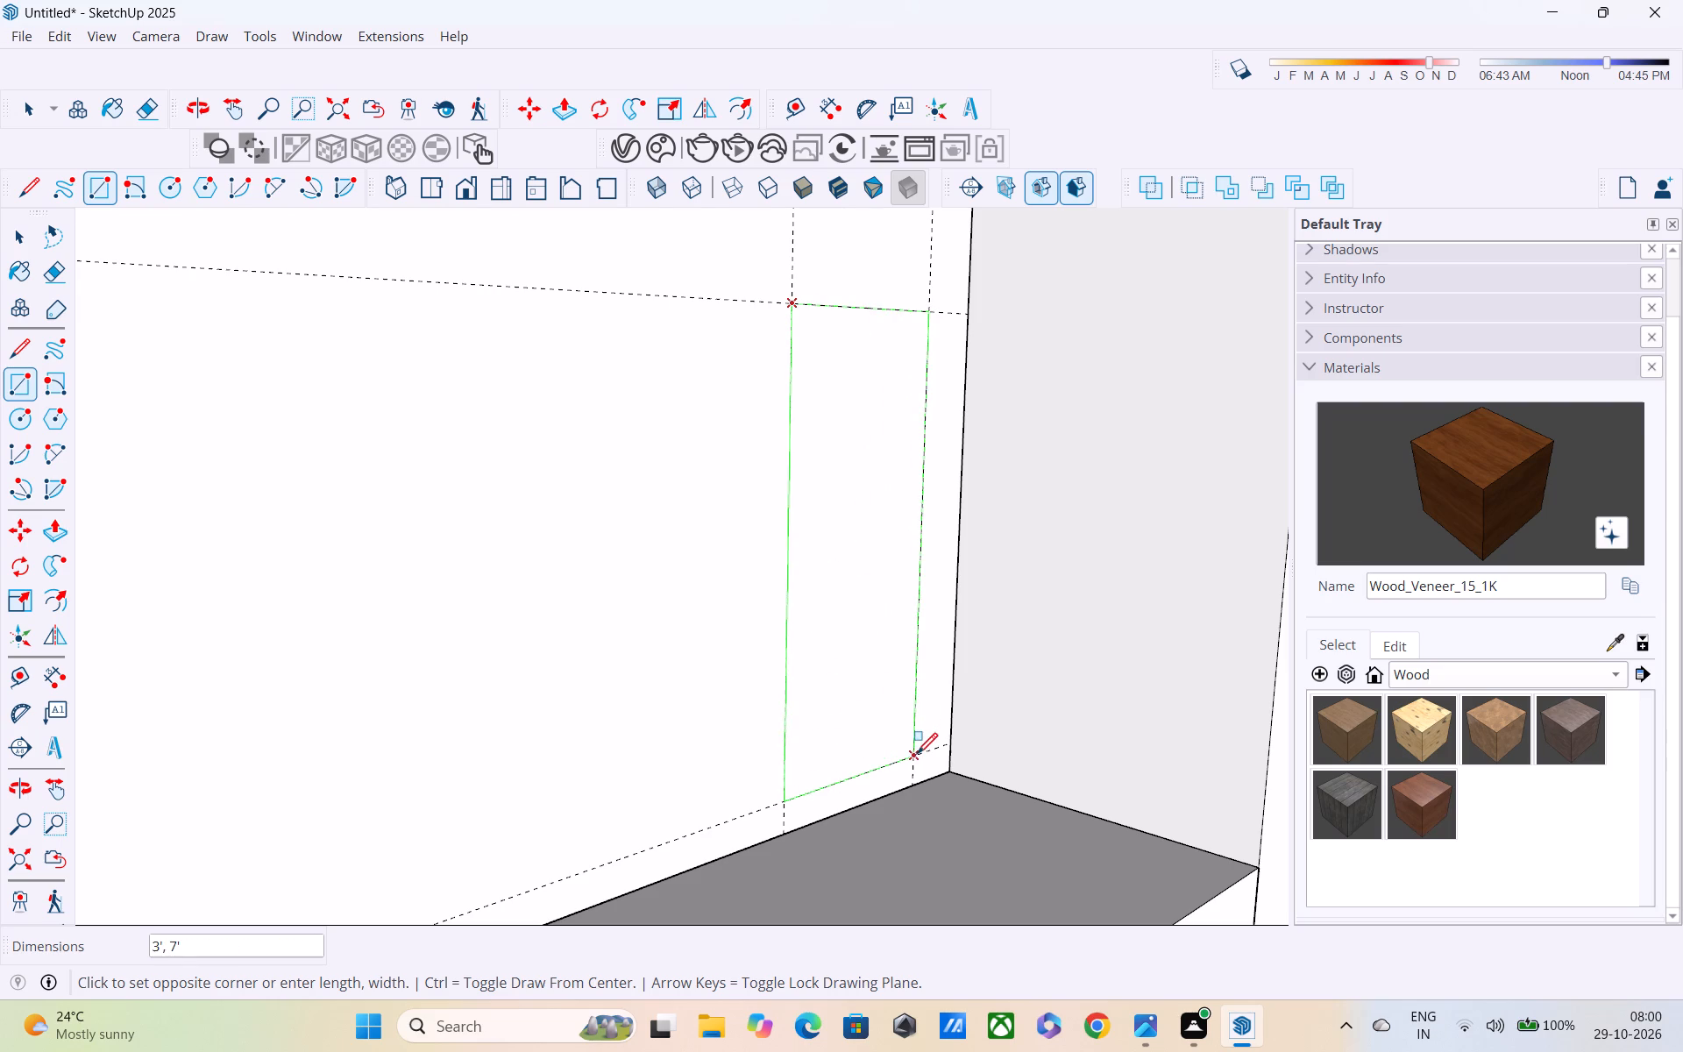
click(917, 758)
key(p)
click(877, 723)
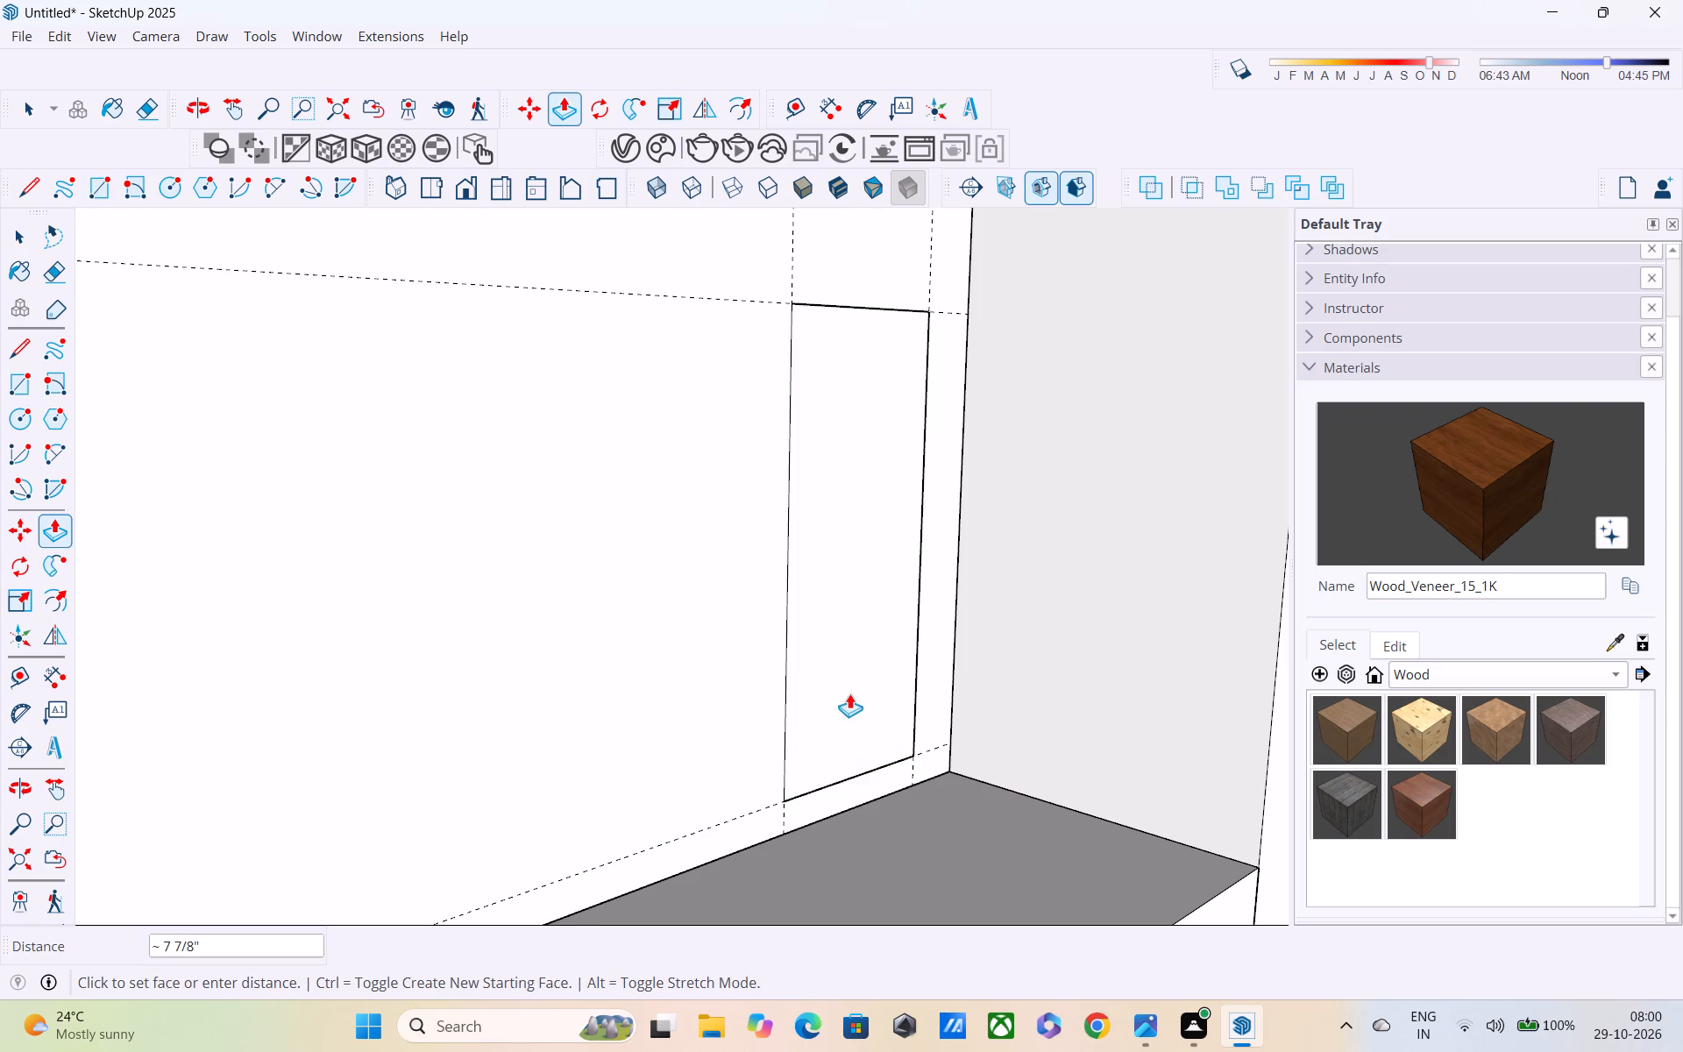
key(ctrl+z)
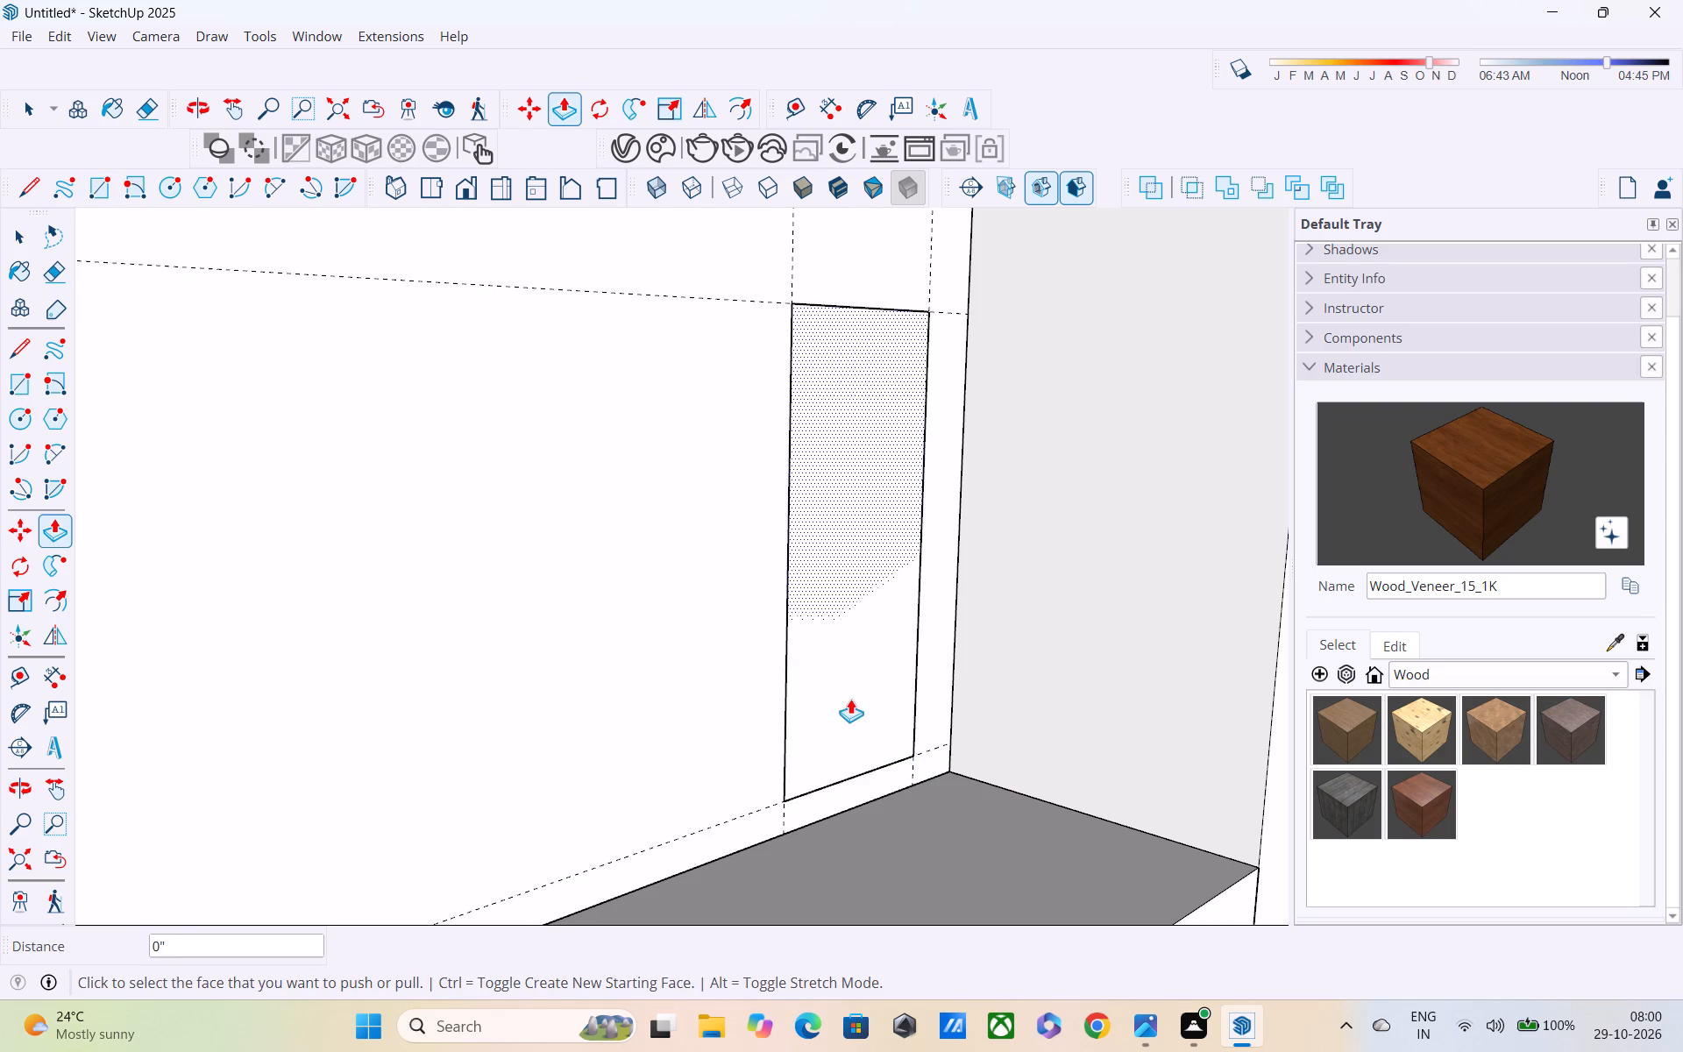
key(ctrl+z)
Inside the upper storey's wall group, draw a 3' by 7' door rectangle between the guides and push it back through the wall.
key(space)
double_click(847, 702)
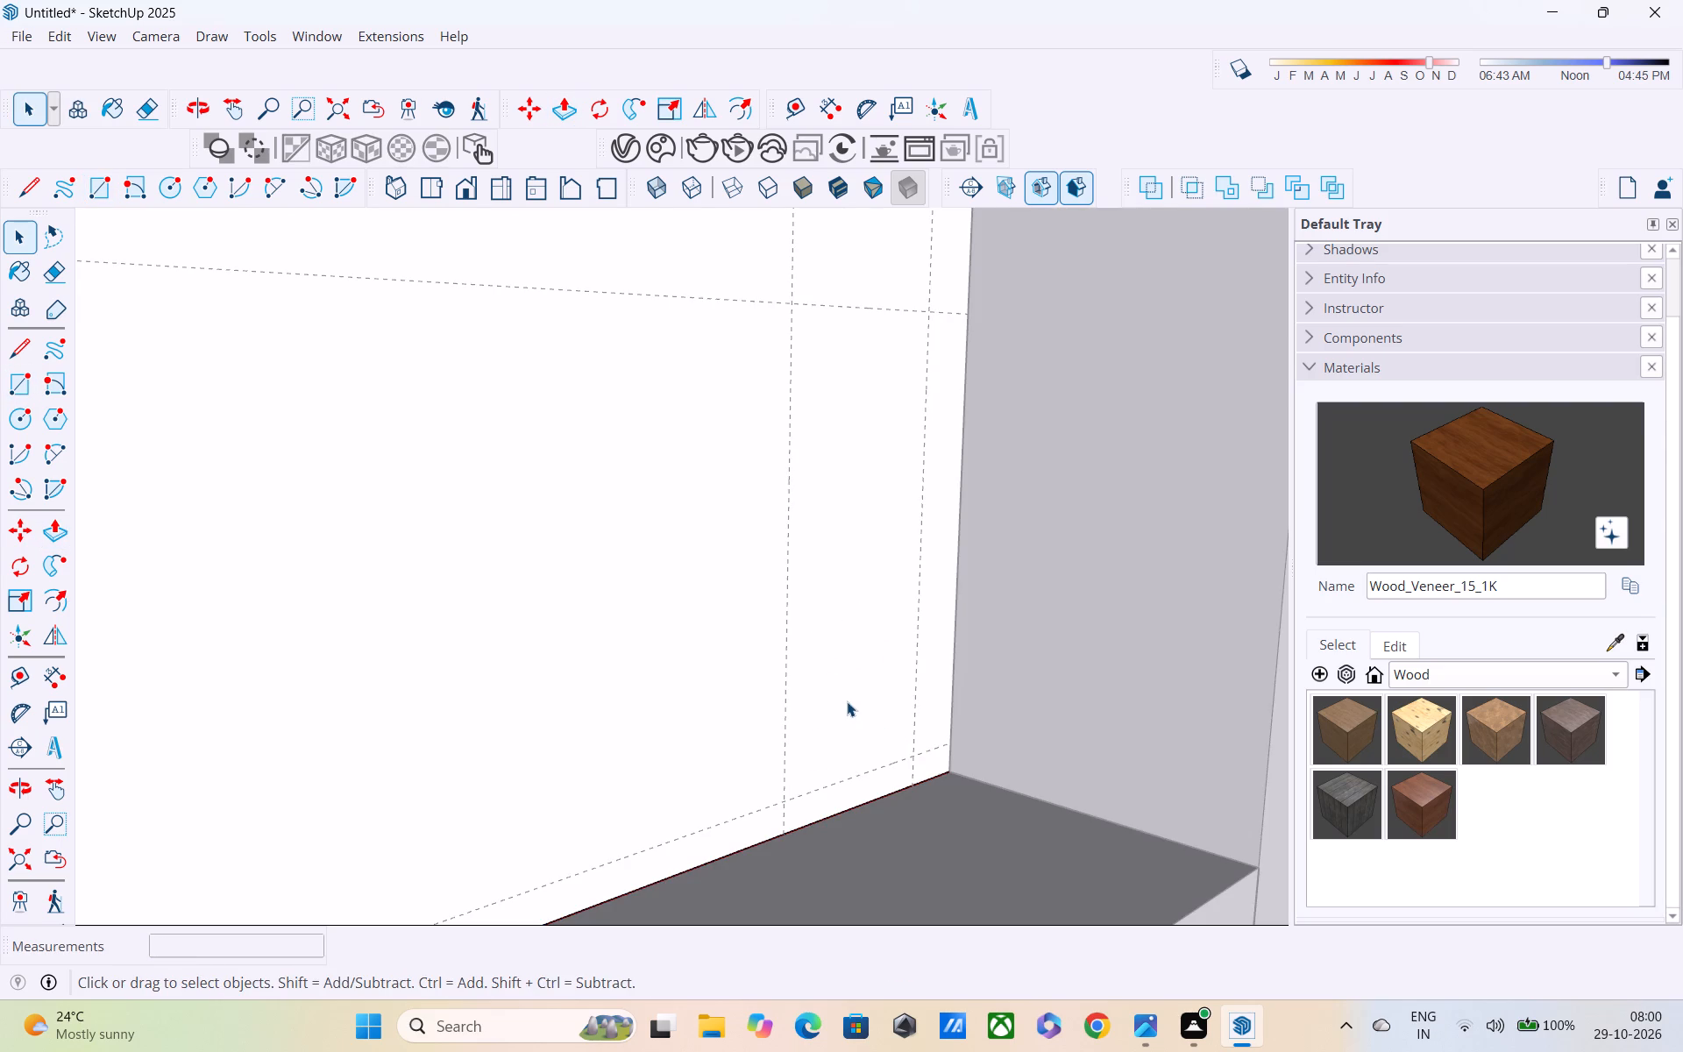
key(r)
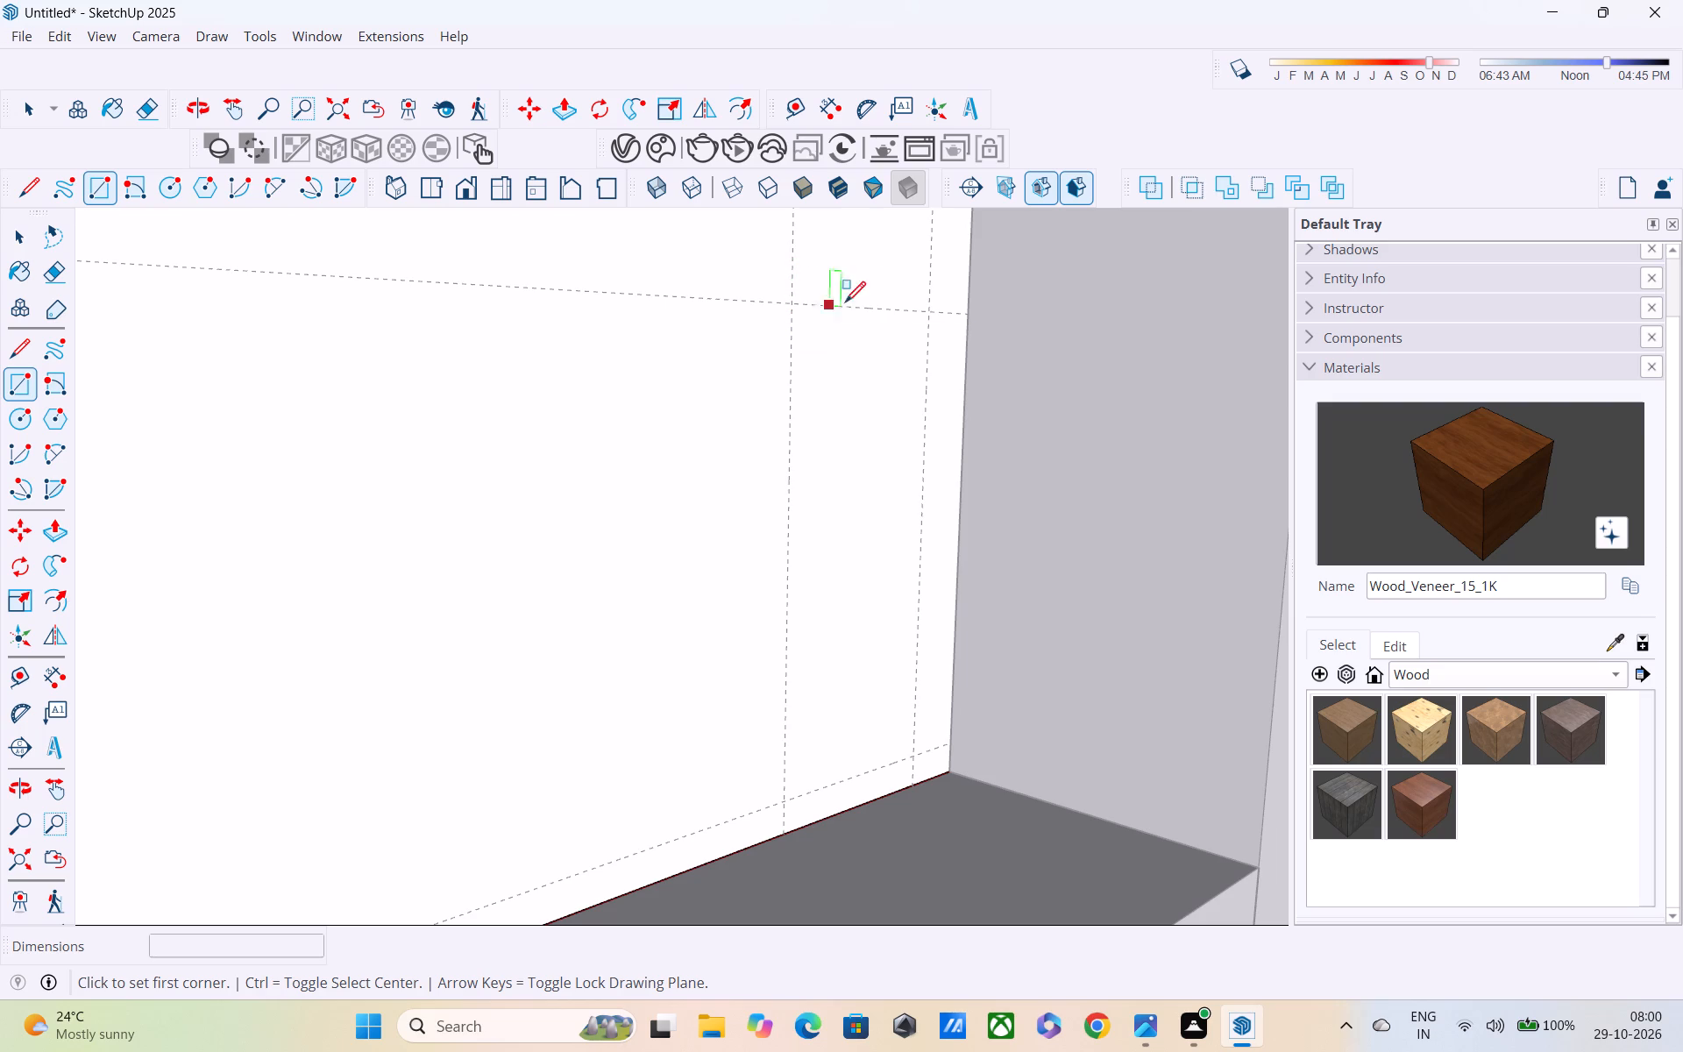
click(928, 310)
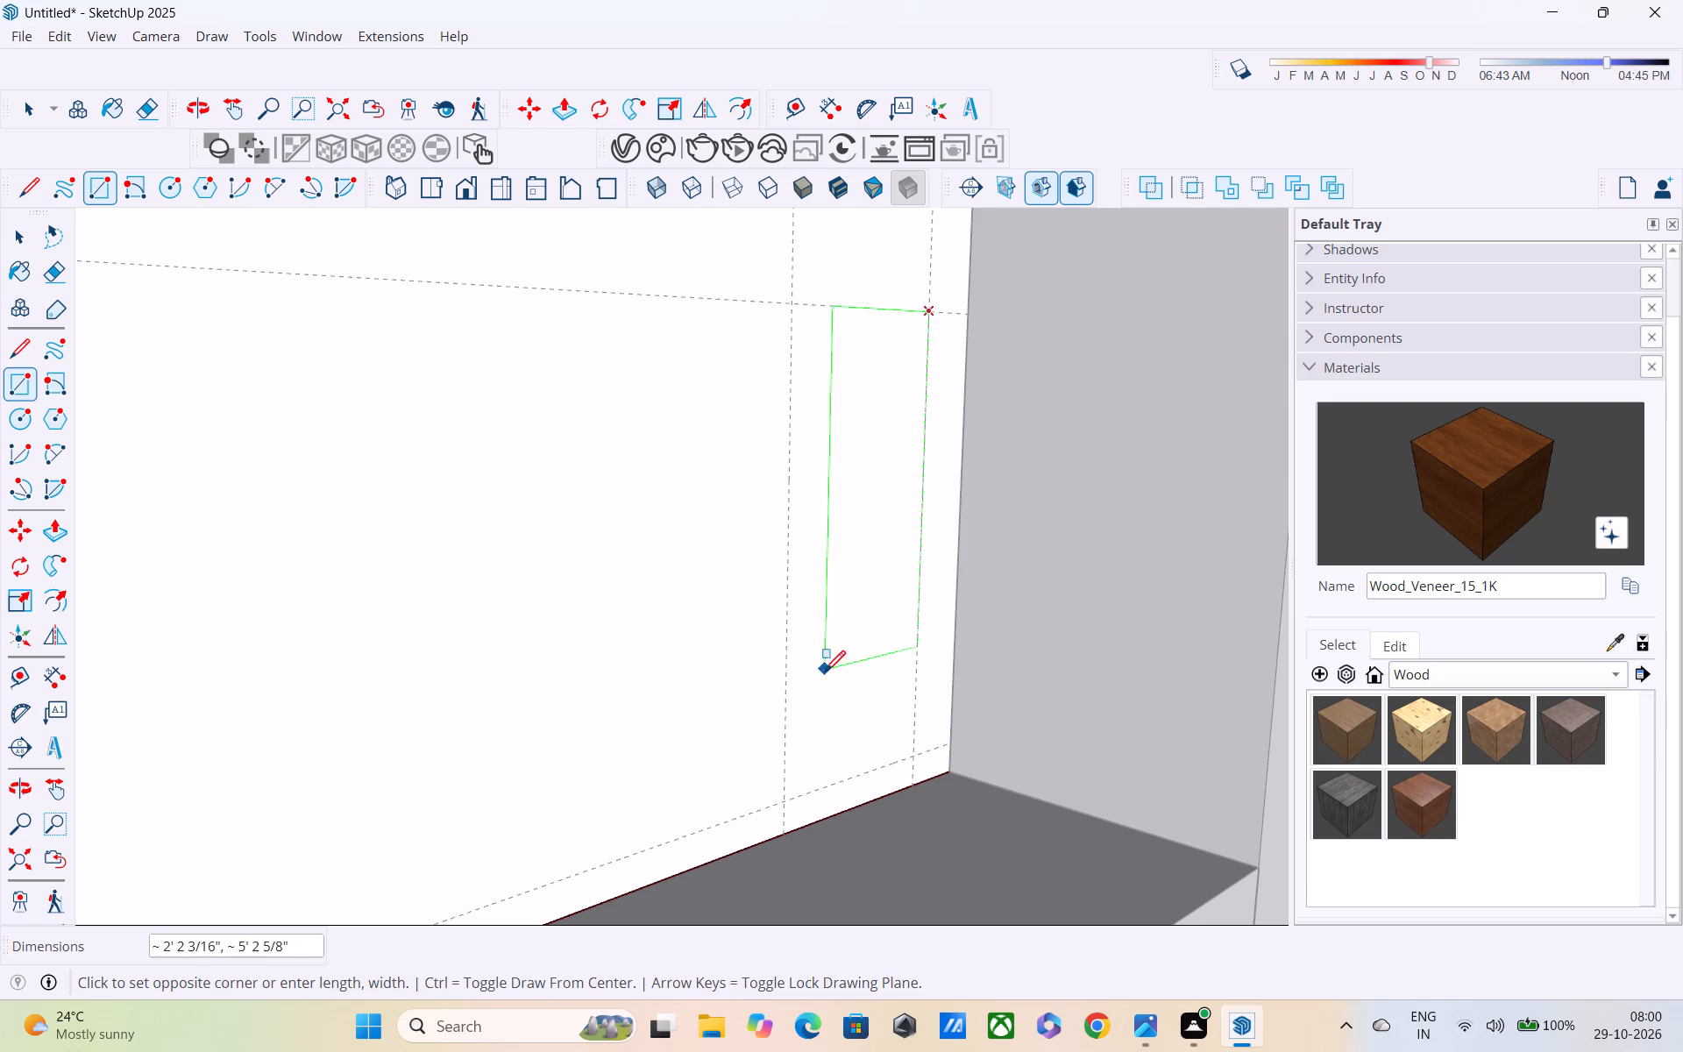
click(782, 798)
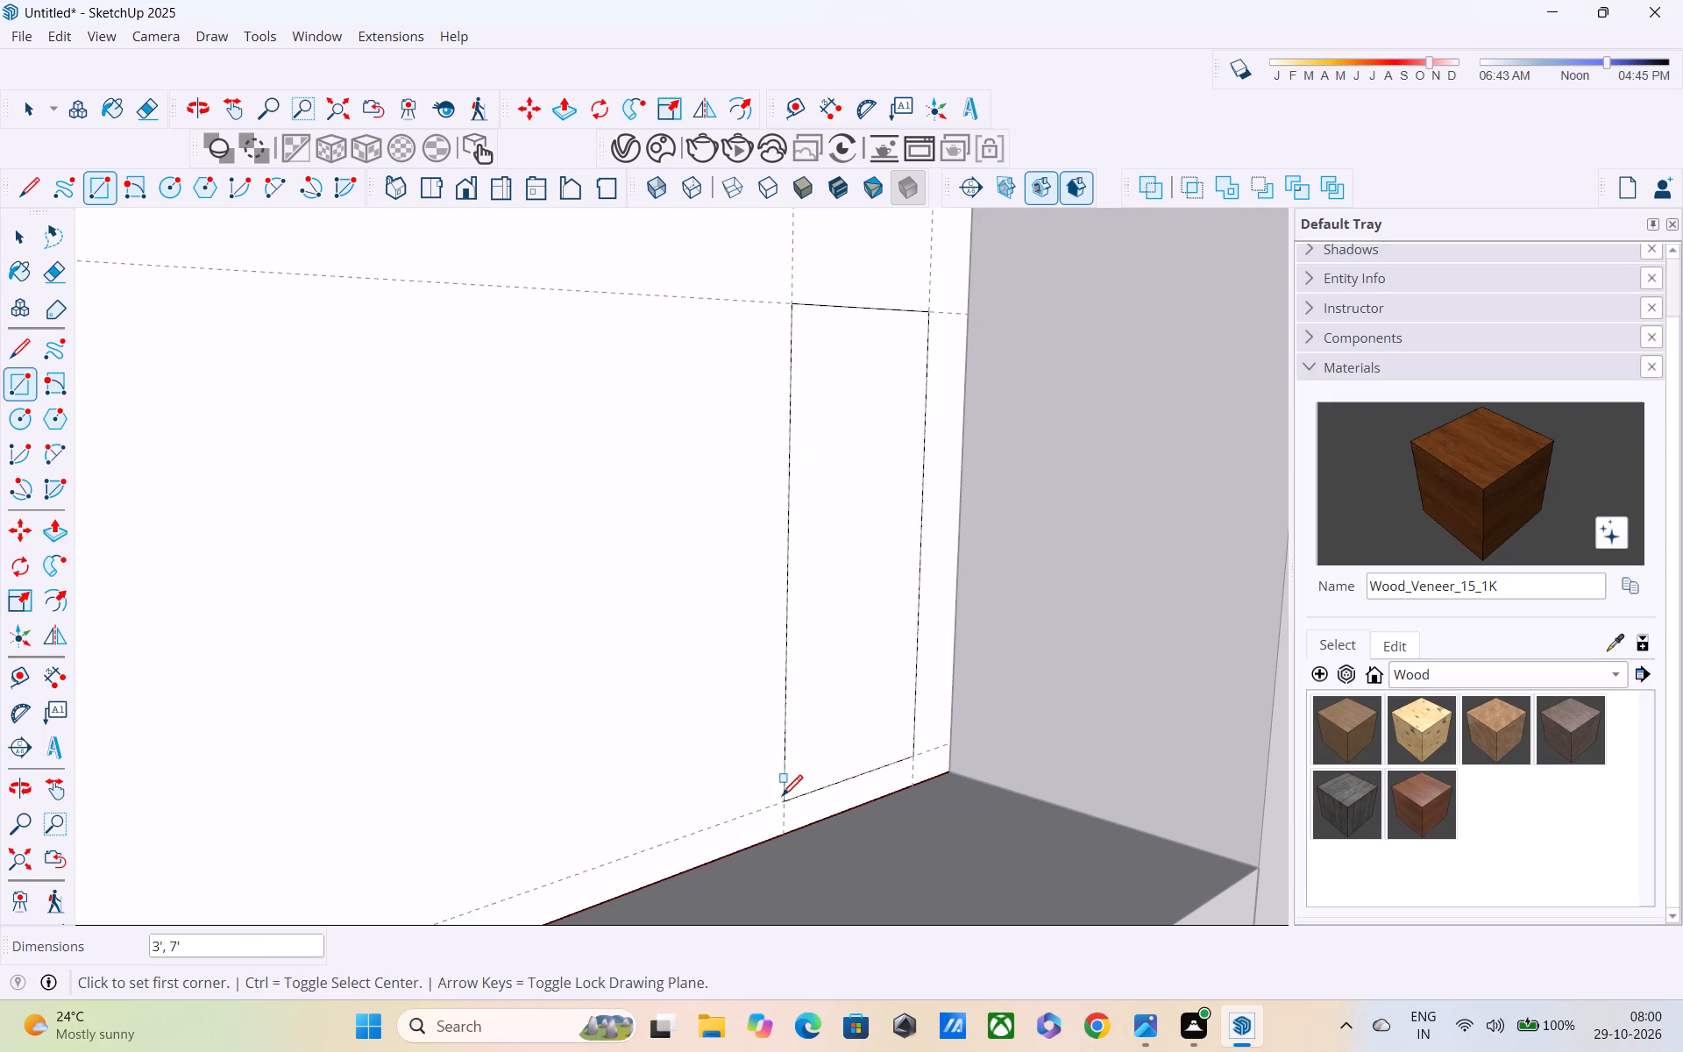
key(p)
click(832, 774)
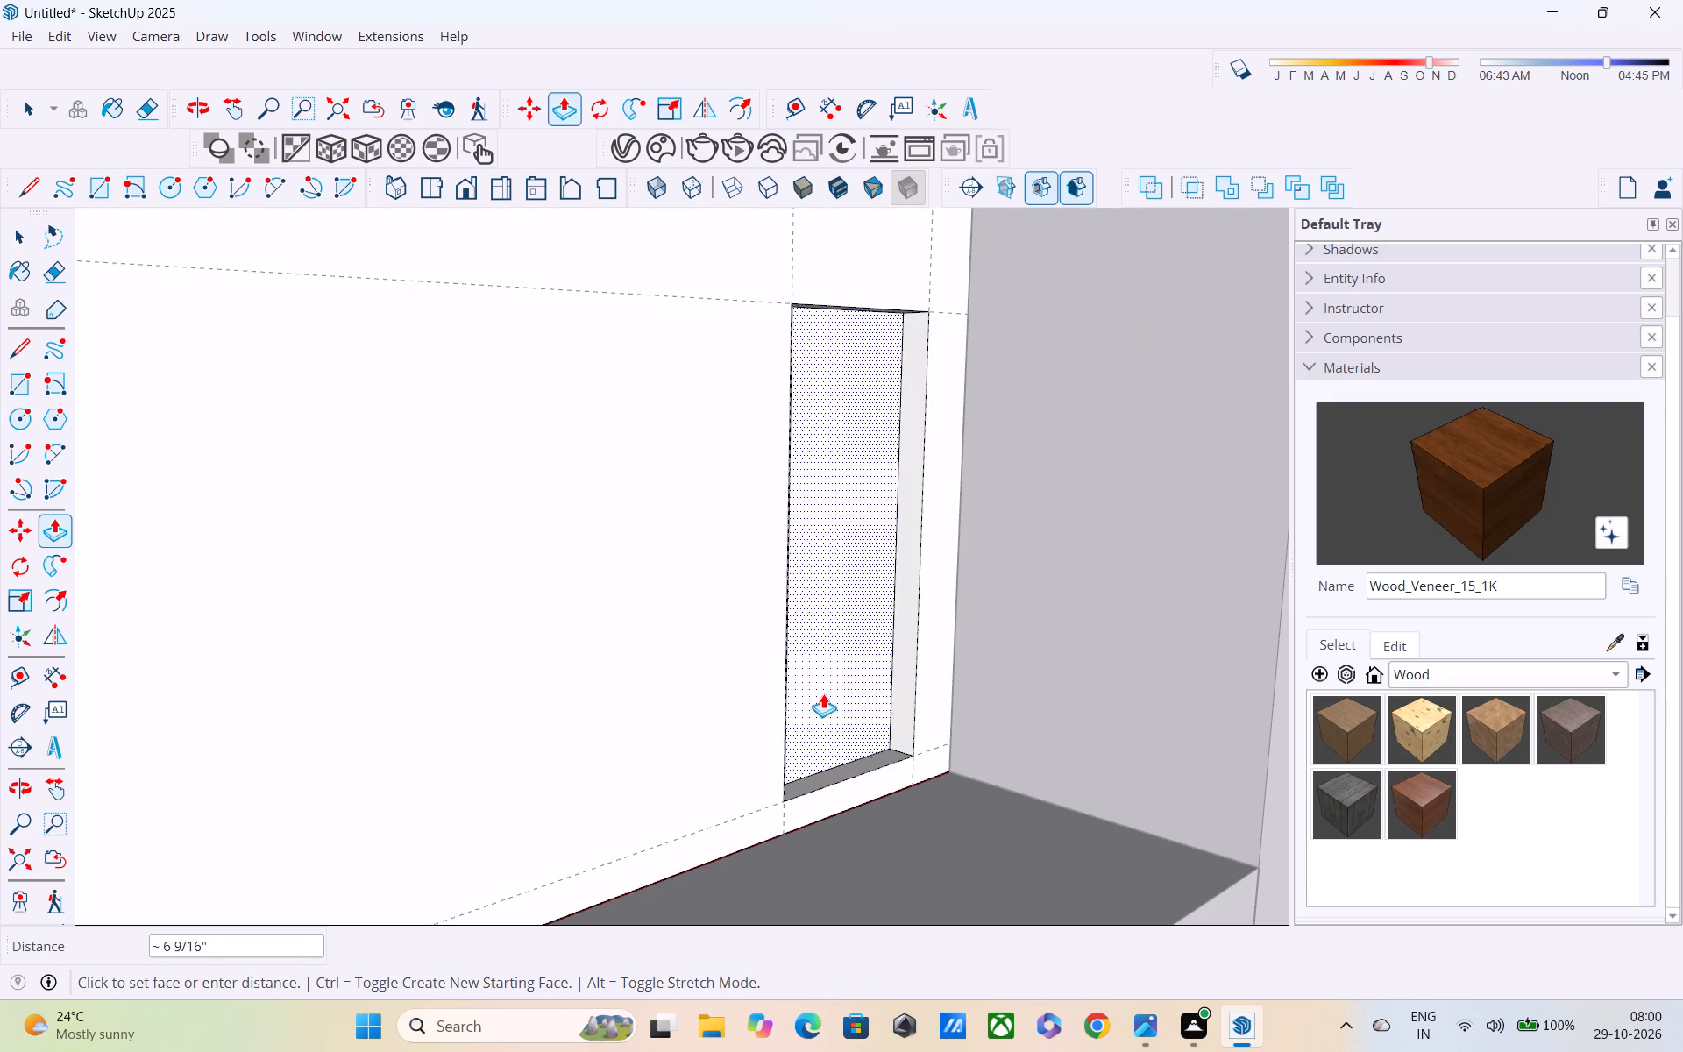
click(817, 622)
Leave the wall group and delete the pale face closing the upper storey's door opening.
middle_drag(842, 636, 732, 578)
key(space)
double_click(730, 551)
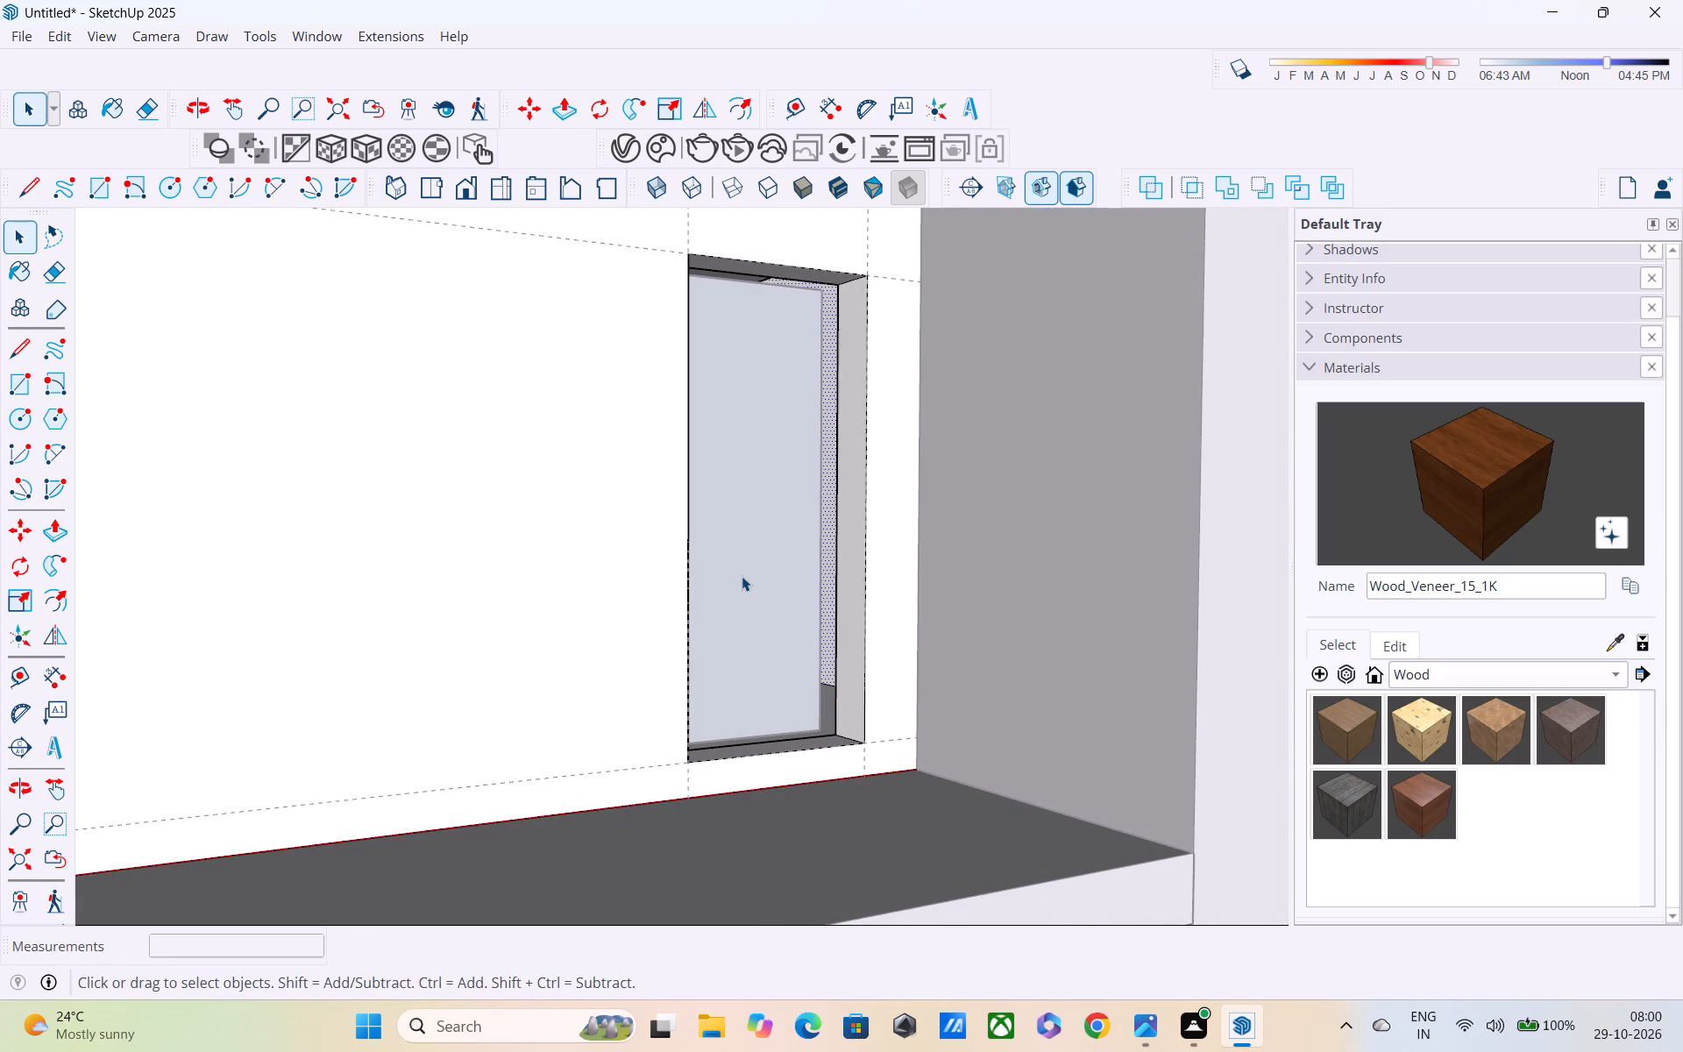
scroll(742, 577, down, 10)
click(1069, 528)
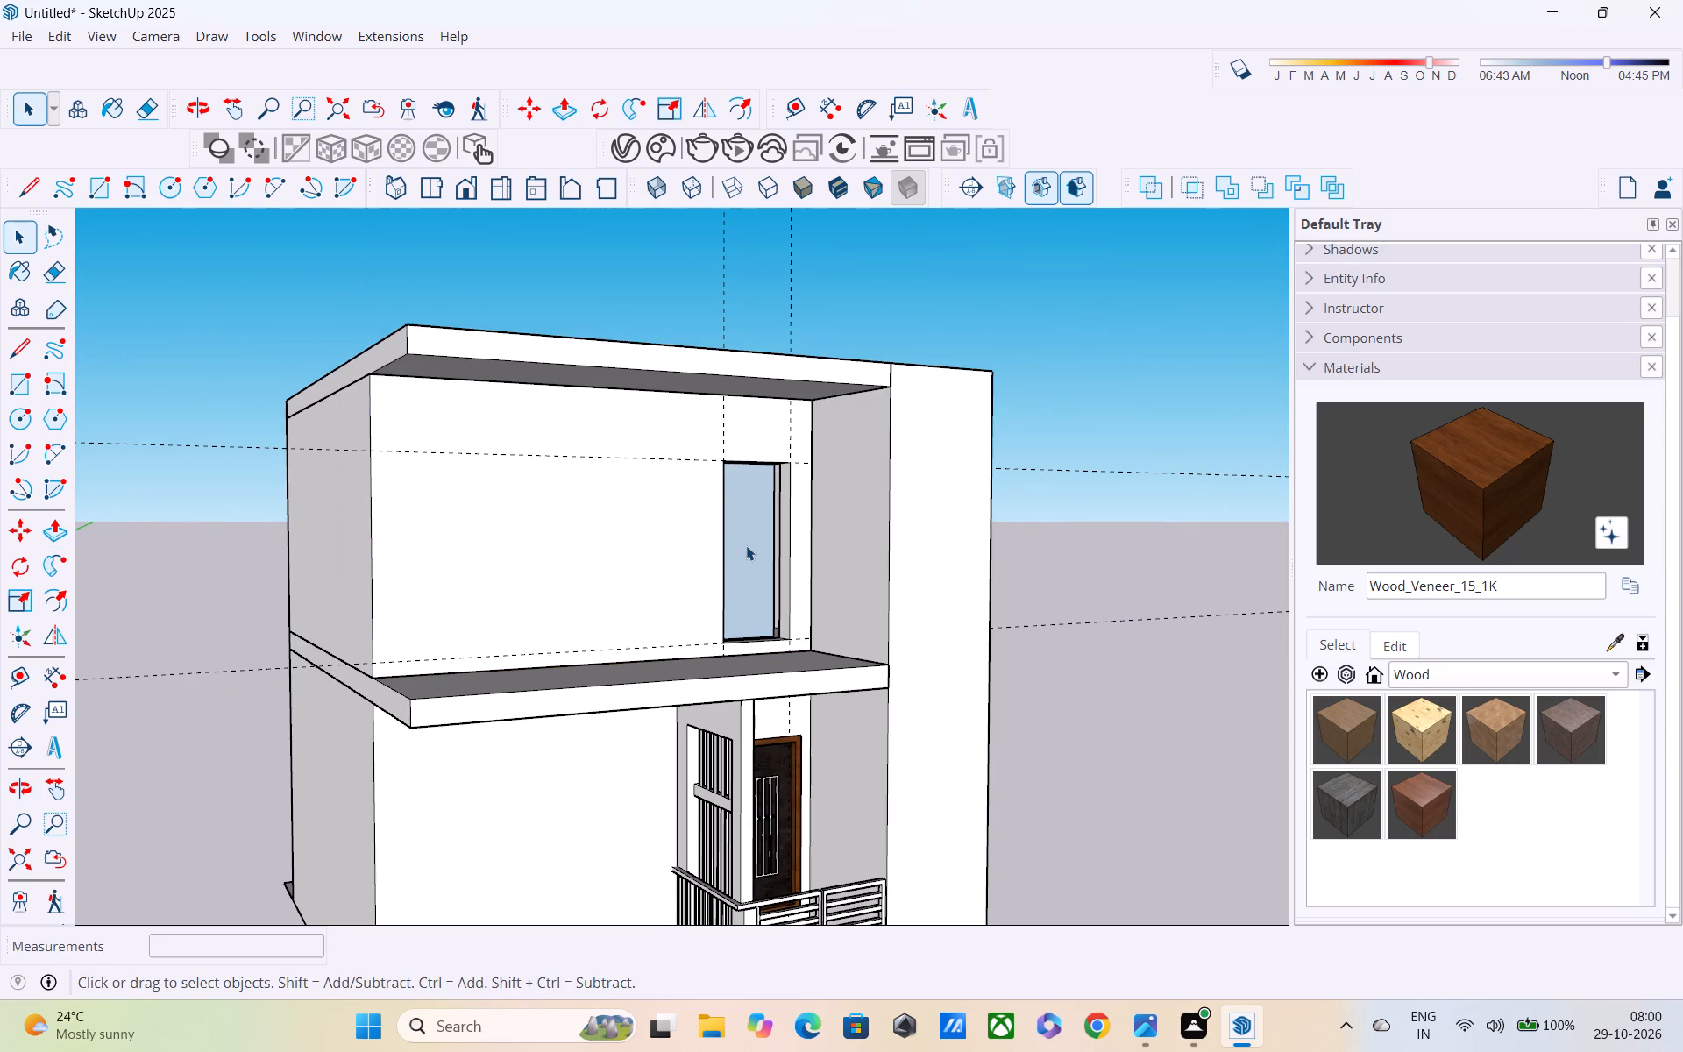
double_click(742, 546)
key(Delete)
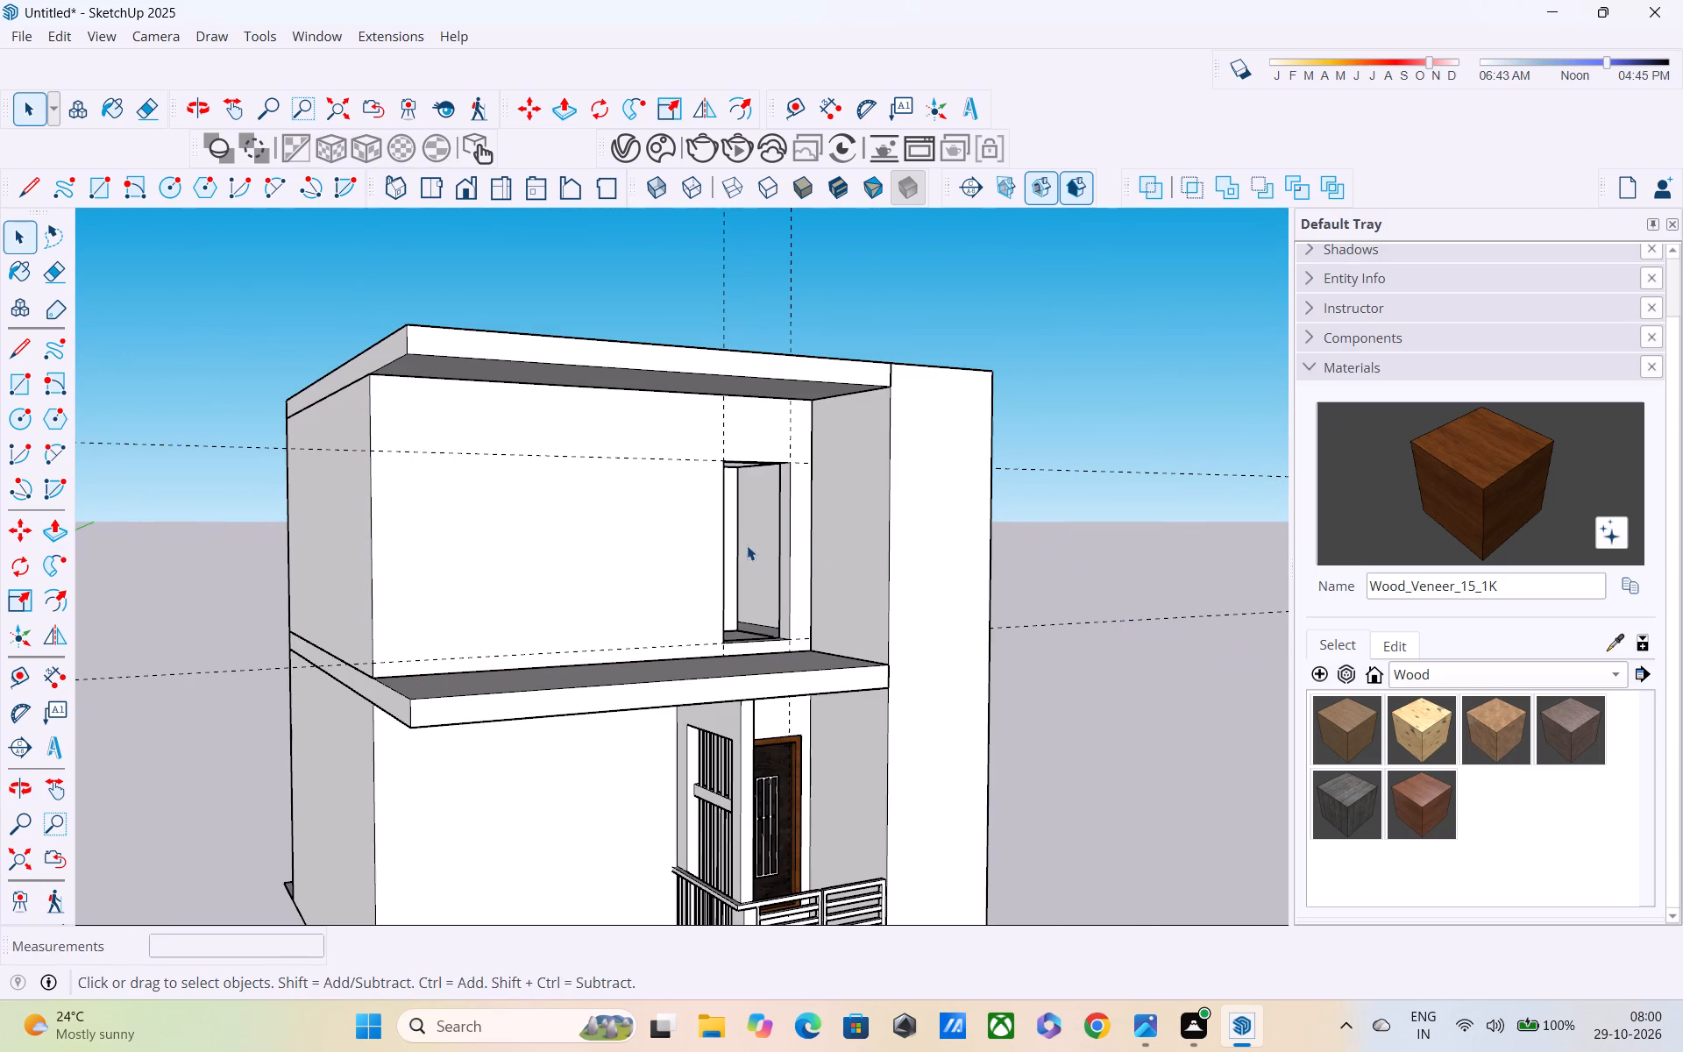
Examine the upper storey's door opening and the house front from several angles and distances.
middle_drag(740, 541, 460, 500)
middle_drag(589, 543, 652, 646)
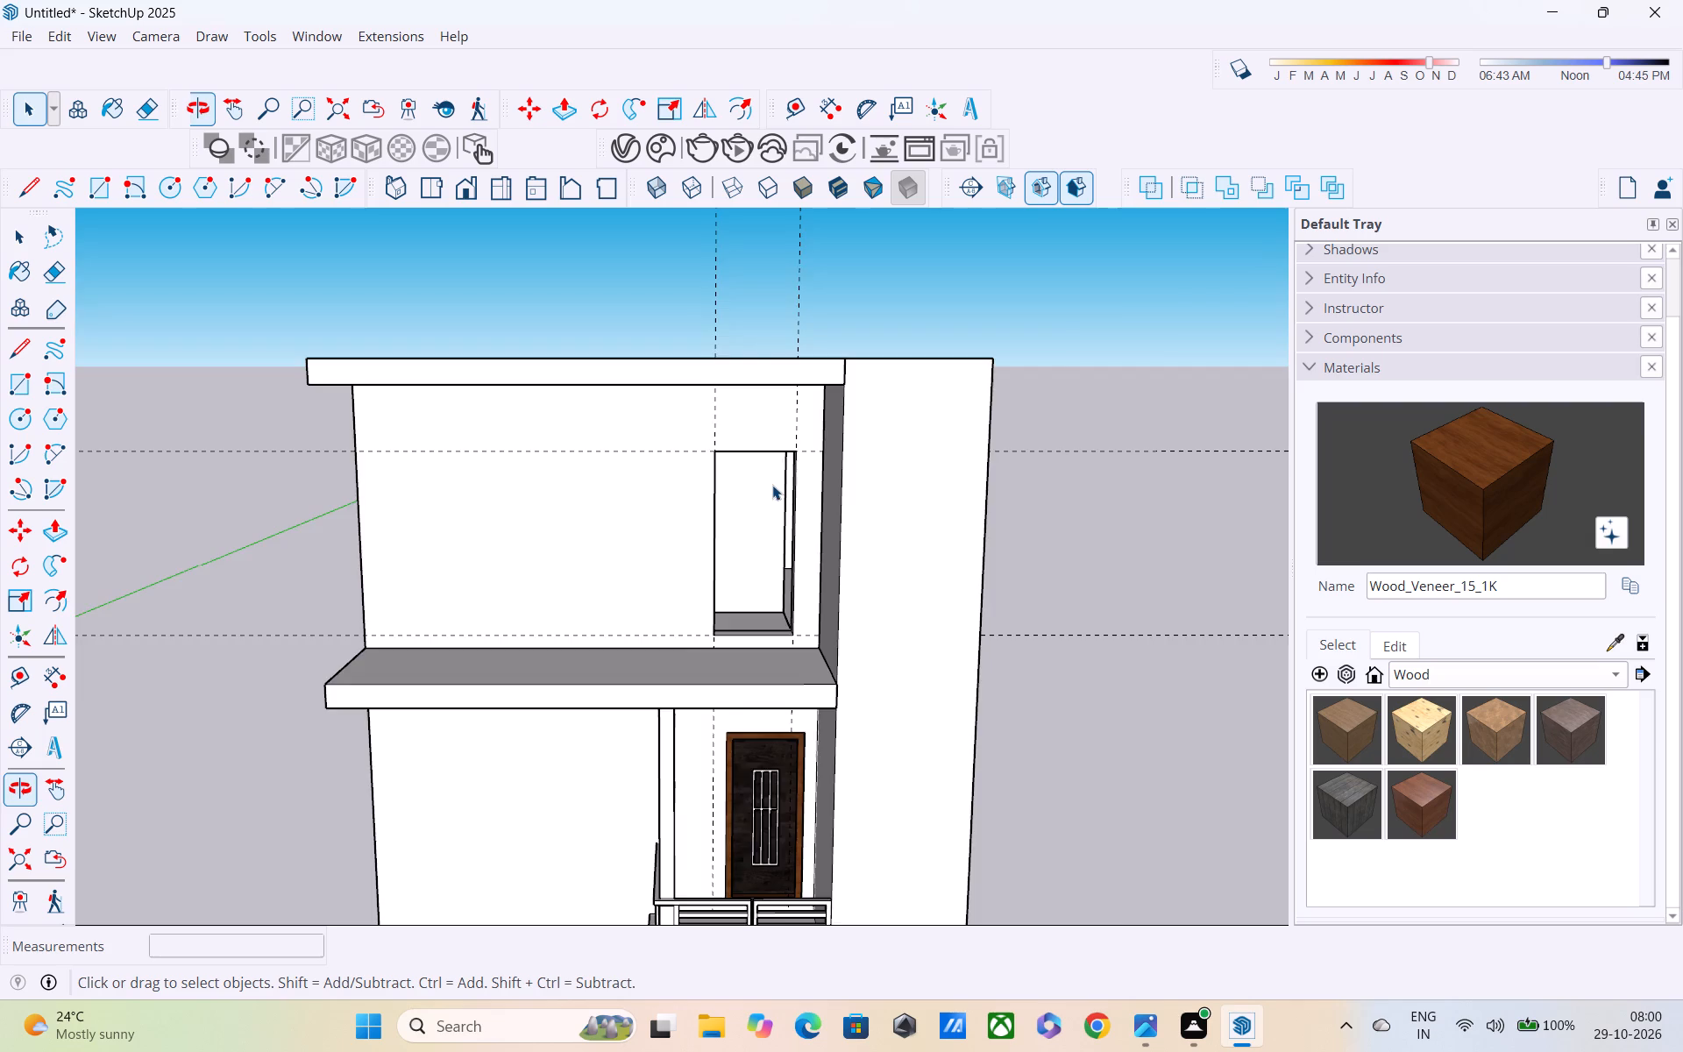
scroll(772, 485, up, 4)
scroll(772, 485, down, 1)
scroll(772, 485, up, 11)
middle_drag(743, 554, 784, 631)
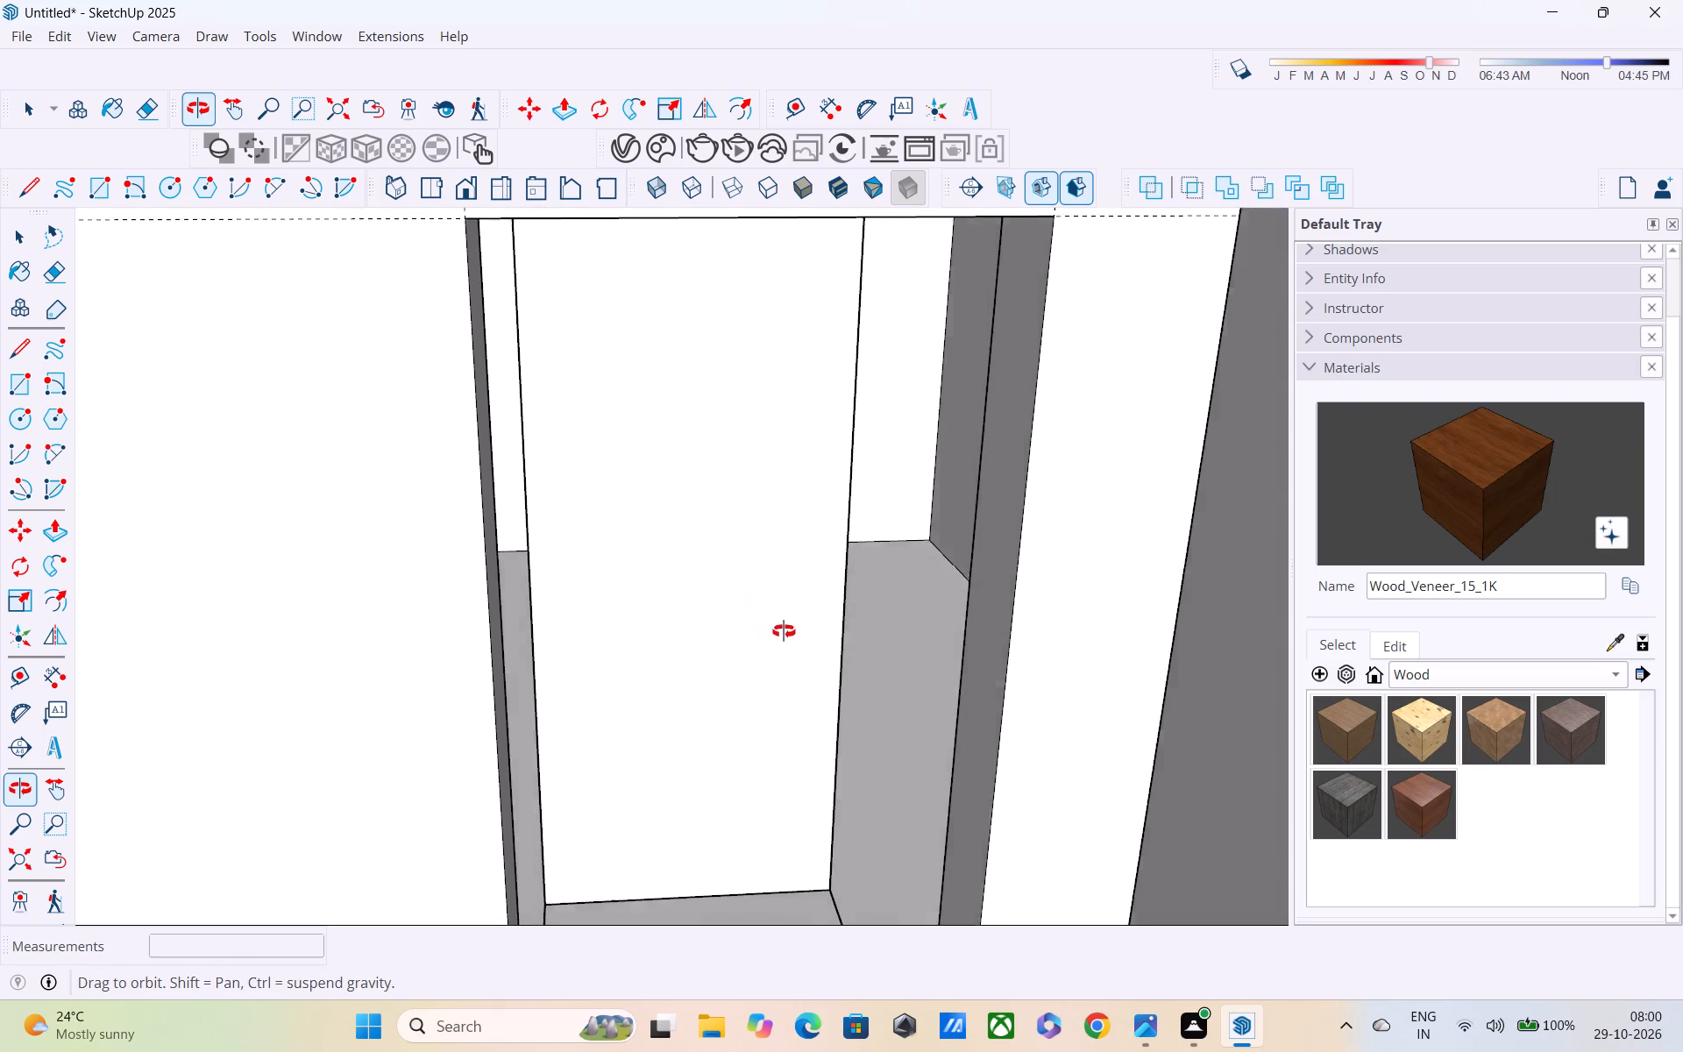
middle_drag(784, 631, 800, 642)
middle_drag(795, 635, 748, 499)
scroll(747, 495, up, 1)
scroll(747, 495, down, 3)
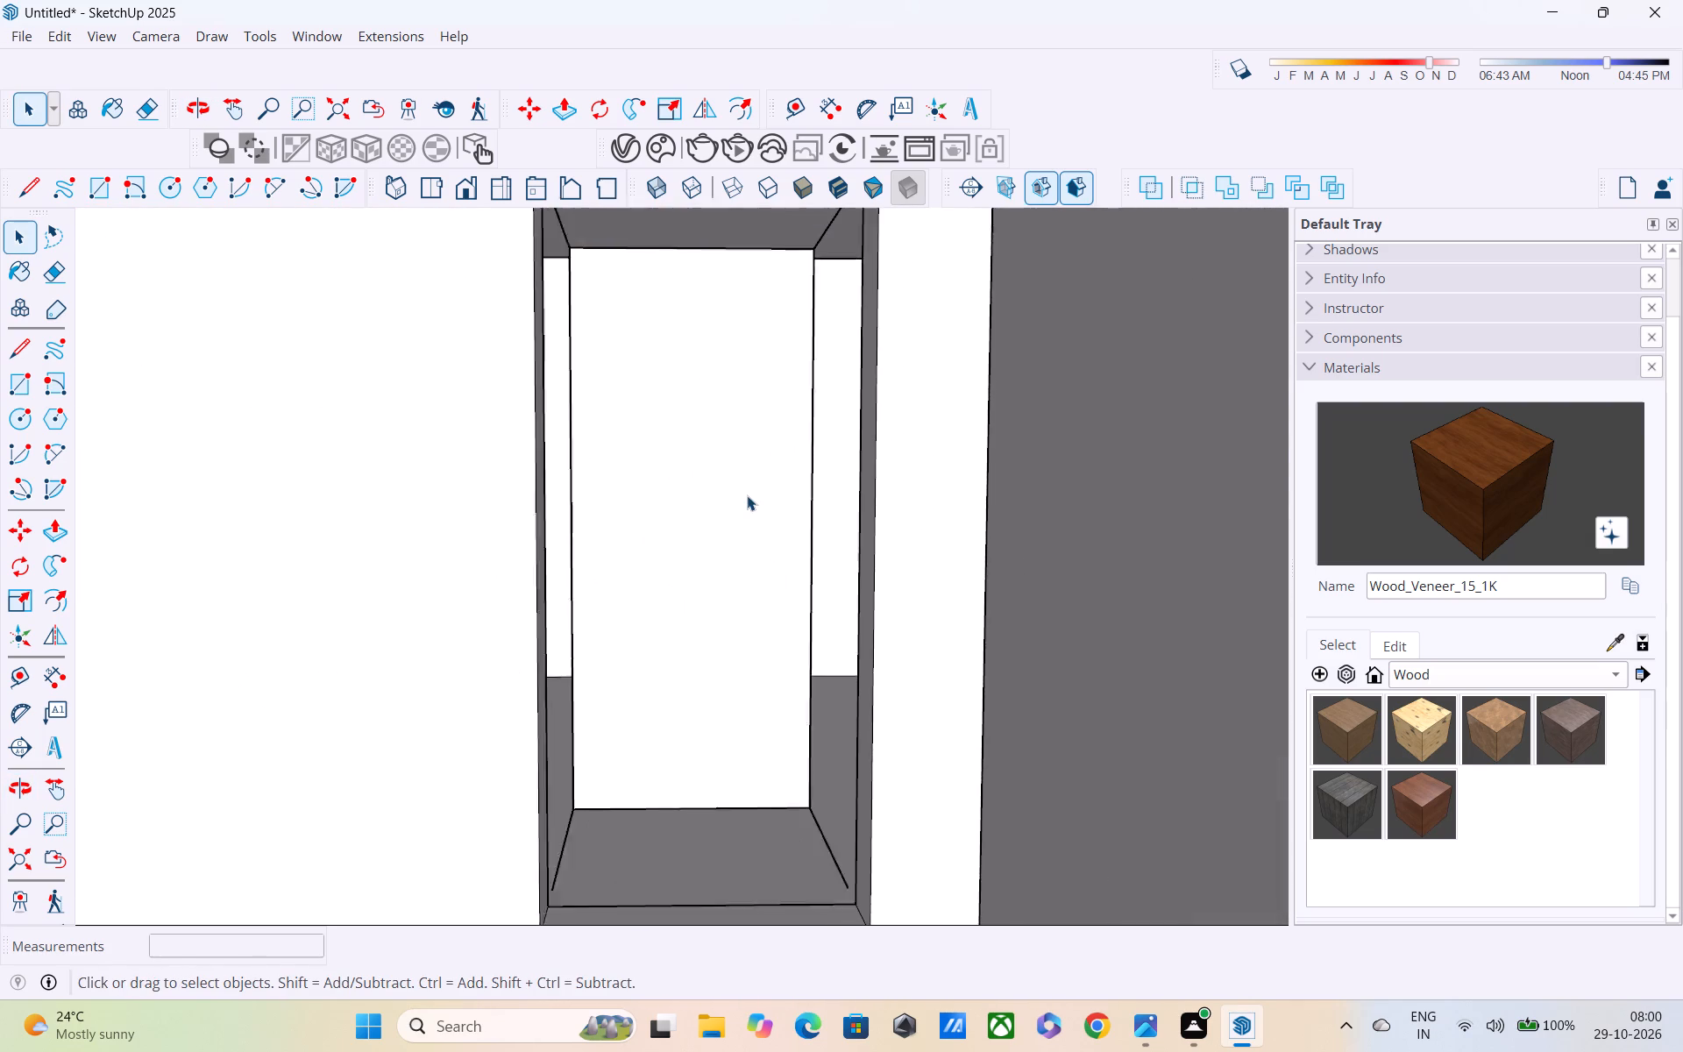
scroll(747, 495, down, 17)
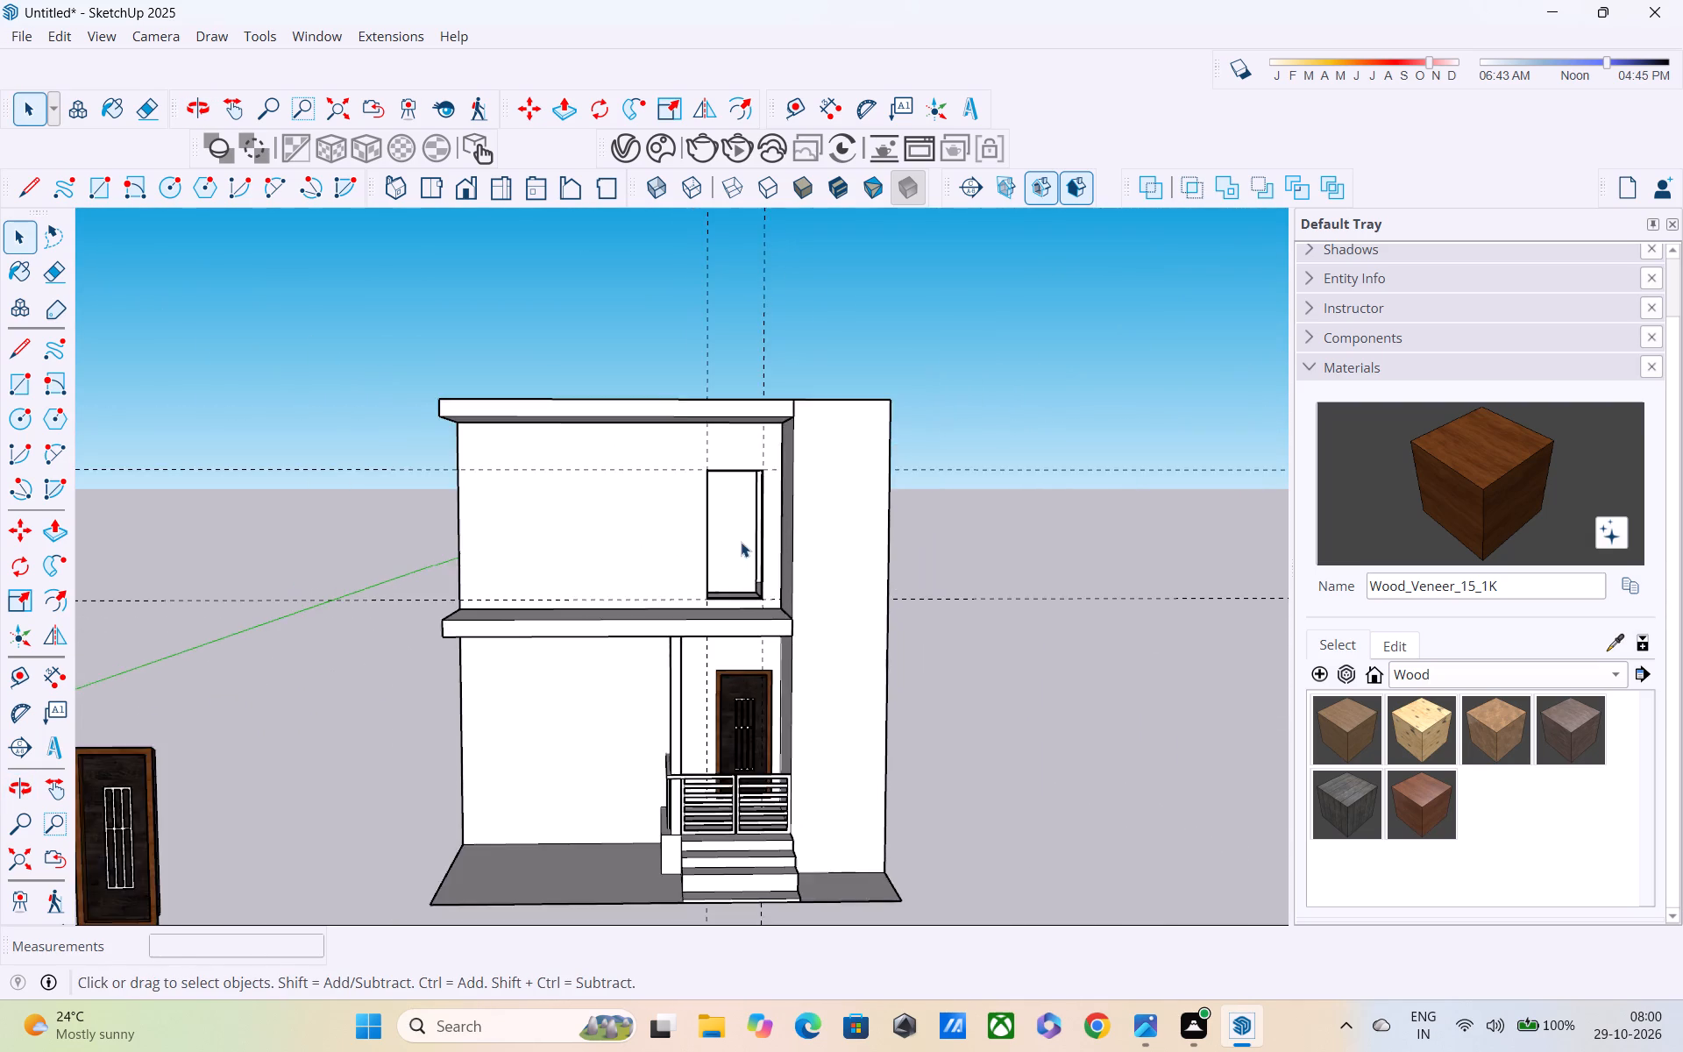
scroll(741, 542, up, 1)
middle_drag(738, 557, 649, 344)
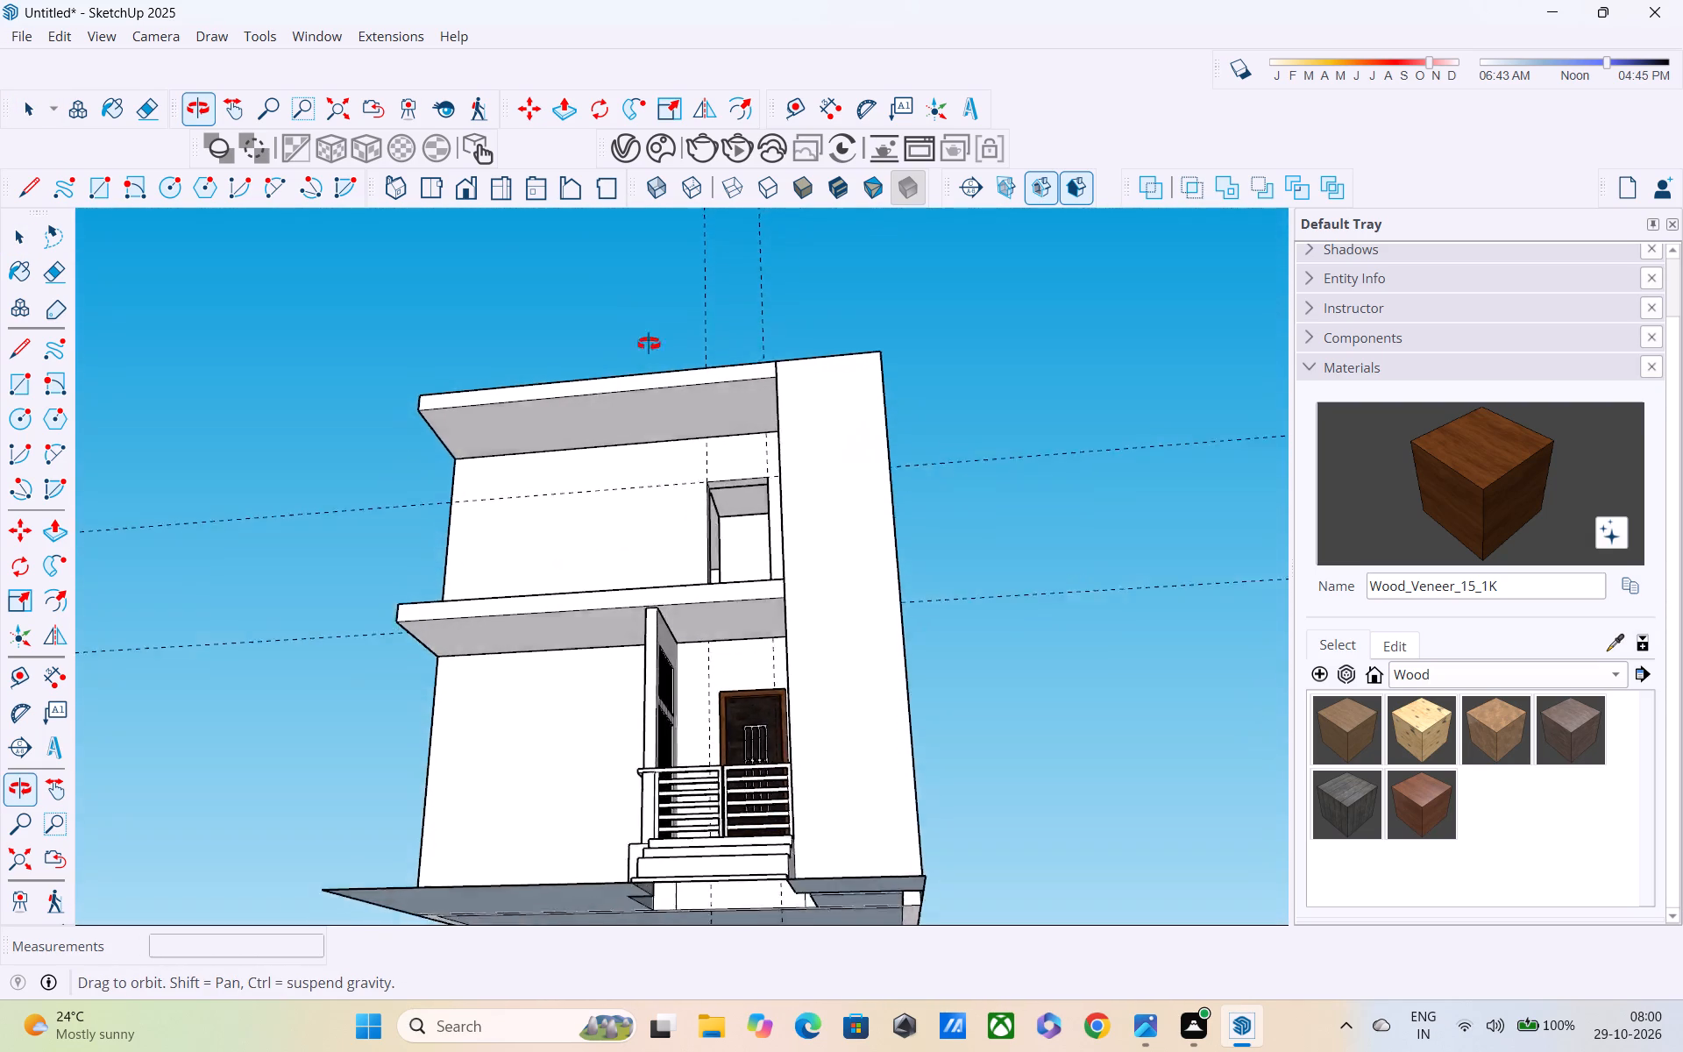
middle_drag(649, 344, 813, 542)
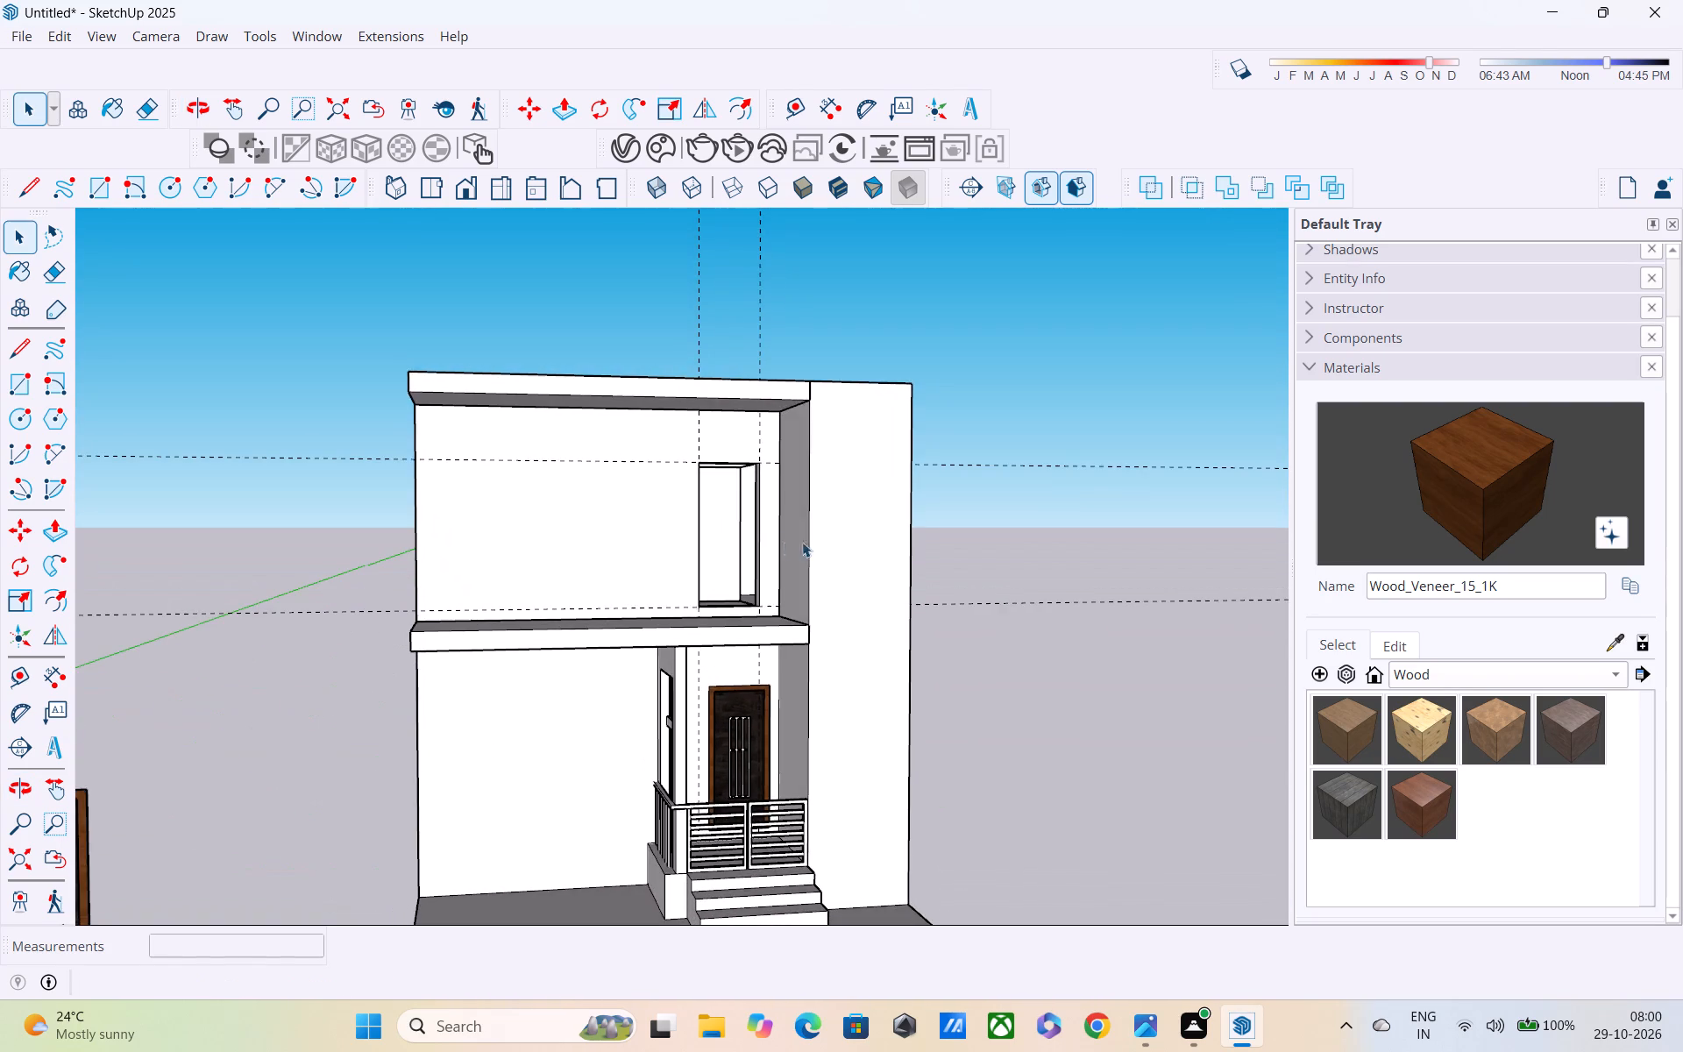
scroll(767, 533, up, 1)
scroll(766, 532, down, 5)
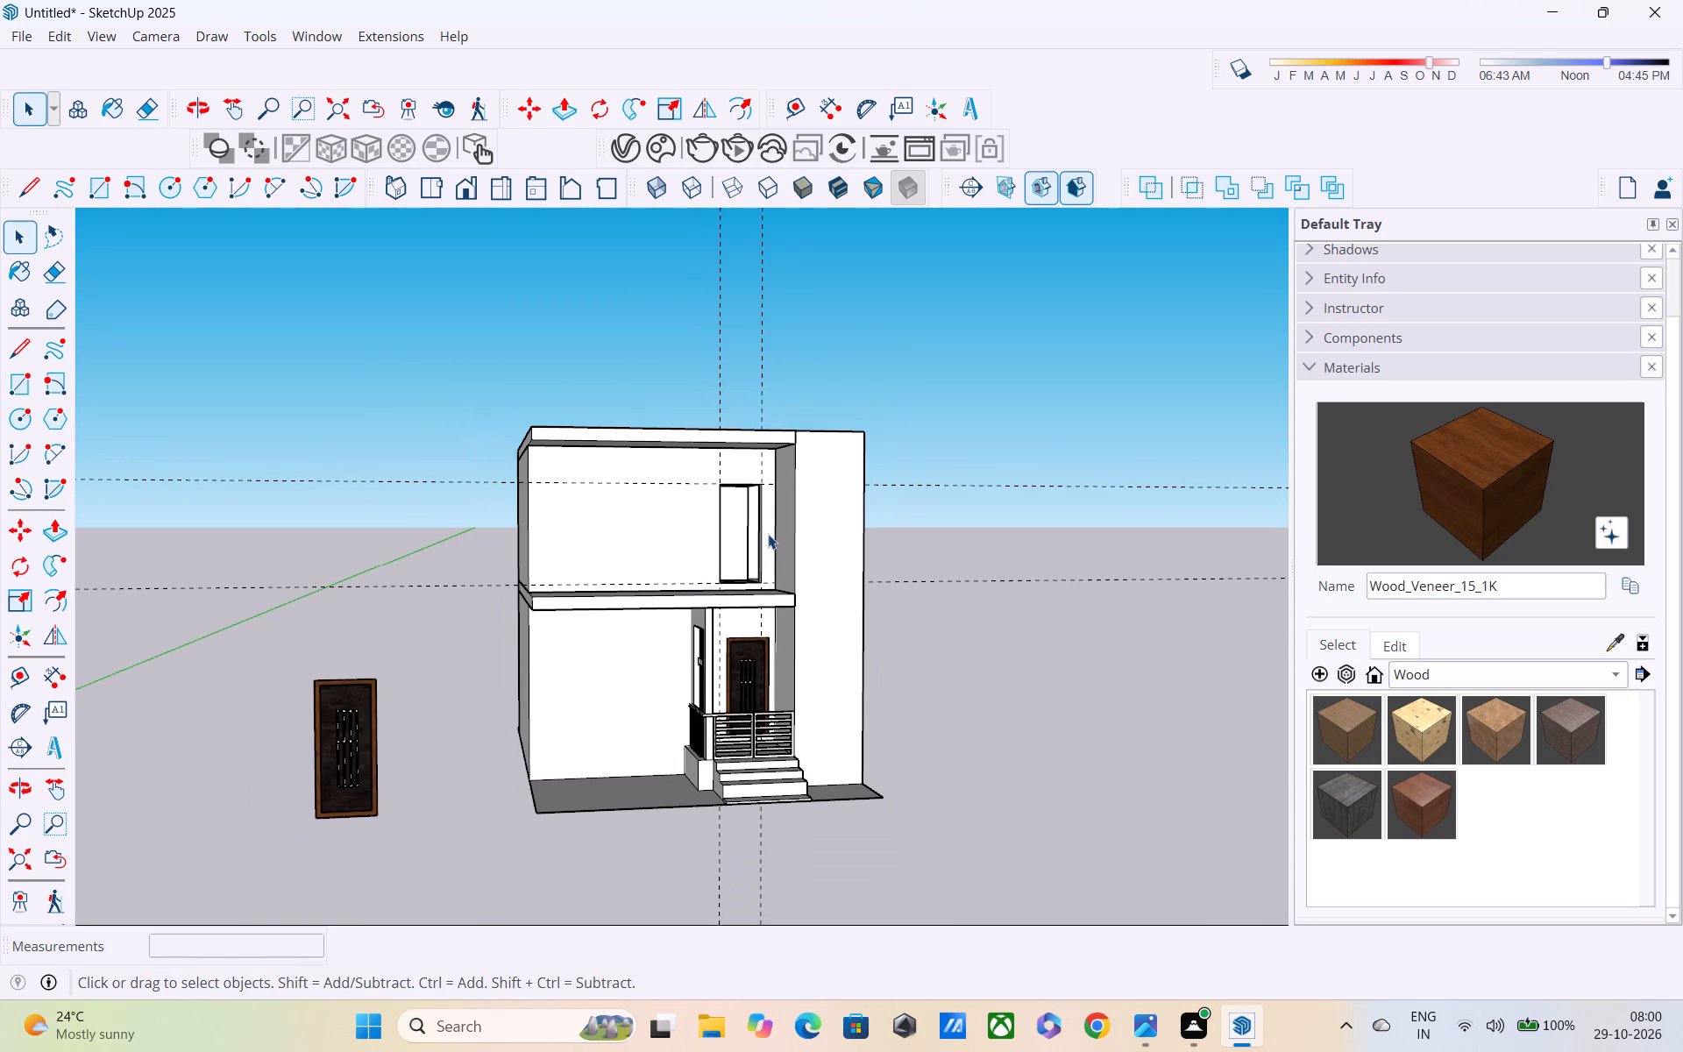
shift+middle_drag(772, 541, 837, 581)
scroll(819, 600, up, 4)
middle_drag(796, 603, 844, 733)
scroll(806, 645, up, 3)
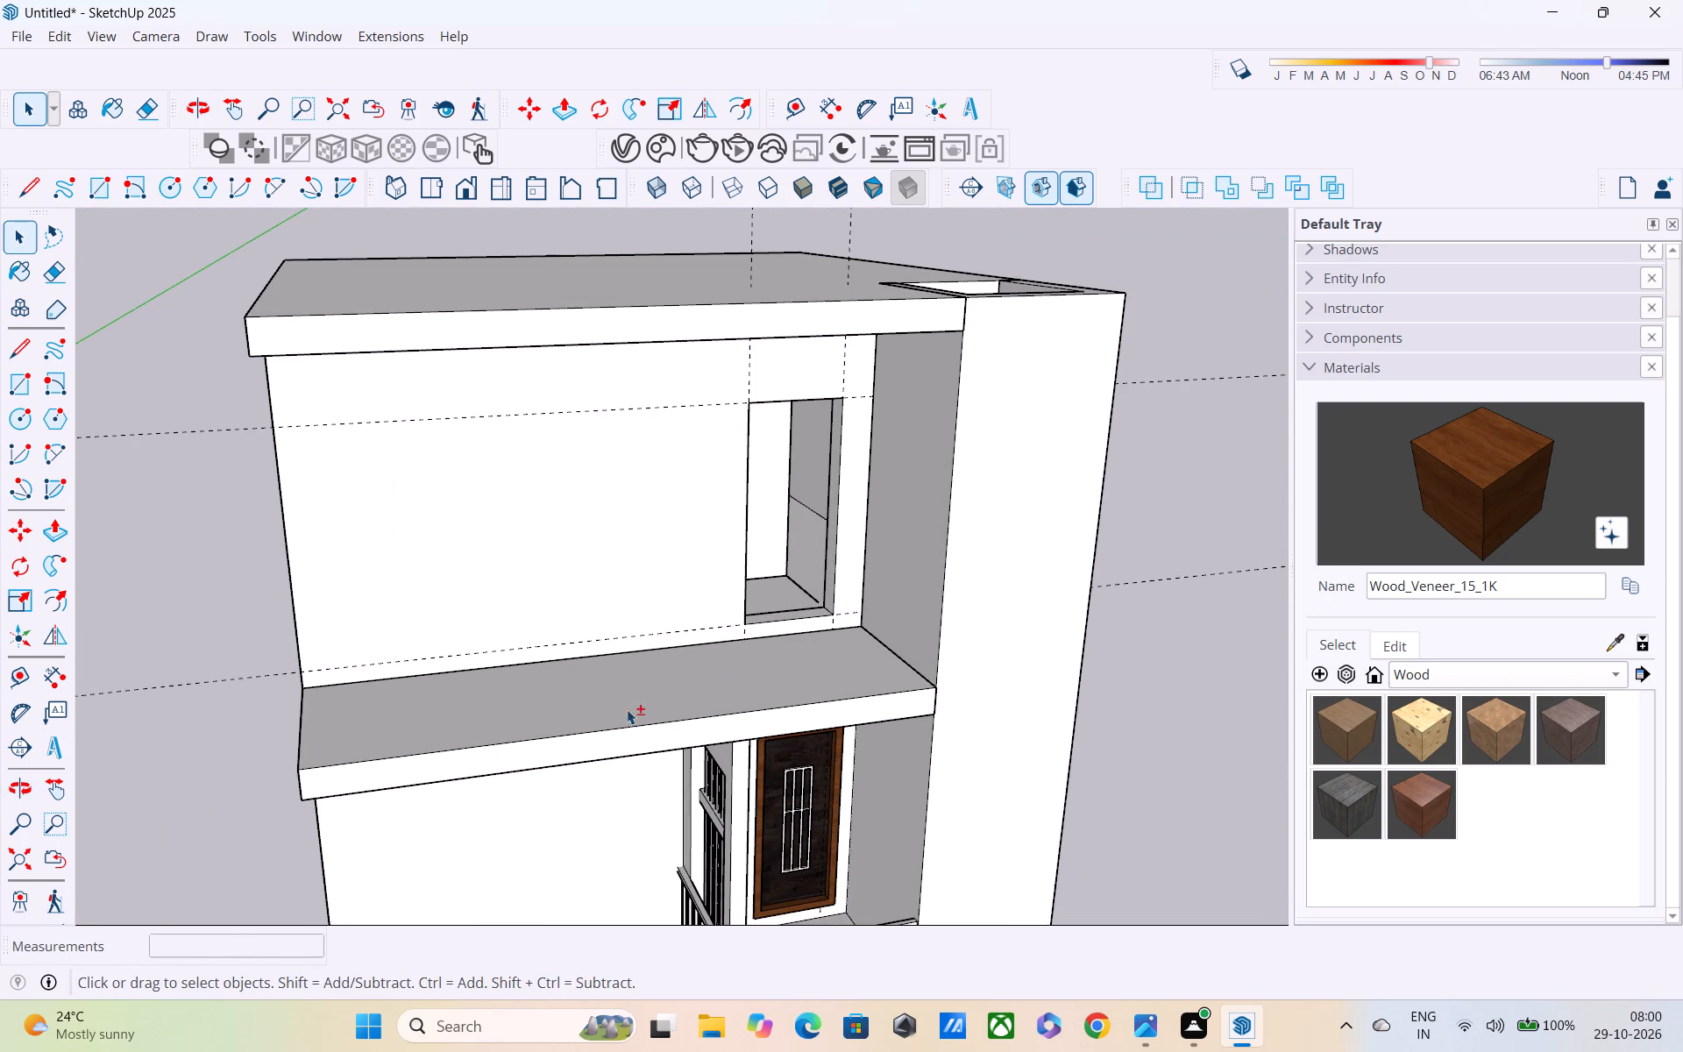
Move the spare wooden door by its frame's bottom corner into the upper storey's door opening, aligned to the opening's bottom corner.
middle_drag(807, 643, 1104, 345)
scroll(635, 780, down, 3)
middle_drag(600, 777, 827, 497)
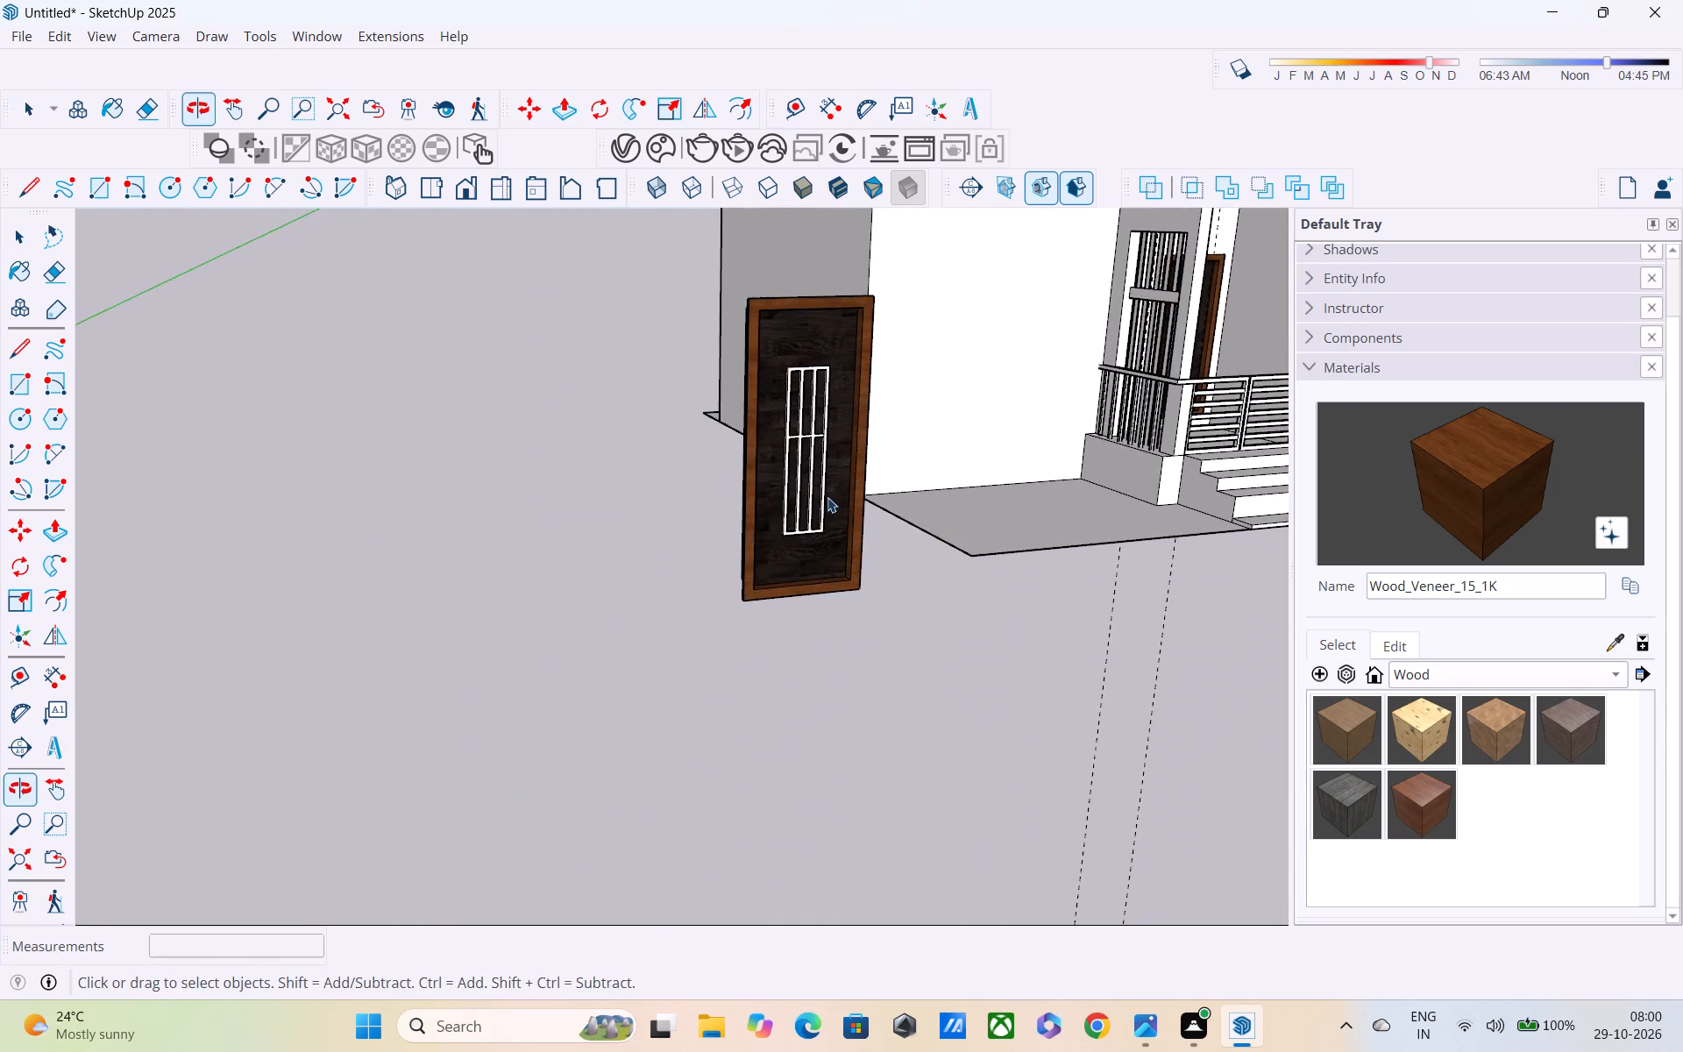
middle_drag(665, 674, 1006, 662)
key(m)
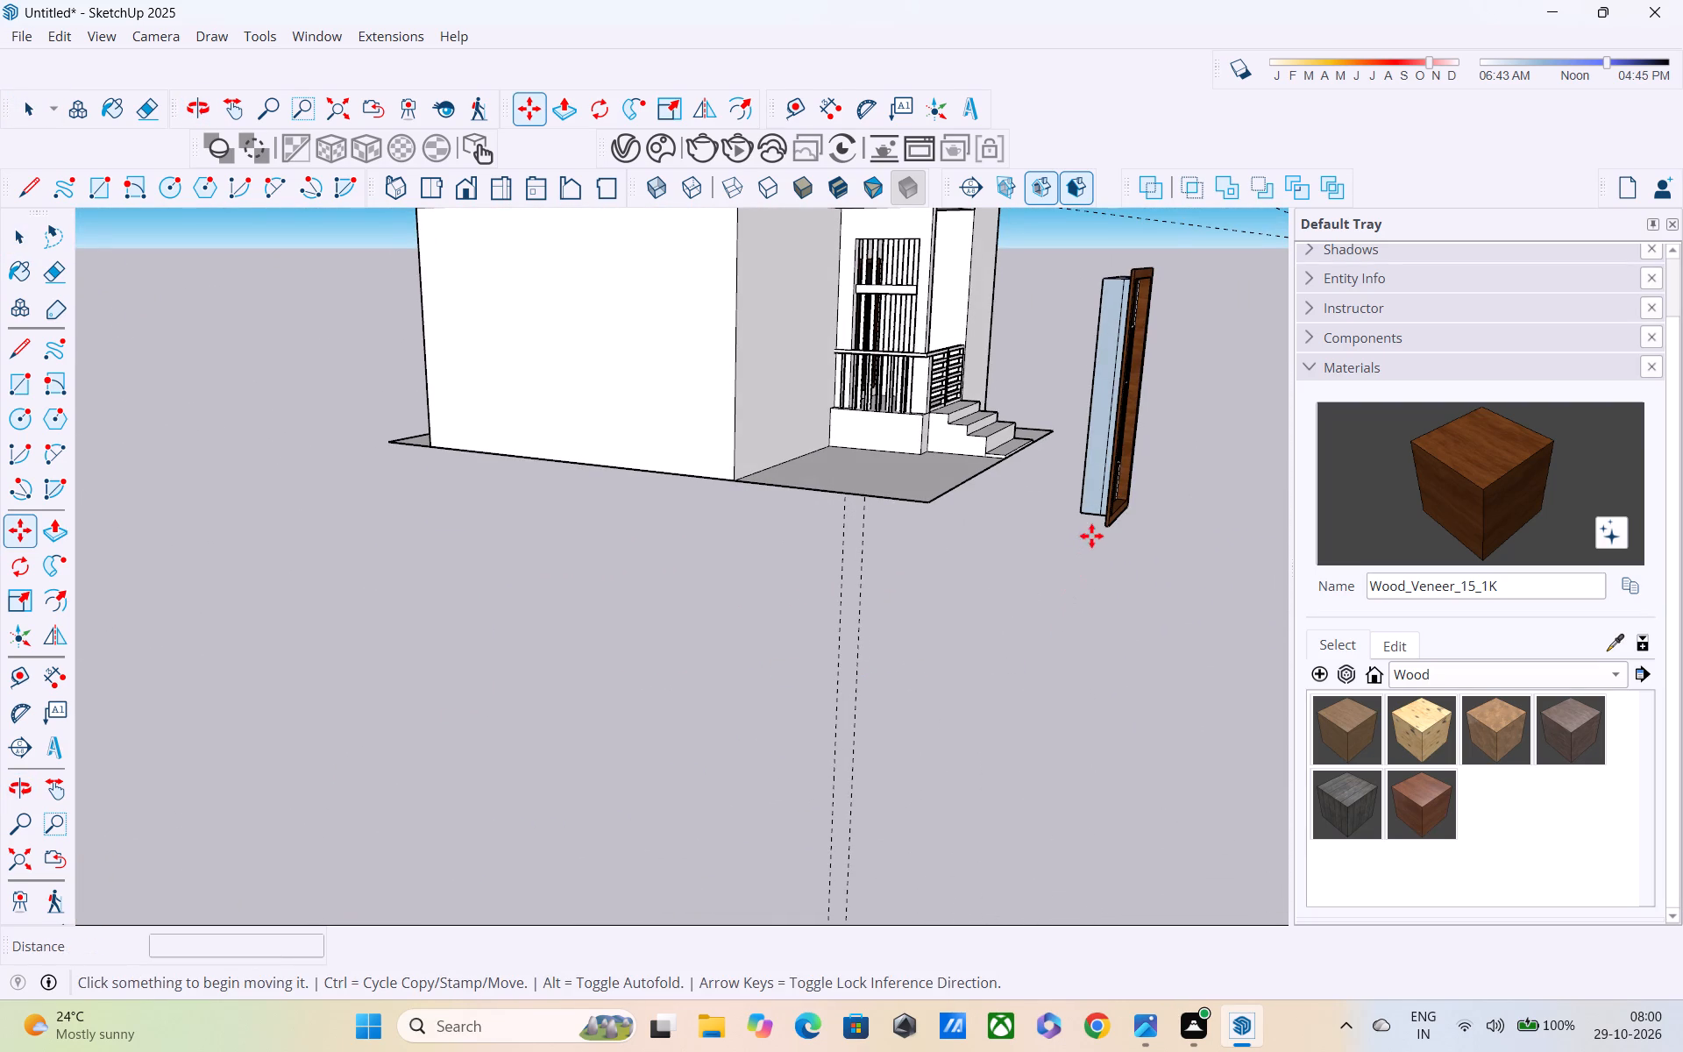
scroll(1097, 525, up, 8)
key(space)
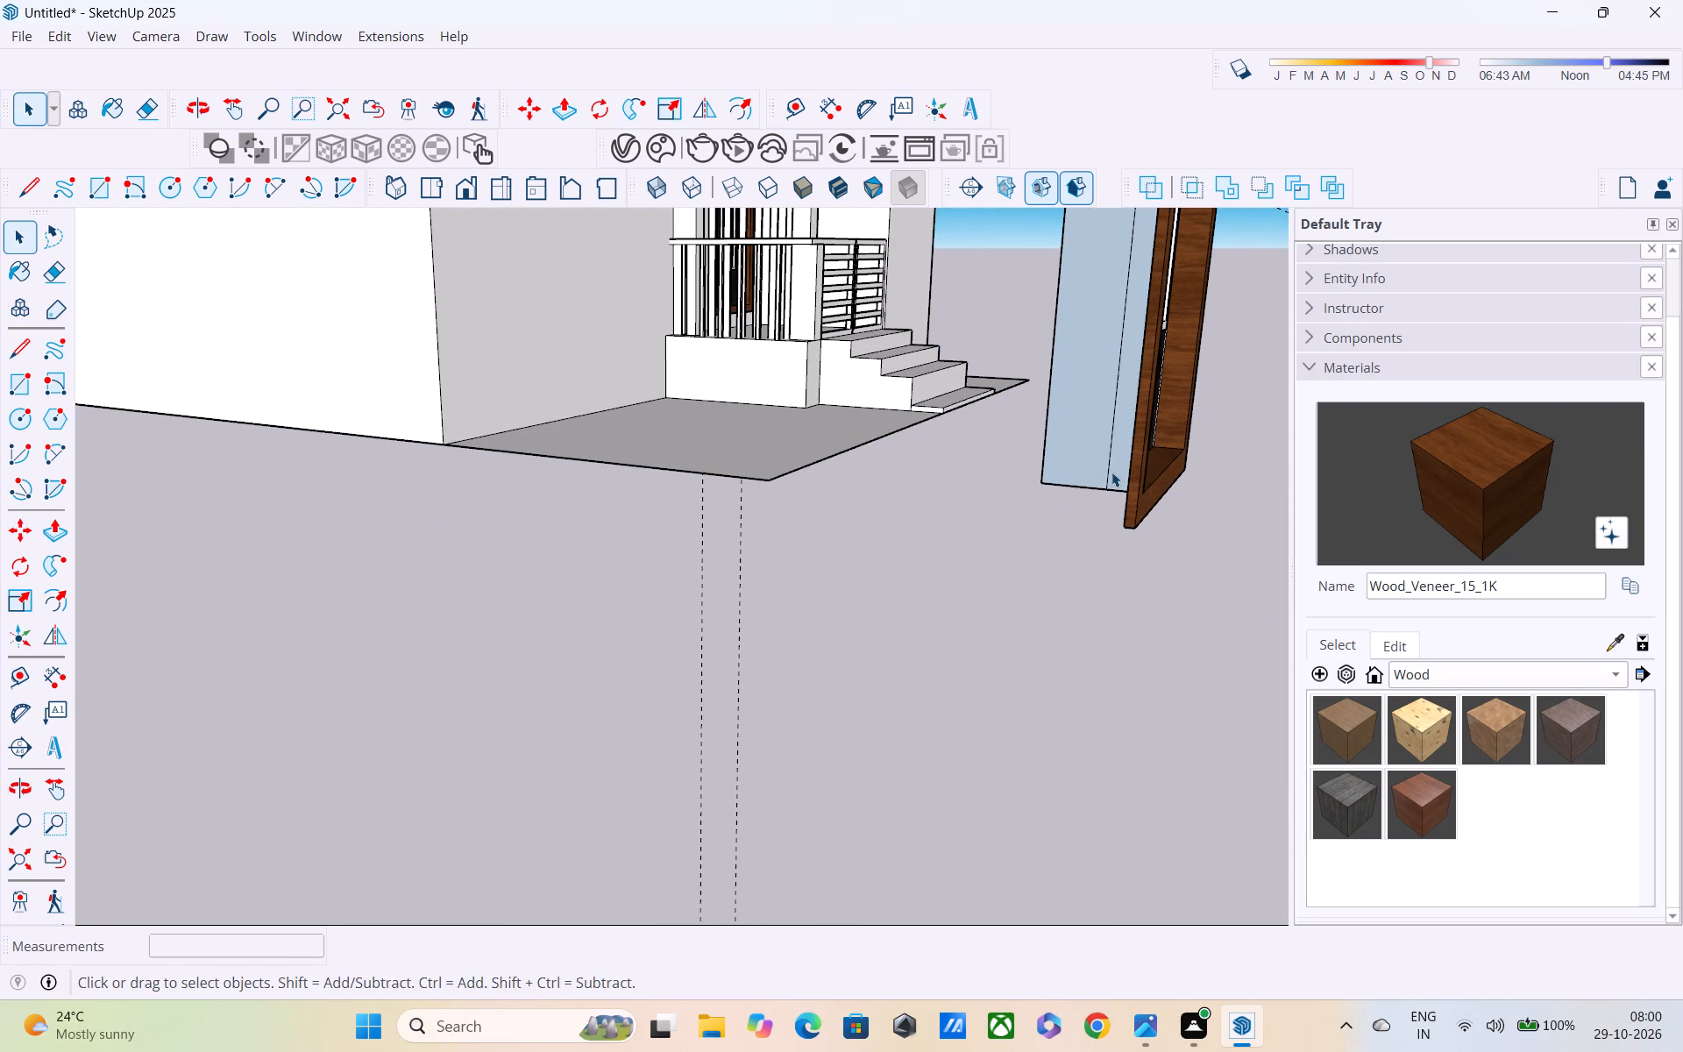
double_click(1111, 472)
triple_click(1126, 524)
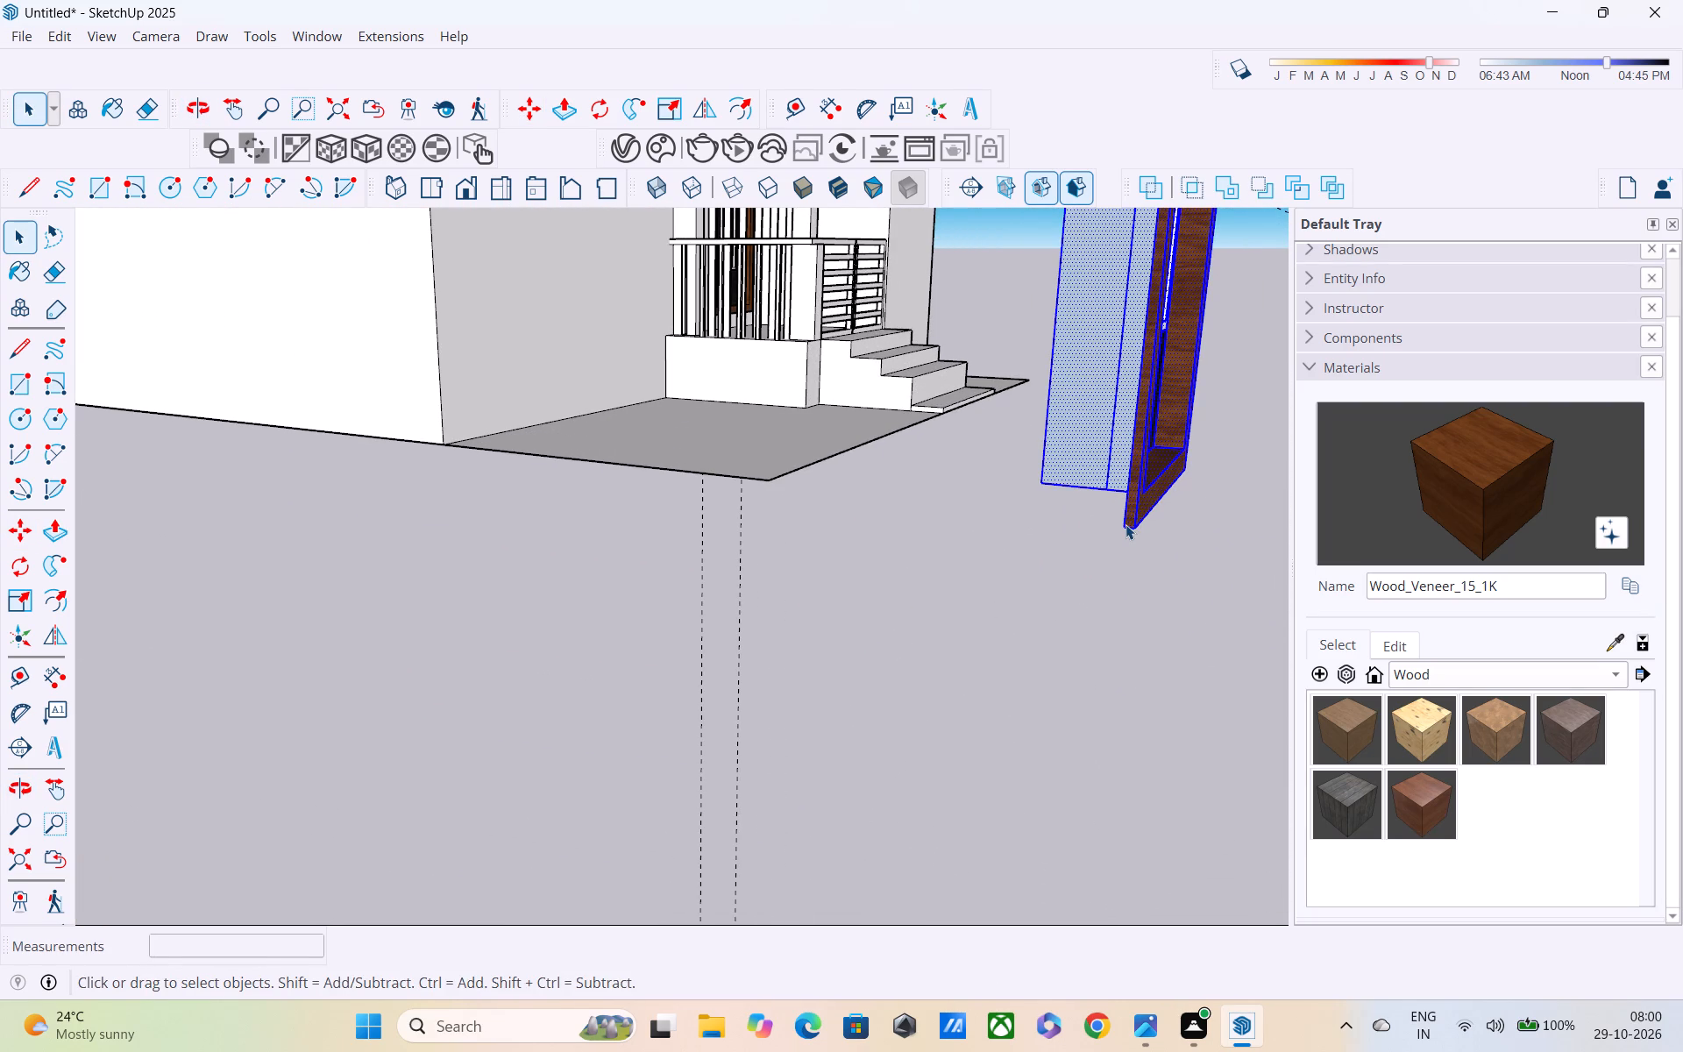
key(m)
click(1121, 530)
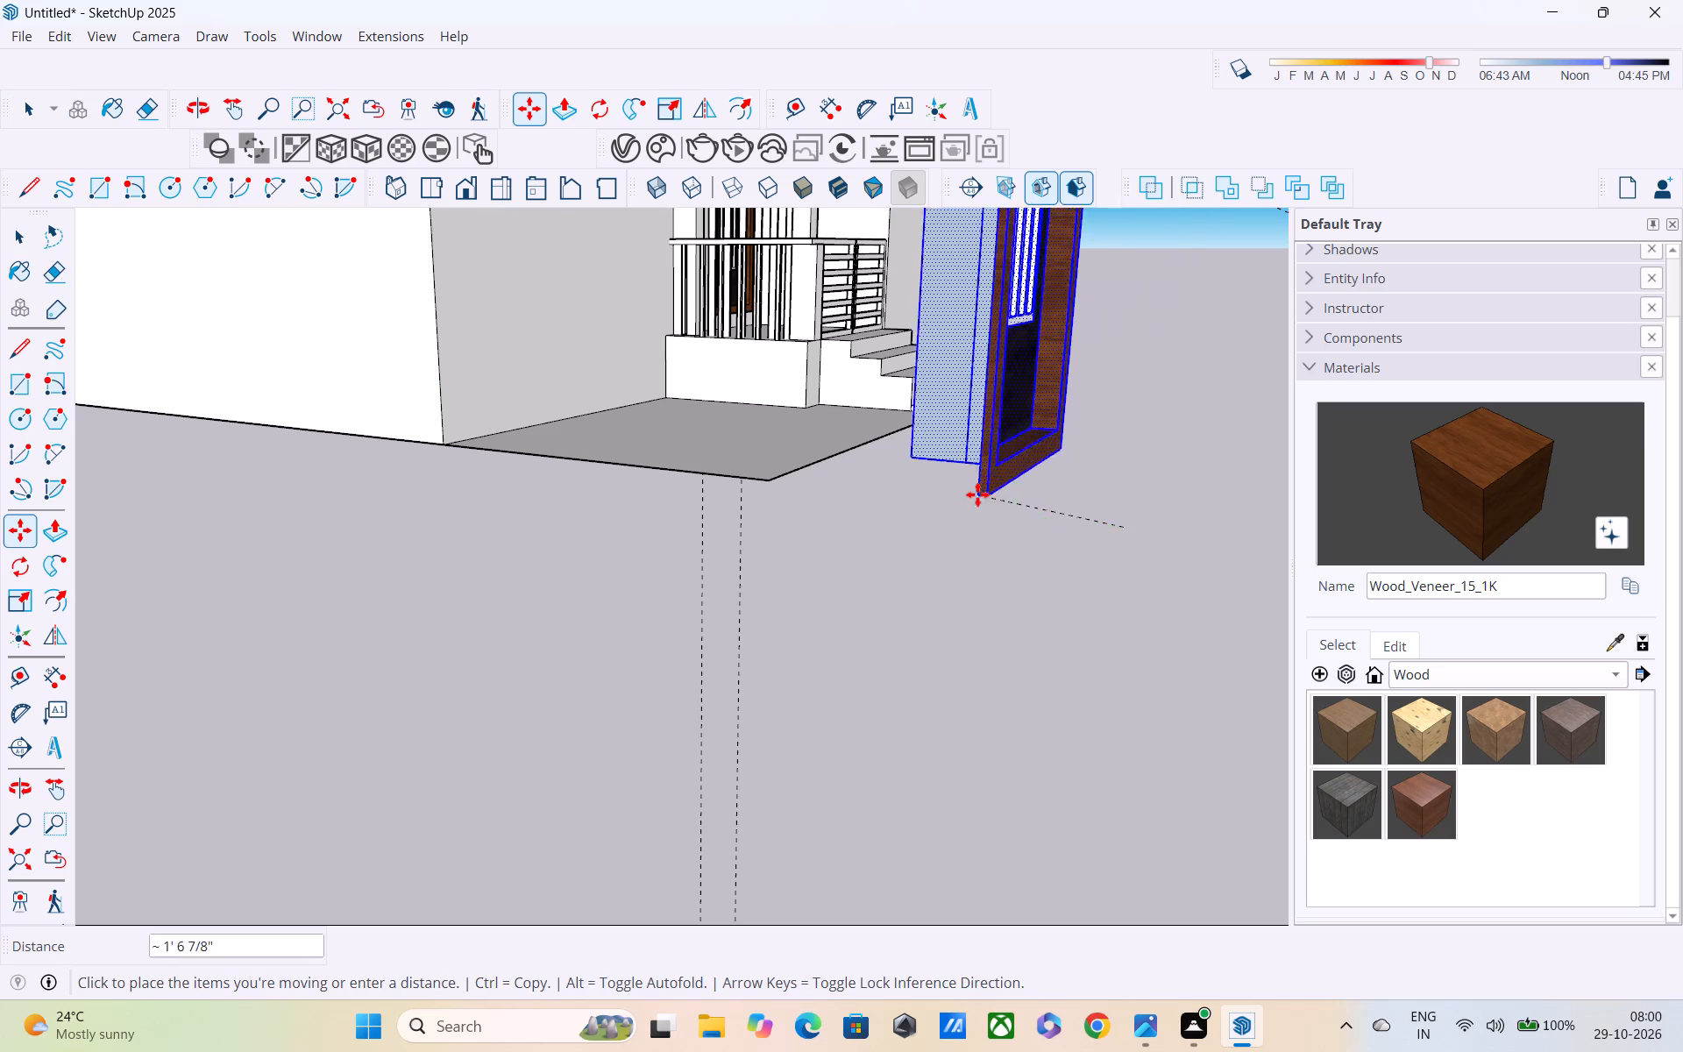
scroll(977, 494, down, 7)
scroll(976, 415, down, 4)
shift+middle_drag(984, 414, 1071, 766)
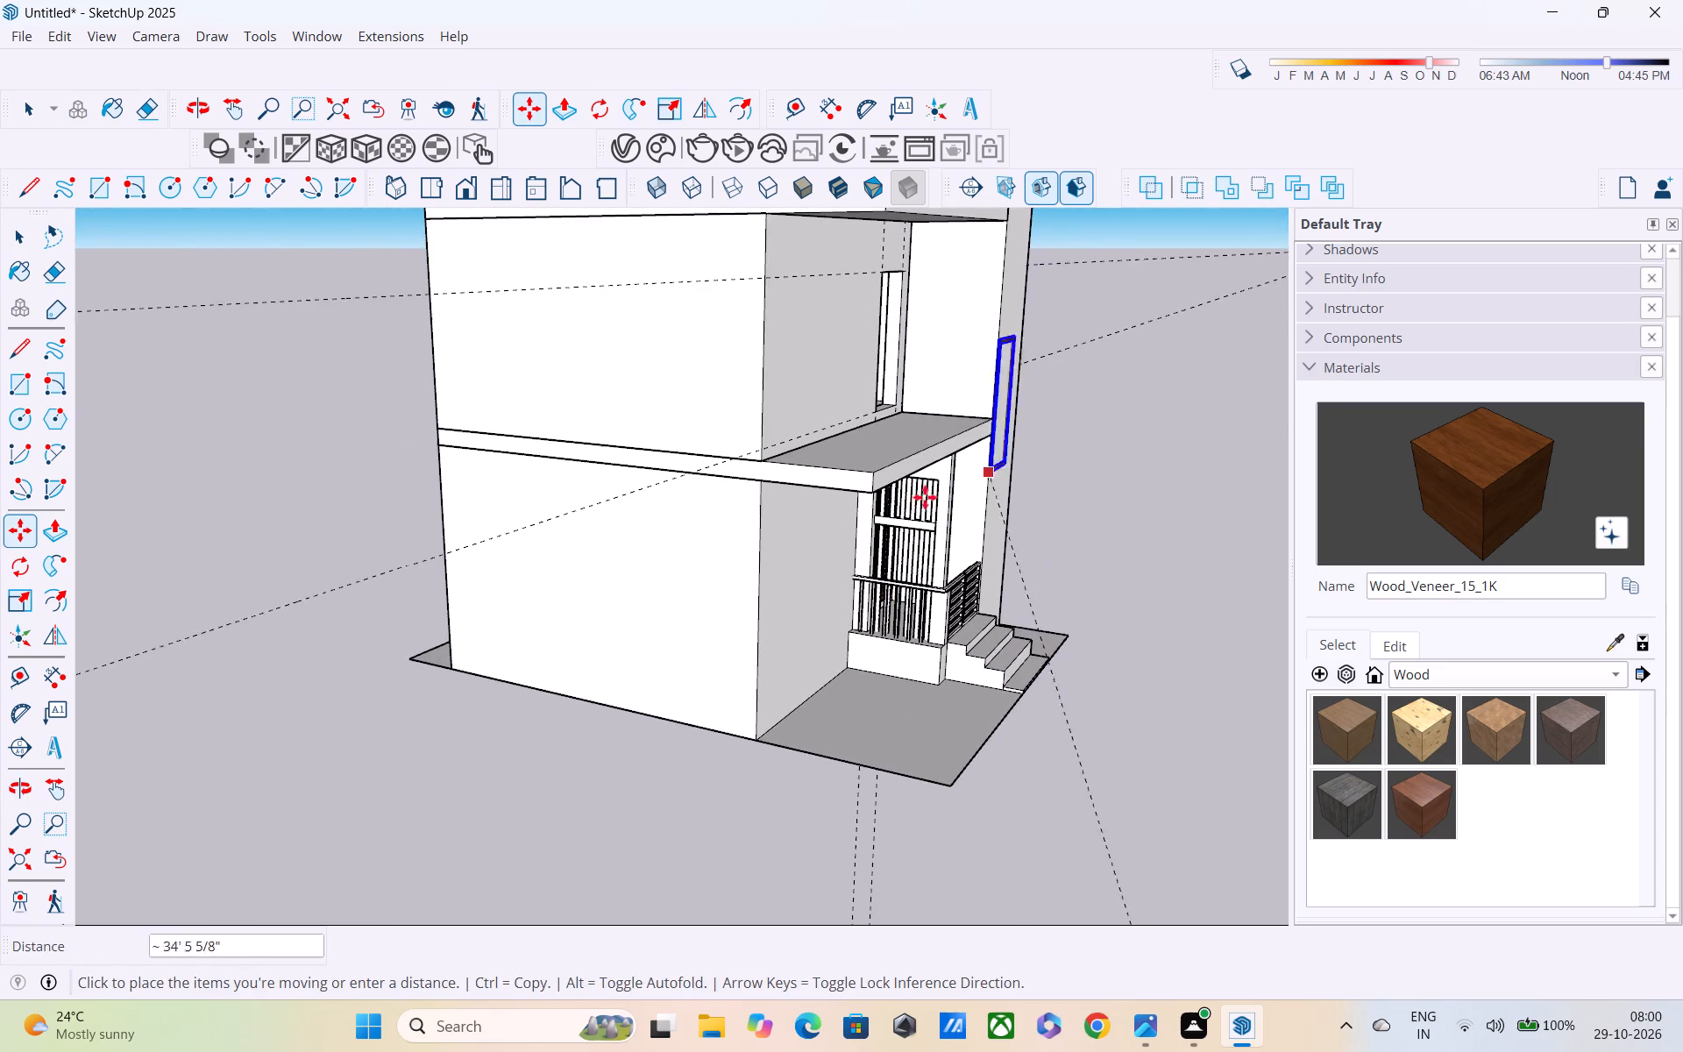
middle_drag(857, 516, 816, 449)
scroll(827, 421, up, 7)
middle_drag(870, 456, 878, 692)
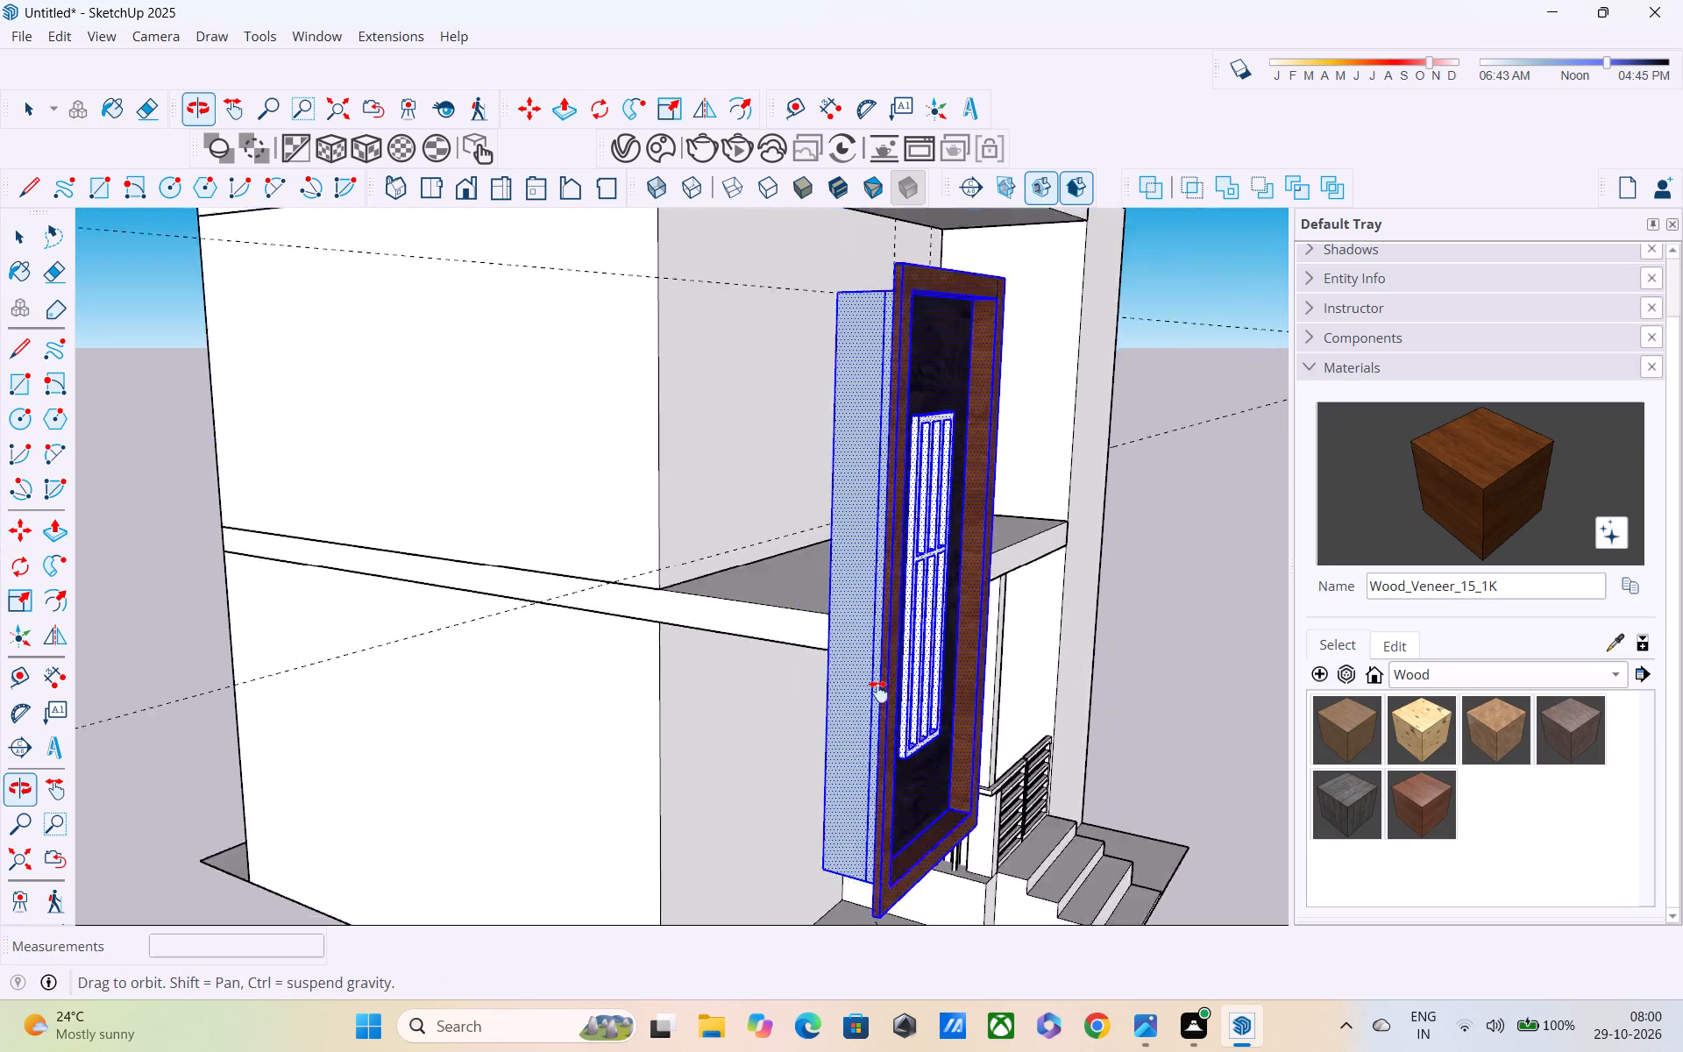
middle_drag(878, 692, 736, 975)
scroll(748, 838, up, 3)
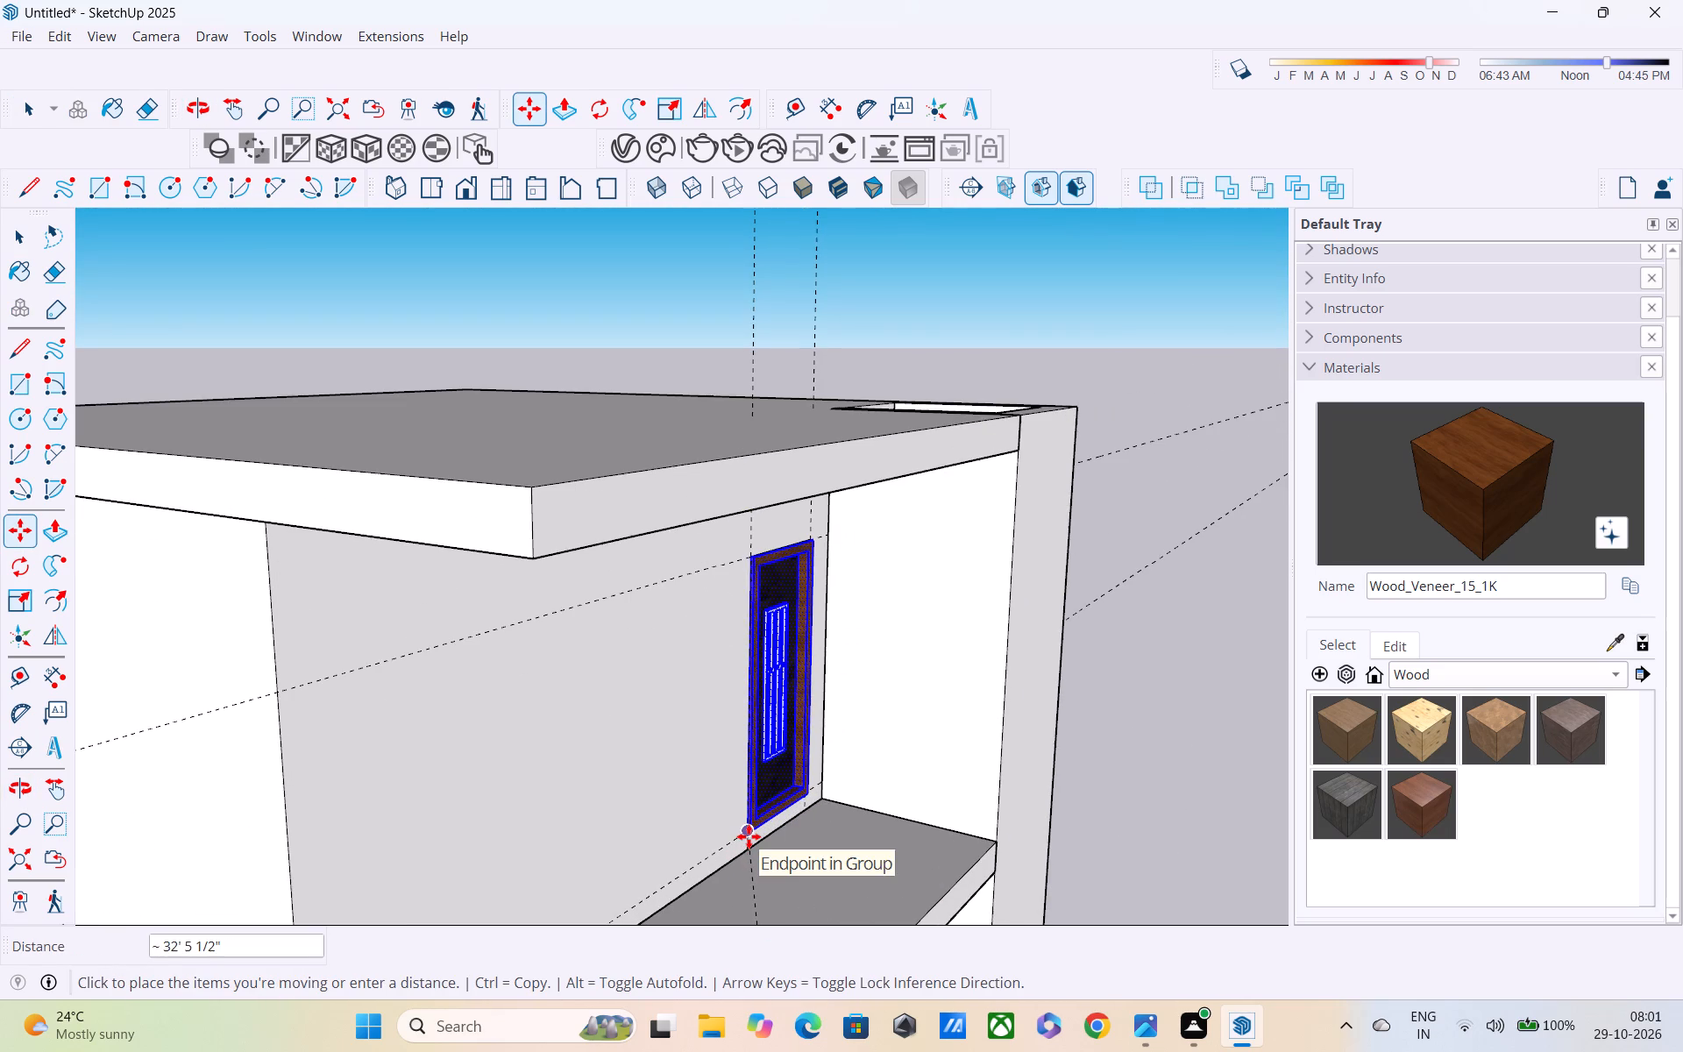
scroll(749, 836, up, 4)
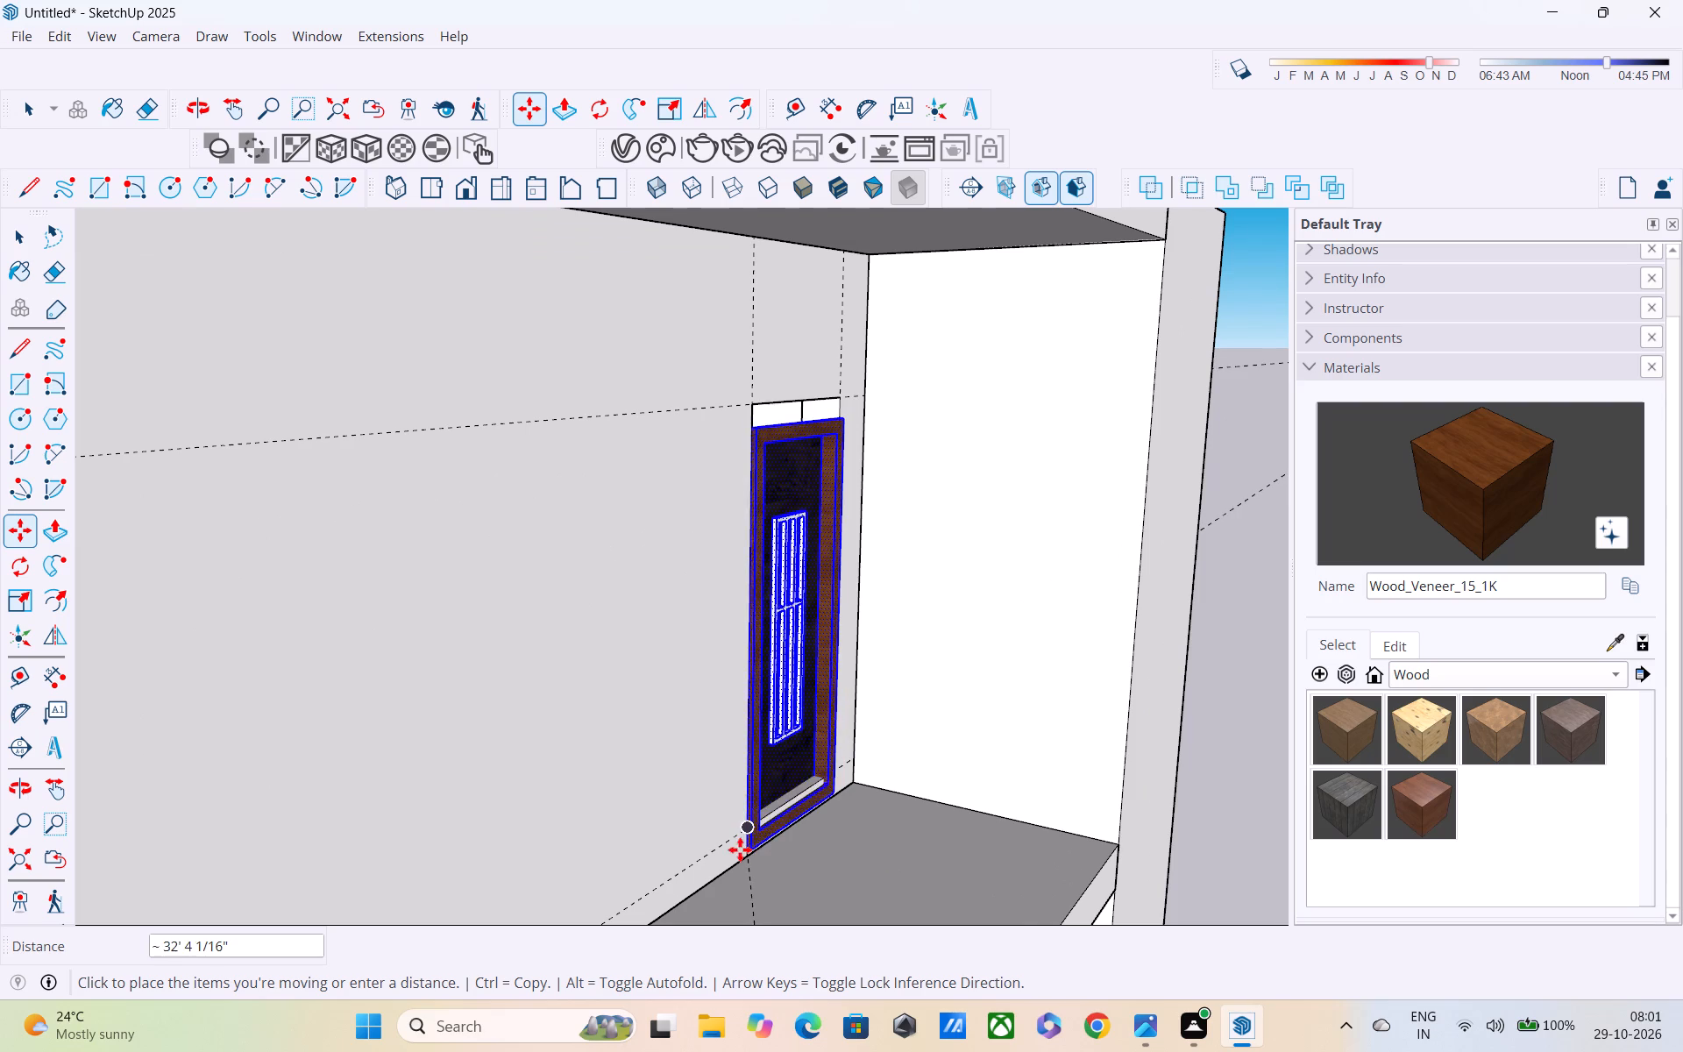
click(743, 828)
scroll(863, 816, down, 6)
key(space)
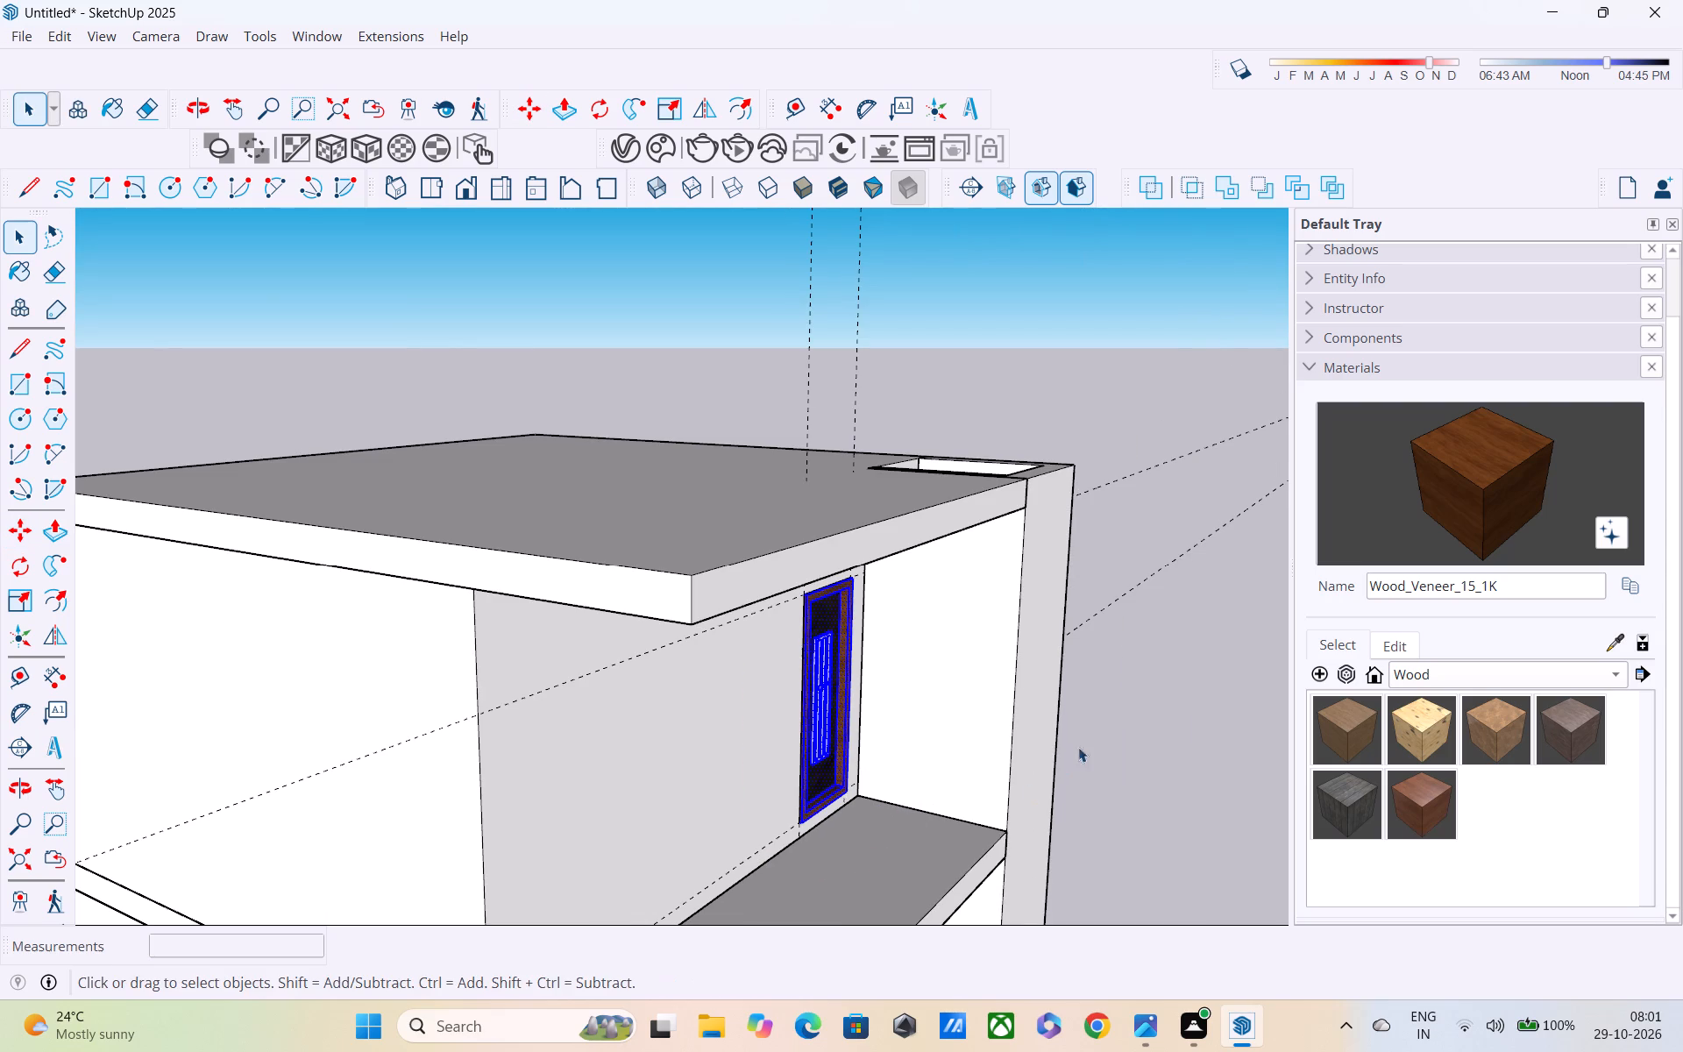
click(1084, 703)
Examine the fitted upper-storey door and the house front, including the balcony slab and porch below, from several angles and distances.
middle_drag(1122, 748, 803, 641)
scroll(802, 640, down, 7)
key(space)
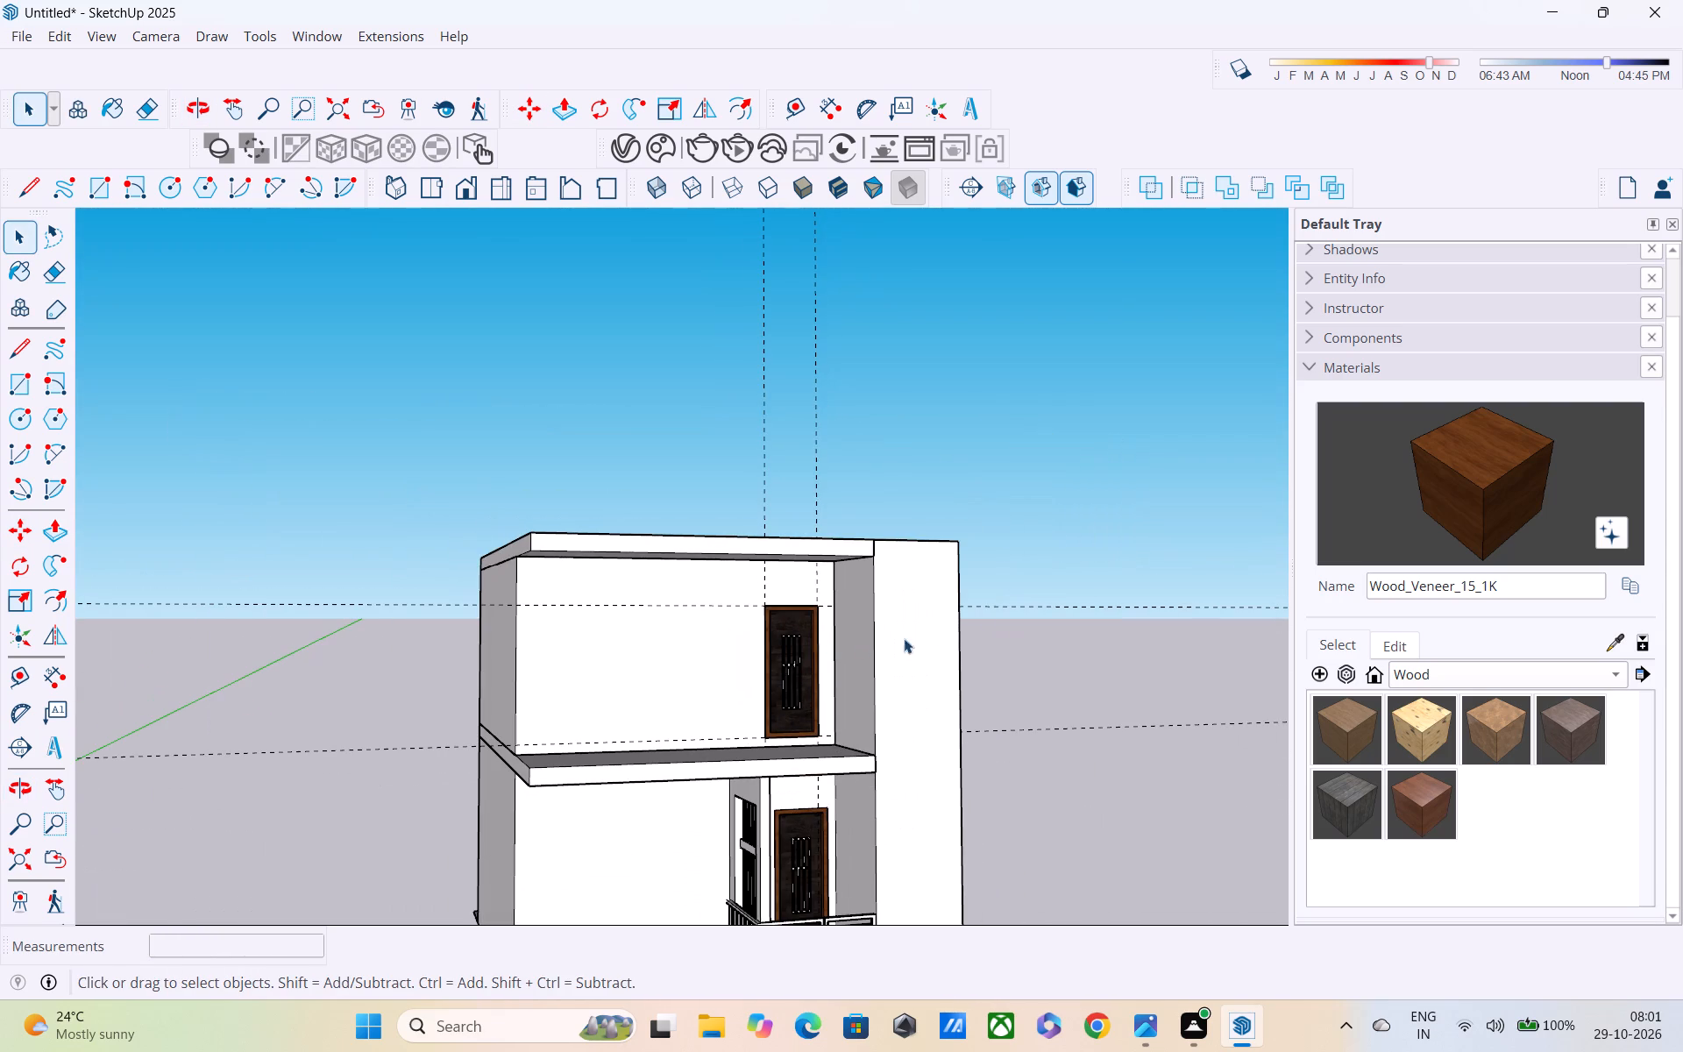
click(1019, 518)
scroll(679, 786, up, 8)
middle_drag(799, 730, 777, 745)
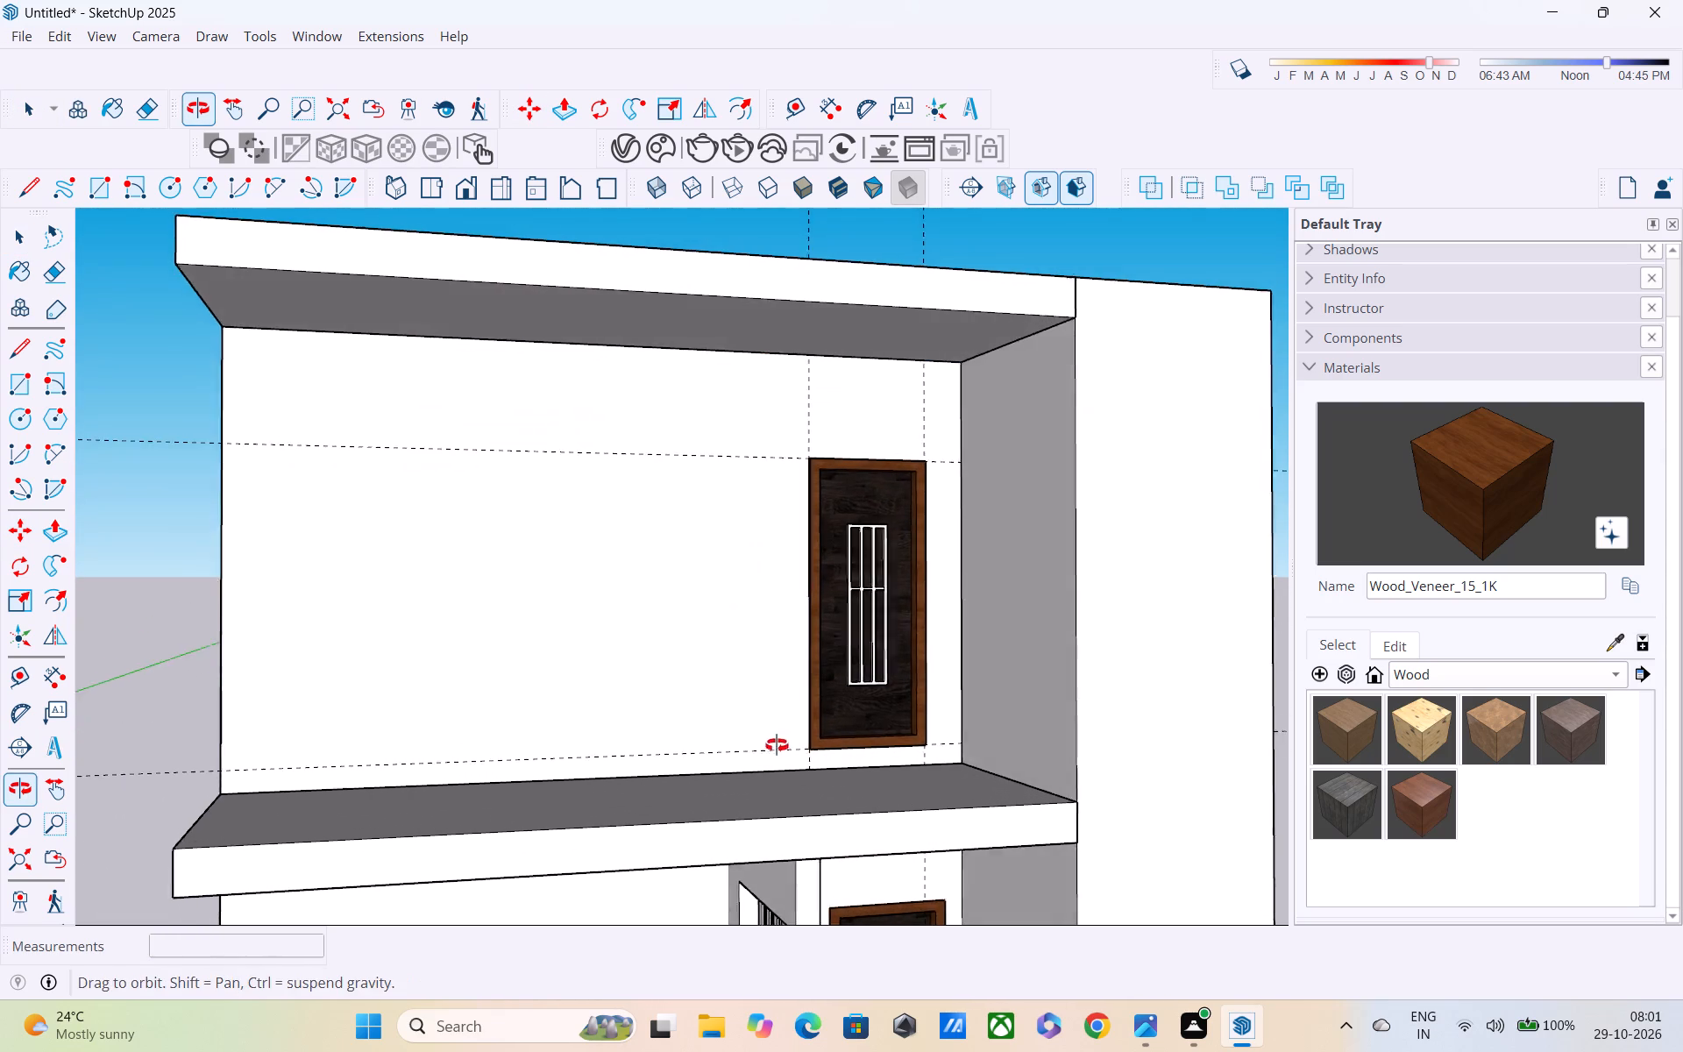
middle_drag(777, 745, 706, 738)
scroll(706, 738, down, 4)
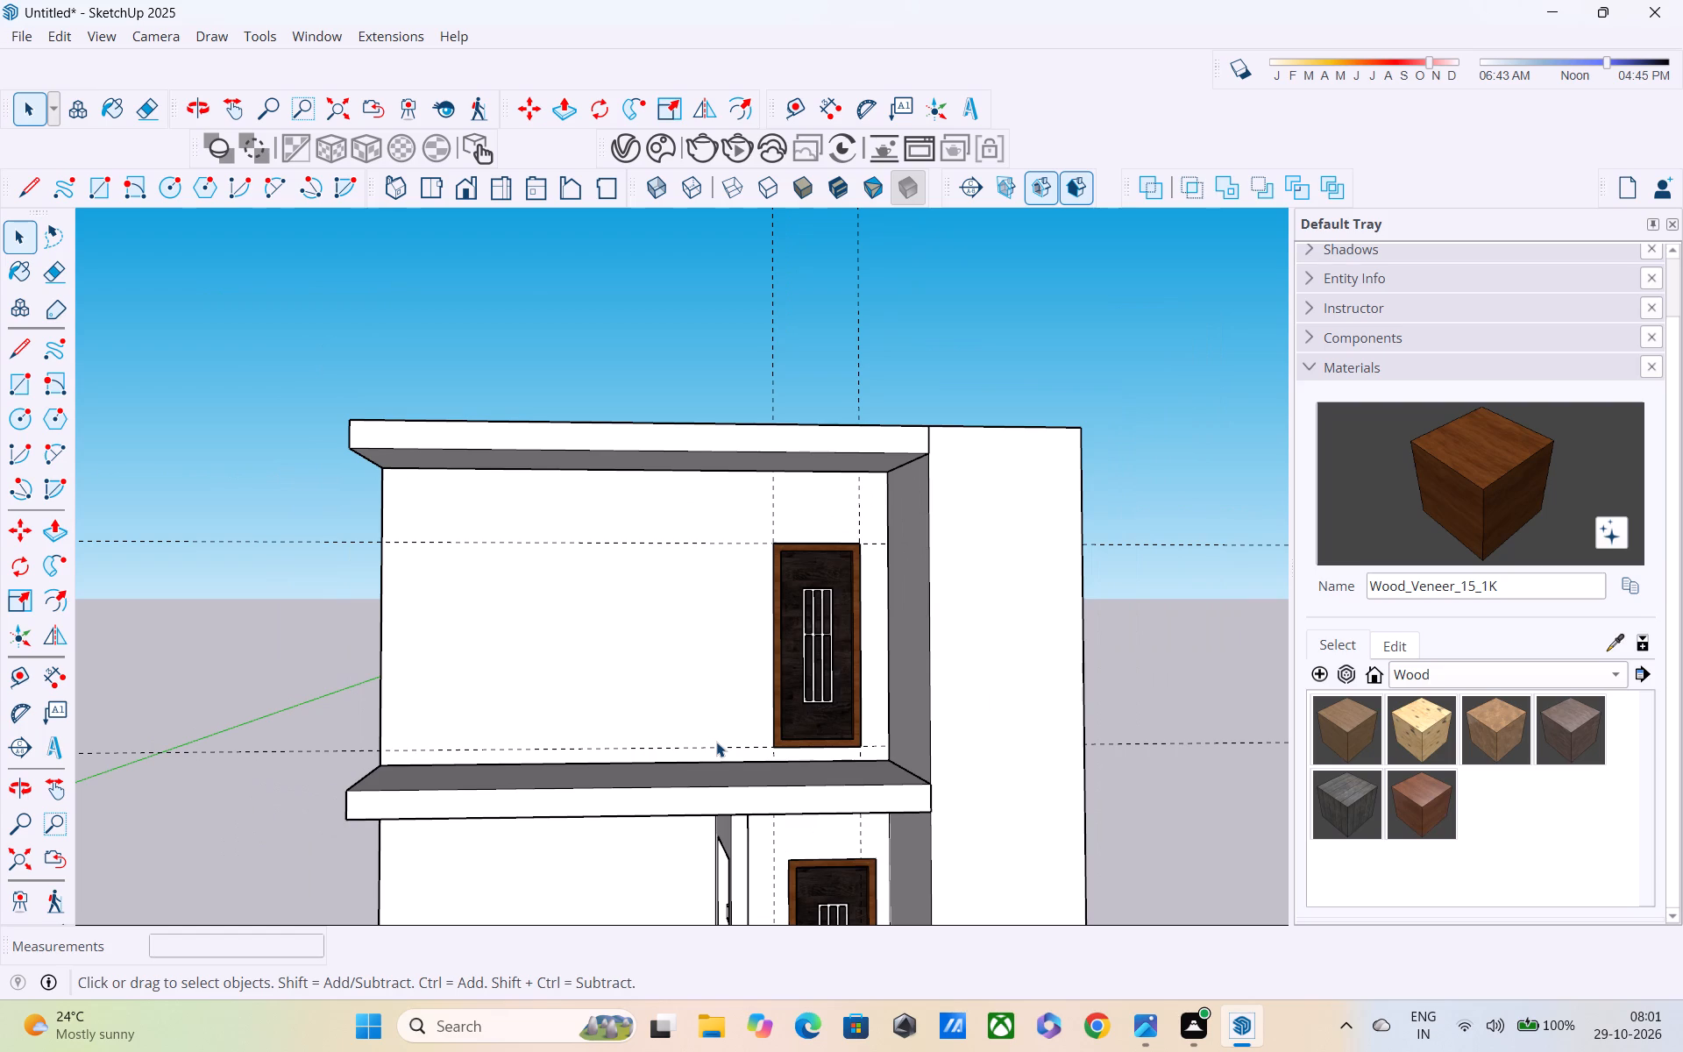
shift+middle_drag(784, 679, 1155, 553)
middle_drag(1025, 686, 973, 683)
scroll(942, 658, down, 2)
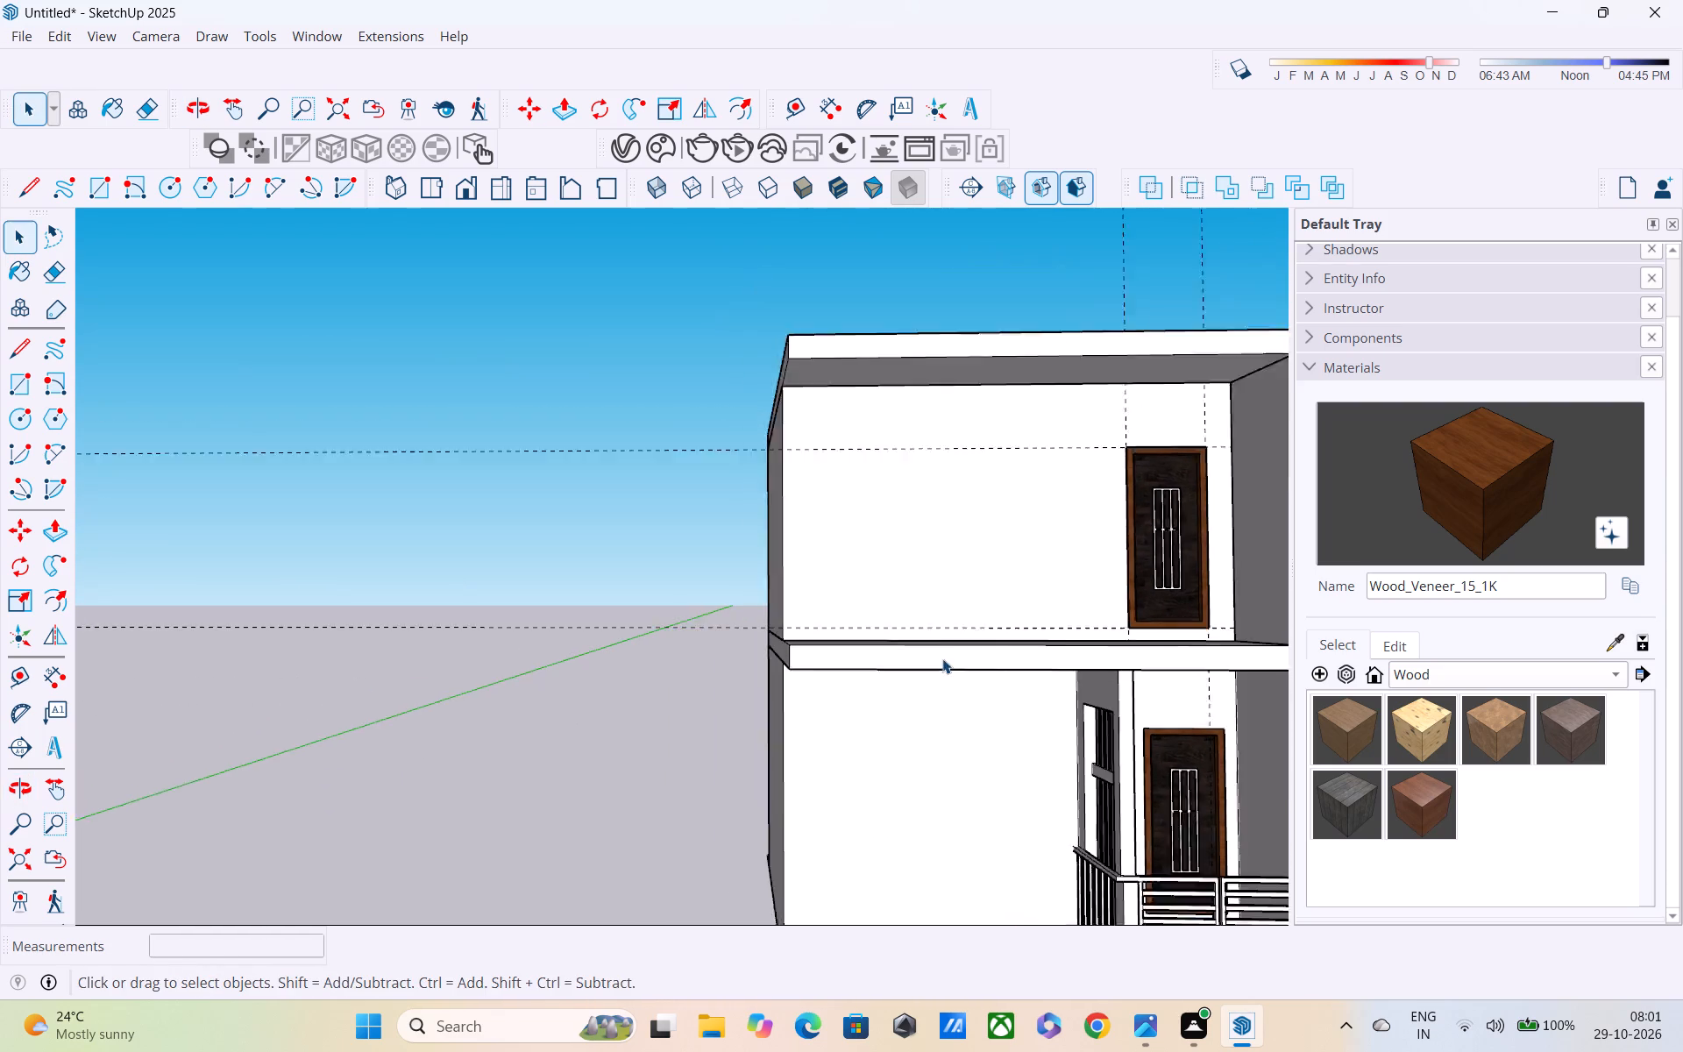
scroll(942, 658, down, 2)
middle_drag(934, 669, 856, 748)
key(space)
double_click(1029, 569)
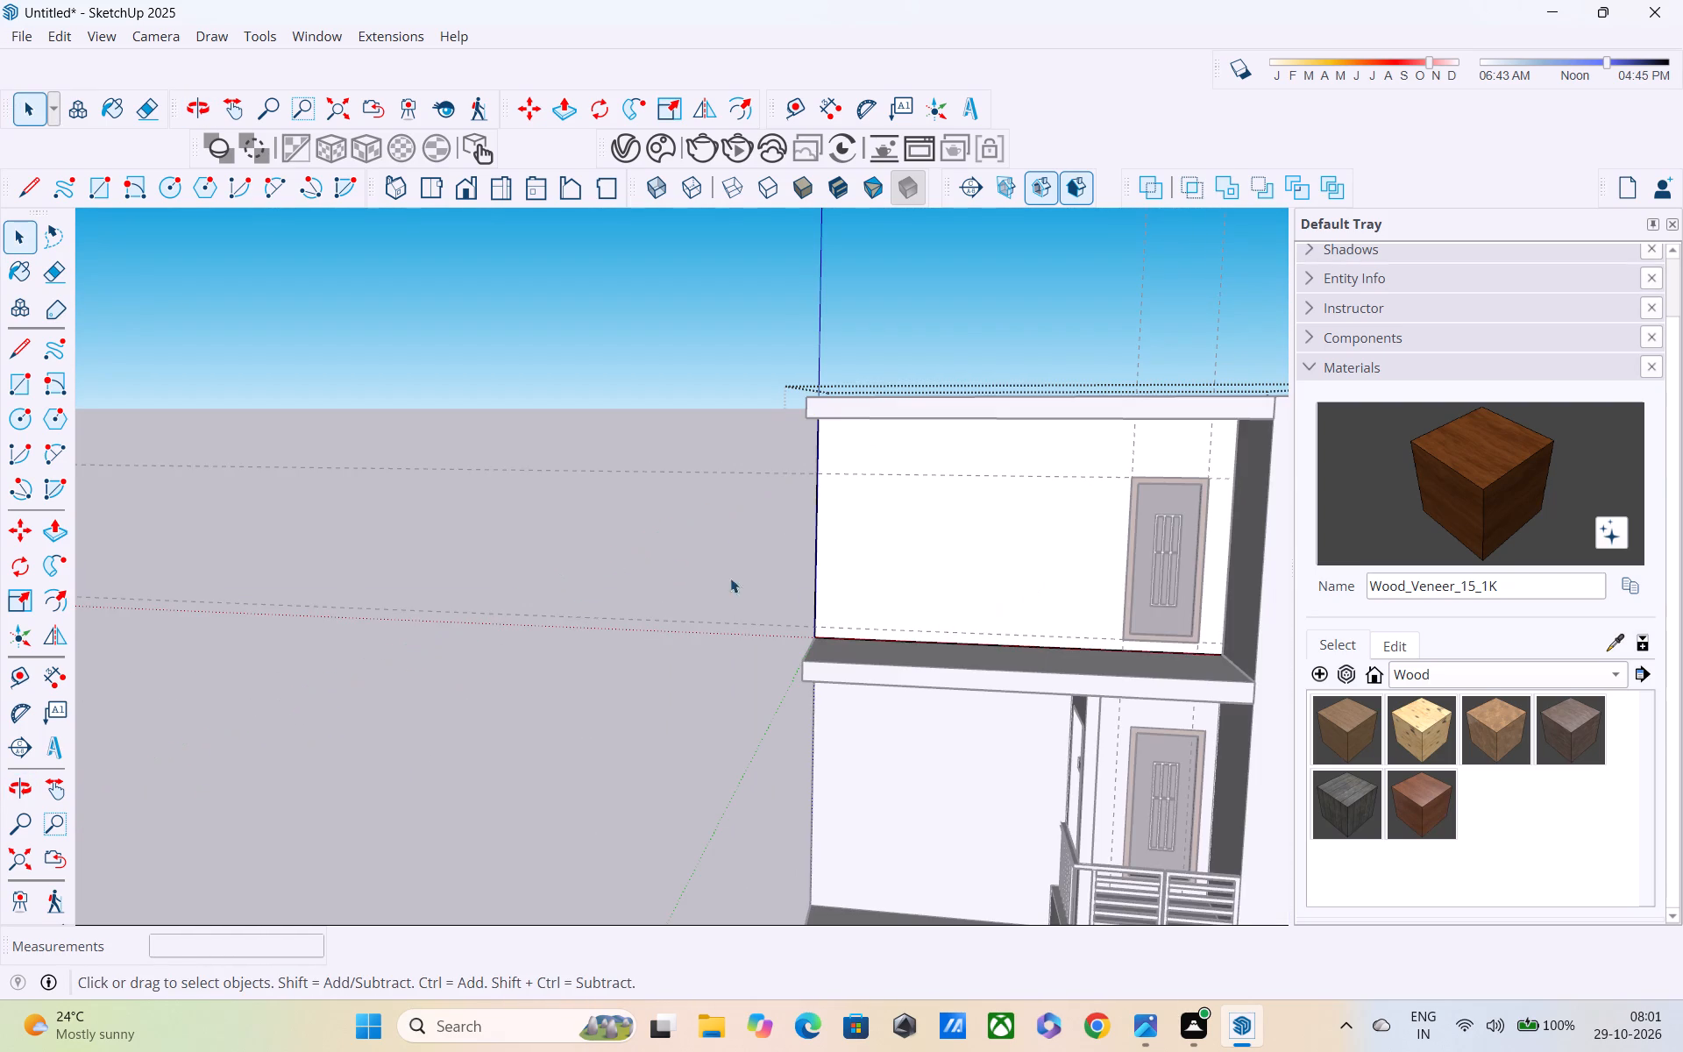
click(566, 508)
middle_drag(776, 549, 965, 412)
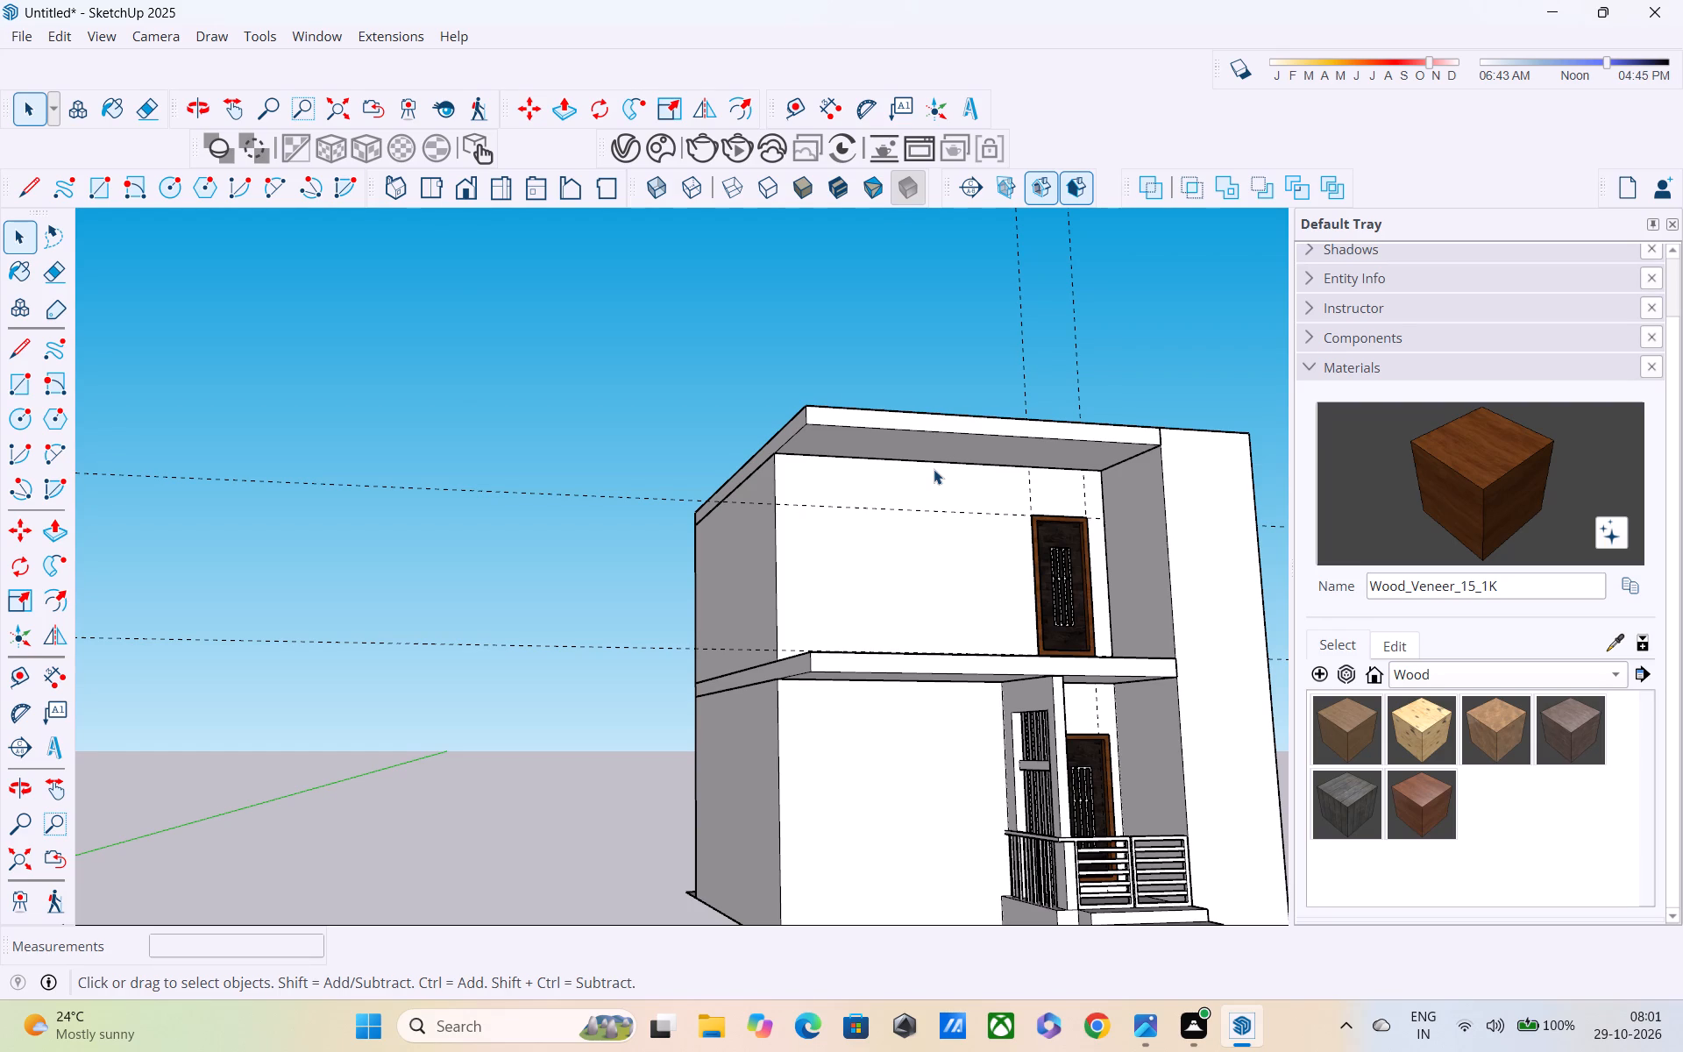
middle_drag(965, 461, 926, 622)
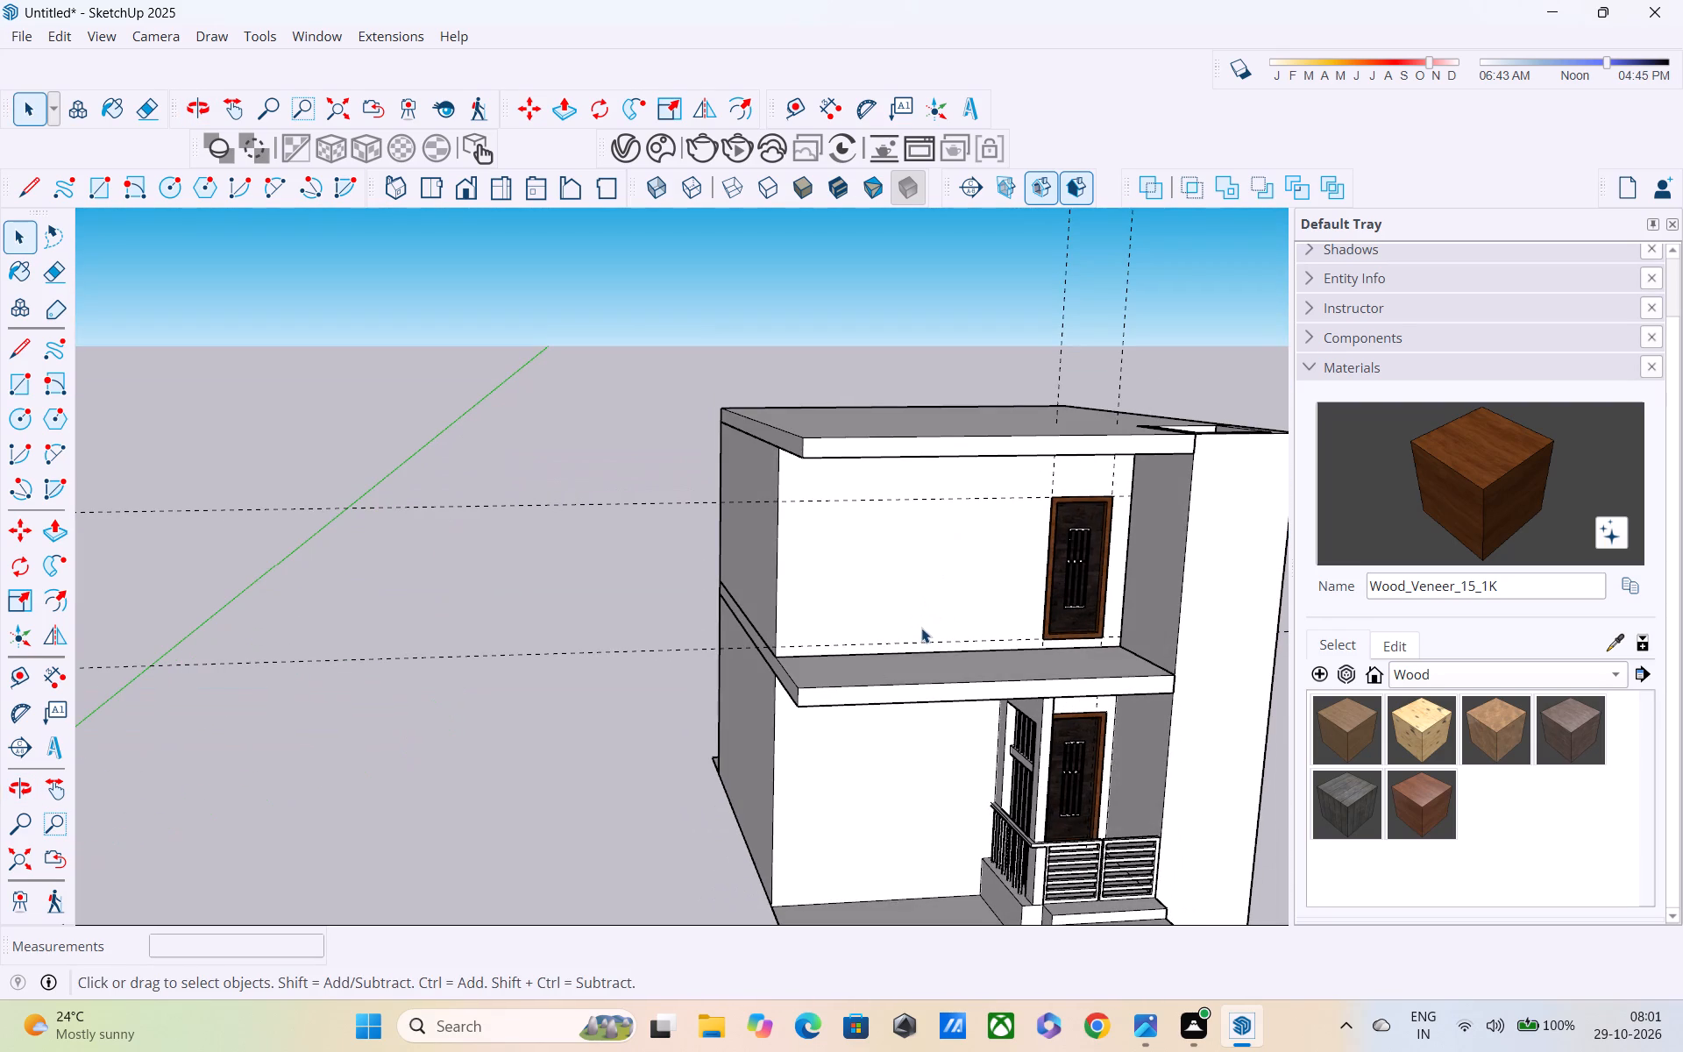
middle_drag(920, 828, 685, 770)
scroll(920, 728, up, 3)
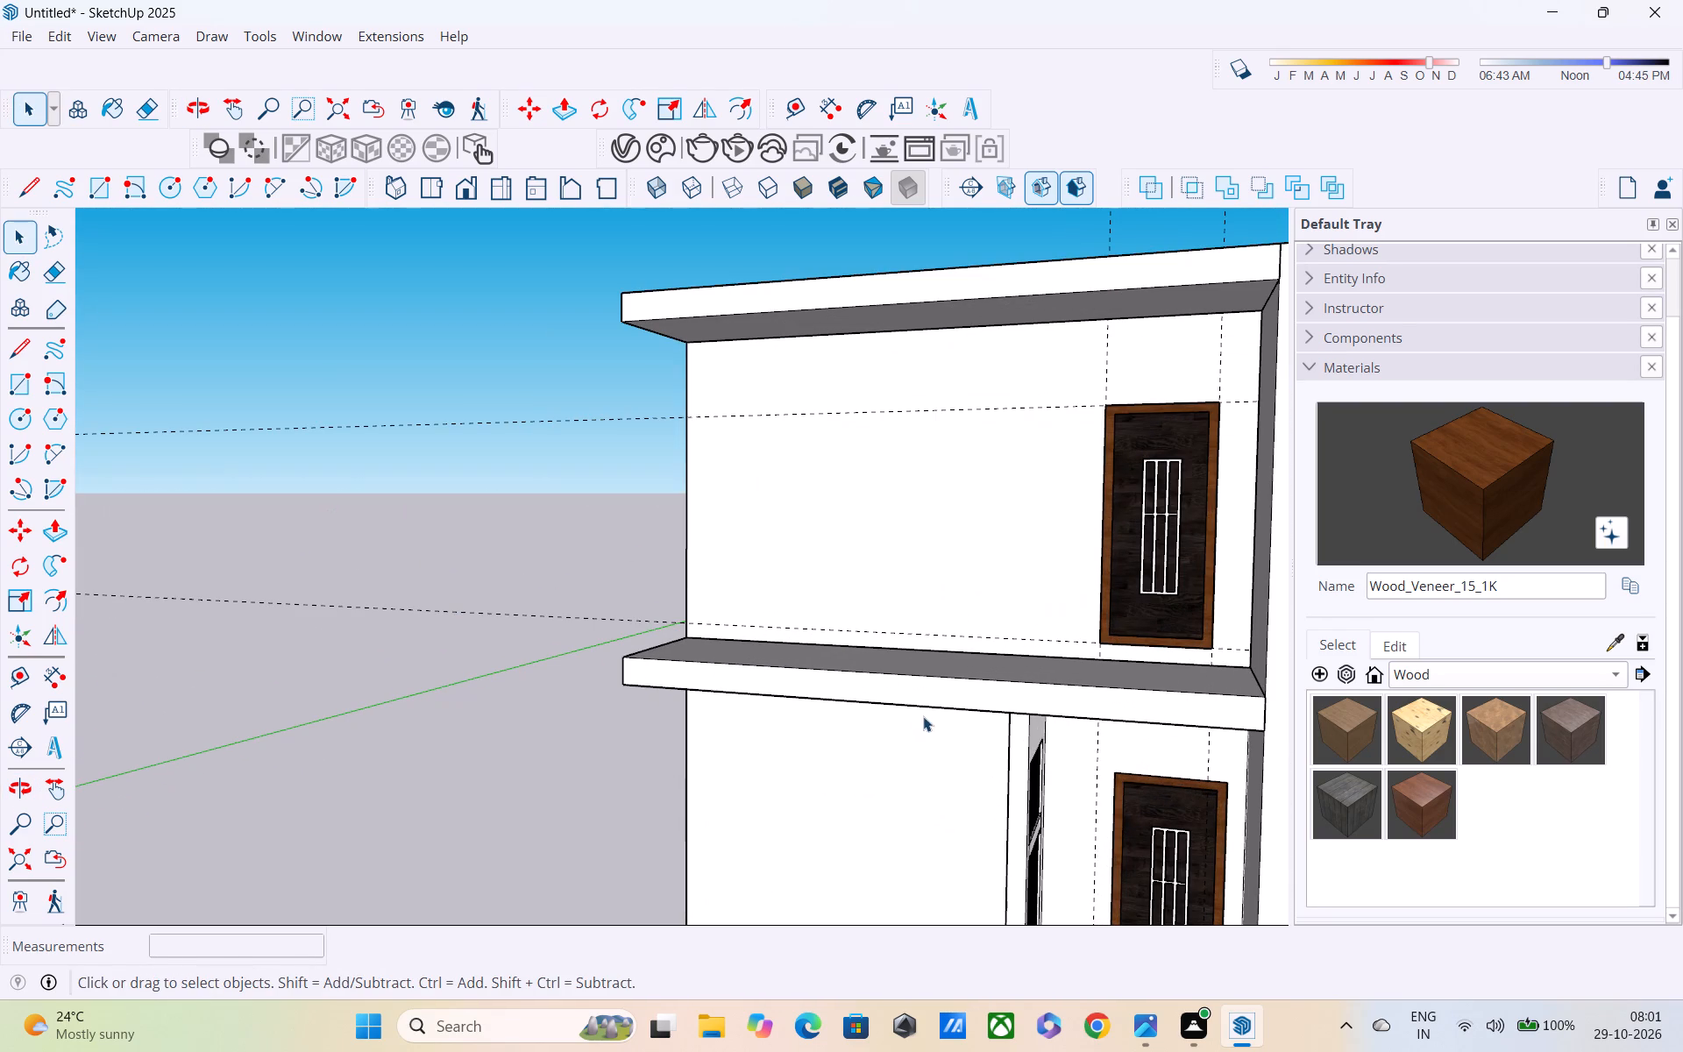
shift+middle_drag(848, 793, 756, 494)
middle_drag(925, 179, 943, 215)
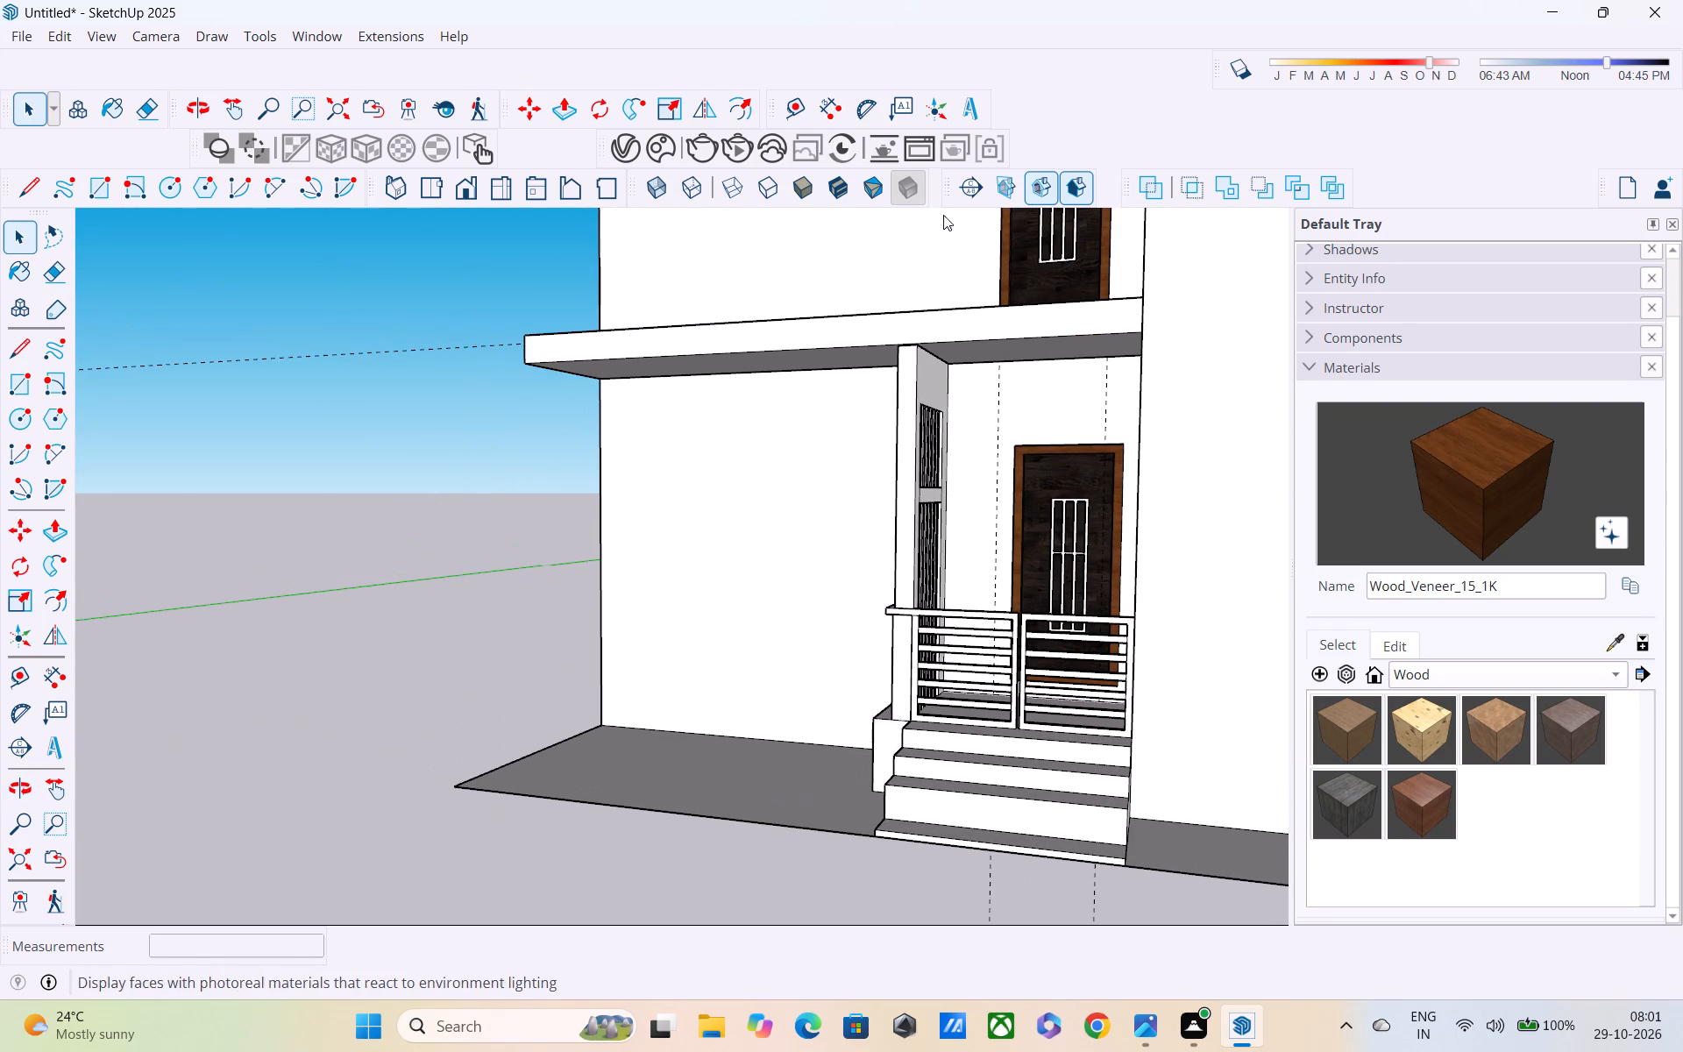
middle_drag(943, 215, 971, 278)
middle_drag(951, 346, 972, 430)
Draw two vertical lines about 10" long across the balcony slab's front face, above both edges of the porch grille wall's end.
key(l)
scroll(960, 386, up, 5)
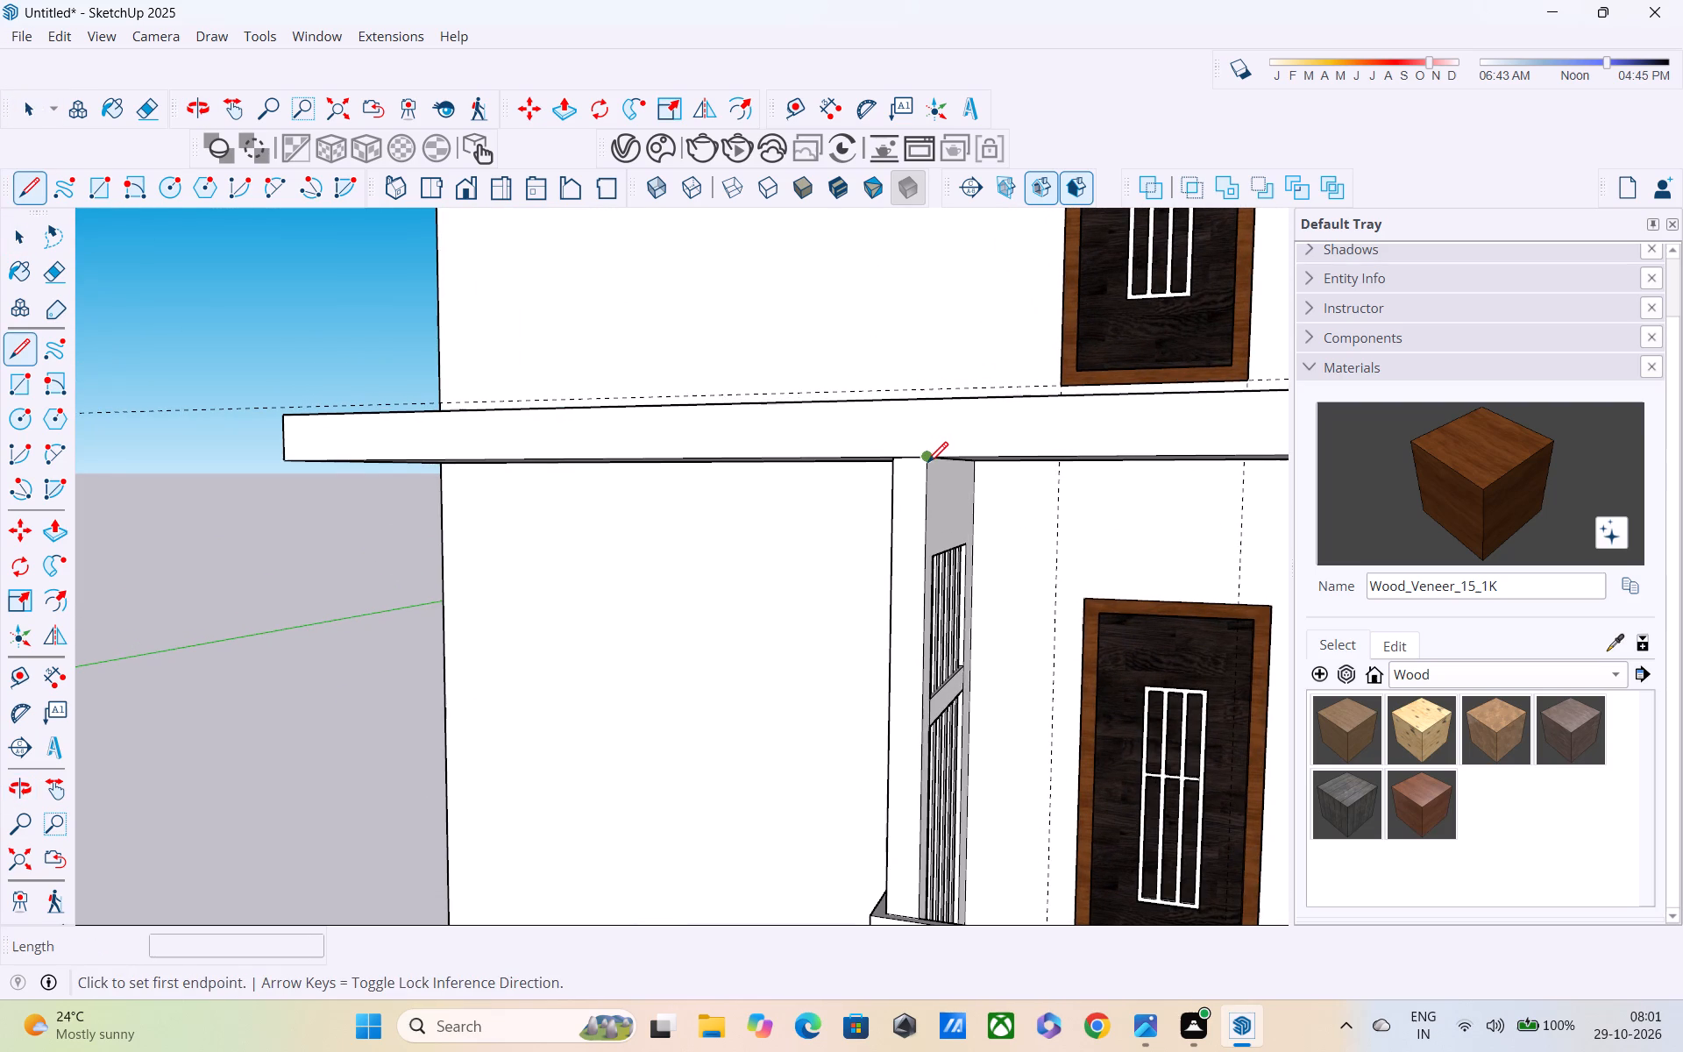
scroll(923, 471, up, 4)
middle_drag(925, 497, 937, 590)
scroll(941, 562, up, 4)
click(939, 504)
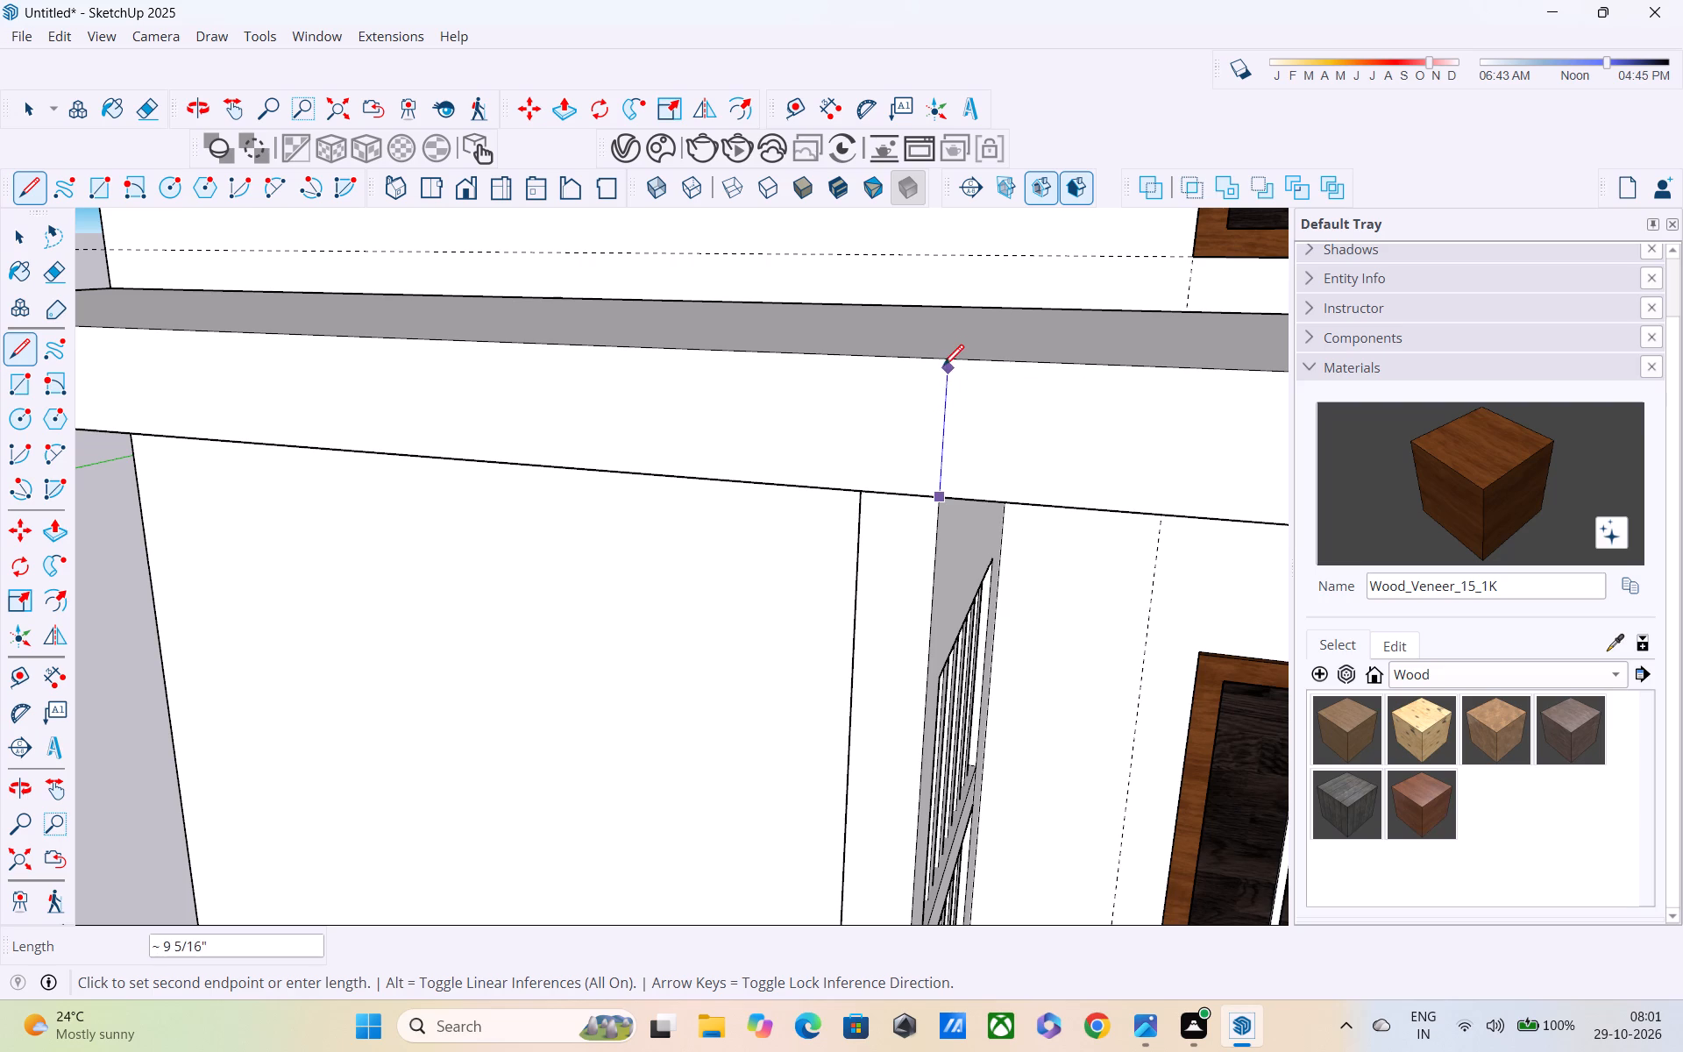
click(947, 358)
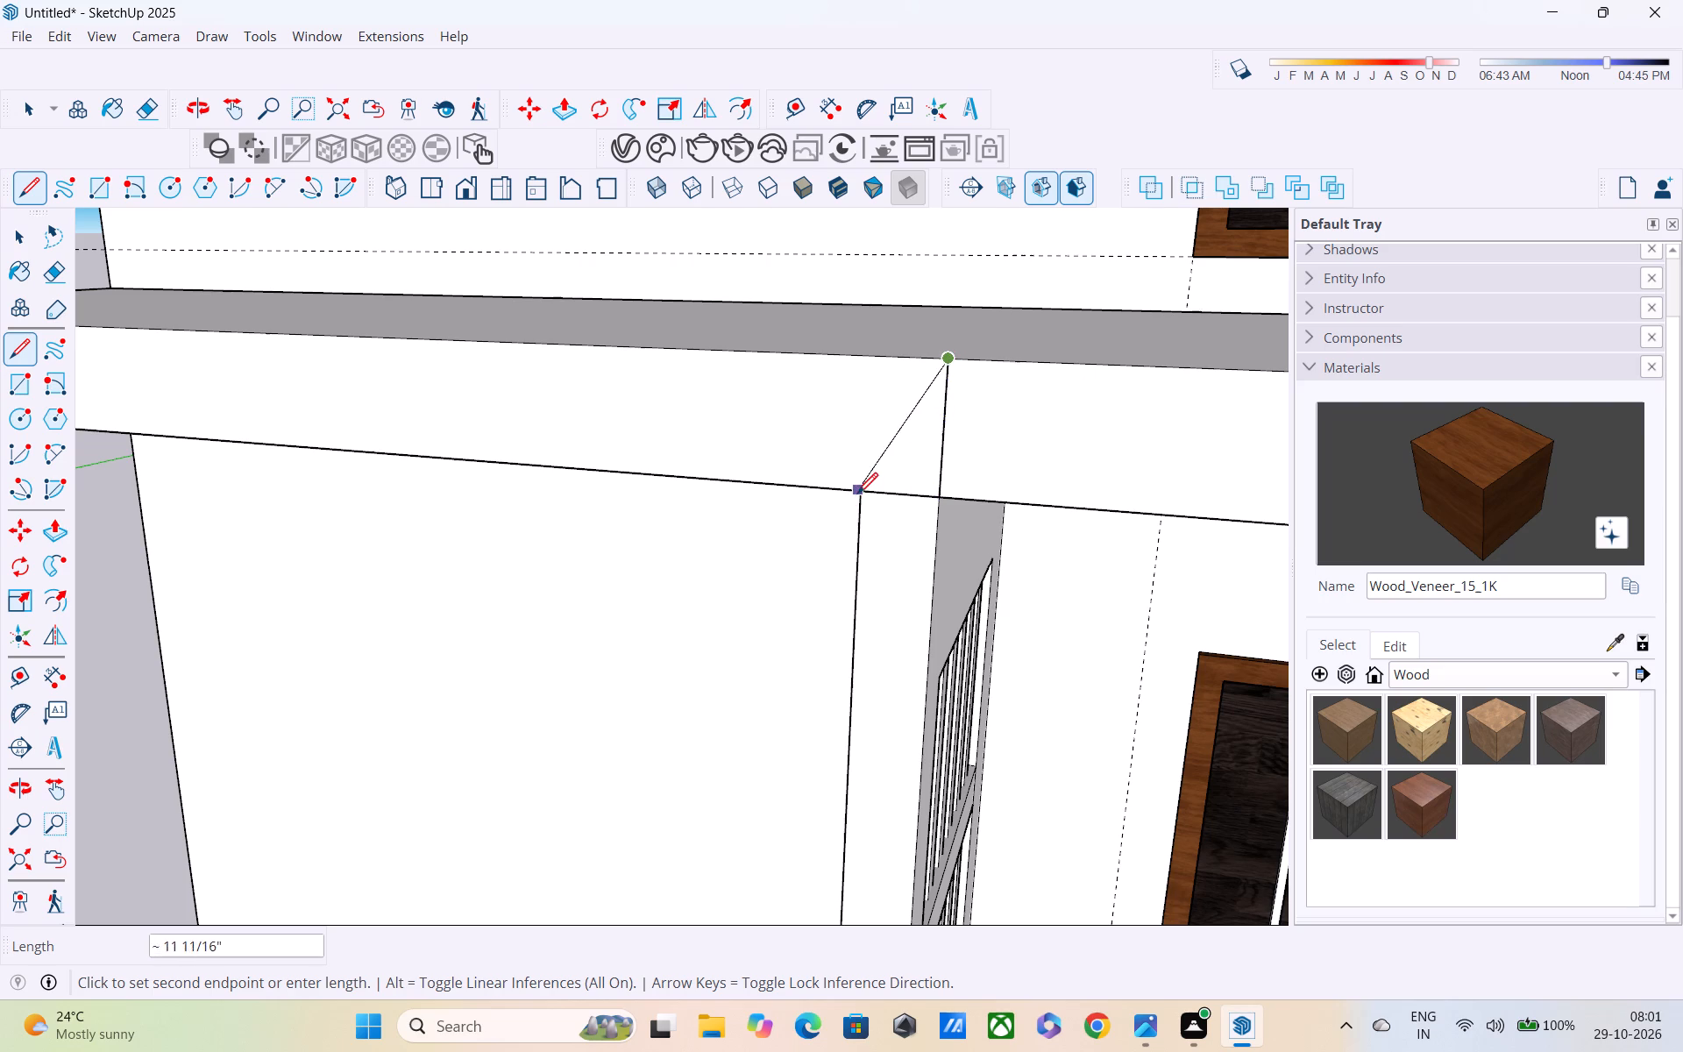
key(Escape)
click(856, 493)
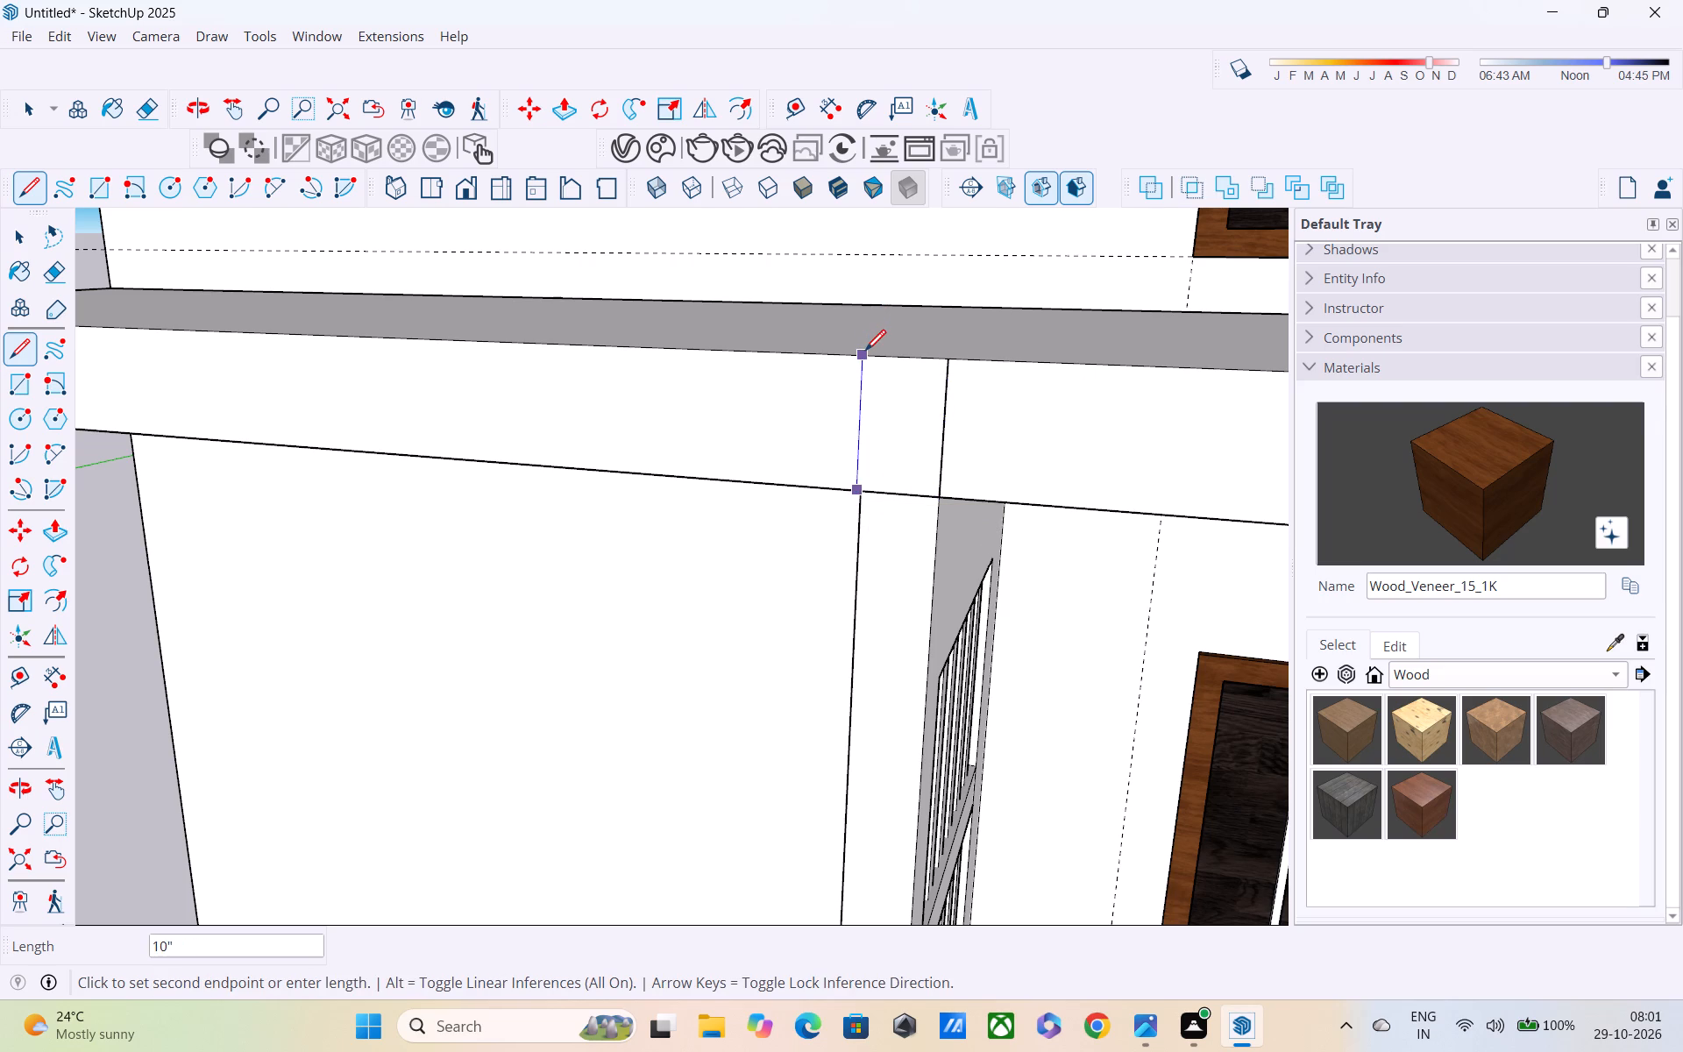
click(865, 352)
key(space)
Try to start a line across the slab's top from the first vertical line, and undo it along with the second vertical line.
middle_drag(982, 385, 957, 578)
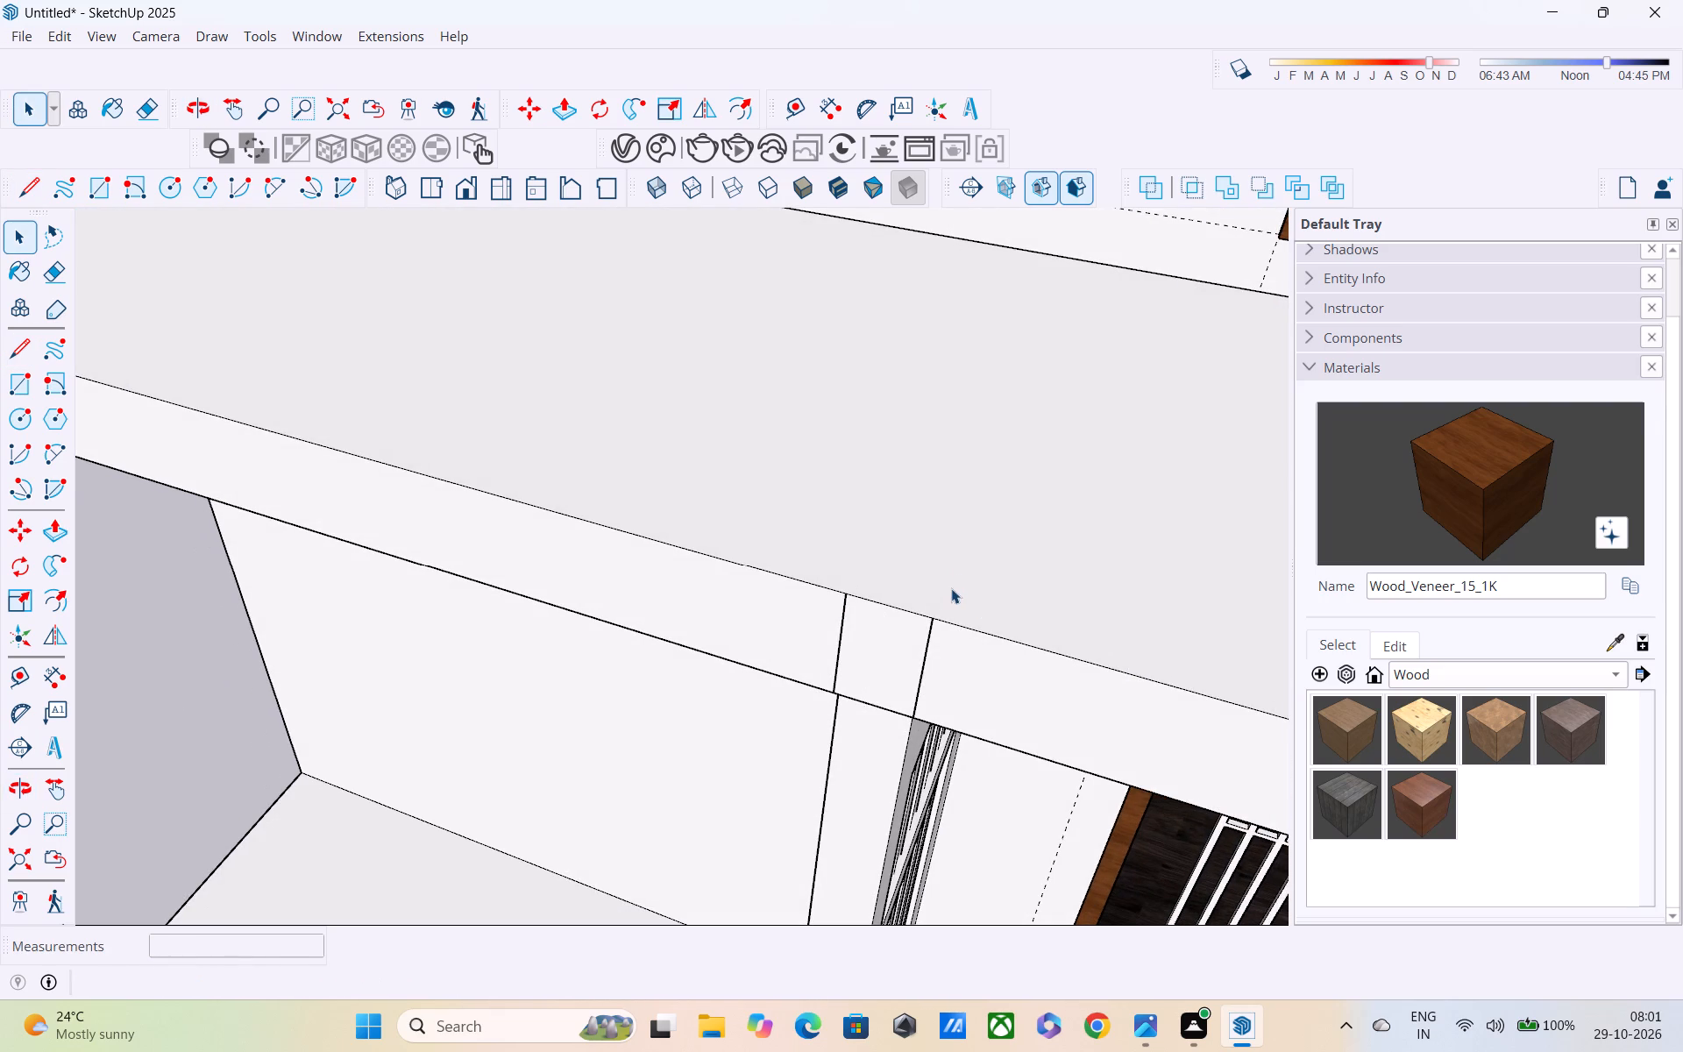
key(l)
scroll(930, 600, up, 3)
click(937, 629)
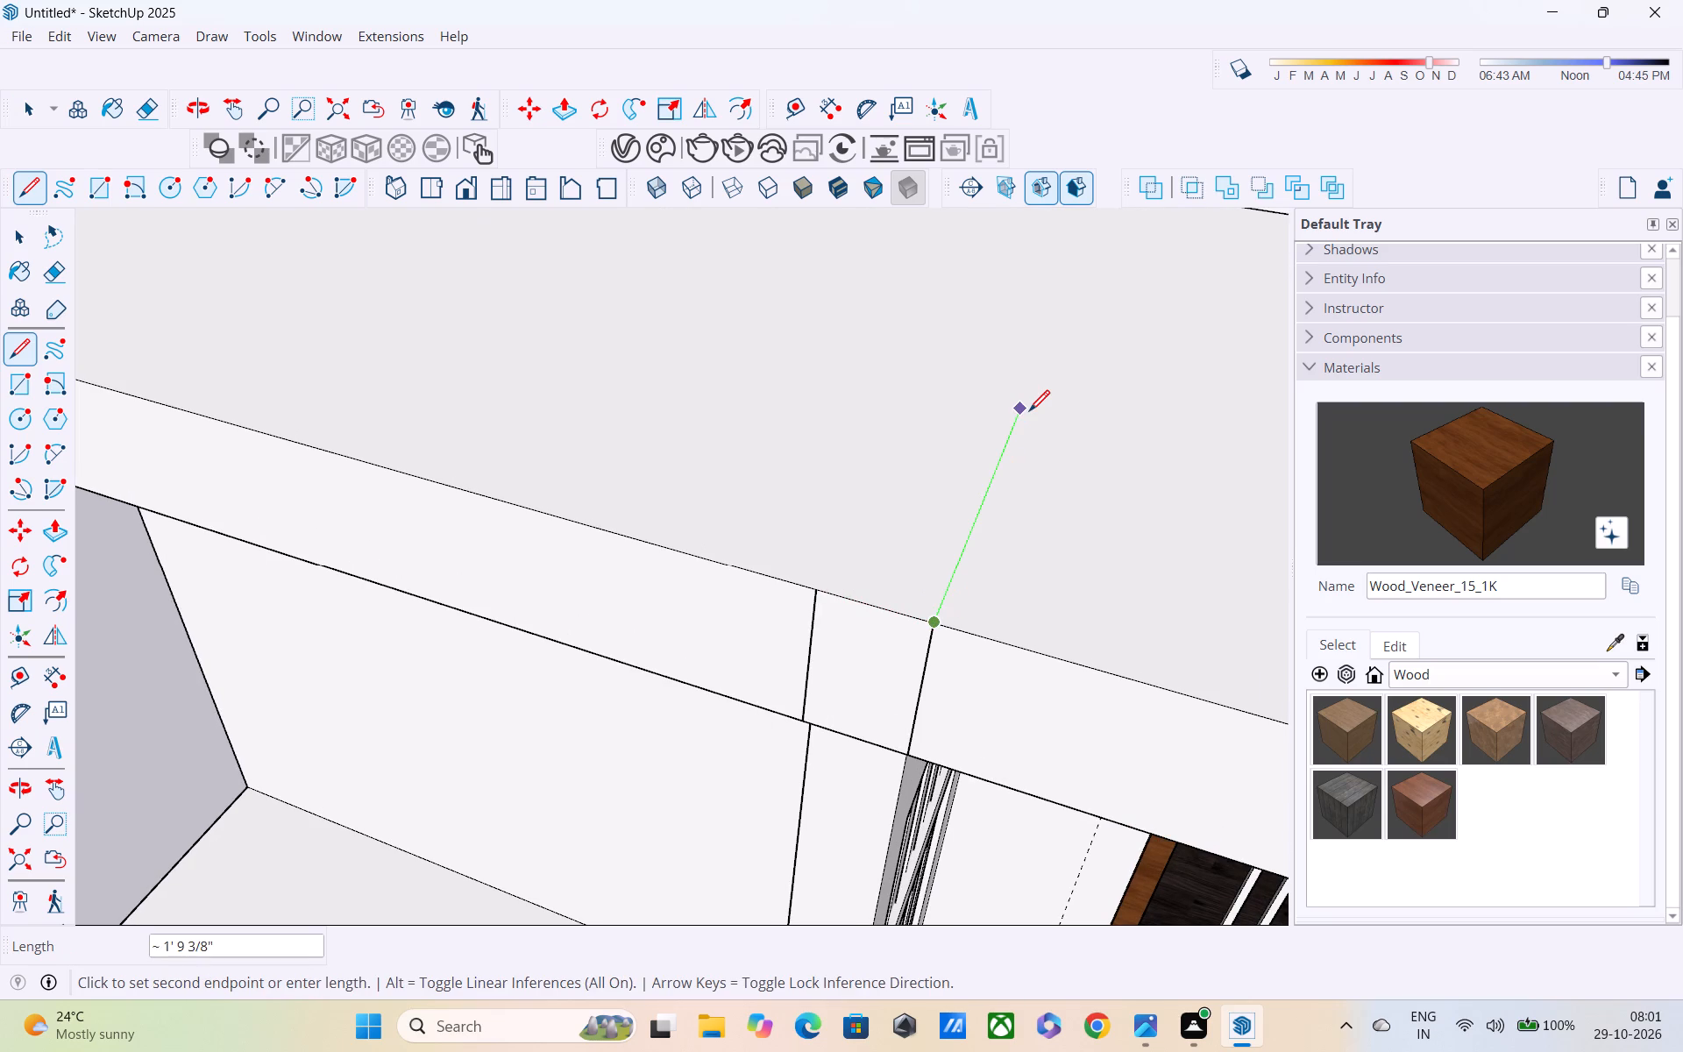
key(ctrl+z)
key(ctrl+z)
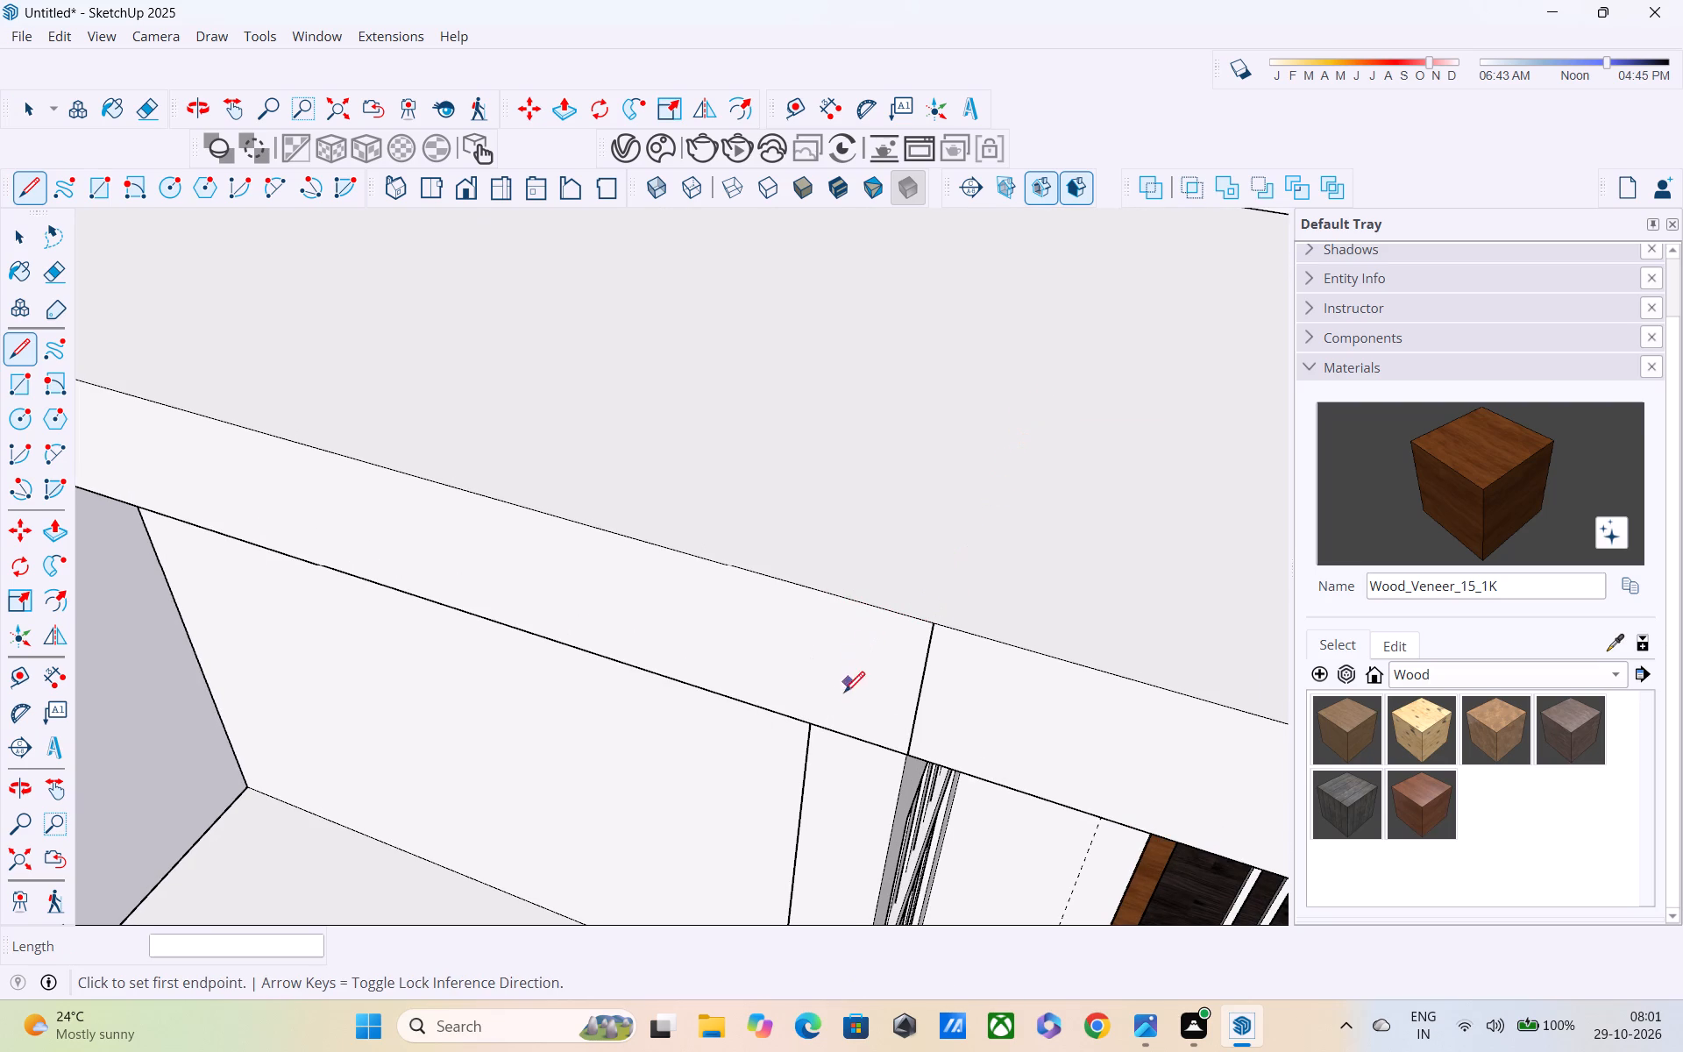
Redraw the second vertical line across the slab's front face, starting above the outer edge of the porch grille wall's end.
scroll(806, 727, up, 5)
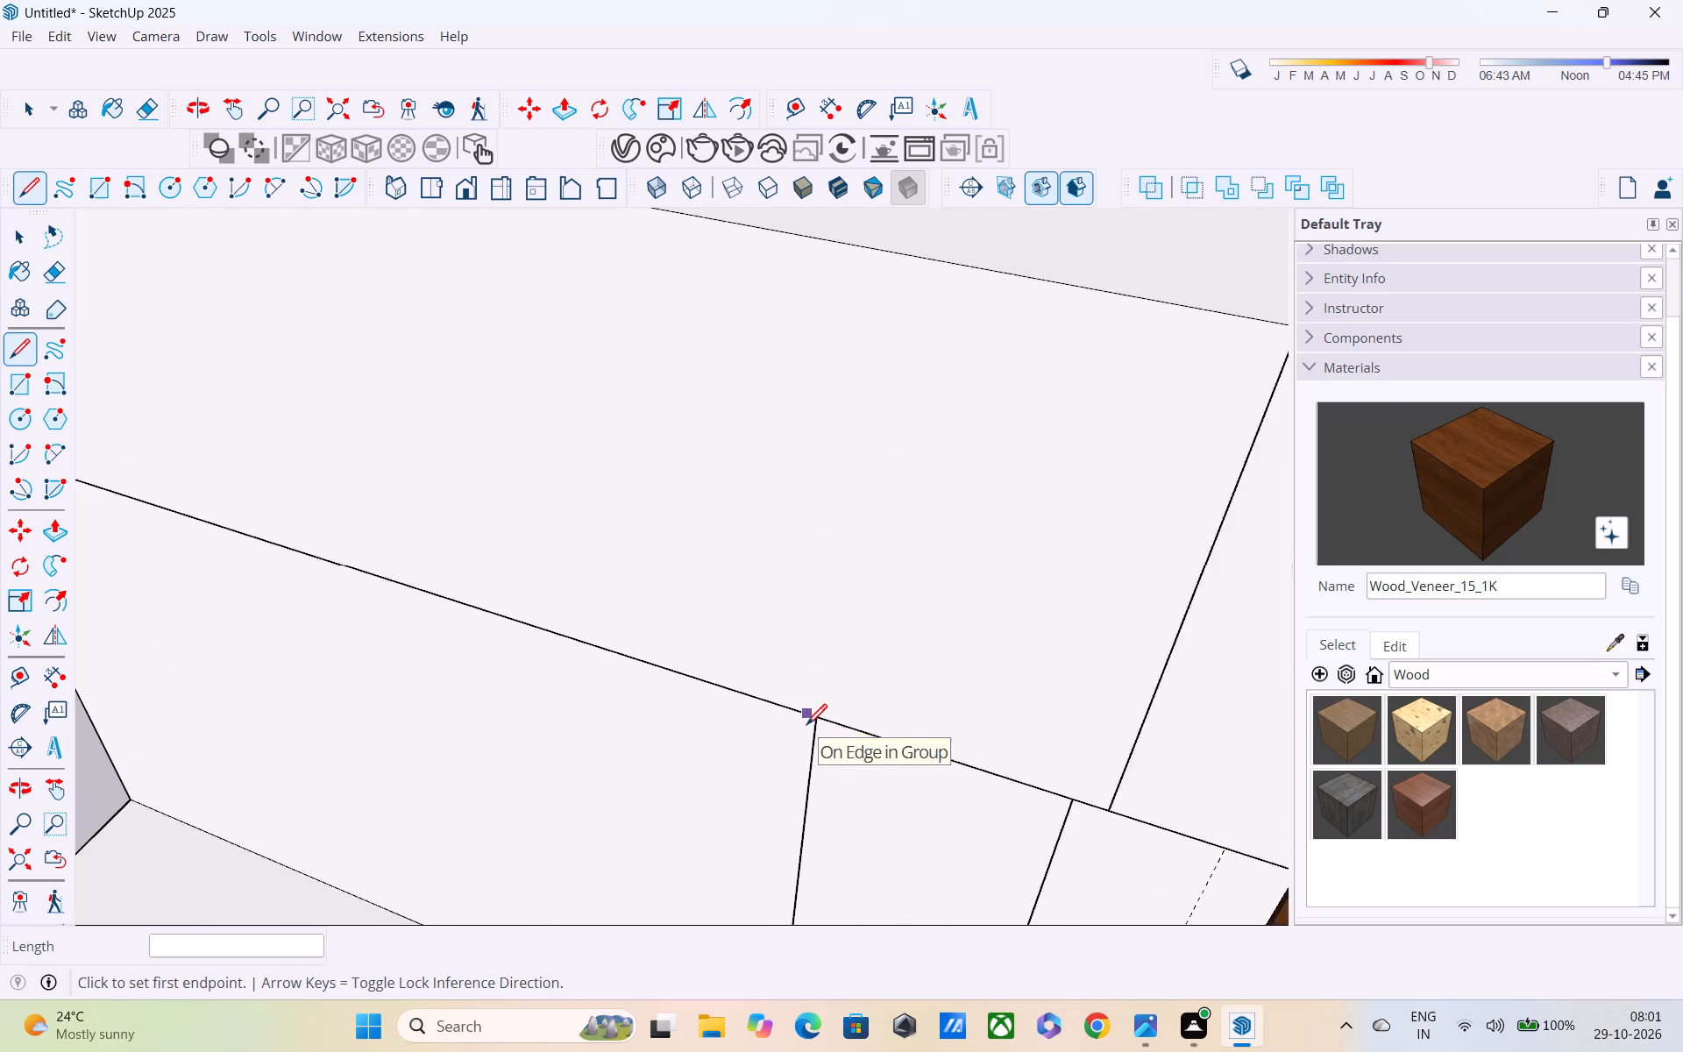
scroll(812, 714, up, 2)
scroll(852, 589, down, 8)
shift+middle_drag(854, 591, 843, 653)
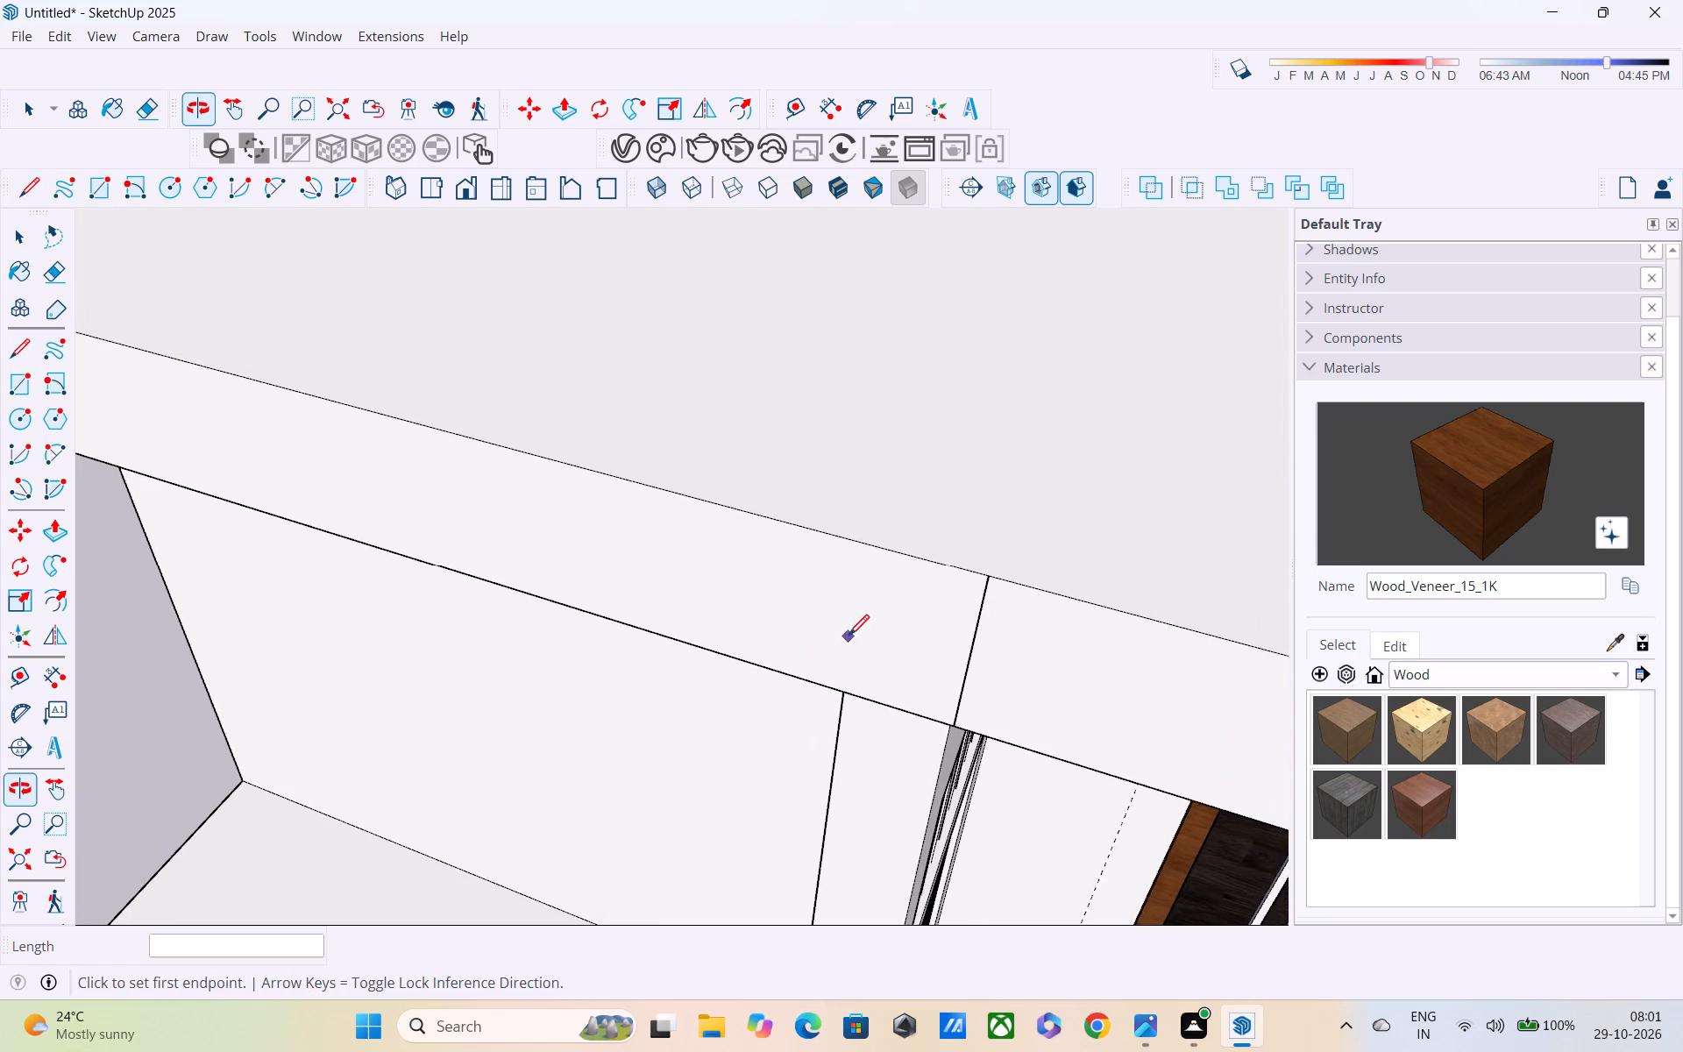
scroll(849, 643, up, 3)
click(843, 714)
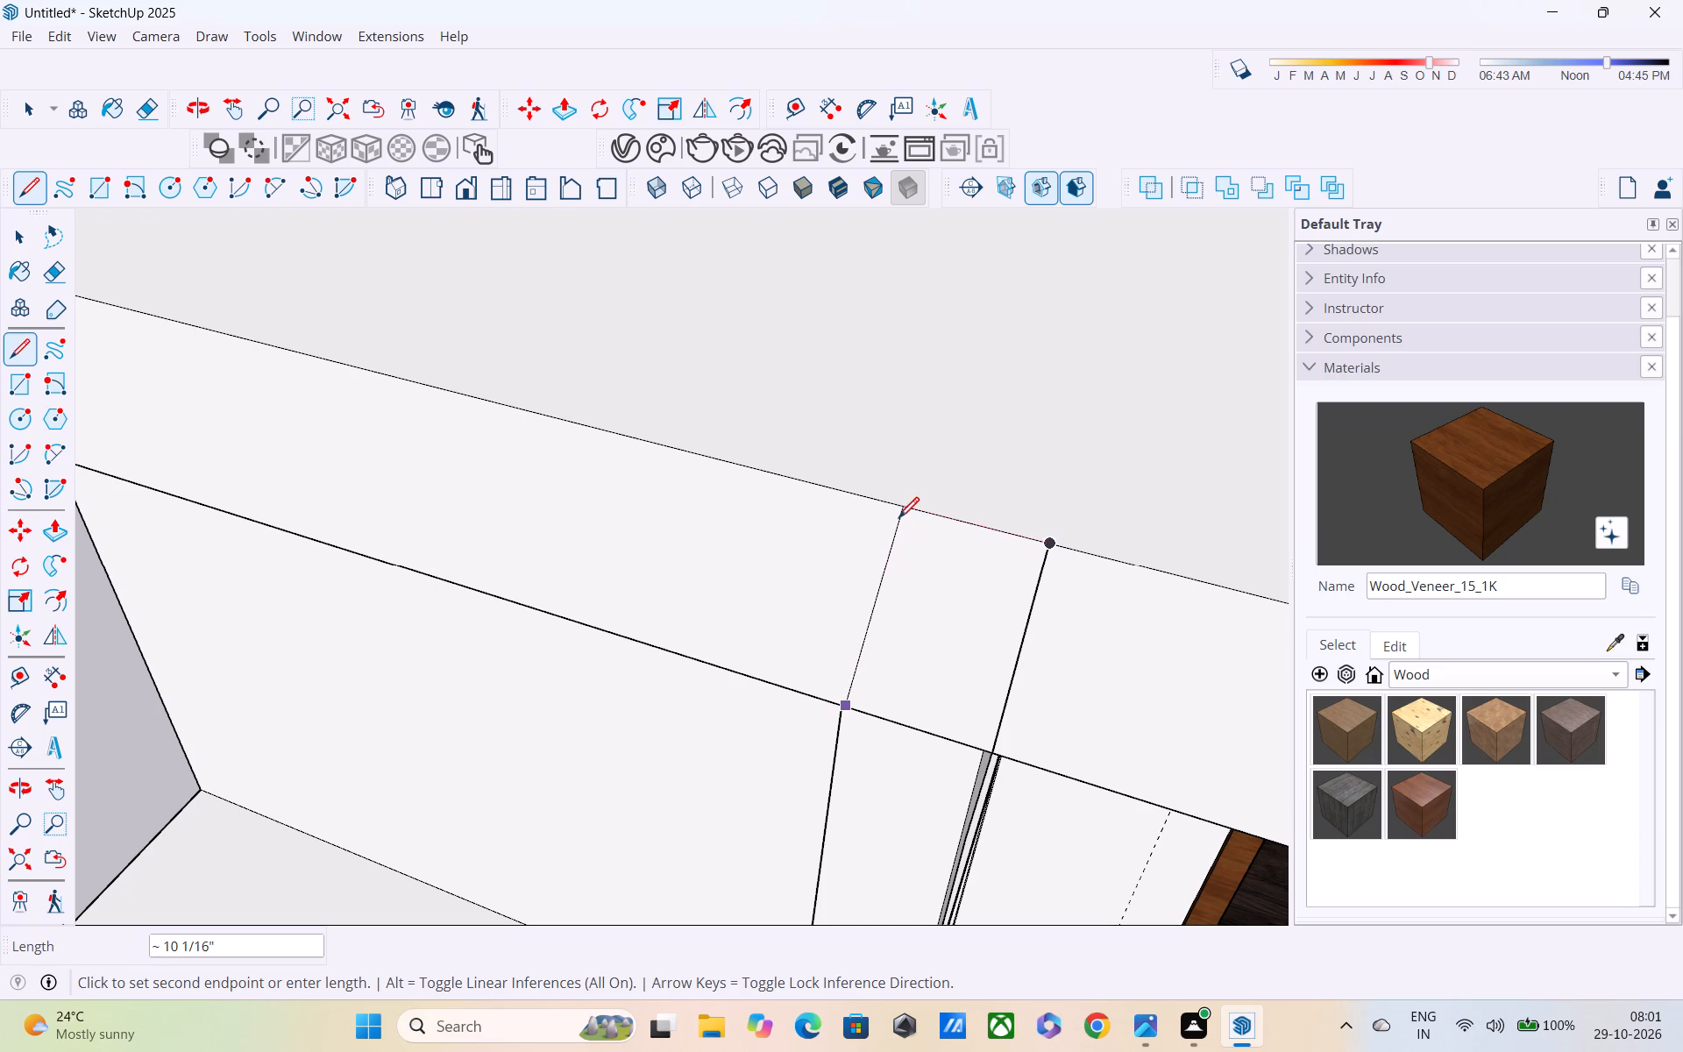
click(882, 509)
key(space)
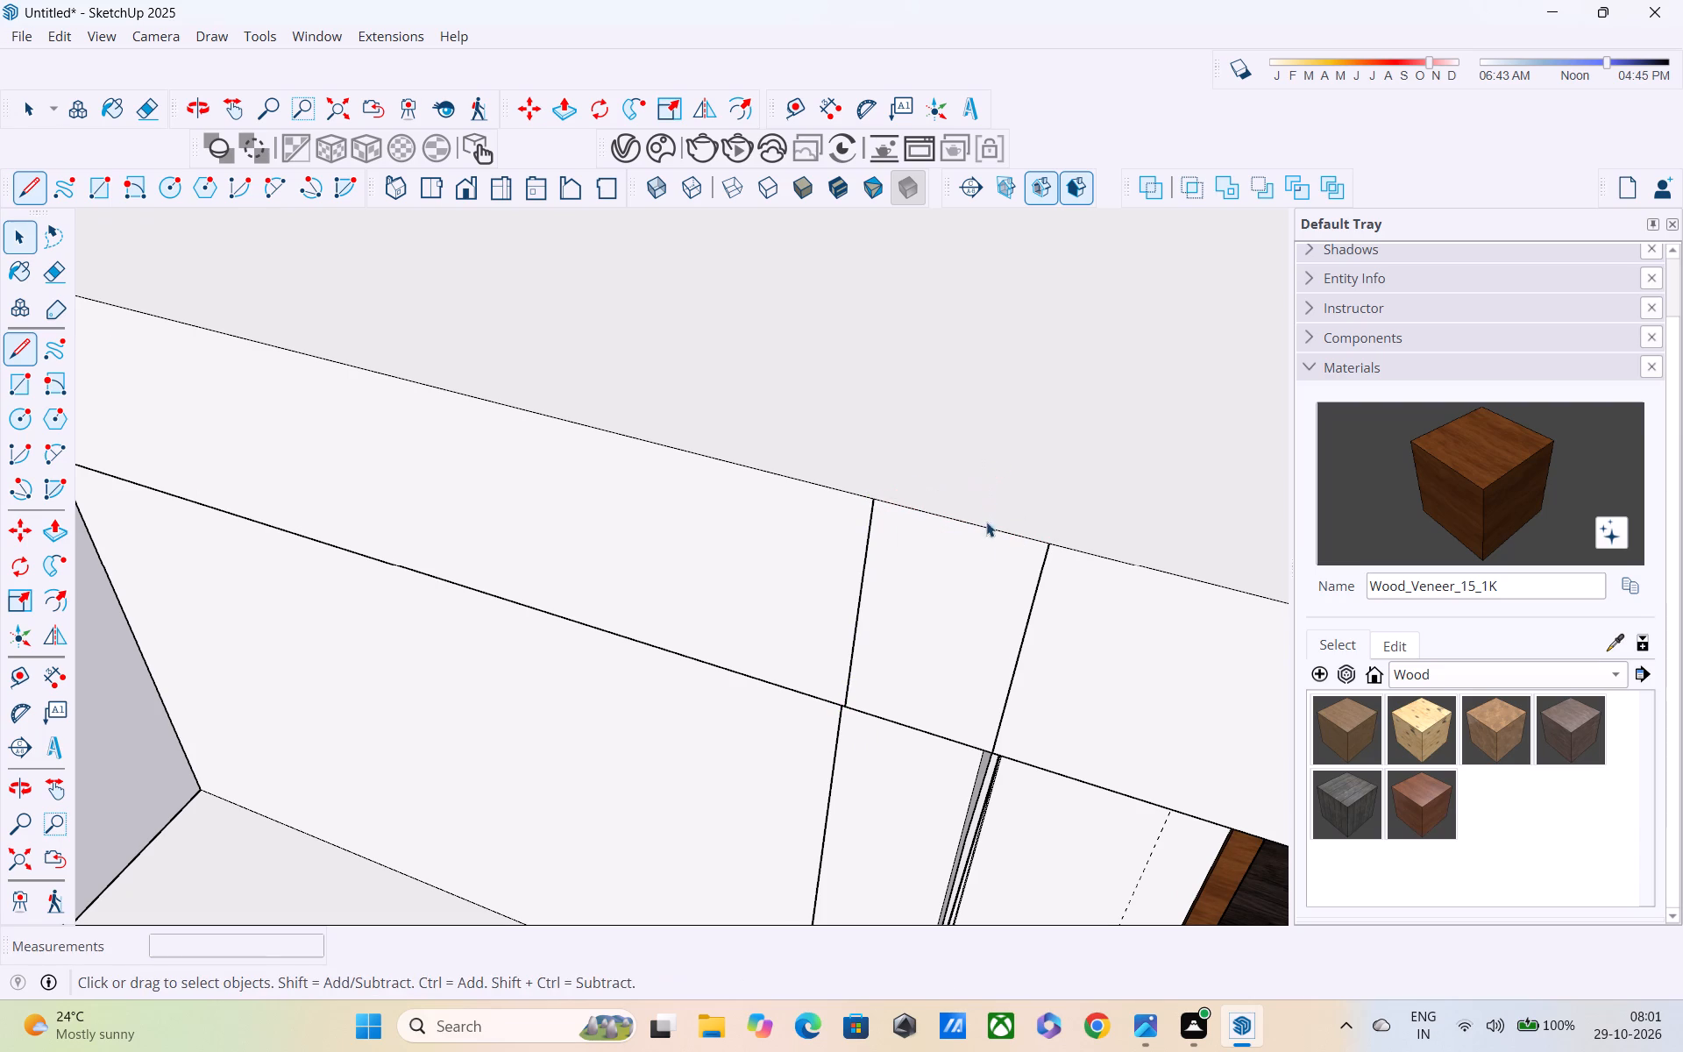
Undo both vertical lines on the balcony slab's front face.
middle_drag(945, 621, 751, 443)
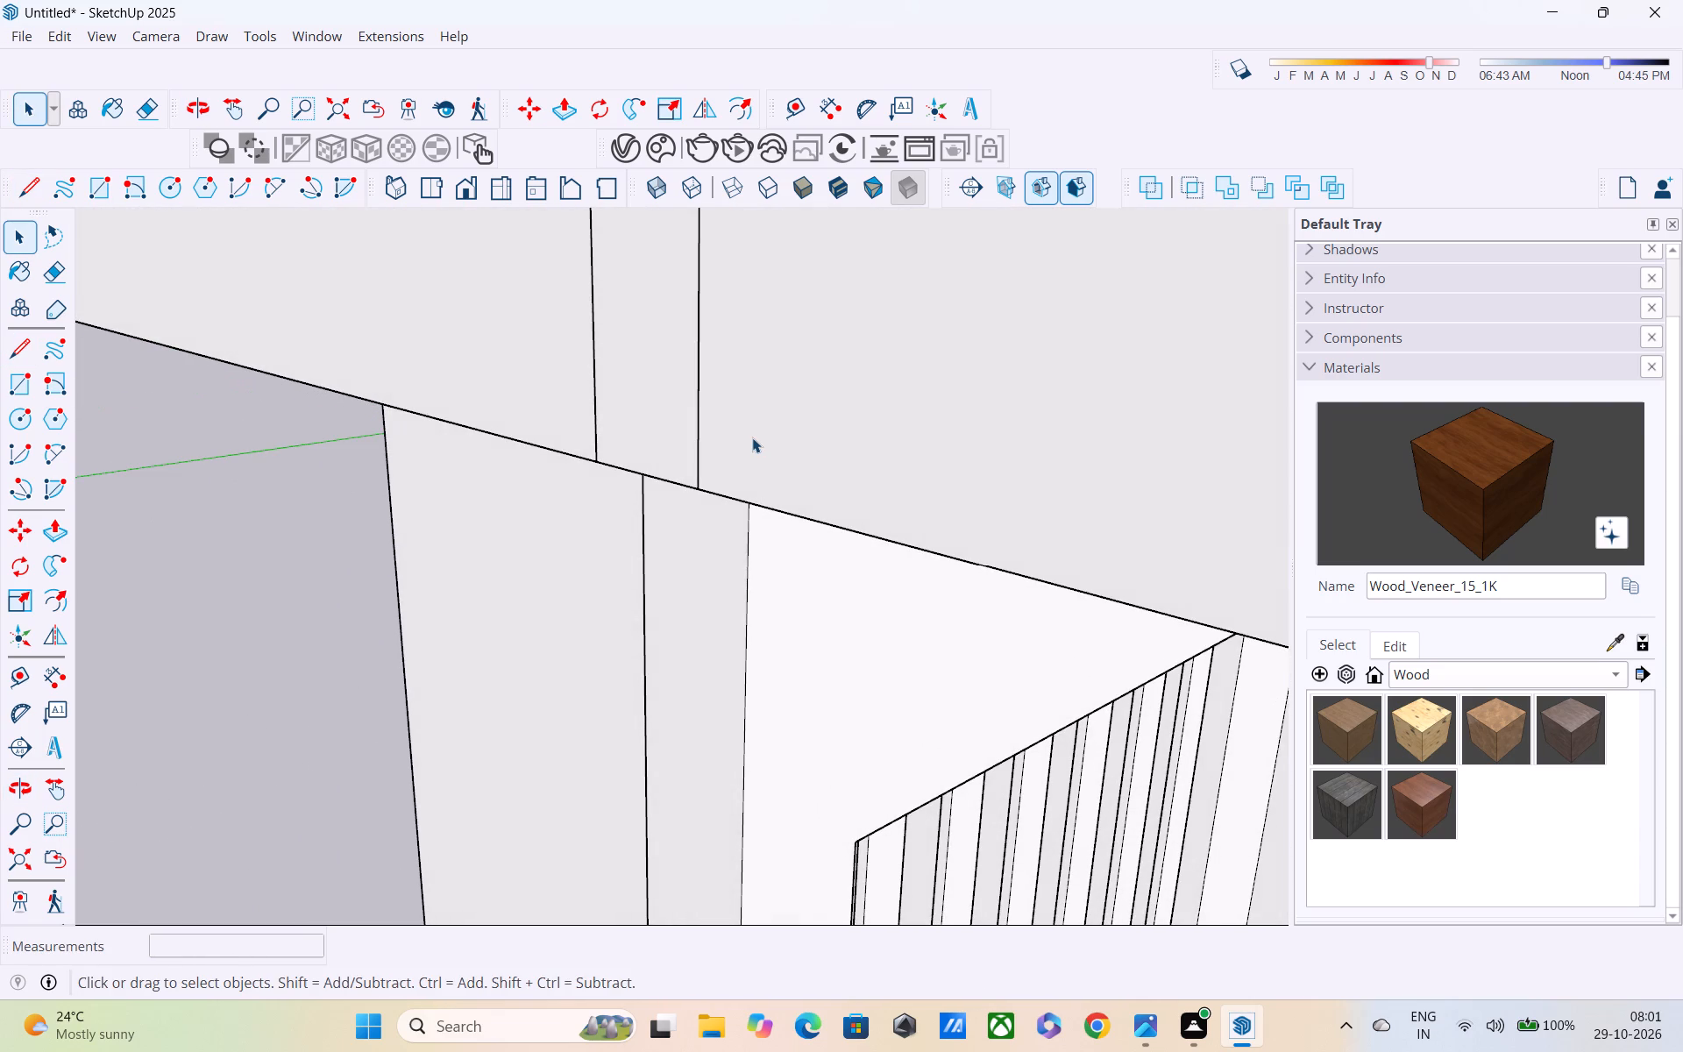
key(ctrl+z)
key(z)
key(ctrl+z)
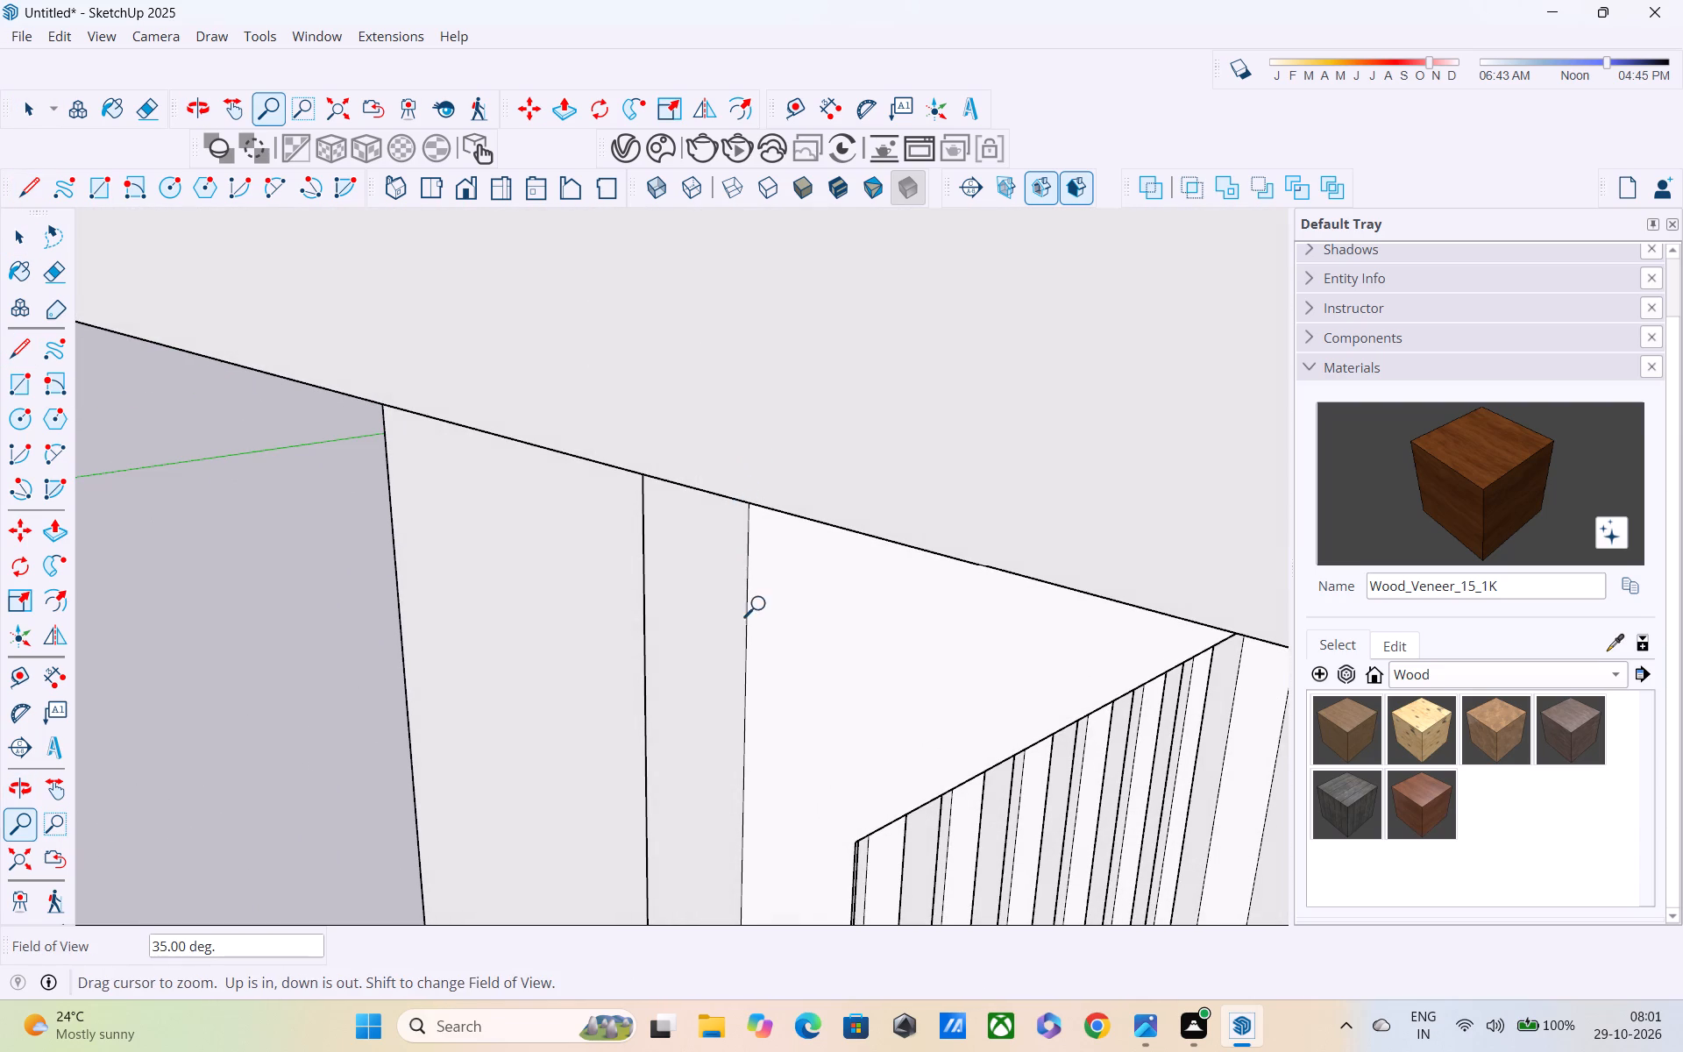
Draw a vertical line about 10 13/16" long up through the balcony slab from the porch grille wall end's door-side top corner.
middle_drag(767, 571, 793, 434)
scroll(797, 386, down, 4)
middle_drag(797, 387, 806, 402)
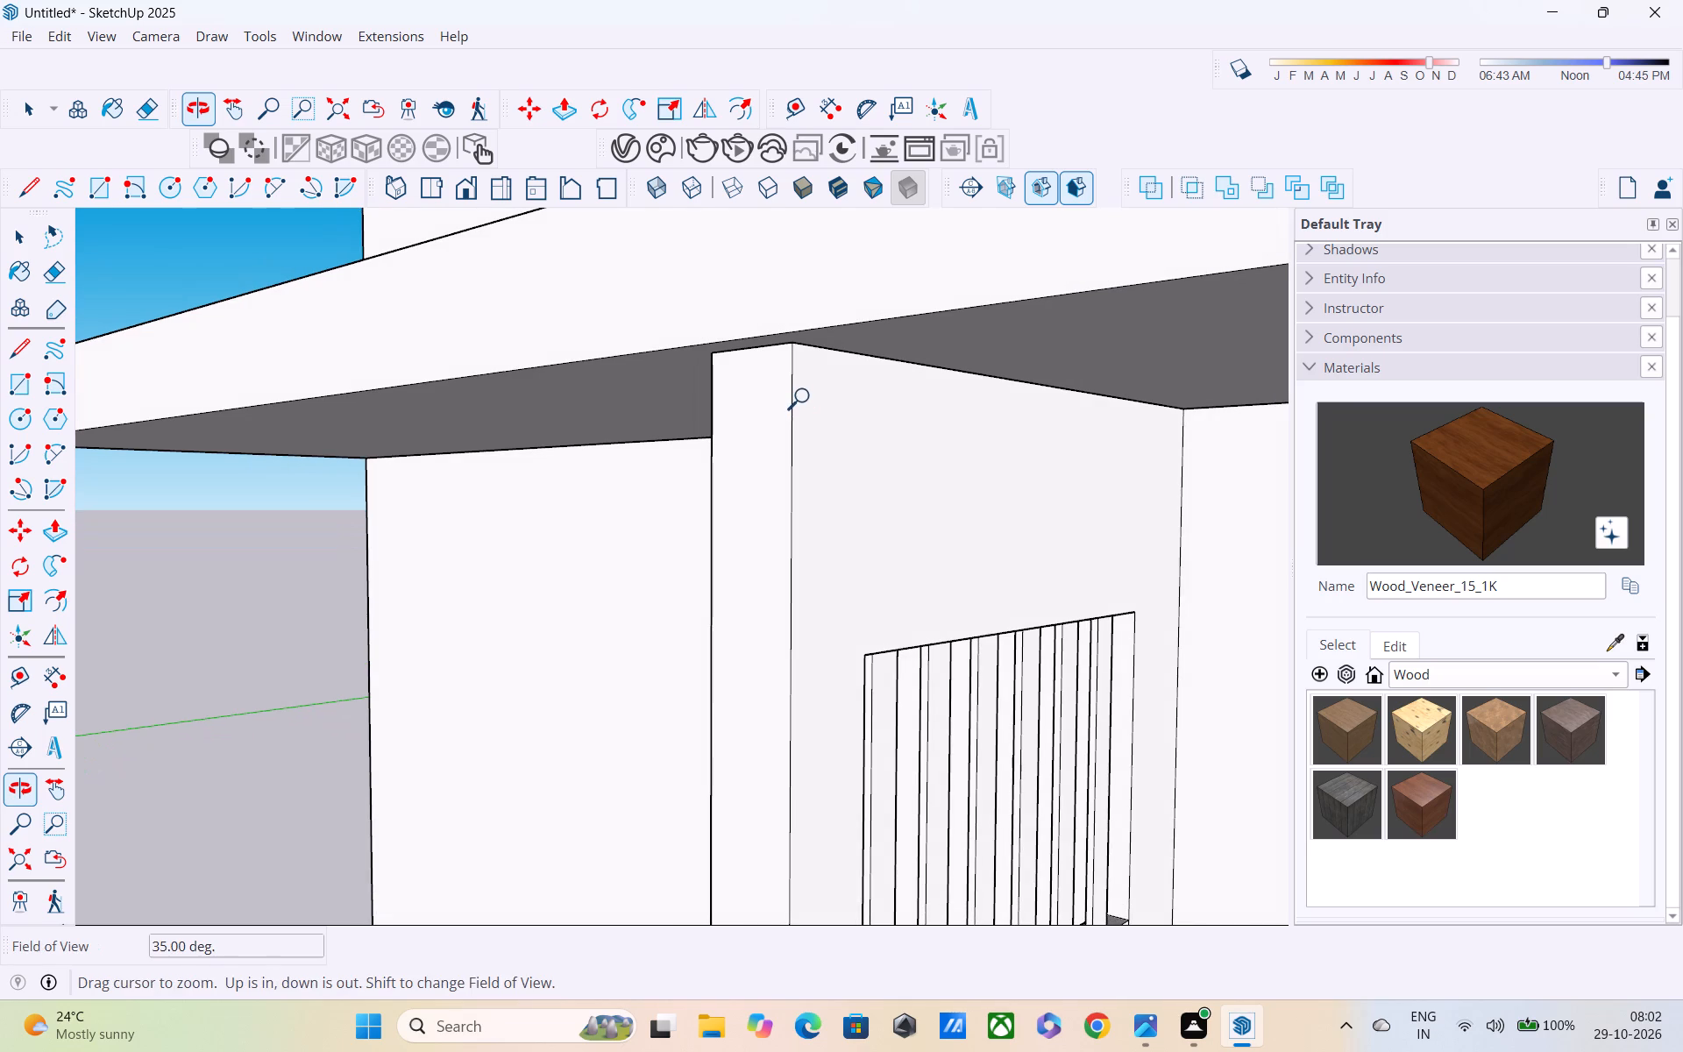
key(l)
scroll(786, 321, up, 3)
click(792, 359)
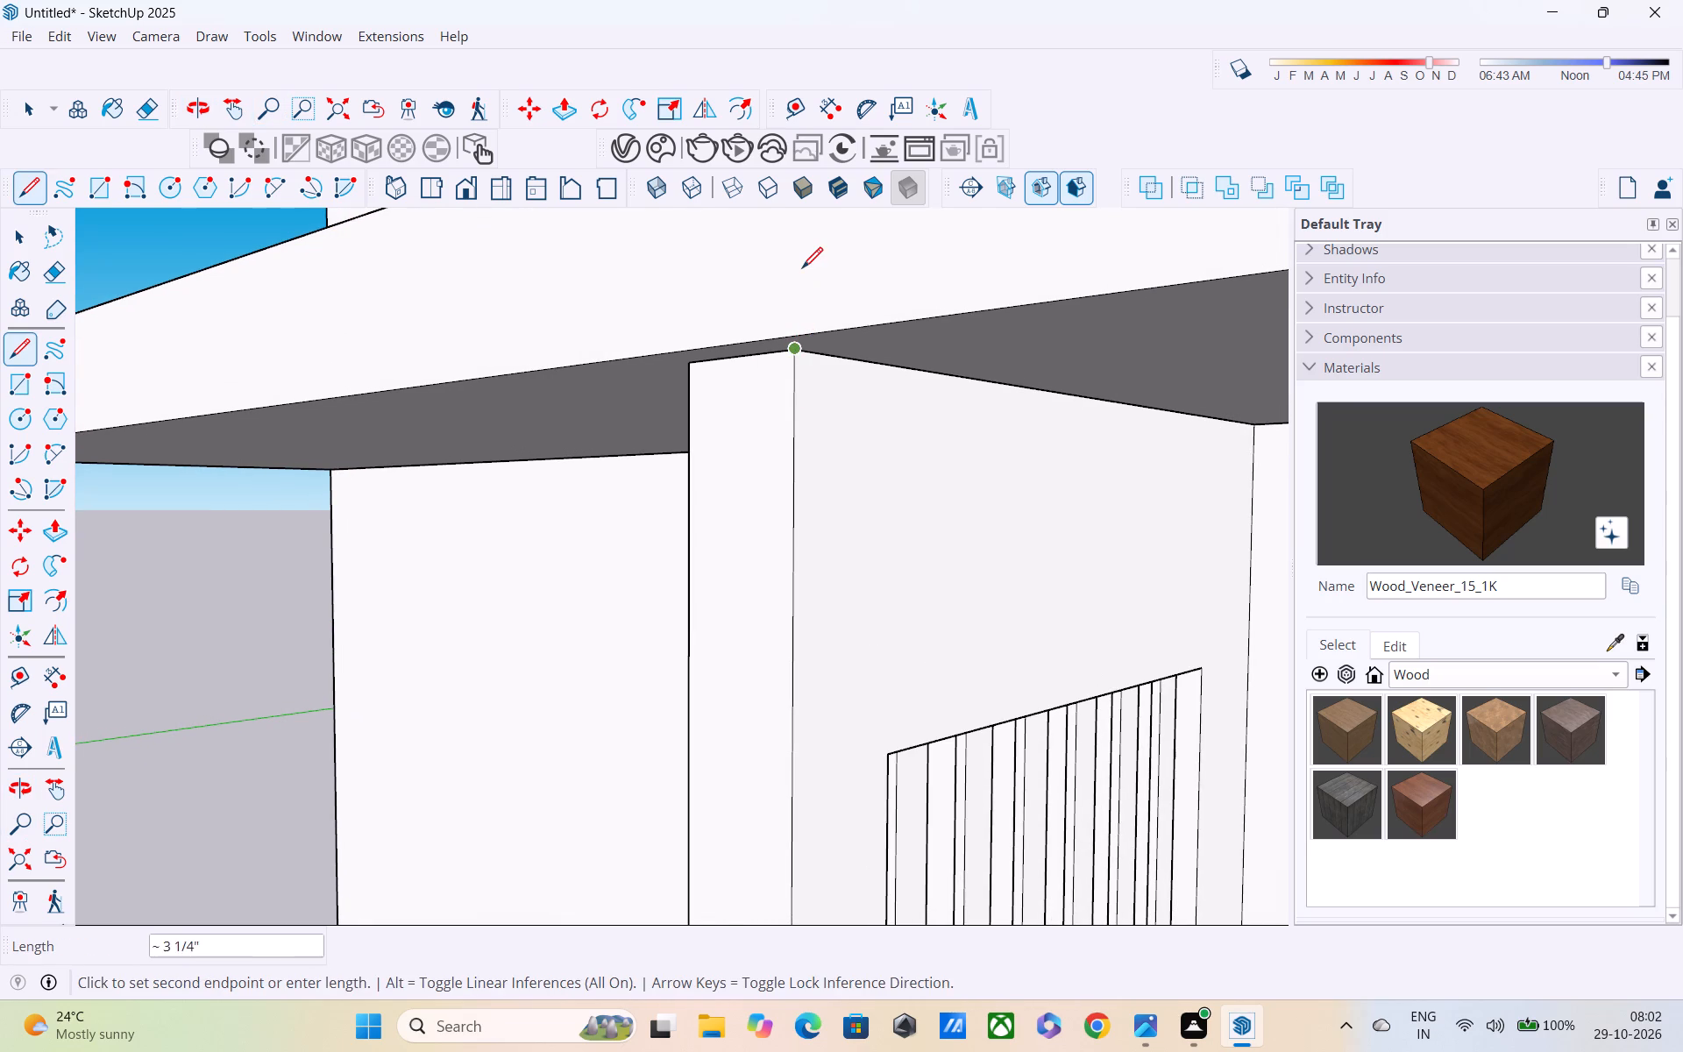
middle_drag(802, 272, 788, 885)
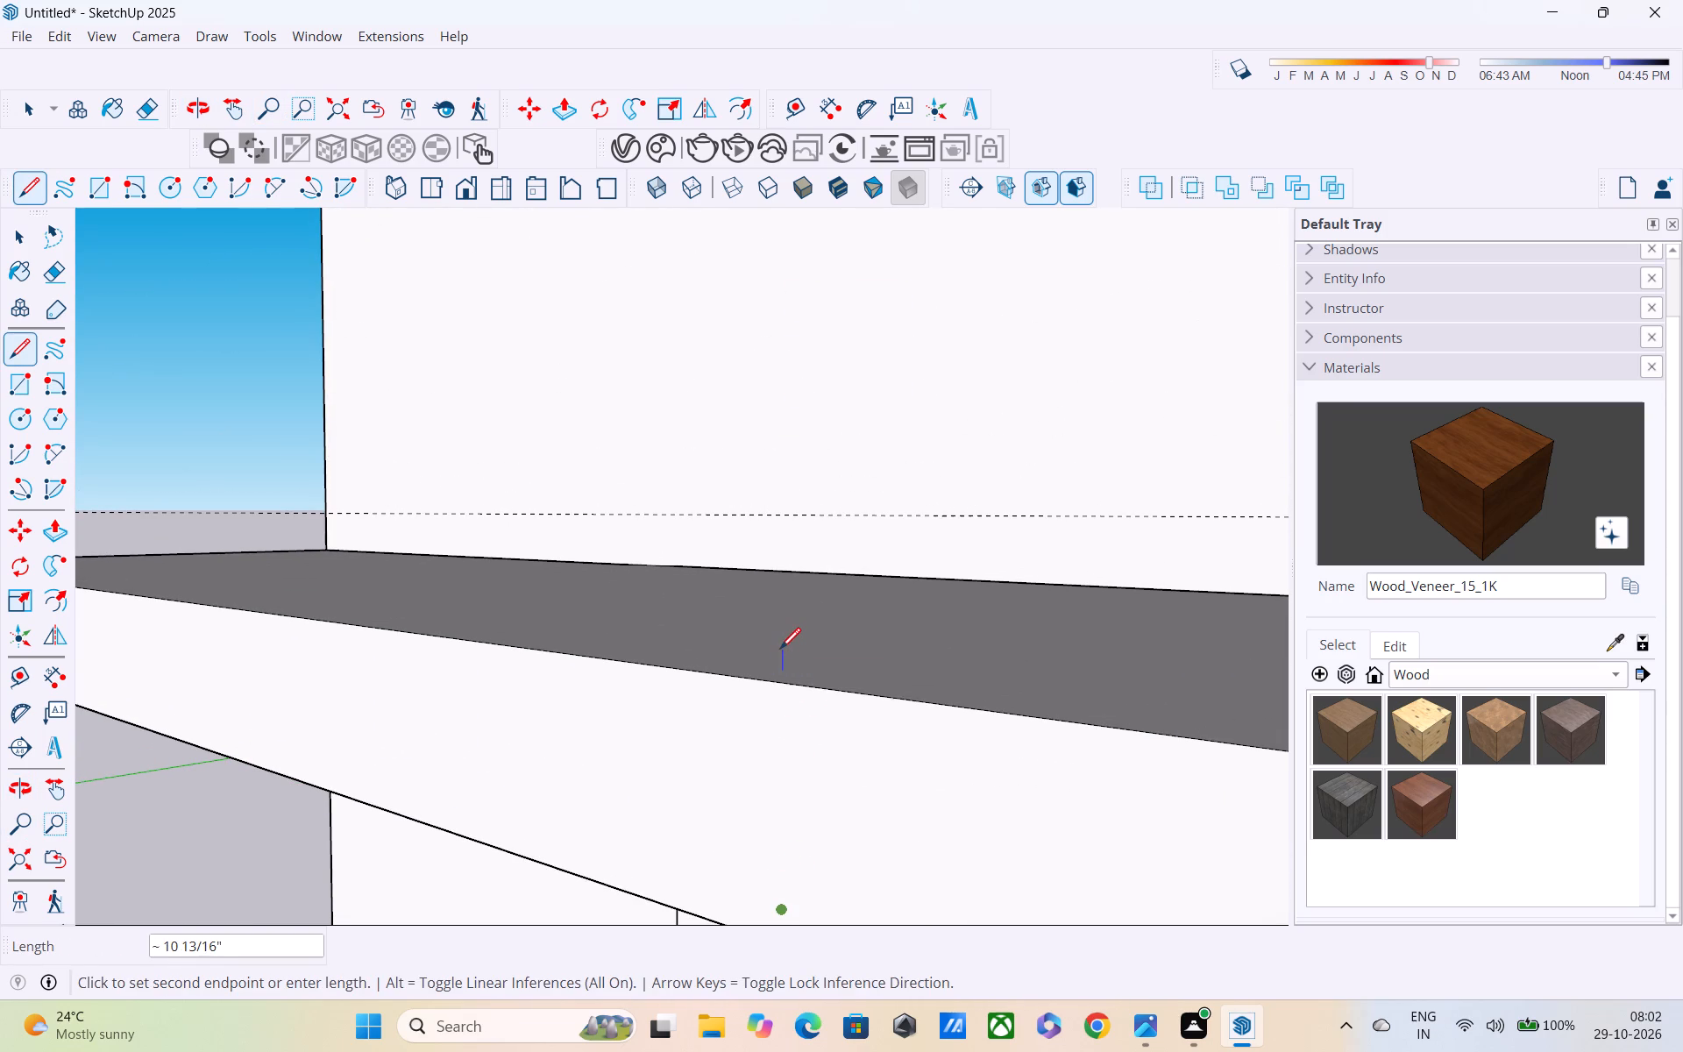
click(780, 650)
middle_drag(774, 669, 1346, 758)
middle_drag(1222, 729, 1095, 632)
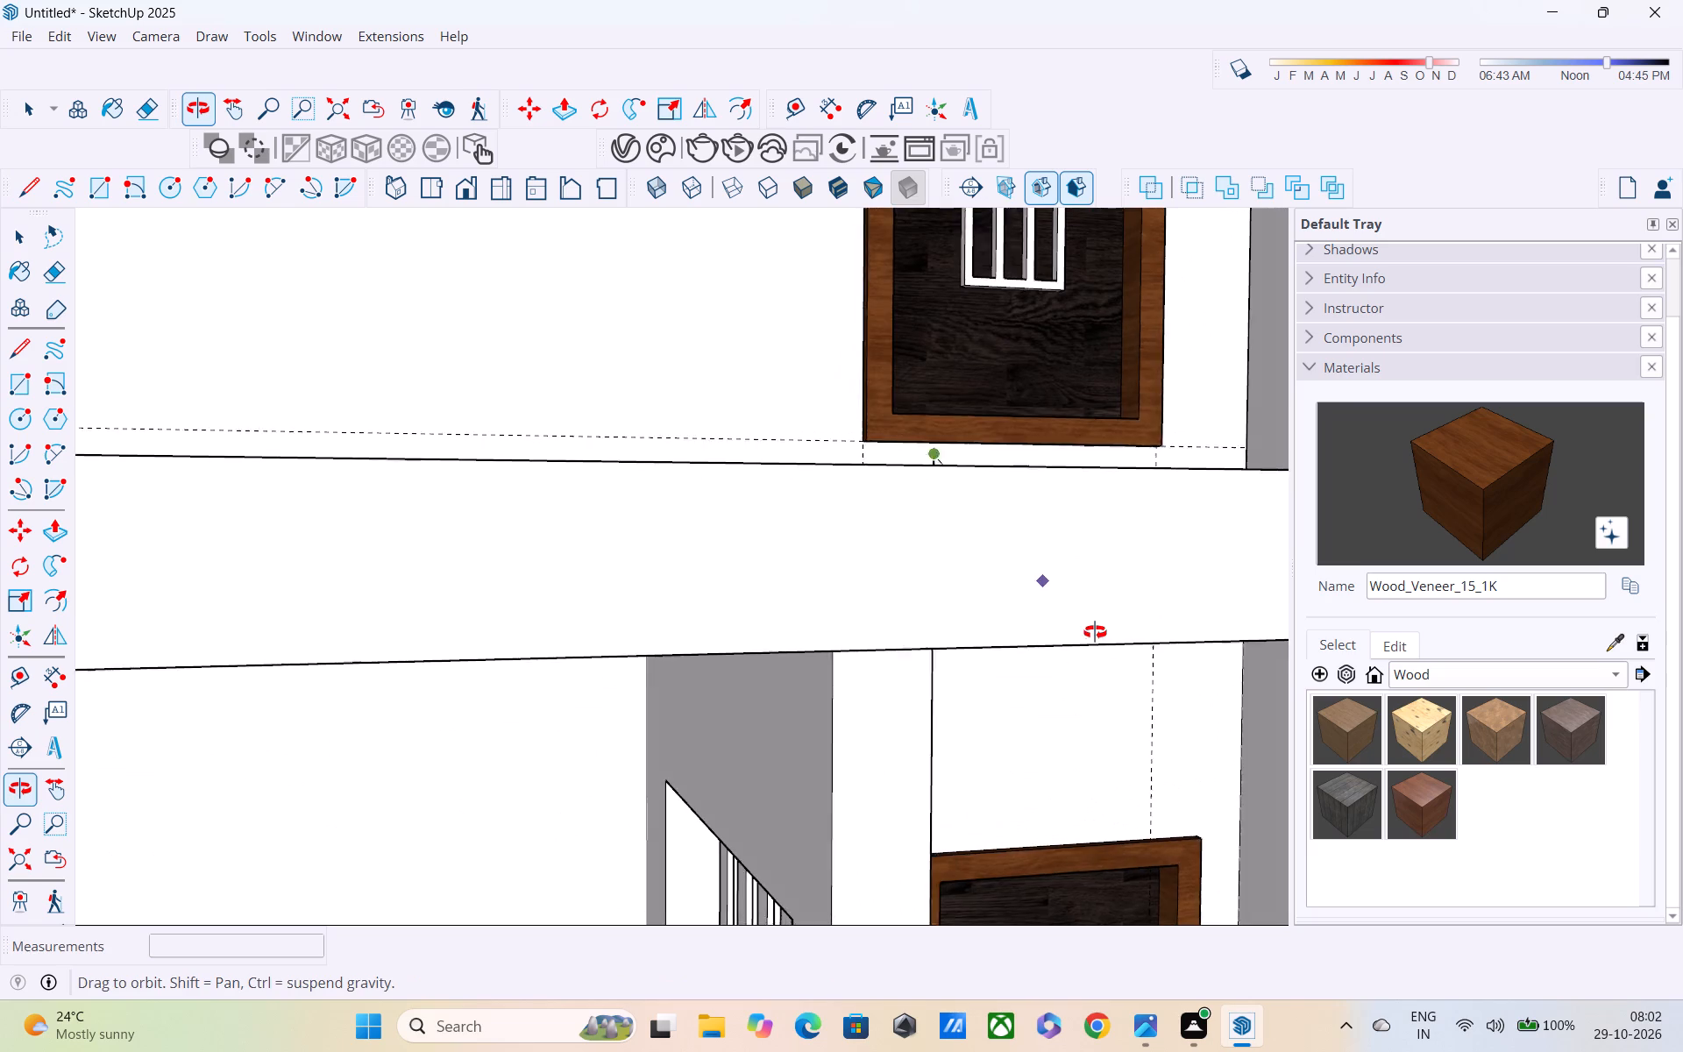
middle_drag(1095, 632, 1083, 596)
key(Escape)
Draw a matching vertical line about 10 13/16" long up through the slab from the porch grille wall end's outer top corner.
scroll(778, 594, up, 3)
middle_drag(835, 600, 834, 579)
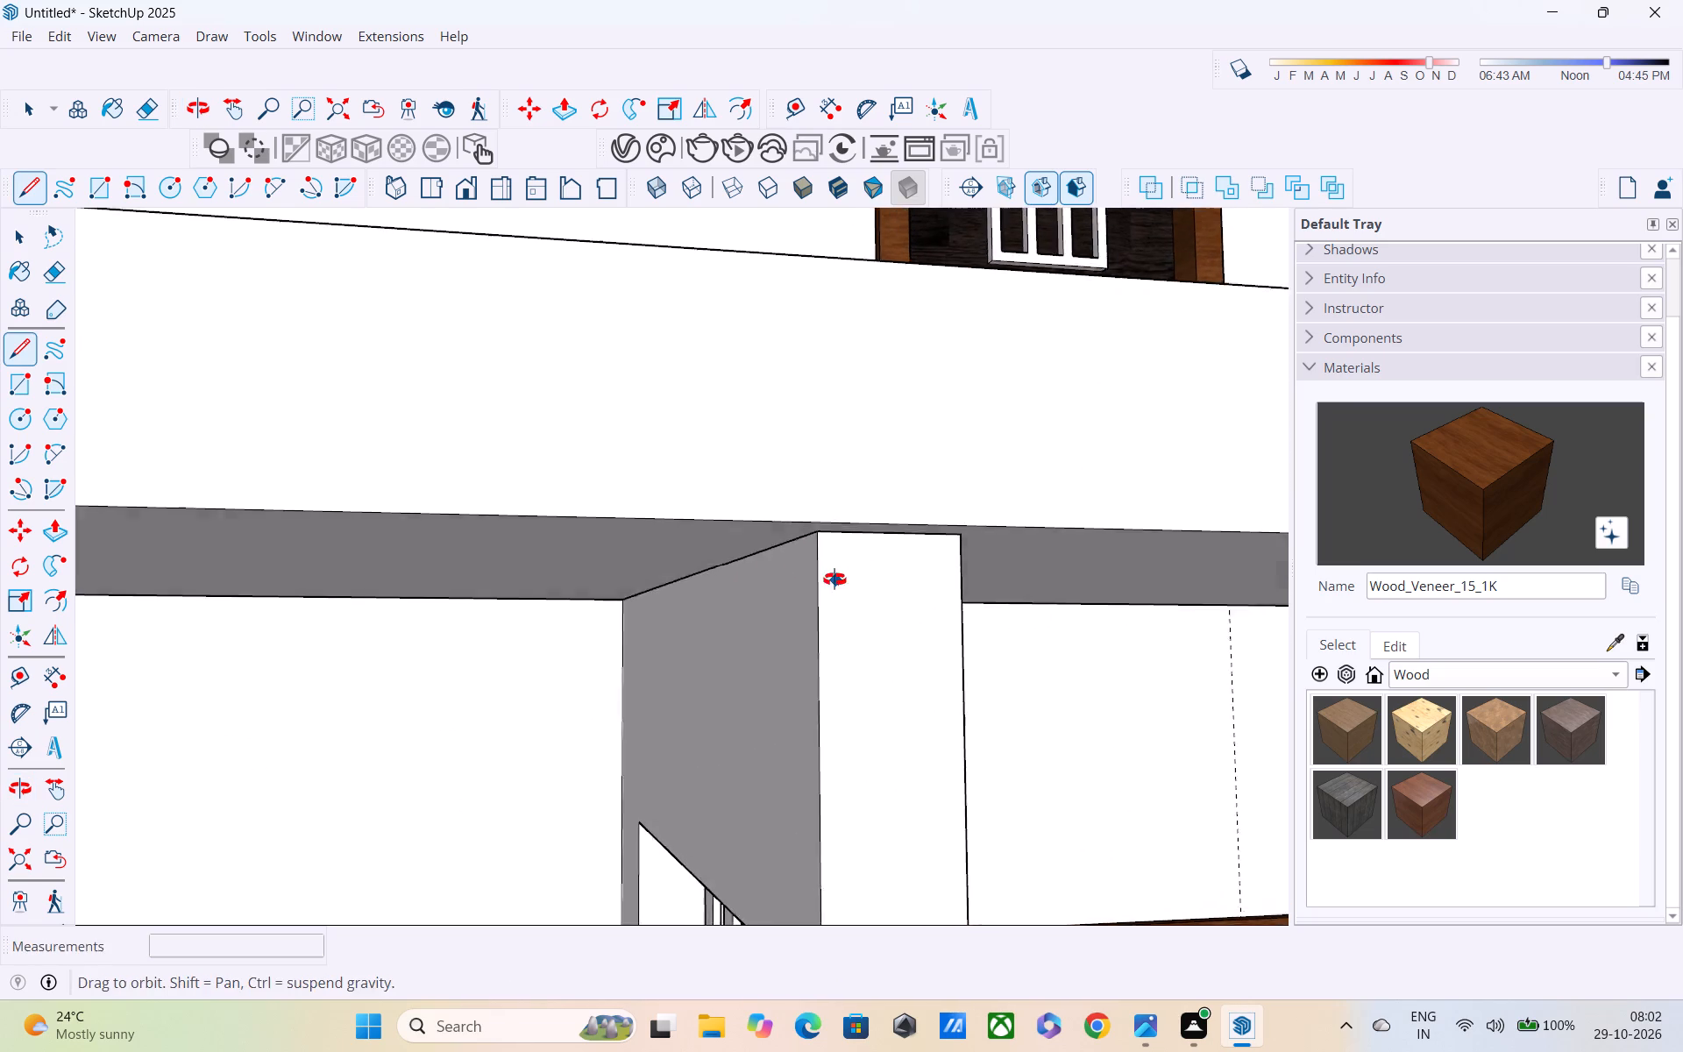
middle_drag(834, 579, 828, 468)
click(808, 370)
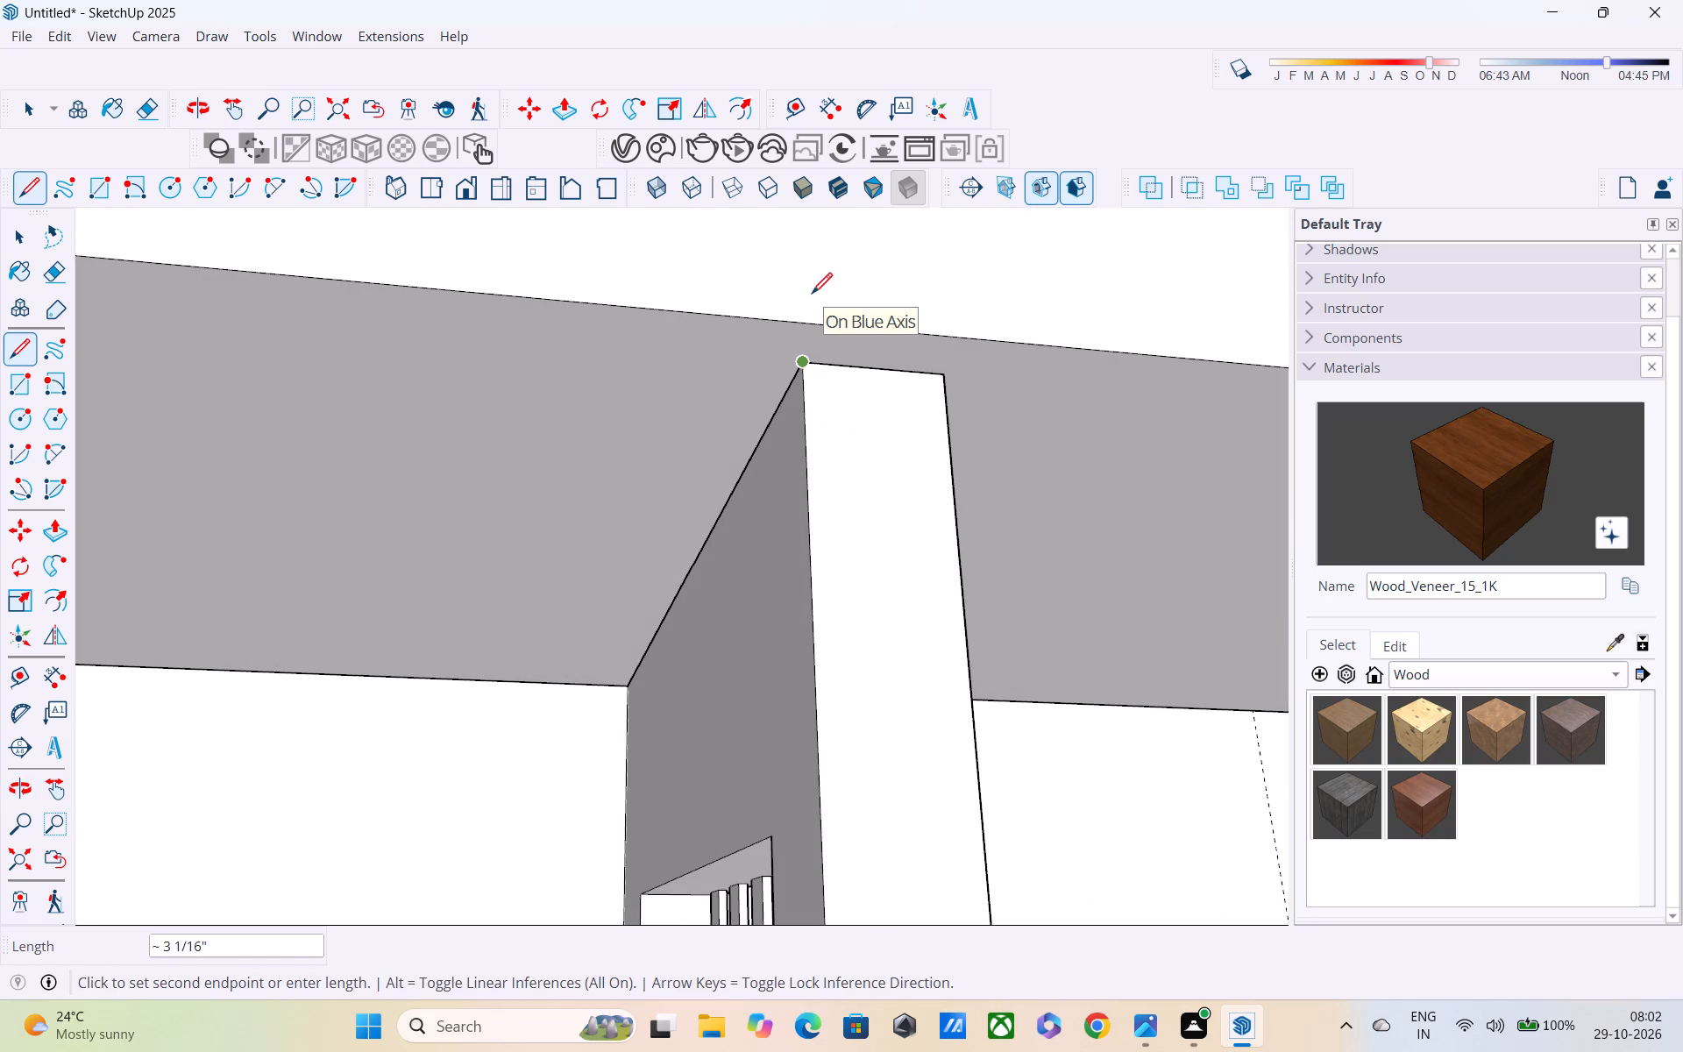
middle_drag(812, 295, 817, 797)
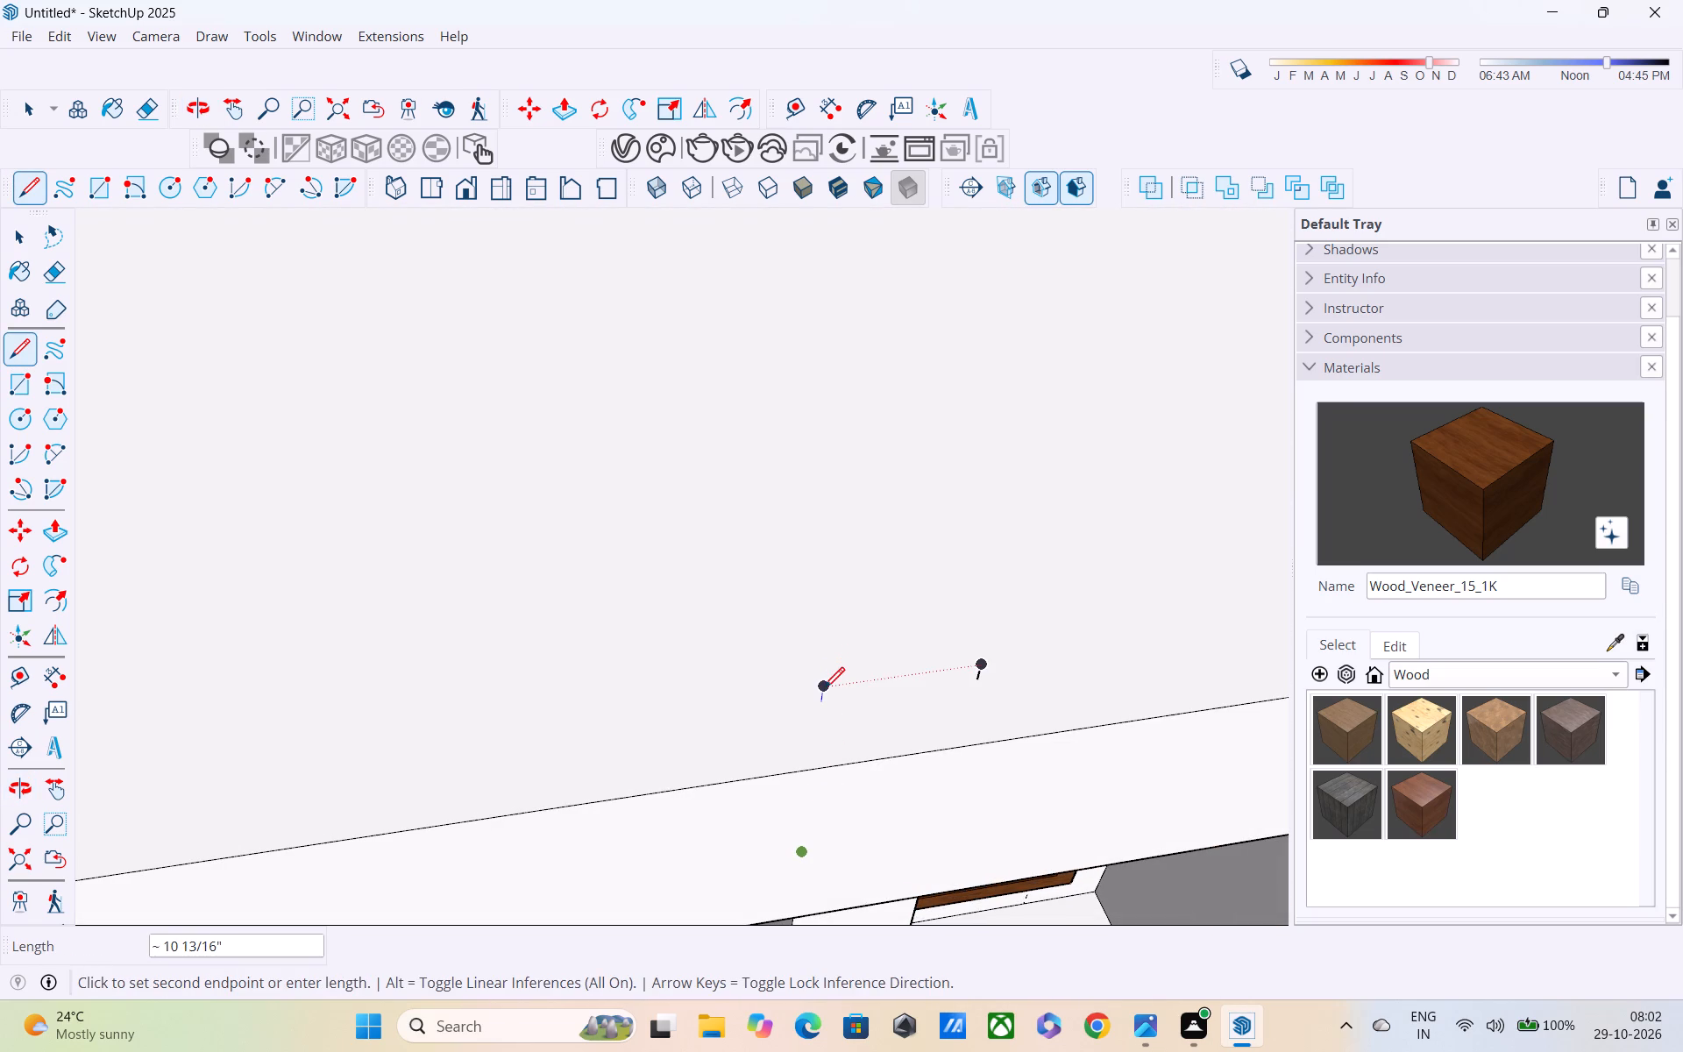
click(824, 690)
middle_click(893, 714)
key(Escape)
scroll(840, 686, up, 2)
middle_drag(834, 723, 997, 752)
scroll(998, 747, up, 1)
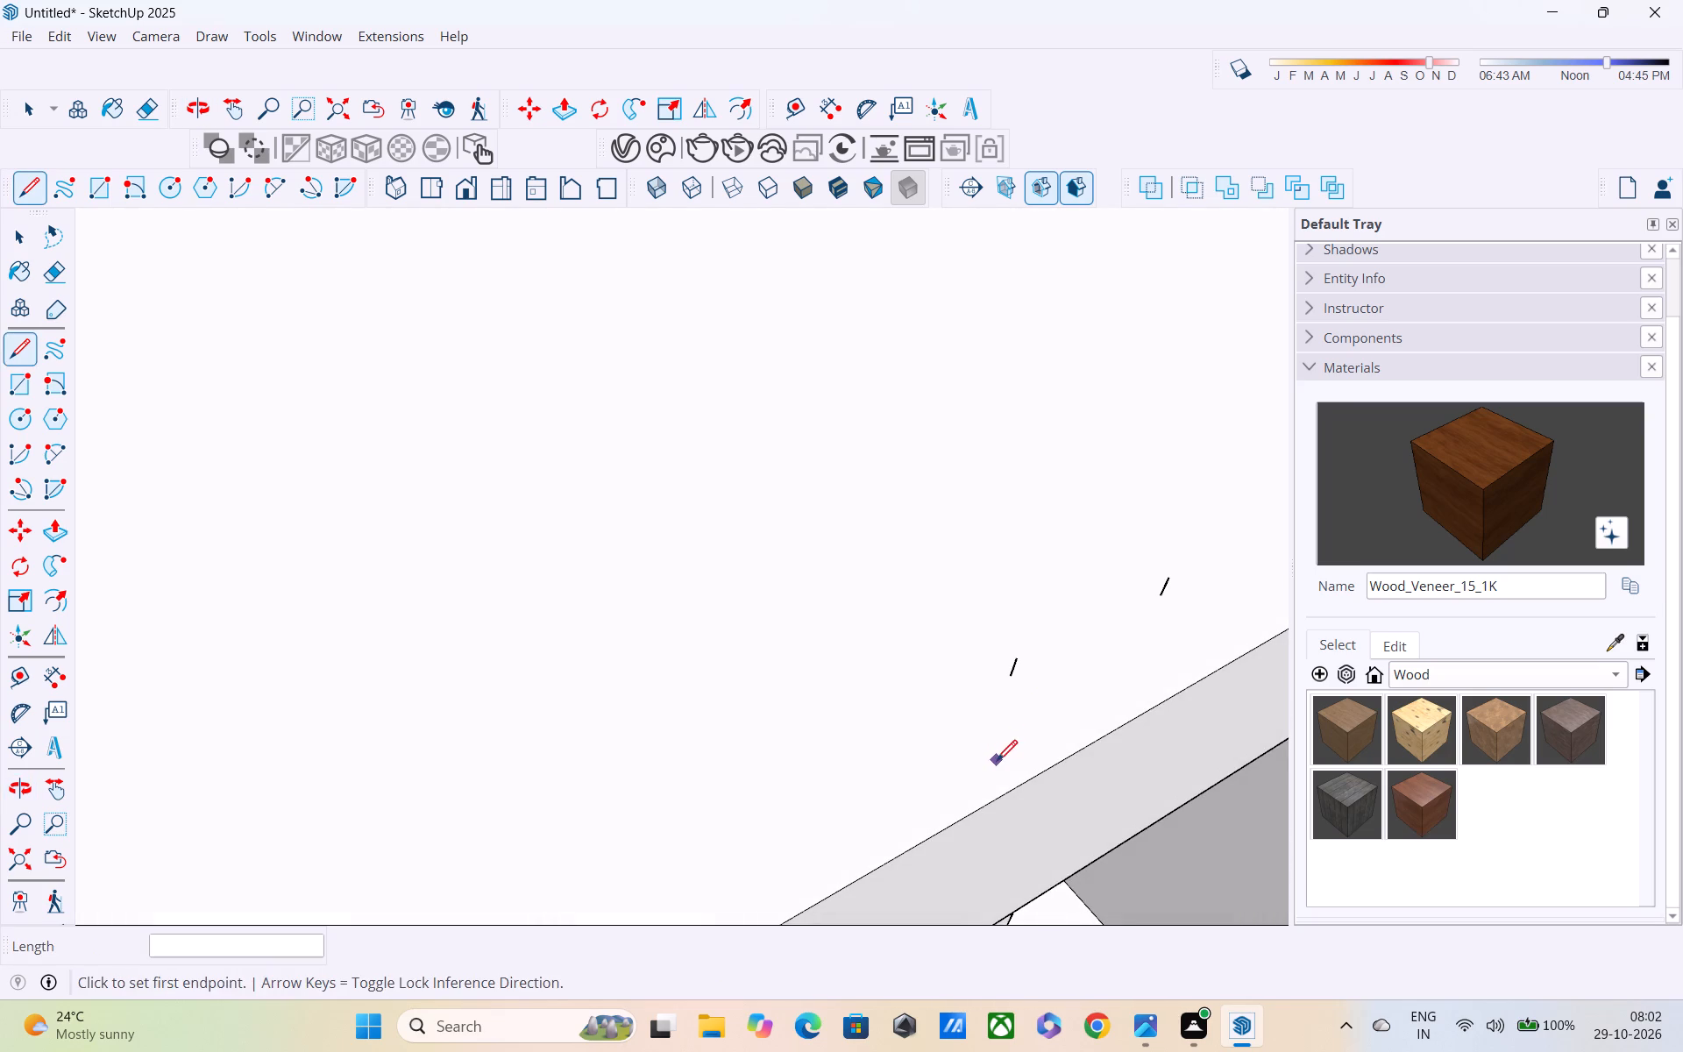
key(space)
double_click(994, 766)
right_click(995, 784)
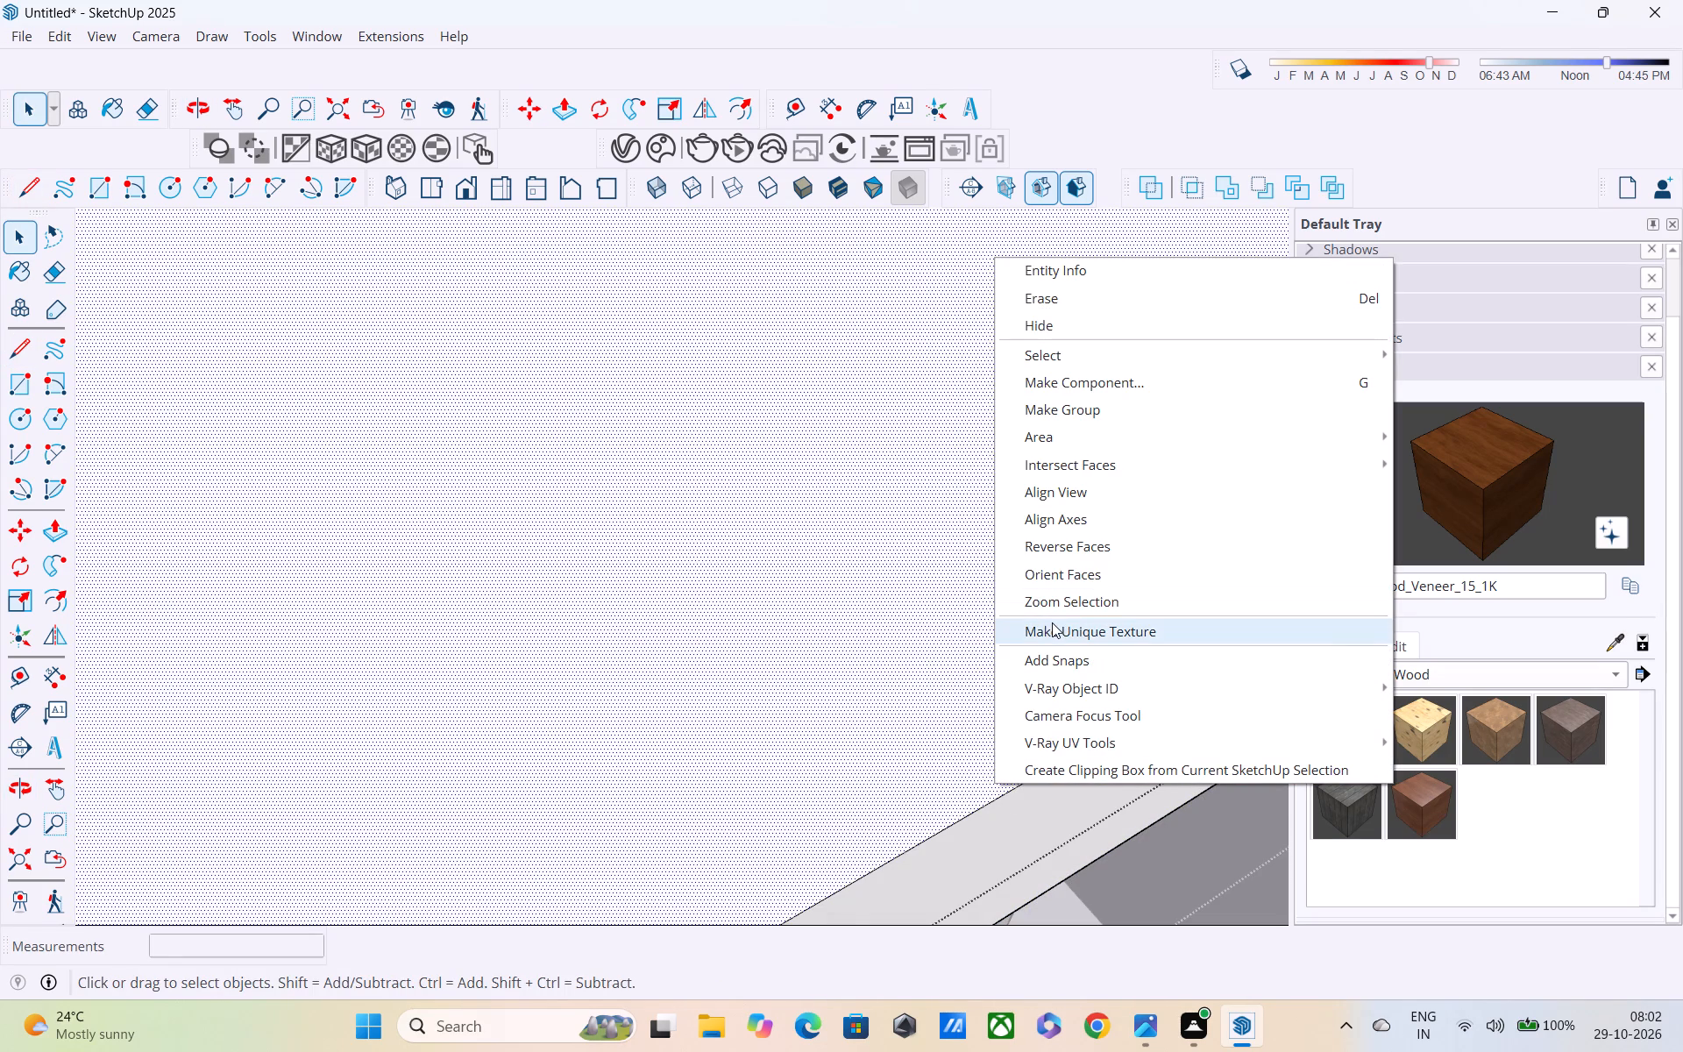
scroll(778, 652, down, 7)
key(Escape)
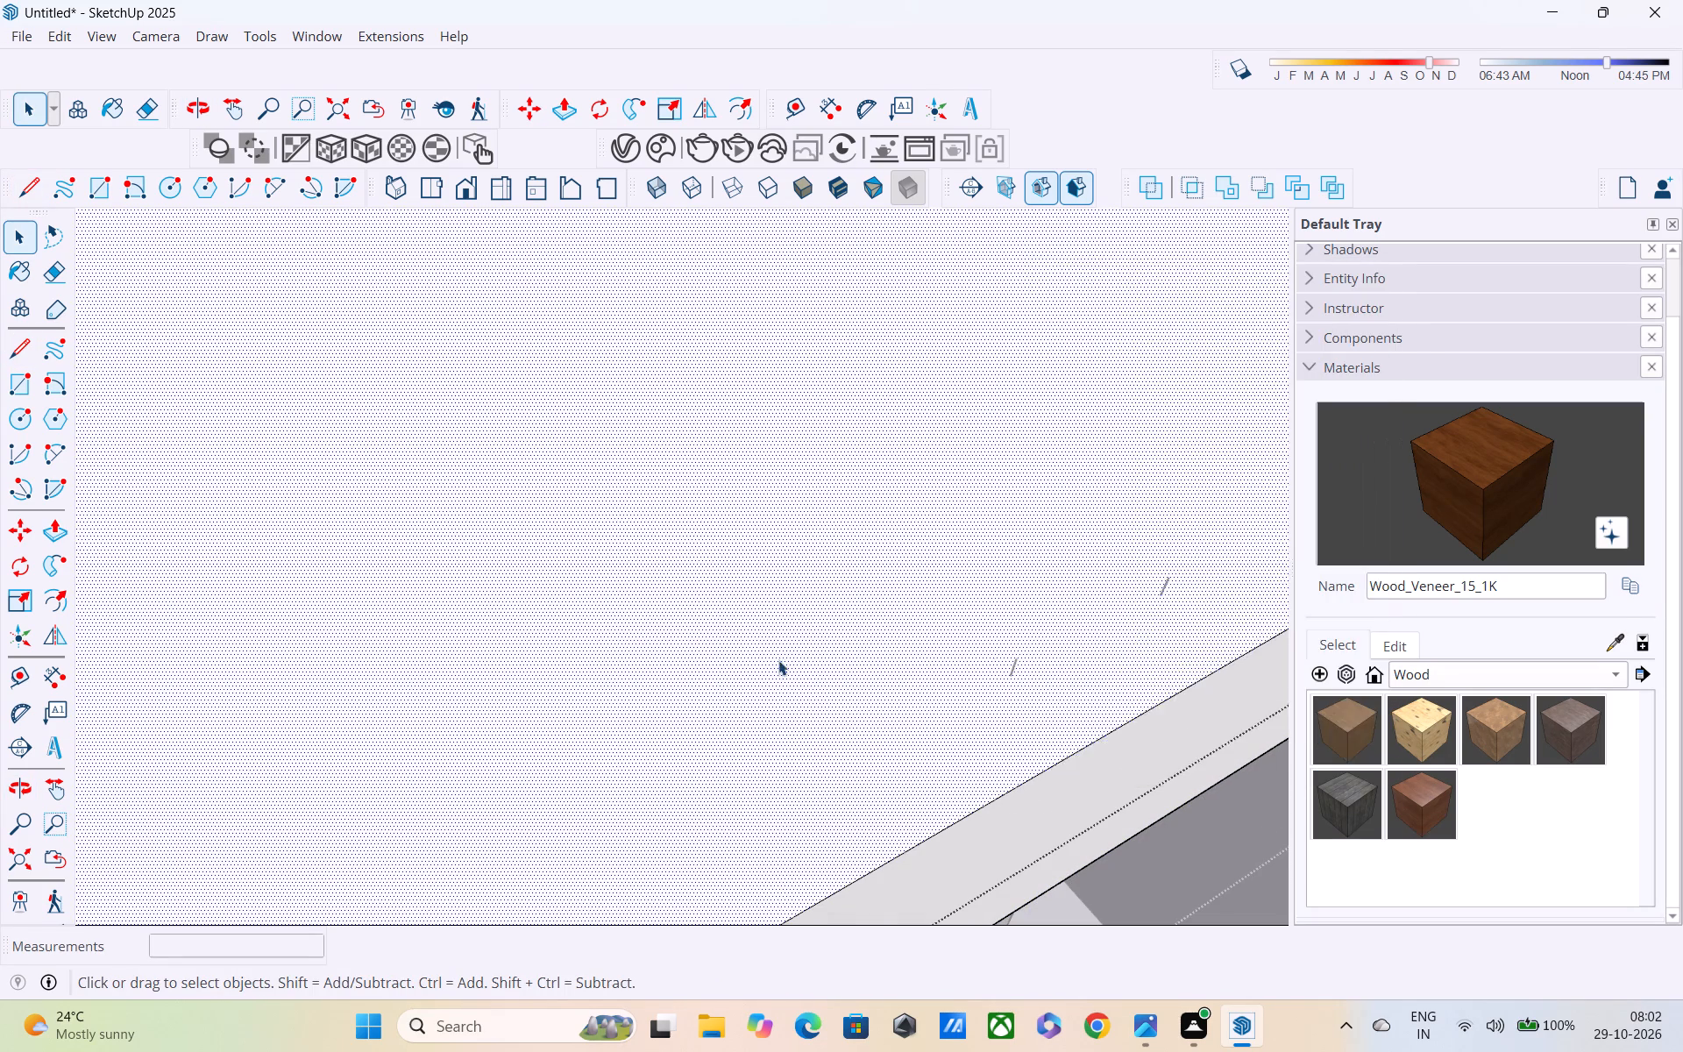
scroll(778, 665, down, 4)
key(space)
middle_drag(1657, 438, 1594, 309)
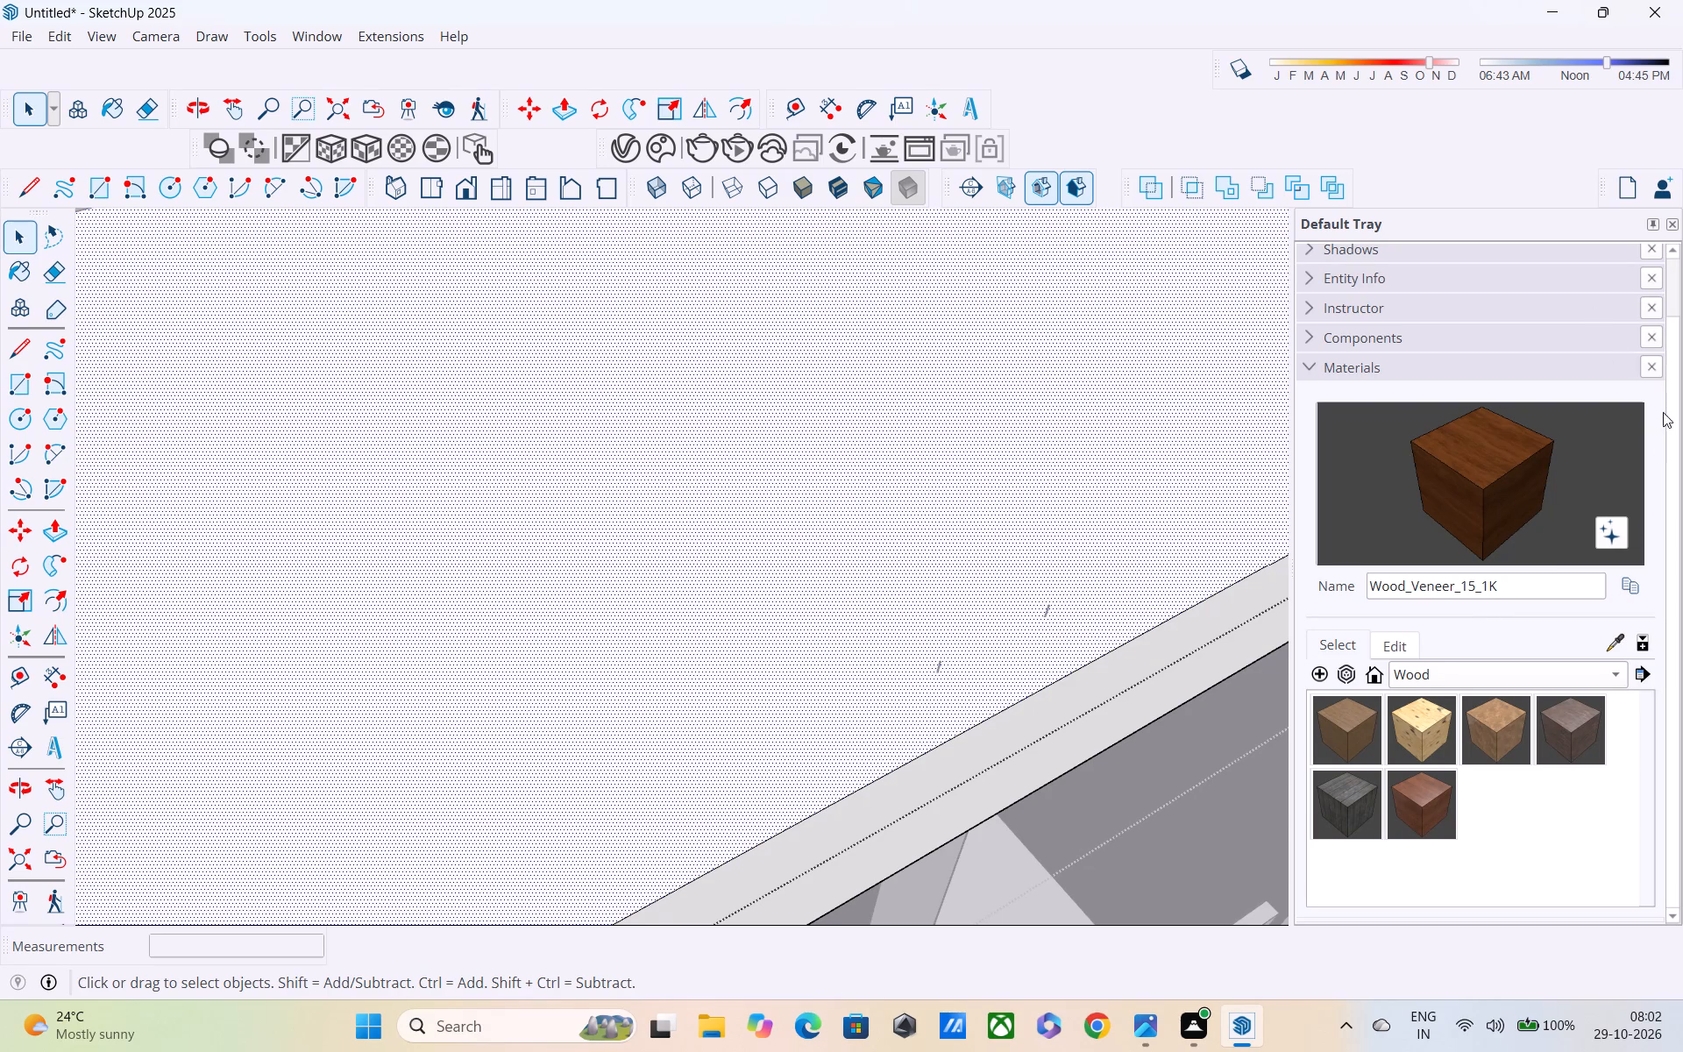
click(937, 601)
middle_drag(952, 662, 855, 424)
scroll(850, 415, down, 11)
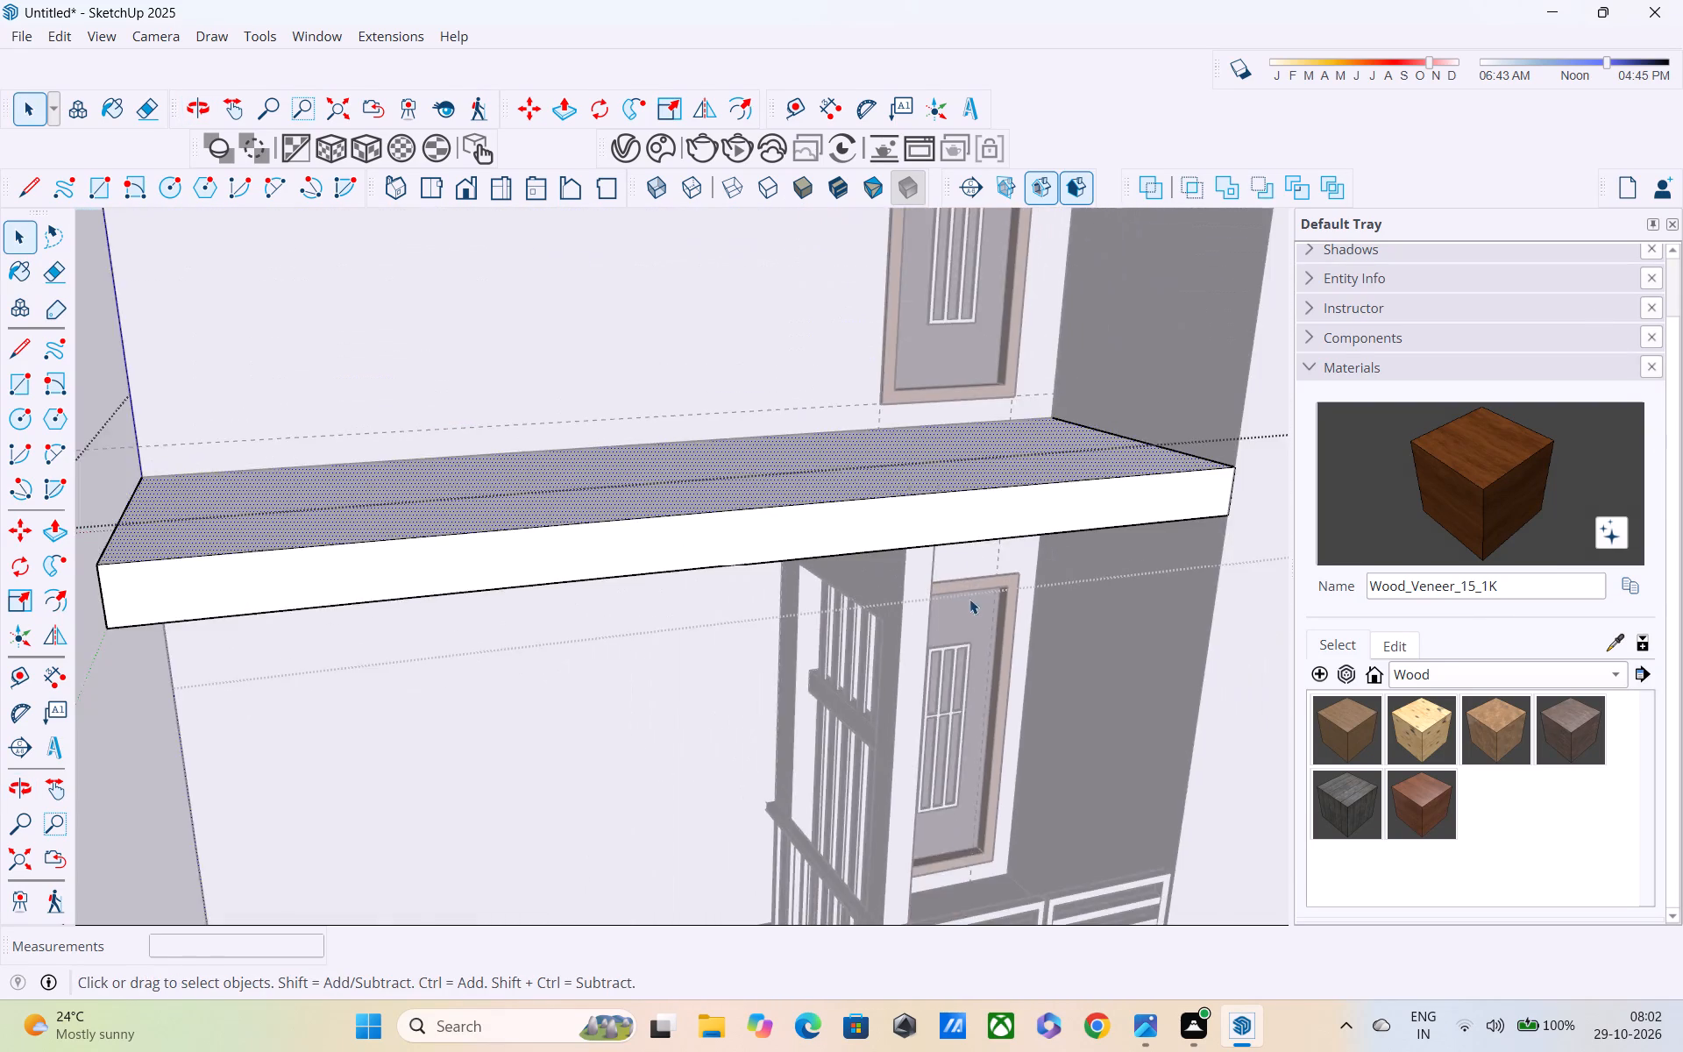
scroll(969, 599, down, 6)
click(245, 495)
Draw a 4' 9 1/8" line across the balcony slab's top from the outer vertical line back to the house wall.
middle_drag(594, 588, 420, 629)
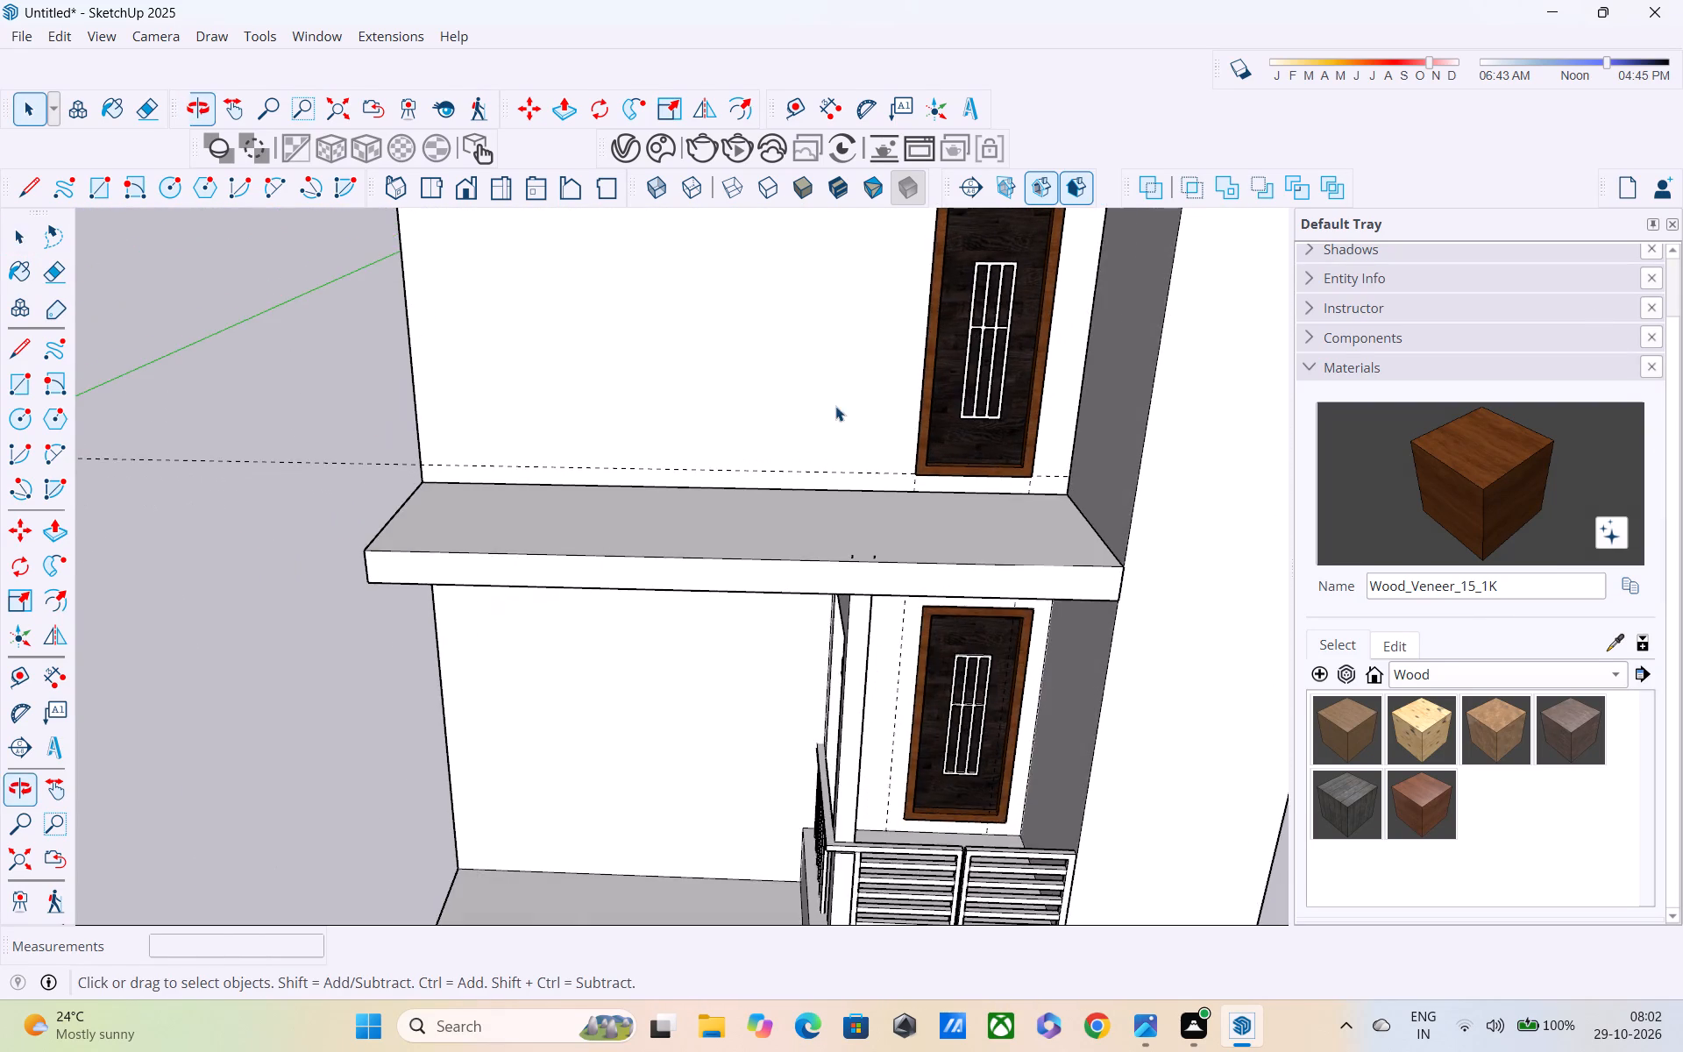
scroll(835, 443, up, 9)
middle_drag(856, 630, 853, 727)
scroll(853, 727, up, 1)
key(l)
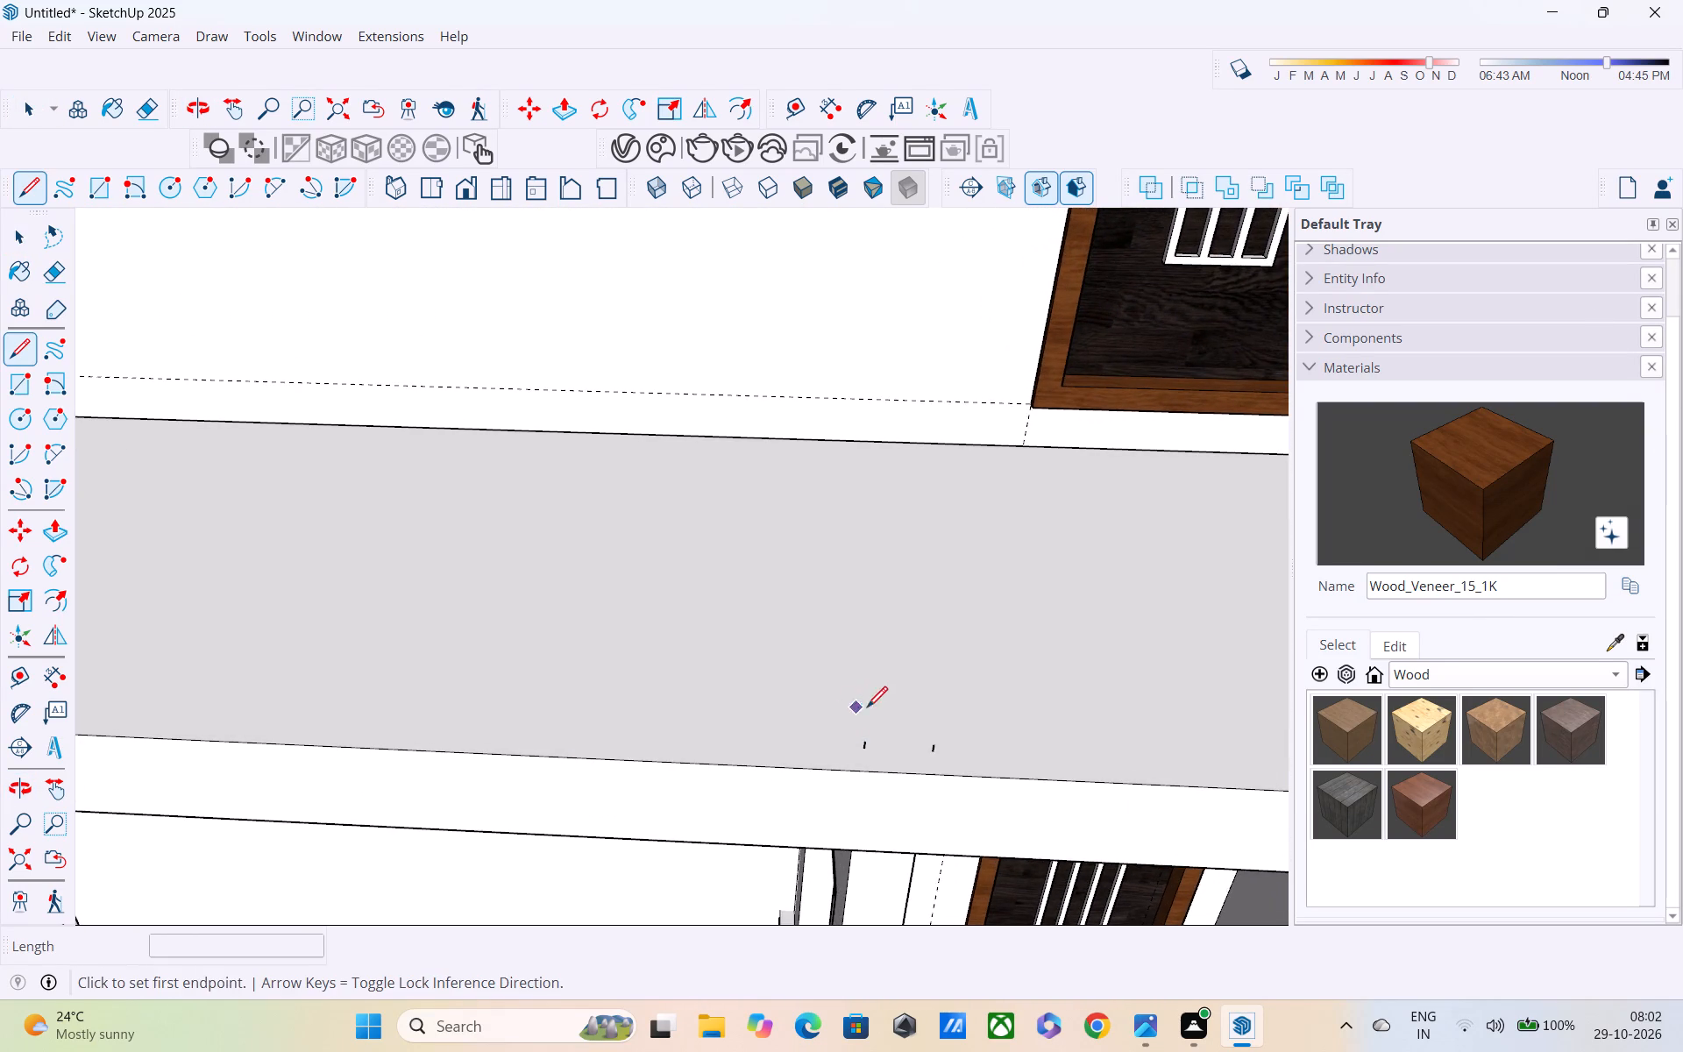
scroll(869, 709, up, 8)
middle_drag(853, 767, 819, 942)
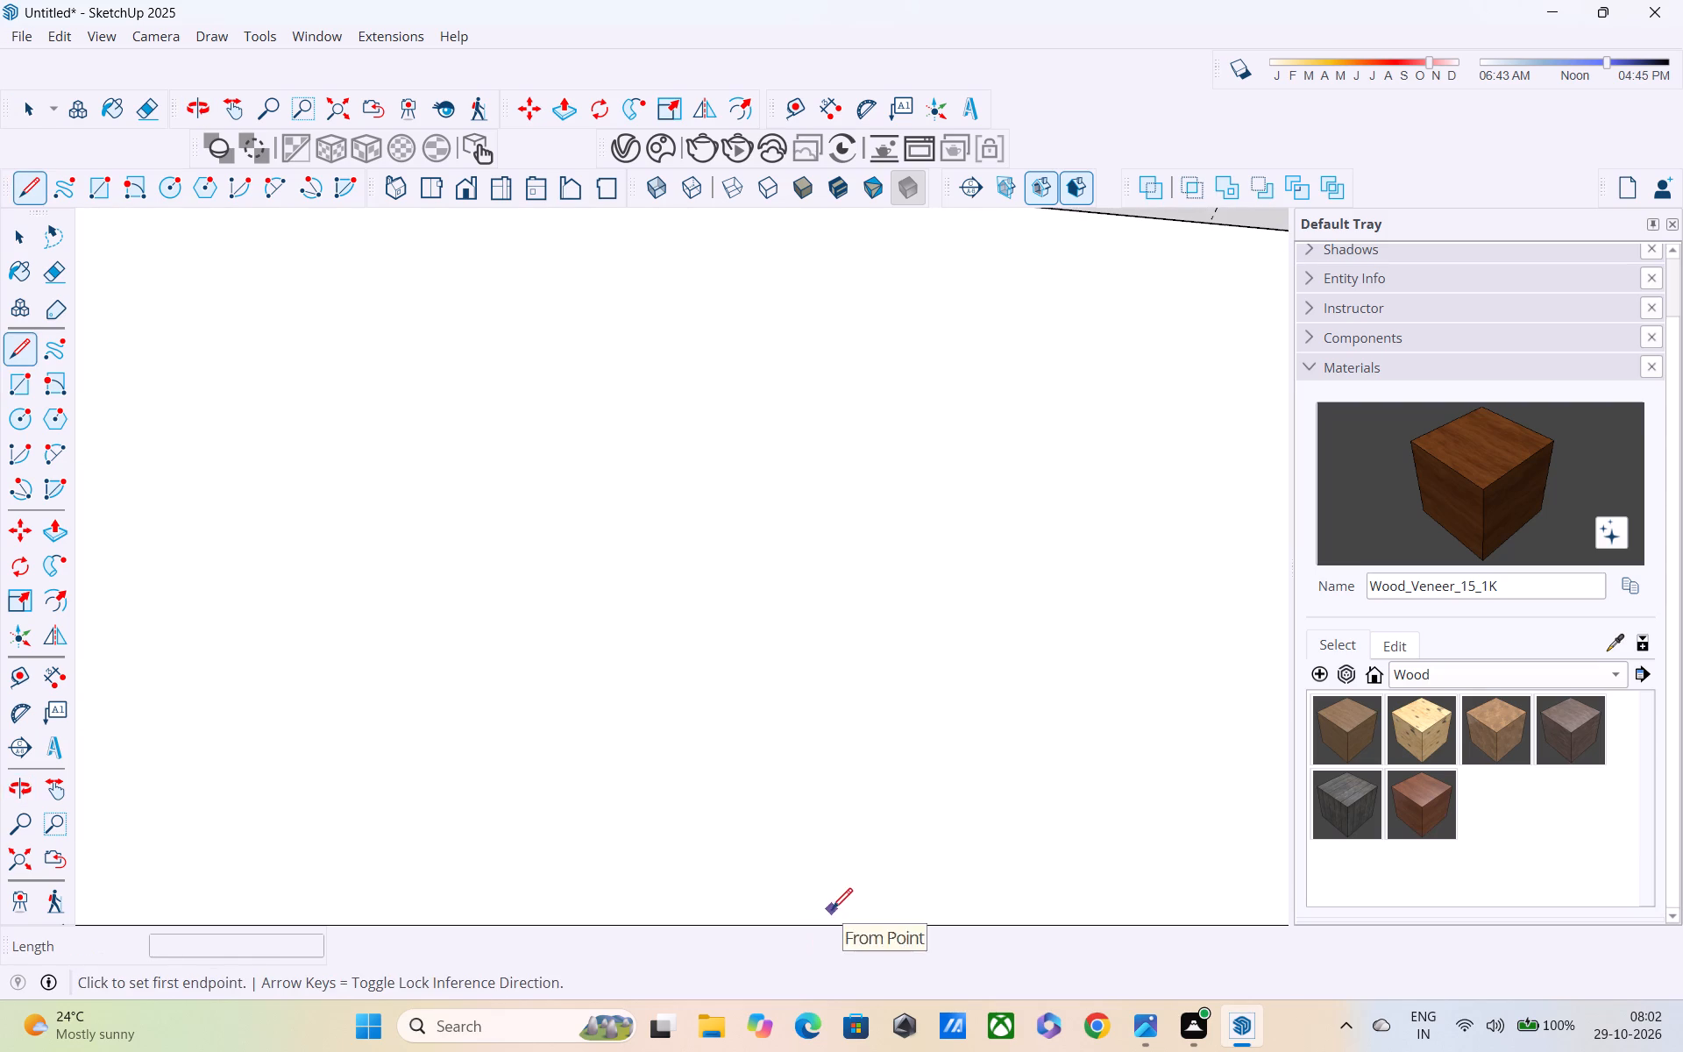
shift+middle_drag(829, 915, 807, 543)
middle_drag(783, 622, 382, 582)
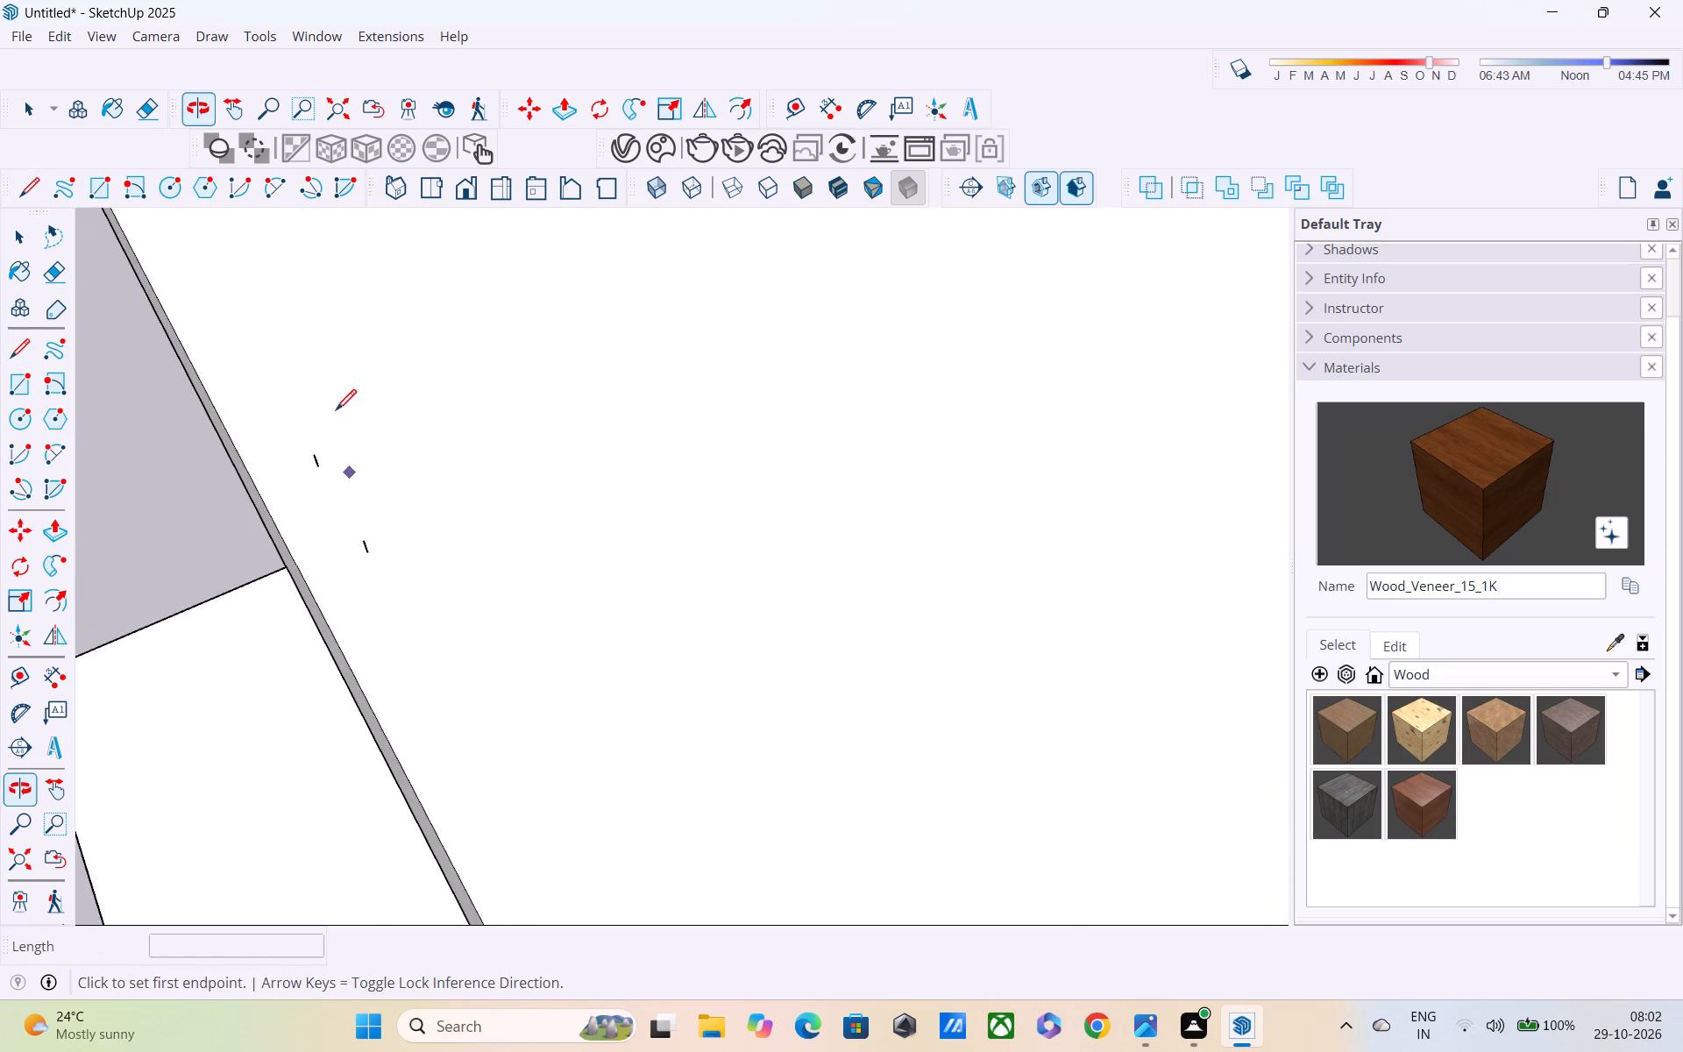
scroll(325, 388, up, 5)
scroll(329, 524, up, 3)
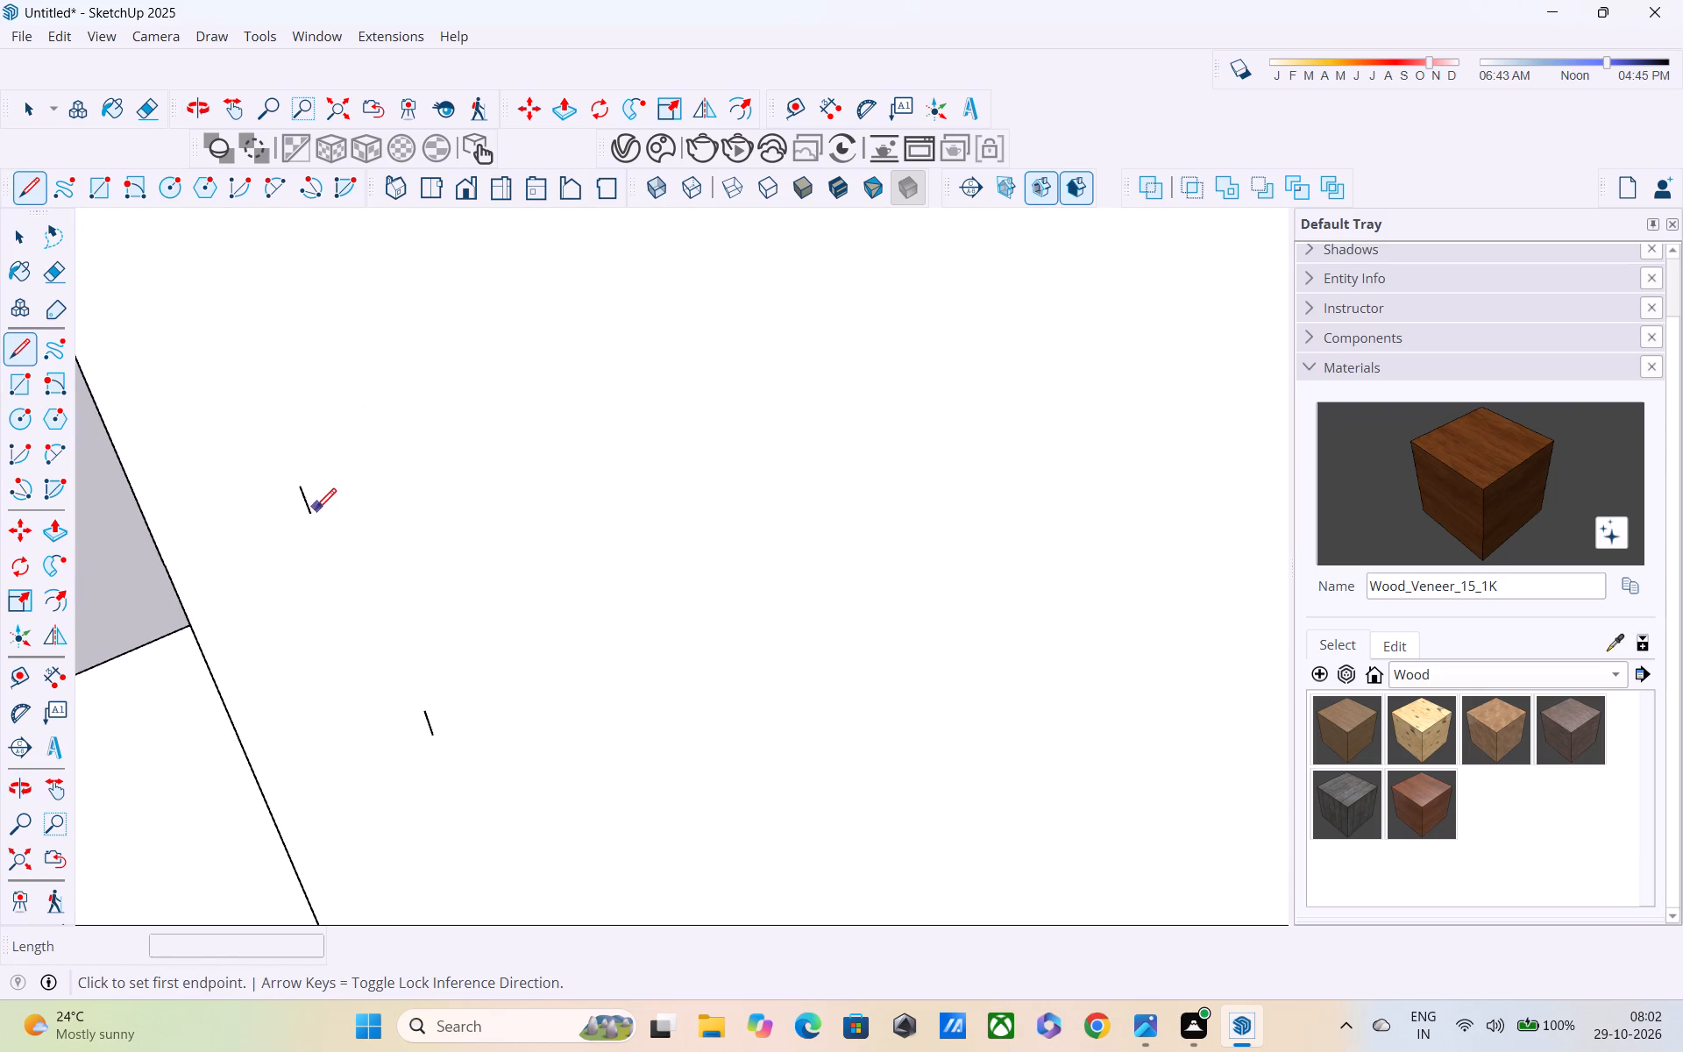
click(316, 511)
scroll(607, 474, up, 1)
shift+middle_drag(607, 474, 398, 651)
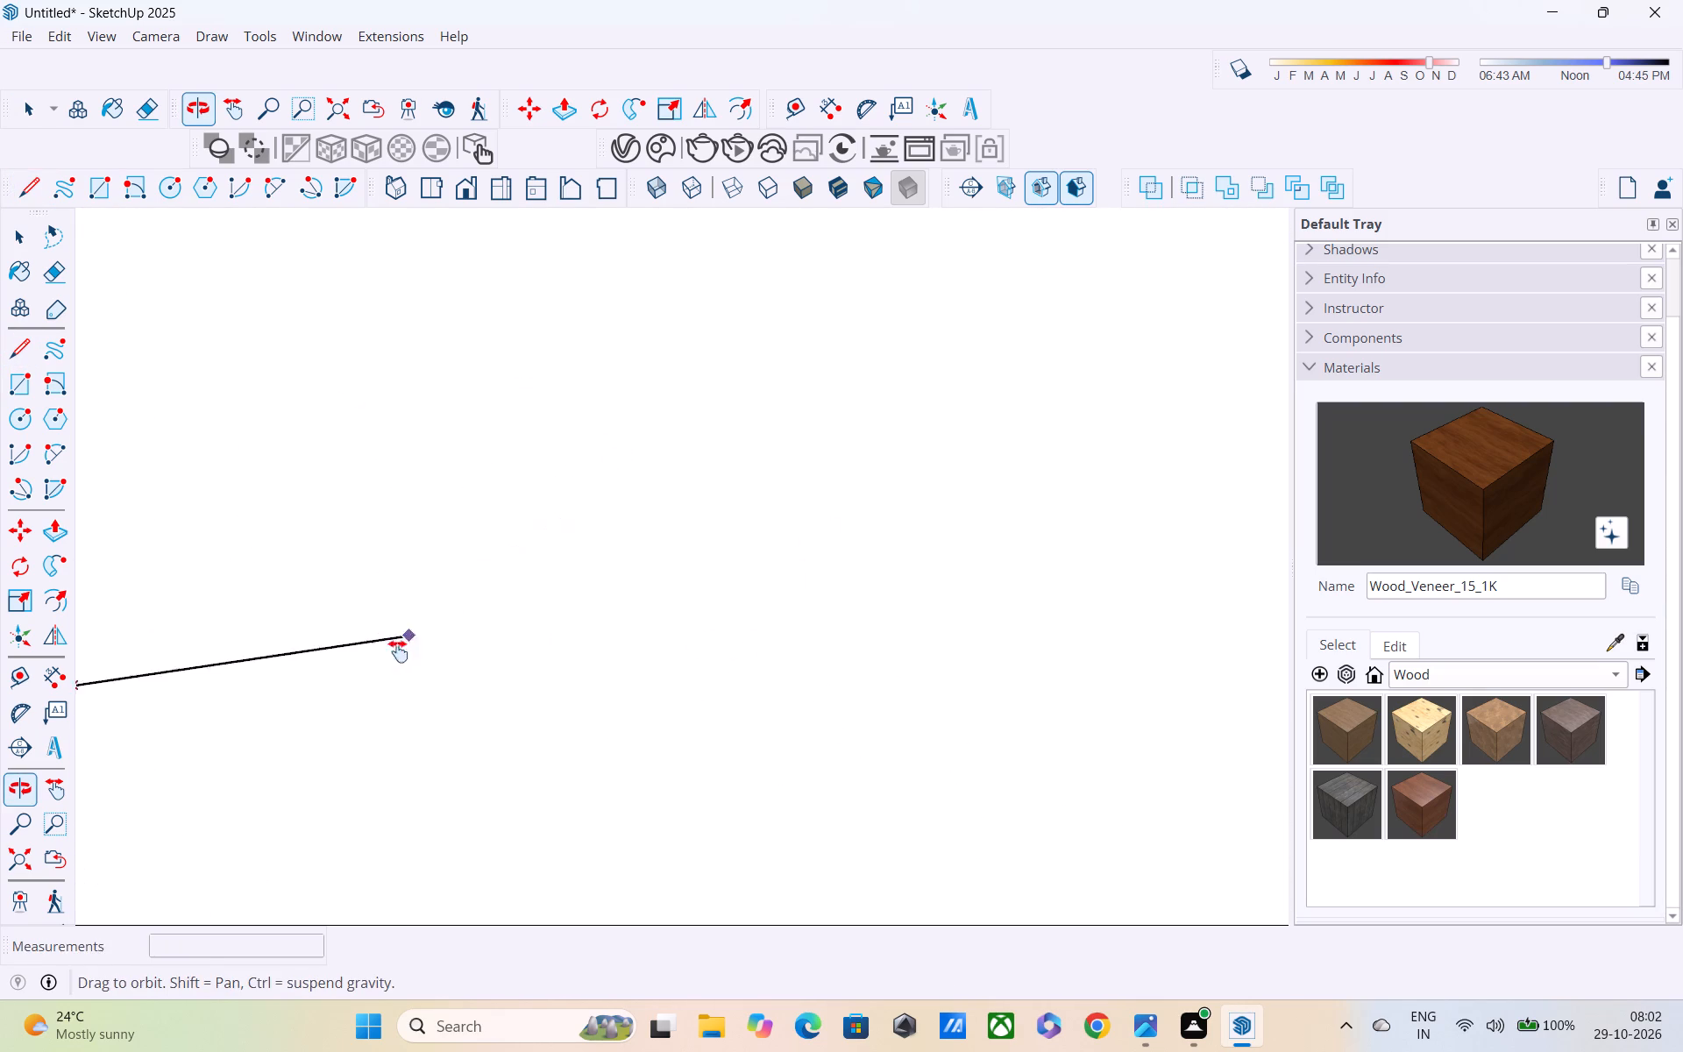
shift+middle_drag(398, 651, 392, 663)
scroll(413, 600, down, 4)
middle_drag(422, 594, 699, 822)
scroll(726, 793, up, 1)
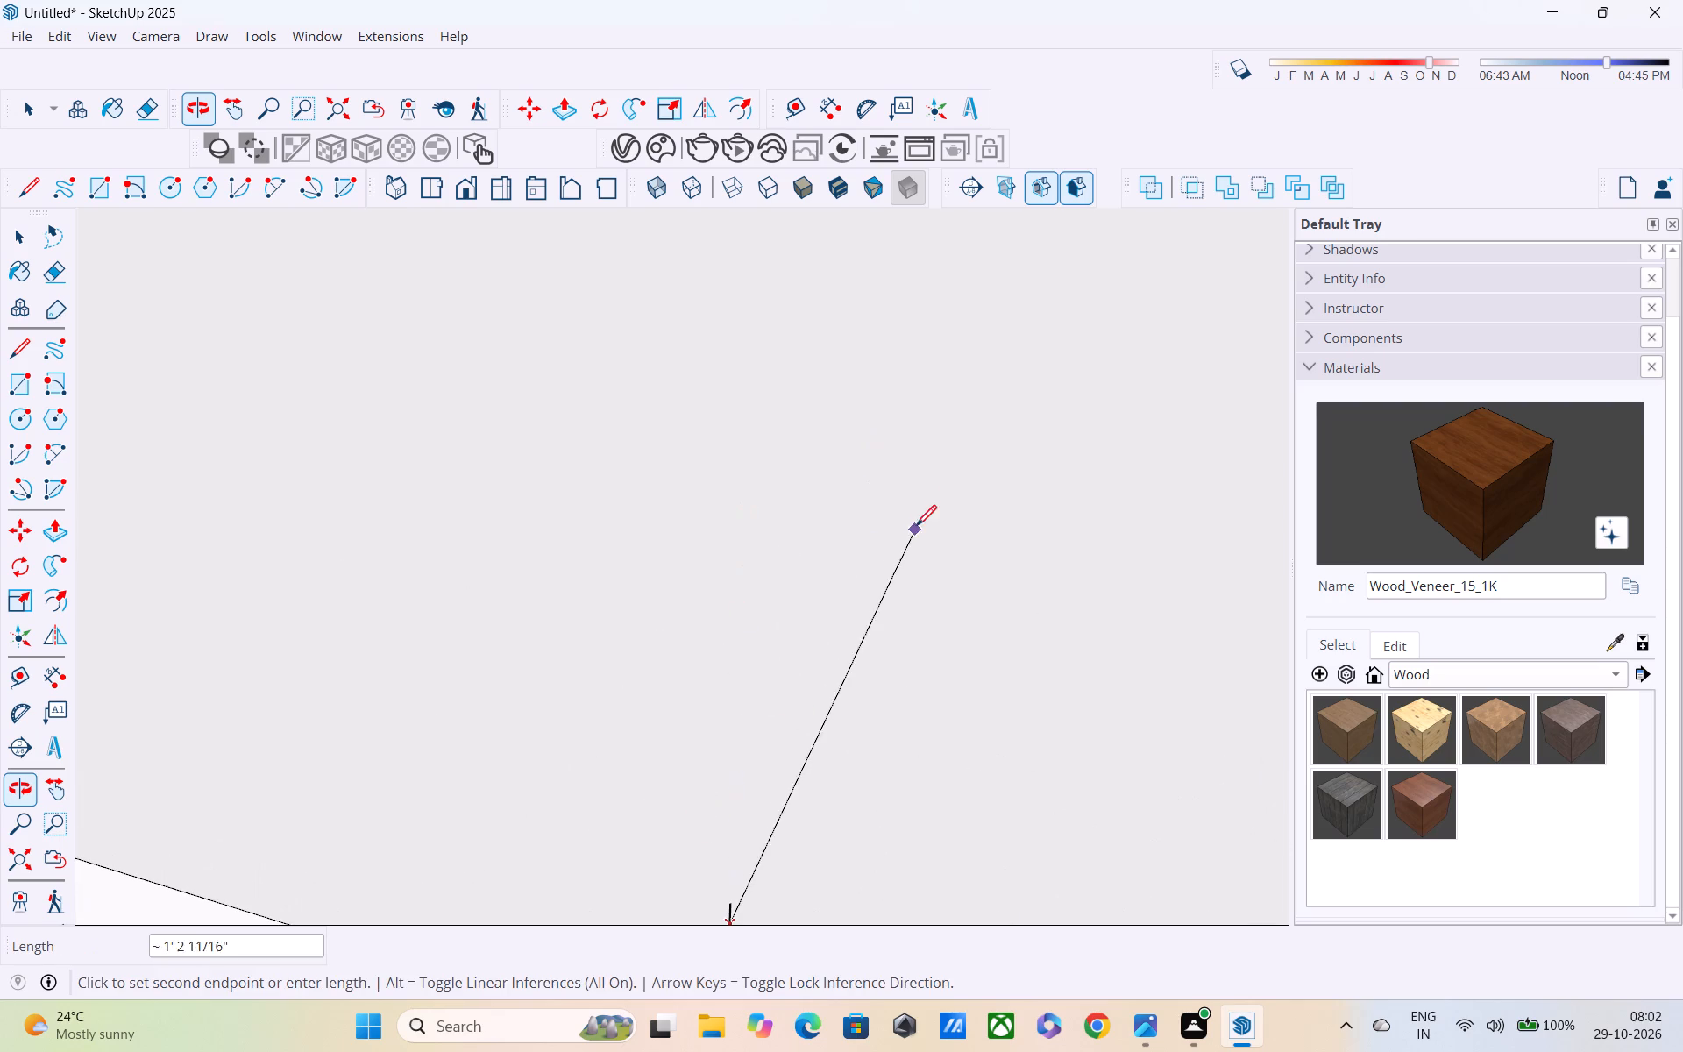
shift+middle_drag(836, 474, 799, 718)
scroll(836, 429, down, 5)
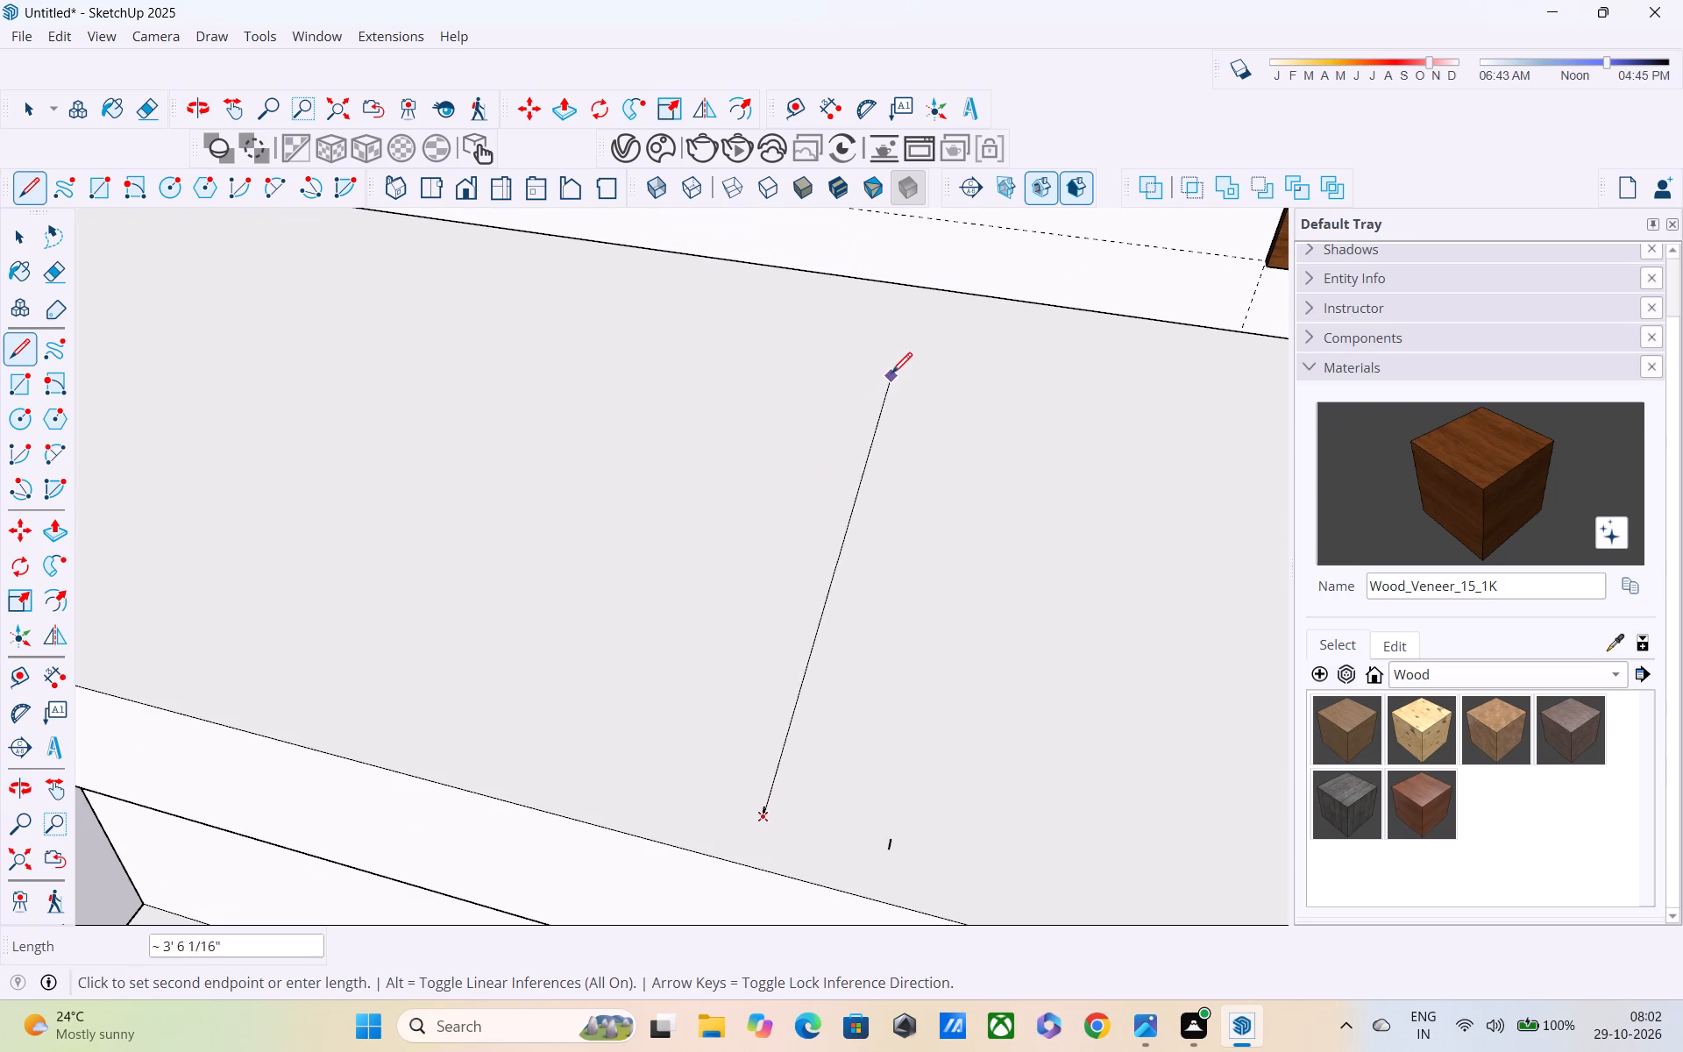
click(934, 295)
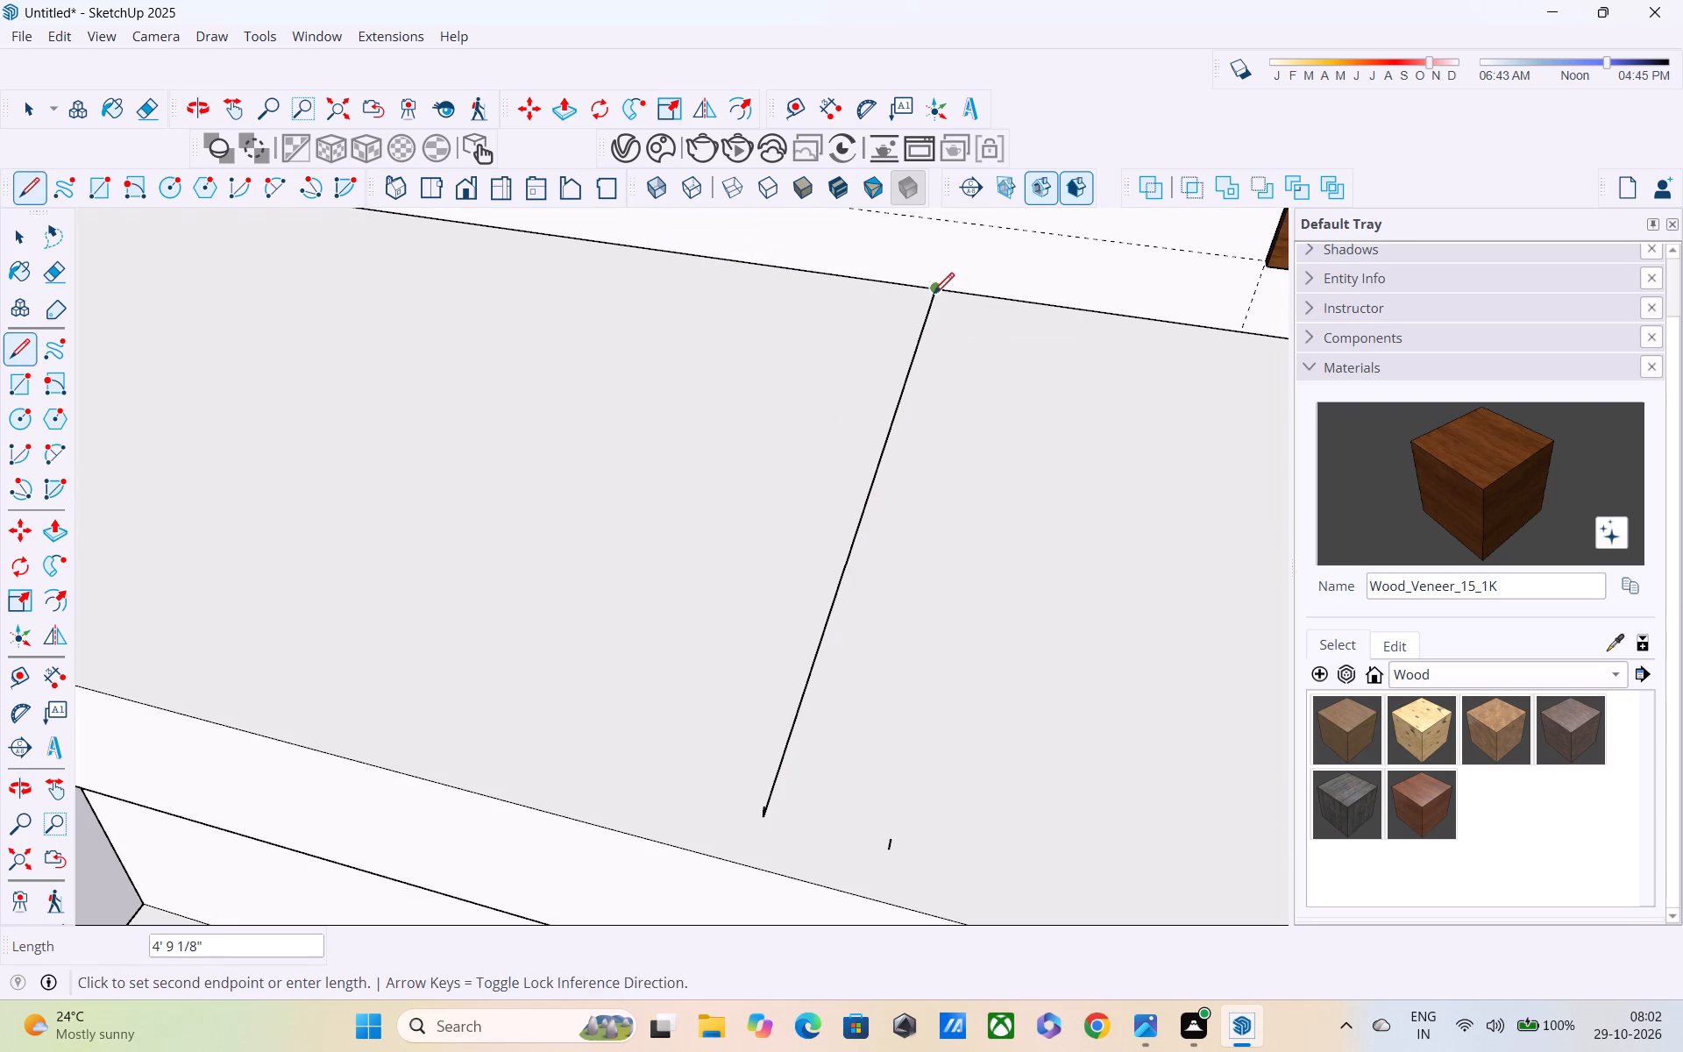
key(Escape)
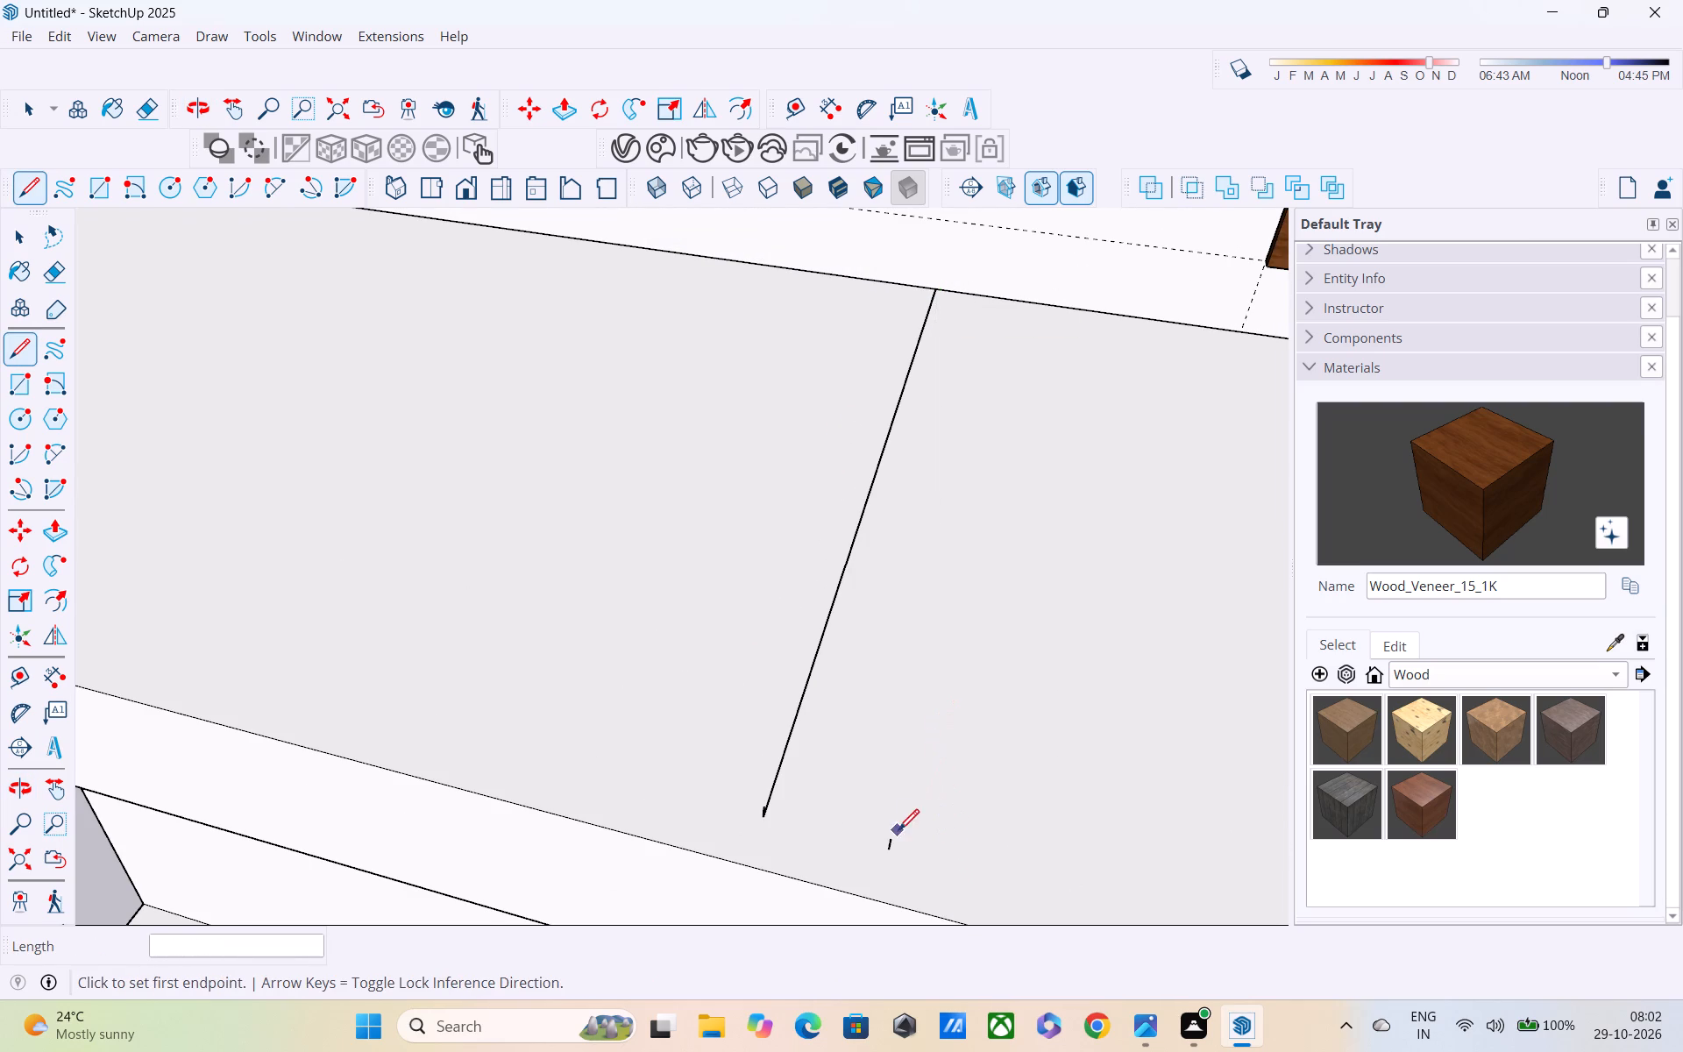
Draw a second 4' 9 1/8" line across the slab's top from the door-side vertical line back to the house wall.
middle_drag(891, 856, 657, 709)
scroll(462, 507, up, 4)
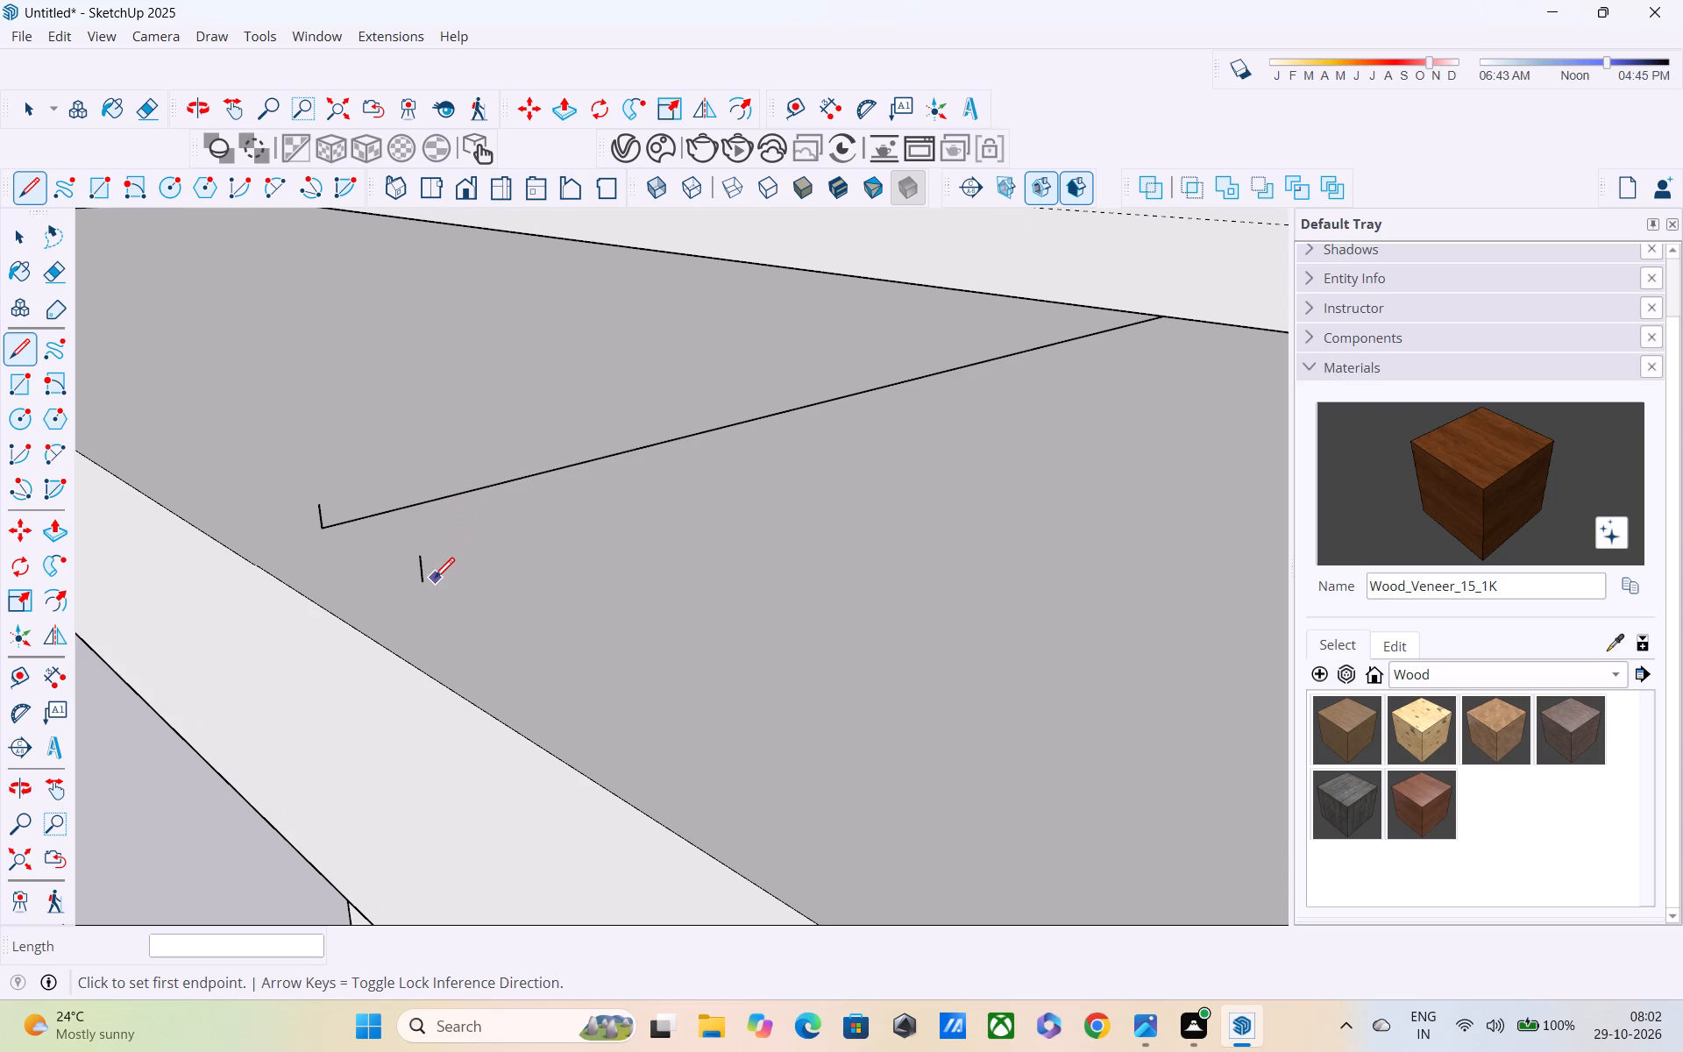
click(424, 579)
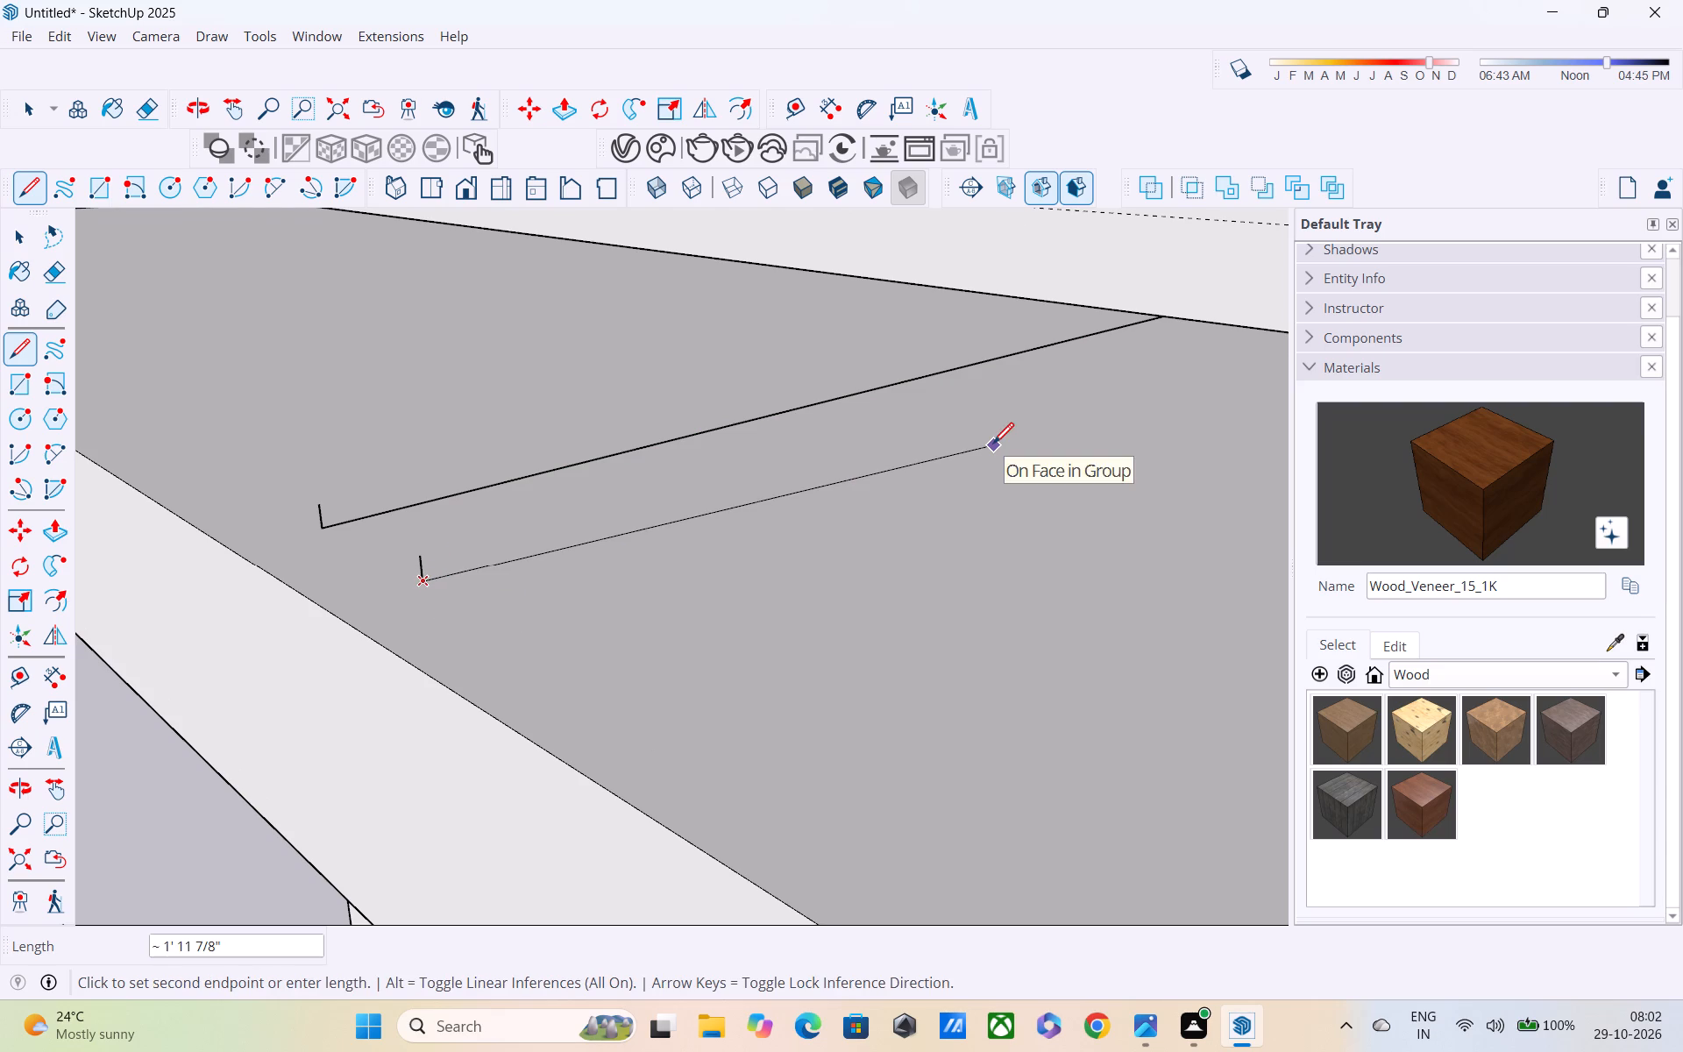
shift+middle_drag(986, 451, 863, 671)
middle_drag(963, 578, 1177, 588)
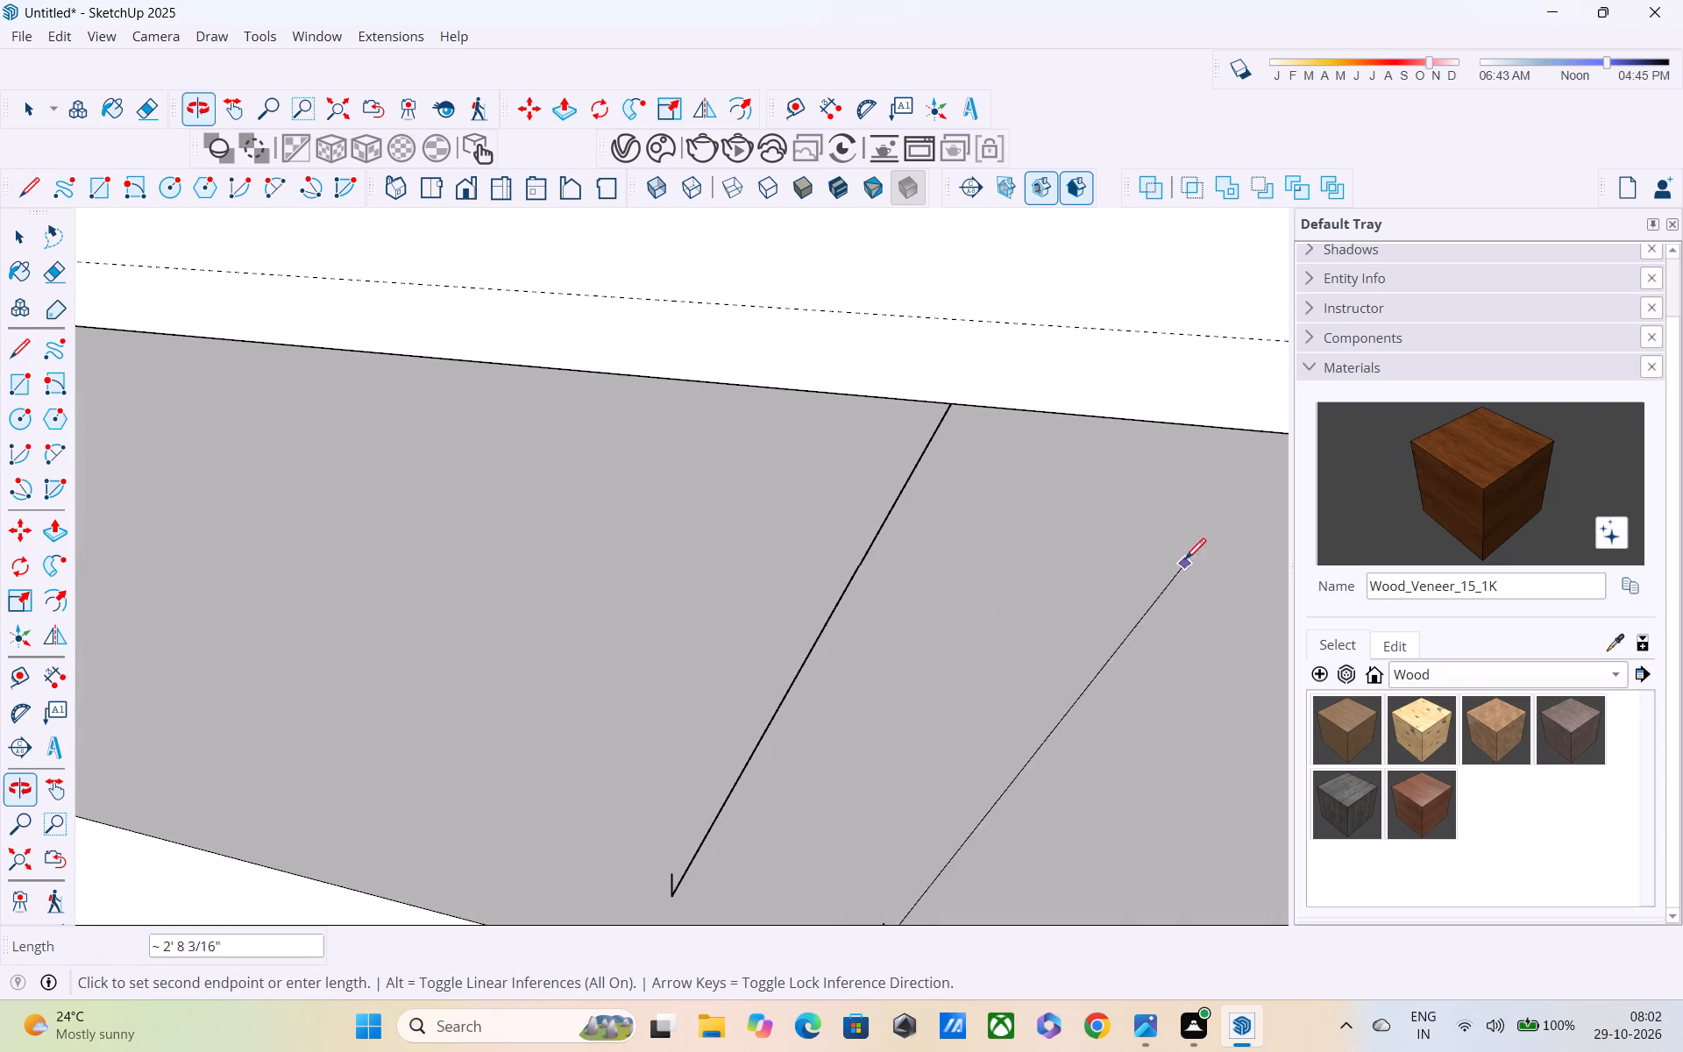
click(1043, 416)
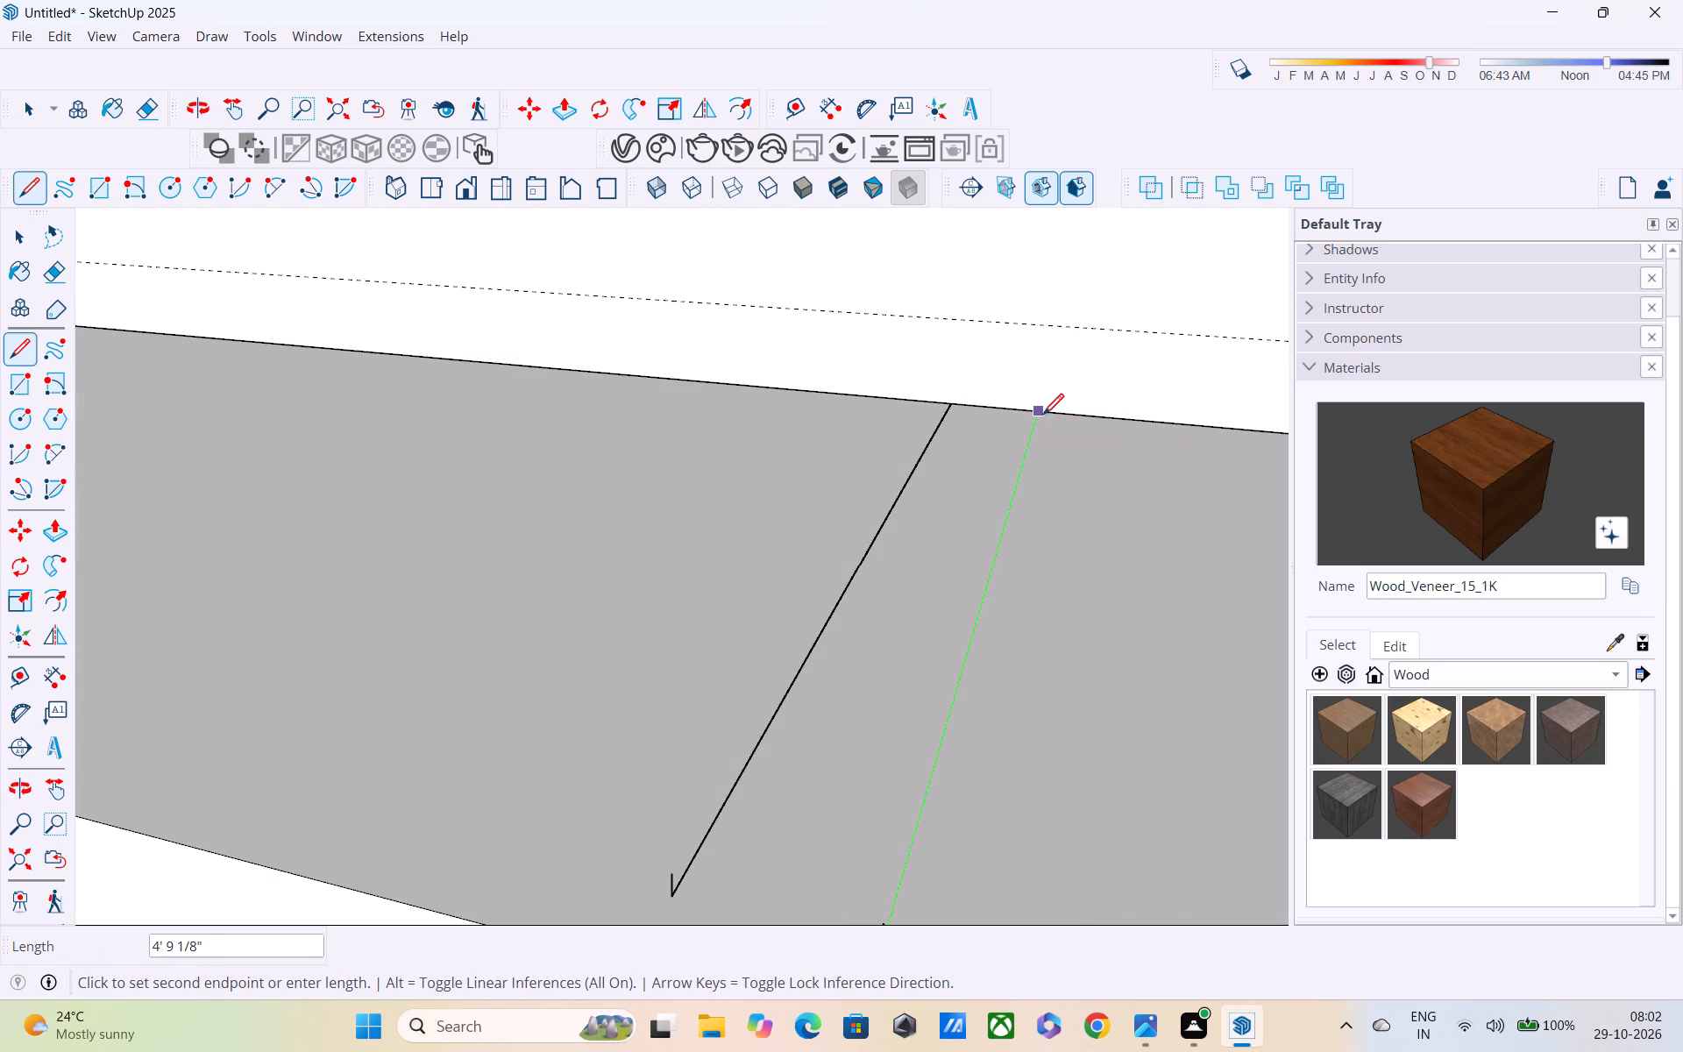
middle_drag(1019, 492, 1068, 456)
scroll(1070, 434, down, 5)
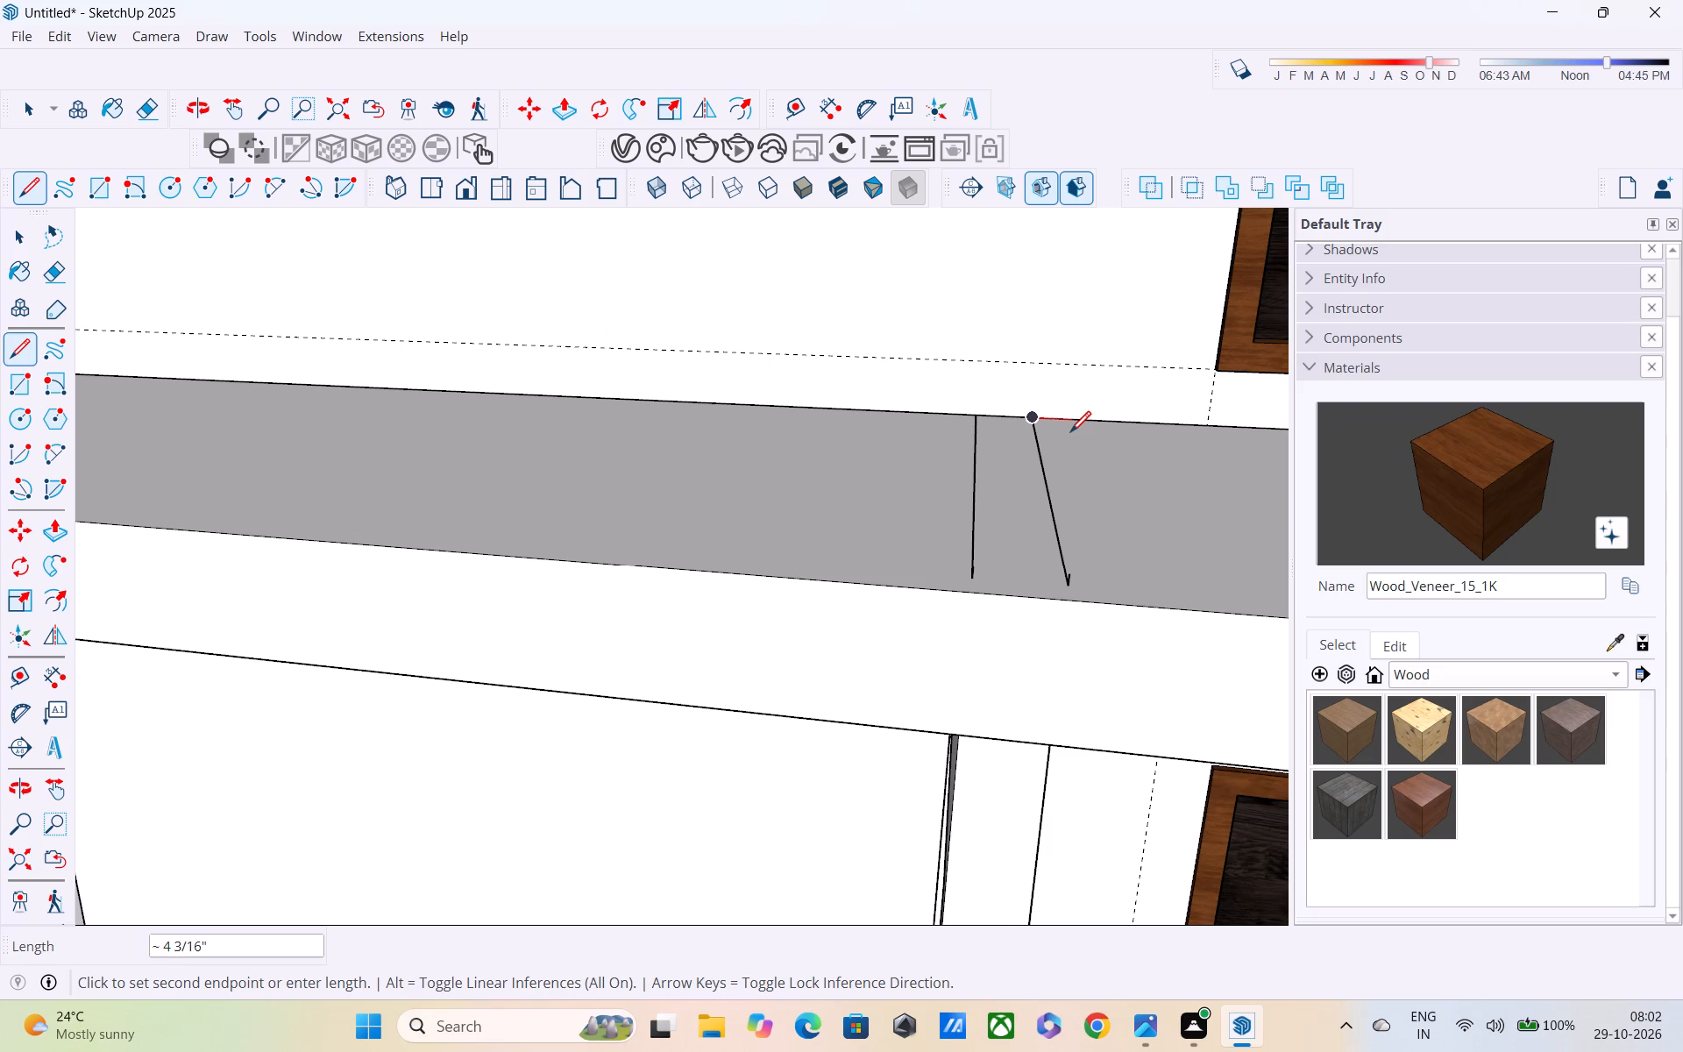
key(Escape)
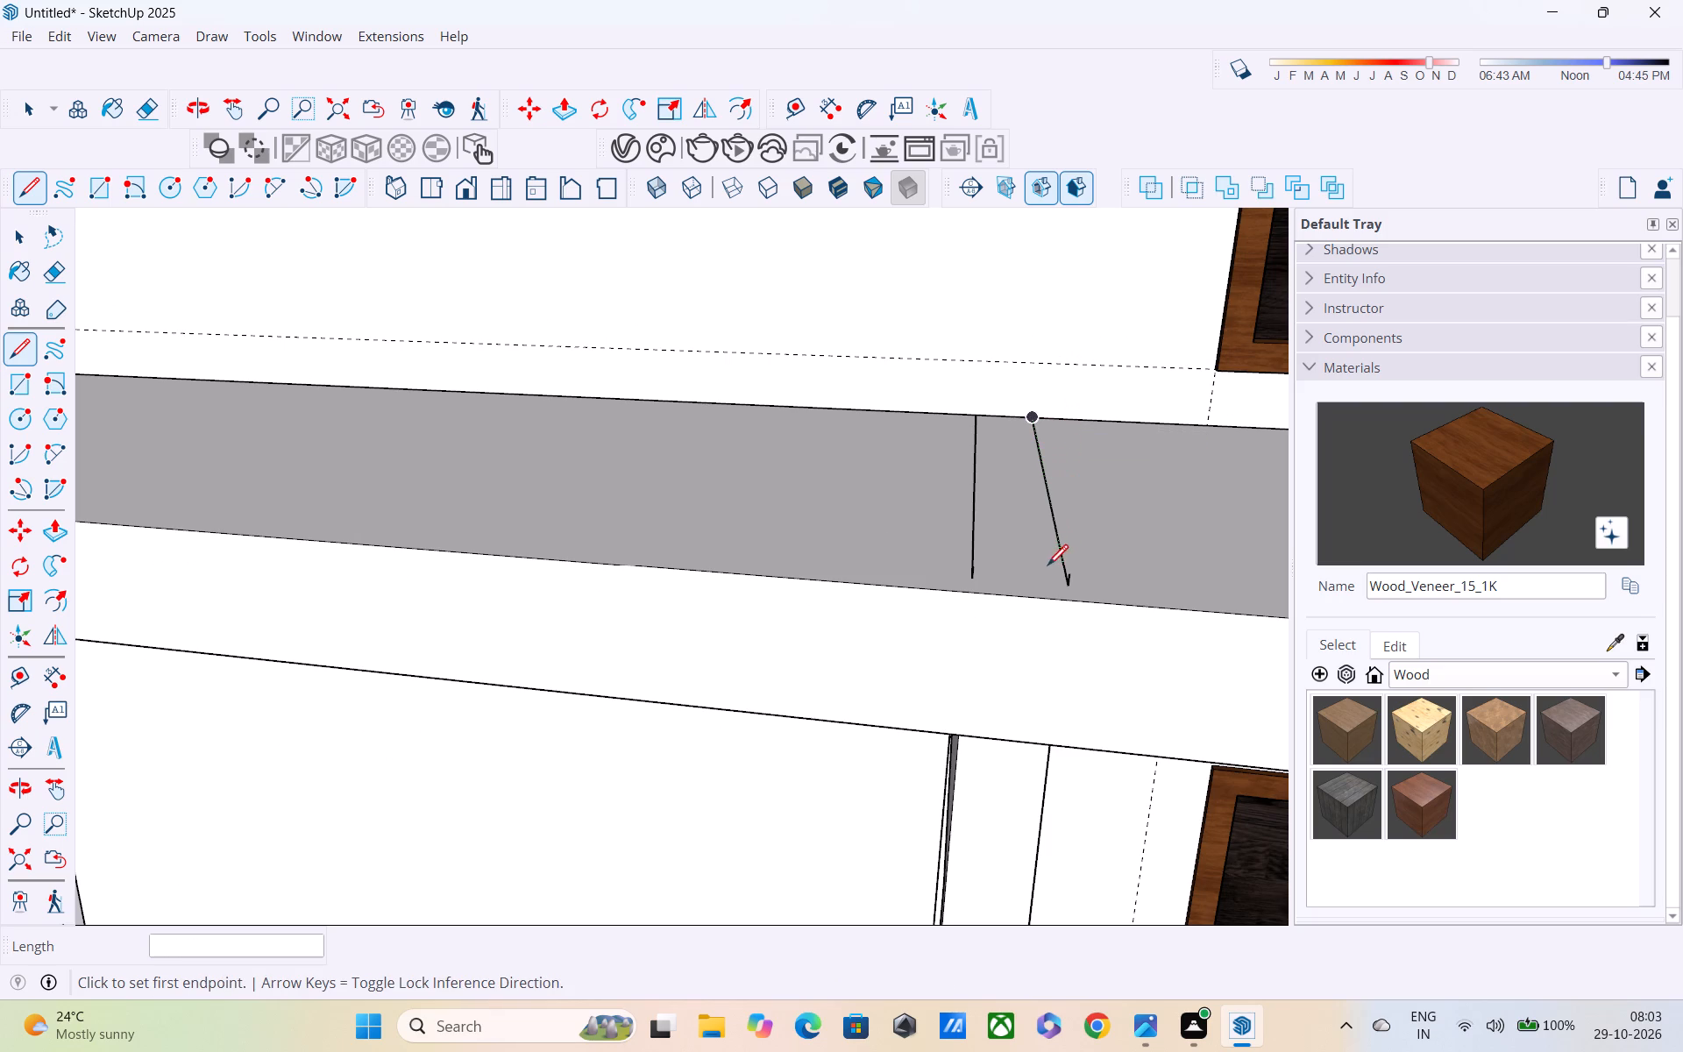
Open the upper-storey house wall for editing and draw a vertical 10' line from the outer slab line's wall end up to the roof slab's underside.
middle_drag(998, 599, 1030, 668)
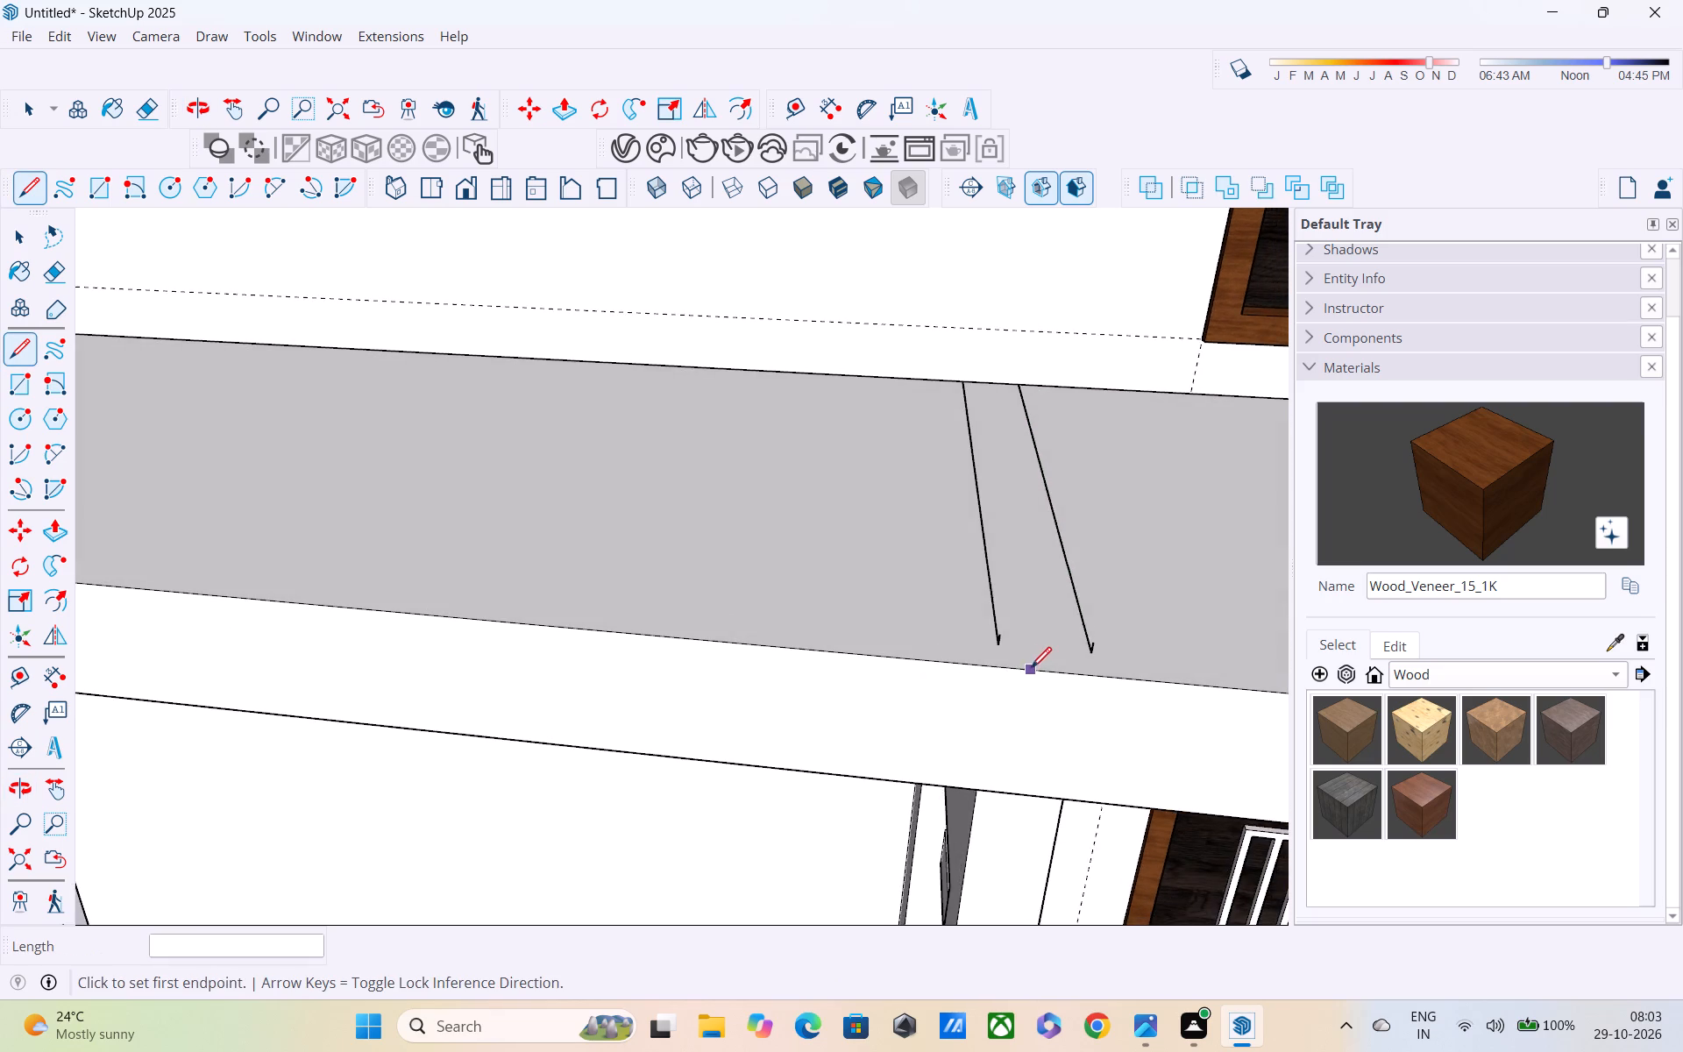
scroll(1031, 670, up, 7)
middle_drag(984, 638, 973, 727)
scroll(973, 727, up, 4)
scroll(986, 642, up, 1)
scroll(987, 627, down, 6)
shift+middle_drag(984, 592, 984, 749)
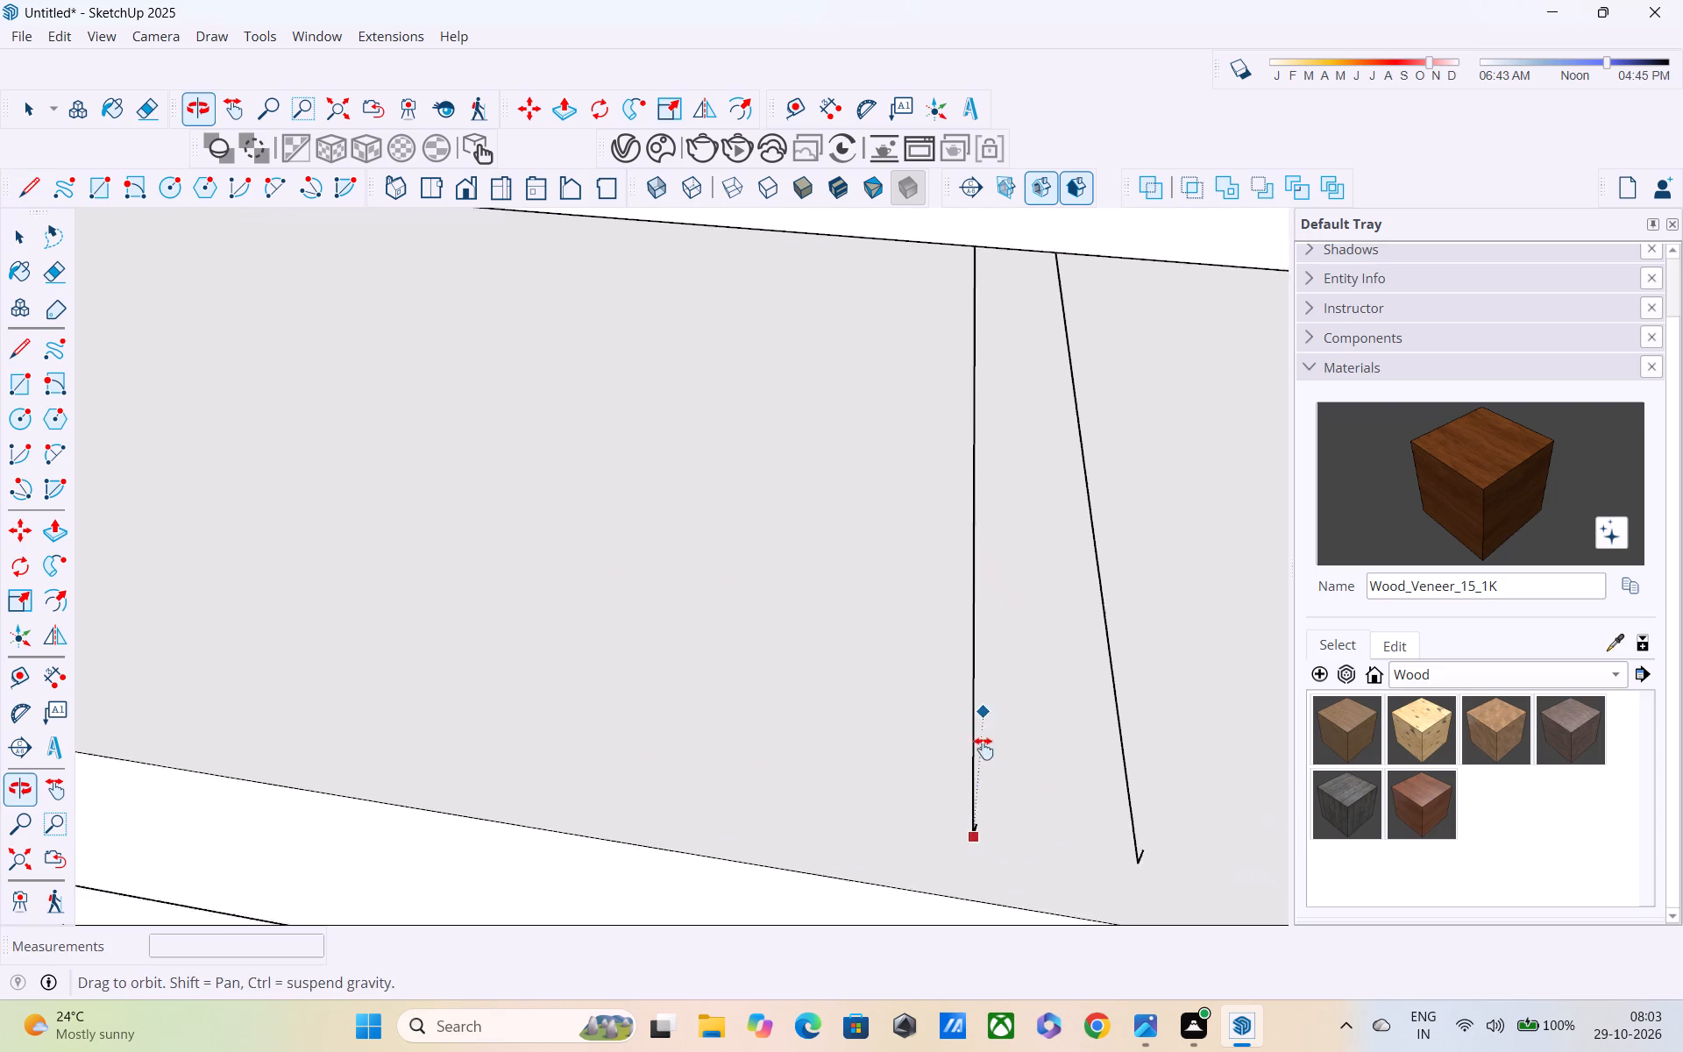
shift+middle_drag(984, 749, 983, 852)
middle_drag(990, 626, 983, 929)
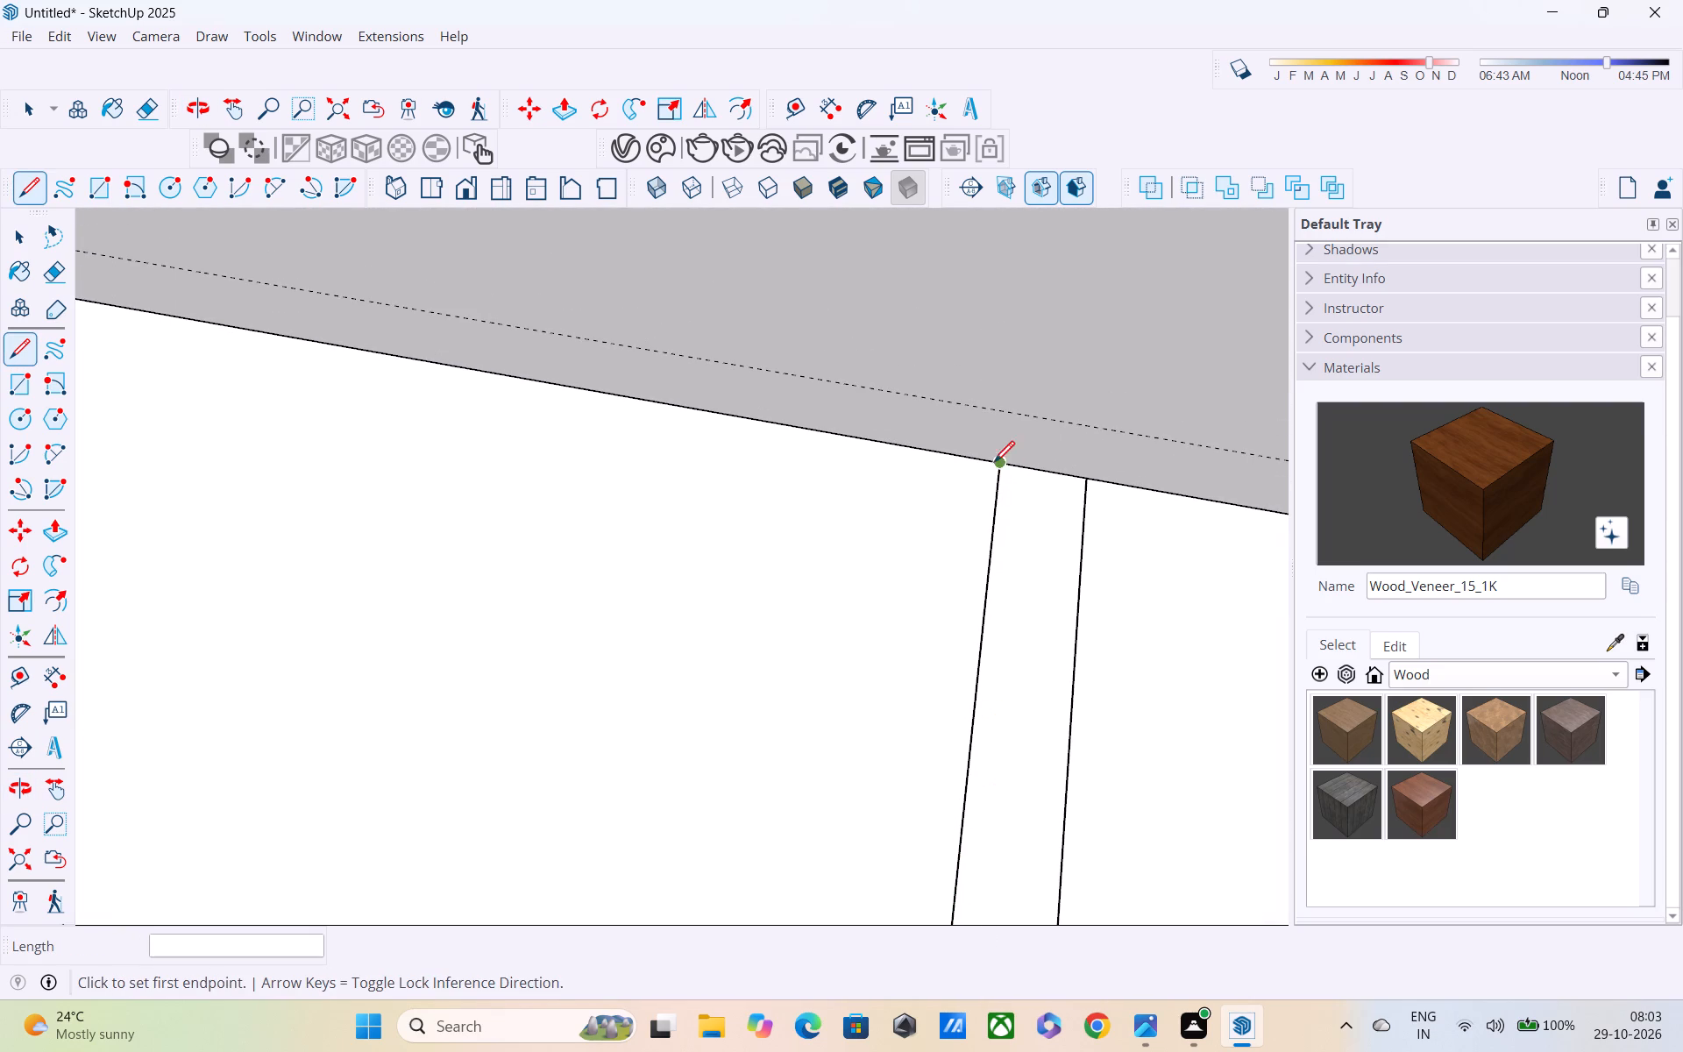
scroll(994, 459, down, 4)
middle_drag(994, 458, 1001, 276)
key(space)
scroll(1002, 338, down, 2)
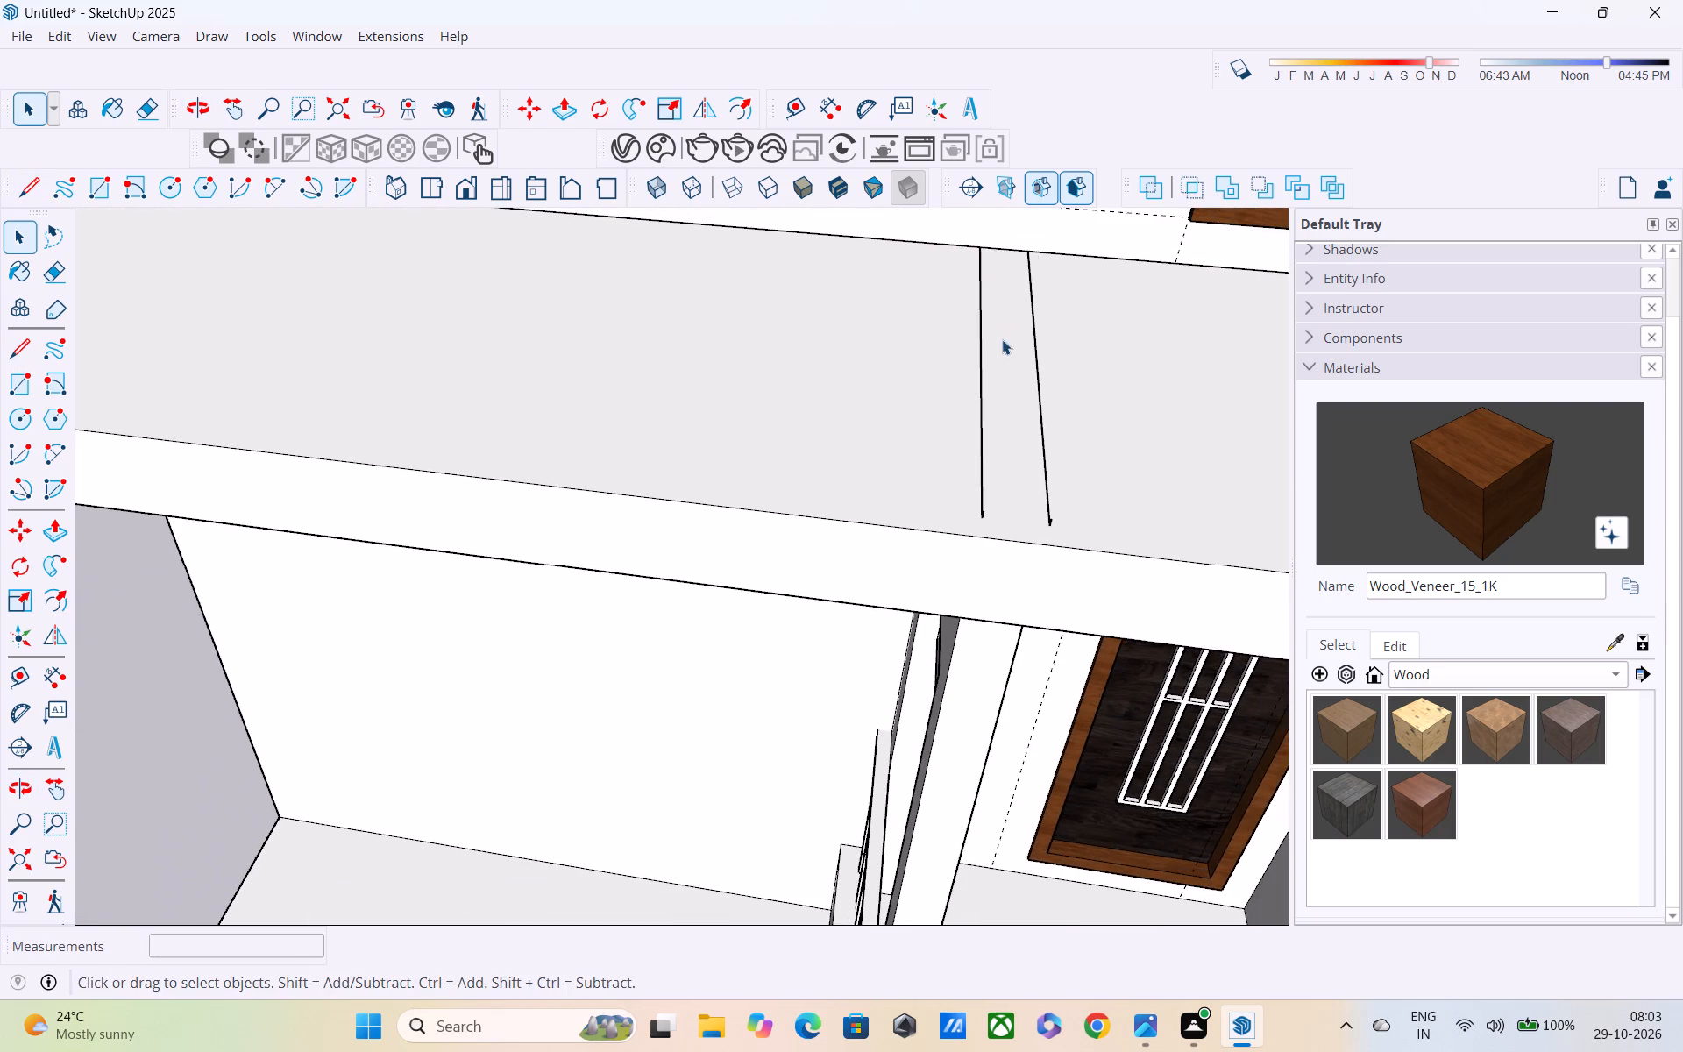
shift+middle_drag(1002, 353, 993, 664)
key(space)
double_click(1006, 403)
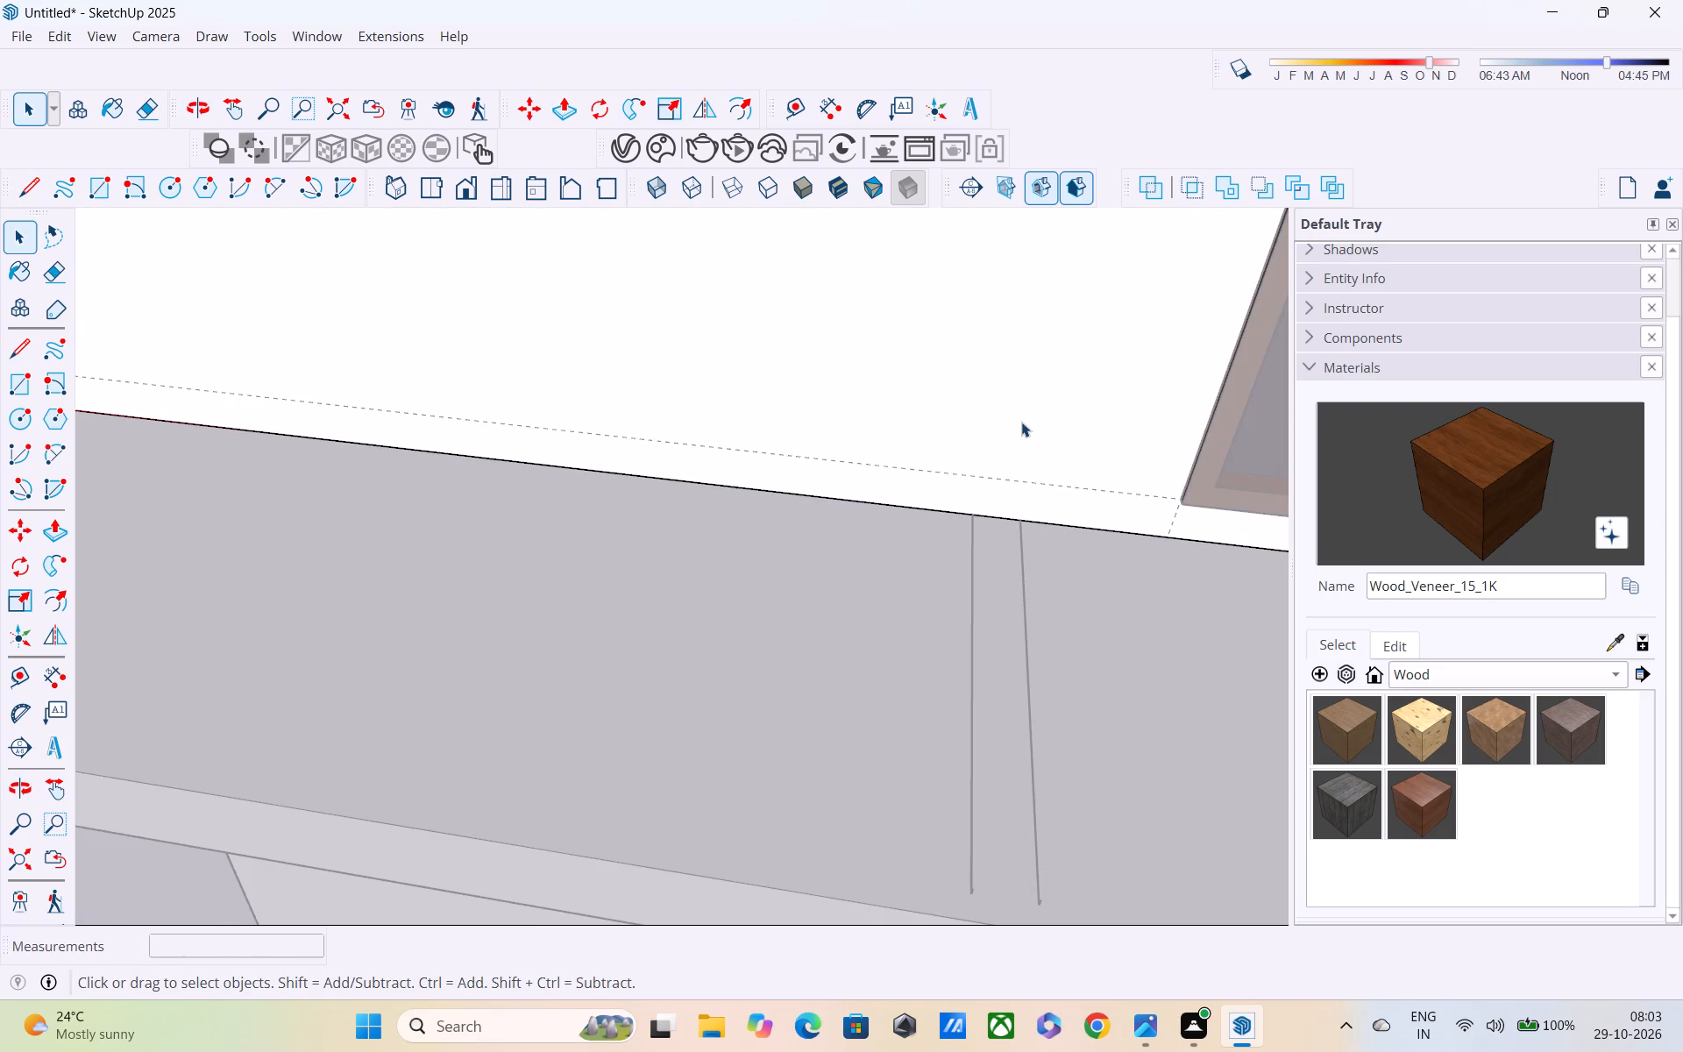
middle_drag(1045, 452, 1045, 415)
key(l)
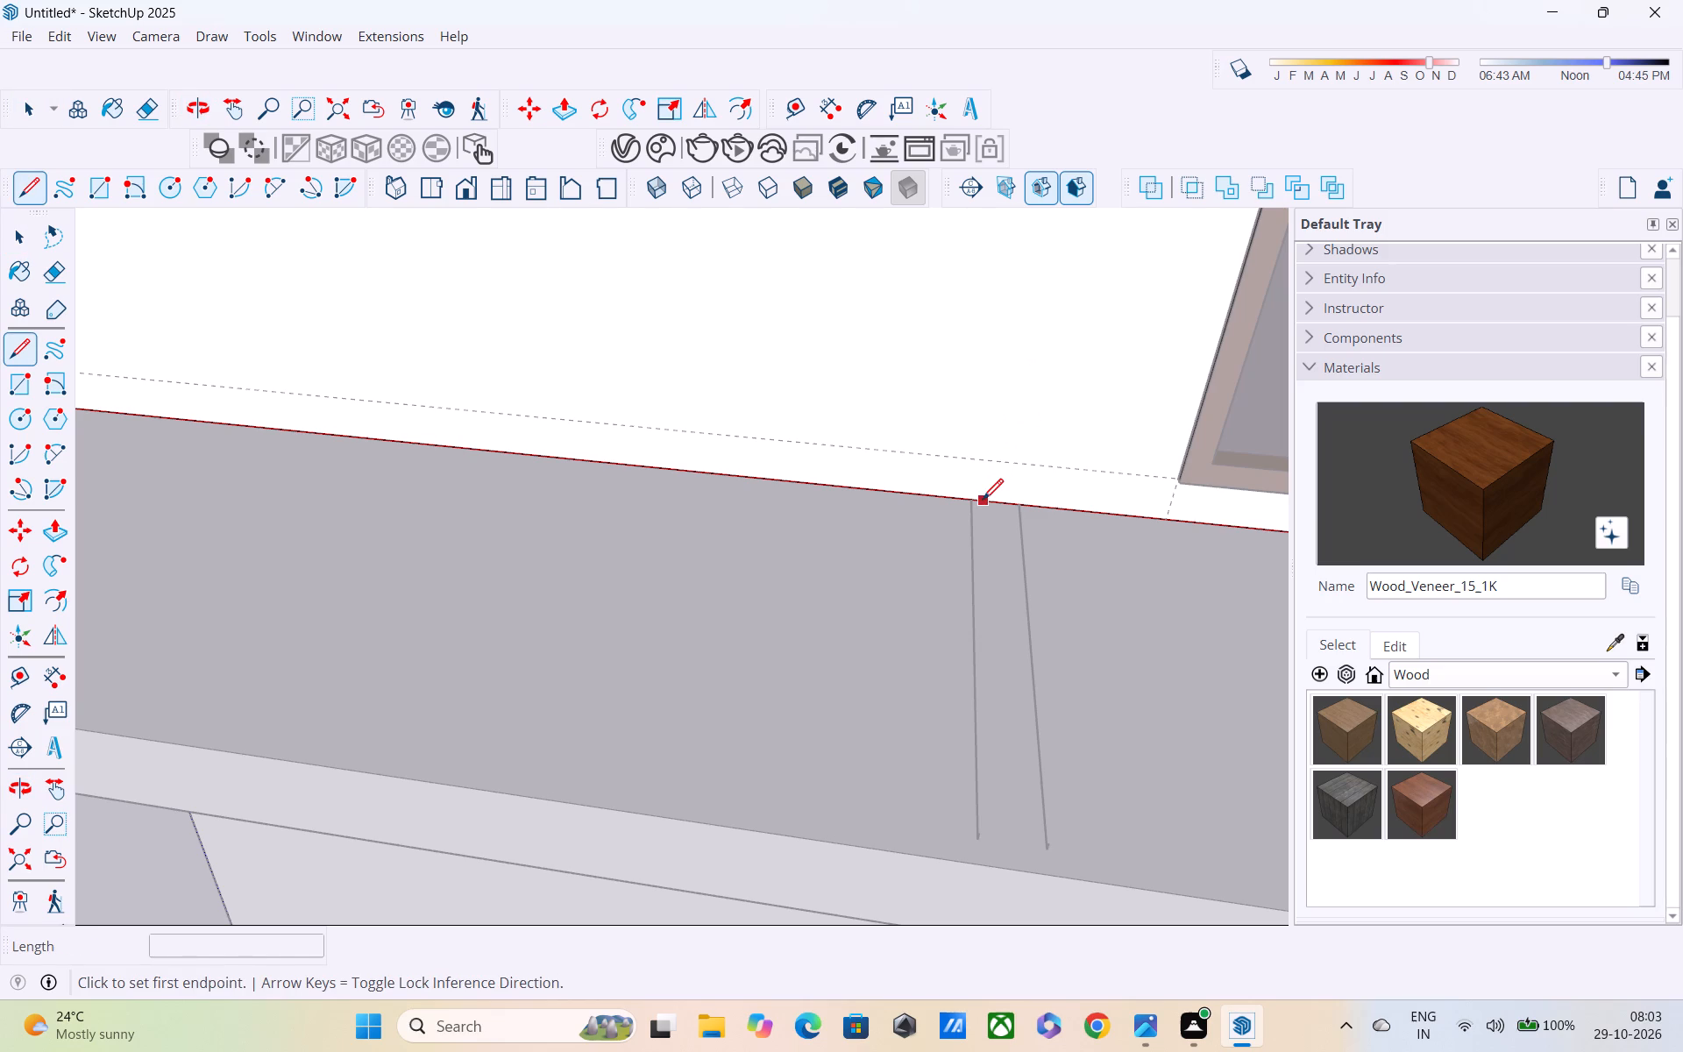
scroll(968, 511, up, 4)
scroll(969, 485, down, 1)
scroll(969, 485, up, 4)
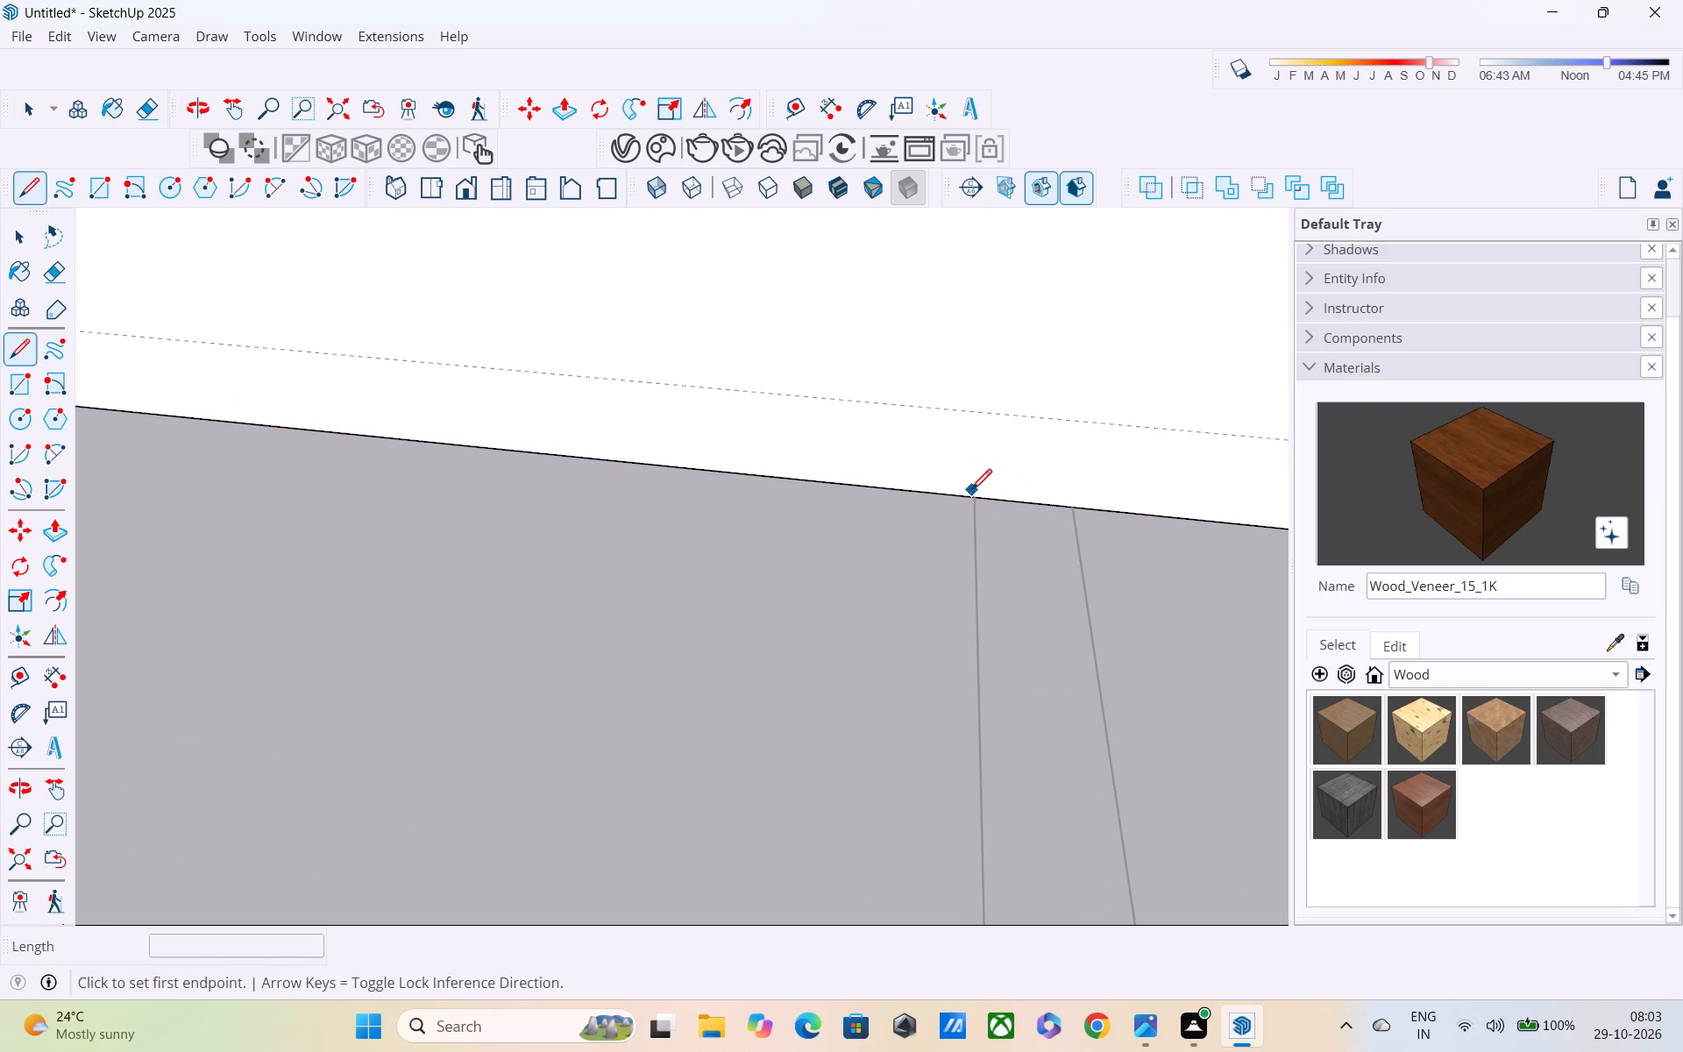
click(978, 505)
scroll(1003, 254, down, 3)
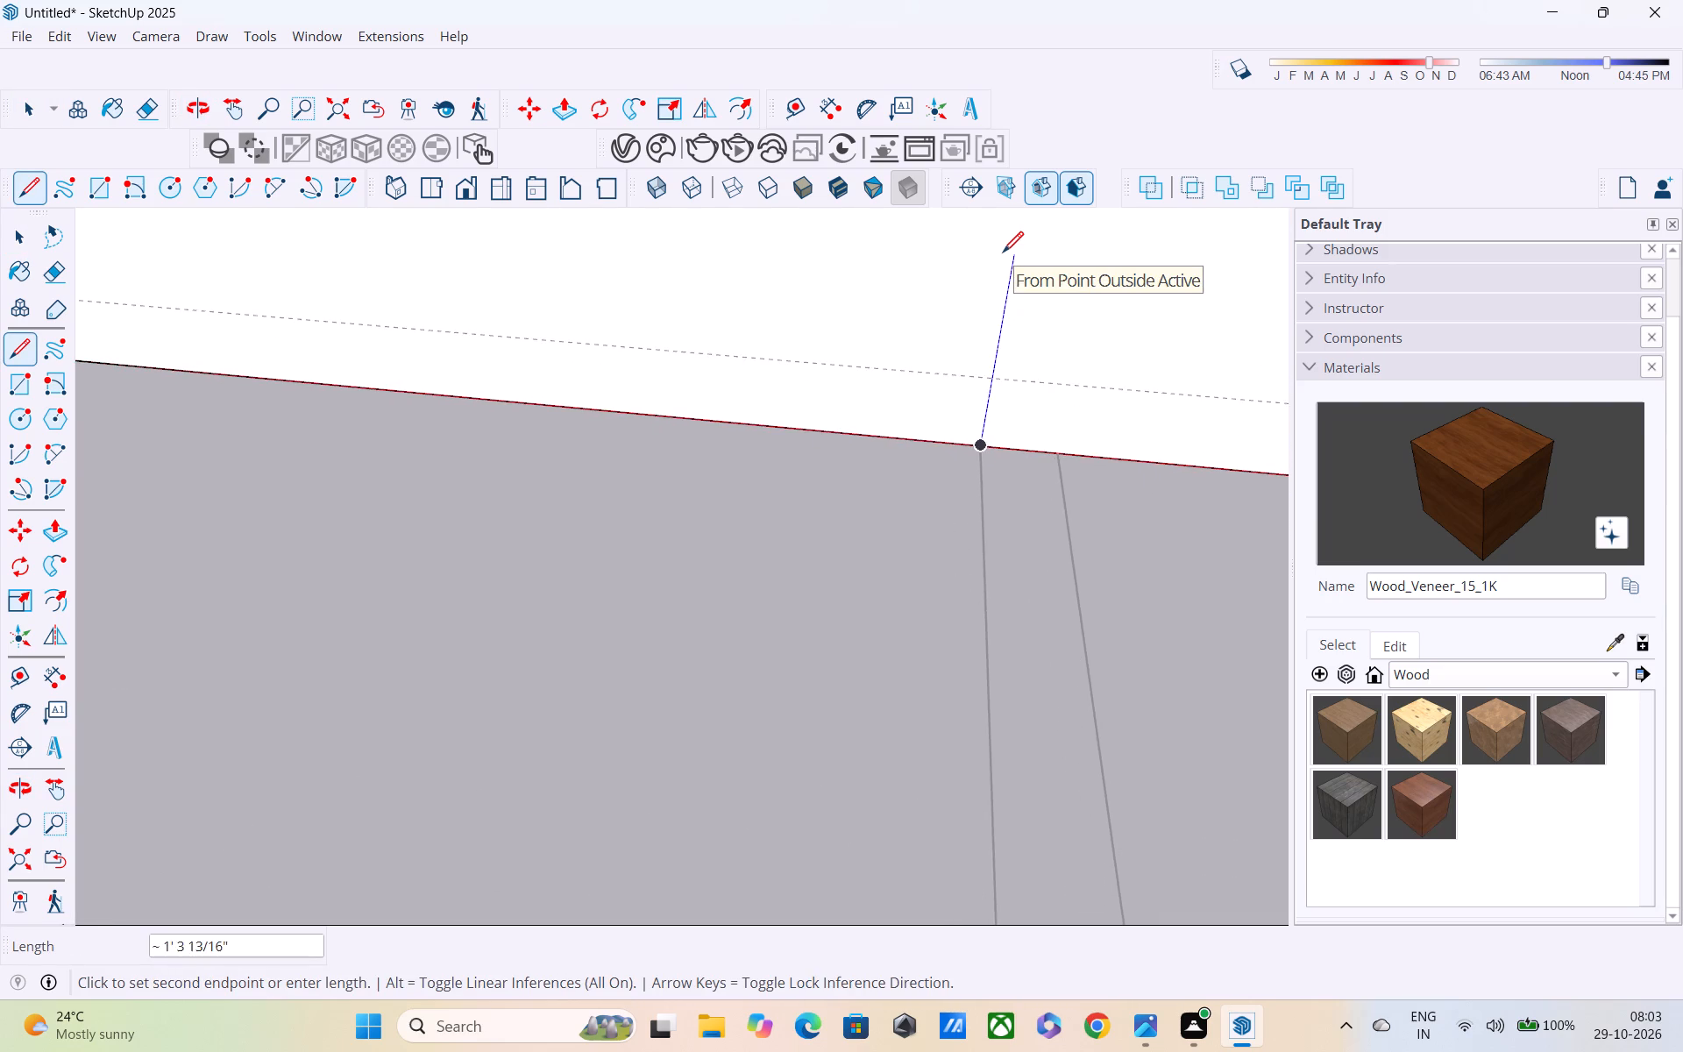
shift+middle_drag(986, 365, 978, 798)
scroll(985, 735, up, 1)
scroll(985, 735, down, 7)
scroll(985, 622, down, 5)
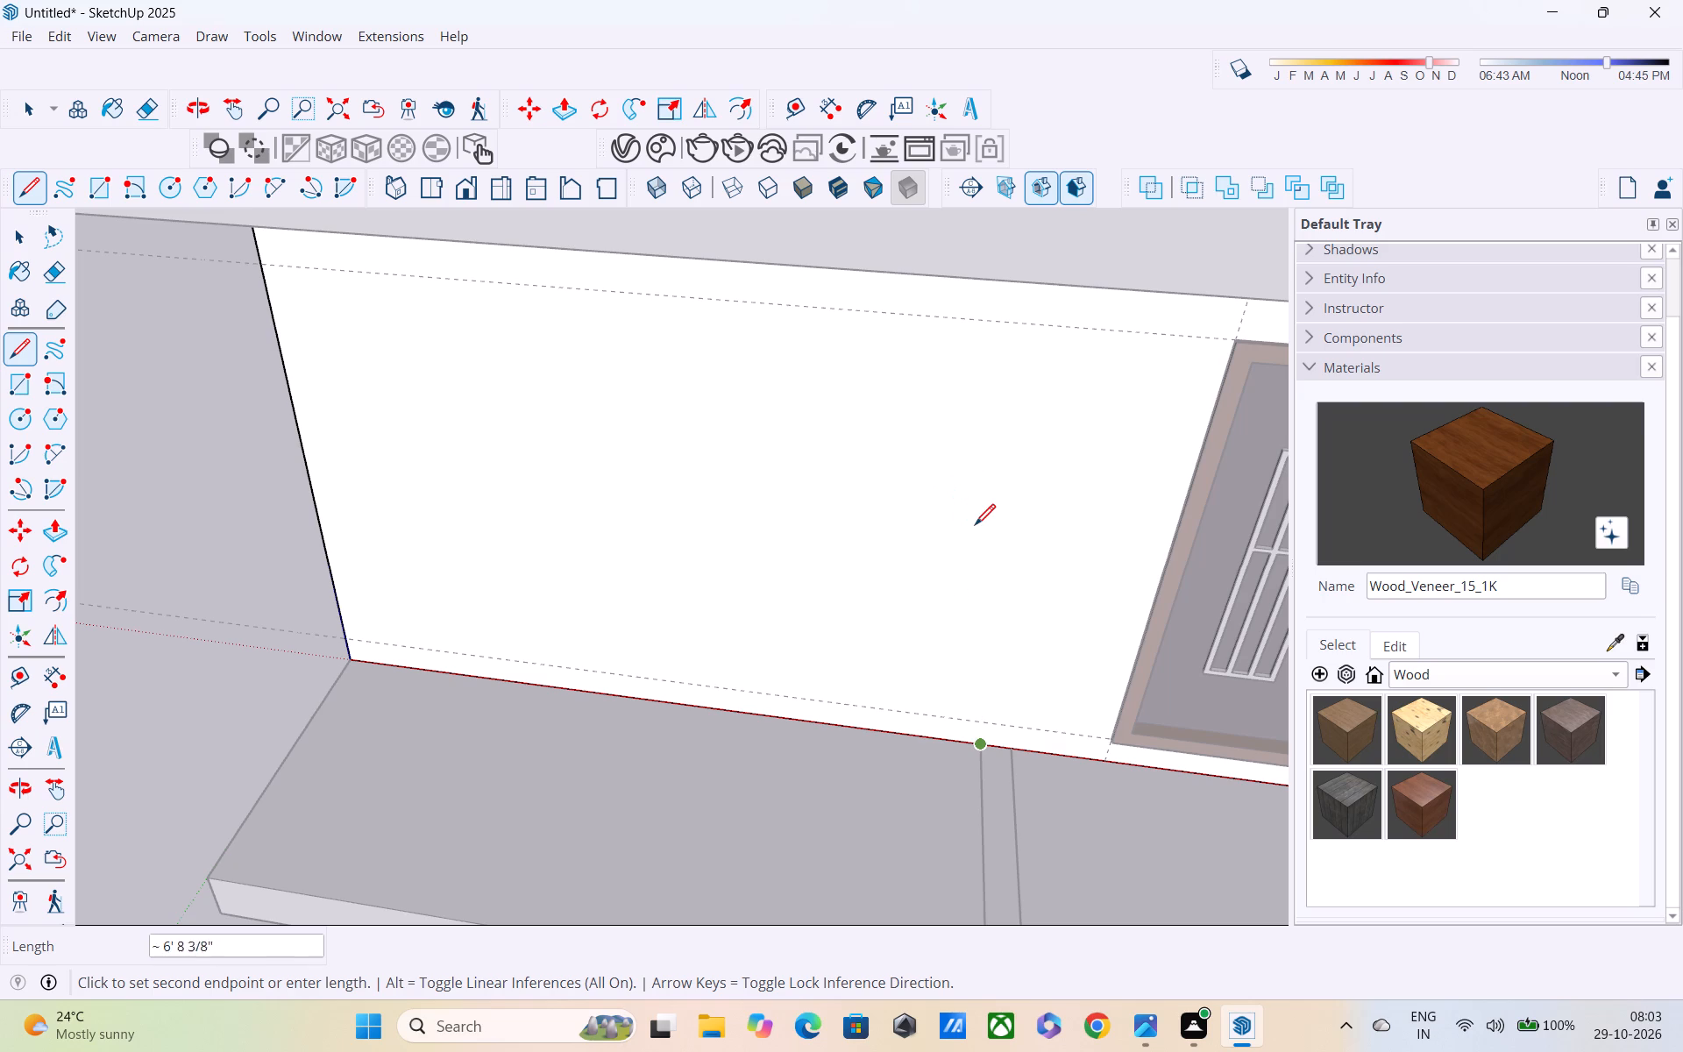
middle_drag(989, 507, 1142, 152)
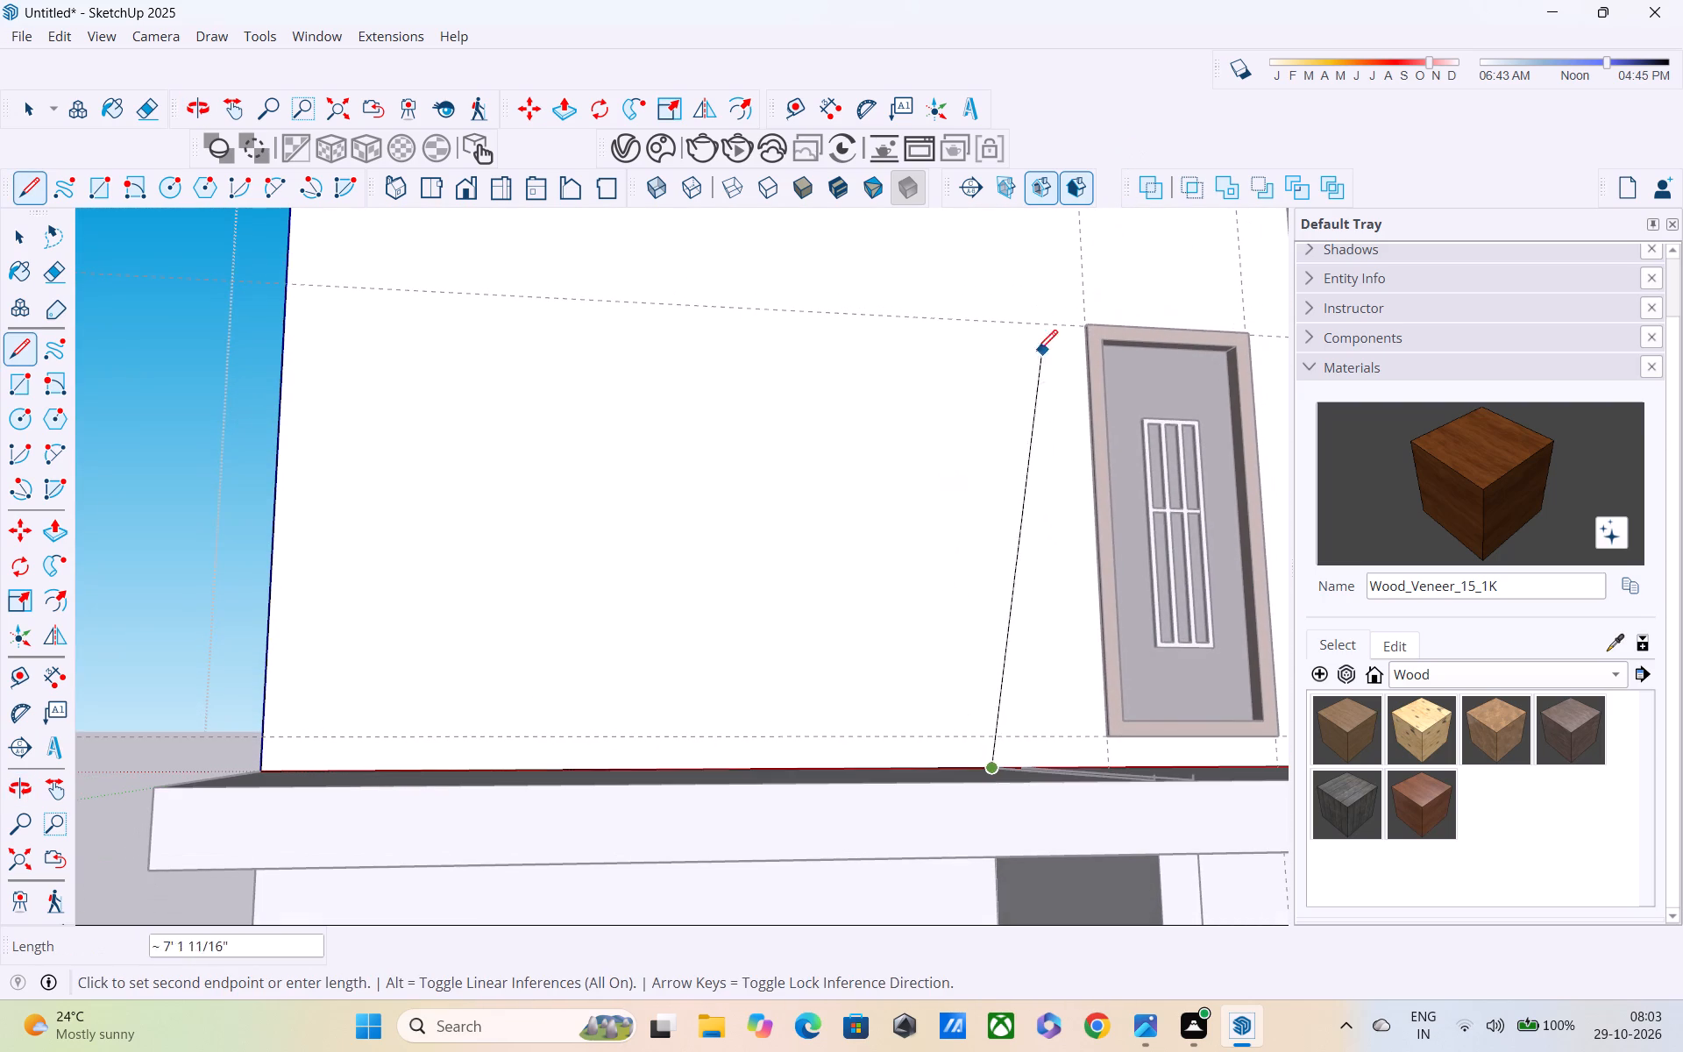
shift+middle_drag(963, 409, 1012, 747)
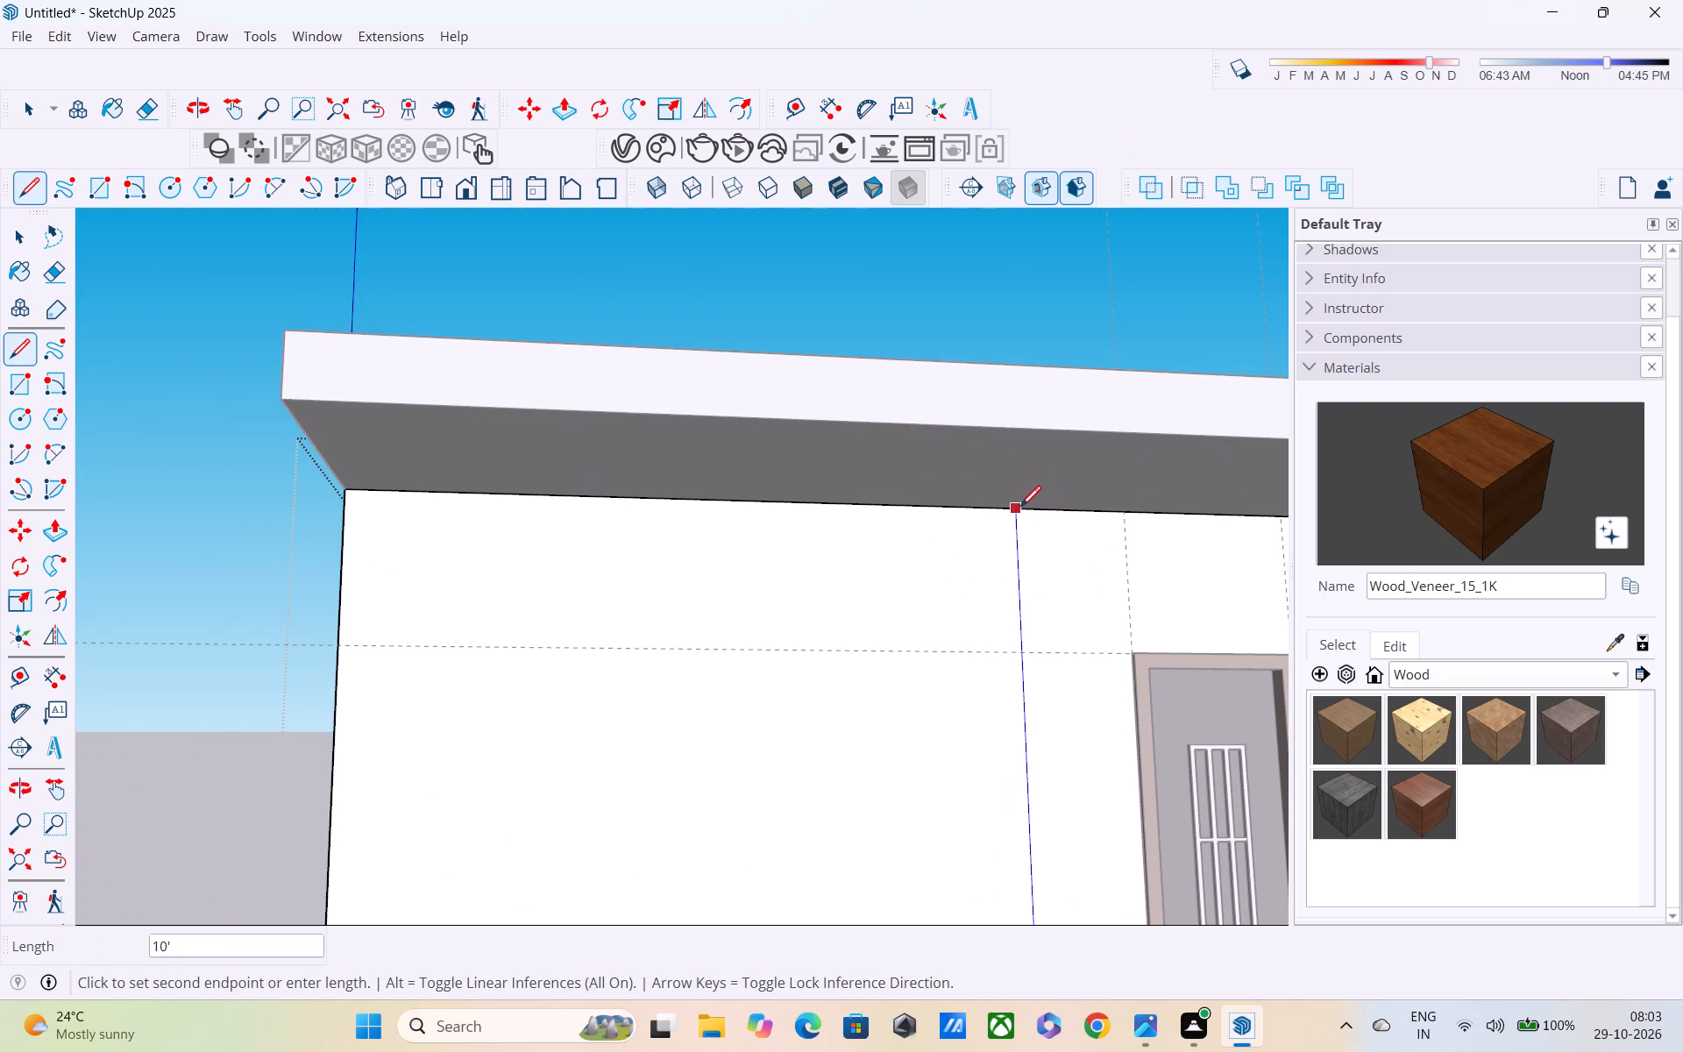
click(1020, 508)
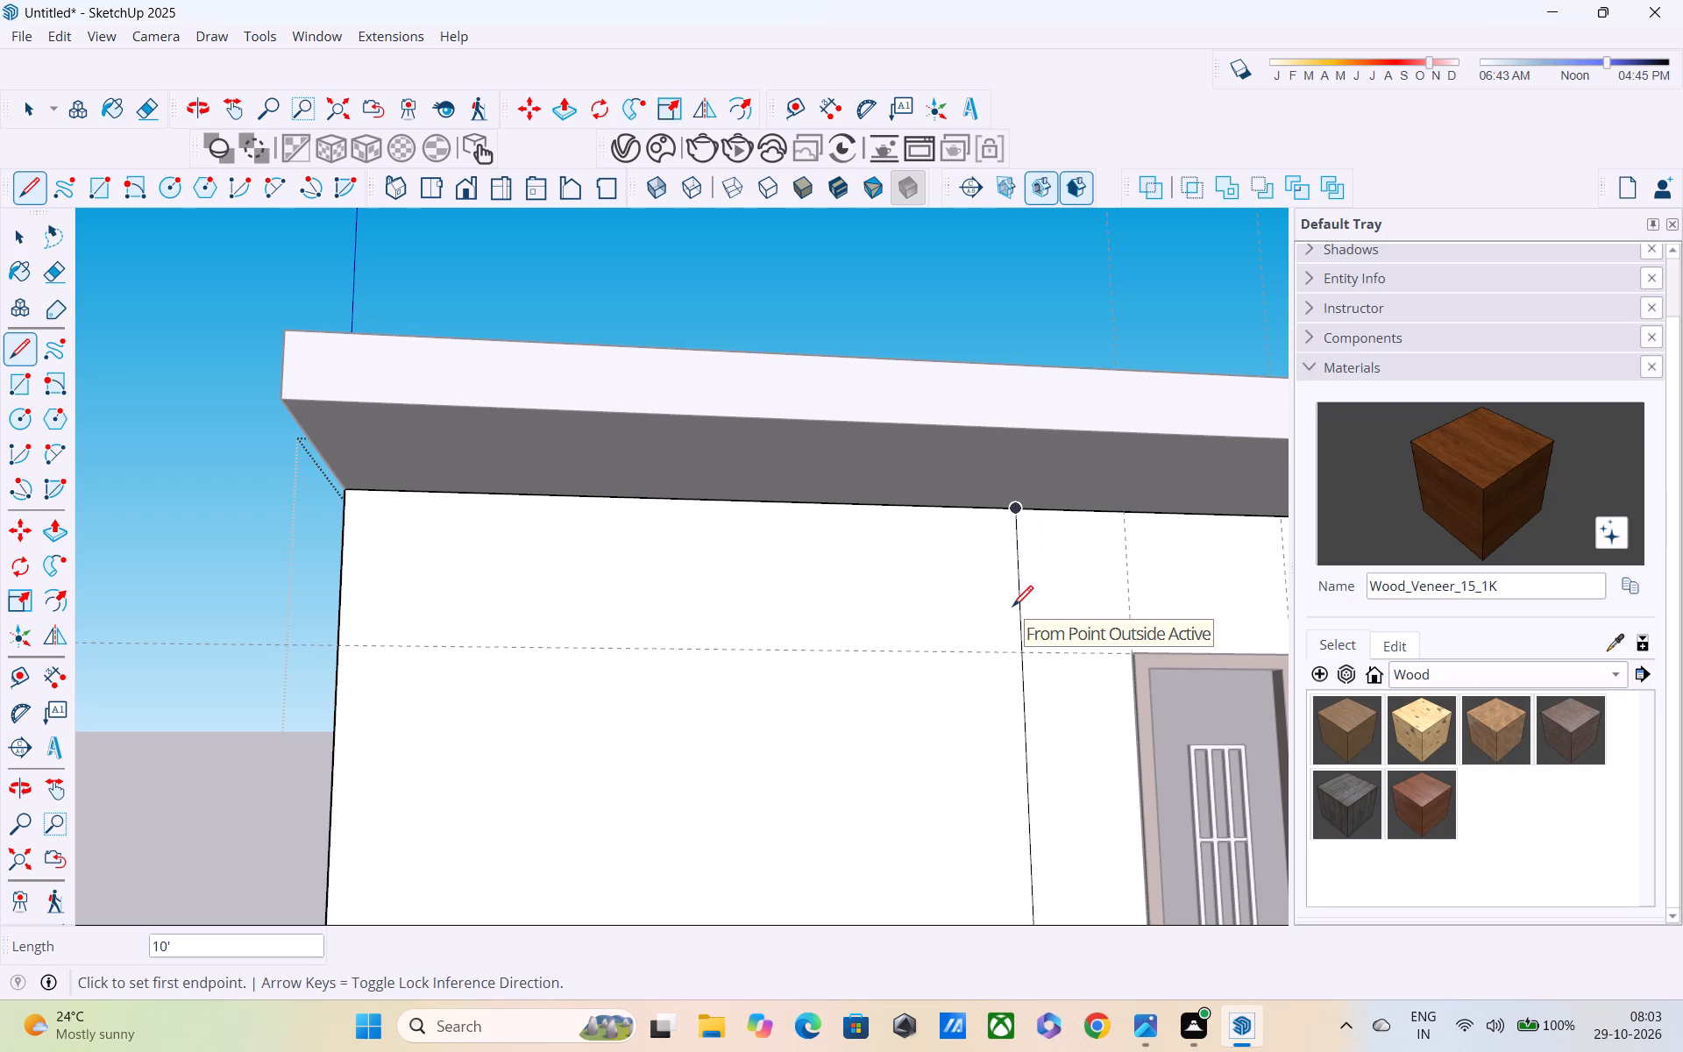
Draw a rectangle on the upper wall from the vertical line's top down to the door-side slab line's wall end.
key(r)
click(1020, 512)
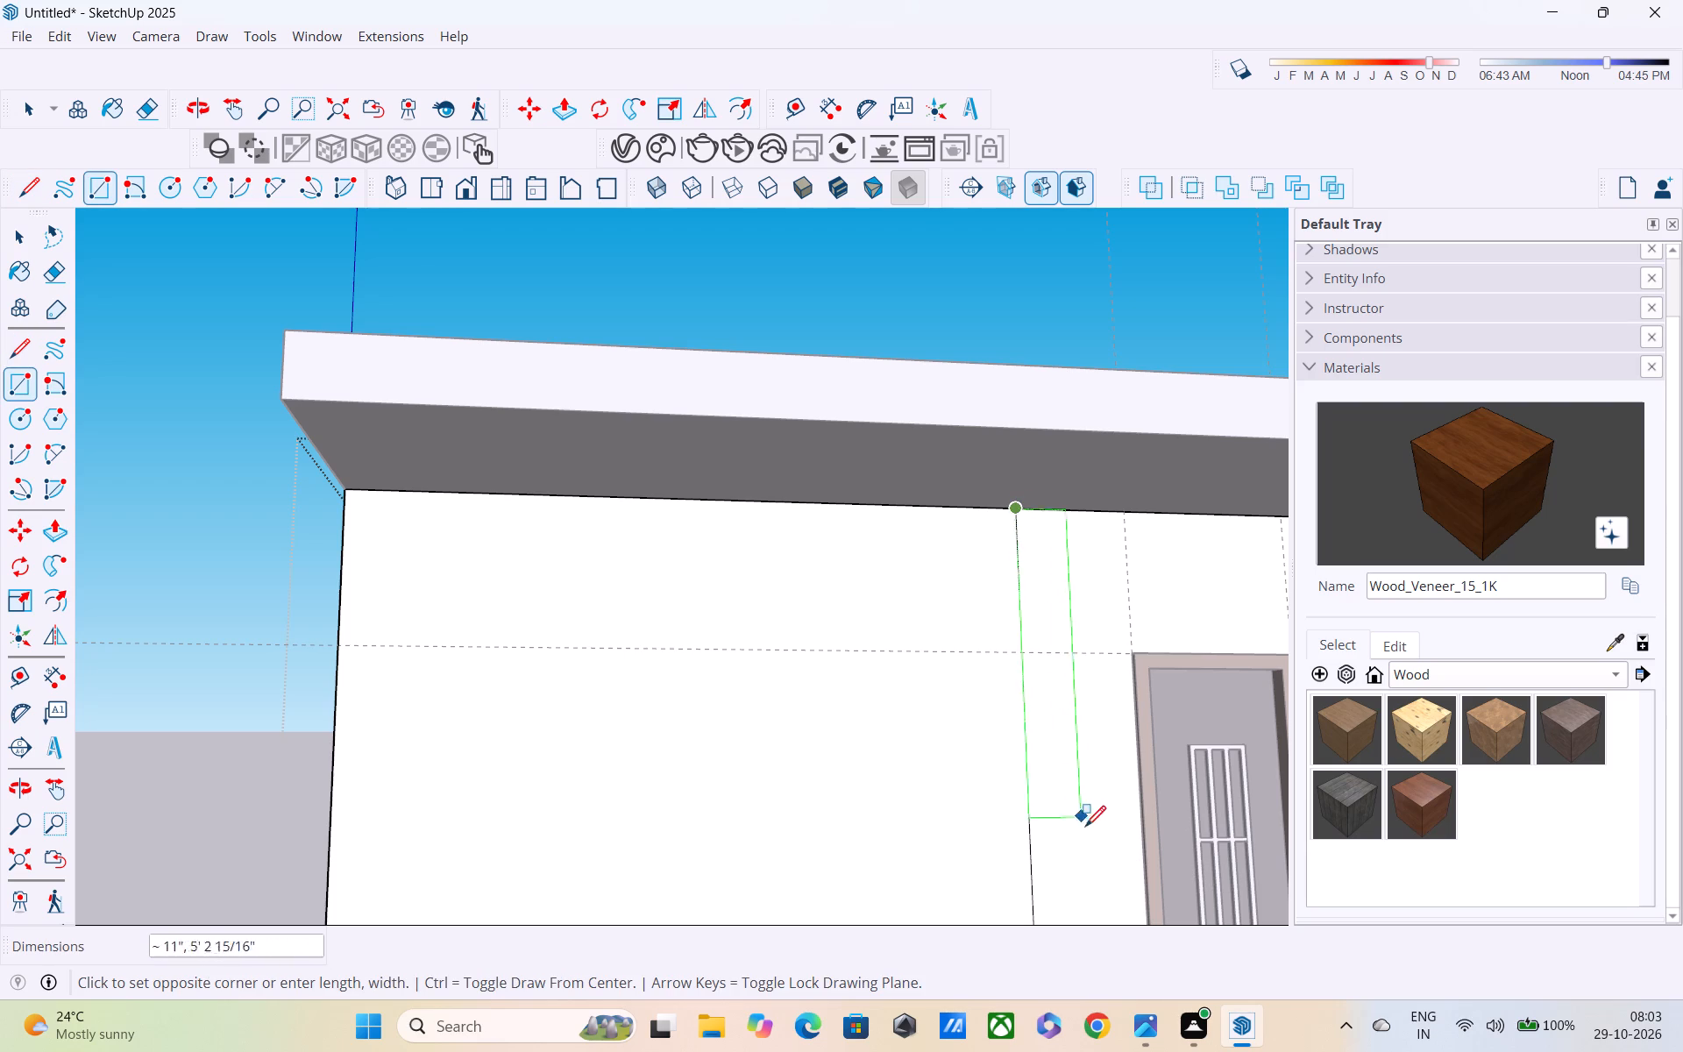
shift+middle_drag(1091, 840, 966, 350)
middle_drag(957, 560, 961, 687)
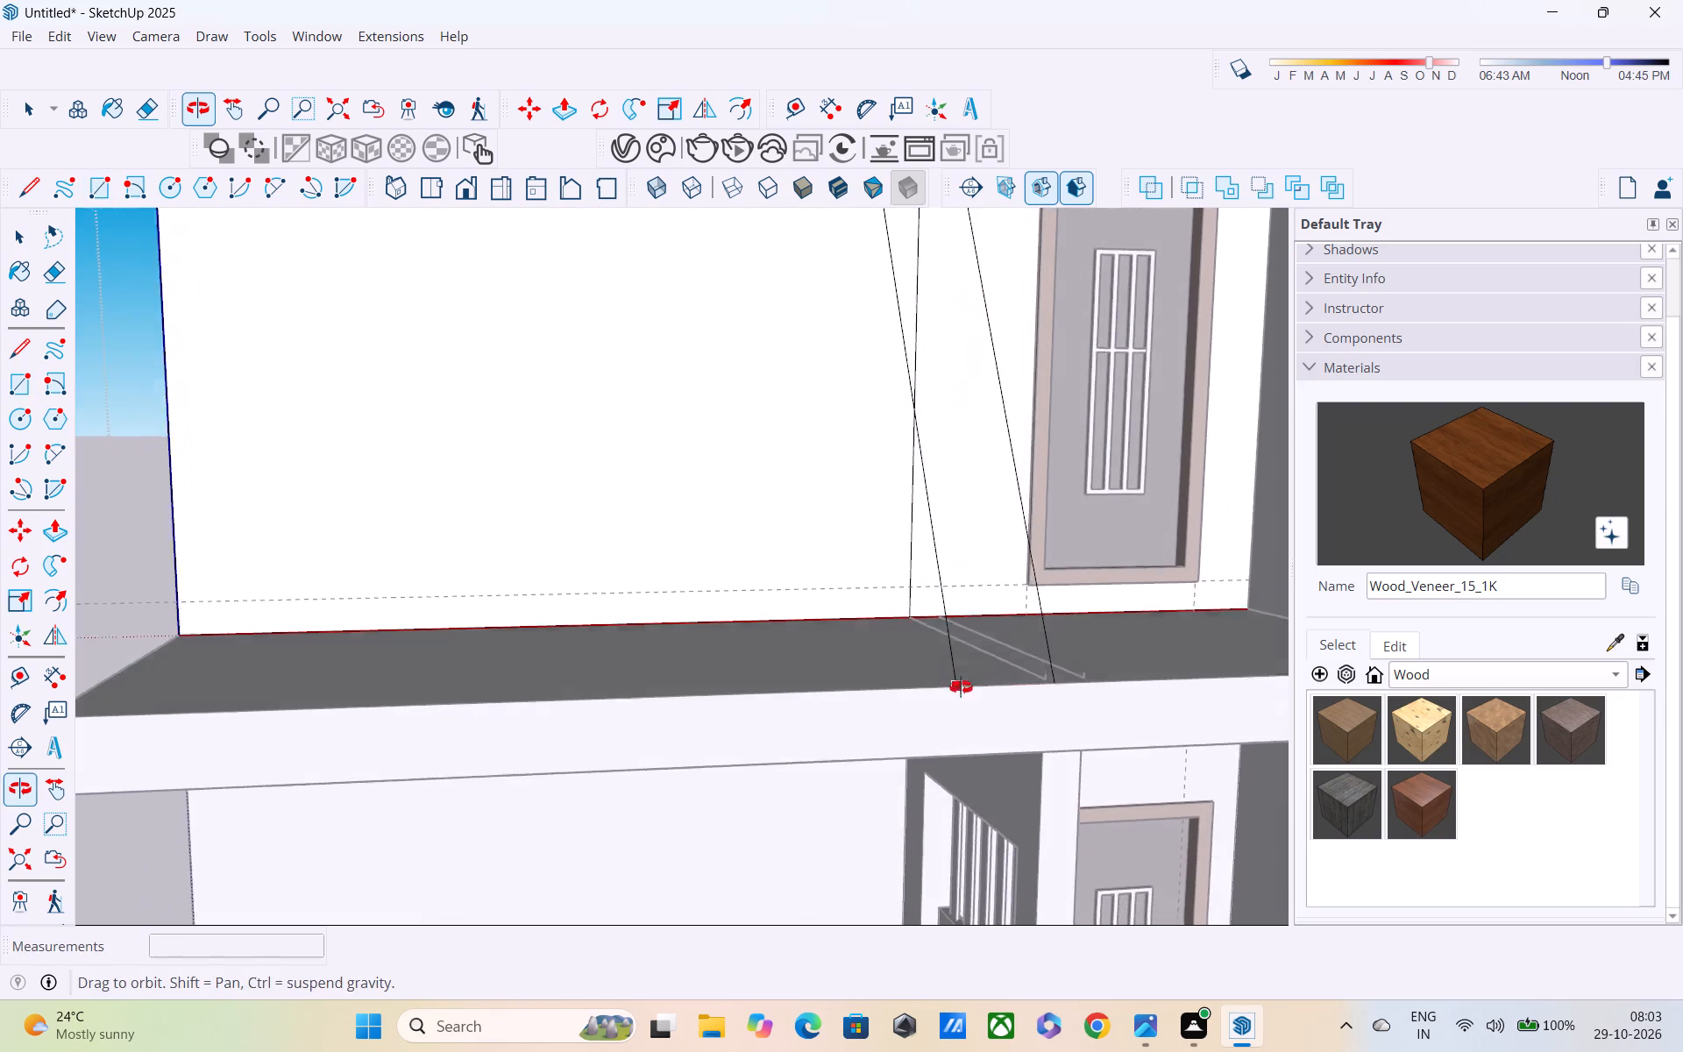
middle_drag(961, 687, 961, 688)
scroll(955, 594, up, 17)
click(907, 628)
key(space)
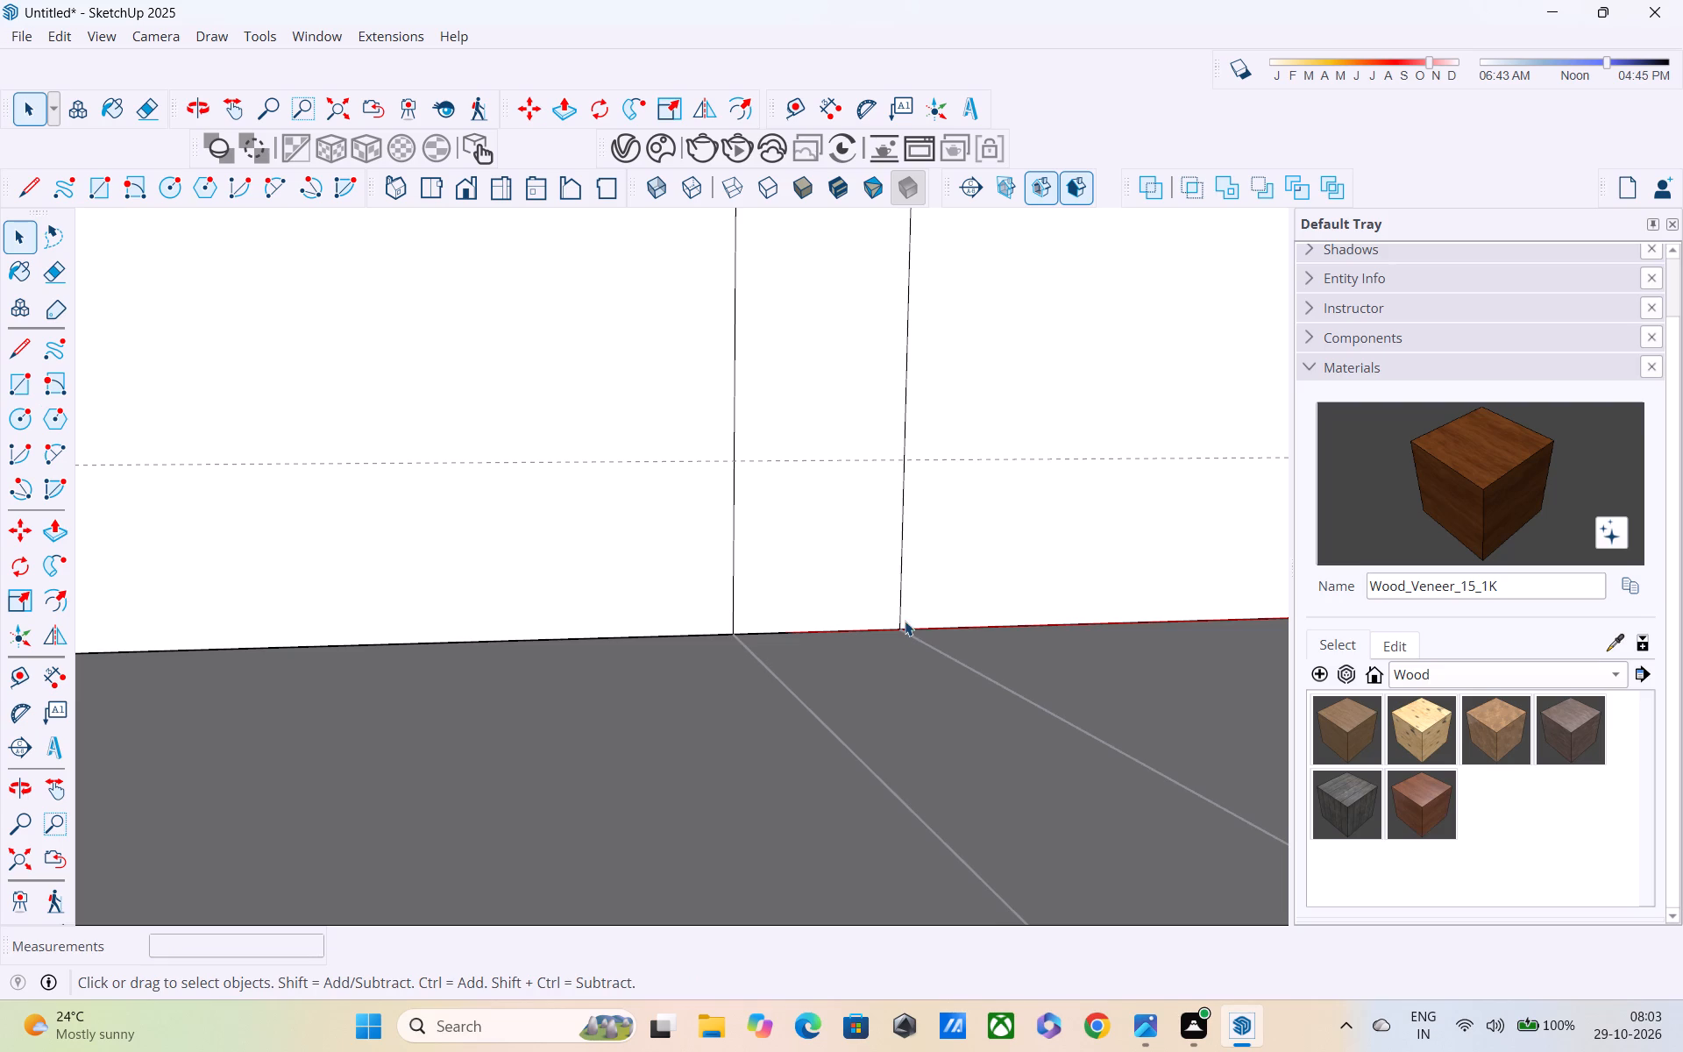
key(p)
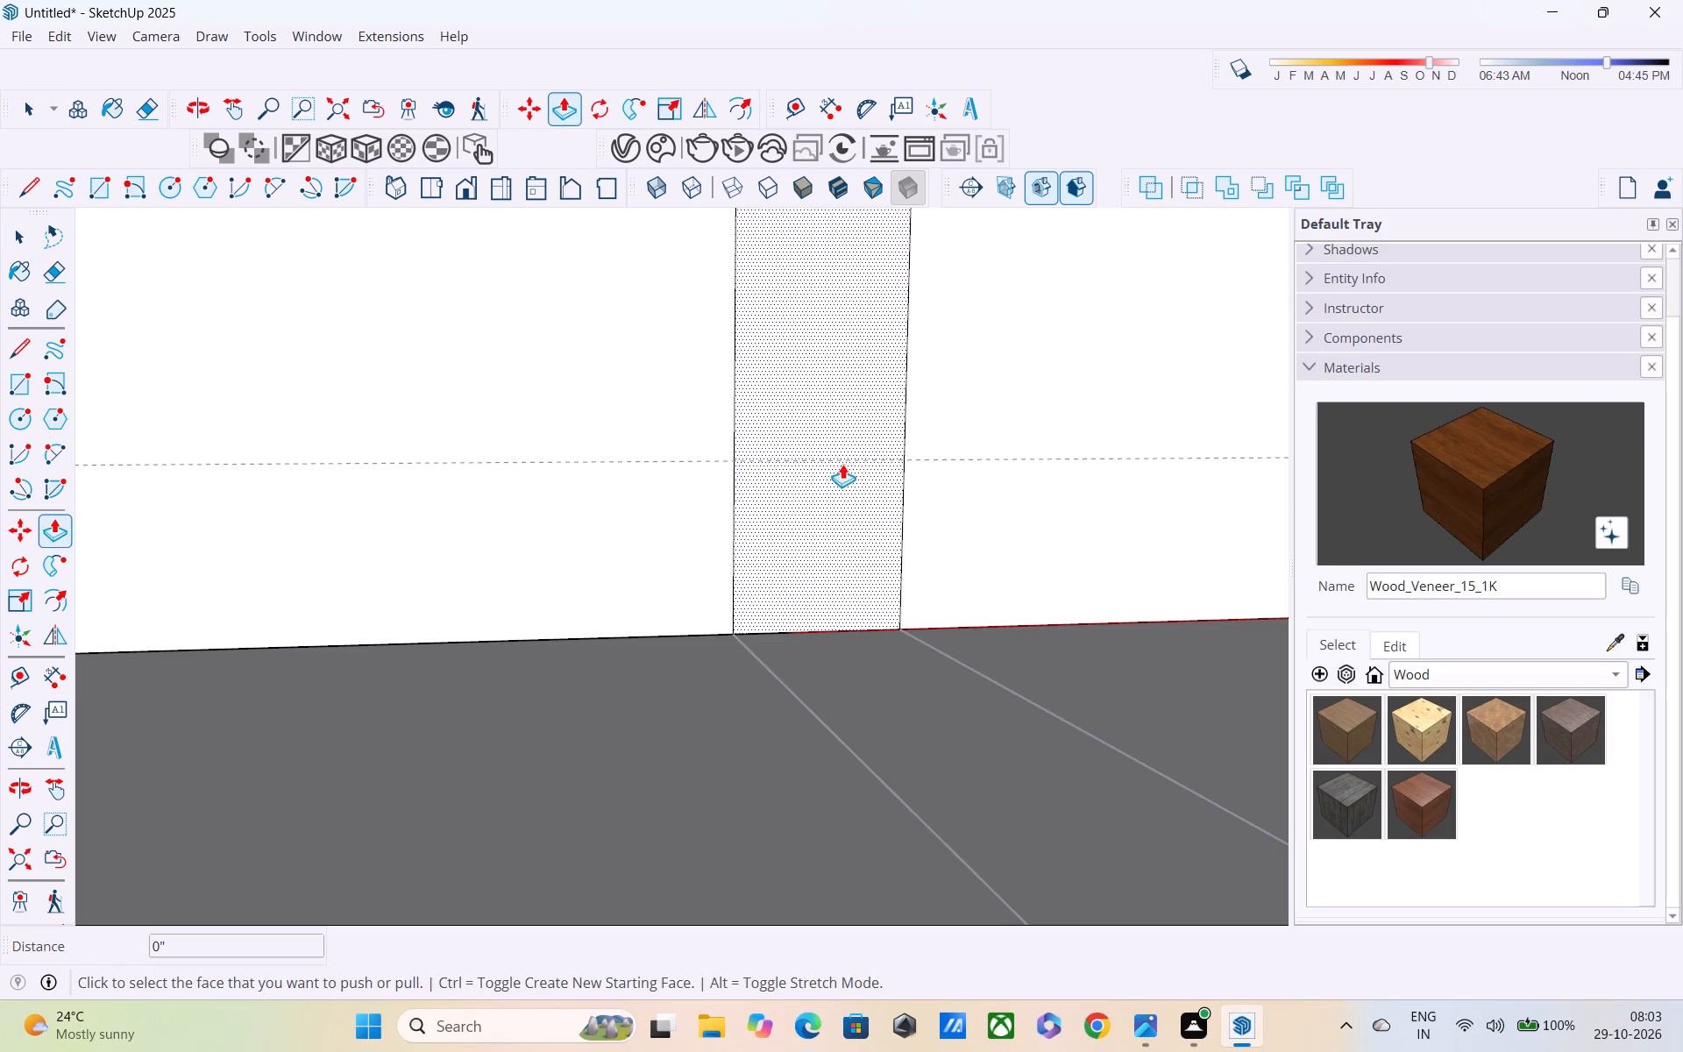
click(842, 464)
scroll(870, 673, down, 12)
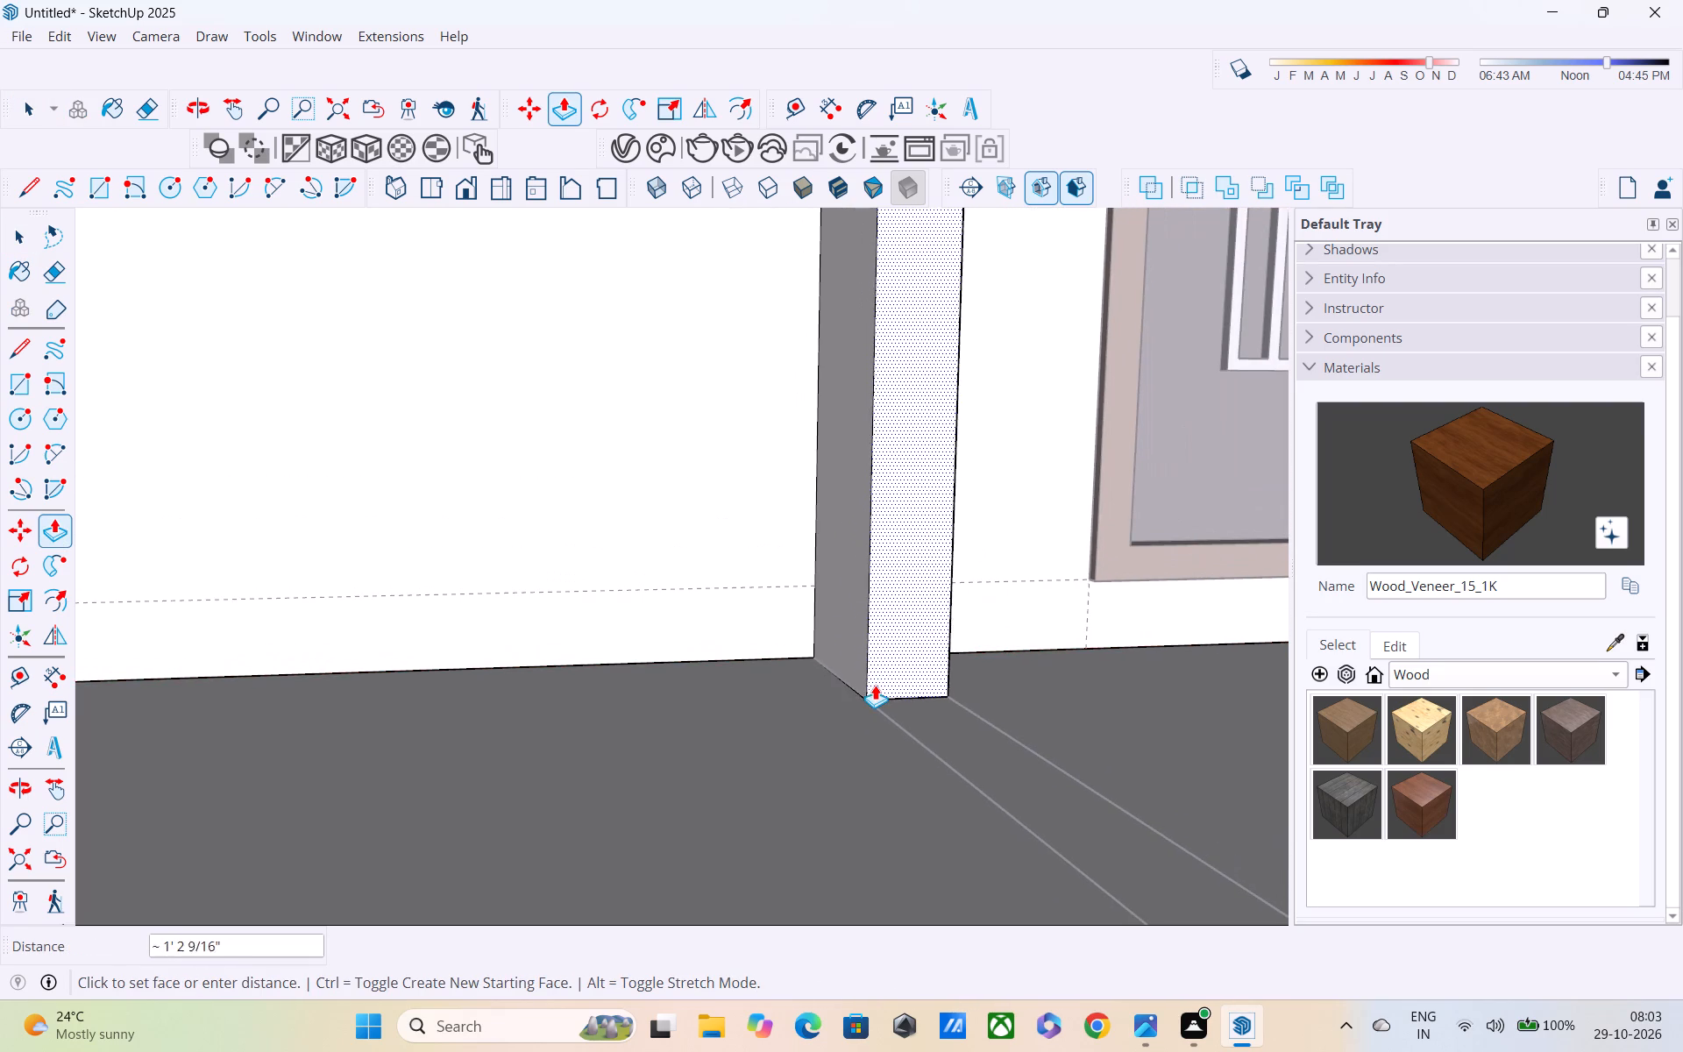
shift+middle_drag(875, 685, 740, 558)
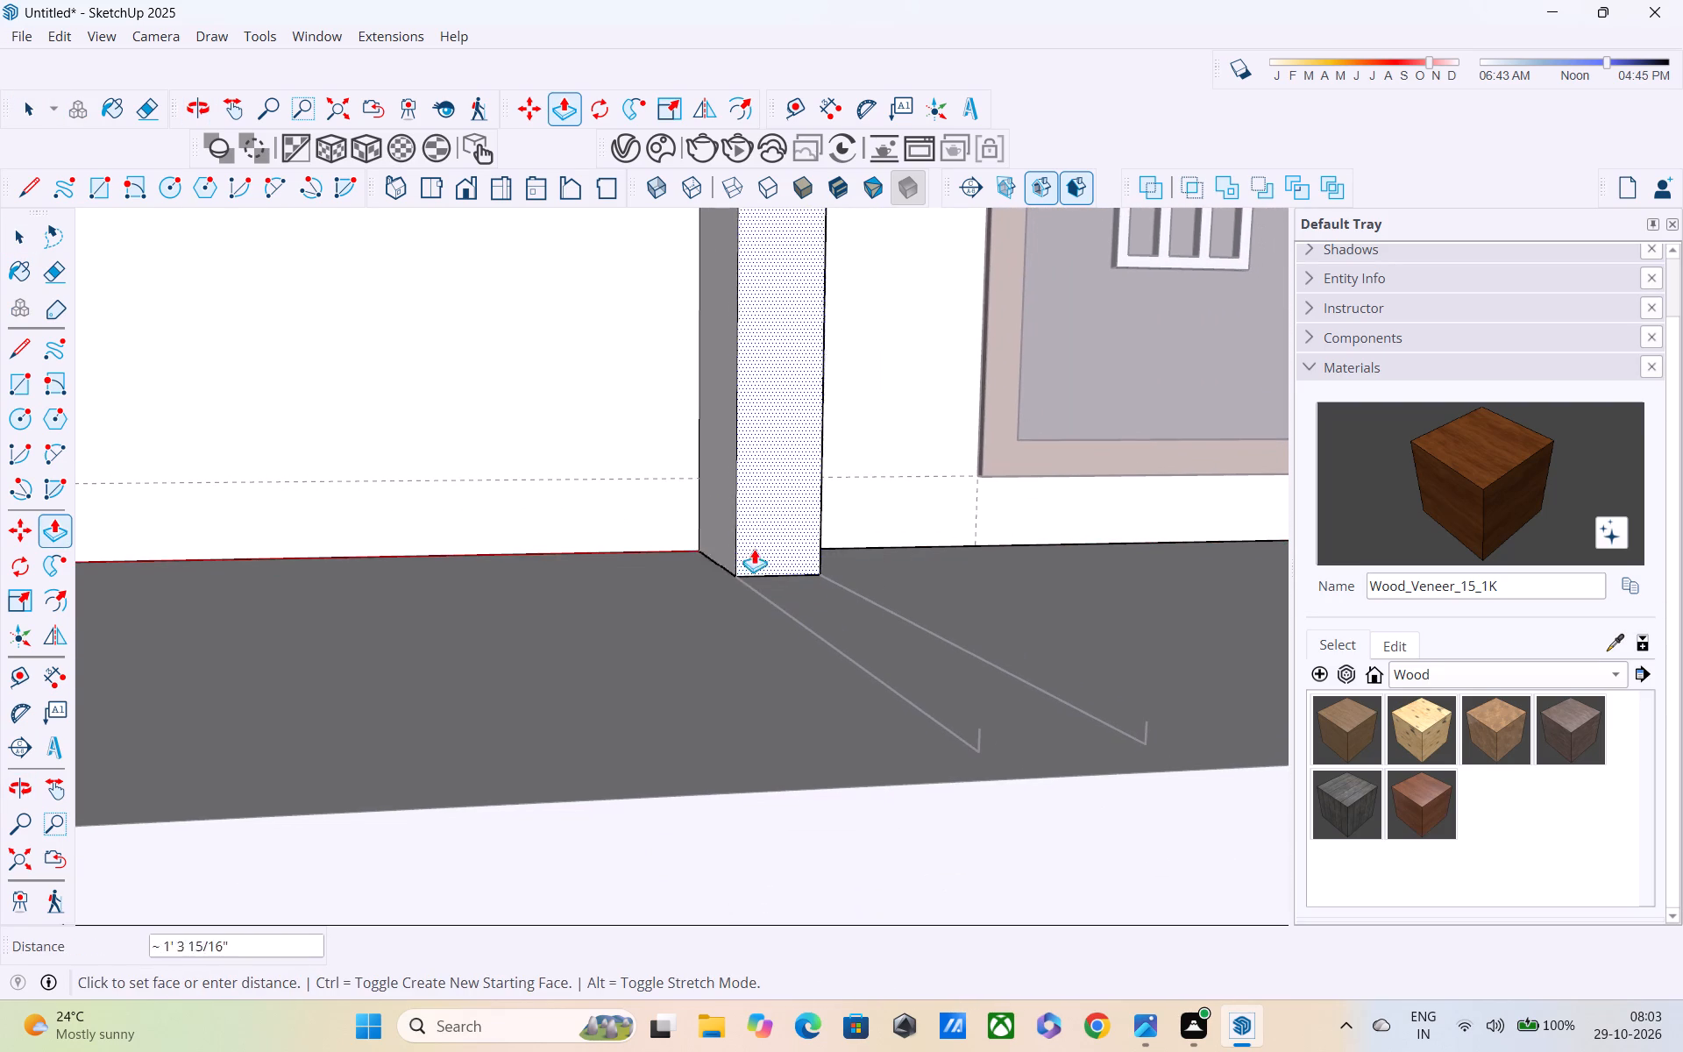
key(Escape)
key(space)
Leave the wall's editing and erase the two lines running across the balcony slab's top from the house wall.
scroll(721, 596, down, 4)
middle_drag(728, 618, 756, 761)
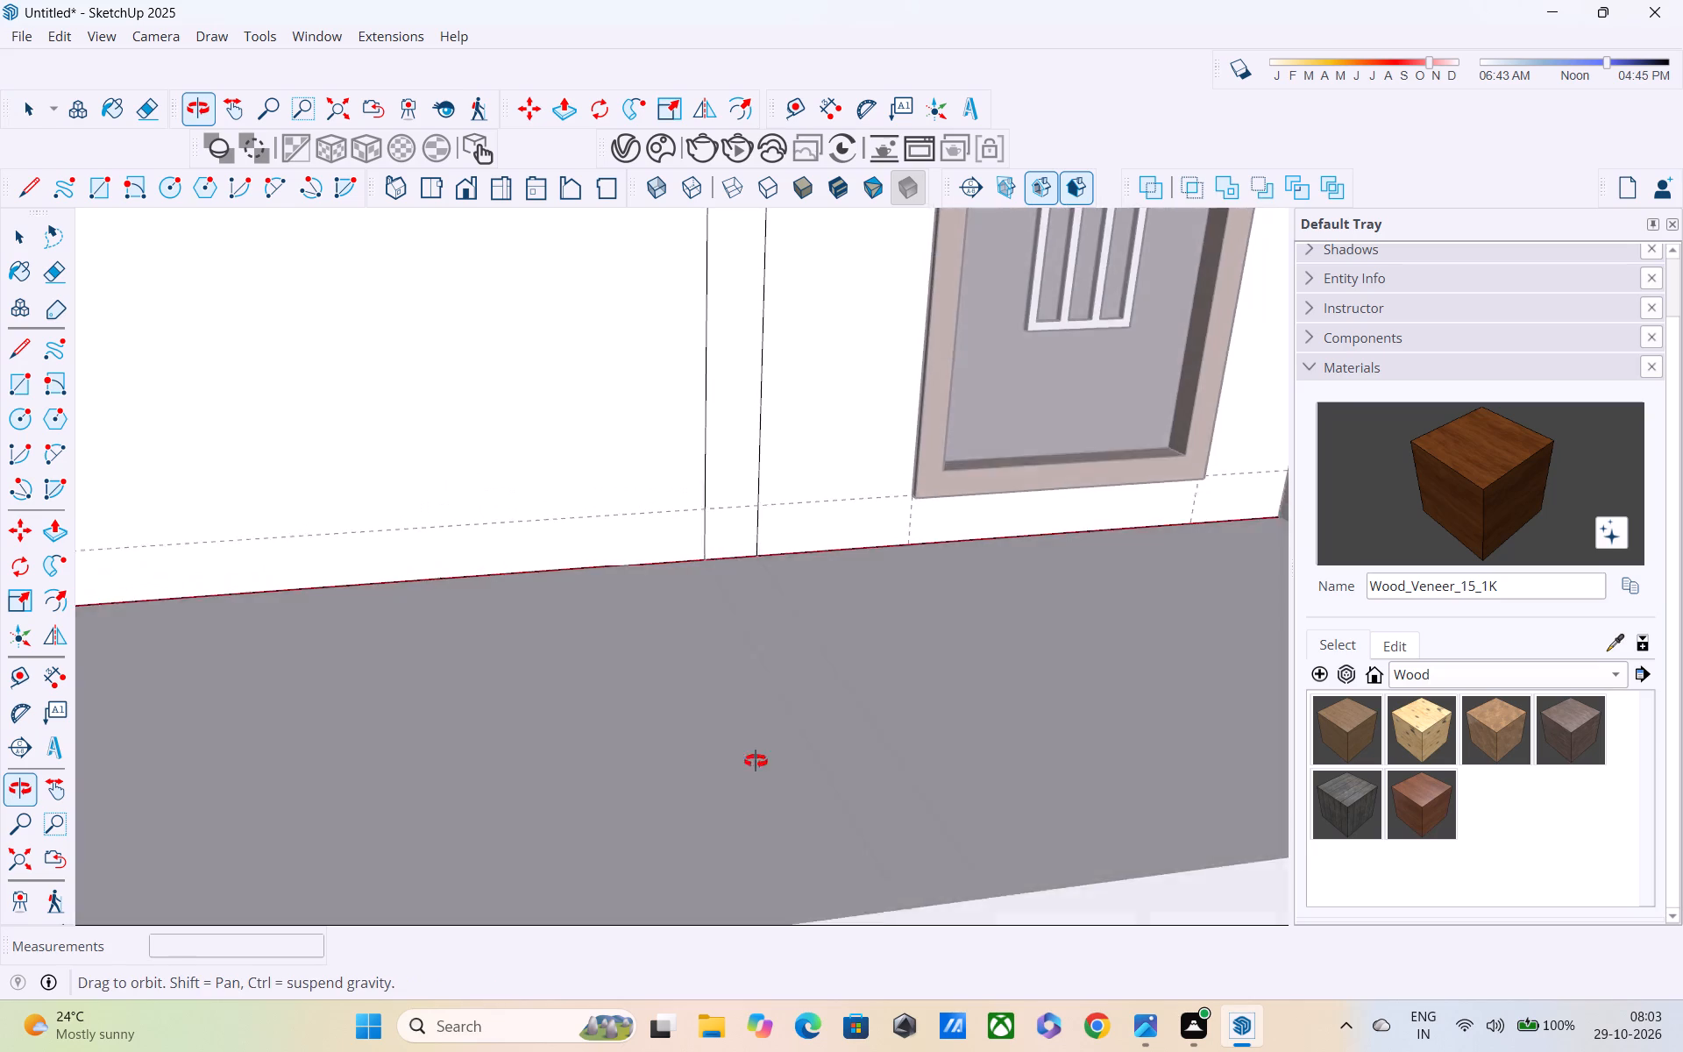
middle_drag(756, 761, 762, 771)
scroll(763, 763, up, 1)
scroll(759, 714, down, 13)
shift+middle_drag(751, 754, 809, 684)
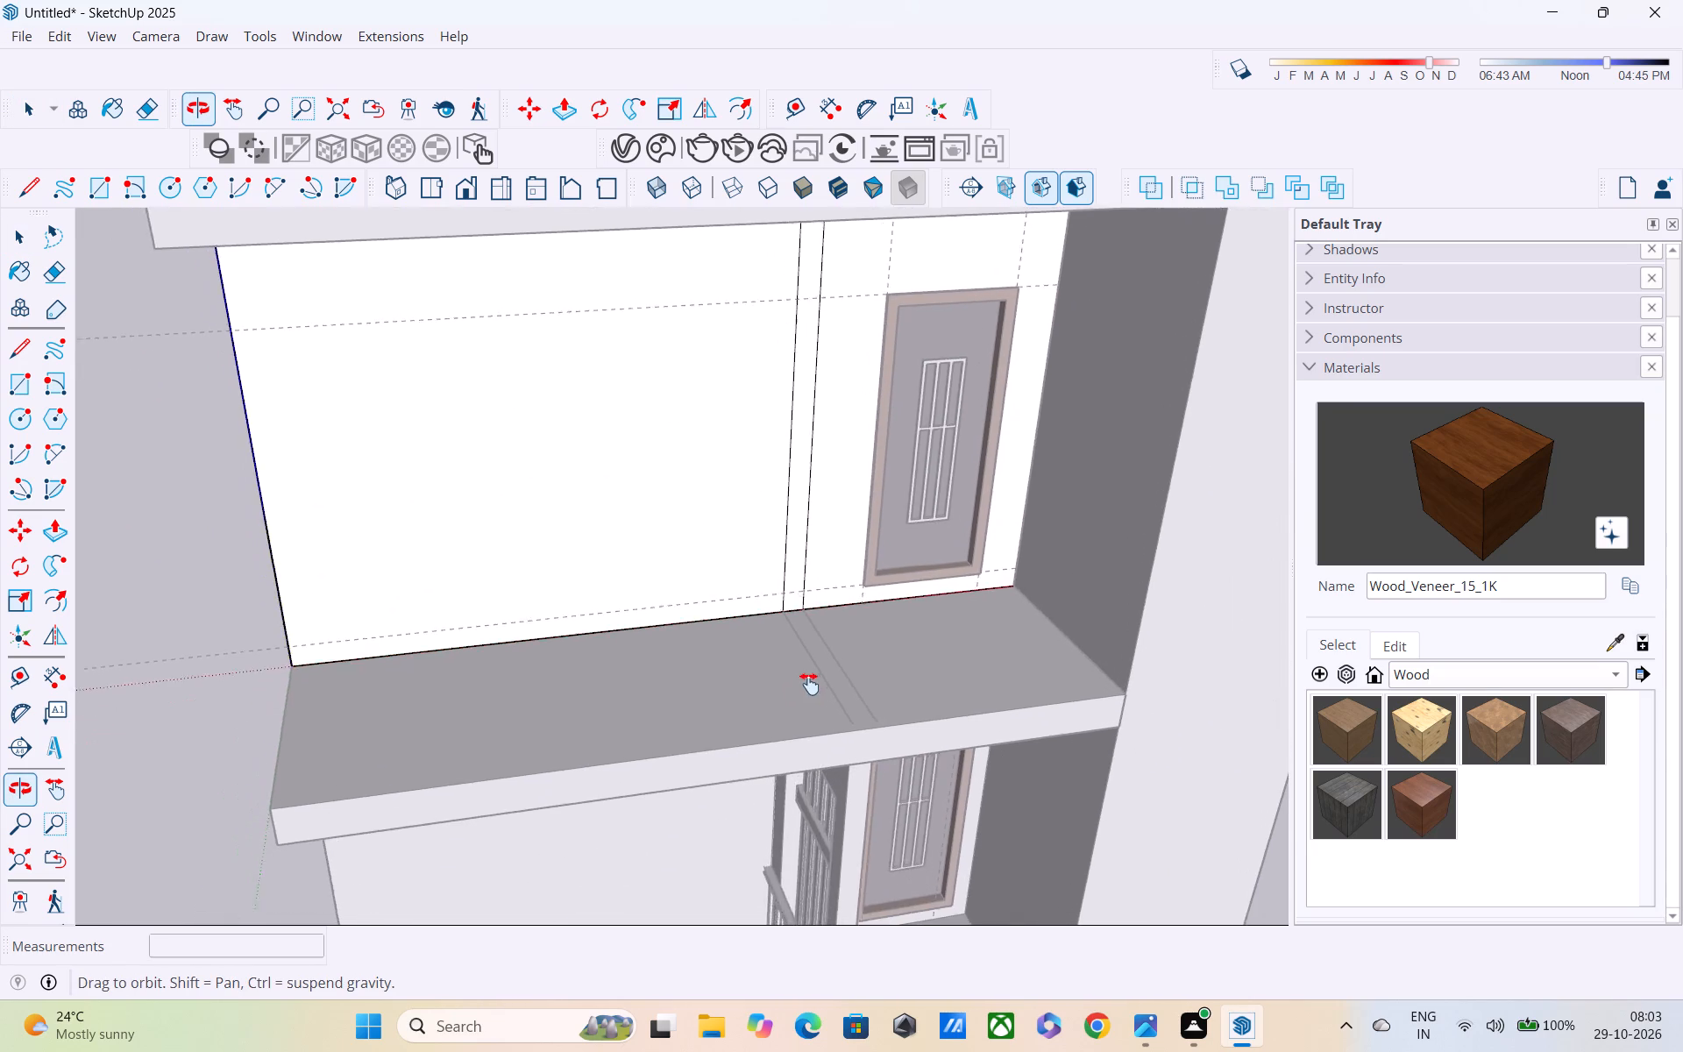
shift+middle_drag(809, 684, 931, 579)
click(241, 610)
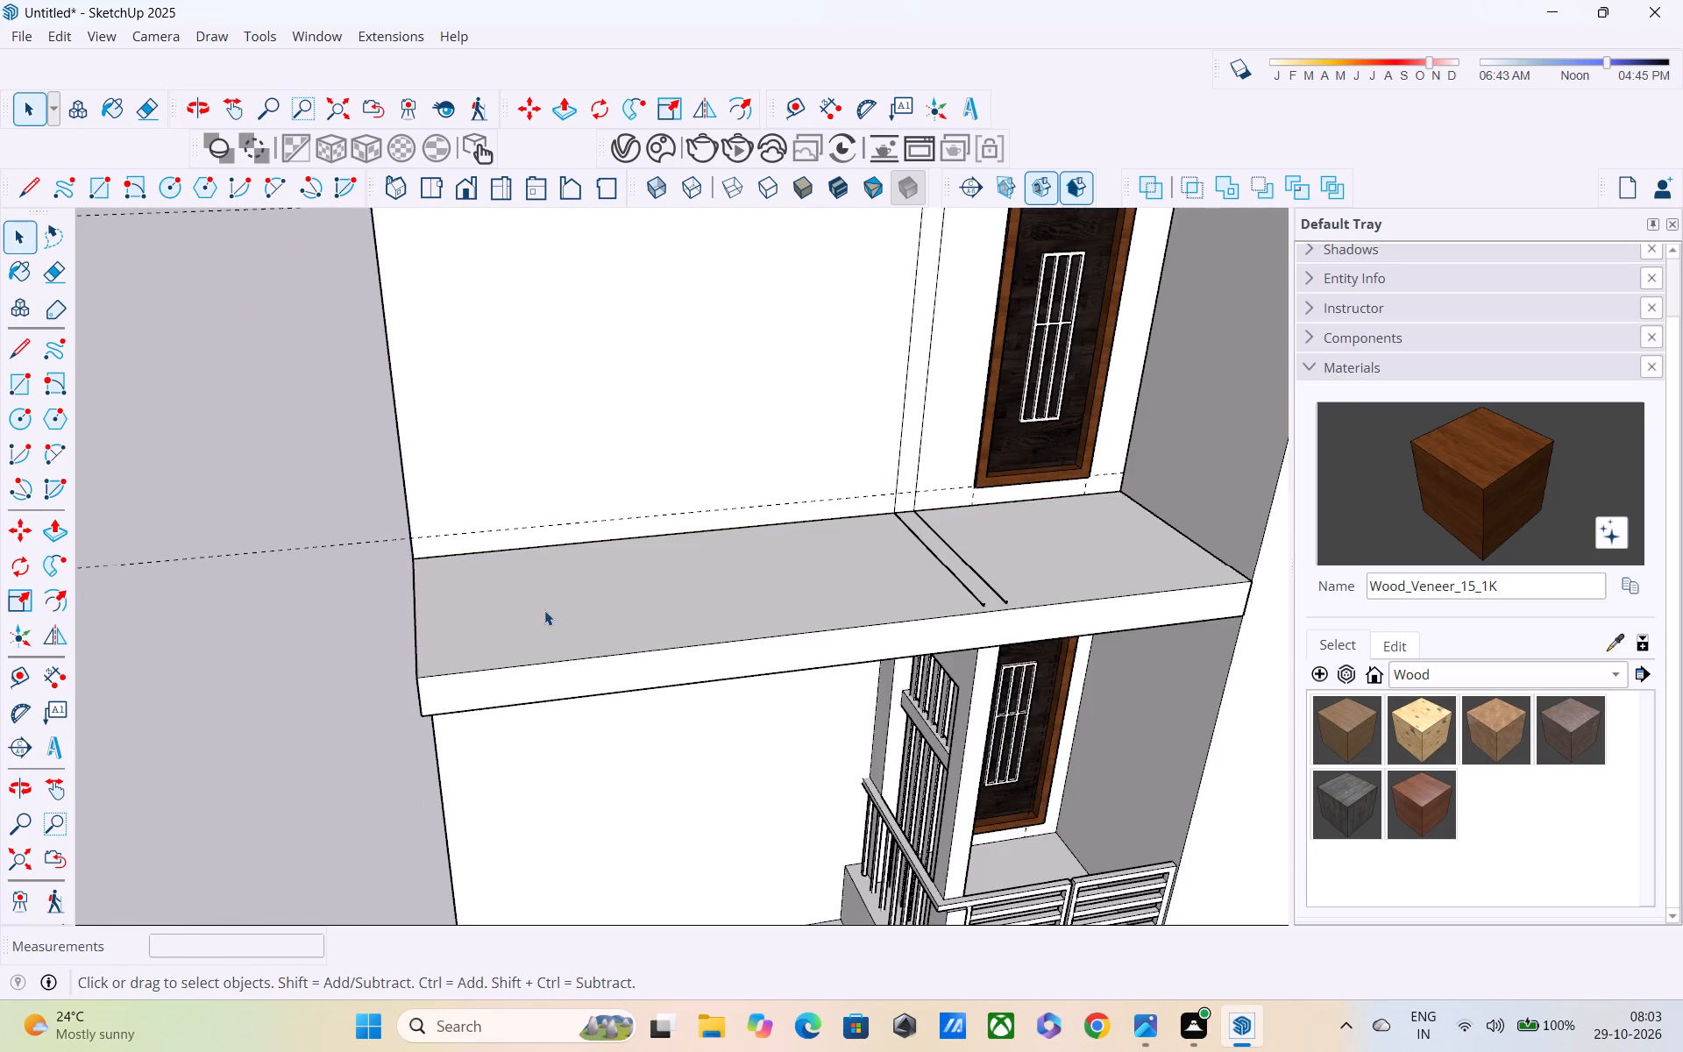
middle_drag(545, 610, 655, 739)
scroll(867, 551, up, 2)
drag(988, 537, 966, 588)
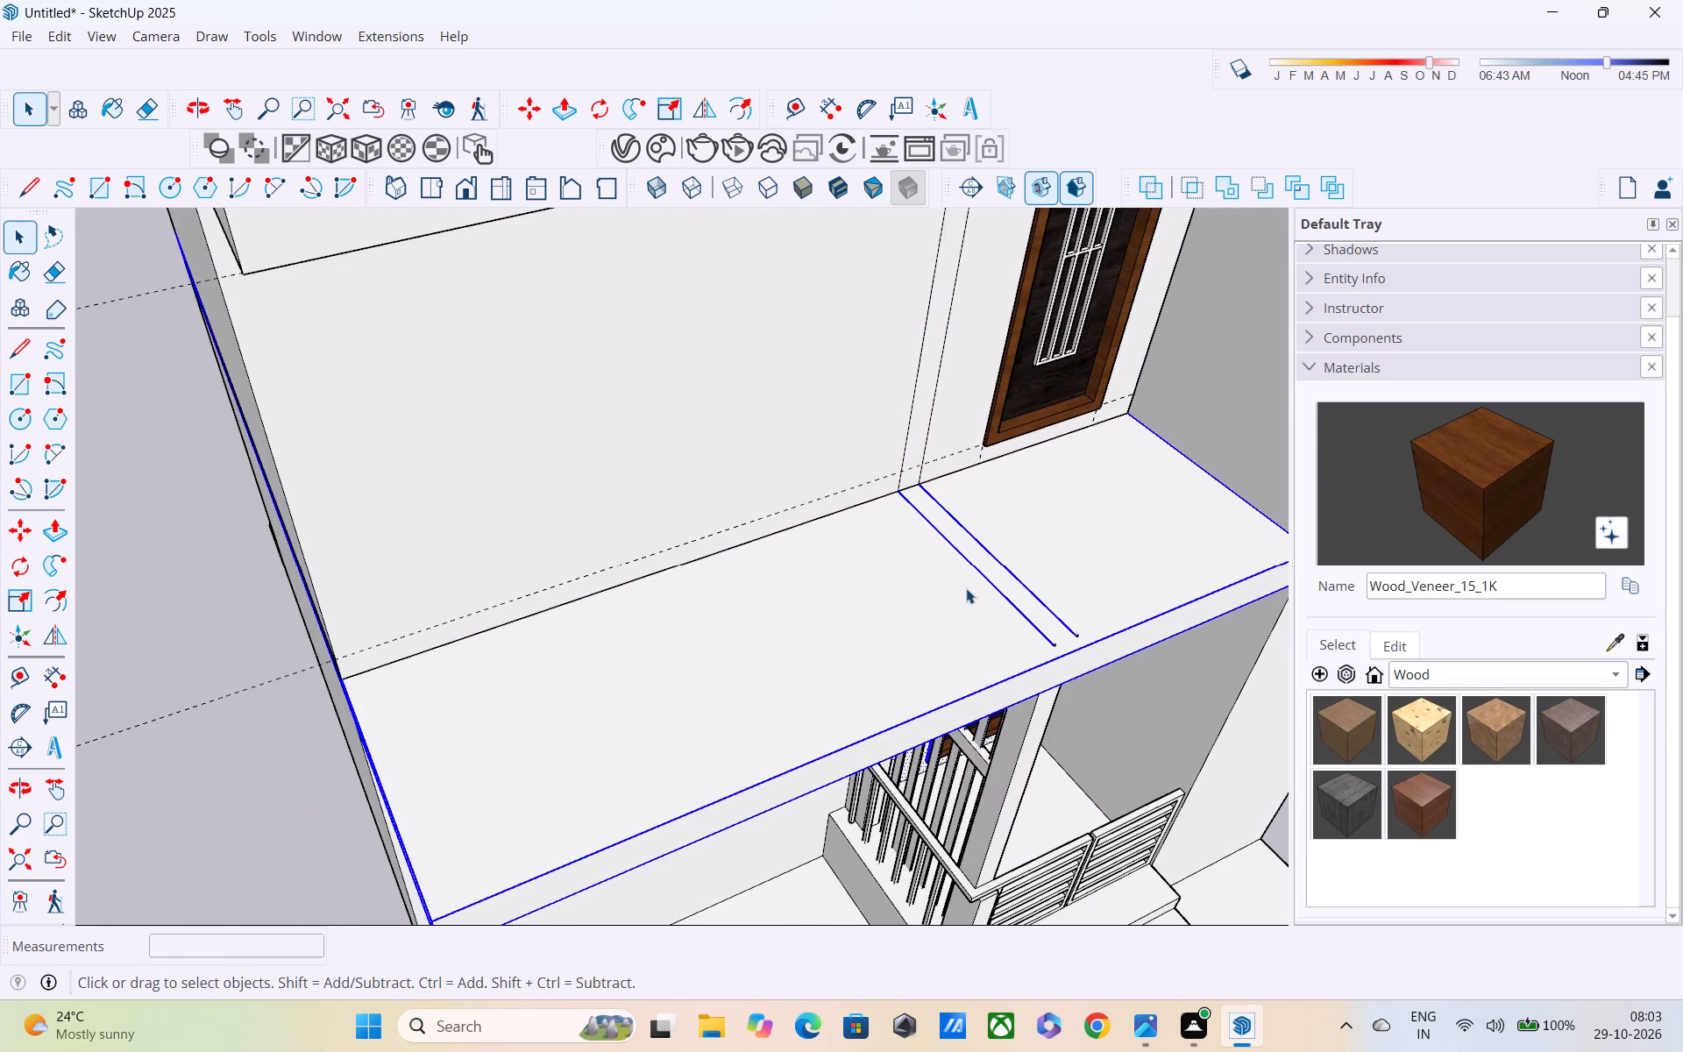
double_click(979, 554)
drag(989, 537, 969, 594)
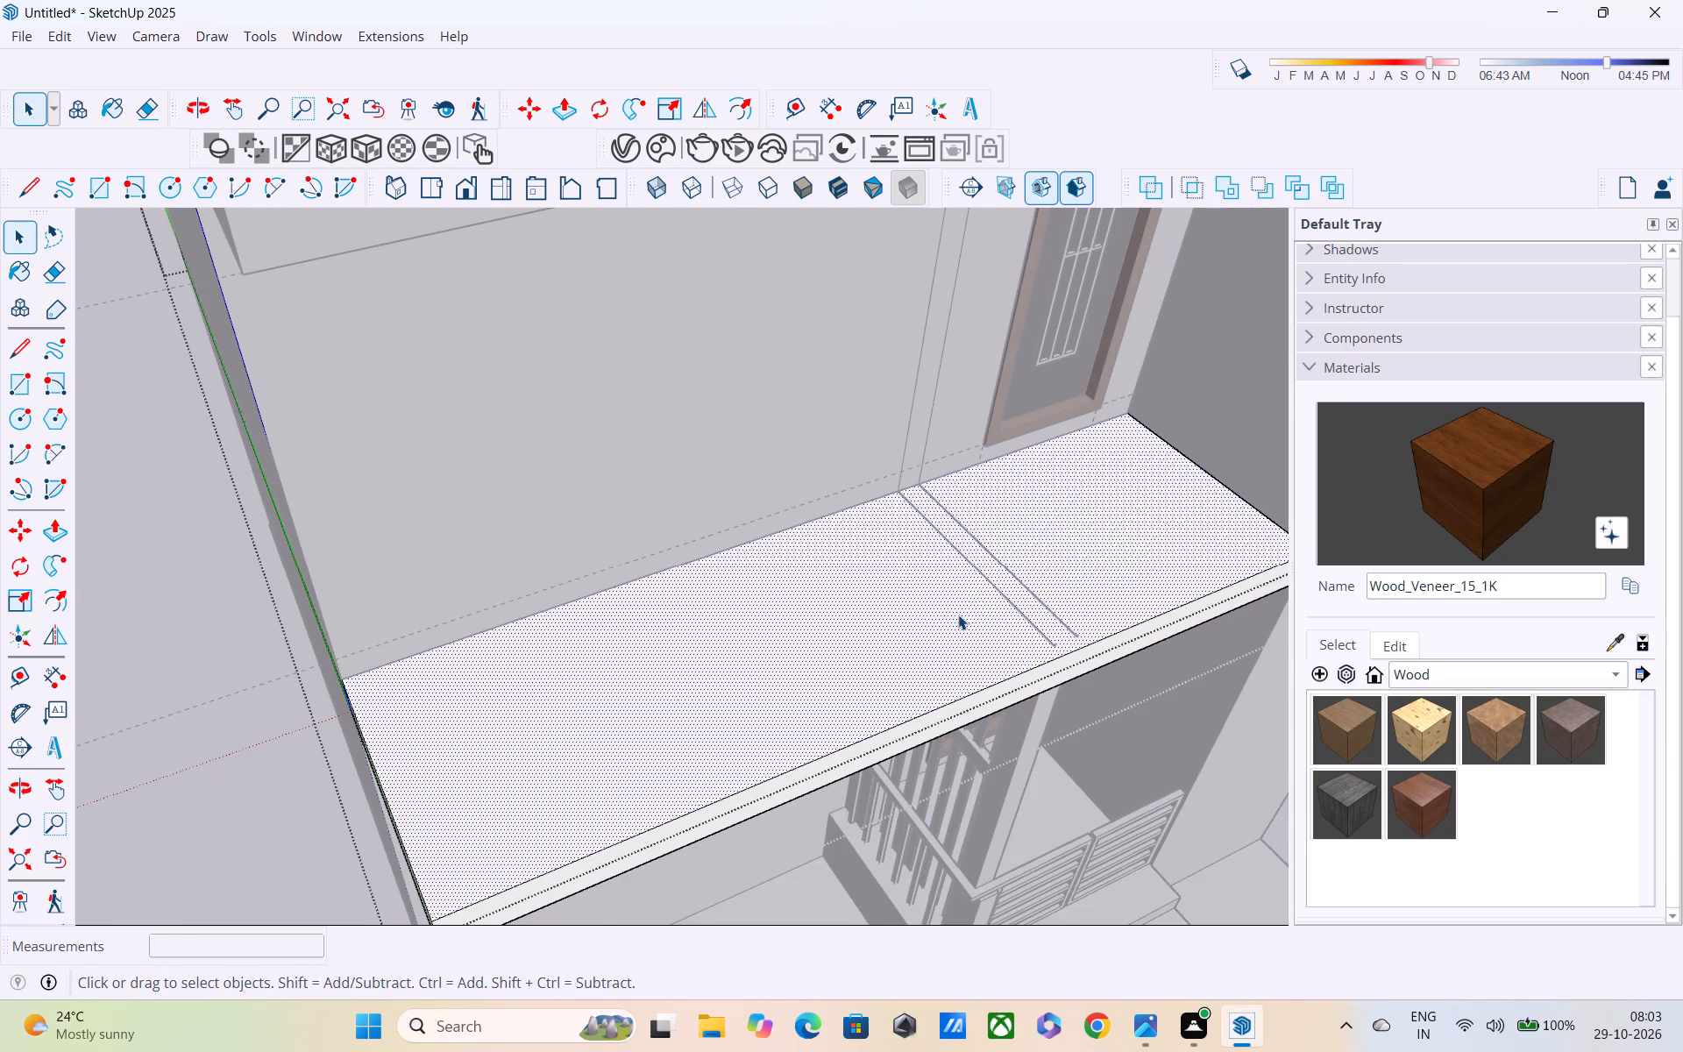
scroll(950, 623, down, 4)
click(459, 776)
key(e)
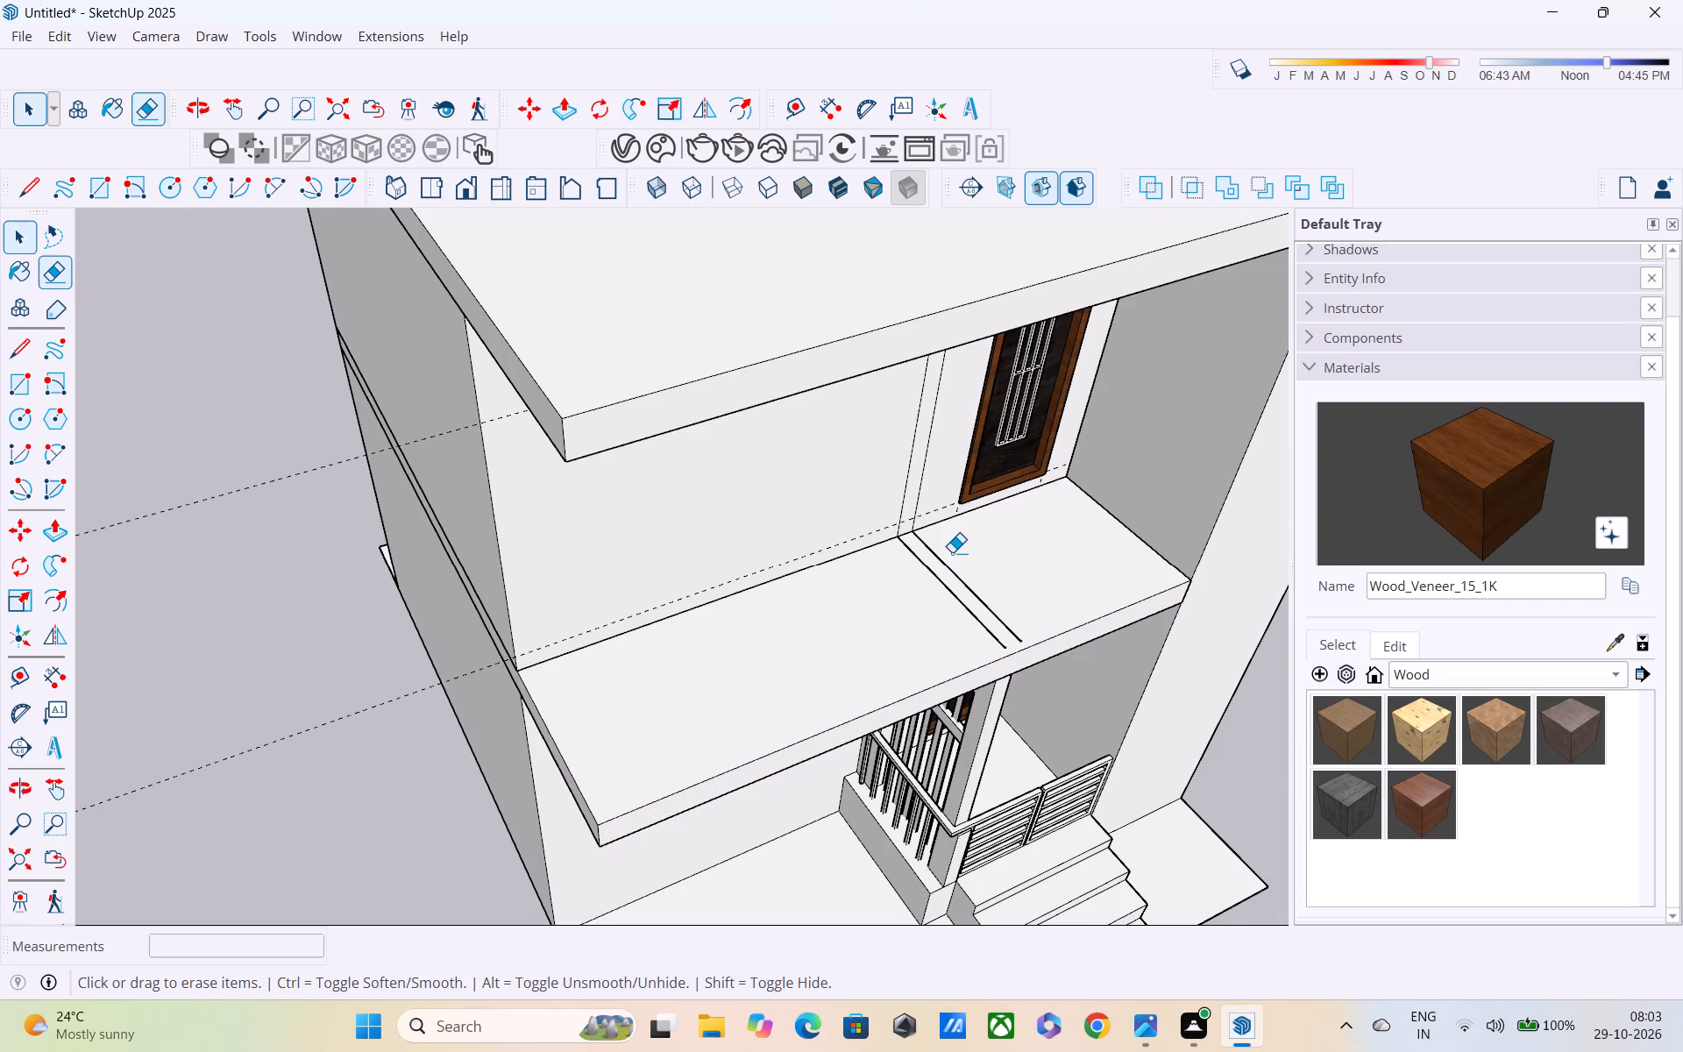
drag(952, 552, 927, 606)
middle_drag(929, 561, 923, 496)
key(space)
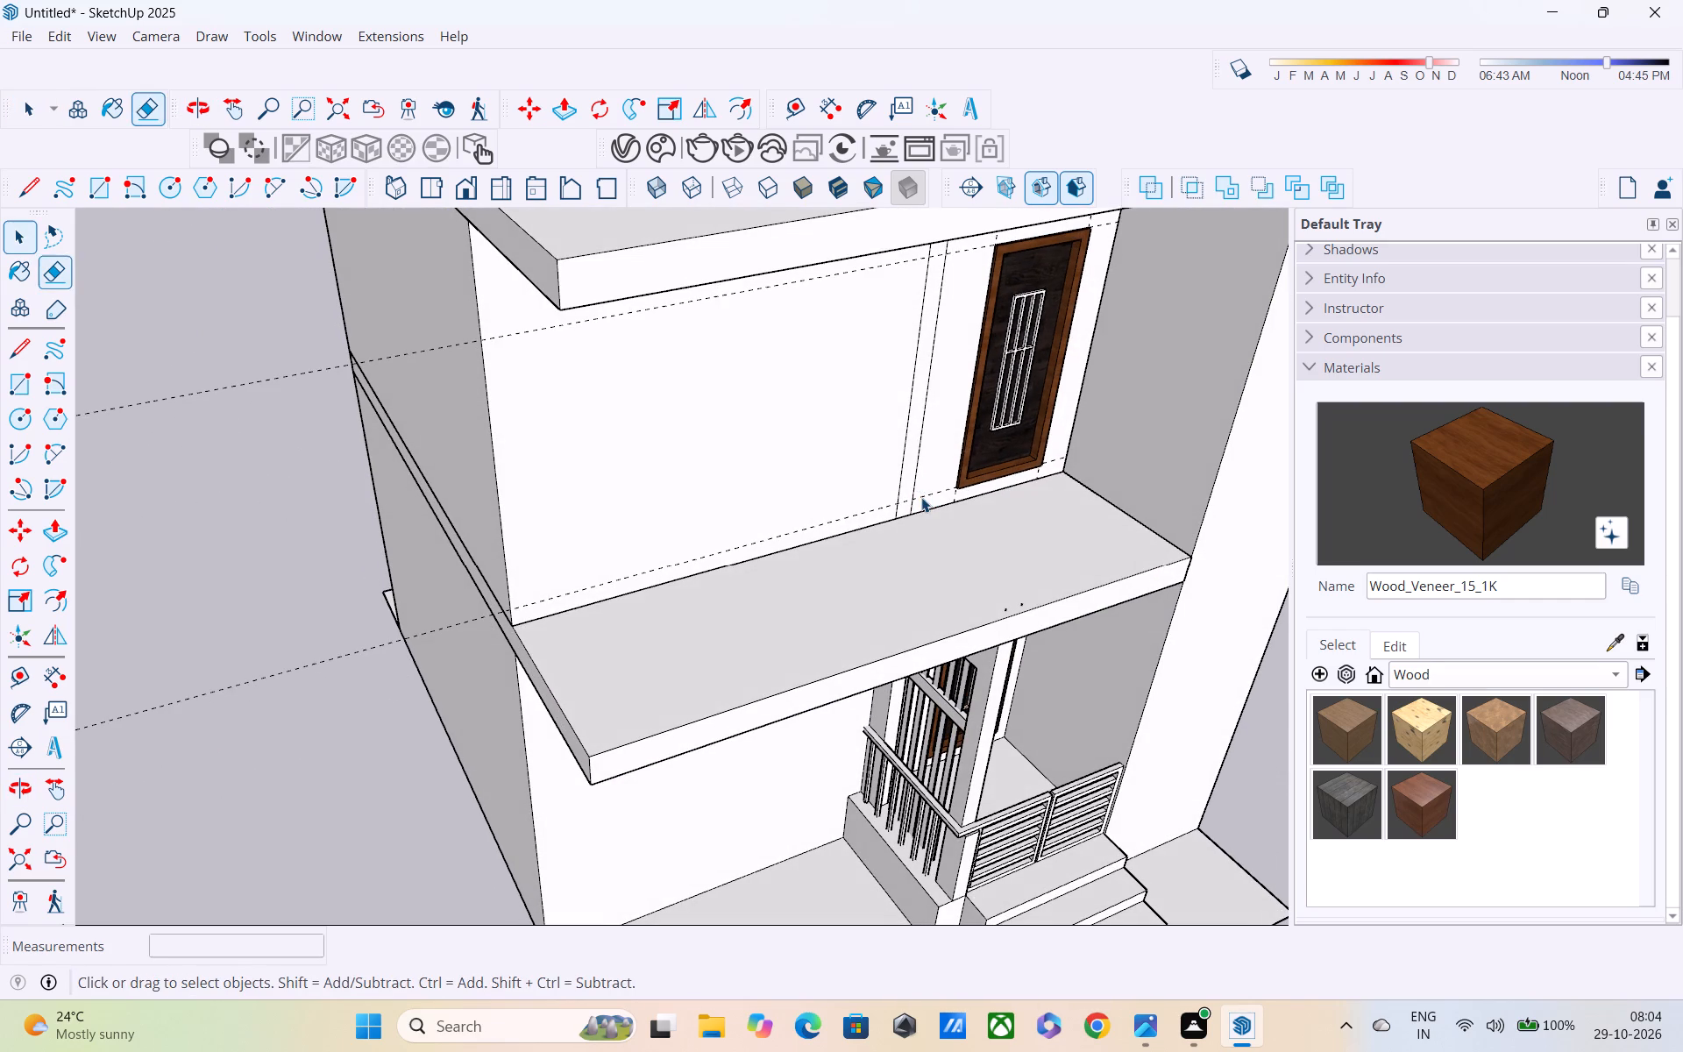
Reopen the upper wall and push/pull its narrow strip beside the door out 4' 9 1/8" over the balcony, then close the wall's editing.
double_click(906, 409)
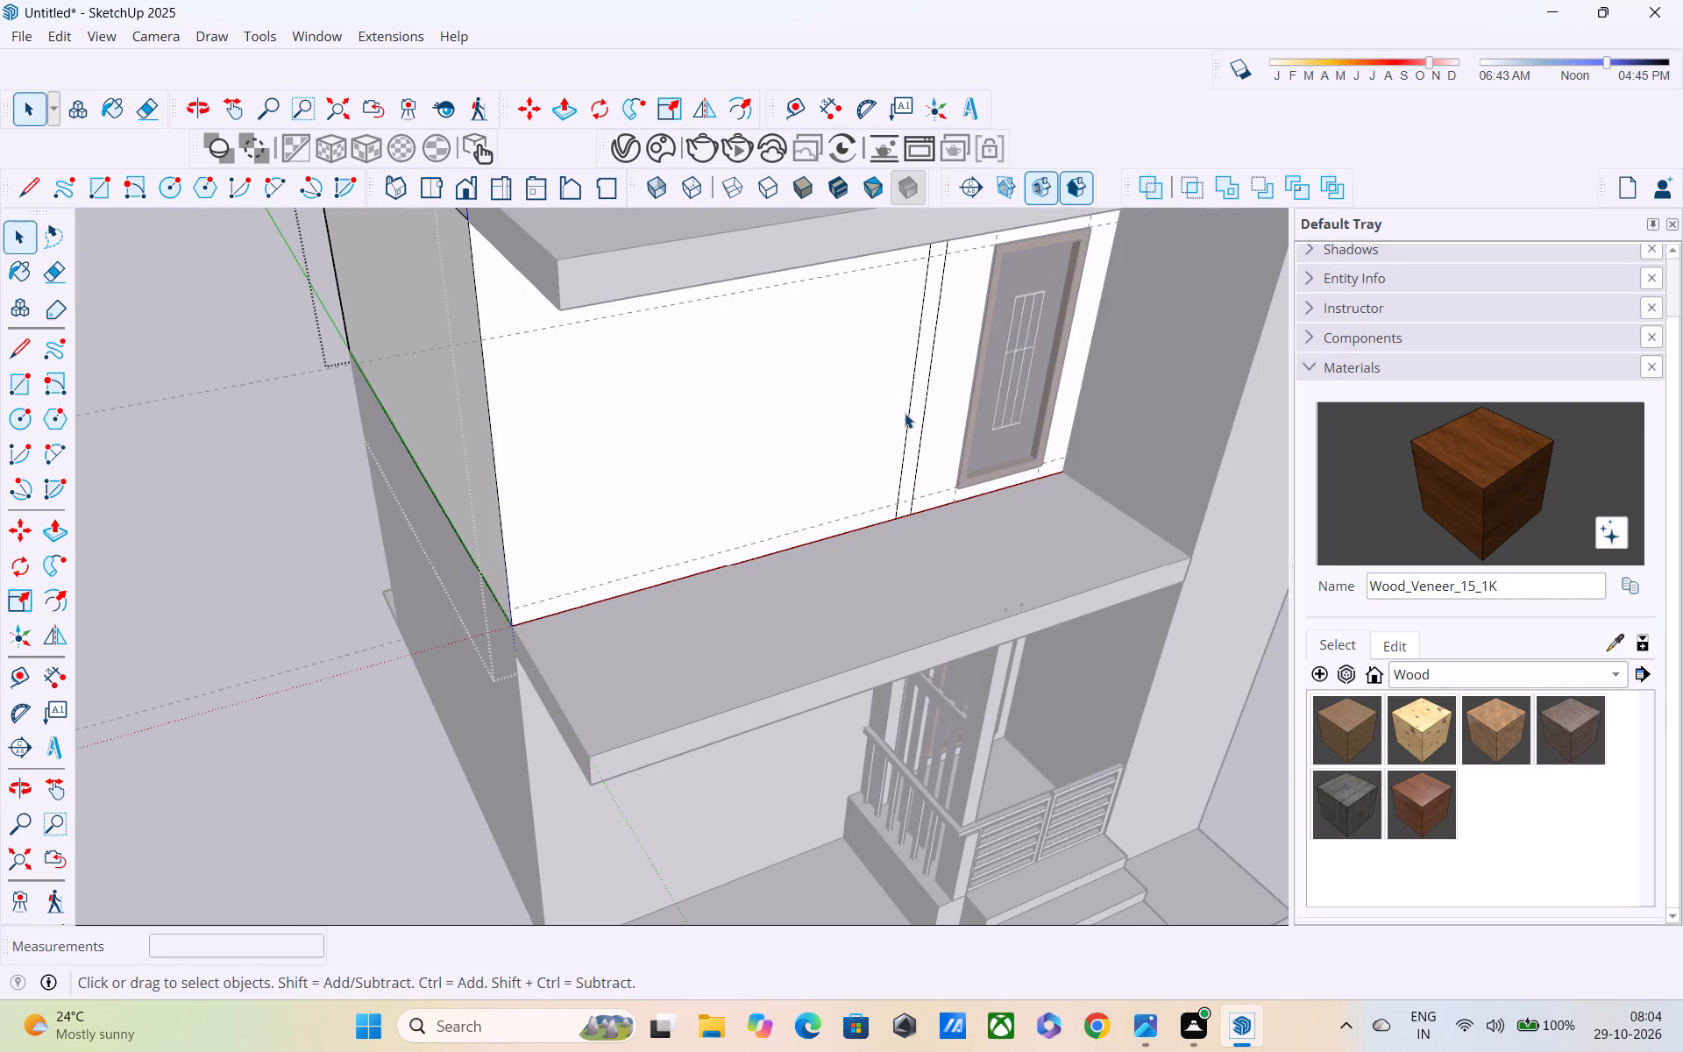
key(p)
click(923, 391)
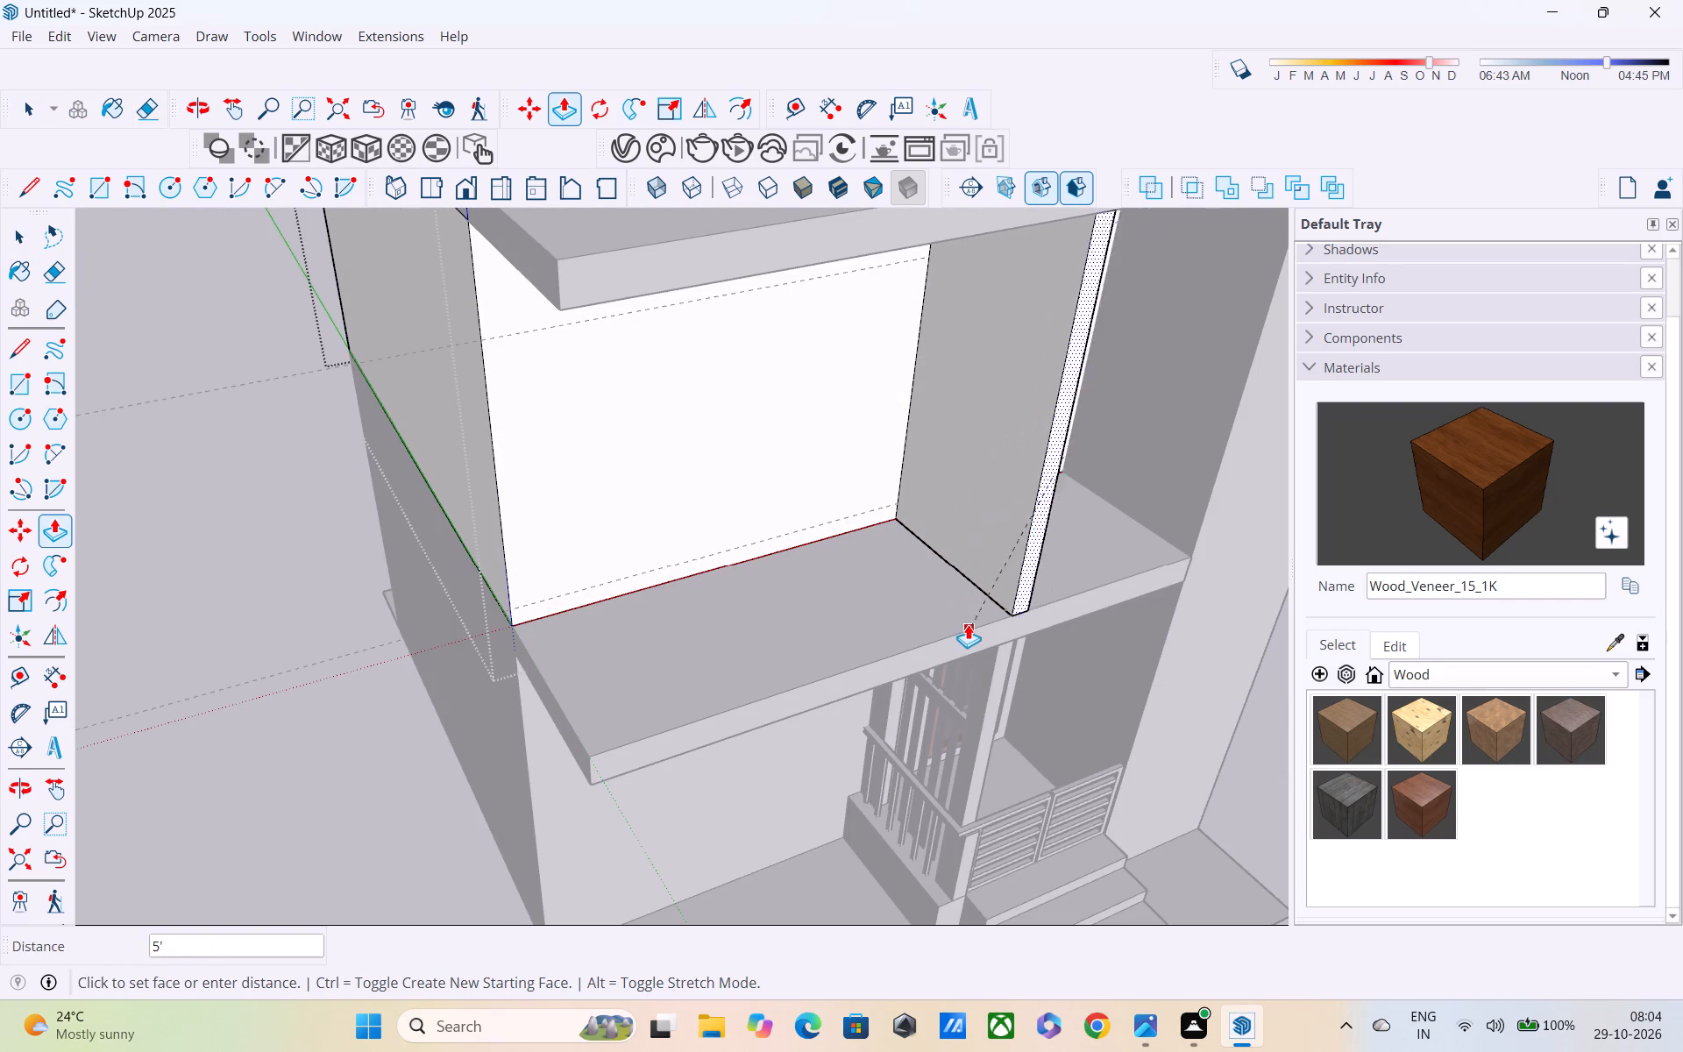
middle_drag(976, 606, 947, 371)
scroll(958, 400, up, 3)
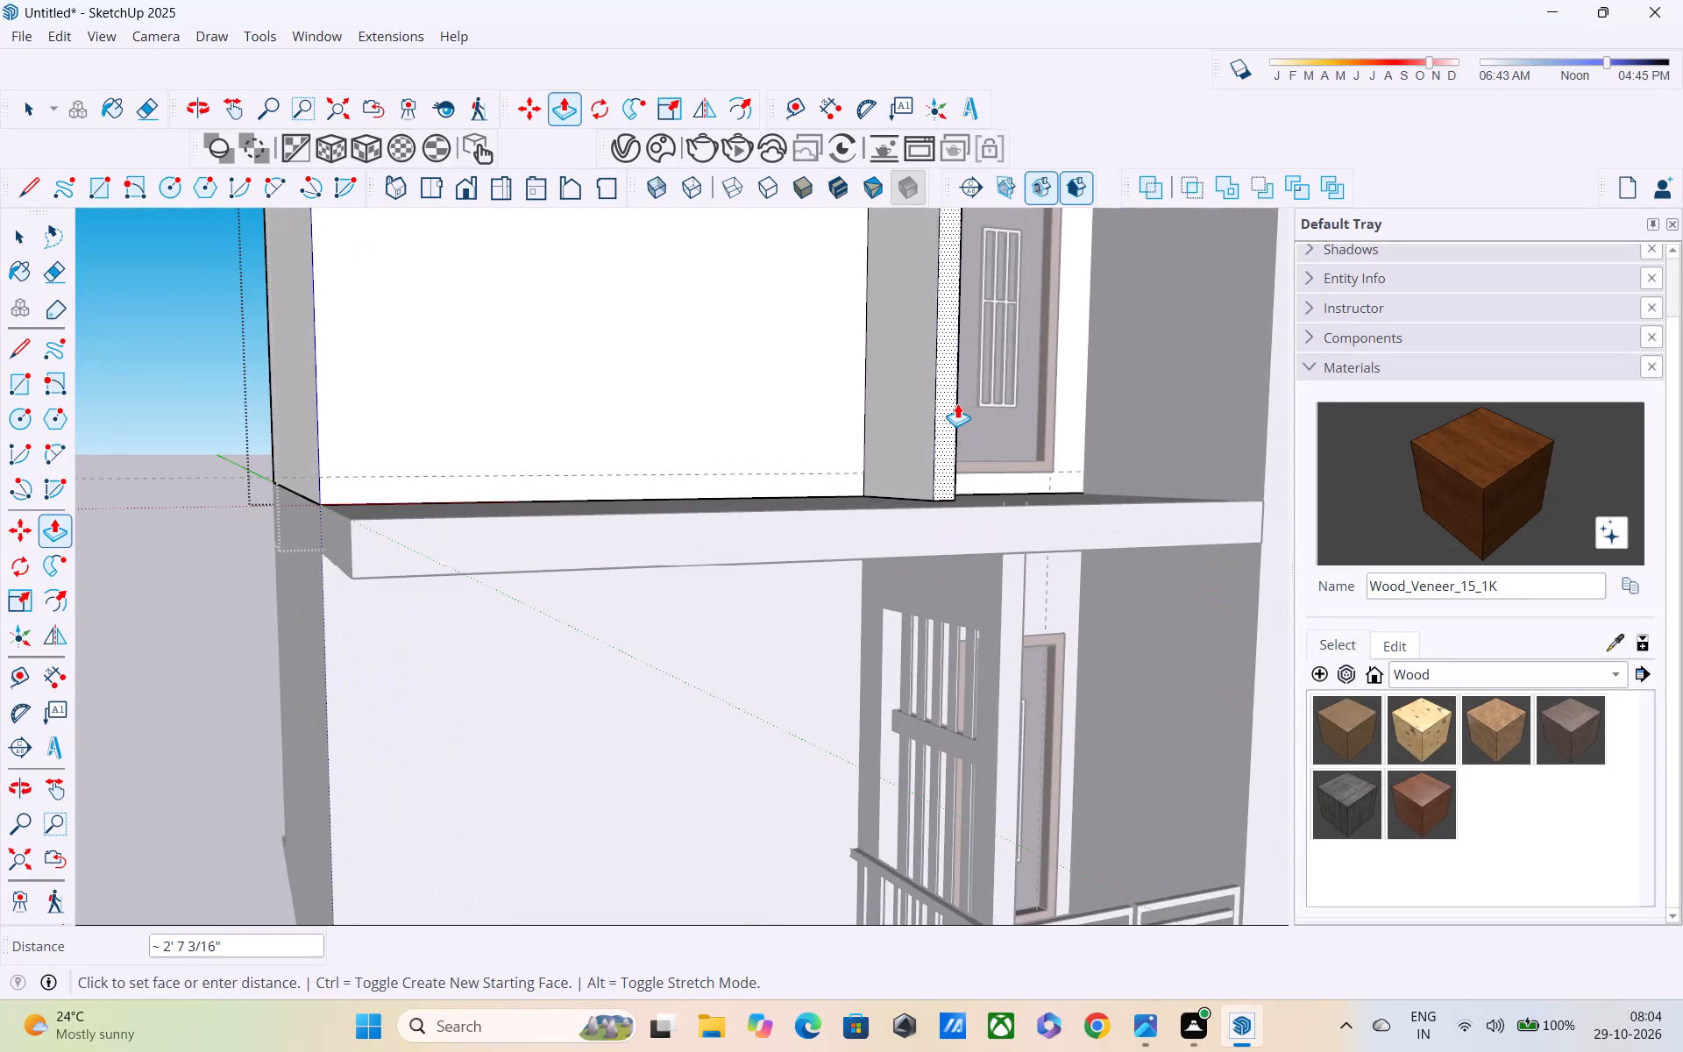
scroll(957, 407, up, 8)
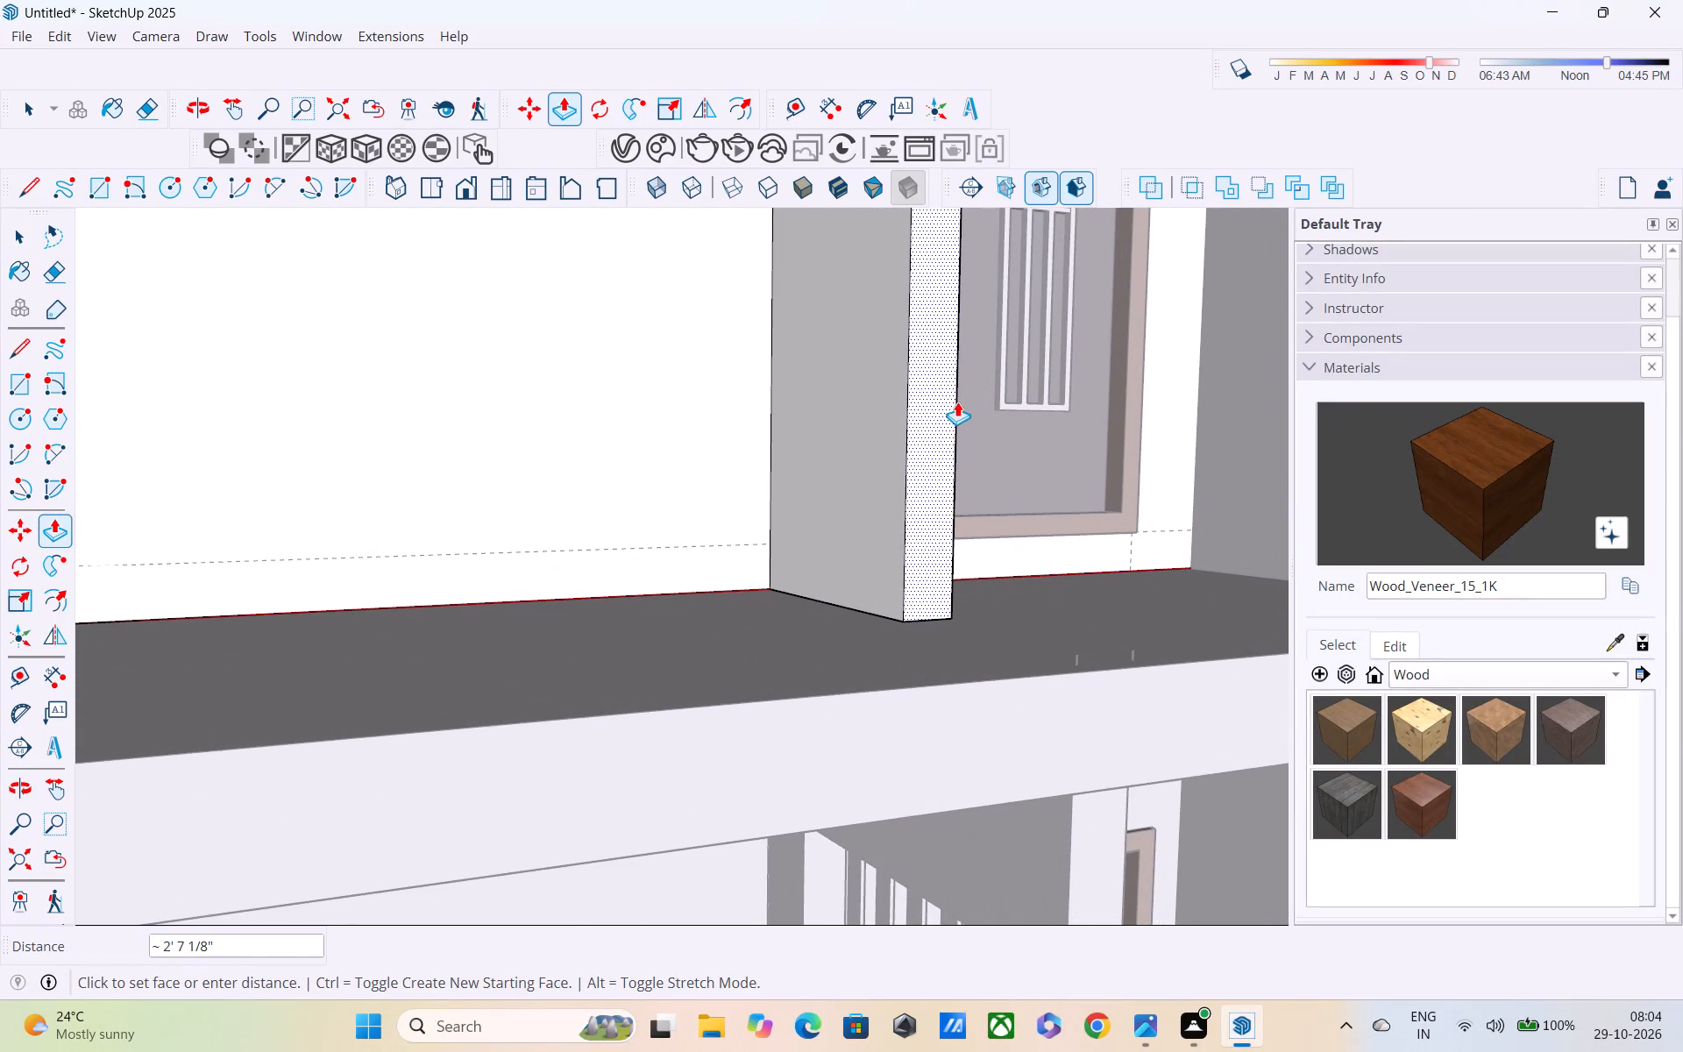
shift+middle_drag(957, 401, 863, 251)
middle_drag(885, 385, 898, 506)
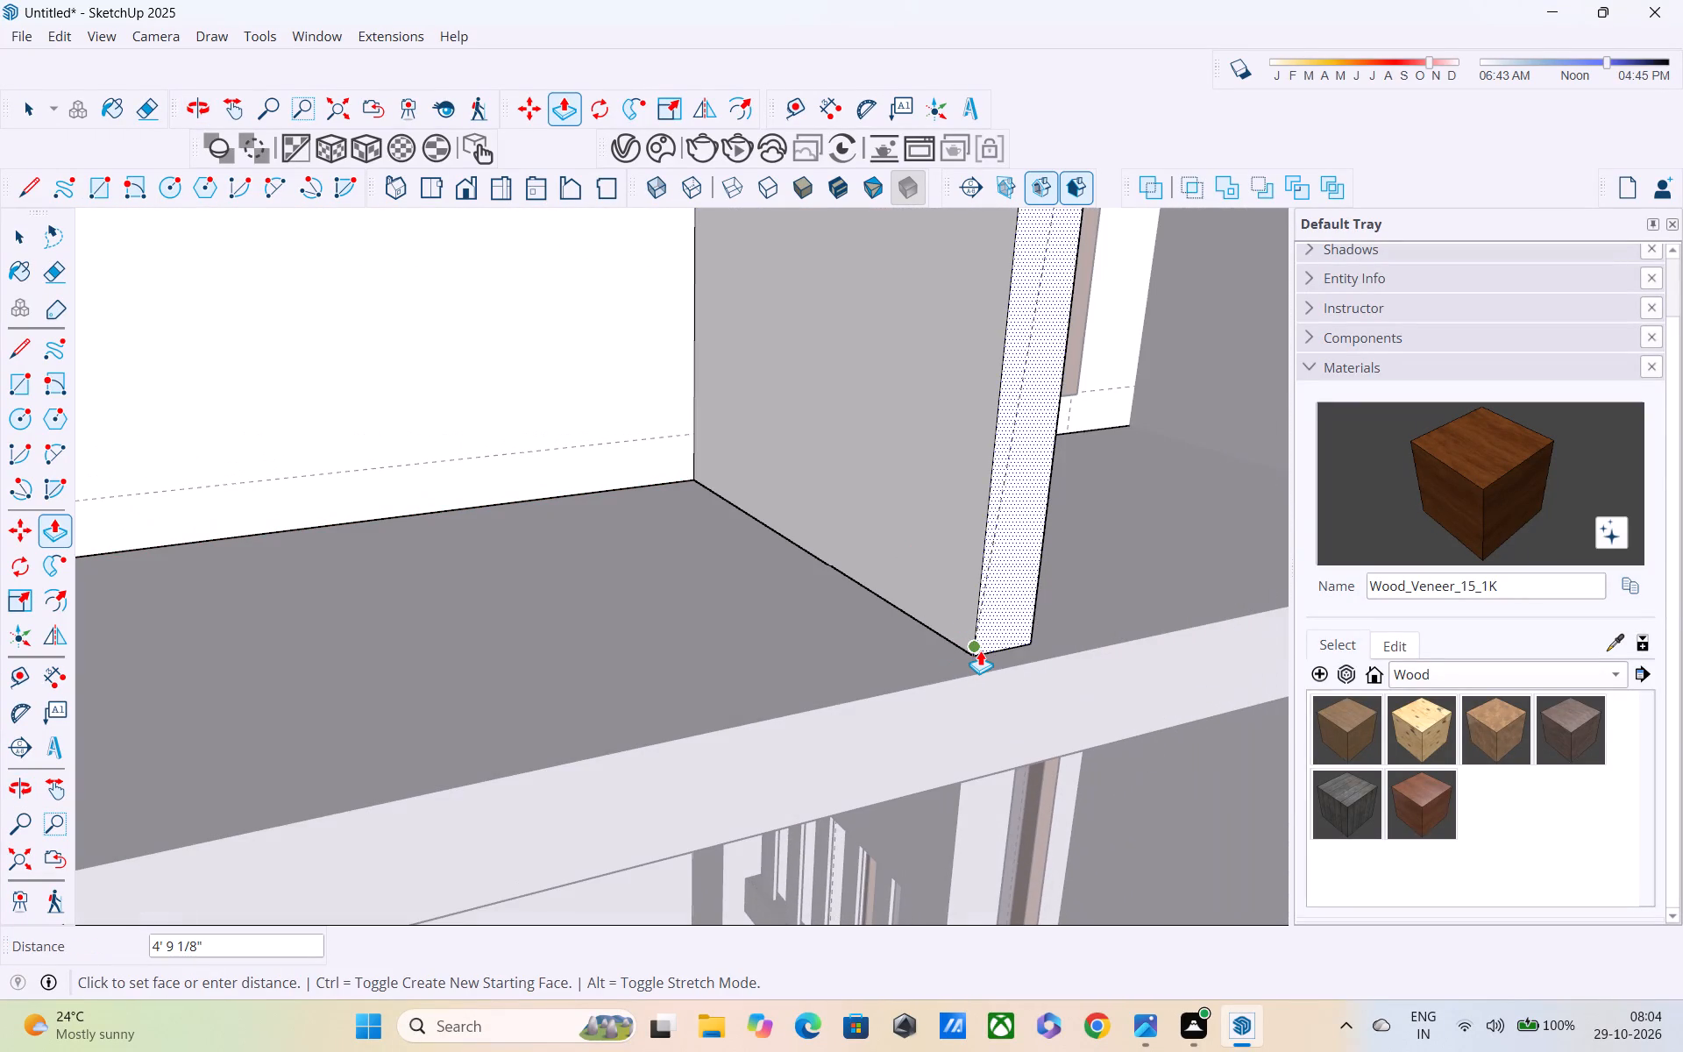
click(980, 650)
scroll(861, 507, down, 13)
scroll(824, 423, down, 3)
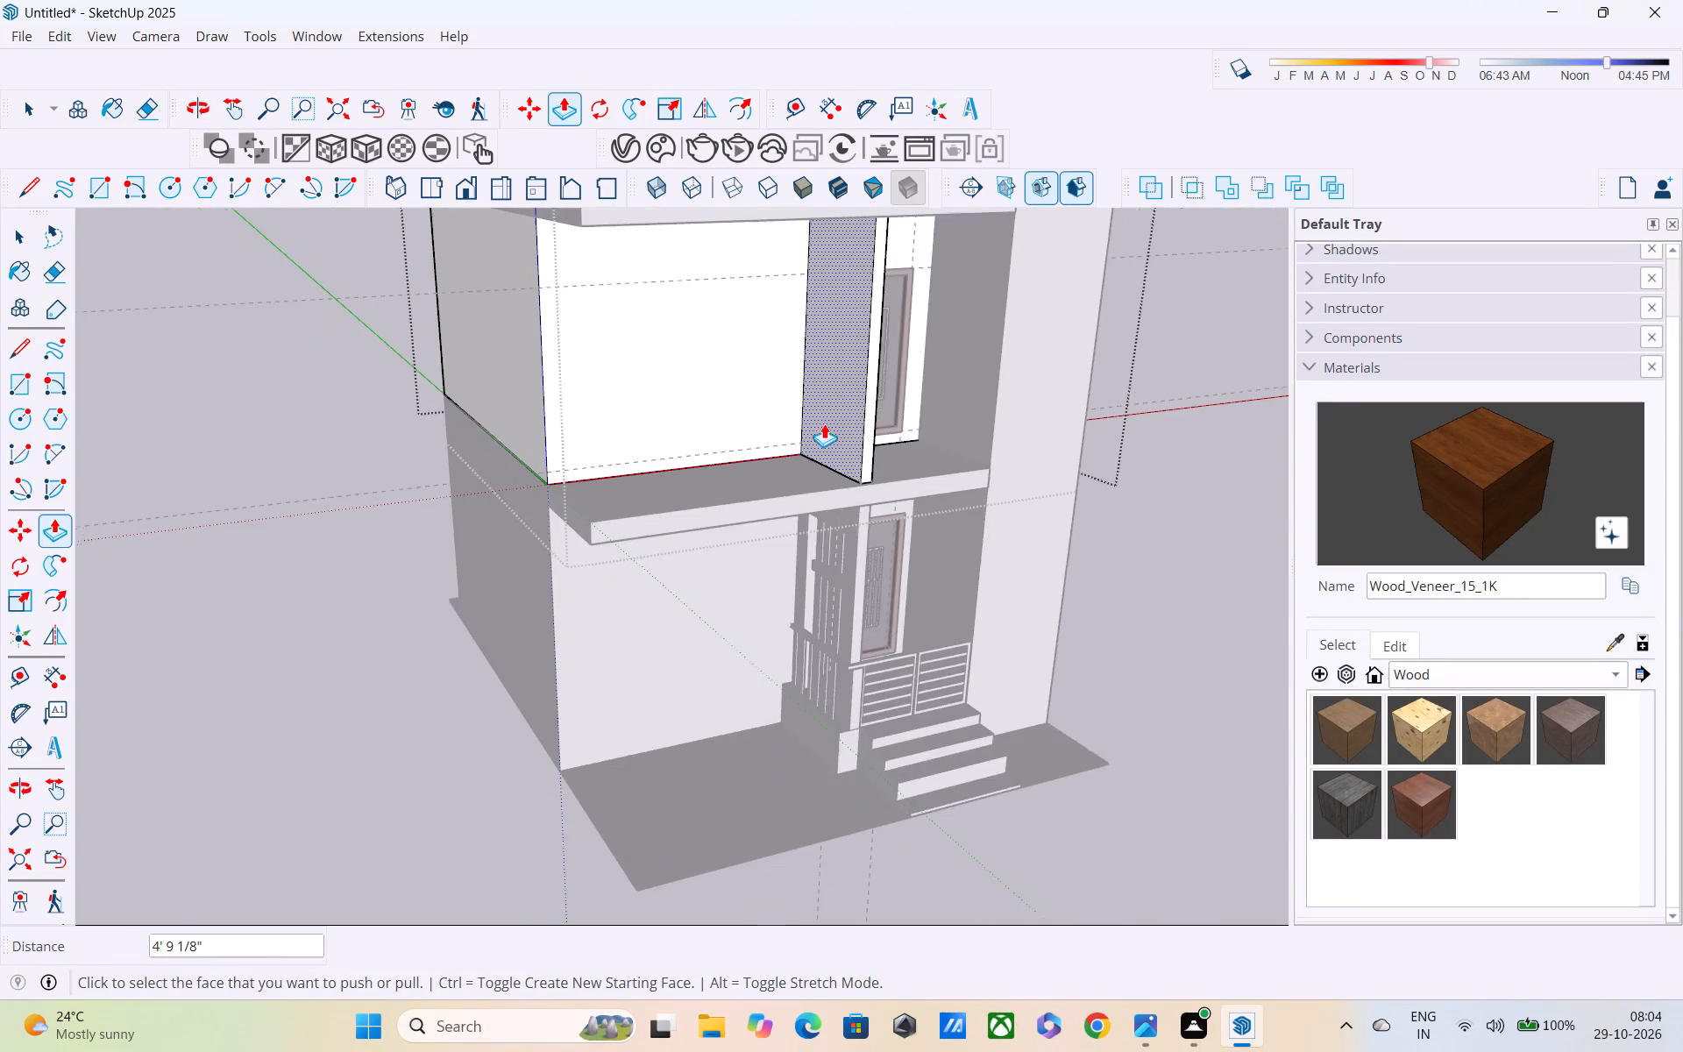
scroll(824, 423, down, 2)
shift+middle_drag(800, 398, 896, 591)
middle_drag(1014, 586, 1170, 403)
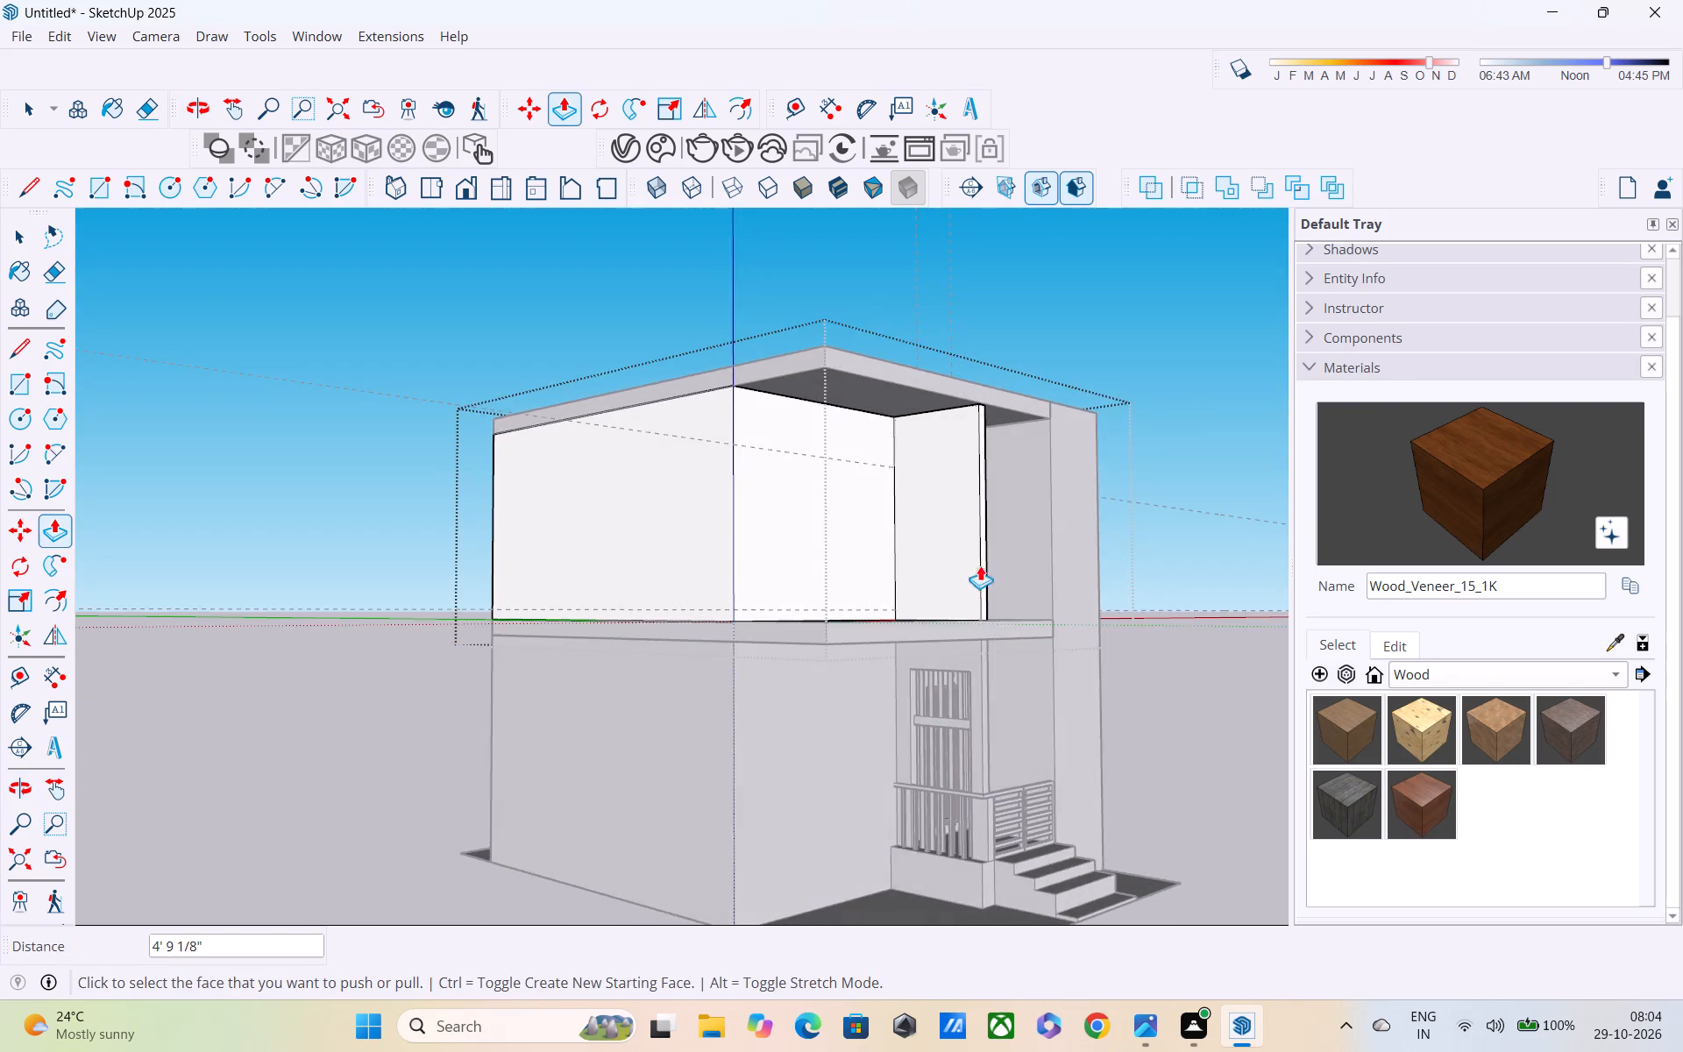
scroll(961, 573, up, 4)
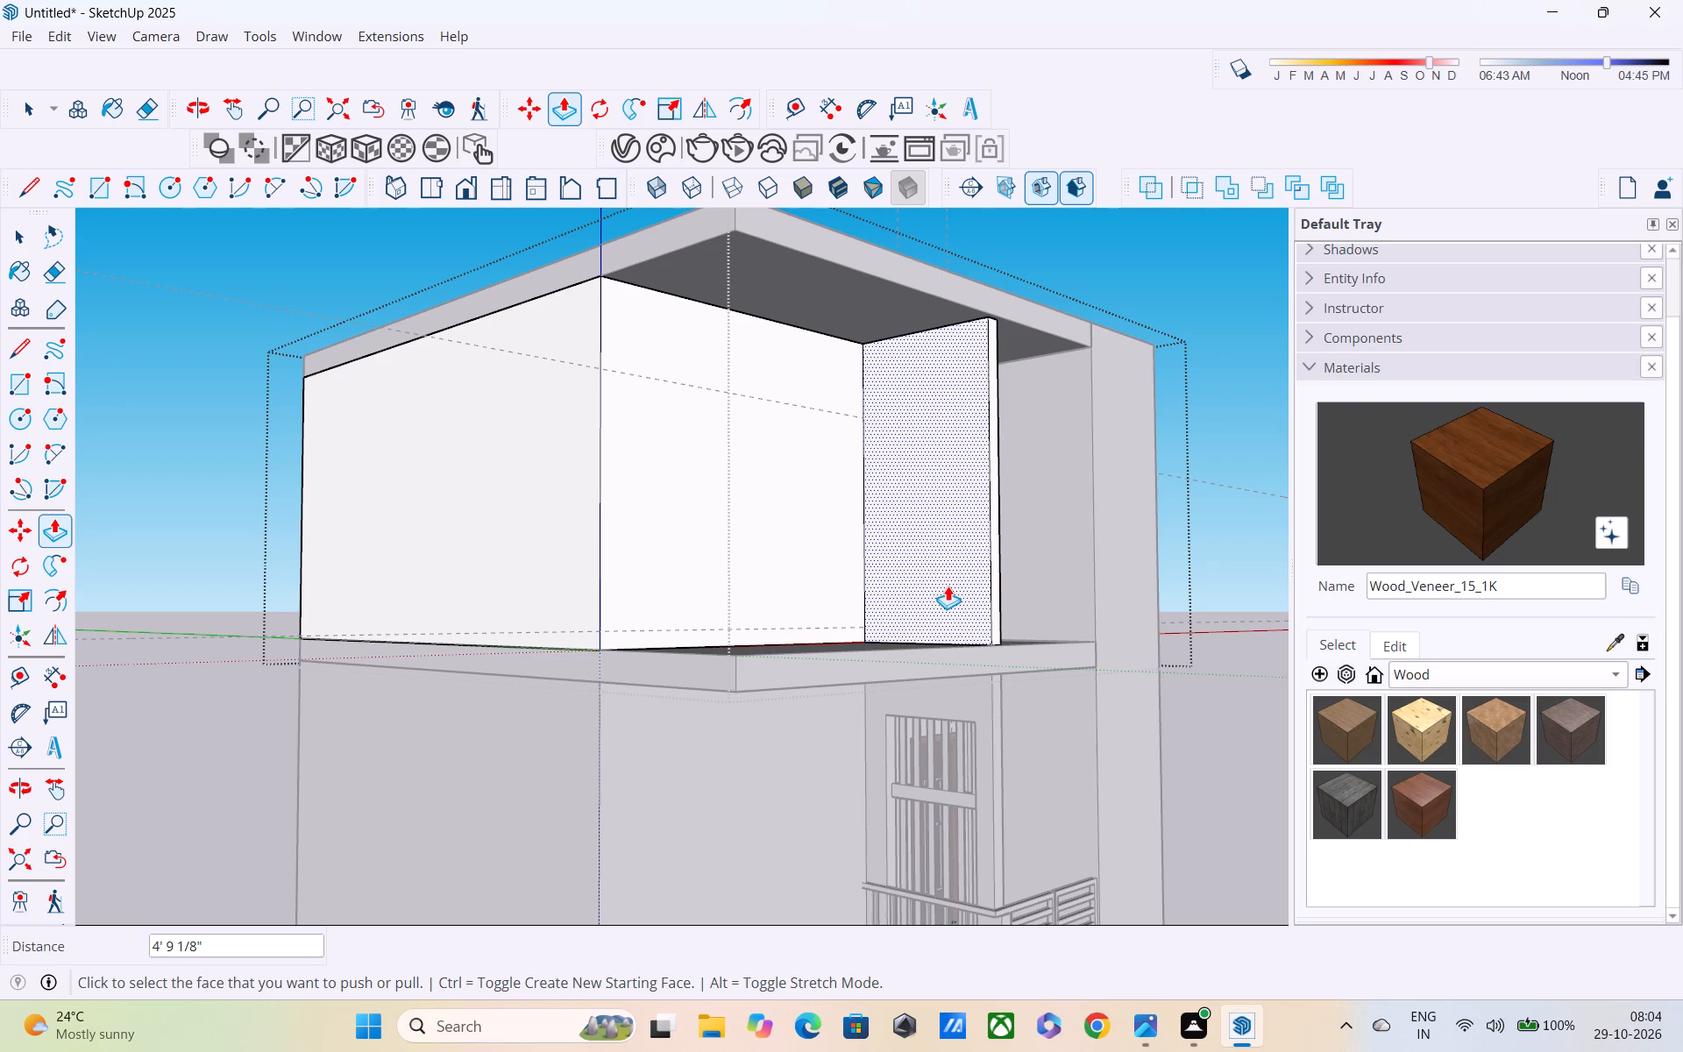
middle_drag(843, 537, 830, 646)
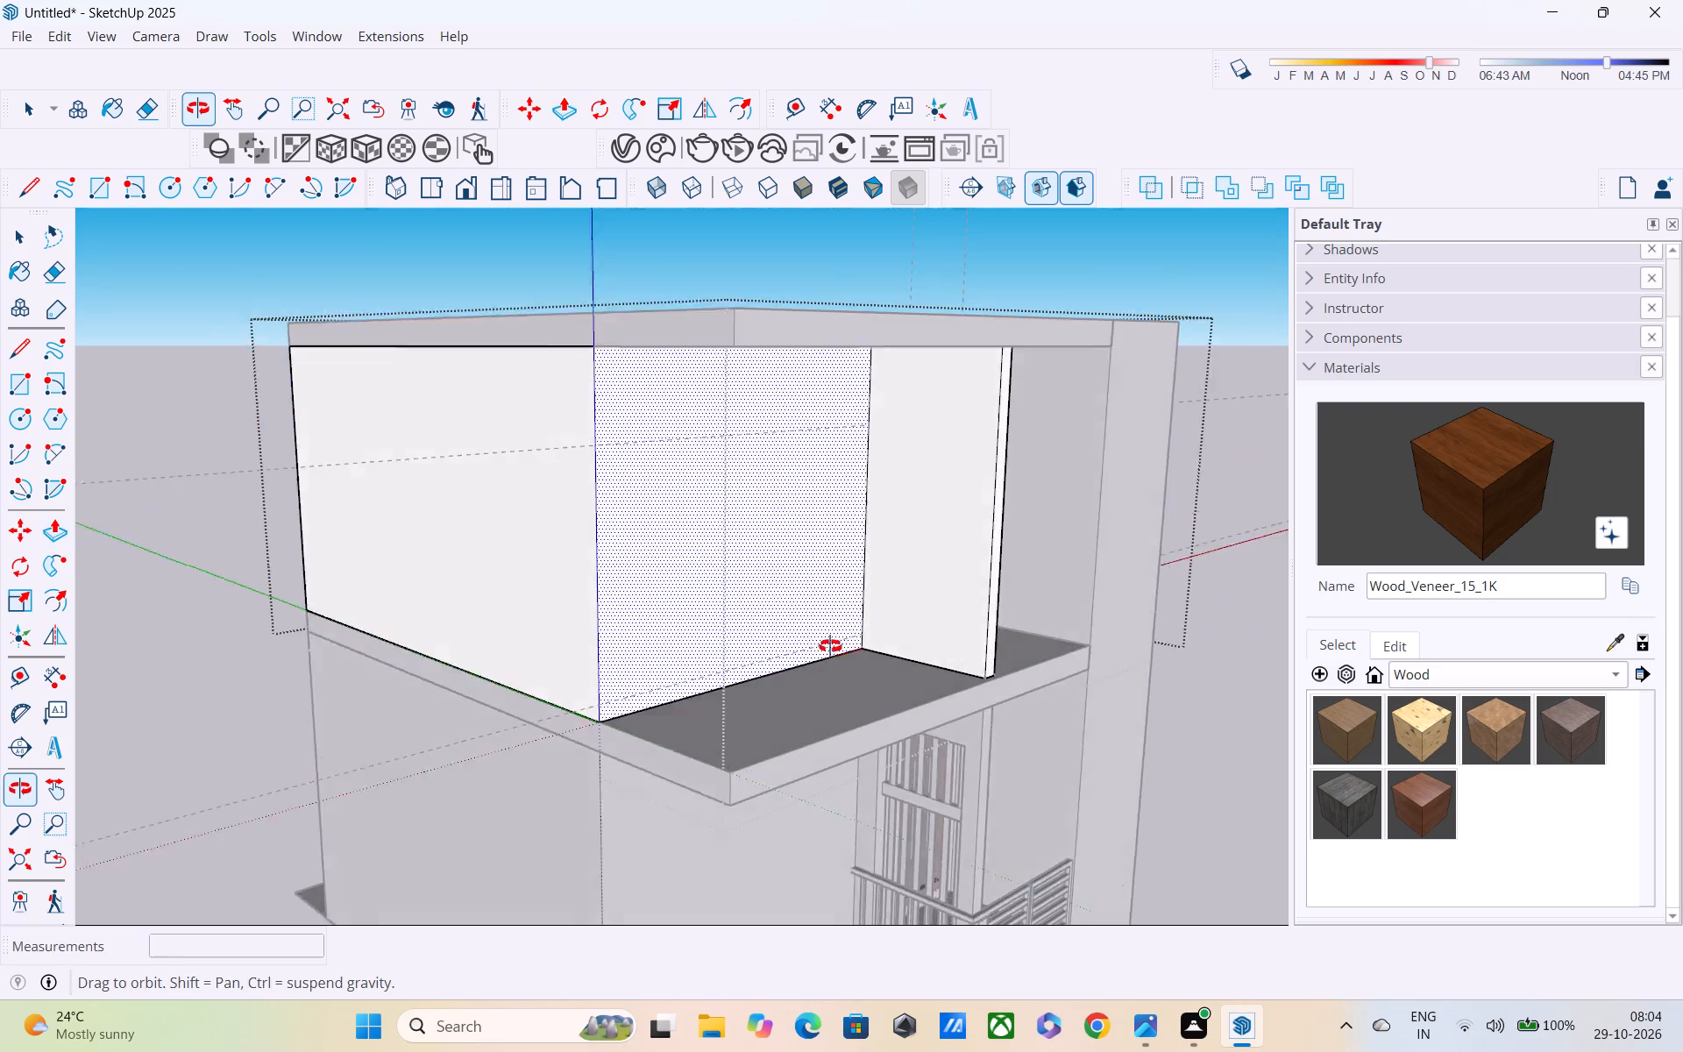
middle_drag(830, 646, 756, 630)
key(space)
click(196, 698)
middle_drag(761, 689, 919, 678)
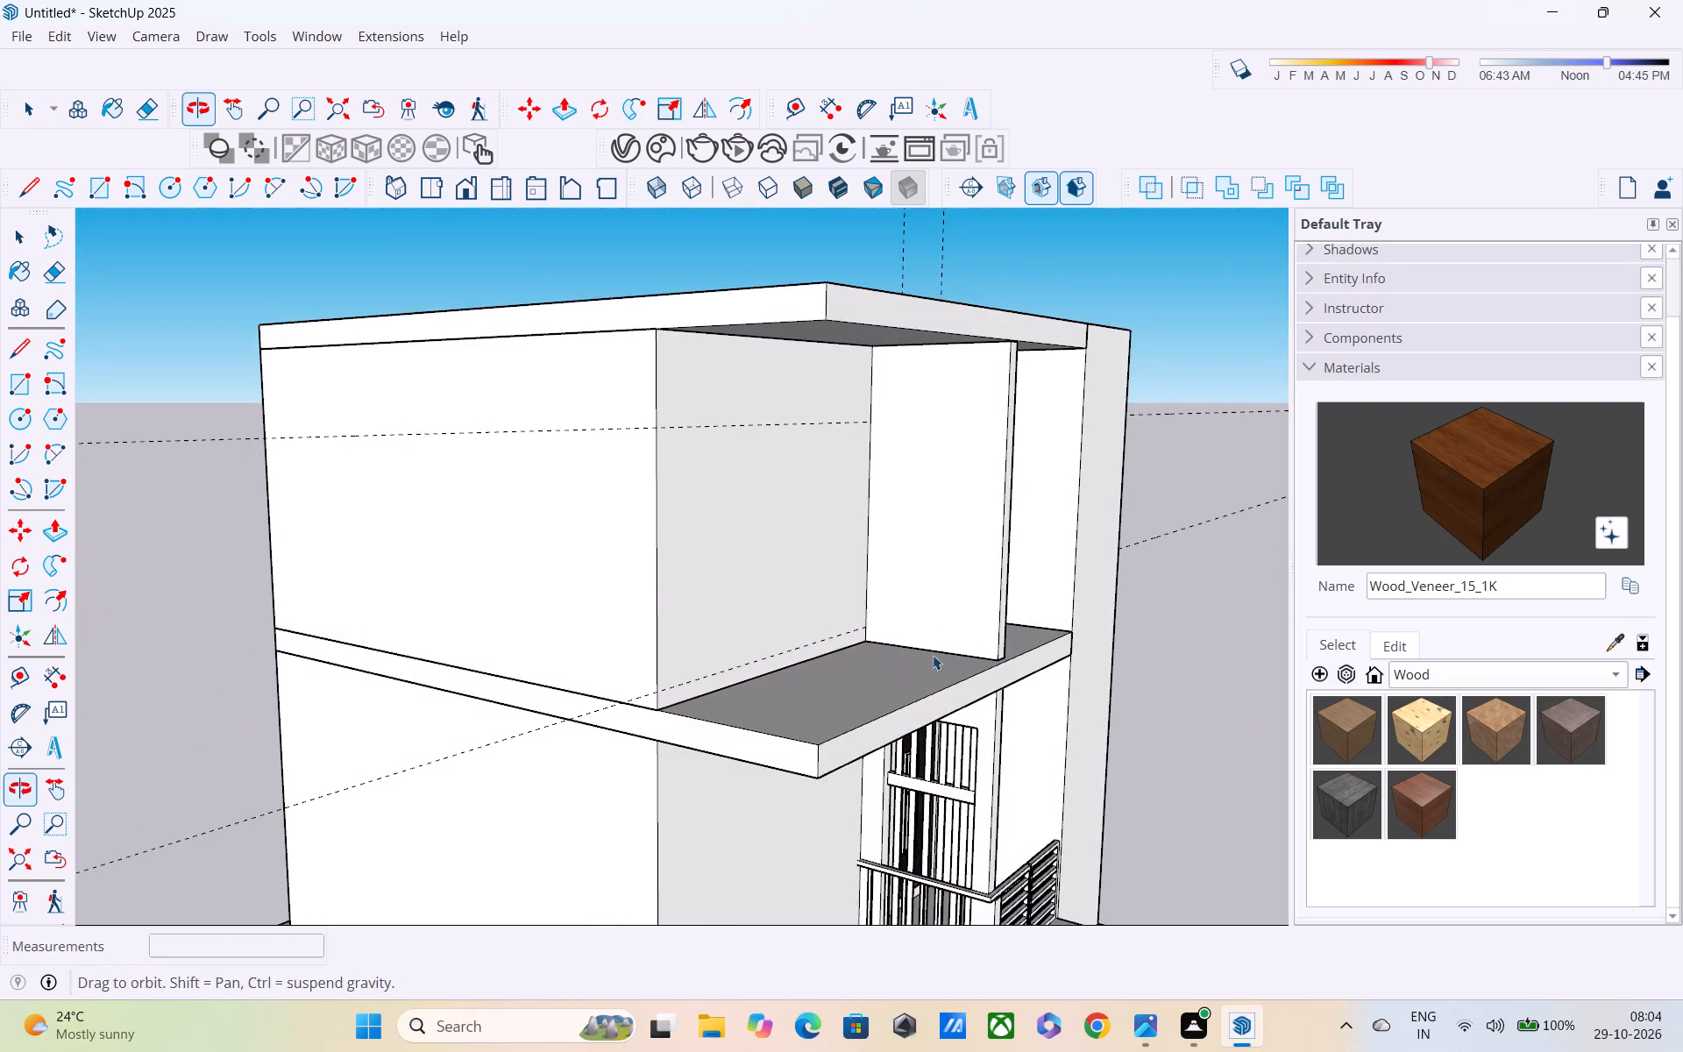
Place a vertical guide across the balcony partition, offset from the porch wall's outer edge to the outer side of the grille opening below.
scroll(939, 615, up, 4)
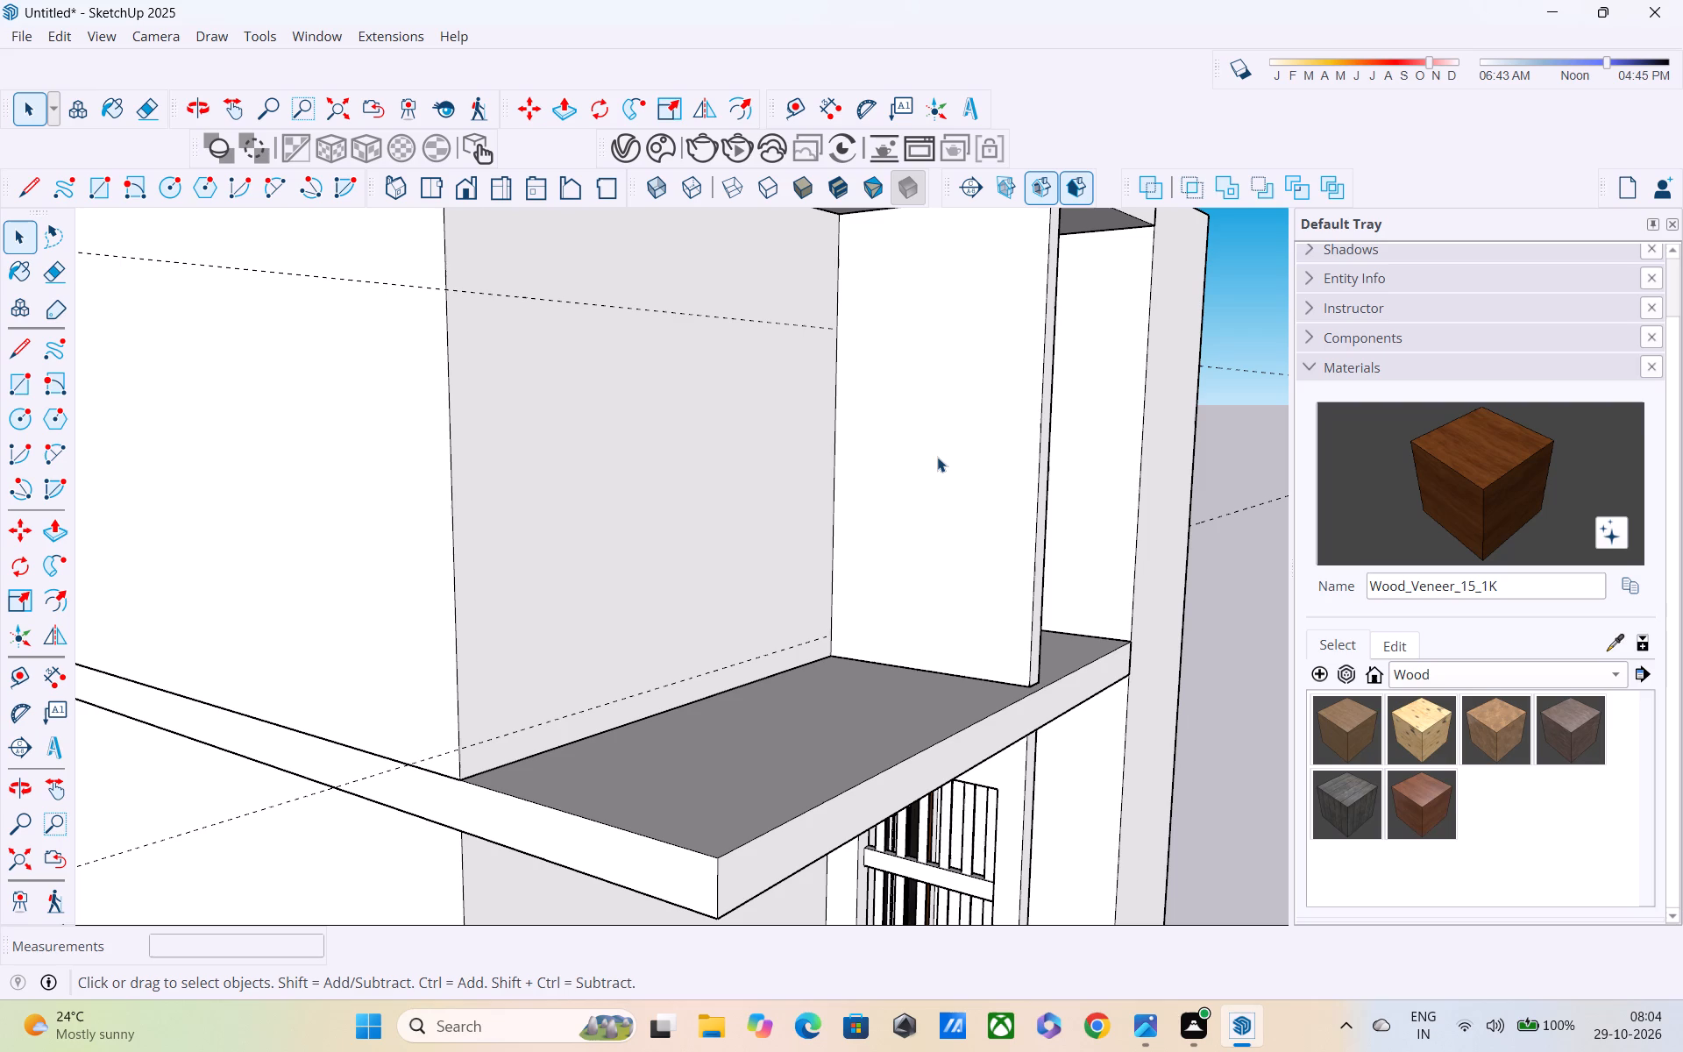
shift+middle_drag(872, 610, 874, 691)
middle_drag(955, 531, 1001, 412)
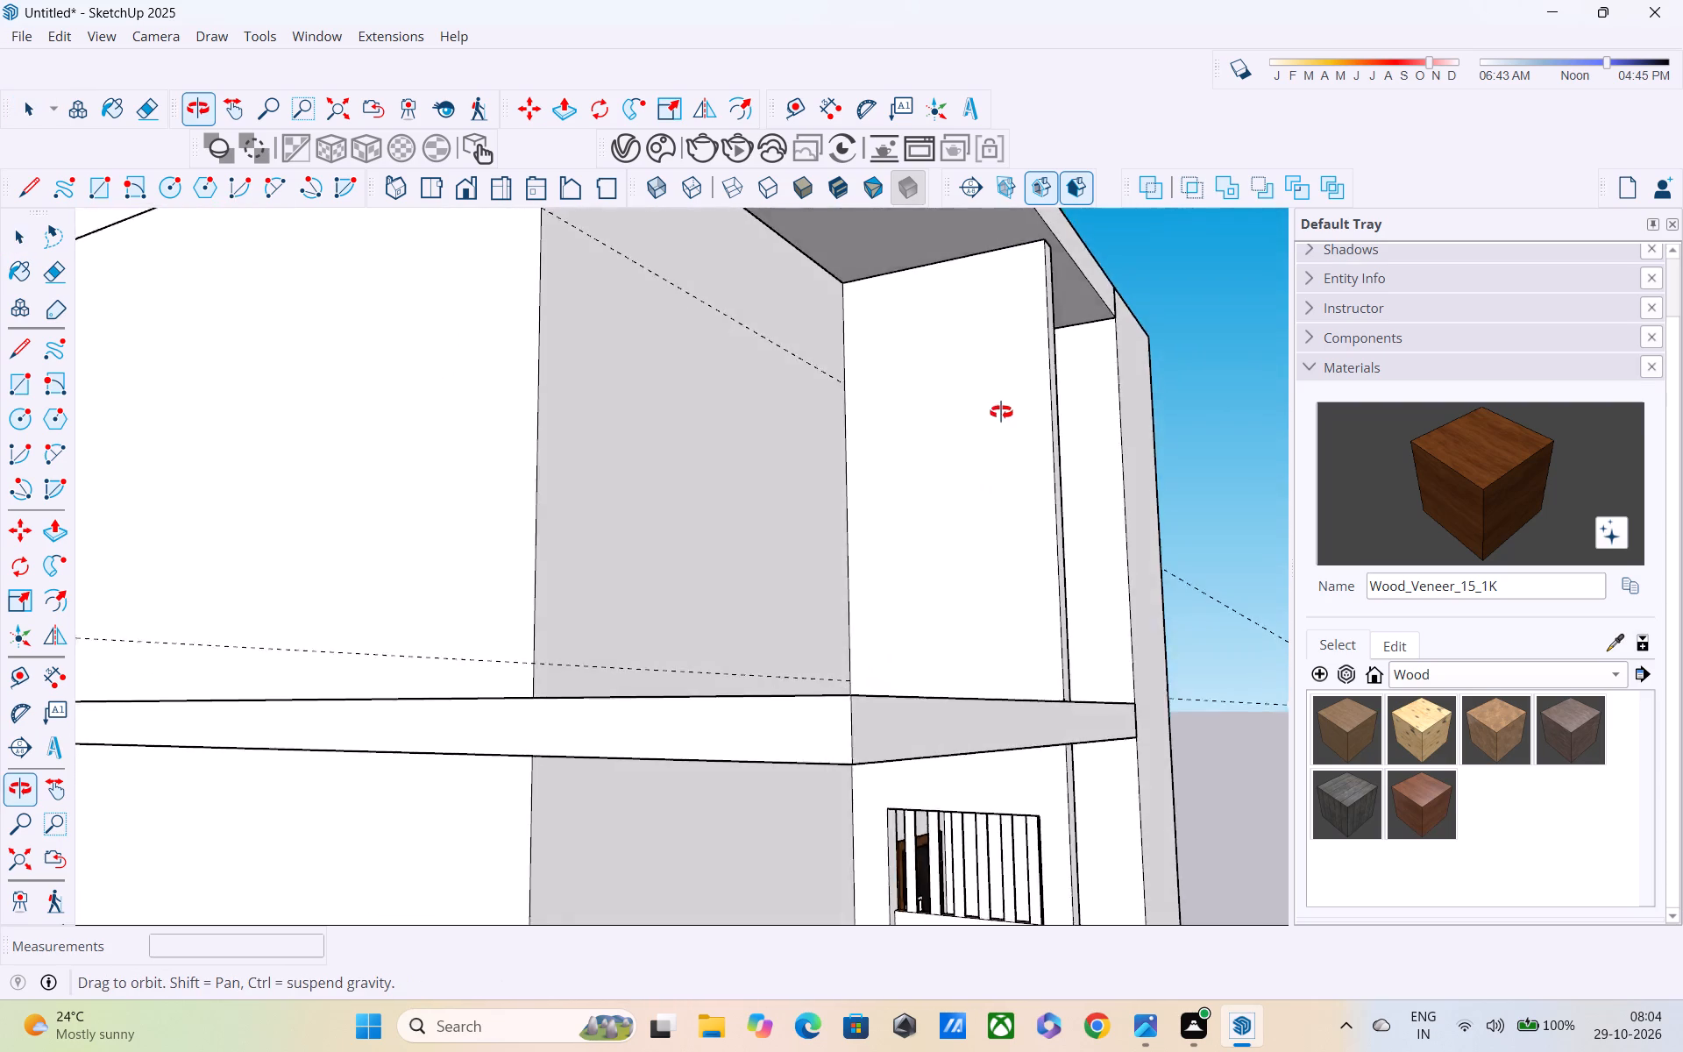
middle_drag(1001, 412, 1026, 543)
shift+middle_drag(1026, 544, 767, 485)
middle_drag(749, 471, 903, 582)
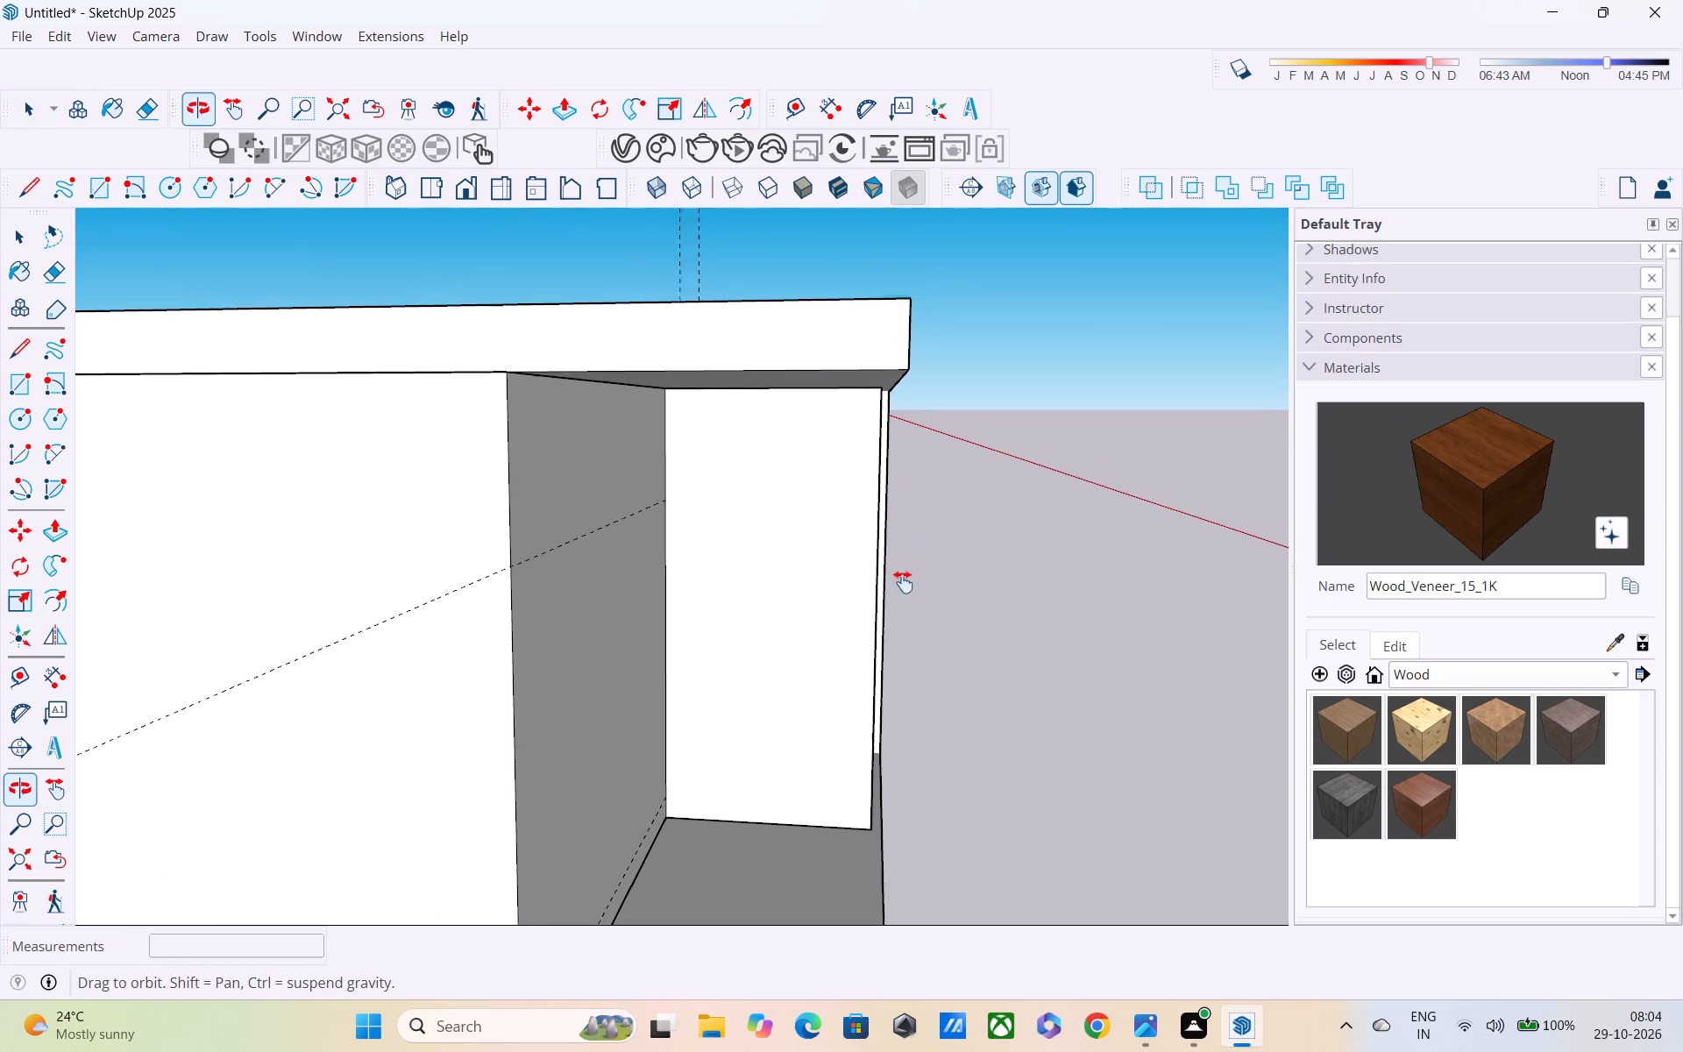
middle_drag(903, 582, 902, 583)
middle_drag(803, 492, 773, 362)
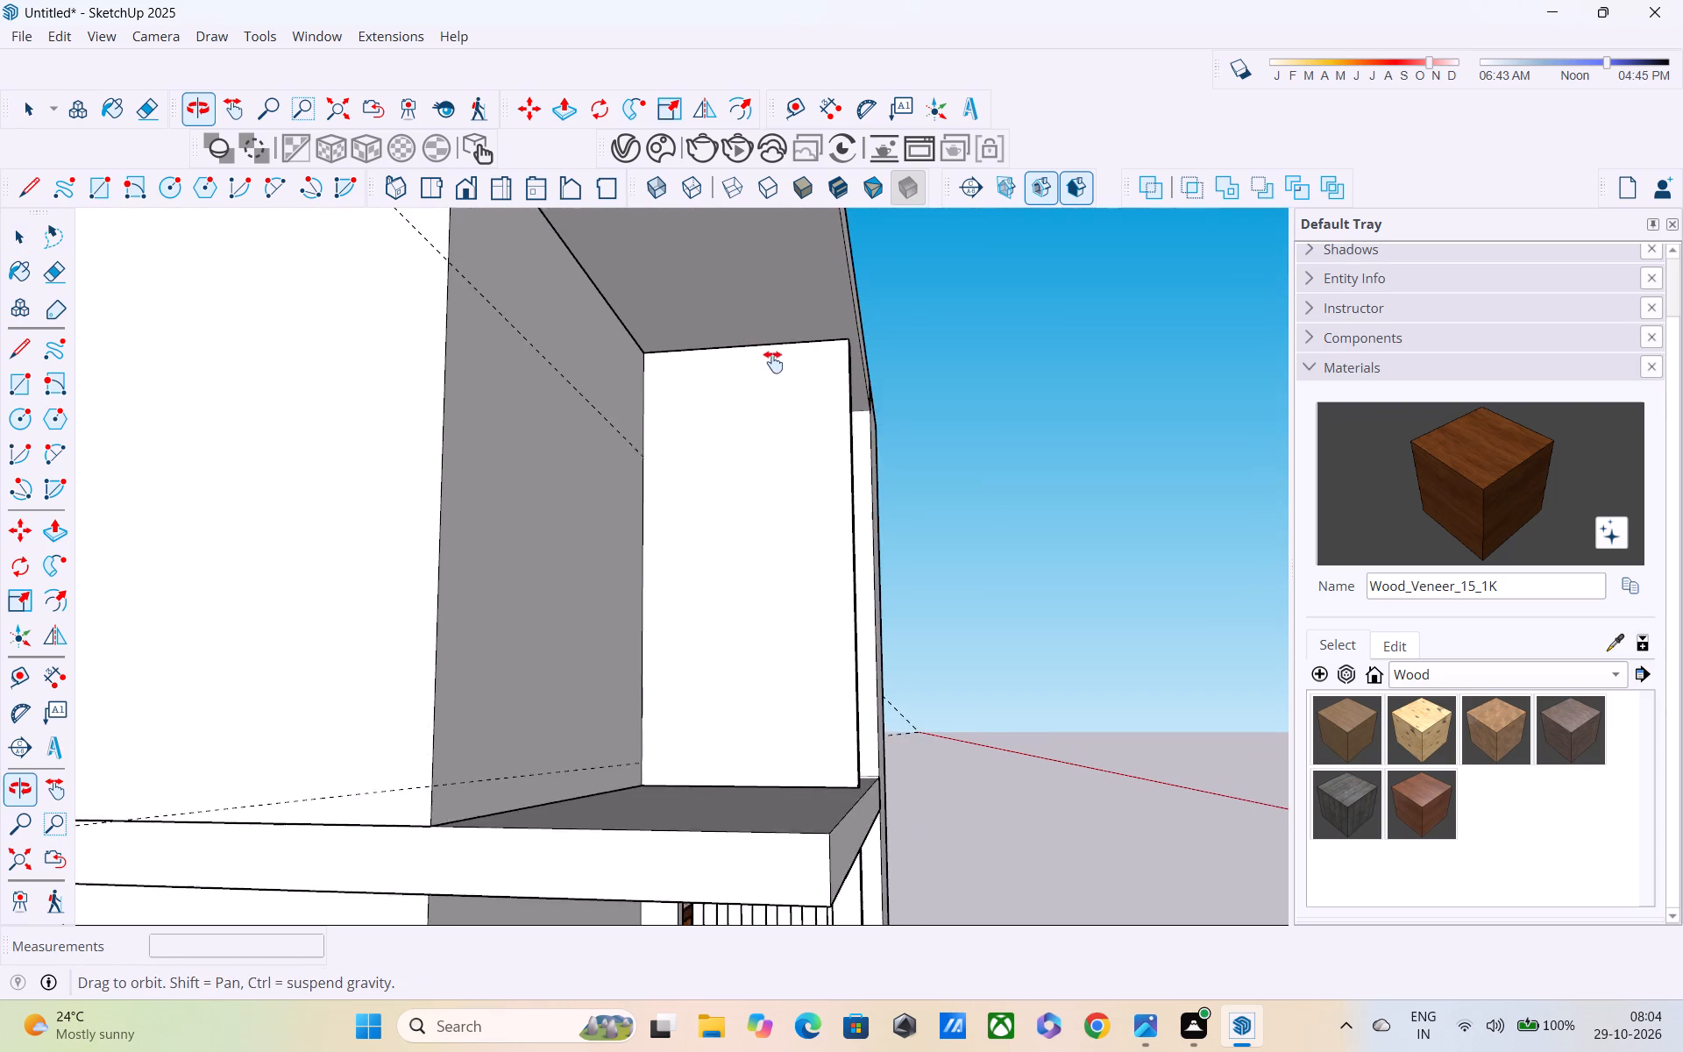
middle_drag(773, 362, 773, 369)
shift+scroll(773, 372, down, 1)
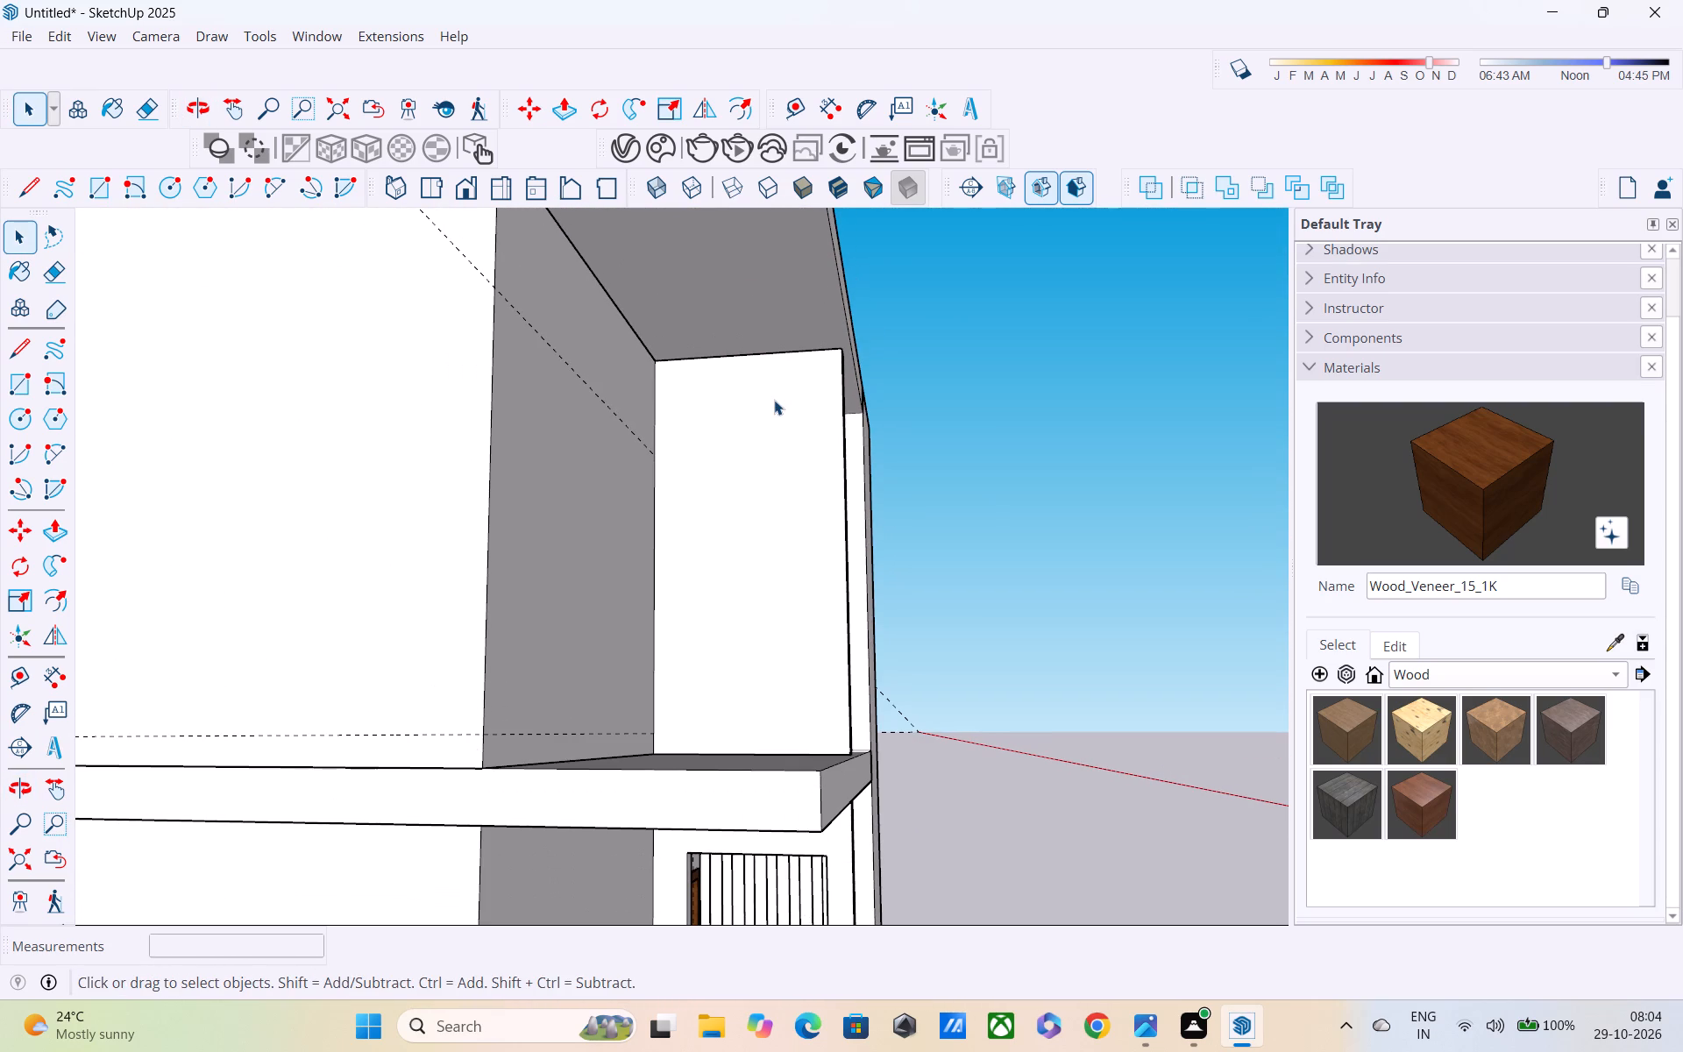
key(t)
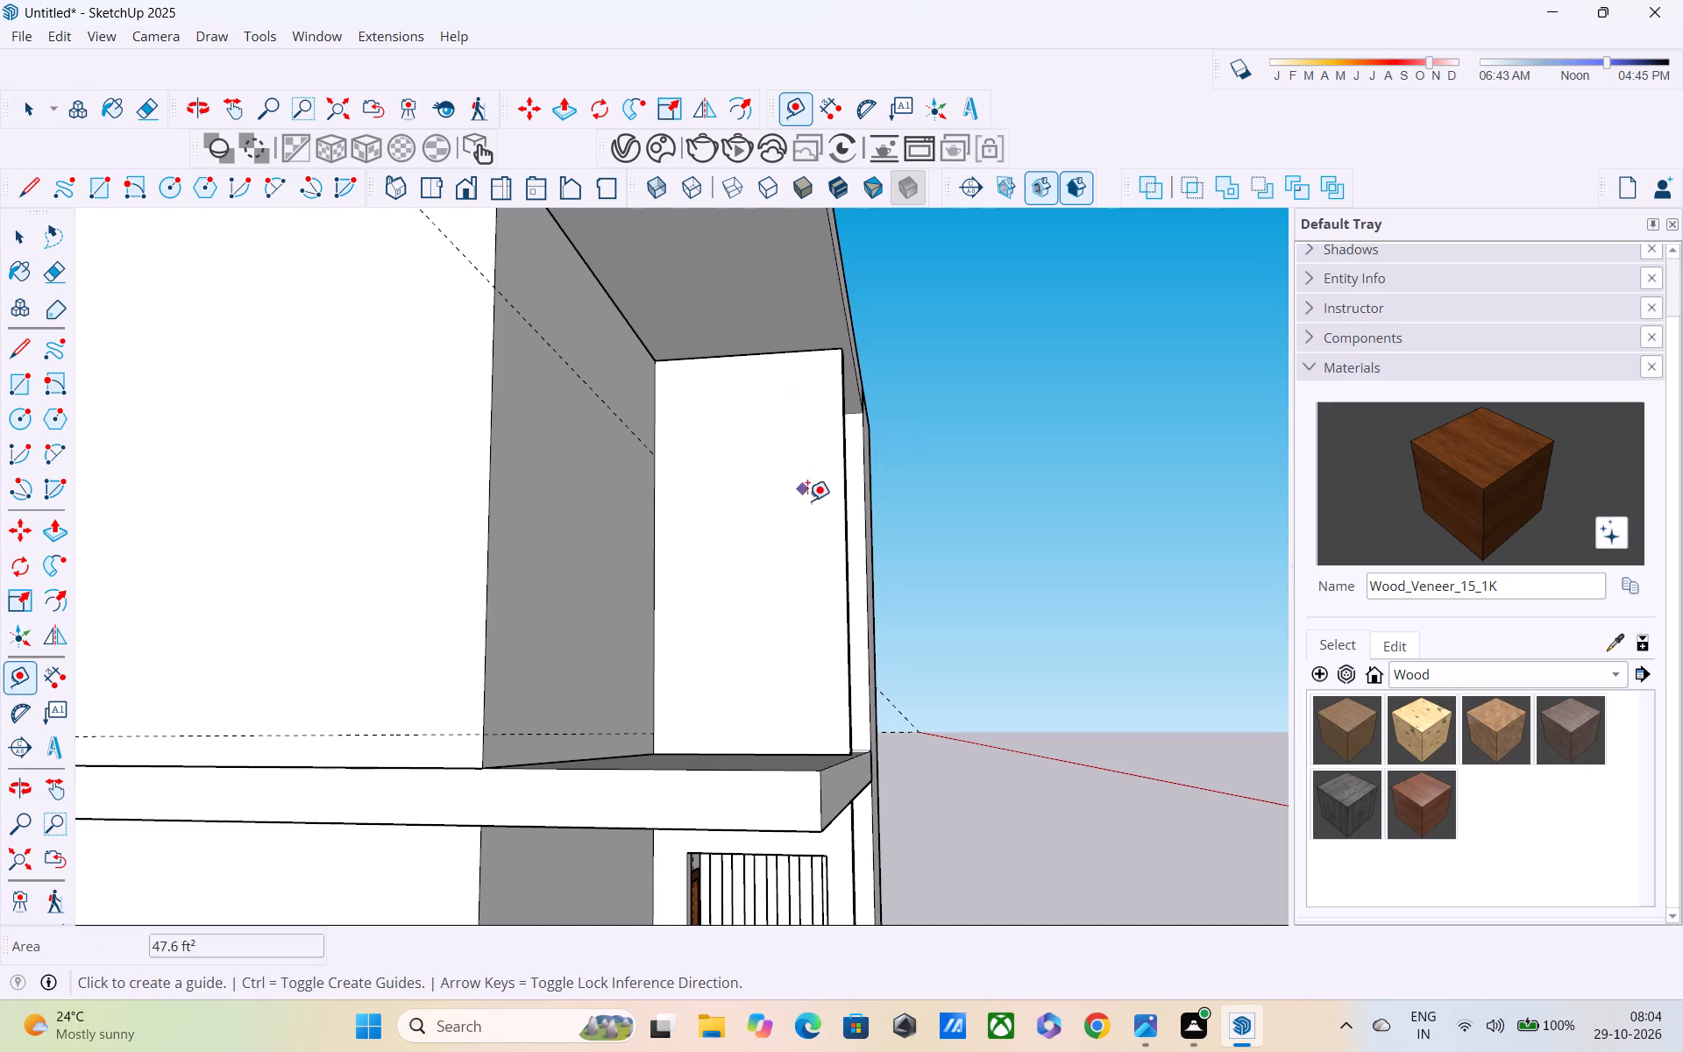
middle_drag(820, 529, 808, 498)
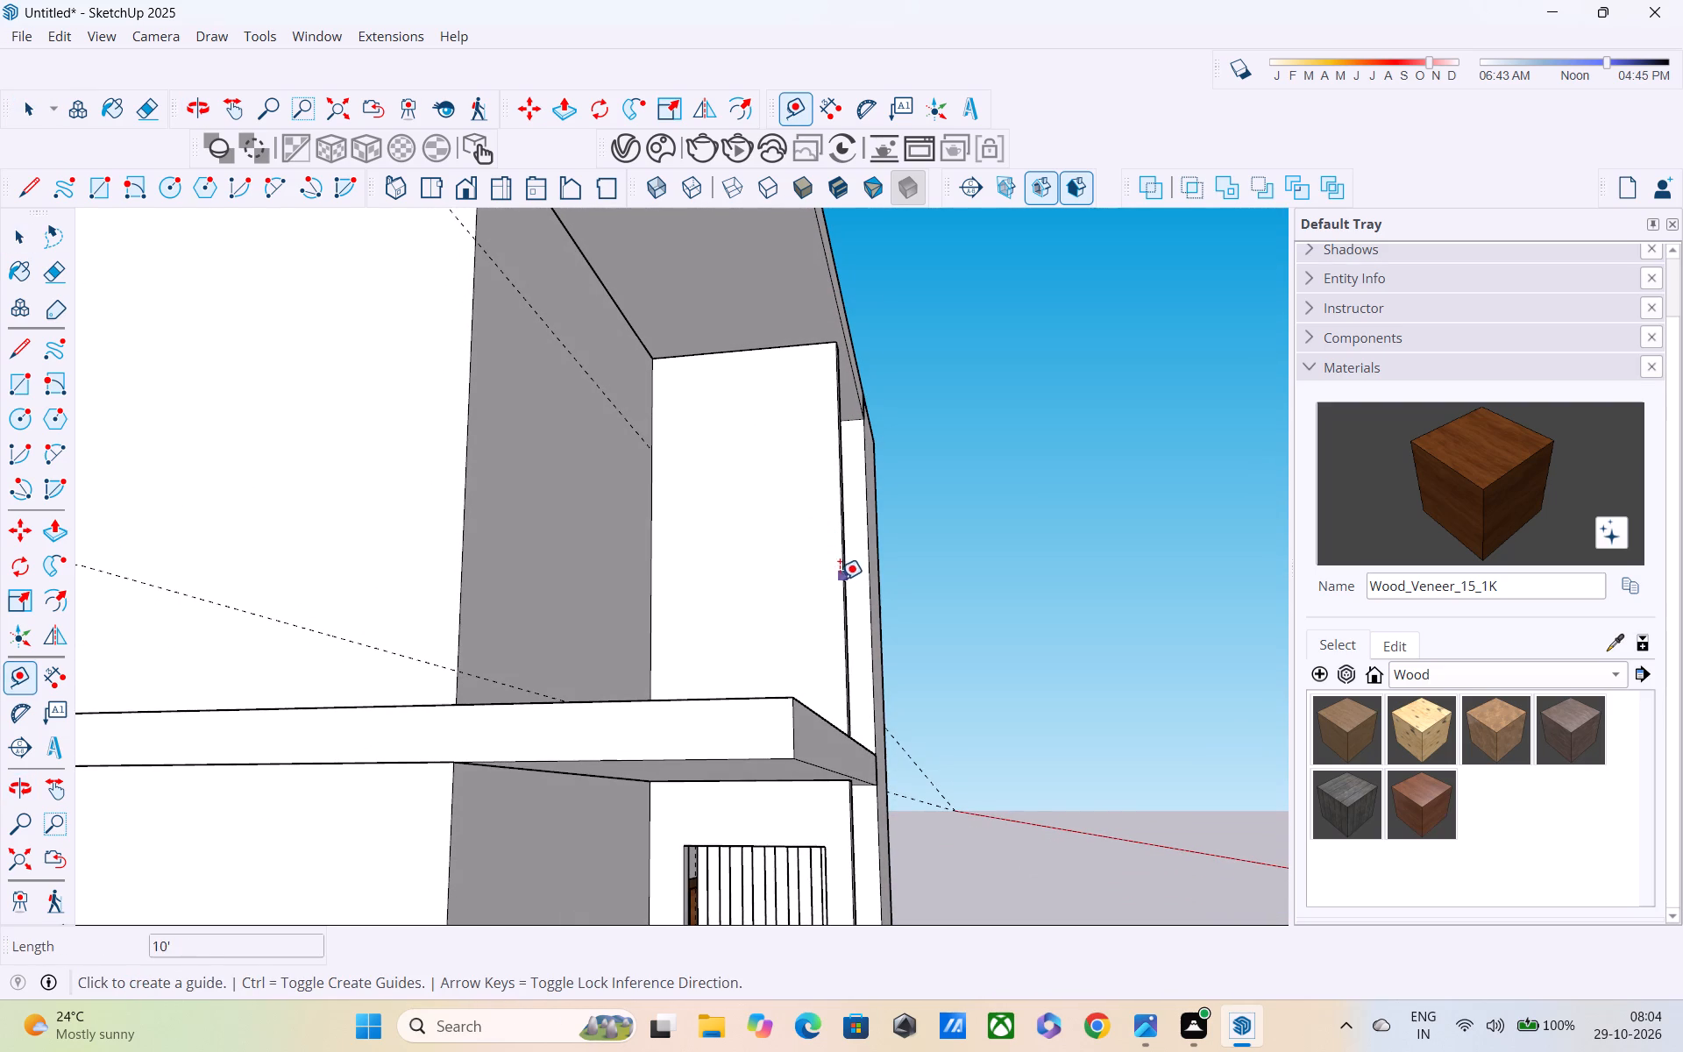
click(849, 839)
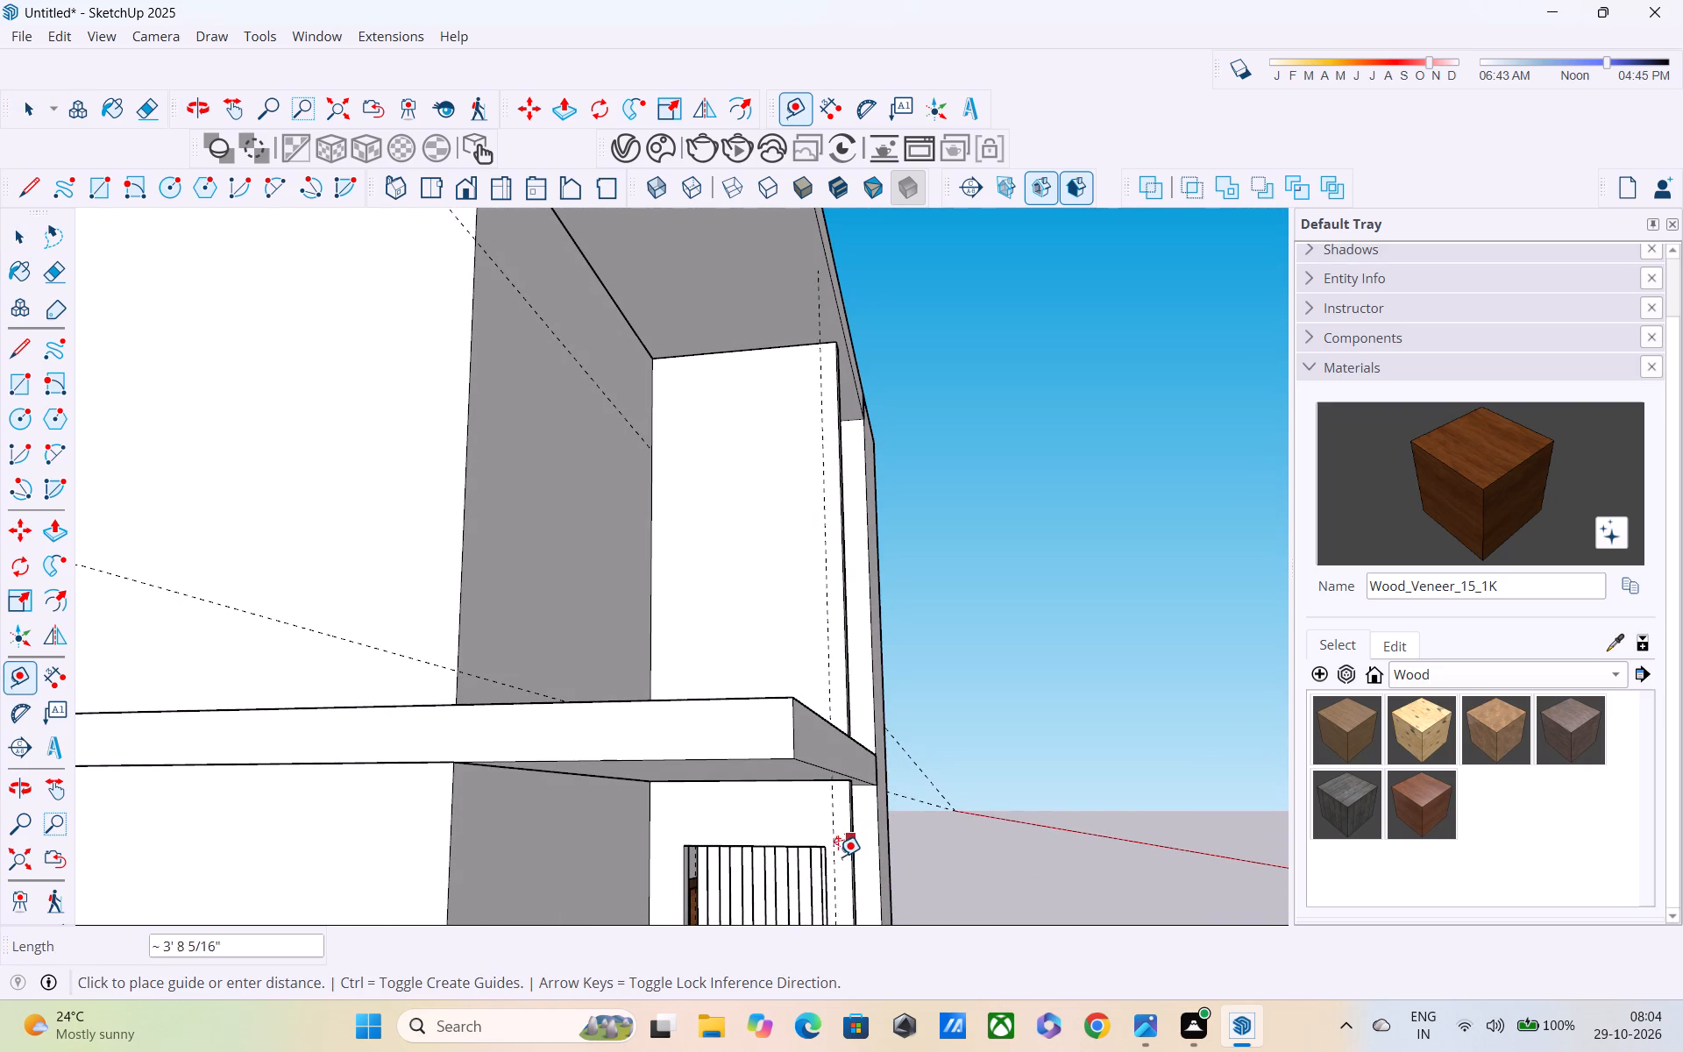
click(826, 849)
Place a second vertical guide 3' 4" from the first, in line with the grille opening's side nearer the house wall.
middle_drag(839, 693, 846, 806)
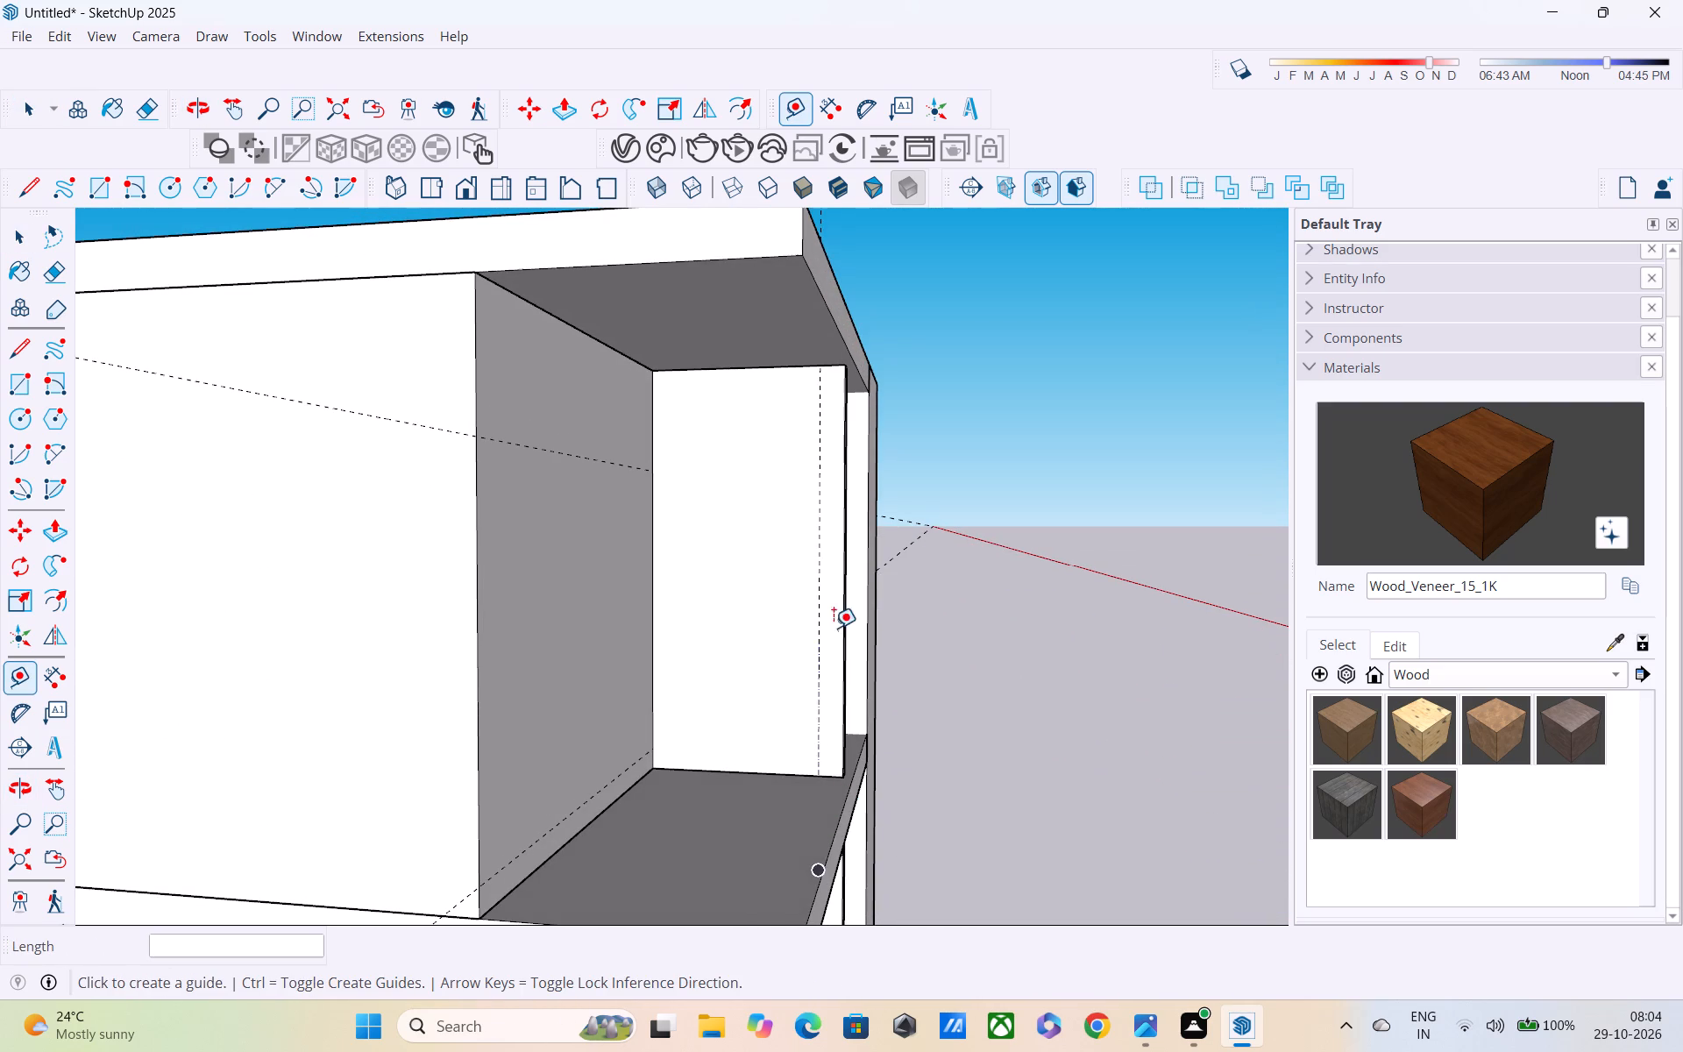
click(814, 590)
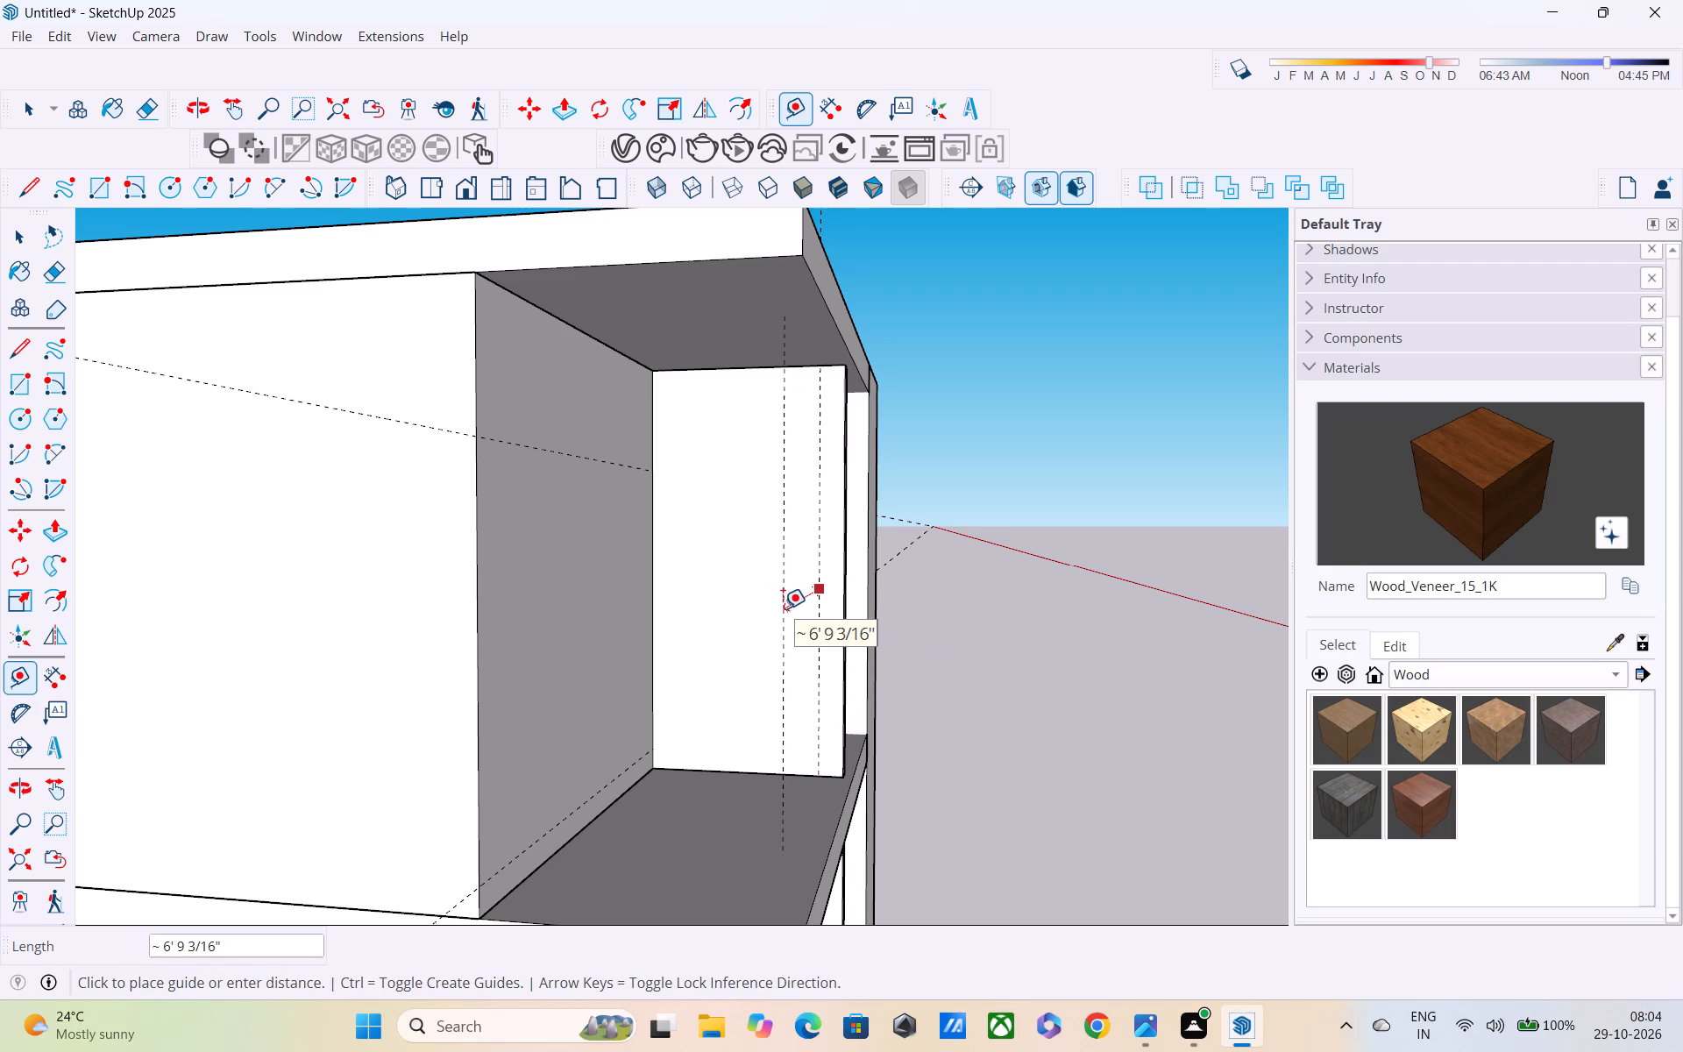
middle_drag(783, 608, 778, 305)
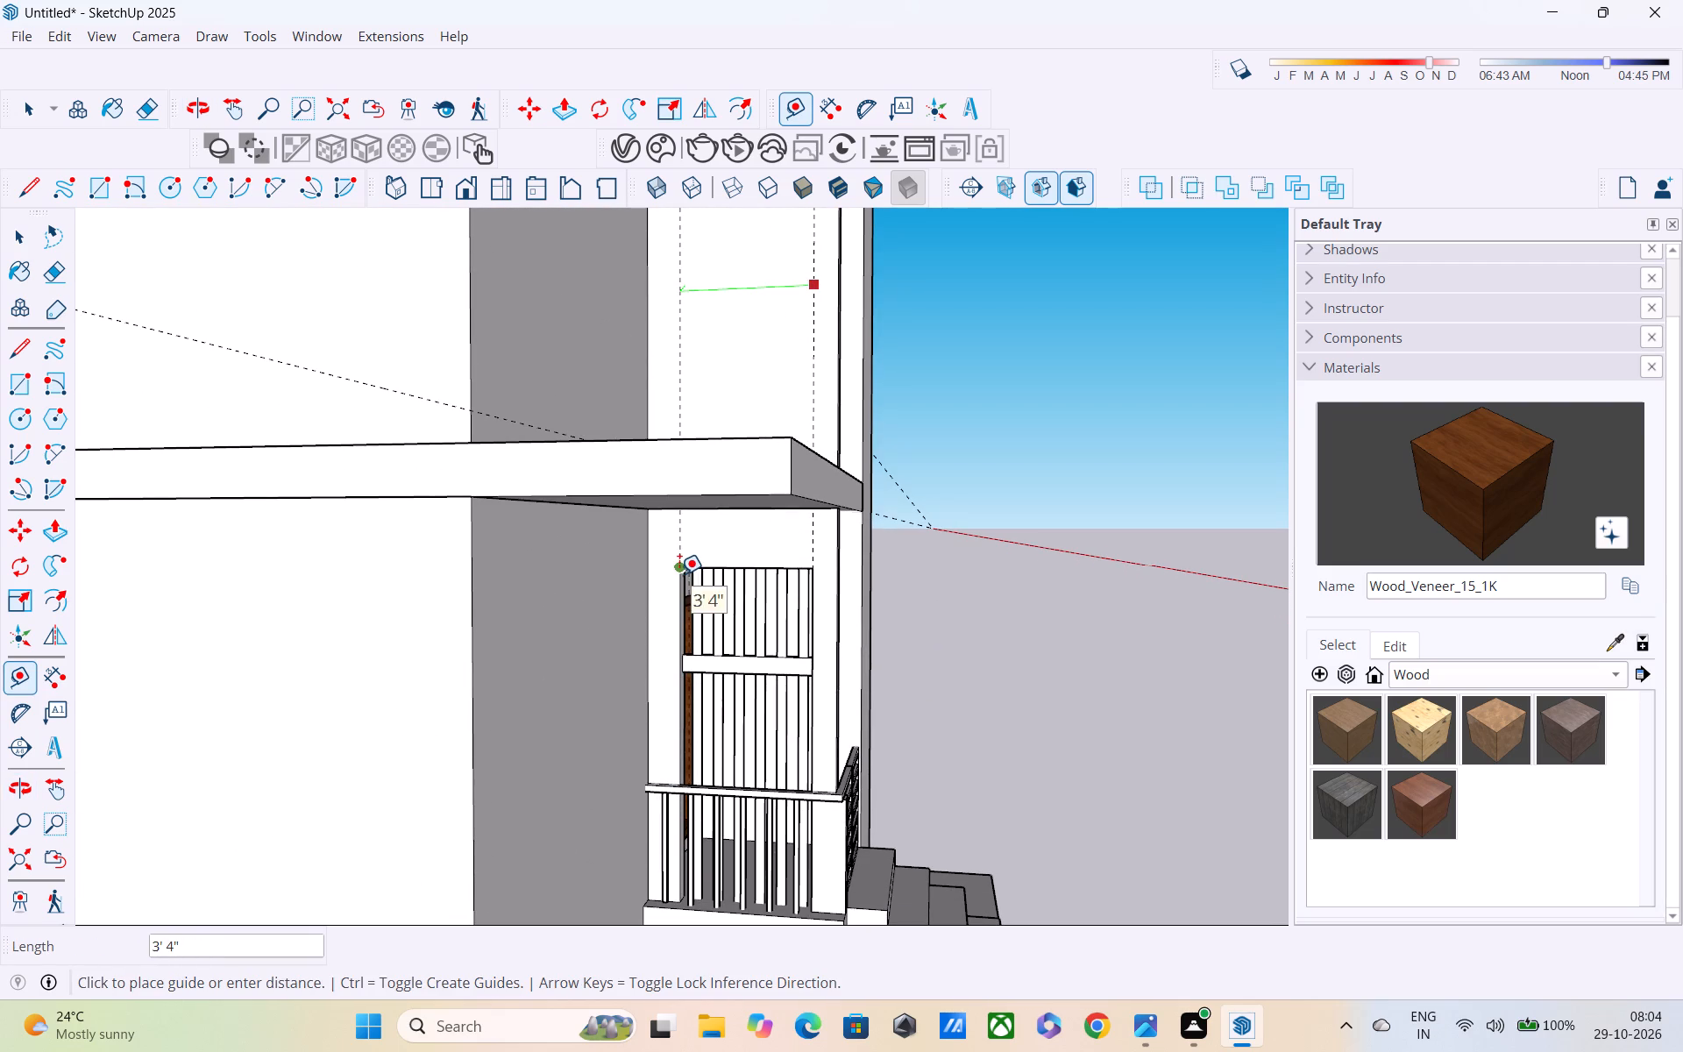
click(679, 574)
Place a horizontal guide on the balcony partition, 2' above its base edge on the slab.
shift+middle_drag(684, 488, 688, 561)
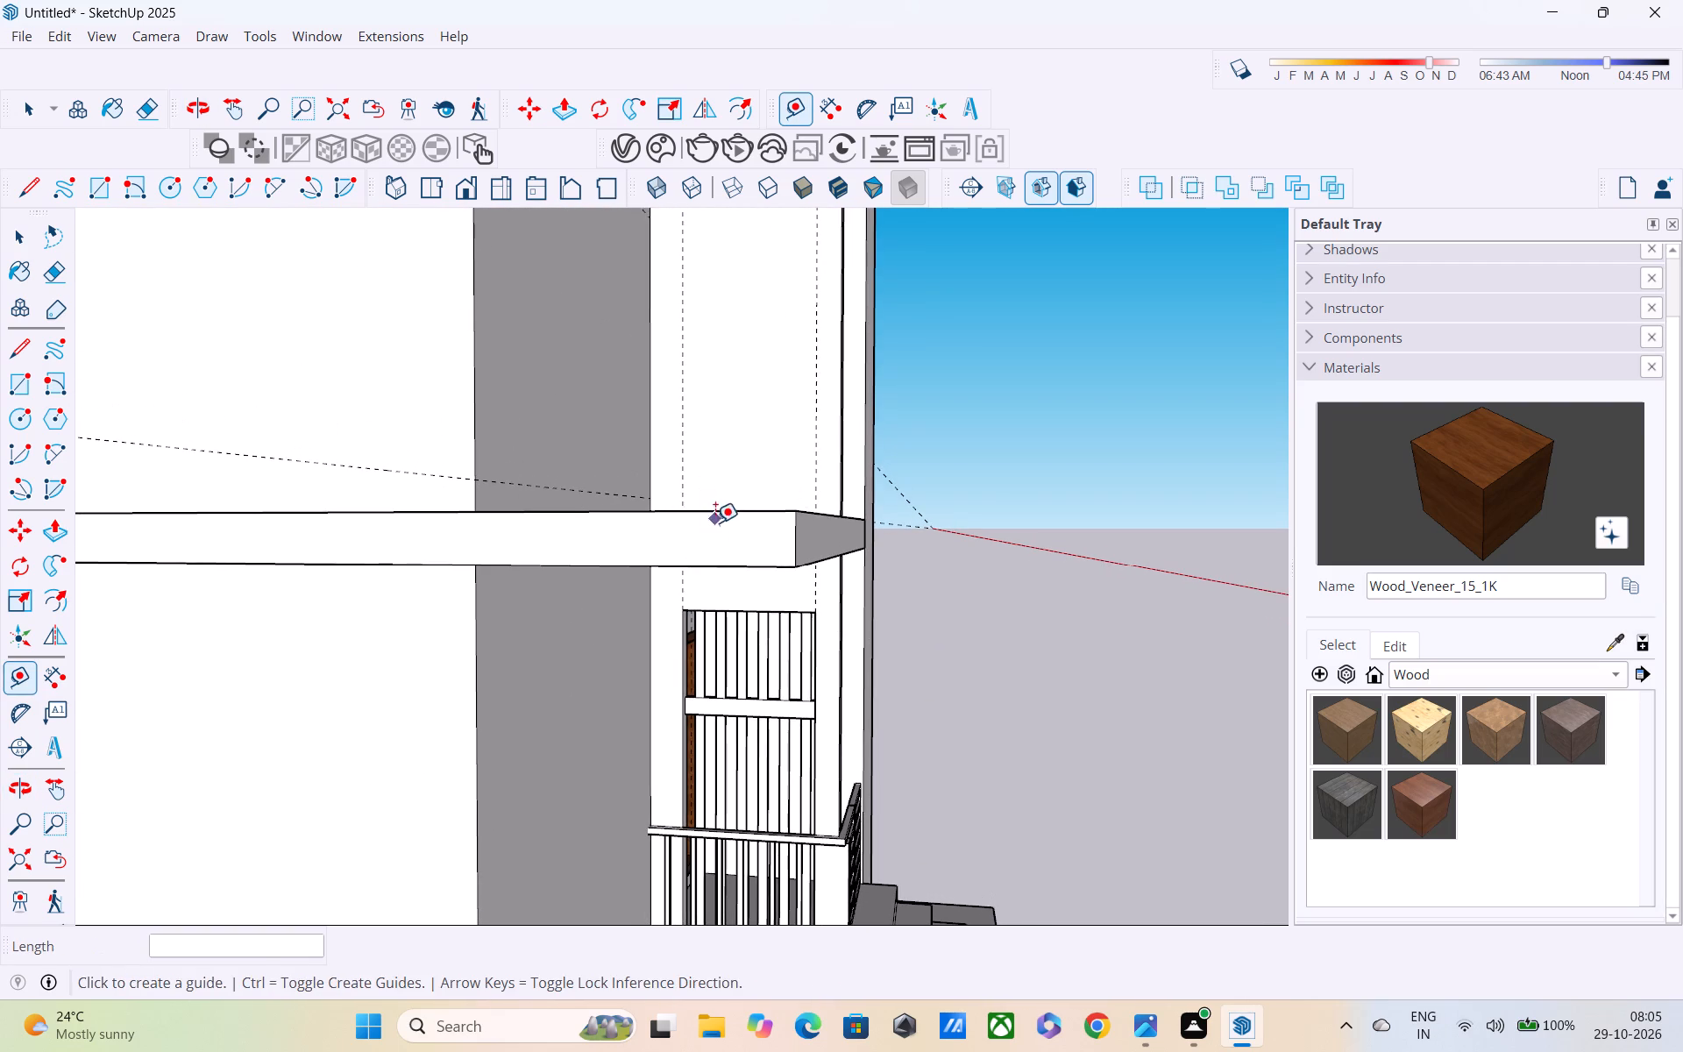
shift+middle_drag(716, 552, 724, 753)
middle_drag(732, 640, 728, 295)
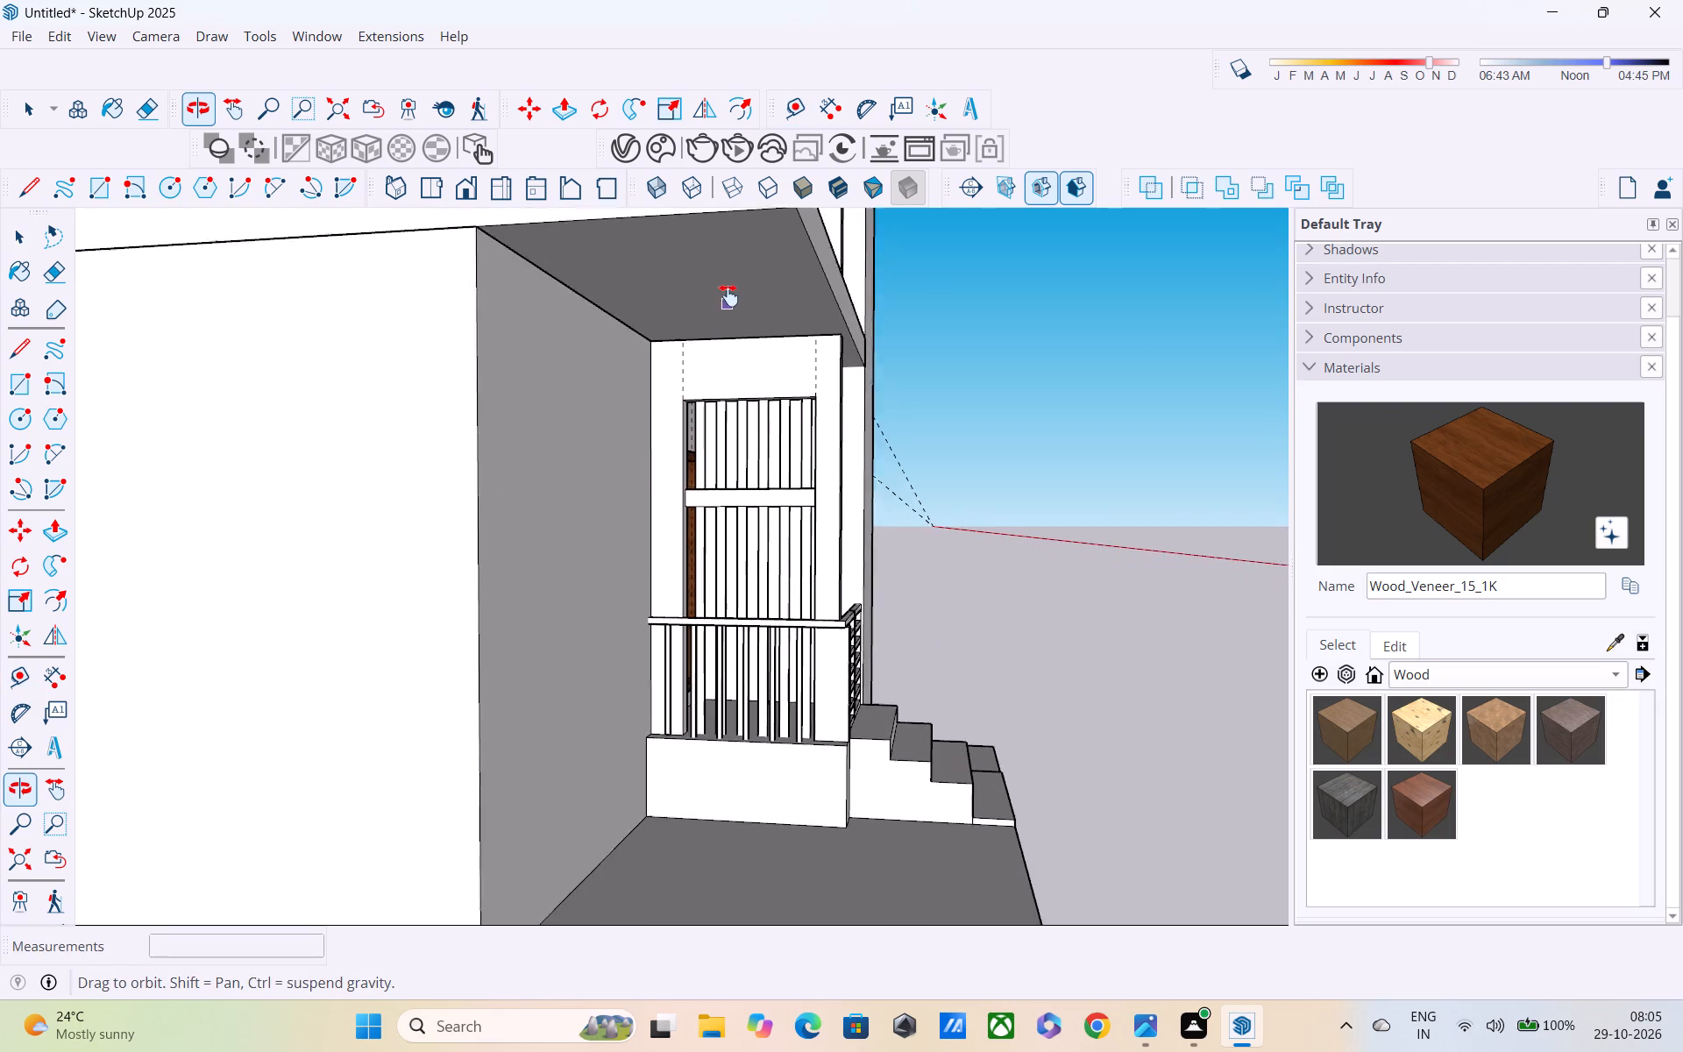
middle_drag(728, 295, 742, 579)
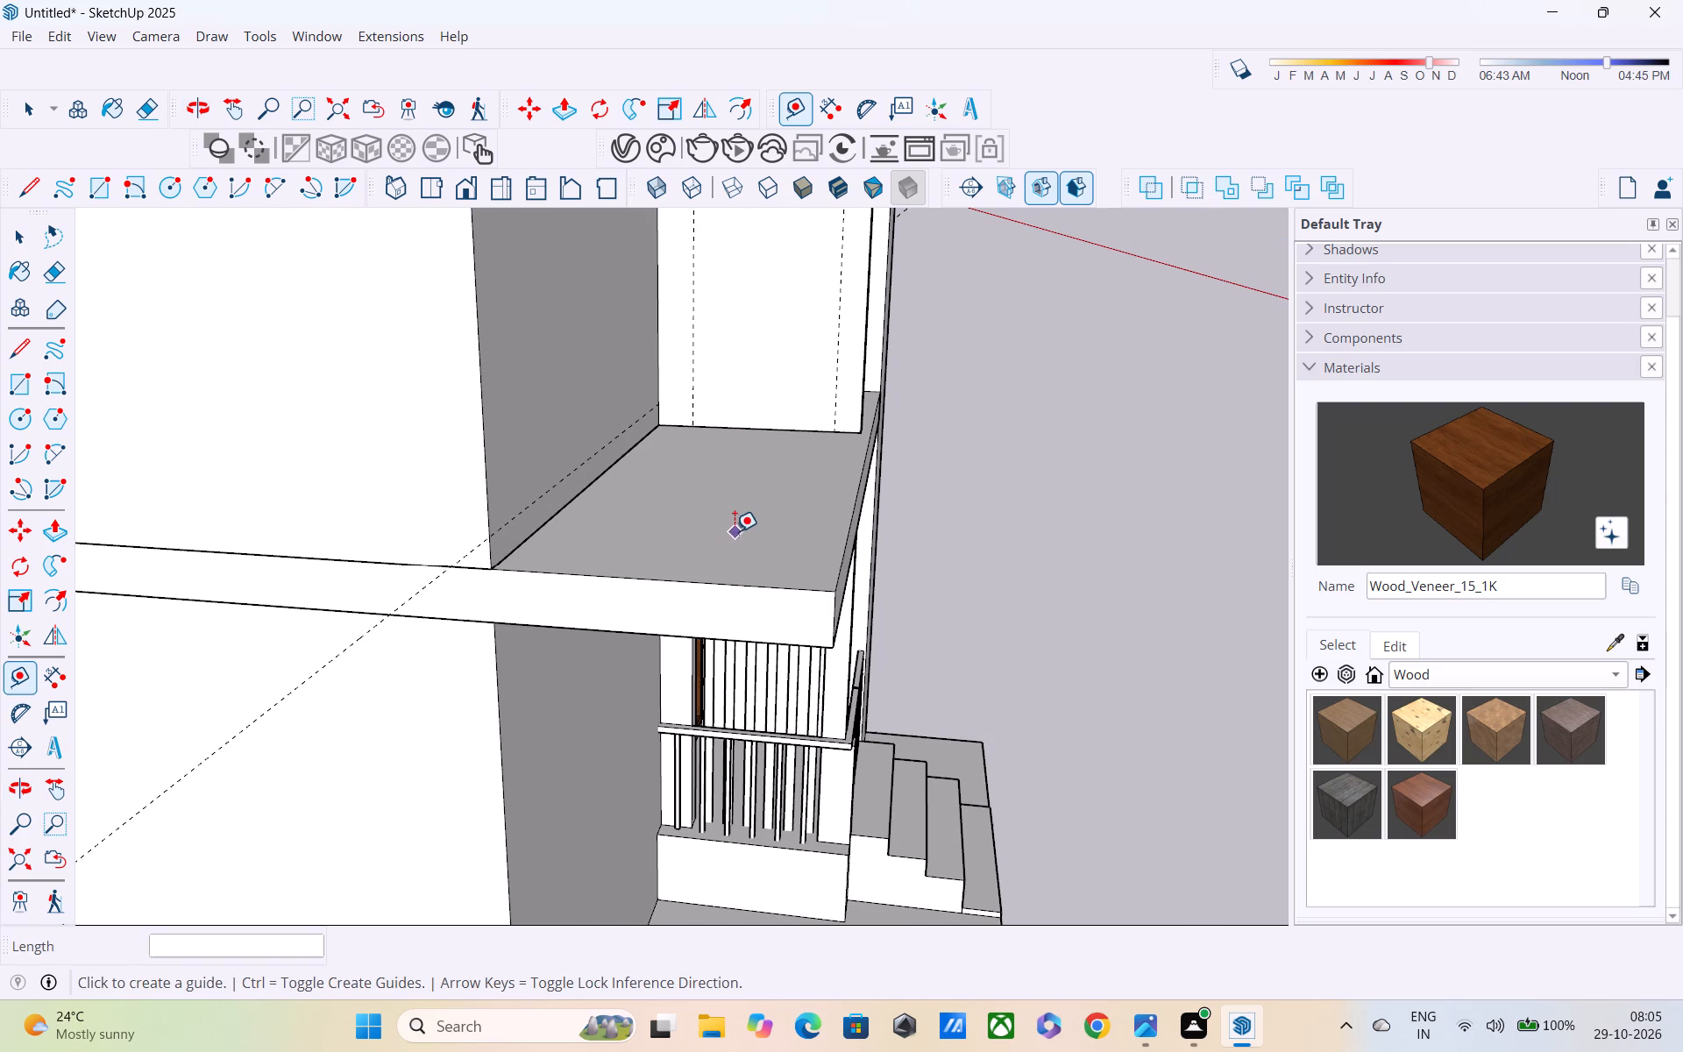
scroll(735, 516, down, 1)
shift+middle_drag(735, 516, 747, 721)
shift+middle_drag(754, 629, 763, 703)
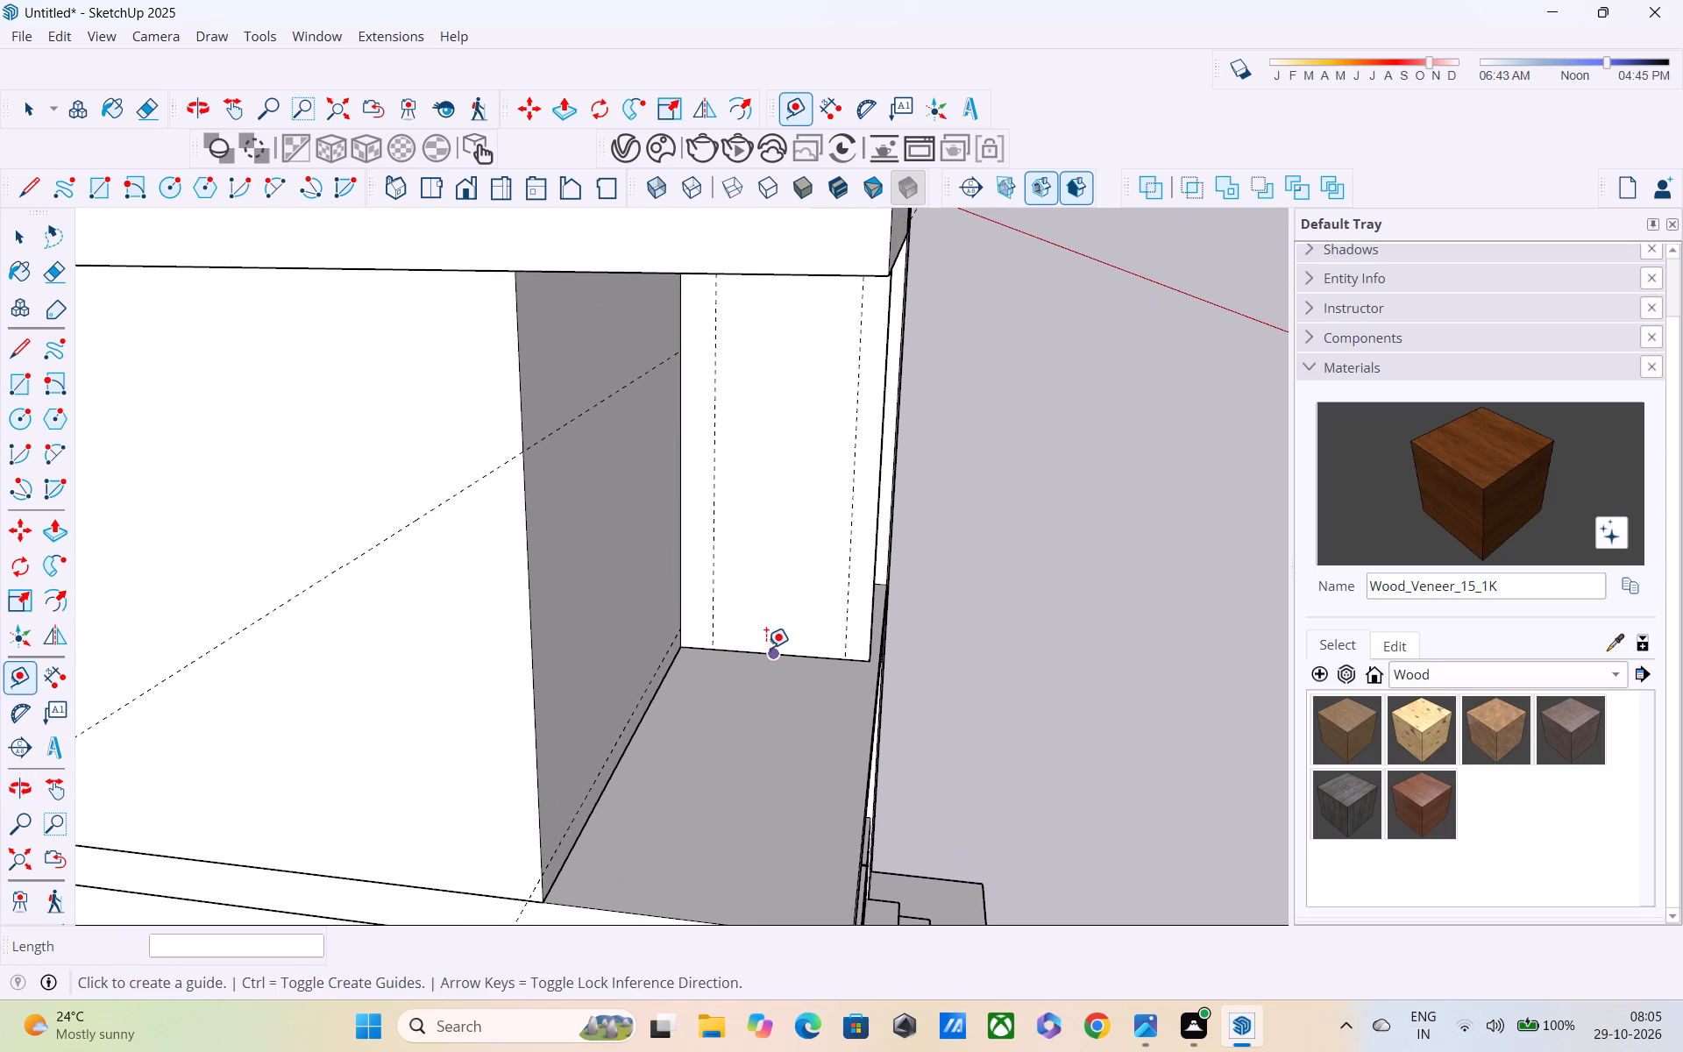
click(766, 647)
key(Escape)
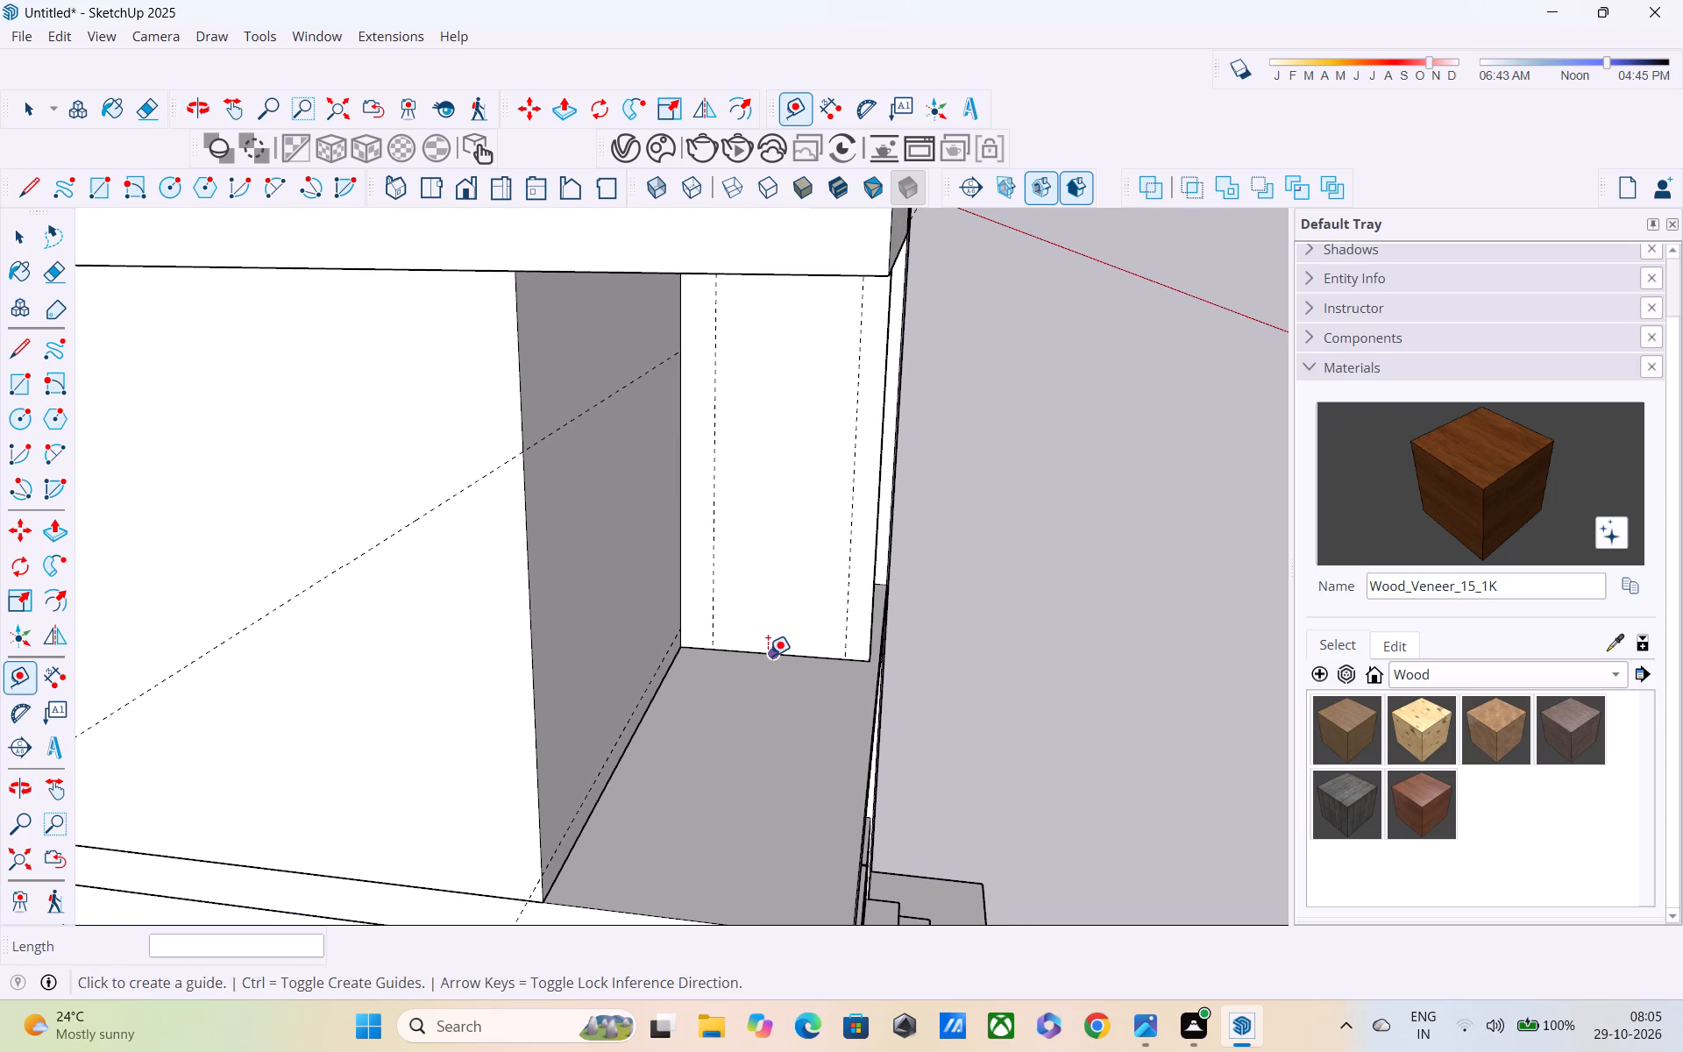
click(768, 656)
shift+middle_drag(771, 514, 848, 796)
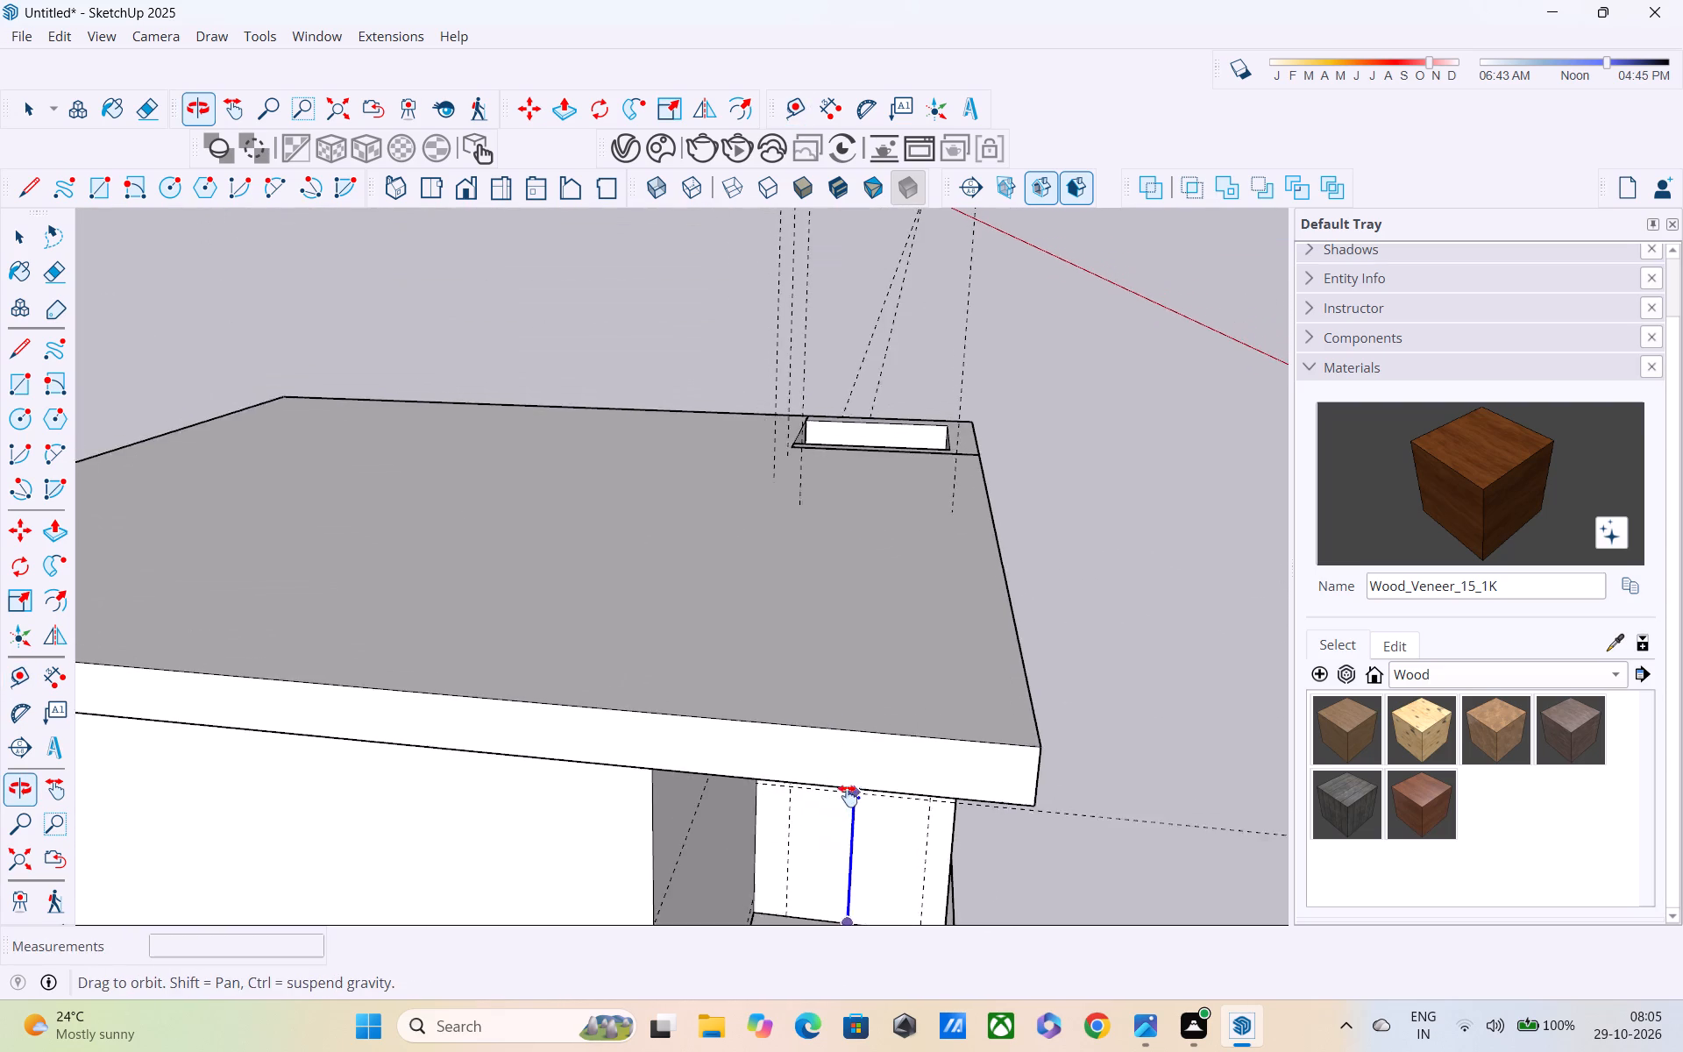
shift+middle_drag(848, 796, 849, 797)
middle_drag(867, 771, 849, 583)
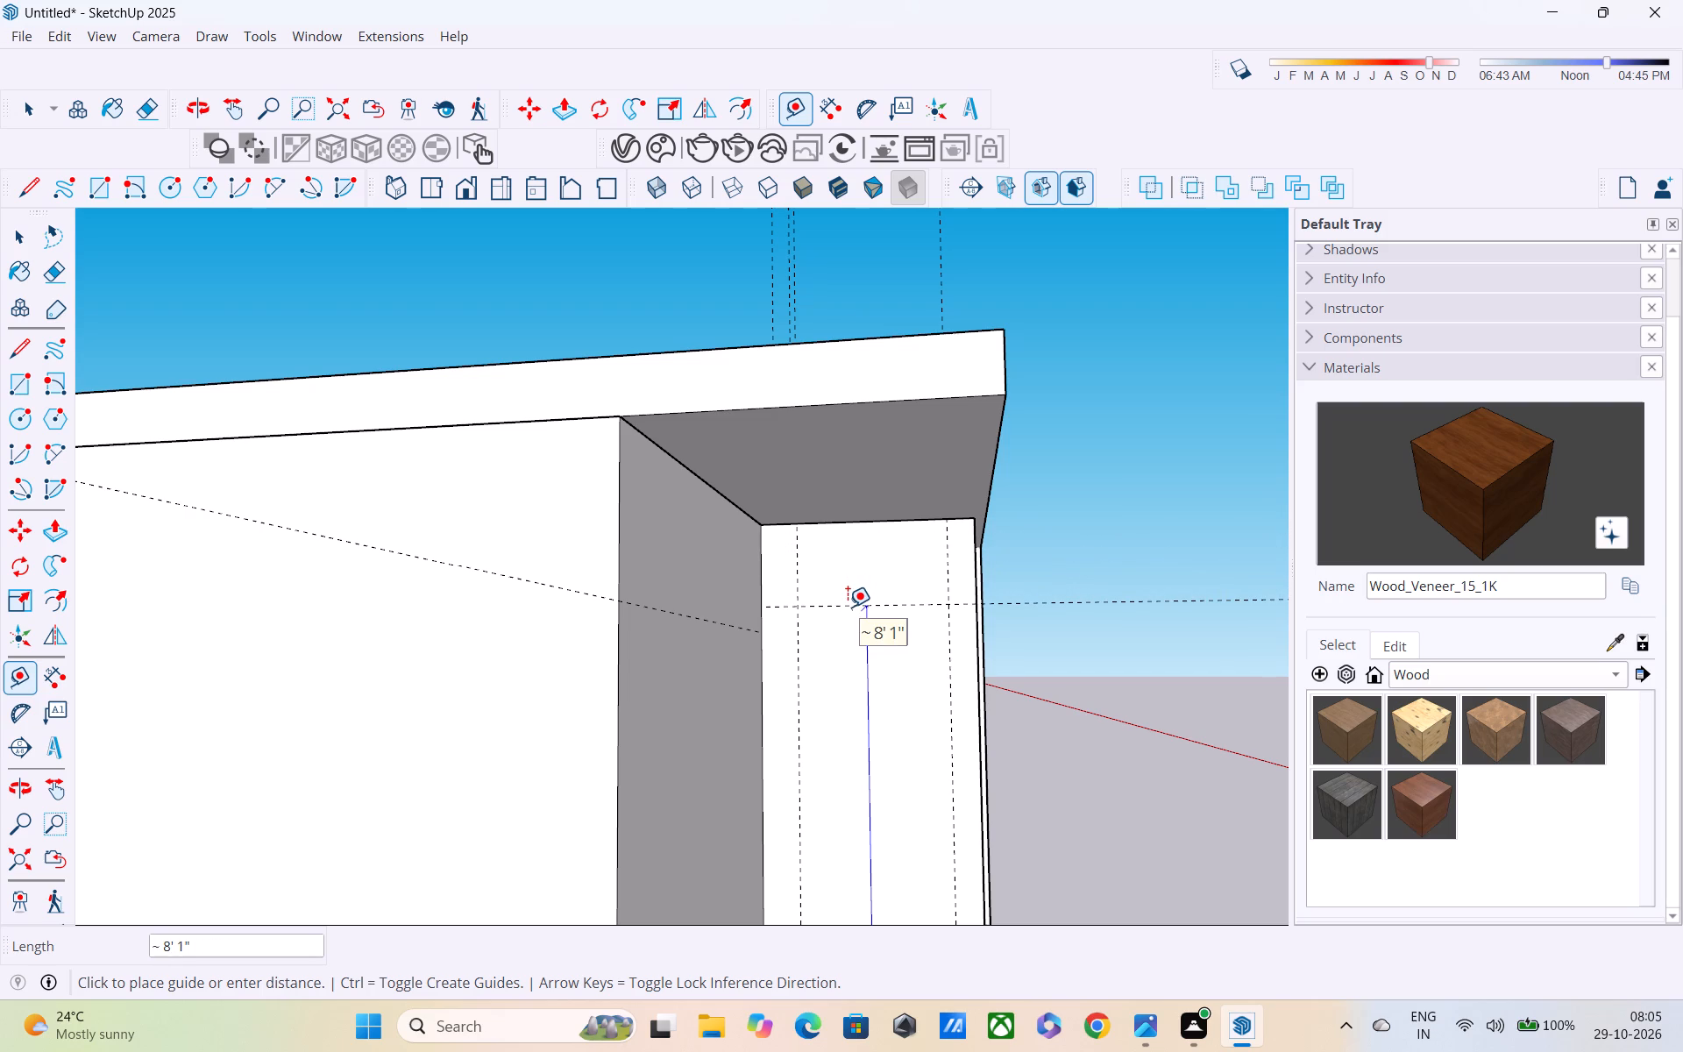
text(2')
key(Return)
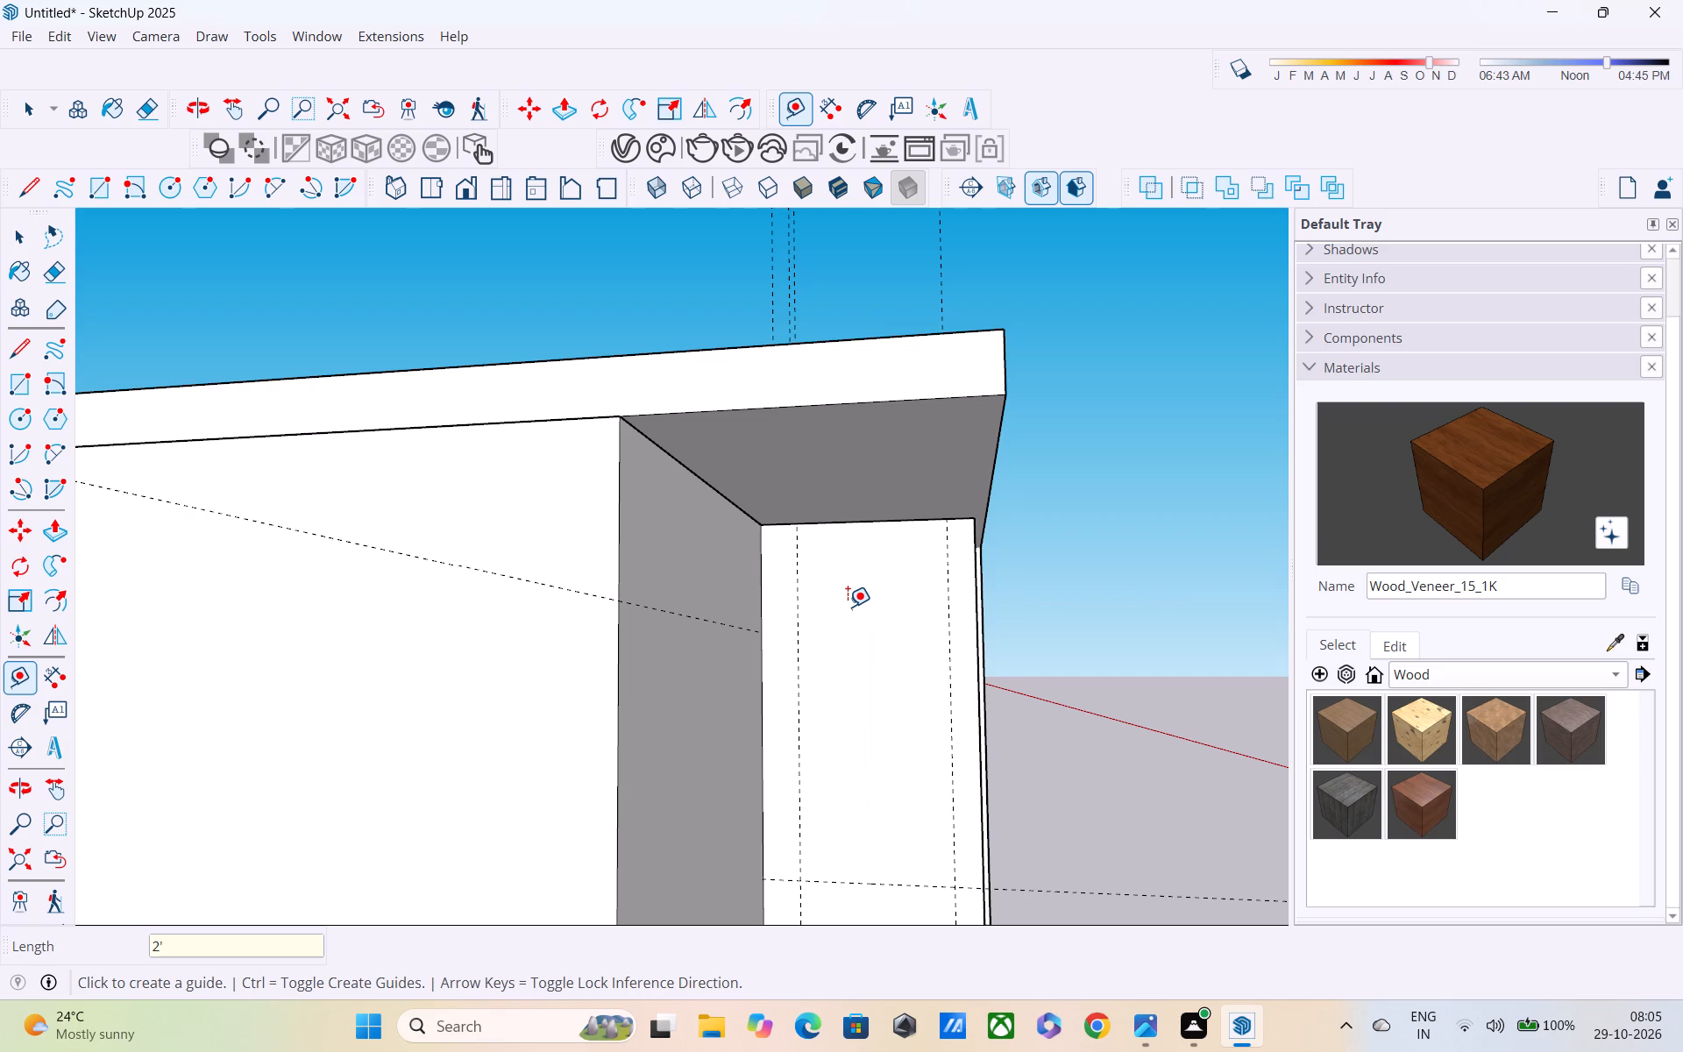
text(2')
key(Return)
Change the horizontal guide's offset to 8' above the partition's base edge.
scroll(848, 615, down, 4)
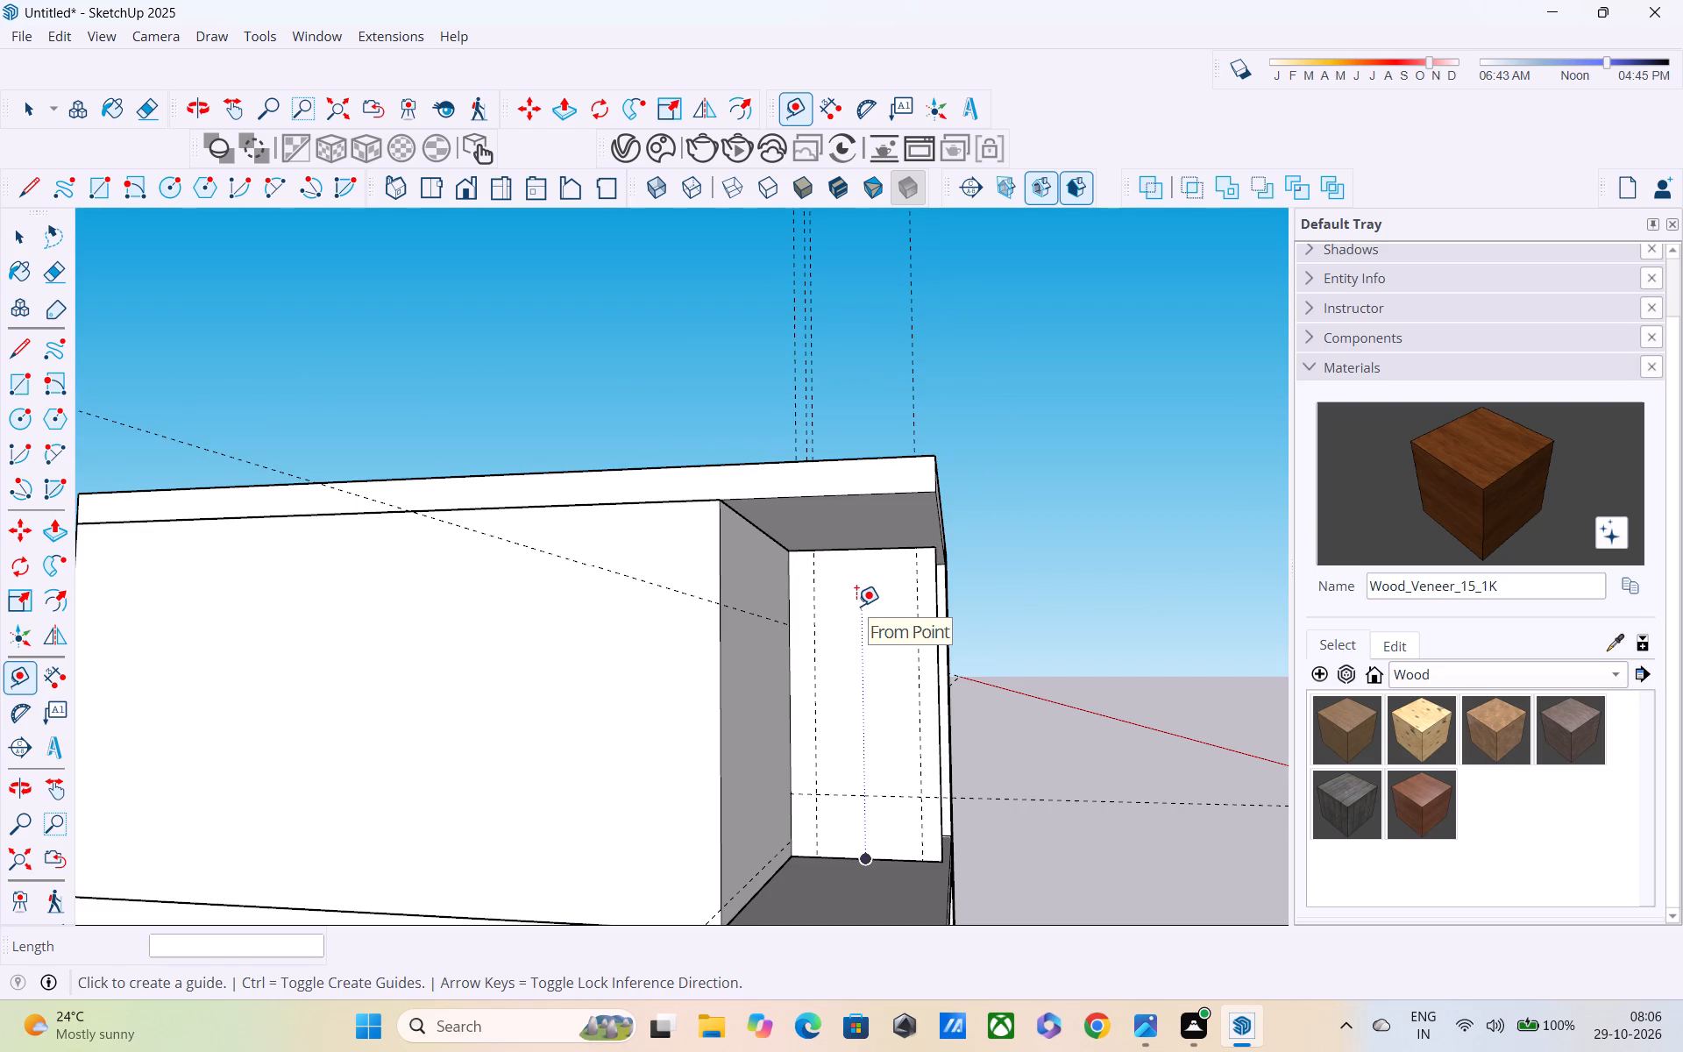
text(8')
key(Return)
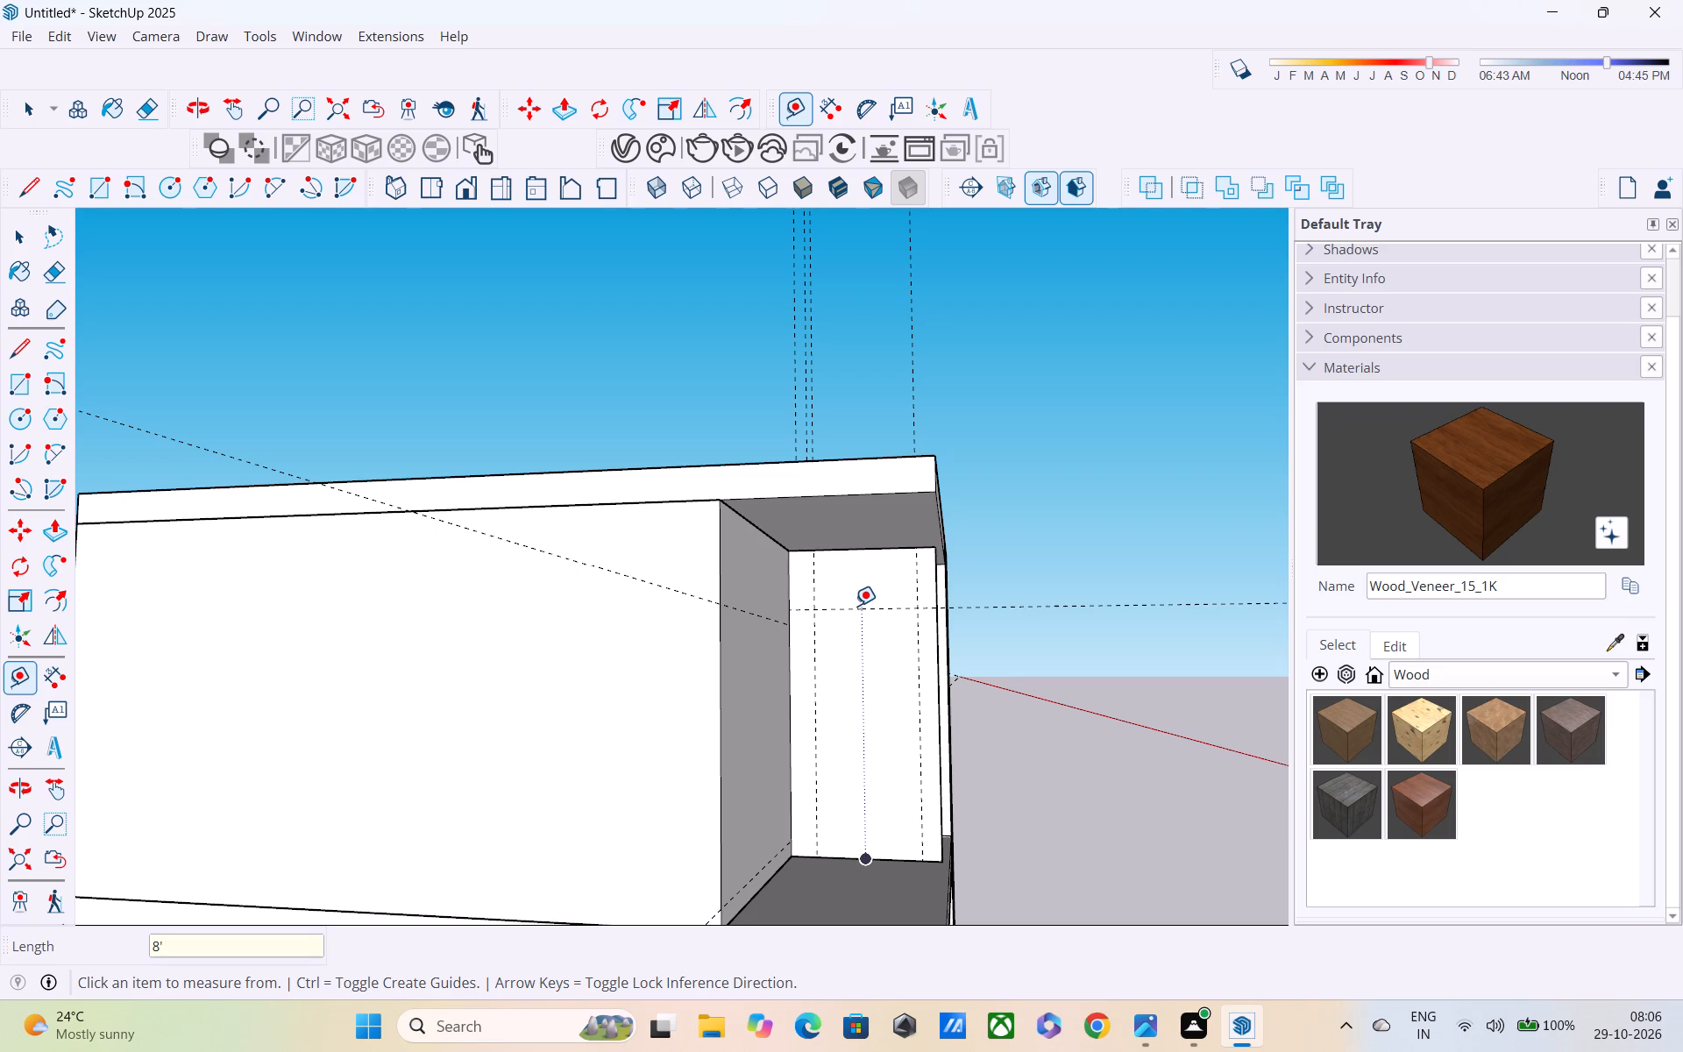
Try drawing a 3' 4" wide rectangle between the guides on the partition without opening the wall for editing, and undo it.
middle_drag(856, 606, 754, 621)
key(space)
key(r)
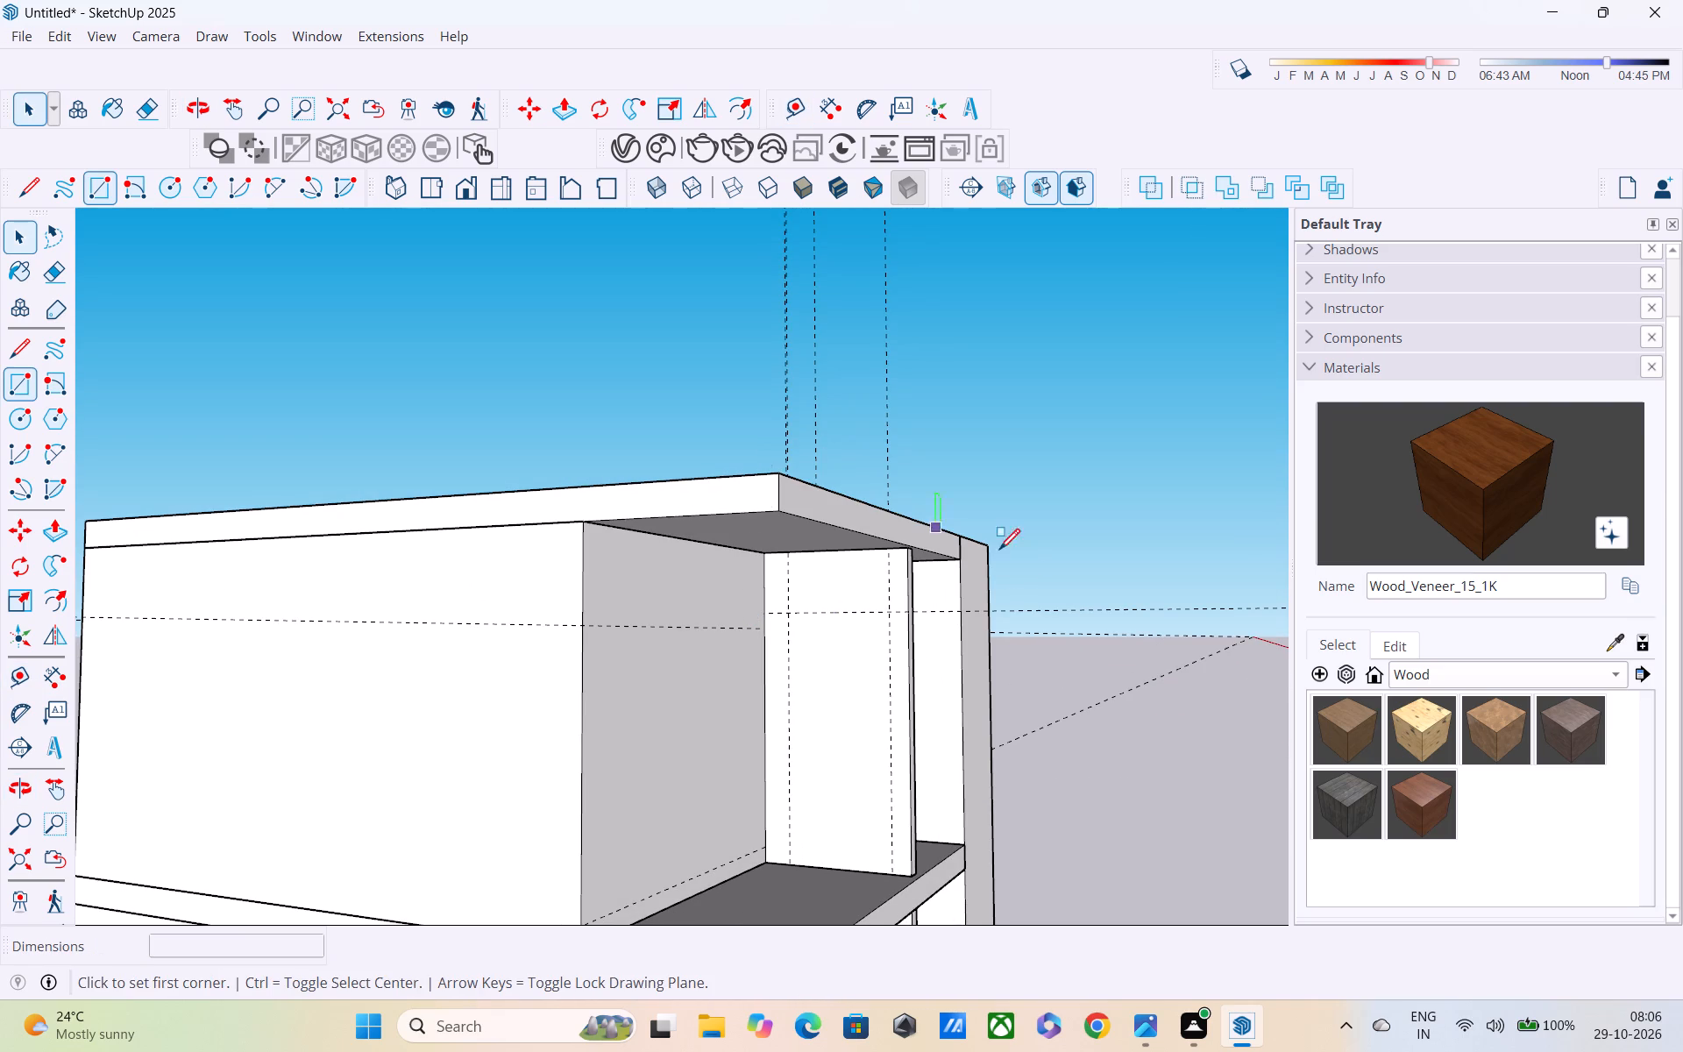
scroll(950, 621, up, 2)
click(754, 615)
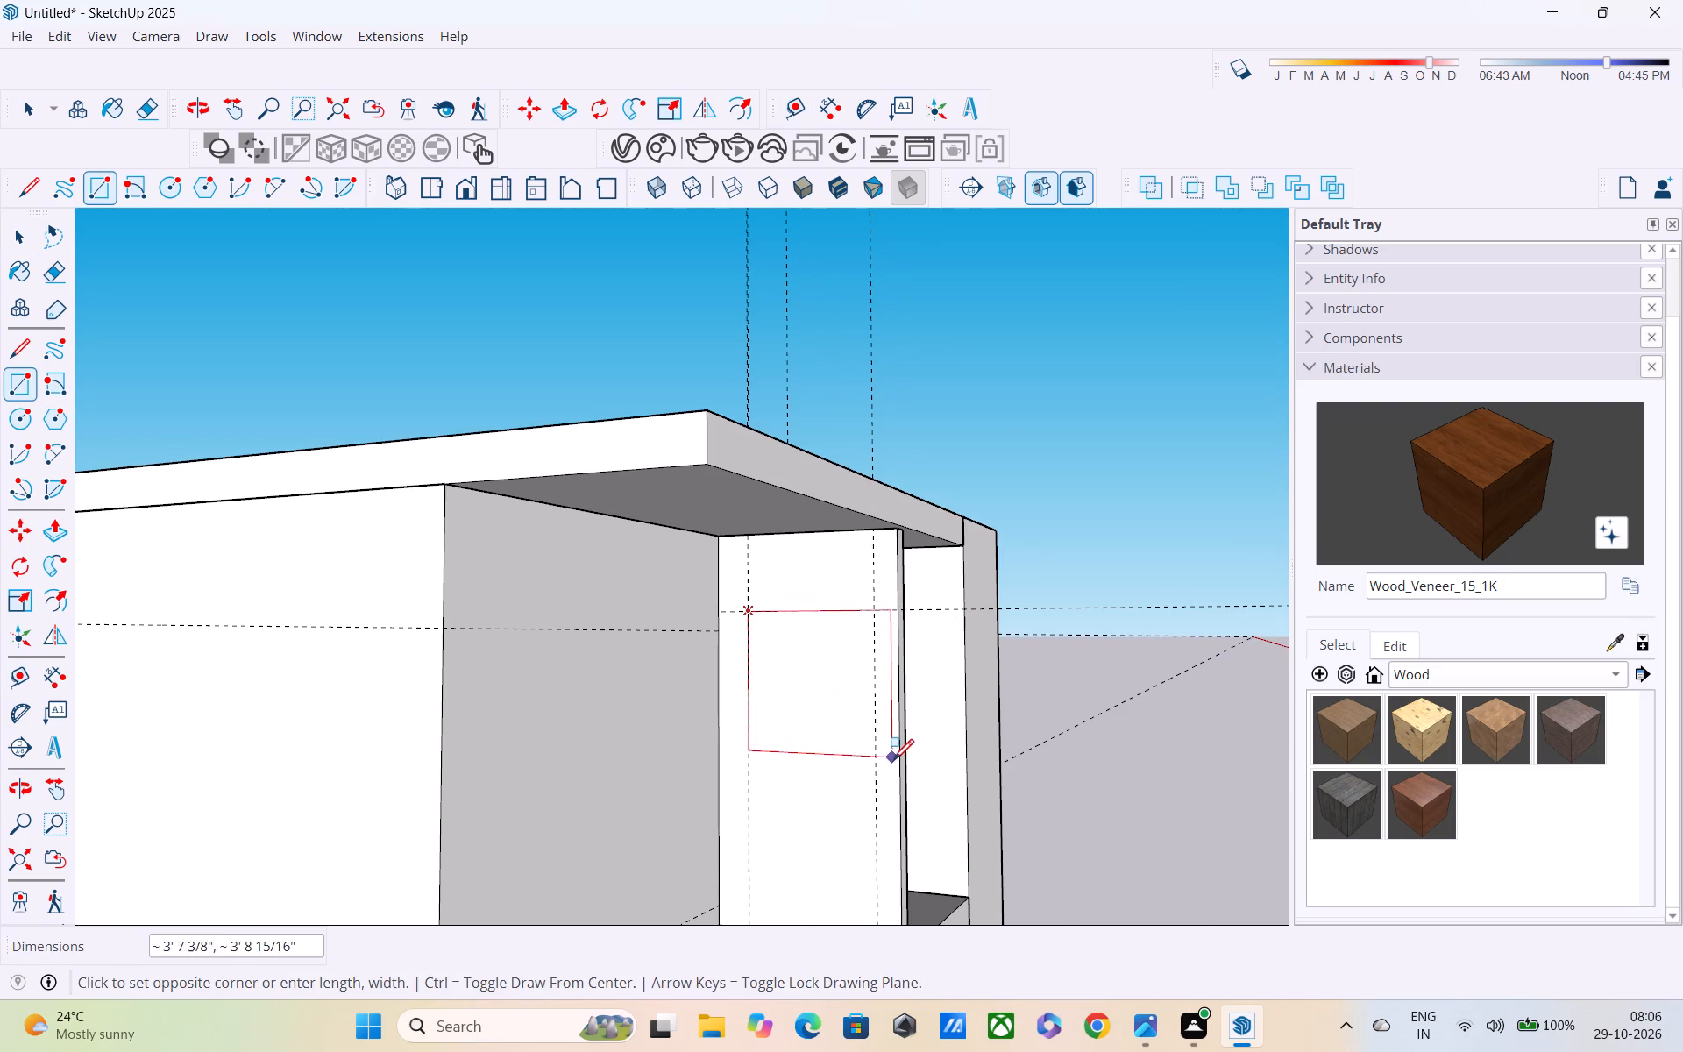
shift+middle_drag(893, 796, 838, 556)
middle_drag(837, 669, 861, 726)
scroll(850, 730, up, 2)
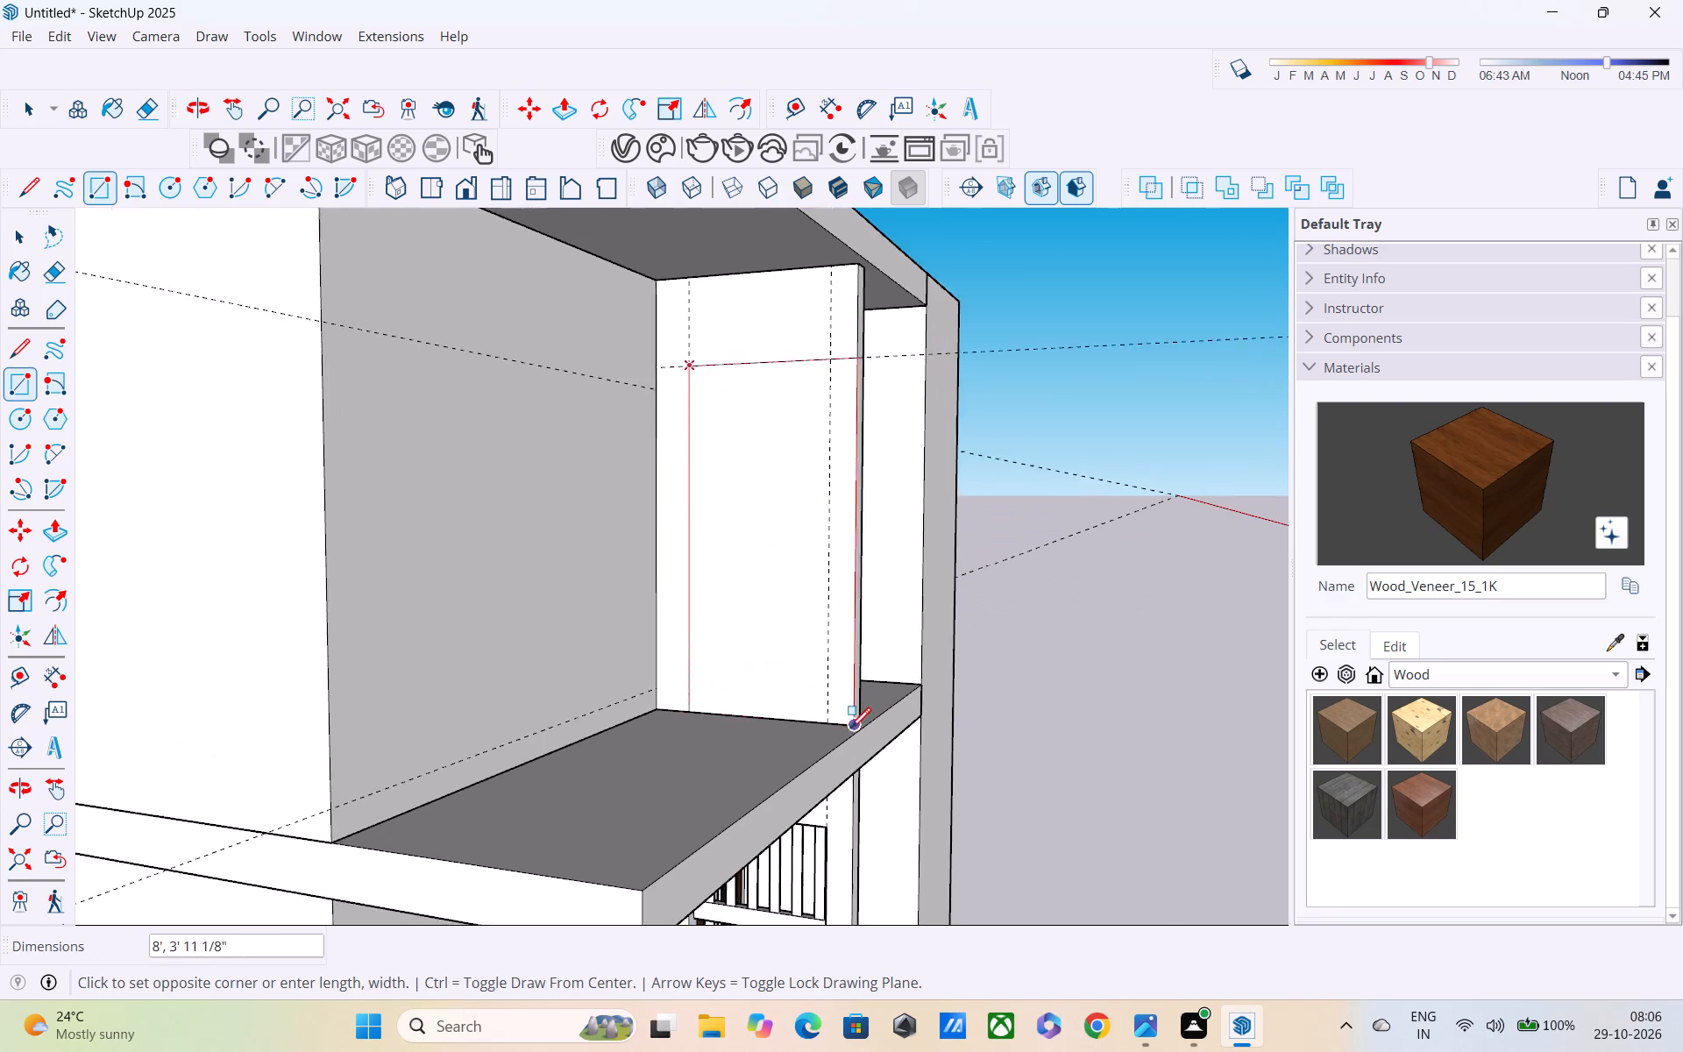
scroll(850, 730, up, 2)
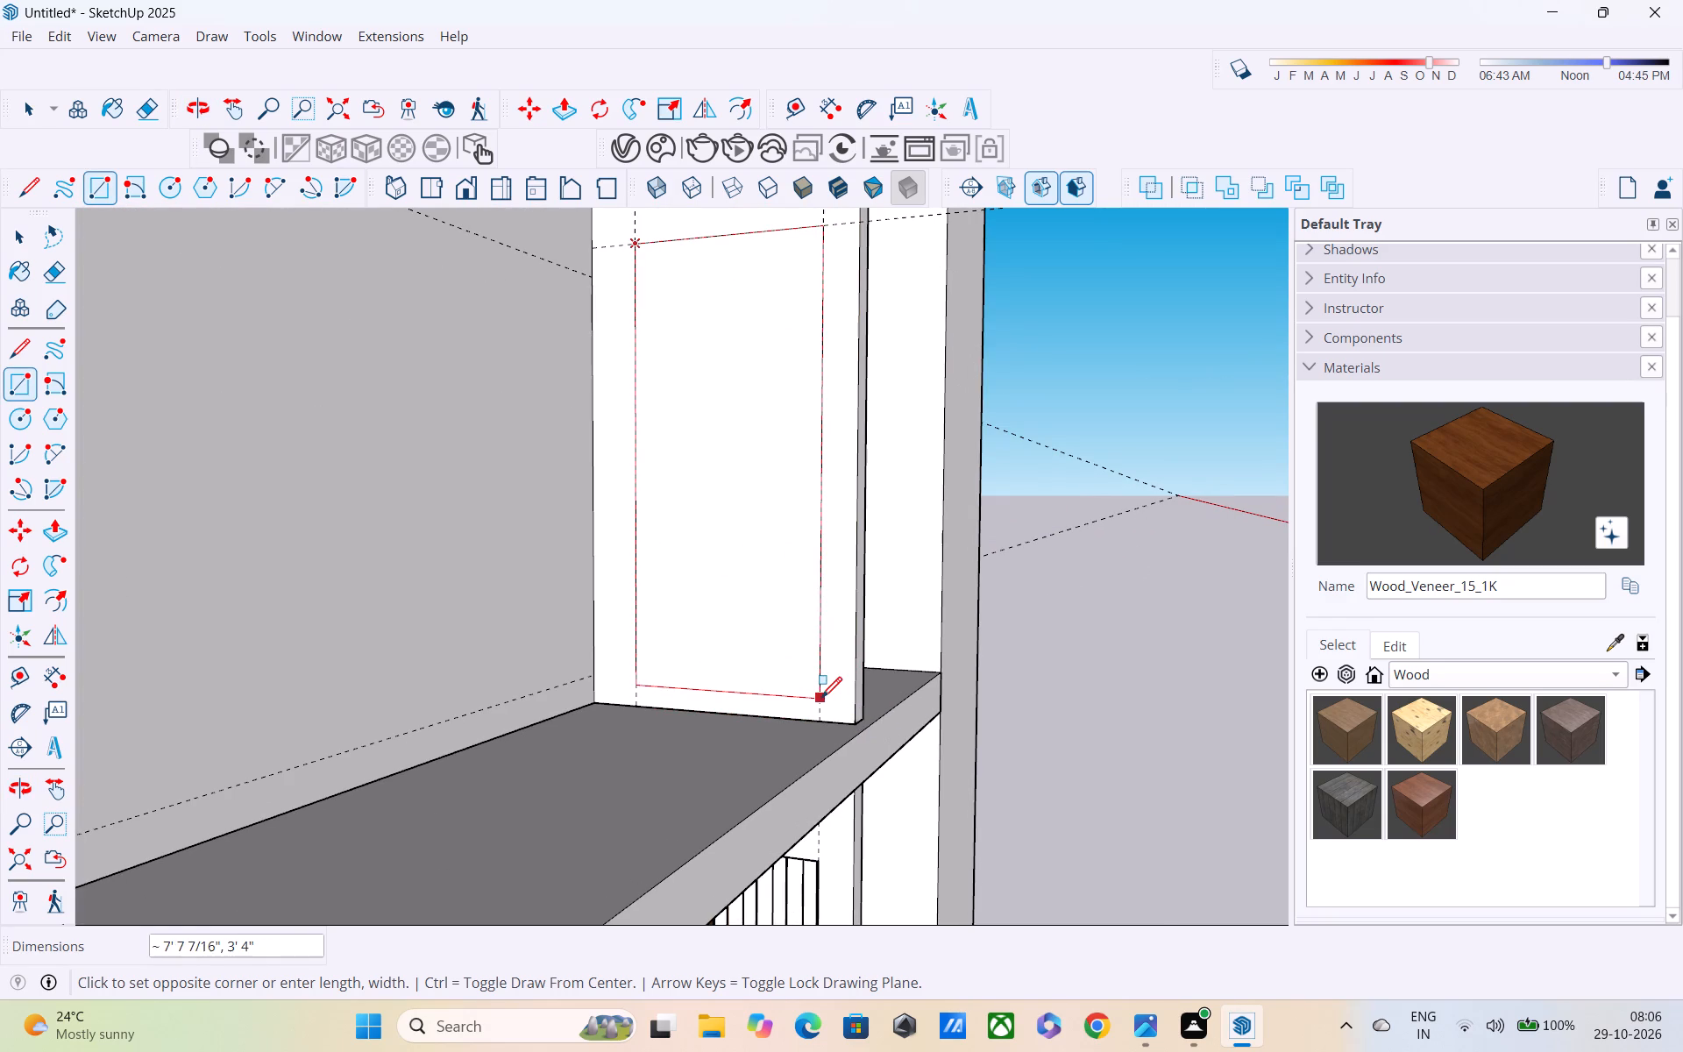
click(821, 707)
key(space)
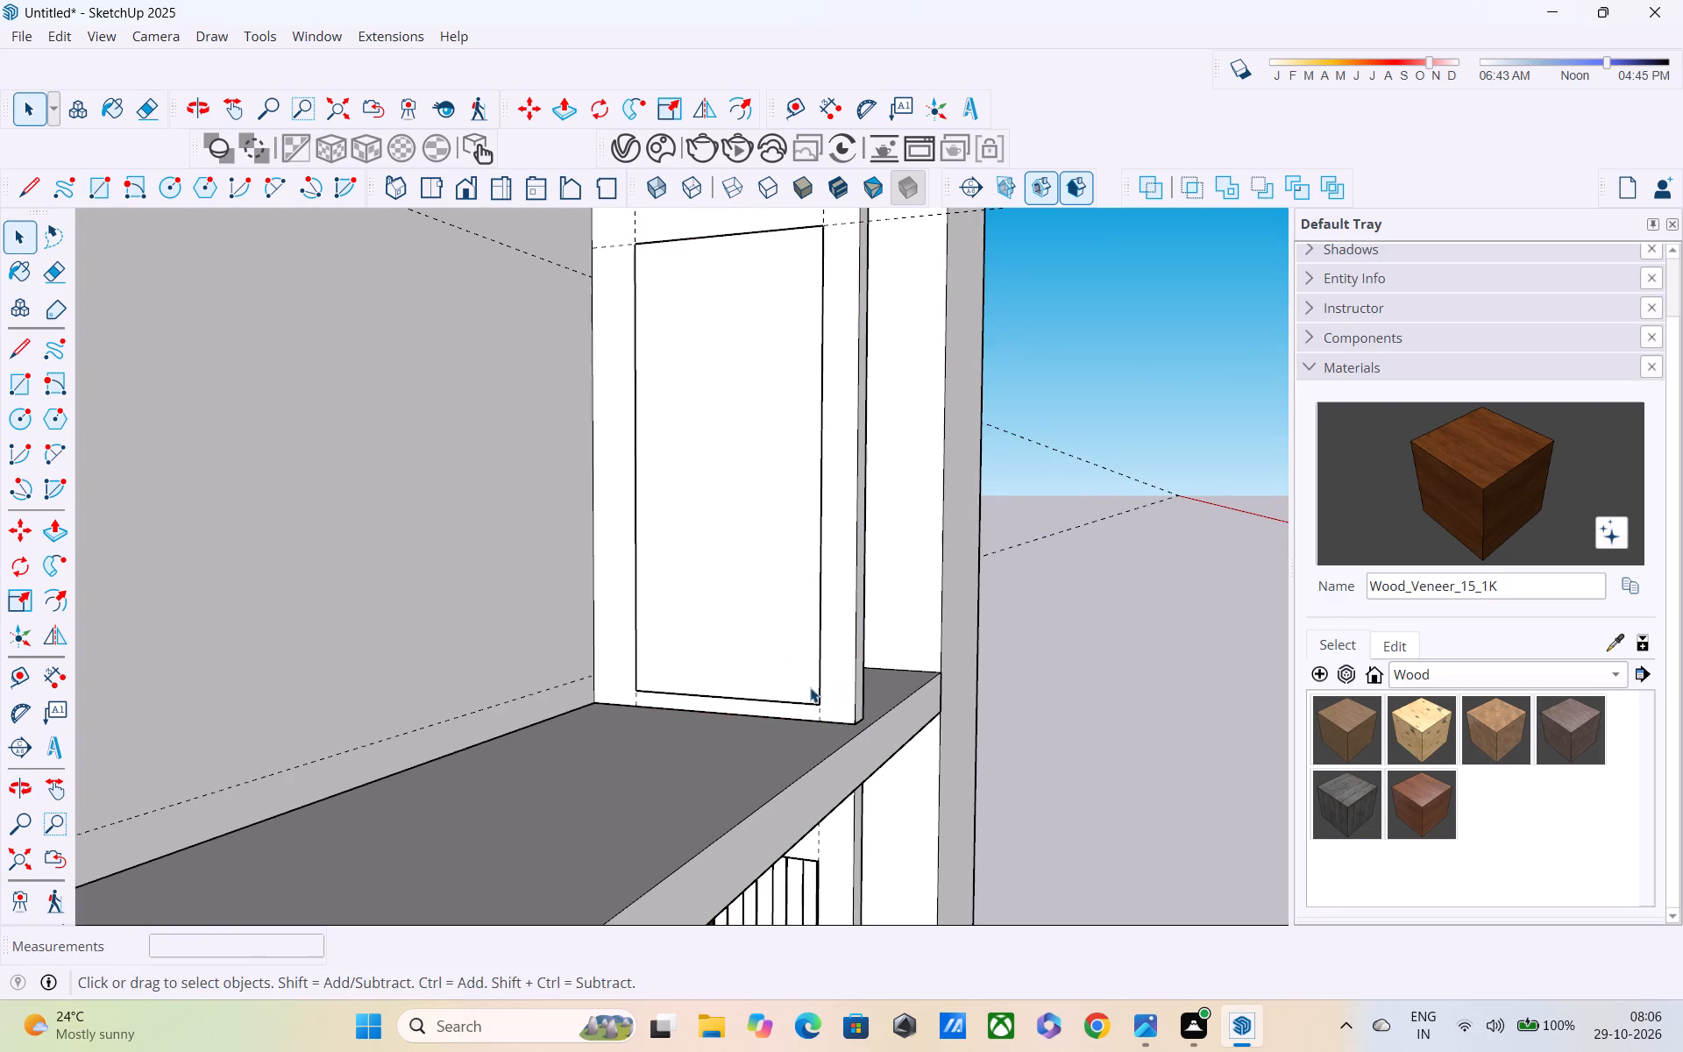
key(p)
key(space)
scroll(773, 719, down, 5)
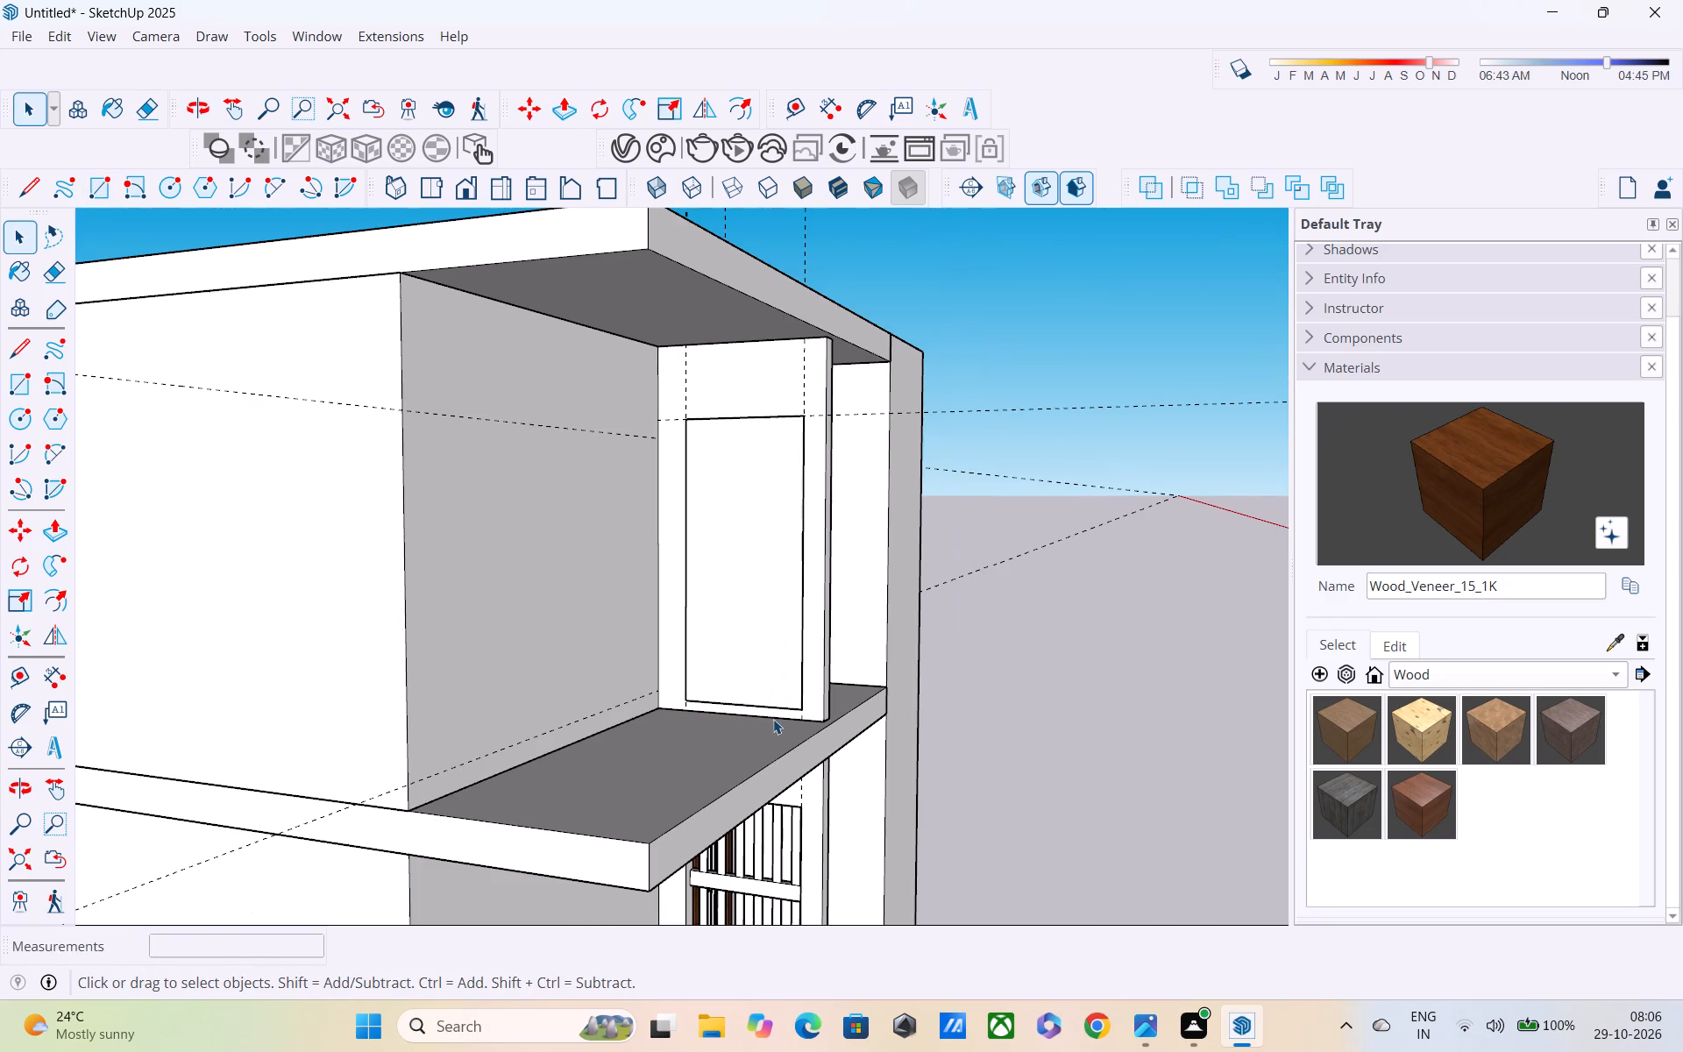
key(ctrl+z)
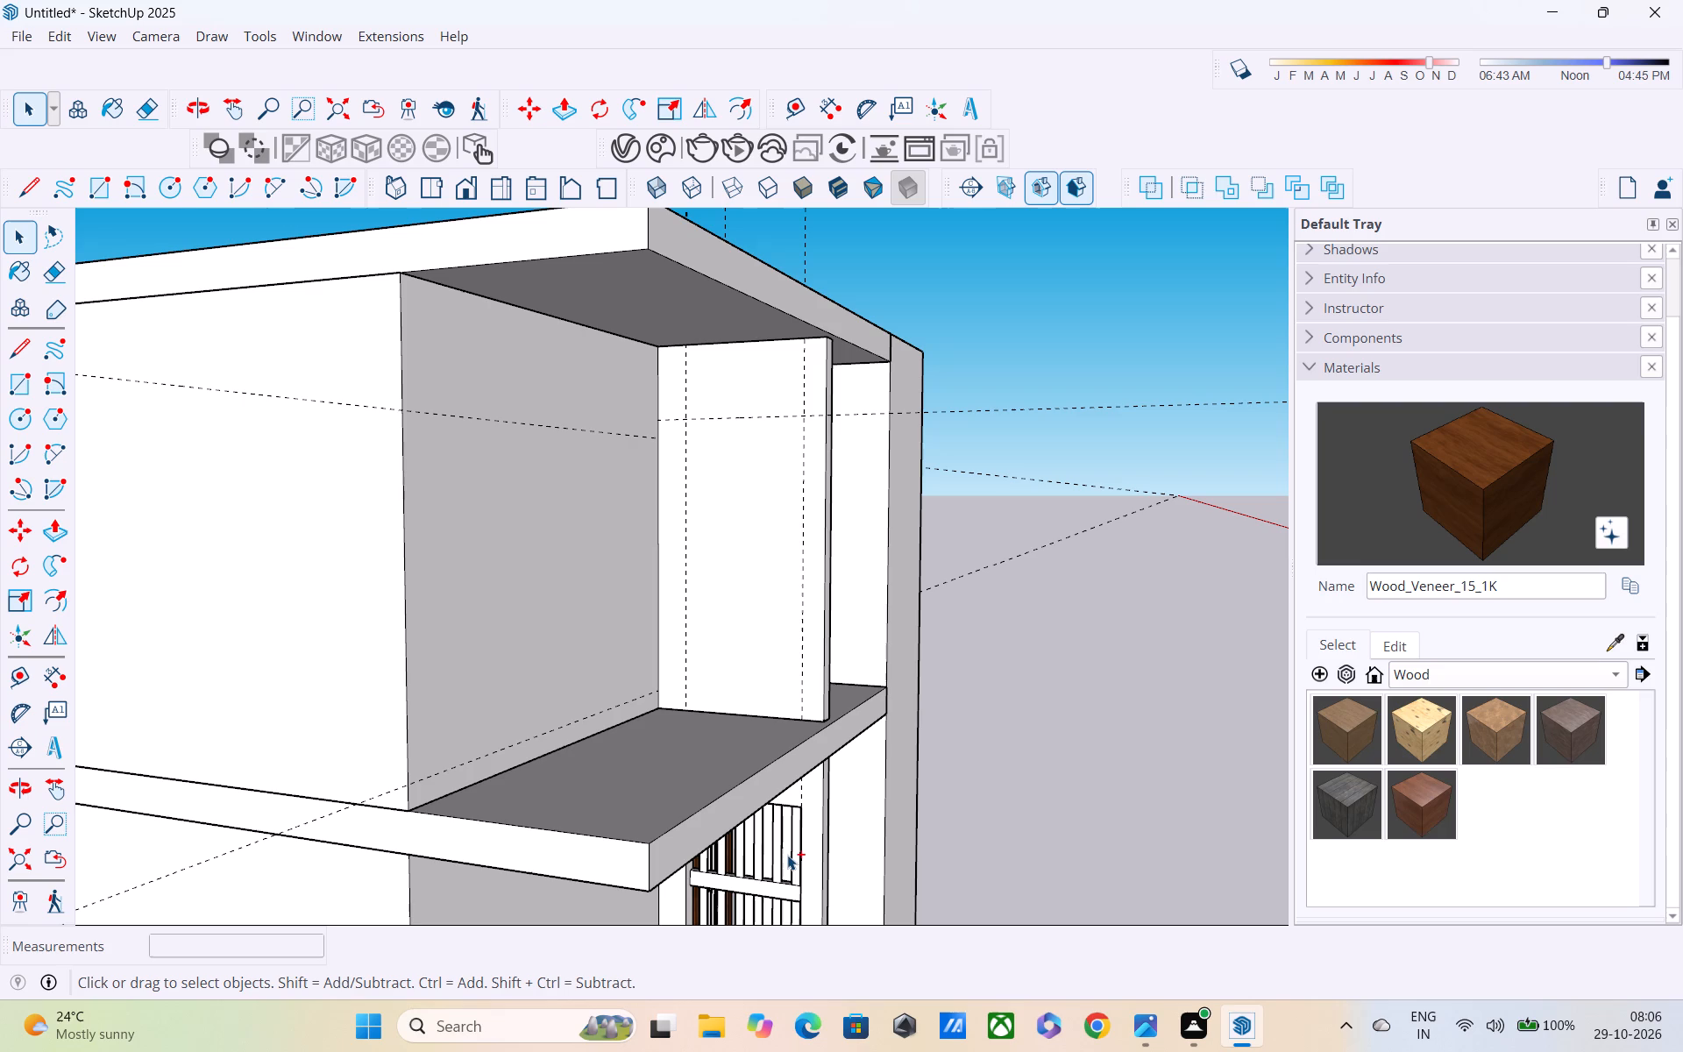
Open the upper wall for editing and draw a 3' 4" wide rectangle from the 8' guide down to just above the partition's base.
key(space)
double_click(749, 636)
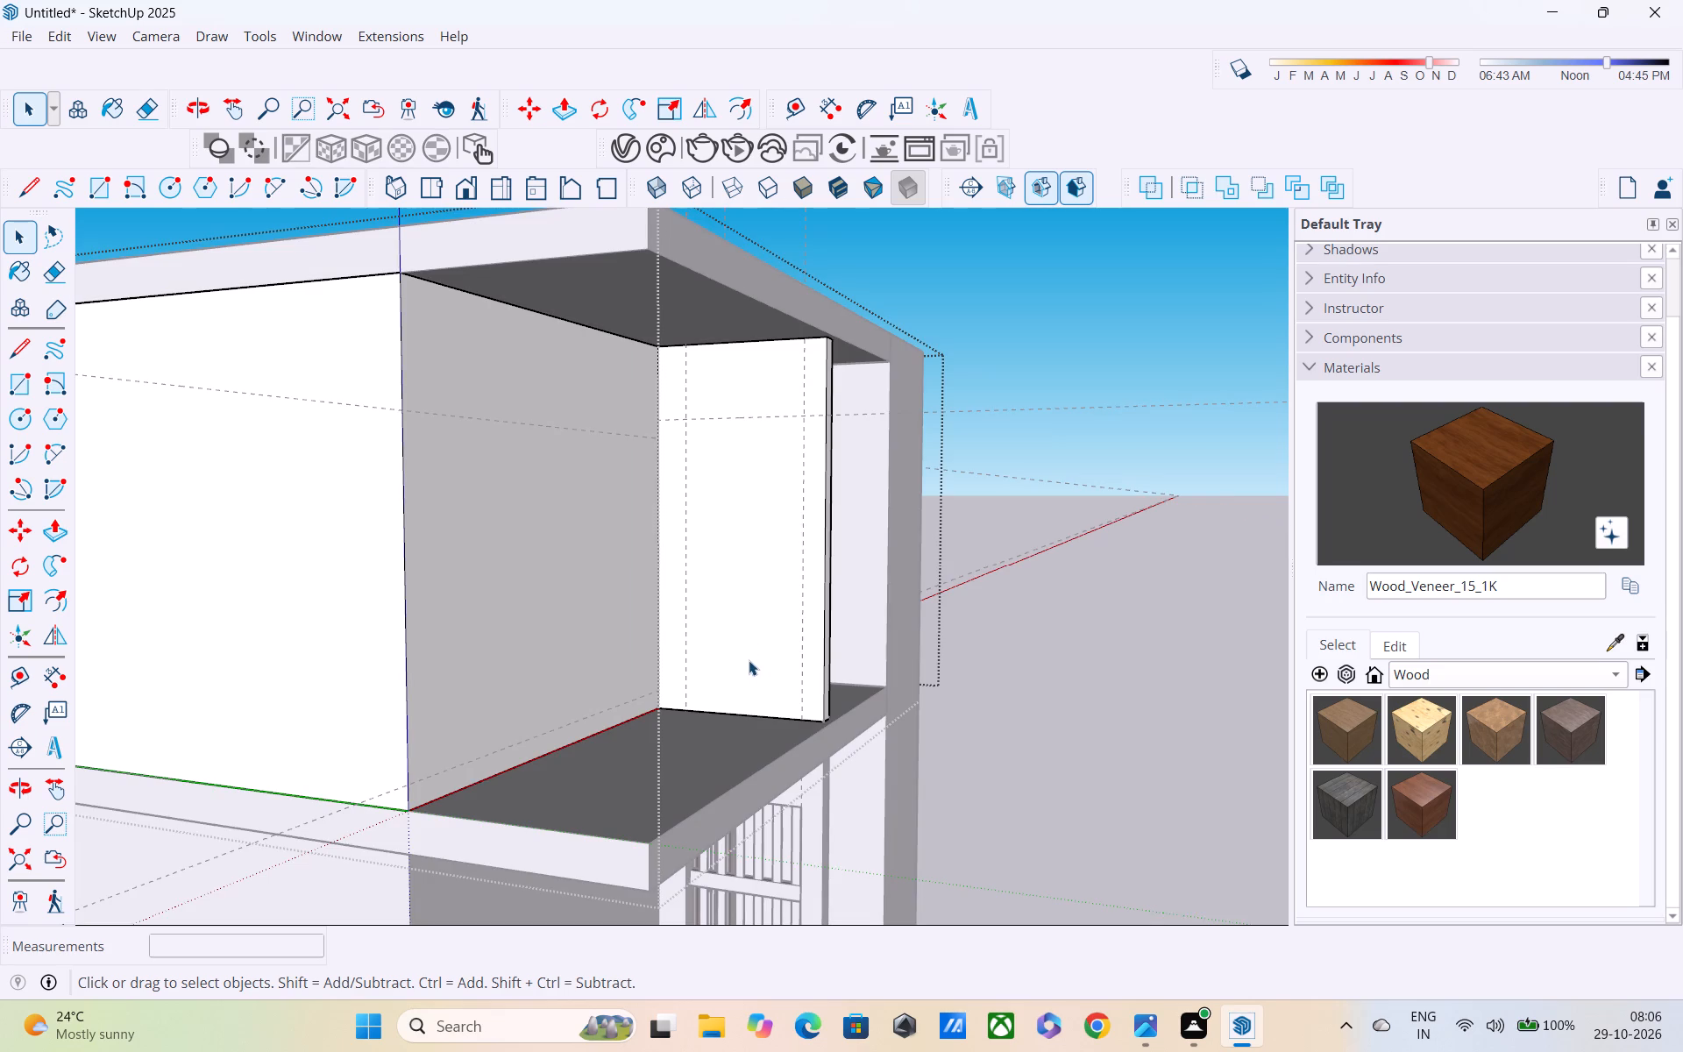
key(r)
click(680, 418)
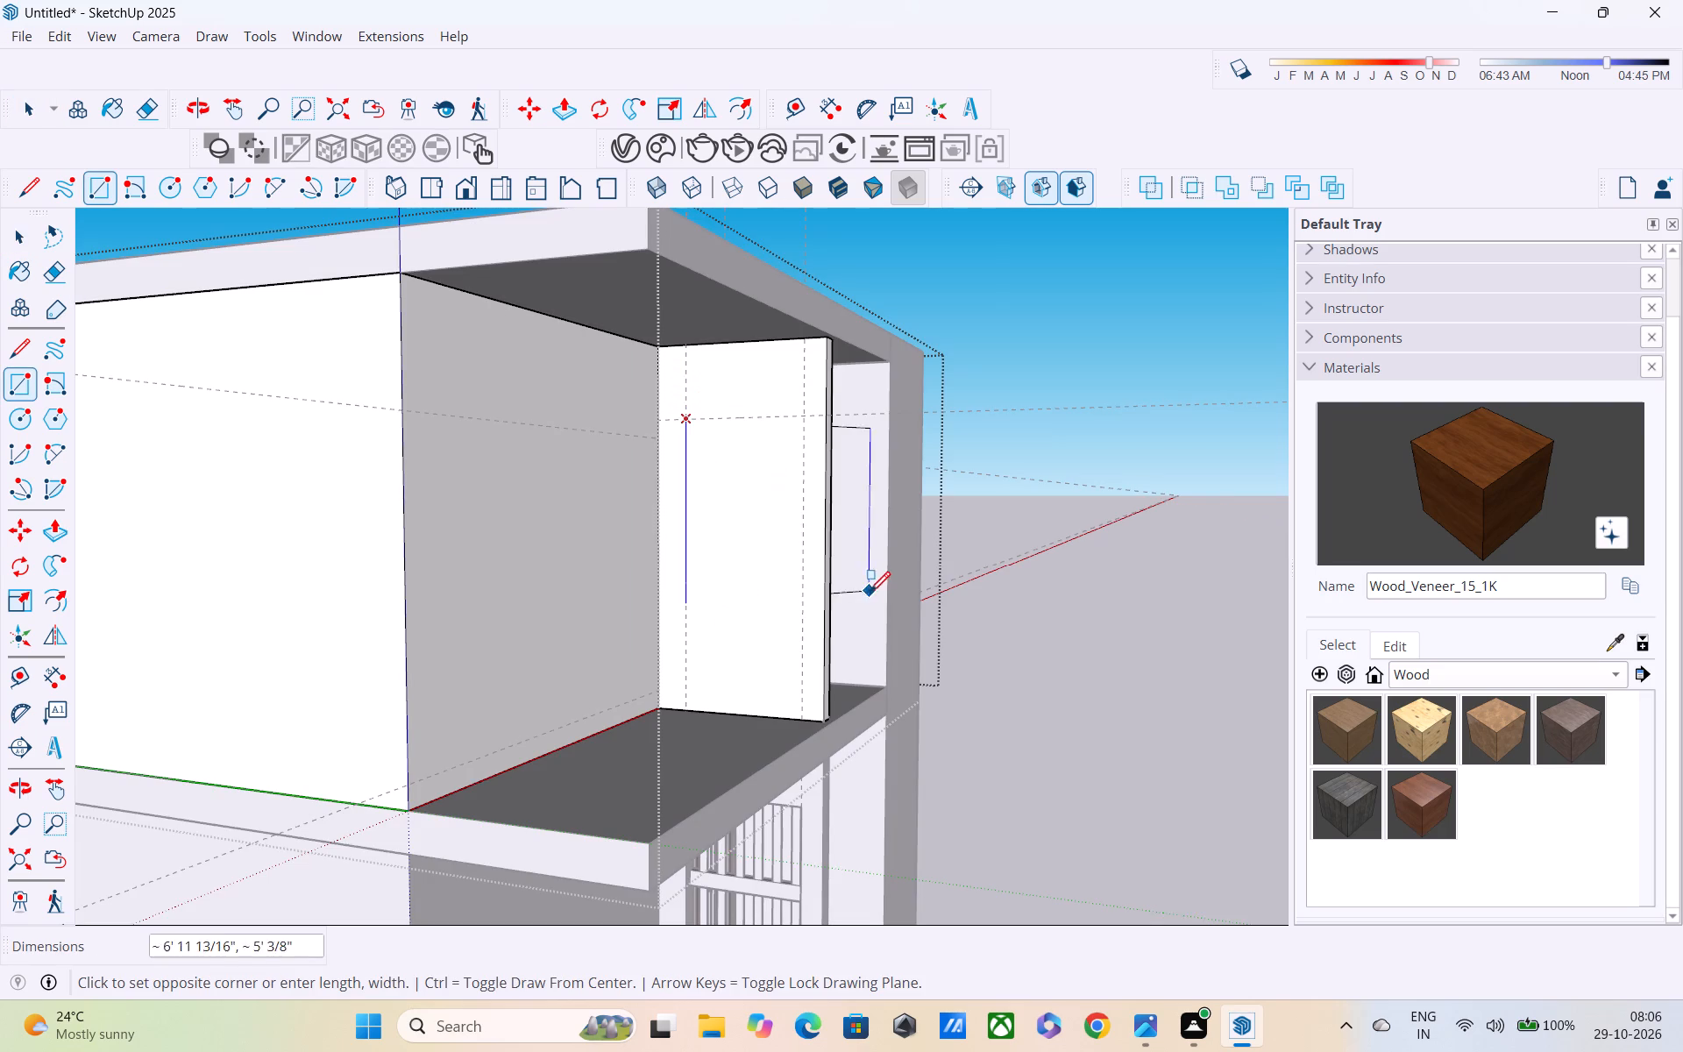
click(800, 711)
Push/pull the rectangle 6" through the partition to cut the opening, and close the wall's editing.
key(p)
click(770, 646)
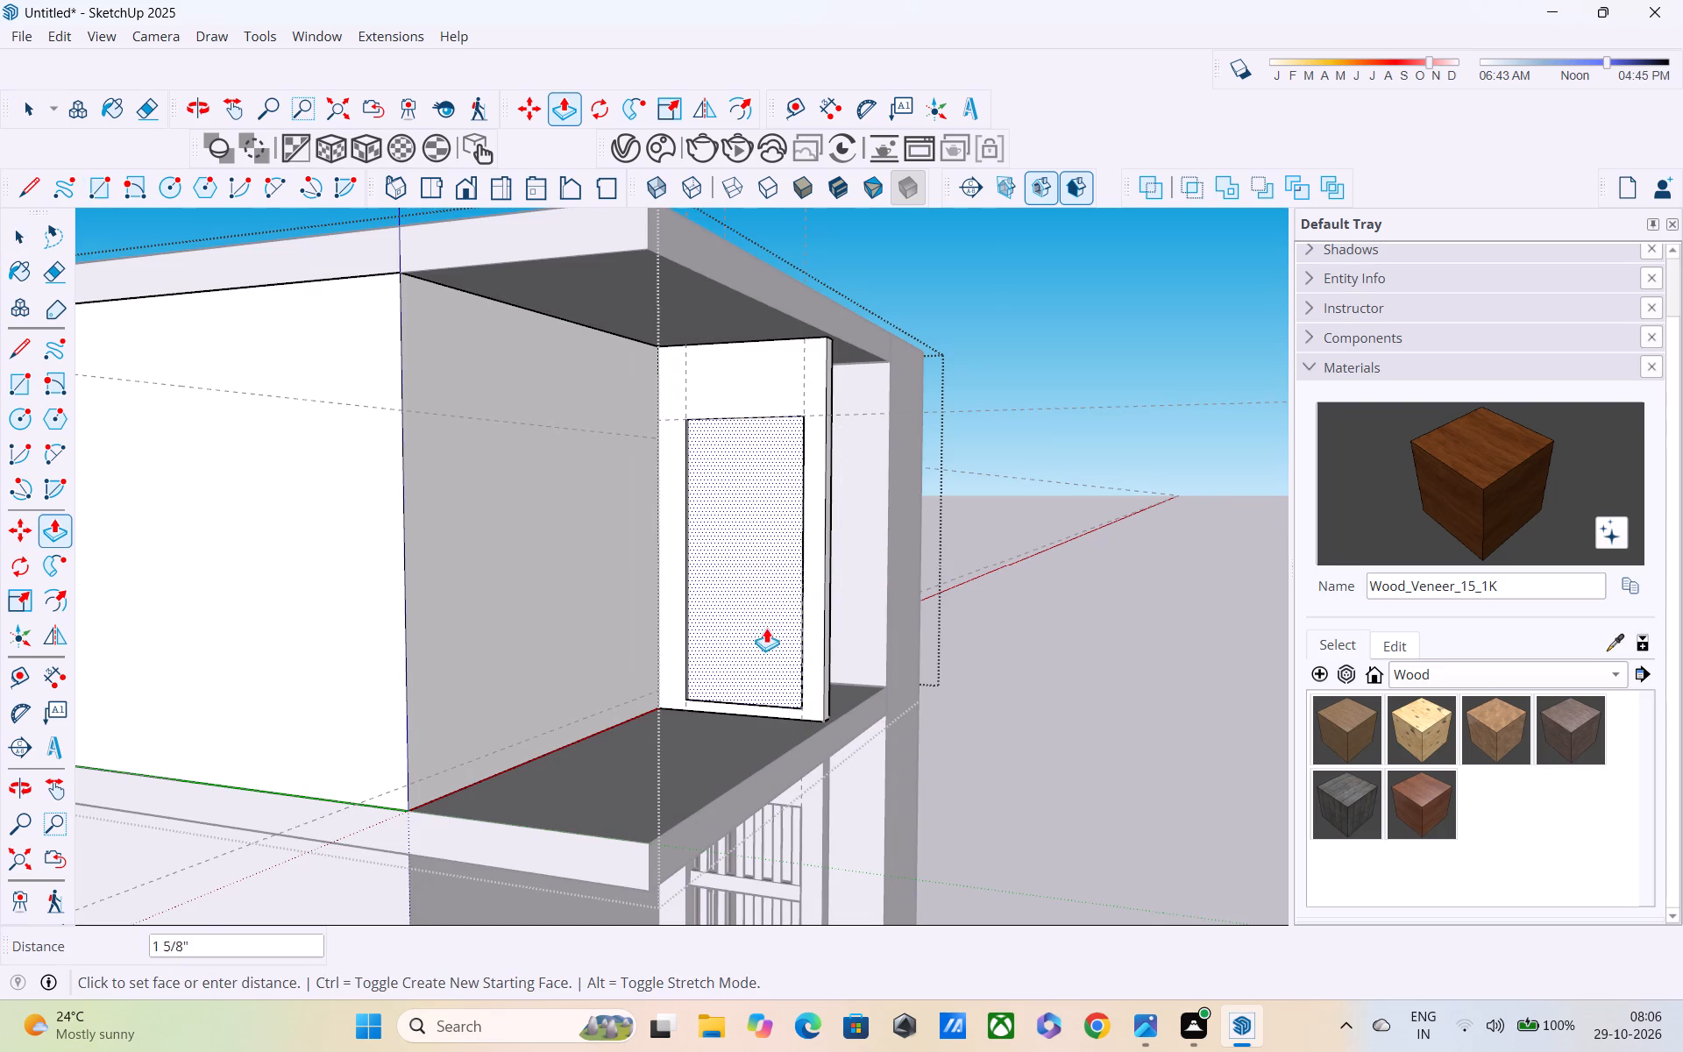
middle_drag(756, 560, 812, 542)
scroll(806, 601, up, 3)
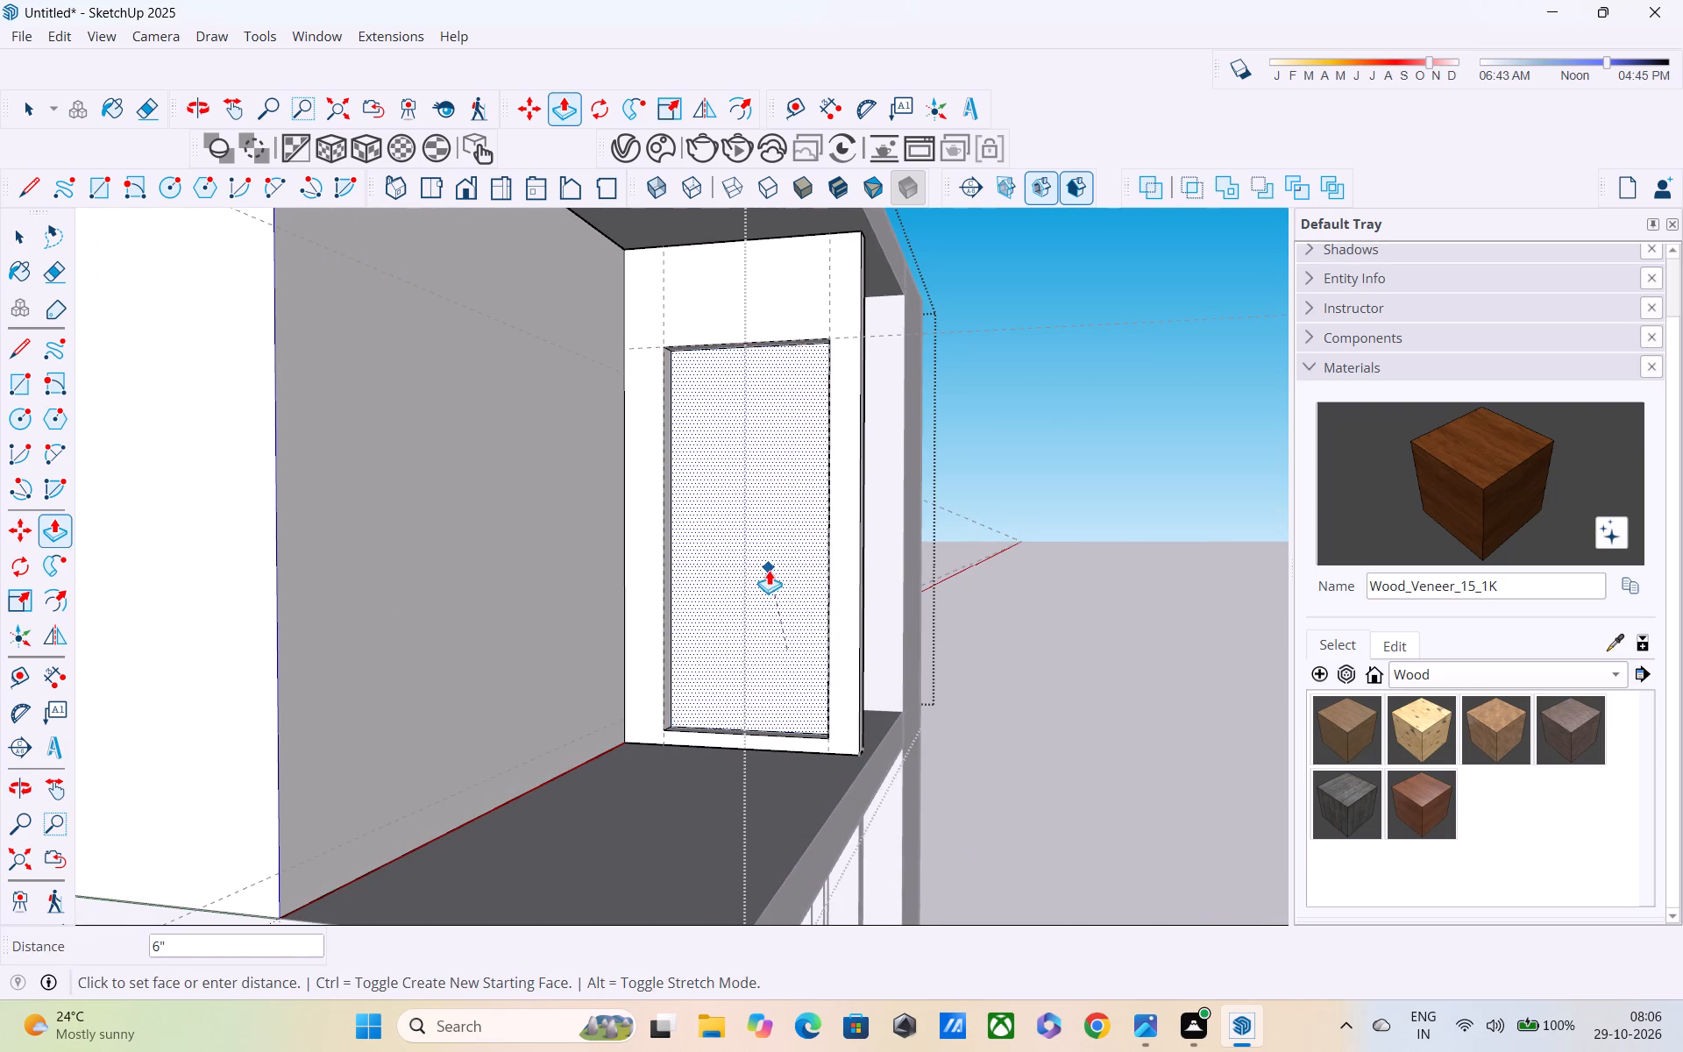
middle_drag(769, 570, 734, 652)
click(747, 597)
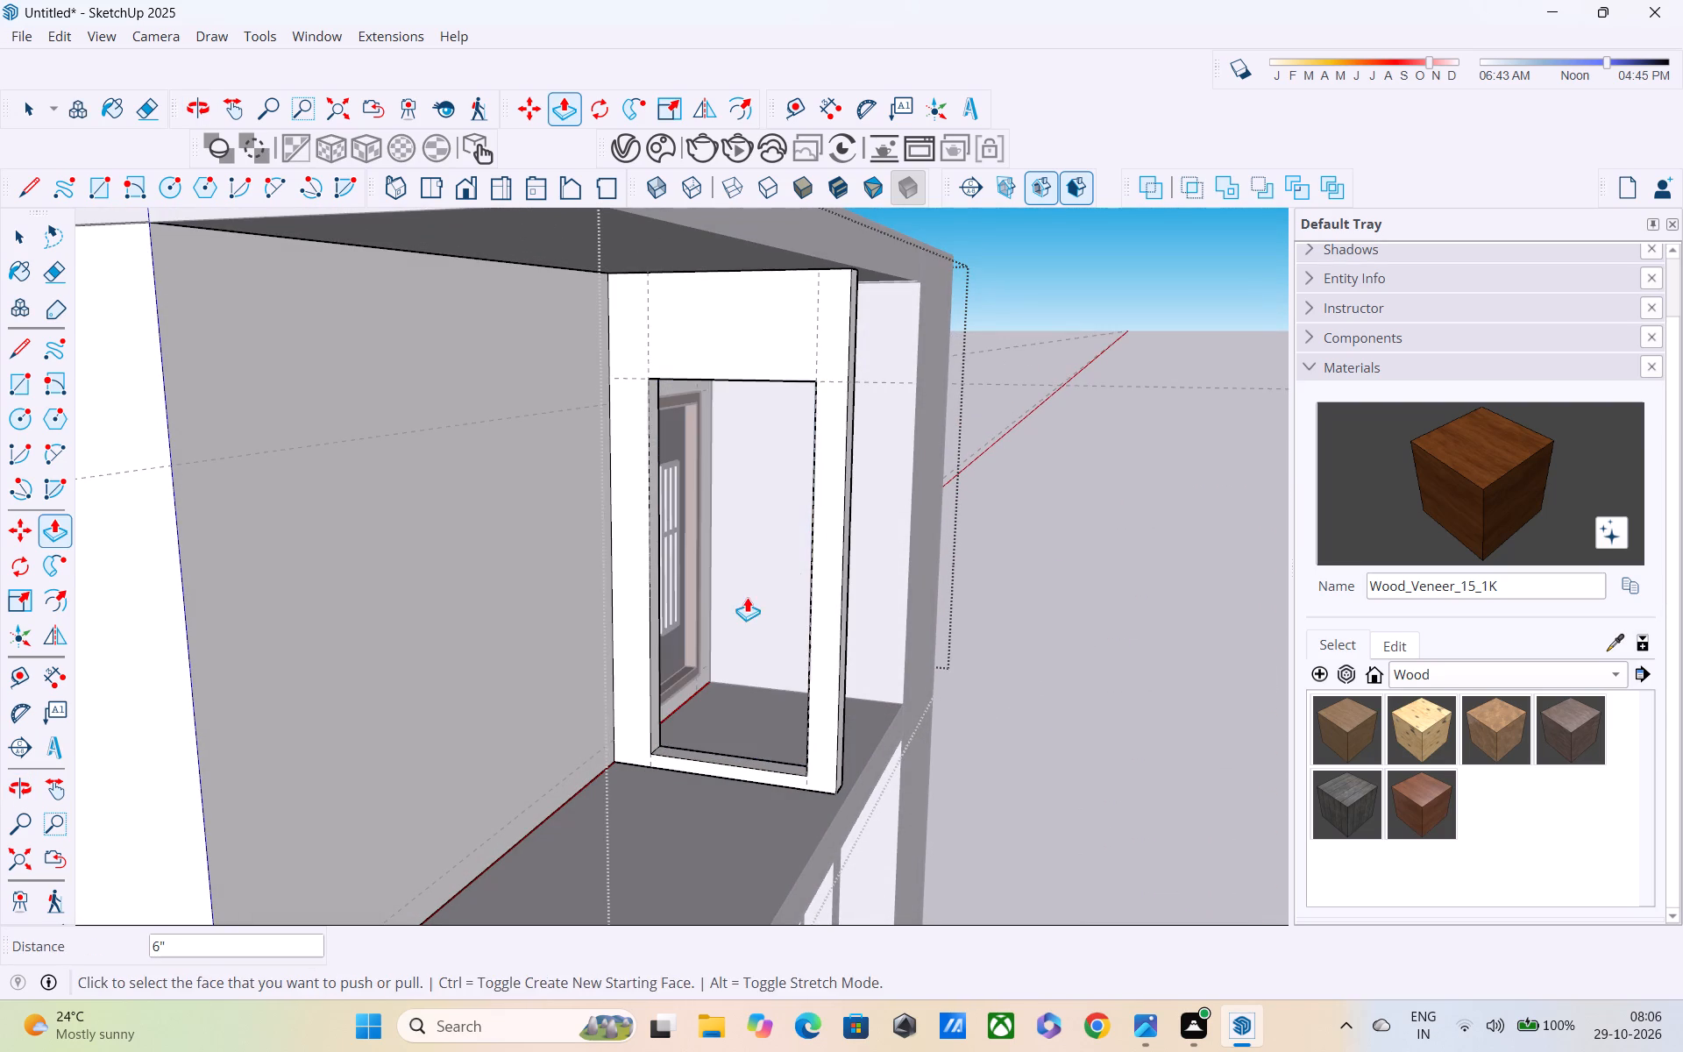
middle_drag(745, 625, 752, 563)
scroll(762, 579, down, 5)
key(space)
click(1123, 552)
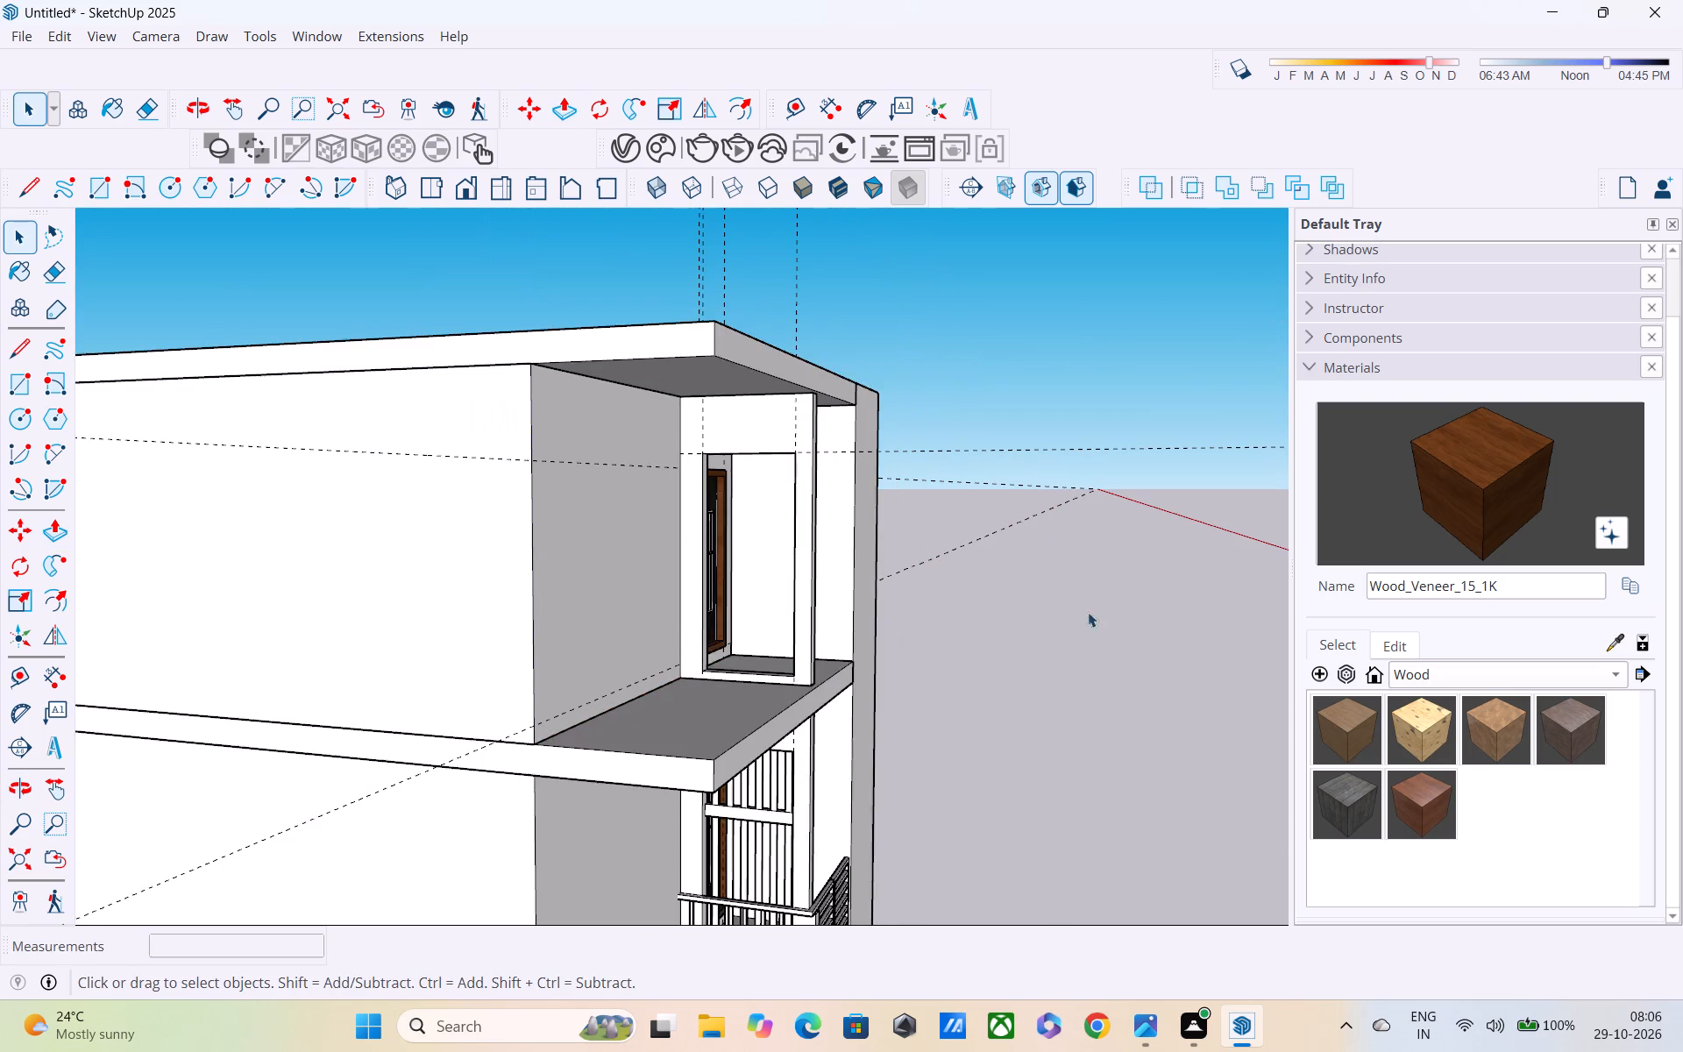
Draw a small rectangle, about 15/16" by 2 5/8", on the underside of the upper partition opening's head, near its inner corner.
scroll(673, 613, up, 3)
middle_drag(729, 503, 693, 431)
scroll(701, 398, up, 4)
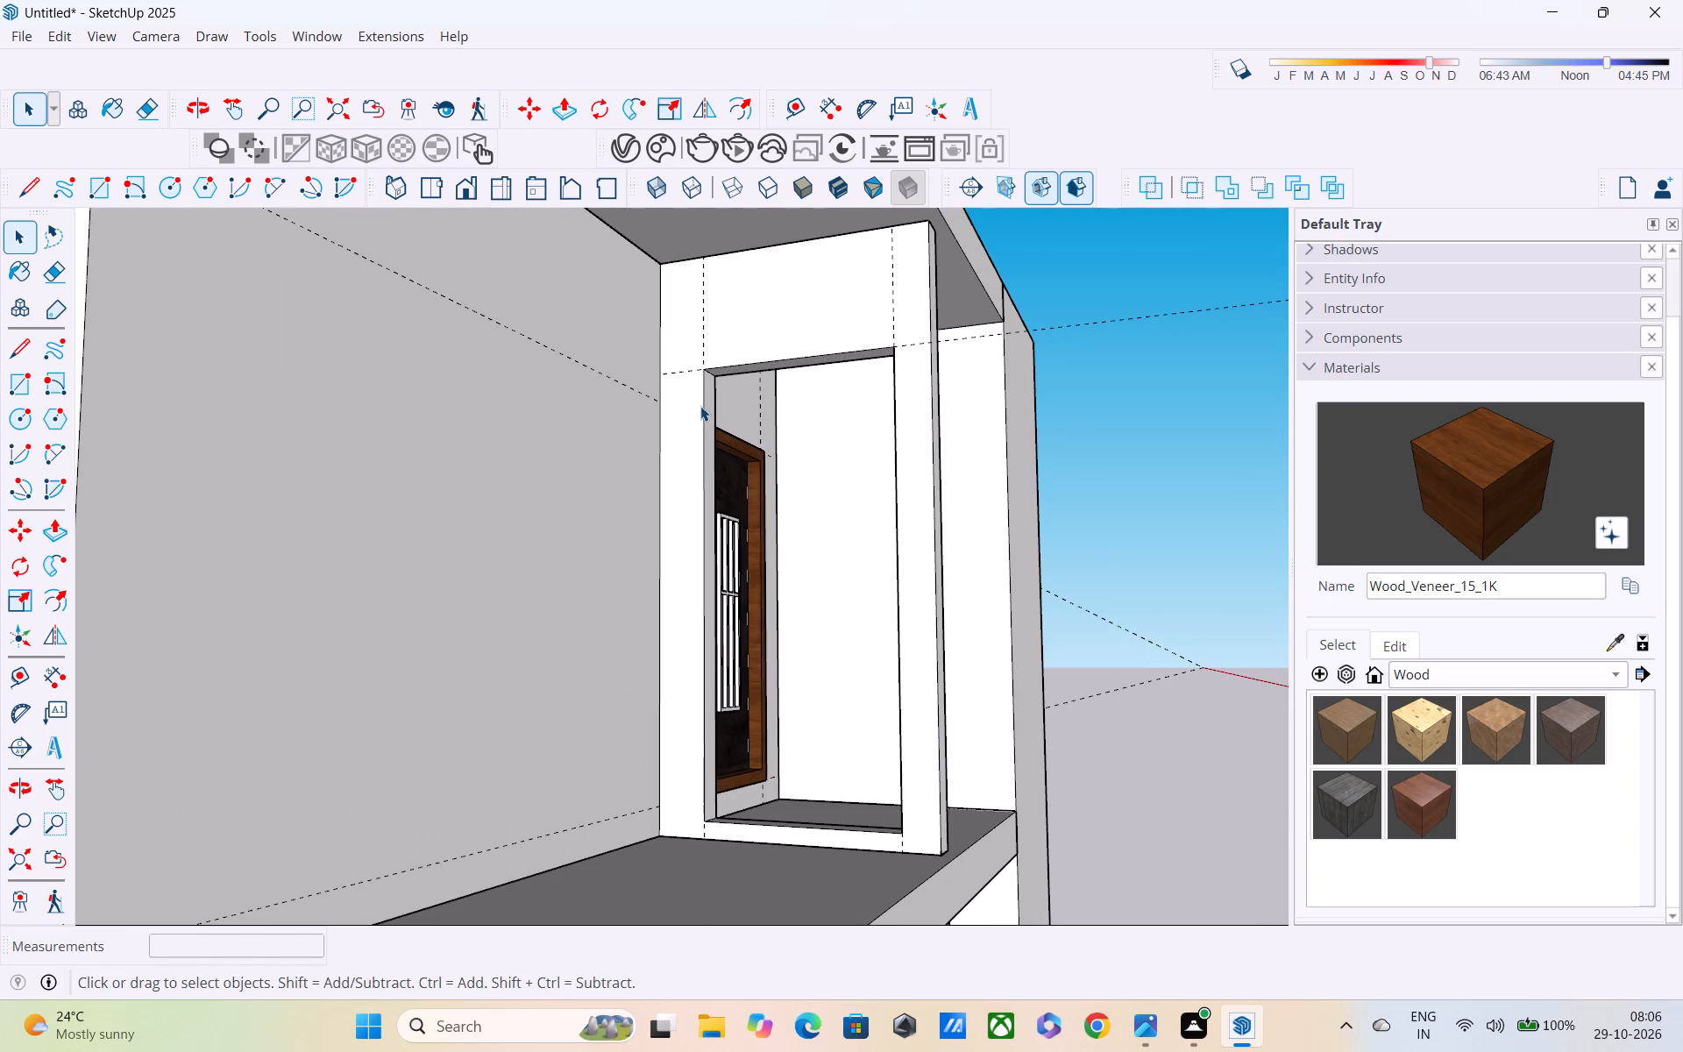
scroll(701, 407, up, 3)
middle_drag(701, 407, 673, 379)
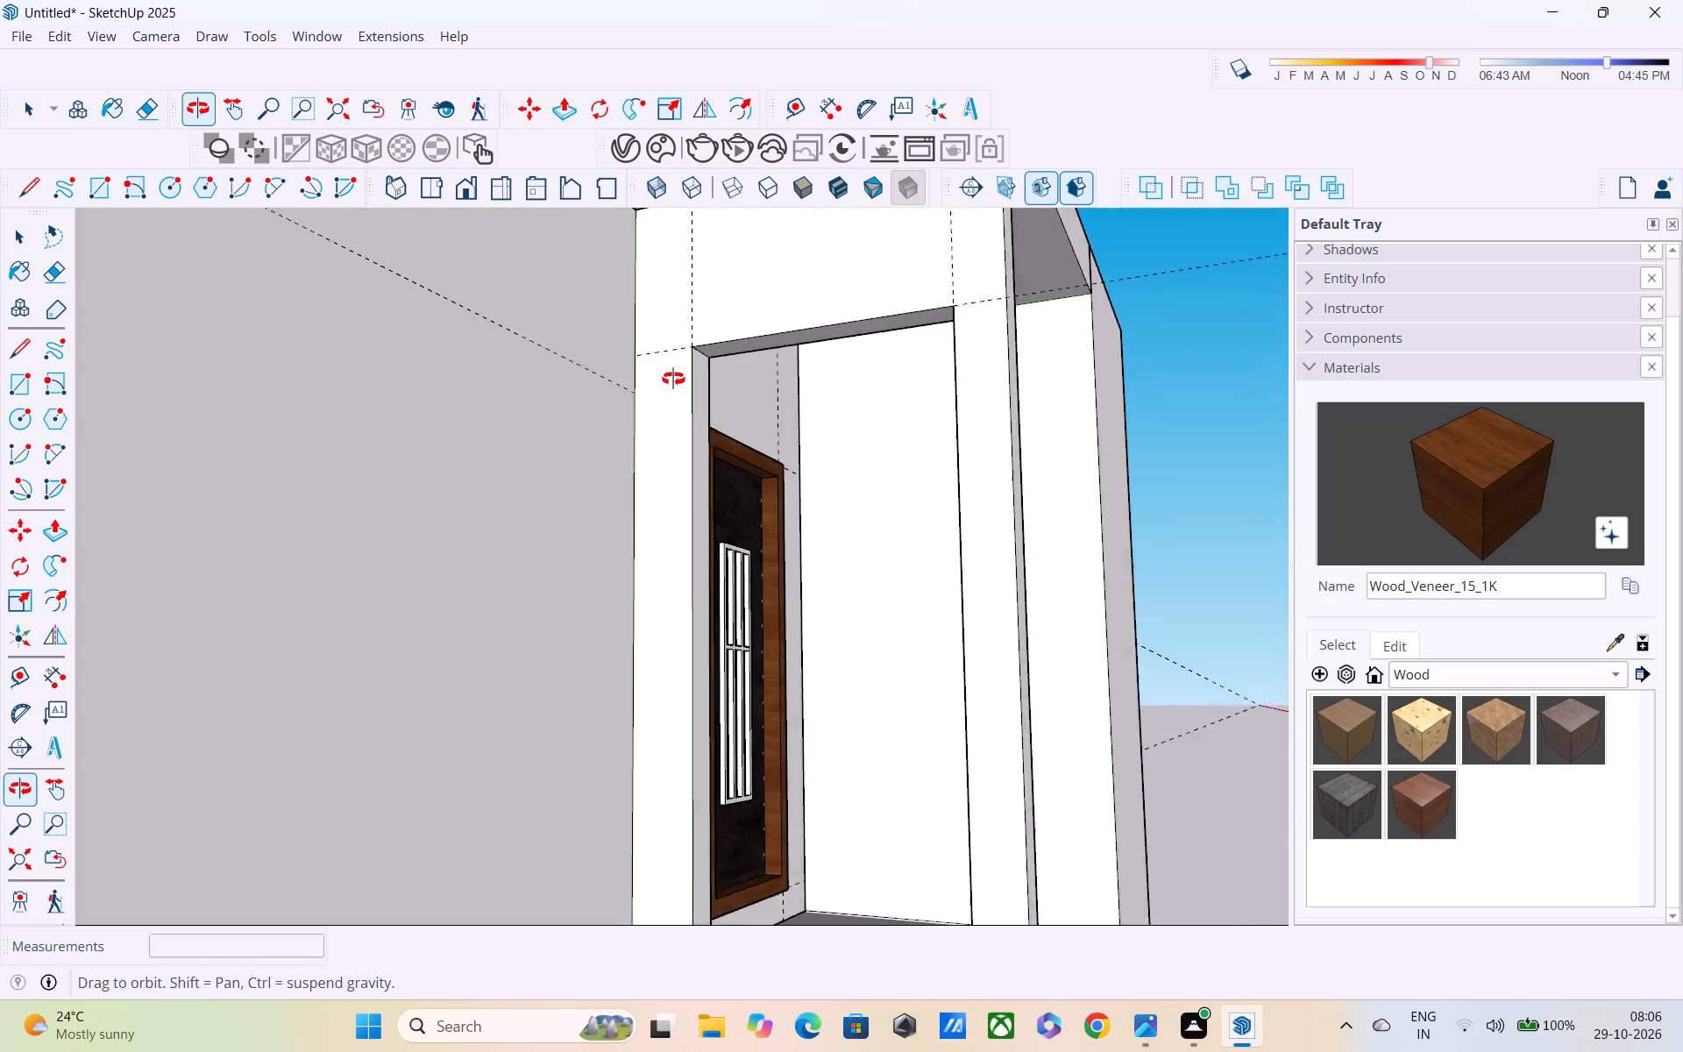
middle_drag(673, 379, 654, 327)
scroll(650, 309, down, 6)
key(r)
scroll(670, 288, up, 3)
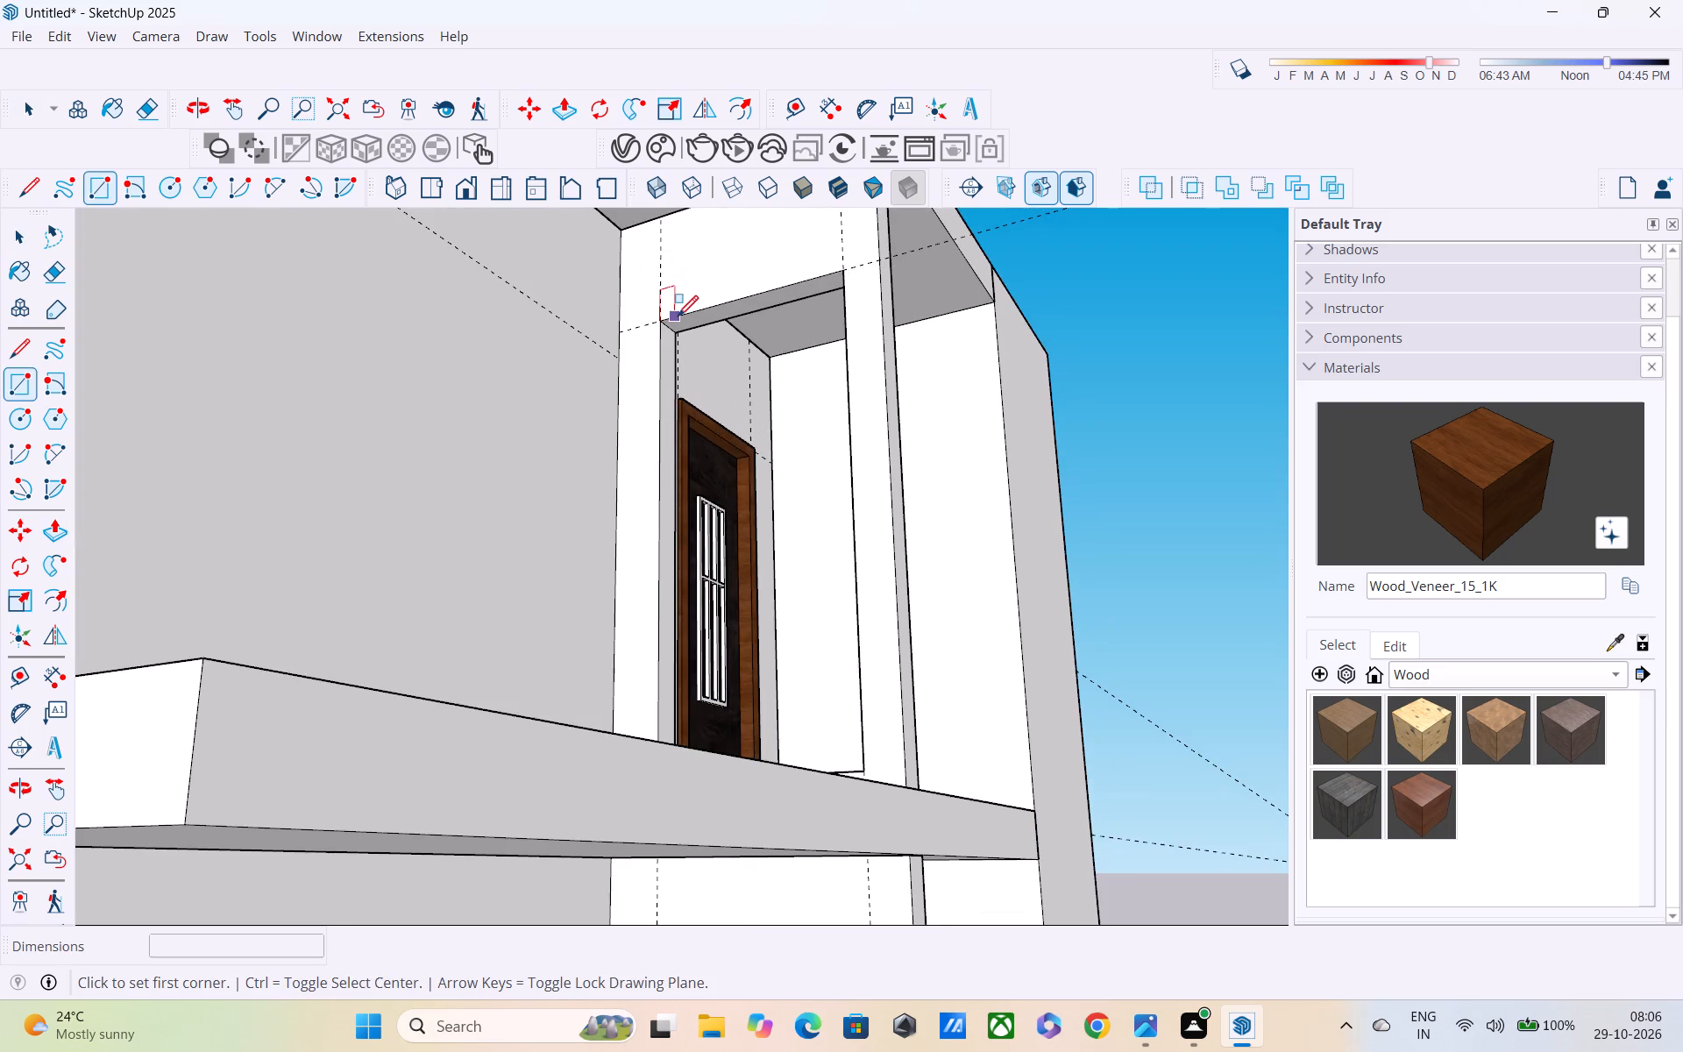
middle_drag(678, 318, 691, 255)
scroll(715, 307, up, 11)
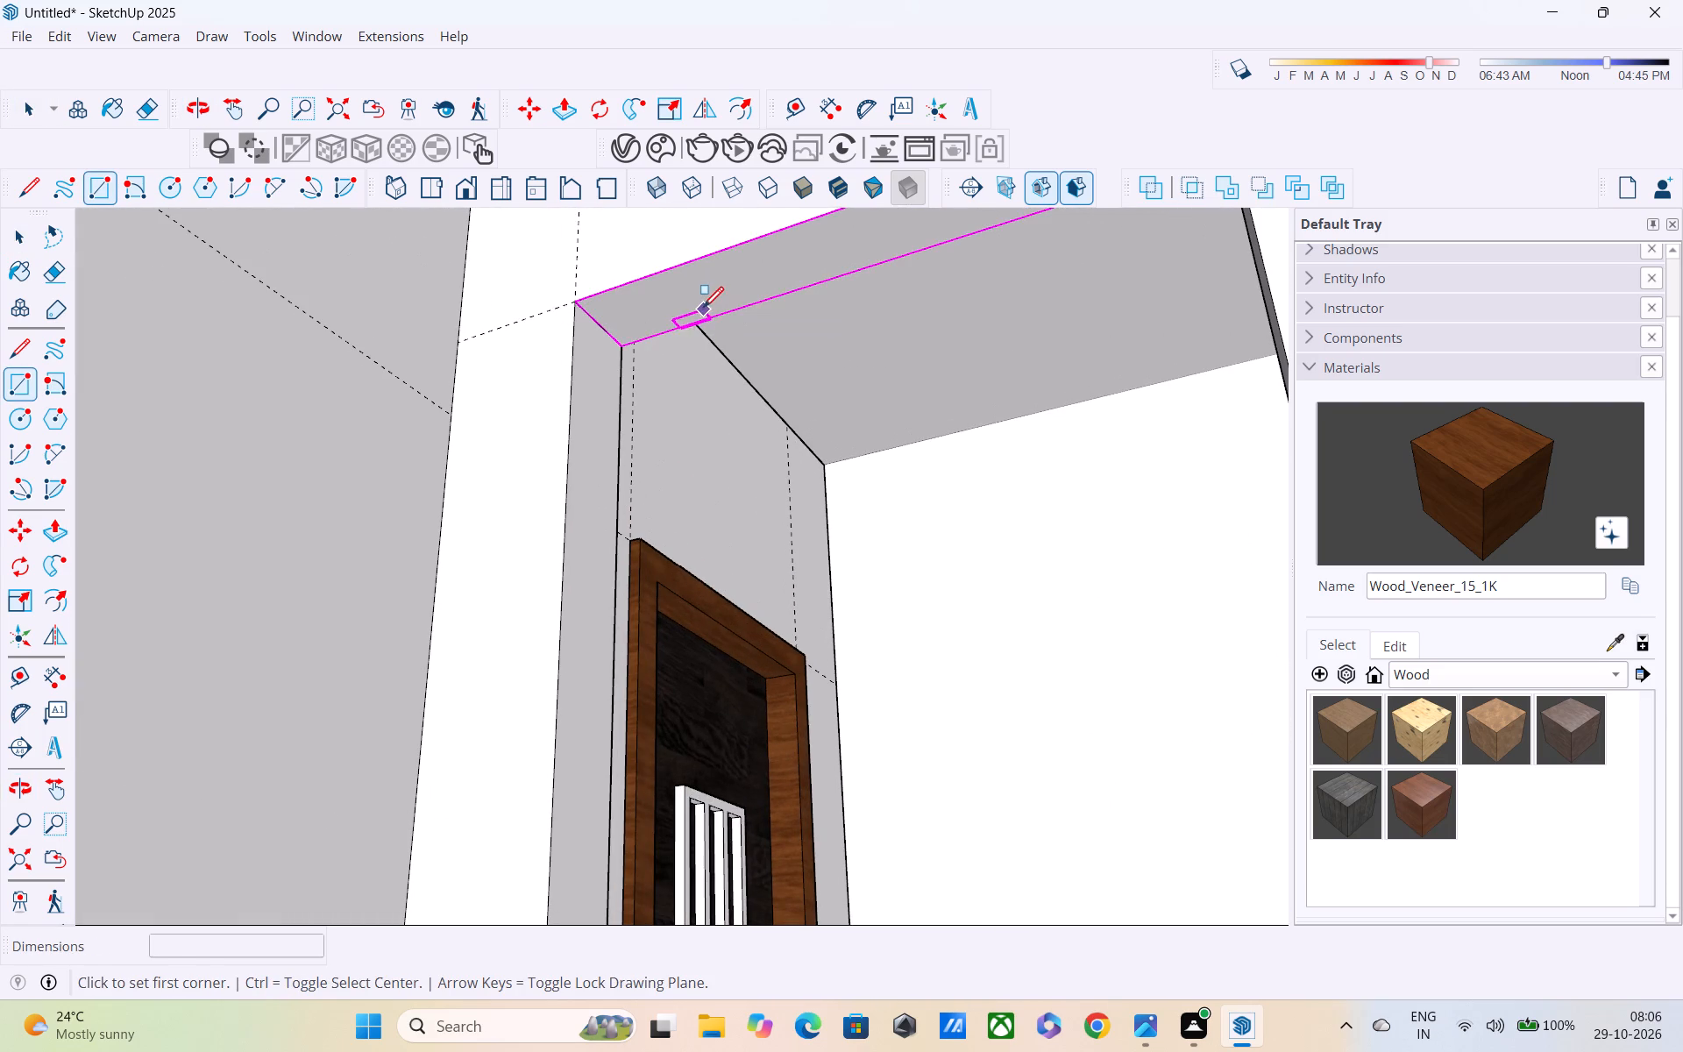
shift+middle_drag(666, 317, 617, 335)
scroll(615, 335, up, 8)
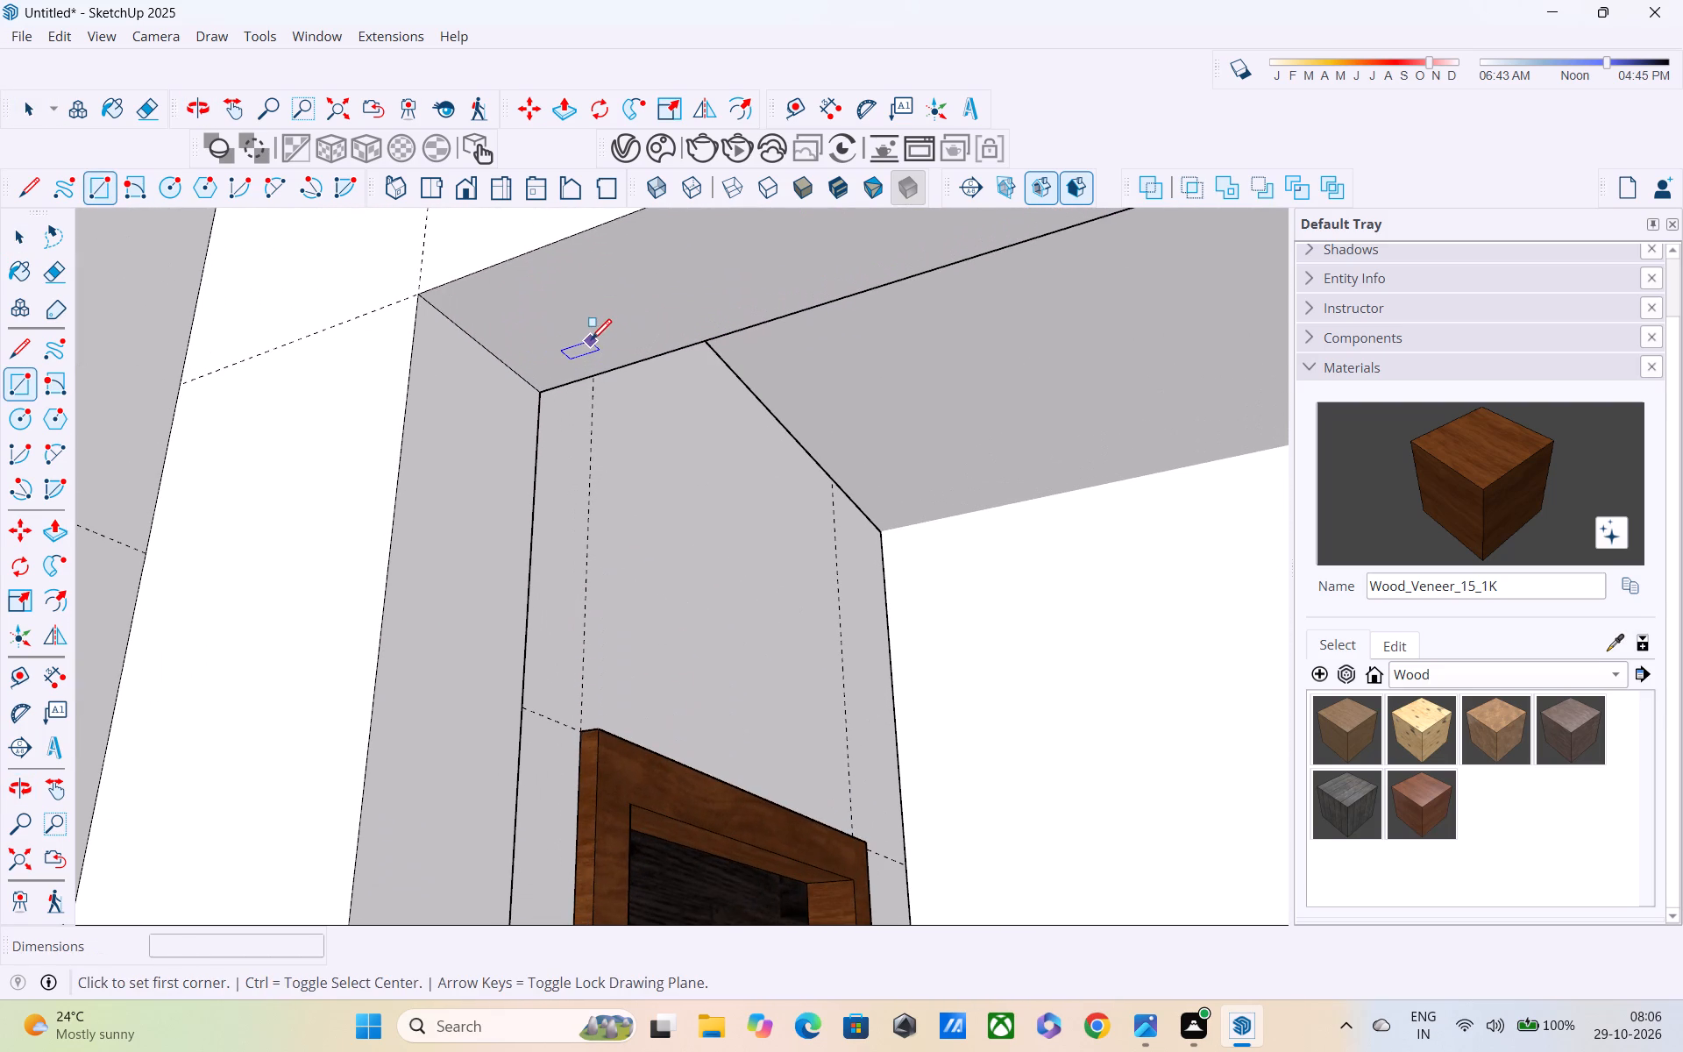
click(562, 354)
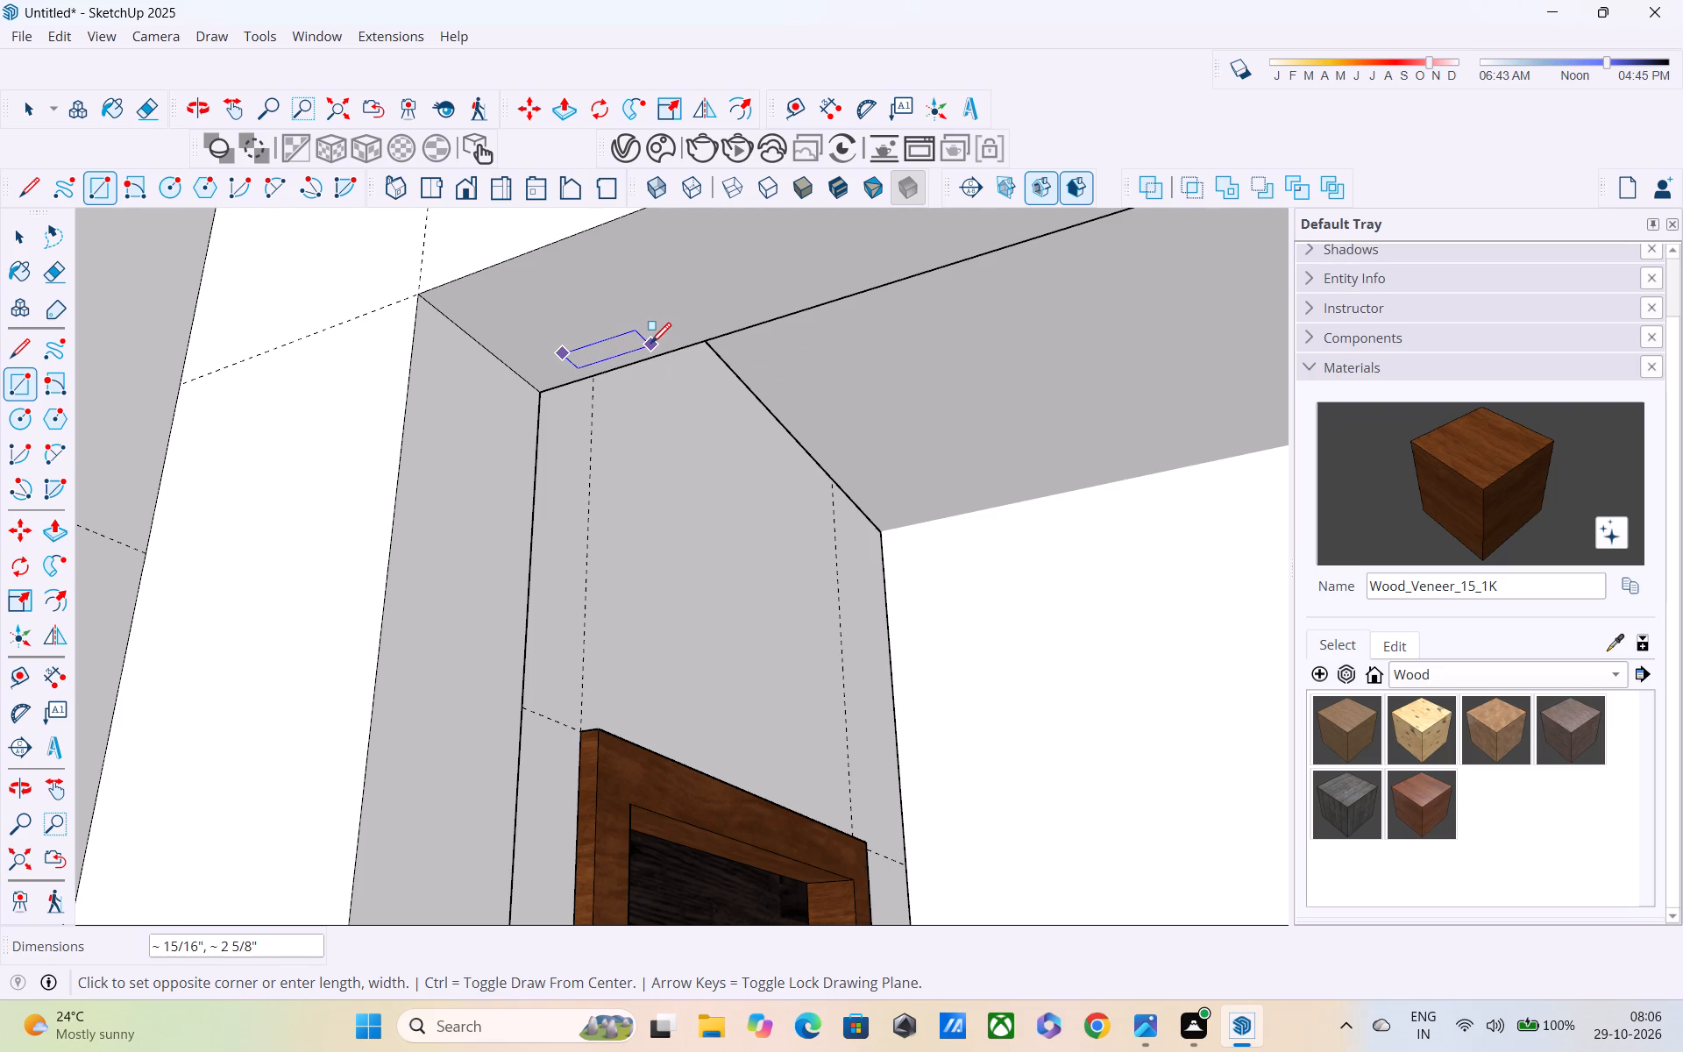
click(650, 345)
Push/pull the small rectangle downward from the opening's head to form a short block.
key(space)
key(p)
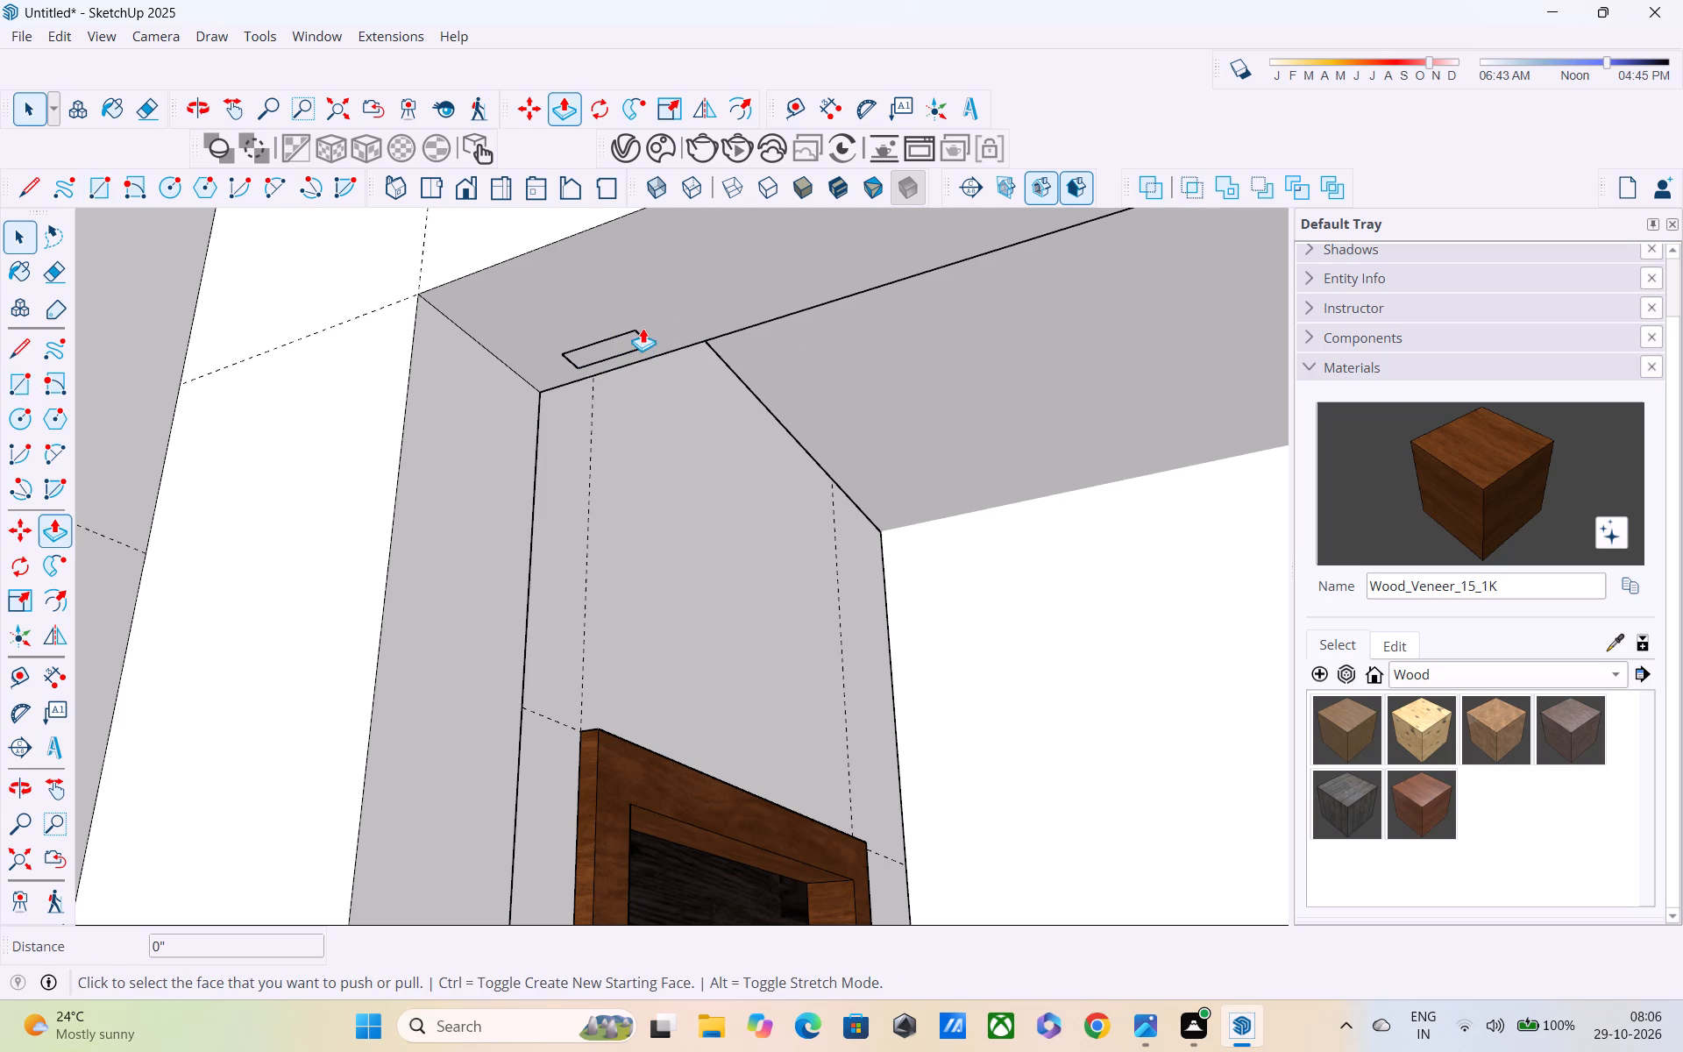
click(621, 338)
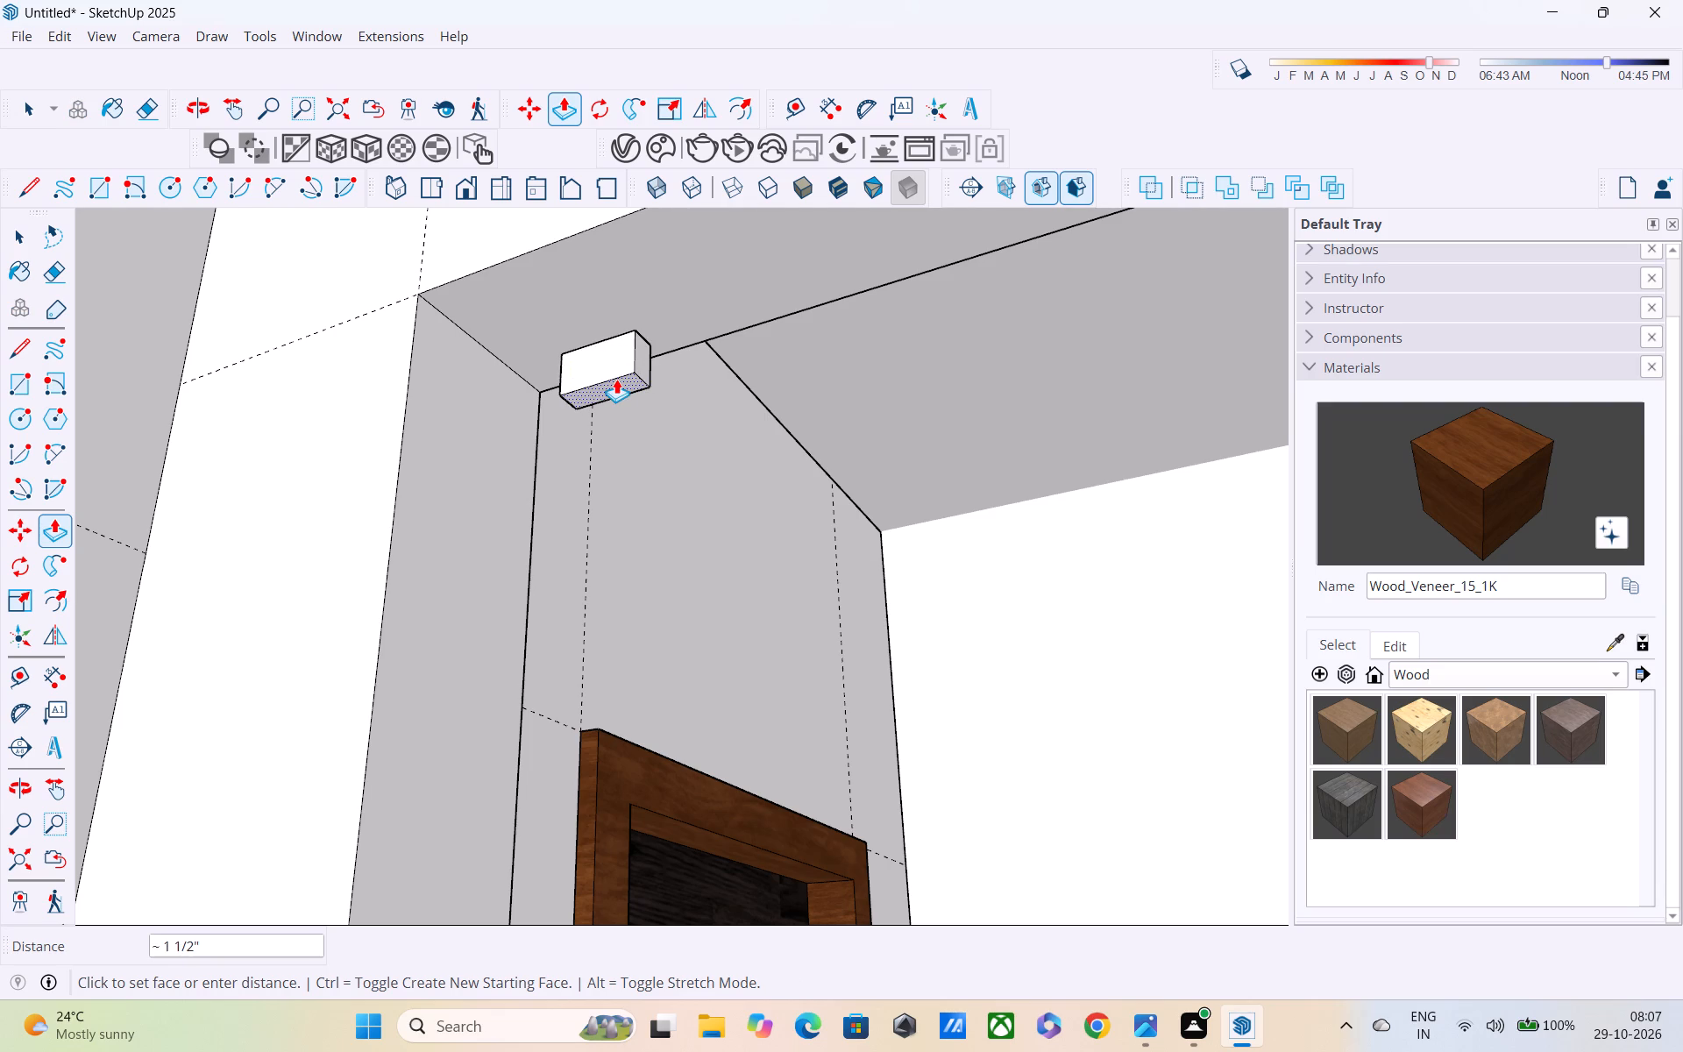
click(616, 409)
key(space)
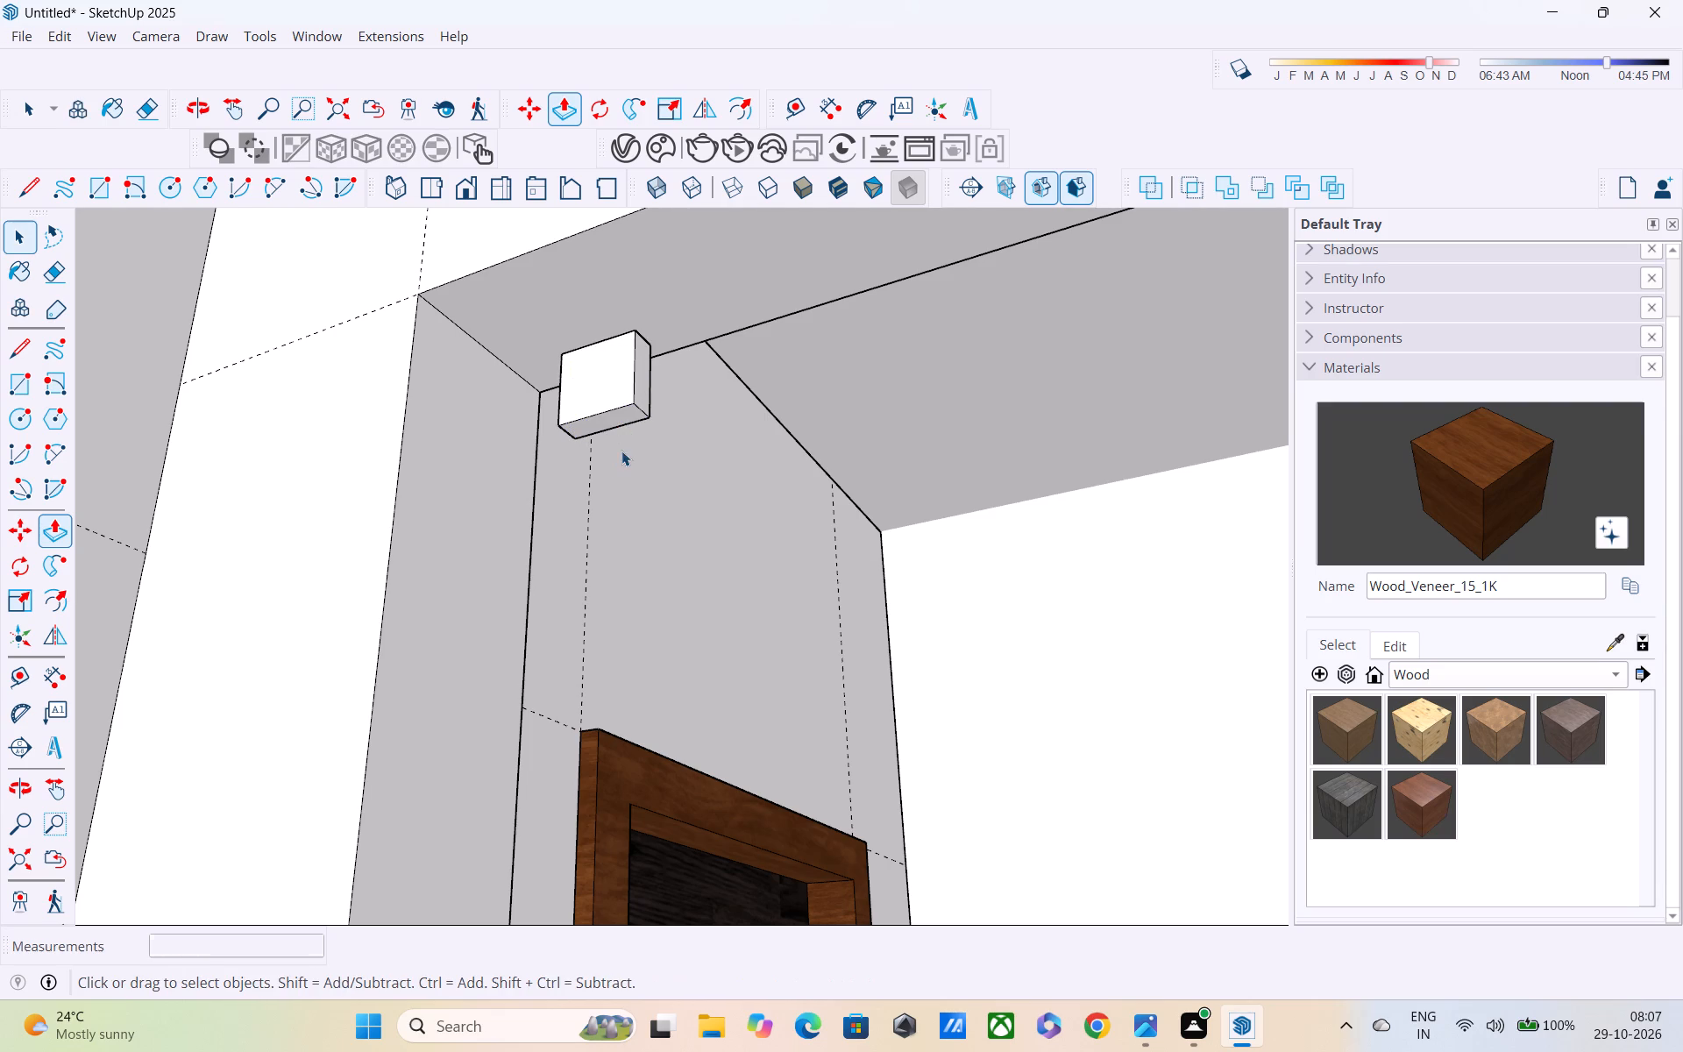
Select the whole small block and copy it along the underside of the opening's head, parallel to the green axis.
triple_click(612, 409)
middle_drag(612, 409, 1084, 371)
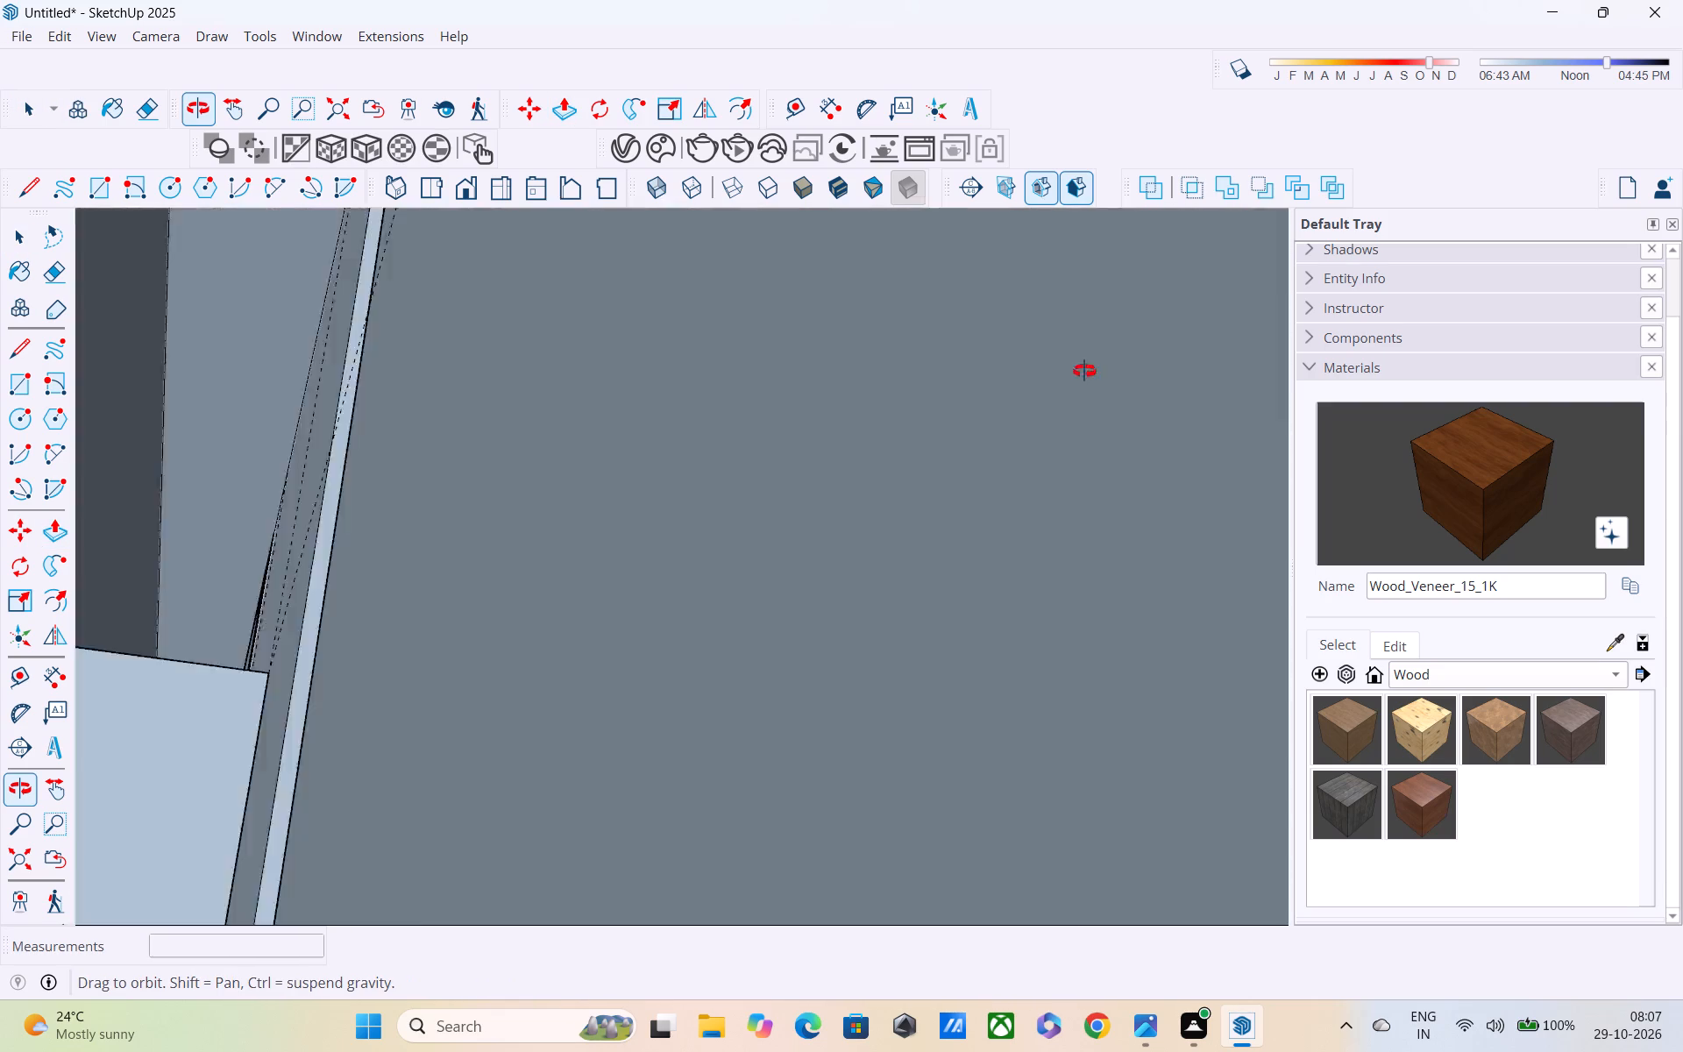
middle_drag(1084, 371, 834, 407)
scroll(828, 408, down, 4)
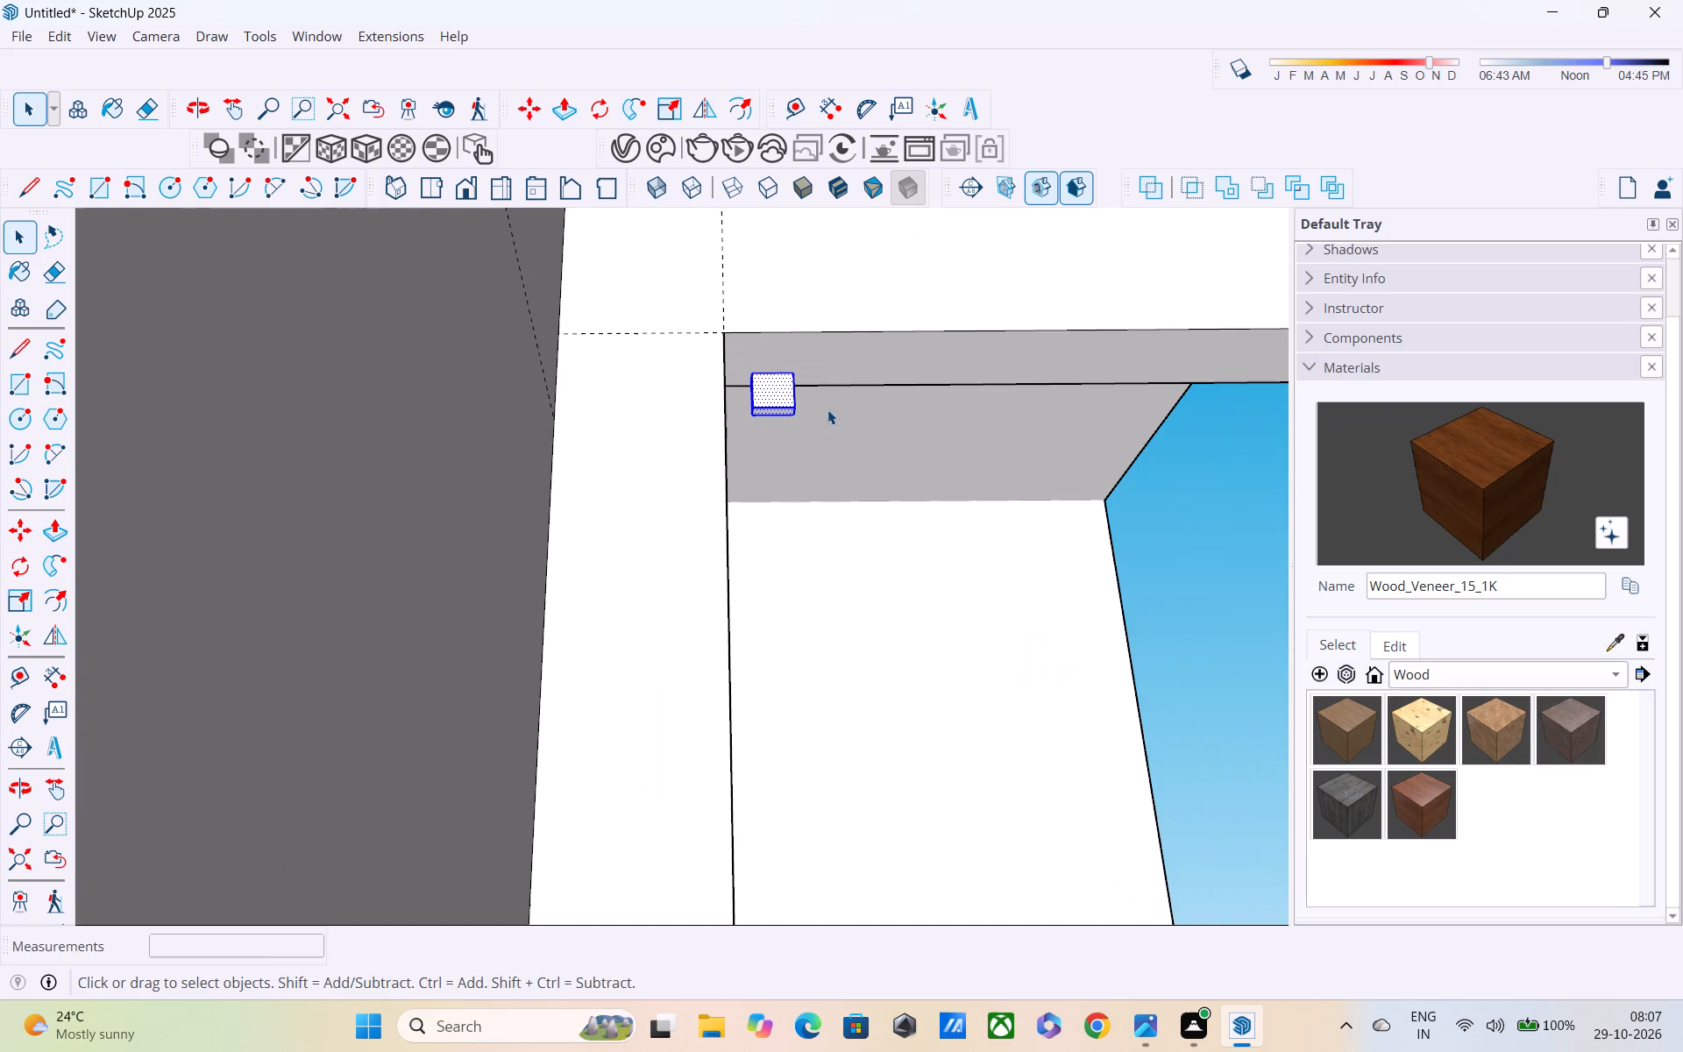
key(m)
scroll(816, 408, up, 4)
click(772, 331)
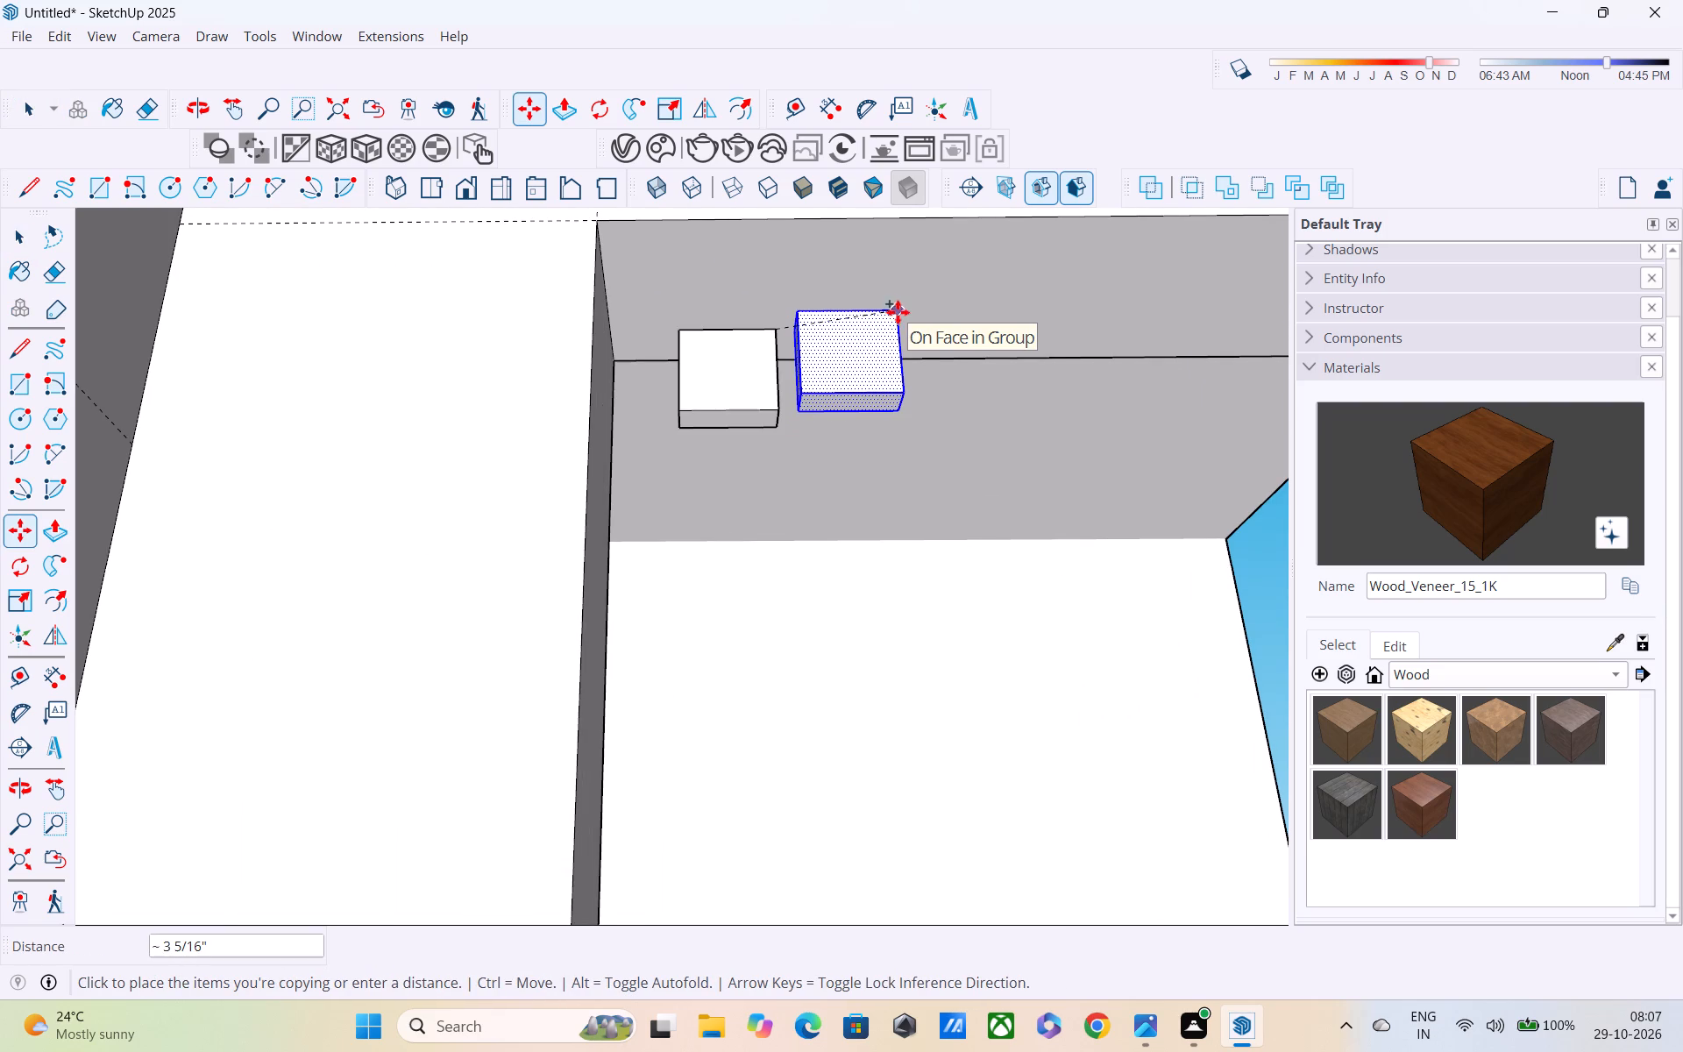
shift+middle_drag(926, 330, 688, 346)
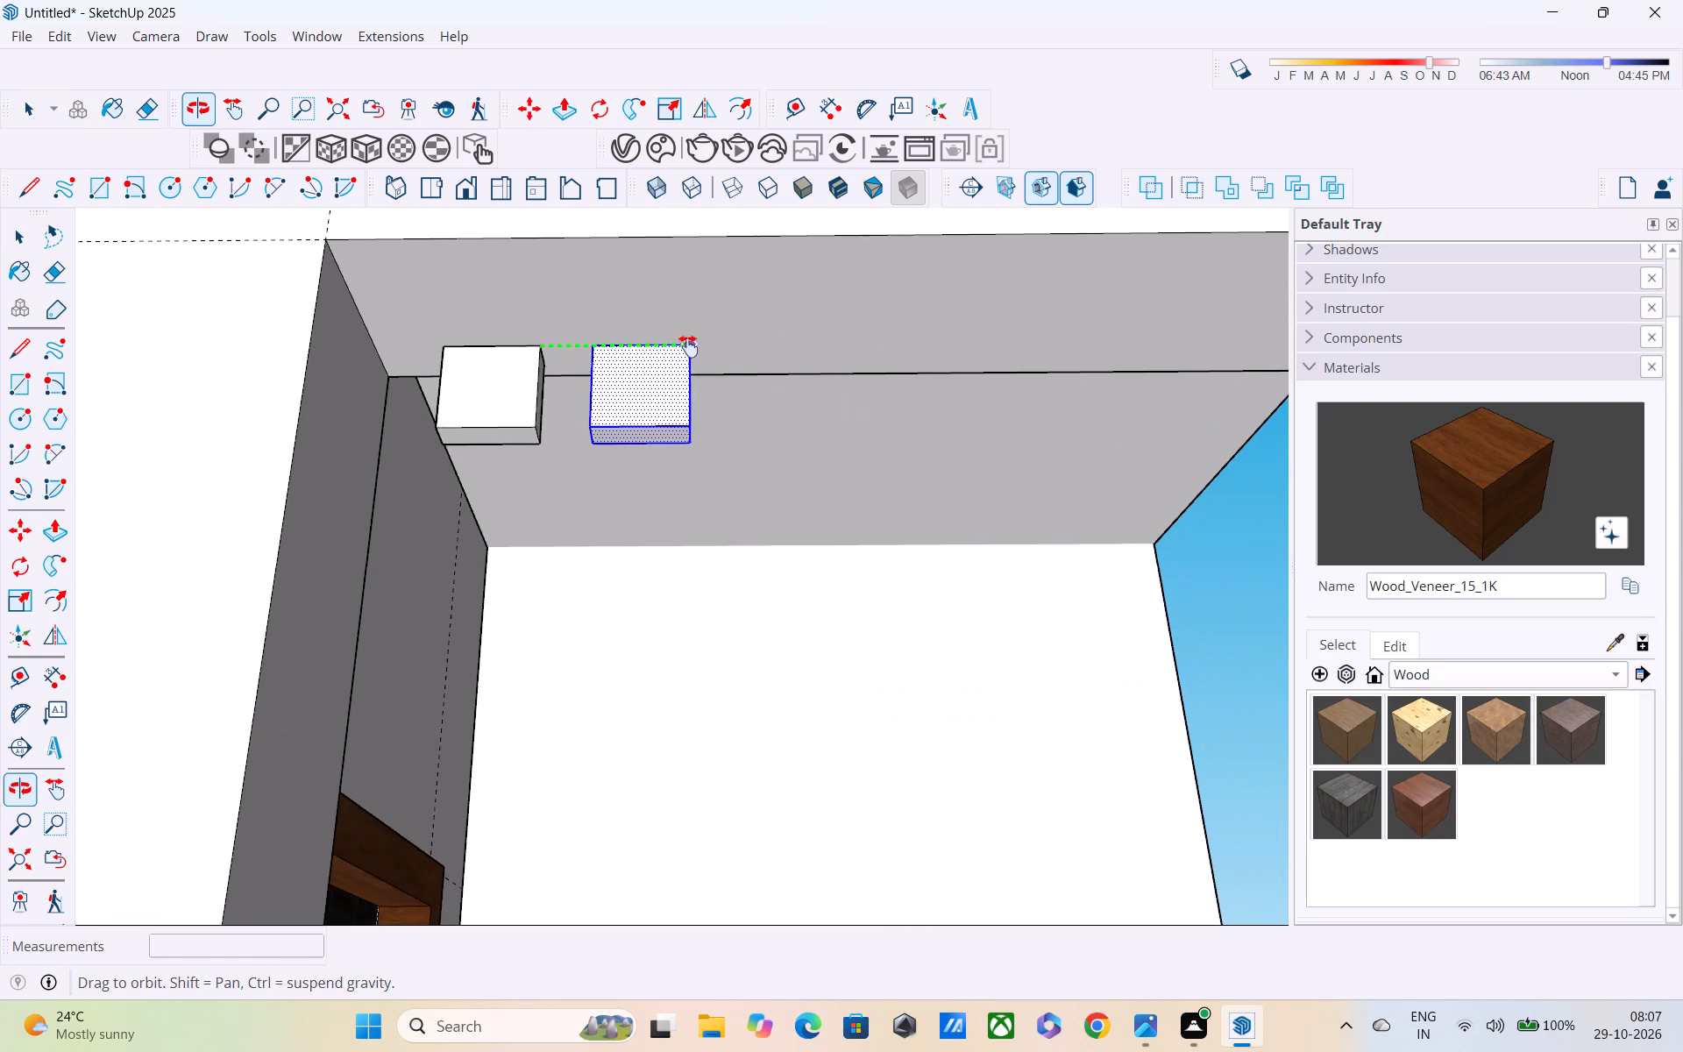
shift+middle_drag(688, 346, 646, 357)
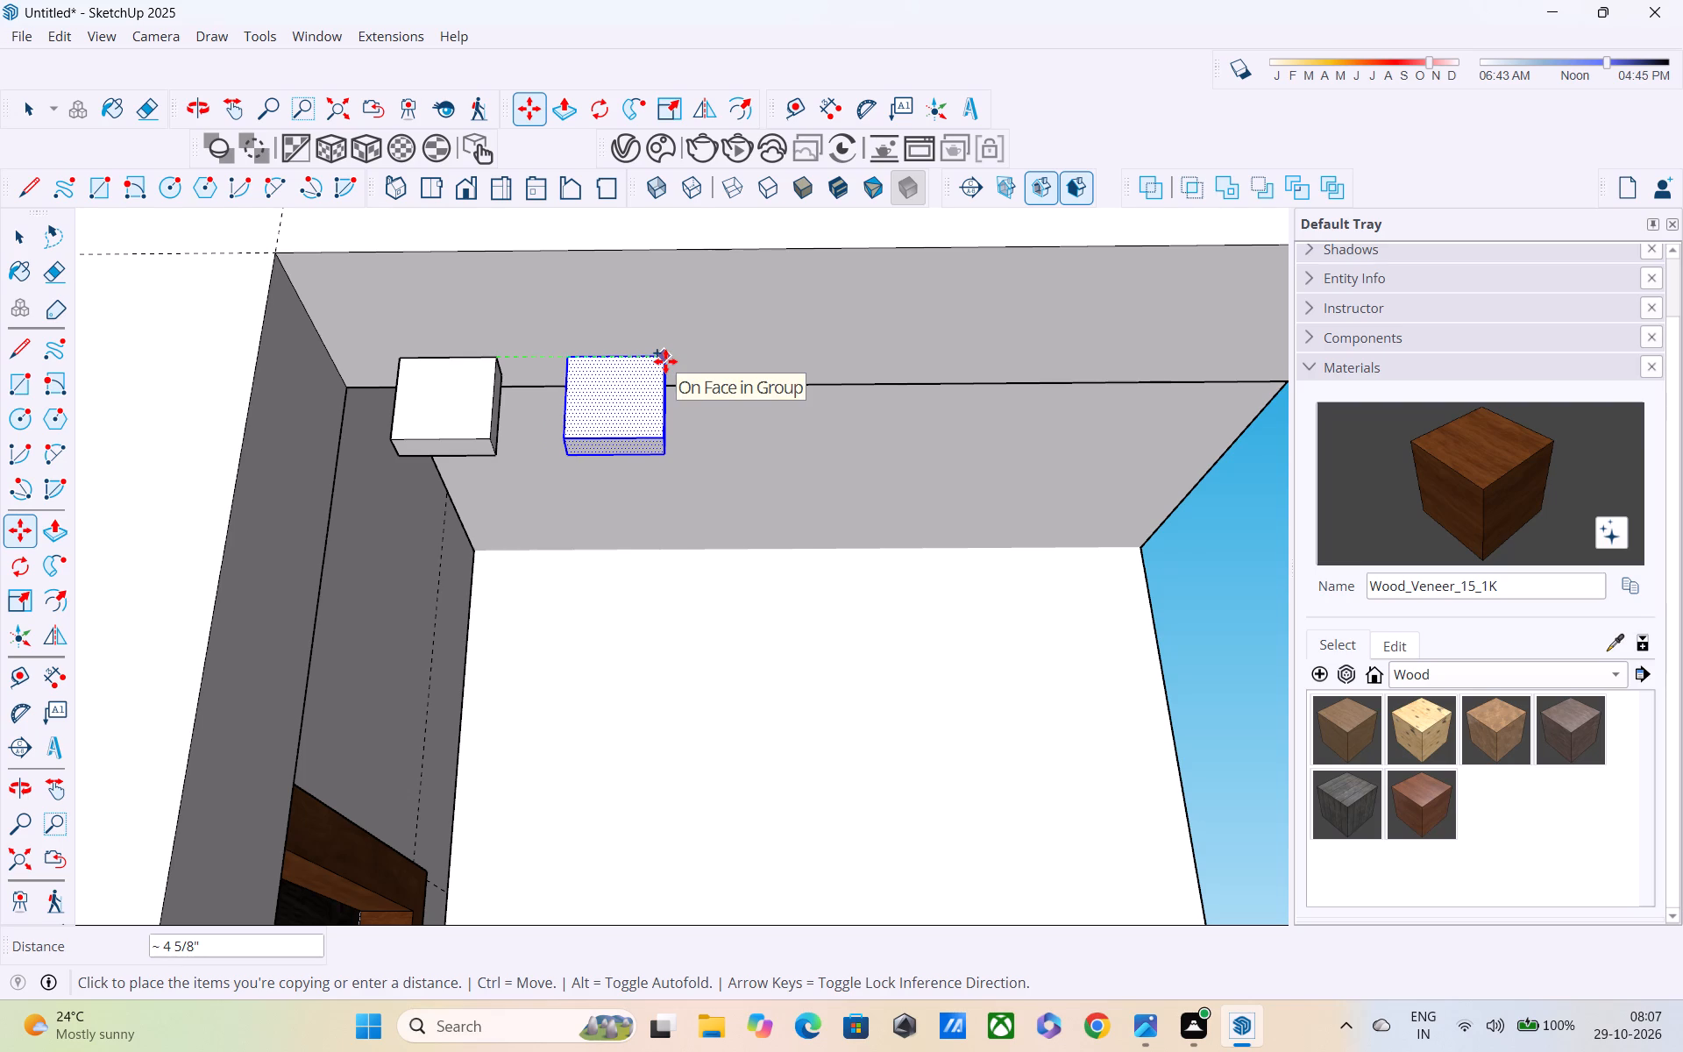
scroll(665, 361, down, 2)
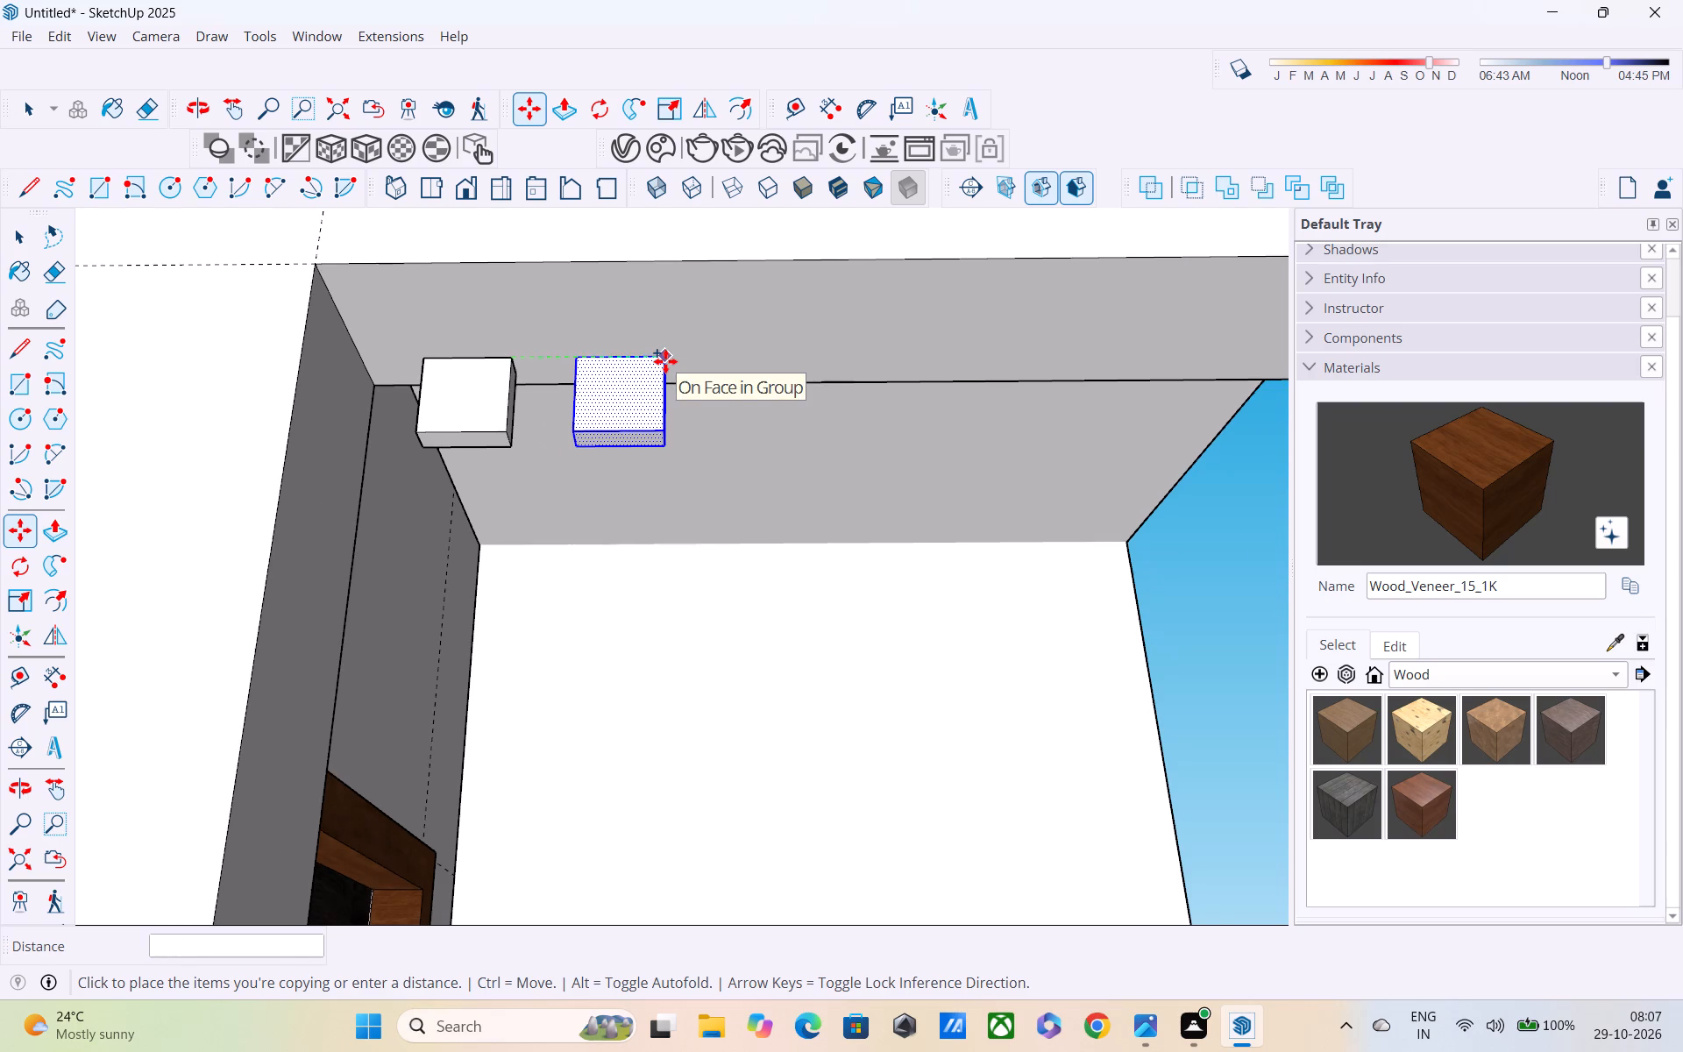
shift+middle_drag(665, 361, 432, 388)
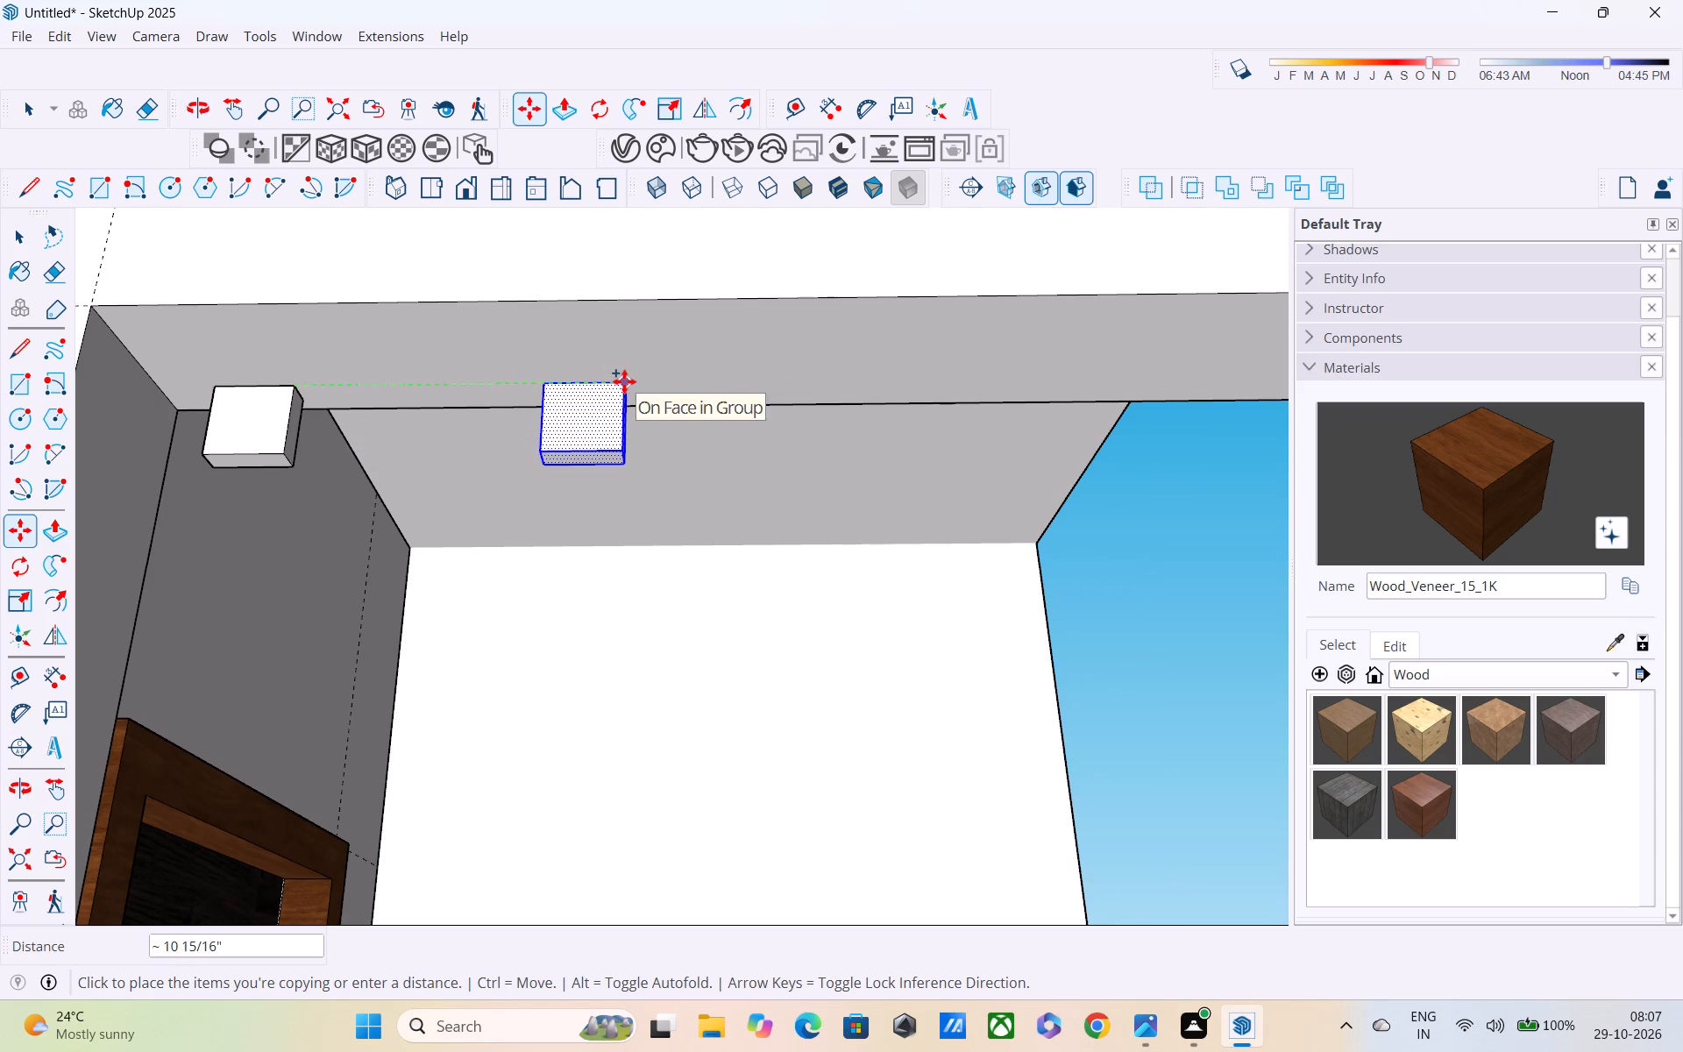
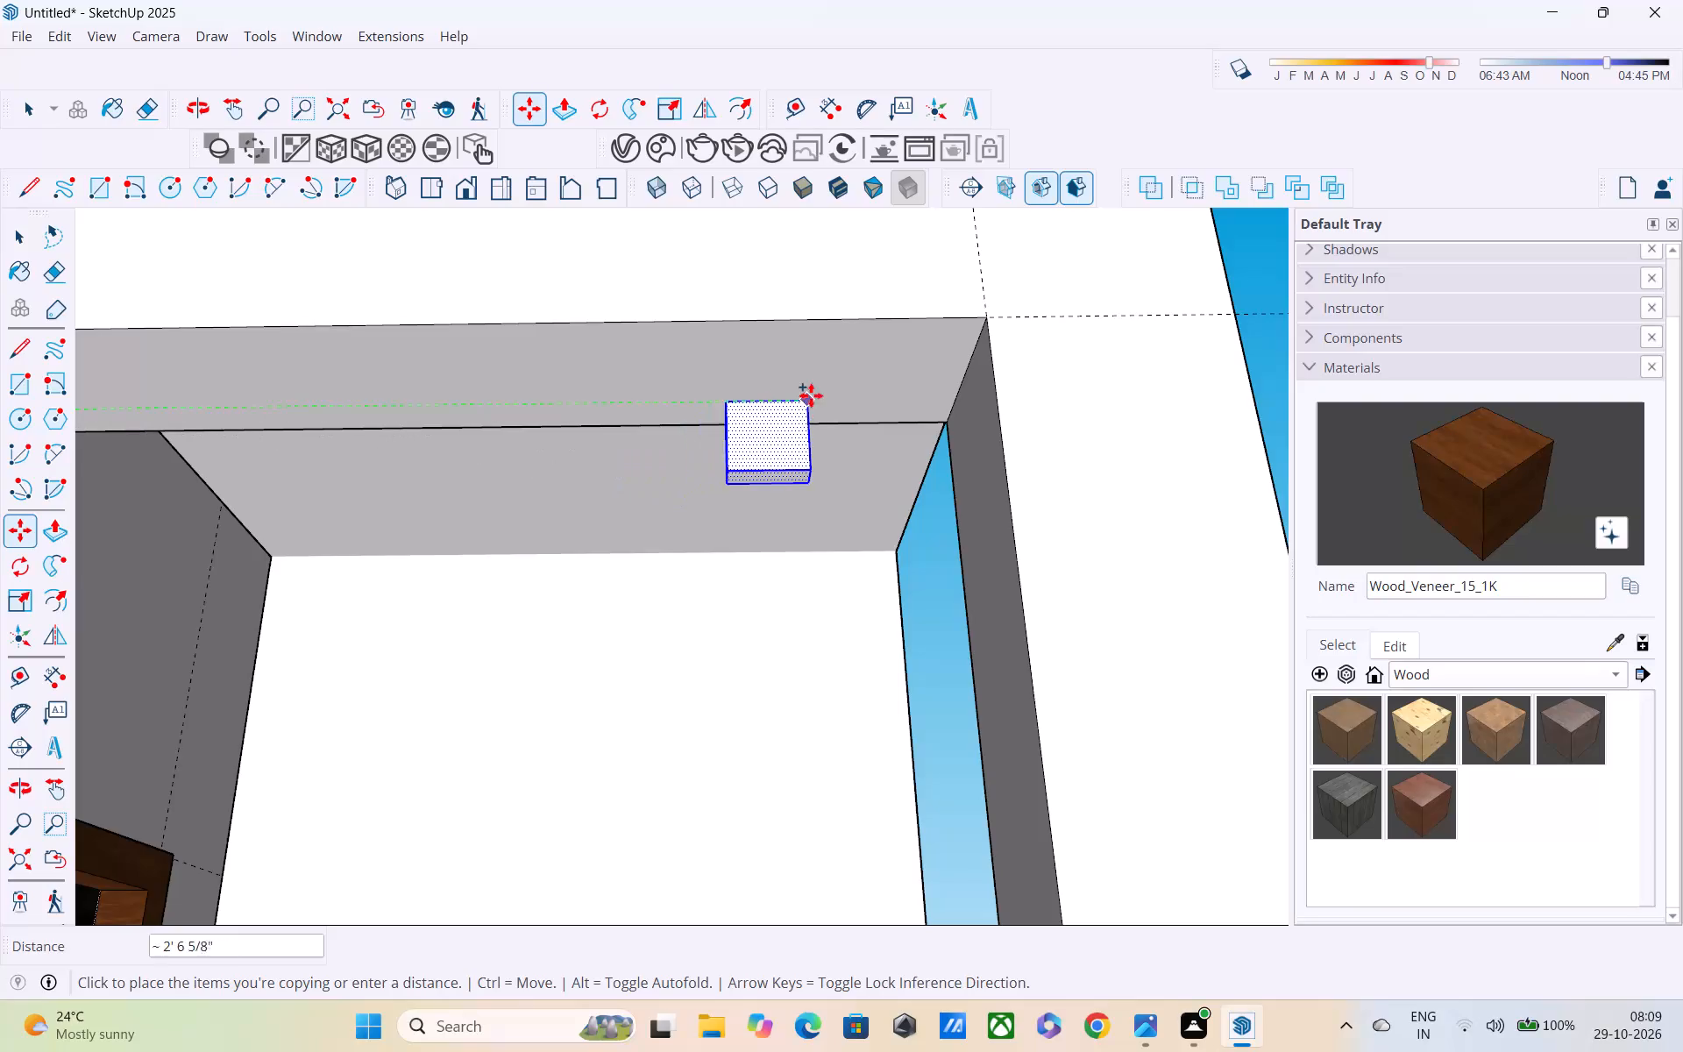
Place the block's copy about 2' 9 1/2" along the opening's head and divide the distance into four equal spacings.
click(896, 392)
text(/4)
key(Return)
scroll(644, 424, down, 3)
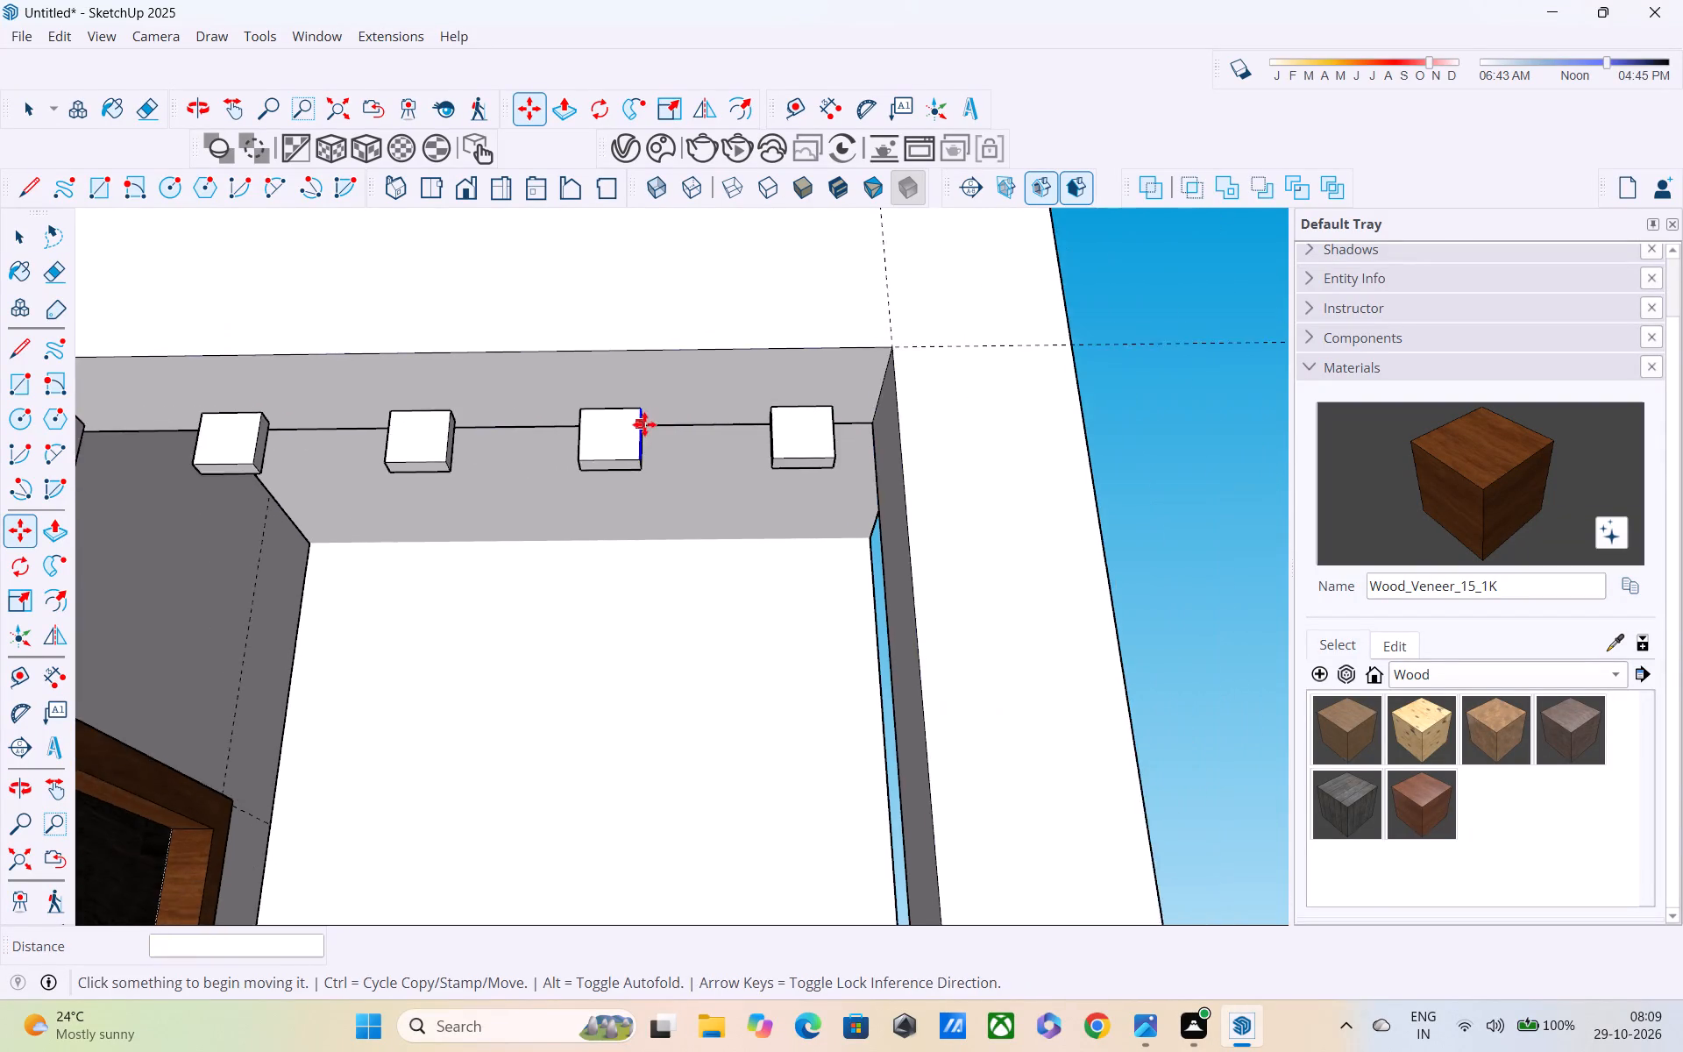
Push/pull the underside of the innermost block about 1' 8 9/16" downward to form a vertical grille bar.
shift+middle_drag(644, 423, 756, 275)
key(p)
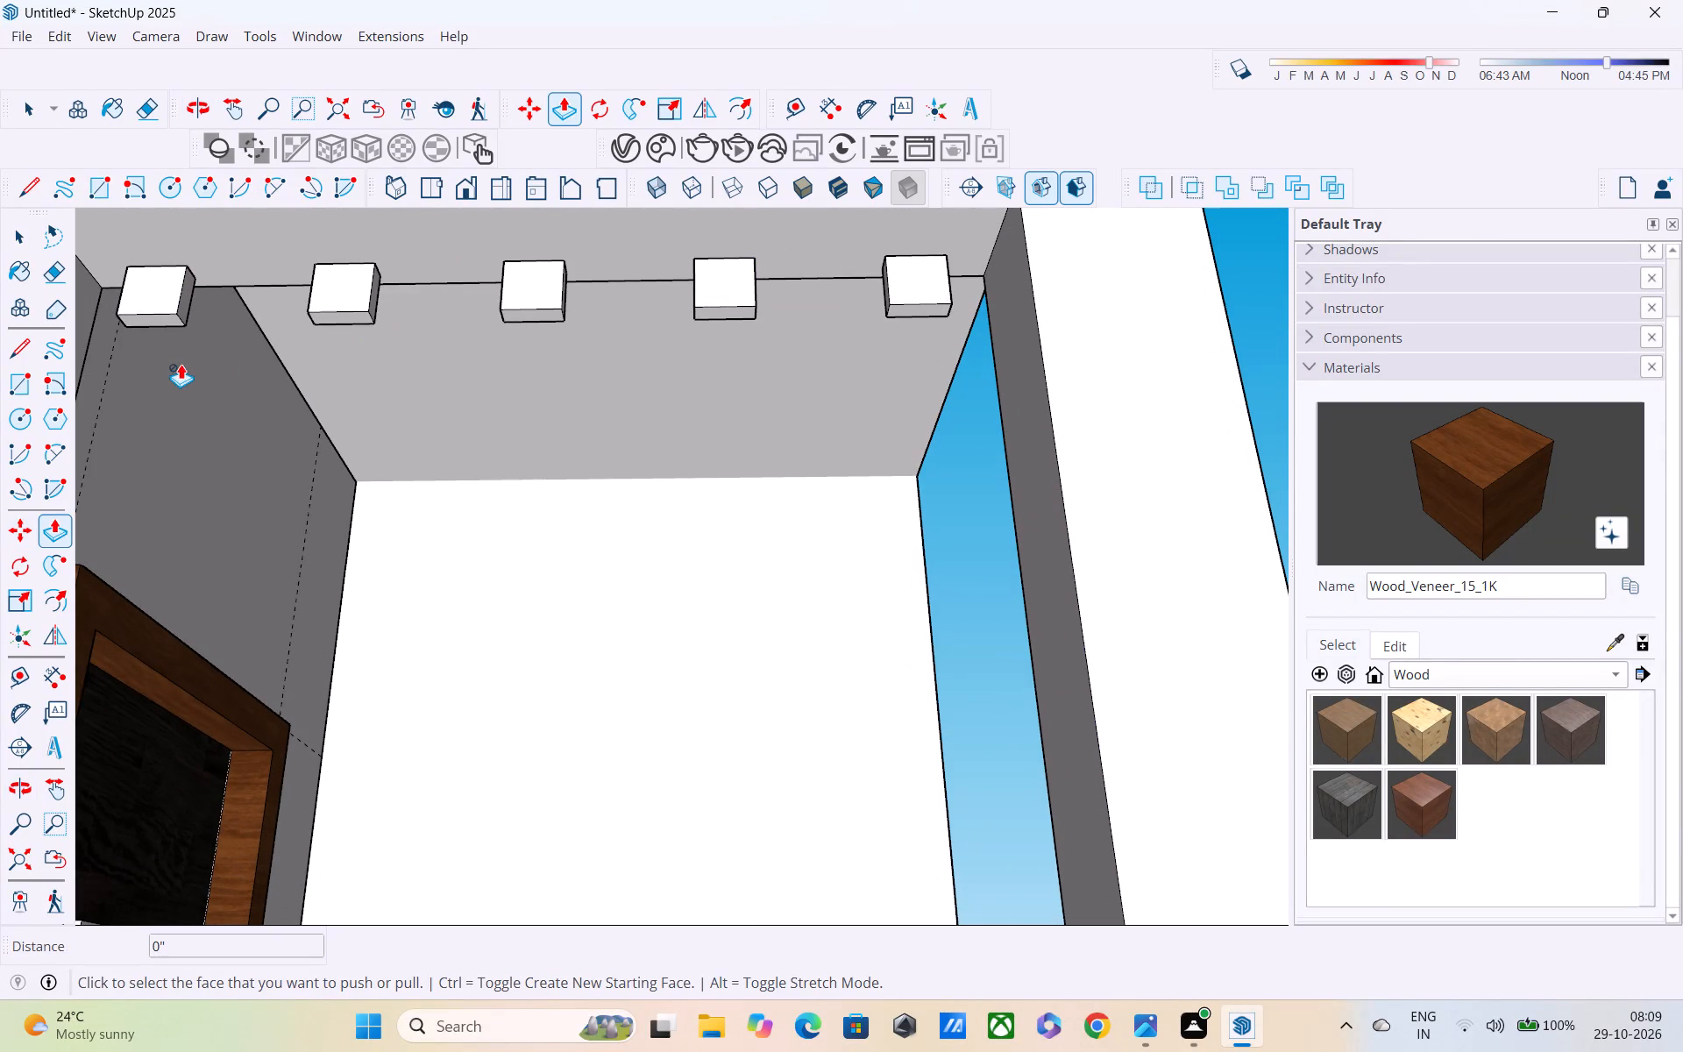
middle_drag(181, 364, 306, 330)
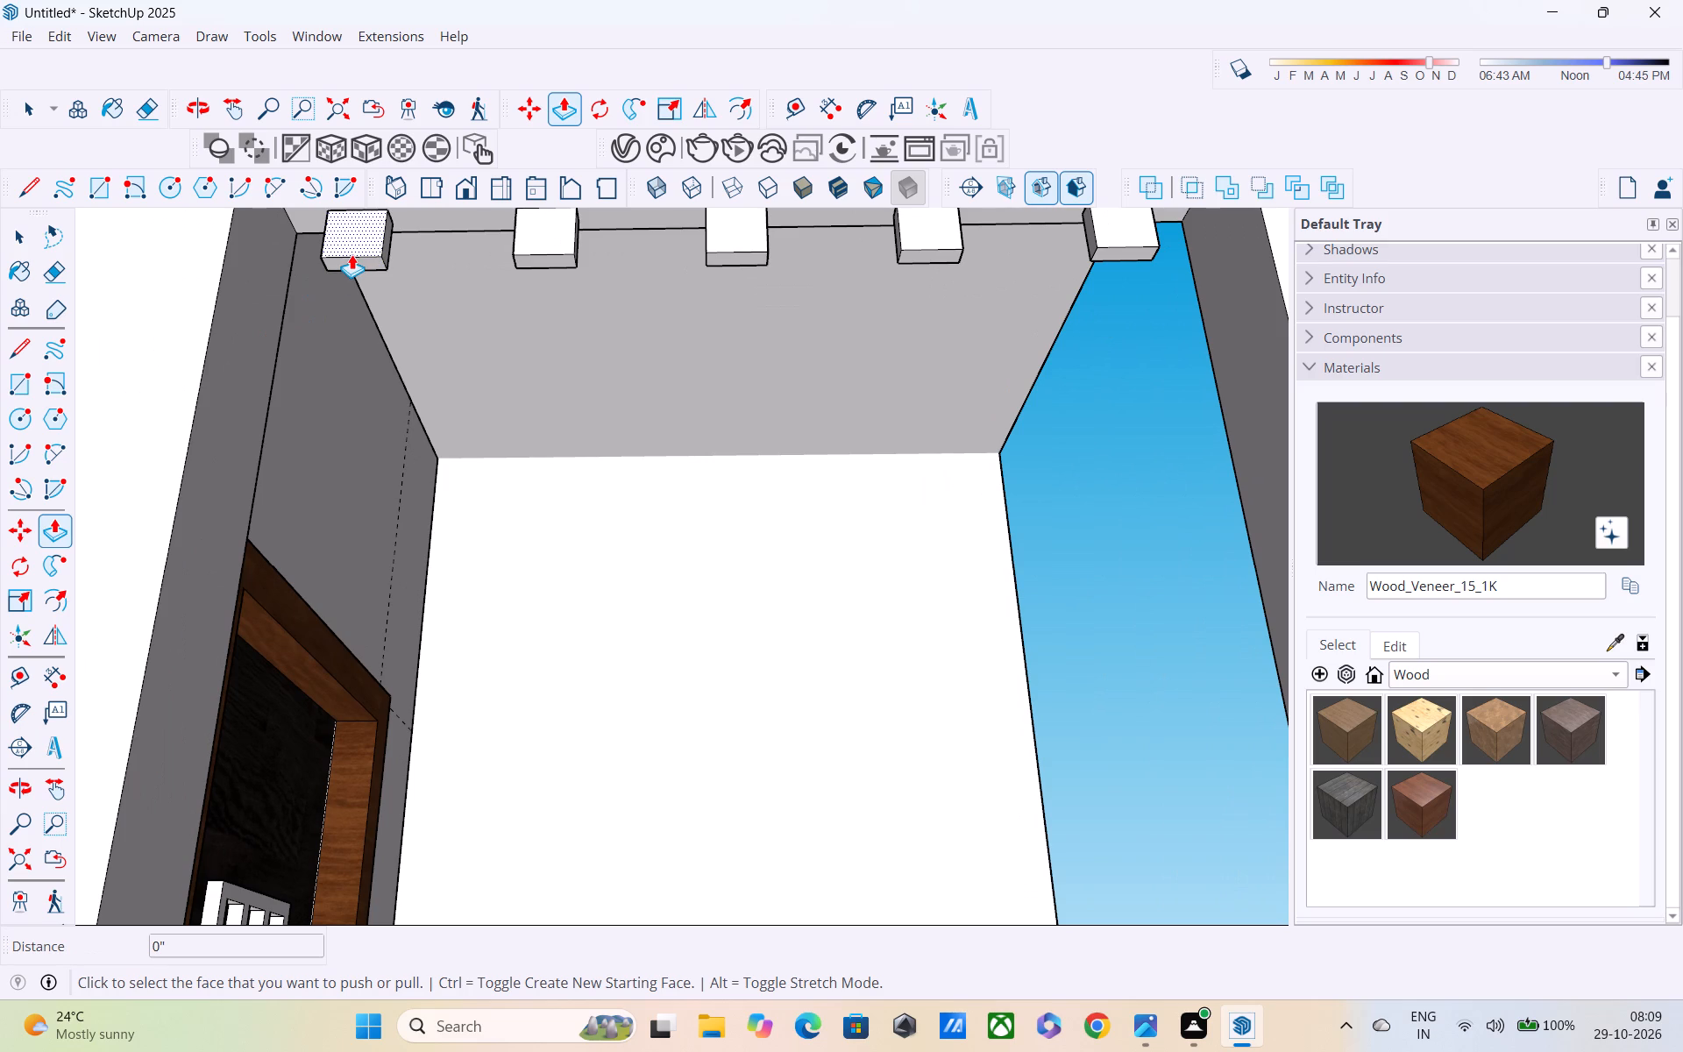
double_click(352, 264)
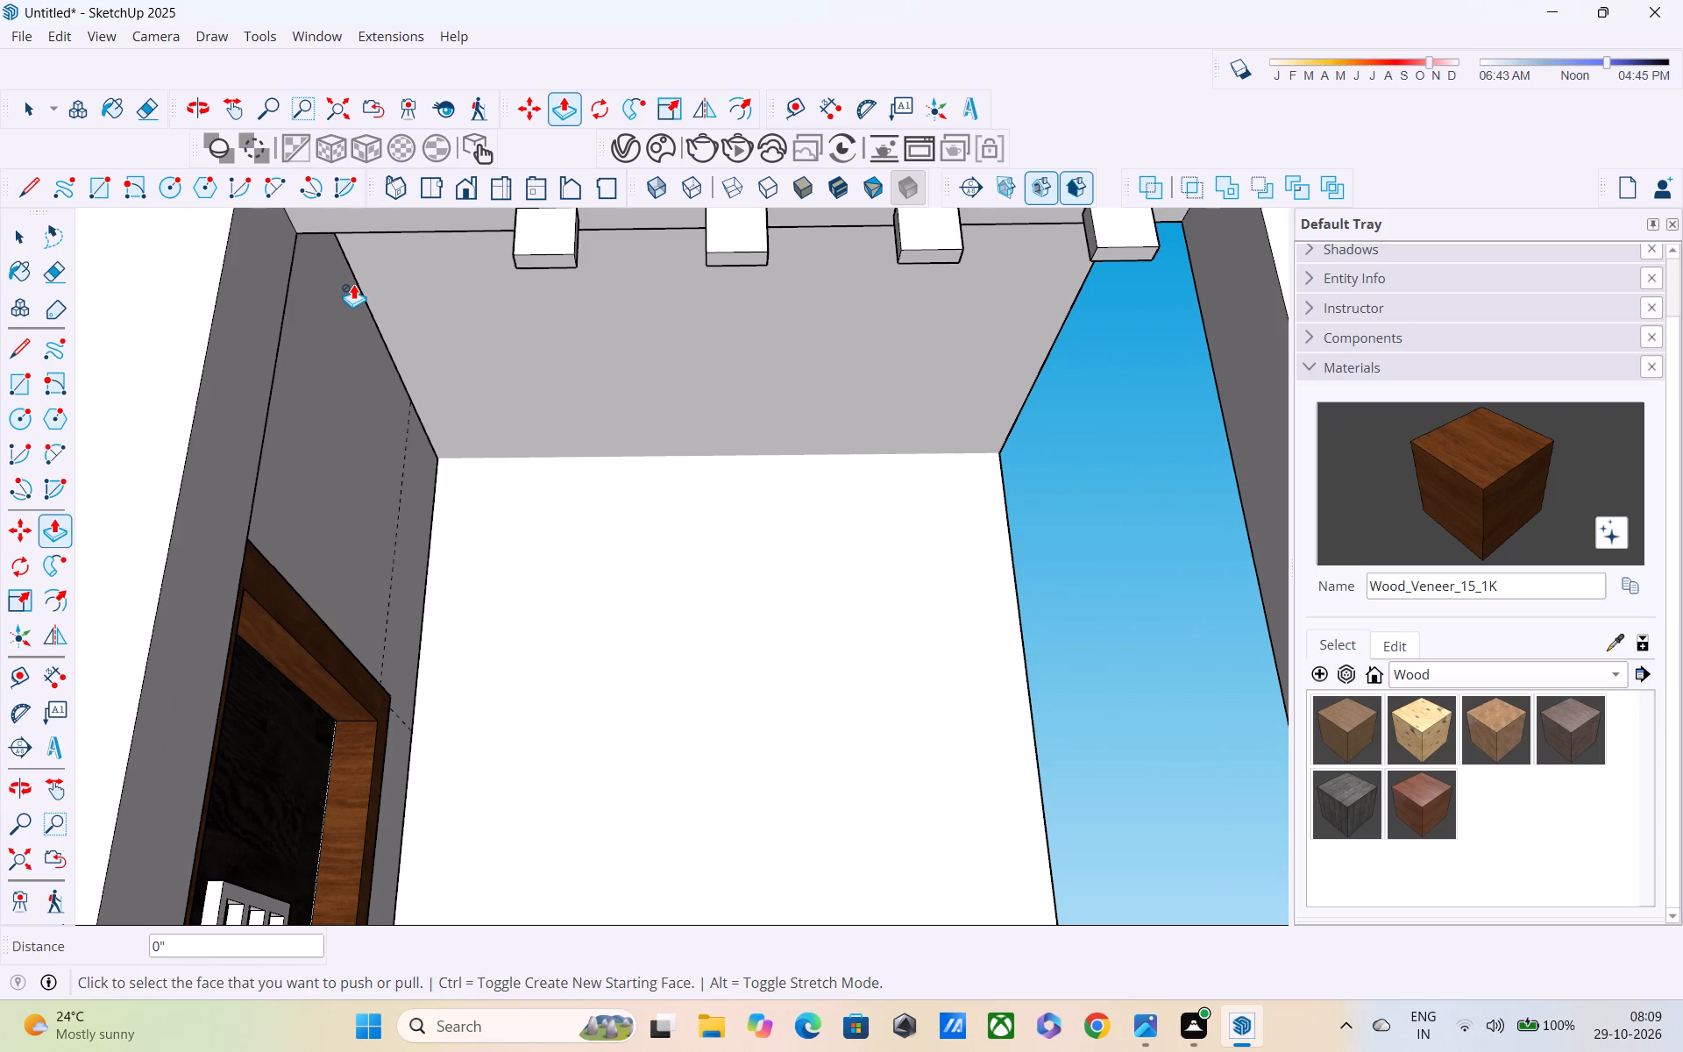
key(ctrl+z)
scroll(350, 269, up, 2)
click(350, 269)
scroll(349, 416, down, 4)
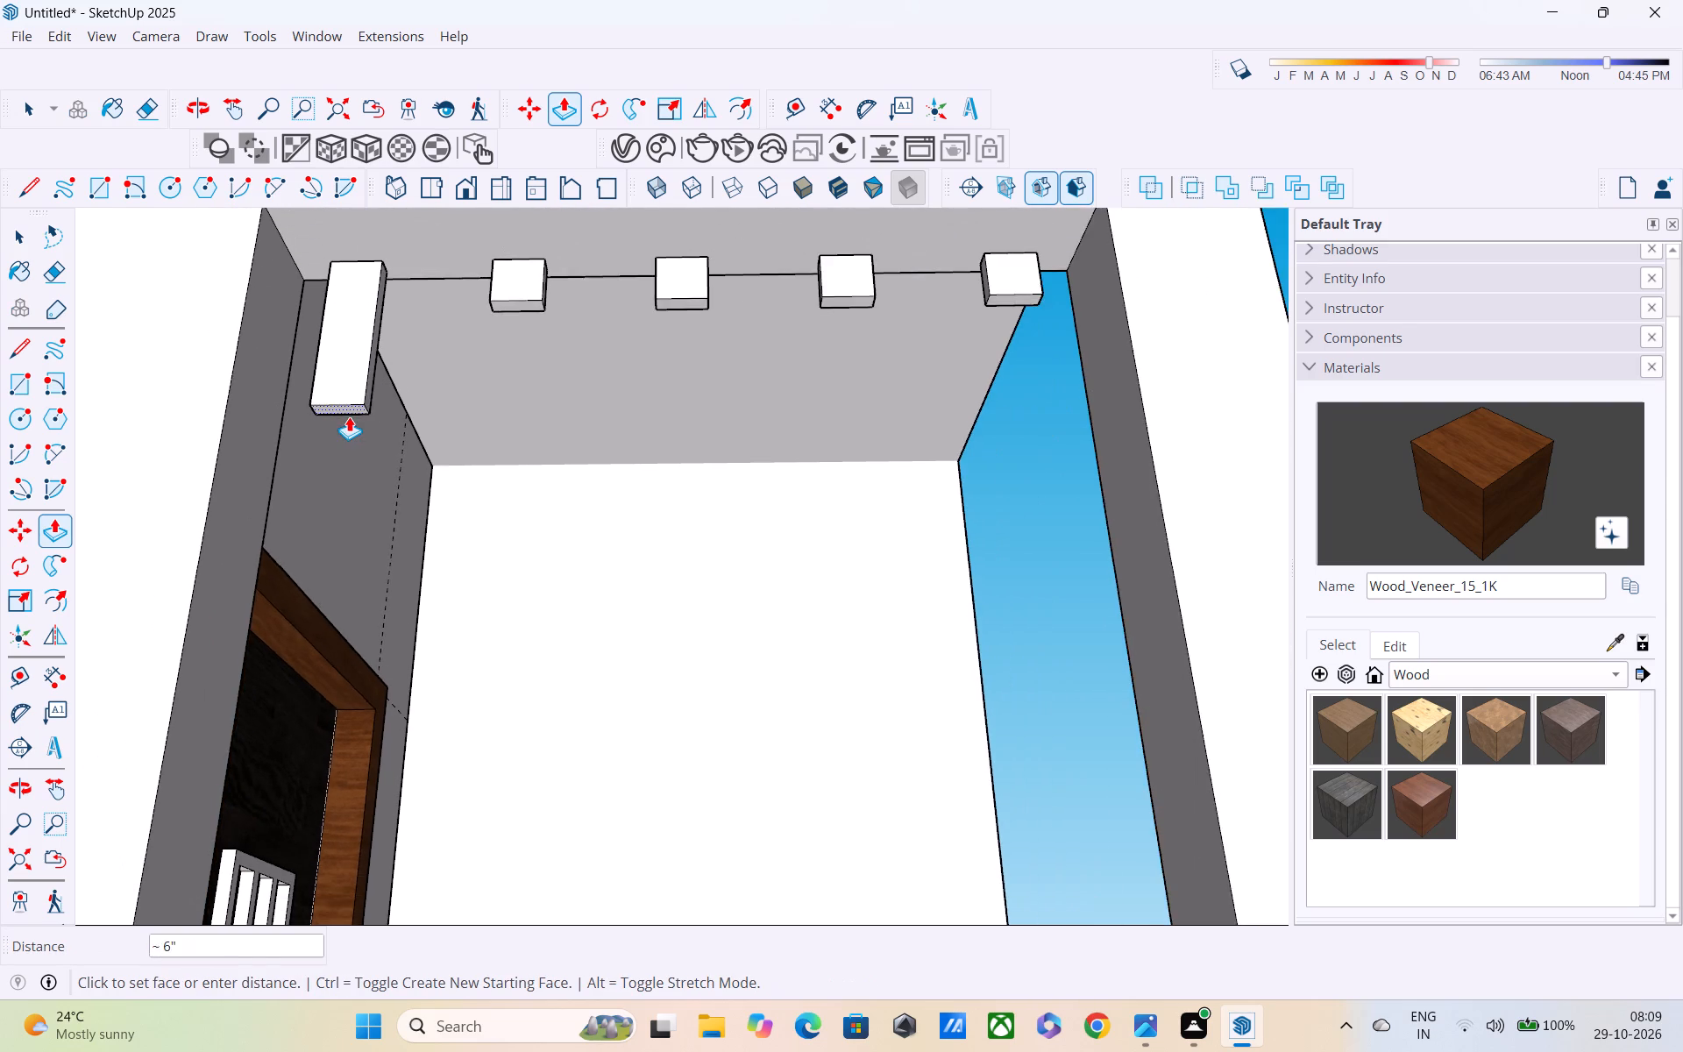
shift+middle_drag(349, 412, 366, 288)
scroll(367, 284, down, 4)
shift+middle_drag(375, 392, 380, 352)
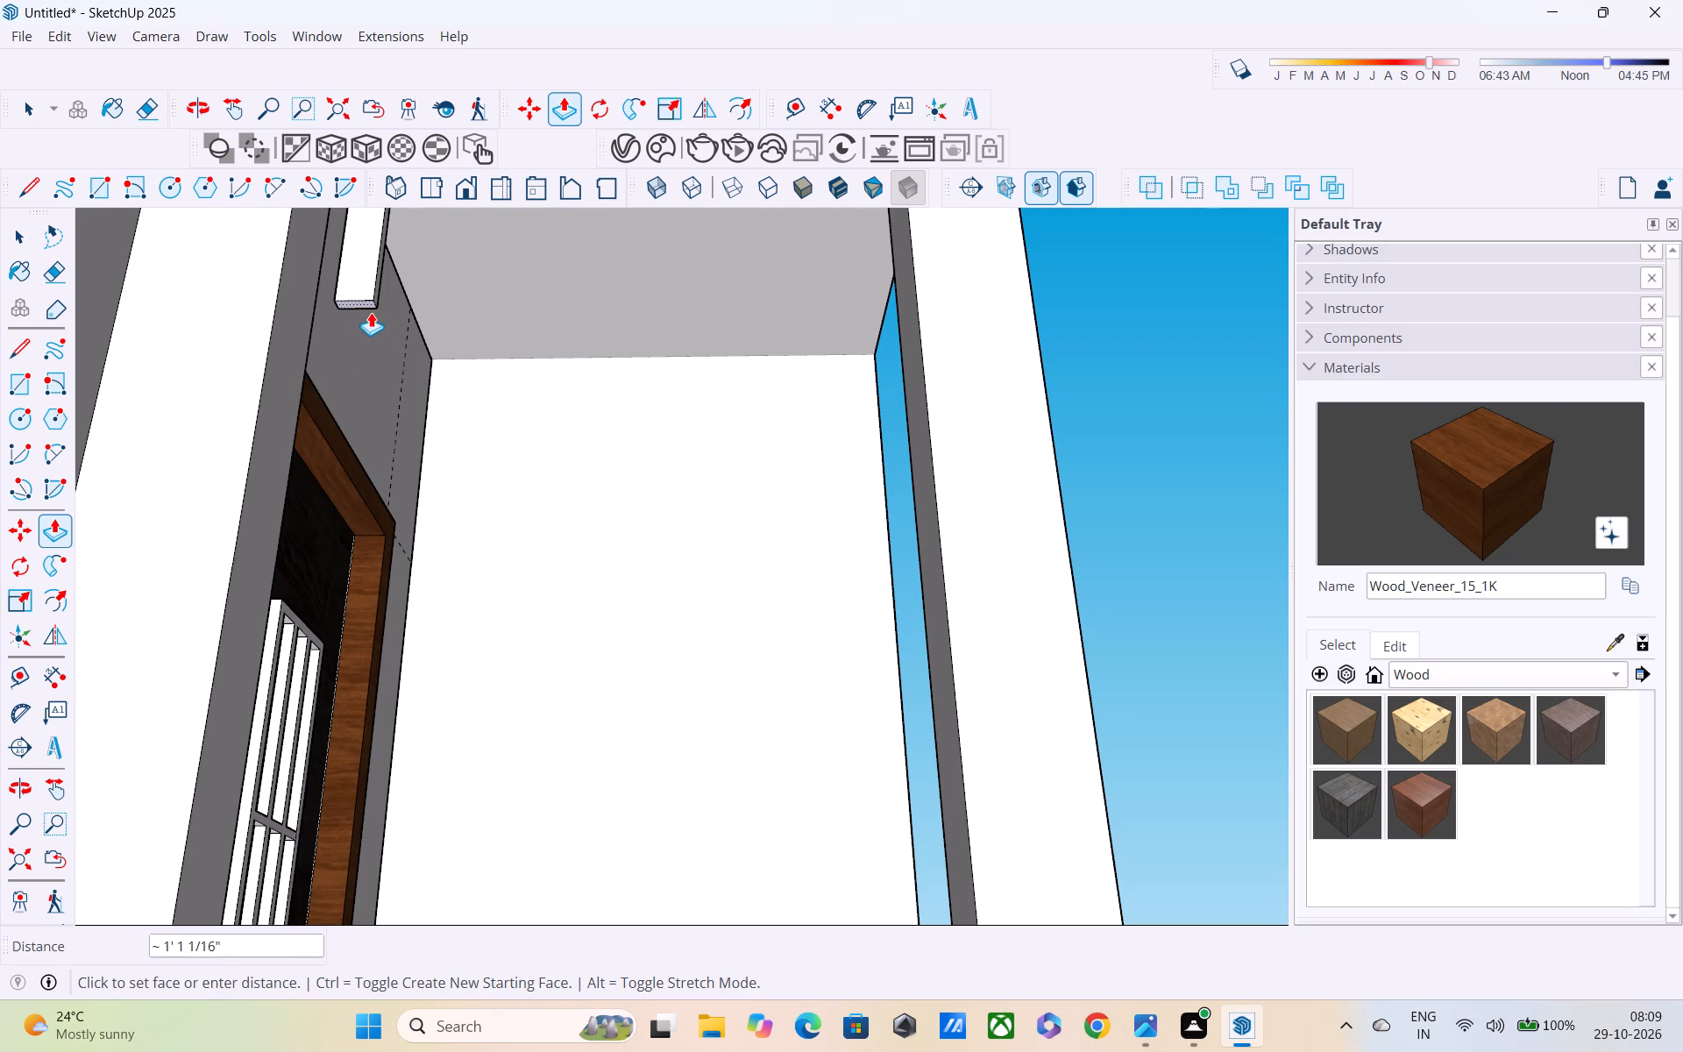
scroll(371, 310, down, 7)
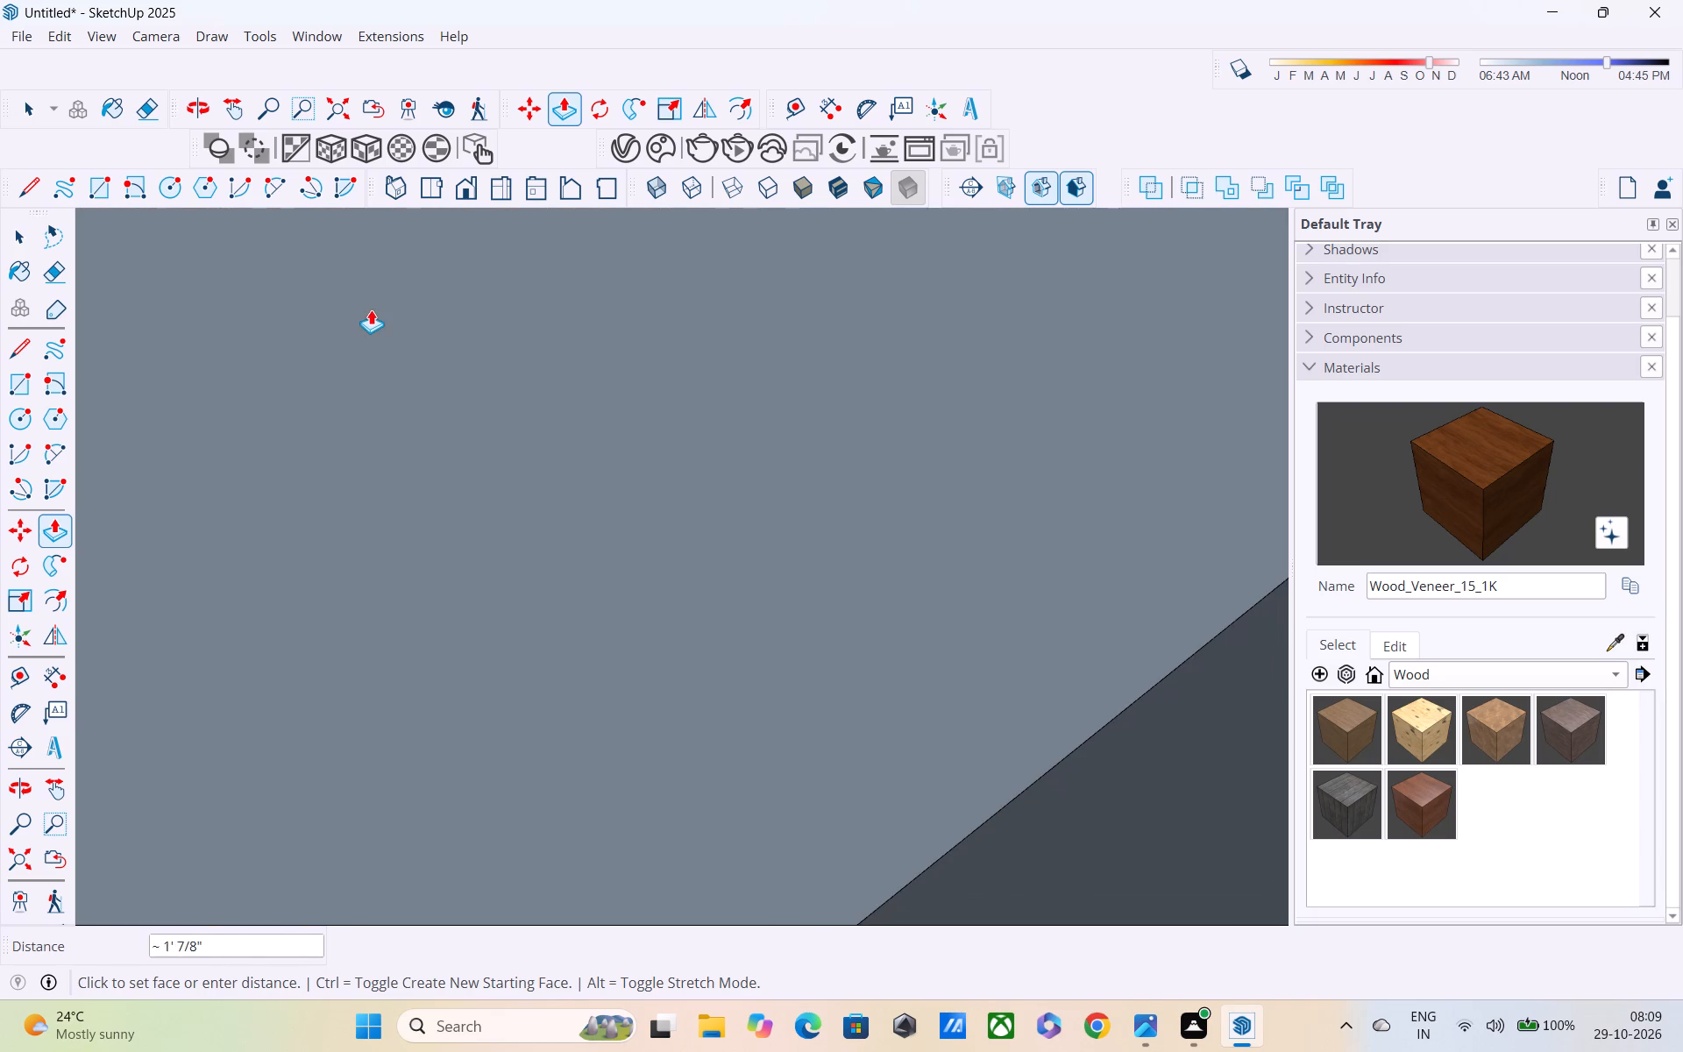
click(25, 869)
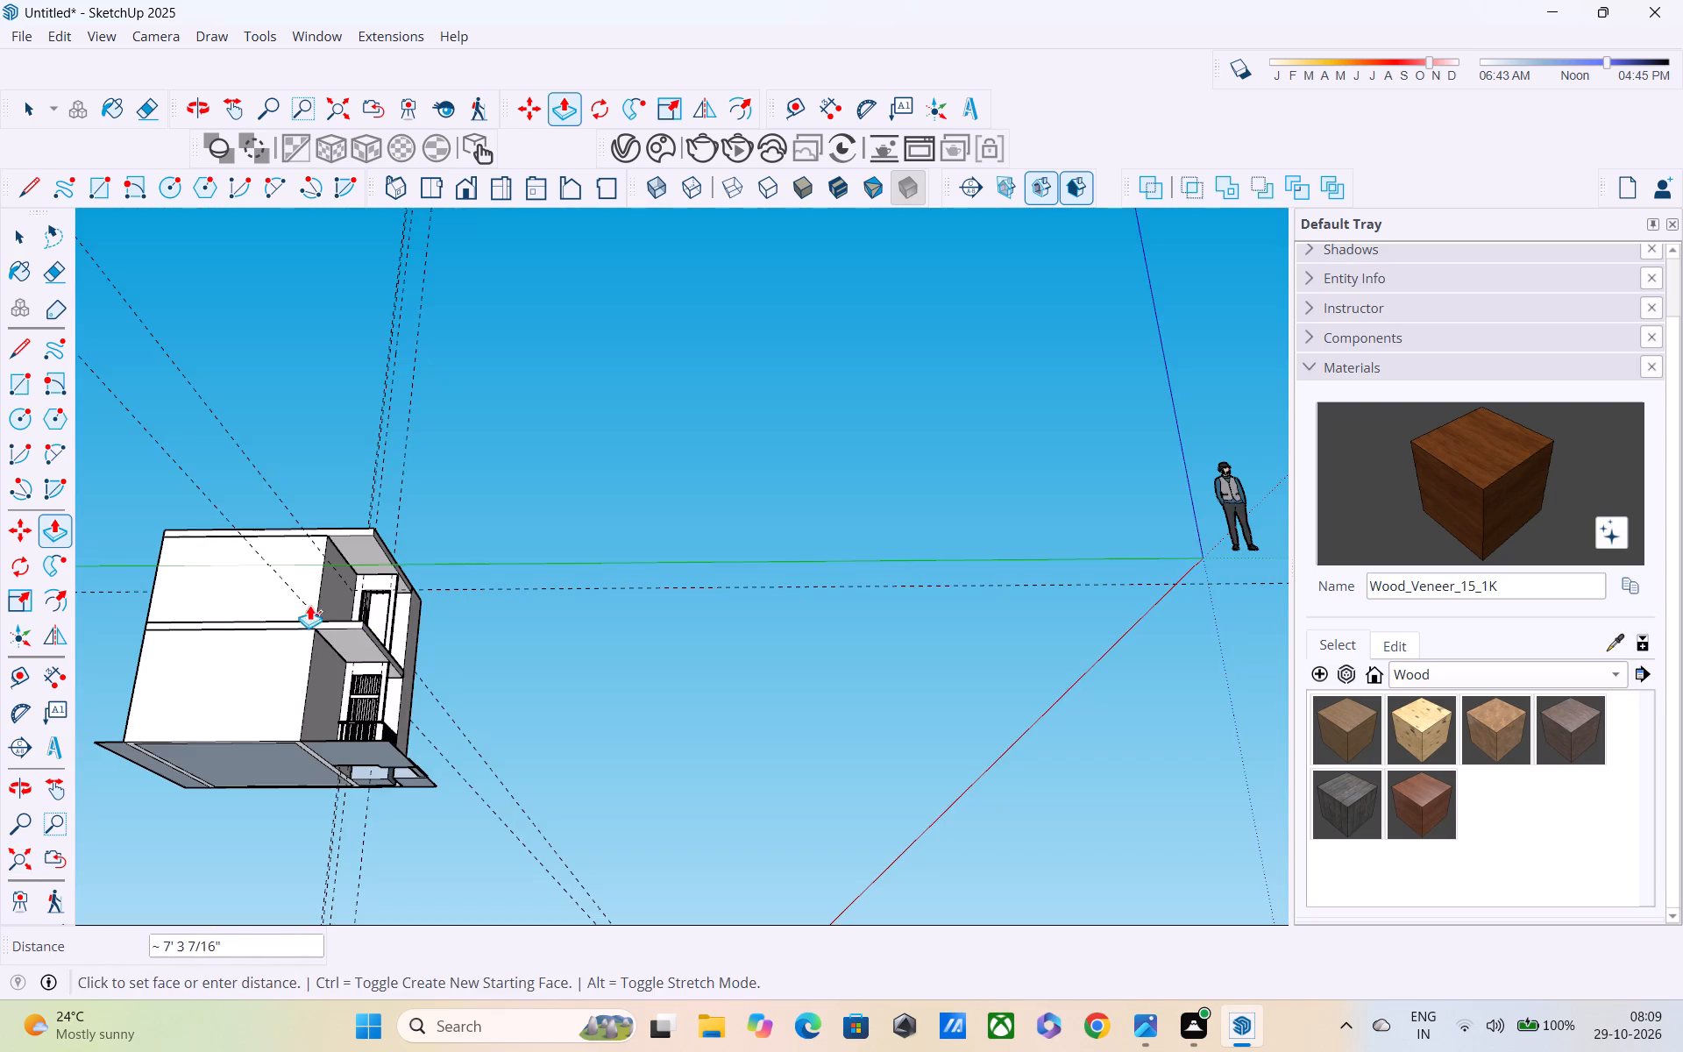
middle_drag(313, 599, 334, 717)
scroll(335, 718, down, 1)
scroll(346, 552, up, 9)
middle_drag(372, 630, 383, 480)
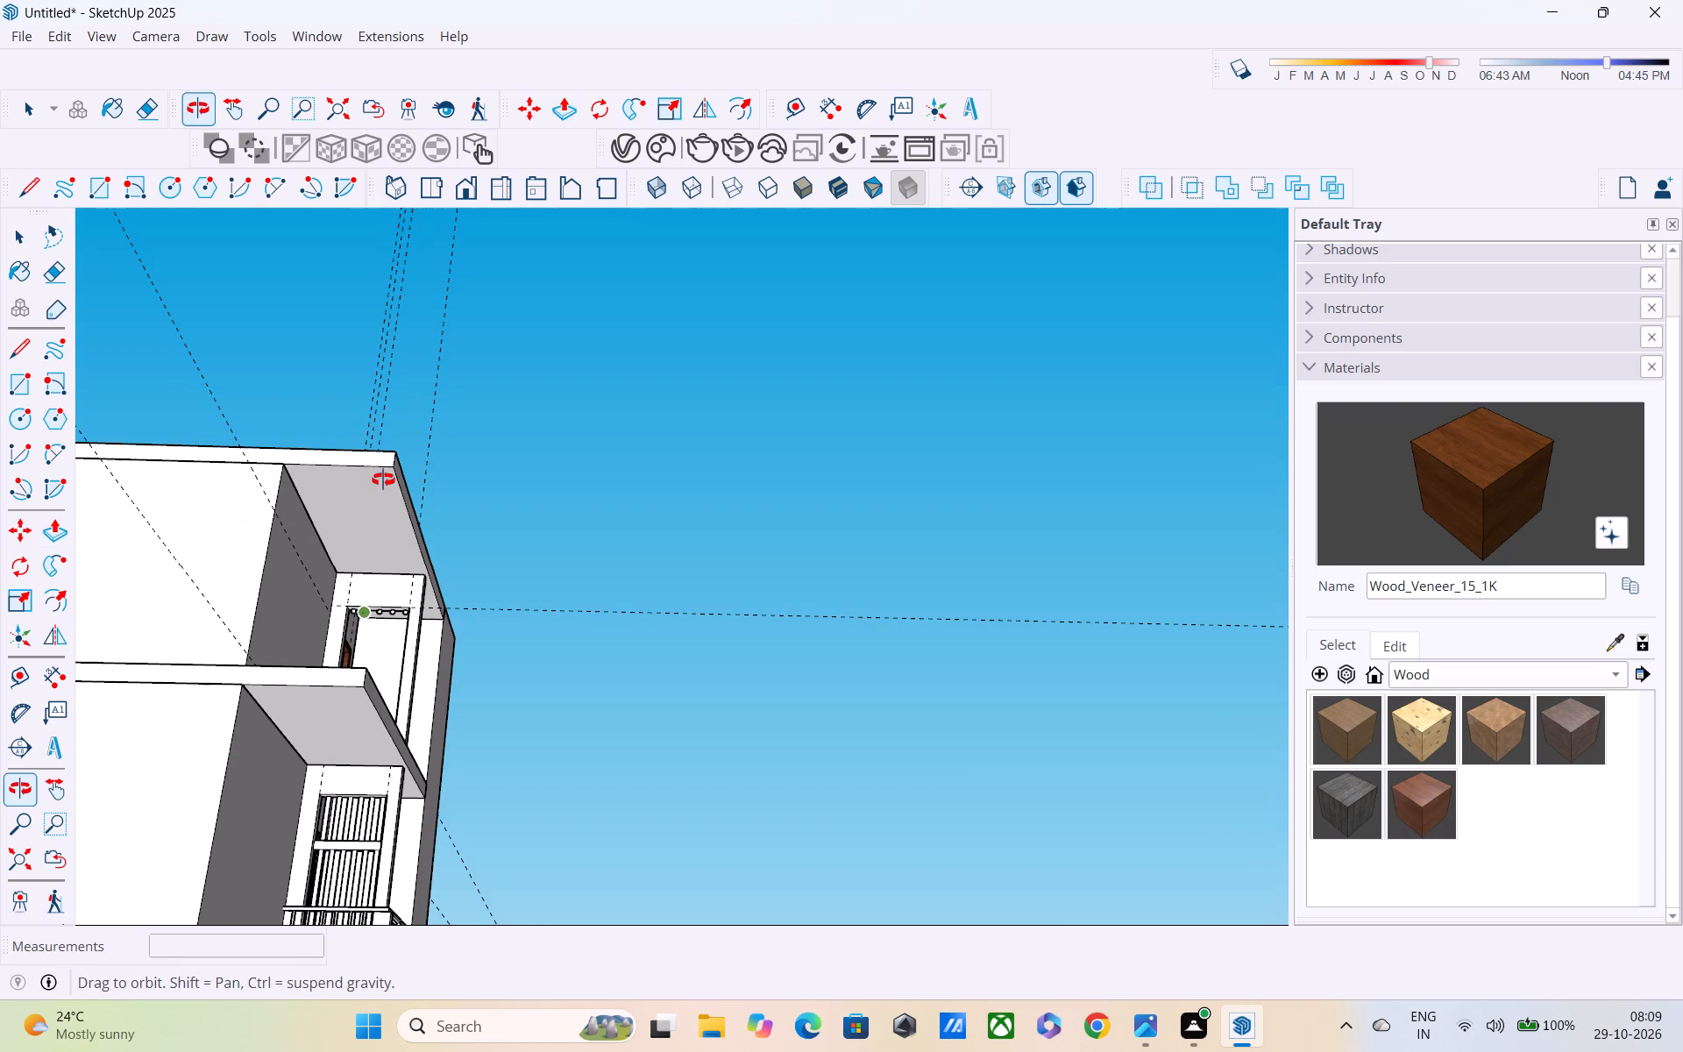
middle_drag(383, 480, 410, 358)
middle_drag(409, 443, 387, 596)
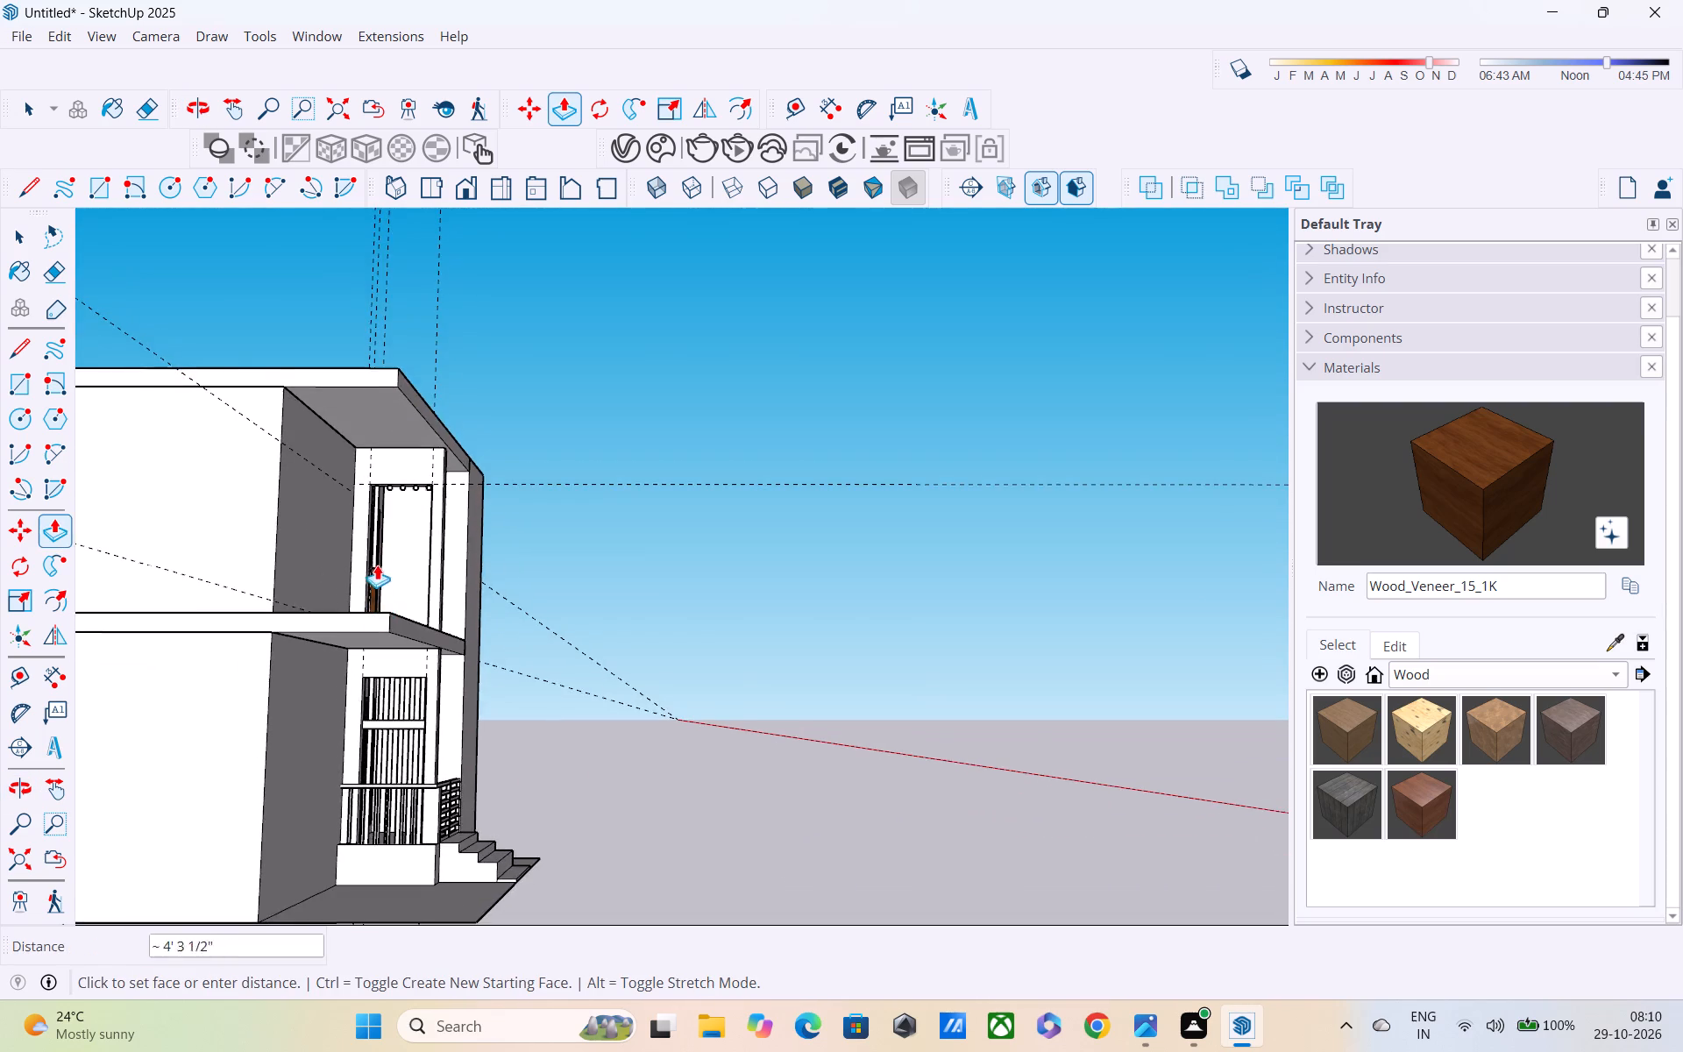
scroll(377, 565, up, 4)
scroll(369, 492, up, 3)
click(369, 503)
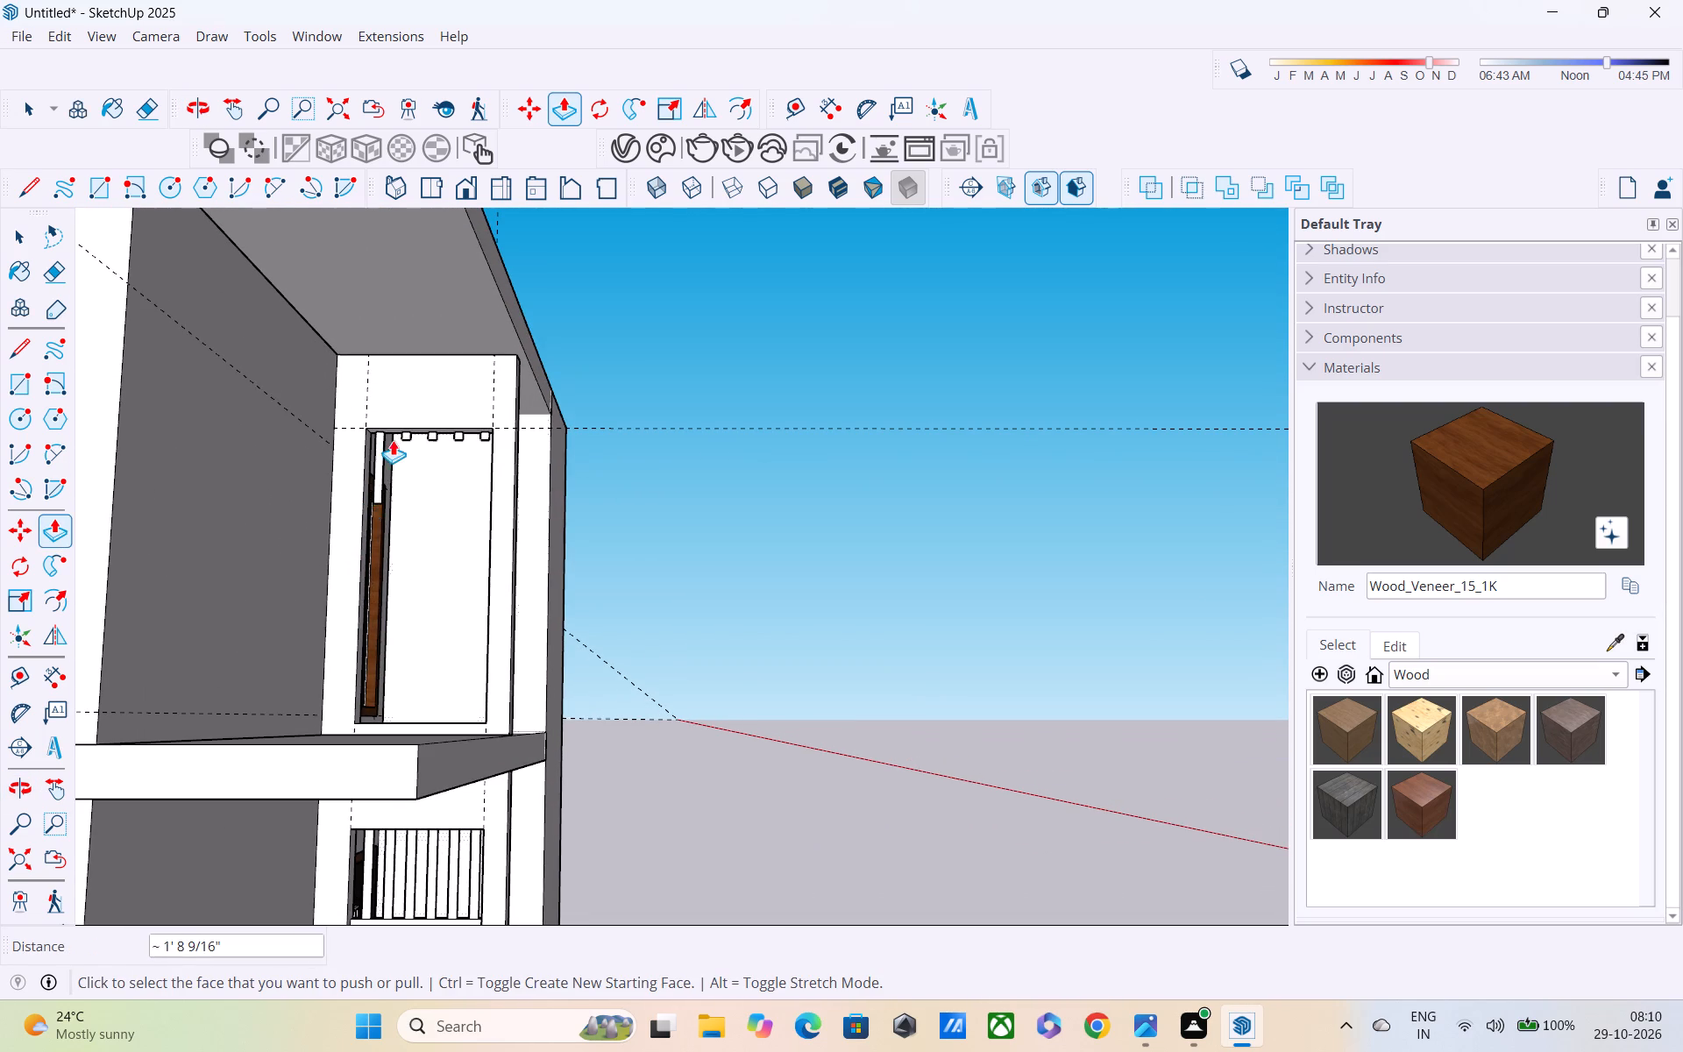
Repeat the same downward push/pull on the other four blocks to form matching vertical bars.
scroll(393, 439, up, 7)
middle_drag(405, 442, 421, 374)
scroll(430, 418, up, 5)
middle_drag(430, 418, 436, 373)
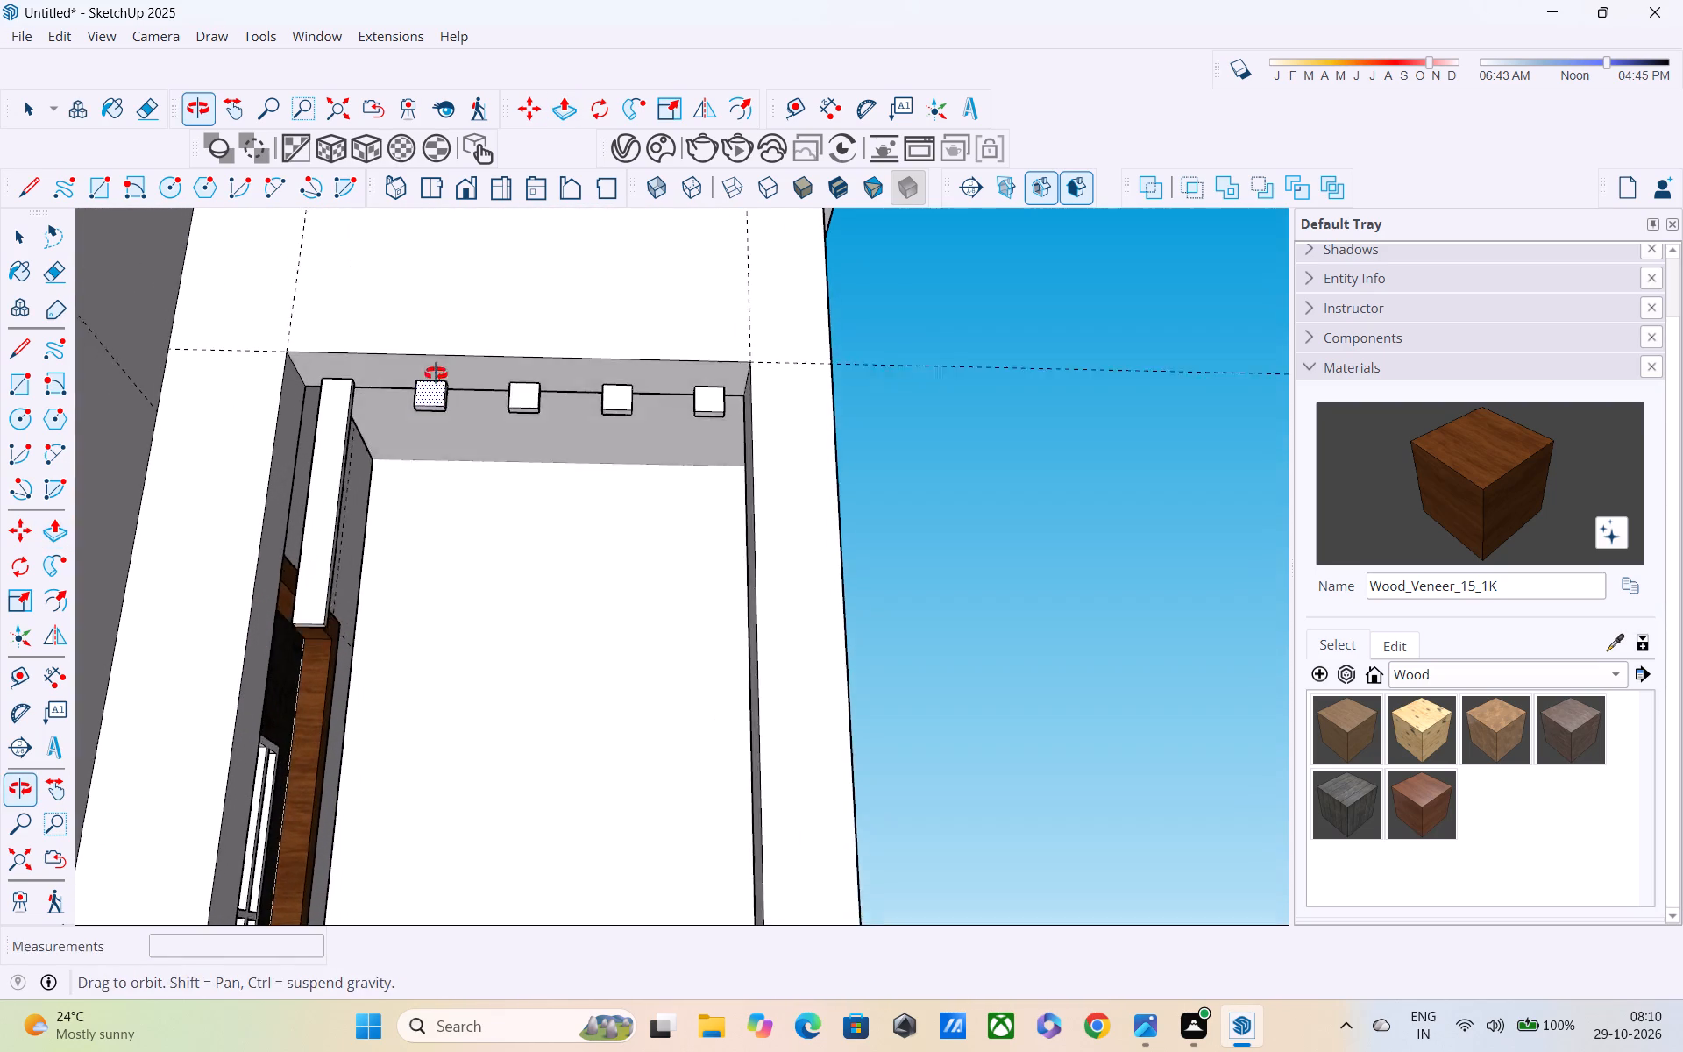
middle_drag(436, 373, 438, 346)
scroll(444, 379, up, 5)
double_click(428, 398)
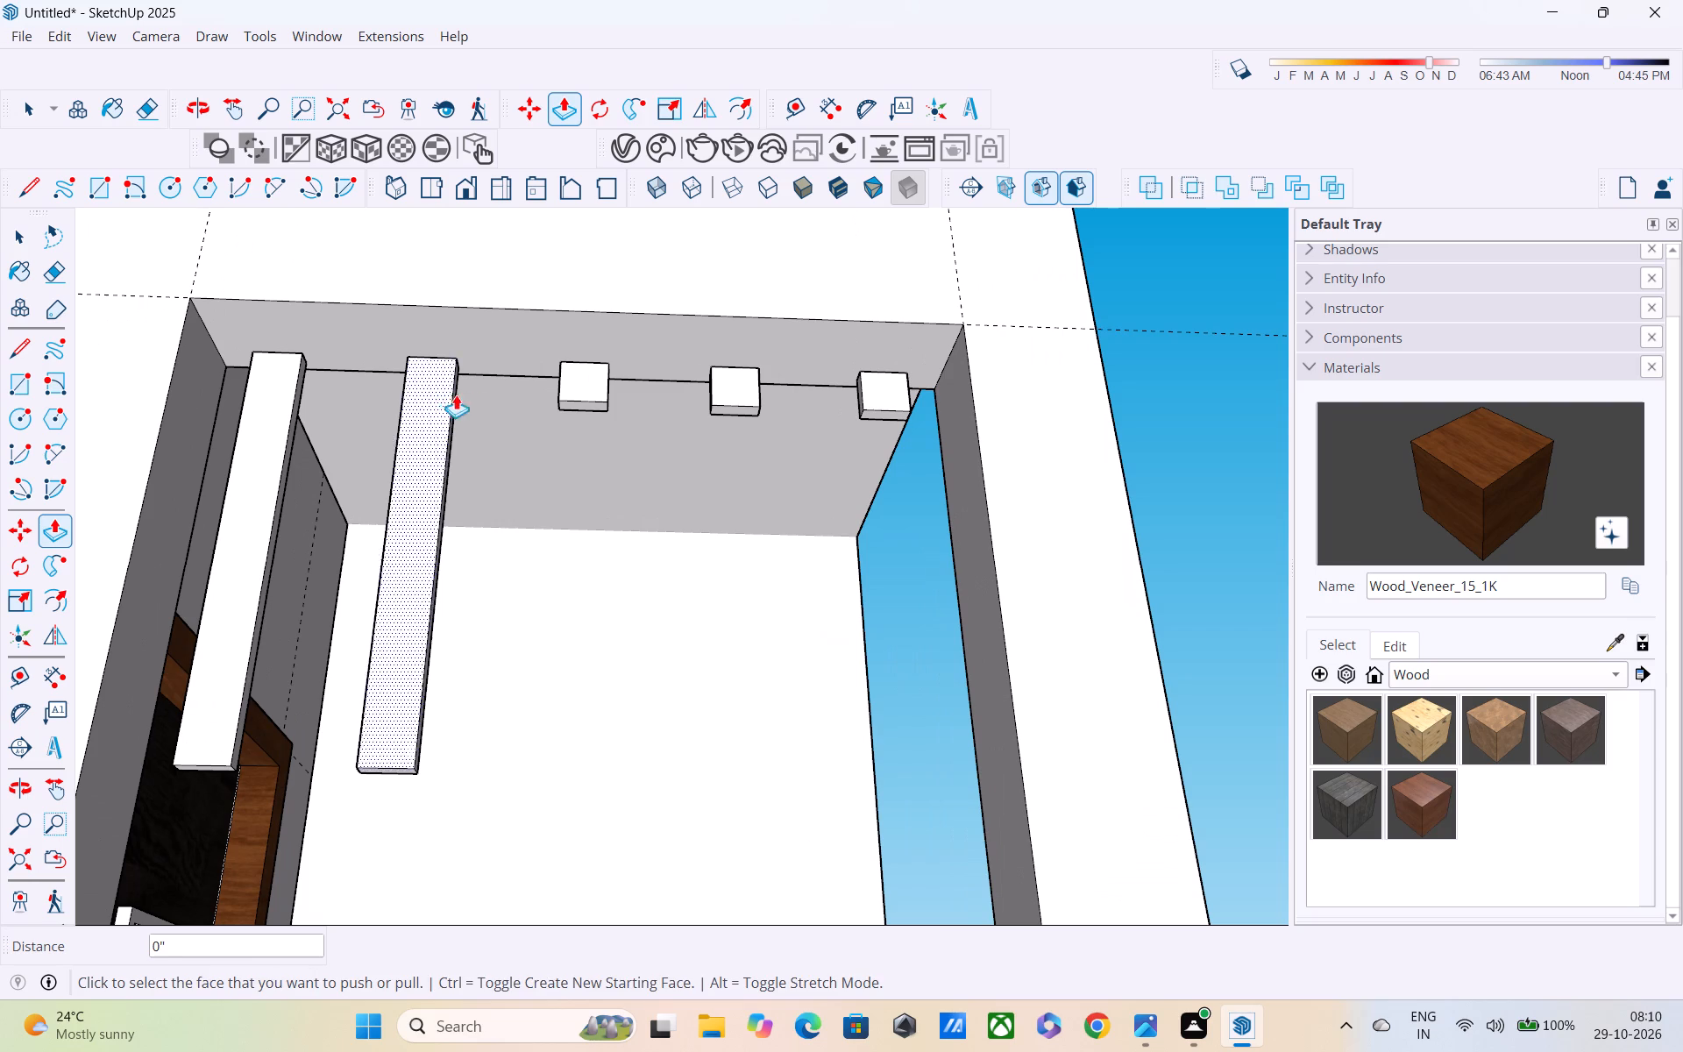
double_click(578, 409)
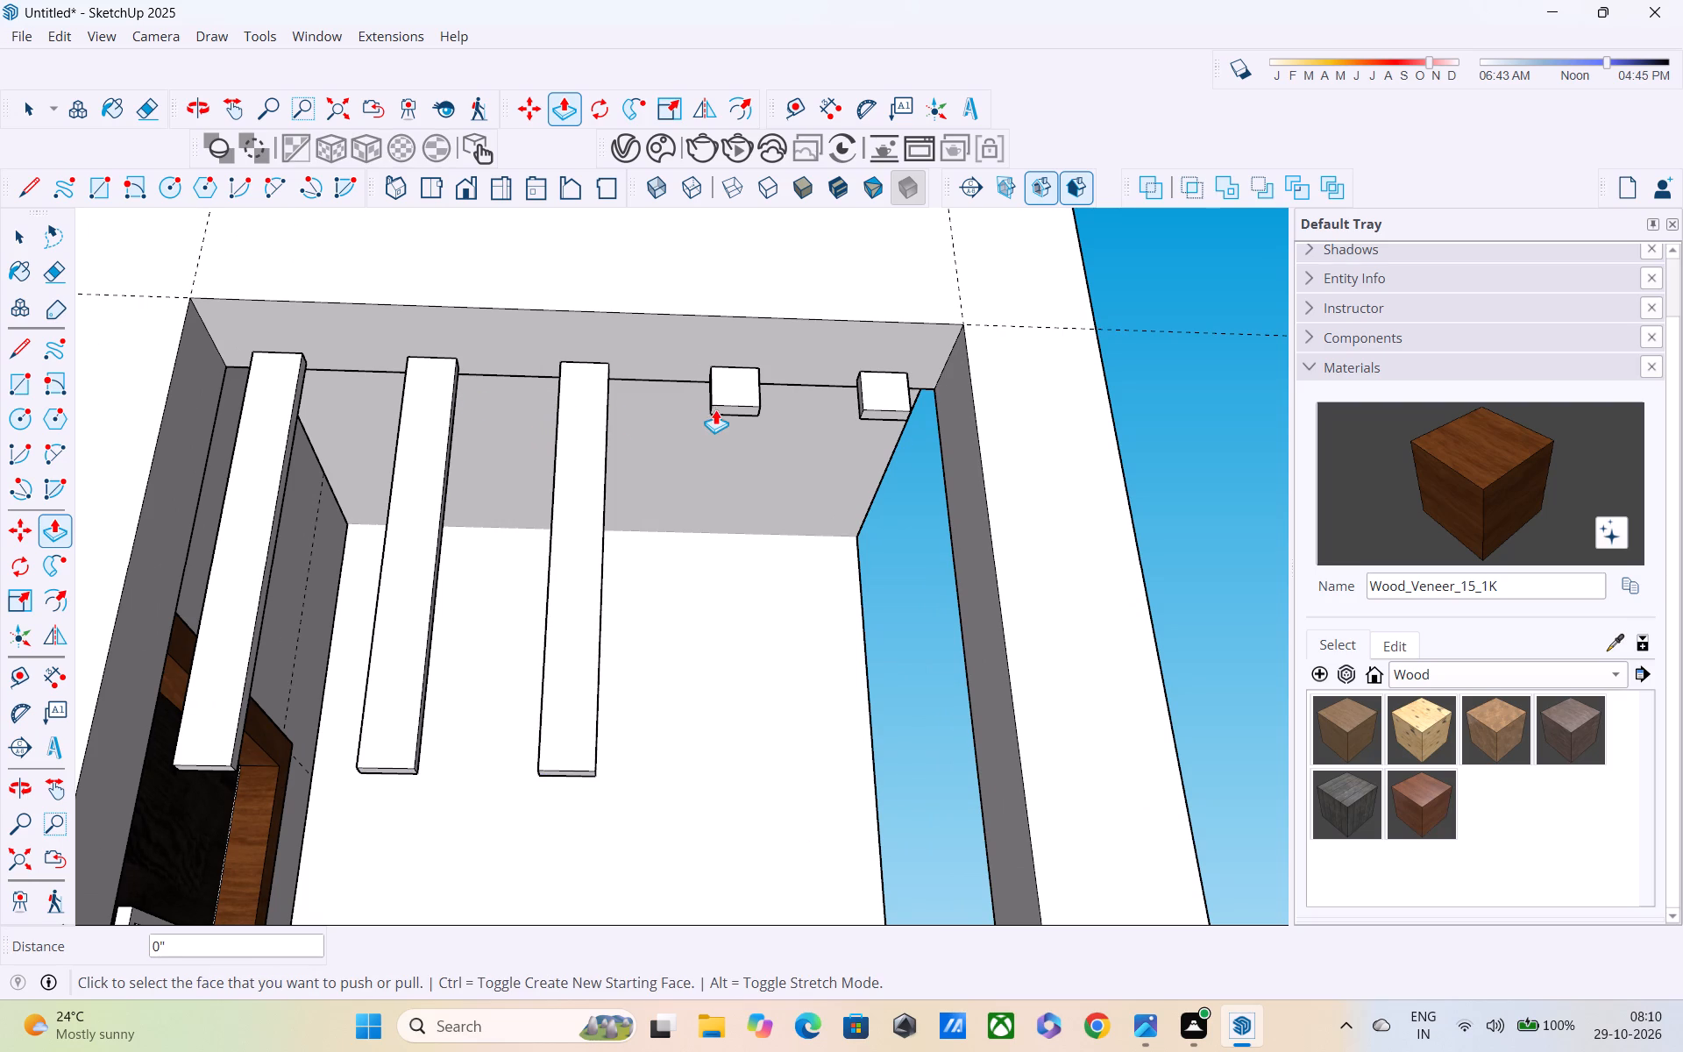
double_click(721, 410)
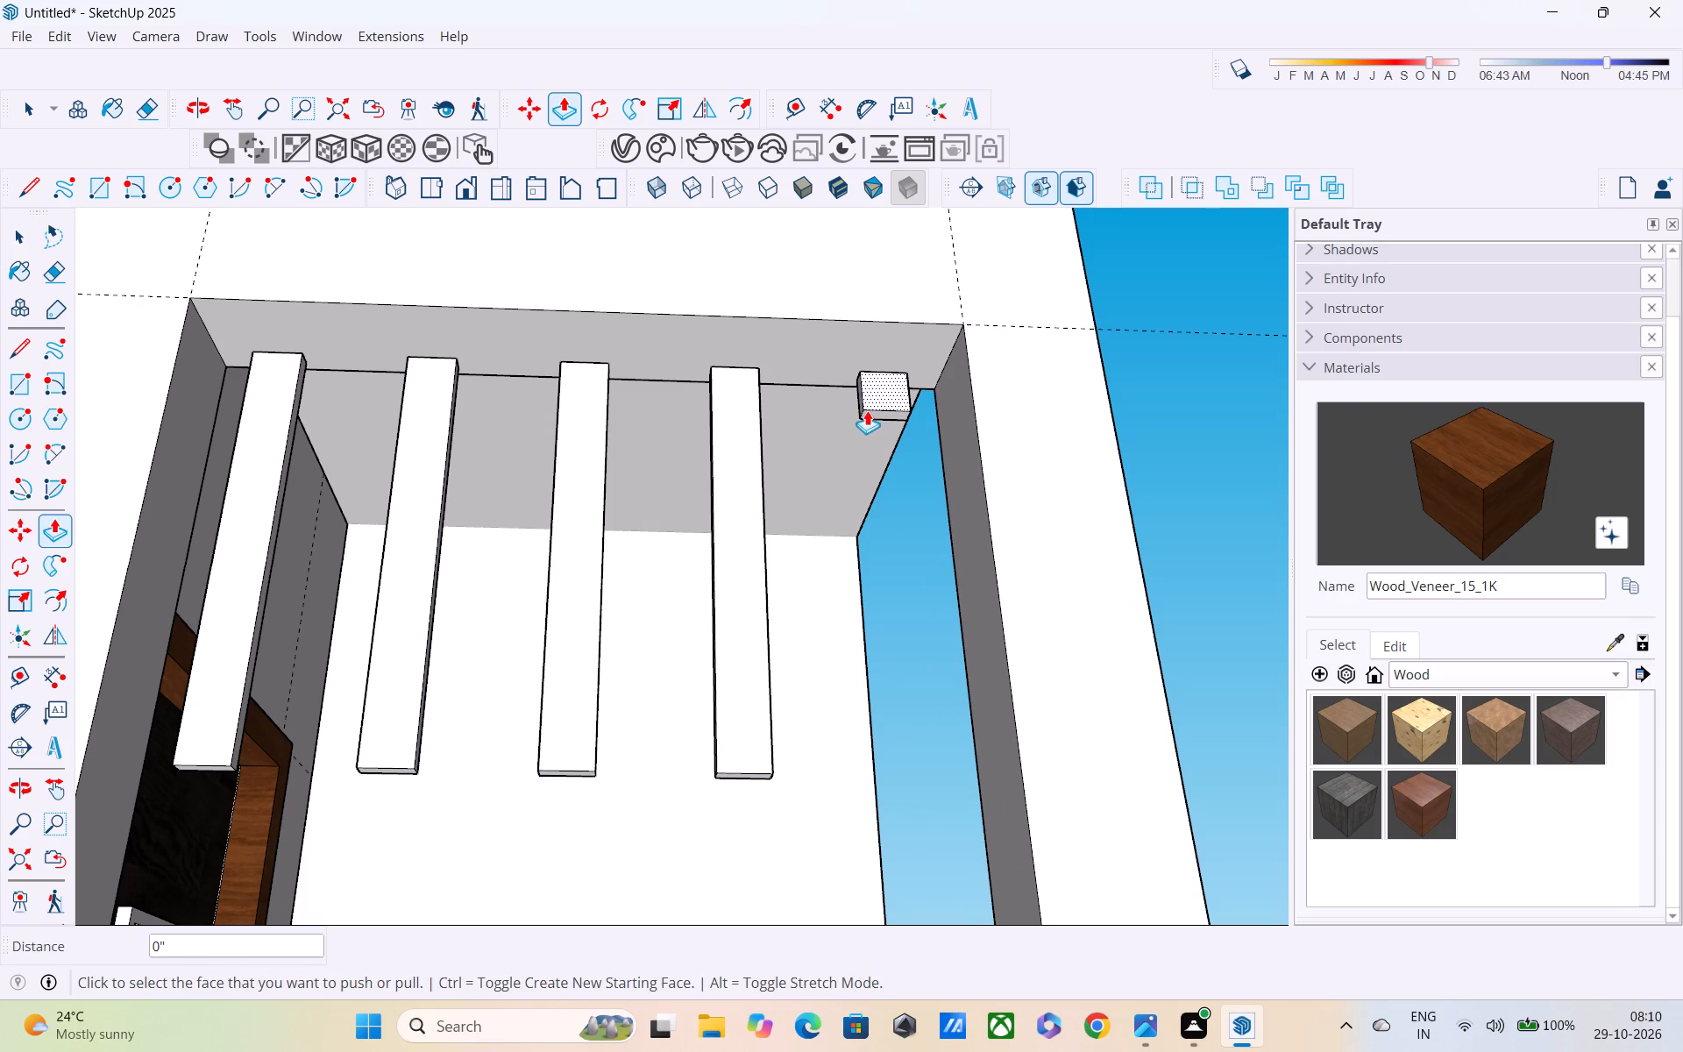
double_click(870, 414)
Draw a rectangle about 2 15/16" by 1 3/8" on the opening's inner side face, just below the first bar's end.
scroll(870, 414, down, 4)
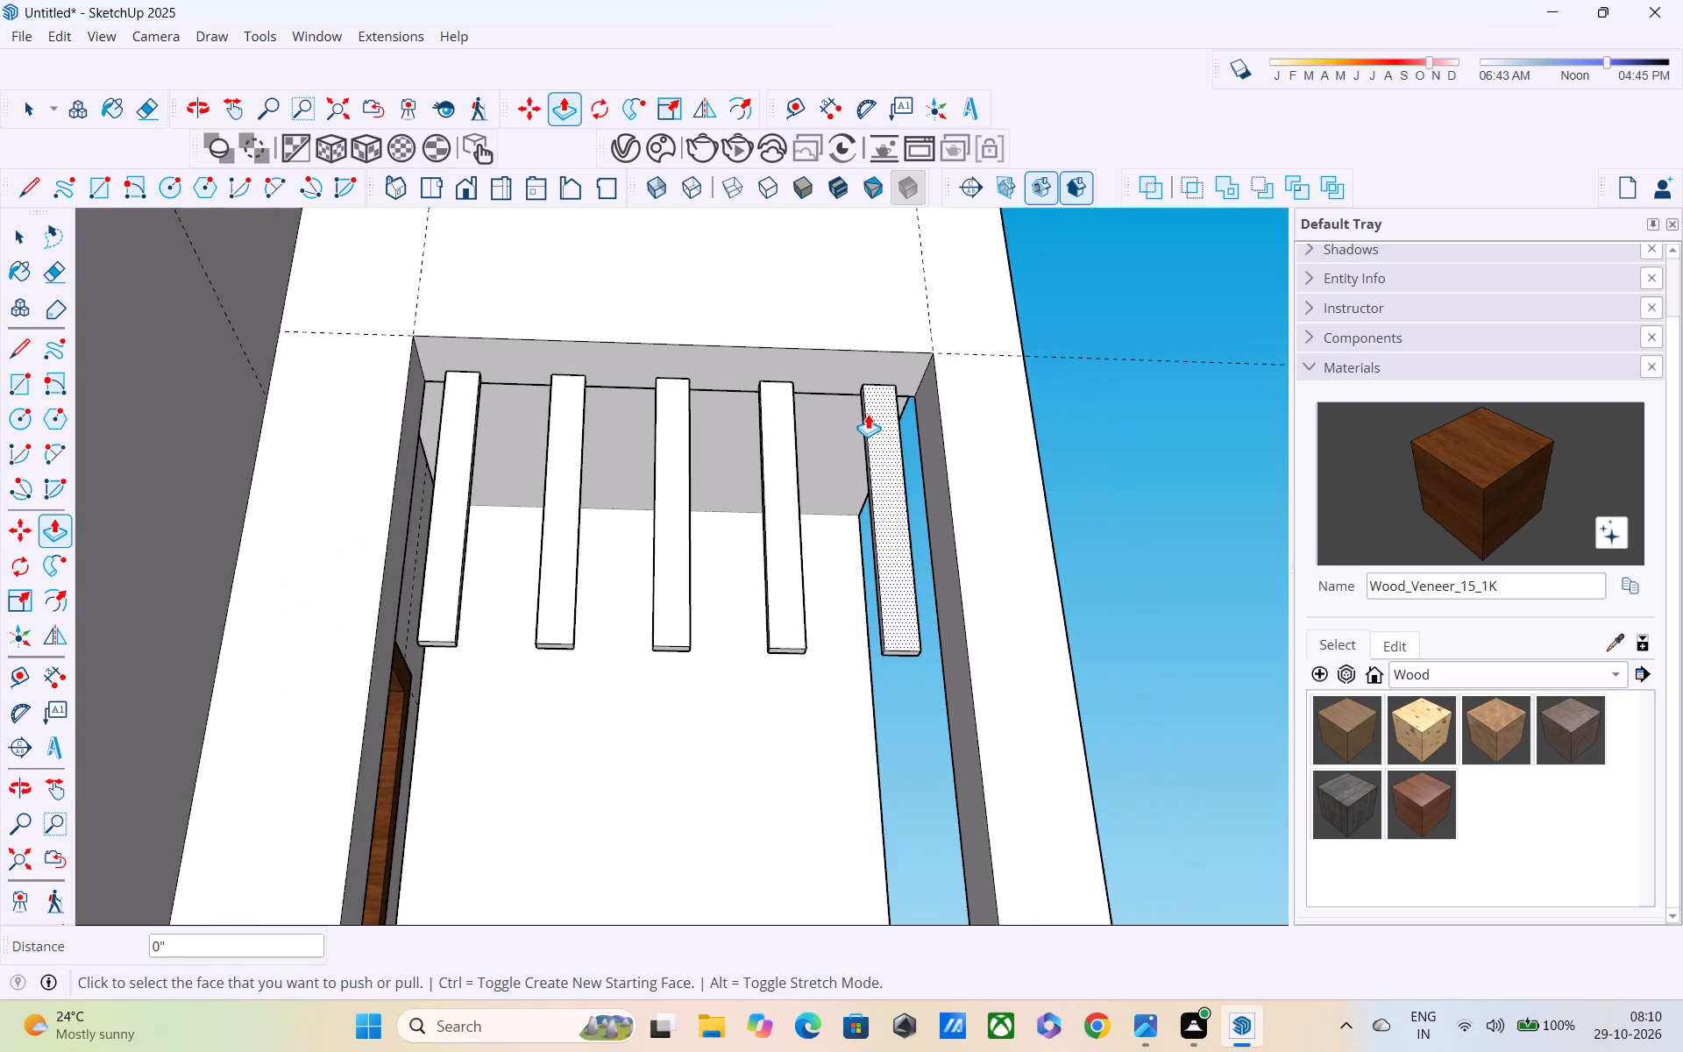
scroll(868, 414, down, 7)
middle_drag(867, 412, 830, 427)
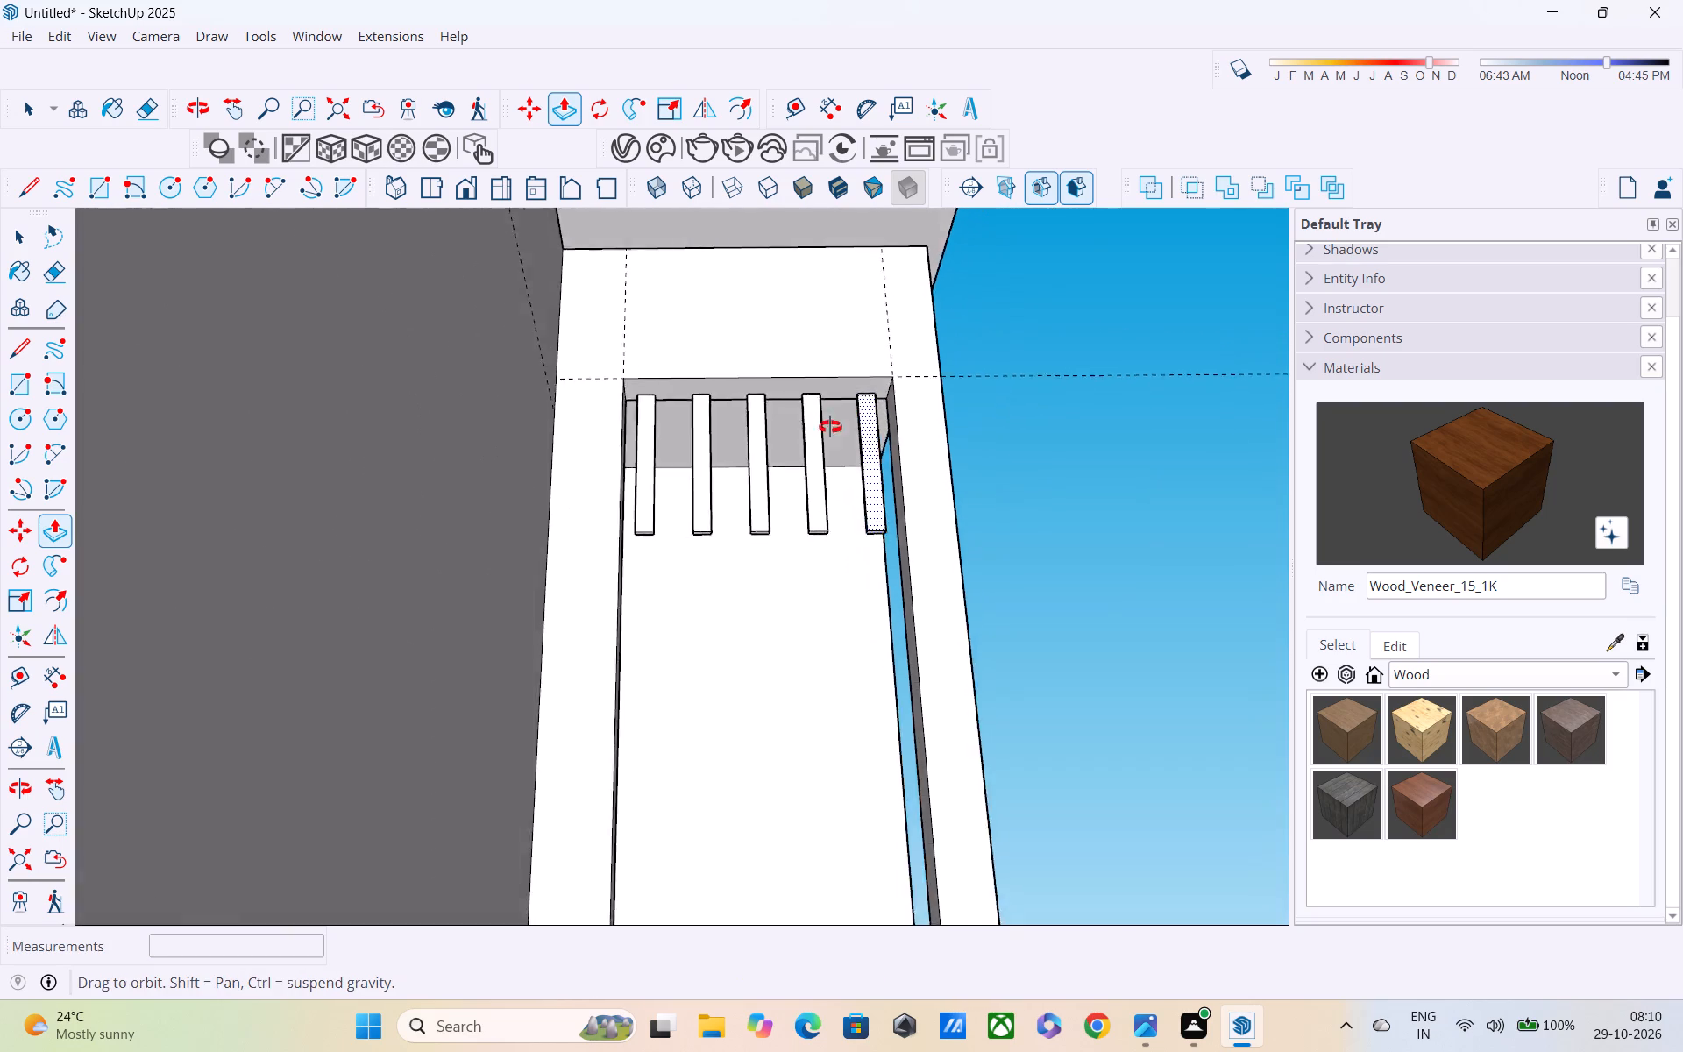
middle_drag(830, 427, 588, 425)
key(r)
scroll(586, 445, up, 3)
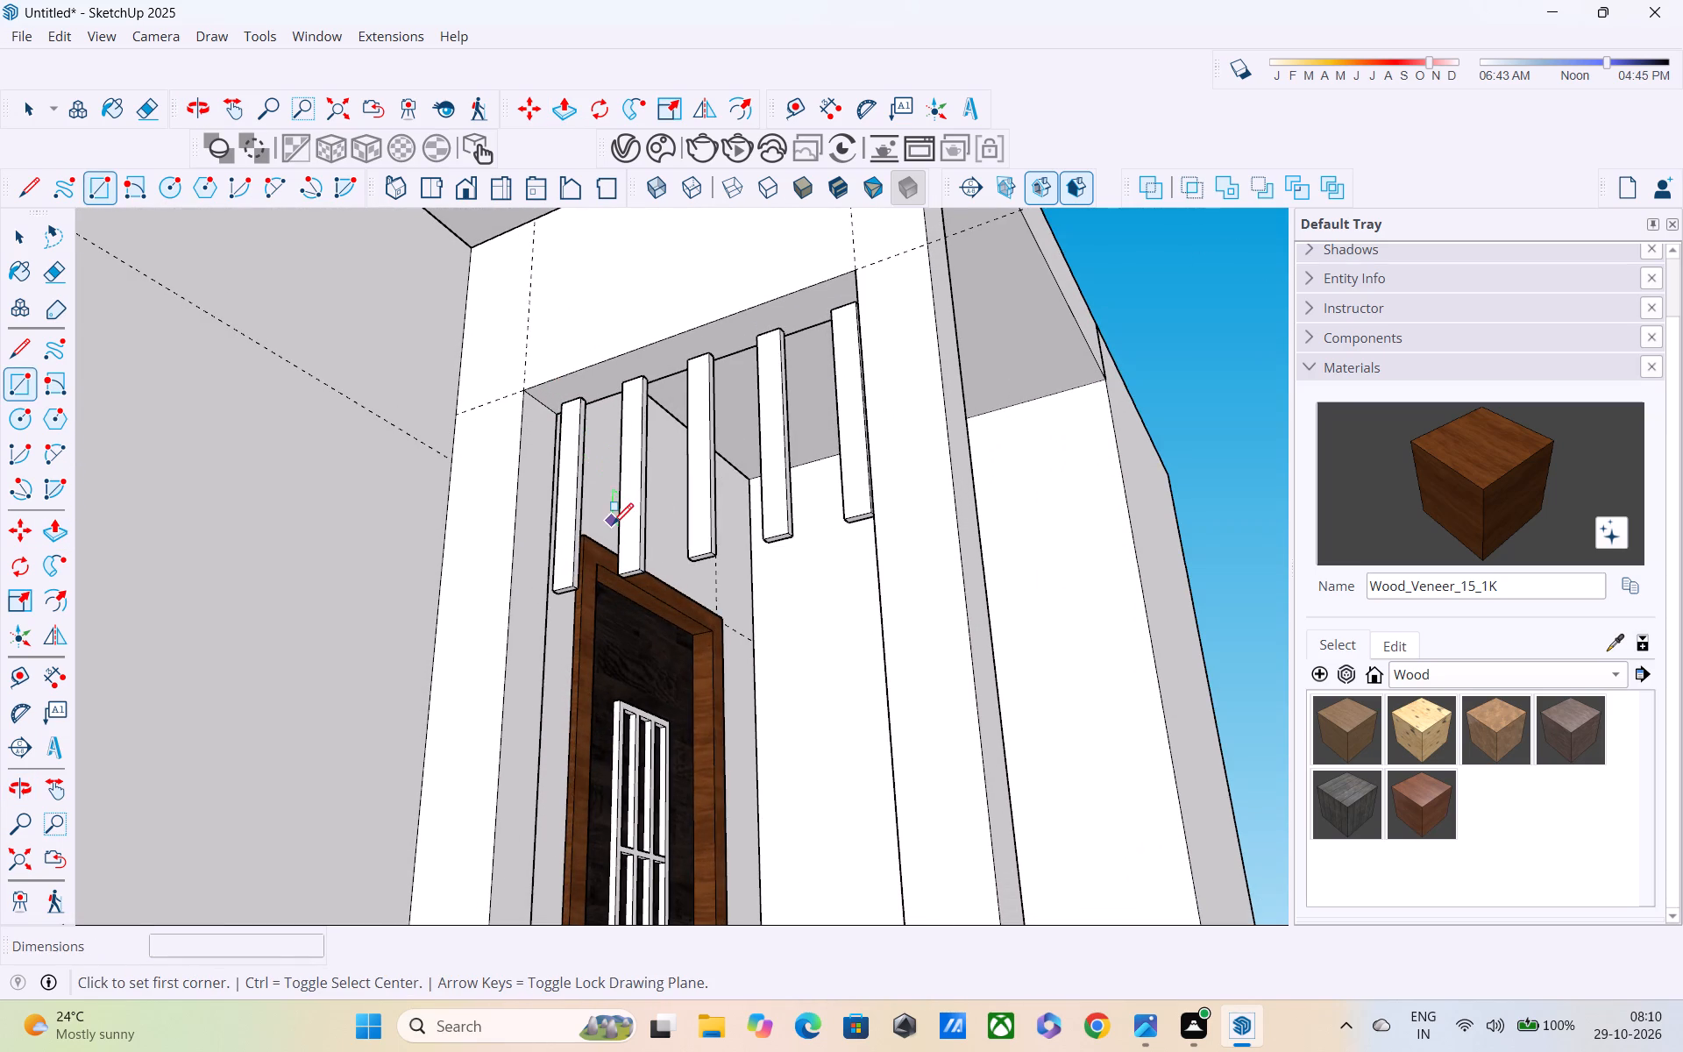
shift+middle_drag(611, 506, 605, 385)
scroll(565, 490, up, 4)
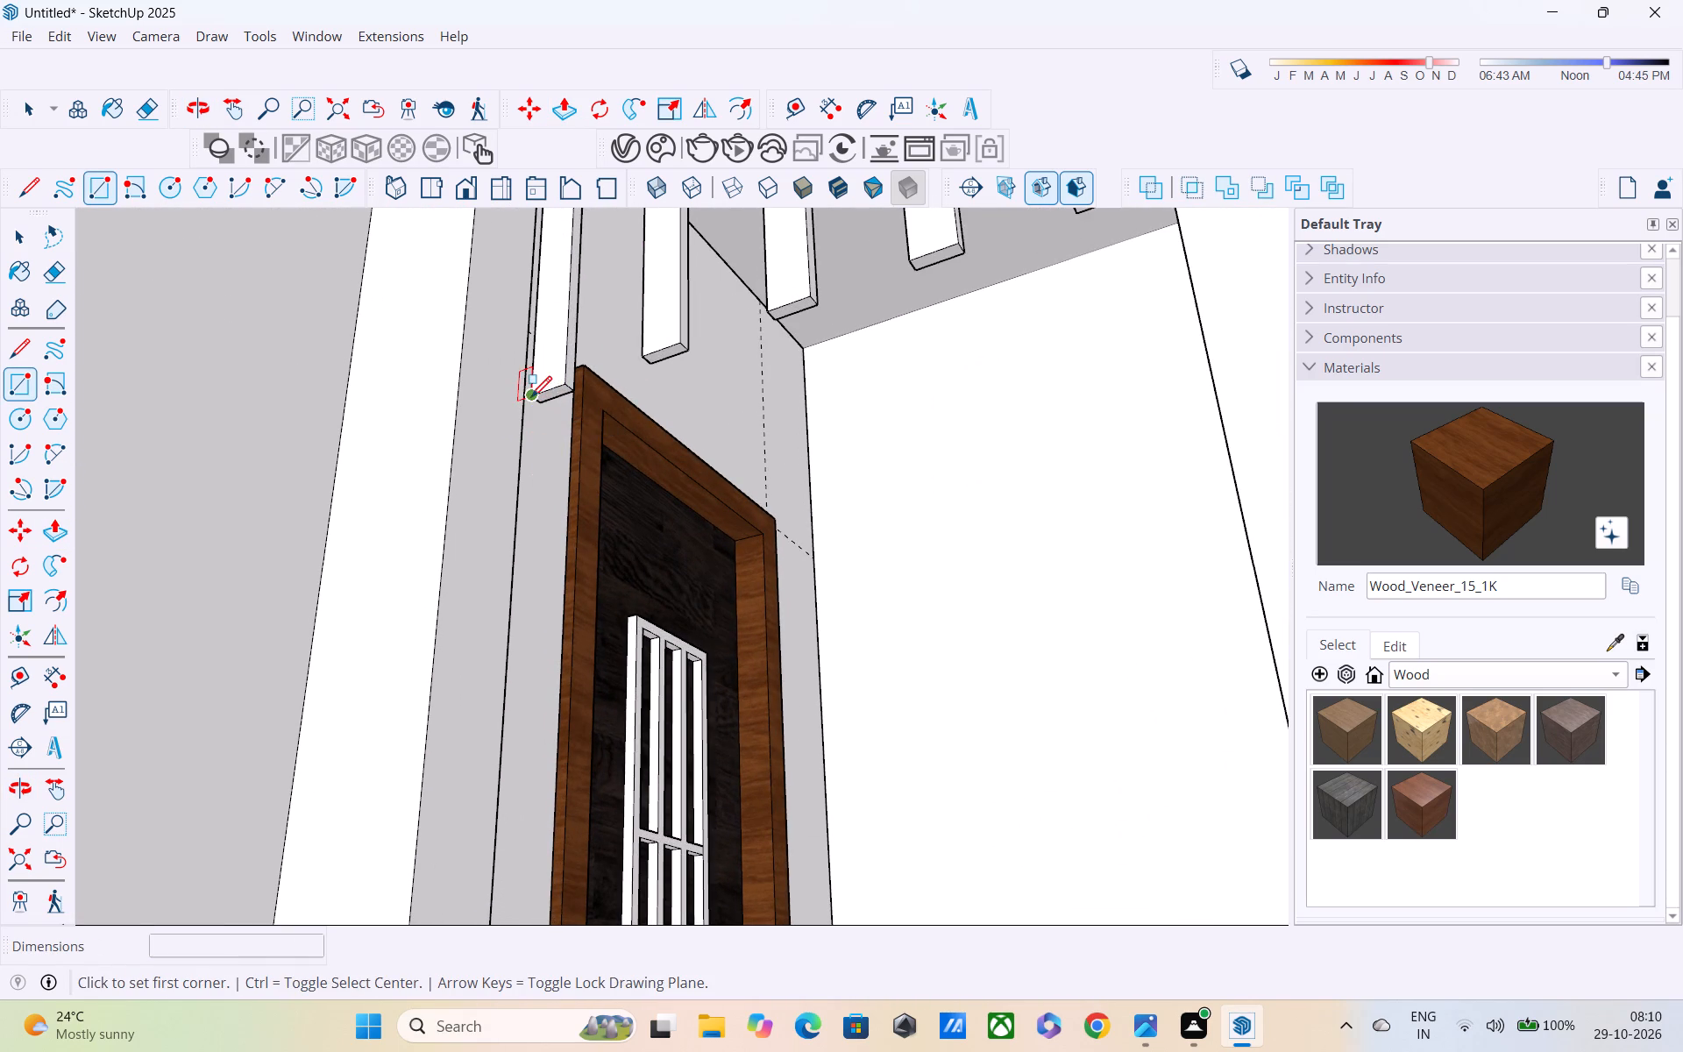
click(478, 416)
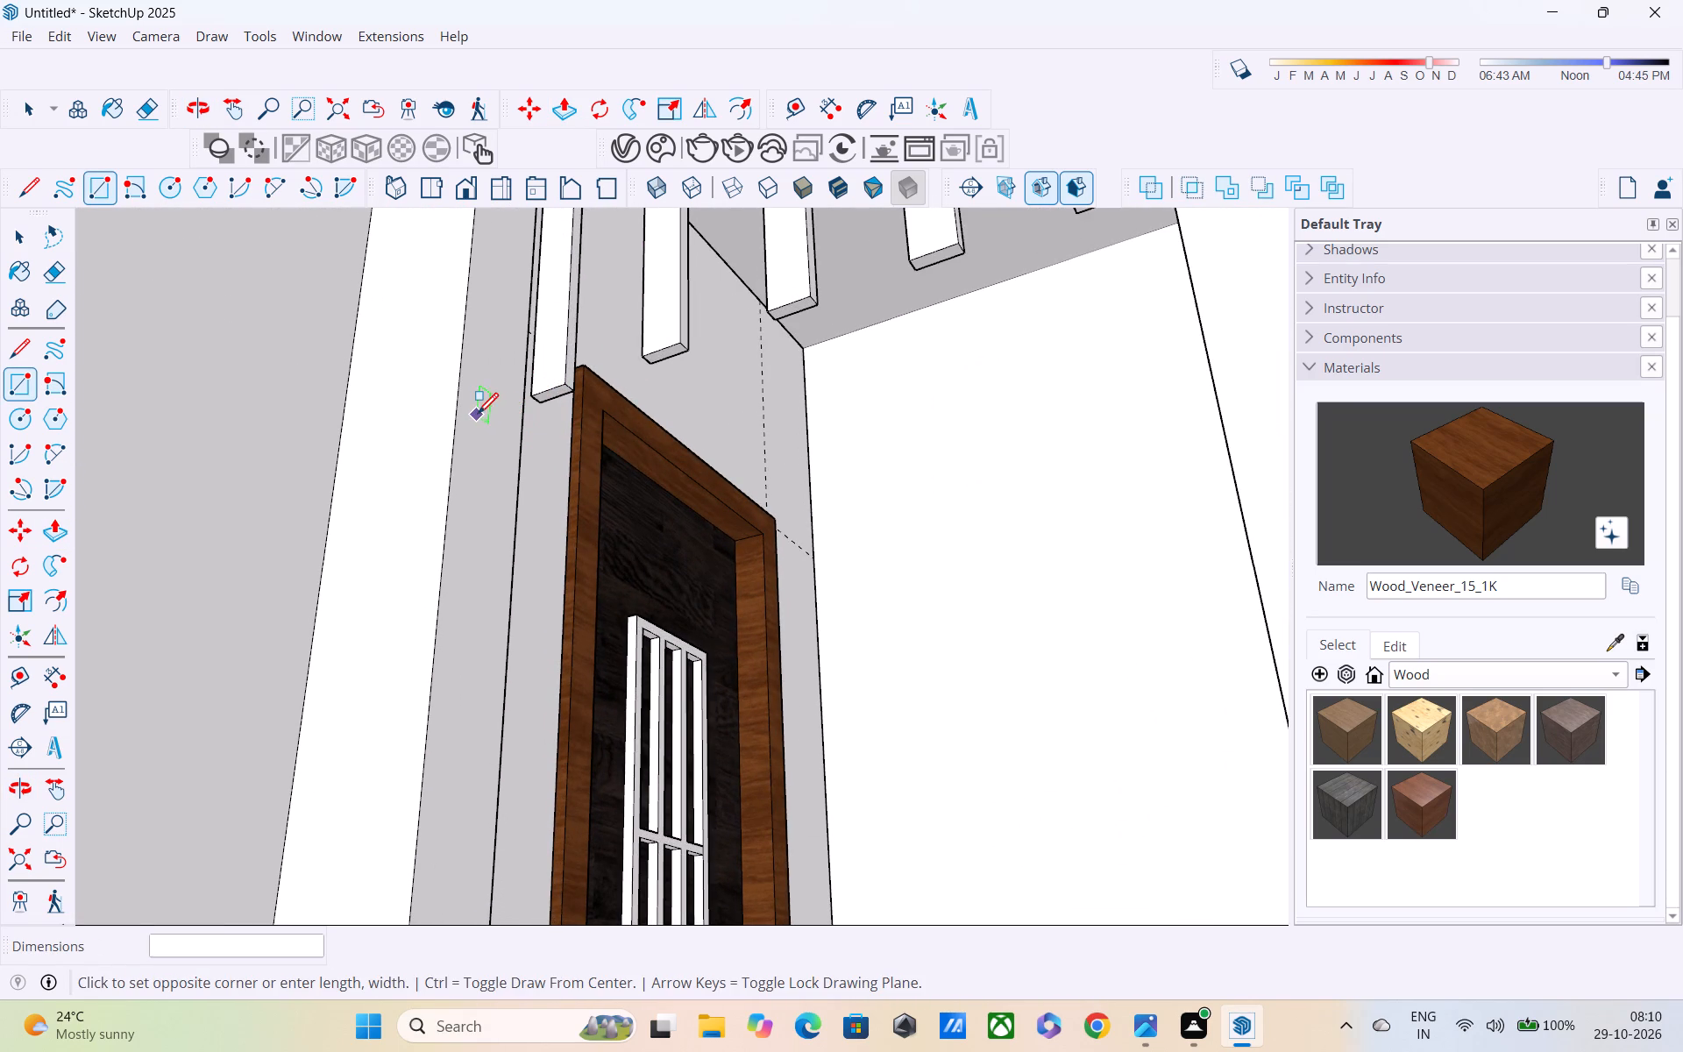
click(507, 455)
Push/pull the small rectangle 3' 4" across the opening to the opposite side to form a horizontal crossbar.
key(p)
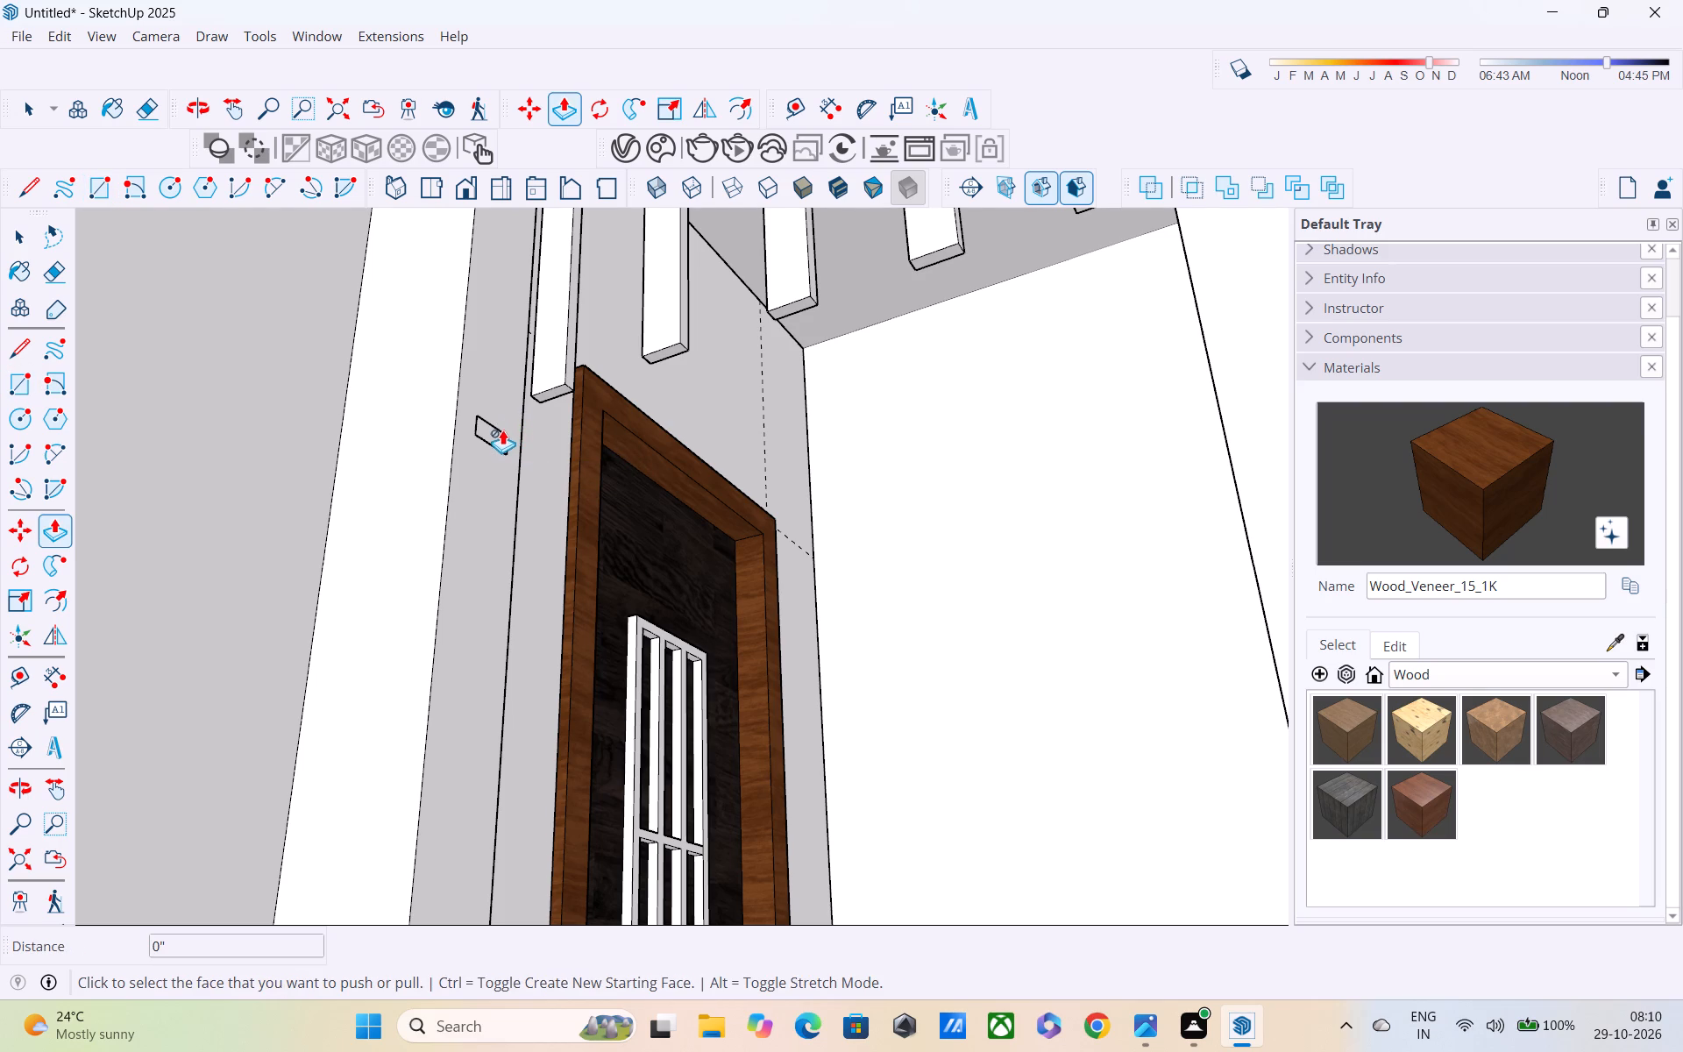
click(501, 435)
scroll(640, 359, down, 5)
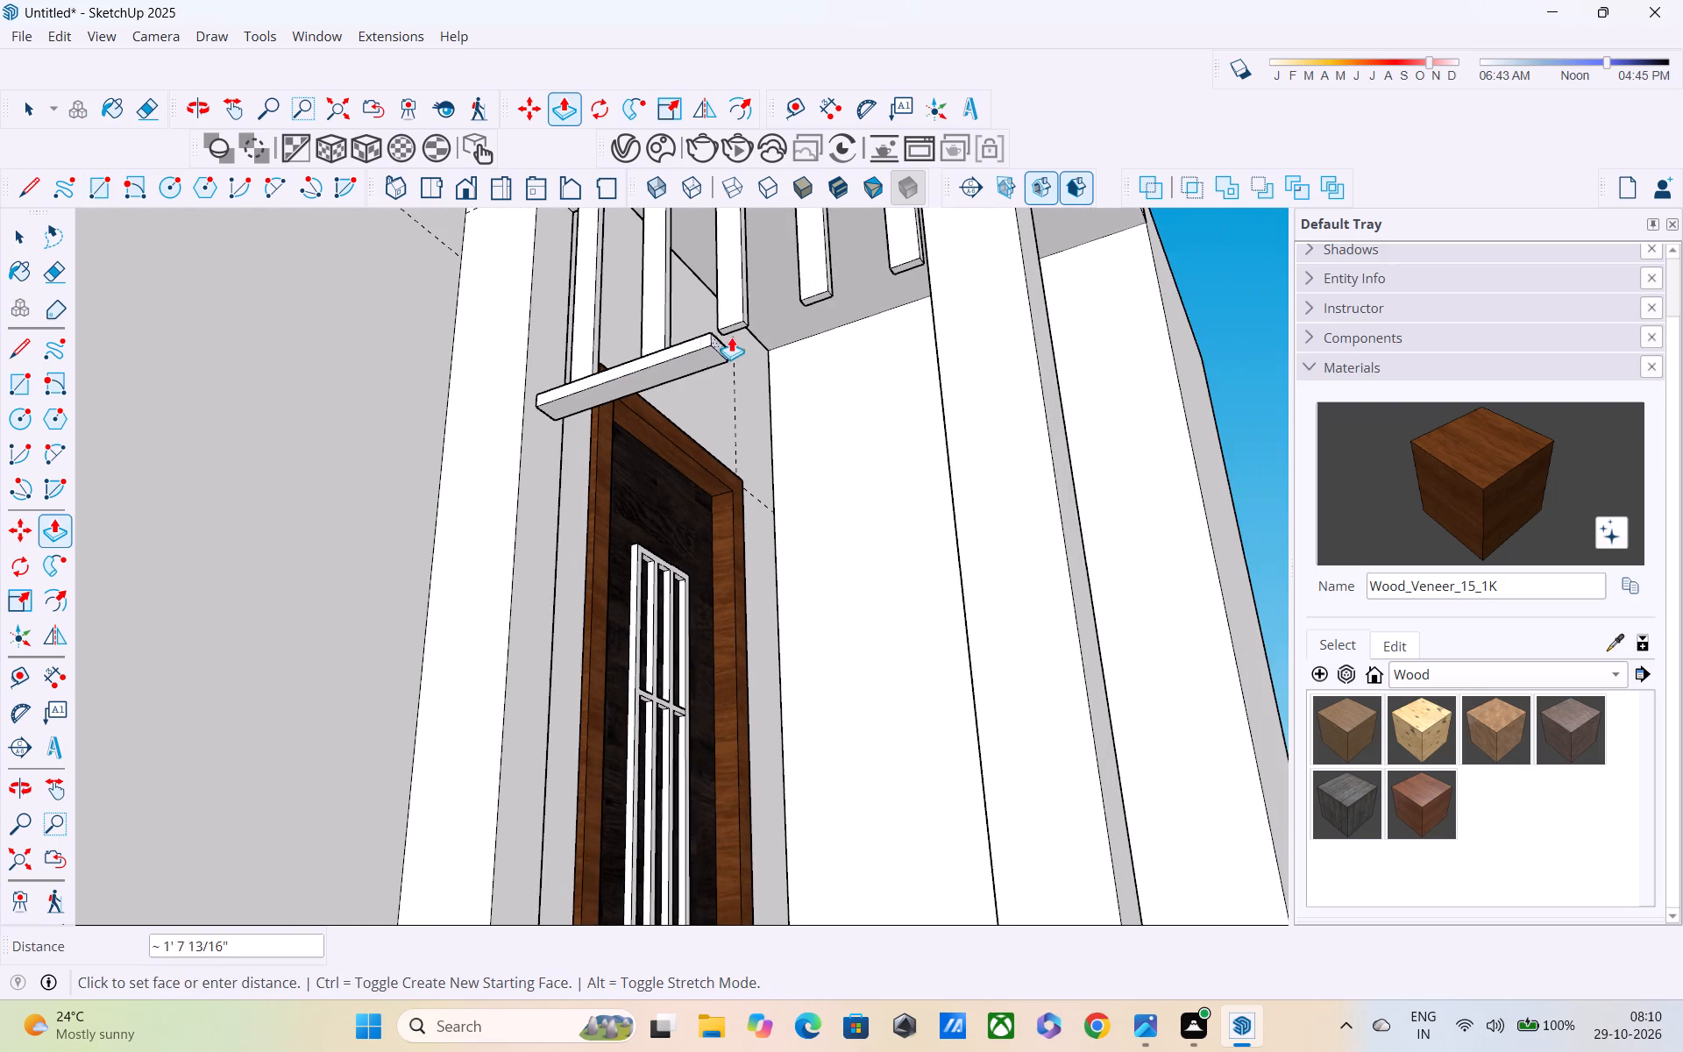
scroll(761, 335, down, 3)
middle_drag(785, 349, 990, 444)
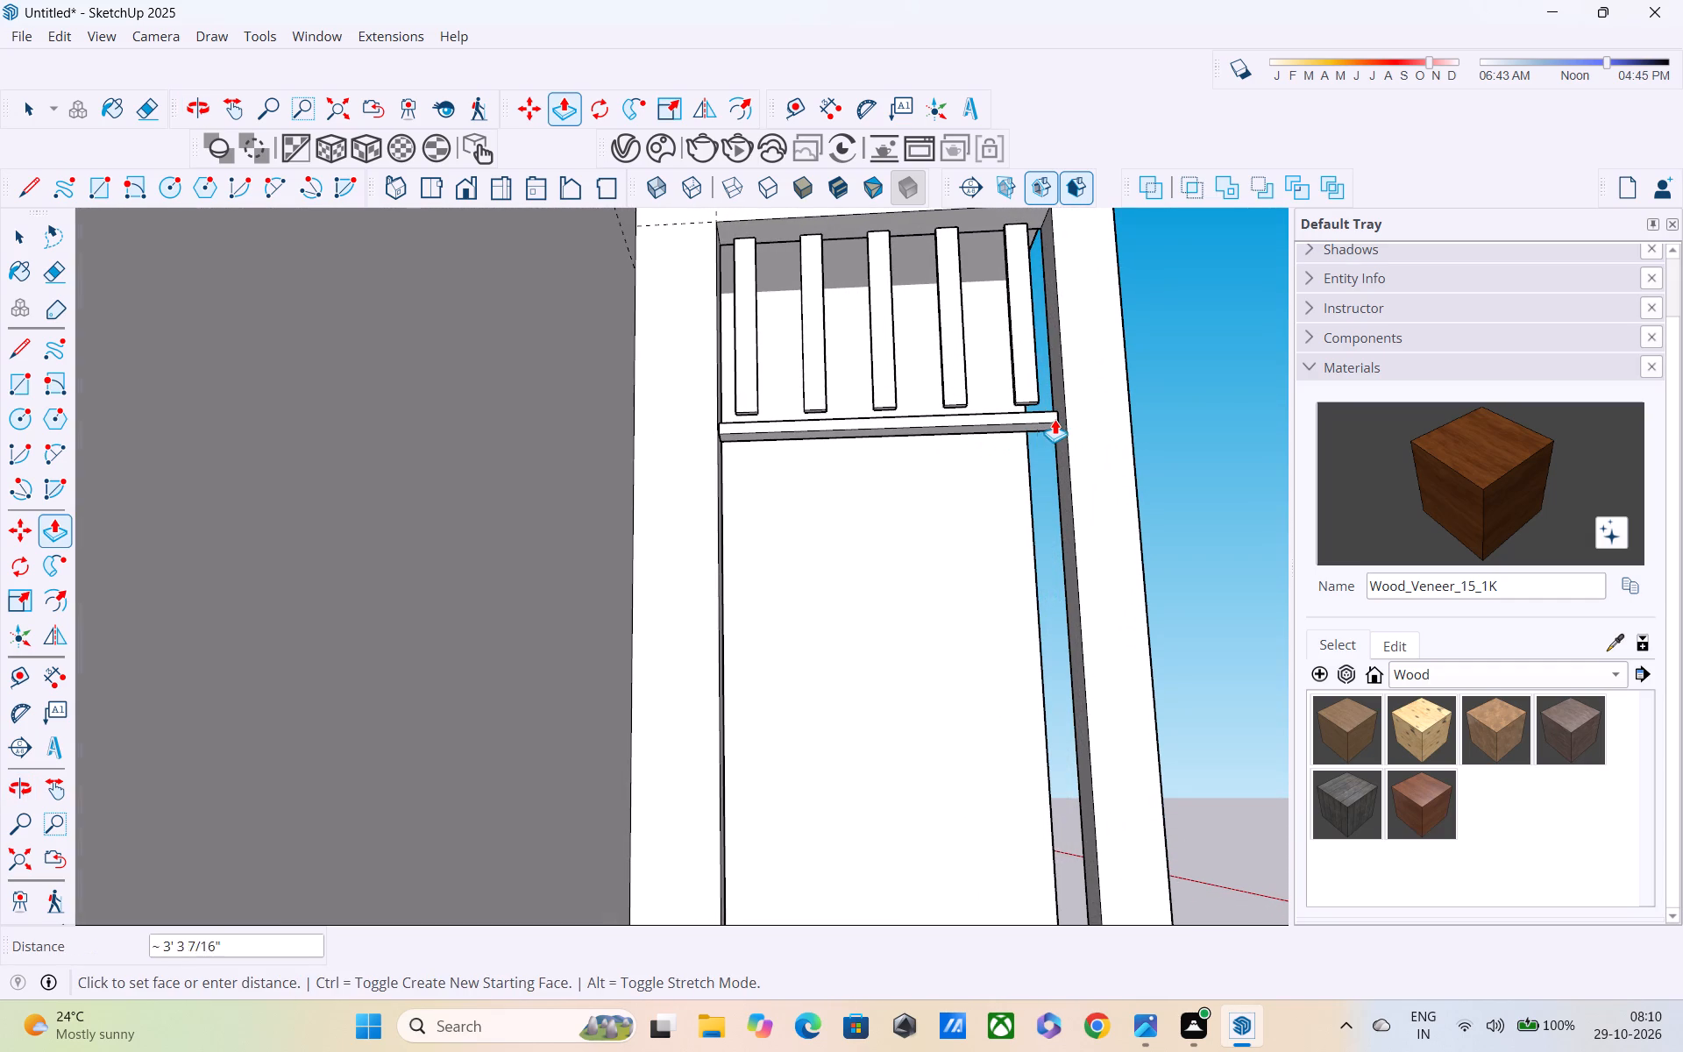
scroll(1066, 417, up, 9)
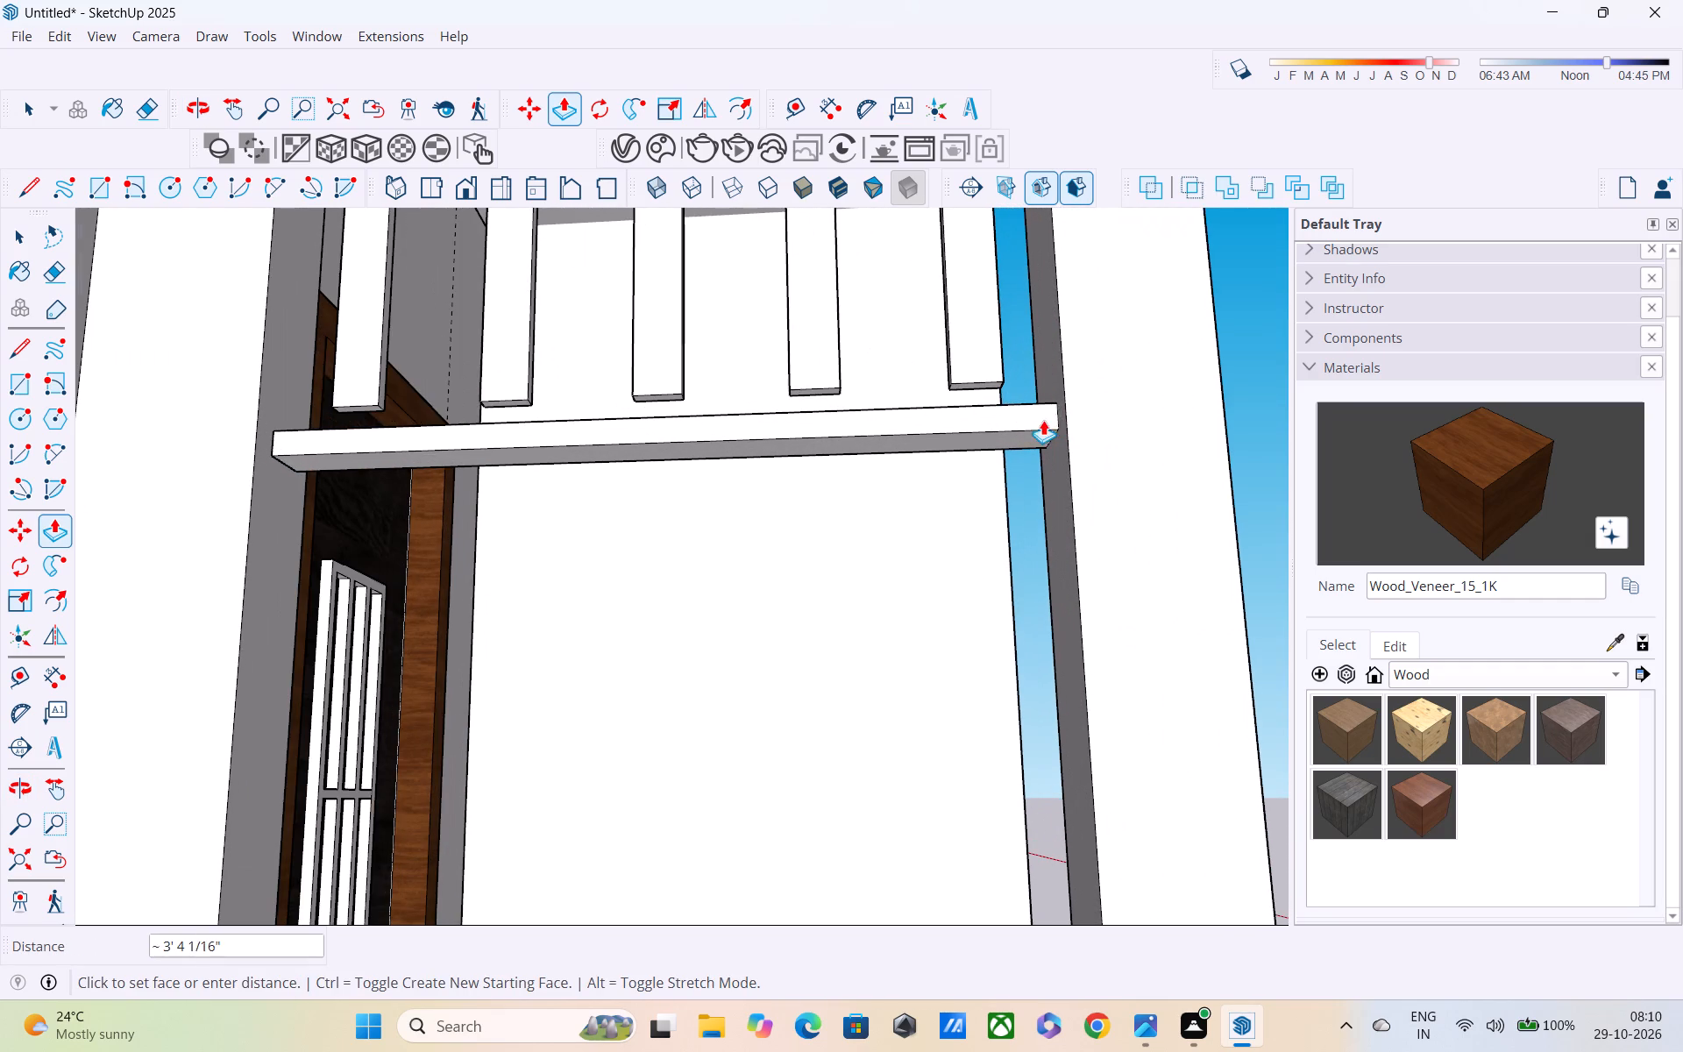
click(1064, 449)
Push/pull the bottom face of the first vertical bar down about 2 3/16" to meet the crossbar.
scroll(589, 427, up, 3)
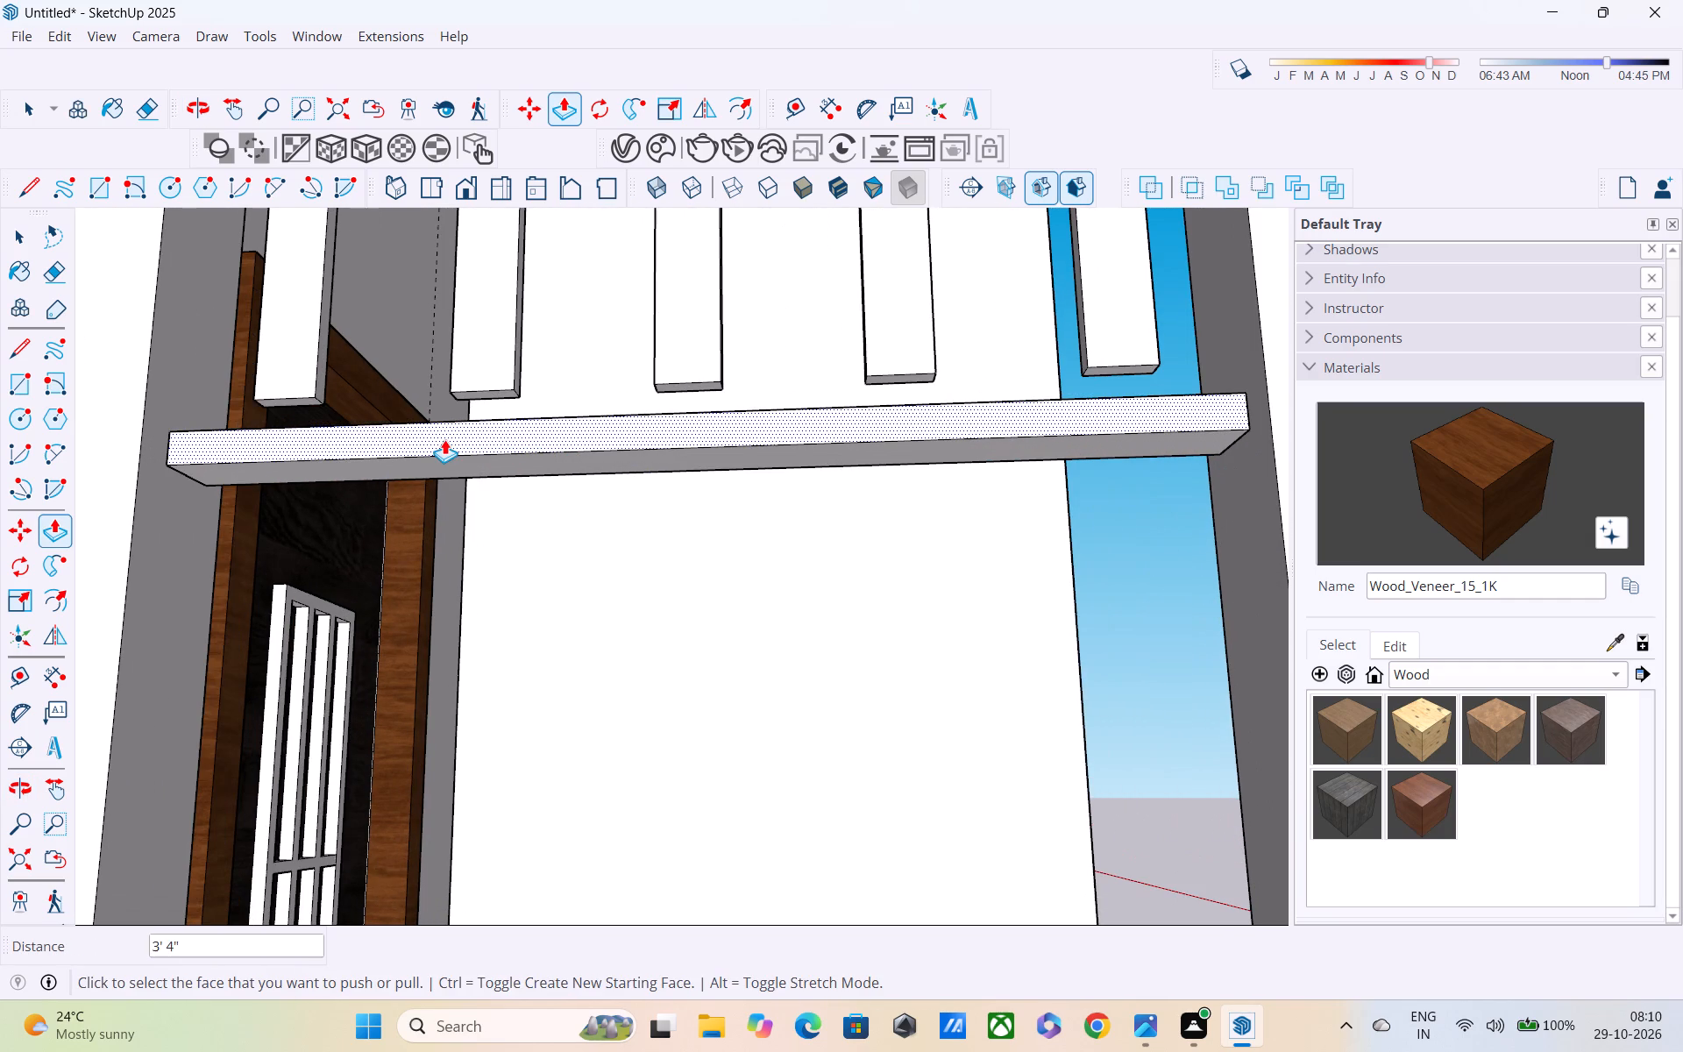
shift+middle_drag(446, 439, 613, 482)
scroll(513, 446, up, 4)
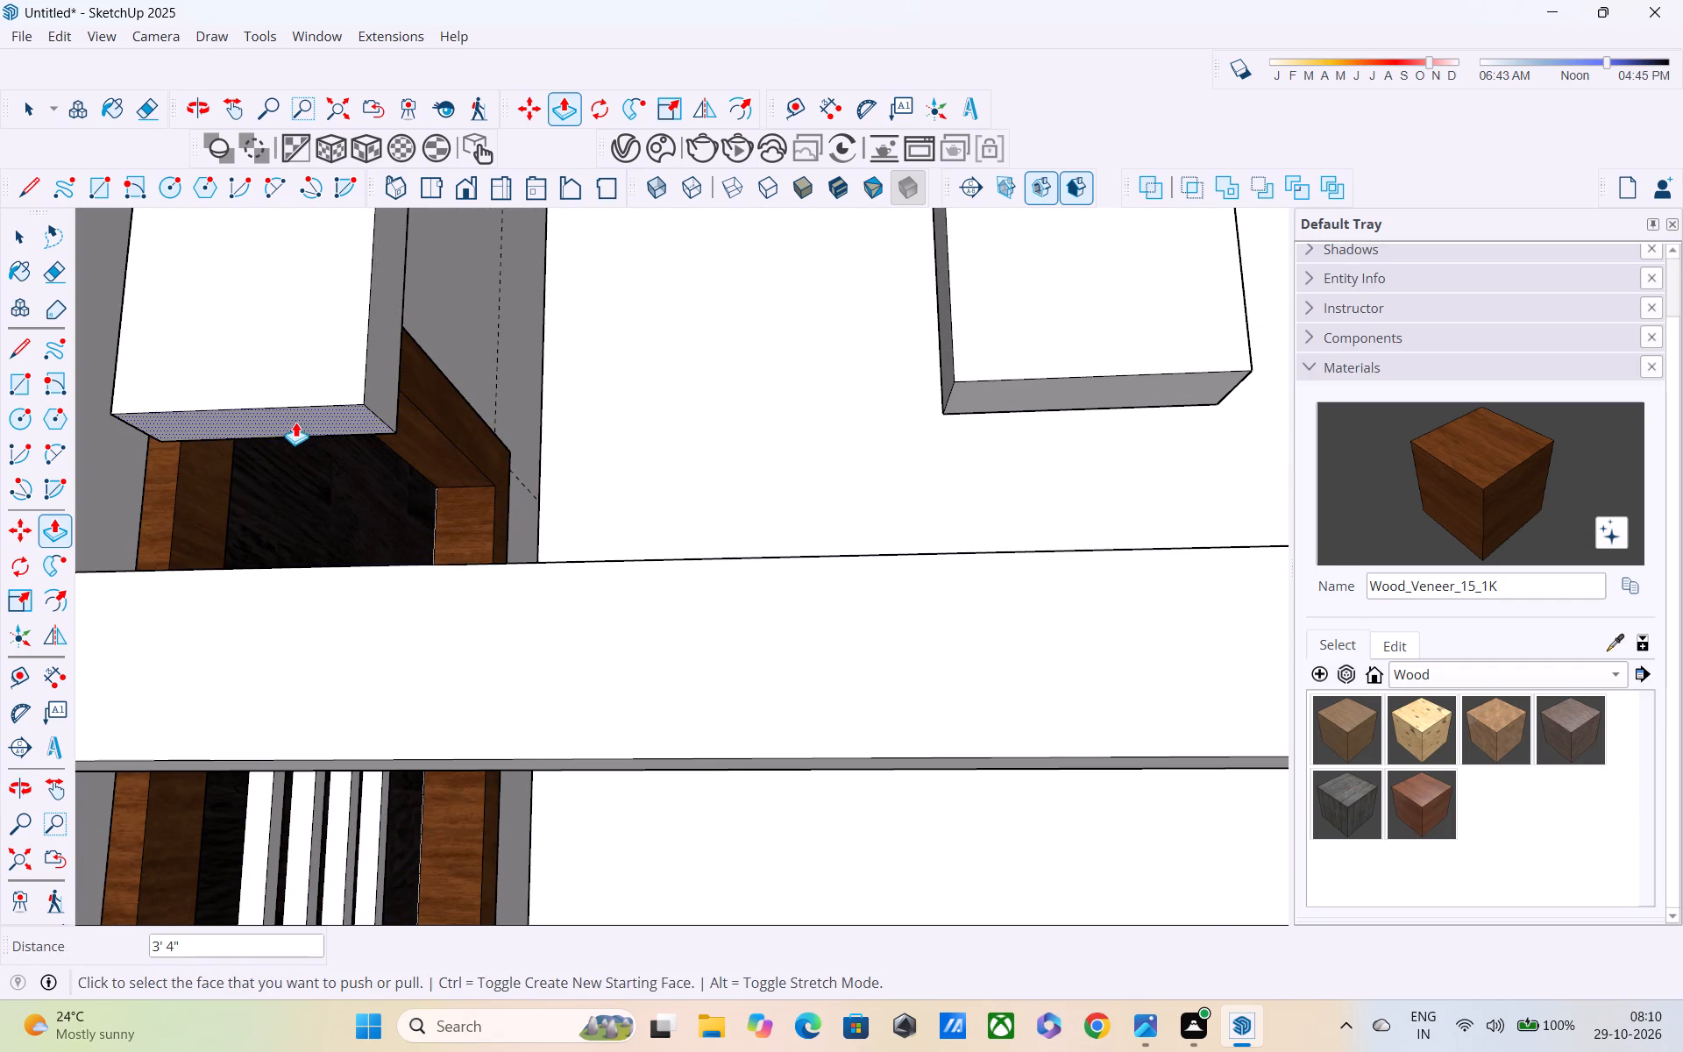
click(295, 421)
click(307, 574)
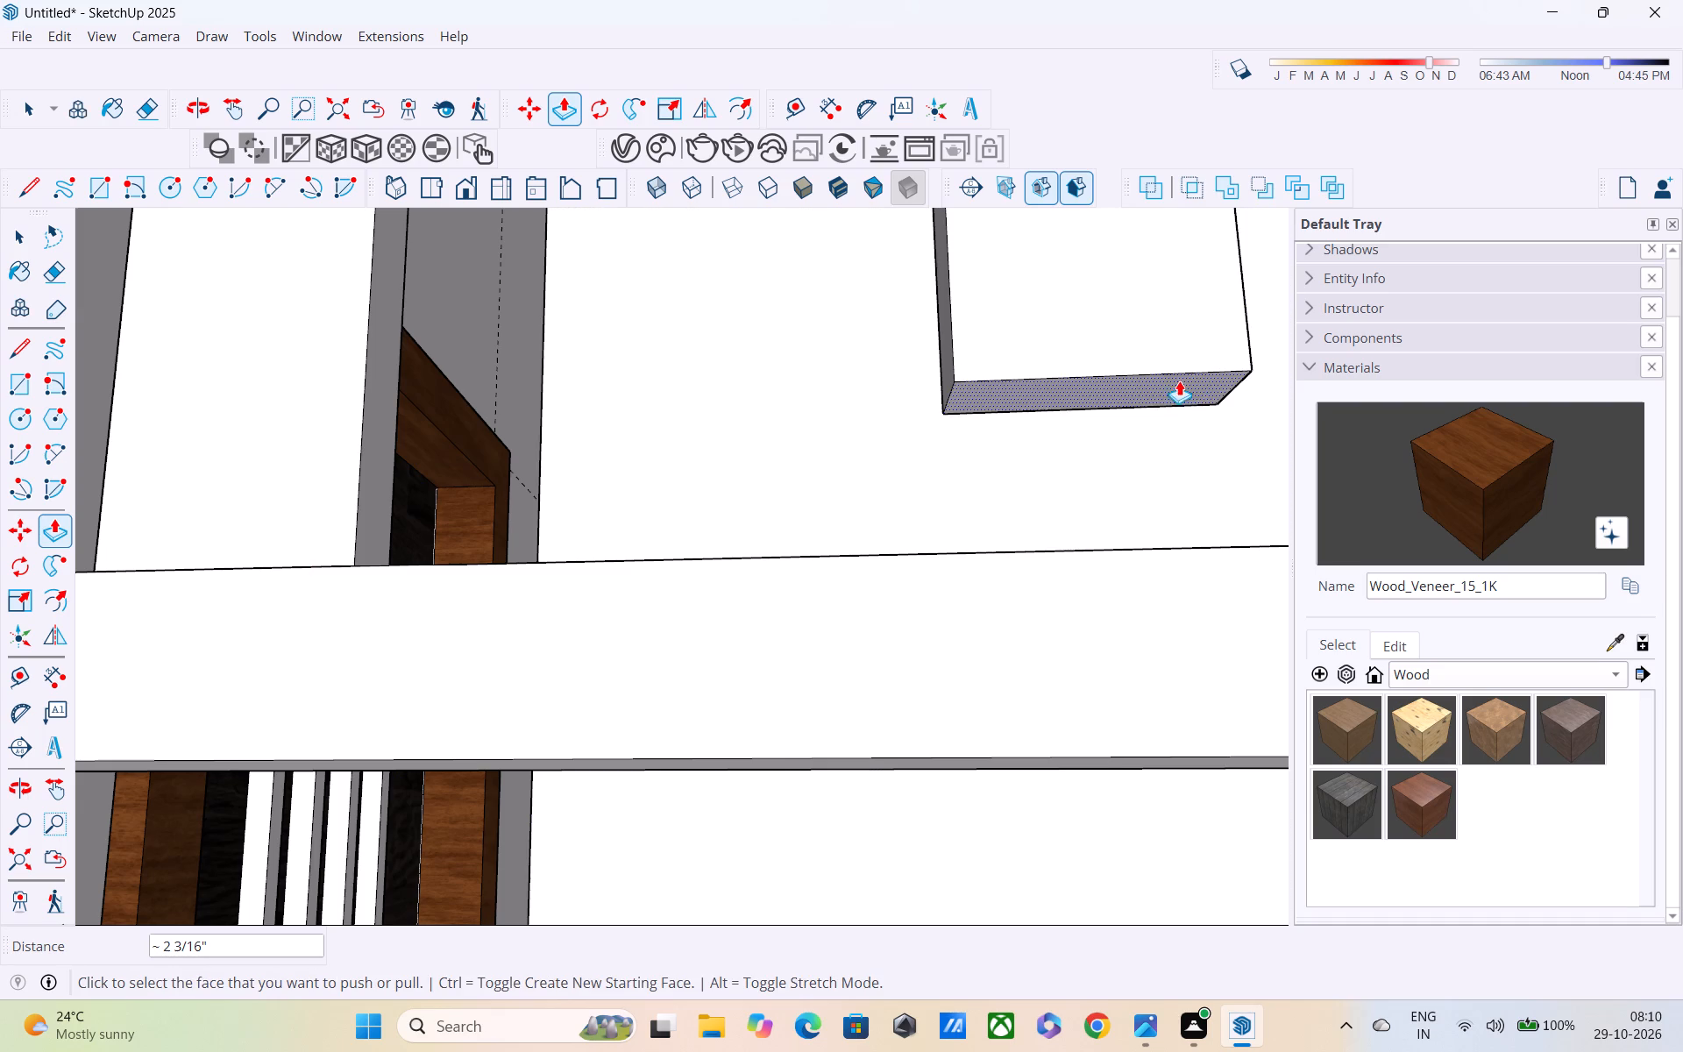
Repeat the same downward extension on the bottom faces of the other four vertical bars, bringing them to the crossbar.
double_click(1162, 385)
shift+middle_drag(1093, 468, 504, 546)
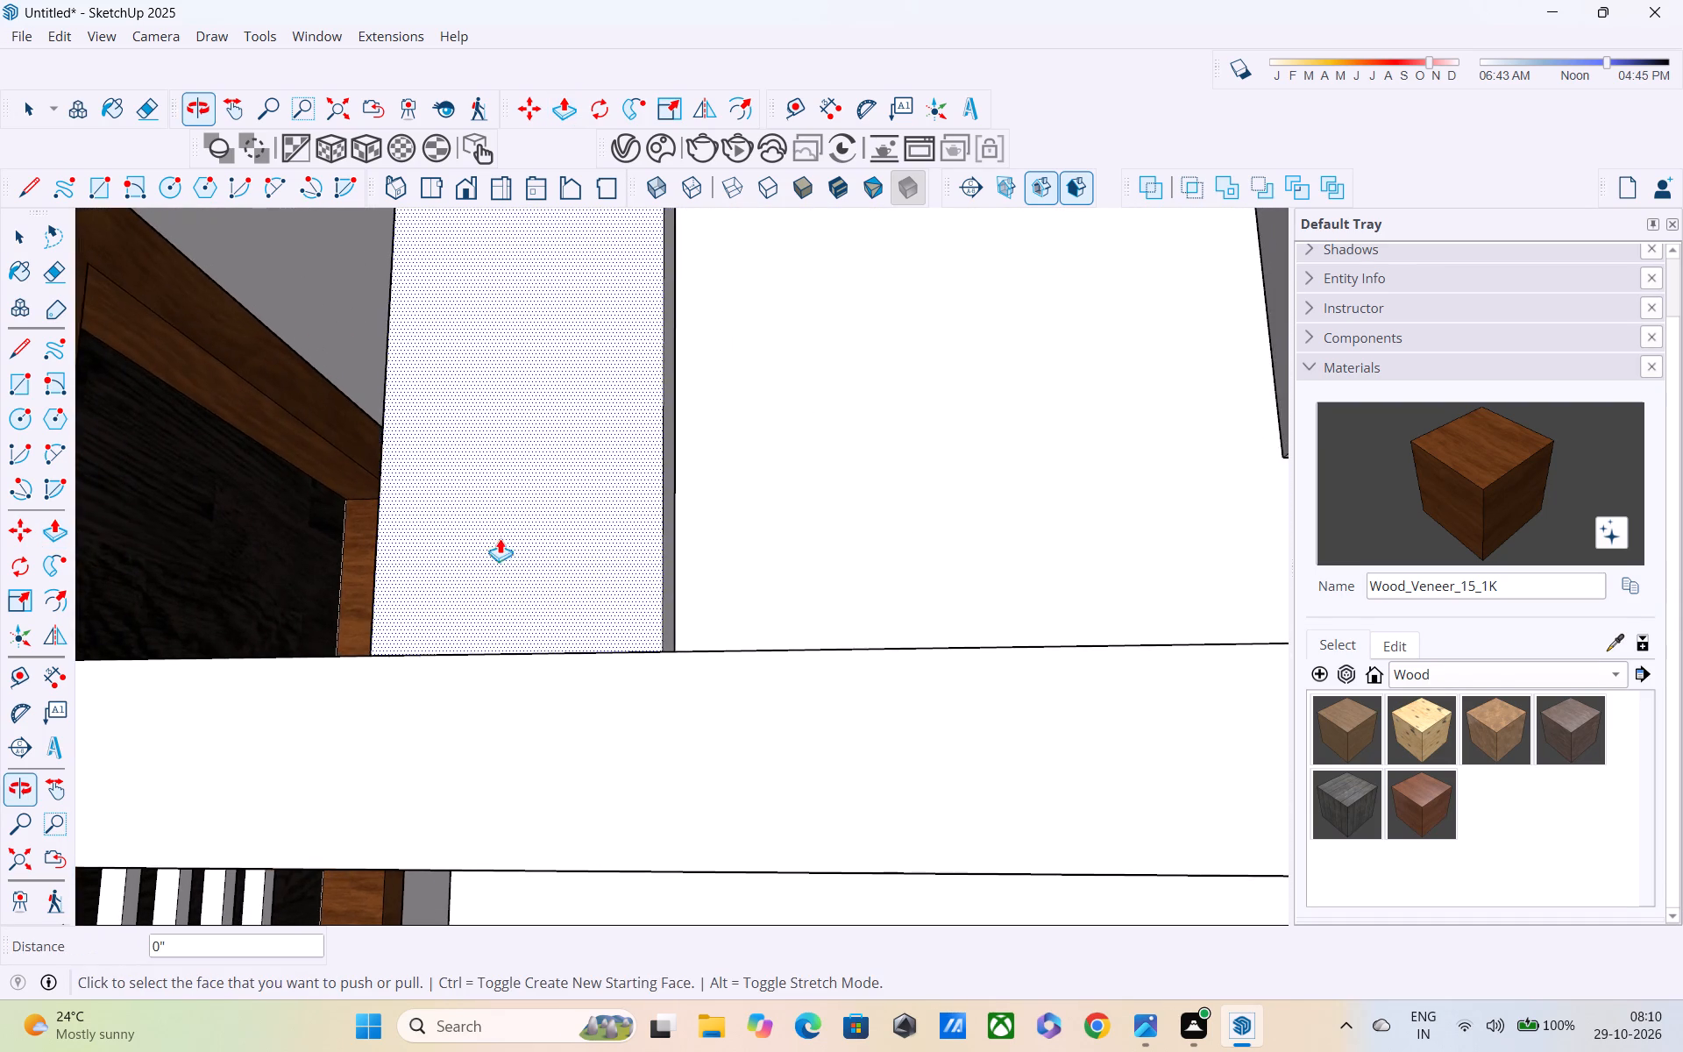
scroll(494, 516, down, 5)
shift+middle_drag(781, 501, 554, 507)
shift+middle_drag(554, 507, 732, 504)
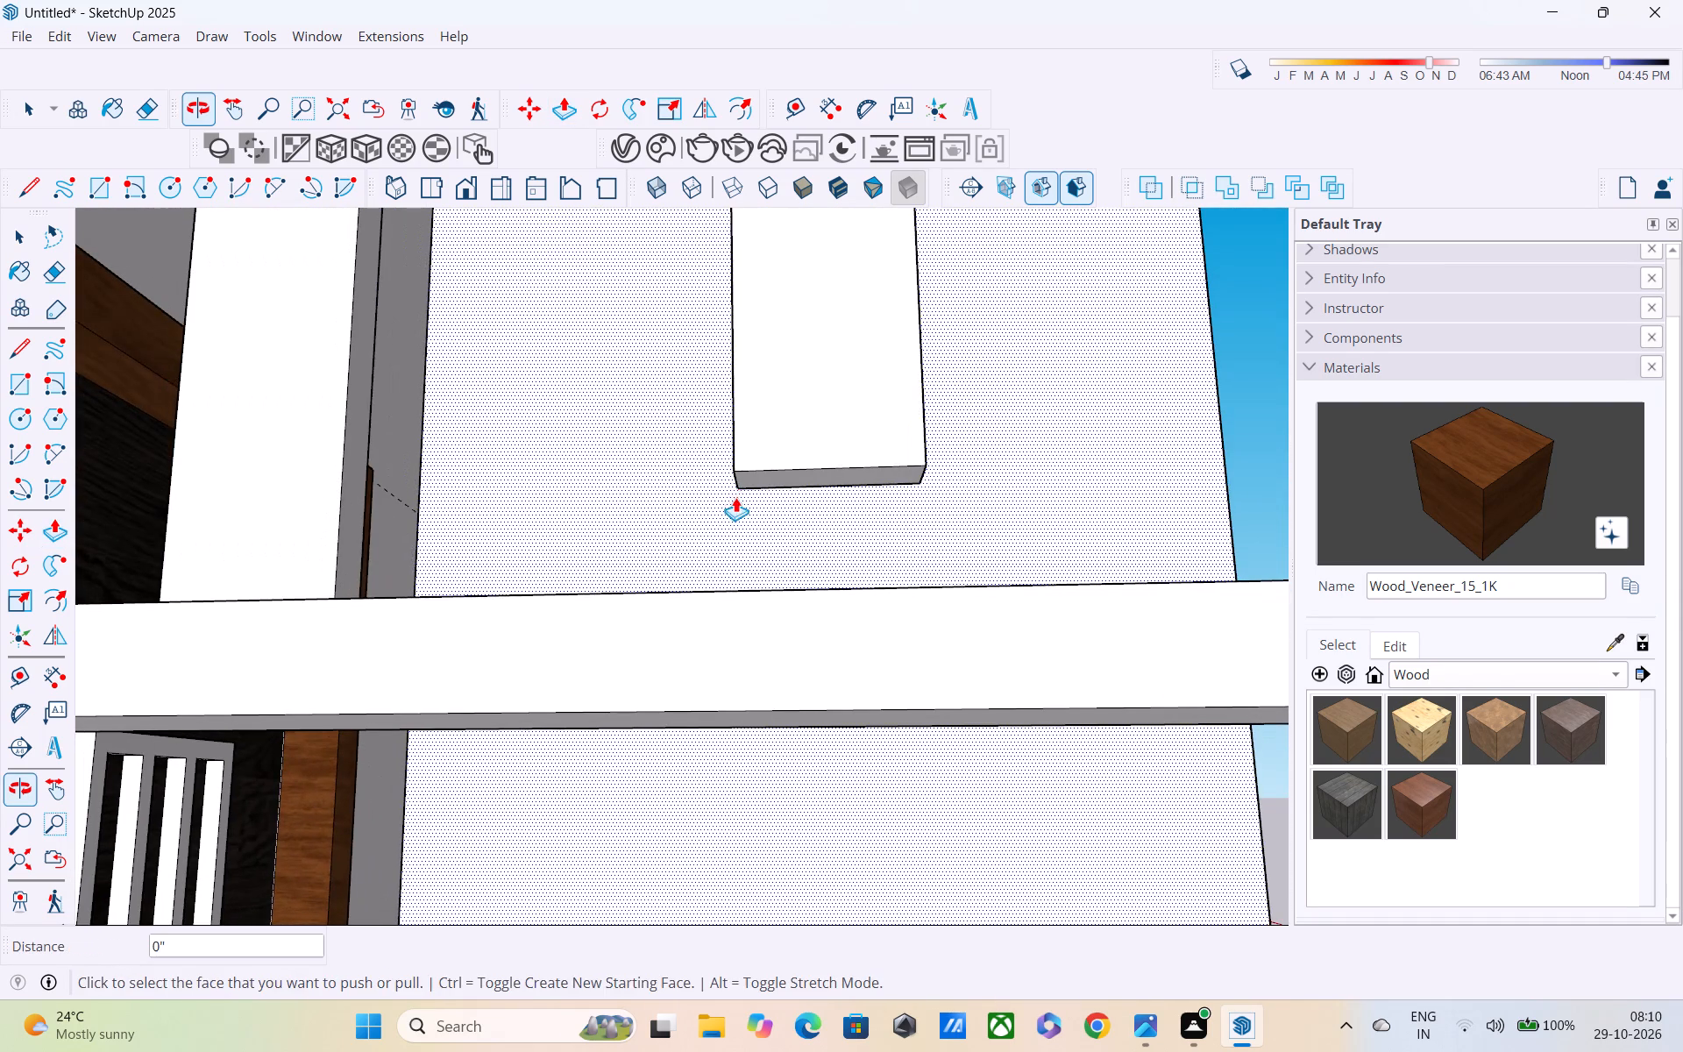
double_click(771, 480)
shift+middle_drag(814, 494, 394, 503)
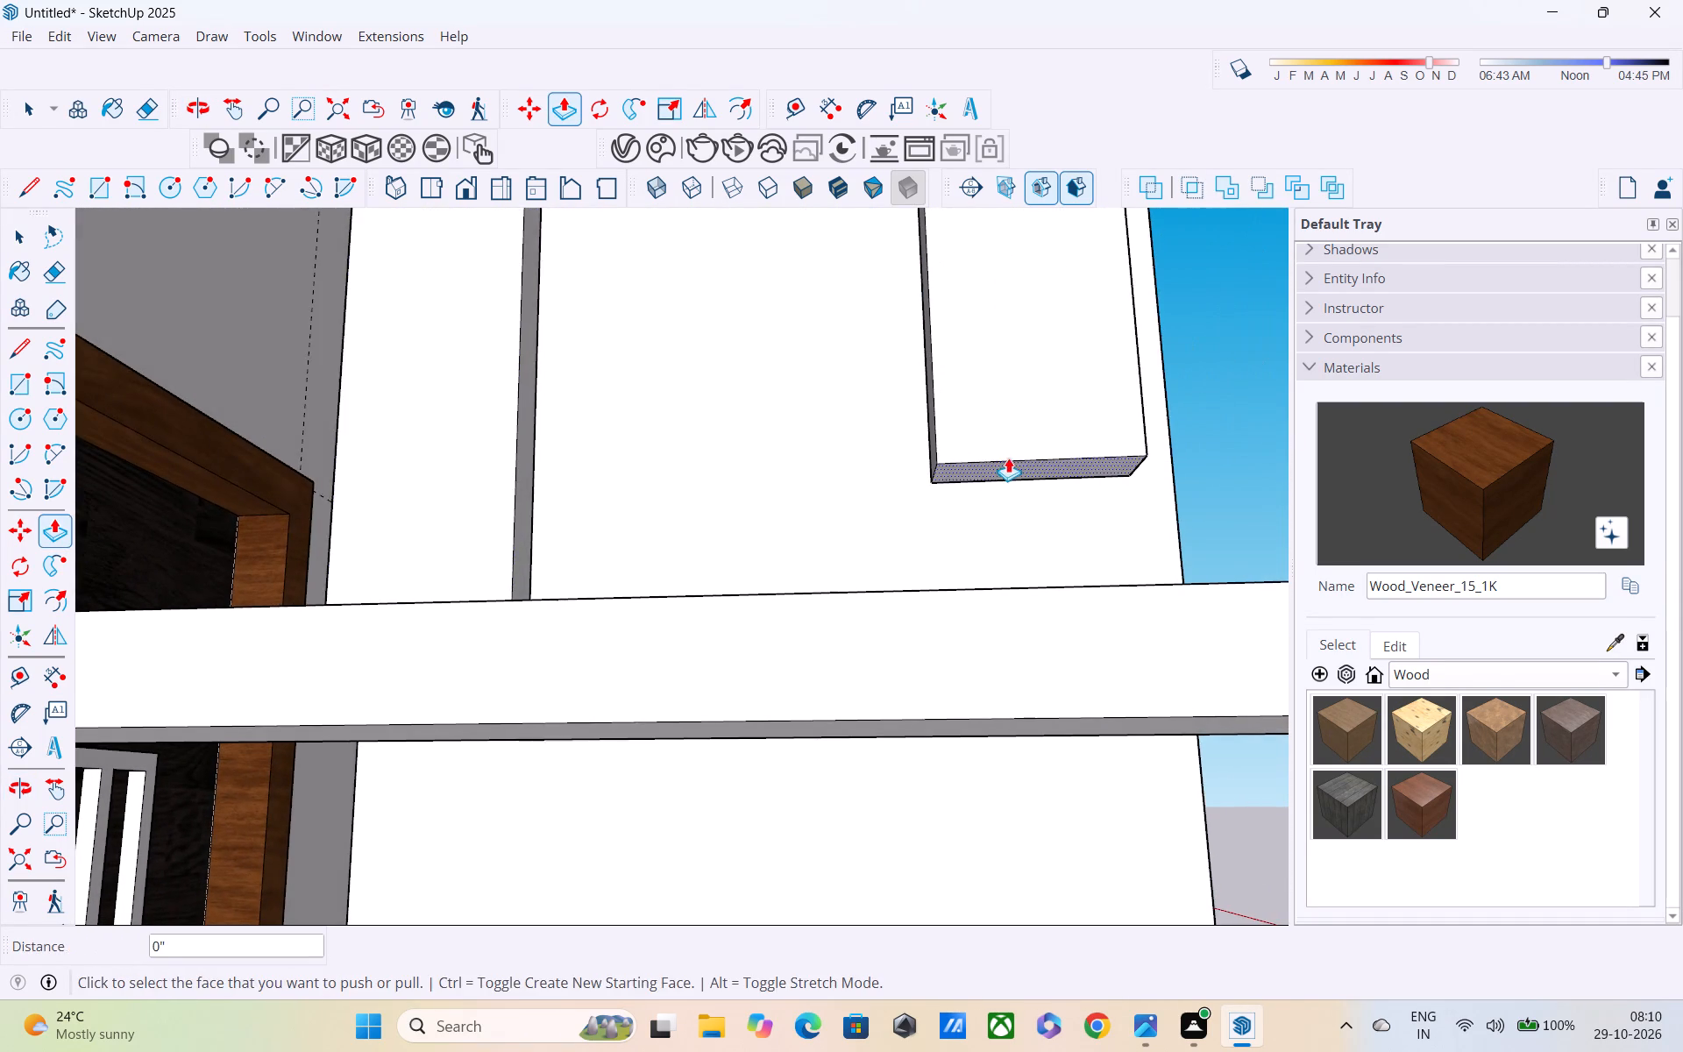
middle_drag(1014, 458, 969, 402)
double_click(1005, 458)
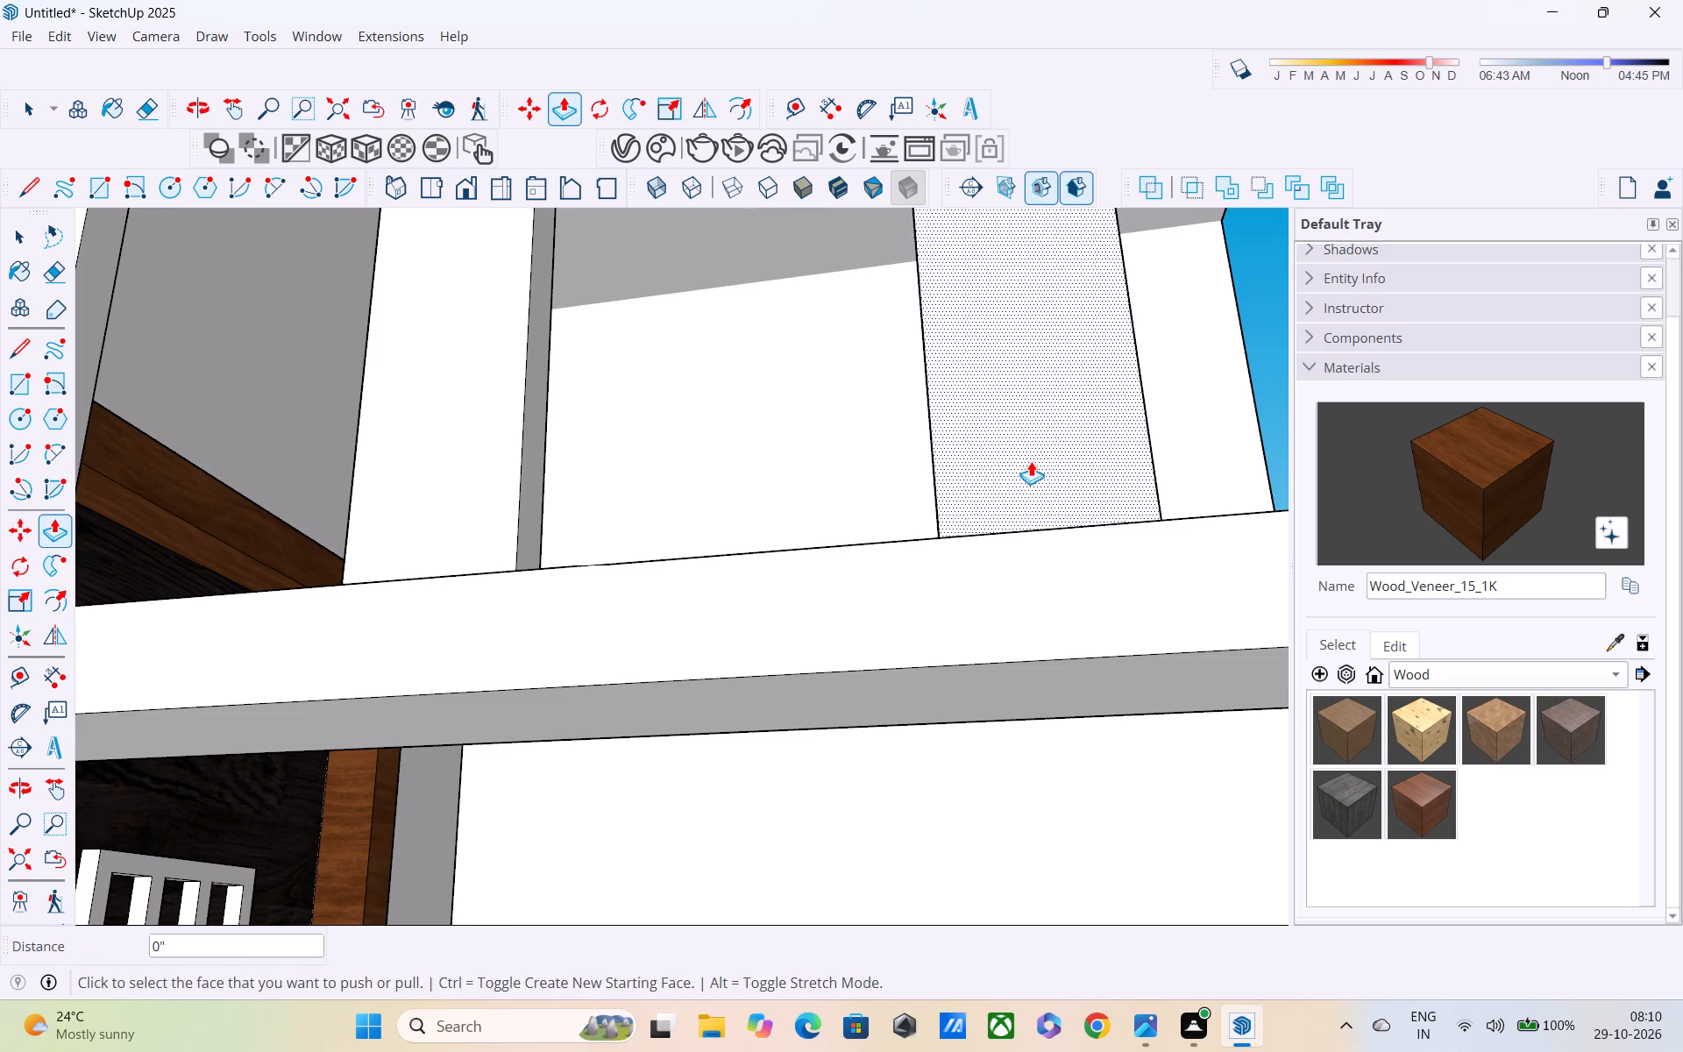
shift+middle_drag(1030, 463, 465, 522)
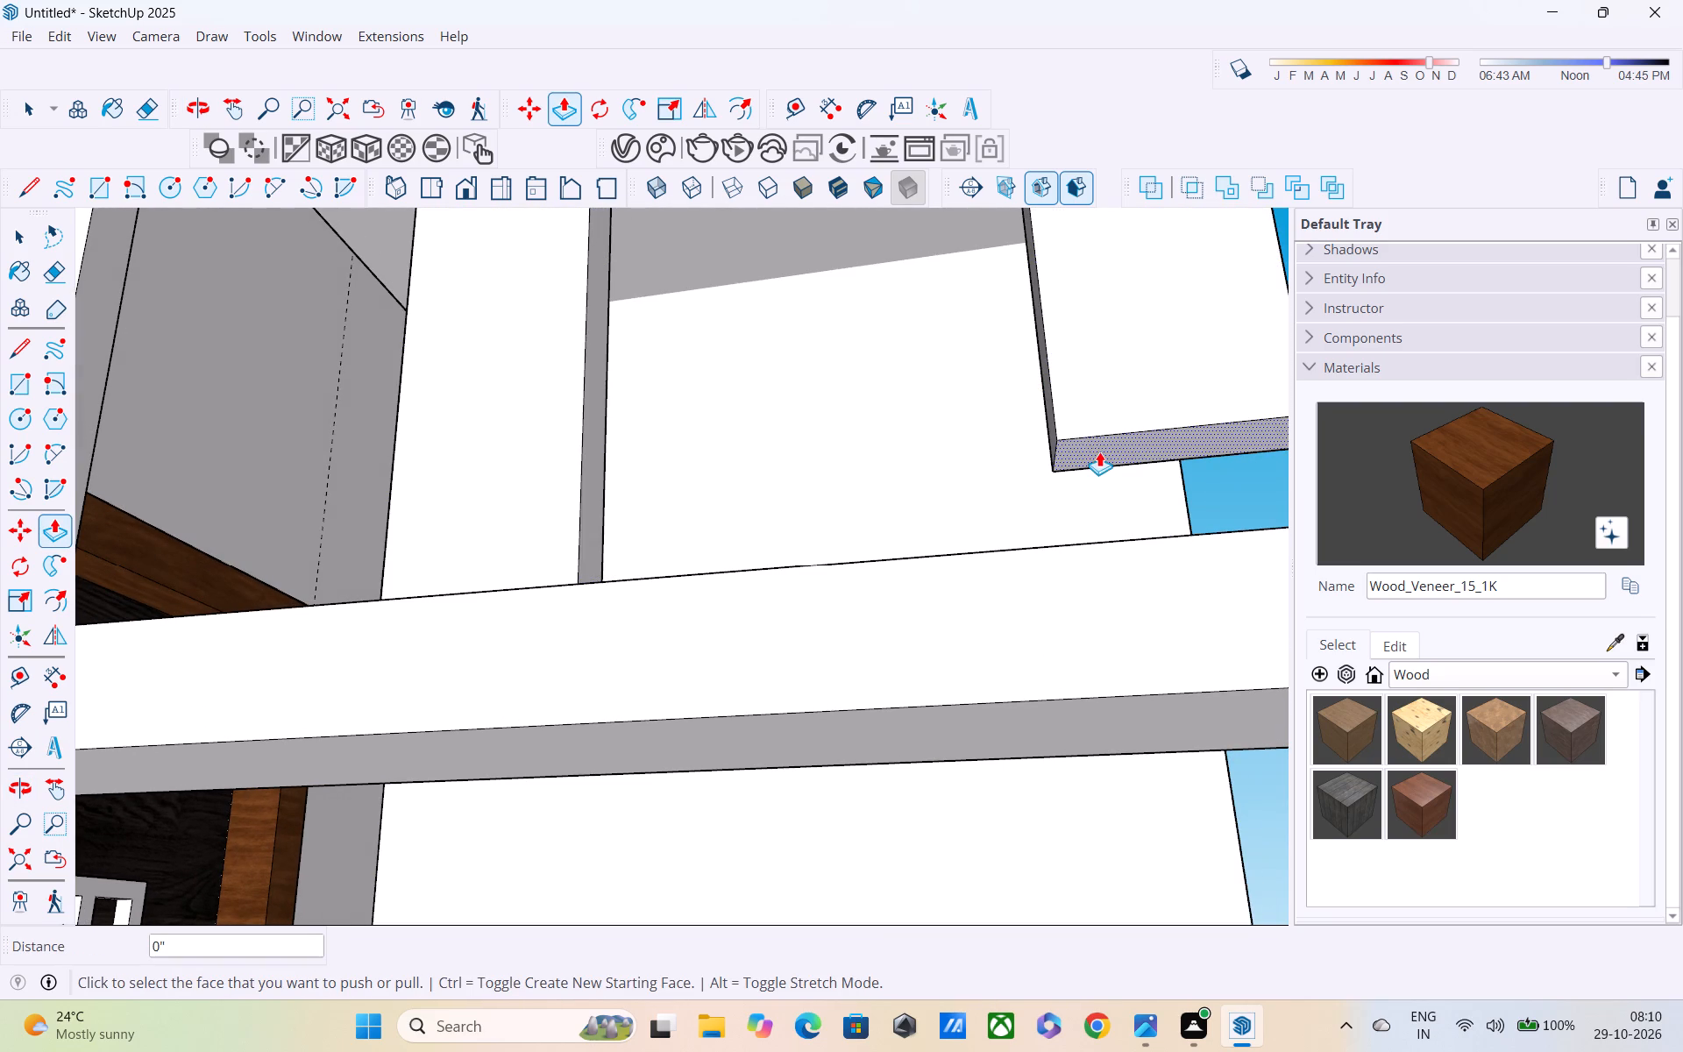
double_click(1099, 451)
Examine the vertical bars and crossbar in the upper partition opening from different angles.
shift+scroll(1098, 451, down, 3)
shift+middle_drag(1033, 456, 677, 500)
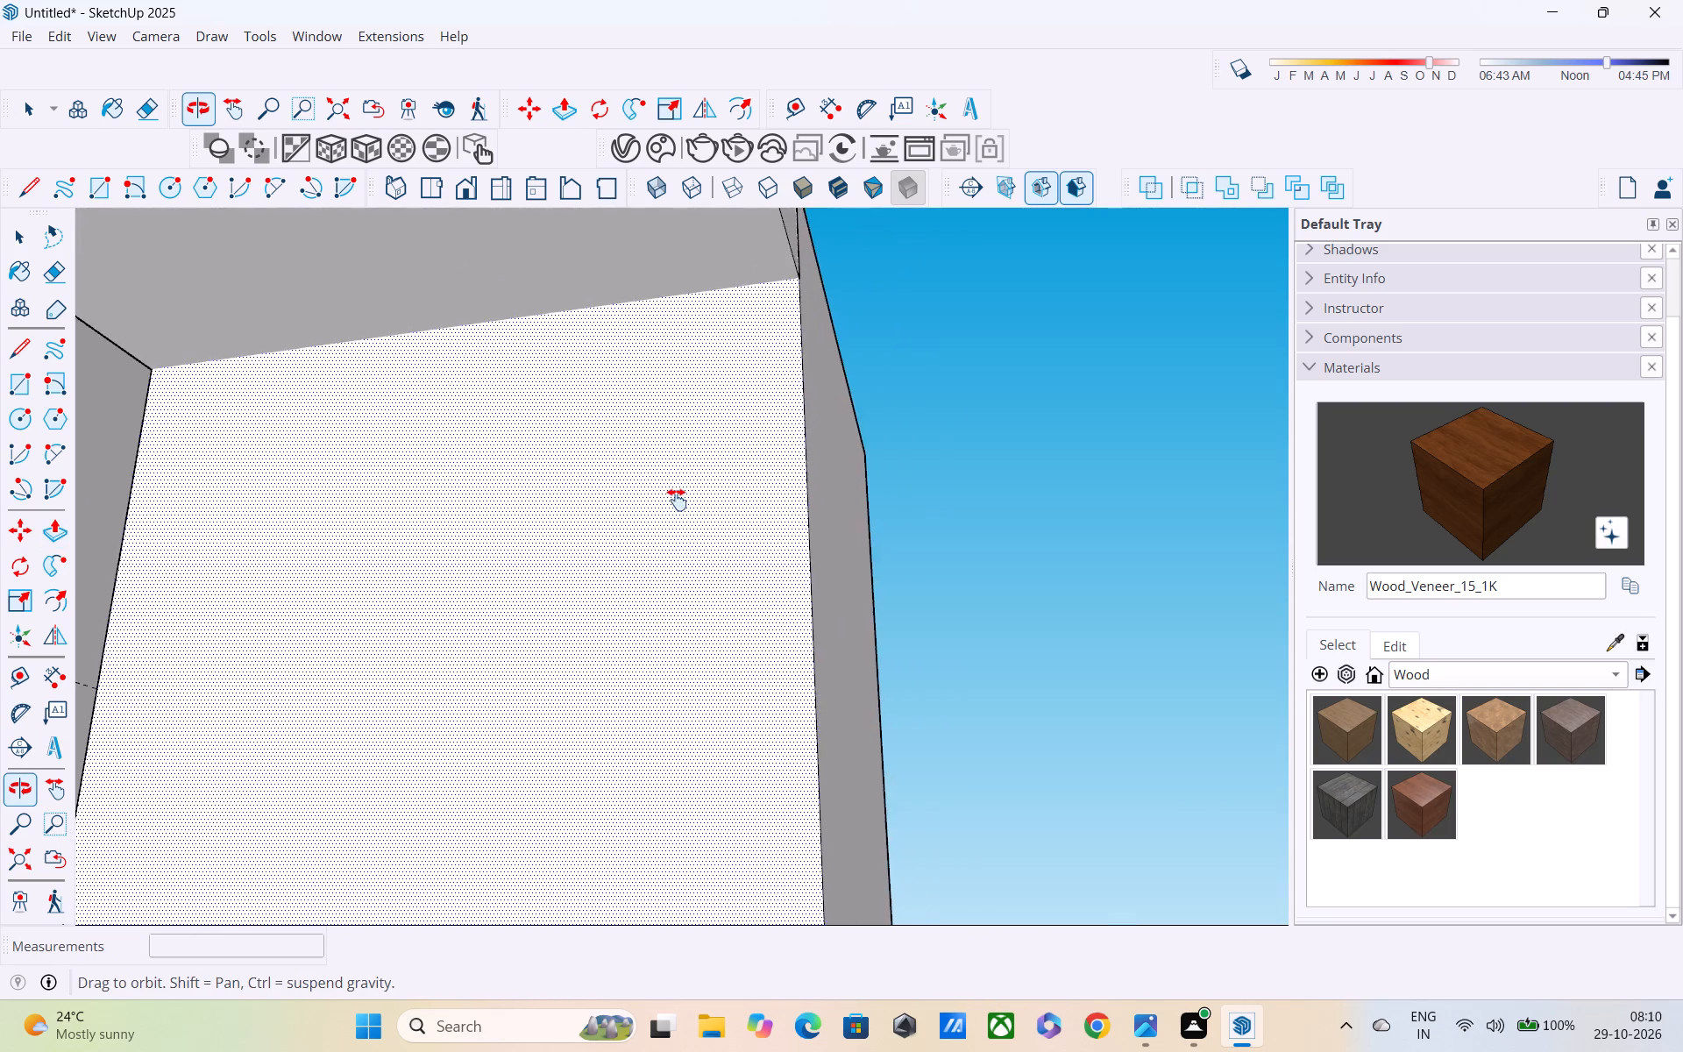
shift+middle_drag(677, 500, 960, 487)
shift+scroll(960, 487, up, 1)
scroll(957, 487, down, 12)
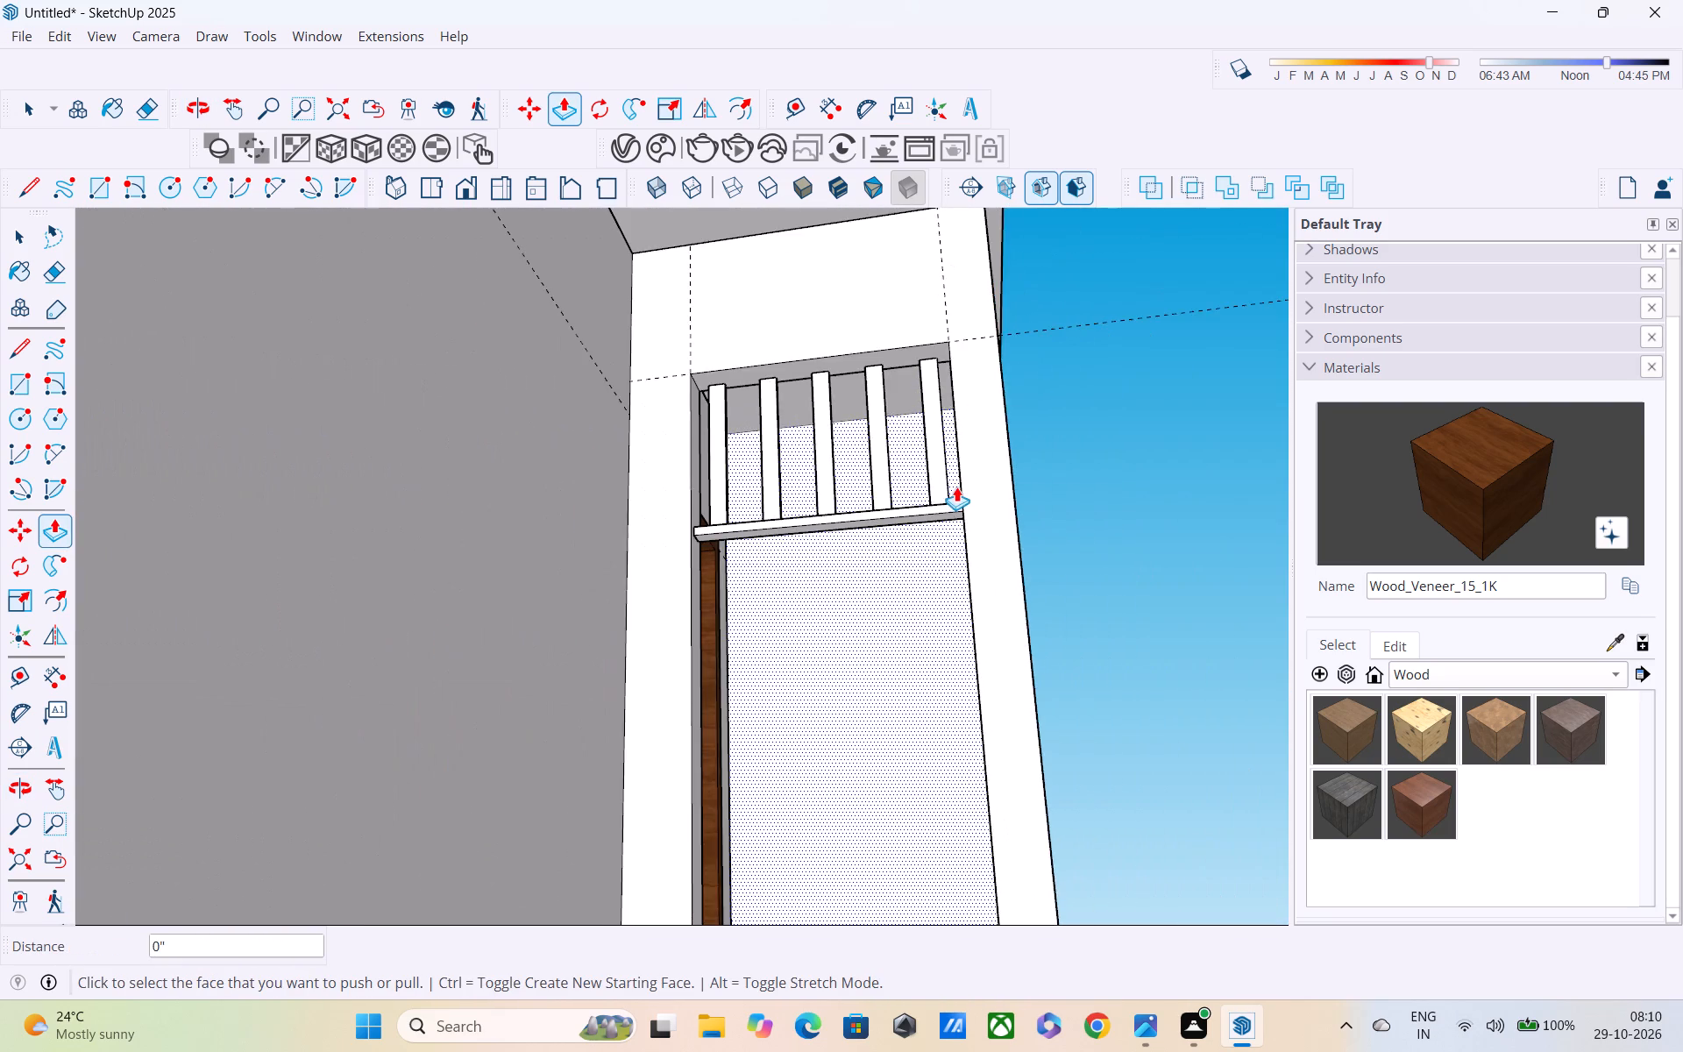
middle_drag(956, 487, 831, 589)
scroll(779, 519, up, 1)
scroll(779, 519, down, 2)
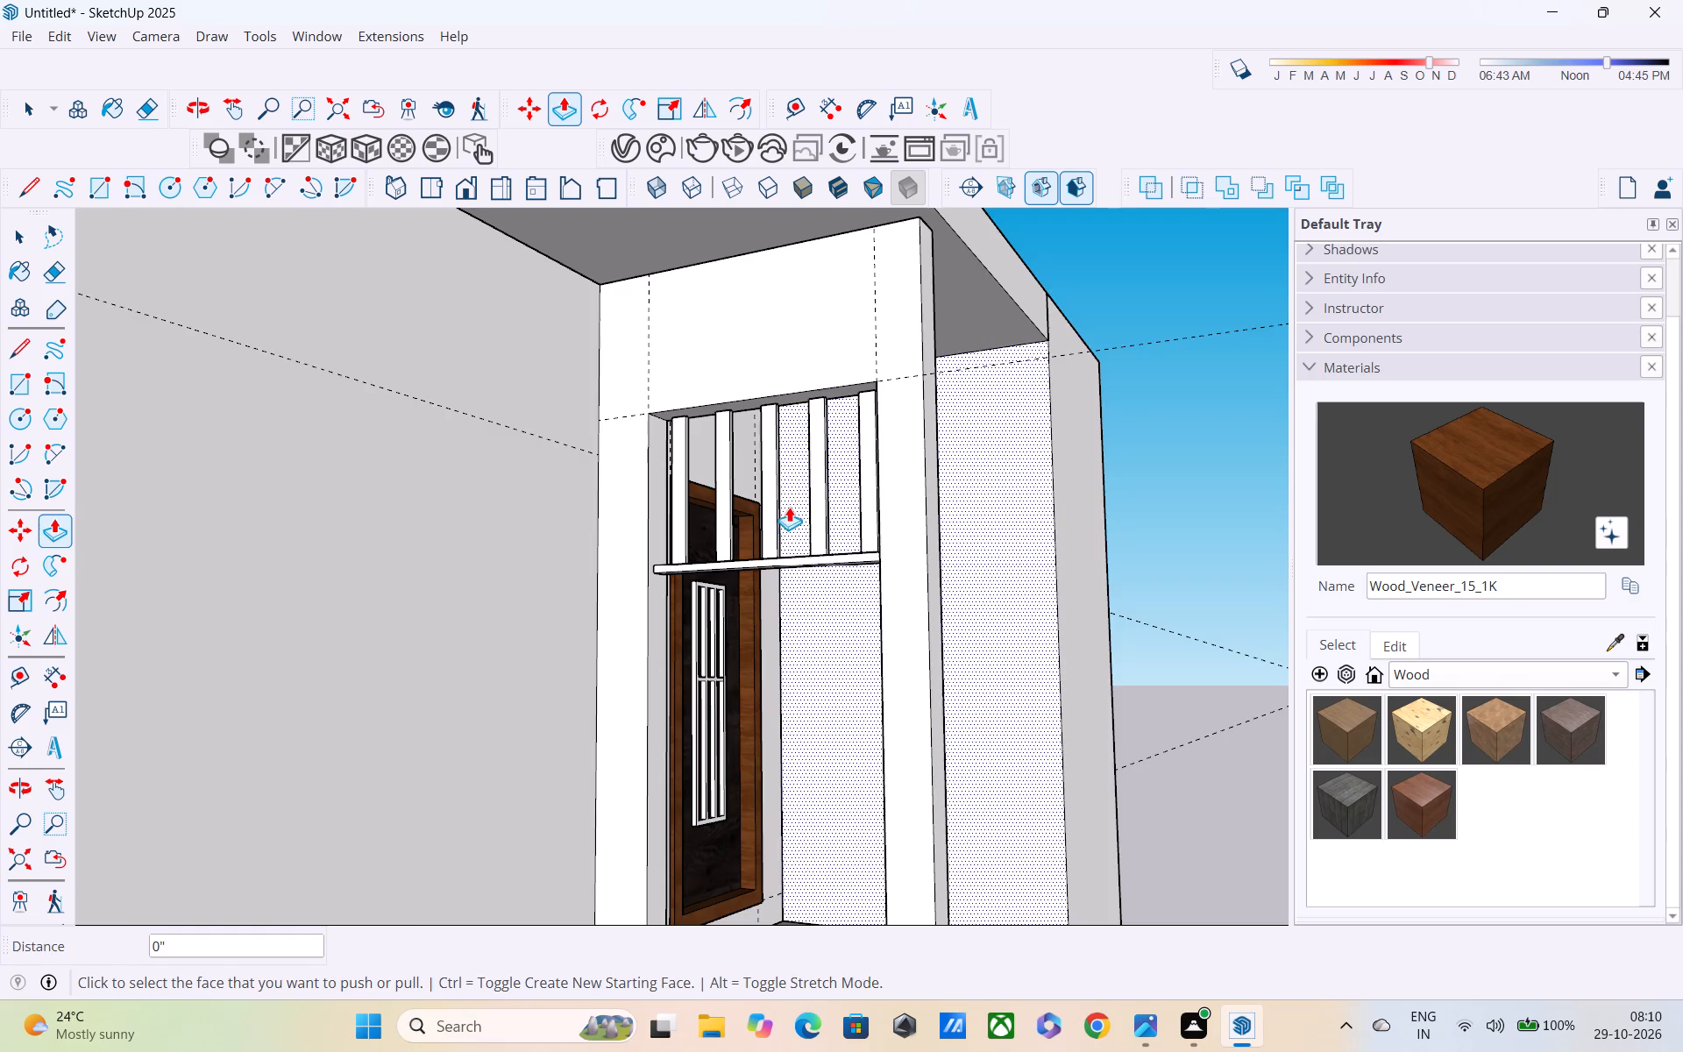
Delete the vertical guide lines rising above the roof.
scroll(789, 506, down, 4)
key(space)
scroll(1053, 350, down, 5)
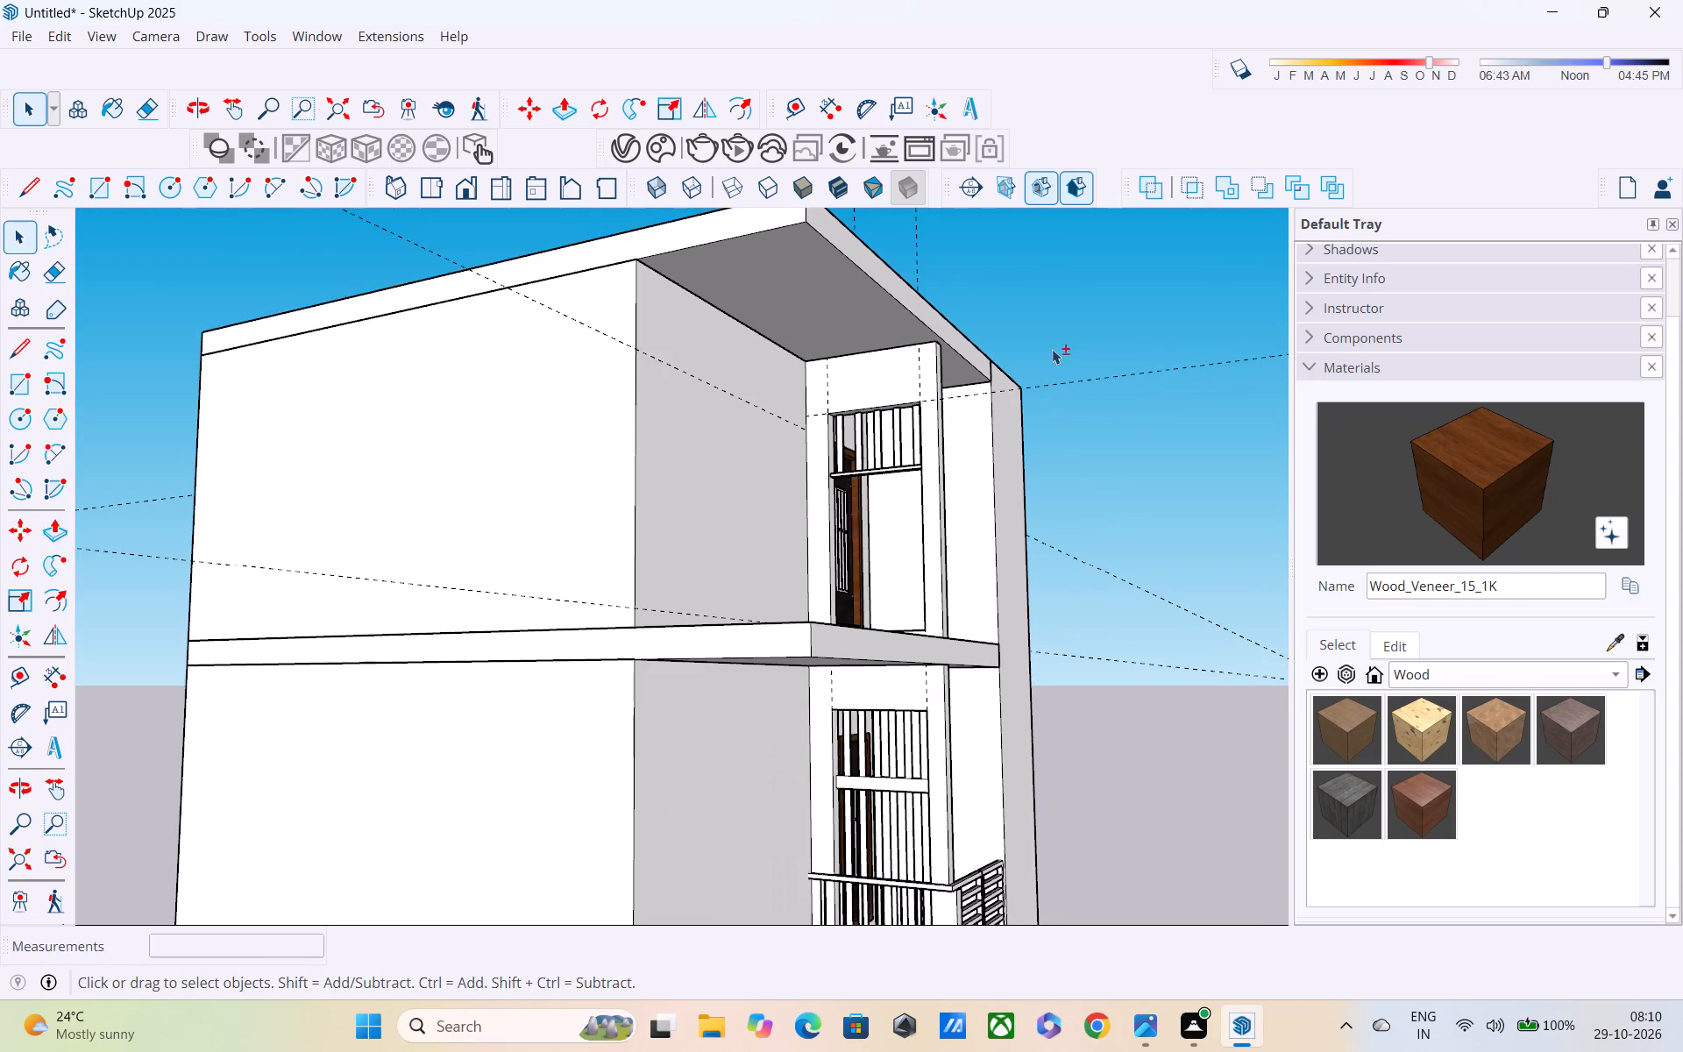
shift+middle_drag(1051, 349, 1099, 533)
drag(1067, 370, 823, 394)
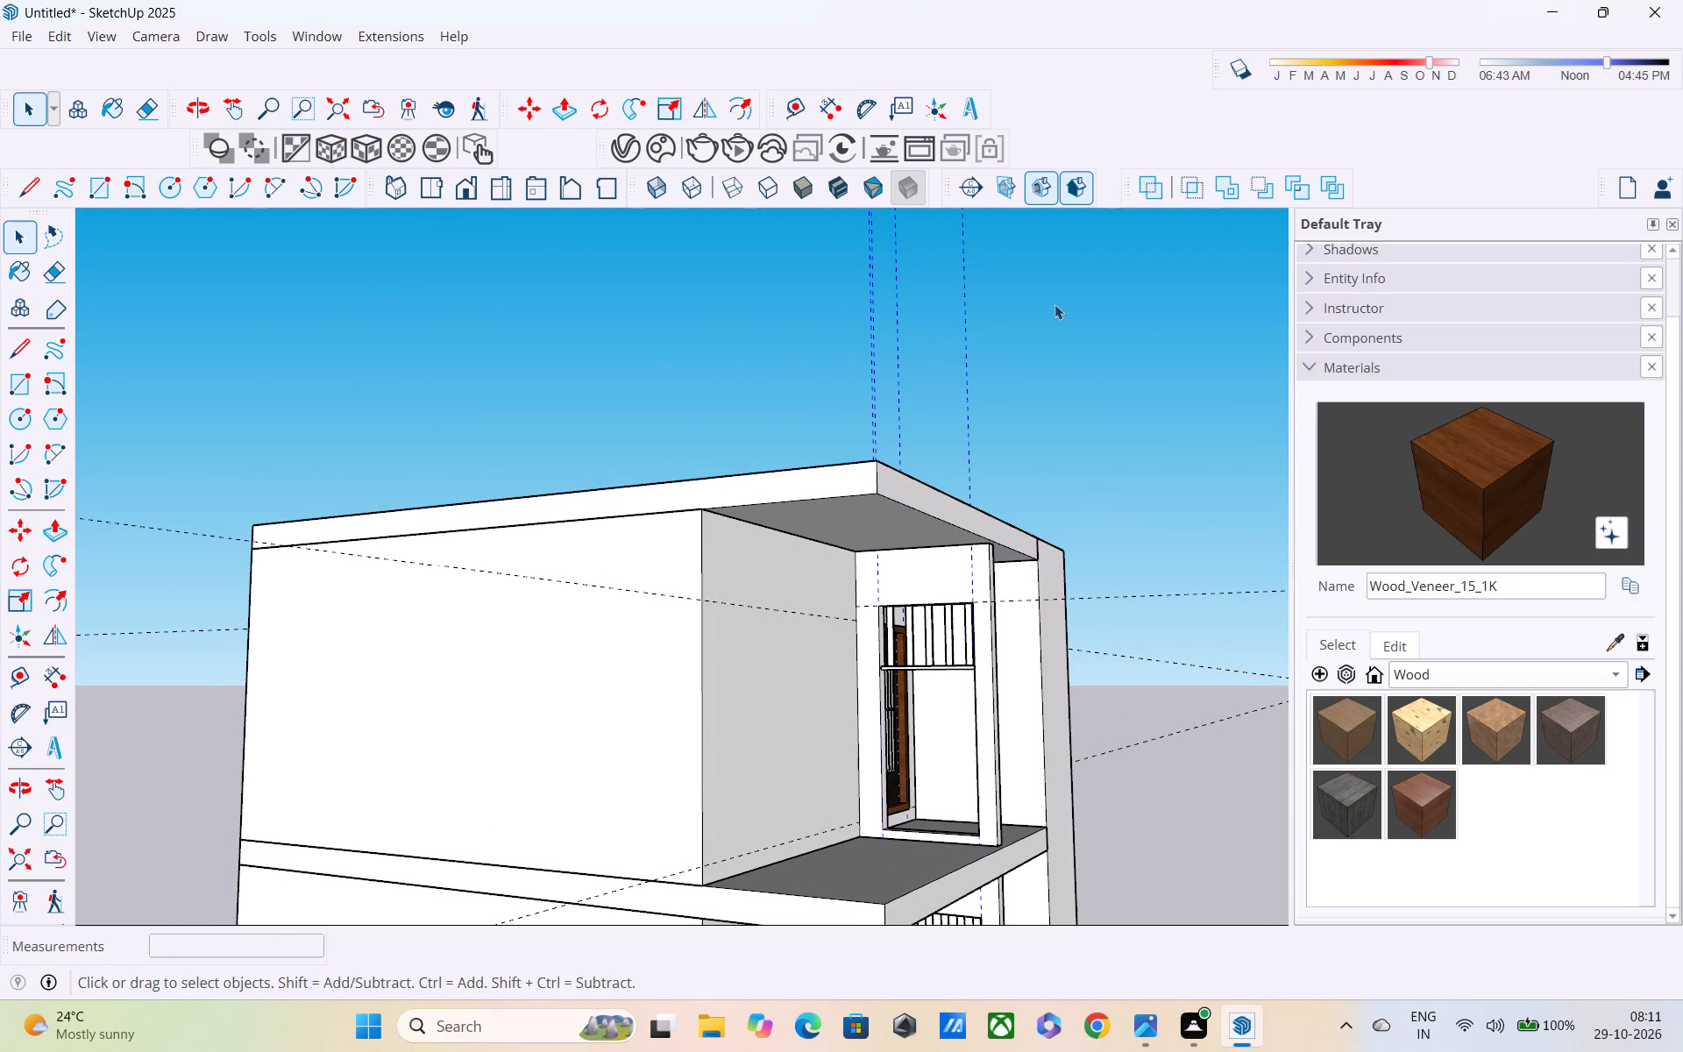
key(Delete)
Delete the remaining long guide lines extending out past the upper storey of the house.
scroll(1055, 338, down, 10)
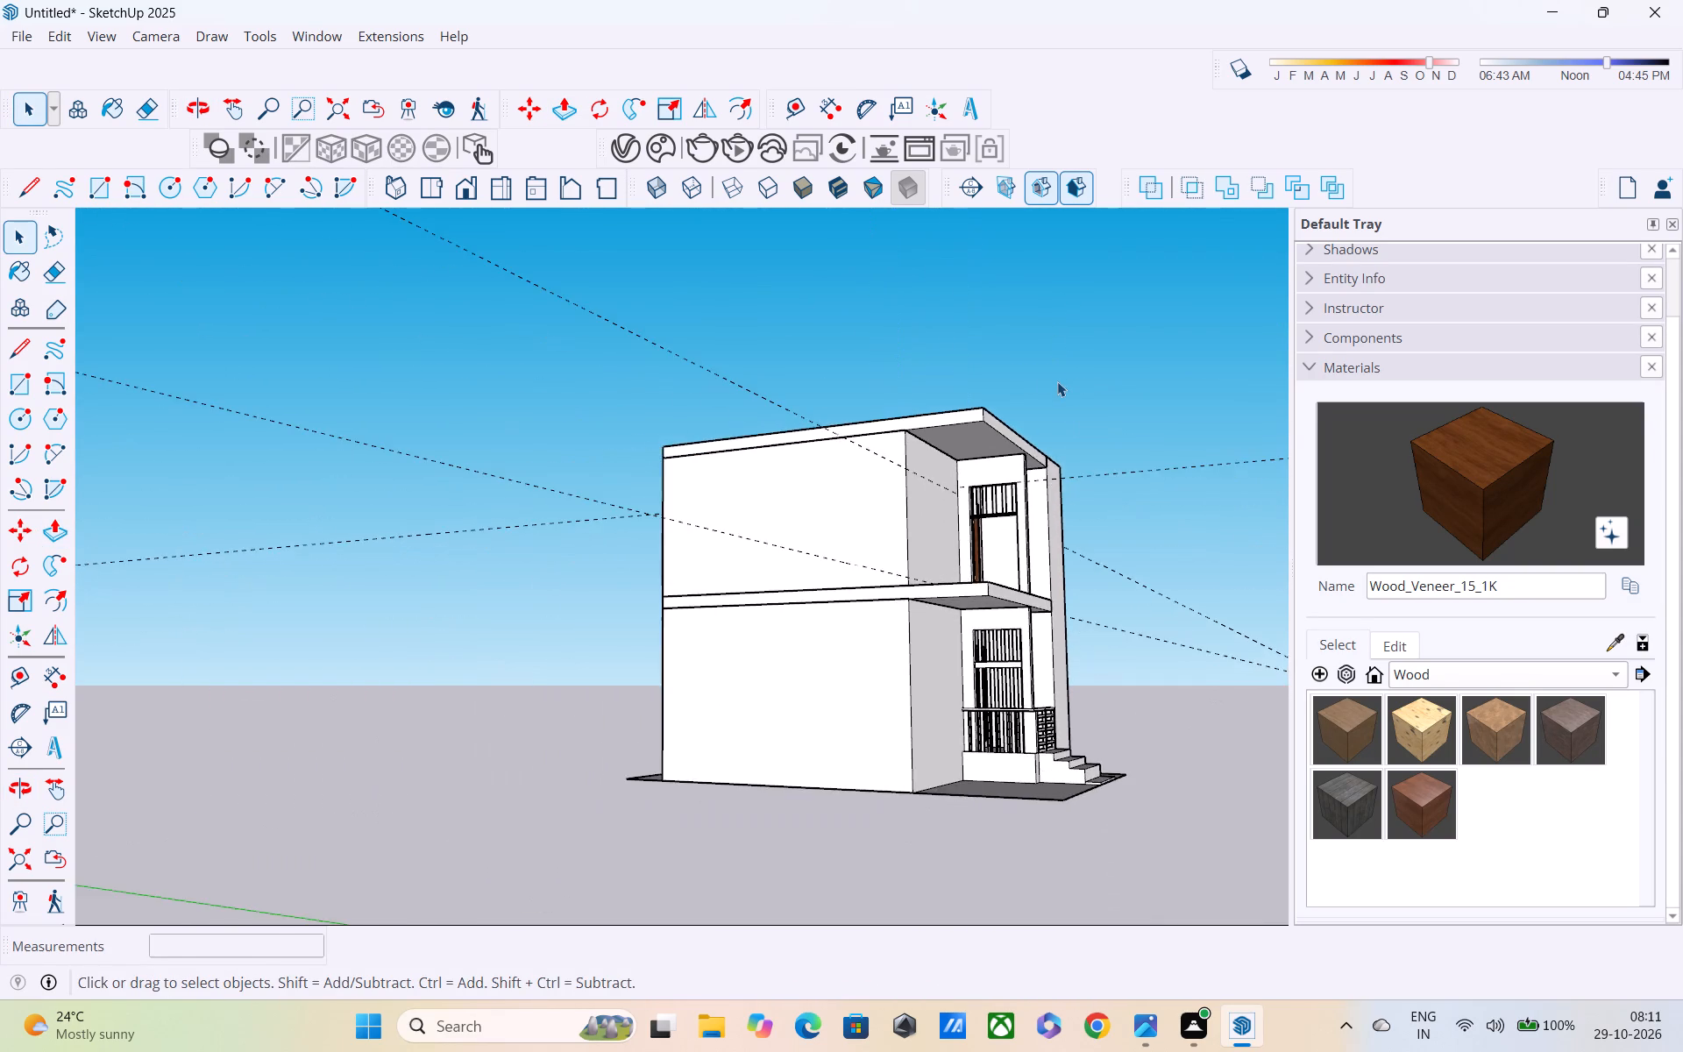
shift+middle_drag(1057, 381, 248, 679)
drag(665, 610, 729, 816)
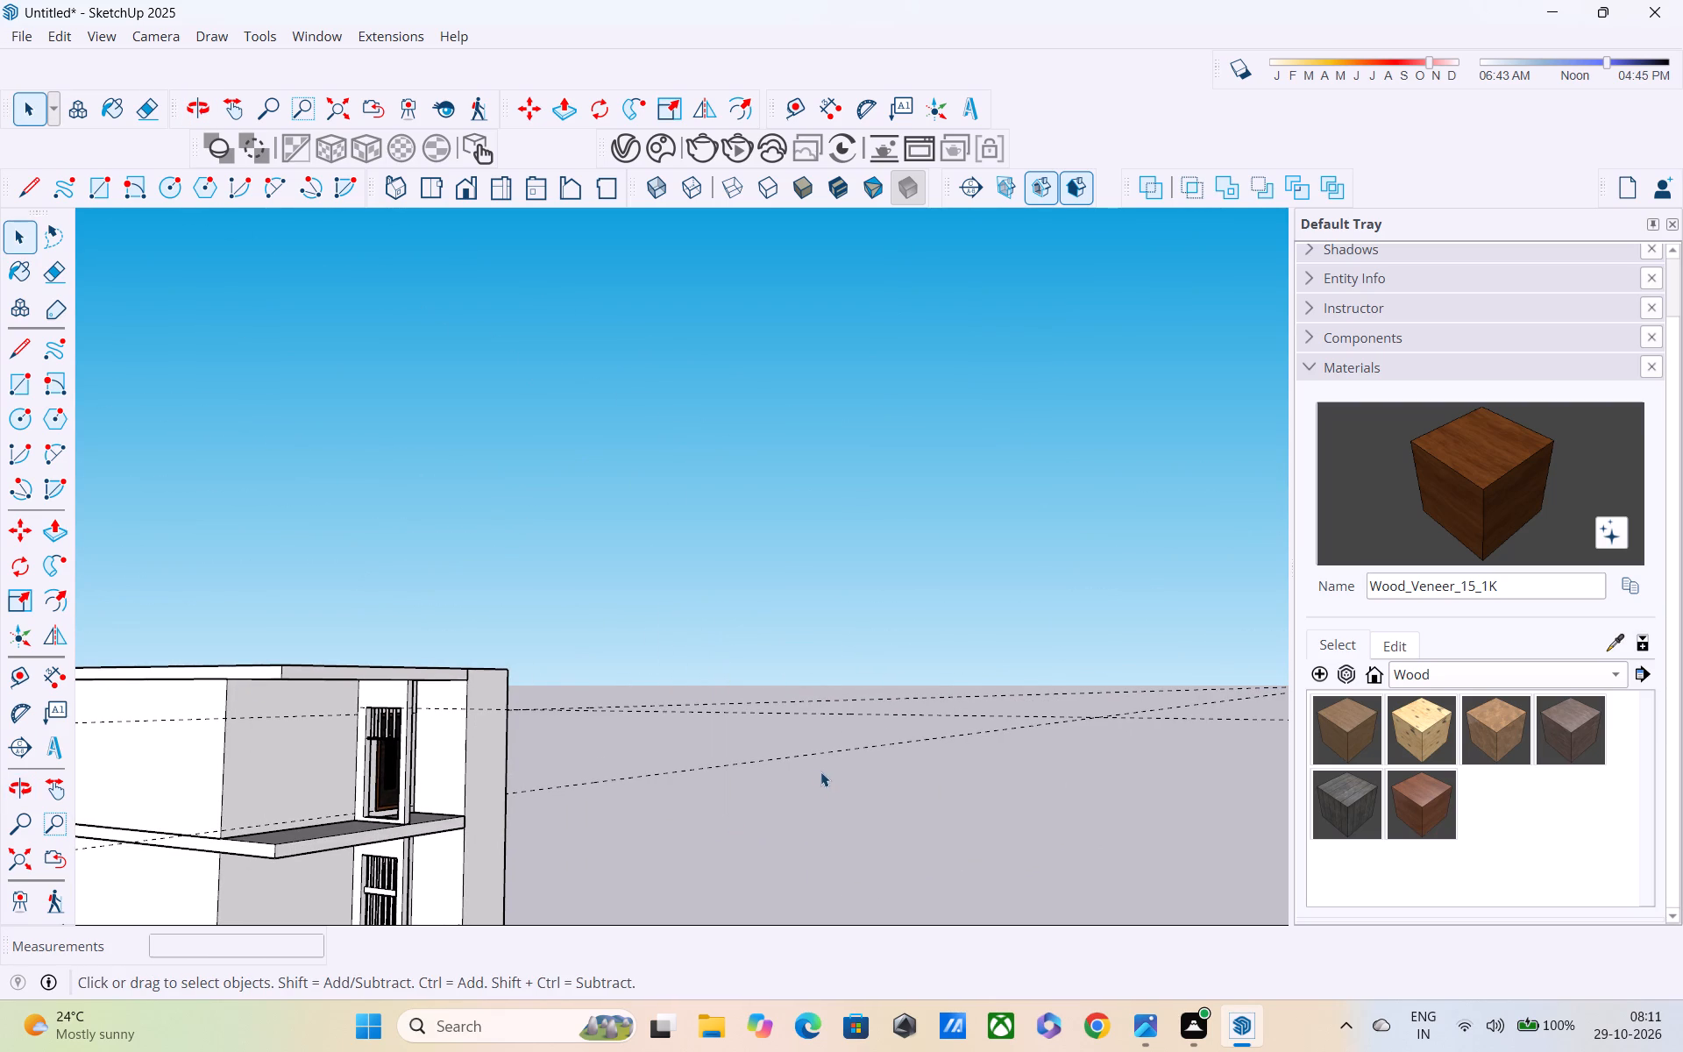
drag(823, 772, 712, 644)
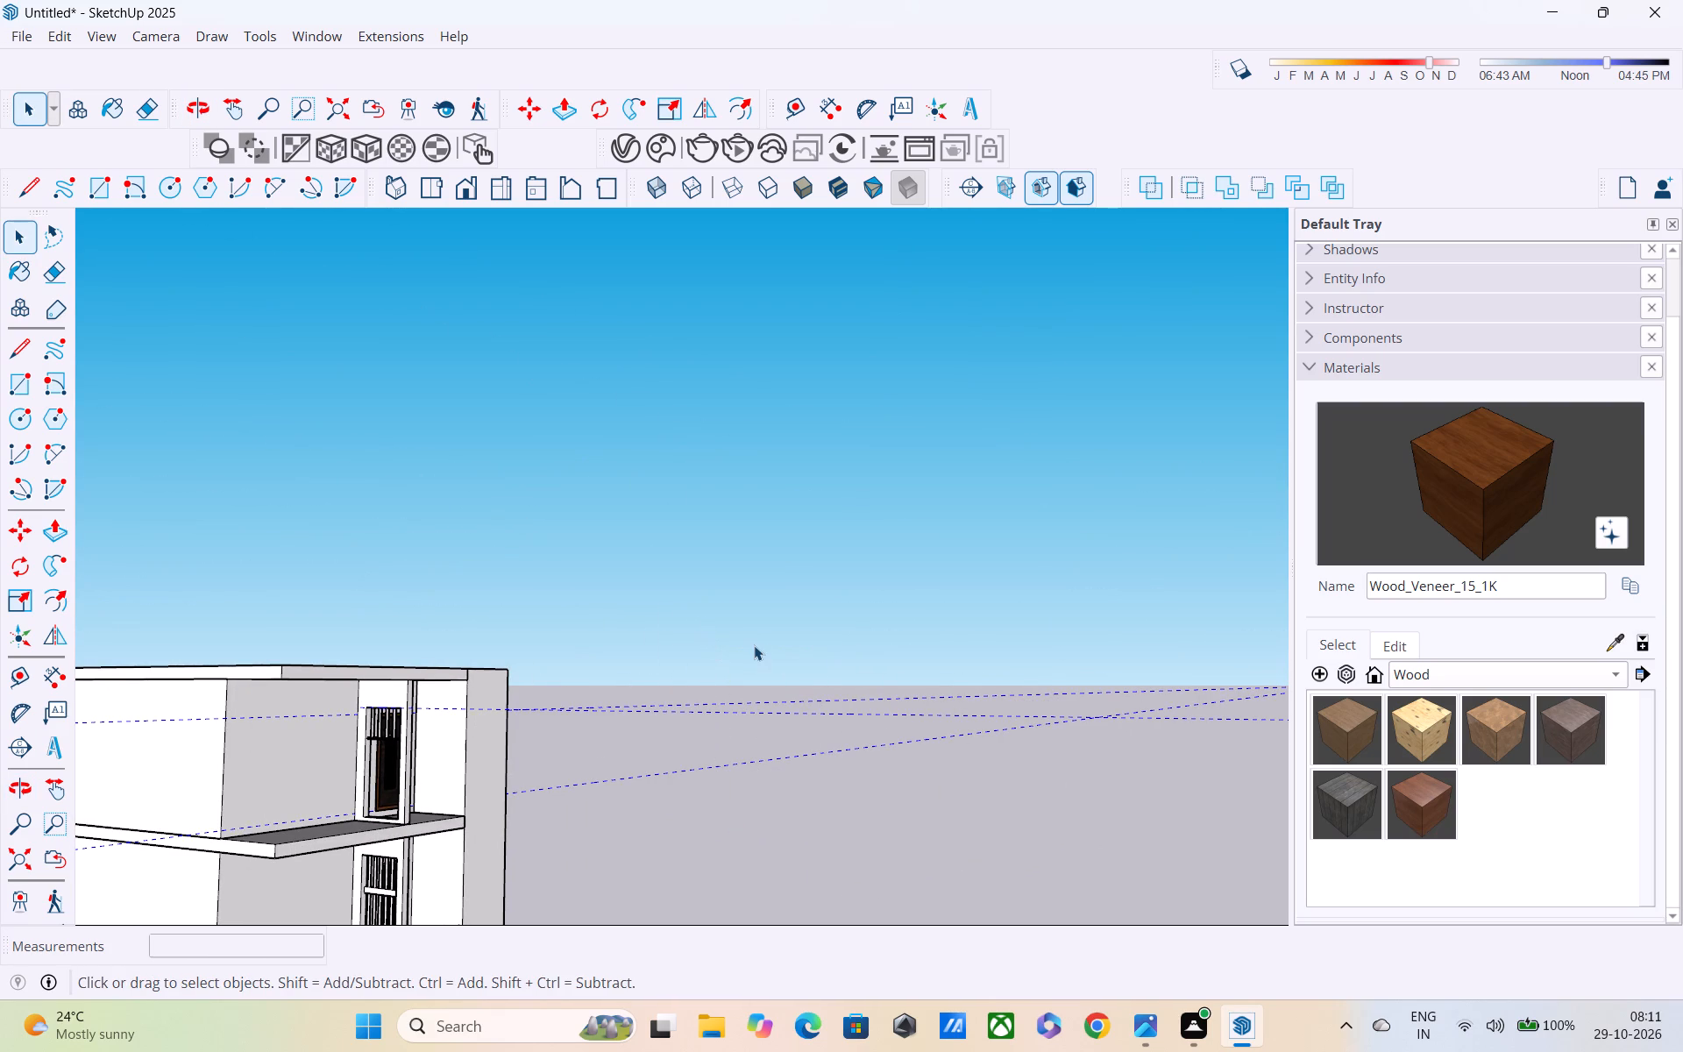
key(Delete)
Open the upper storey group for editing, facing the blank back wall of its balcony.
scroll(763, 764, down, 4)
shift+middle_drag(740, 654, 747, 606)
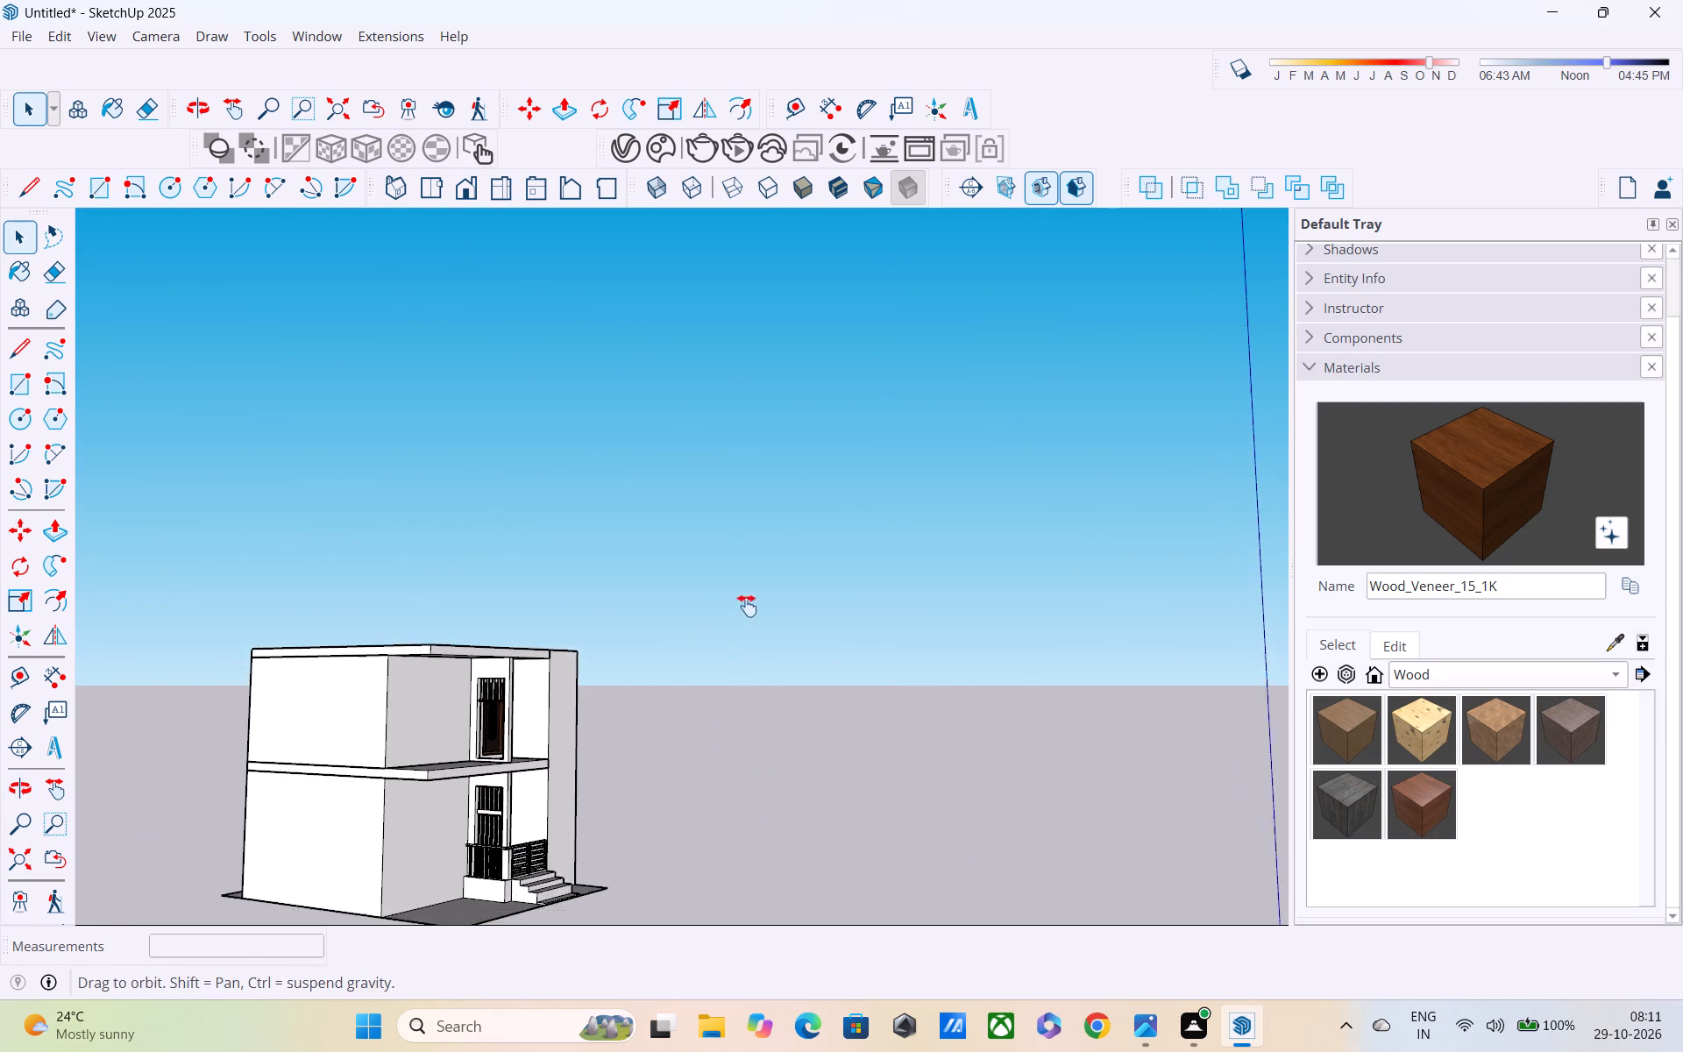
shift+middle_drag(747, 606, 790, 501)
middle_drag(614, 653, 823, 573)
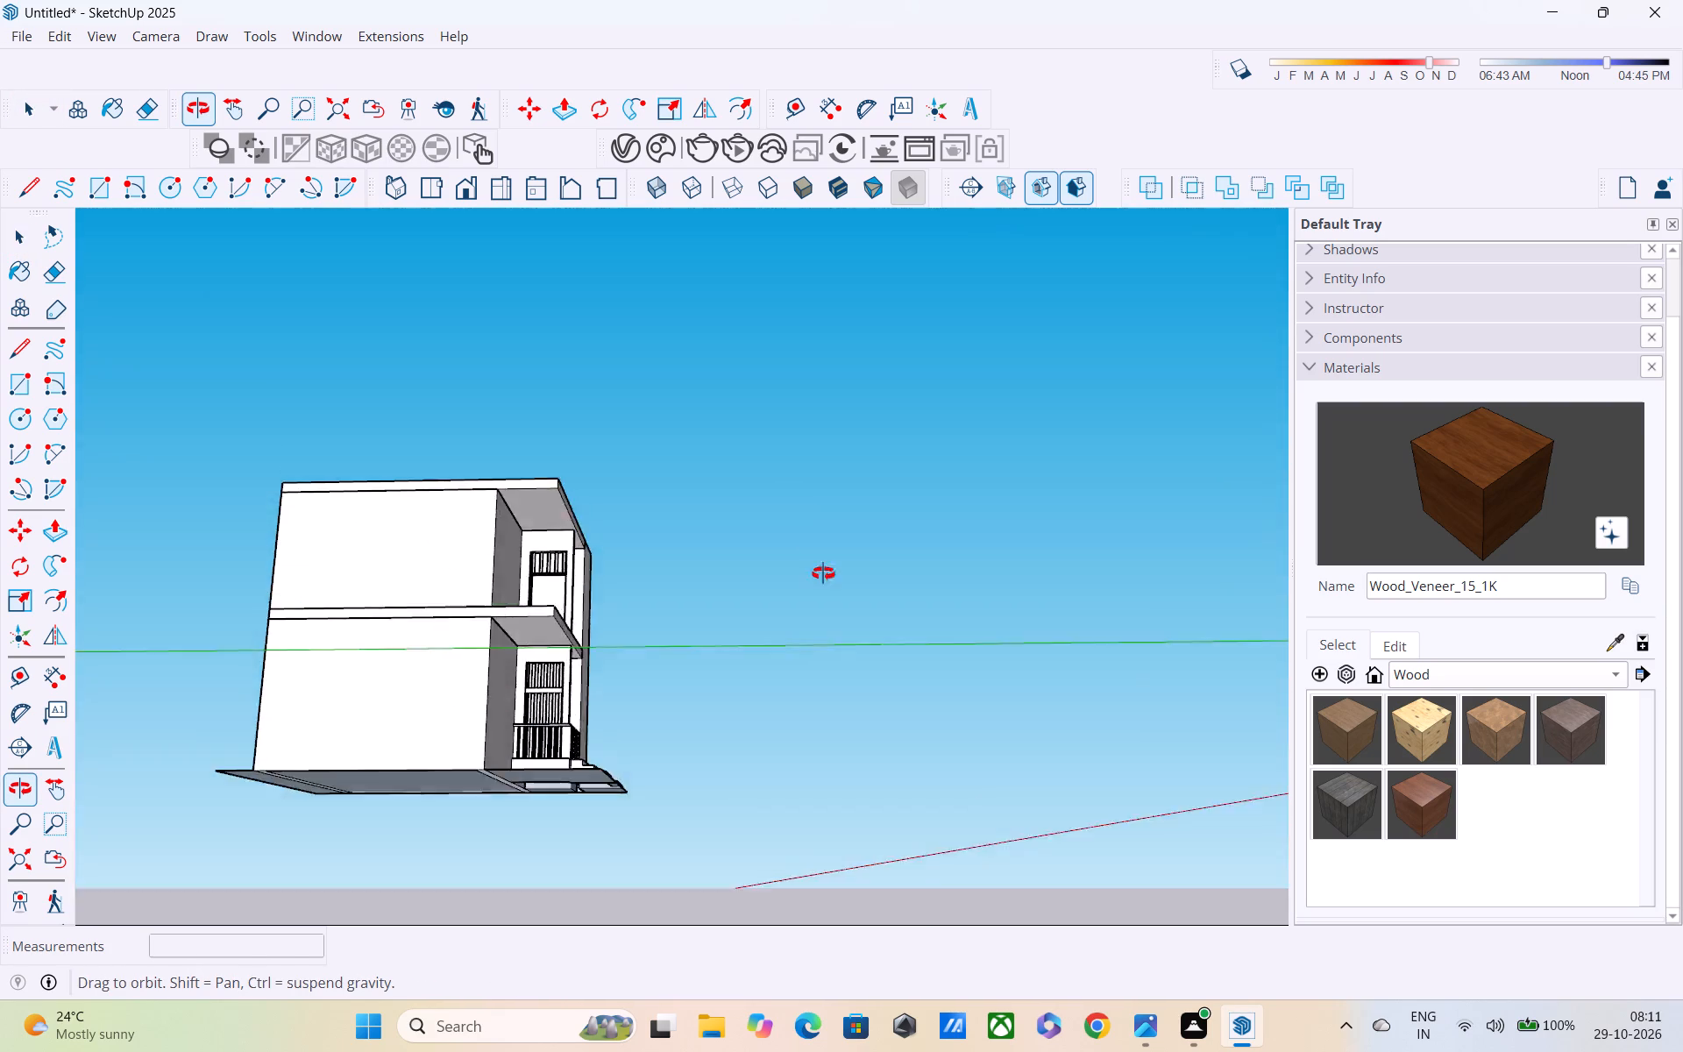
middle_drag(823, 573, 795, 596)
scroll(563, 608, up, 4)
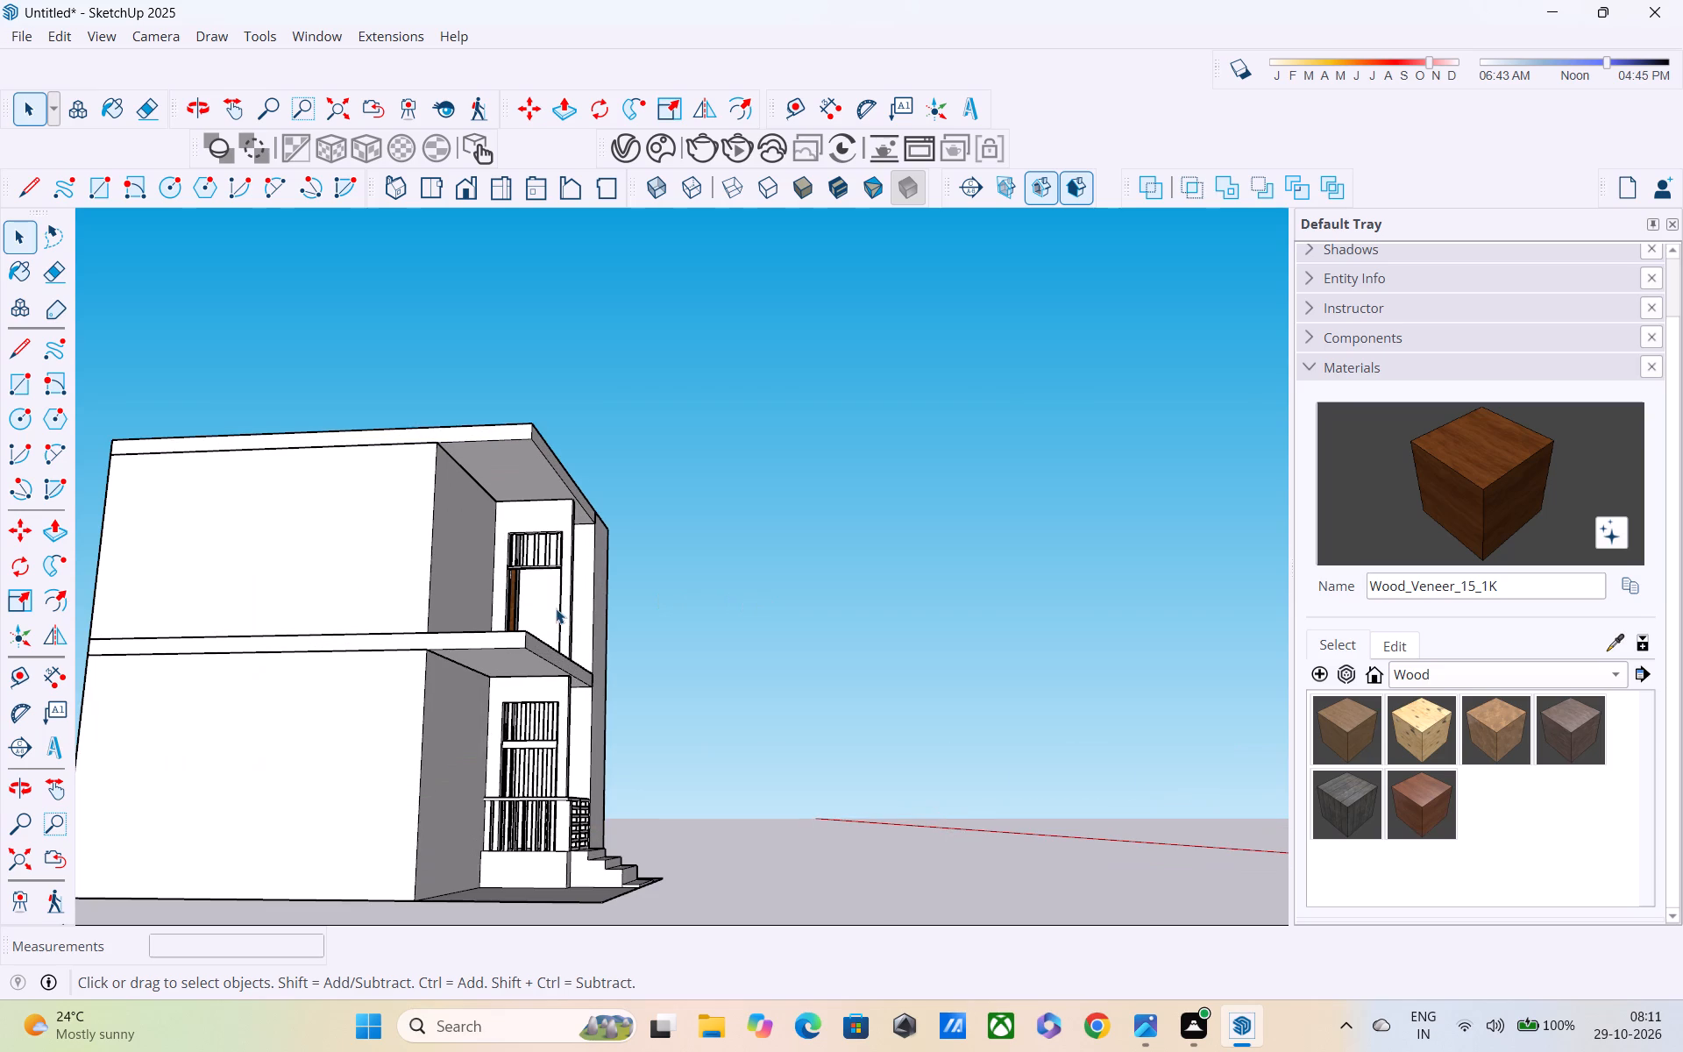
scroll(518, 646, down, 3)
middle_drag(490, 645, 370, 758)
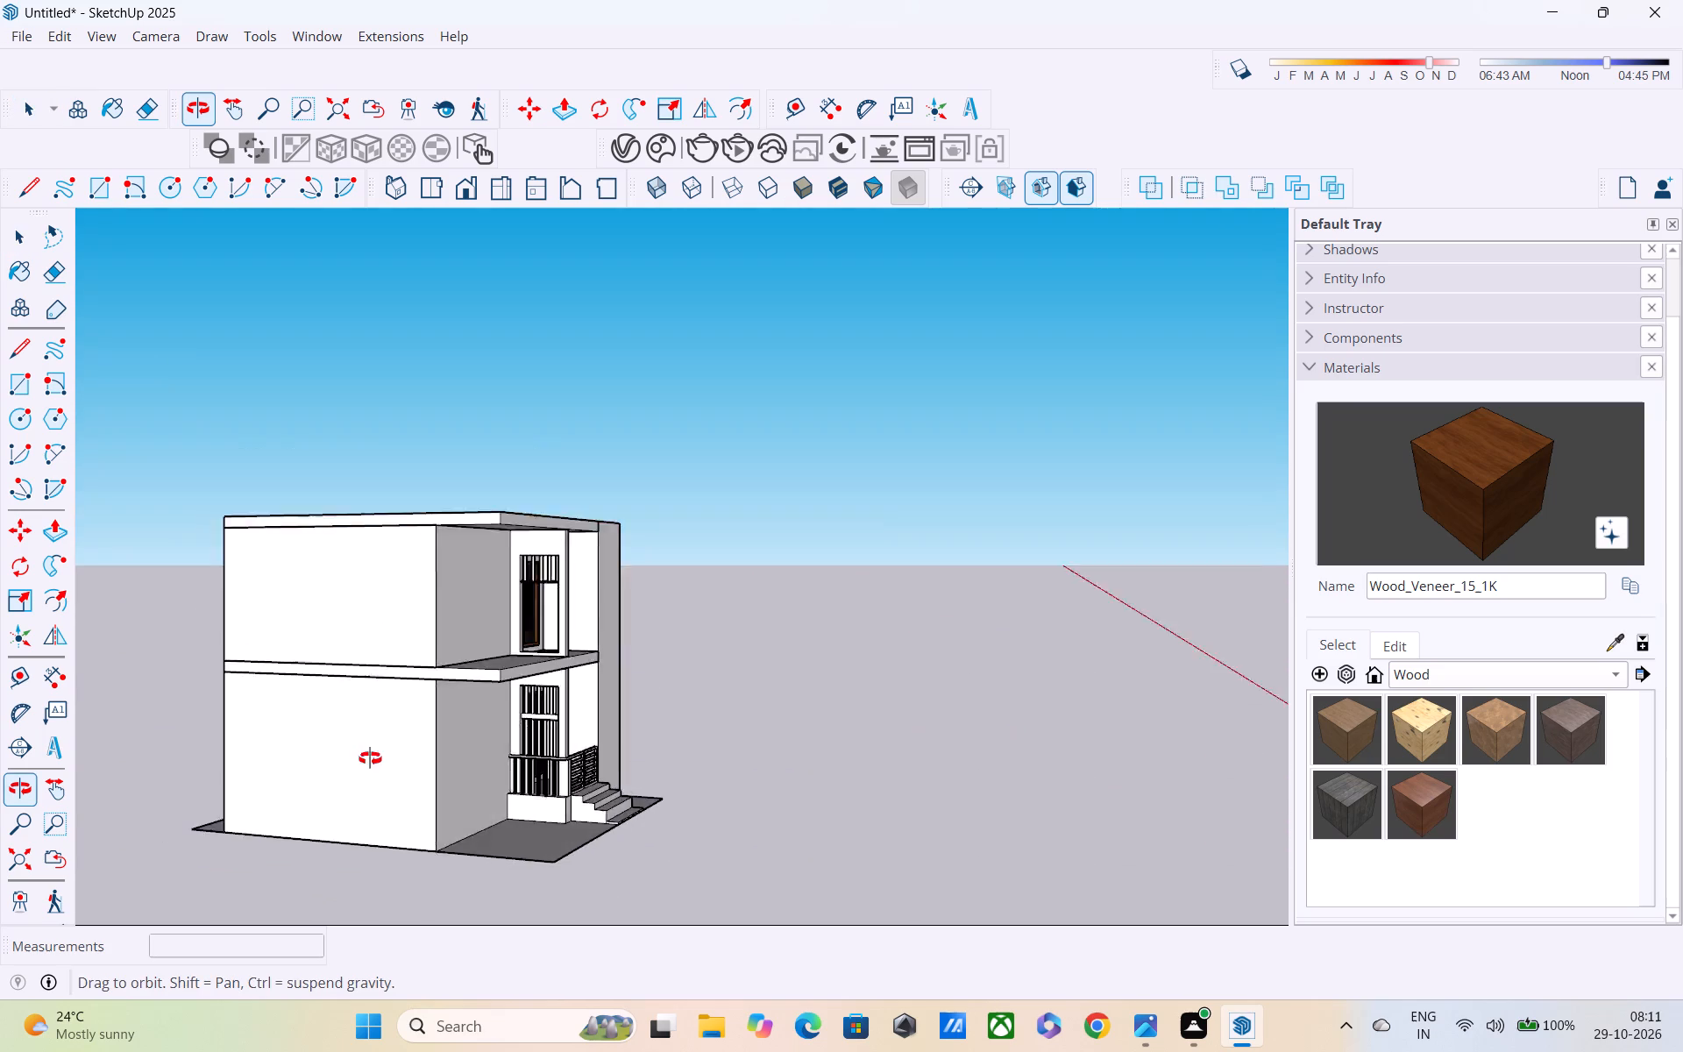
middle_drag(370, 758, 172, 780)
scroll(756, 520, up, 3)
scroll(606, 636, up, 3)
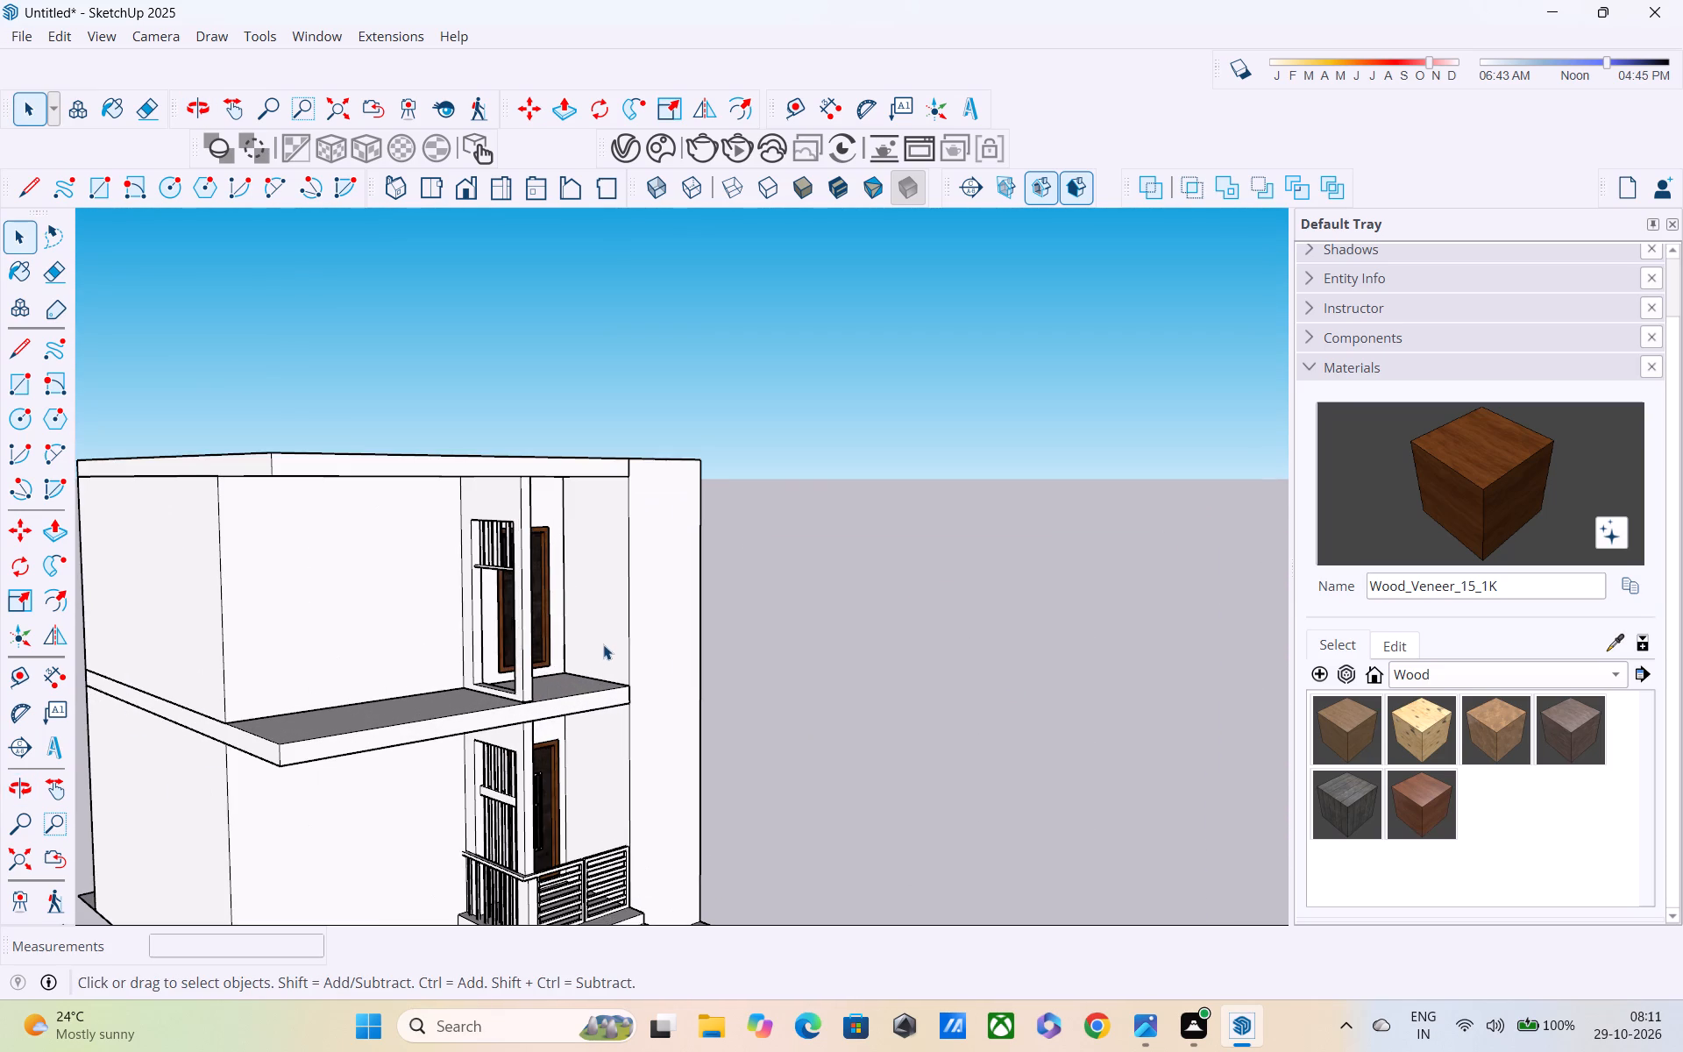
shift+middle_drag(603, 645, 940, 688)
middle_drag(938, 690, 668, 636)
scroll(665, 633, up, 1)
double_click(662, 632)
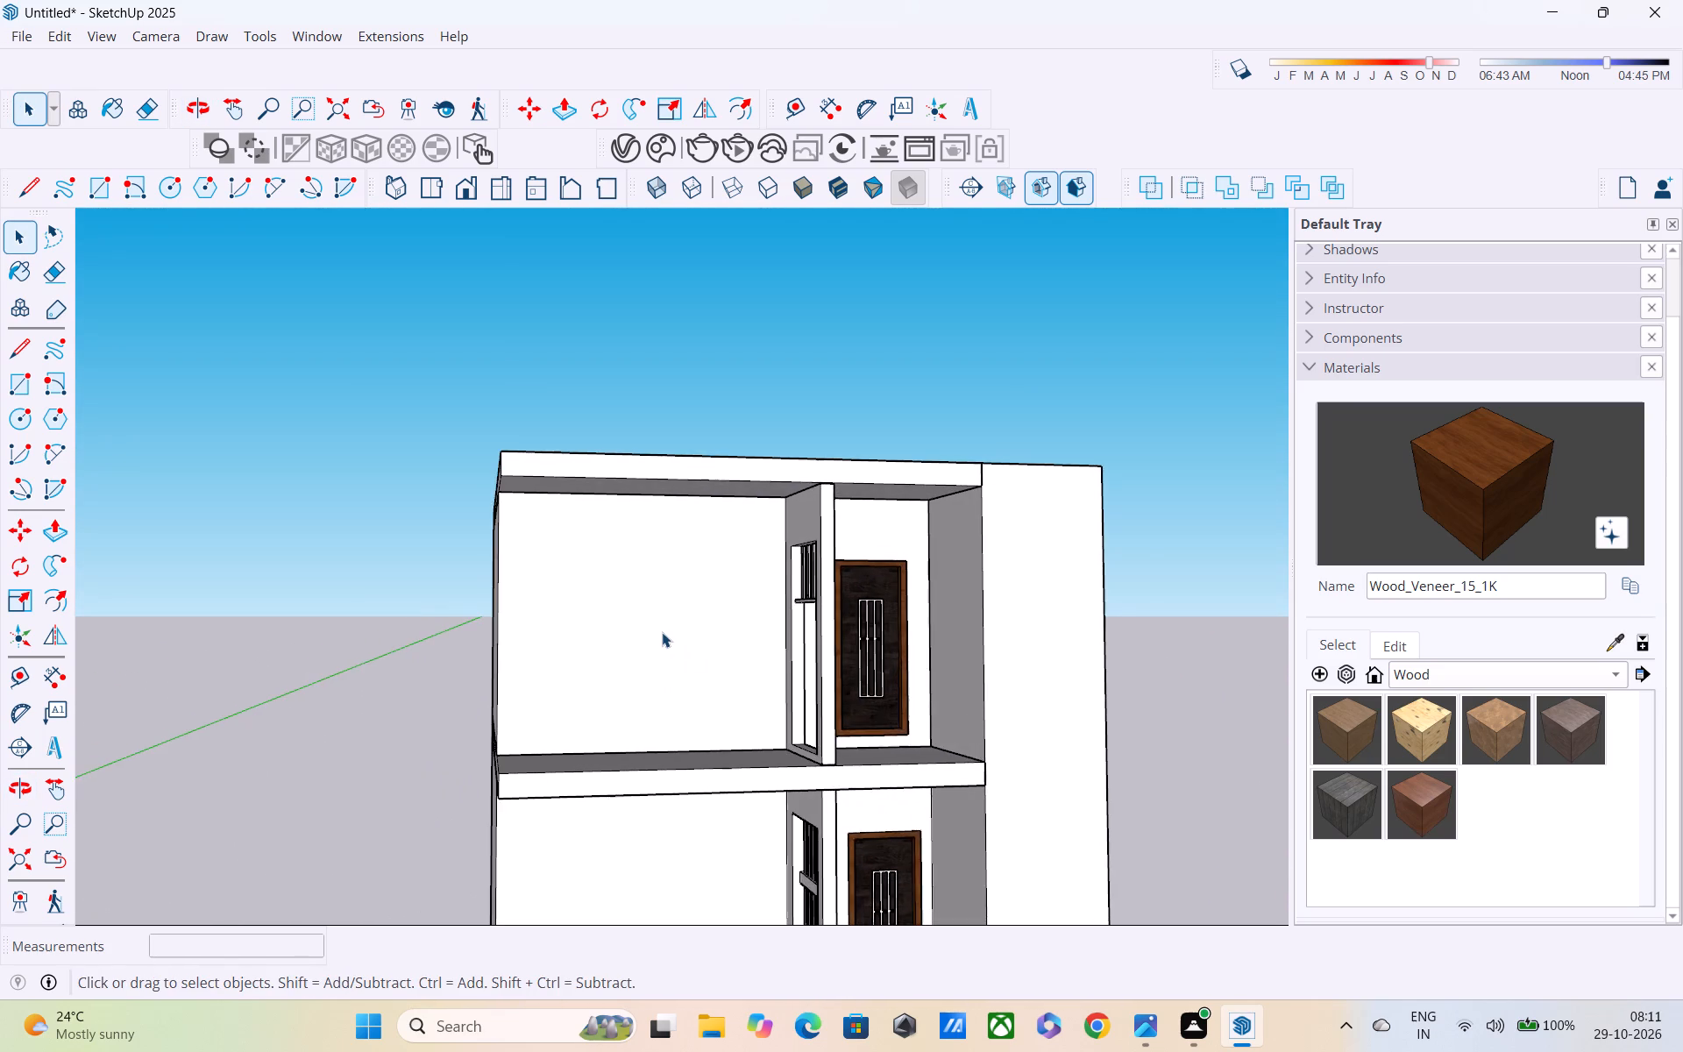
middle_drag(667, 652, 680, 675)
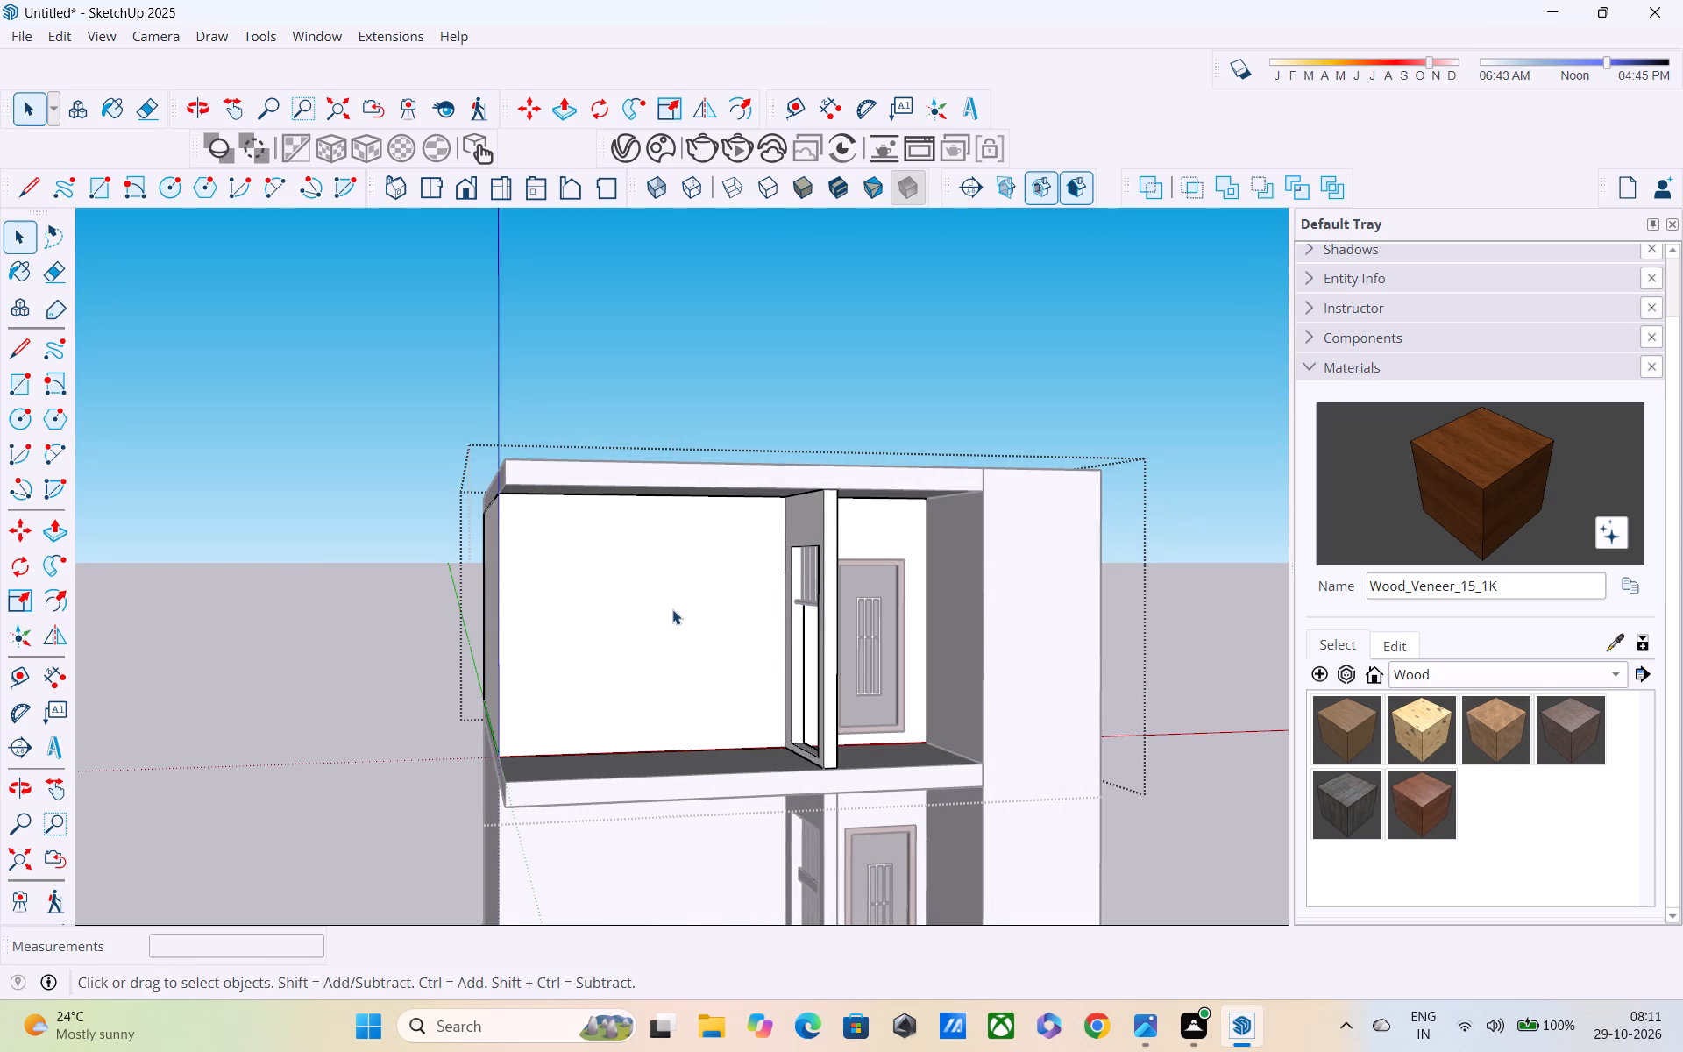
Draw a window rectangle about 4' 2" by 4' 7" on the blank upper balcony wall beside the partition.
key(r)
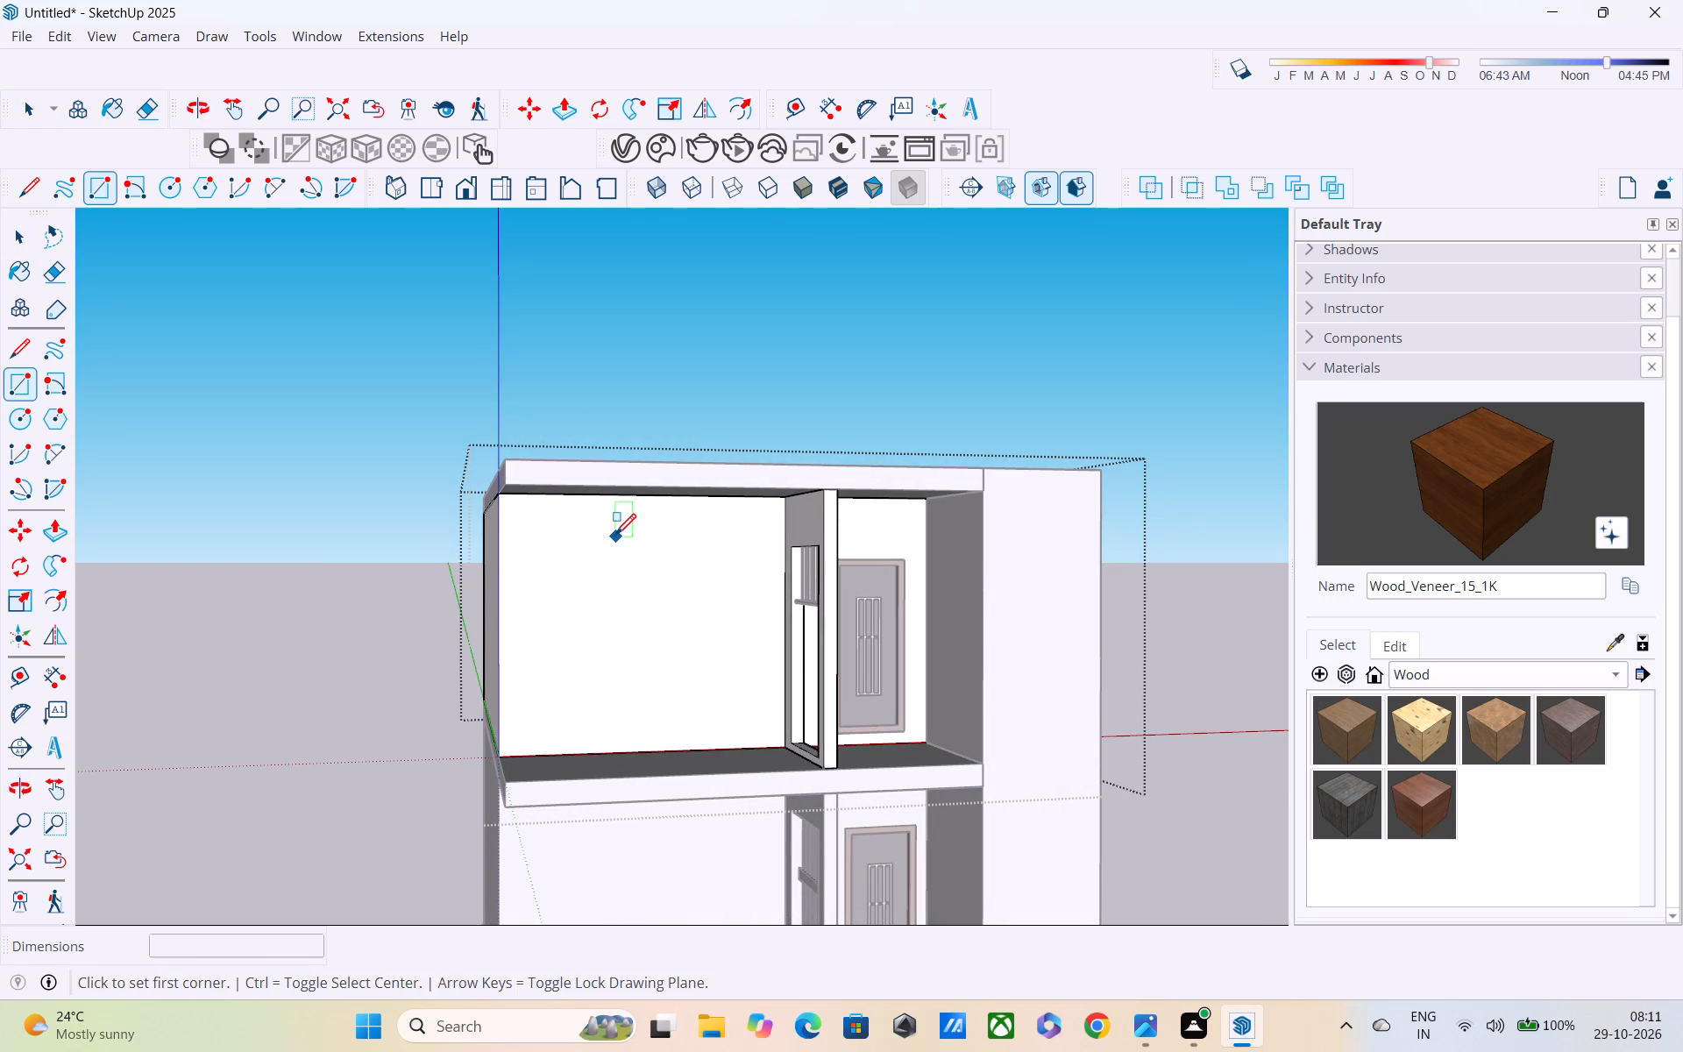
click(566, 565)
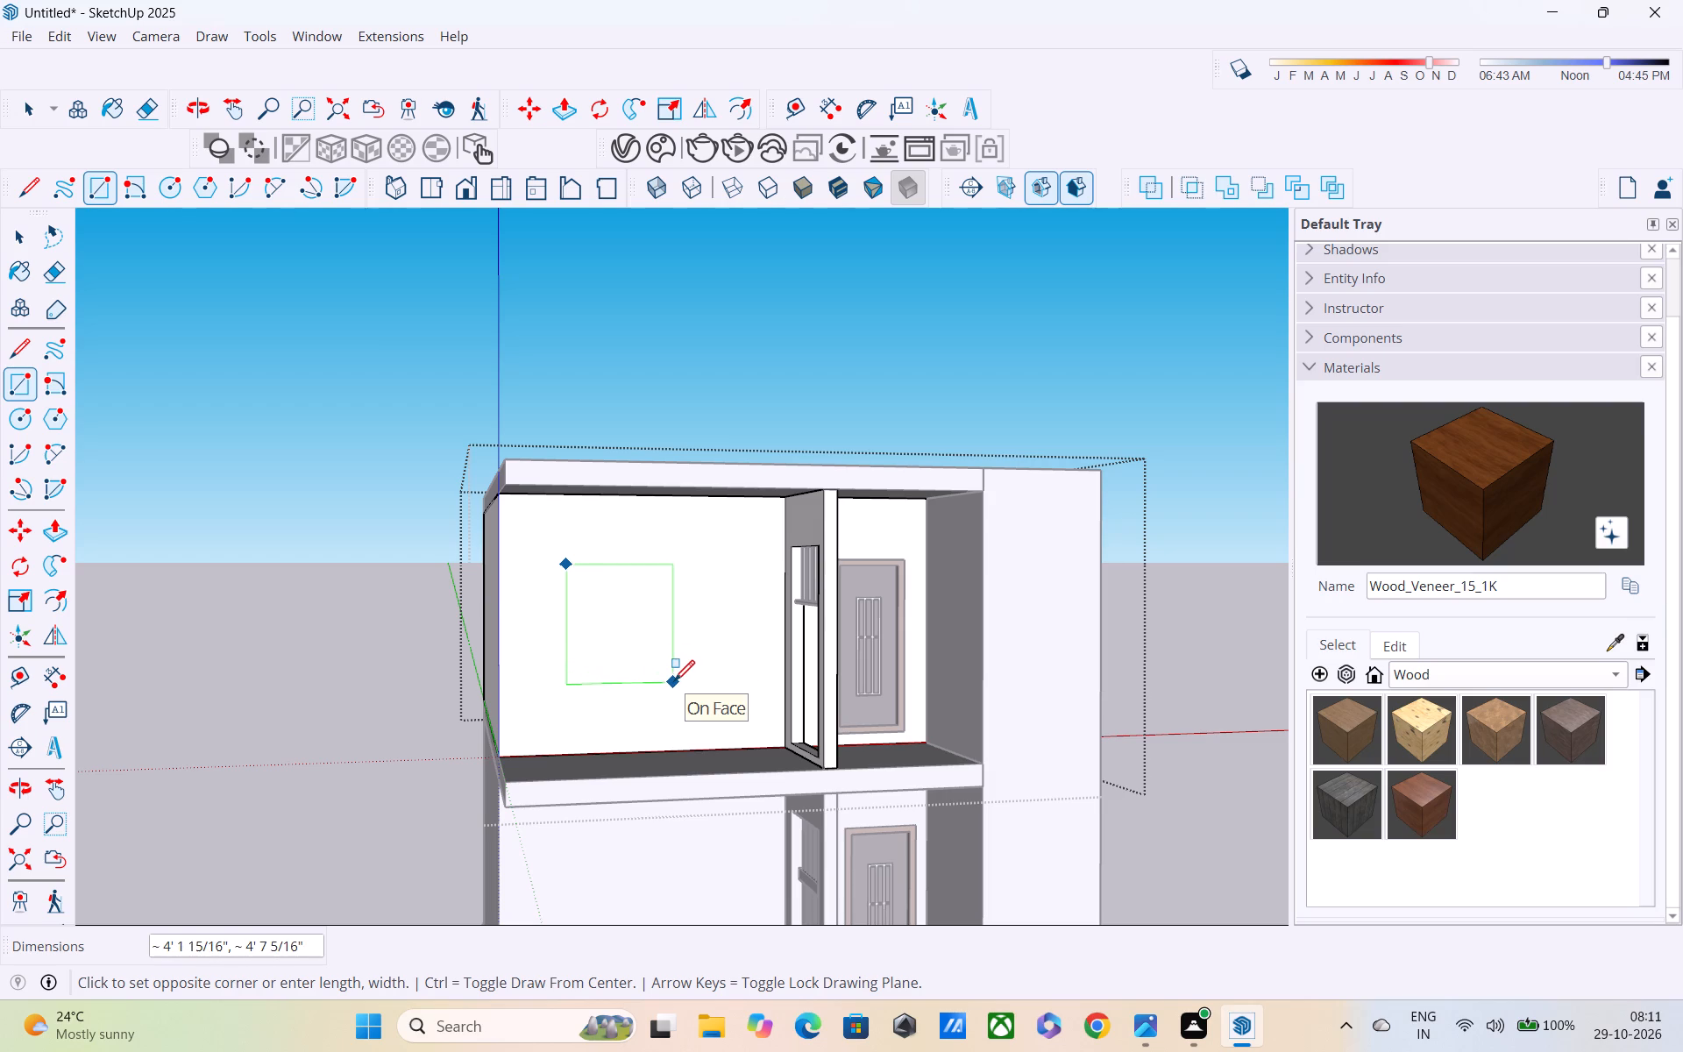
click(673, 684)
key(space)
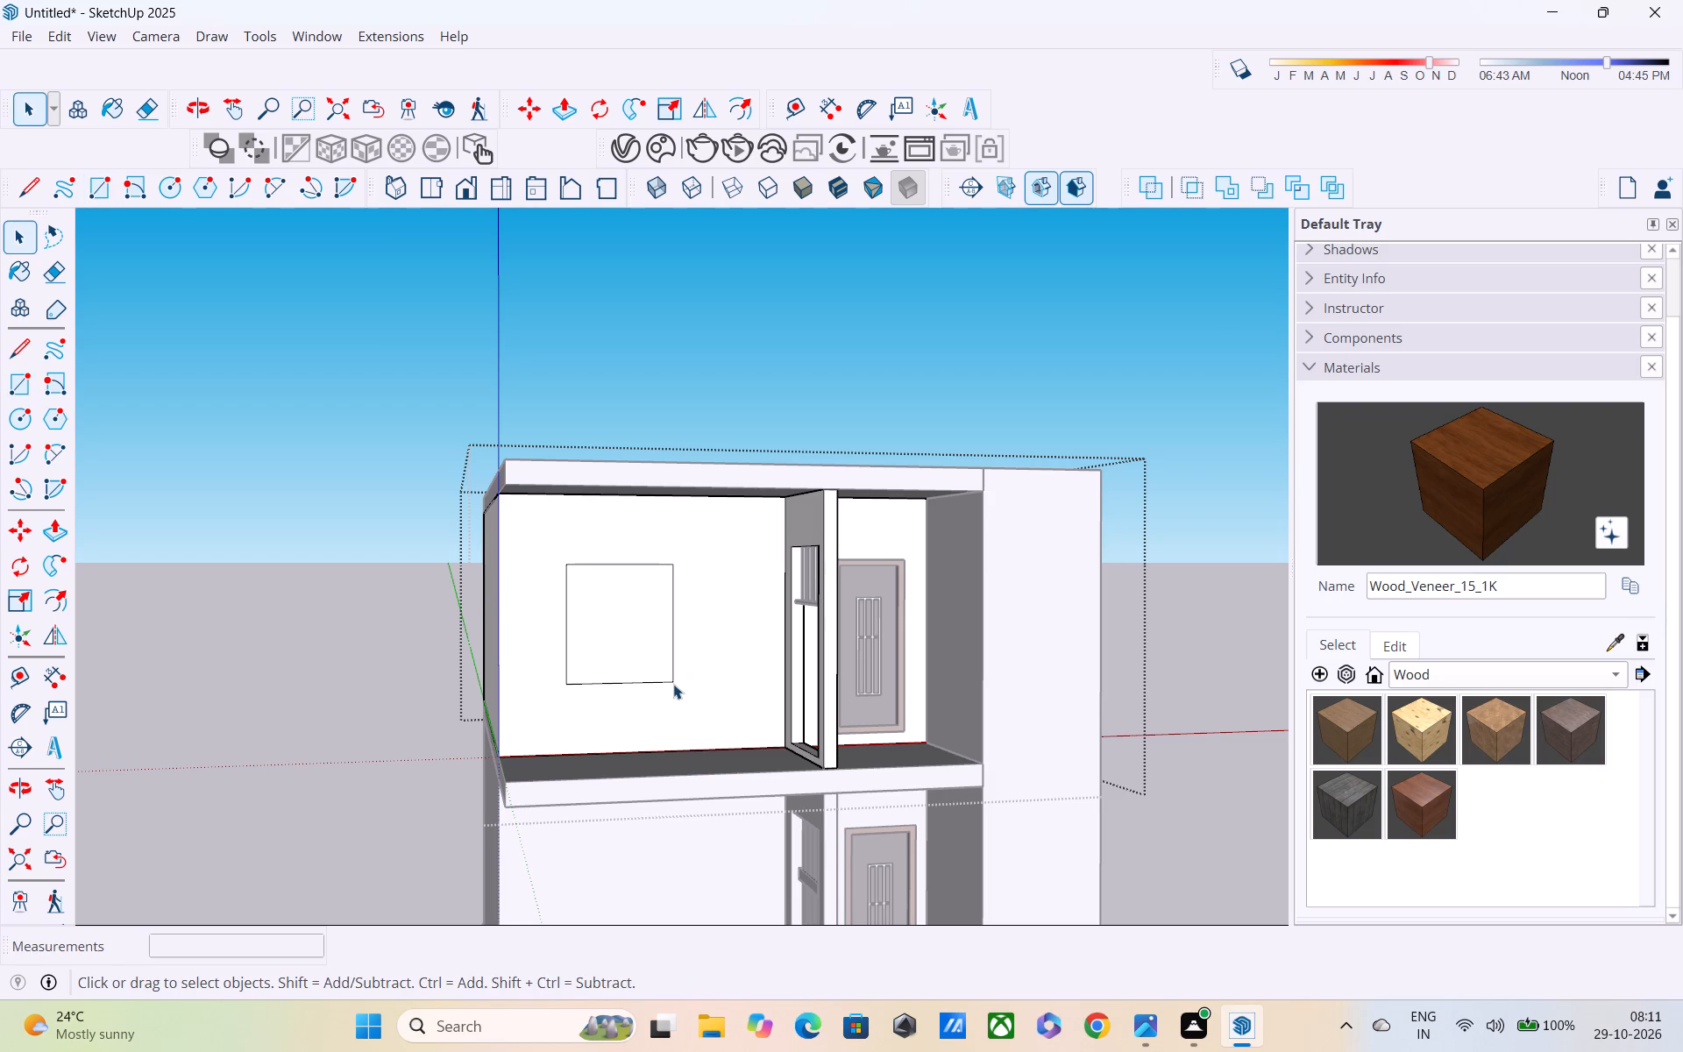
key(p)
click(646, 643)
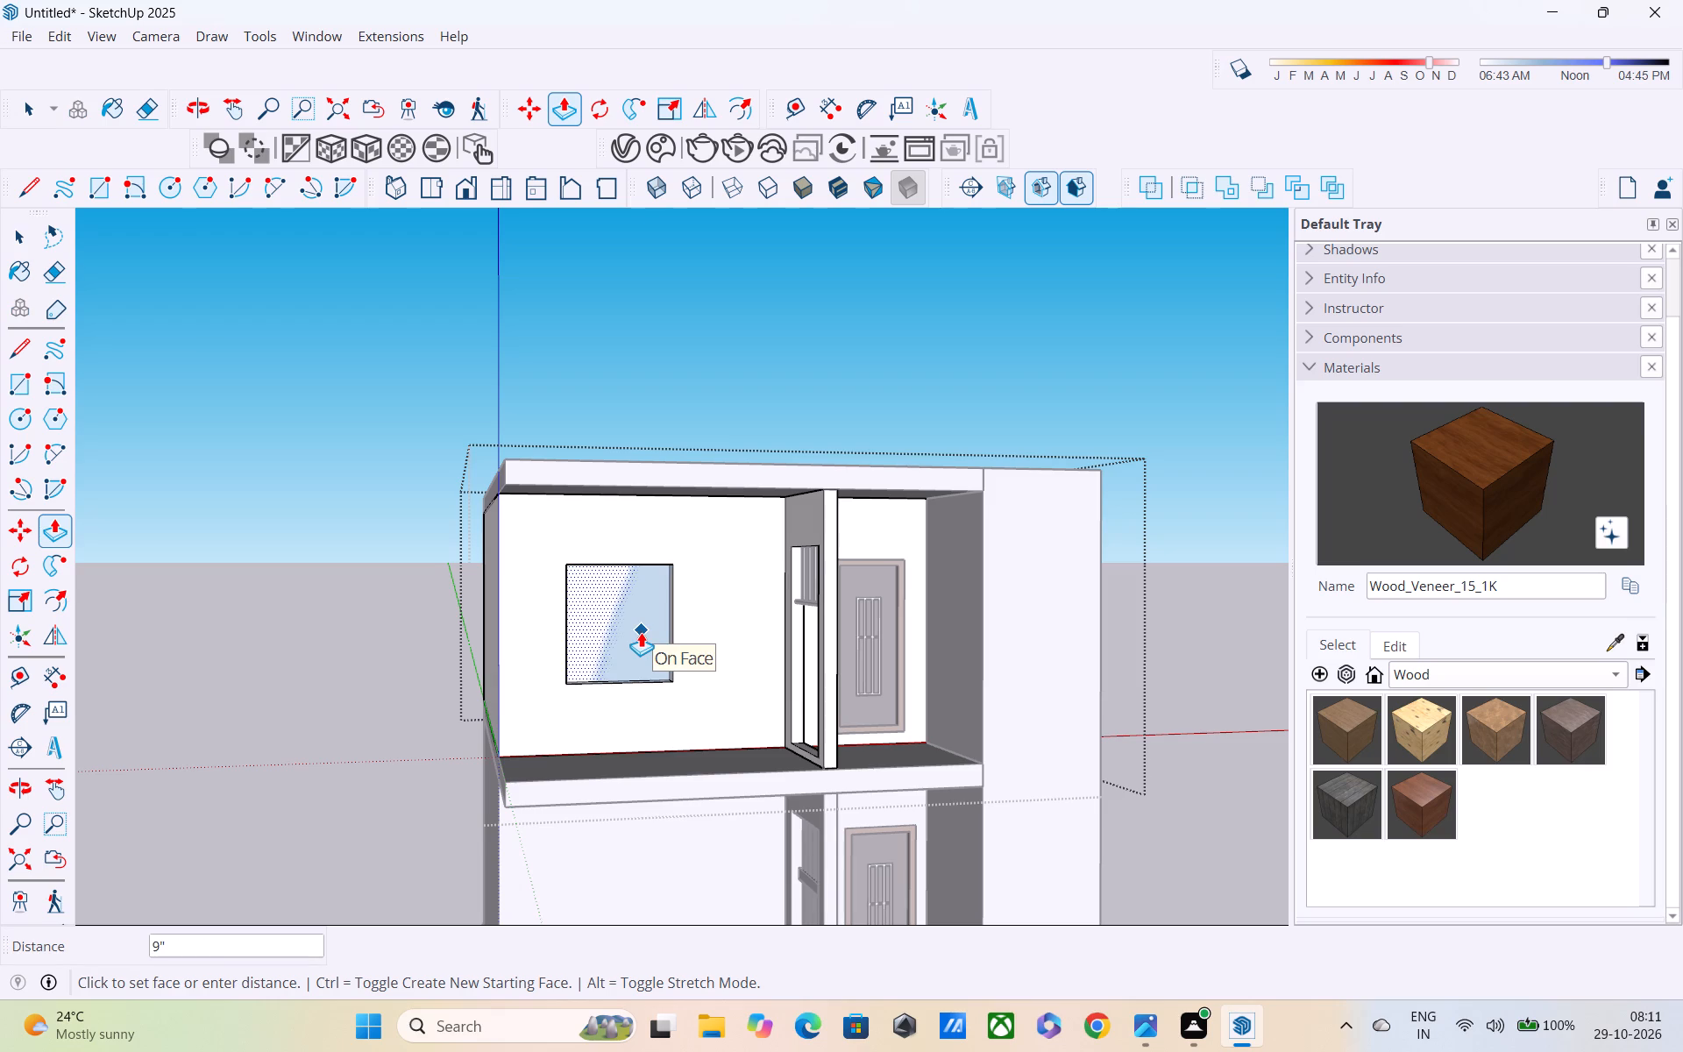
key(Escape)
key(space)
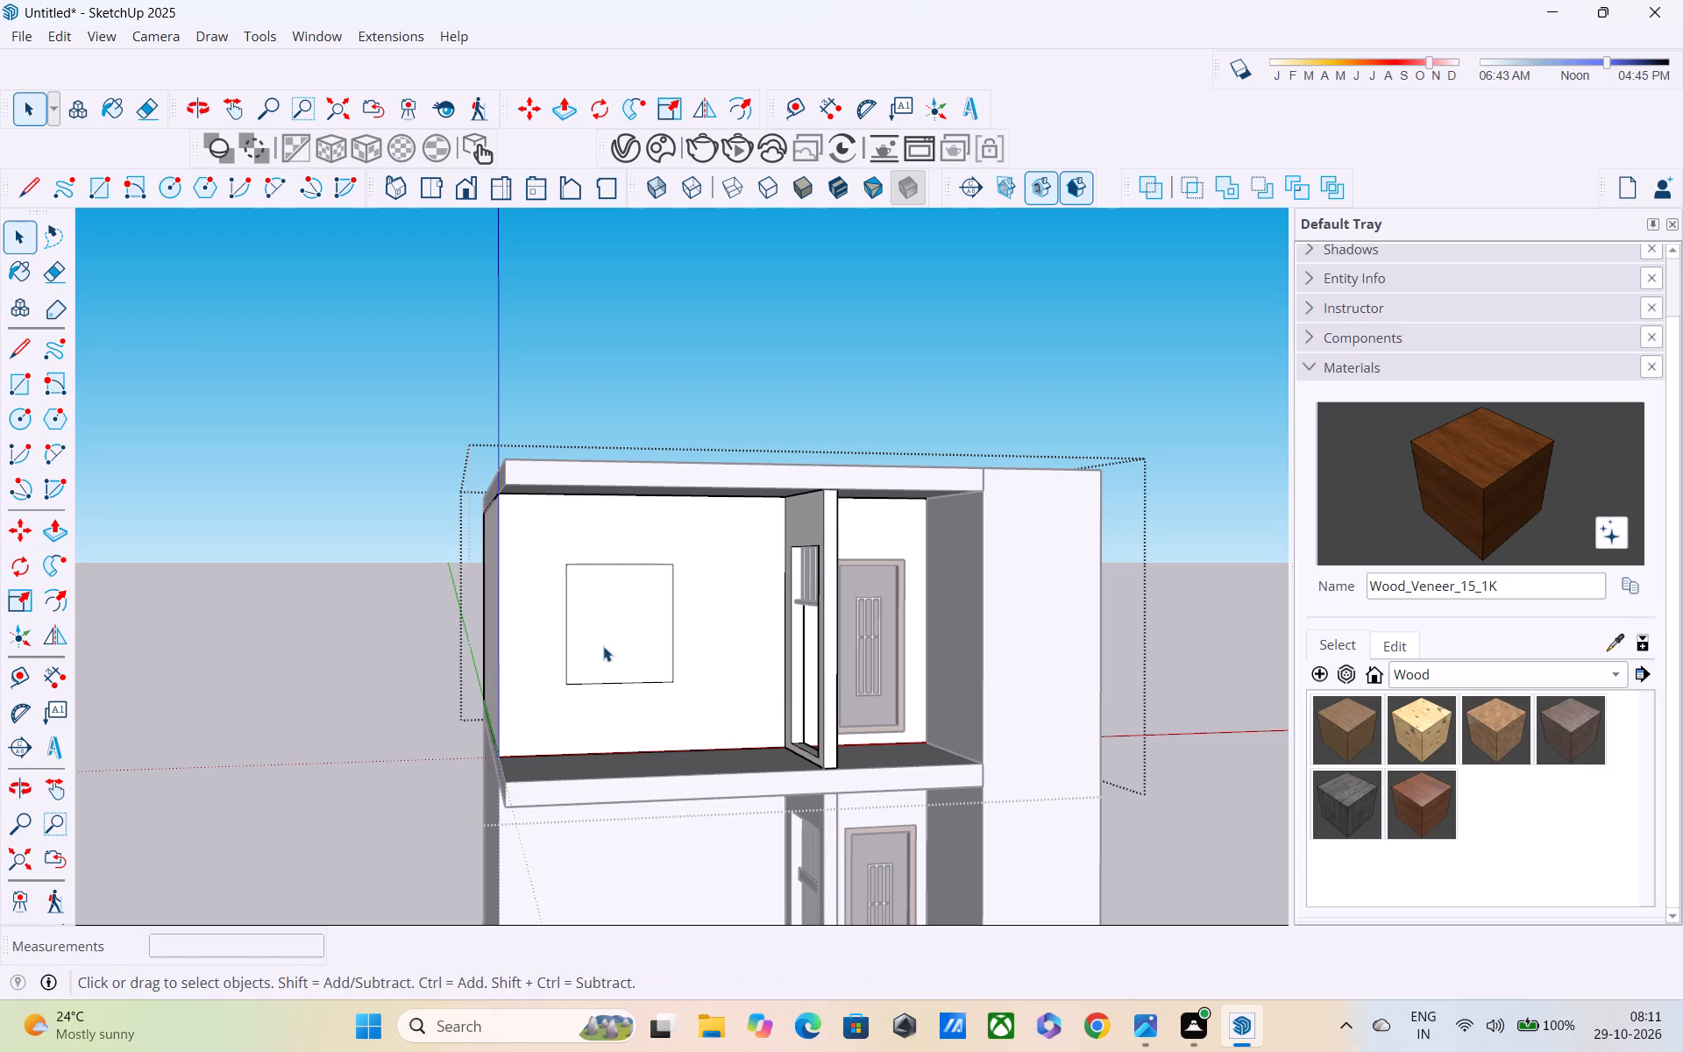
Offset the window rectangle's outline inward by 4" to outline the frame.
key(f)
click(603, 646)
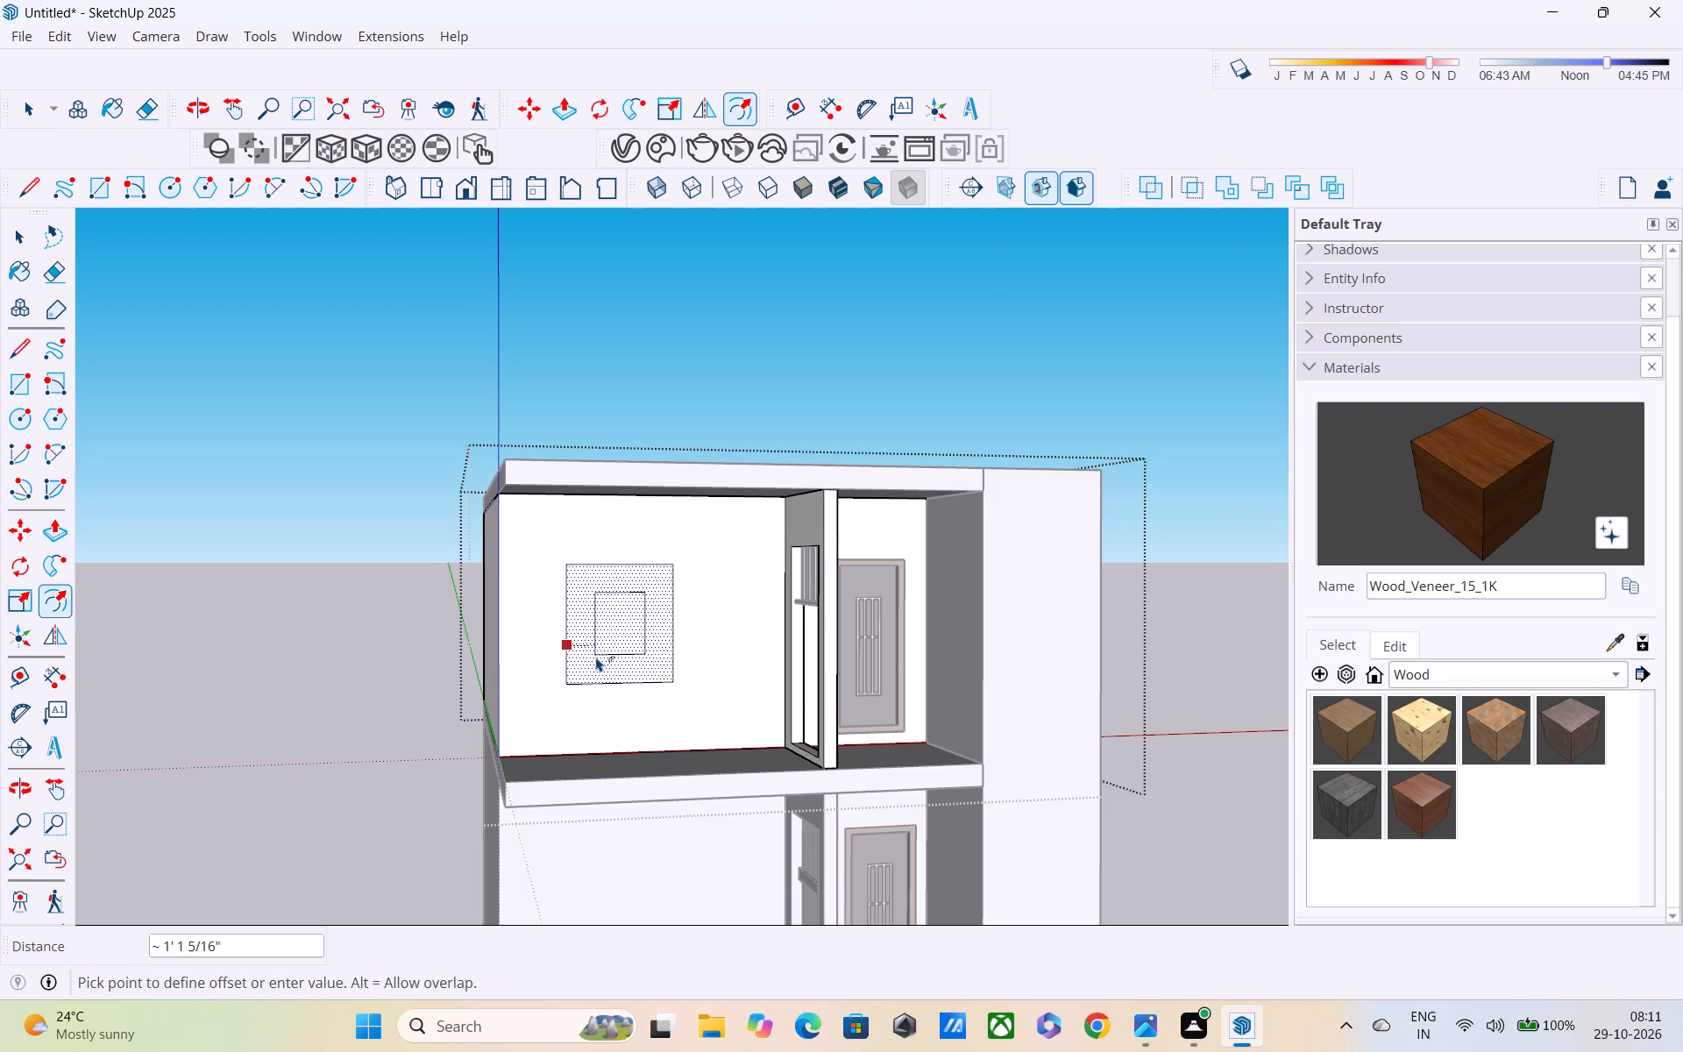
text(4")
key(Return)
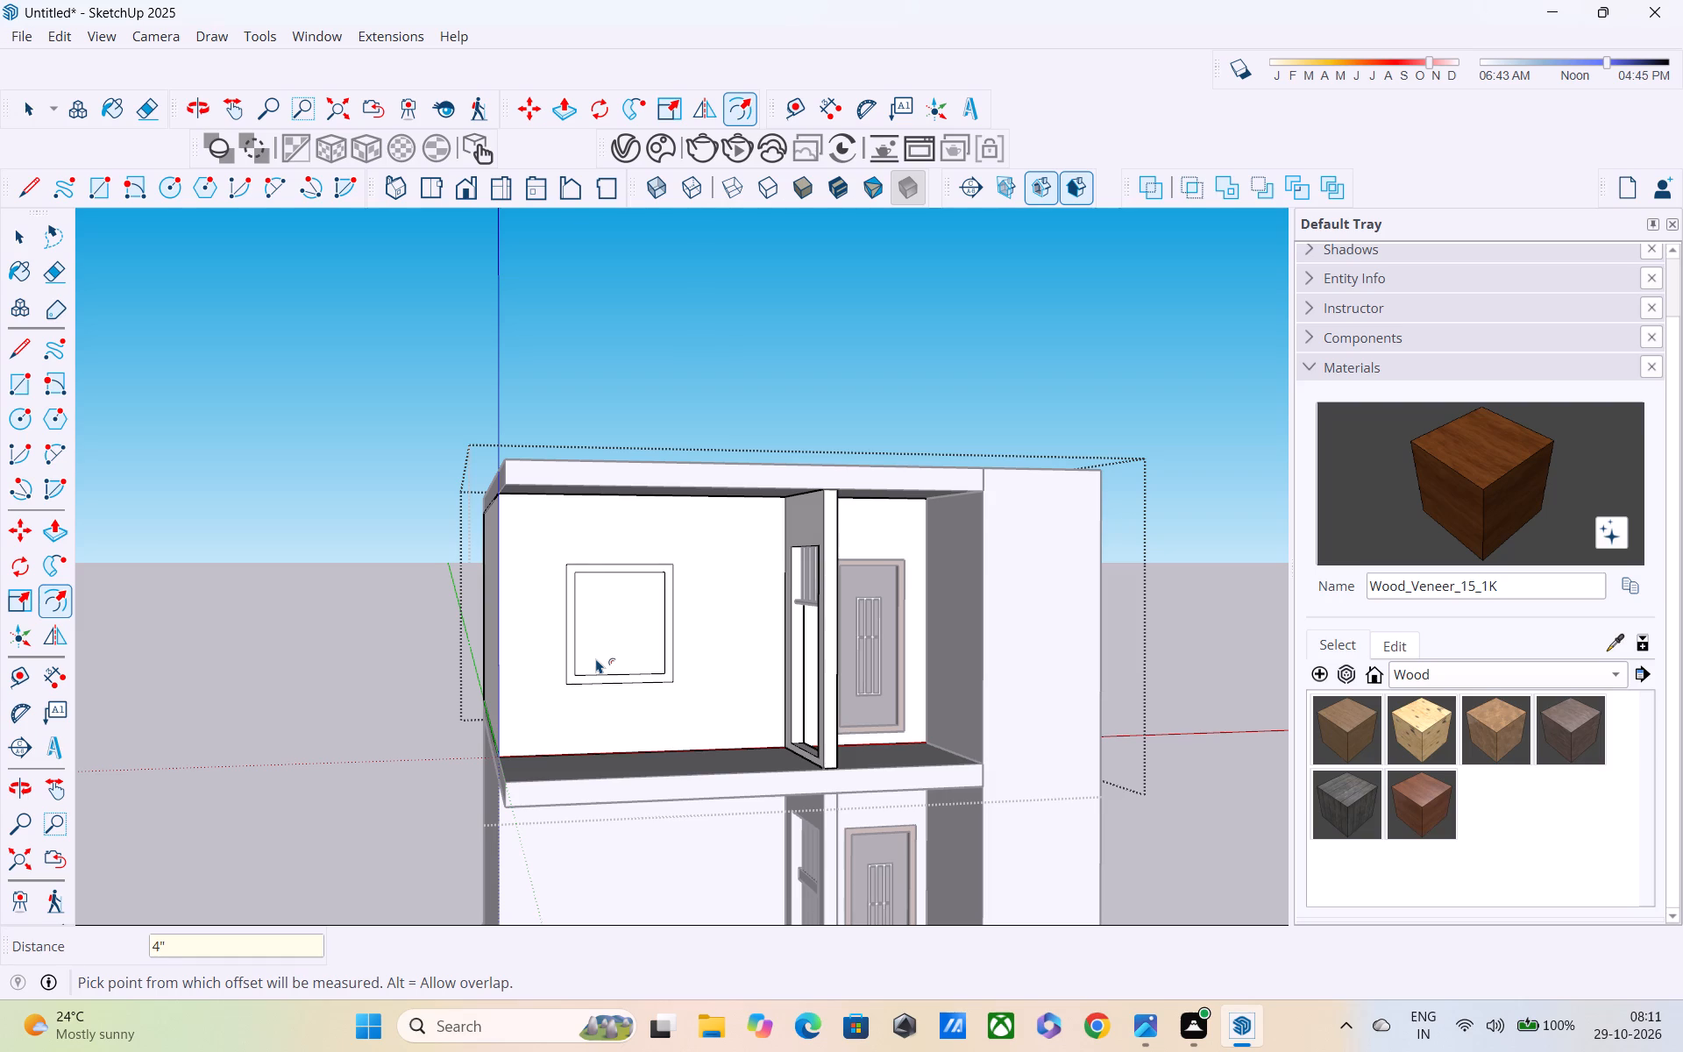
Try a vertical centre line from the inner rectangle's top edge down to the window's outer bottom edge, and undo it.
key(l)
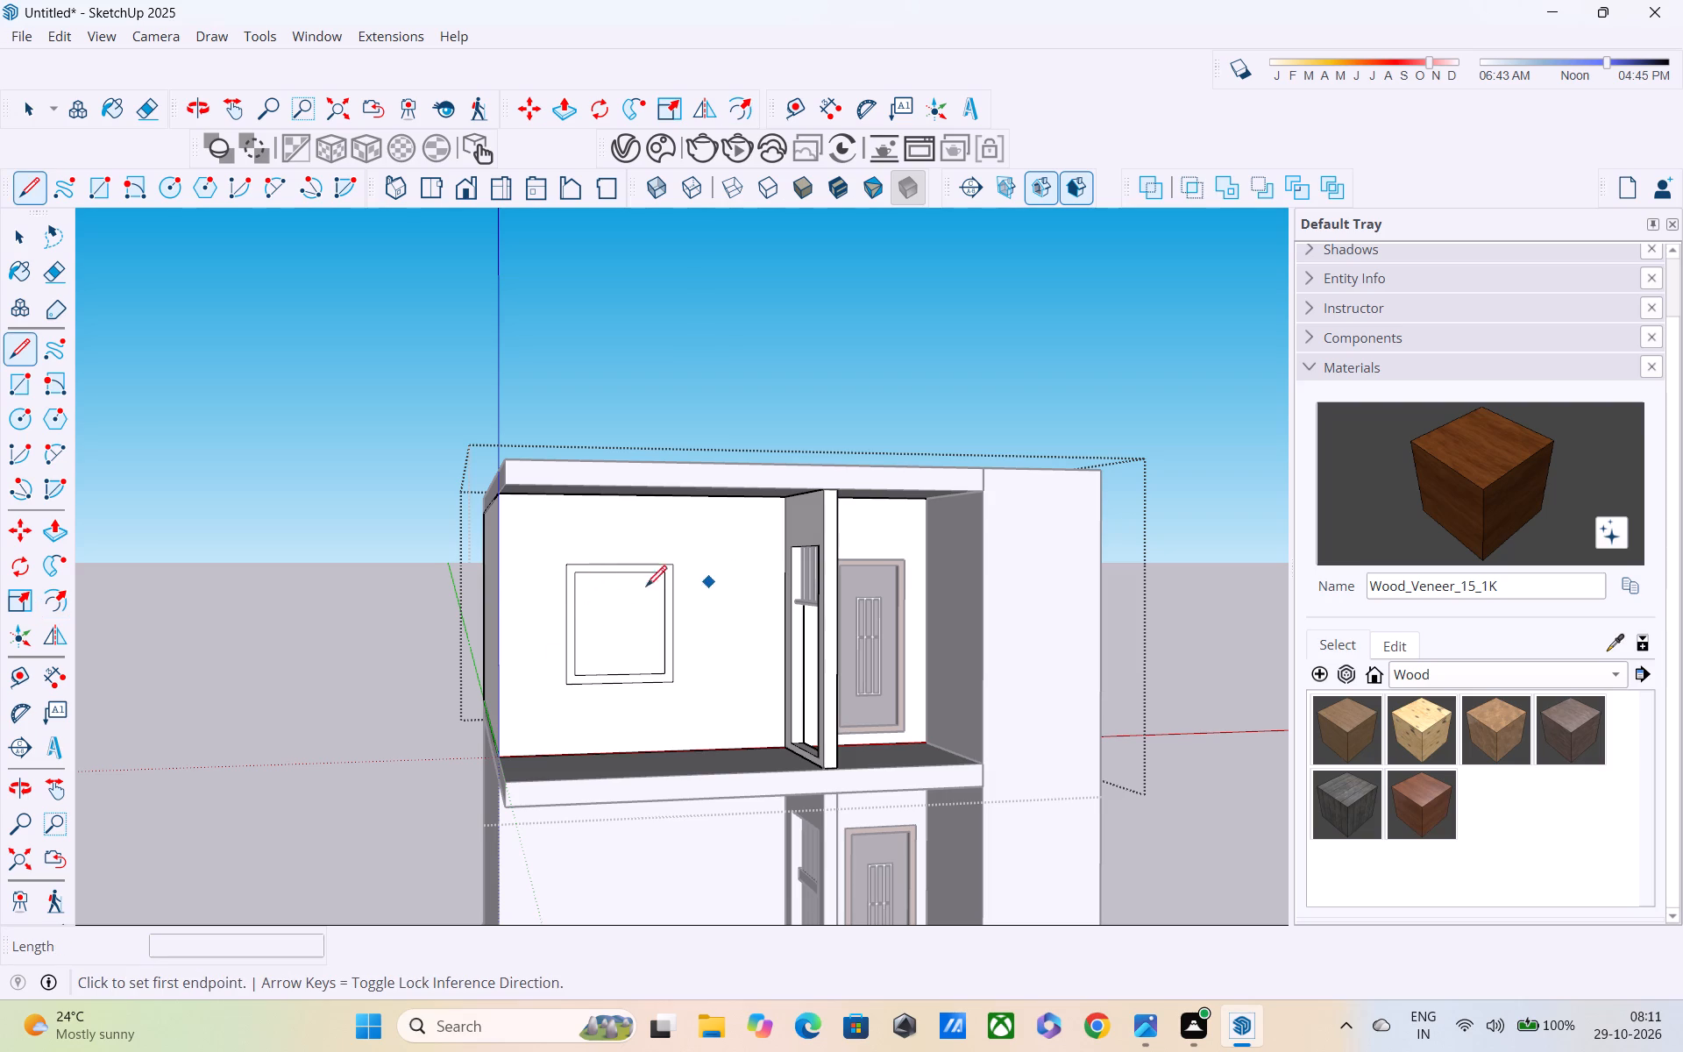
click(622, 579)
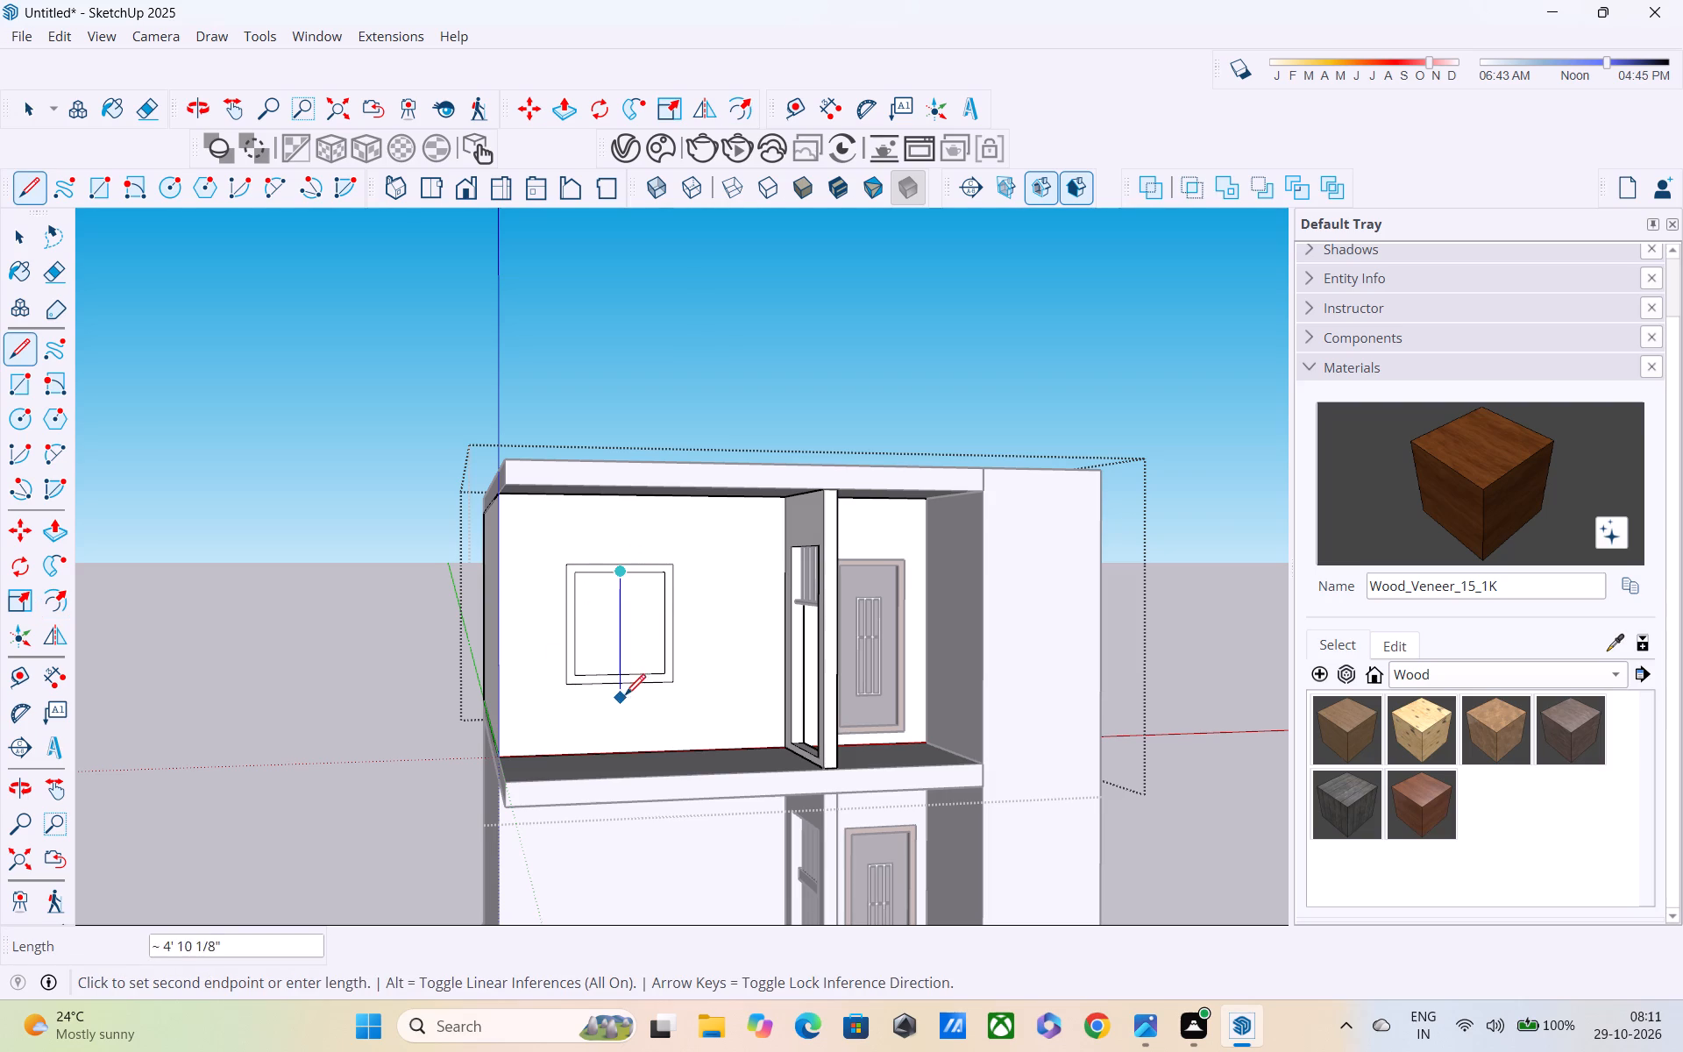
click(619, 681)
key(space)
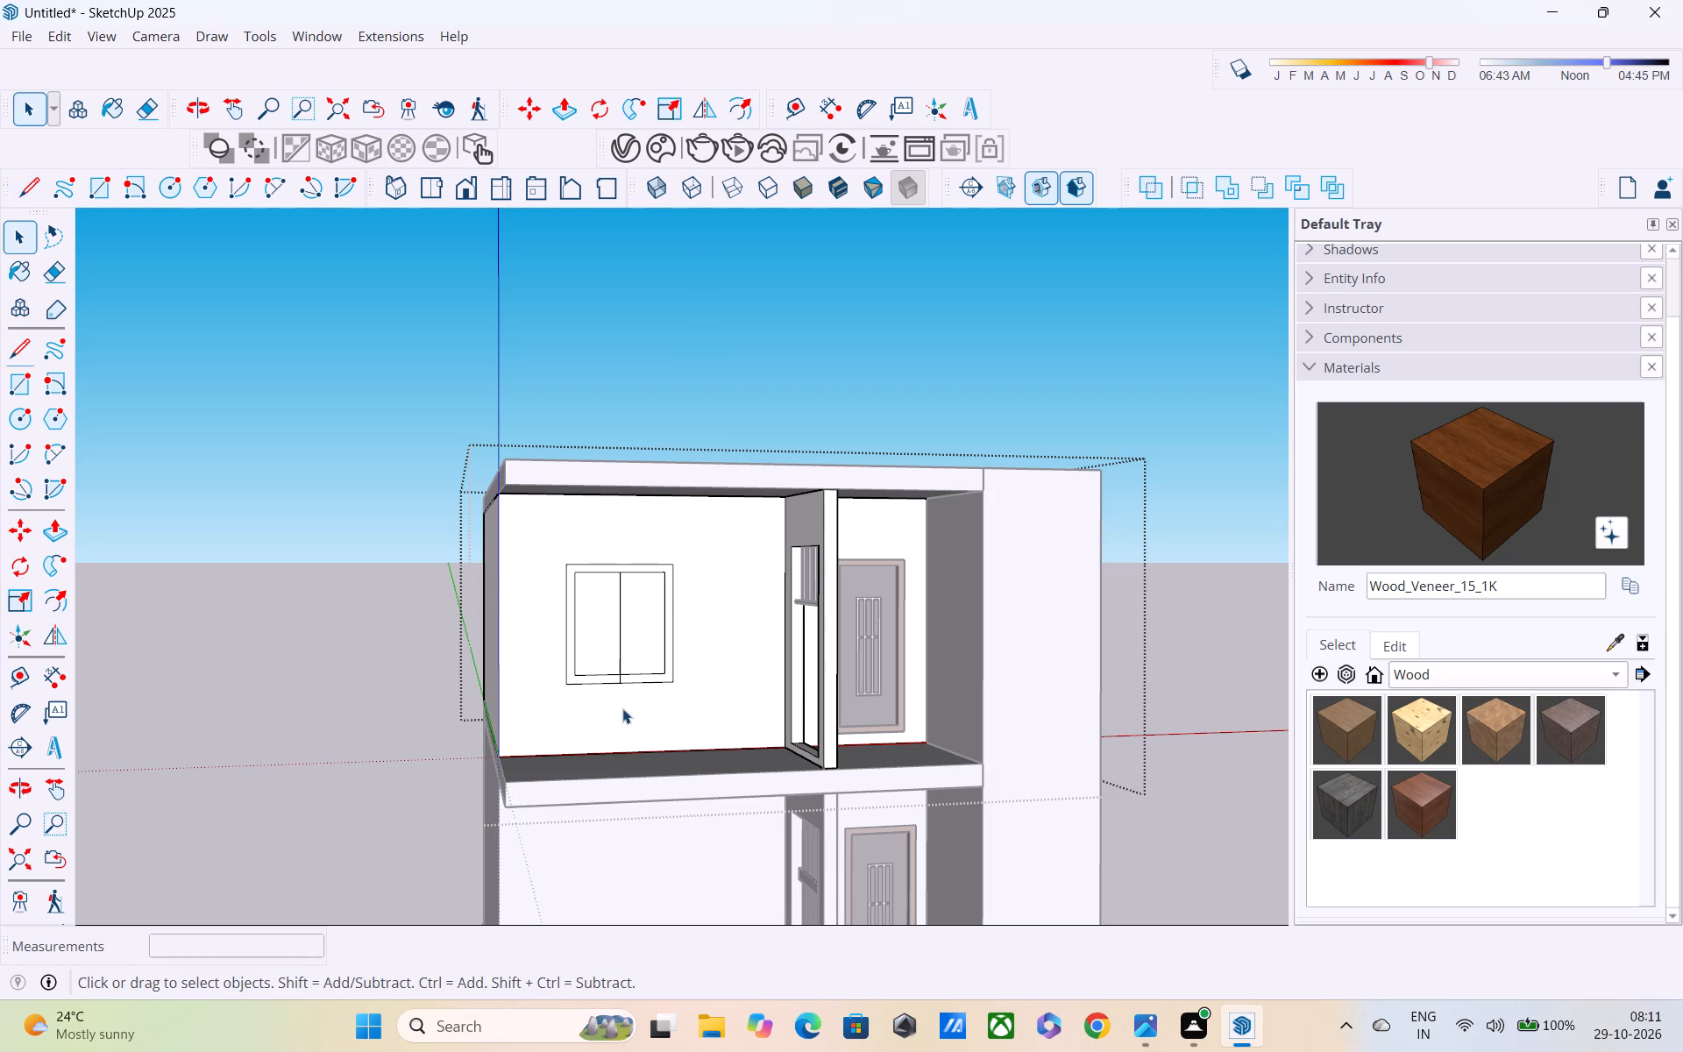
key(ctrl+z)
Draw a vertical centre line between the midpoints of the inner window rectangle's bottom and top edges.
key(l)
scroll(620, 688, up, 2)
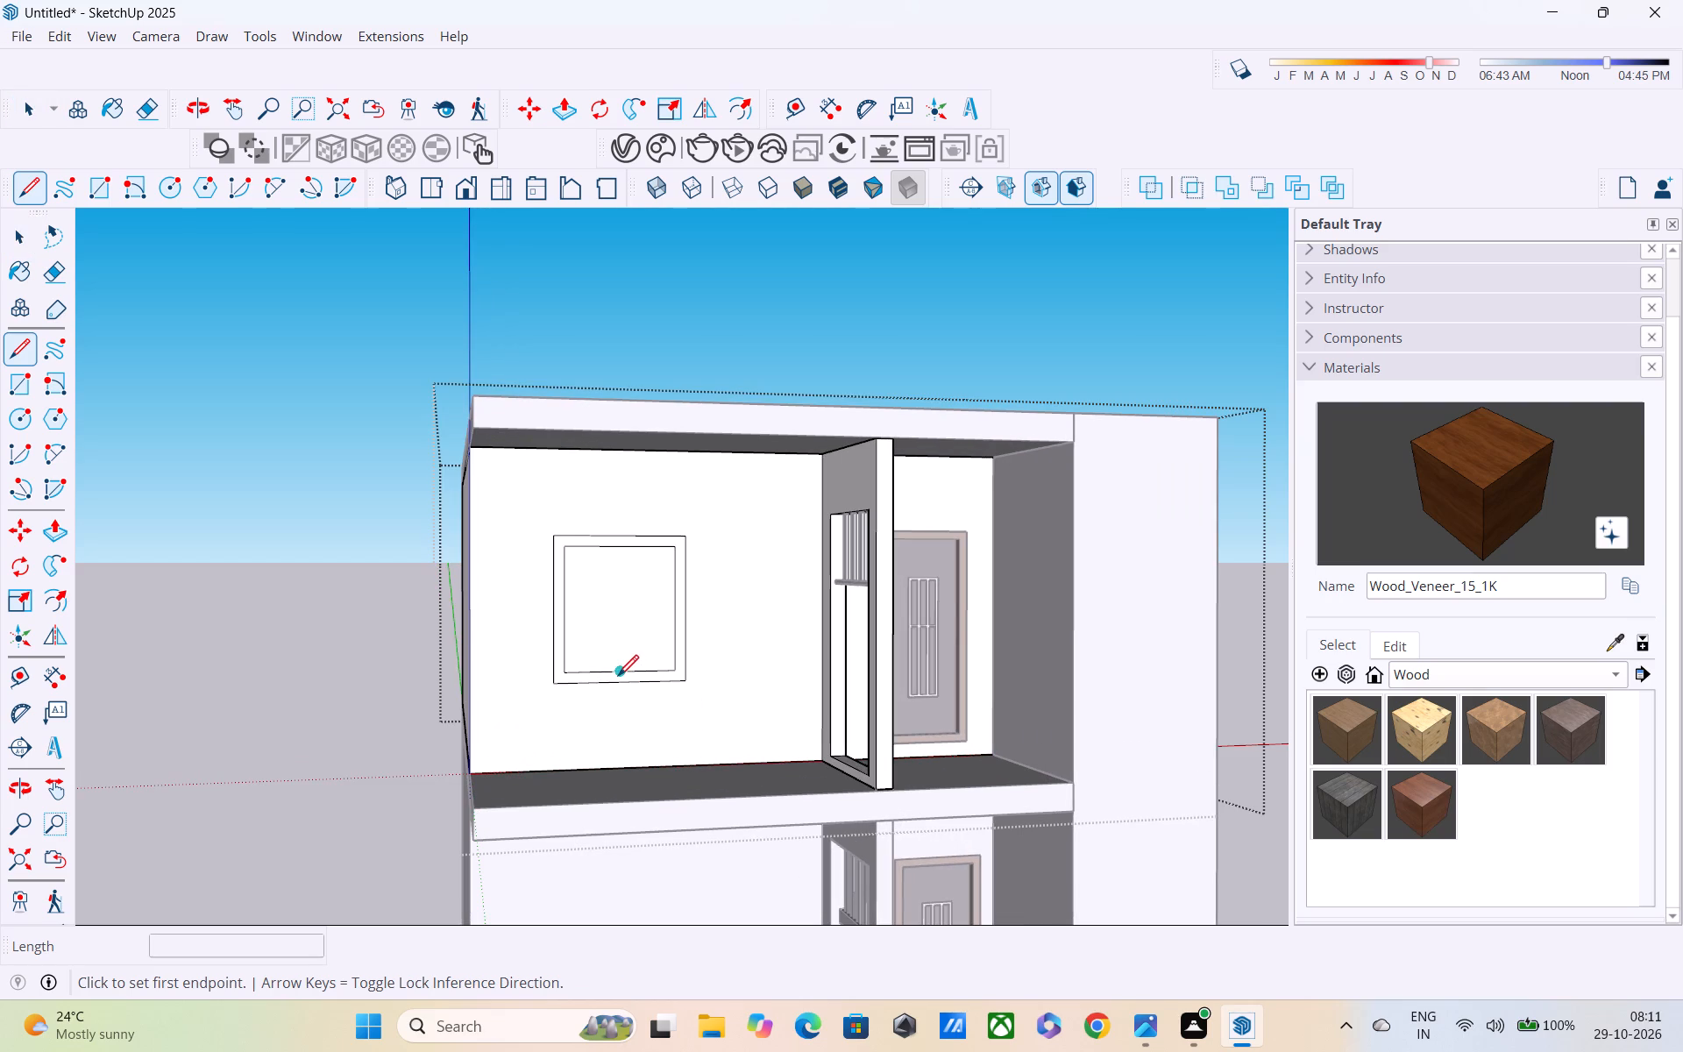
click(618, 678)
click(621, 544)
key(space)
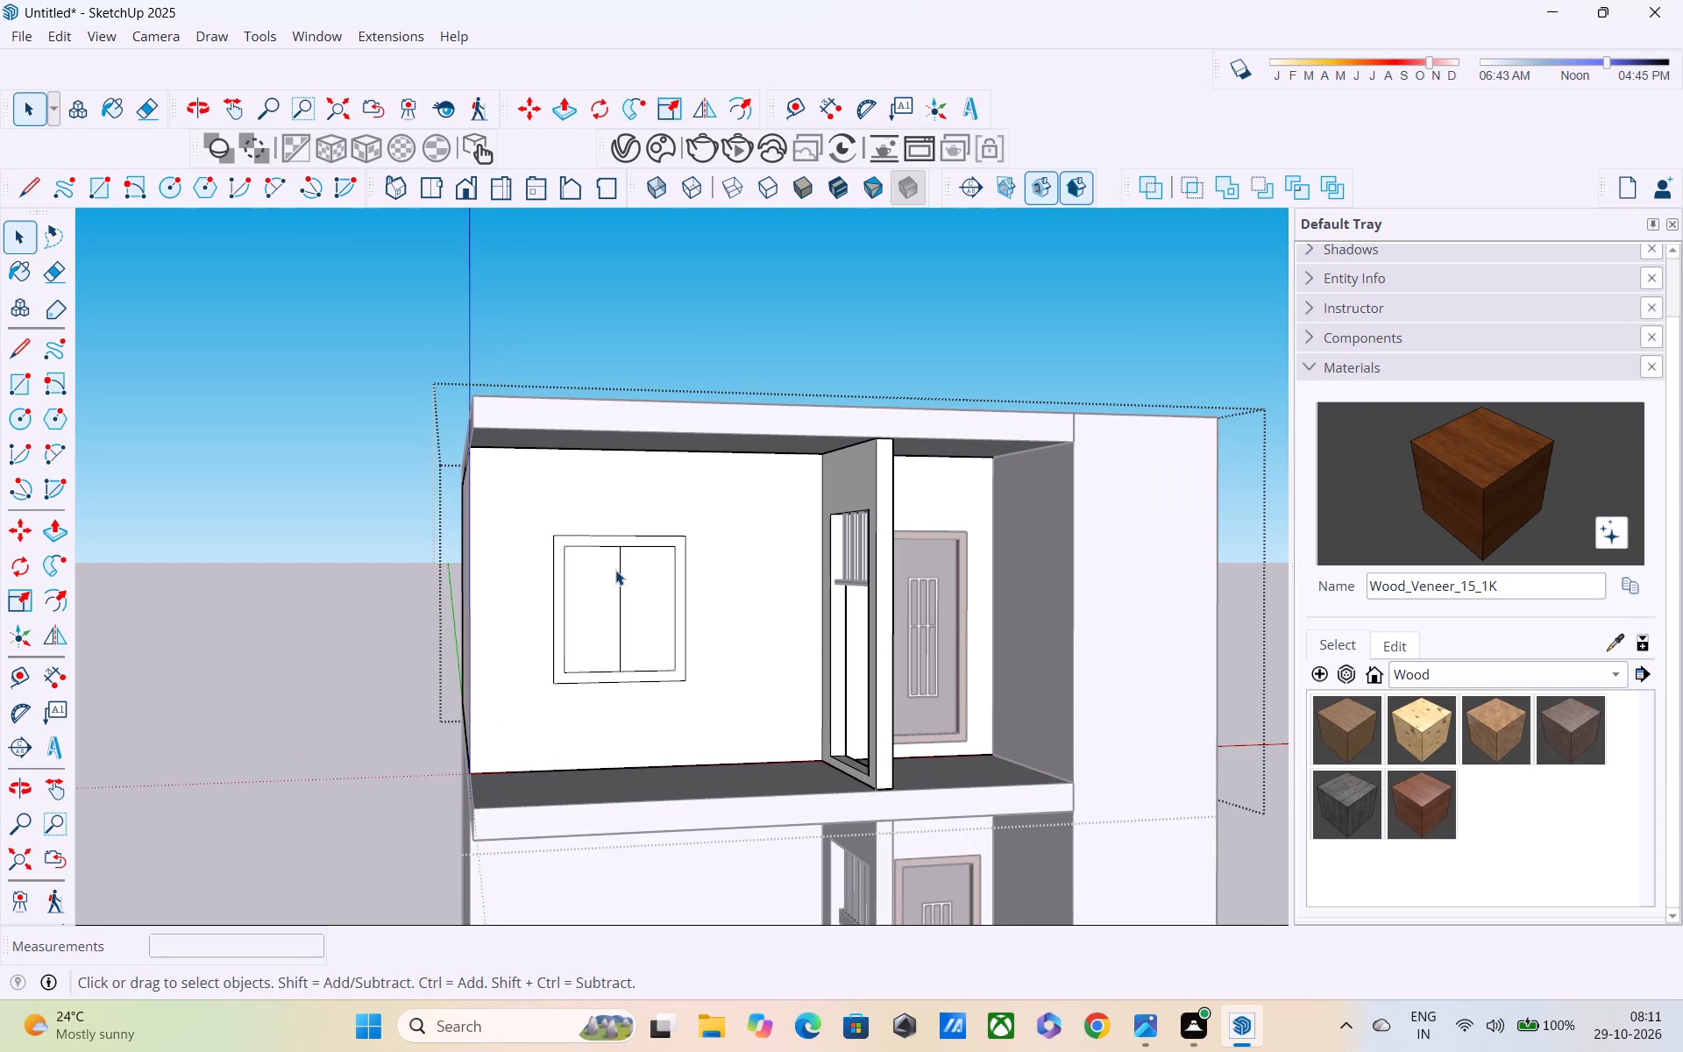
Copy the window's vertical centre line 2" horizontally toward the partition.
click(621, 611)
key(m)
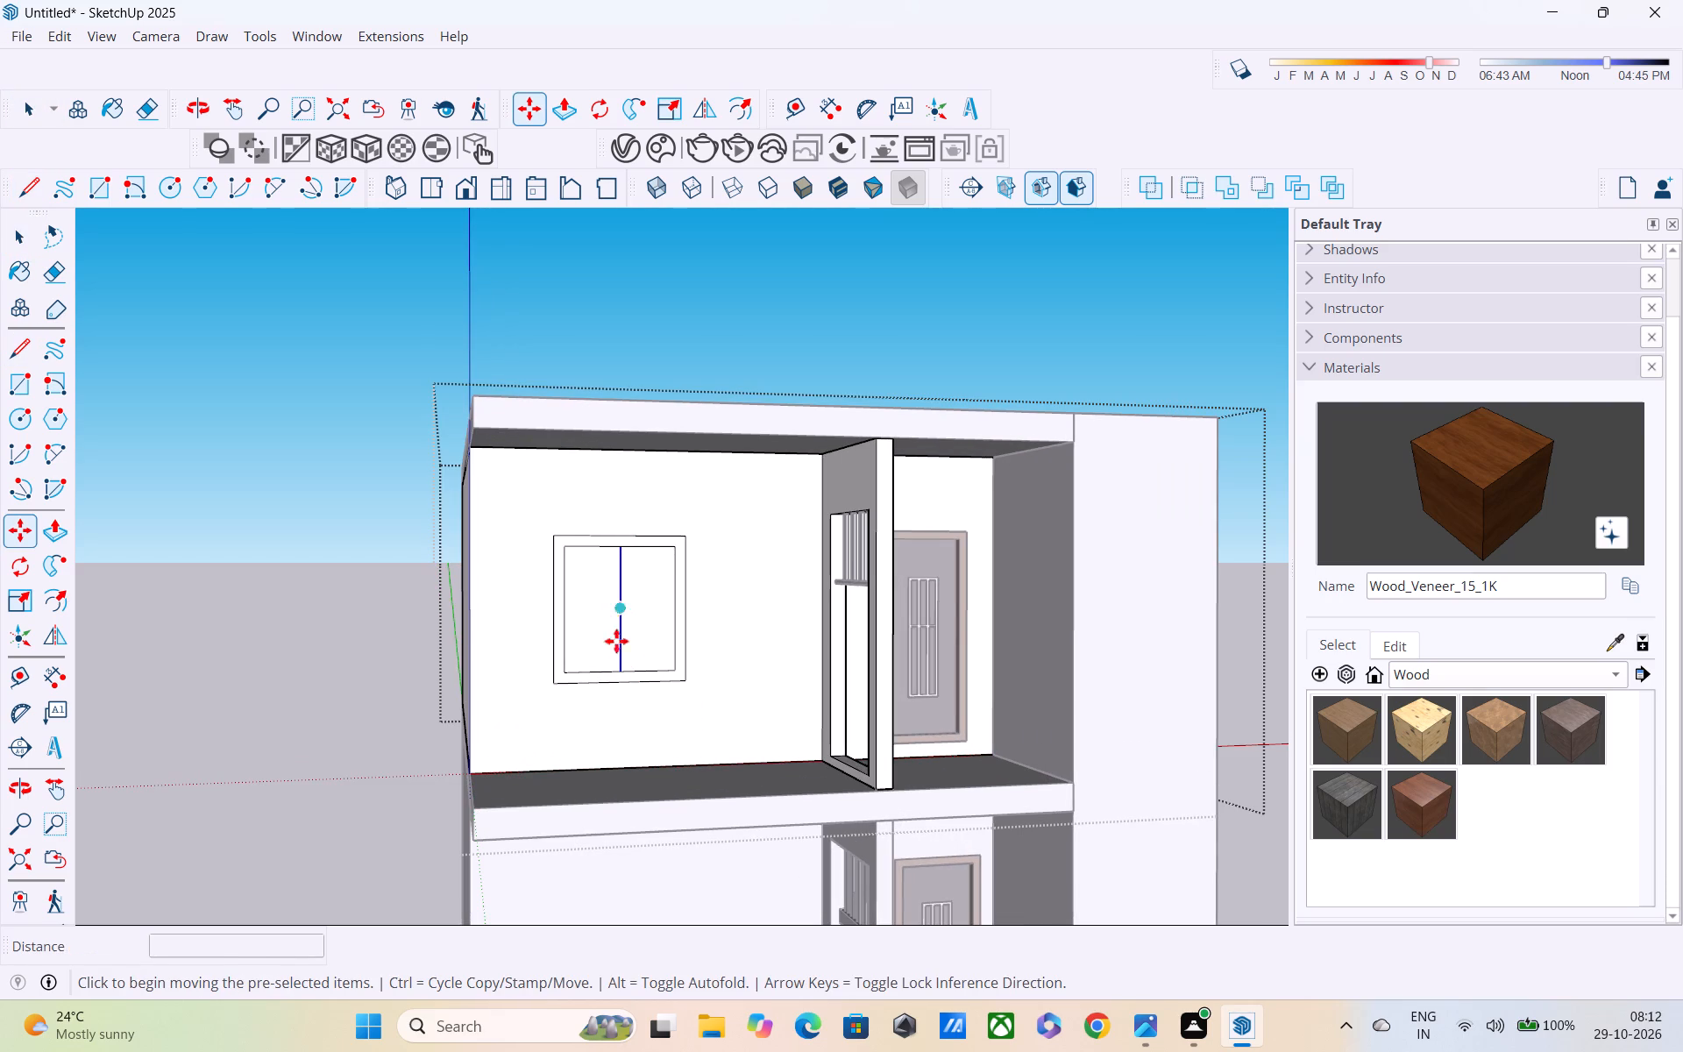
scroll(612, 671, up, 3)
click(623, 670)
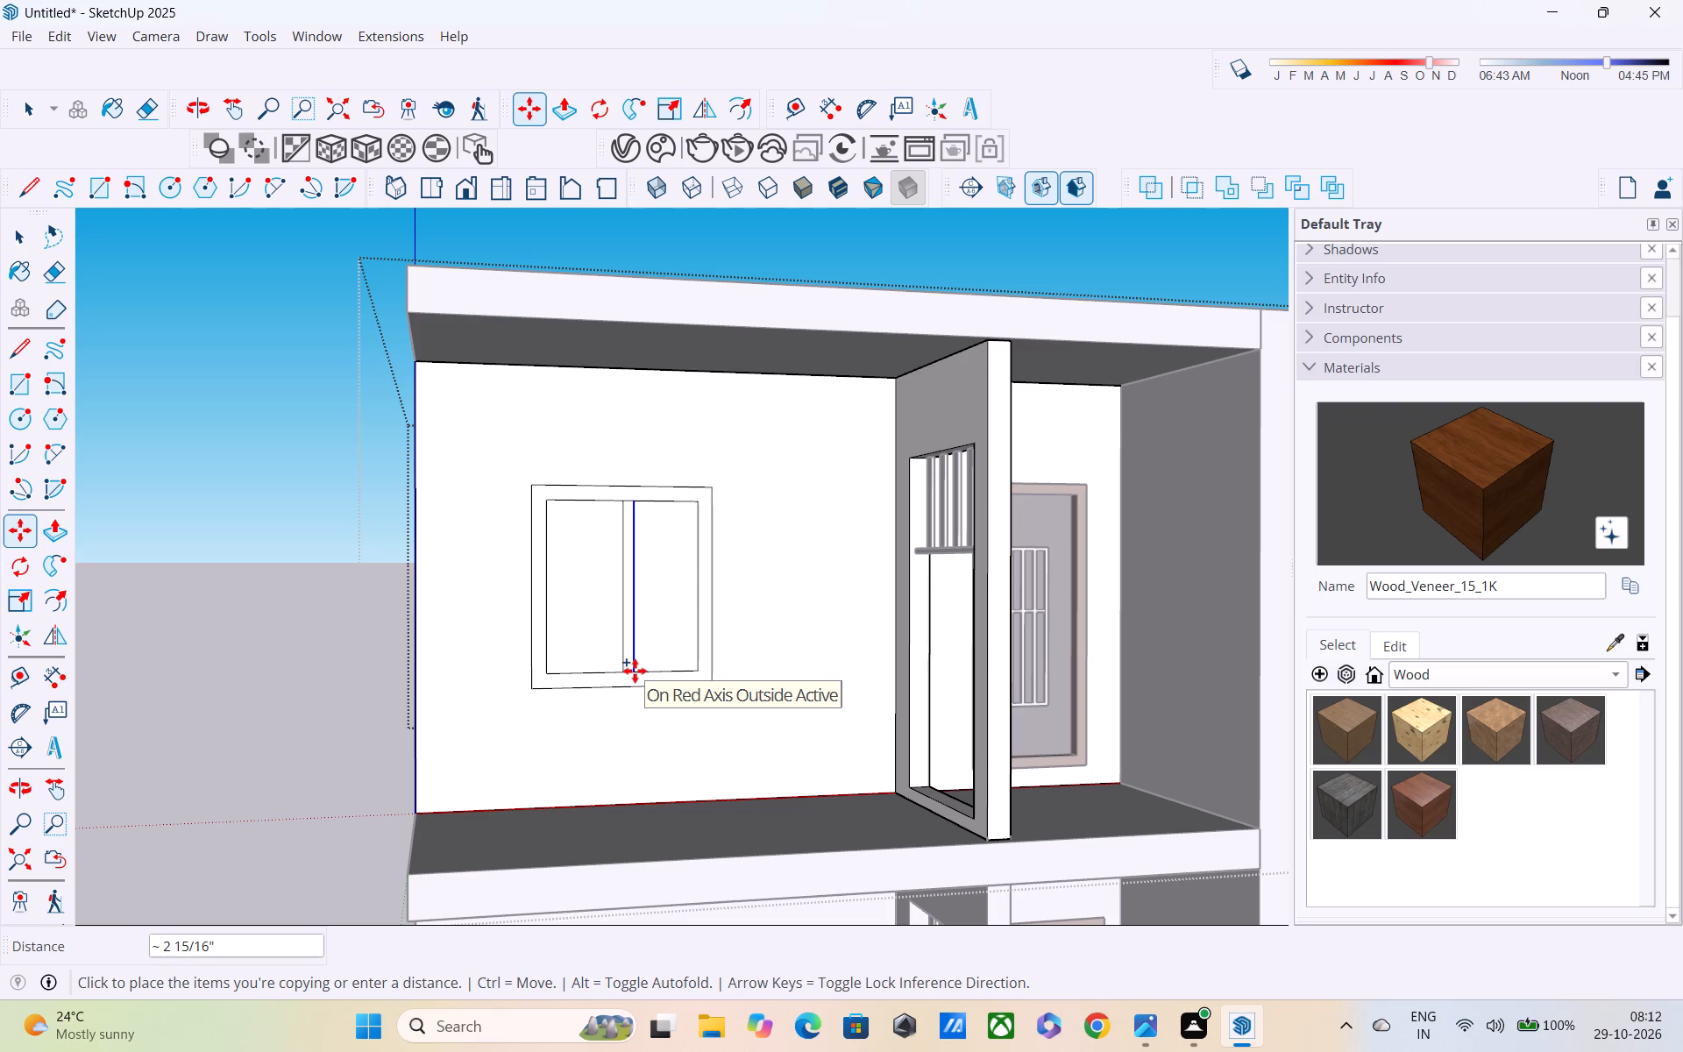
text(2")
key(Return)
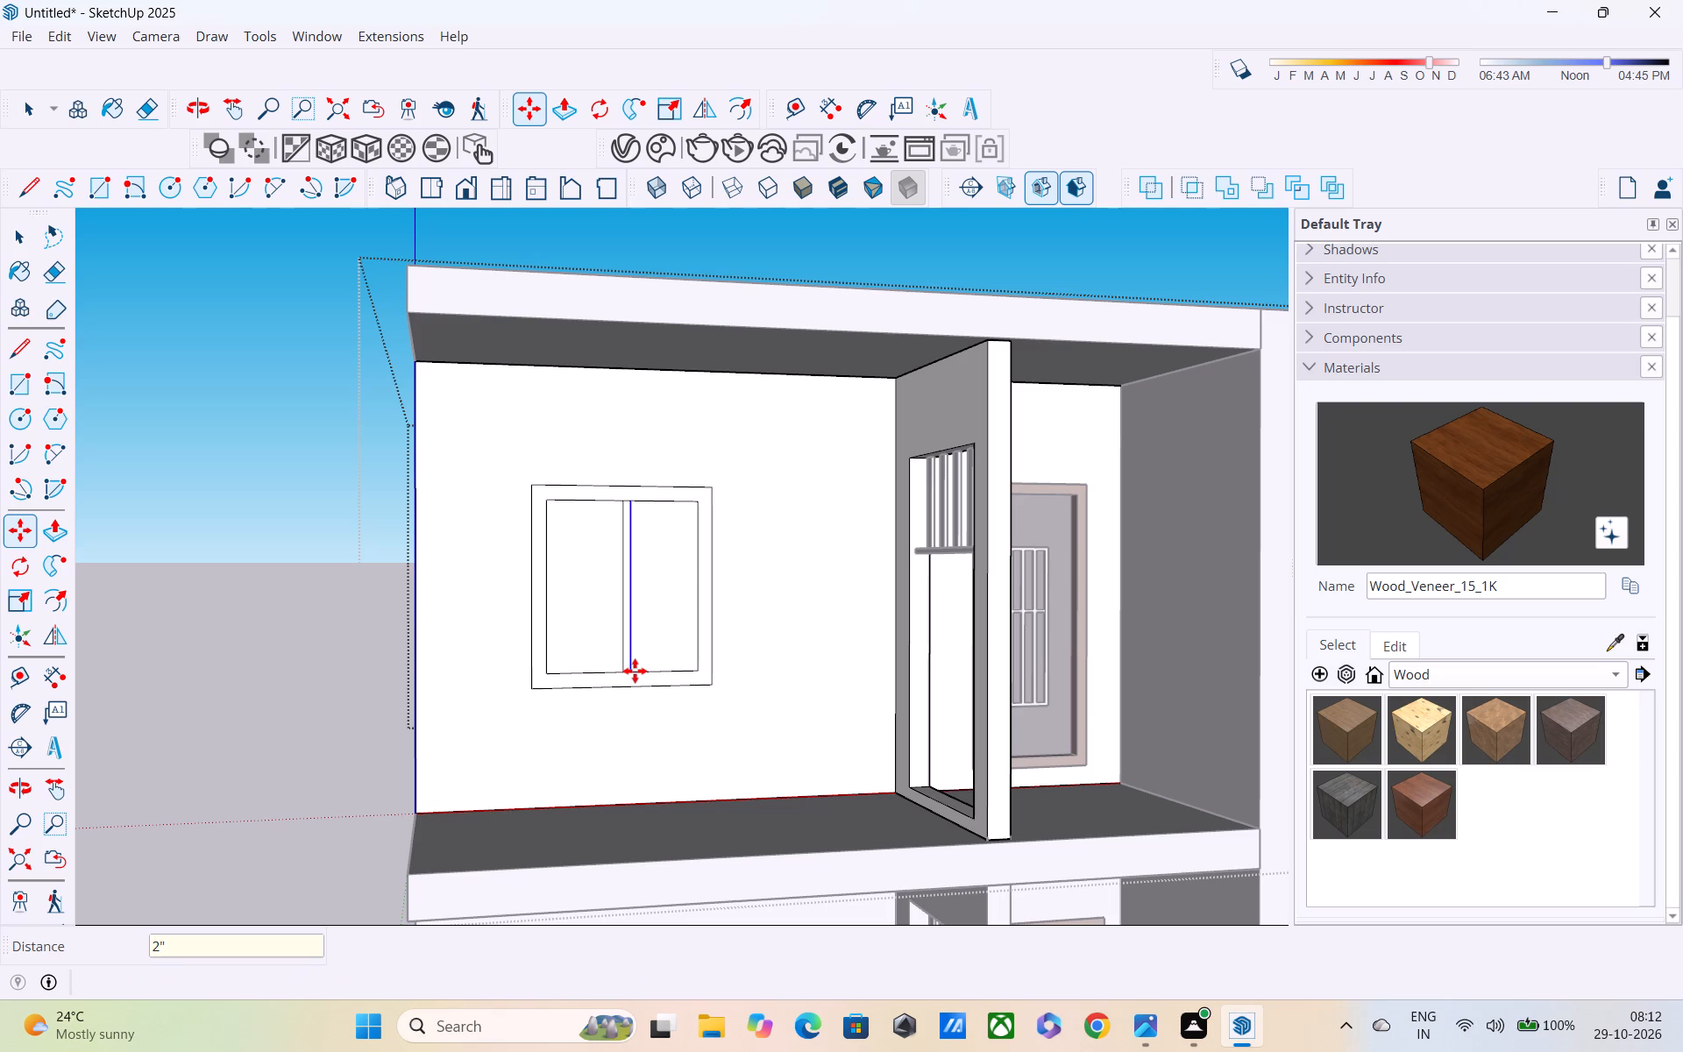
Copy the new vertical line 4" back past the centre line to outline a central mullion.
scroll(635, 671, up, 4)
click(633, 671)
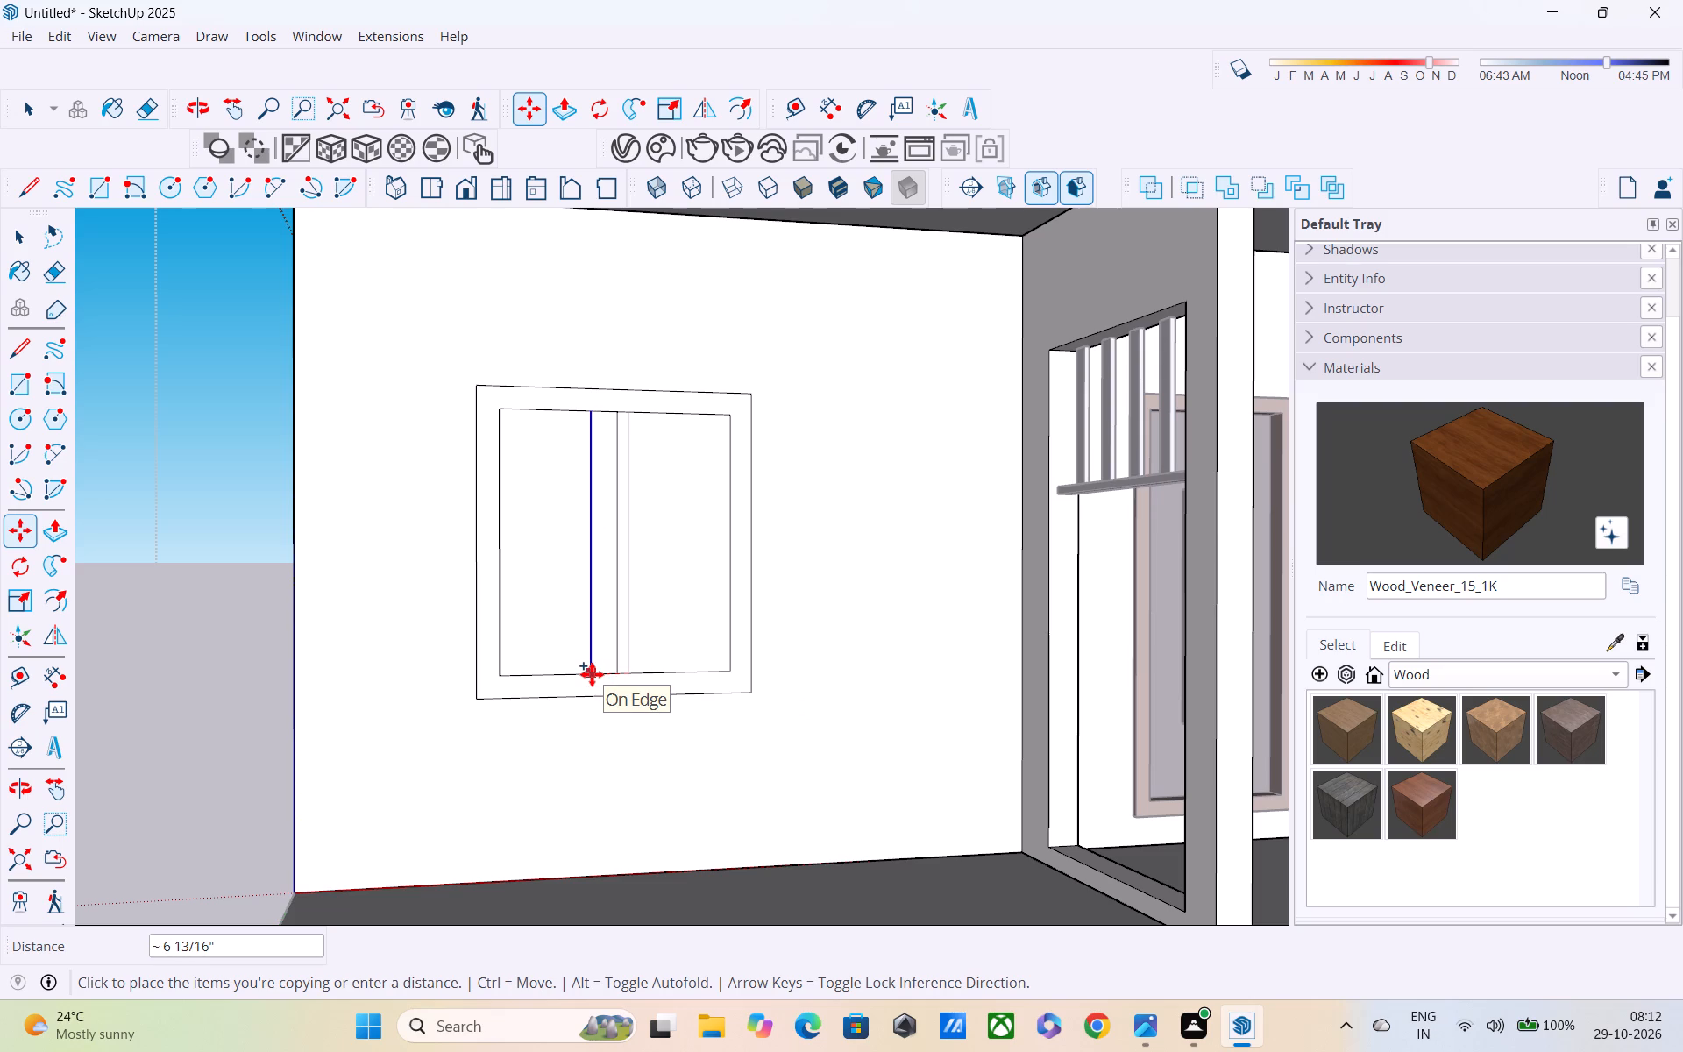
text(4")
key(Return)
key(space)
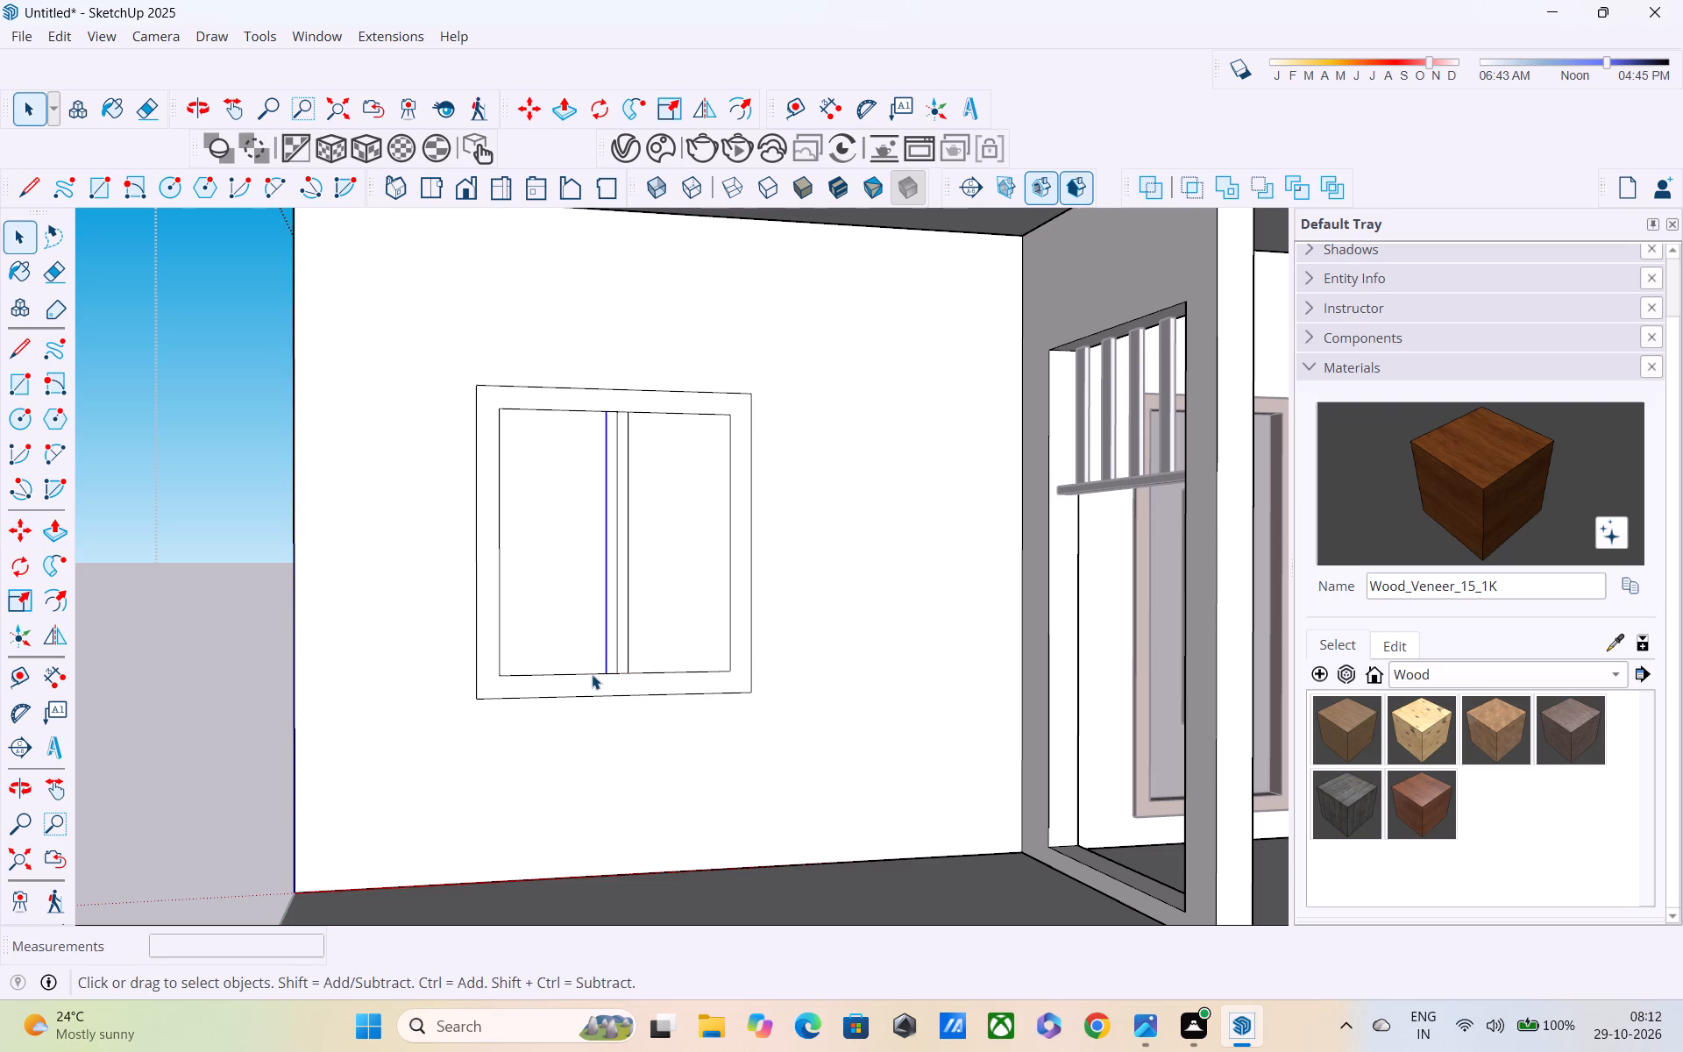
Delete the original centre line between the two mullion lines.
click(621, 558)
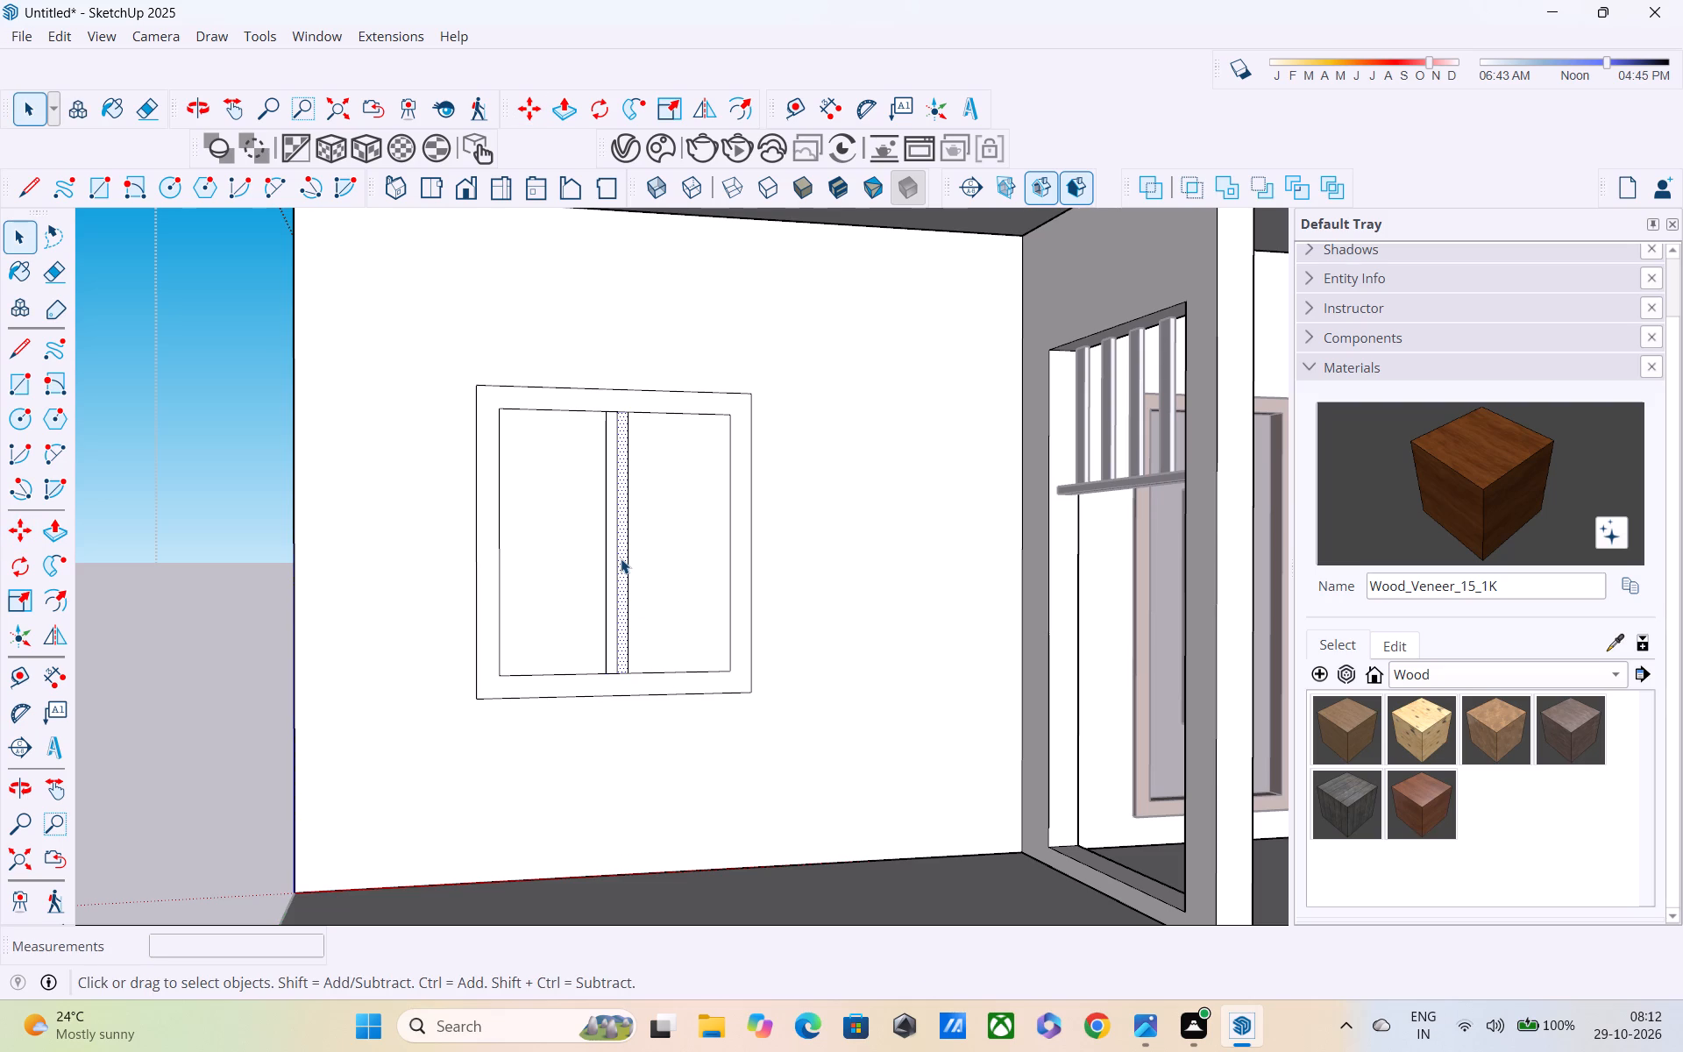
click(617, 530)
key(Delete)
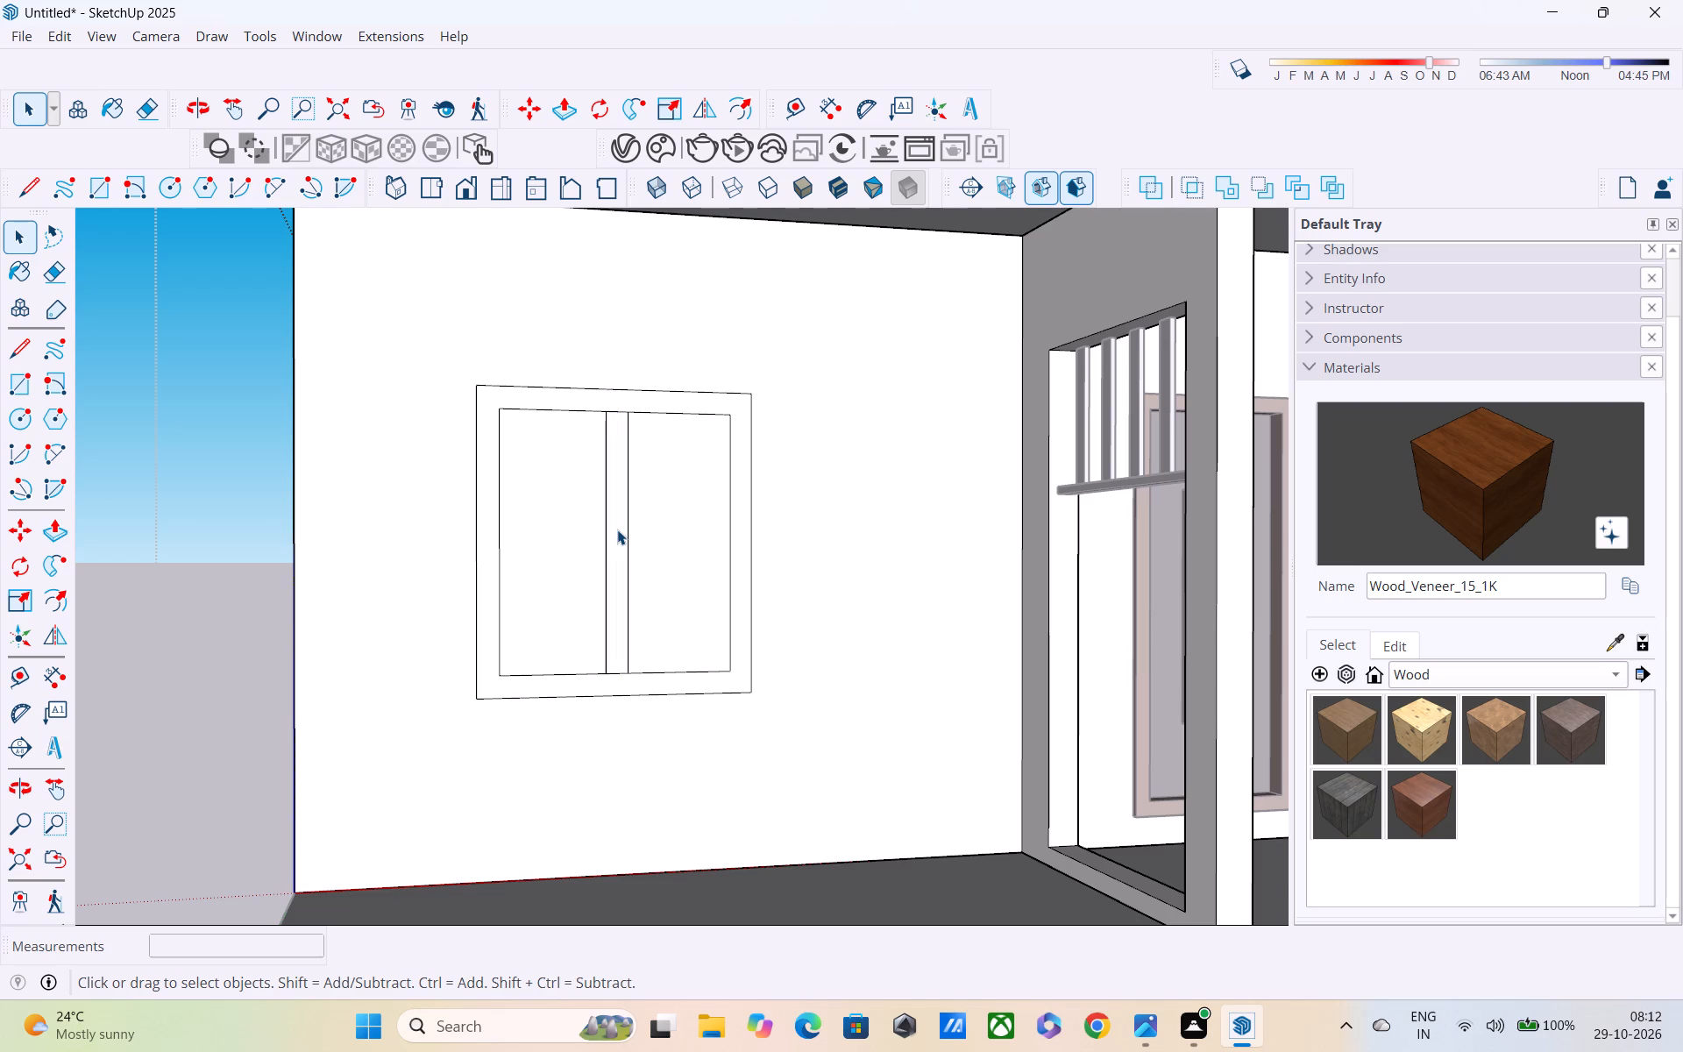
Erase the short edge pieces between the two mullion lines at the top and bottom of the inner window rectangle.
key(e)
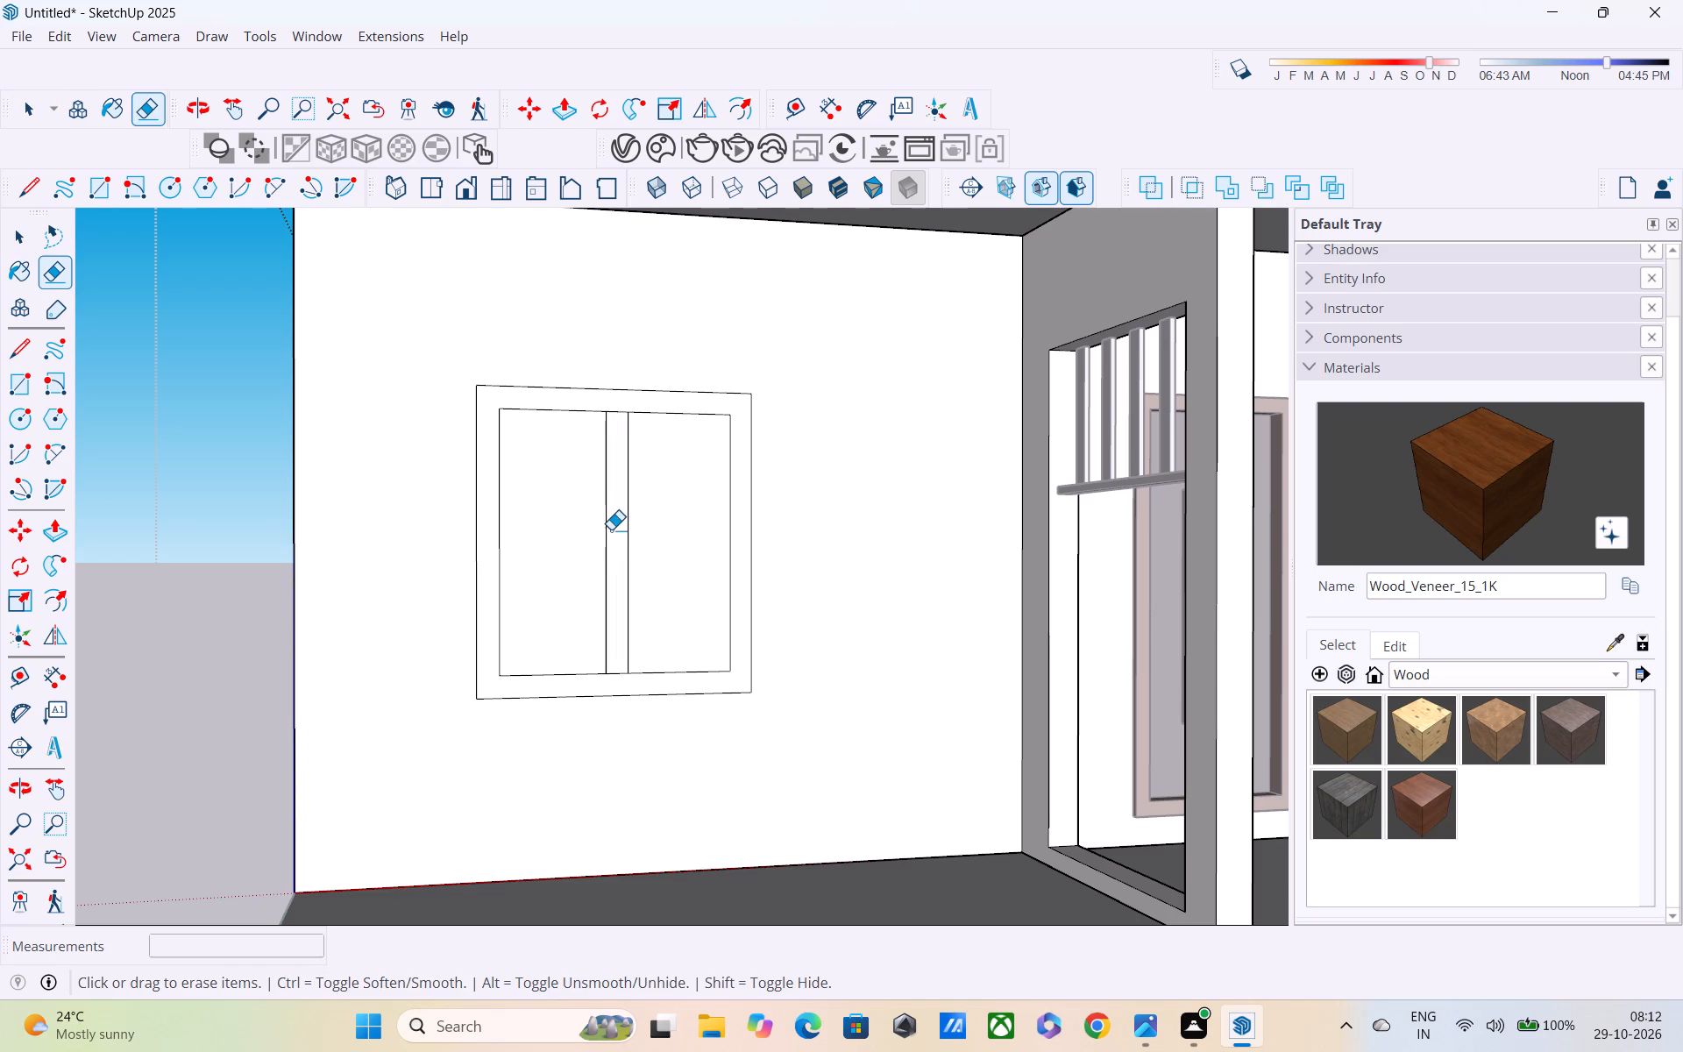
scroll(621, 478, up, 3)
drag(621, 378, 621, 403)
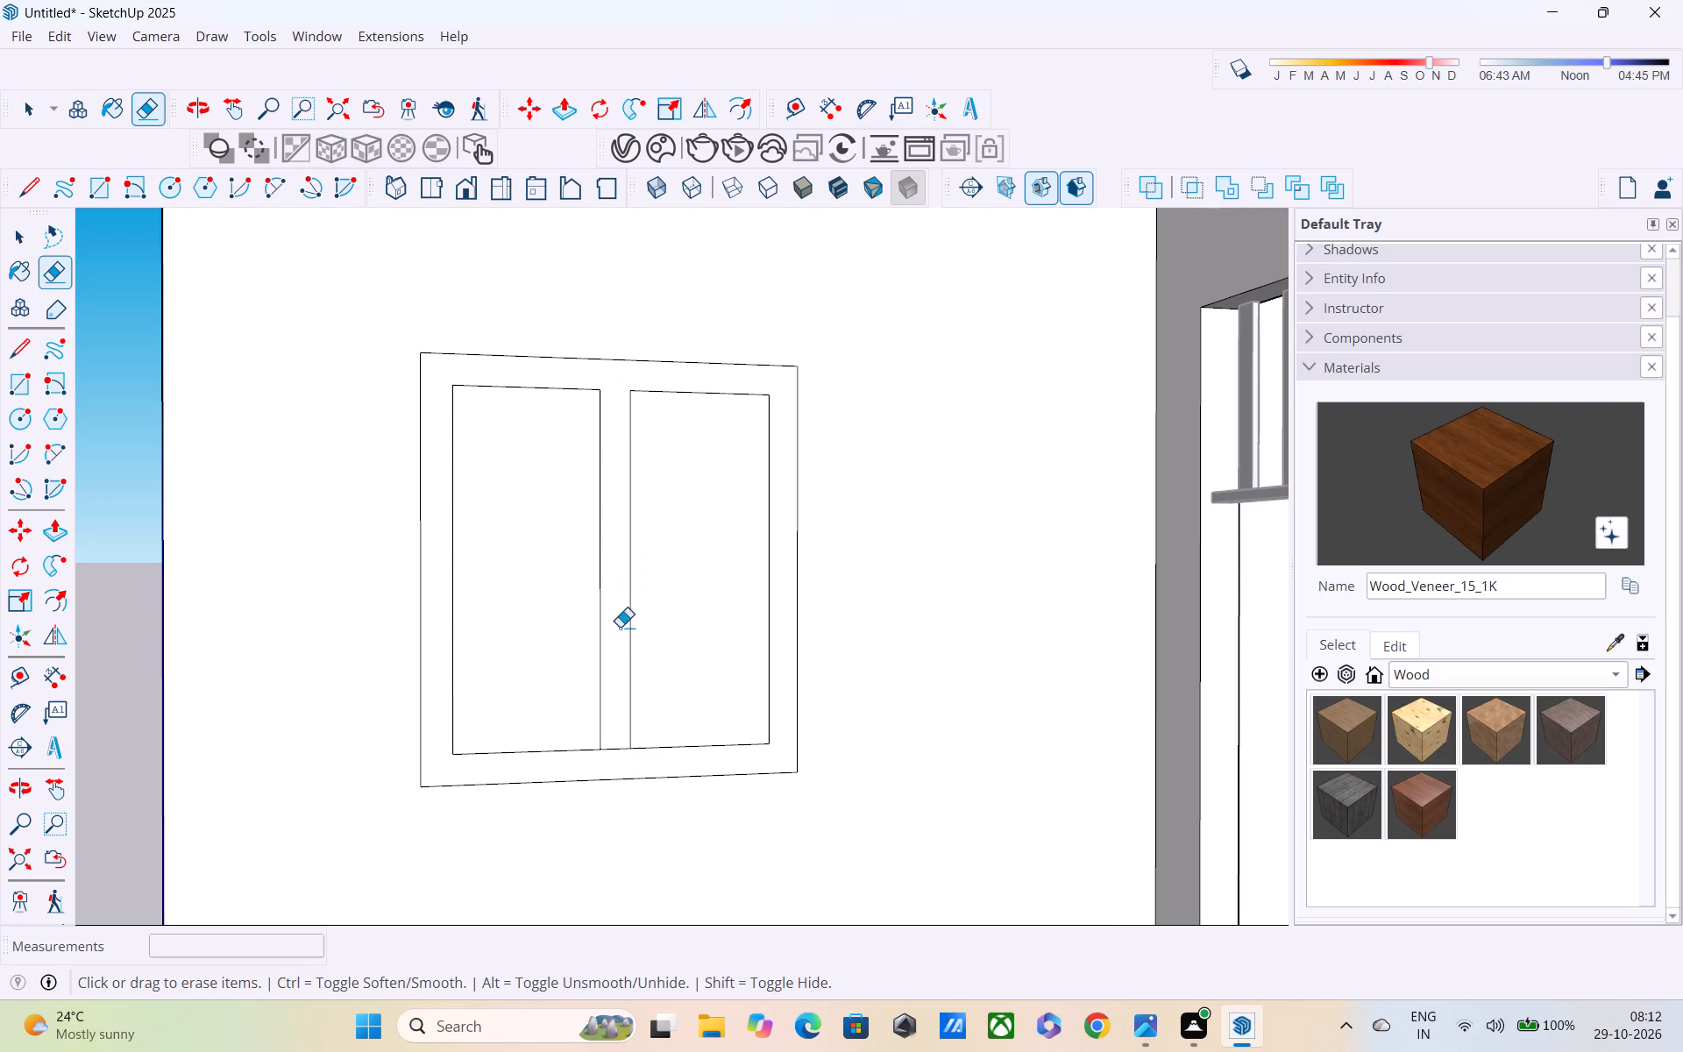
drag(617, 728, 617, 765)
scroll(614, 747, down, 3)
key(space)
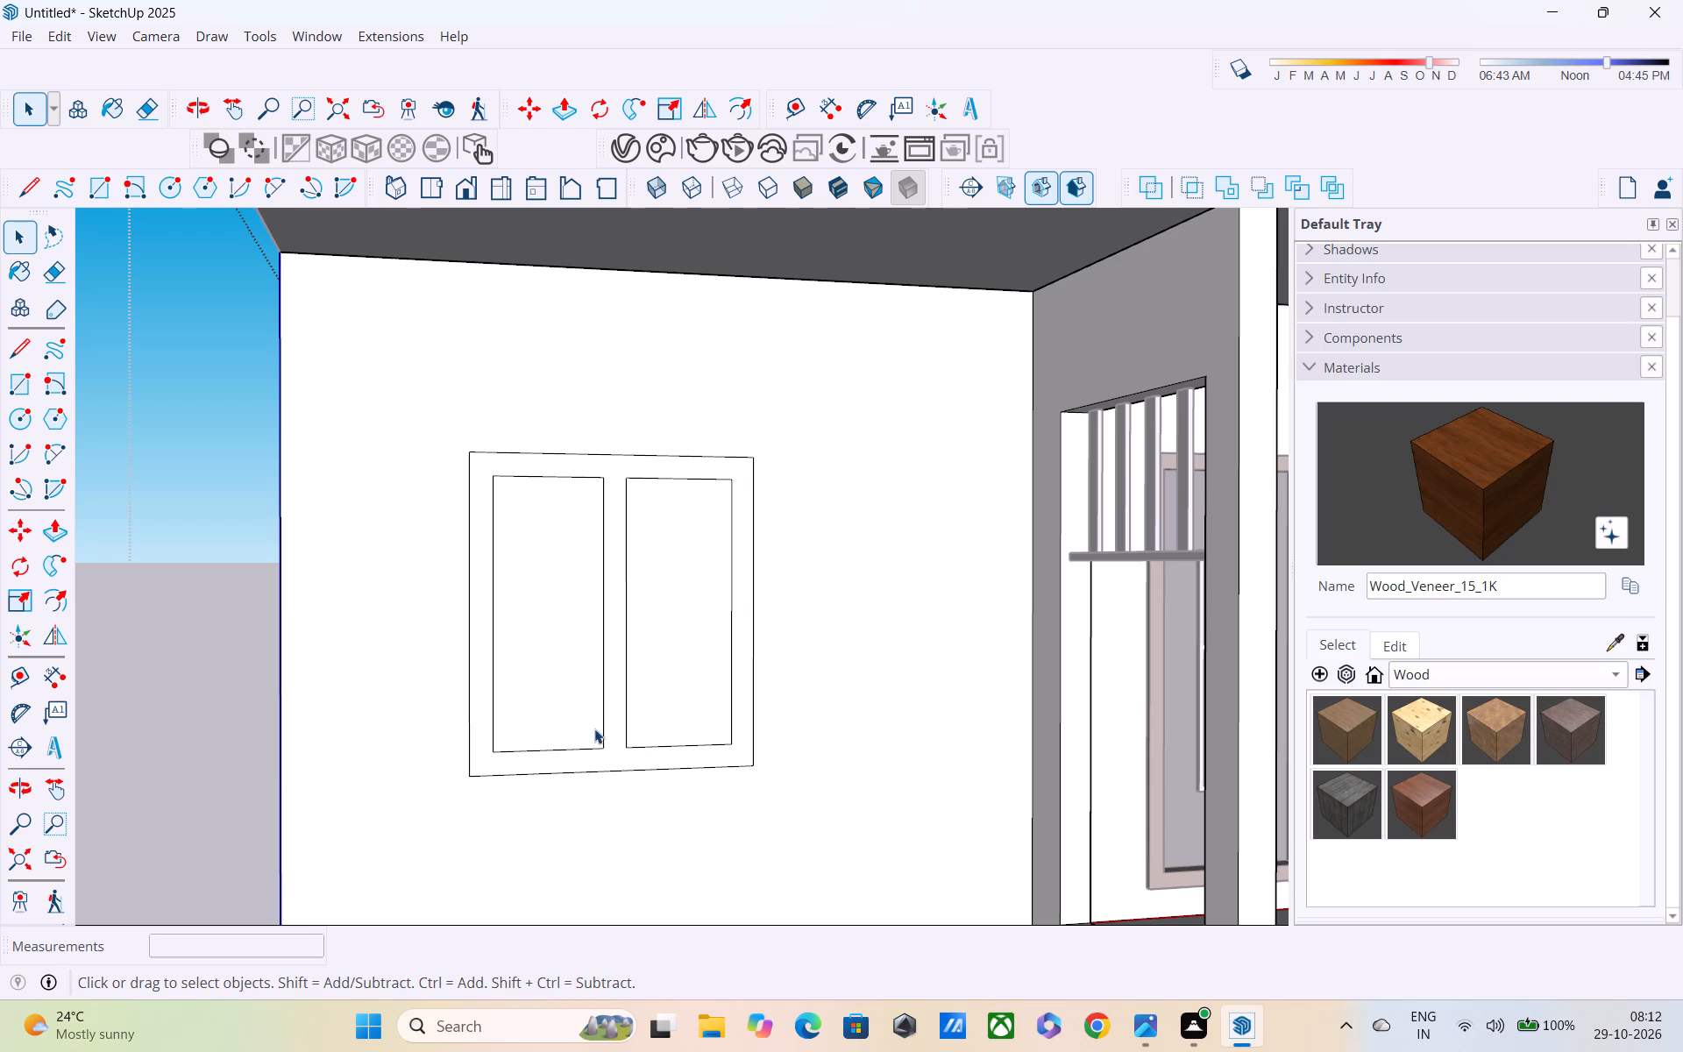
Push both window pane faces 9" into the wall to open them through, leaving the frame and mullion.
middle_drag(588, 737, 425, 761)
scroll(414, 750, down, 5)
middle_drag(492, 688, 517, 659)
scroll(520, 662, up, 1)
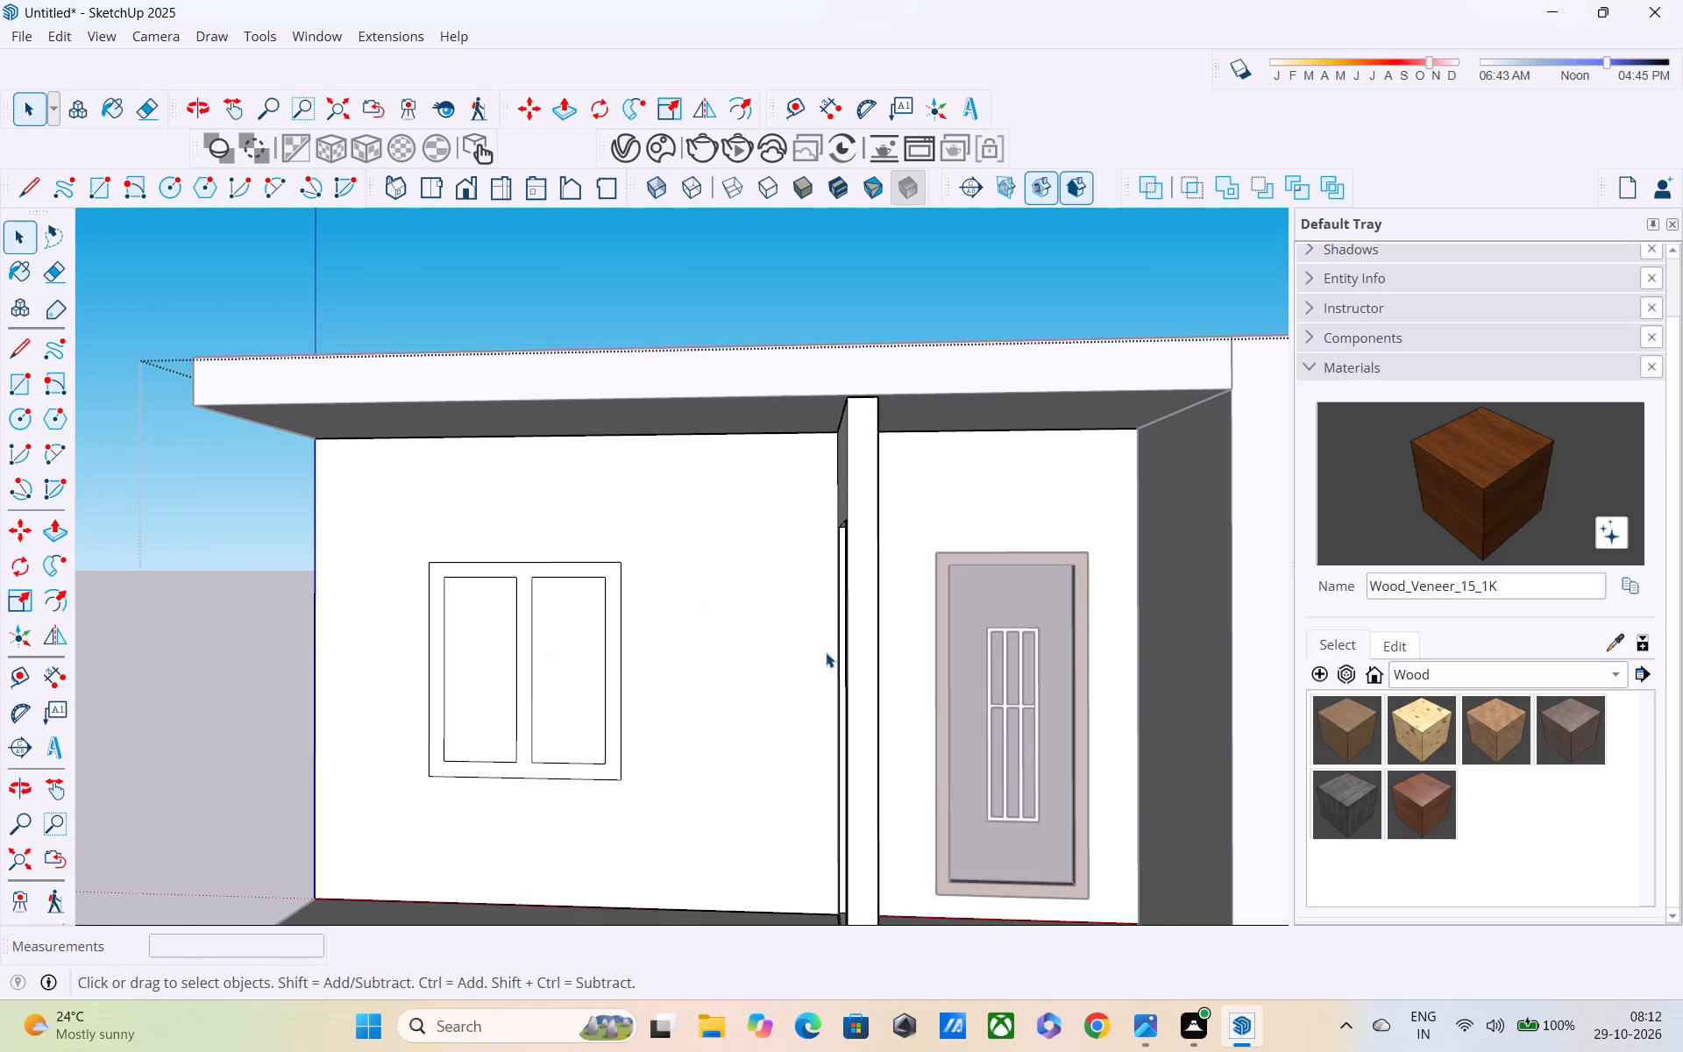
key(space)
key(p)
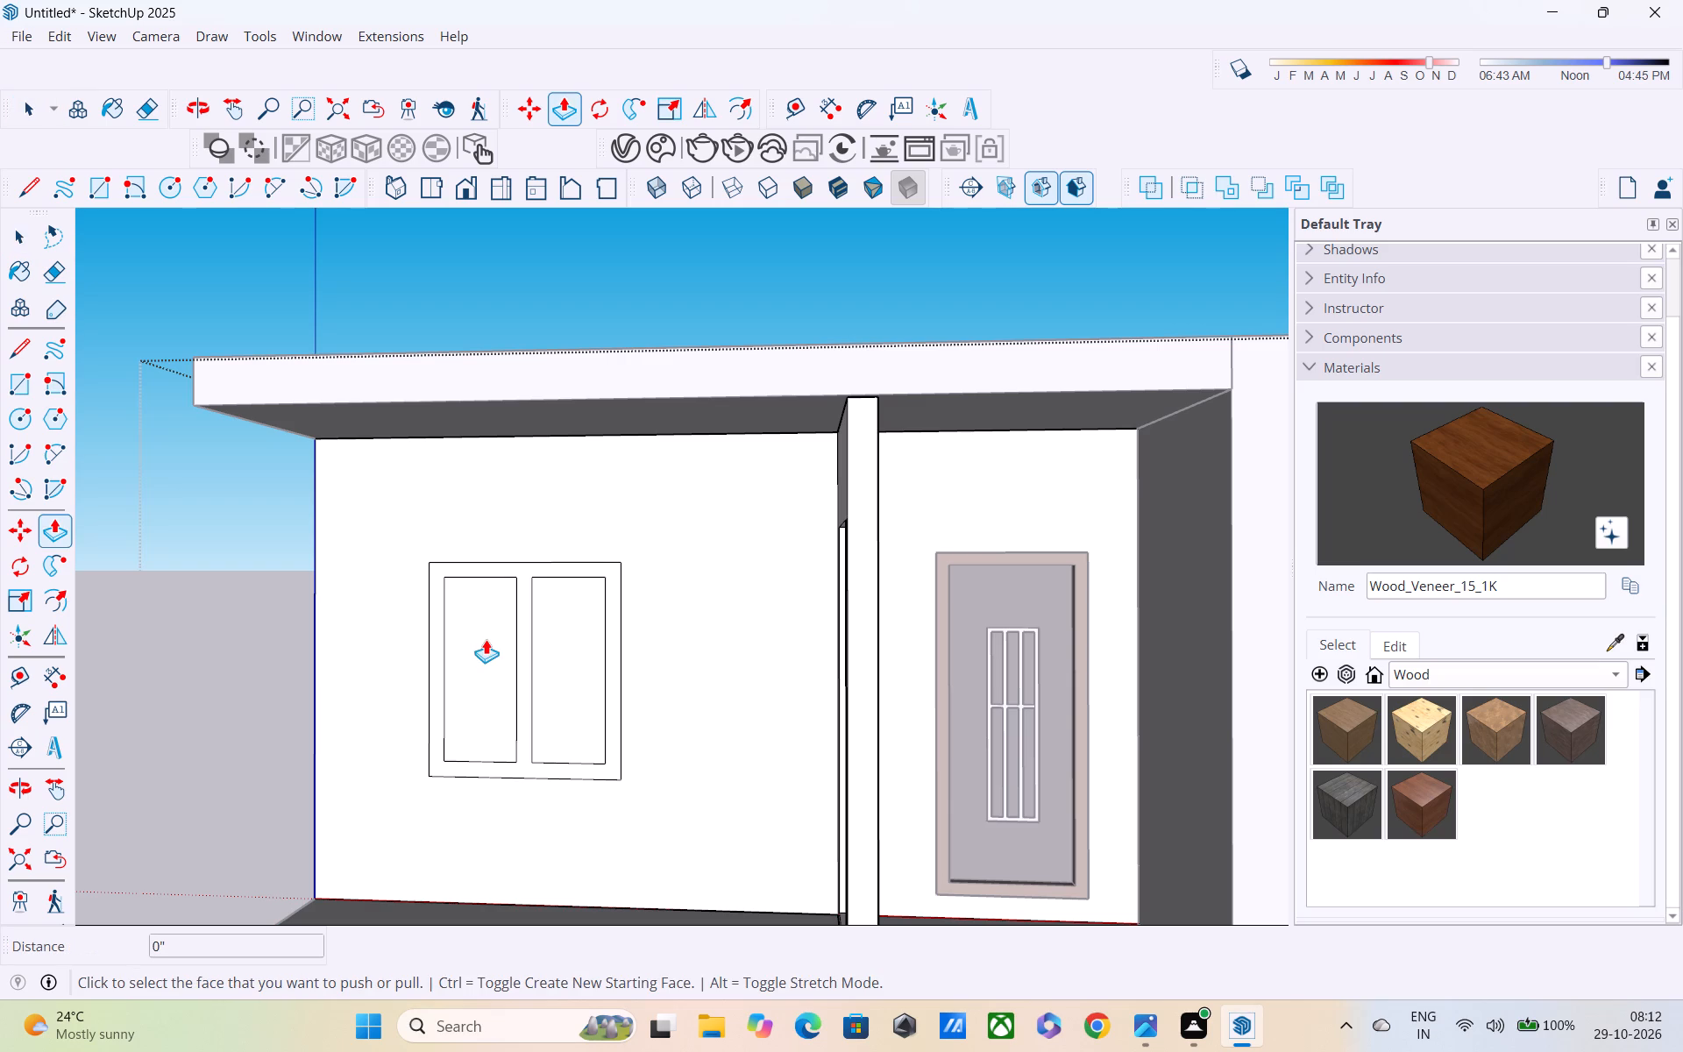
scroll(486, 639, up, 2)
click(485, 648)
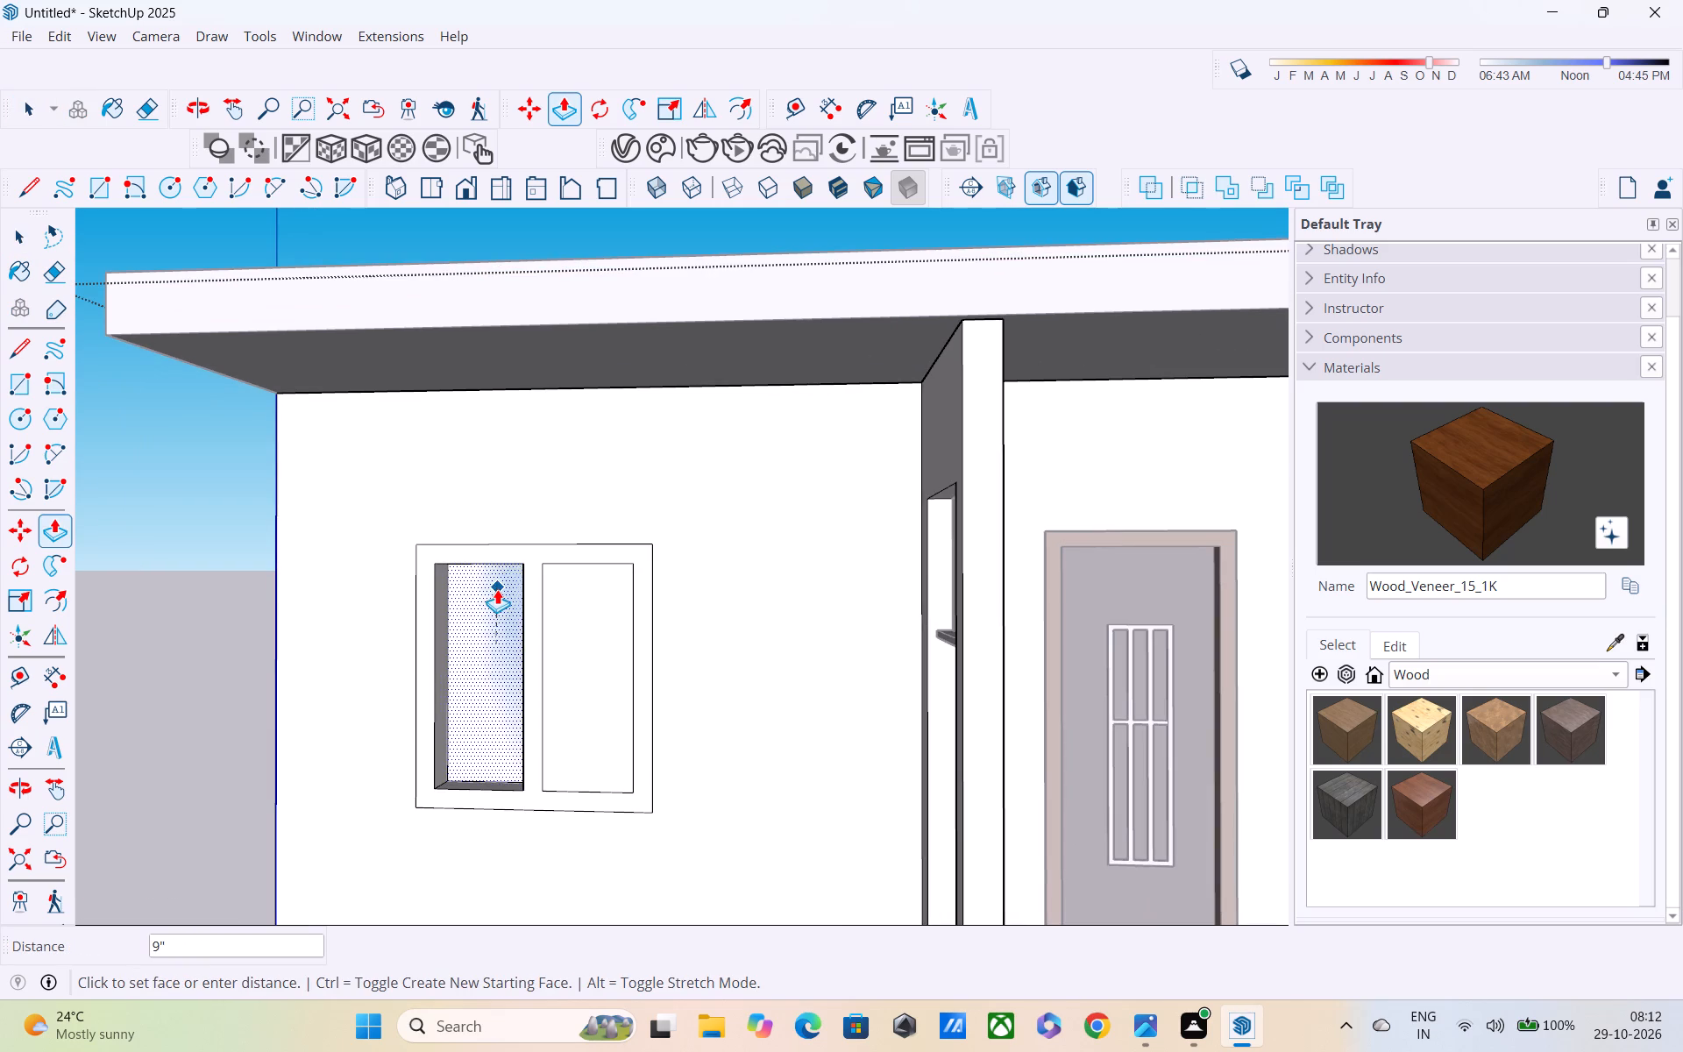
click(497, 589)
click(602, 678)
click(606, 632)
Offset the window's outer rectangle outward about 4" to form a surrounding border on the balcony wall.
middle_drag(412, 692, 426, 680)
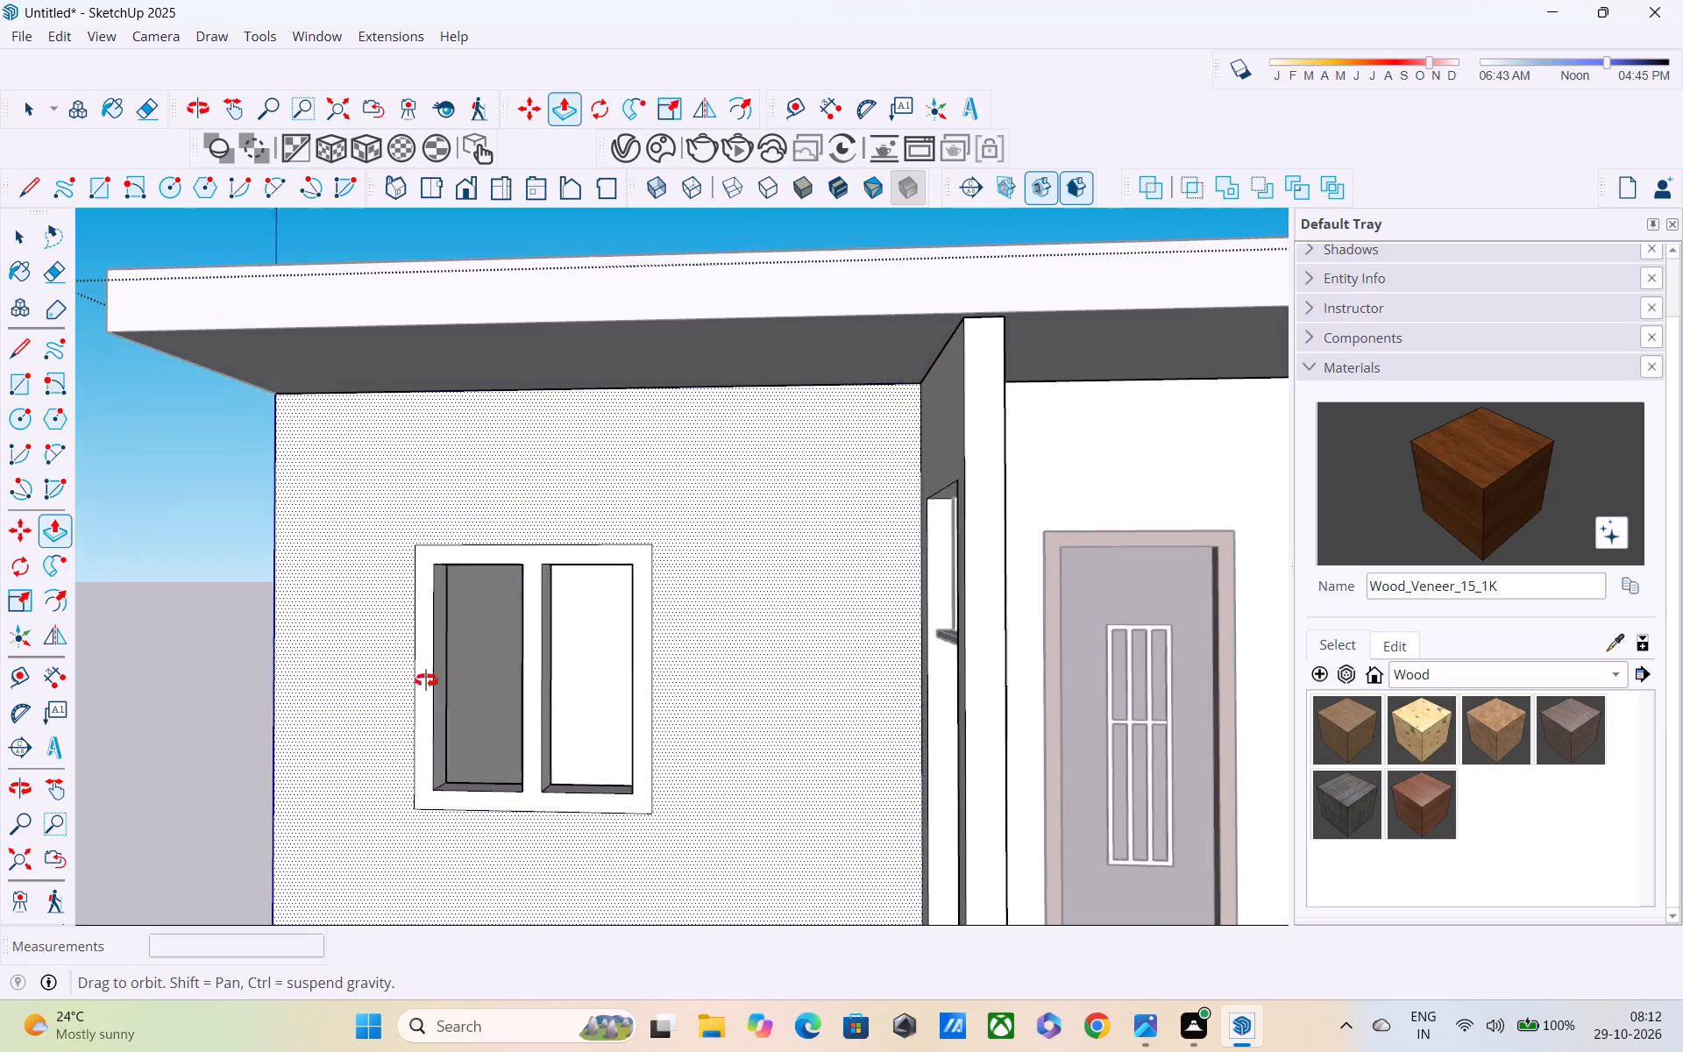
middle_drag(426, 680, 801, 607)
scroll(574, 572, up, 2)
key(space)
scroll(511, 578, down, 5)
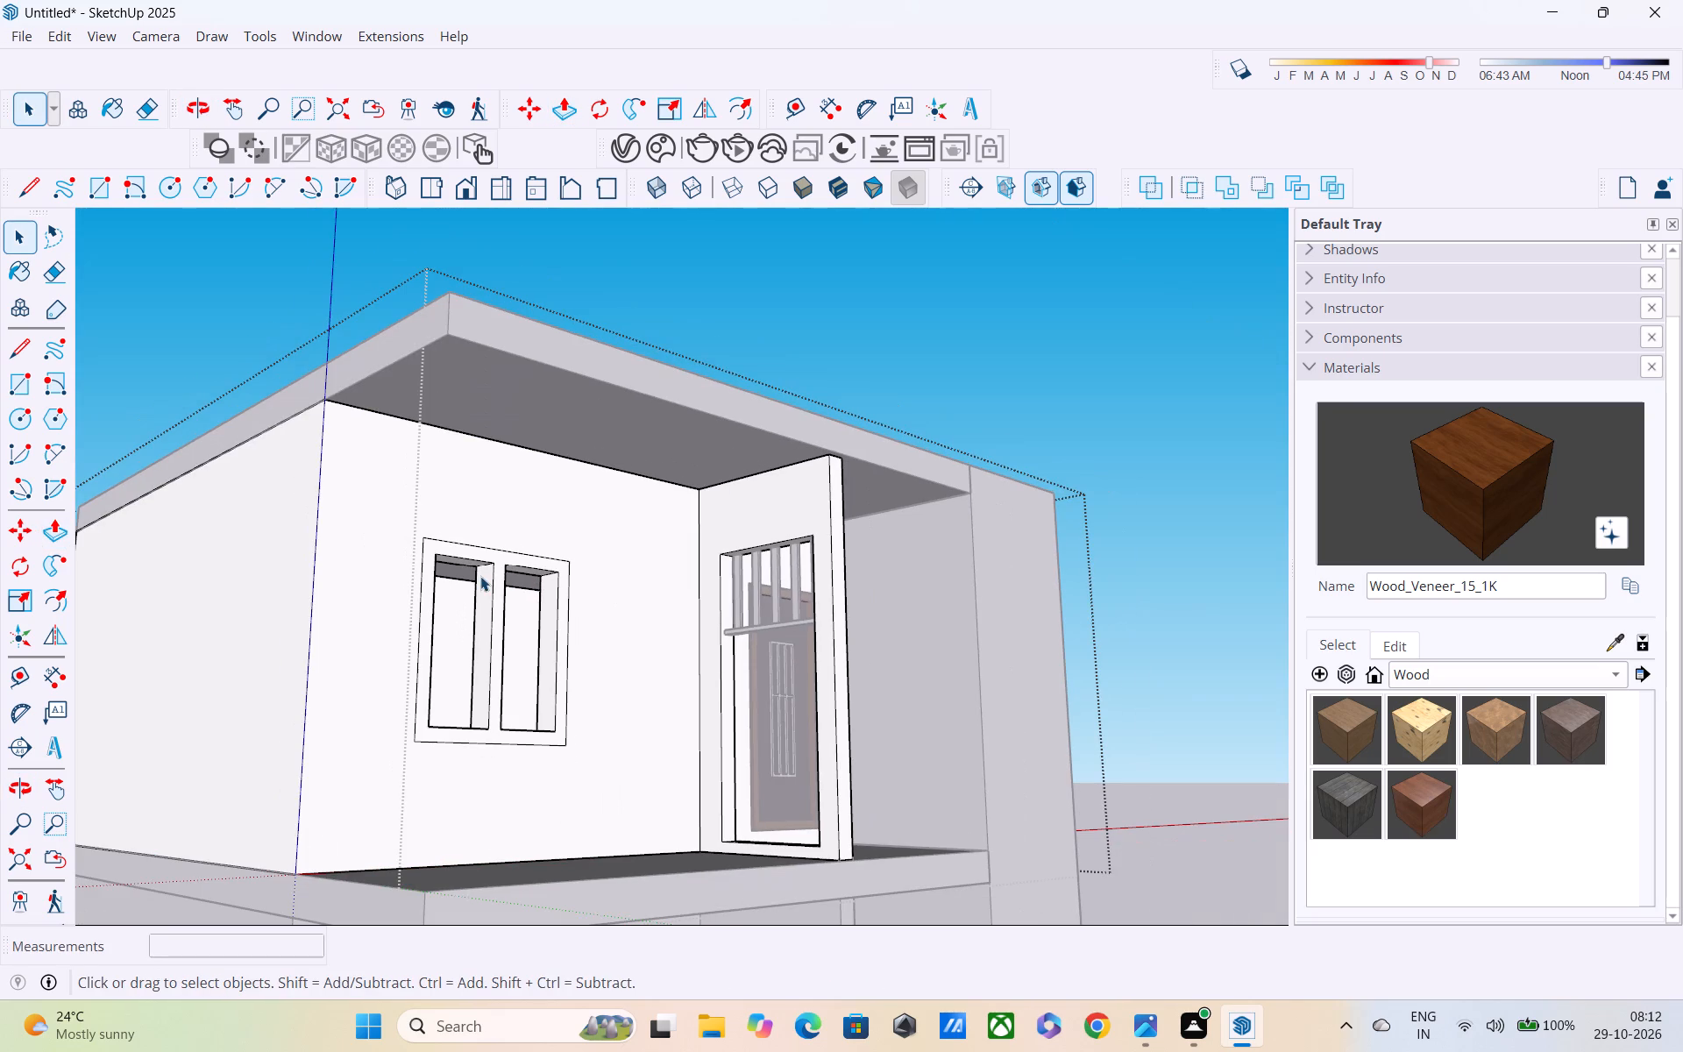
shift+middle_drag(543, 605, 785, 601)
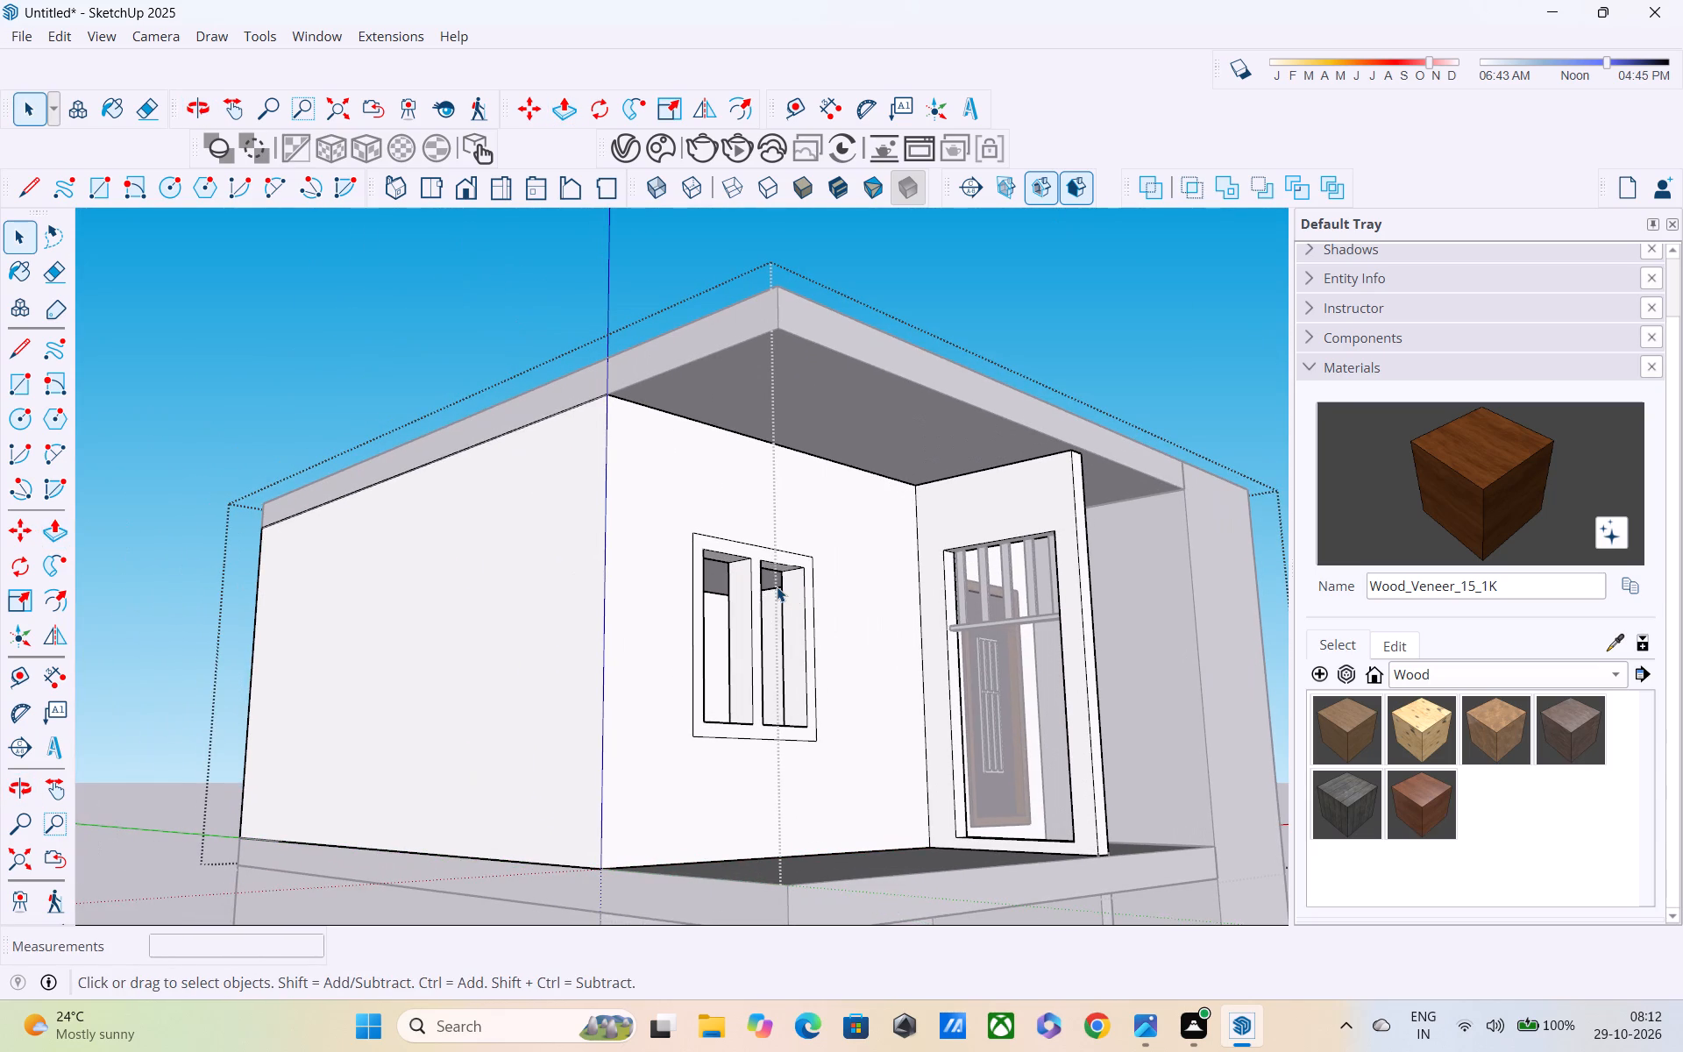
key(f)
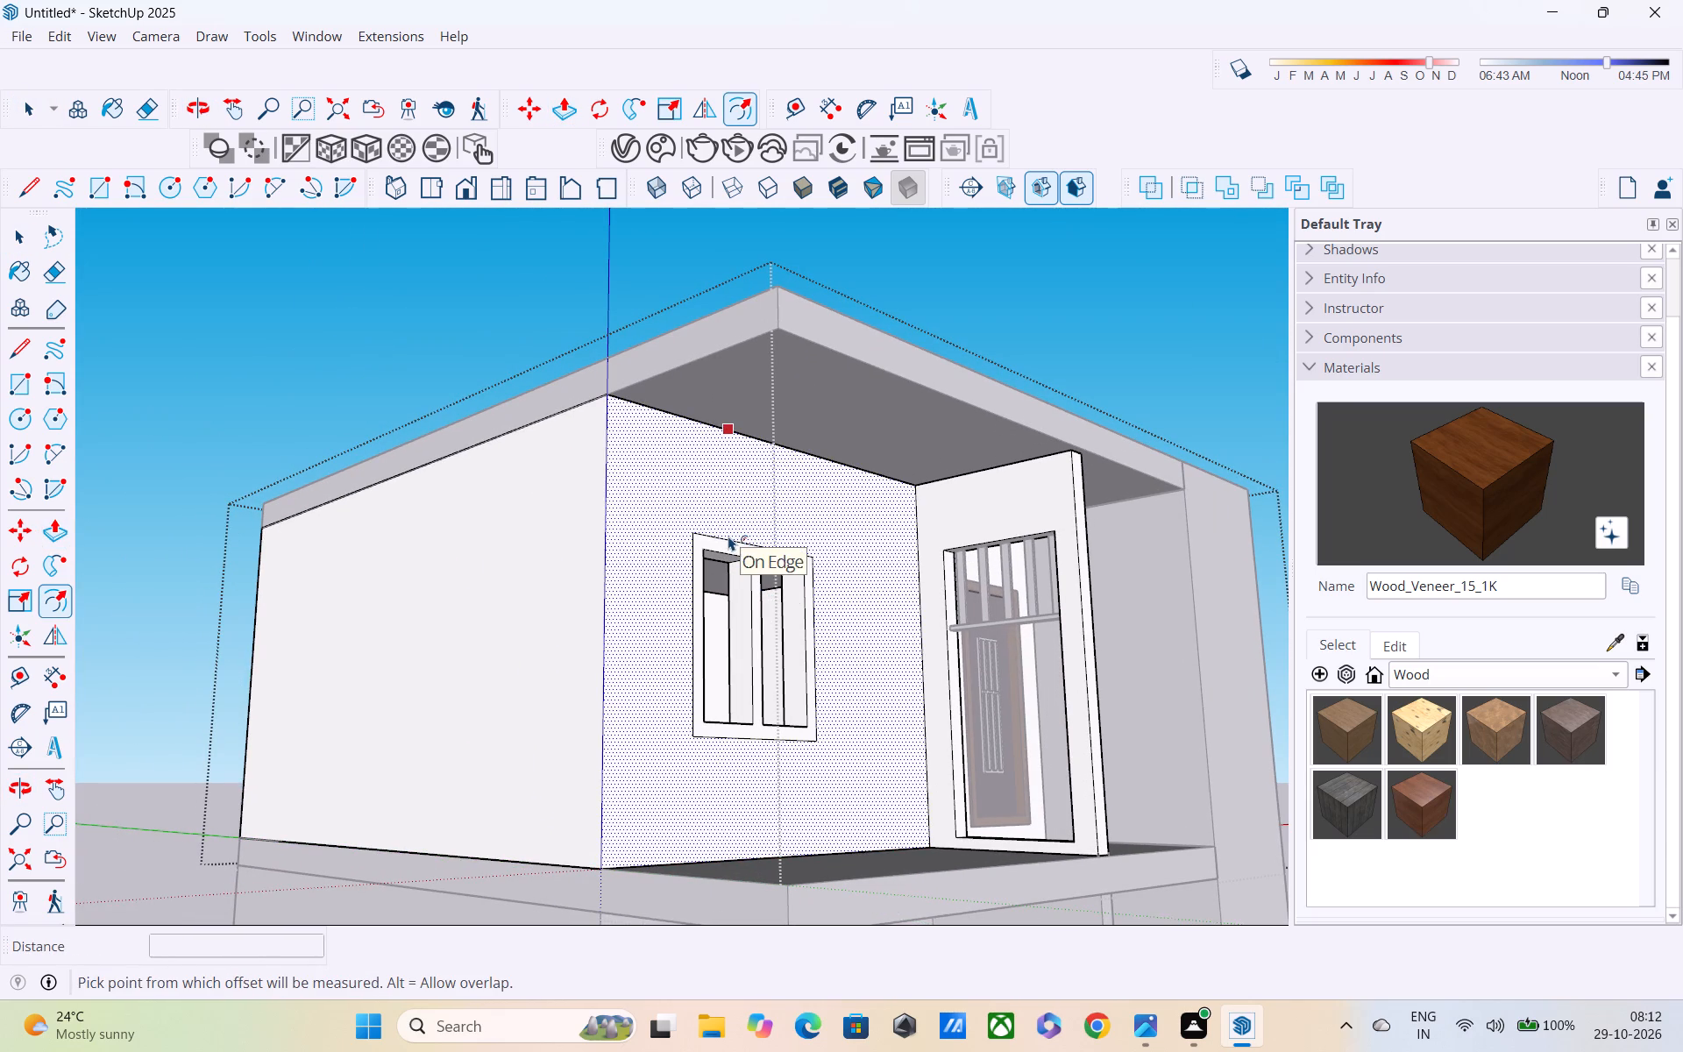
click(728, 549)
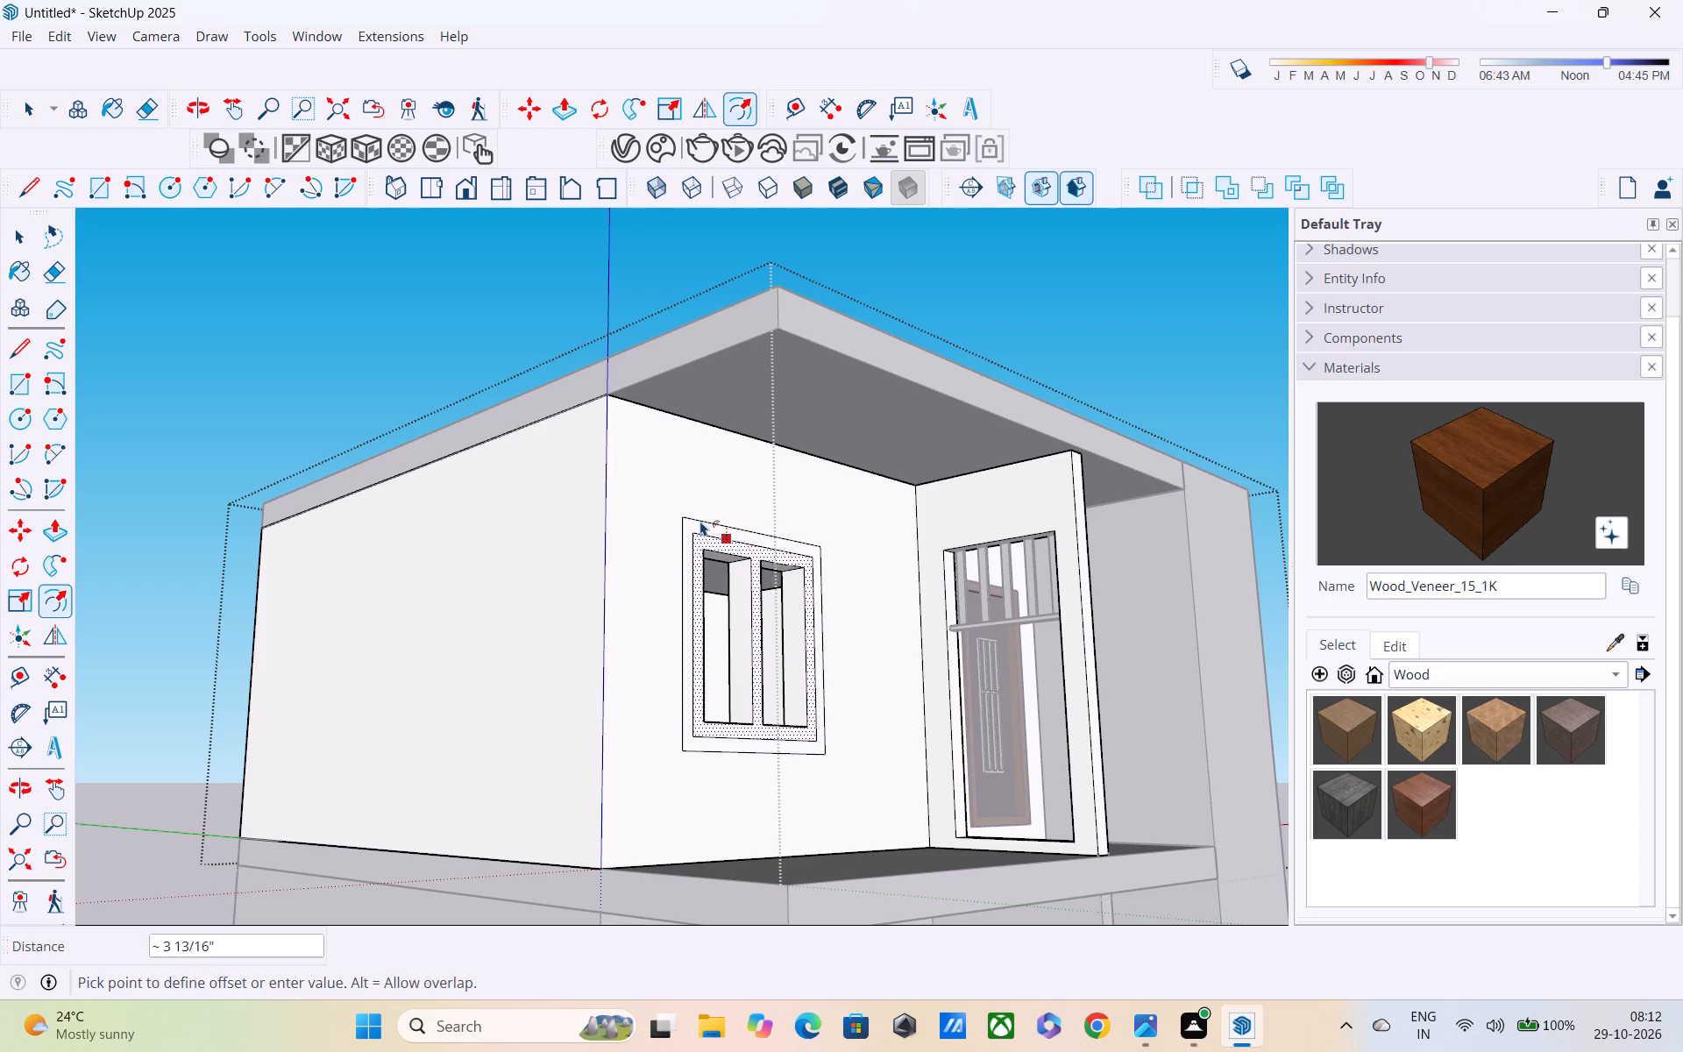
Pull the new outer border around the window about 1 3/16" out from the wall.
key(p)
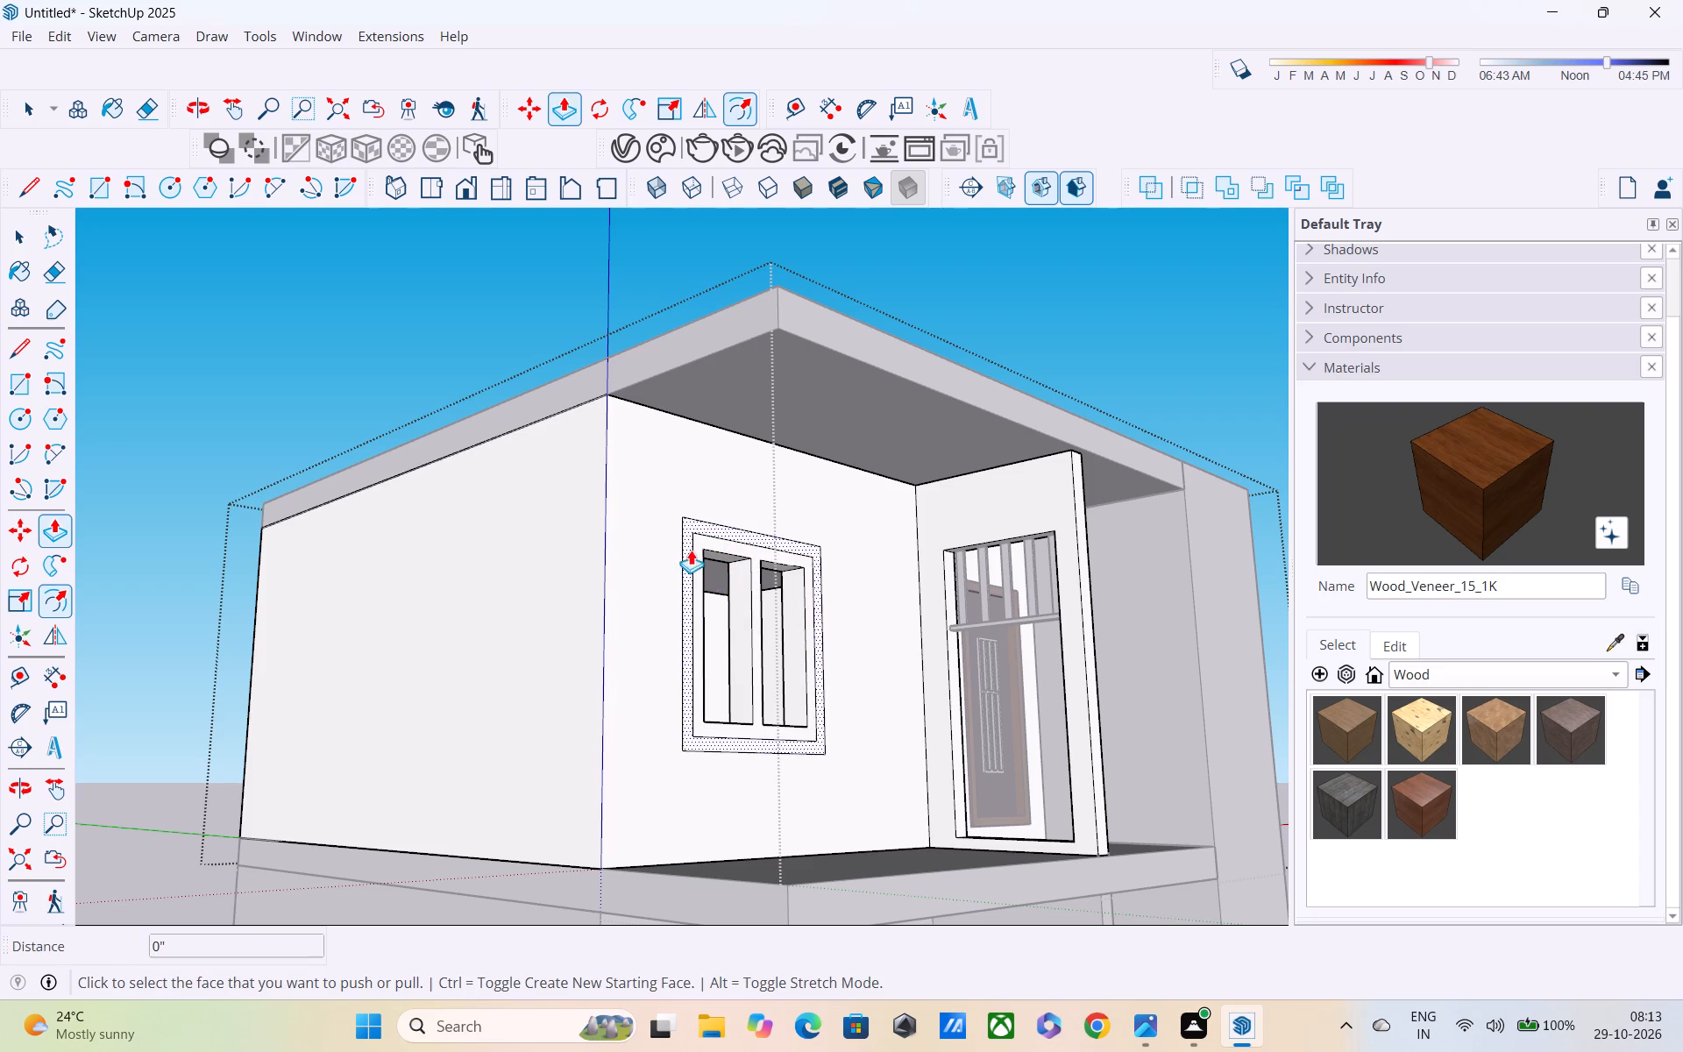
scroll(687, 538, up, 3)
click(685, 538)
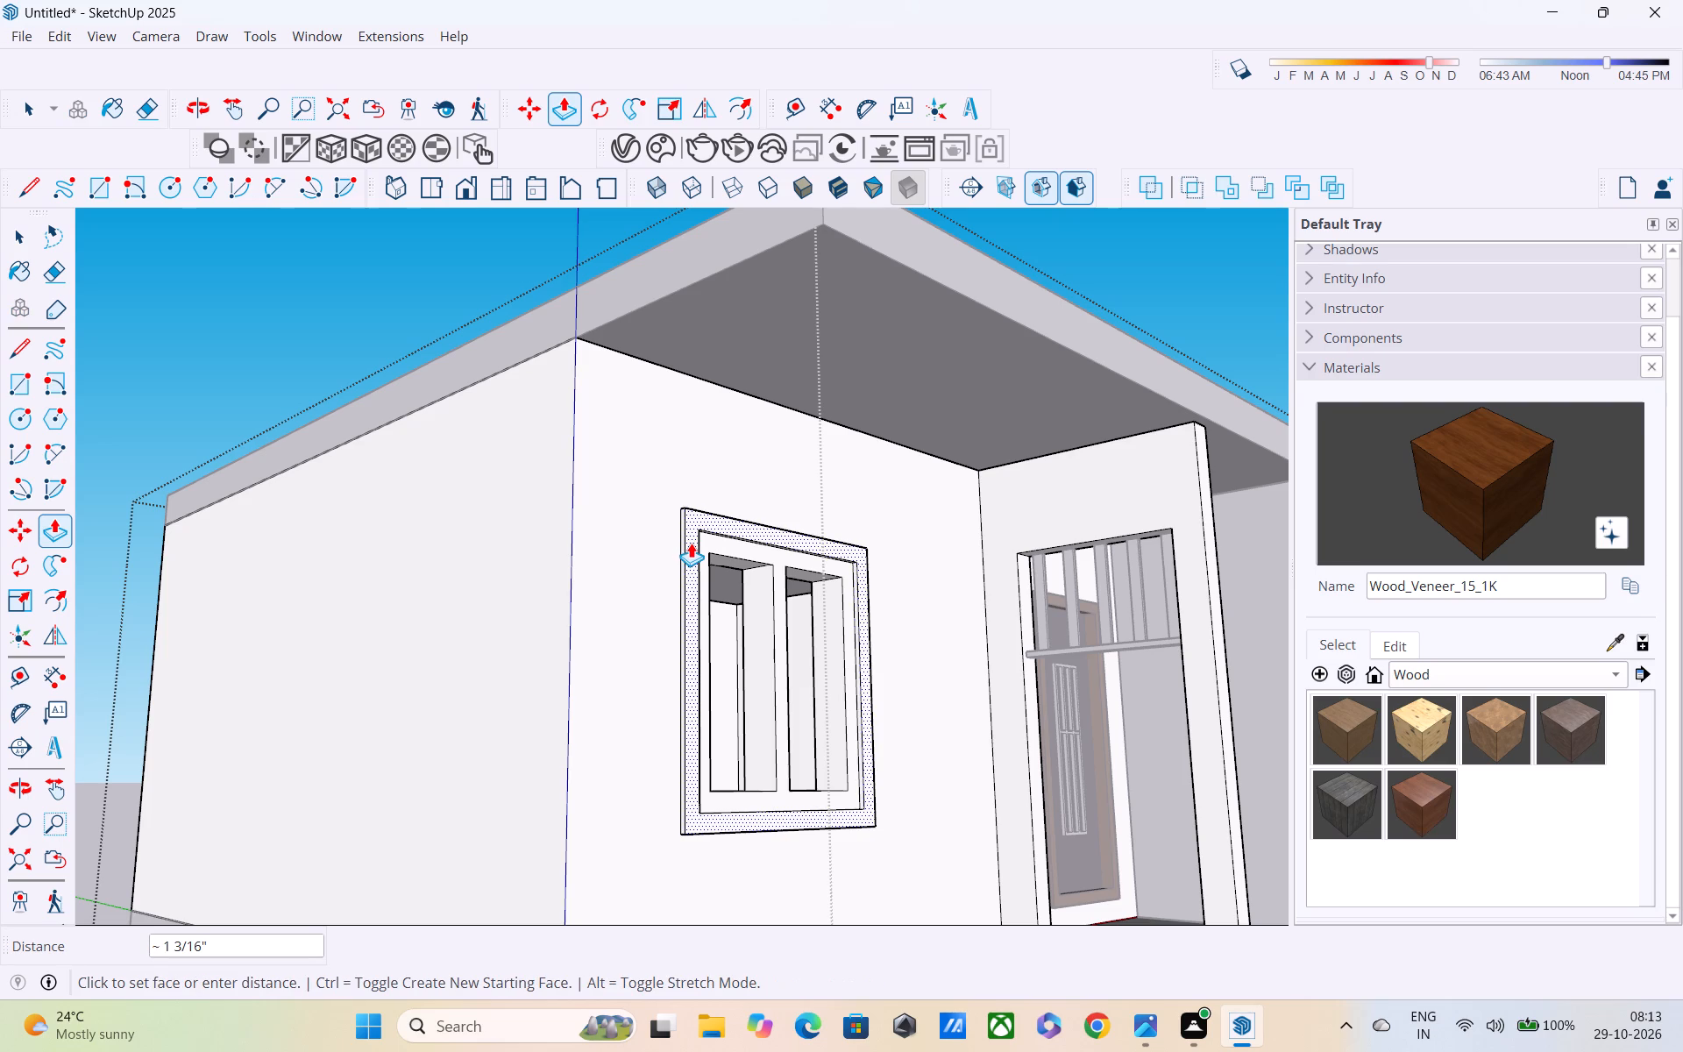
click(692, 543)
Draw a rectangle of about 1' 7" by 3' 11 5/16" at mid-depth filling the pane opening farther from the partition.
middle_drag(737, 640, 734, 684)
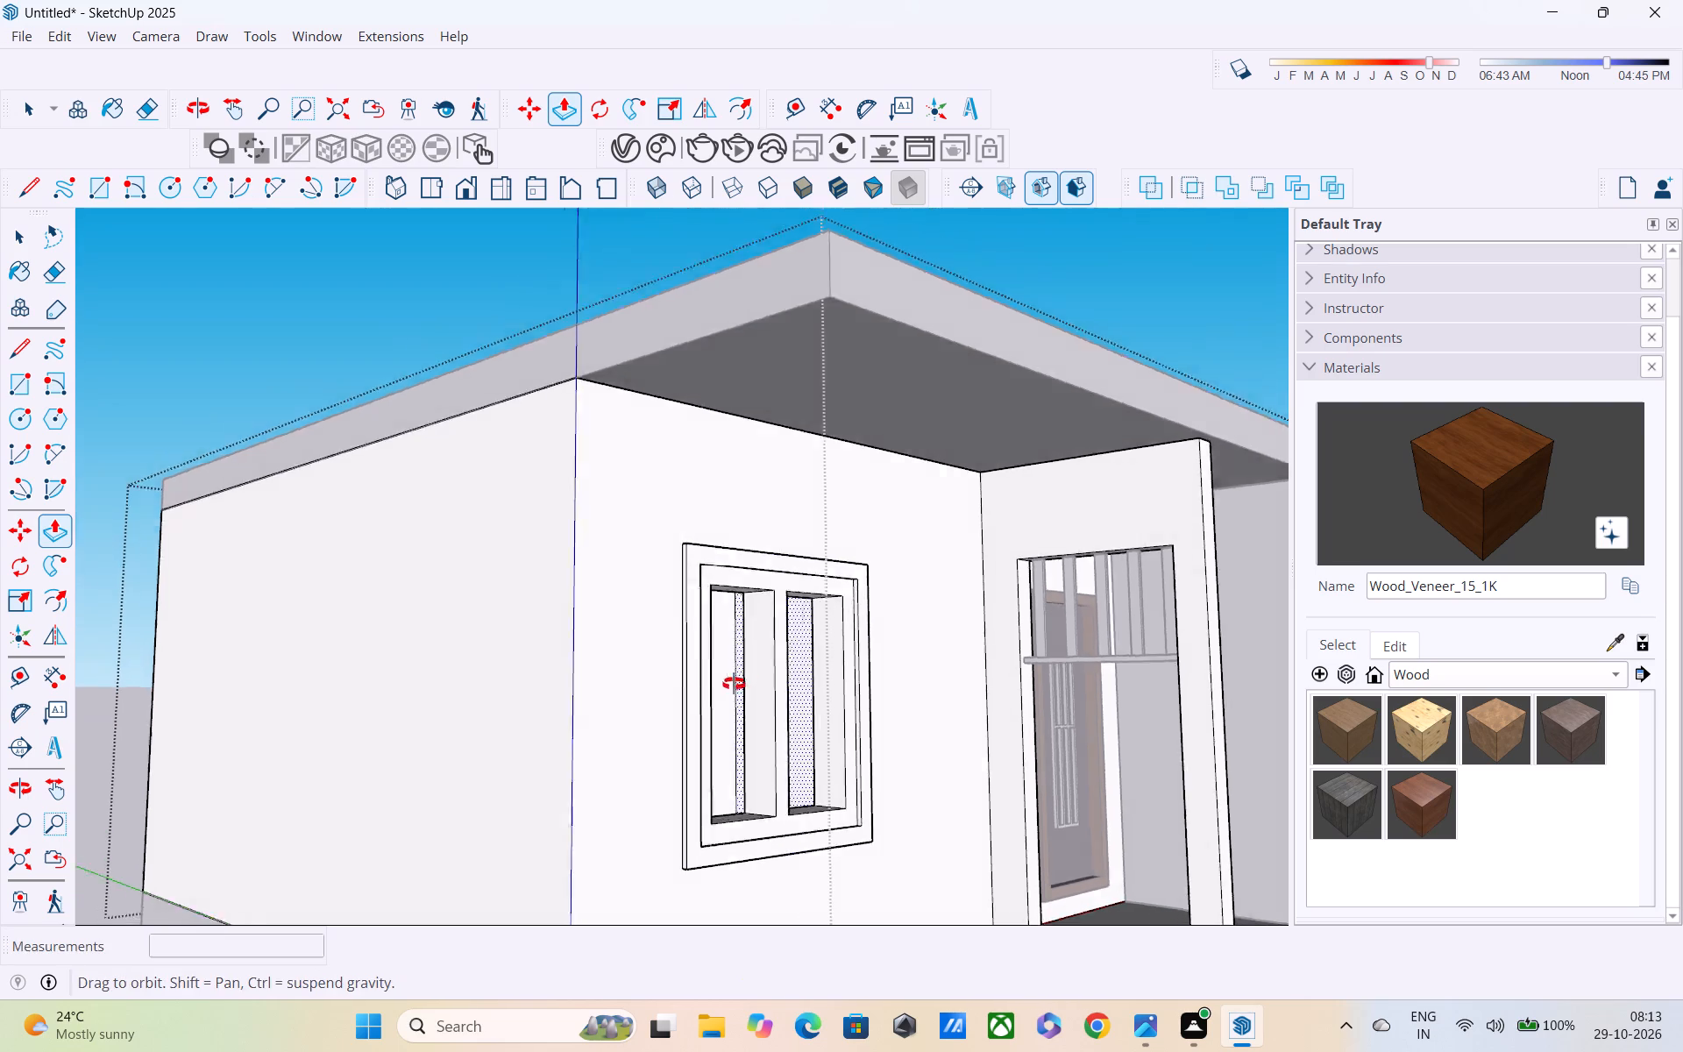
middle_drag(734, 684, 530, 715)
scroll(527, 713, up, 1)
scroll(515, 686, down, 3)
middle_drag(515, 672, 336, 652)
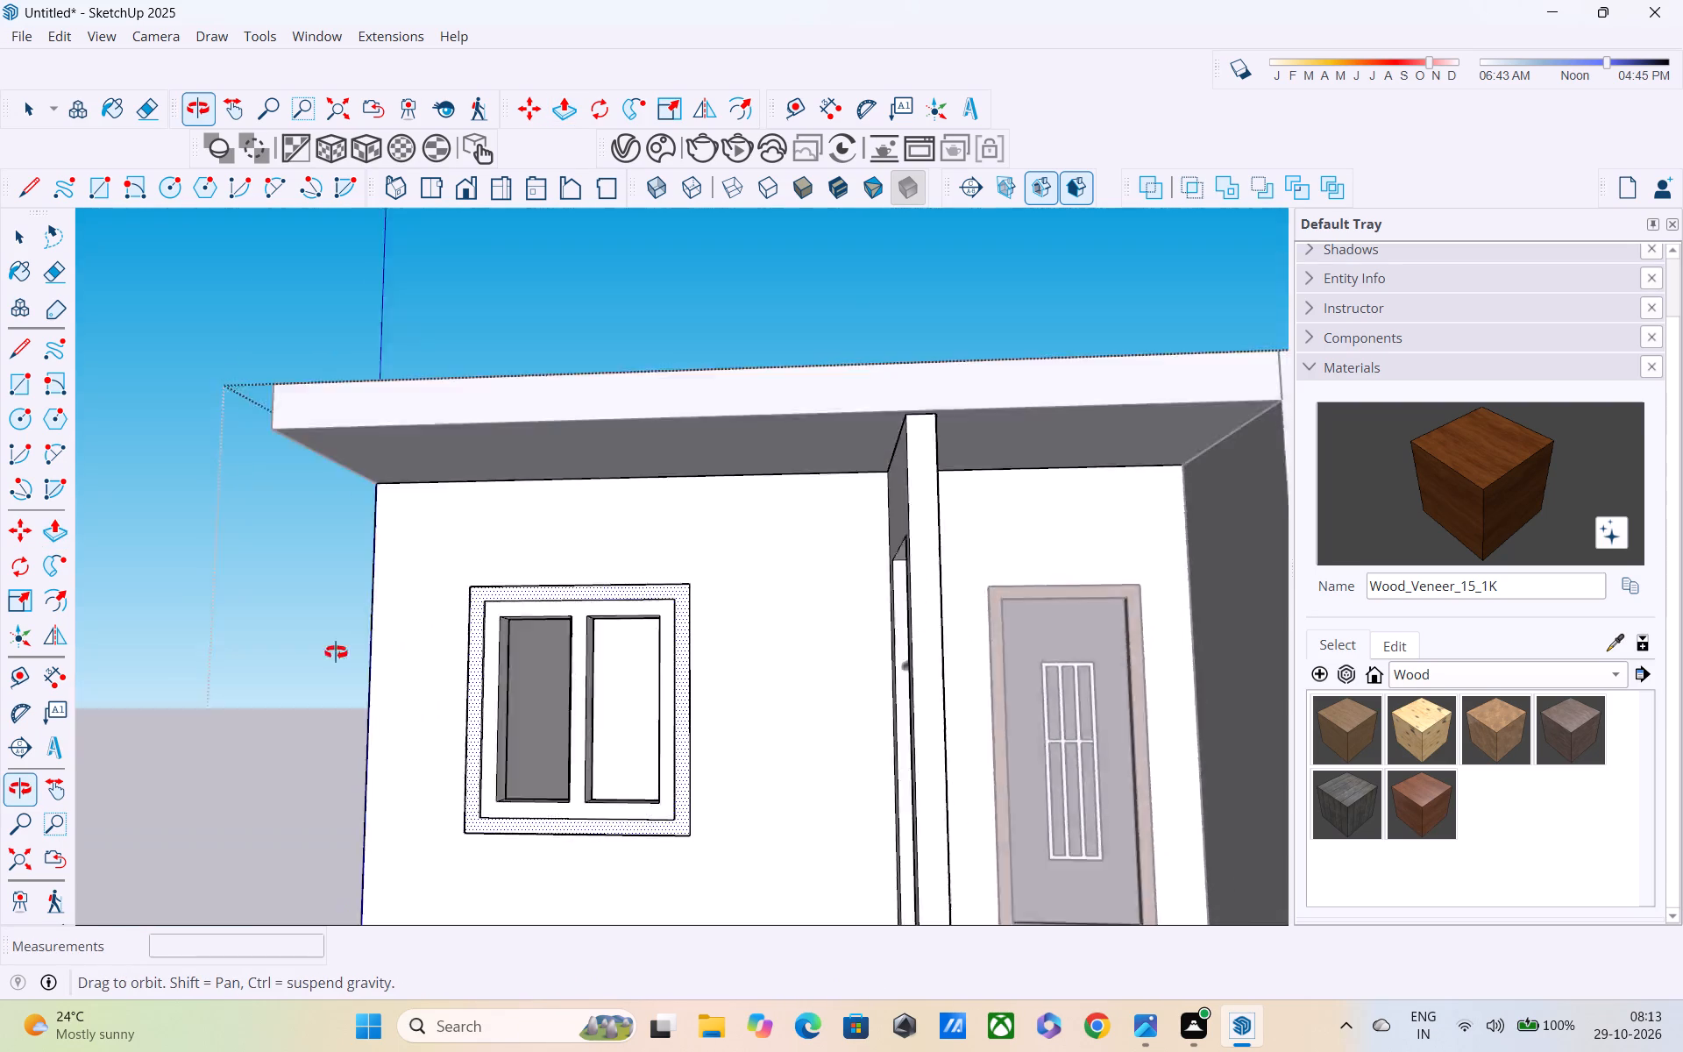
middle_drag(336, 652, 416, 734)
key(space)
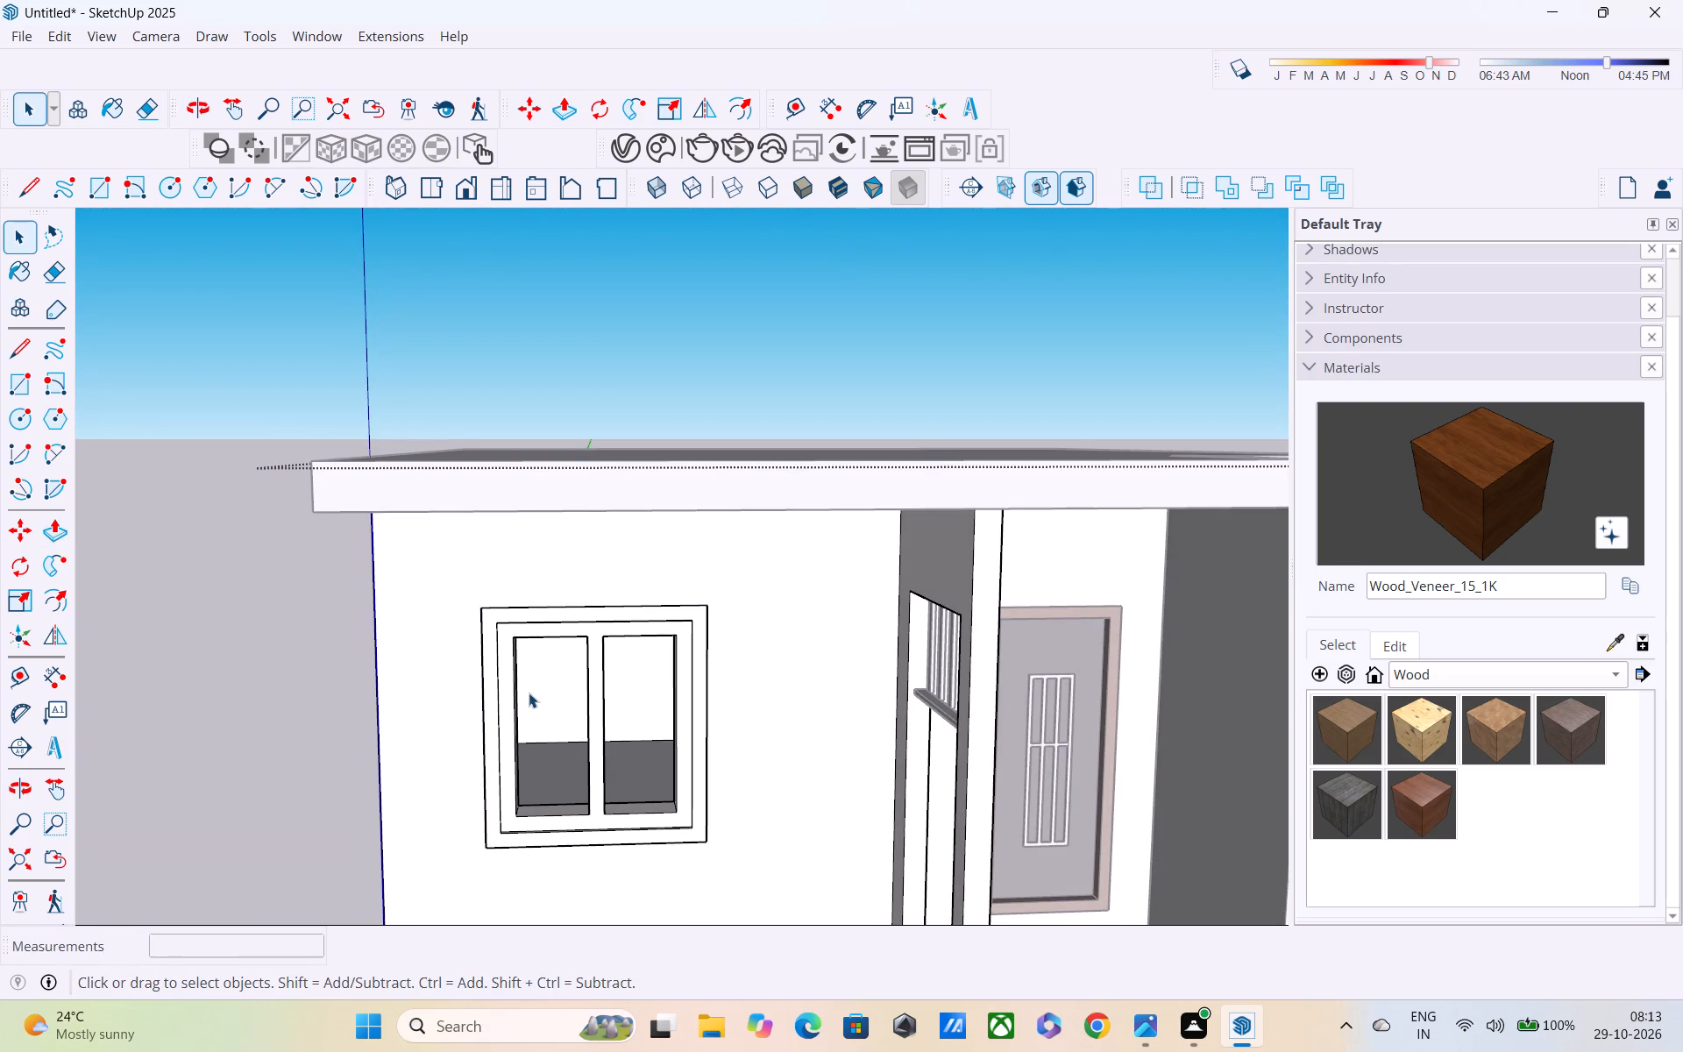
scroll(581, 735, up, 1)
middle_drag(565, 725, 433, 578)
scroll(529, 616, up, 4)
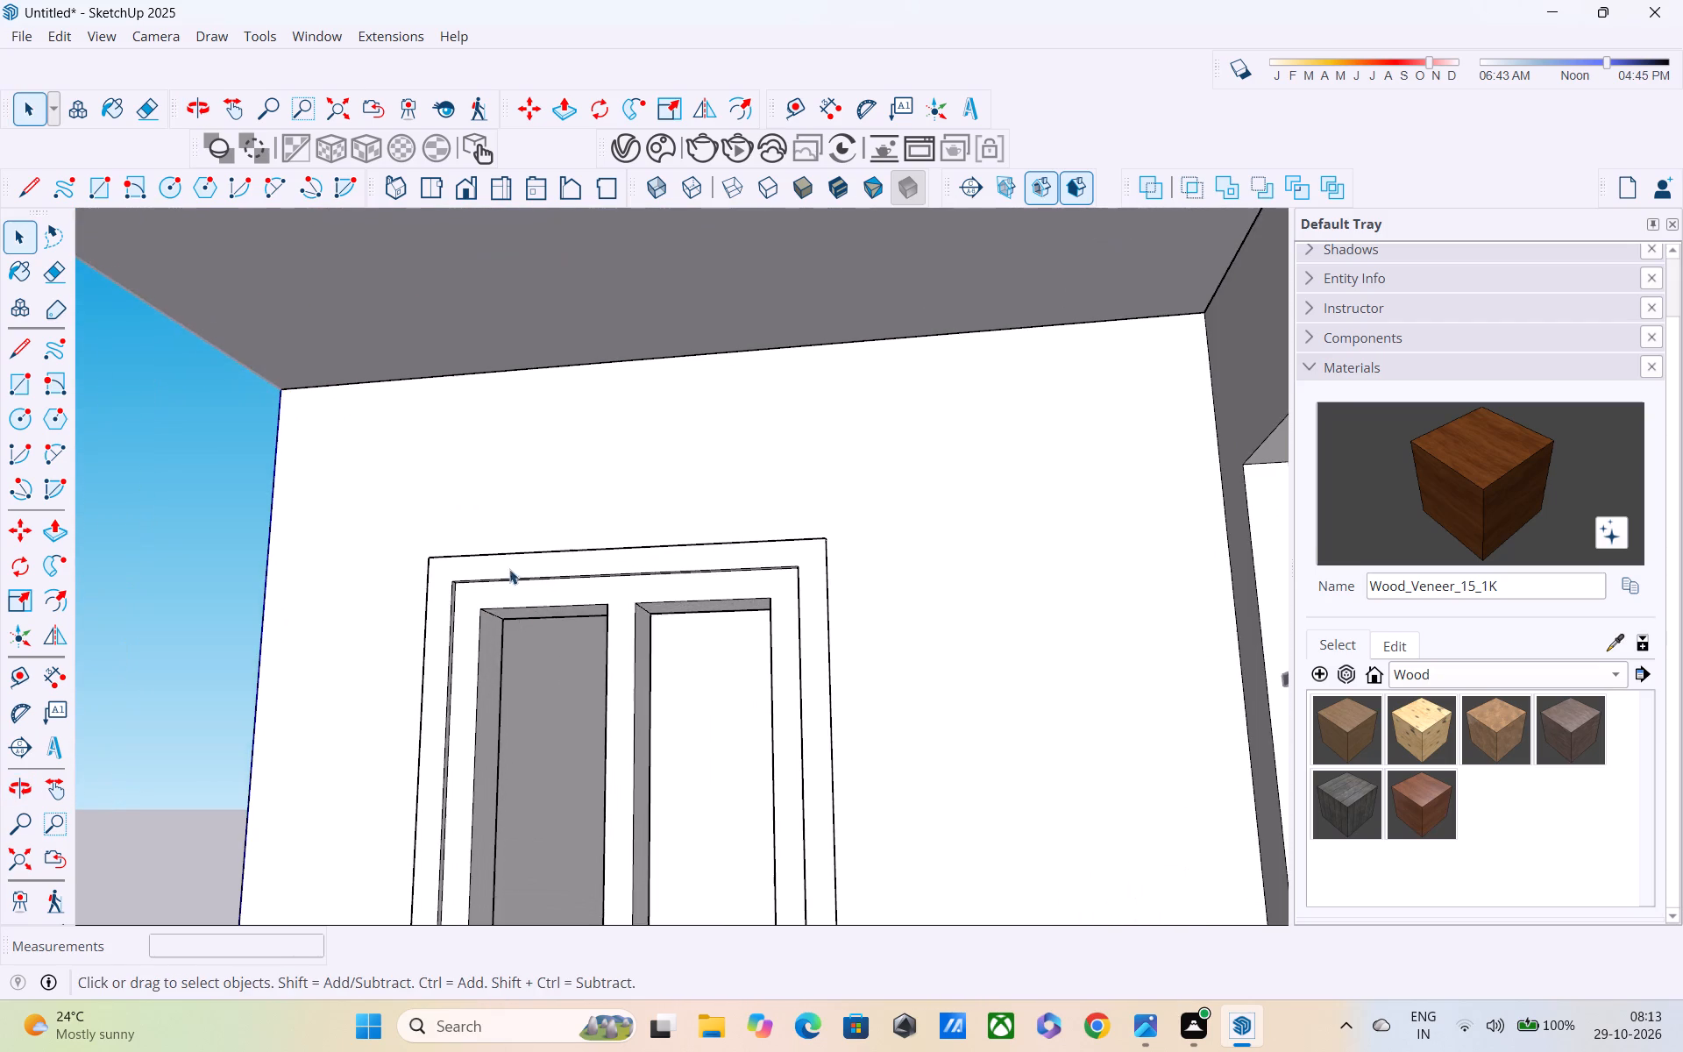
middle_drag(484, 579, 390, 462)
key(r)
scroll(533, 706, up, 4)
click(557, 682)
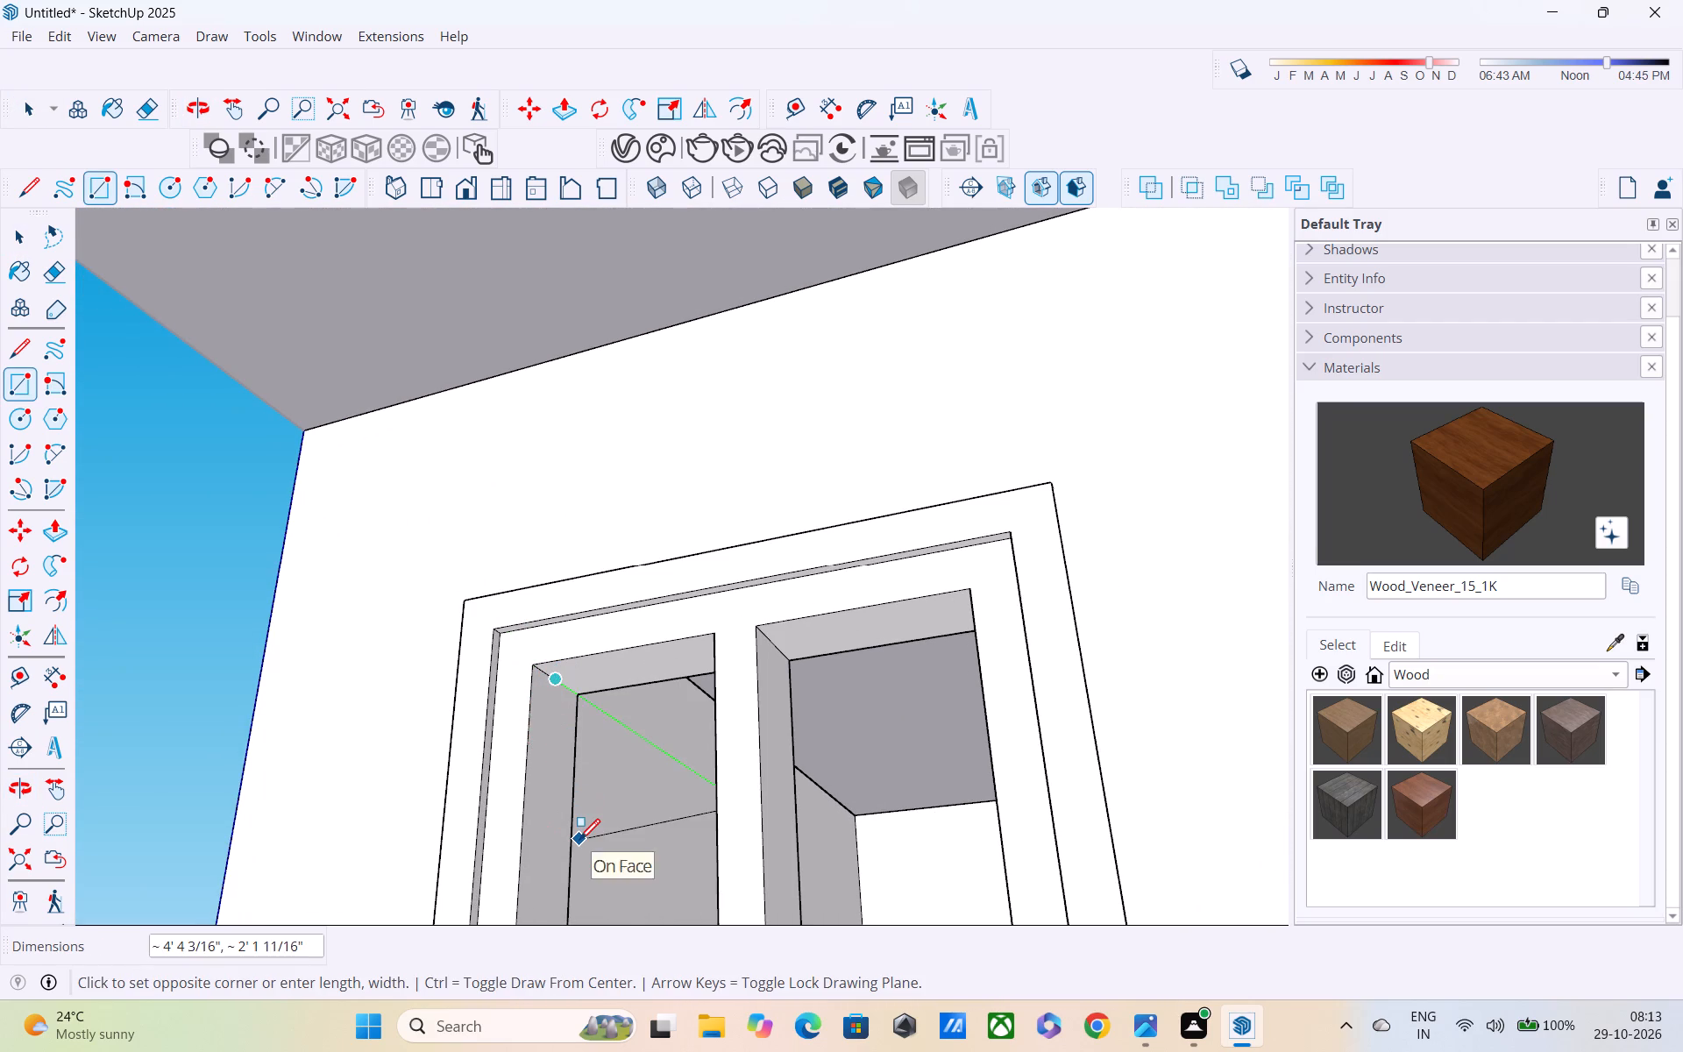
shift+middle_drag(557, 810, 432, 522)
middle_drag(484, 635, 308, 292)
middle_drag(498, 534, 307, 273)
middle_drag(334, 427, 641, 634)
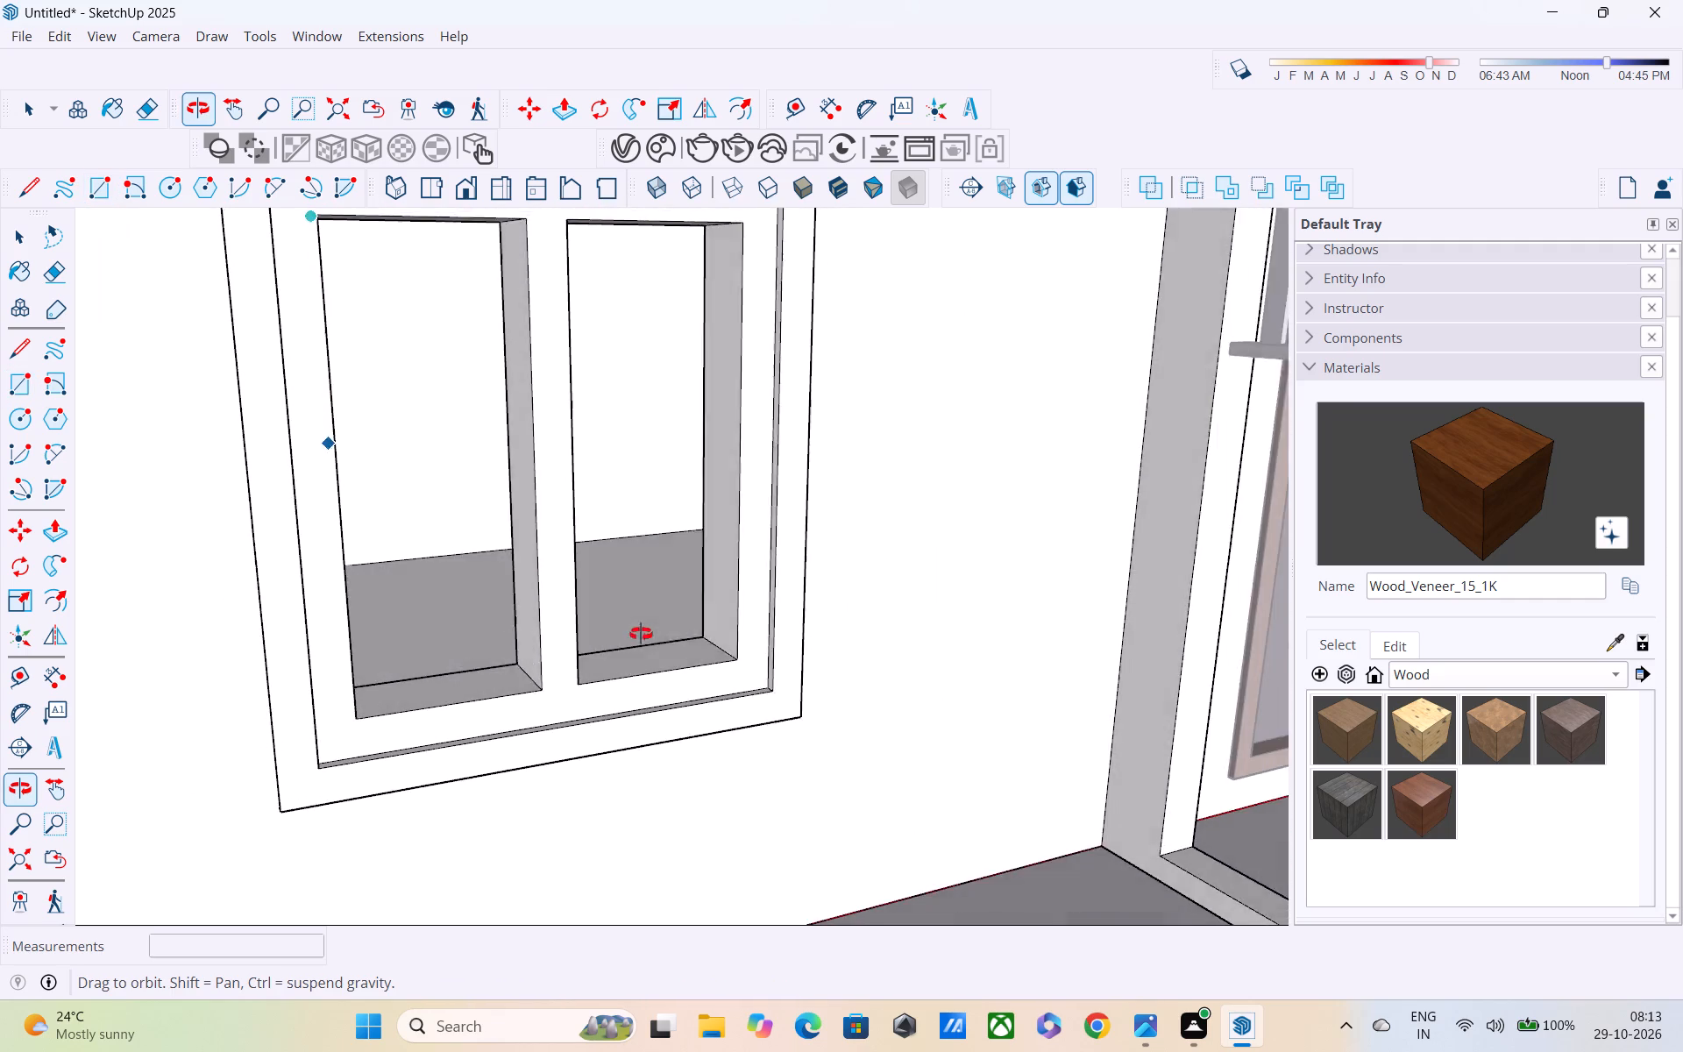
middle_drag(641, 634, 721, 634)
scroll(440, 673, up, 4)
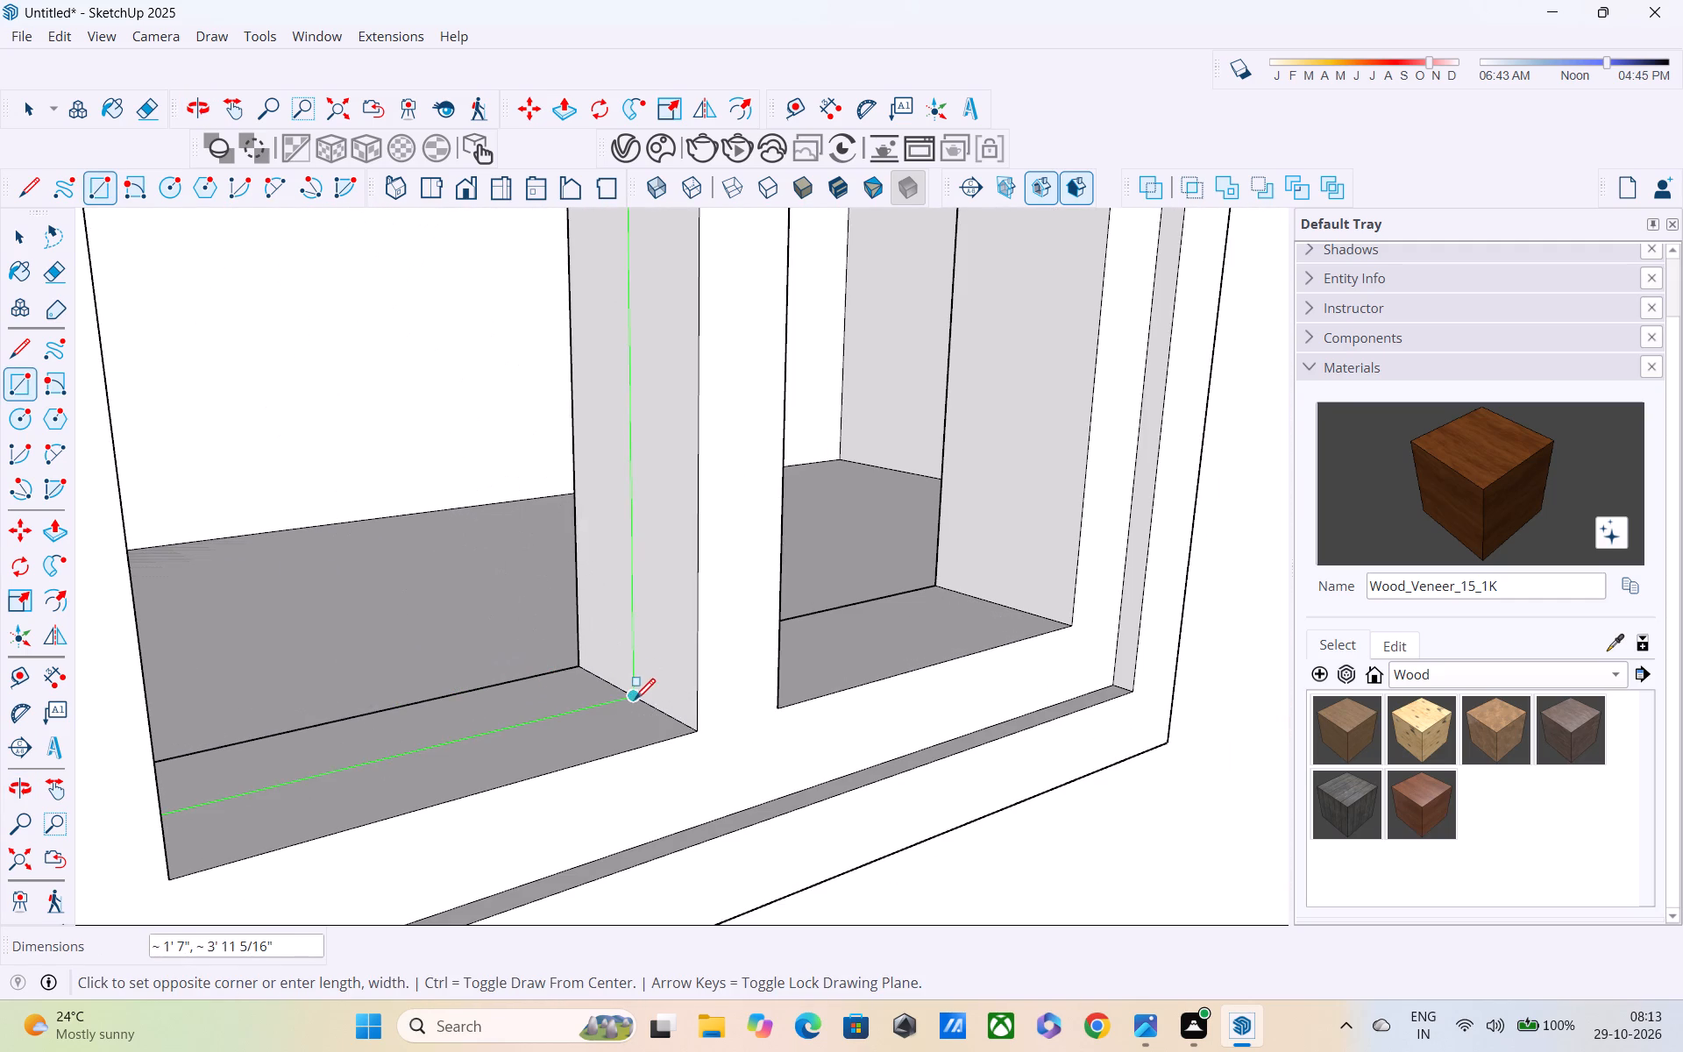
click(634, 702)
Draw a matching rectangle of about 1' 7" by 3' 11 5/16" at mid-depth in the pane opening nearer the partition.
middle_drag(493, 674, 0, 593)
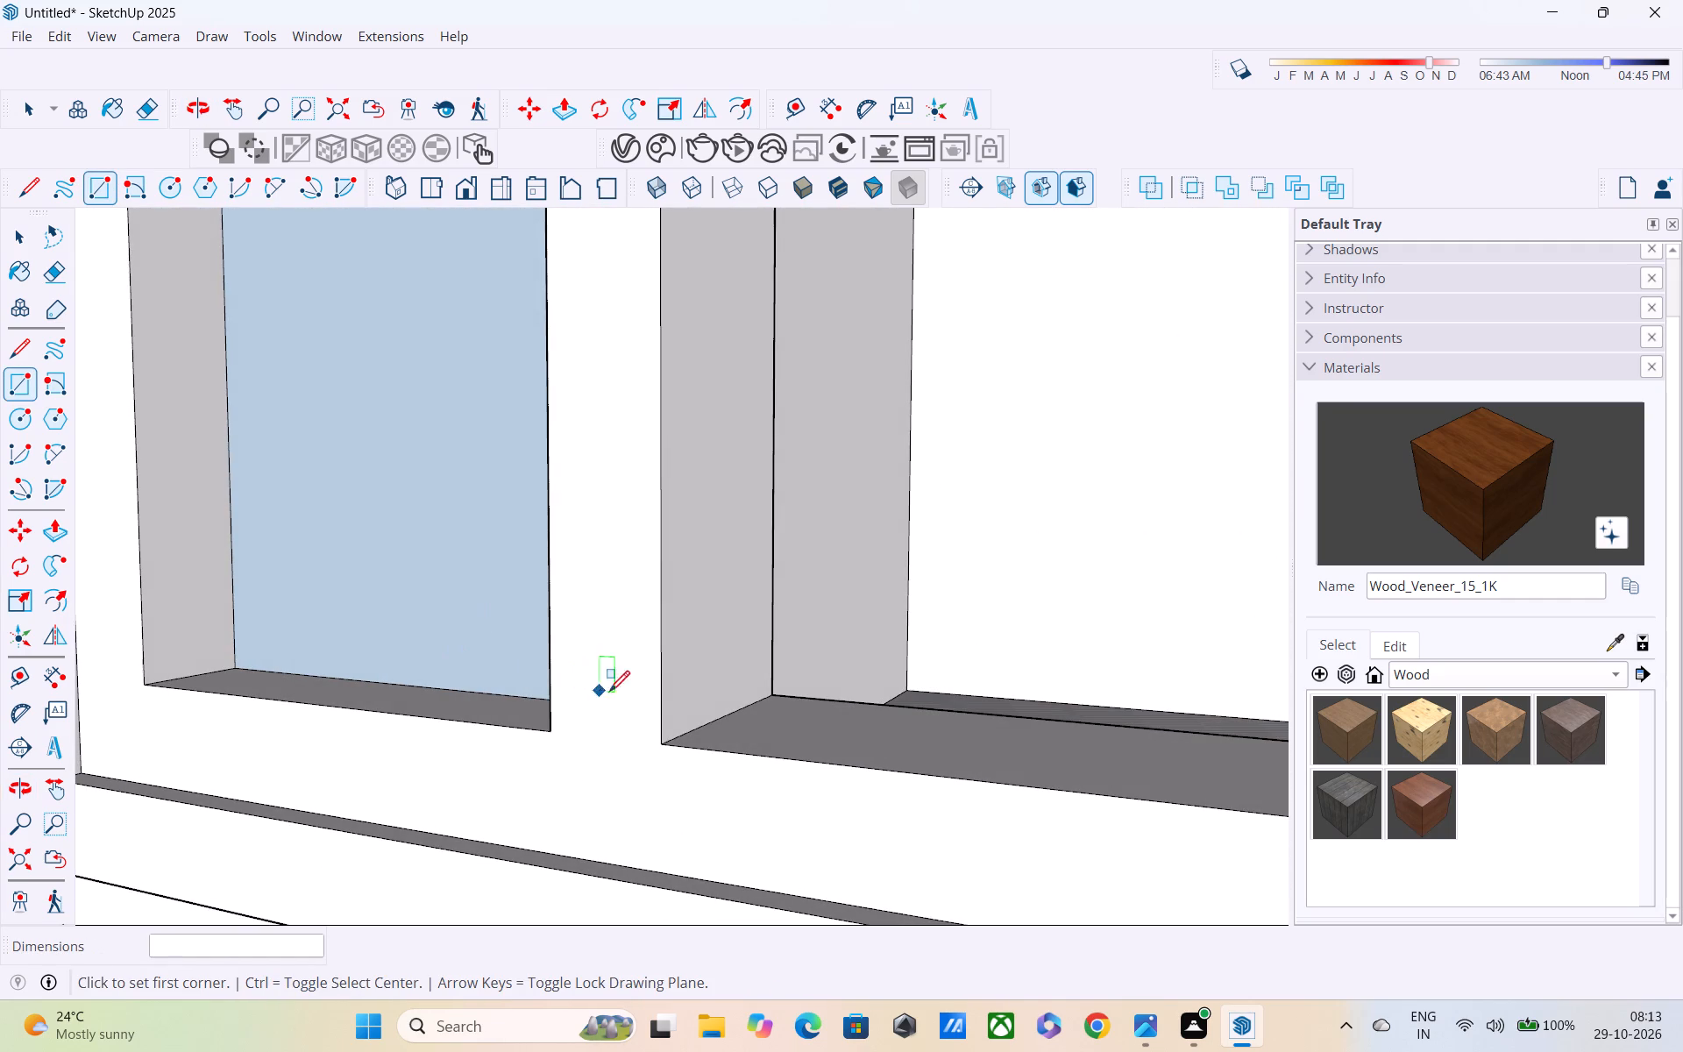
click(727, 716)
scroll(766, 717, down, 4)
shift+middle_drag(952, 736, 517, 764)
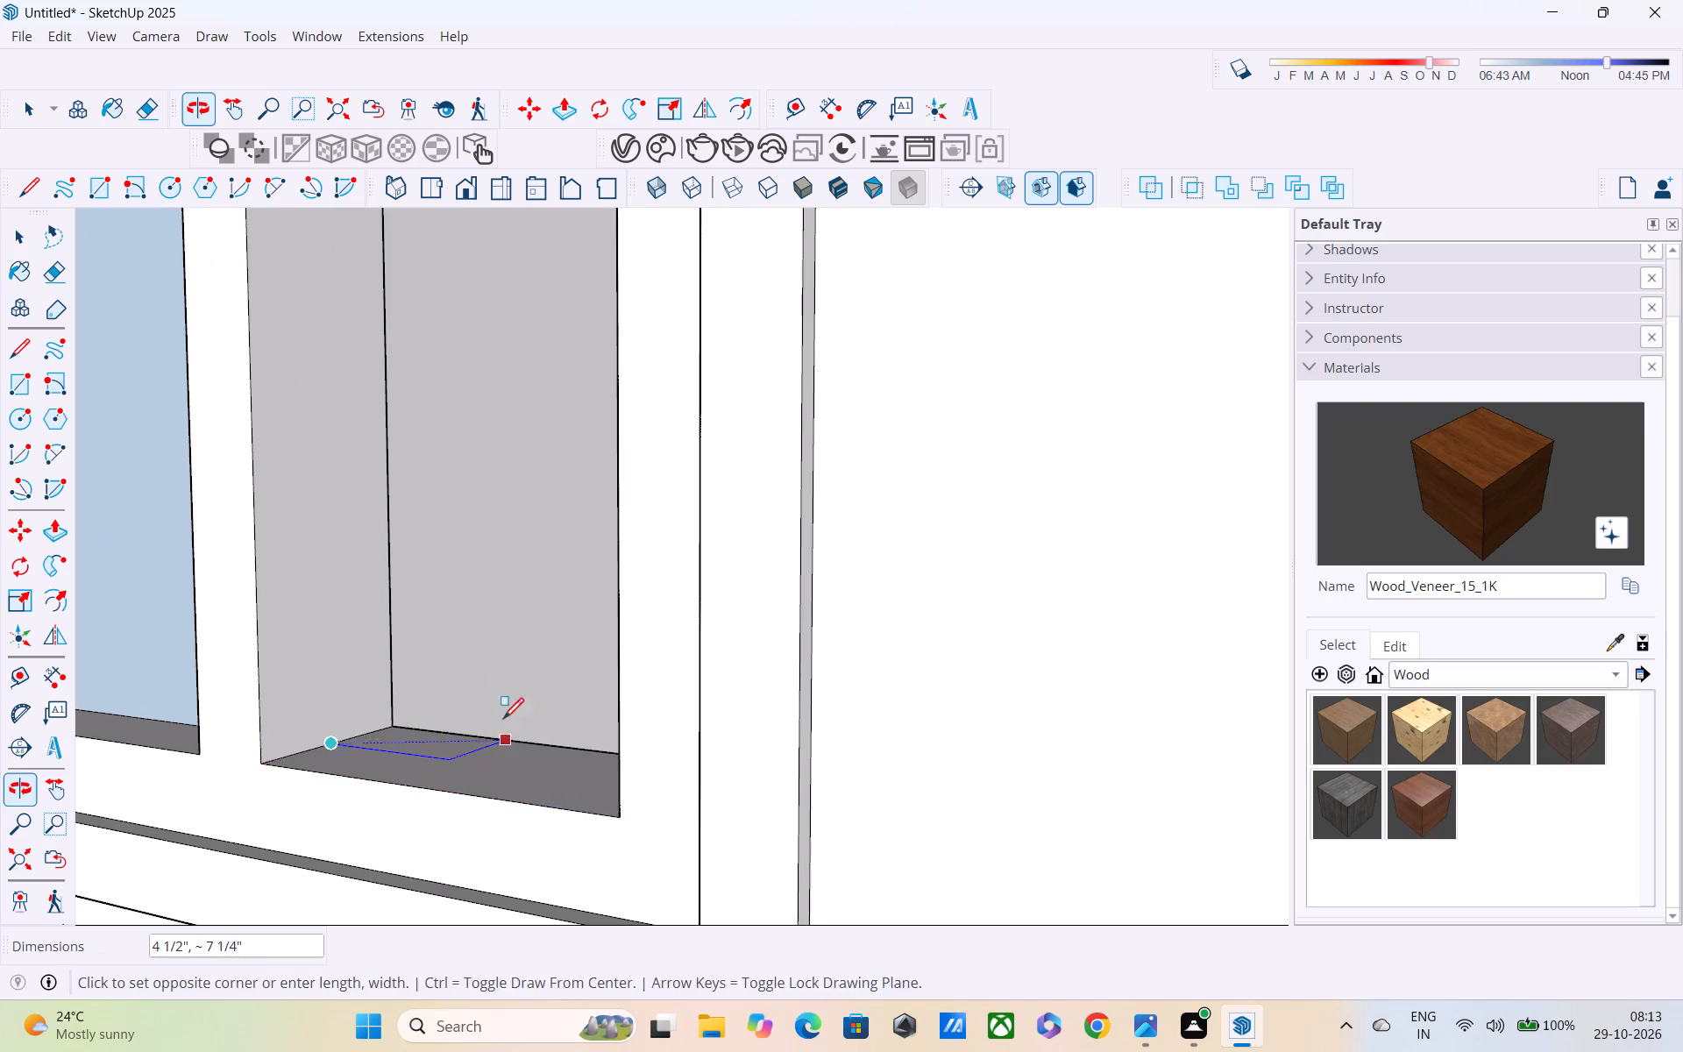
middle_drag(498, 688, 268, 648)
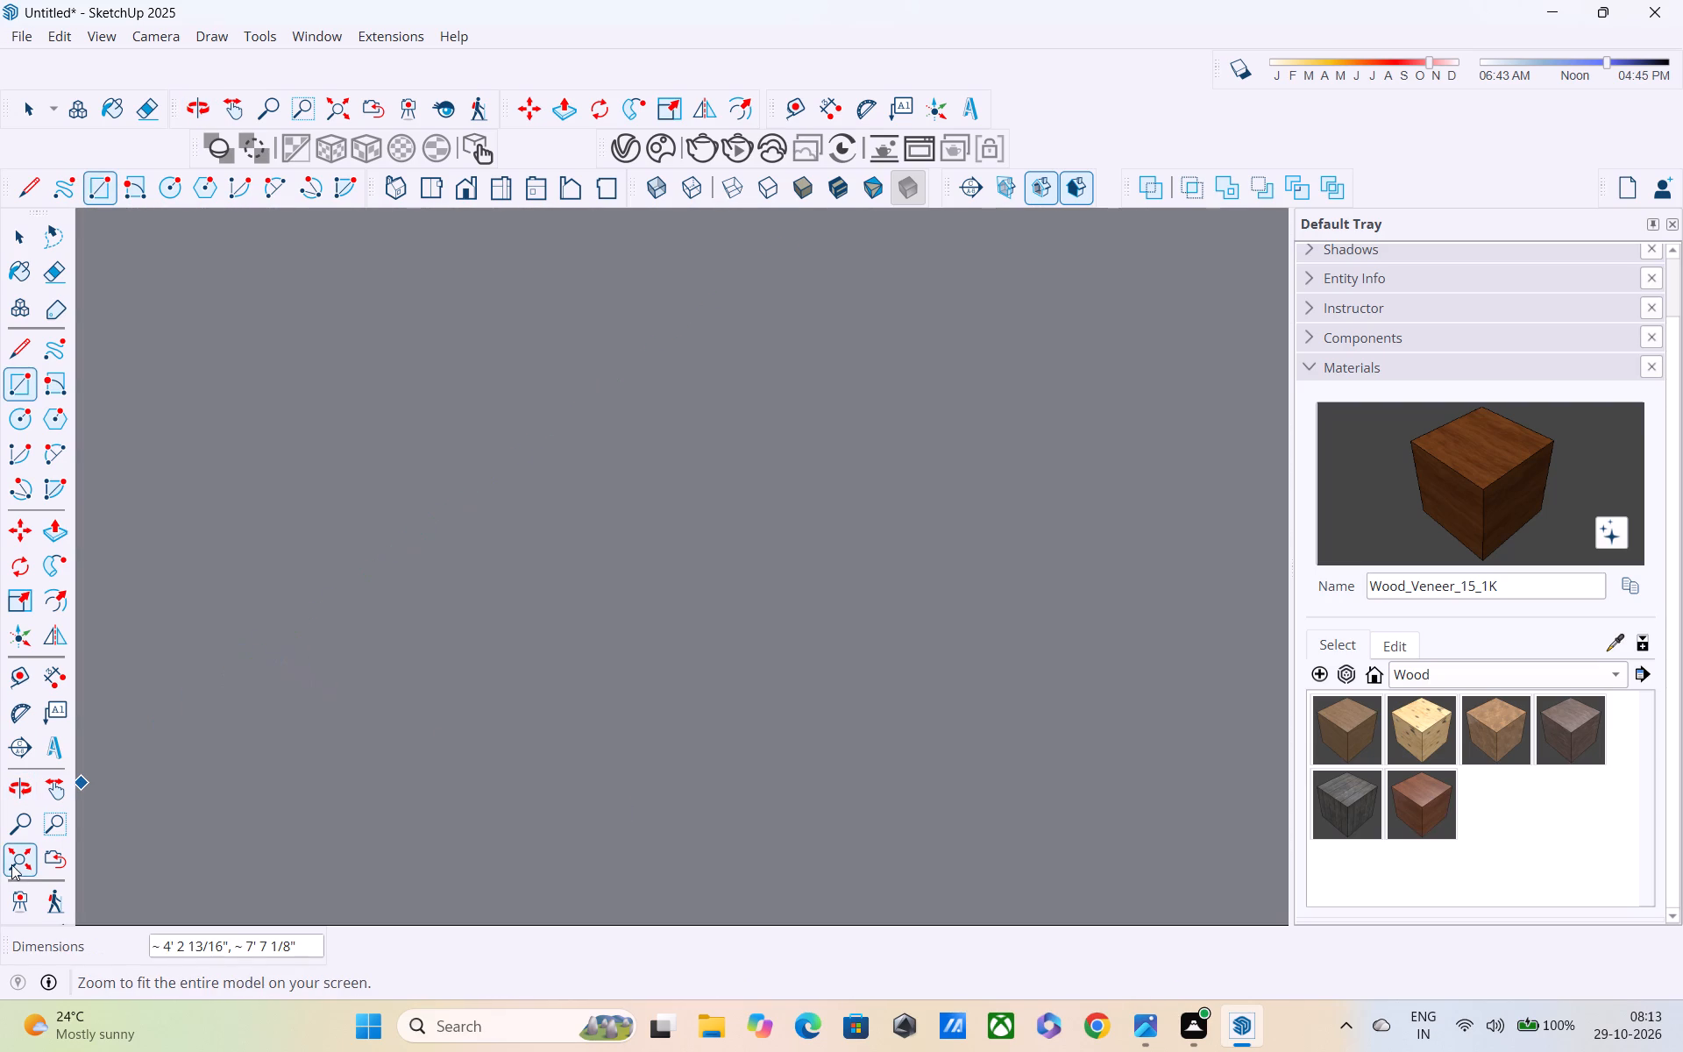
click(11, 864)
shift+middle_drag(869, 573, 557, 750)
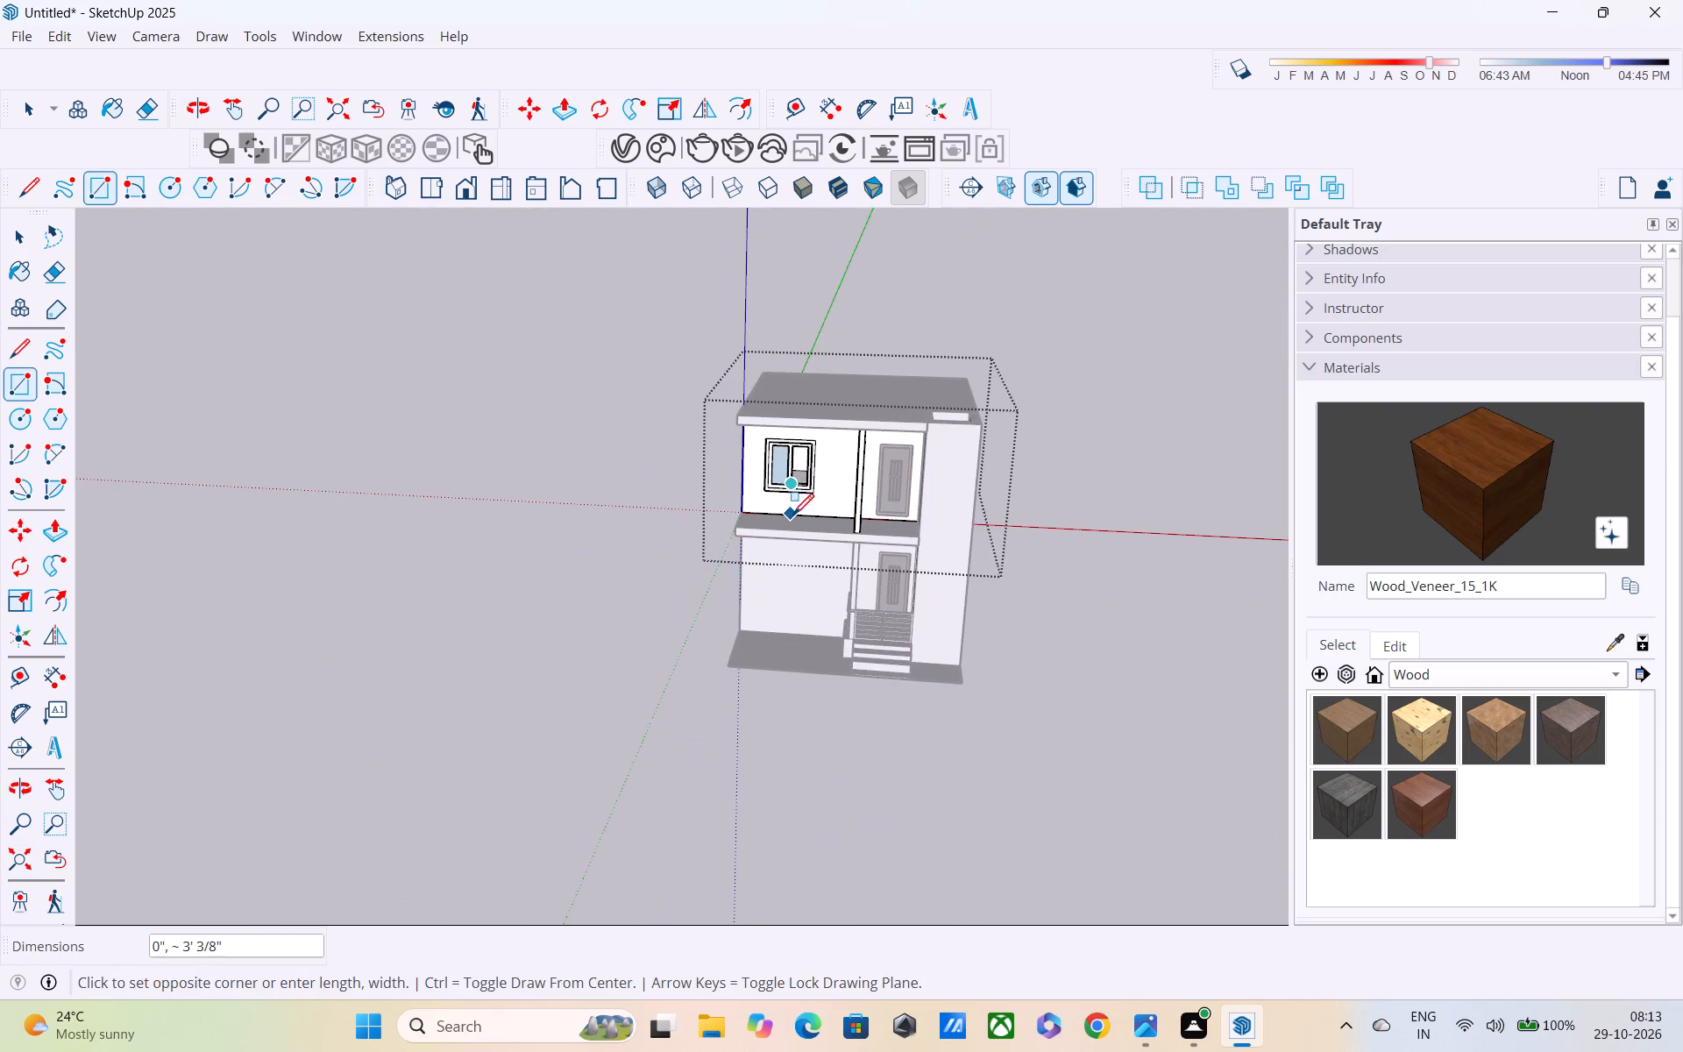
scroll(795, 508, up, 5)
shift+middle_drag(806, 479, 727, 665)
scroll(727, 665, up, 4)
middle_drag(675, 775, 709, 687)
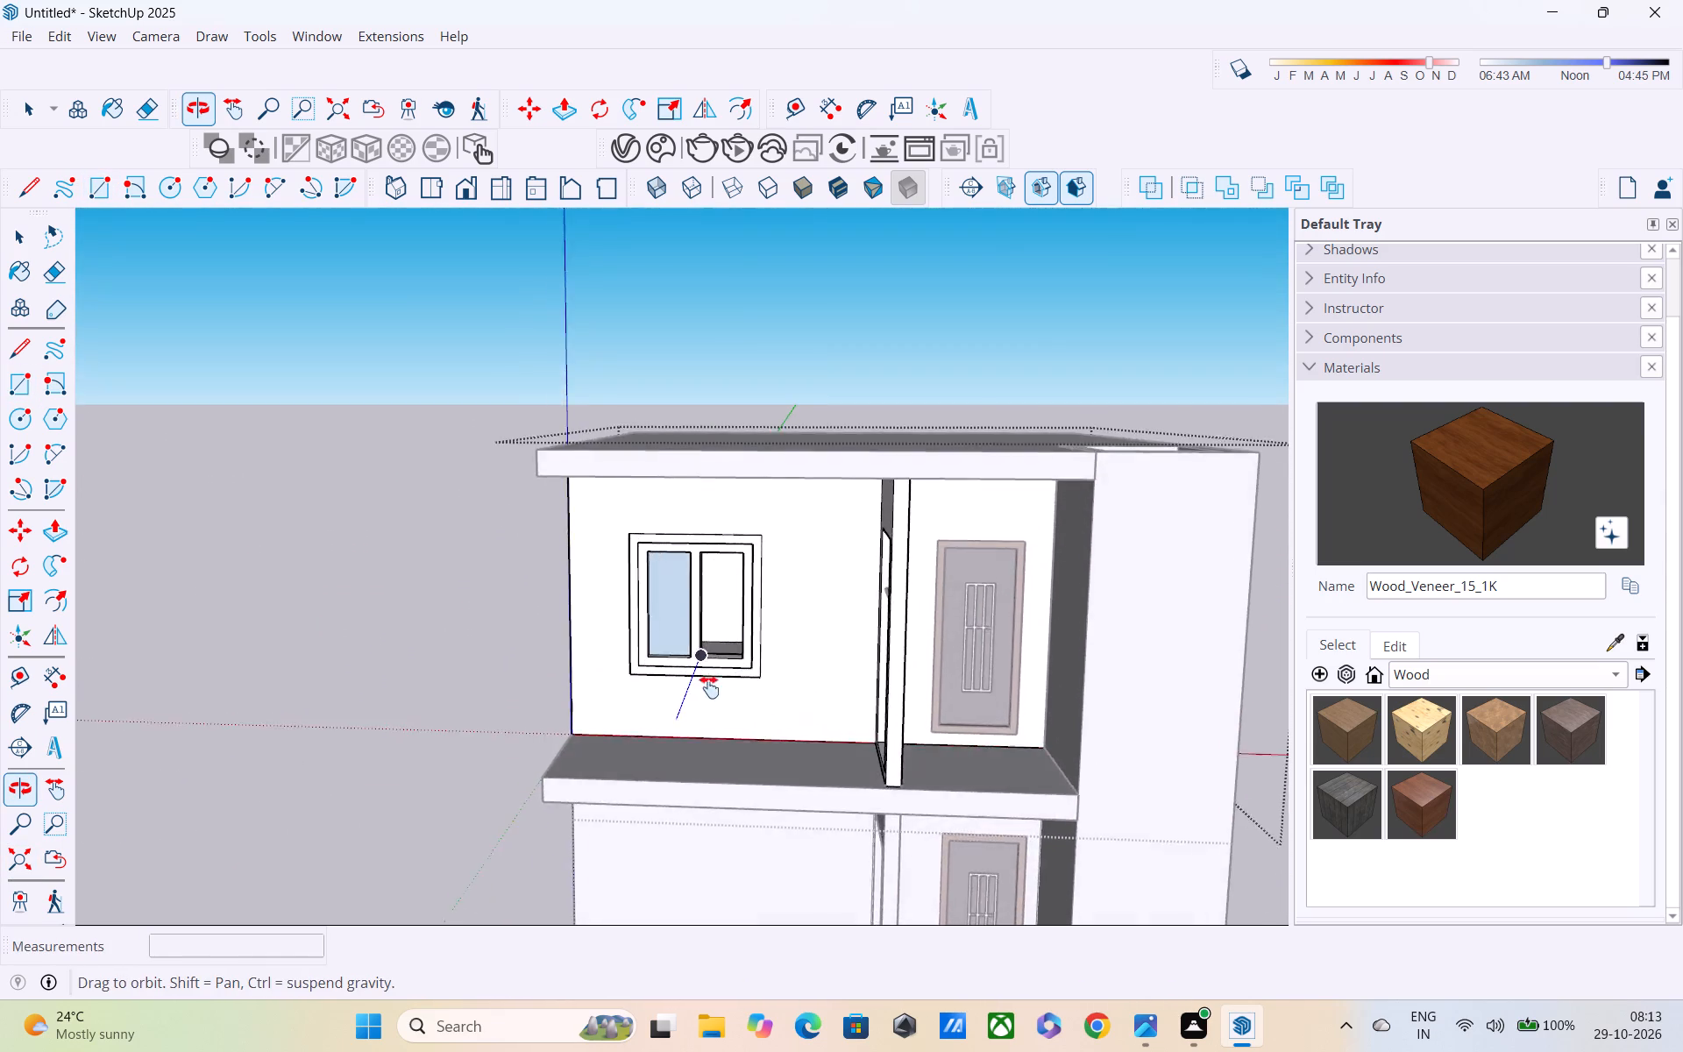
middle_drag(709, 687, 643, 757)
scroll(678, 652, up, 4)
middle_drag(689, 675, 880, 394)
scroll(761, 596, up, 3)
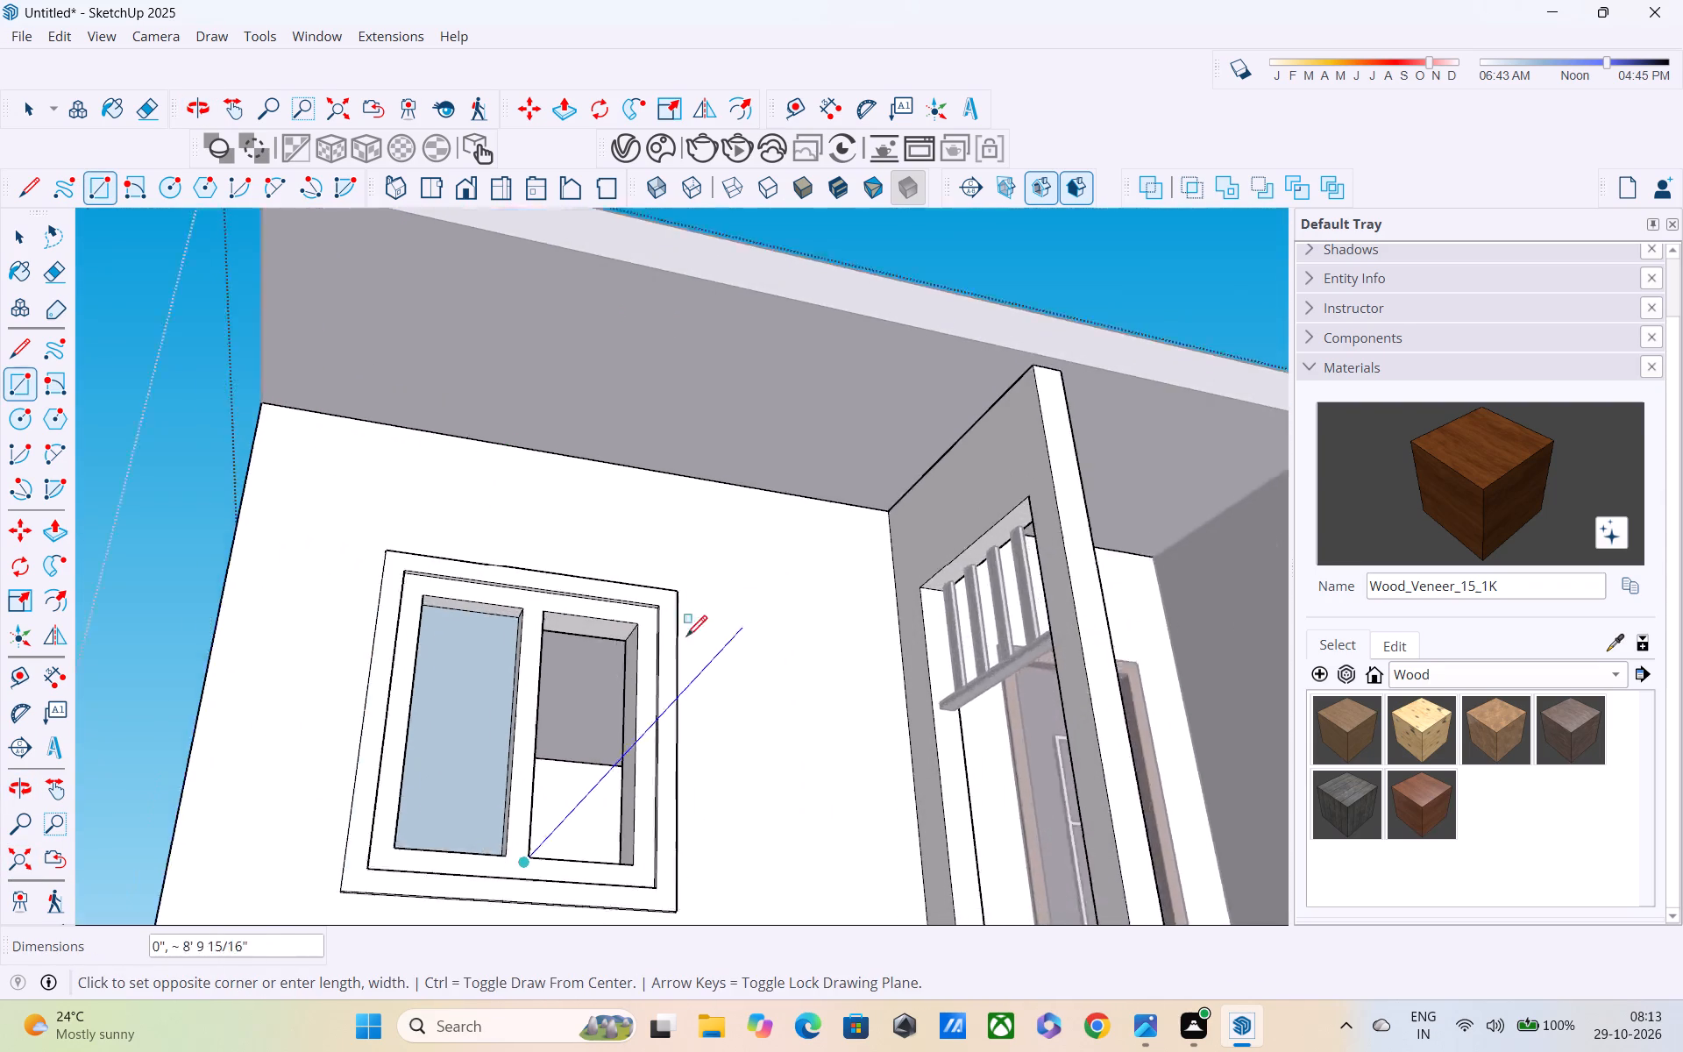
scroll(686, 638, up, 2)
scroll(583, 643, up, 4)
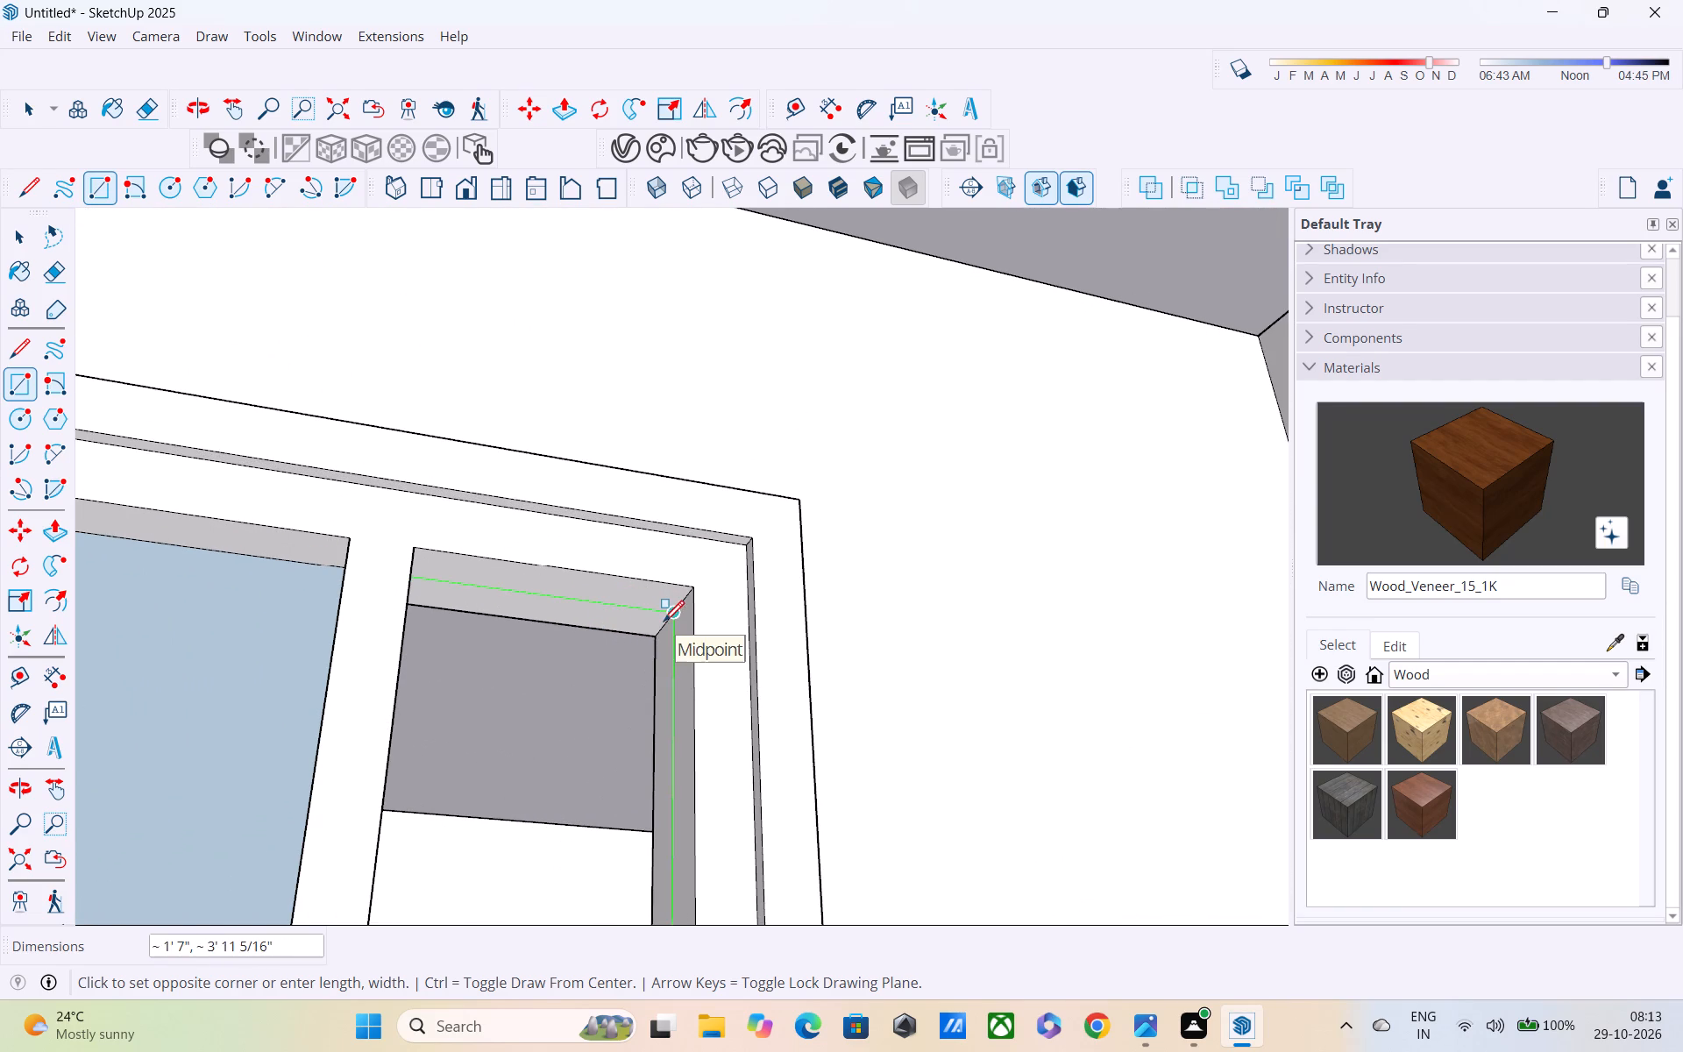
click(664, 622)
Paint the front face of the inner window frame and mullion with Wood_Planks_01_1K.
scroll(667, 640, down, 5)
shift+scroll(657, 512, up, 1)
scroll(625, 654, down, 3)
shift+middle_drag(617, 675, 621, 373)
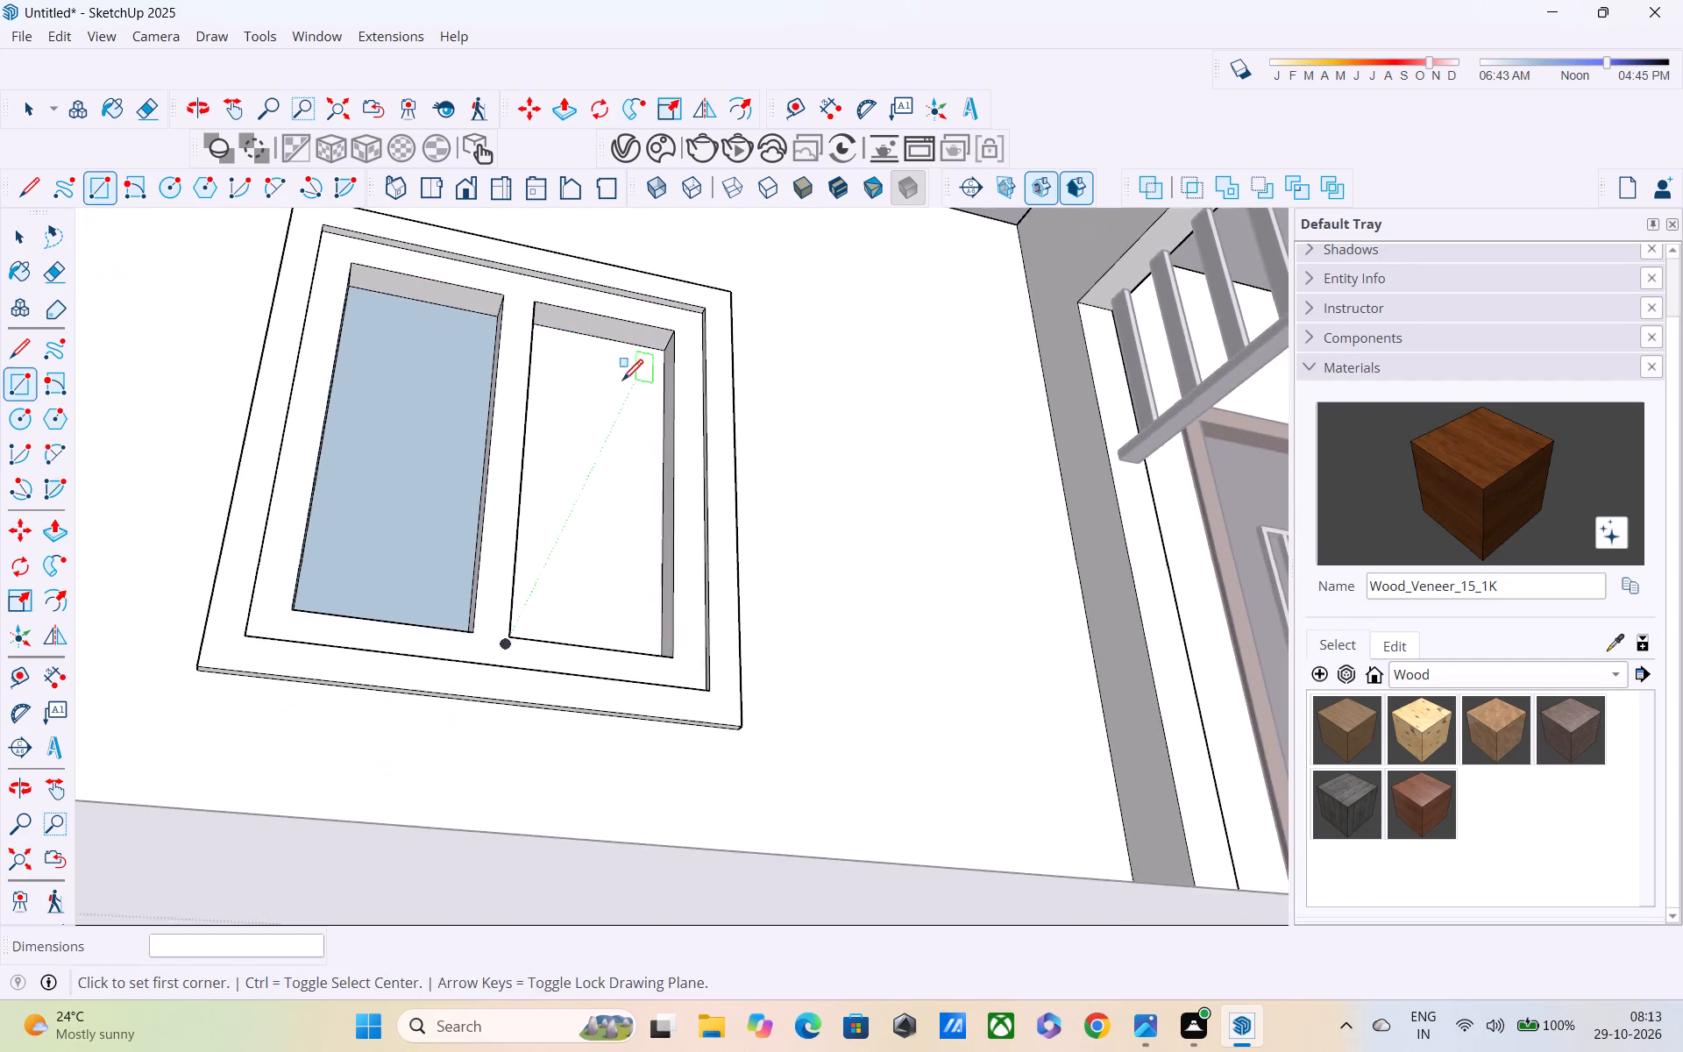
scroll(622, 393, up, 1)
scroll(622, 398, down, 3)
middle_drag(617, 544, 490, 730)
key(space)
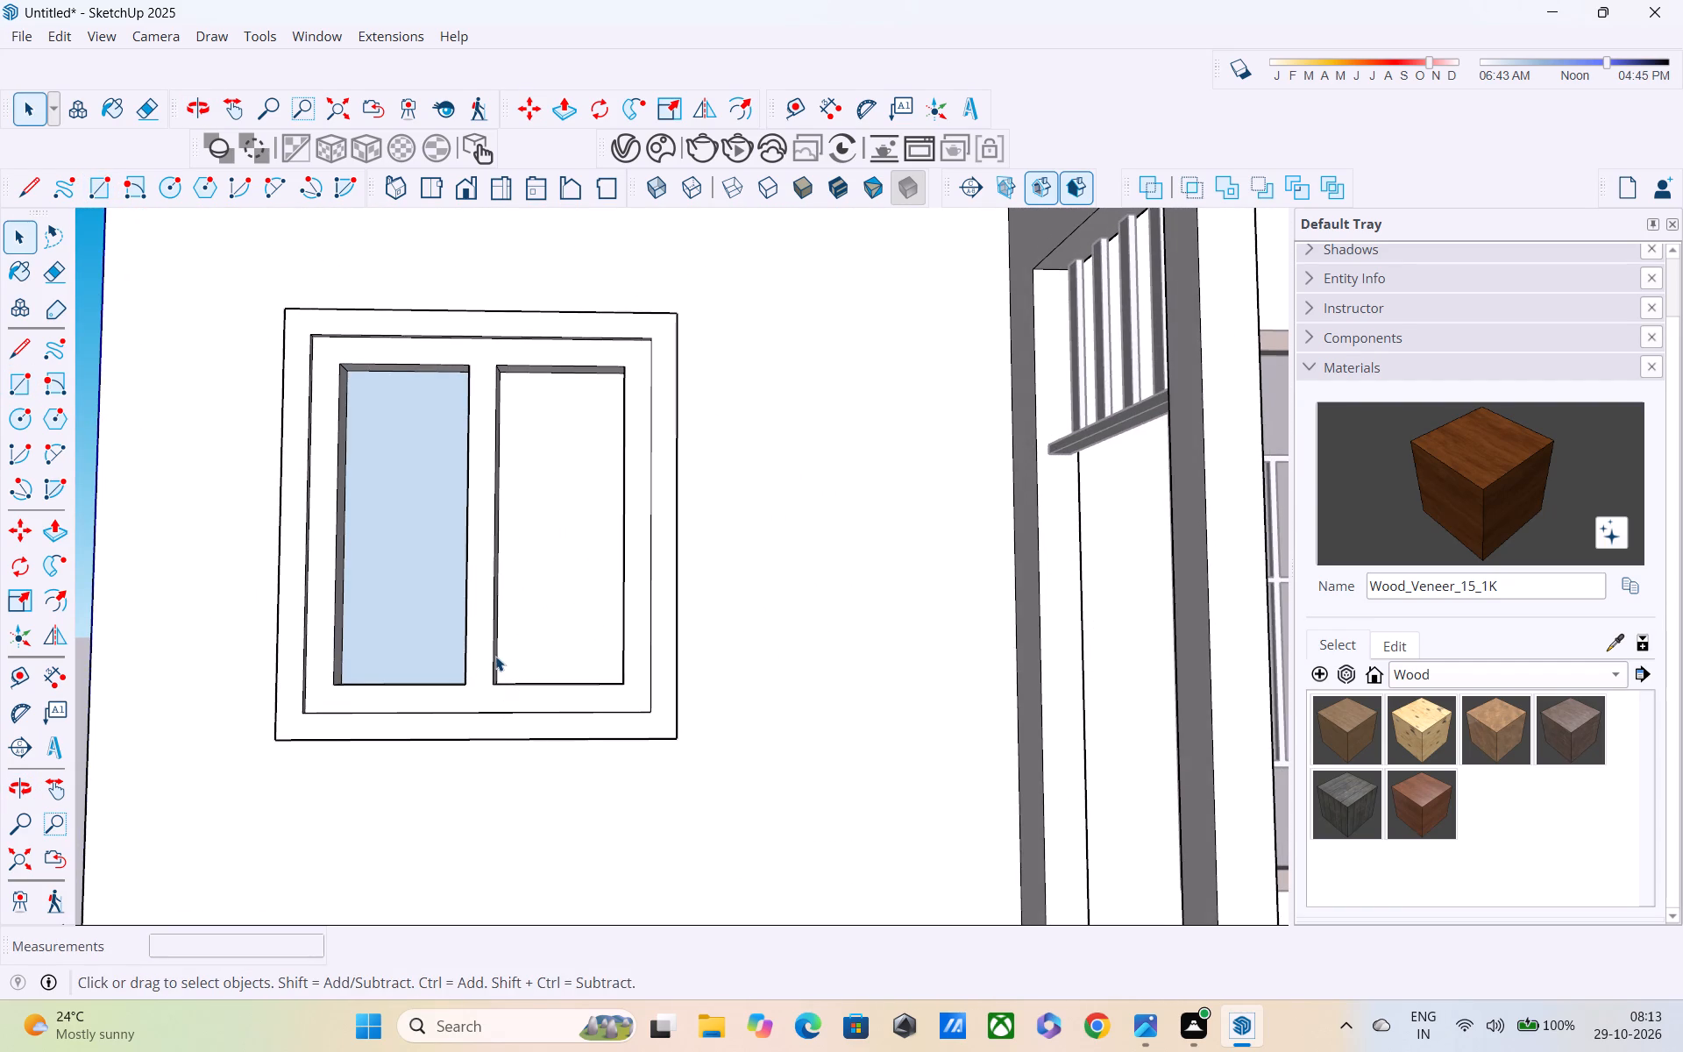
scroll(495, 656, down, 2)
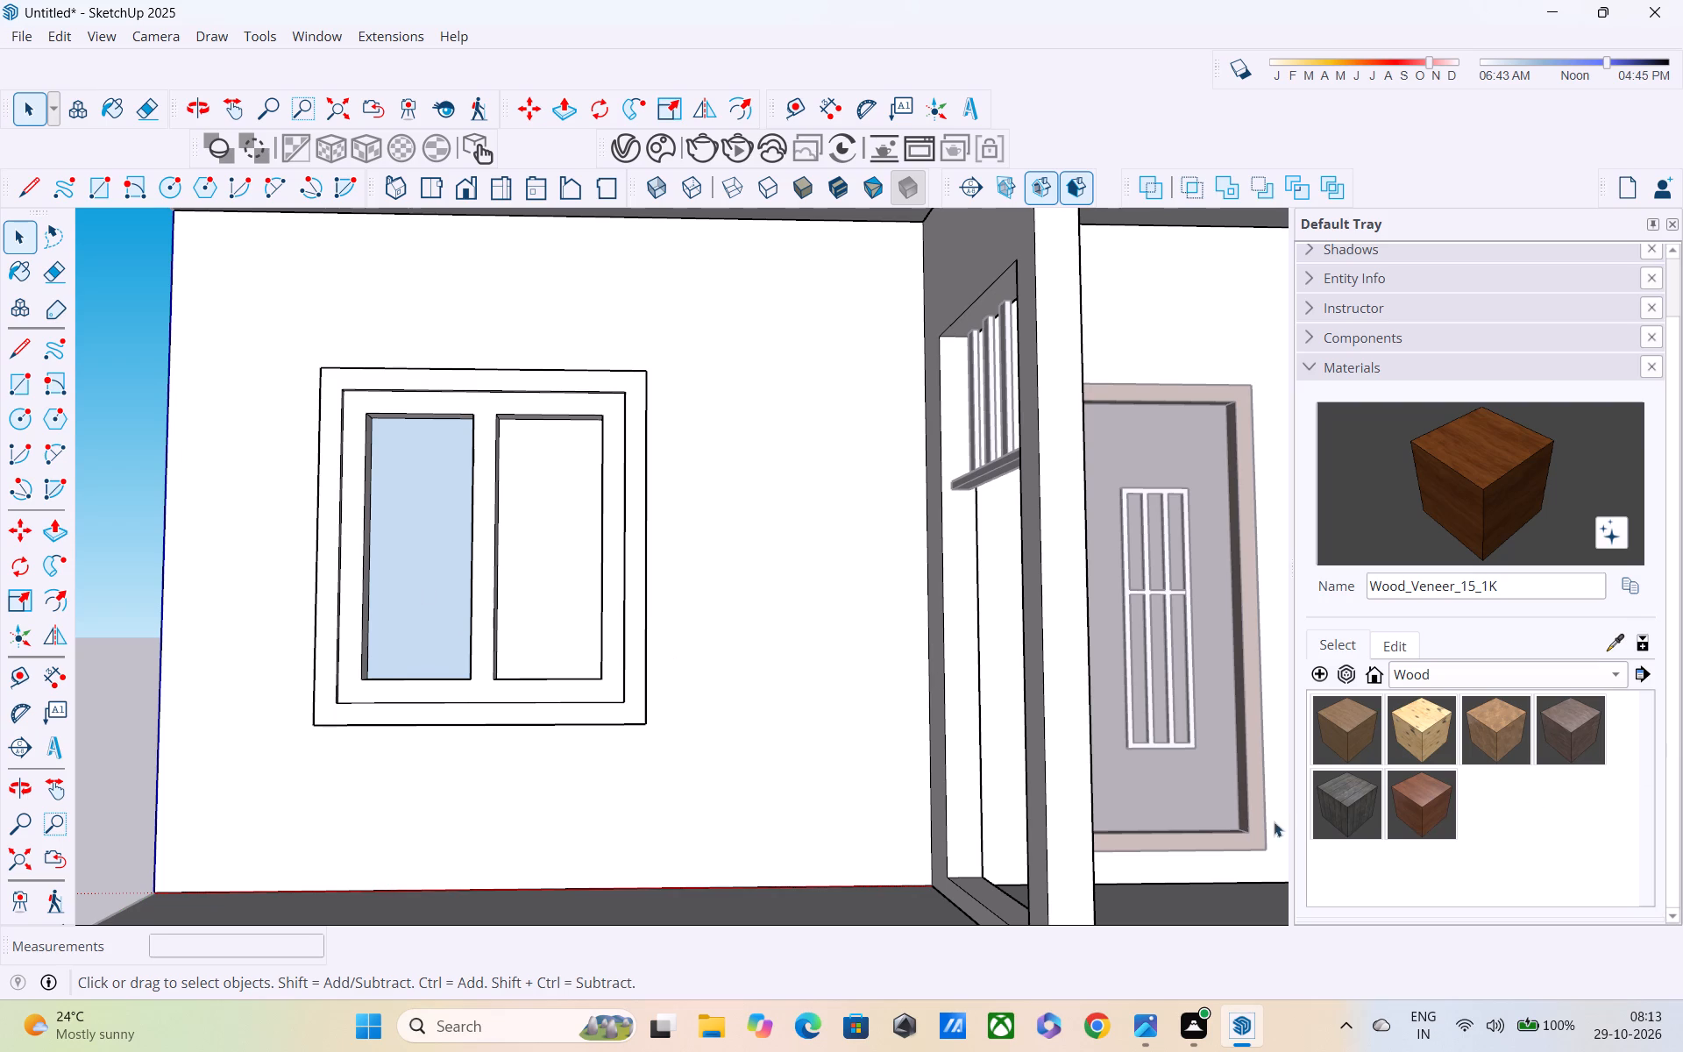
click(1340, 816)
click(536, 402)
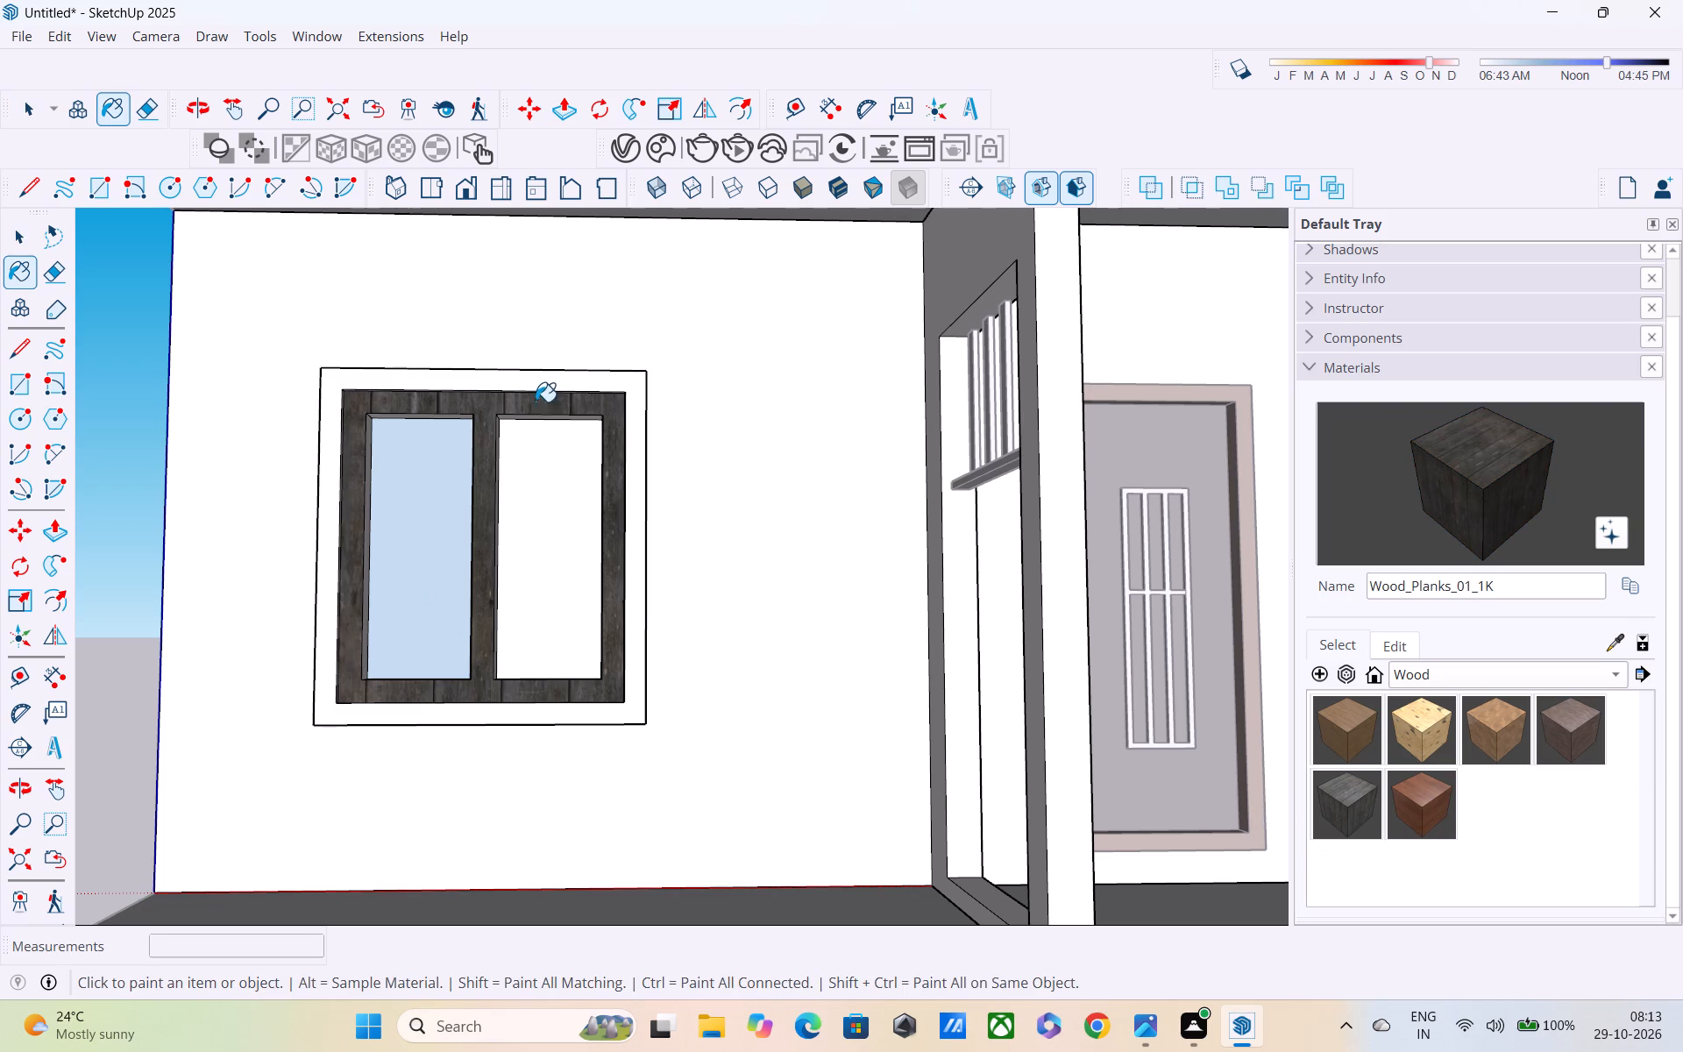
Paint the bottom reveals of both pane openings and their side reveals farther from the partition with Wood_Planks_01_1K.
middle_drag(510, 522, 406, 553)
scroll(405, 518, up, 4)
click(390, 503)
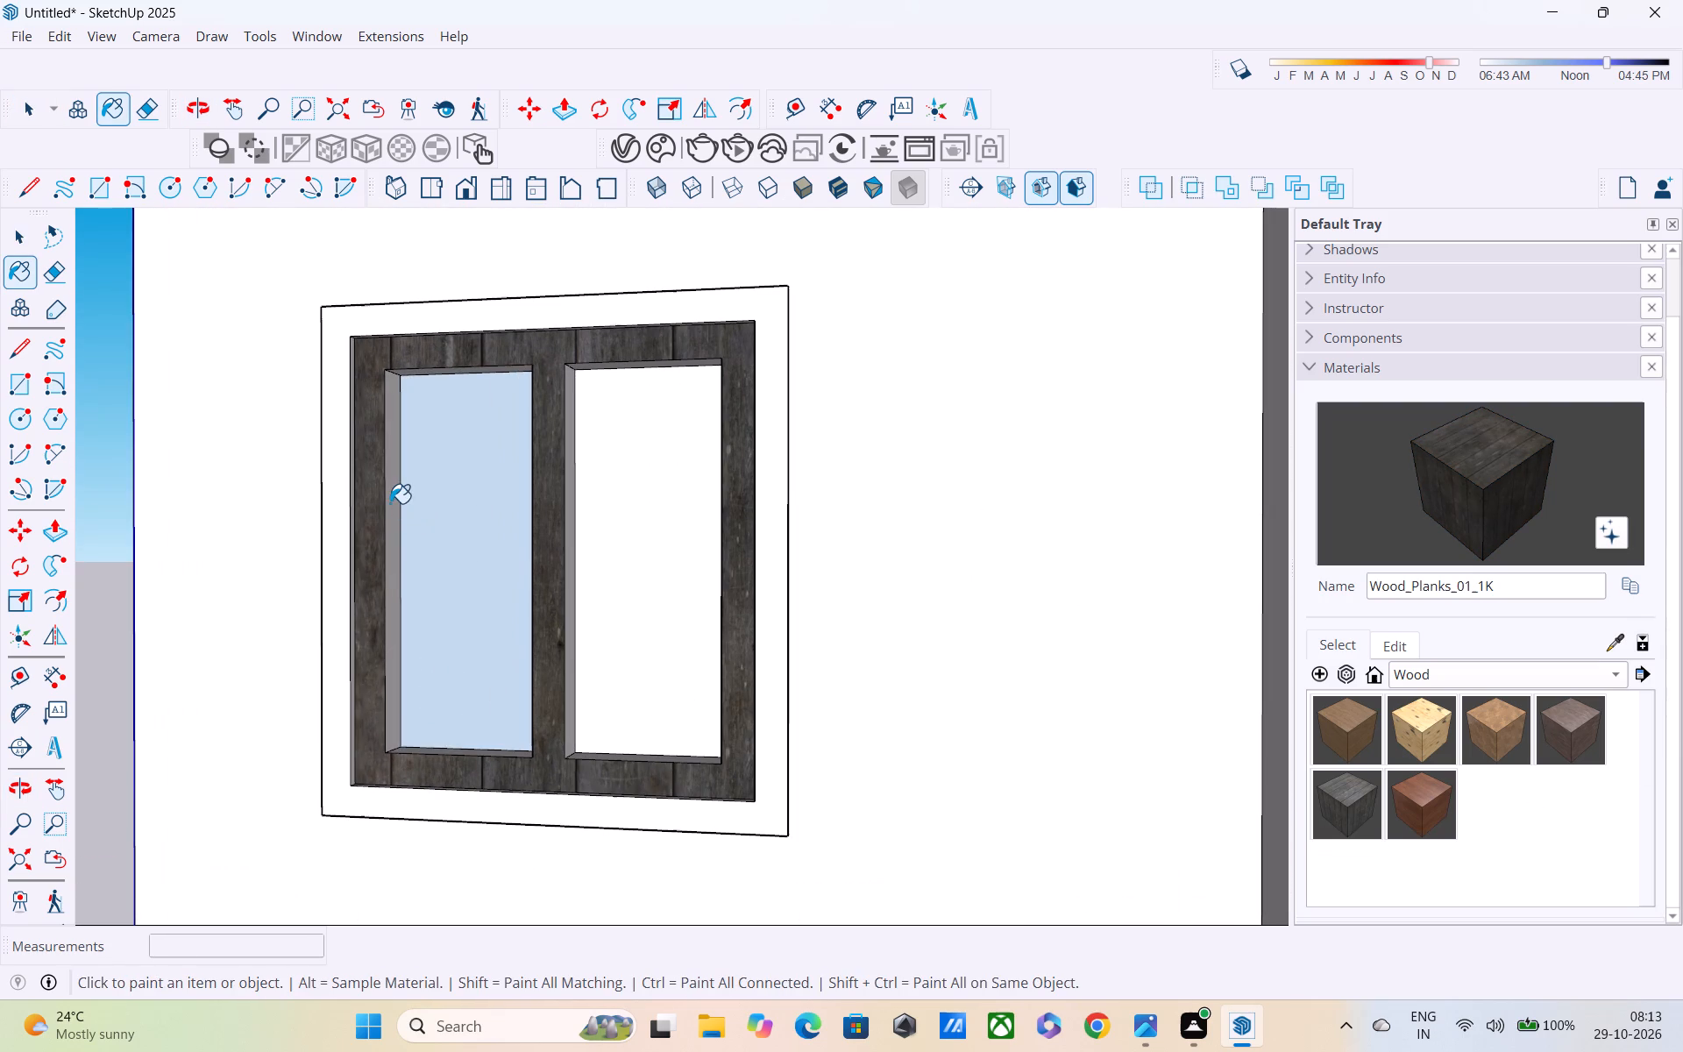
middle_drag(513, 657, 489, 852)
scroll(466, 787, up, 4)
click(458, 720)
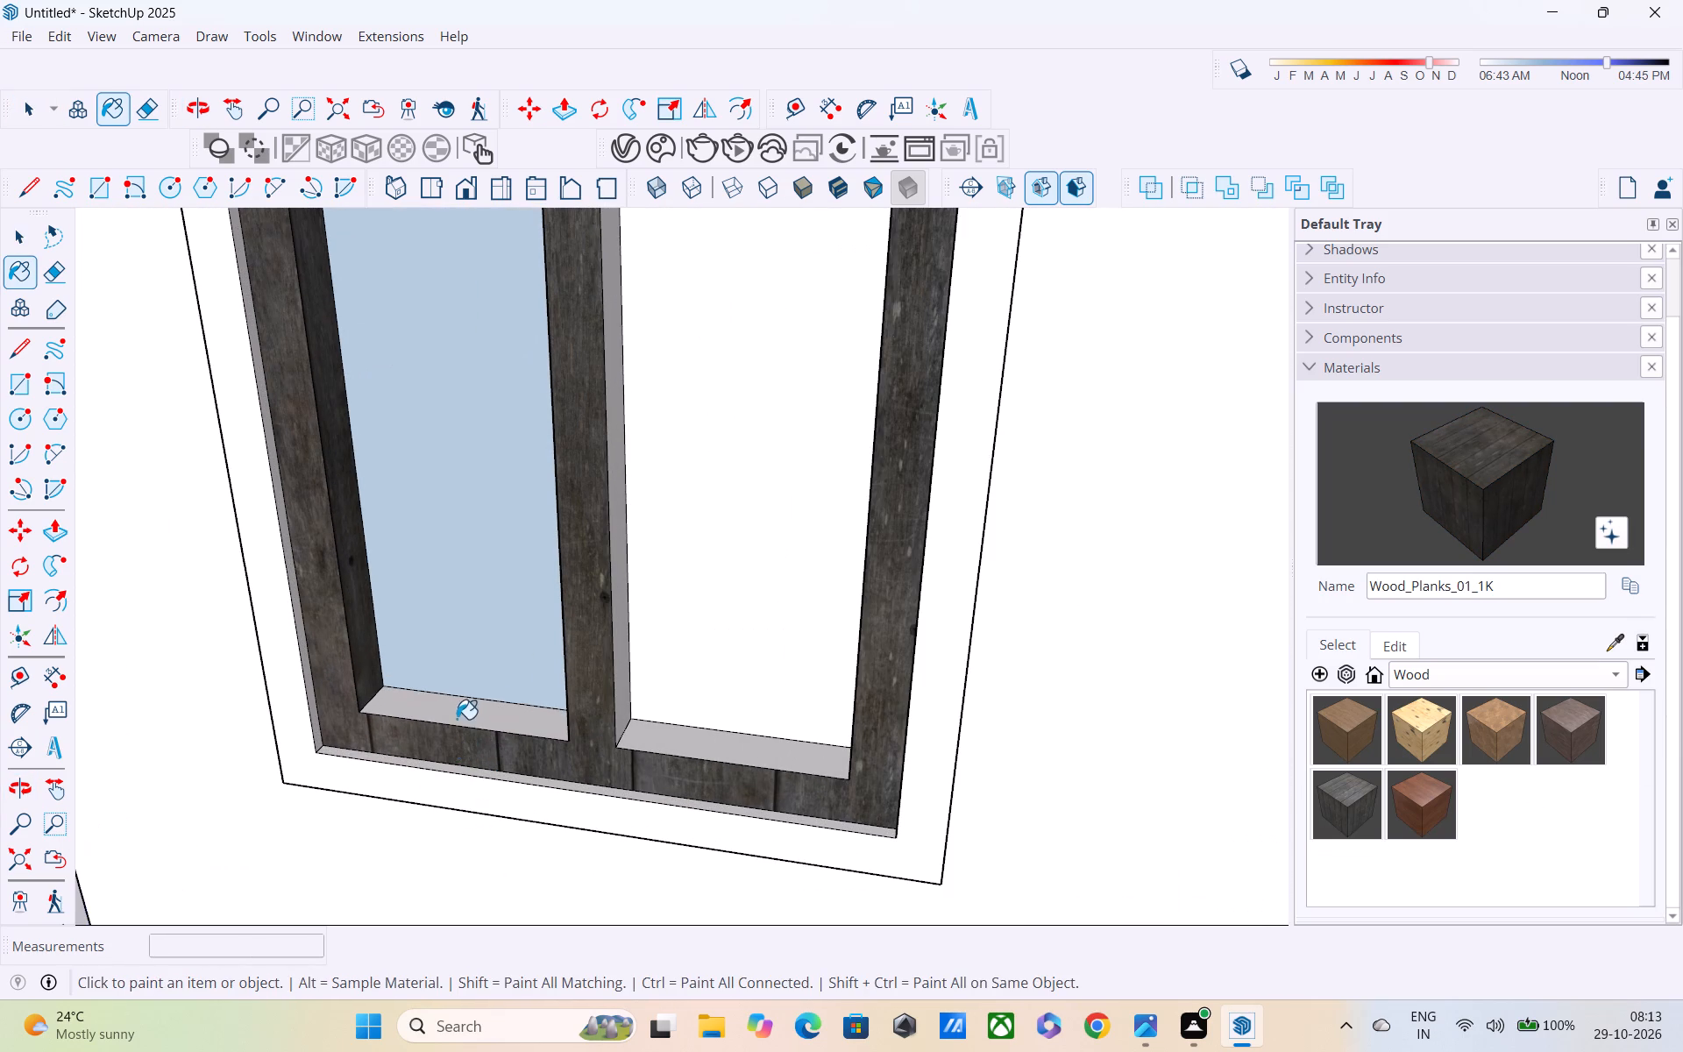
click(648, 745)
click(618, 671)
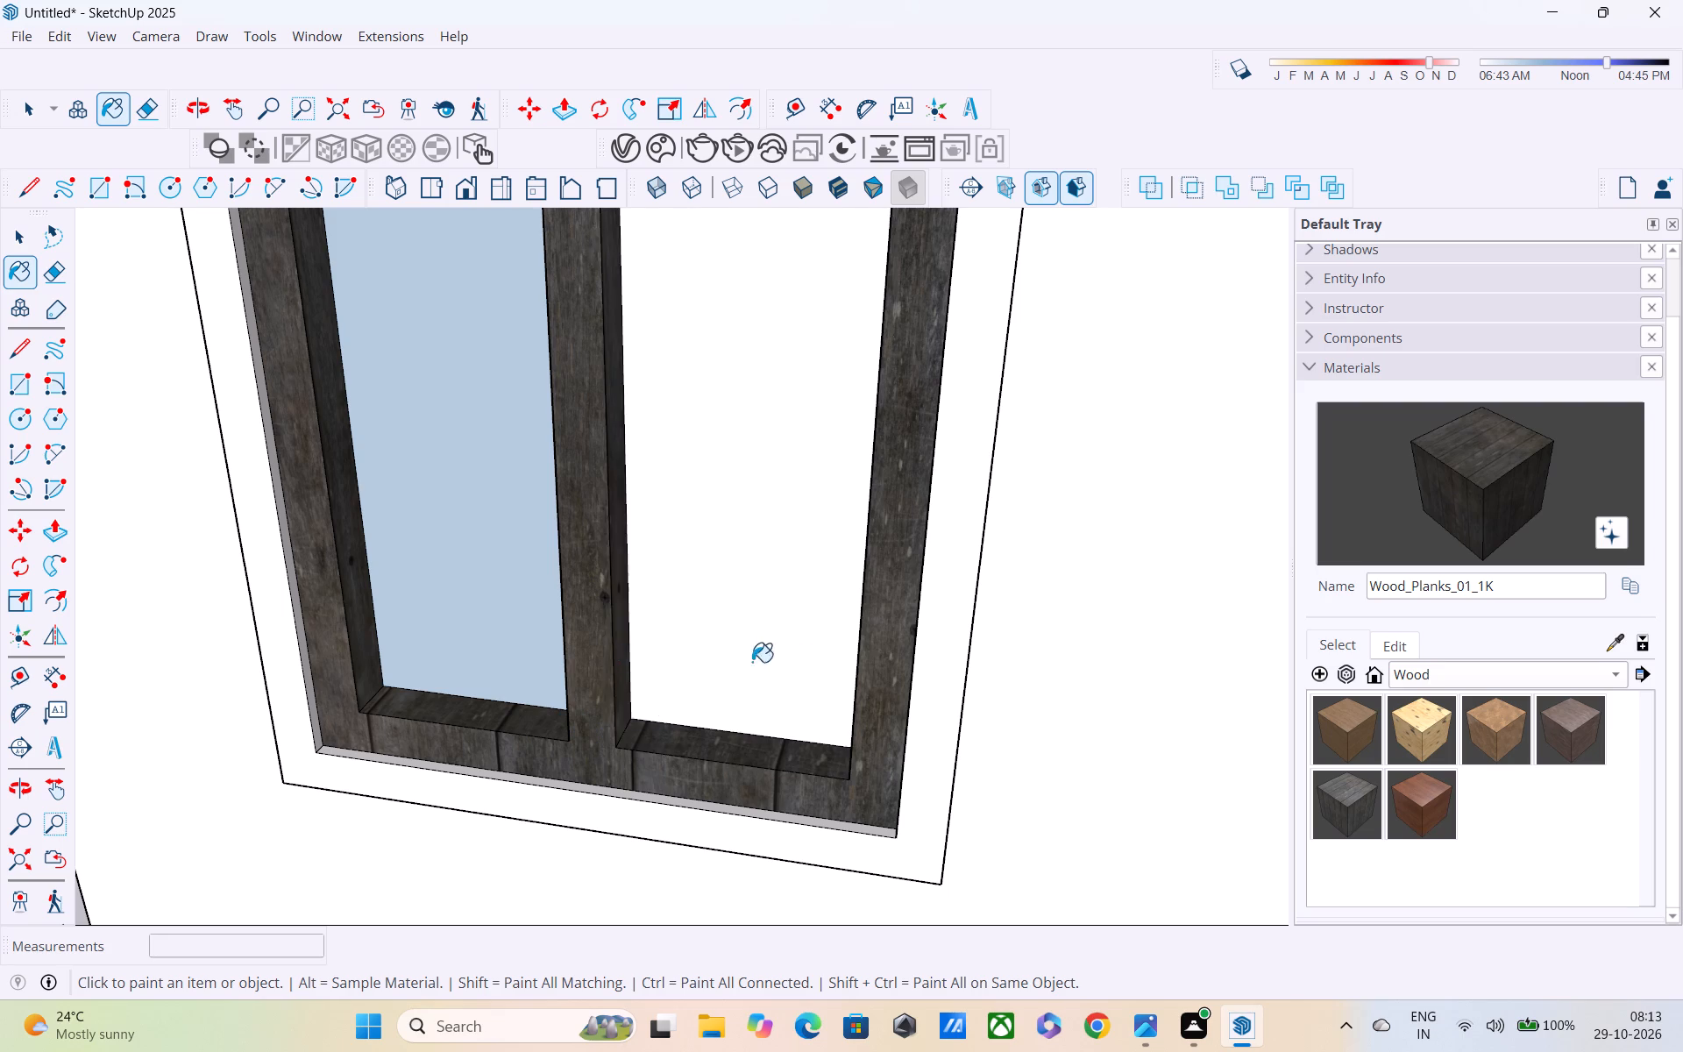
Paint the partition-side and top reveals of both pane openings with Wood_Planks_01_1K.
middle_drag(763, 657, 1071, 544)
scroll(1073, 534, up, 1)
click(861, 482)
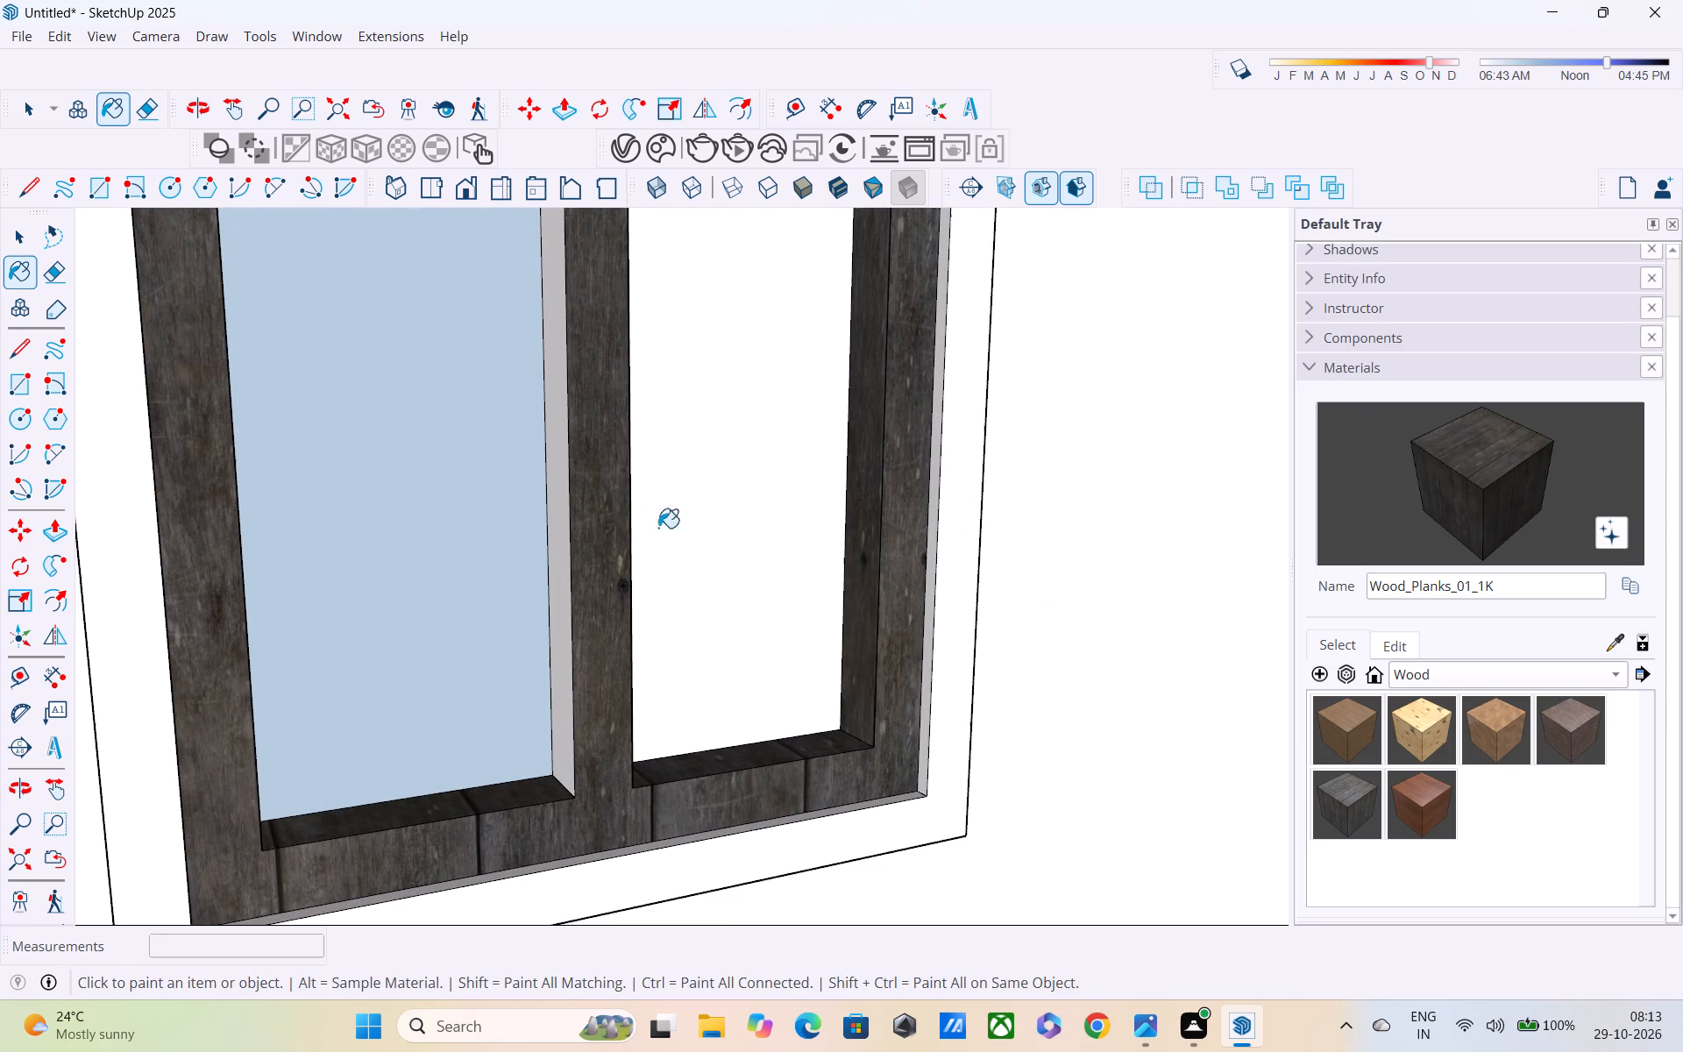
click(571, 489)
click(557, 480)
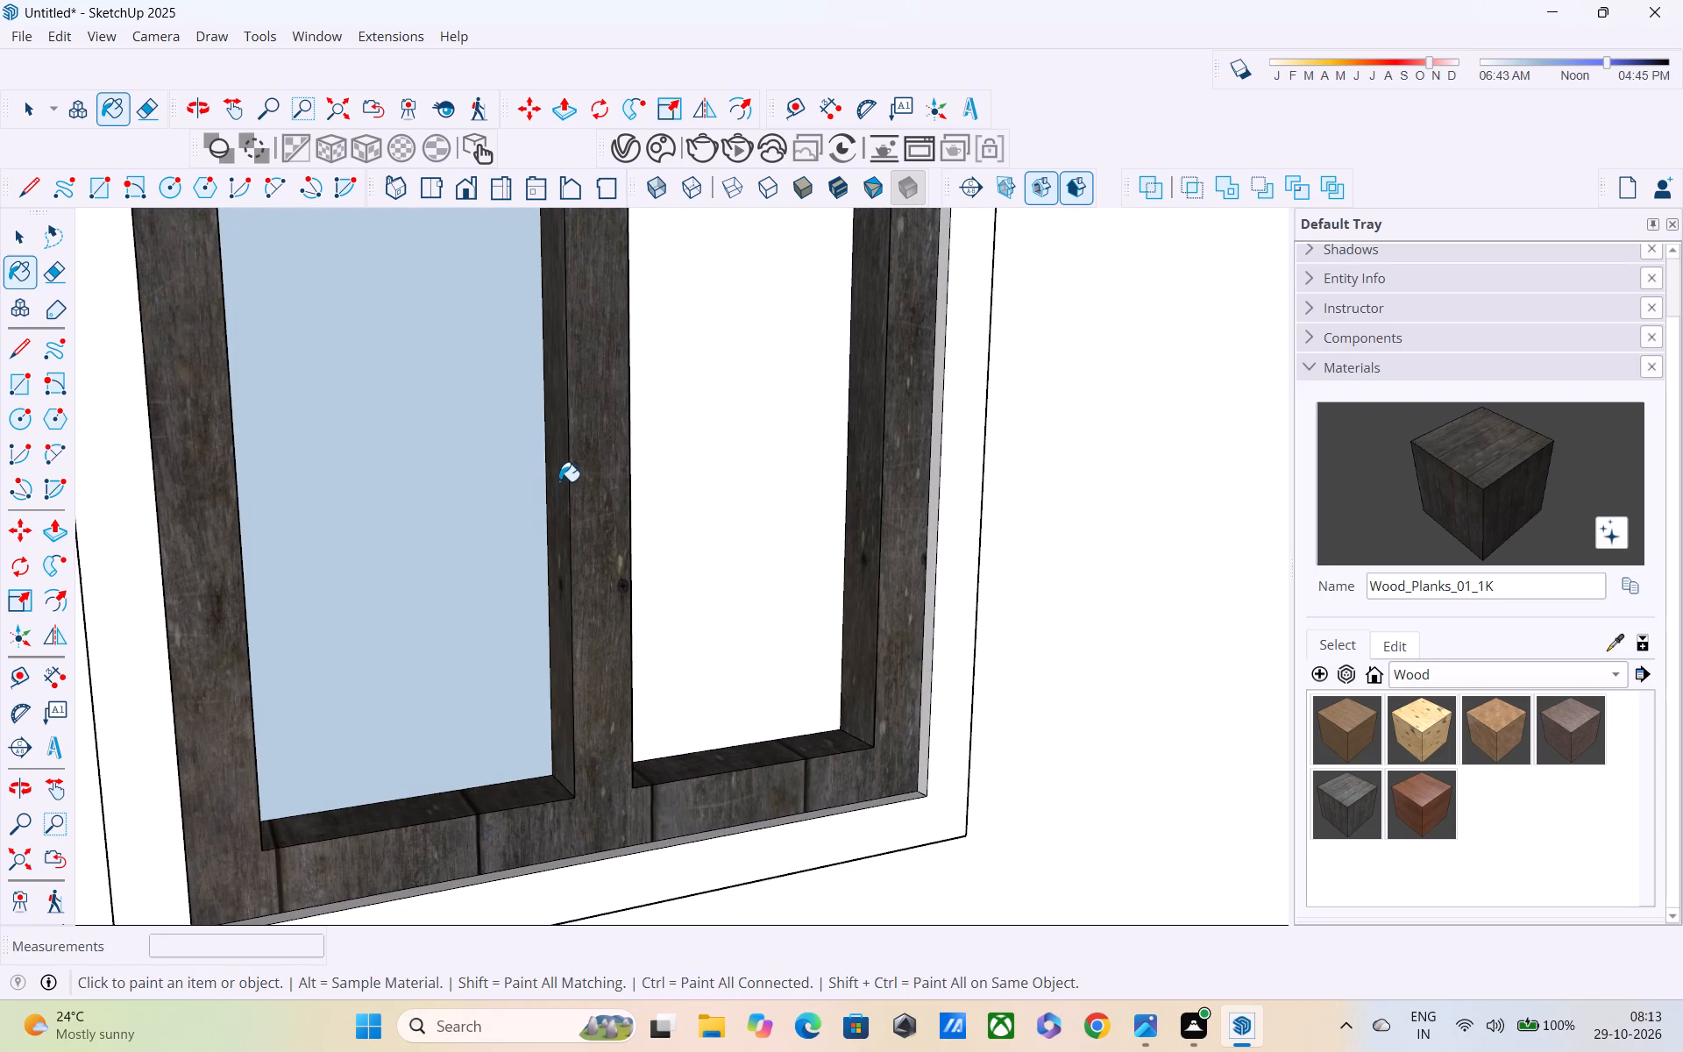
middle_drag(564, 486, 739, 822)
middle_drag(735, 657, 723, 360)
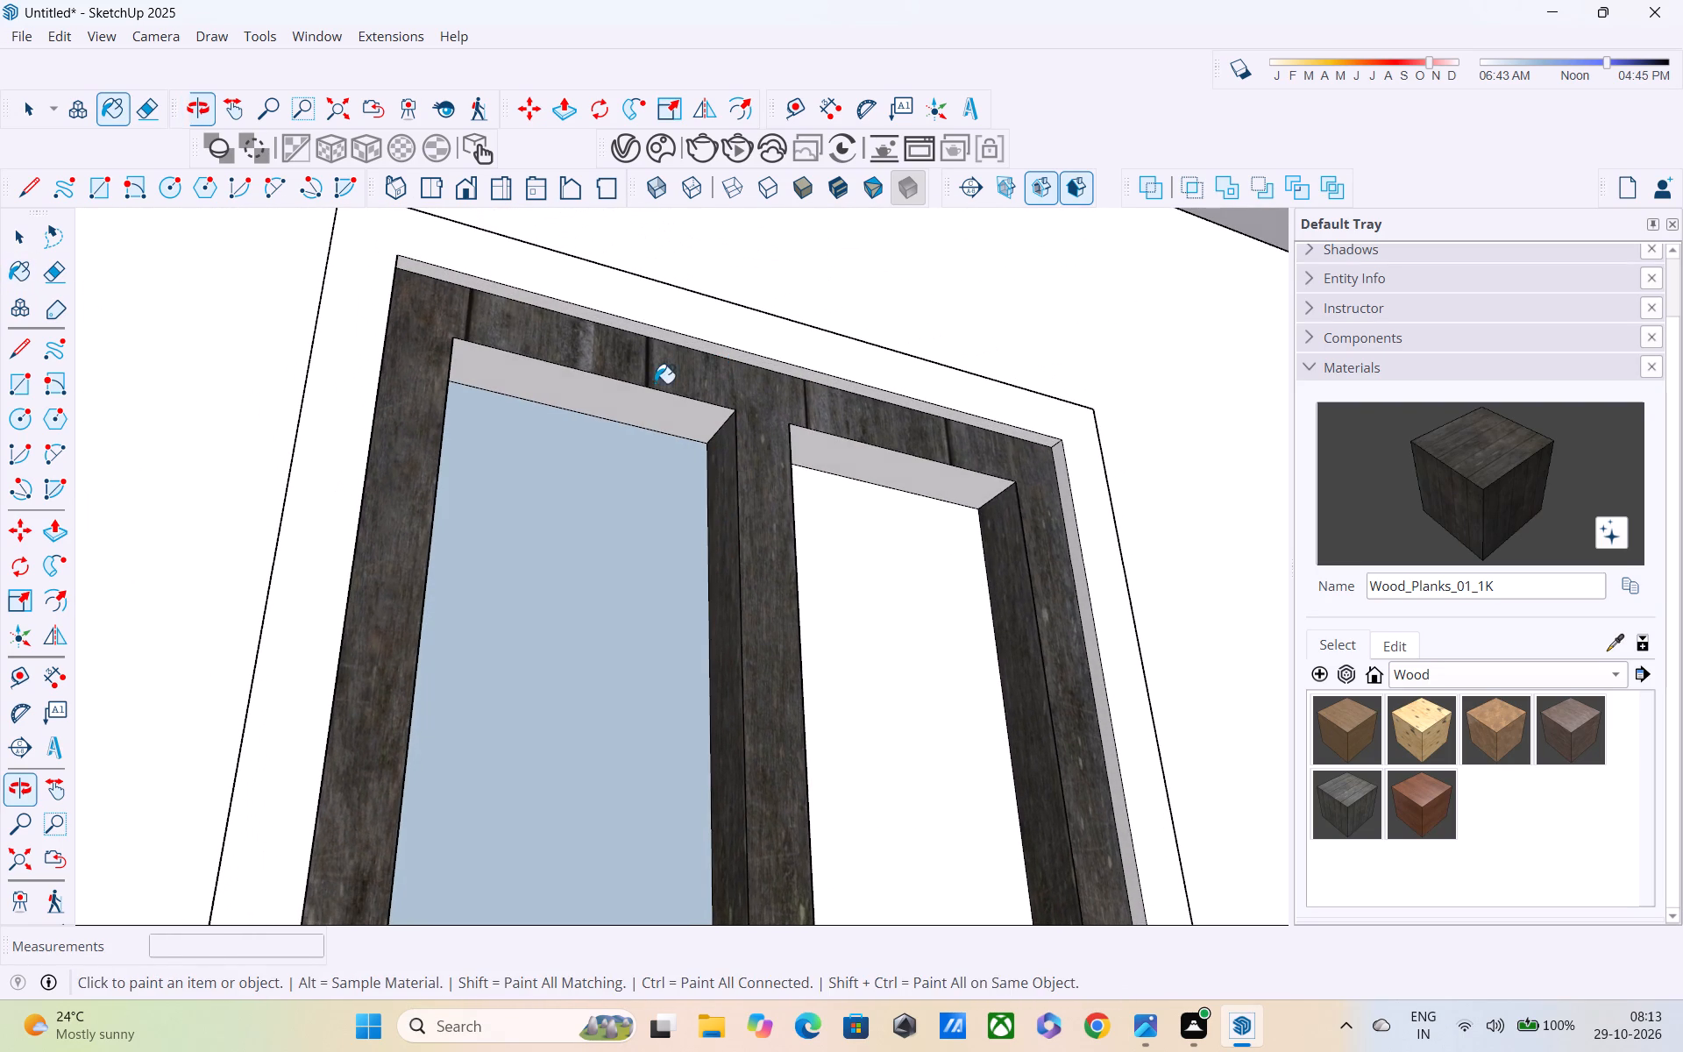
click(644, 415)
click(879, 457)
middle_drag(884, 464, 921, 560)
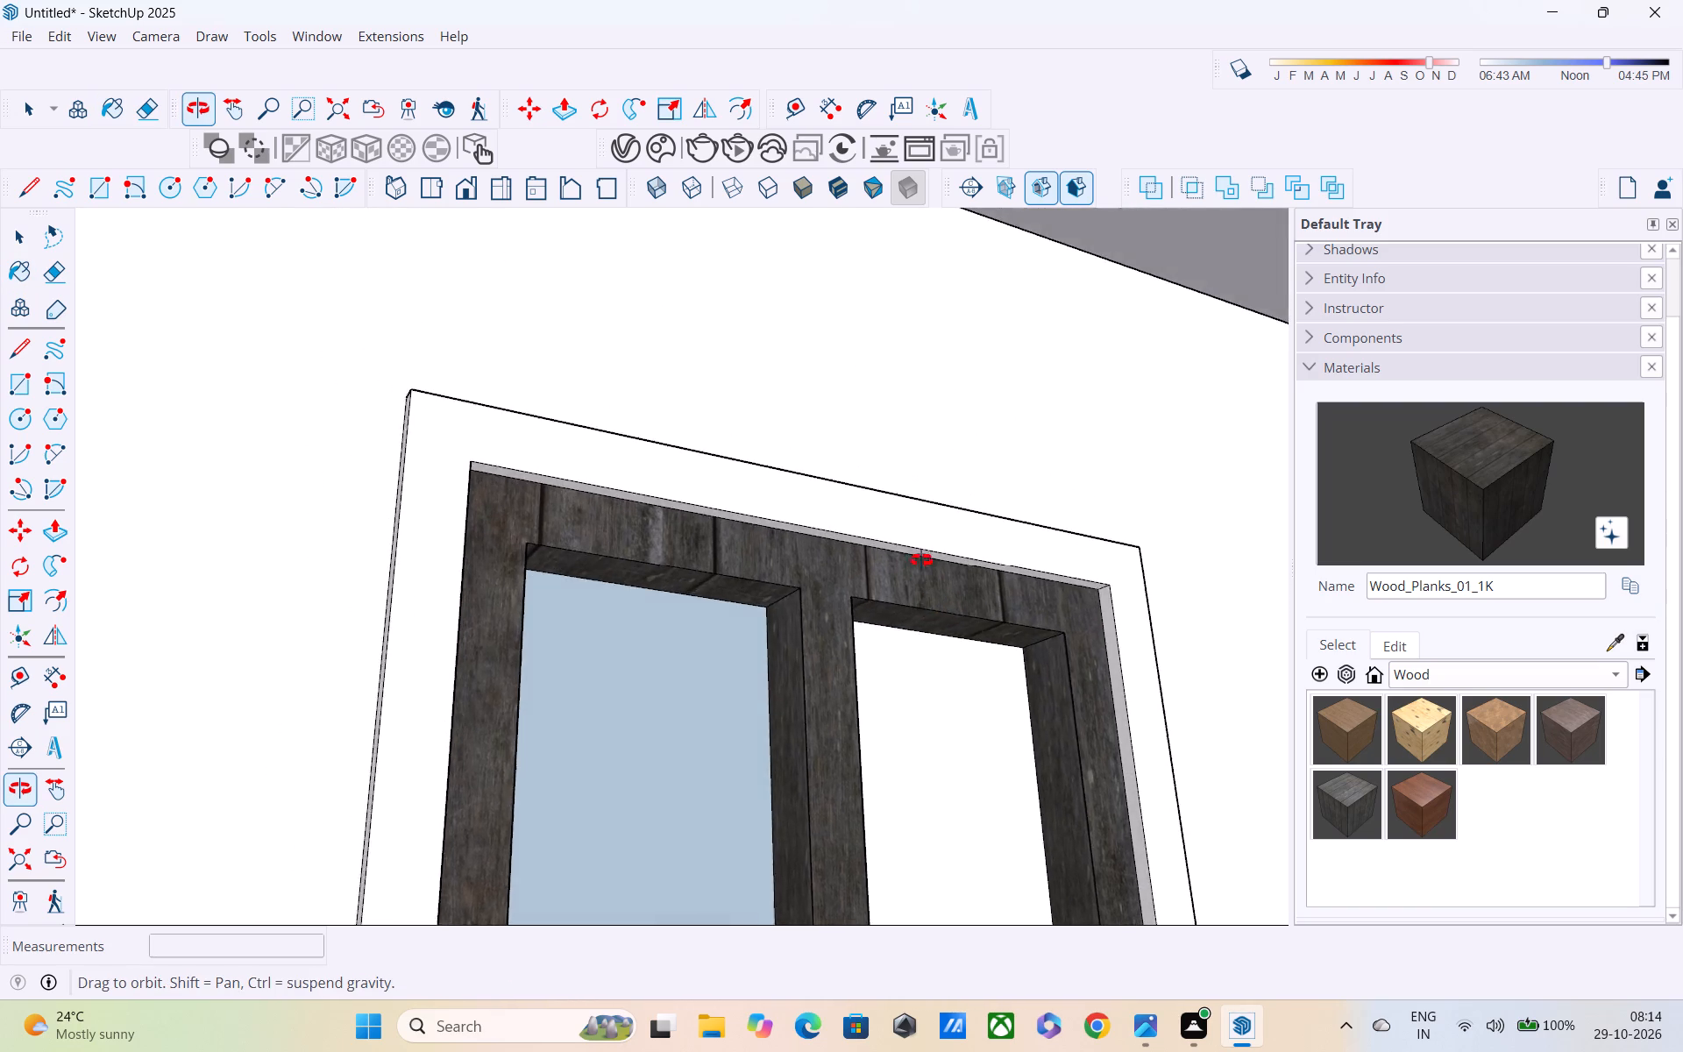
middle_drag(921, 560, 838, 412)
scroll(827, 442, down, 1)
middle_drag(827, 476, 775, 521)
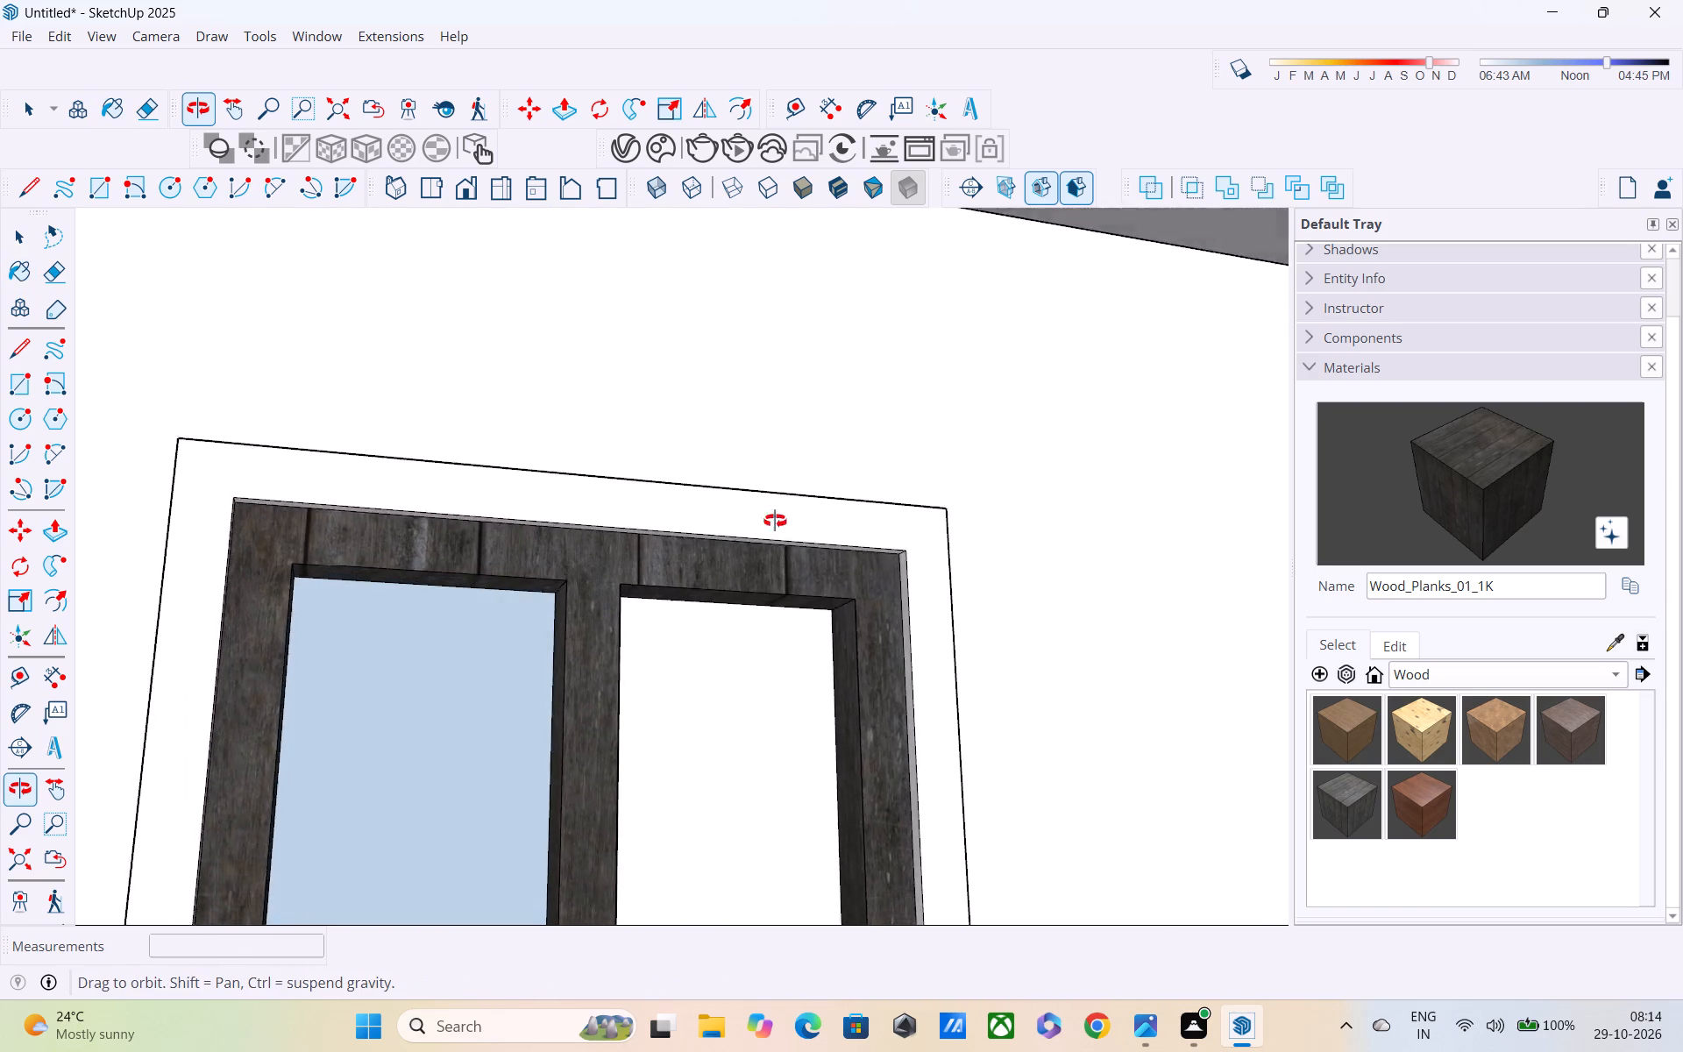
middle_drag(775, 521, 877, 407)
middle_drag(964, 341, 952, 289)
scroll(952, 289, up, 1)
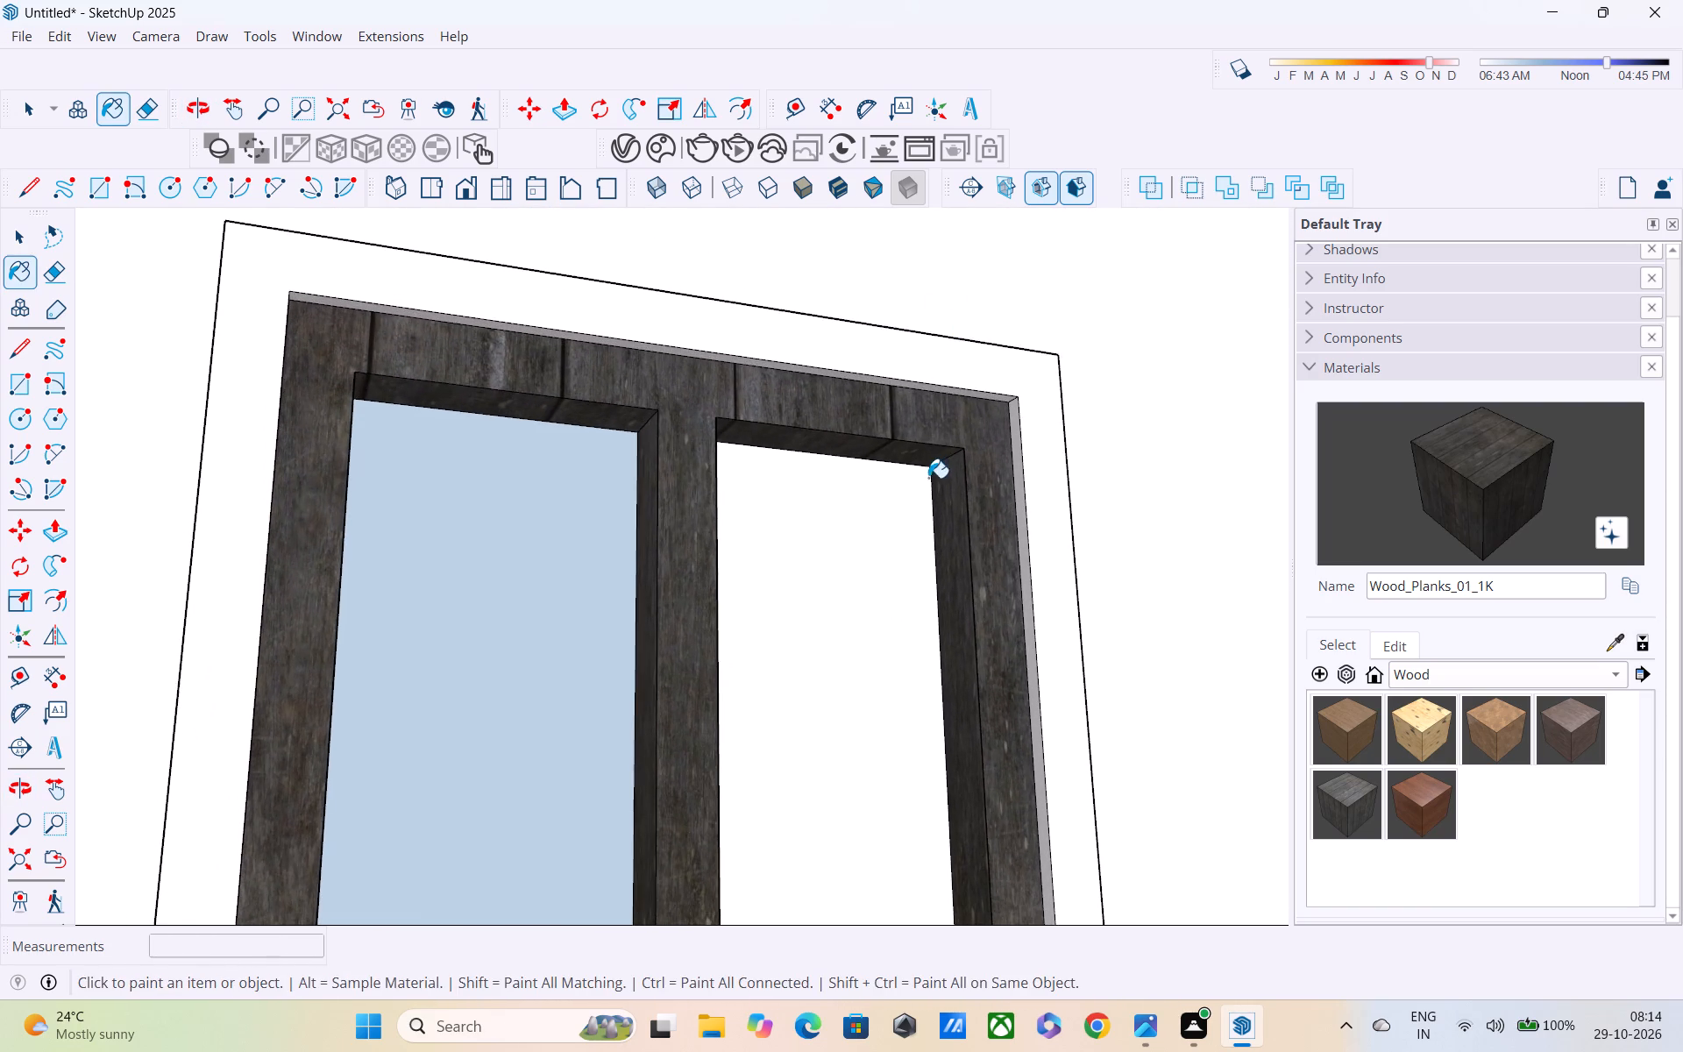
middle_drag(928, 478, 910, 349)
scroll(905, 360, down, 6)
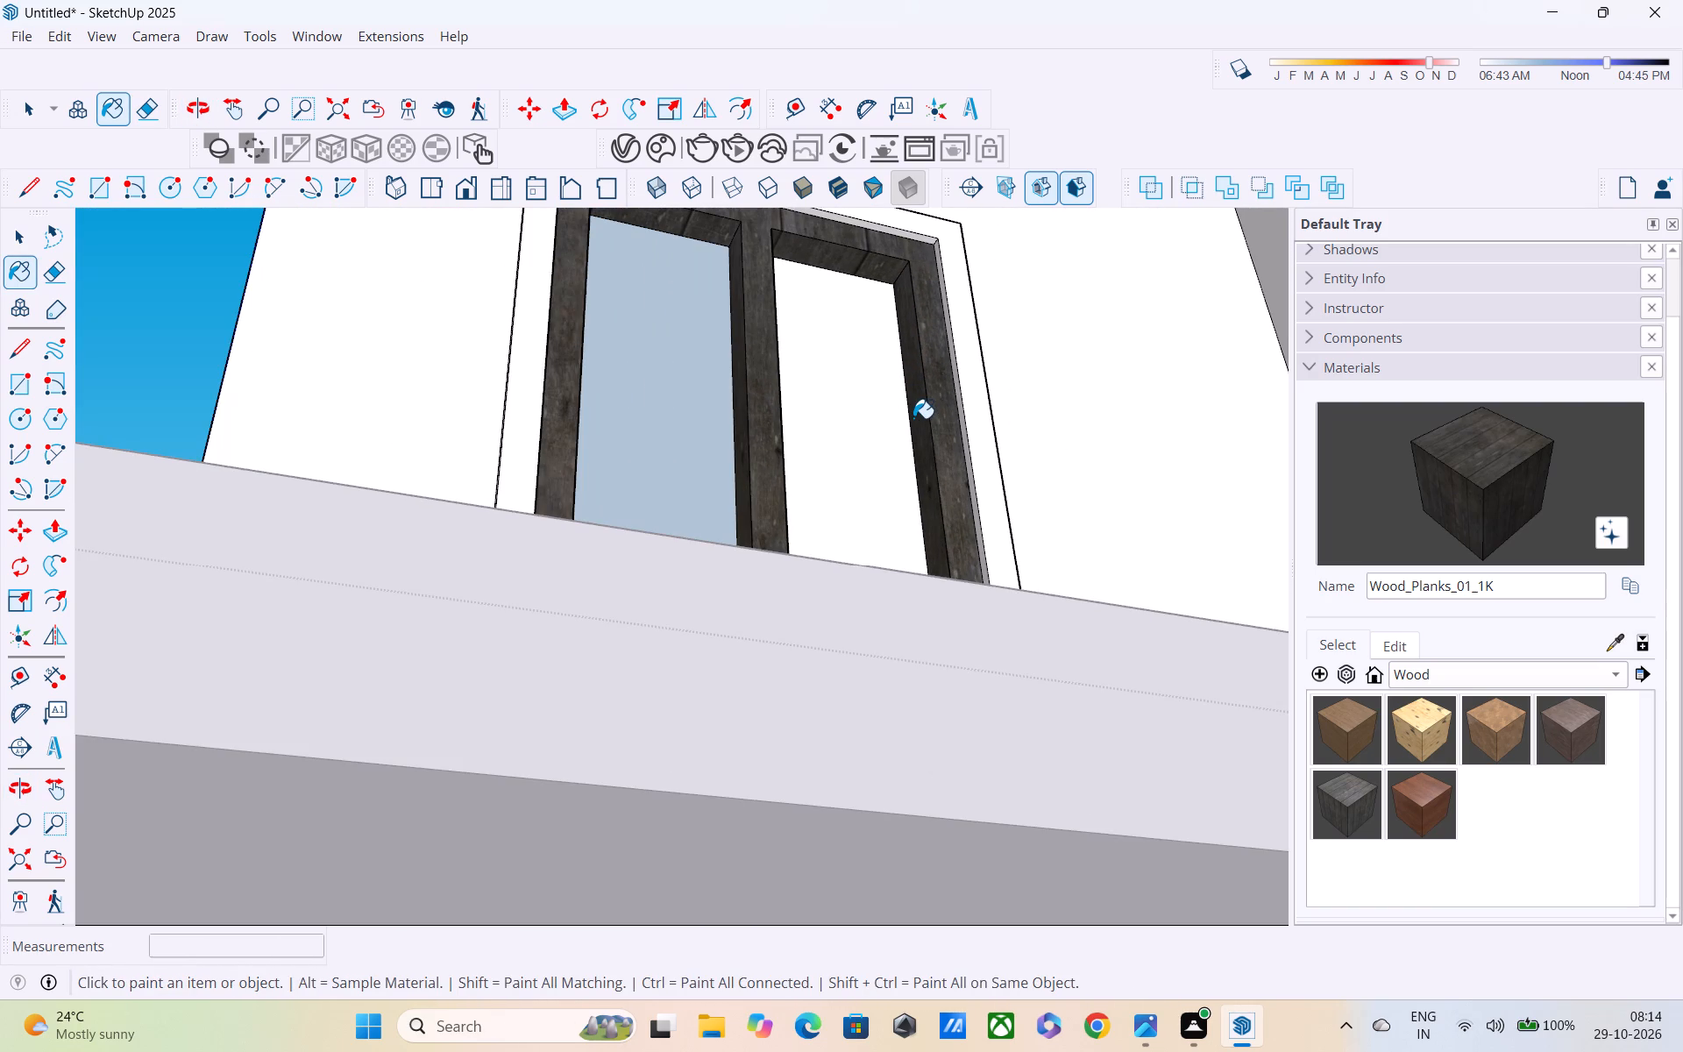
key(Escape)
key(space)
Examine the painted window, the whole house front and the outer corner of the upper balcony floor.
middle_drag(837, 477, 792, 579)
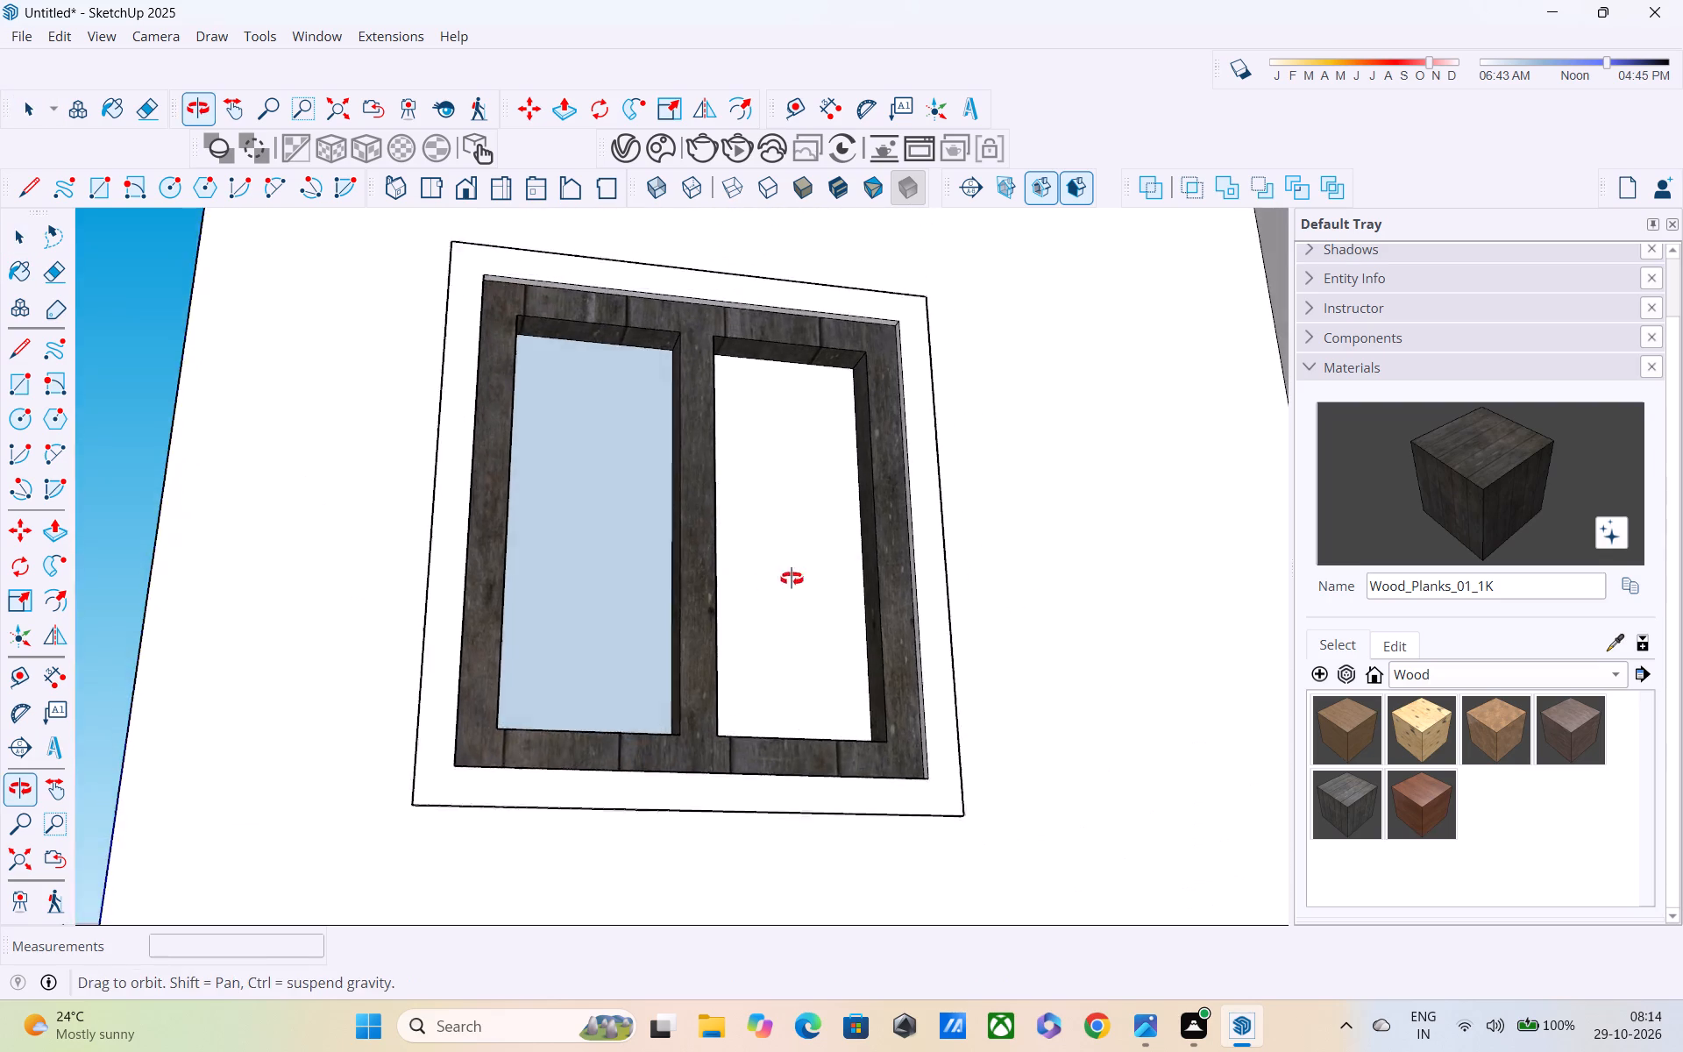
middle_drag(792, 579, 770, 617)
scroll(752, 602, down, 3)
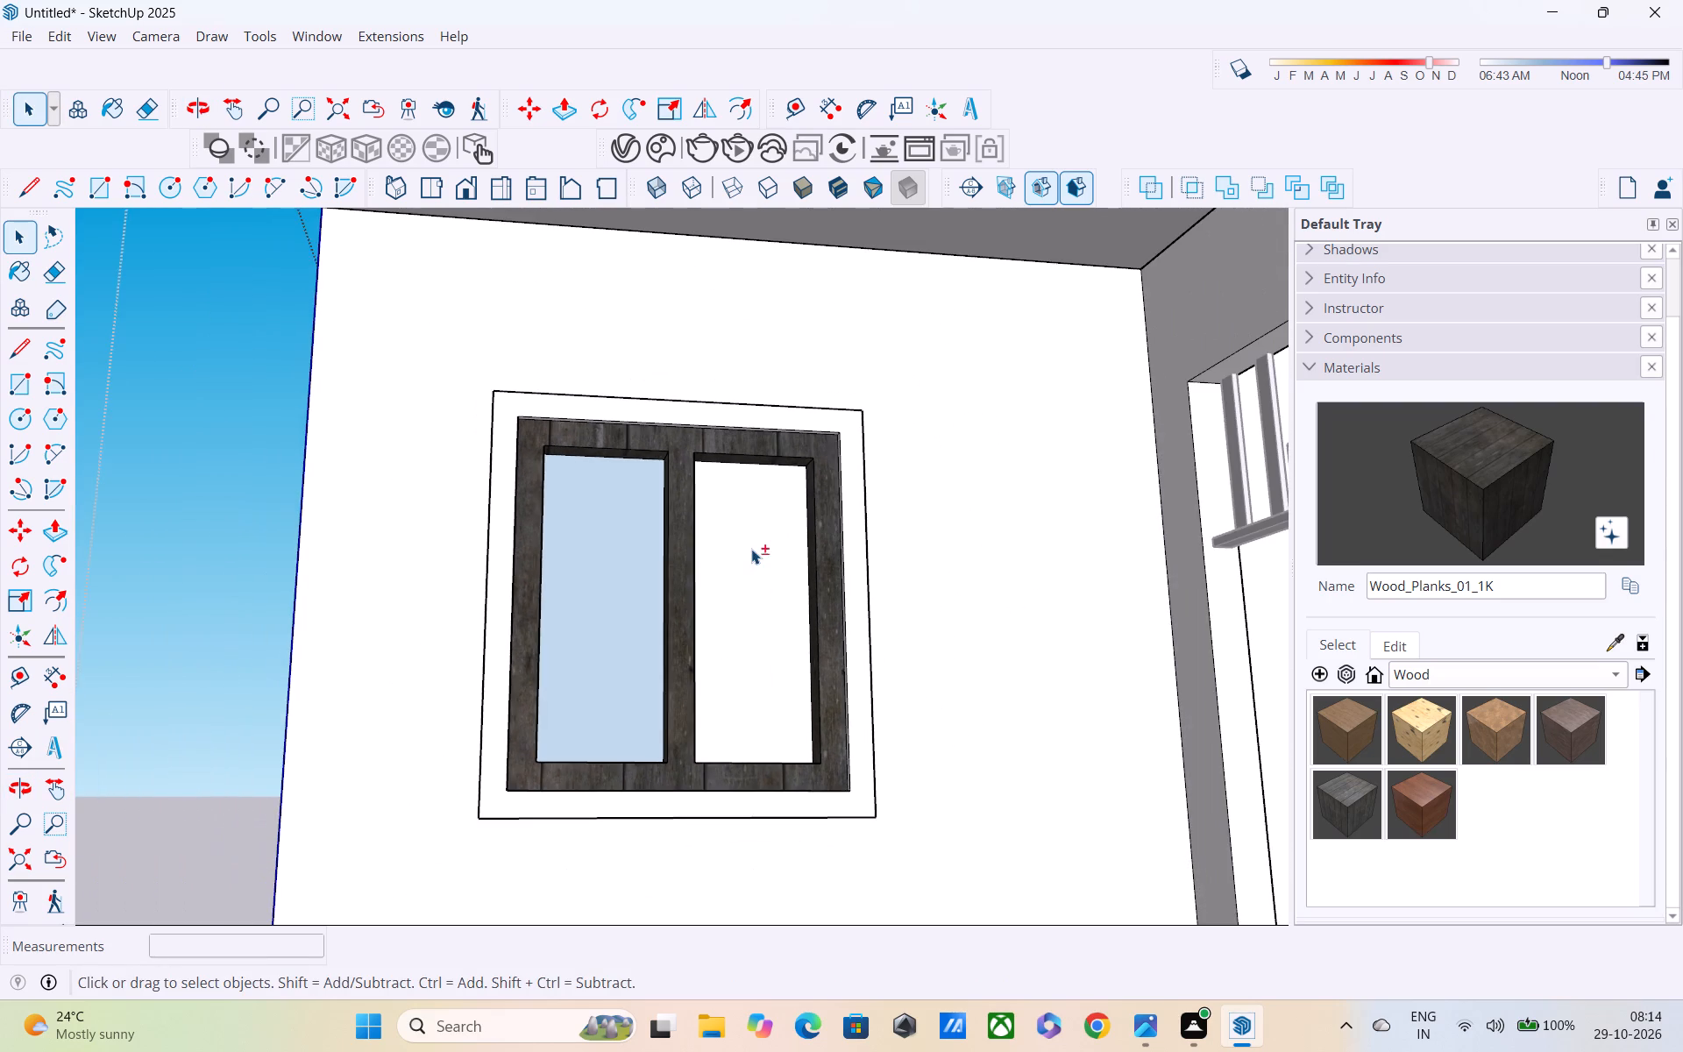
scroll(751, 531, down, 1)
middle_drag(746, 564, 638, 704)
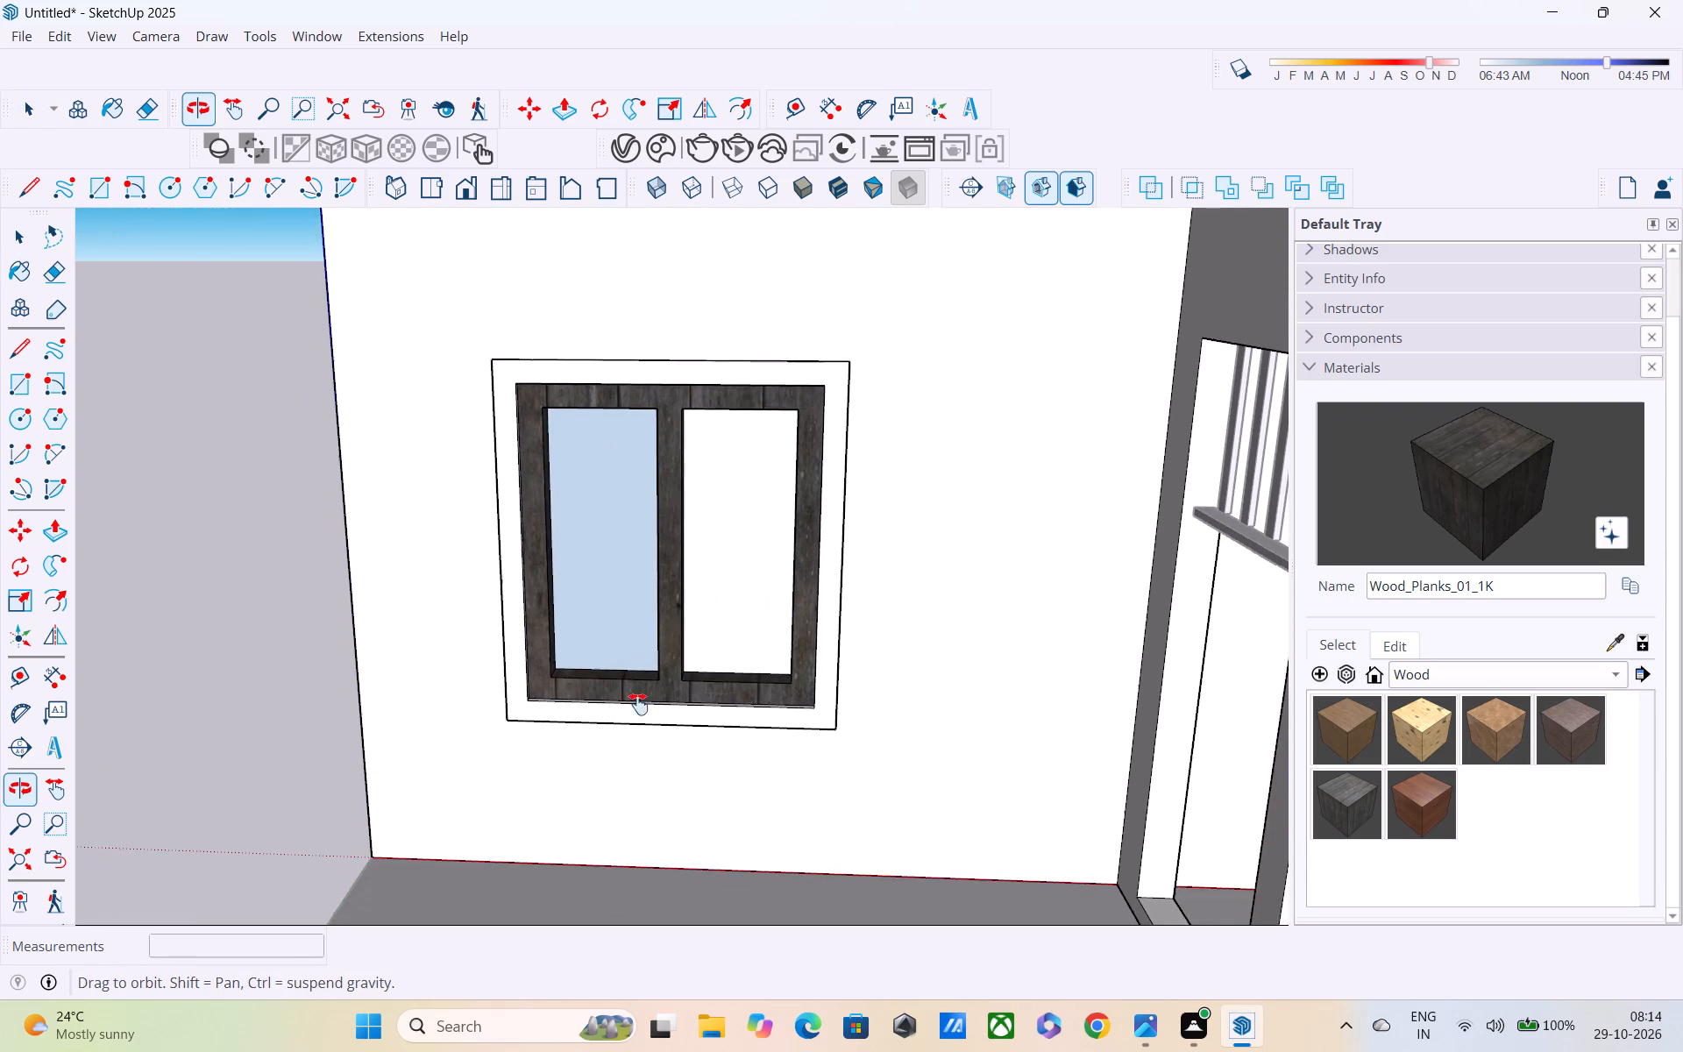
middle_drag(638, 704, 638, 677)
scroll(638, 677, up, 1)
scroll(638, 677, down, 3)
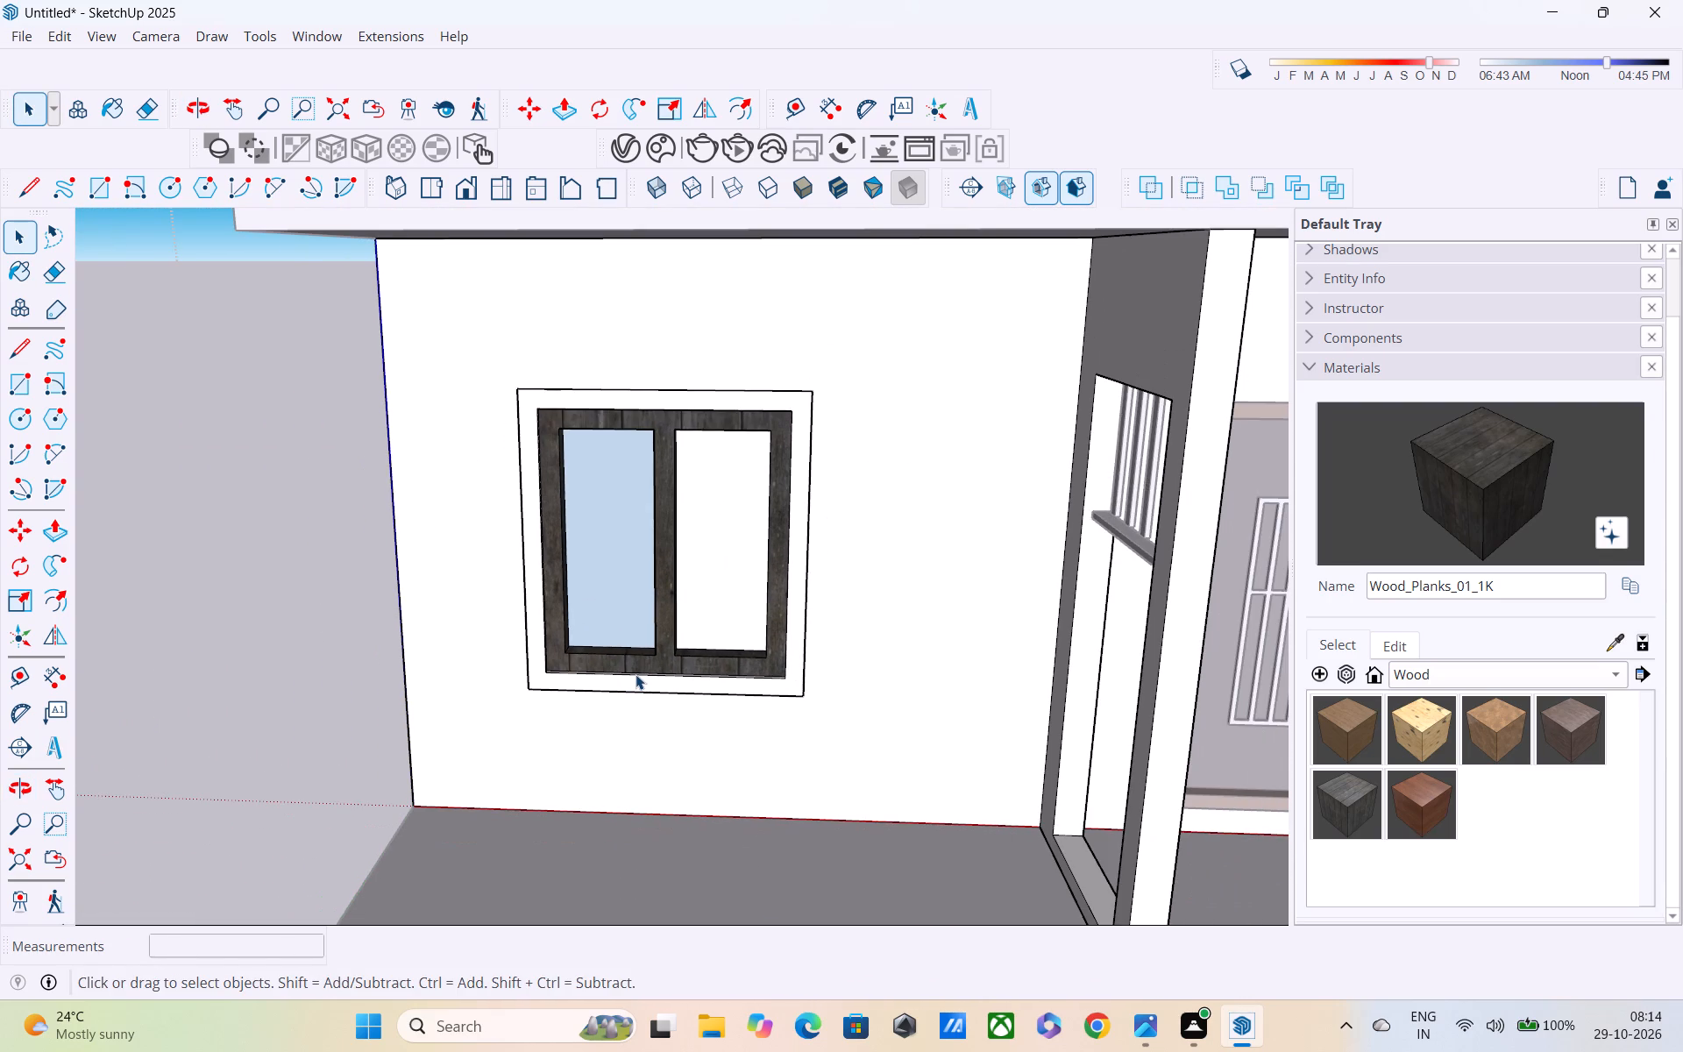
scroll(634, 665, down, 2)
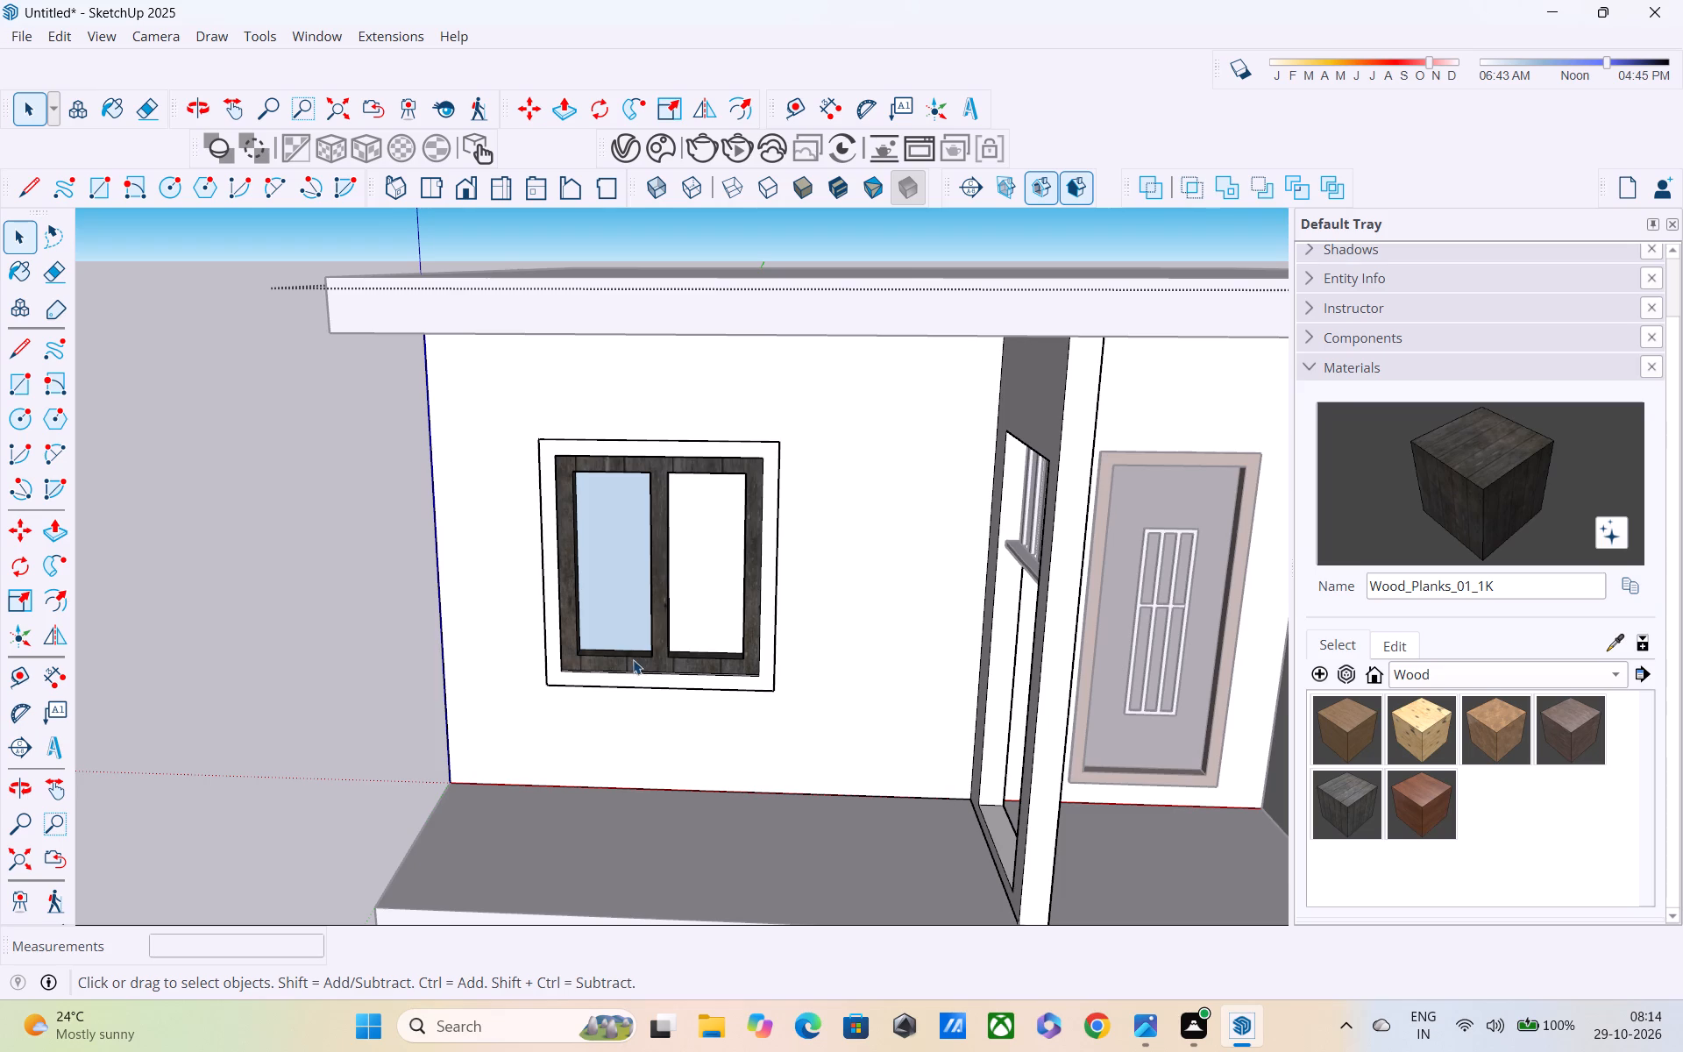
scroll(631, 653, down, 1)
middle_drag(625, 644, 508, 509)
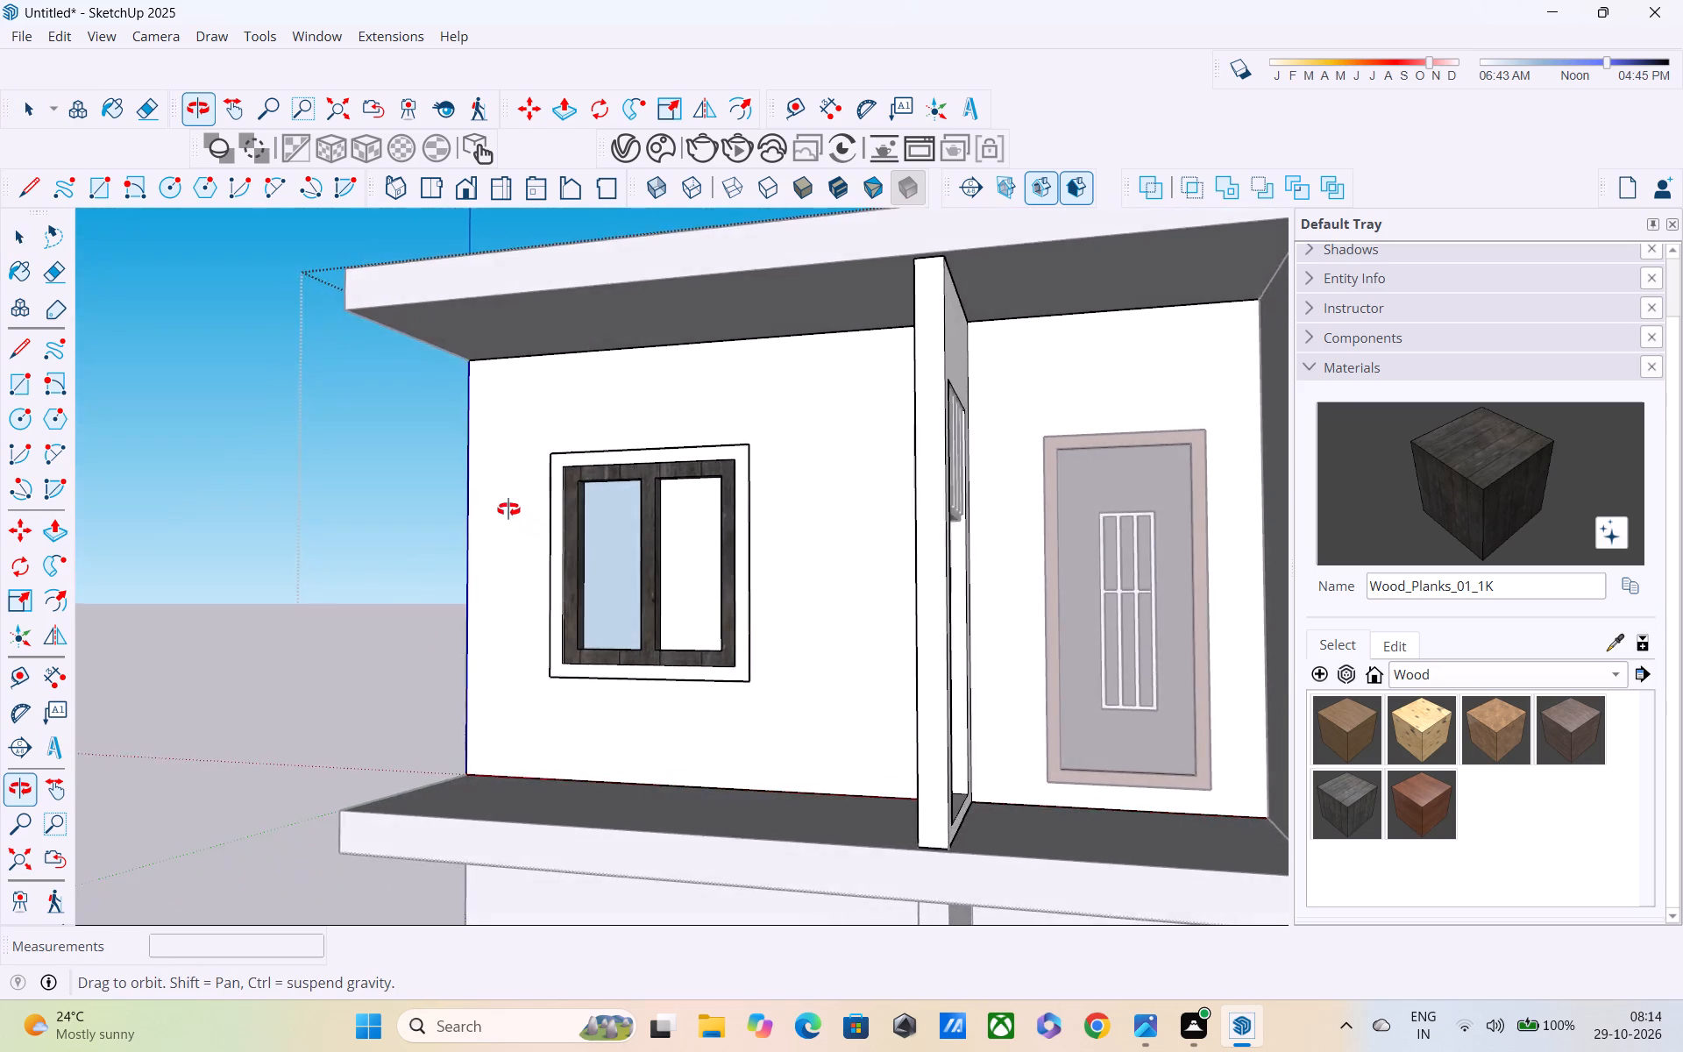
middle_drag(508, 509, 703, 473)
scroll(644, 388, down, 2)
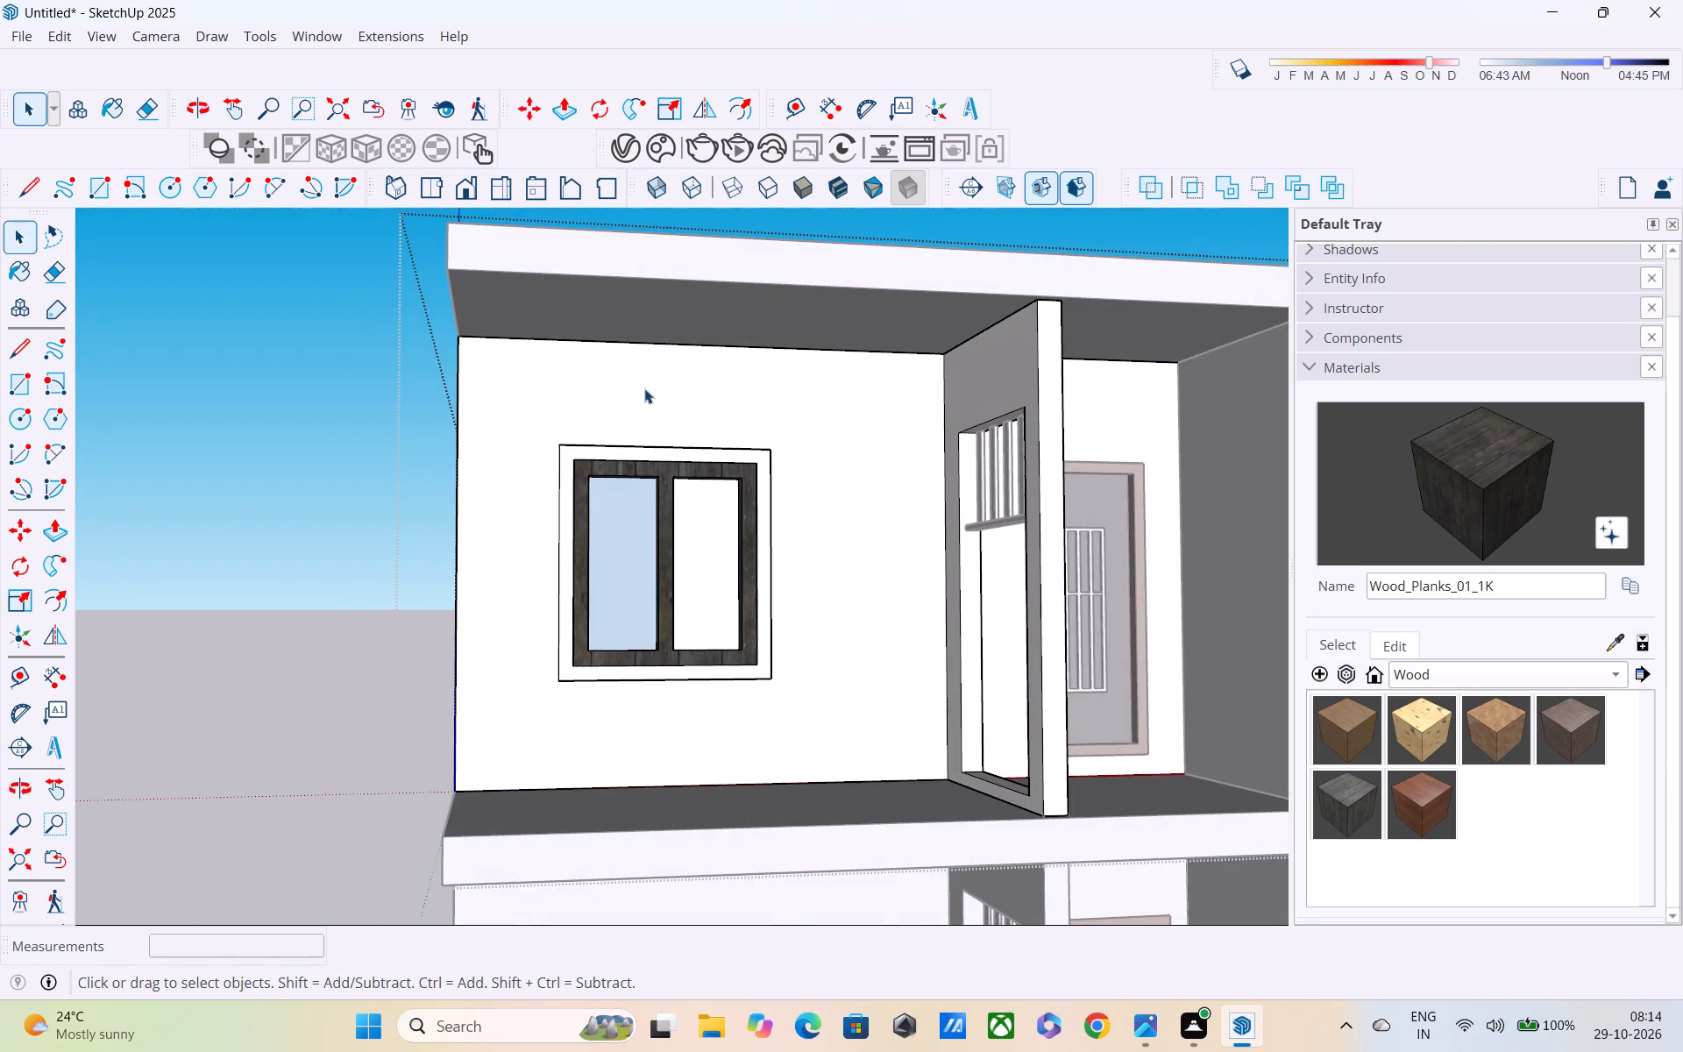
scroll(644, 388, down, 8)
middle_drag(669, 350, 662, 437)
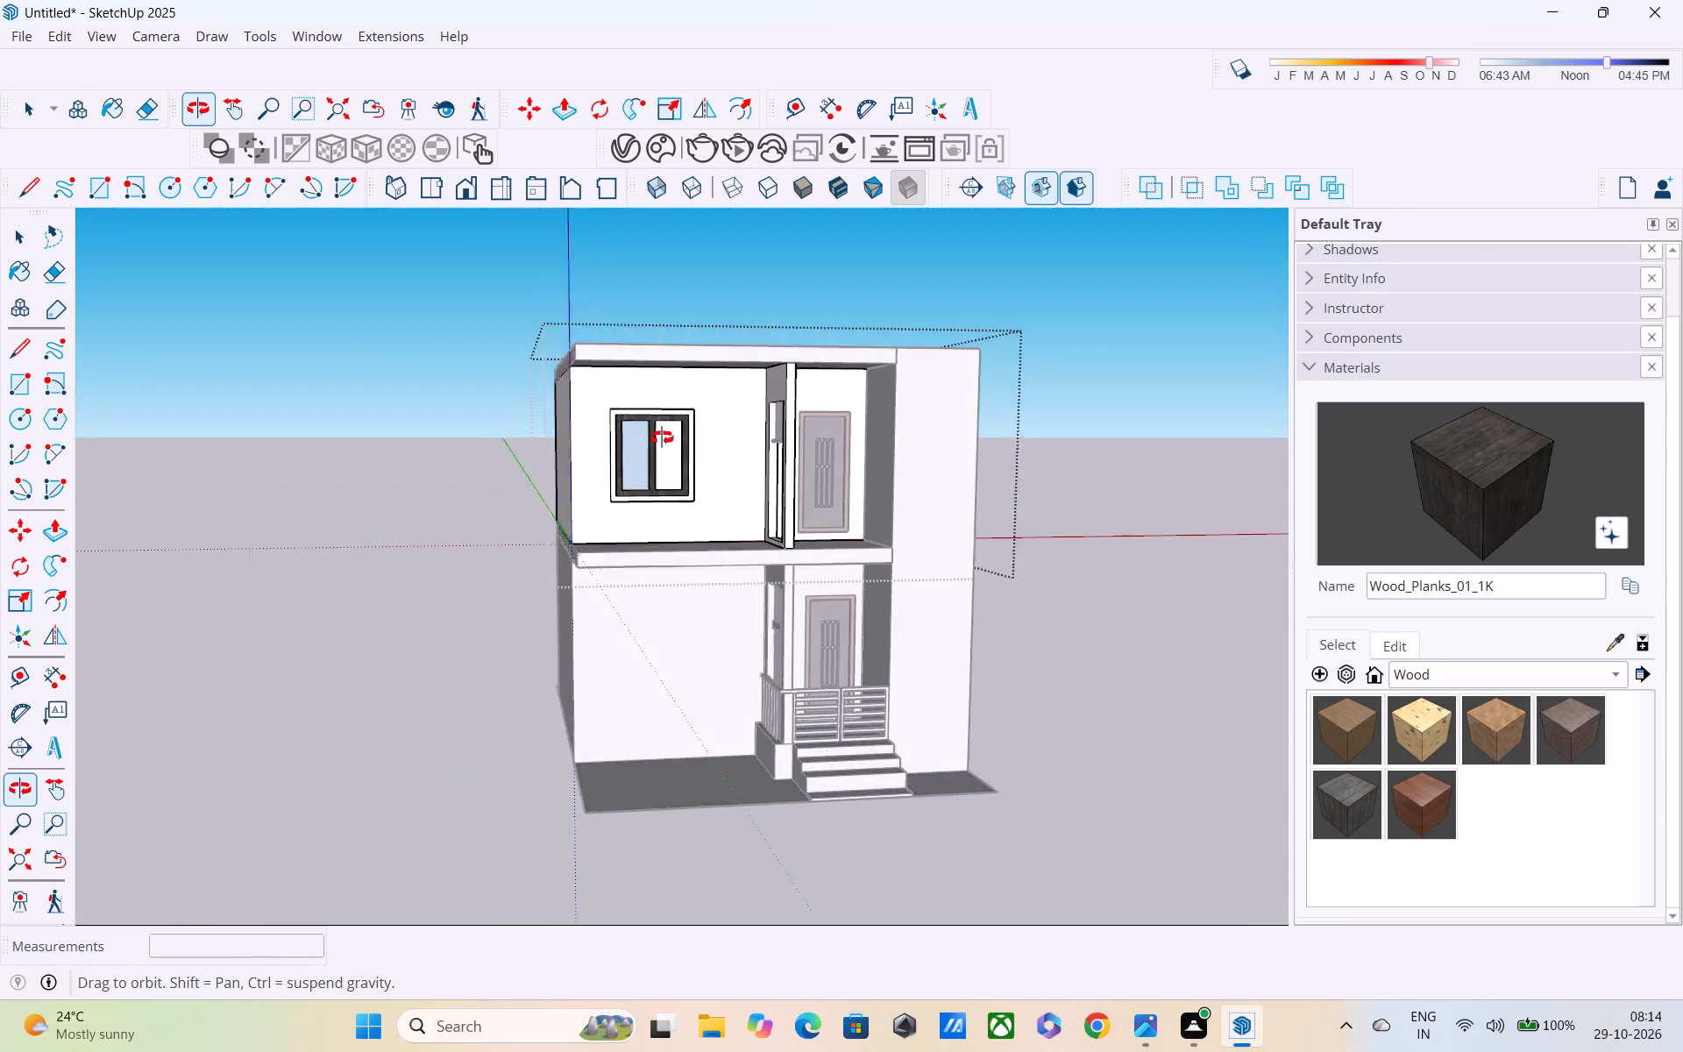
middle_drag(662, 437, 638, 473)
key(space)
scroll(870, 504, up, 5)
scroll(769, 565, up, 2)
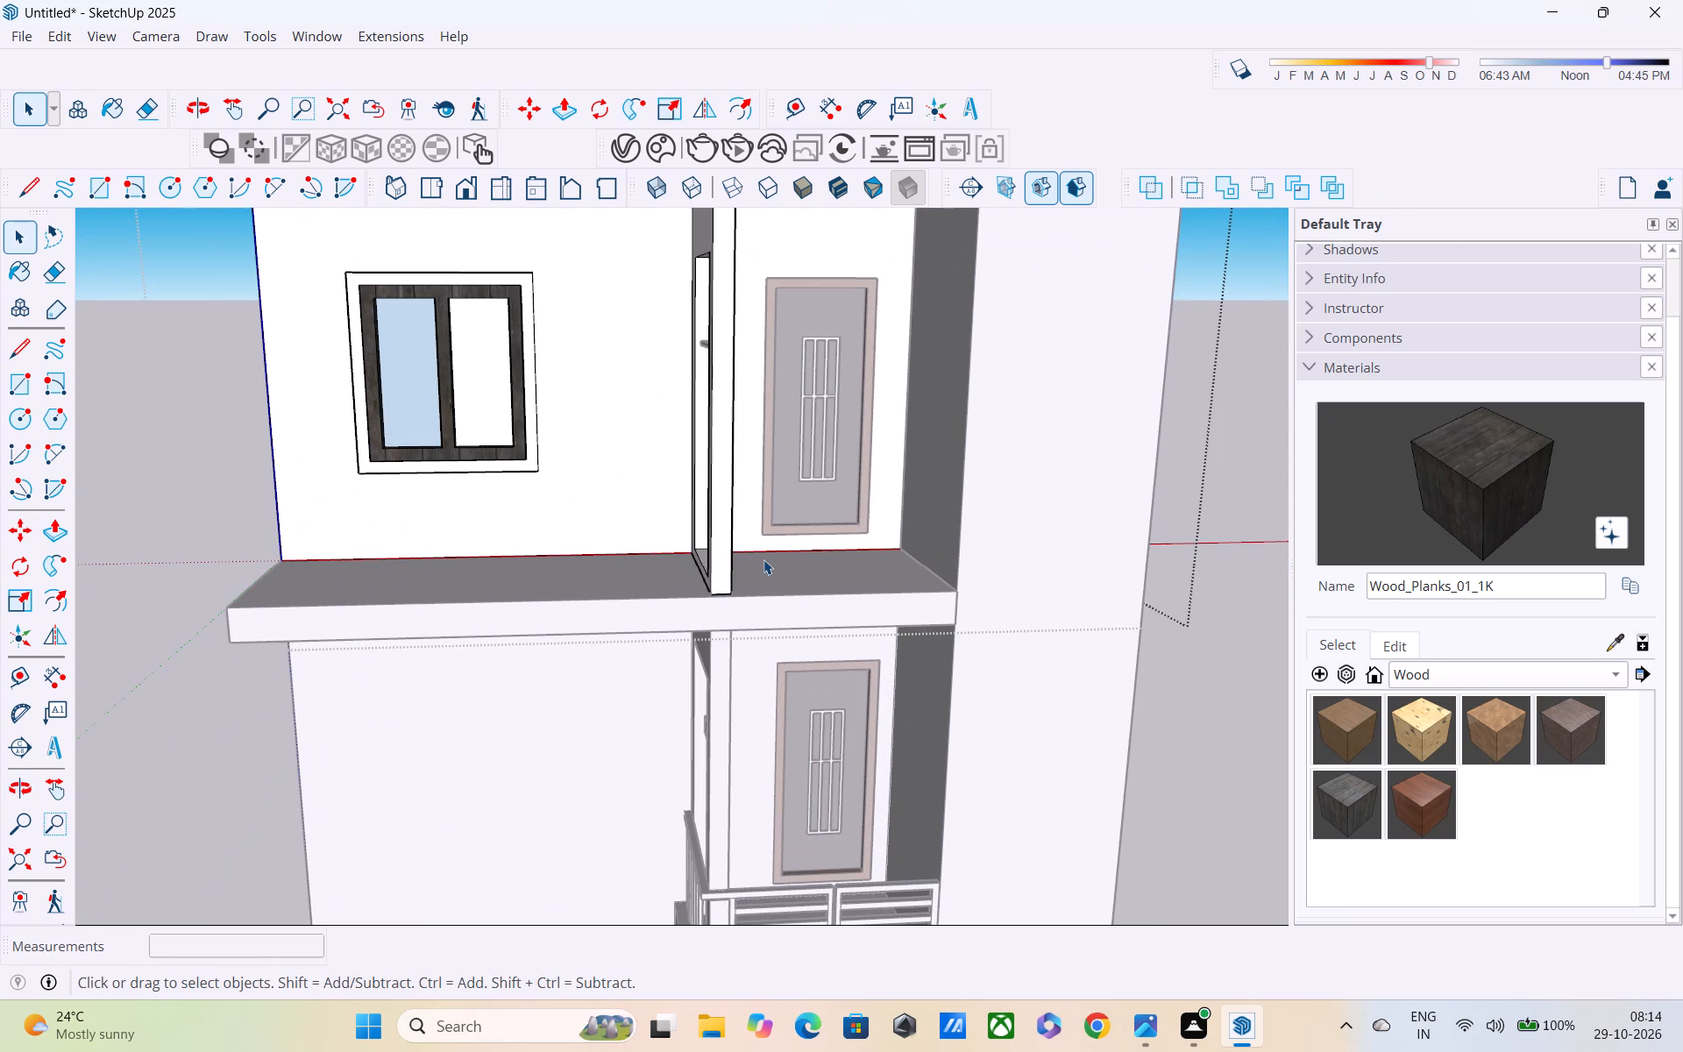
middle_drag(761, 558, 1335, 561)
scroll(1266, 595, up, 3)
scroll(856, 598, up, 3)
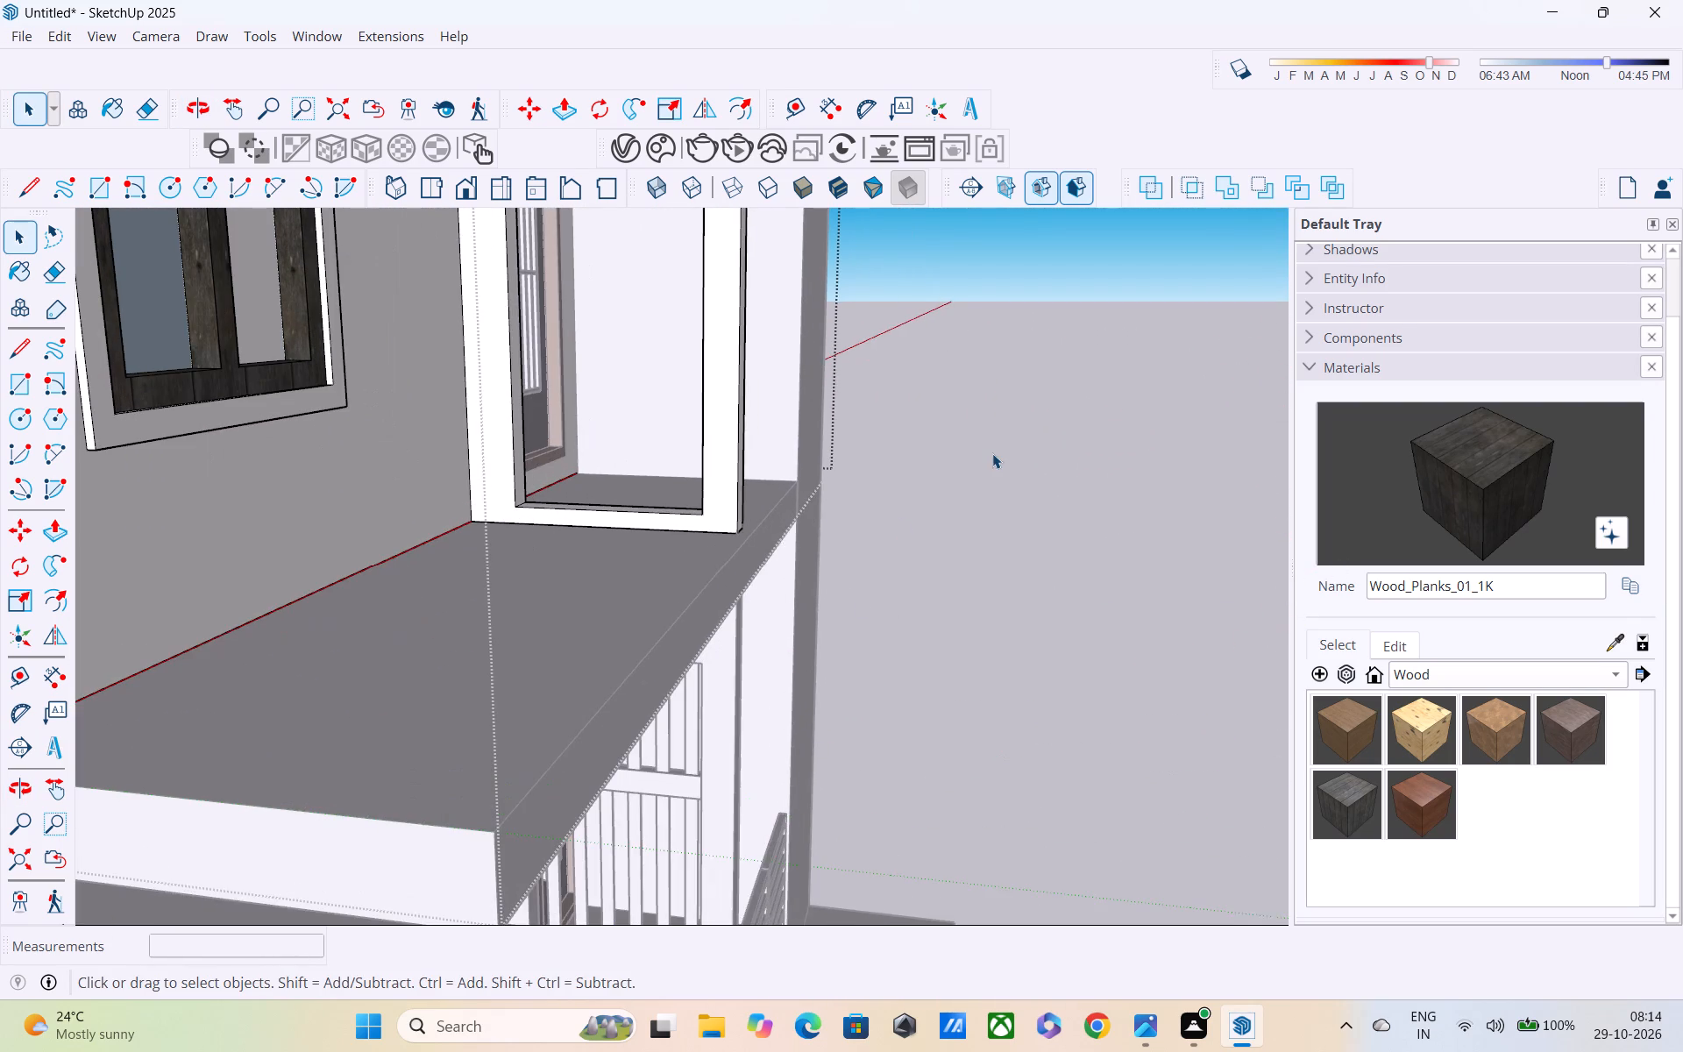
Close the open window wall group and, inside the balcony slab group, offset the slab's top face outline 6" inward.
click(992, 453)
scroll(778, 558, up, 3)
middle_drag(754, 573, 776, 534)
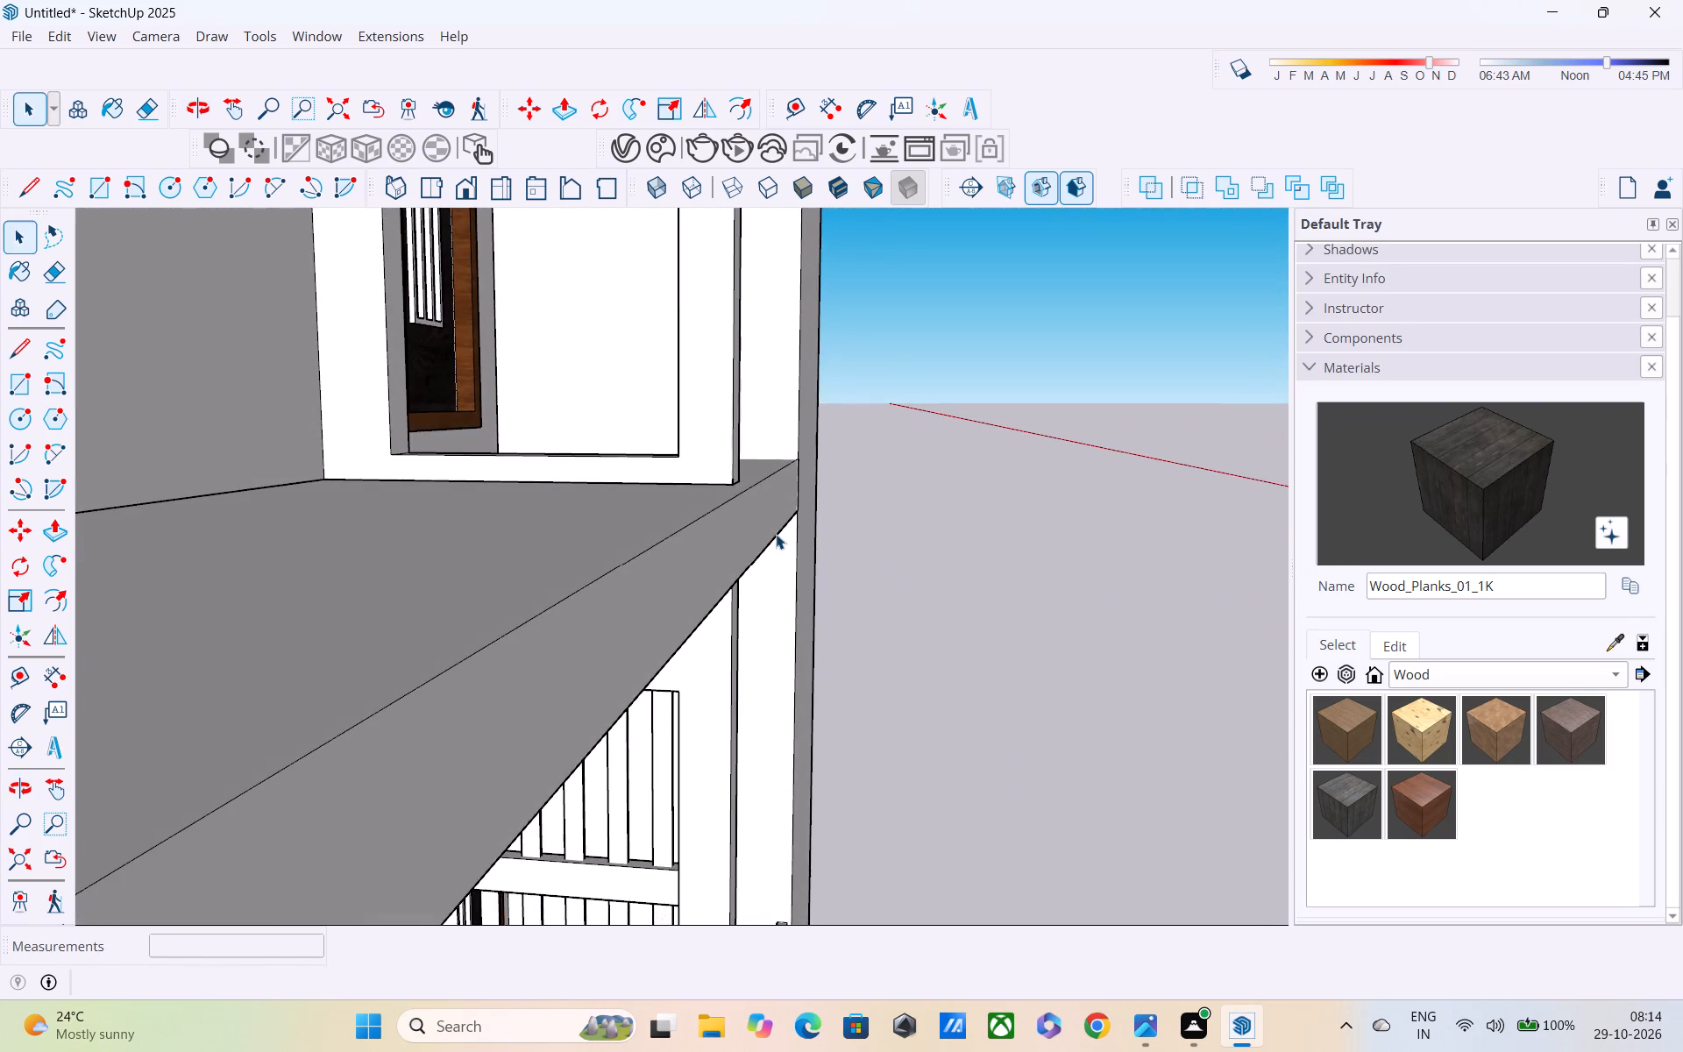
shift+middle_drag(777, 533, 925, 472)
scroll(925, 472, down, 4)
middle_drag(924, 480, 734, 550)
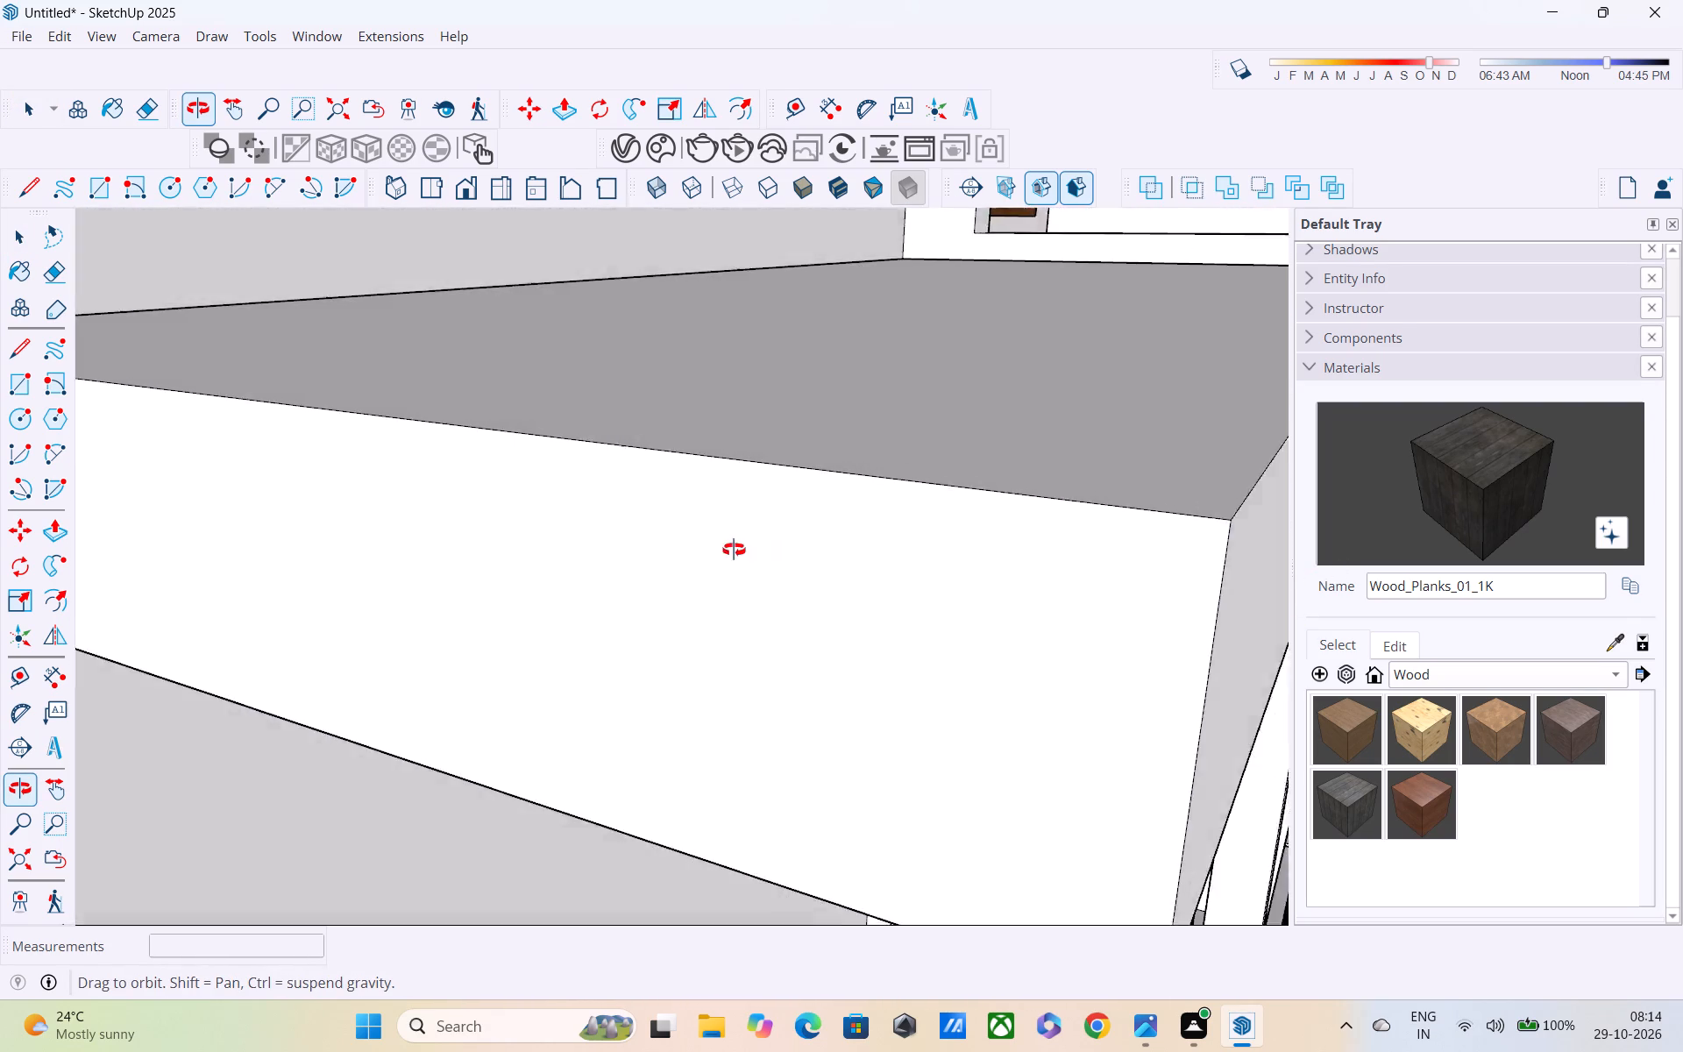
middle_drag(734, 550, 0, 640)
shift+scroll(179, 587, down, 4)
shift+middle_drag(452, 551, 869, 608)
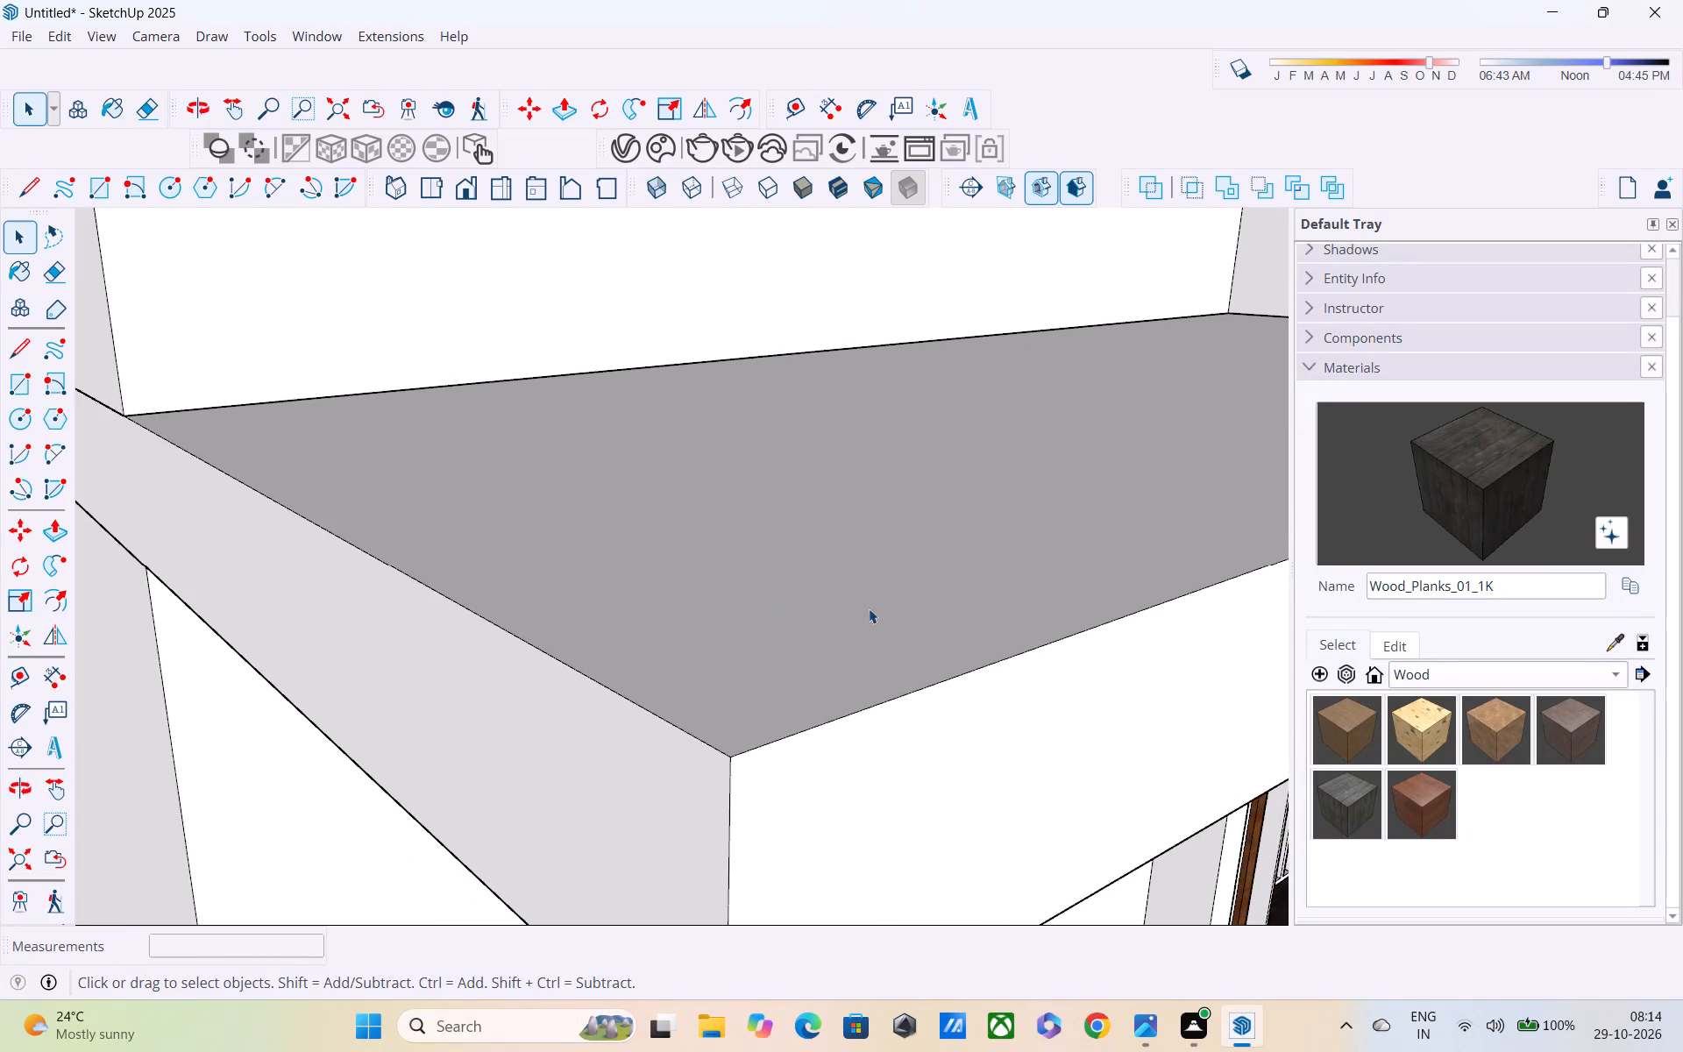
scroll(870, 609, up, 1)
scroll(871, 614, down, 5)
scroll(877, 634, up, 1)
key(f)
key(space)
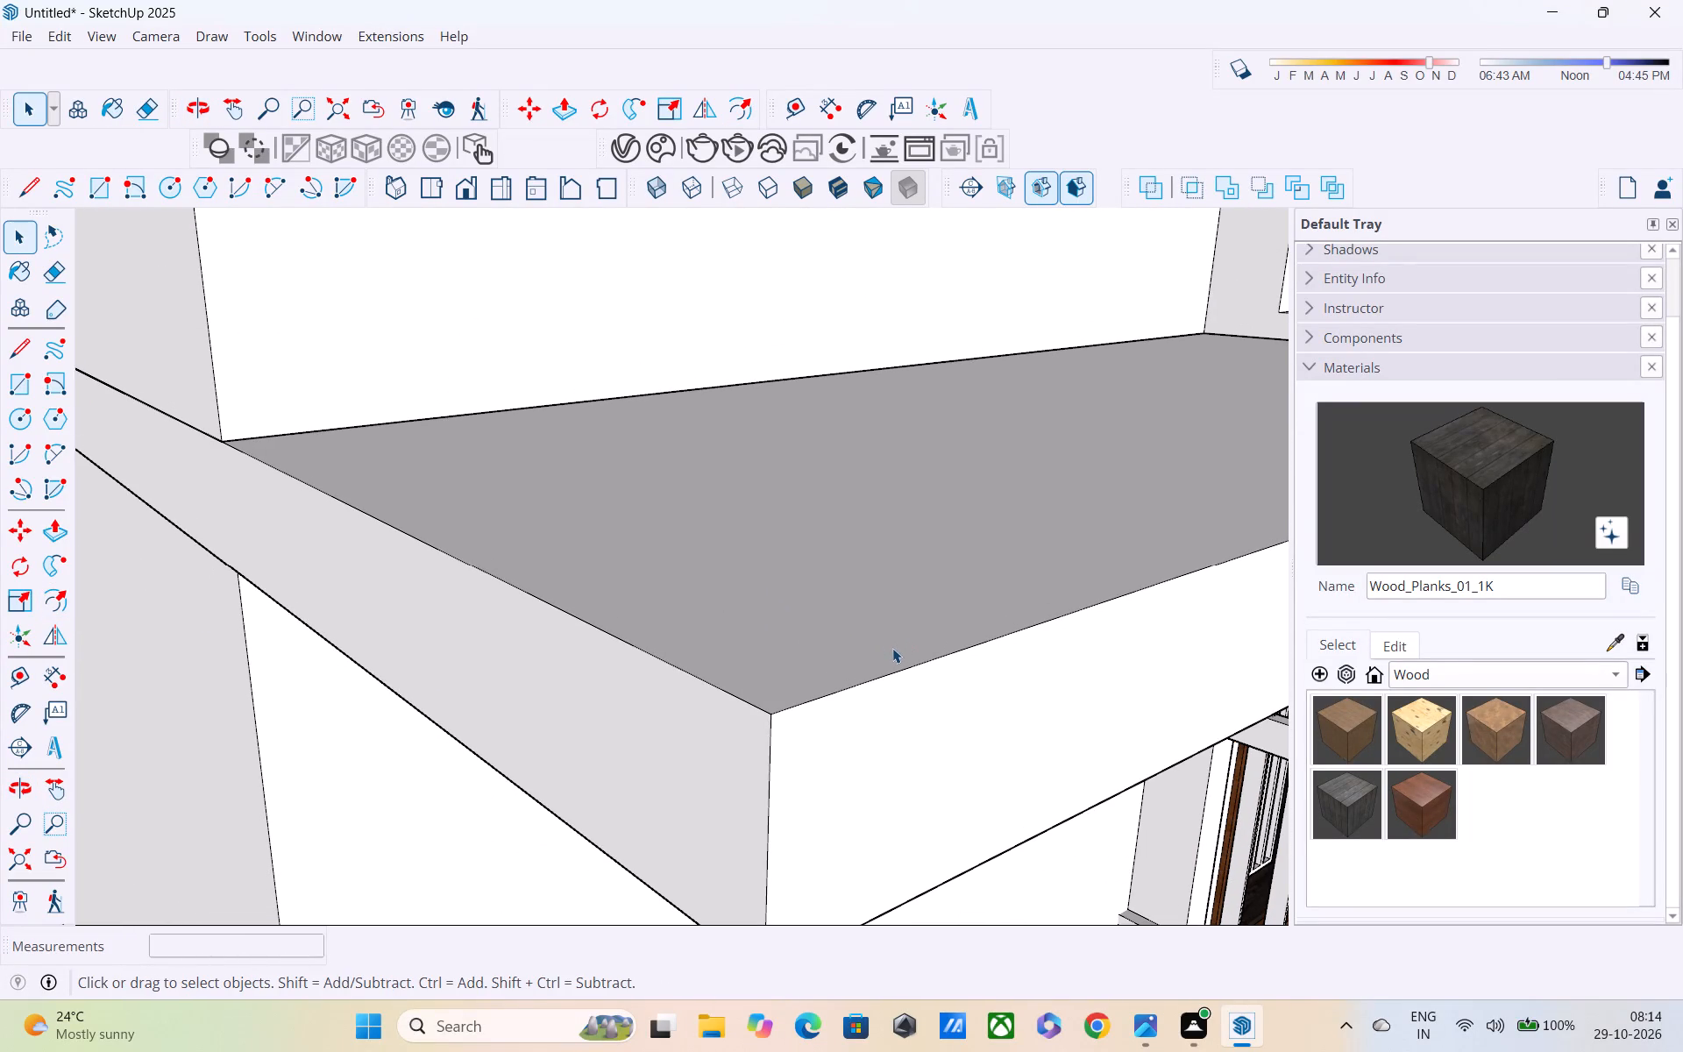
double_click(892, 649)
key(f)
click(894, 663)
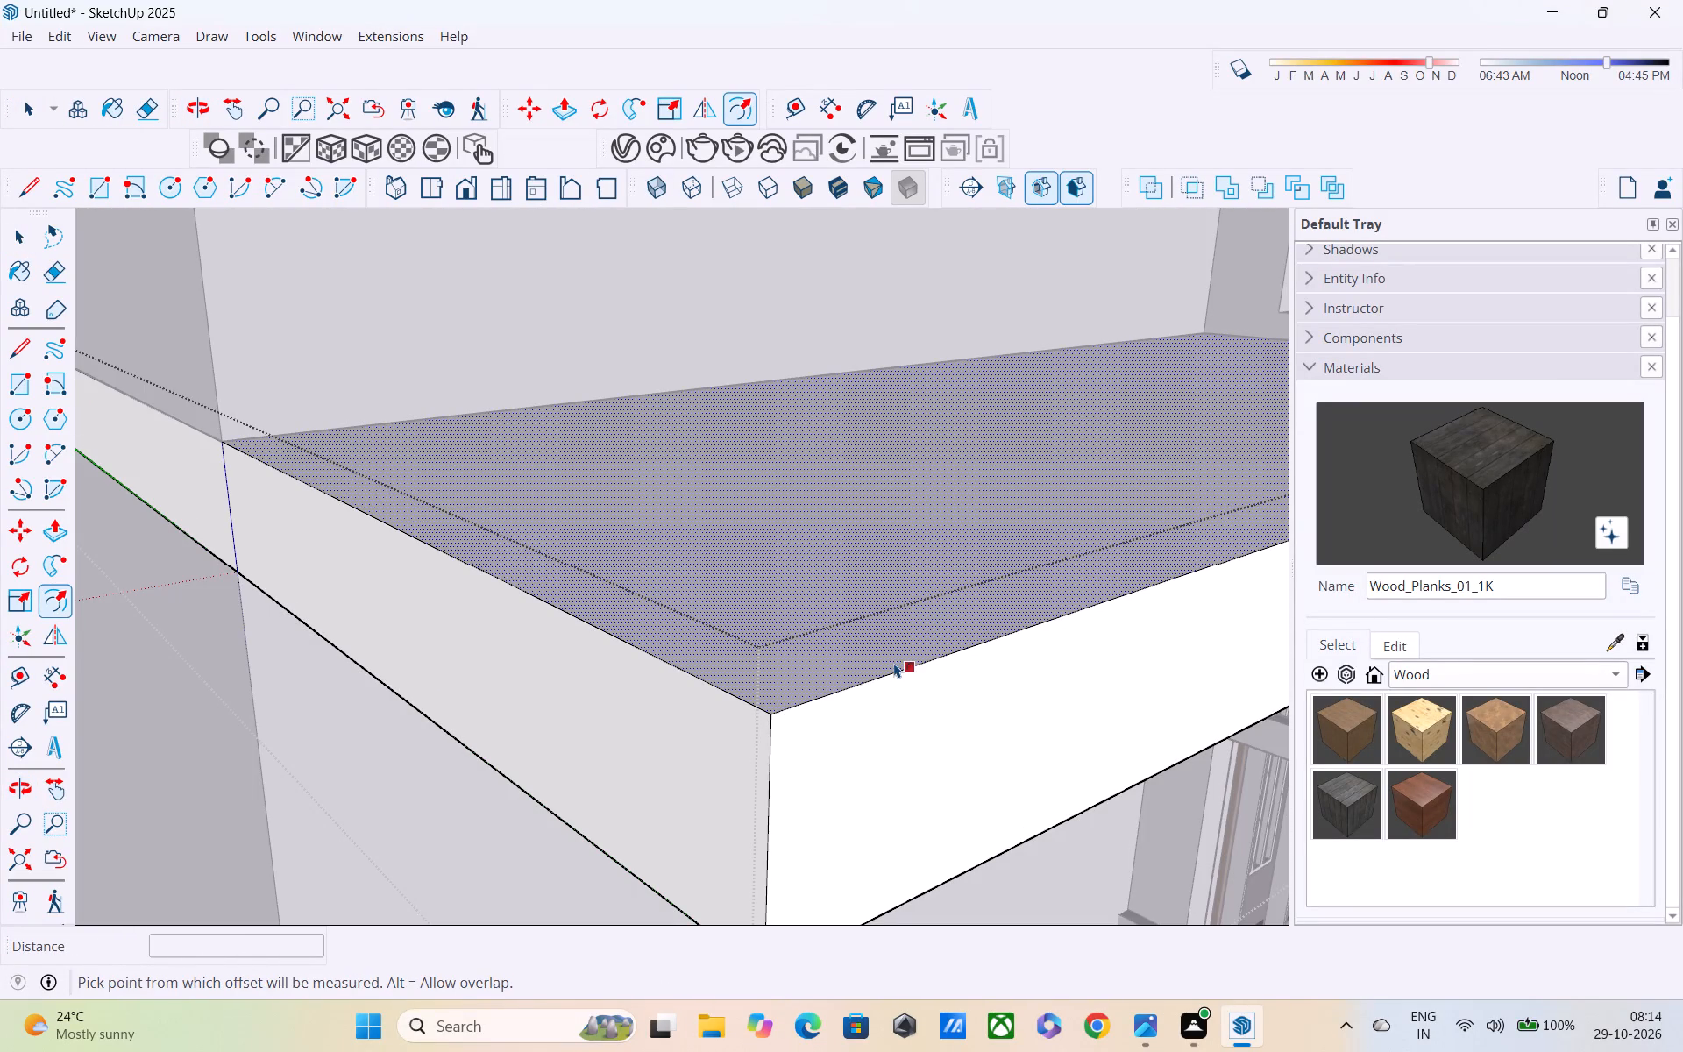
scroll(876, 643, down, 3)
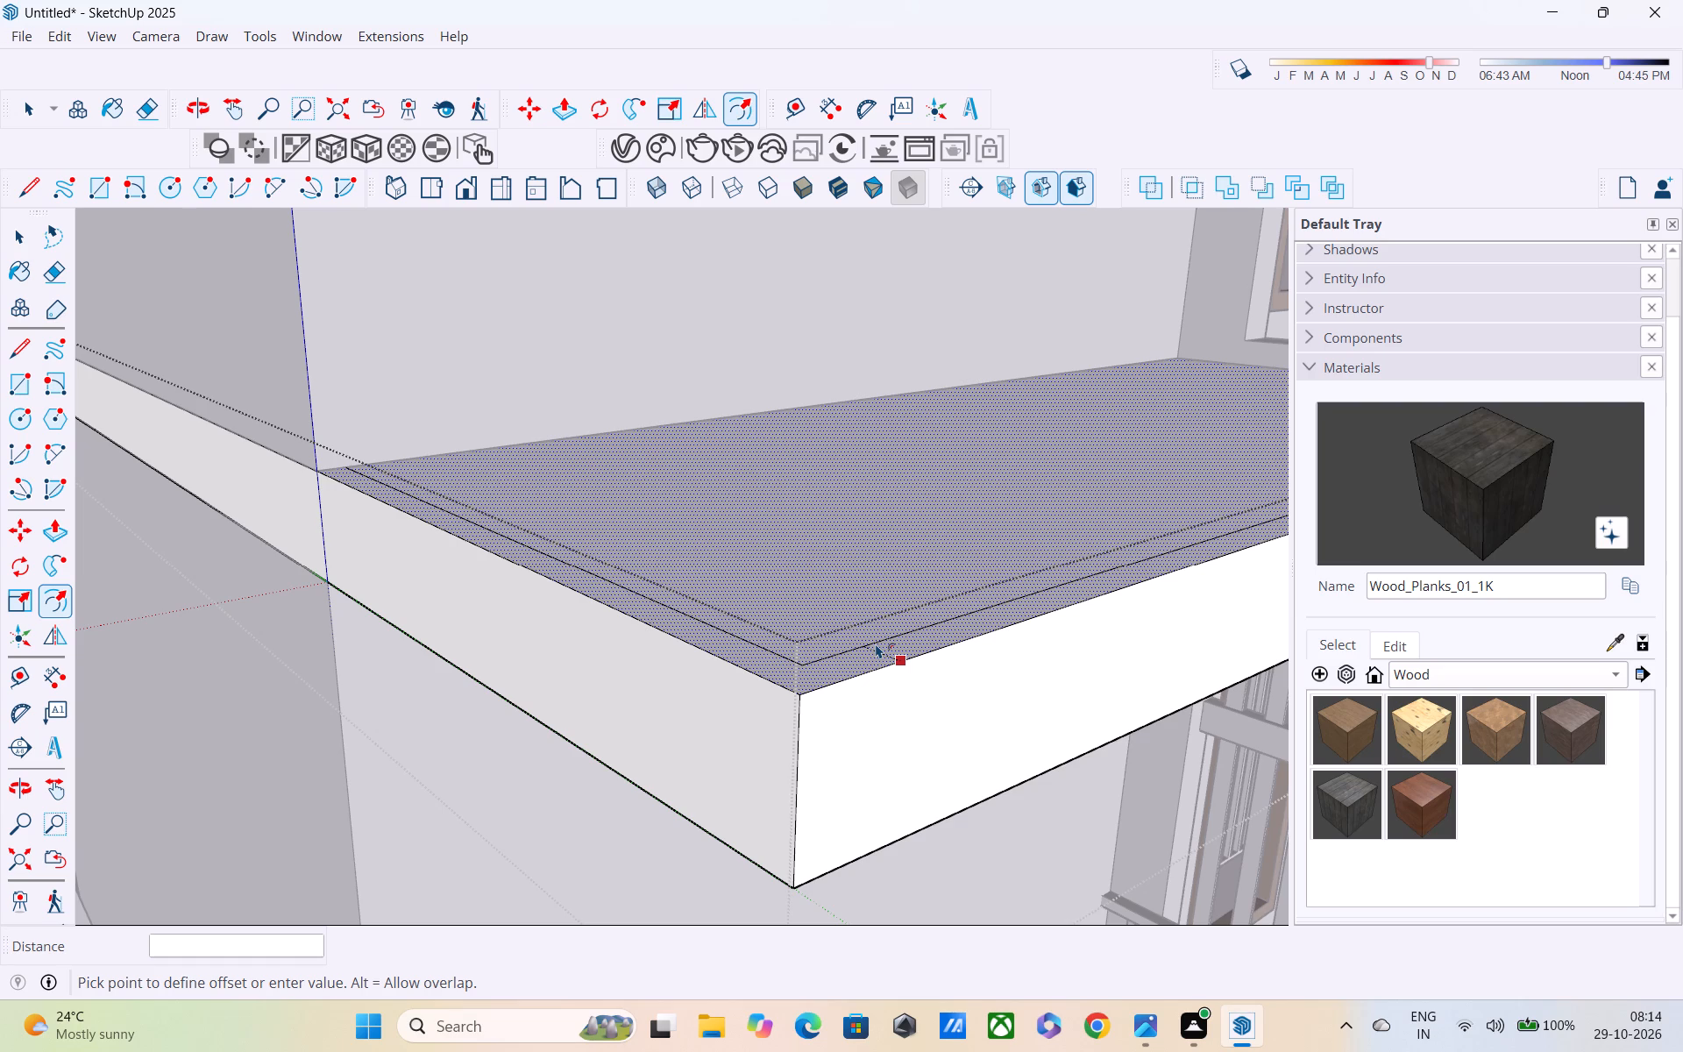
text(6")
key(Return)
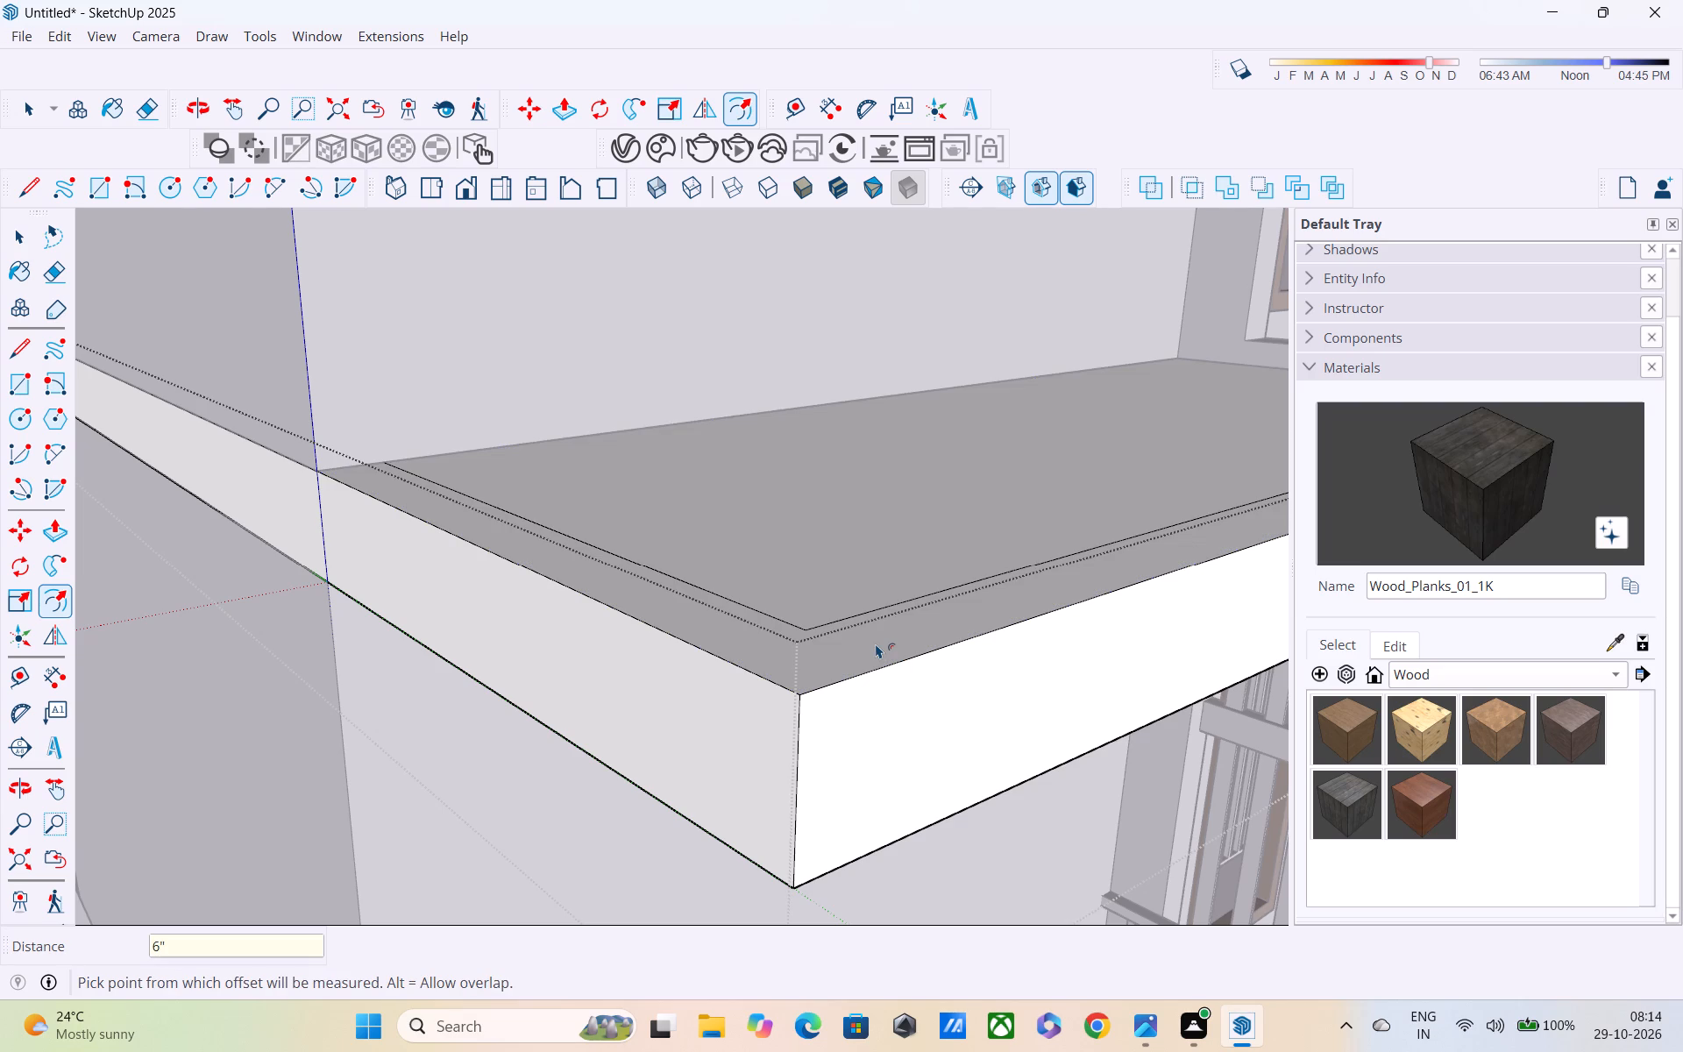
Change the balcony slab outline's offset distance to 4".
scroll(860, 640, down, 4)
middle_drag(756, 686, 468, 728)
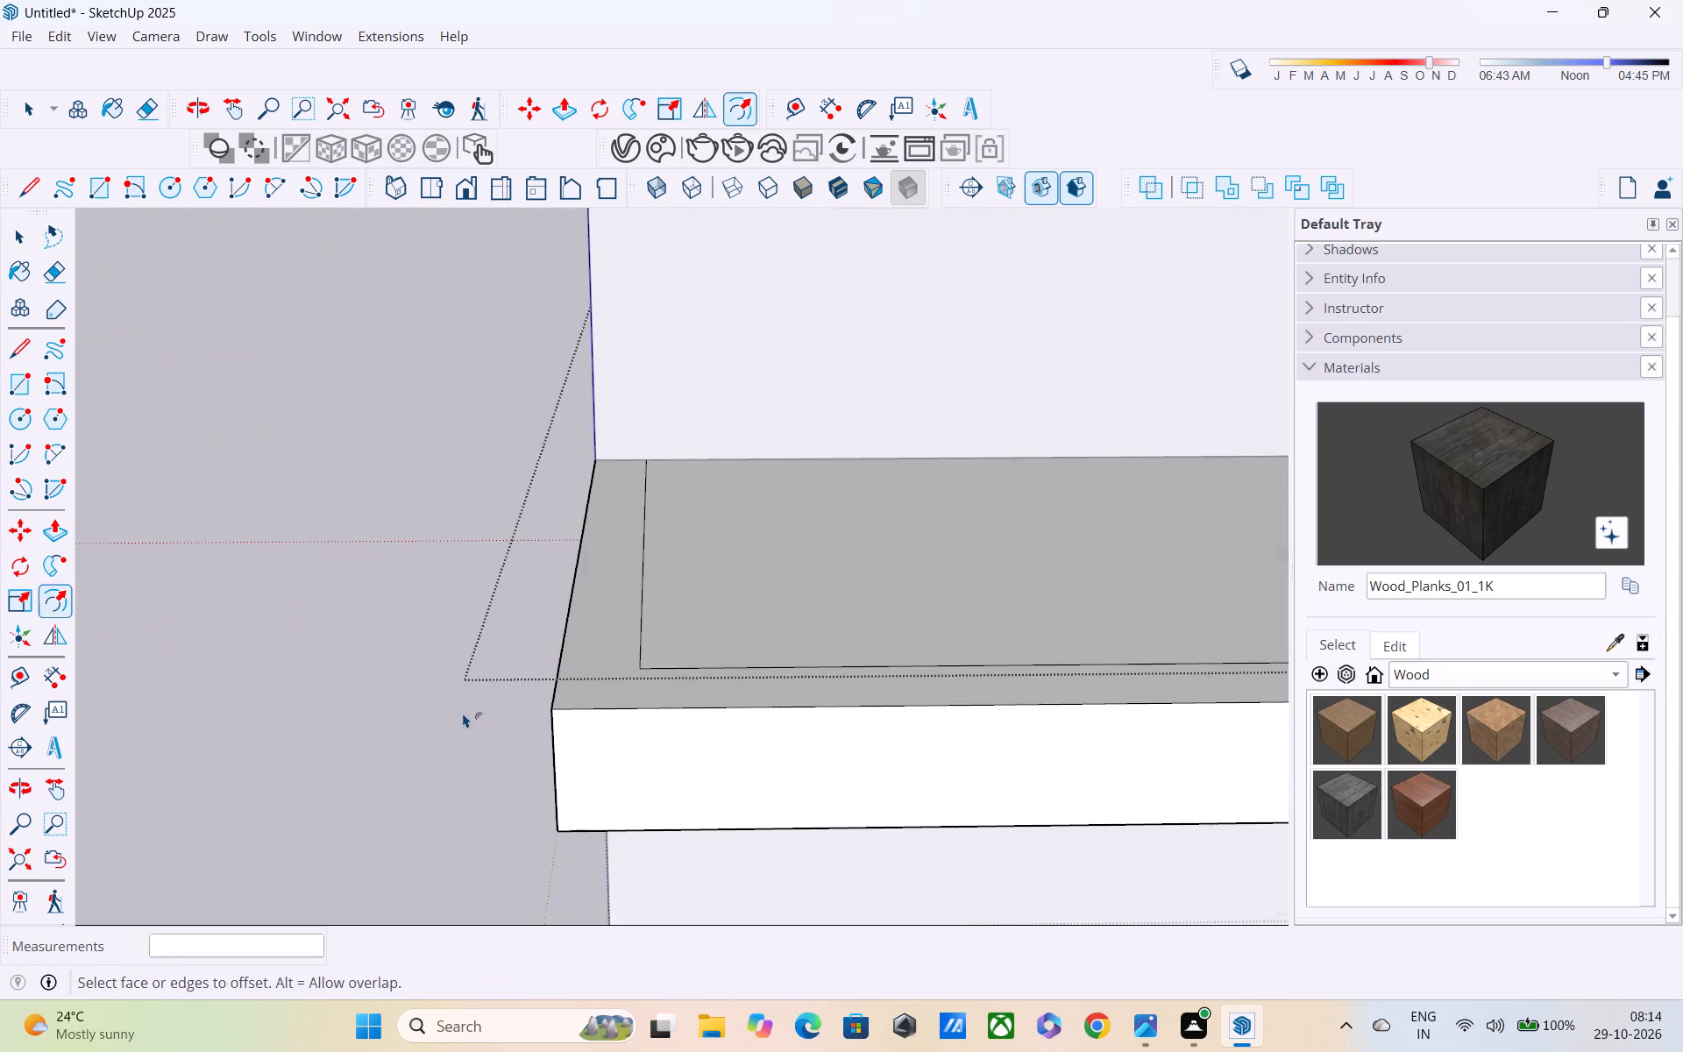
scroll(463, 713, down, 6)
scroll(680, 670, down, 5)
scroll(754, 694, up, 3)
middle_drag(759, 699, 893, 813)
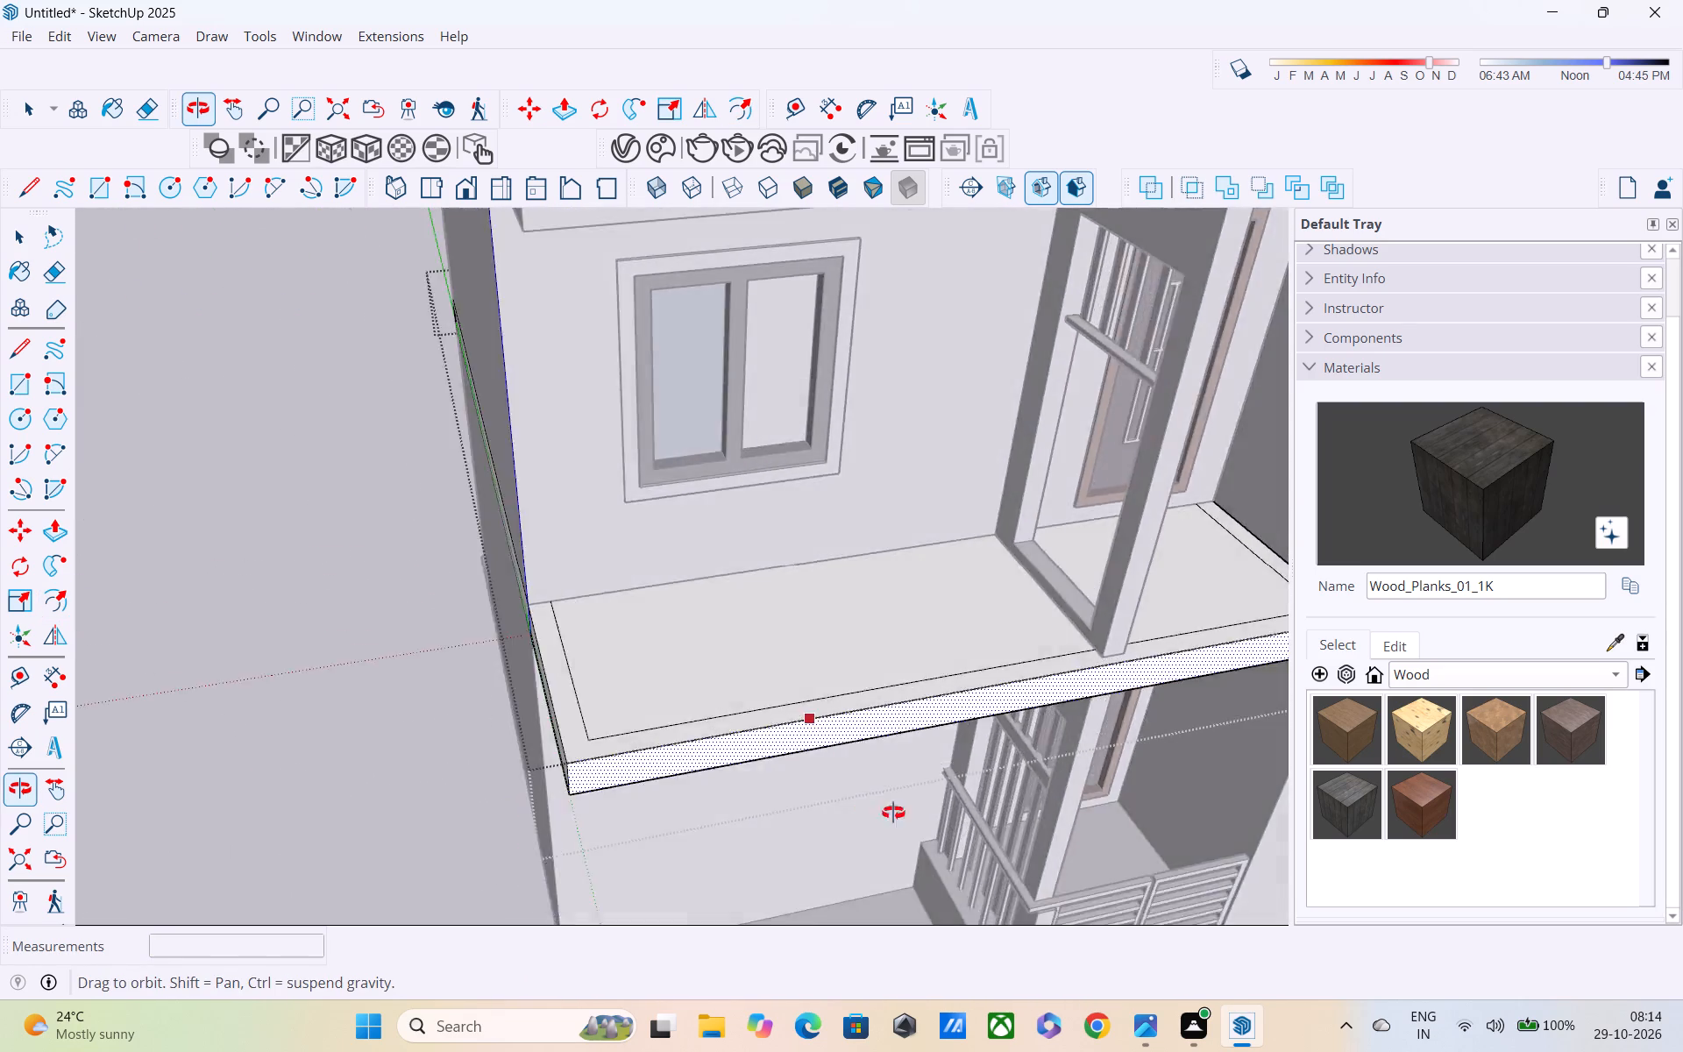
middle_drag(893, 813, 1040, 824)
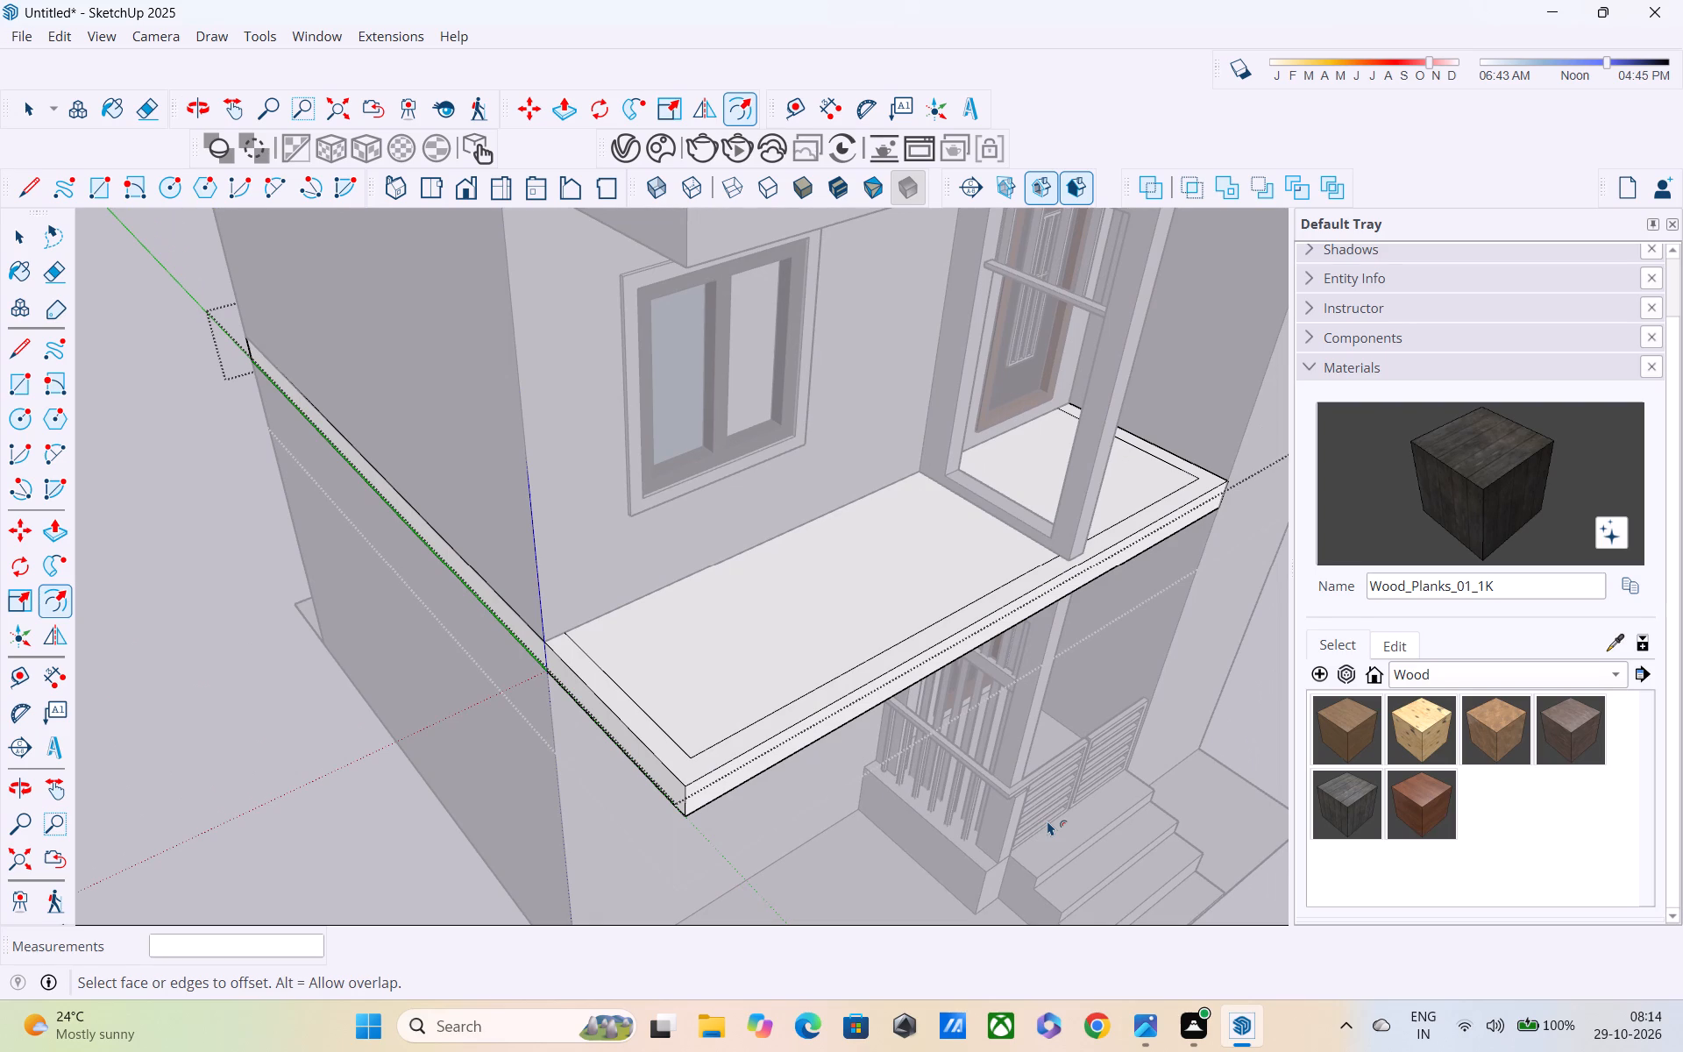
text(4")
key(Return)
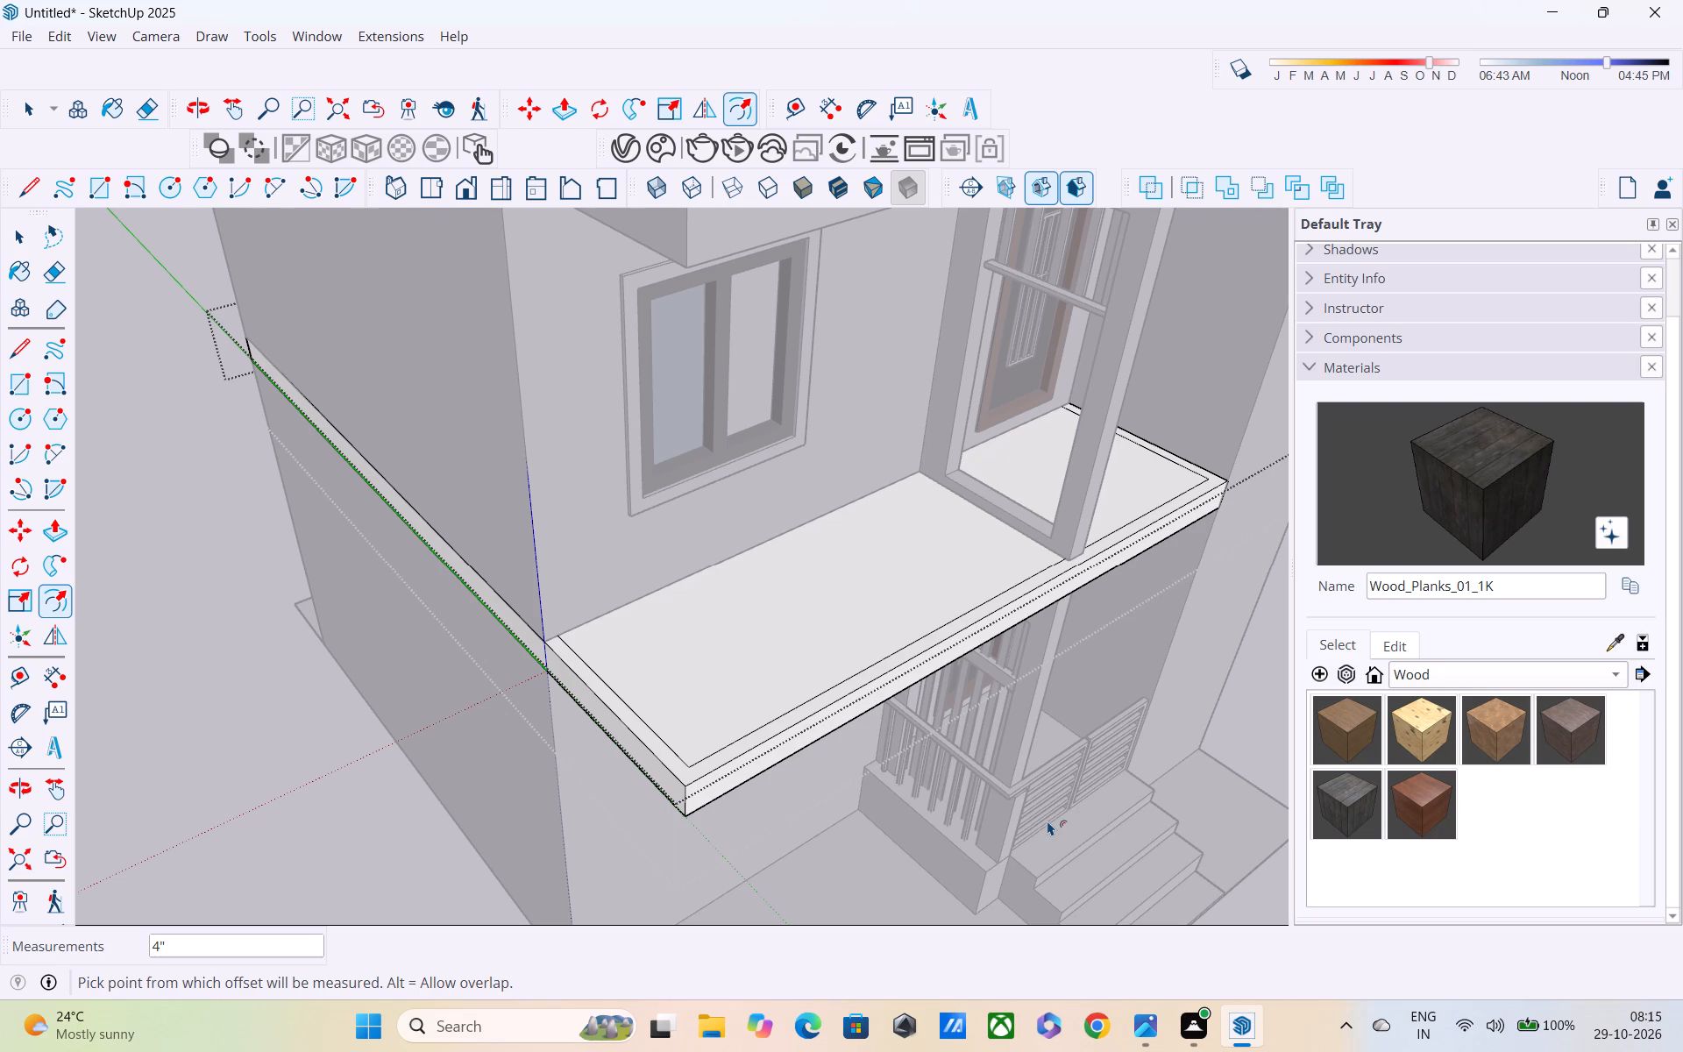
Set the balcony slab outline's offset distance to 3" and close the slab group.
key(3)
key(shift+quotedbl)
key(Return)
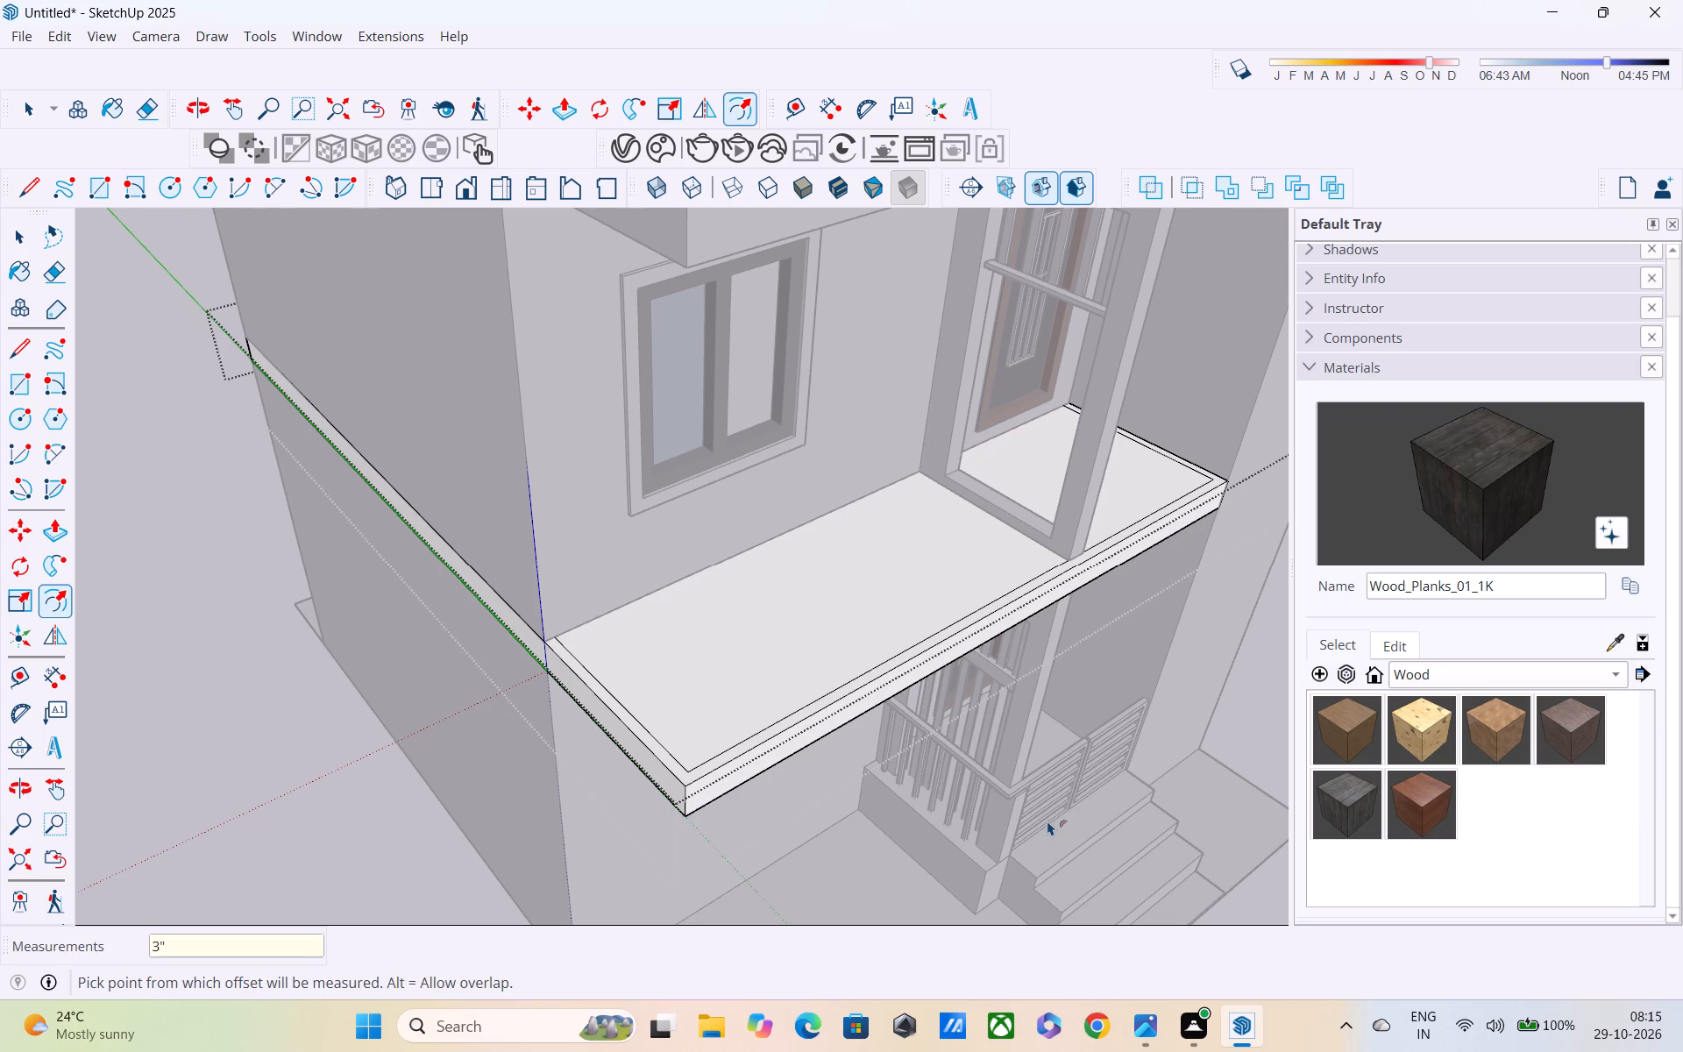
scroll(1031, 857, down, 3)
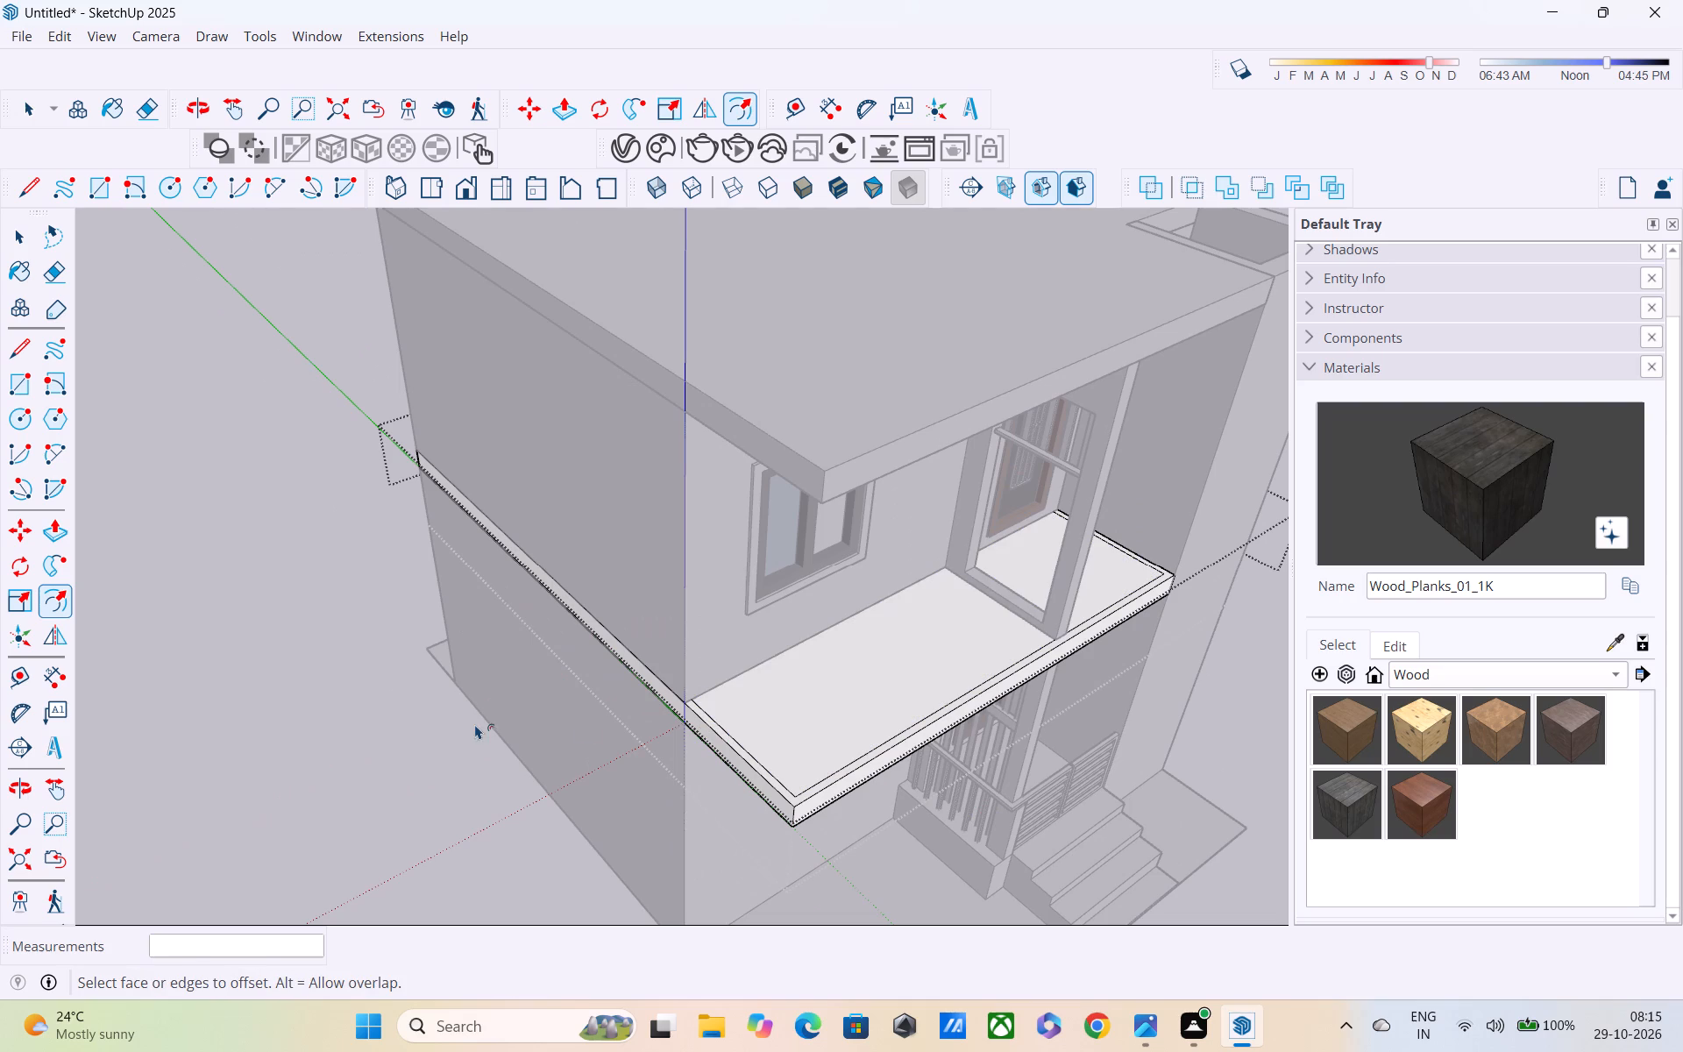
key(space)
click(280, 813)
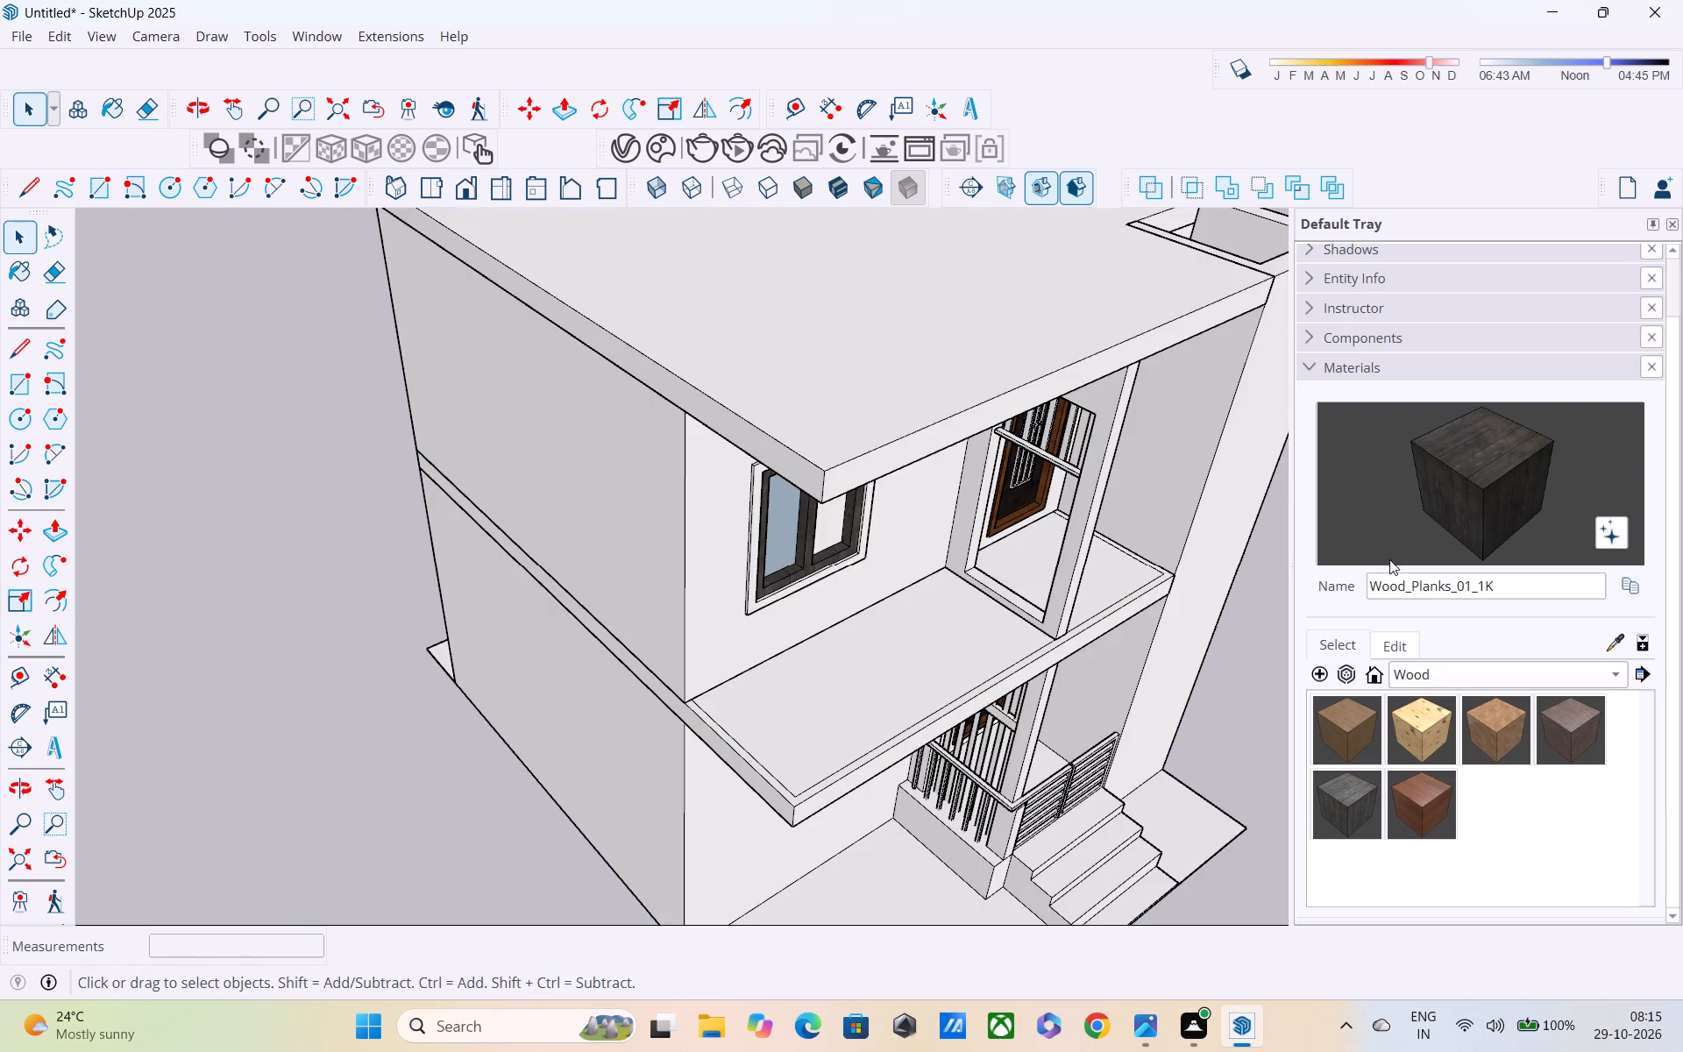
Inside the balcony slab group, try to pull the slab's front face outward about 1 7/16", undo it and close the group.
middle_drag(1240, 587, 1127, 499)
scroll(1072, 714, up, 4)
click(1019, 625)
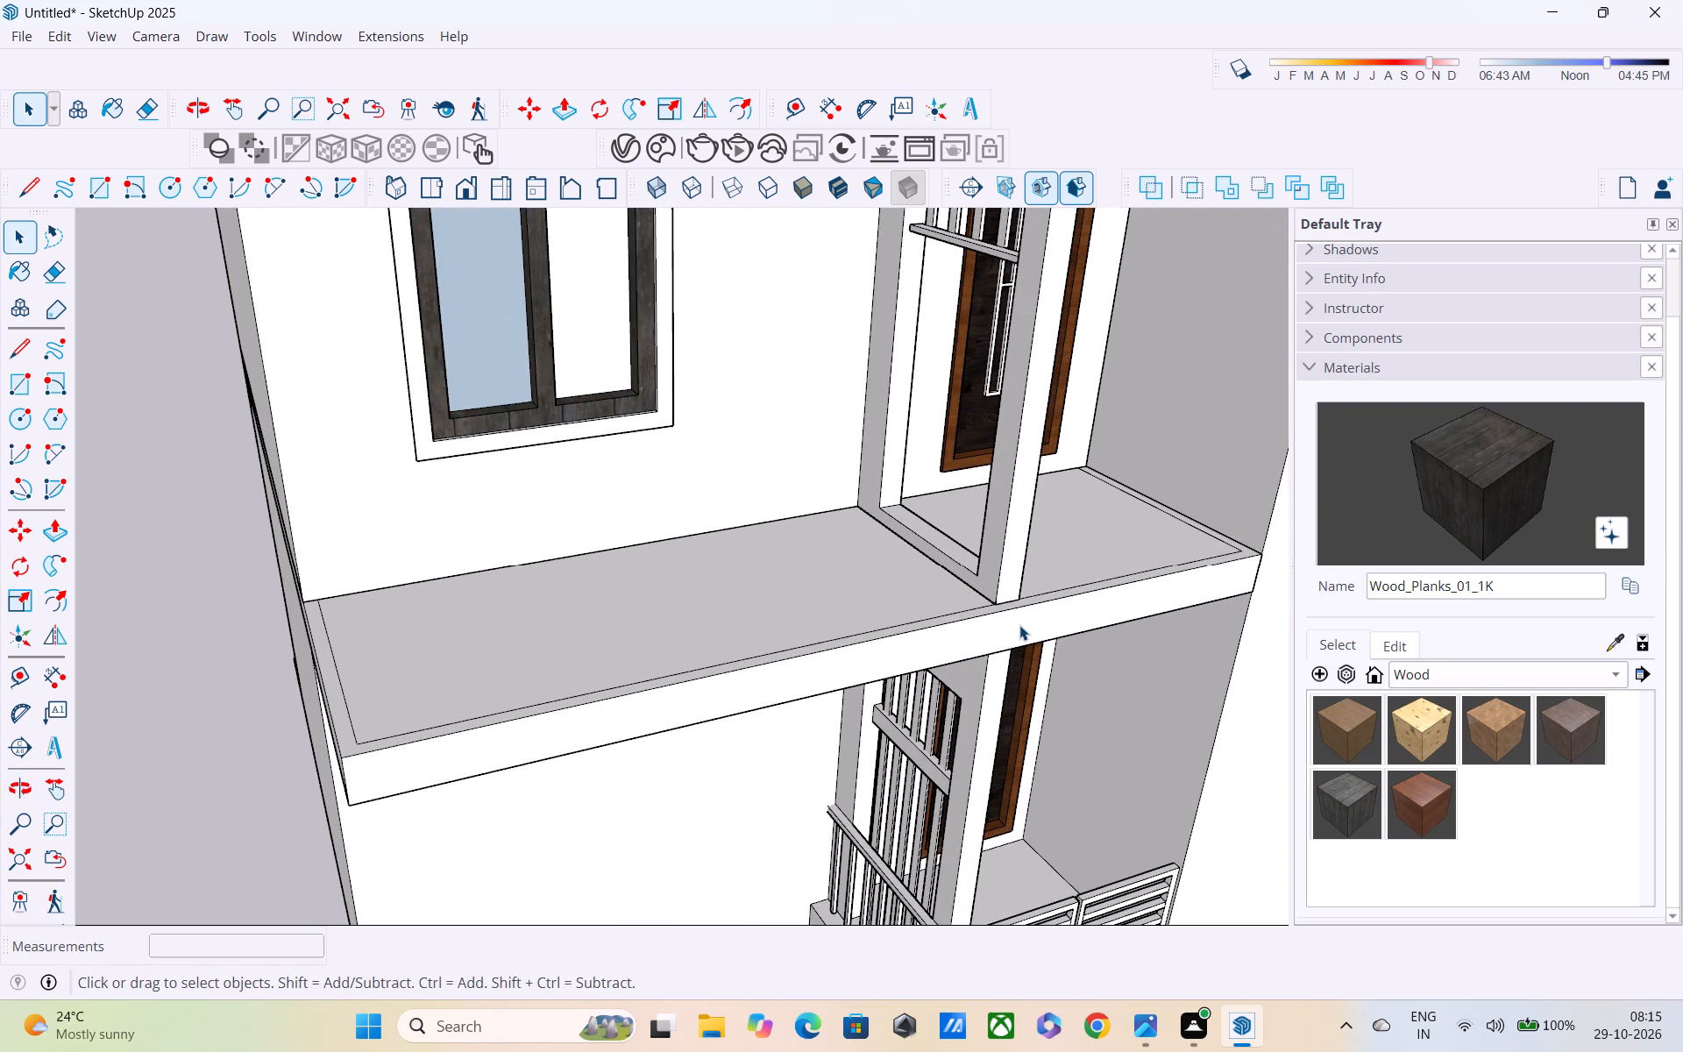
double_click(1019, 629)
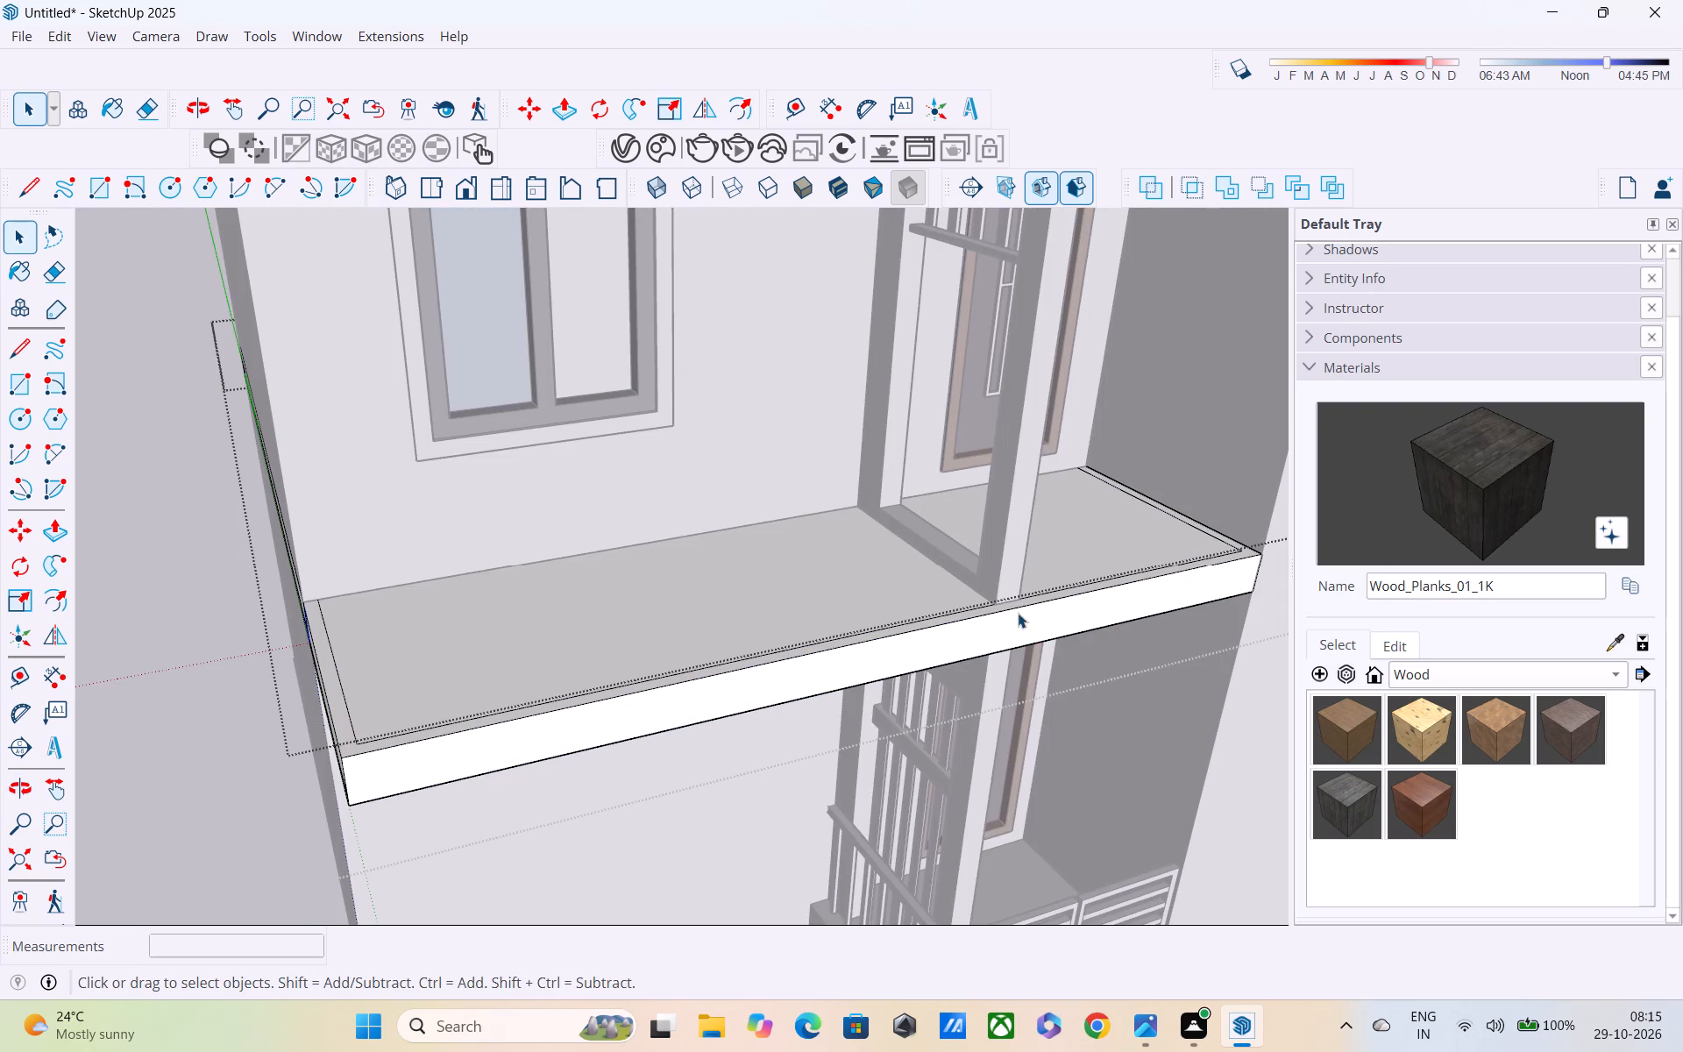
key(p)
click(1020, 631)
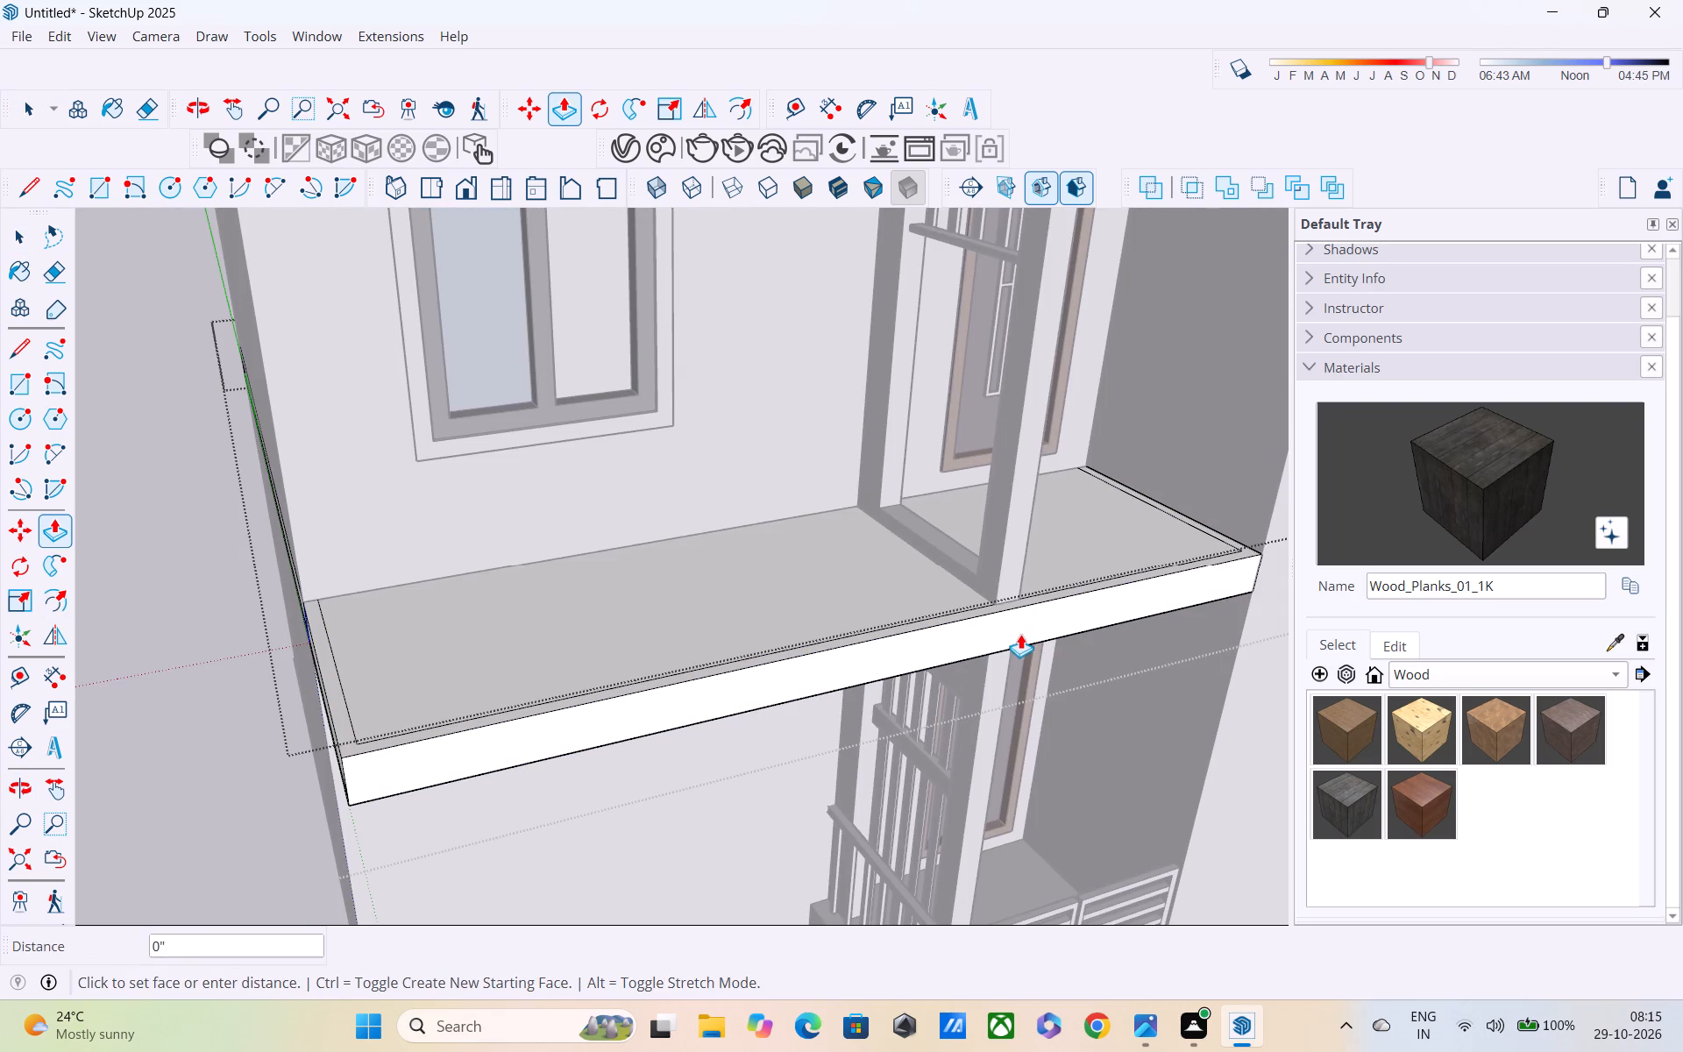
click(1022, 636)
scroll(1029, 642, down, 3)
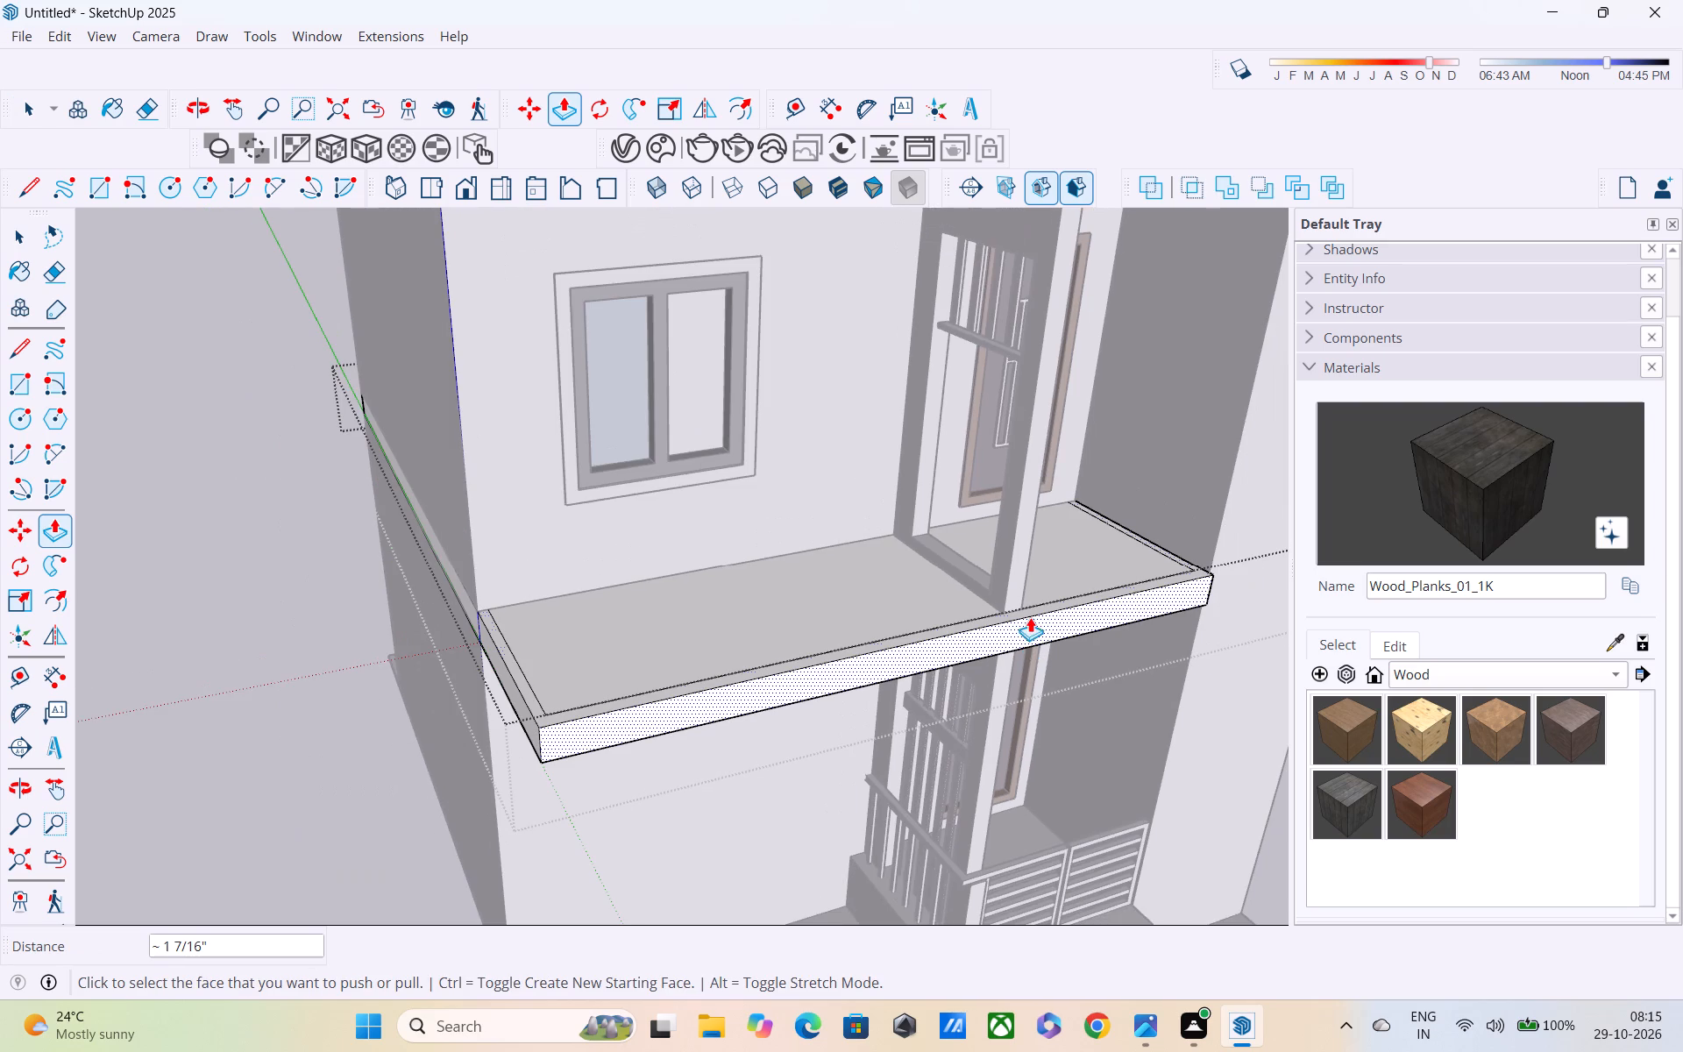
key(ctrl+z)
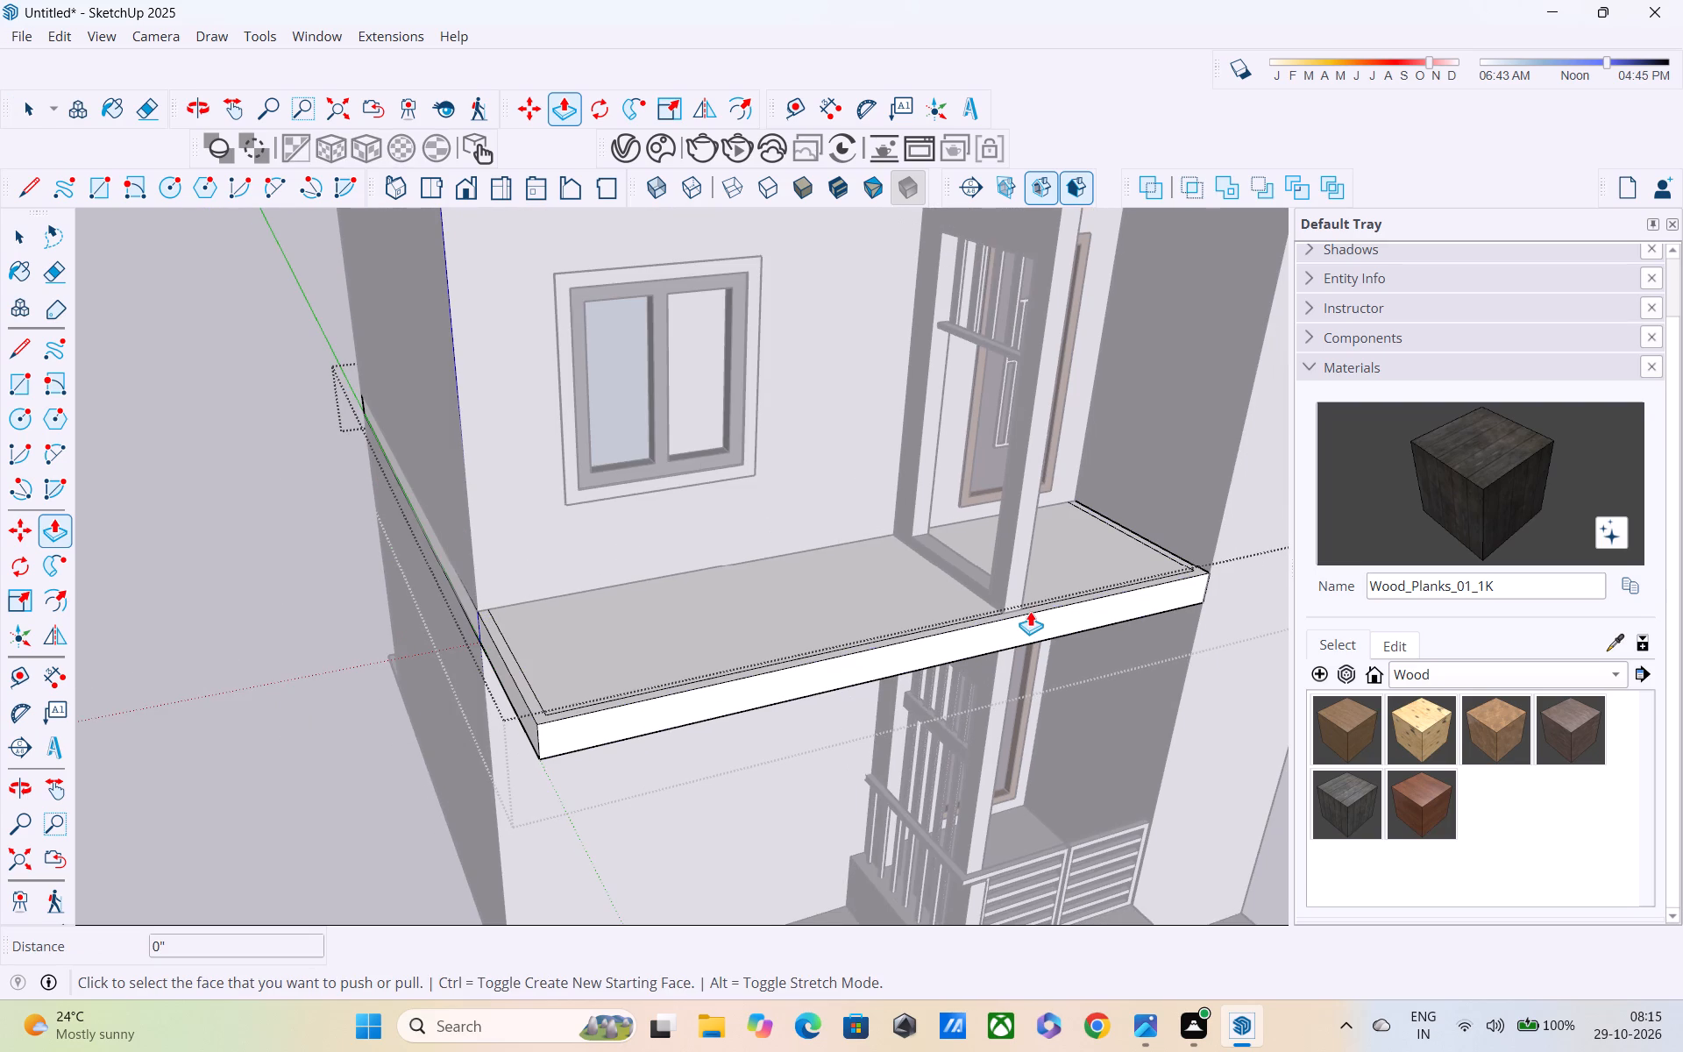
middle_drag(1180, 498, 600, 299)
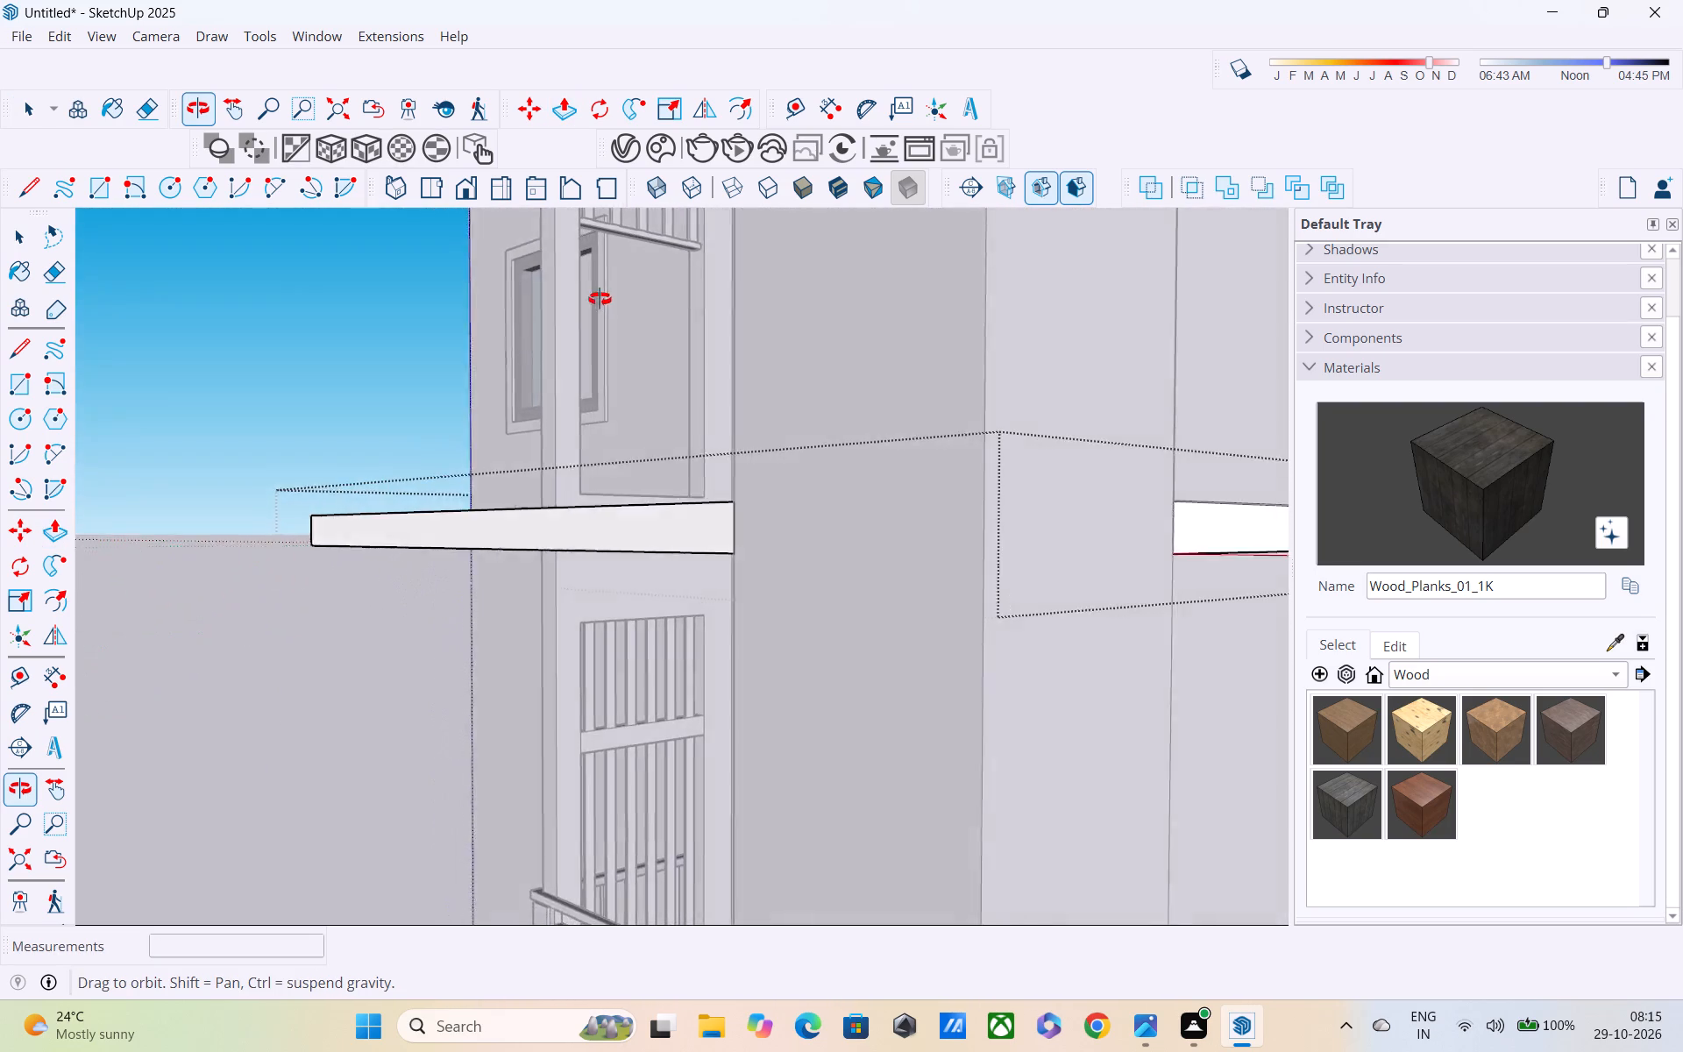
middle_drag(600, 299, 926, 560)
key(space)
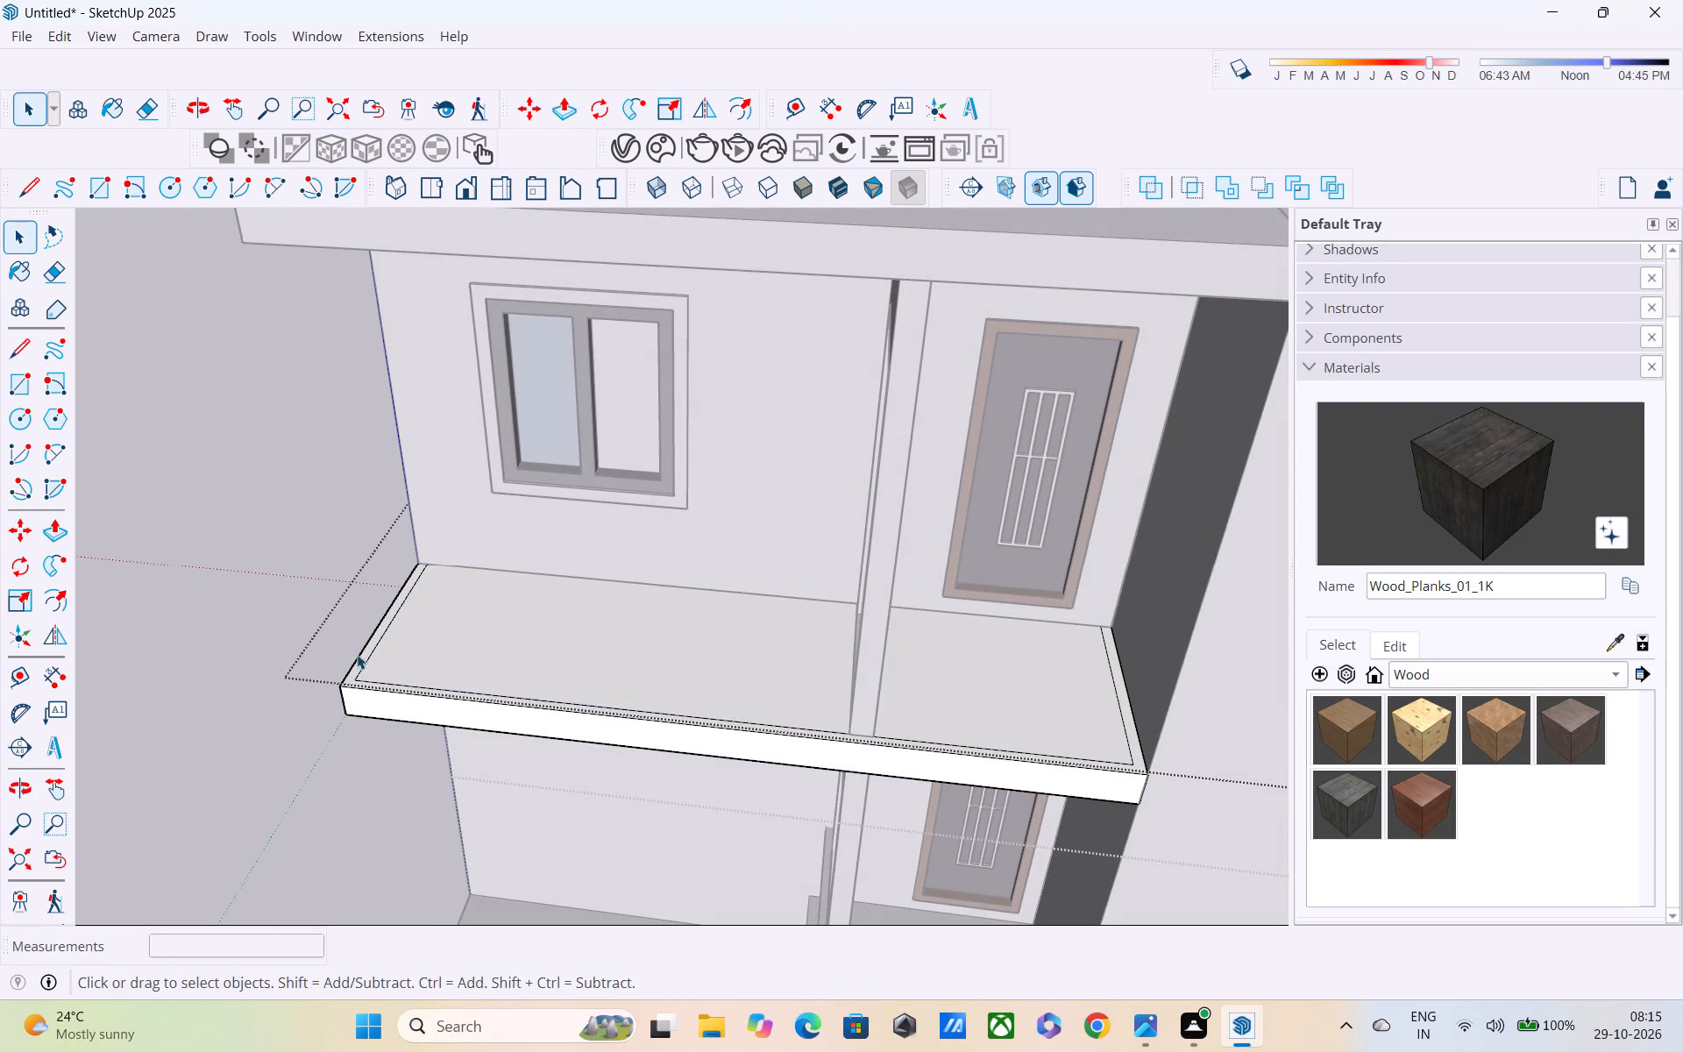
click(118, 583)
Reopen the balcony slab group and draw a line across the front border strip near the outer corner.
scroll(327, 595, up, 2)
middle_drag(365, 595, 517, 592)
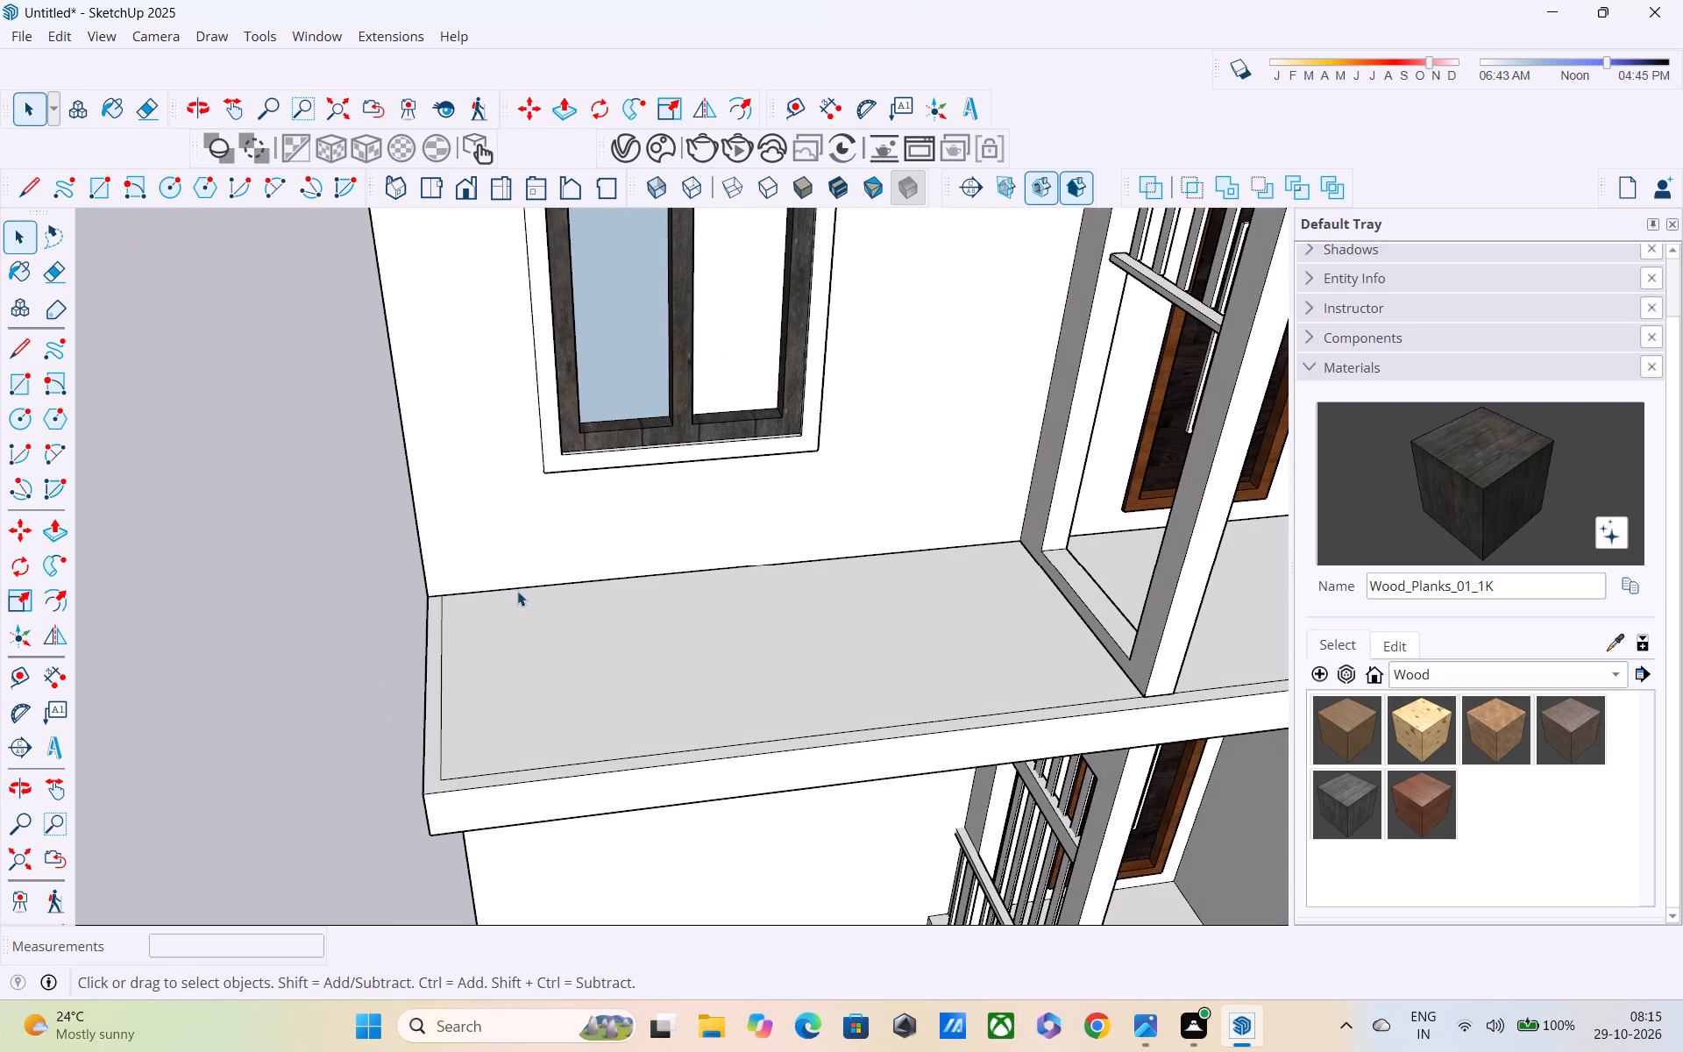
key(p)
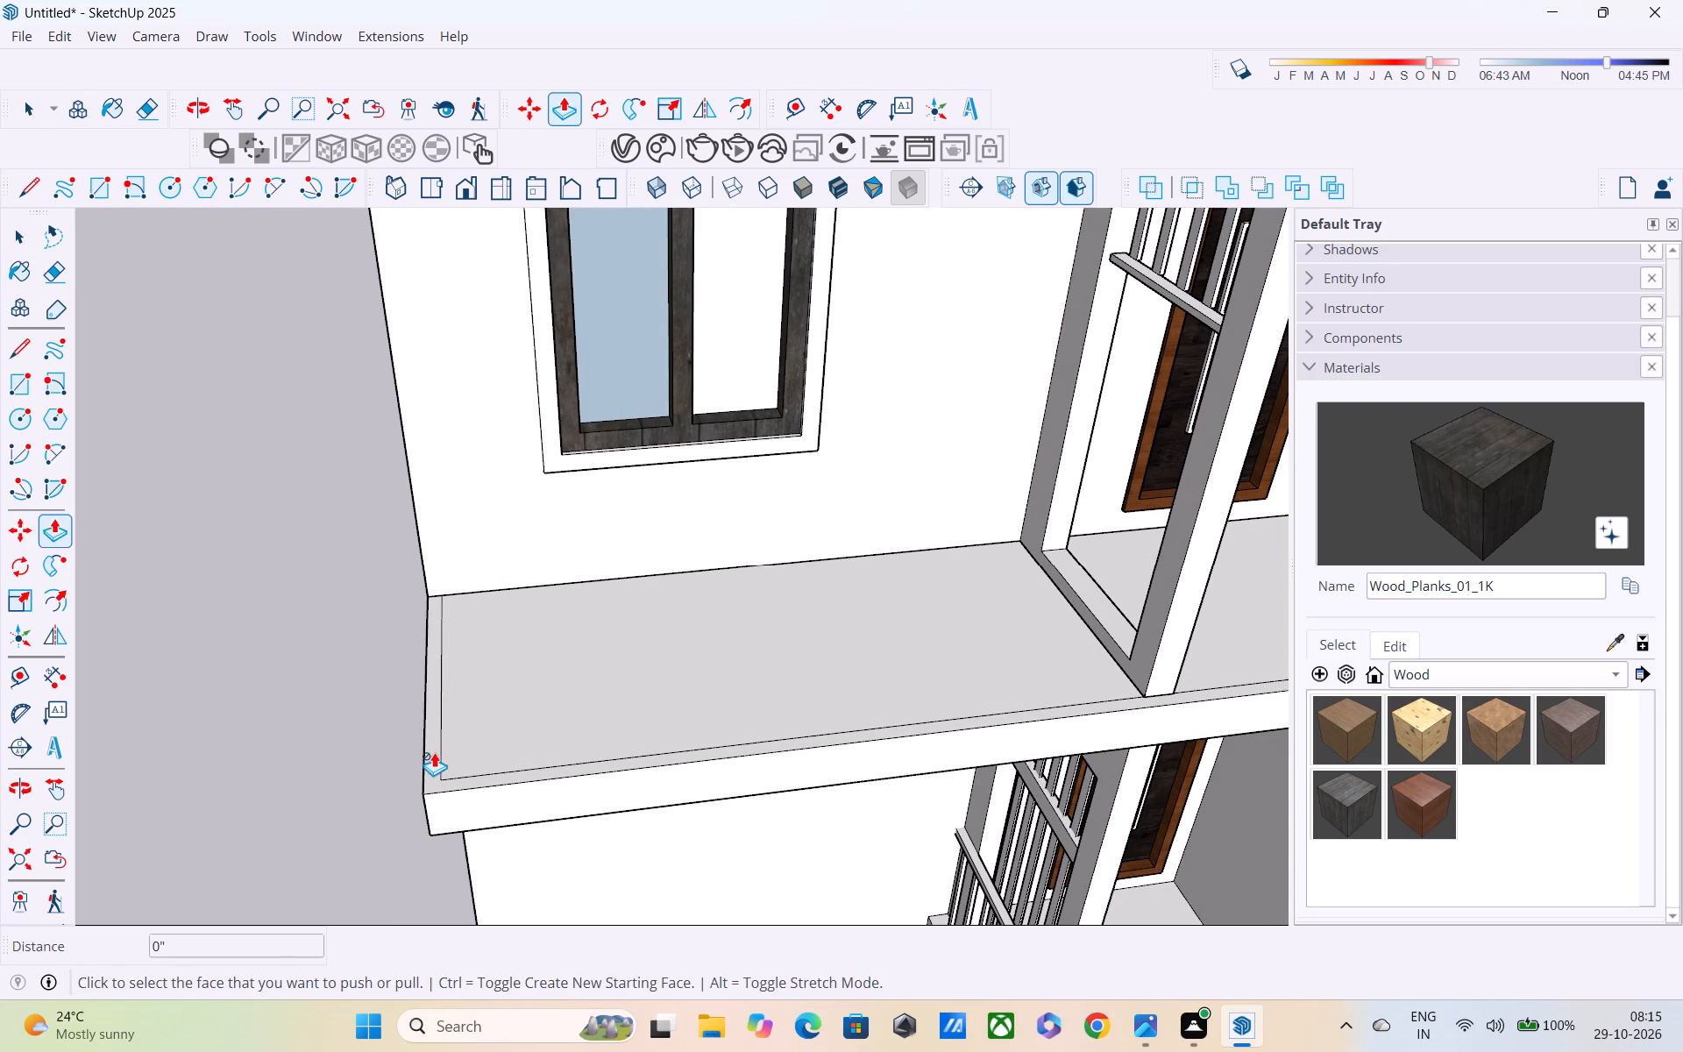
key(space)
double_click(437, 758)
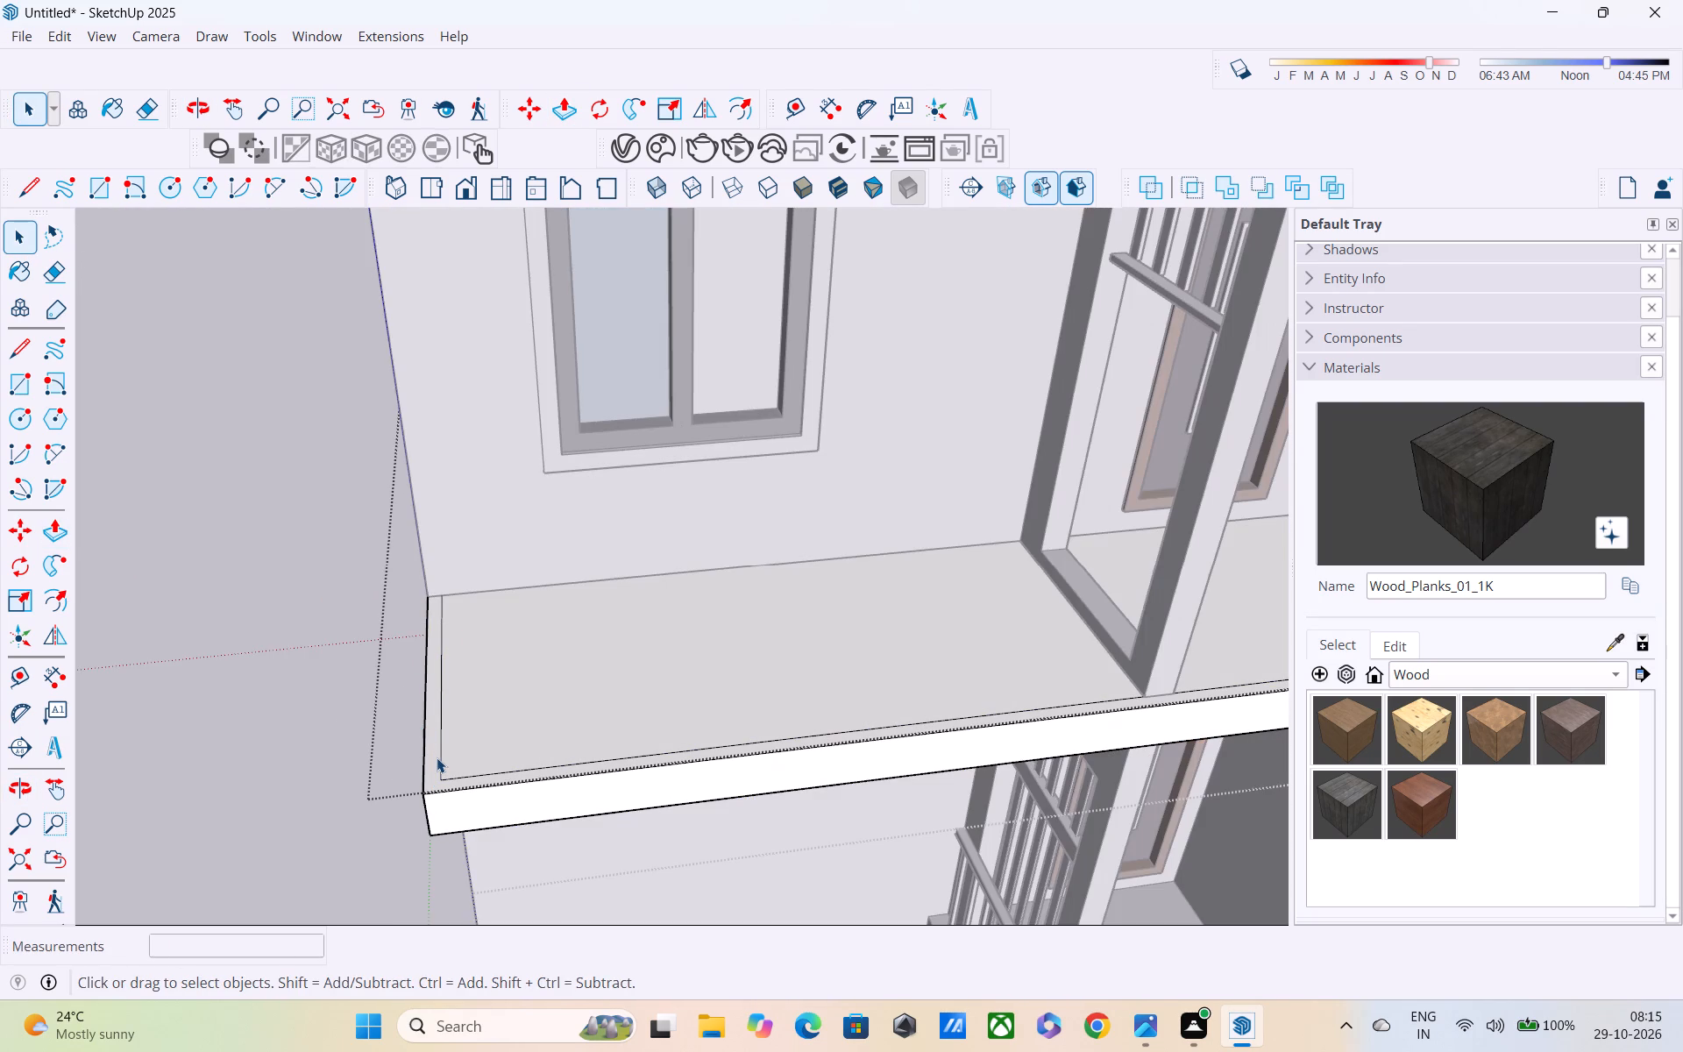
scroll(433, 743, down, 3)
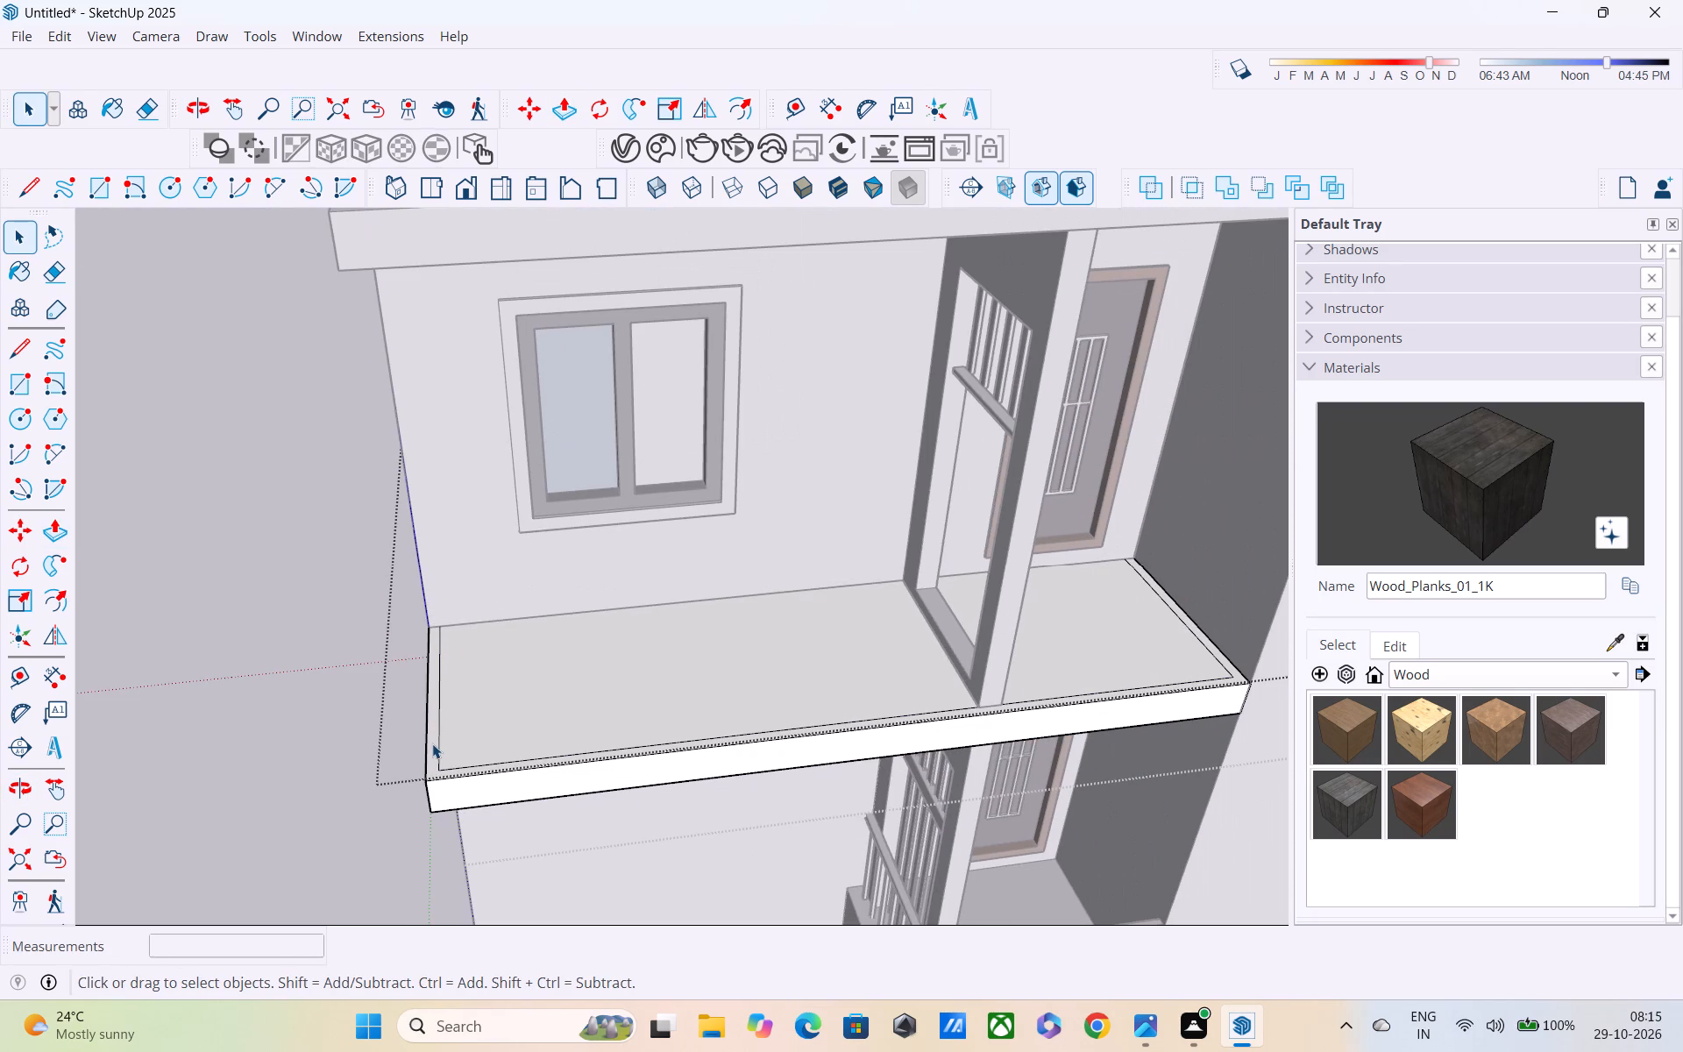
key(l)
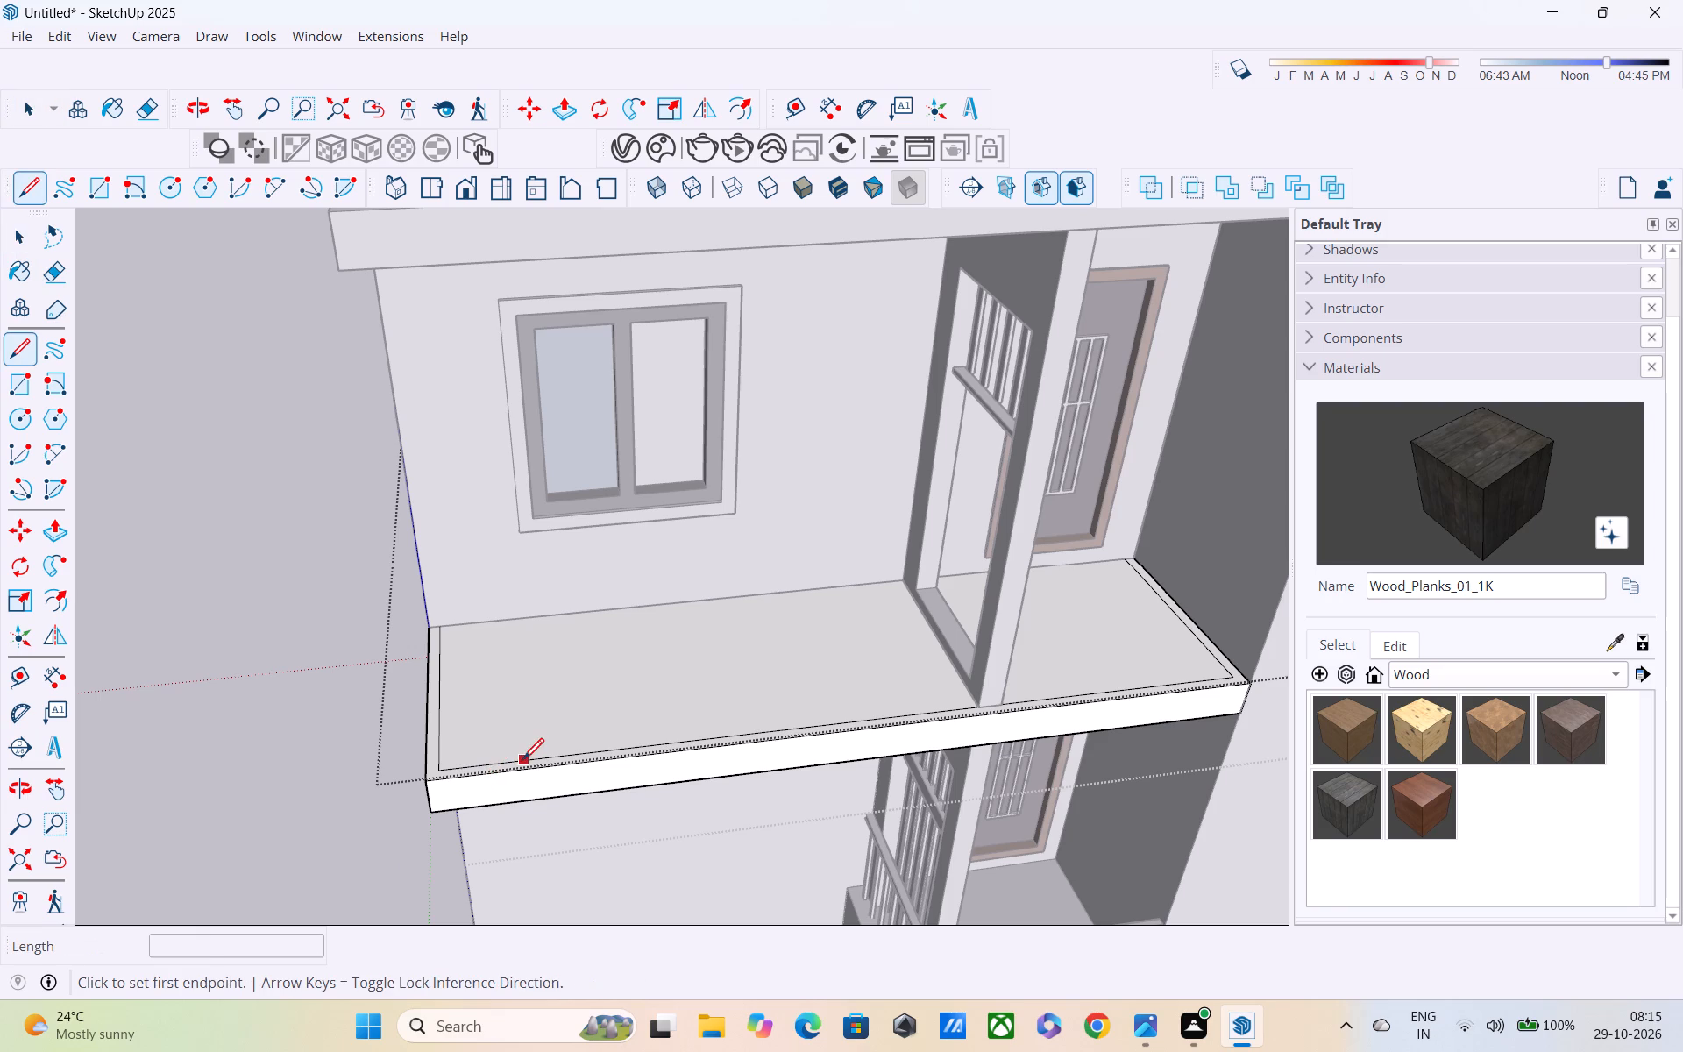
middle_drag(517, 752, 491, 771)
scroll(491, 771, up, 5)
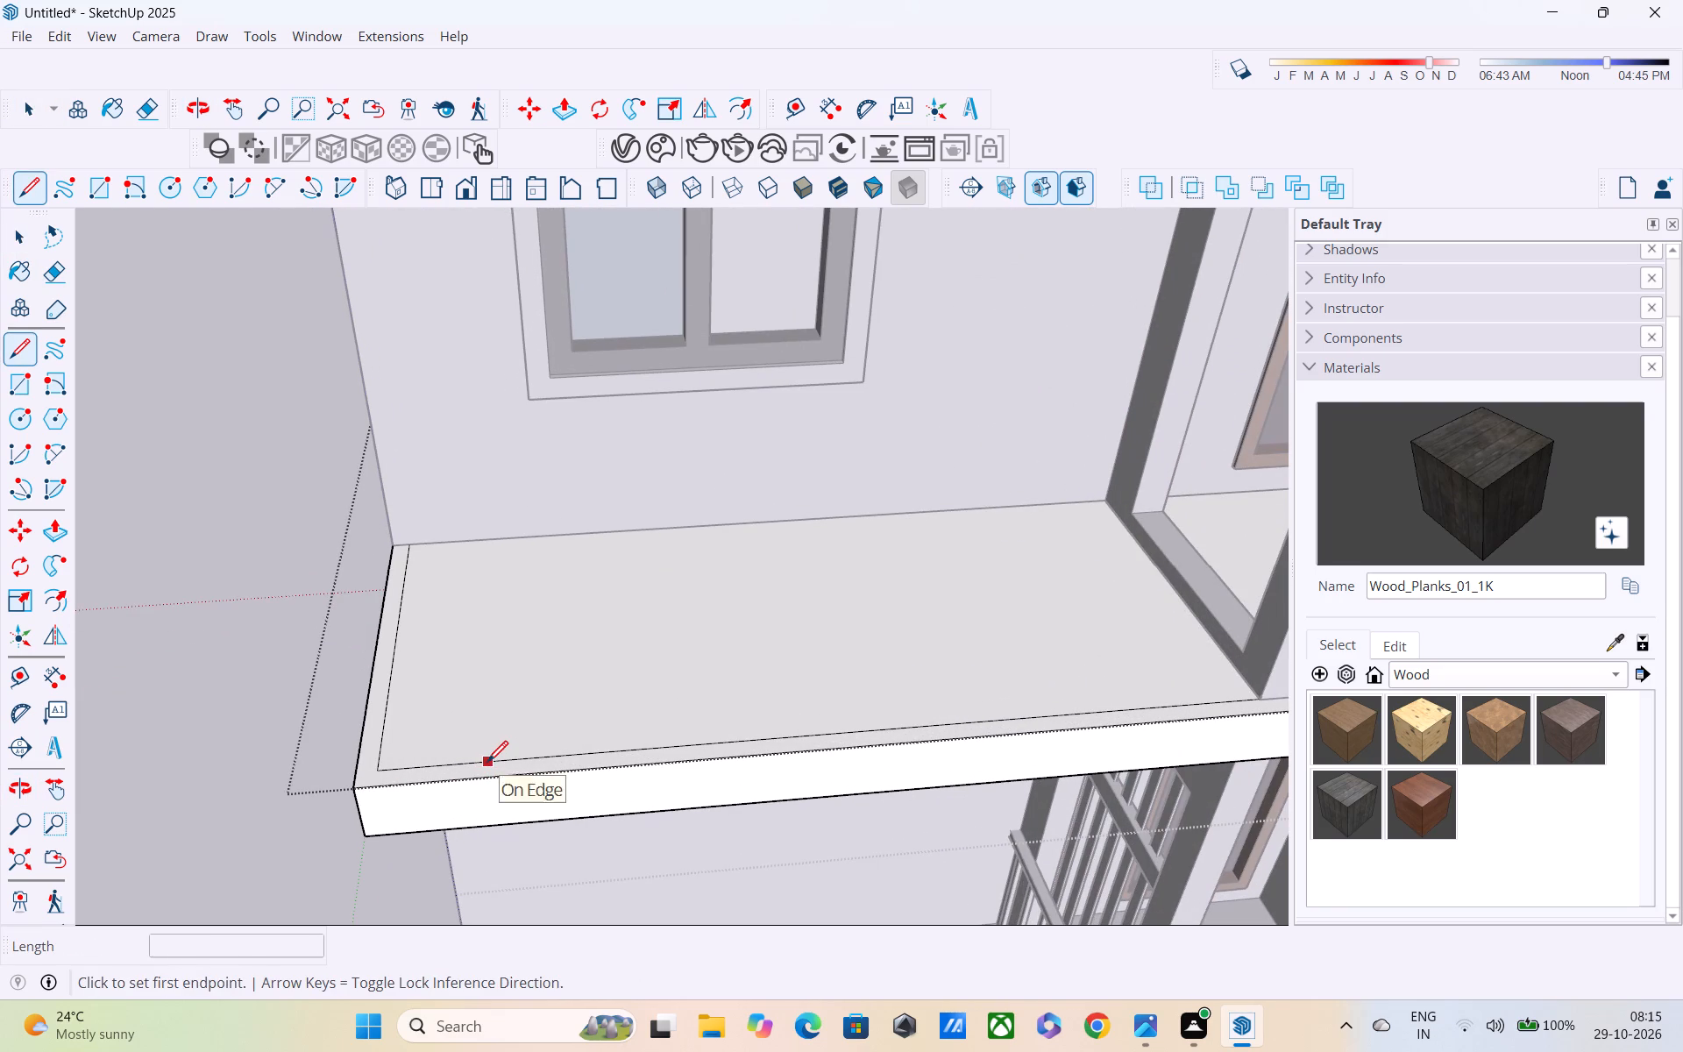
click(508, 764)
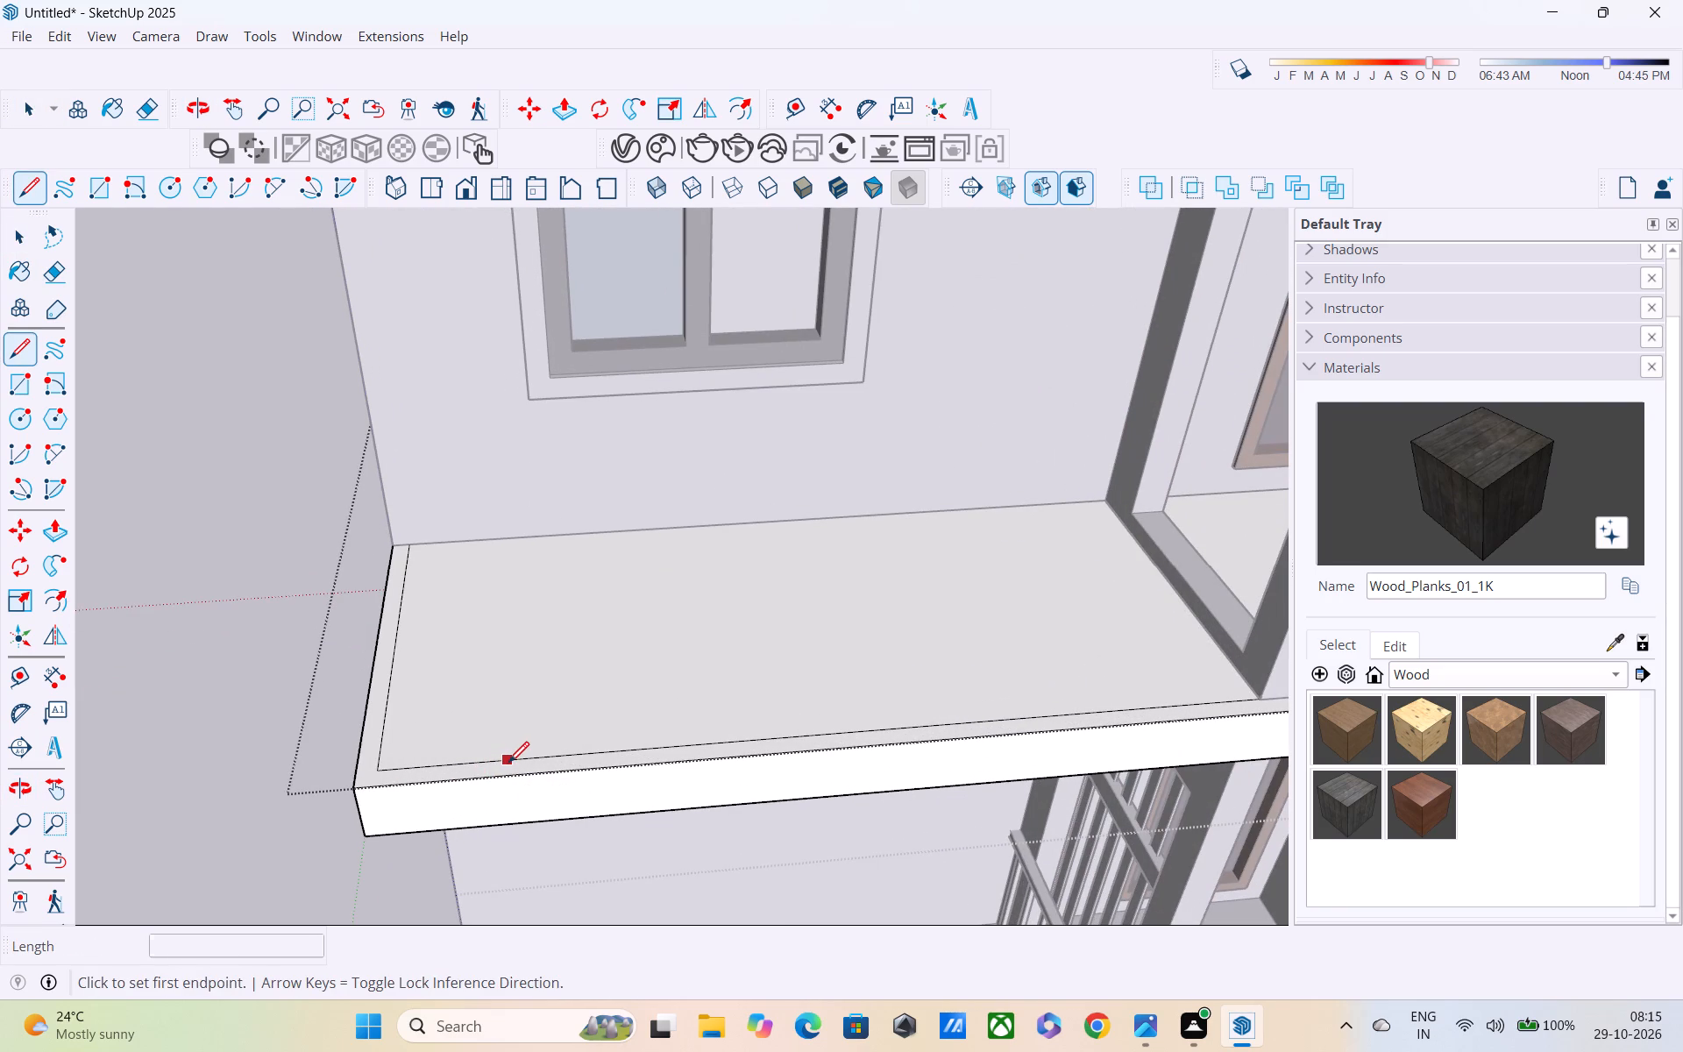
click(510, 779)
Draw a 3" line across the side border strip's end where it meets the house wall.
key(p)
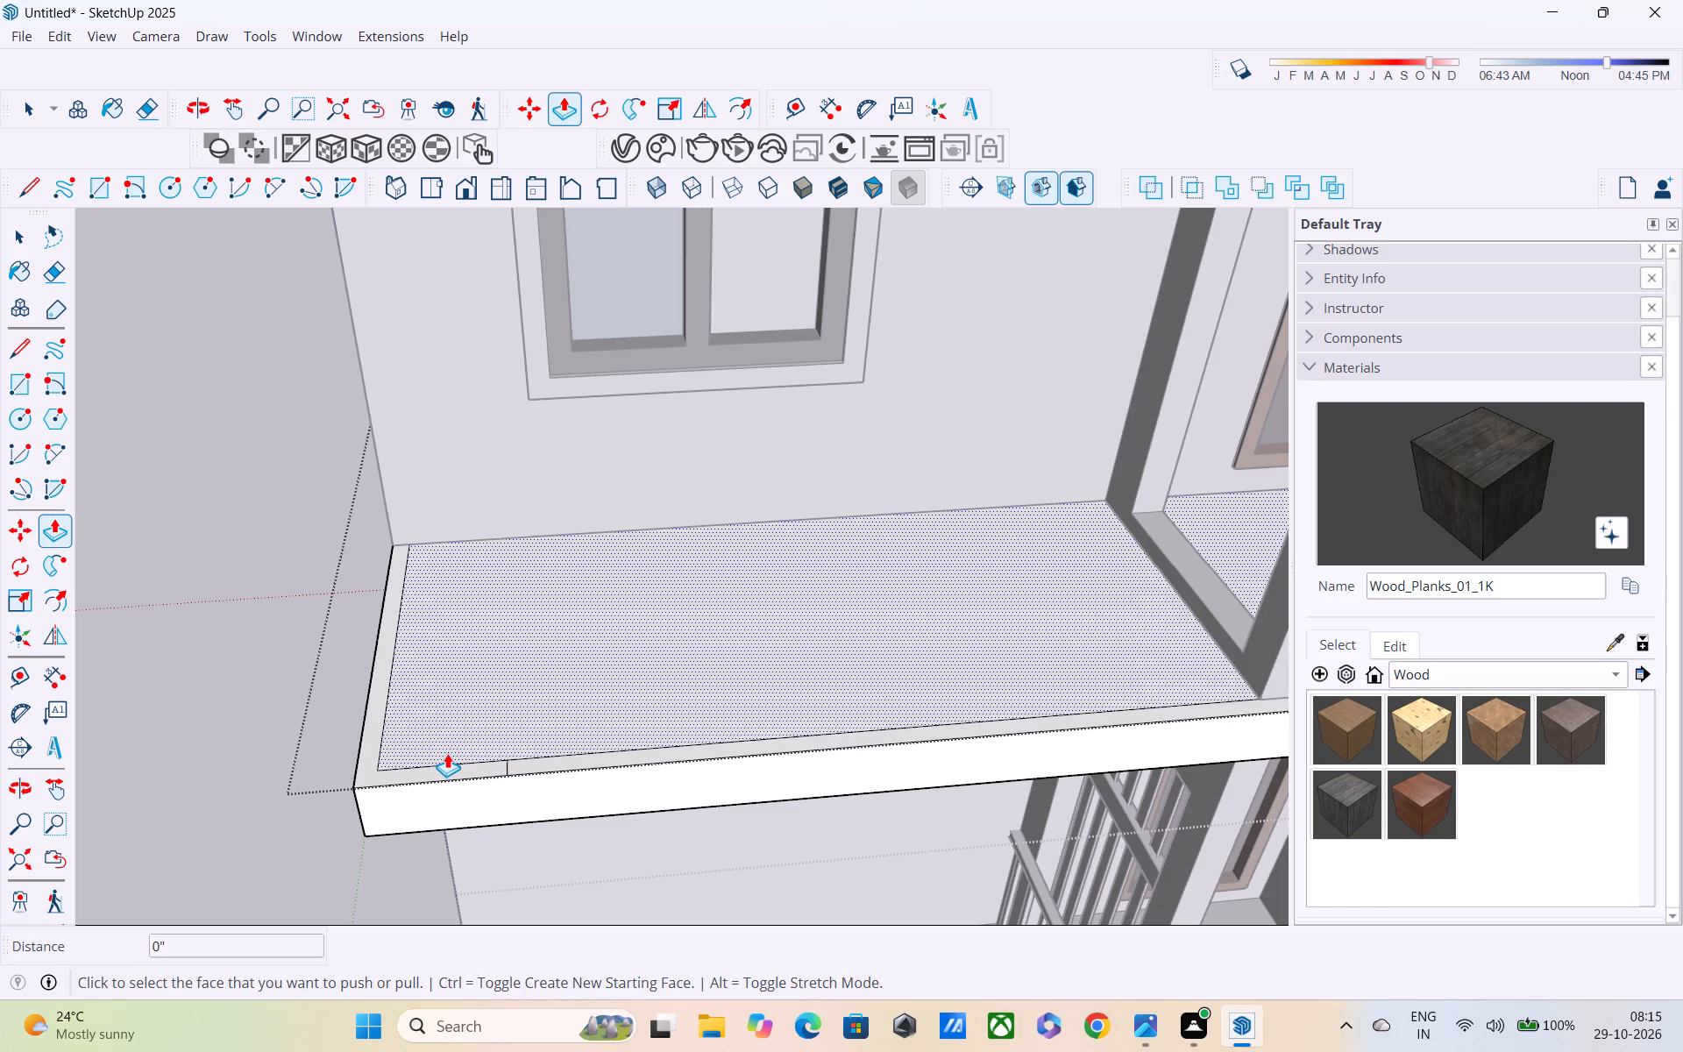
key(Escape)
key(grave)
key(Escape)
key(space)
text(L)
scroll(383, 565, up, 3)
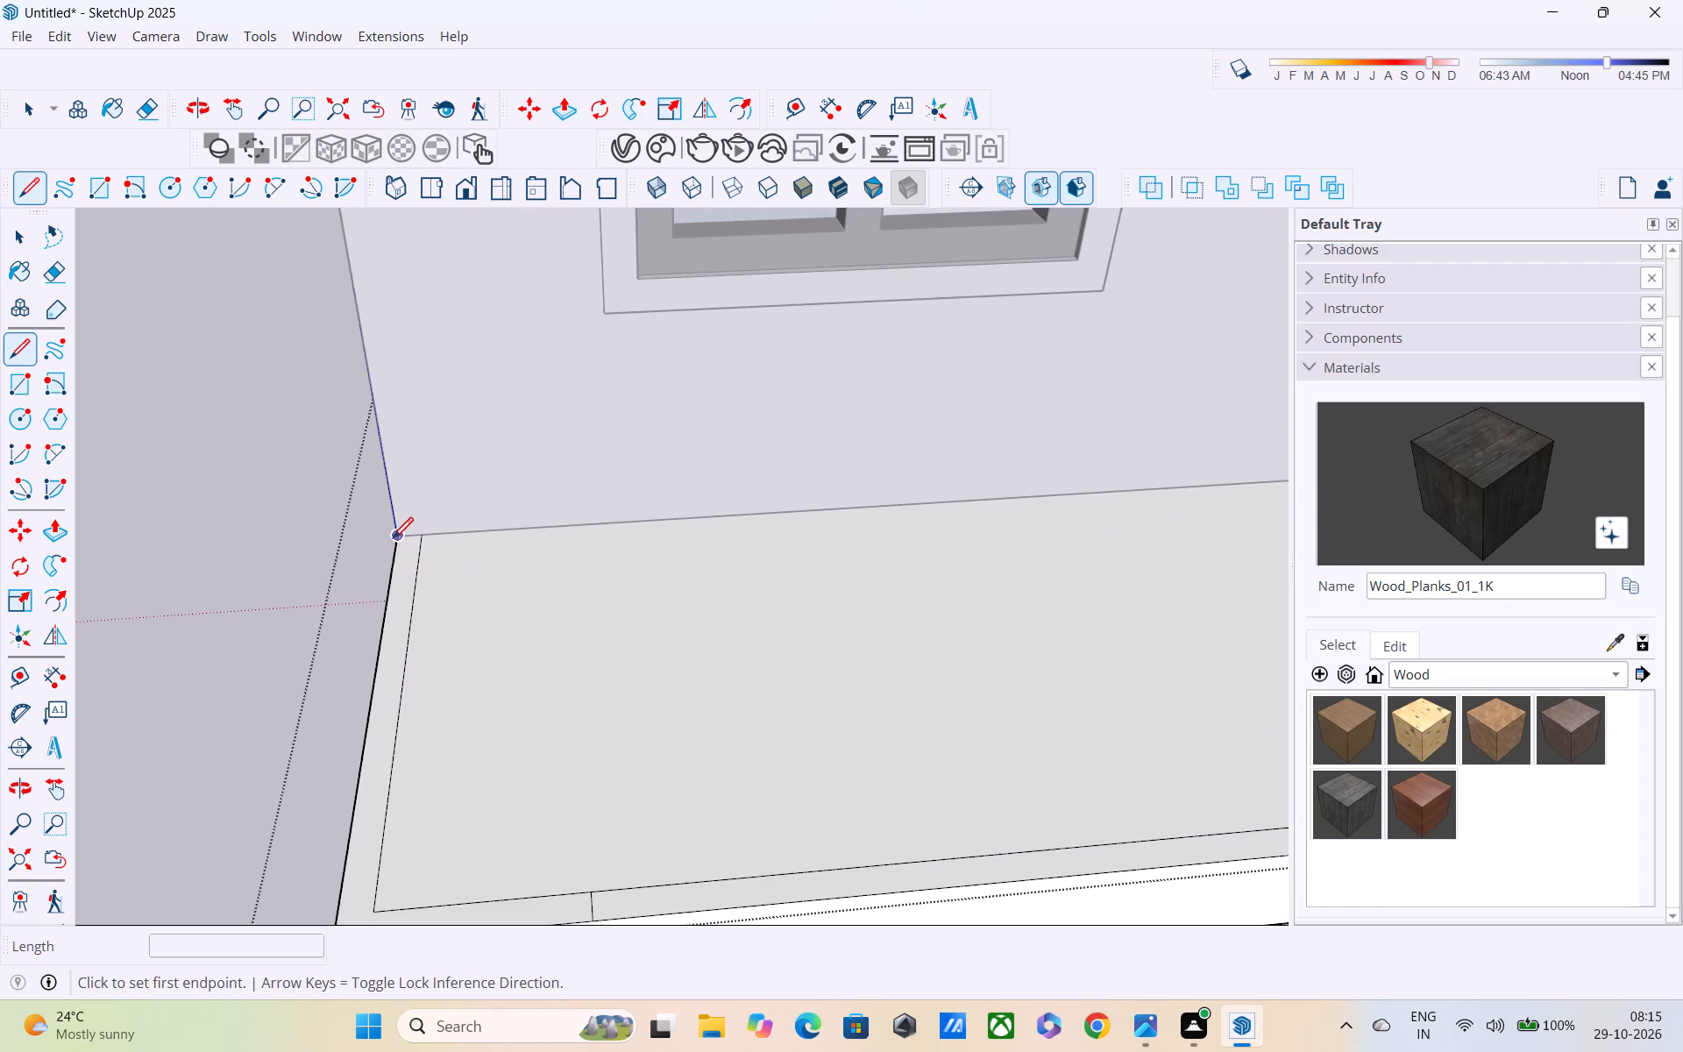
click(393, 540)
click(421, 545)
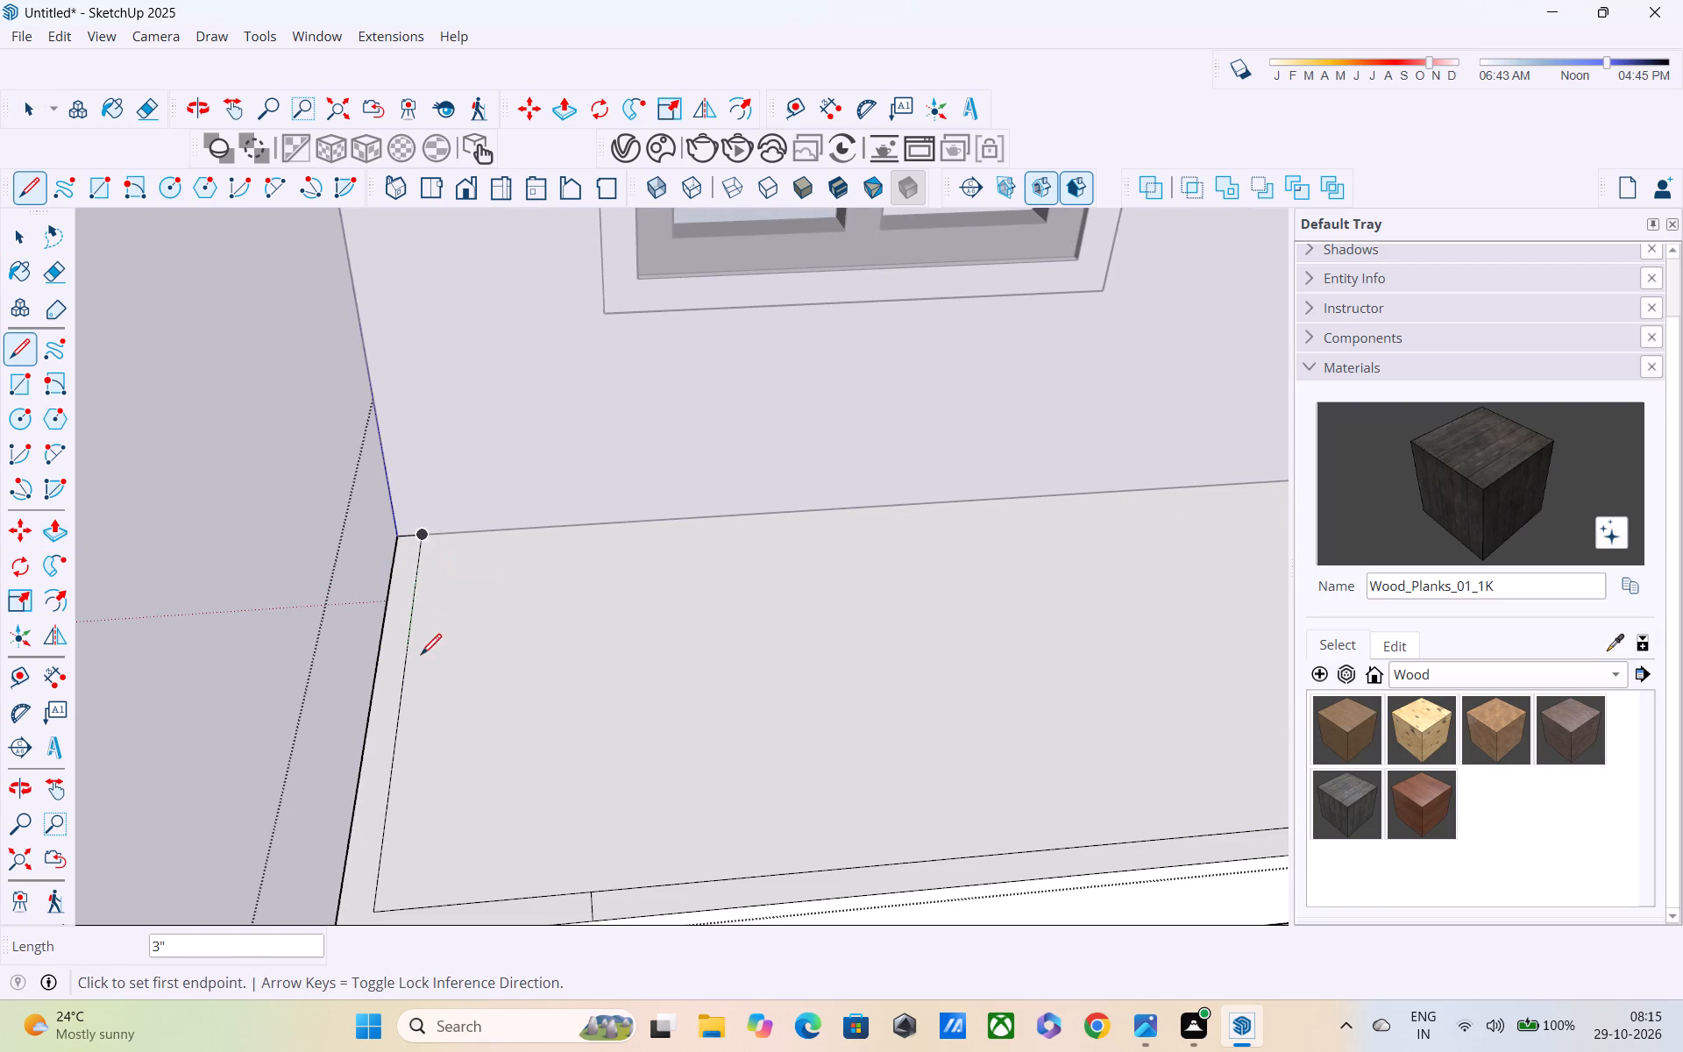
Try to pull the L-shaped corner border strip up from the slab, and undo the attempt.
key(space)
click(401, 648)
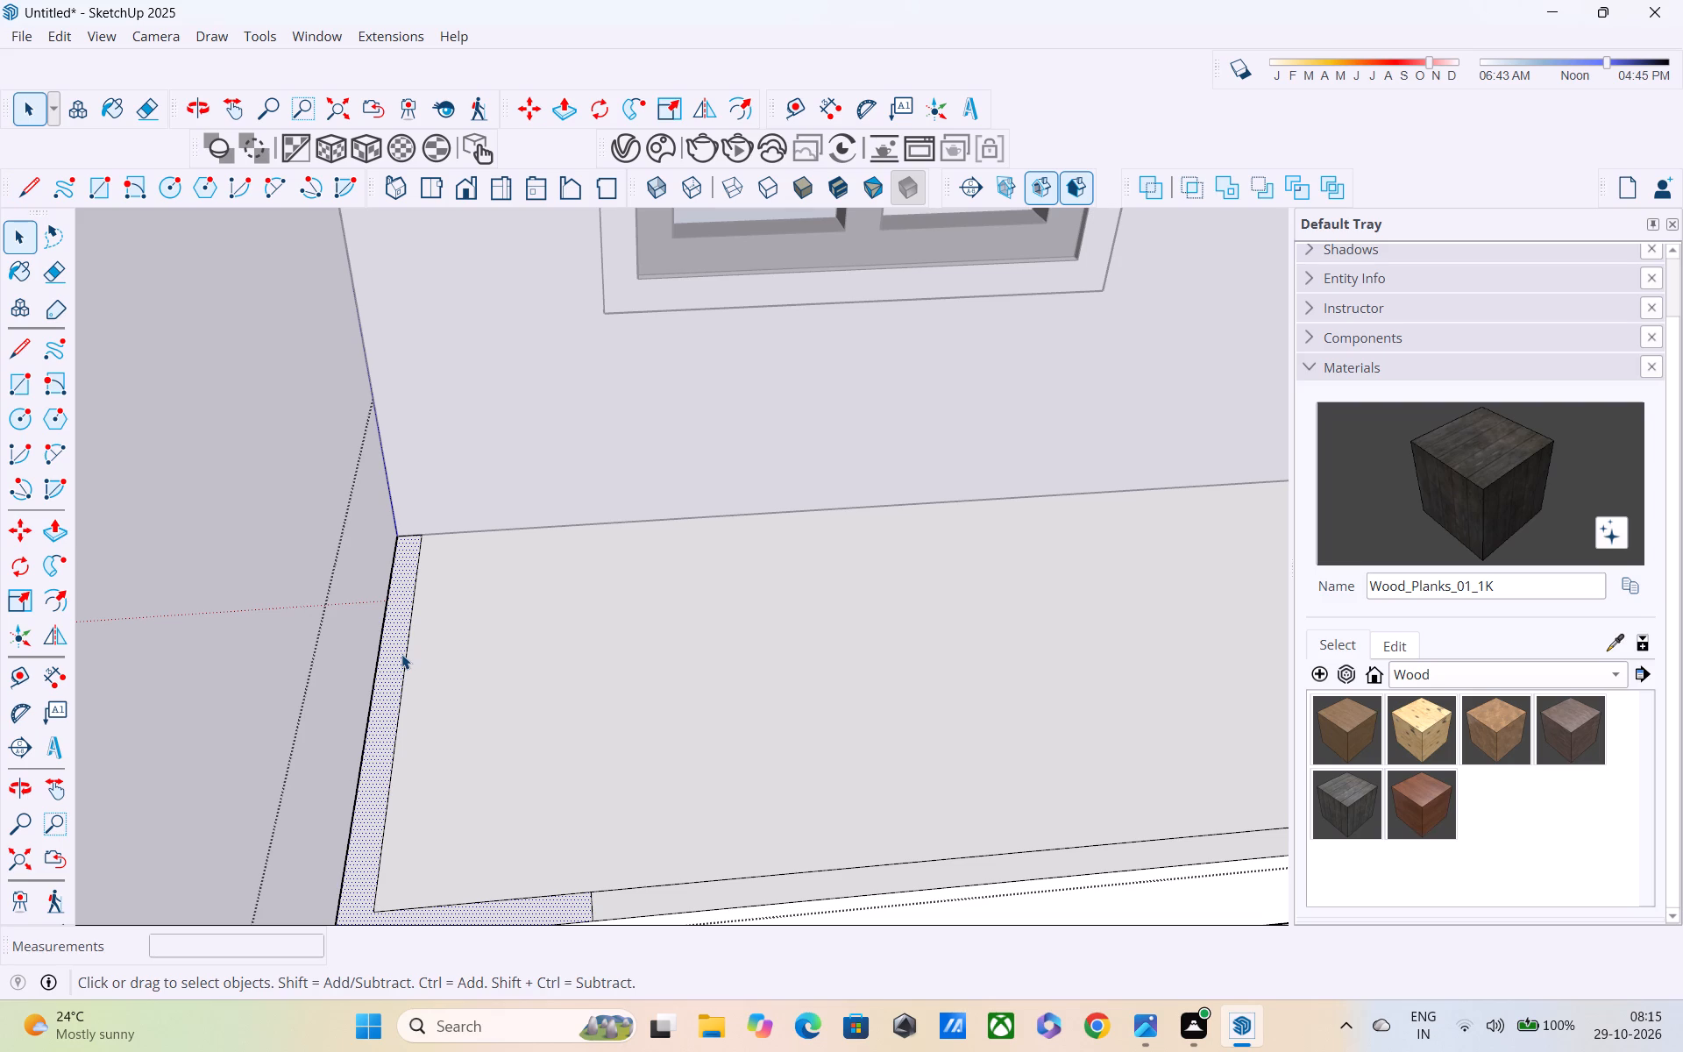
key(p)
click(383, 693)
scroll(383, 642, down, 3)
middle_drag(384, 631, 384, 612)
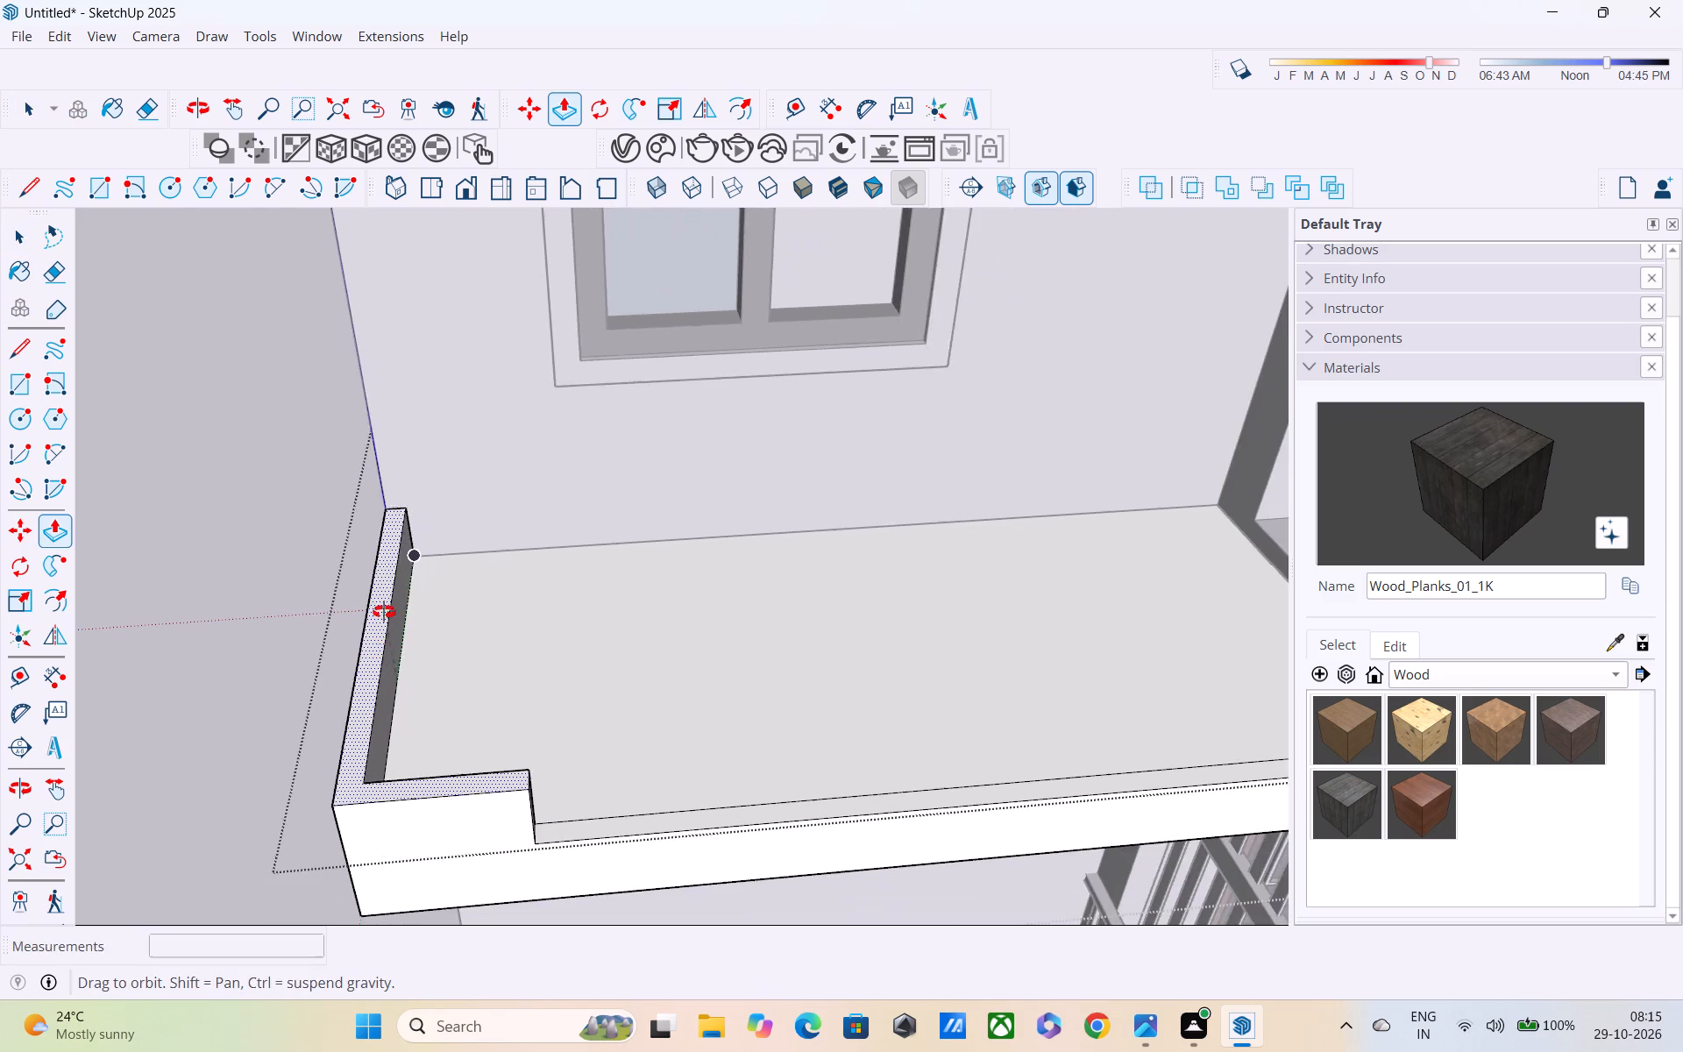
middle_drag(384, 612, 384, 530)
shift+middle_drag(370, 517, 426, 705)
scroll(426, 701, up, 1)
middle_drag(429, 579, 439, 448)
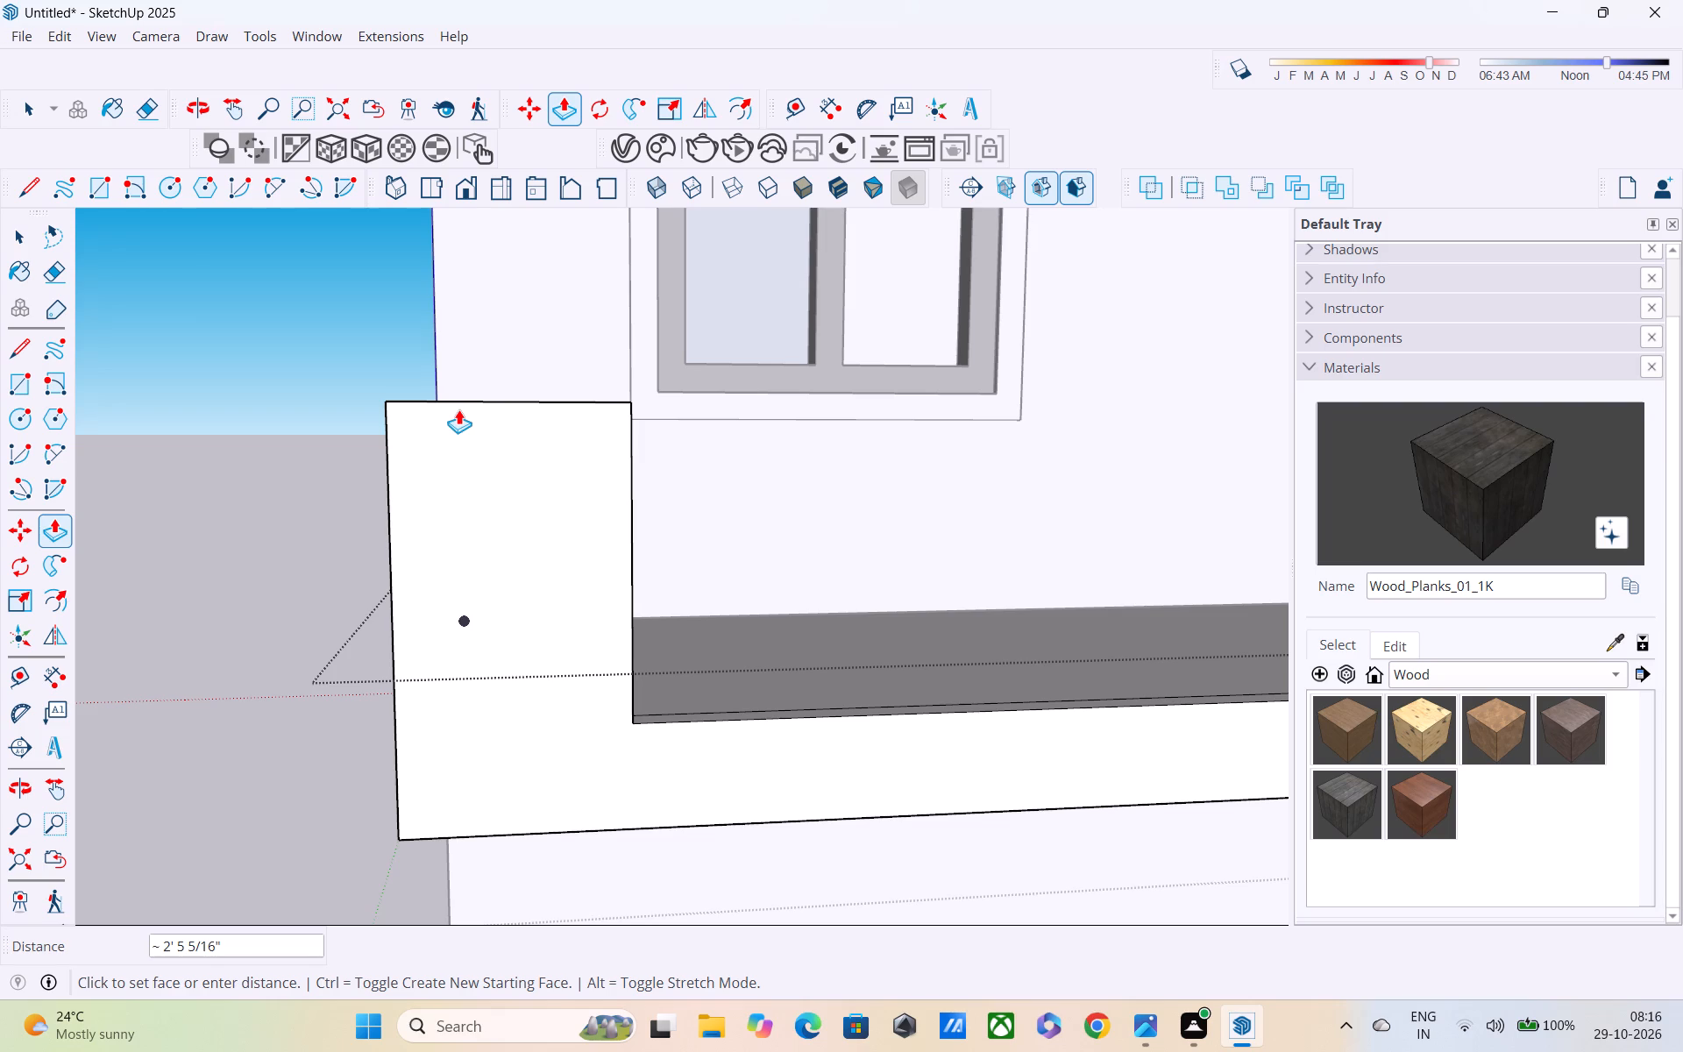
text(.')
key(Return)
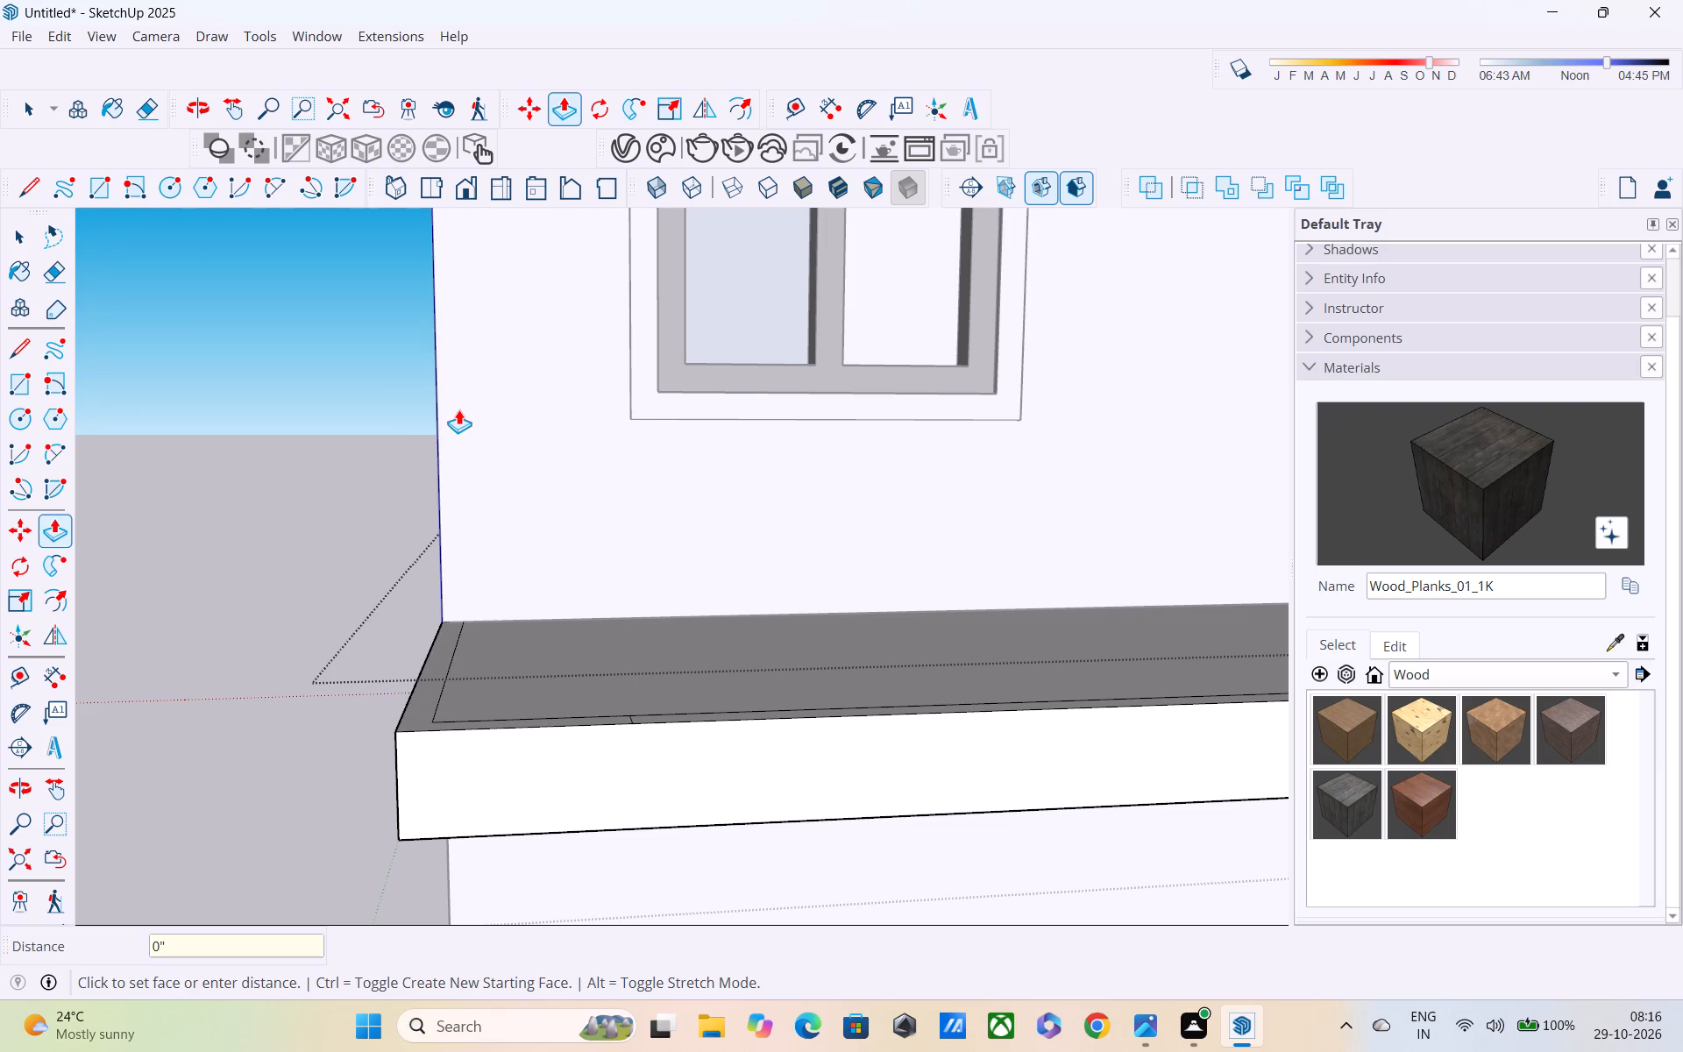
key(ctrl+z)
Pull the L-shaped corner border strip up 3' to form a low balcony wall.
middle_drag(499, 615, 490, 746)
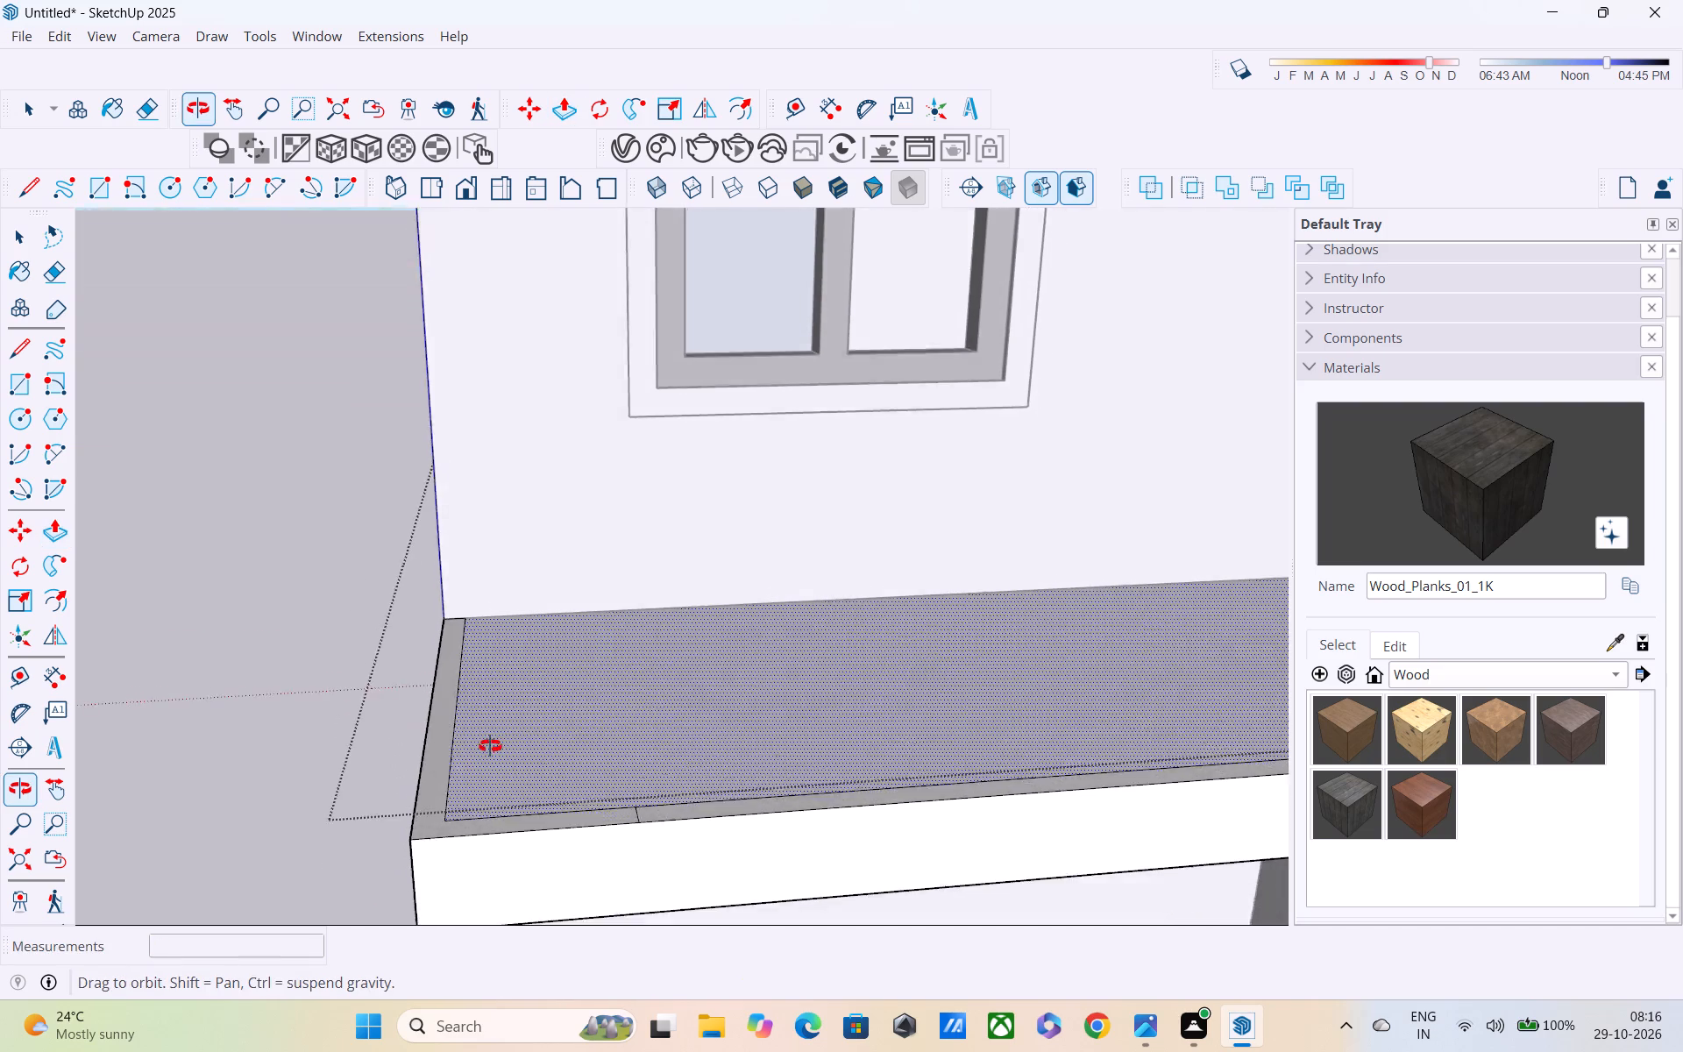
middle_drag(490, 746, 484, 760)
click(430, 761)
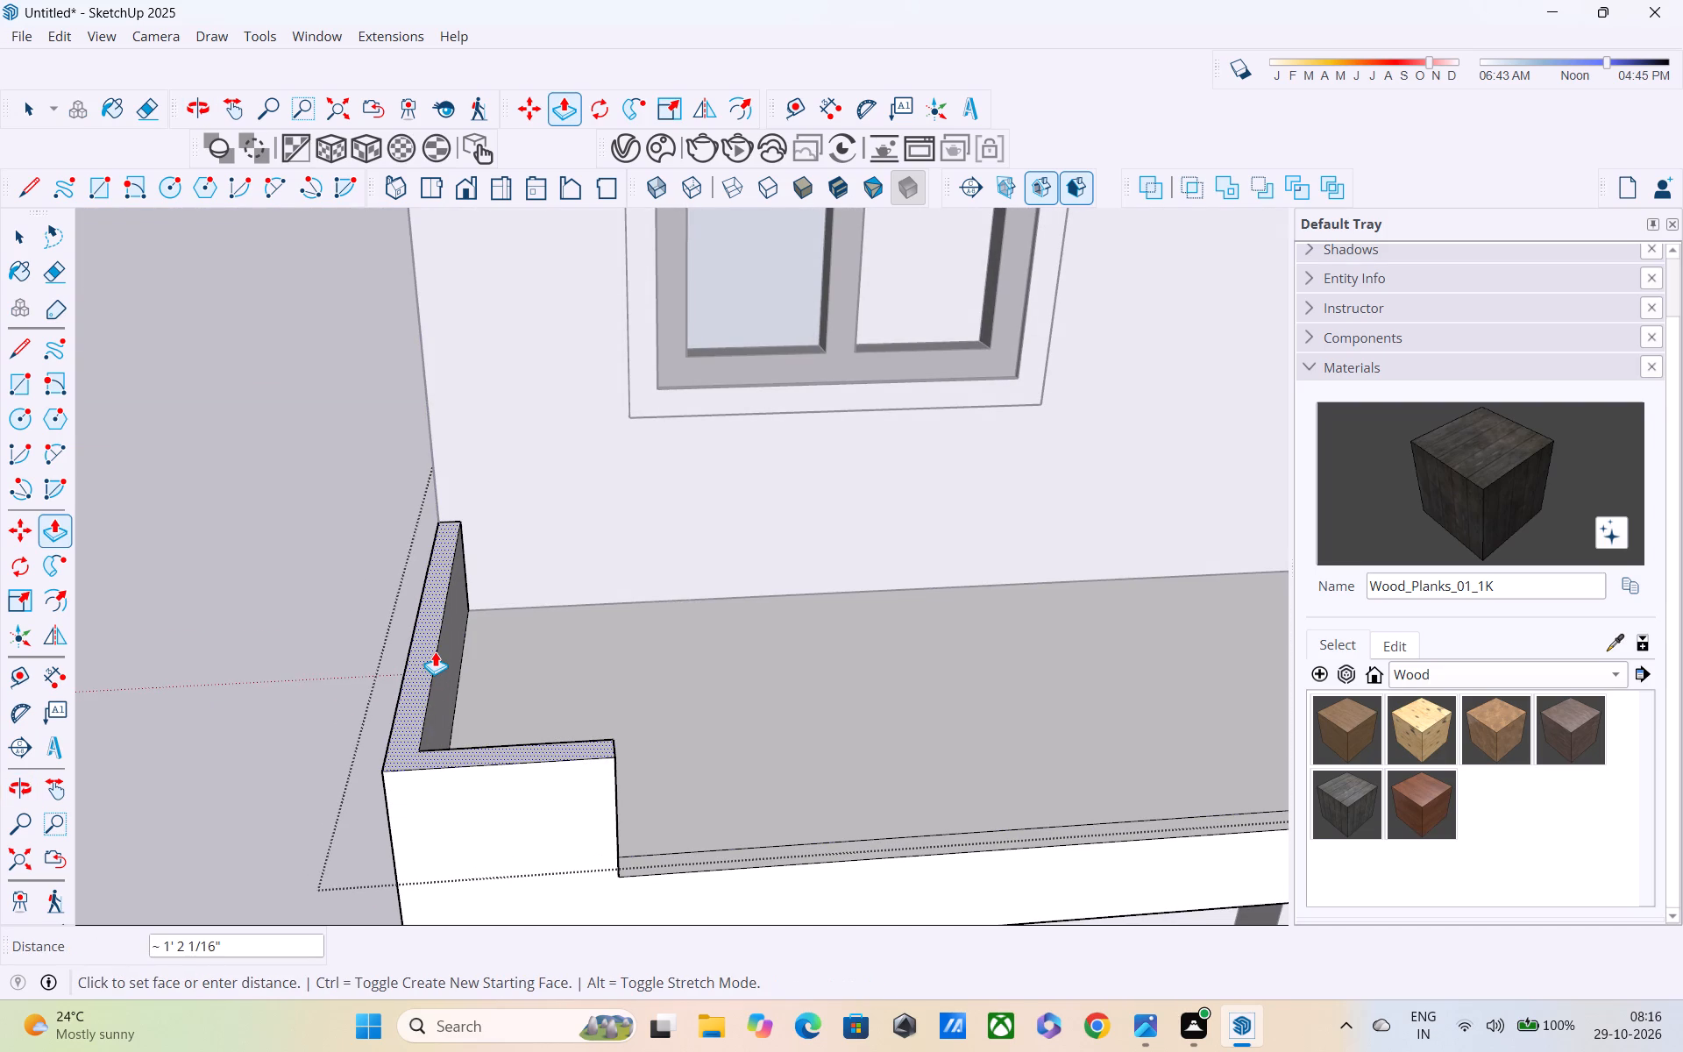
text(3')
key(Return)
Extend the end face of the low wall's short front section 11 7/8" along the slab's front edge.
scroll(435, 654, down, 1)
middle_drag(456, 657, 278, 534)
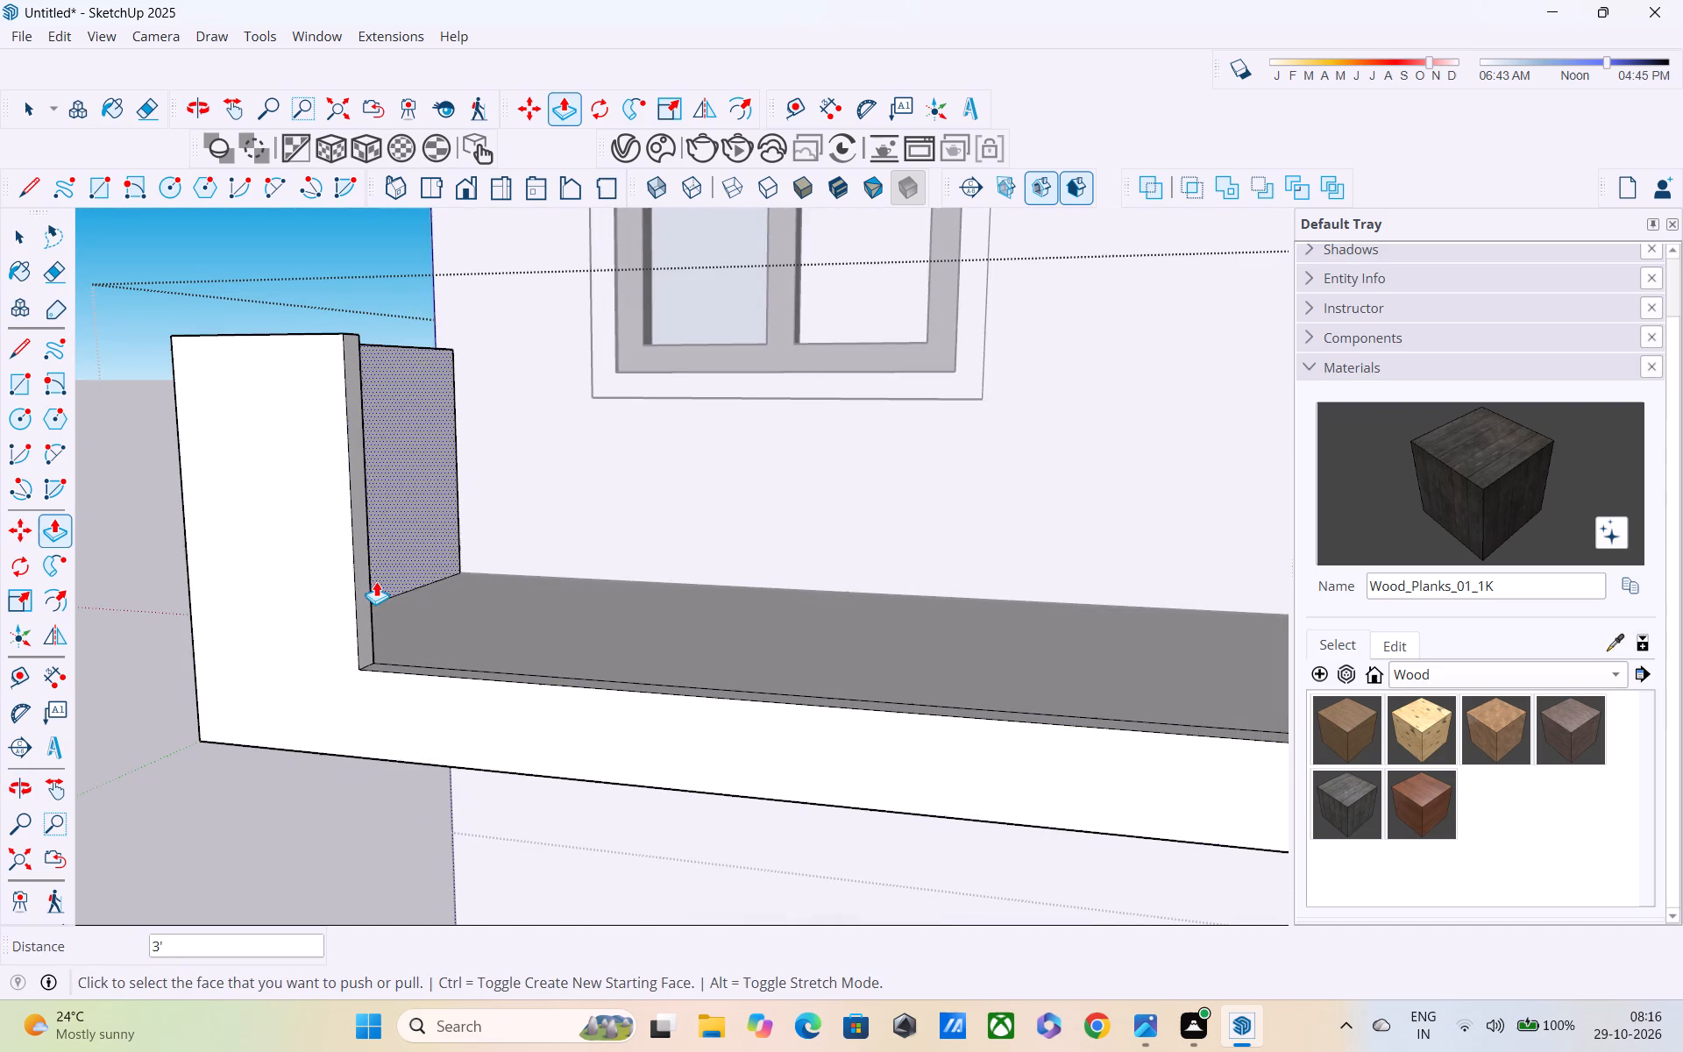
click(360, 605)
click(452, 681)
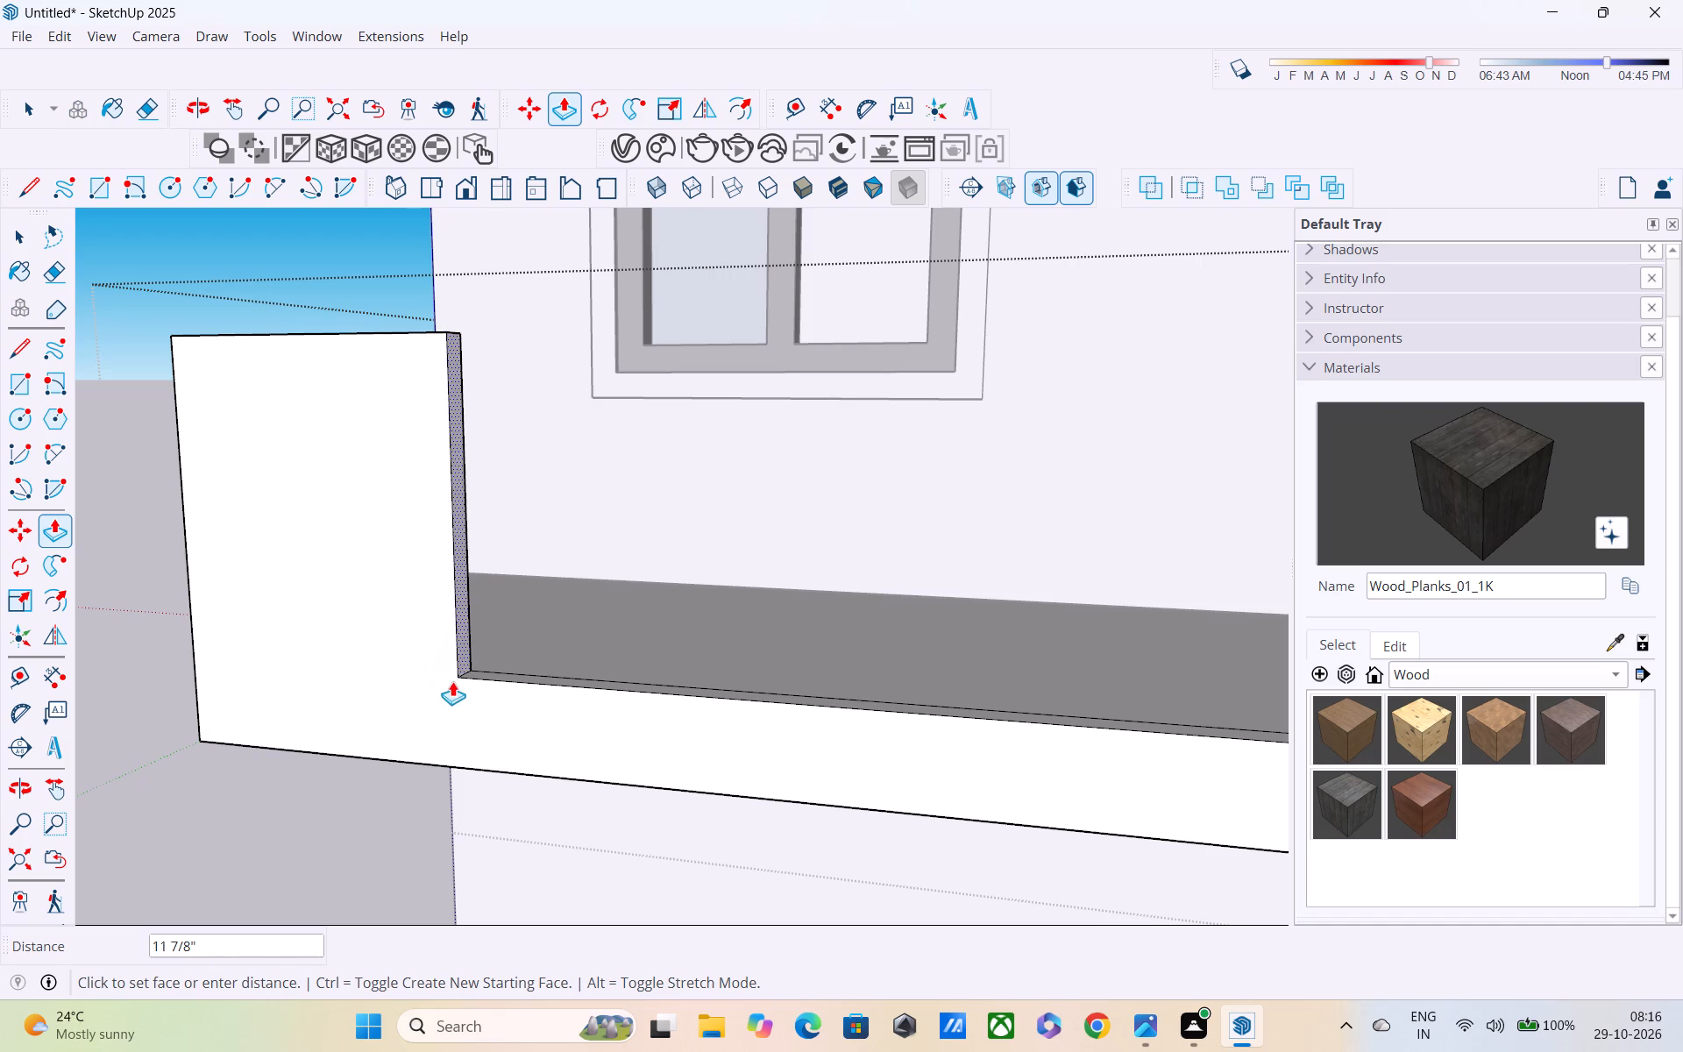
Offset the outline of the remaining front border strip inward about 9/16".
scroll(500, 675, down, 4)
middle_drag(515, 633, 622, 558)
scroll(623, 556, down, 2)
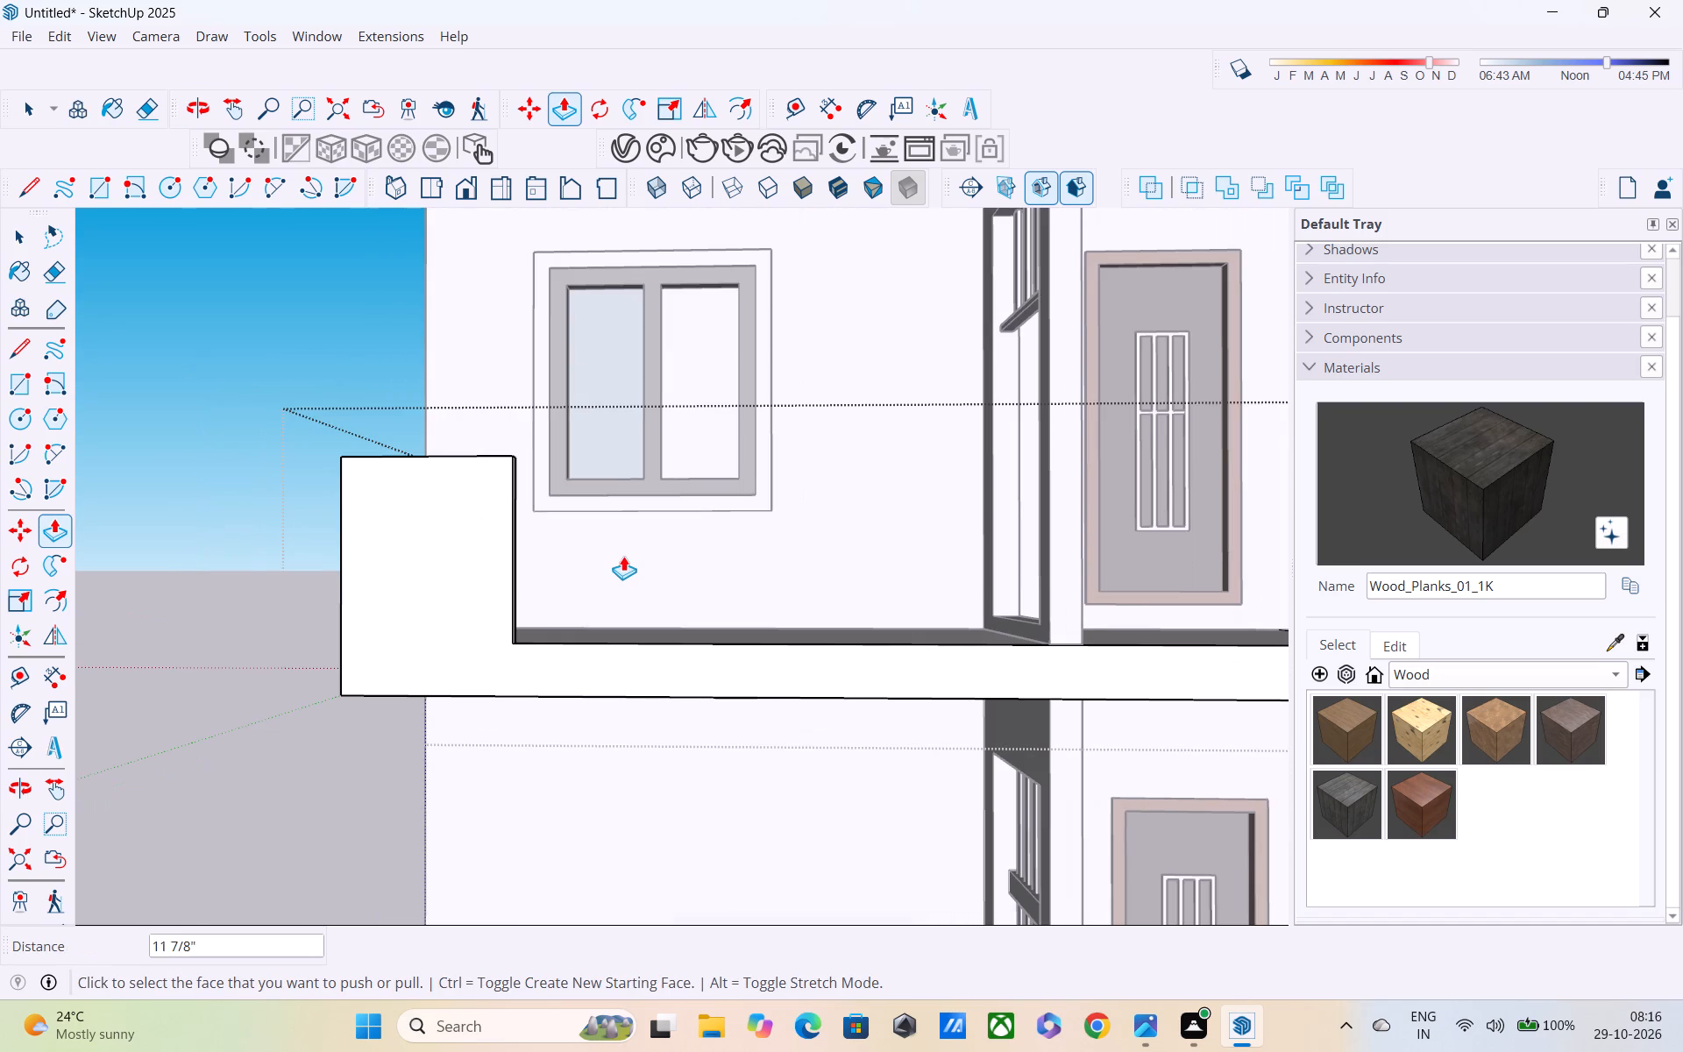
middle_drag(562, 545, 373, 614)
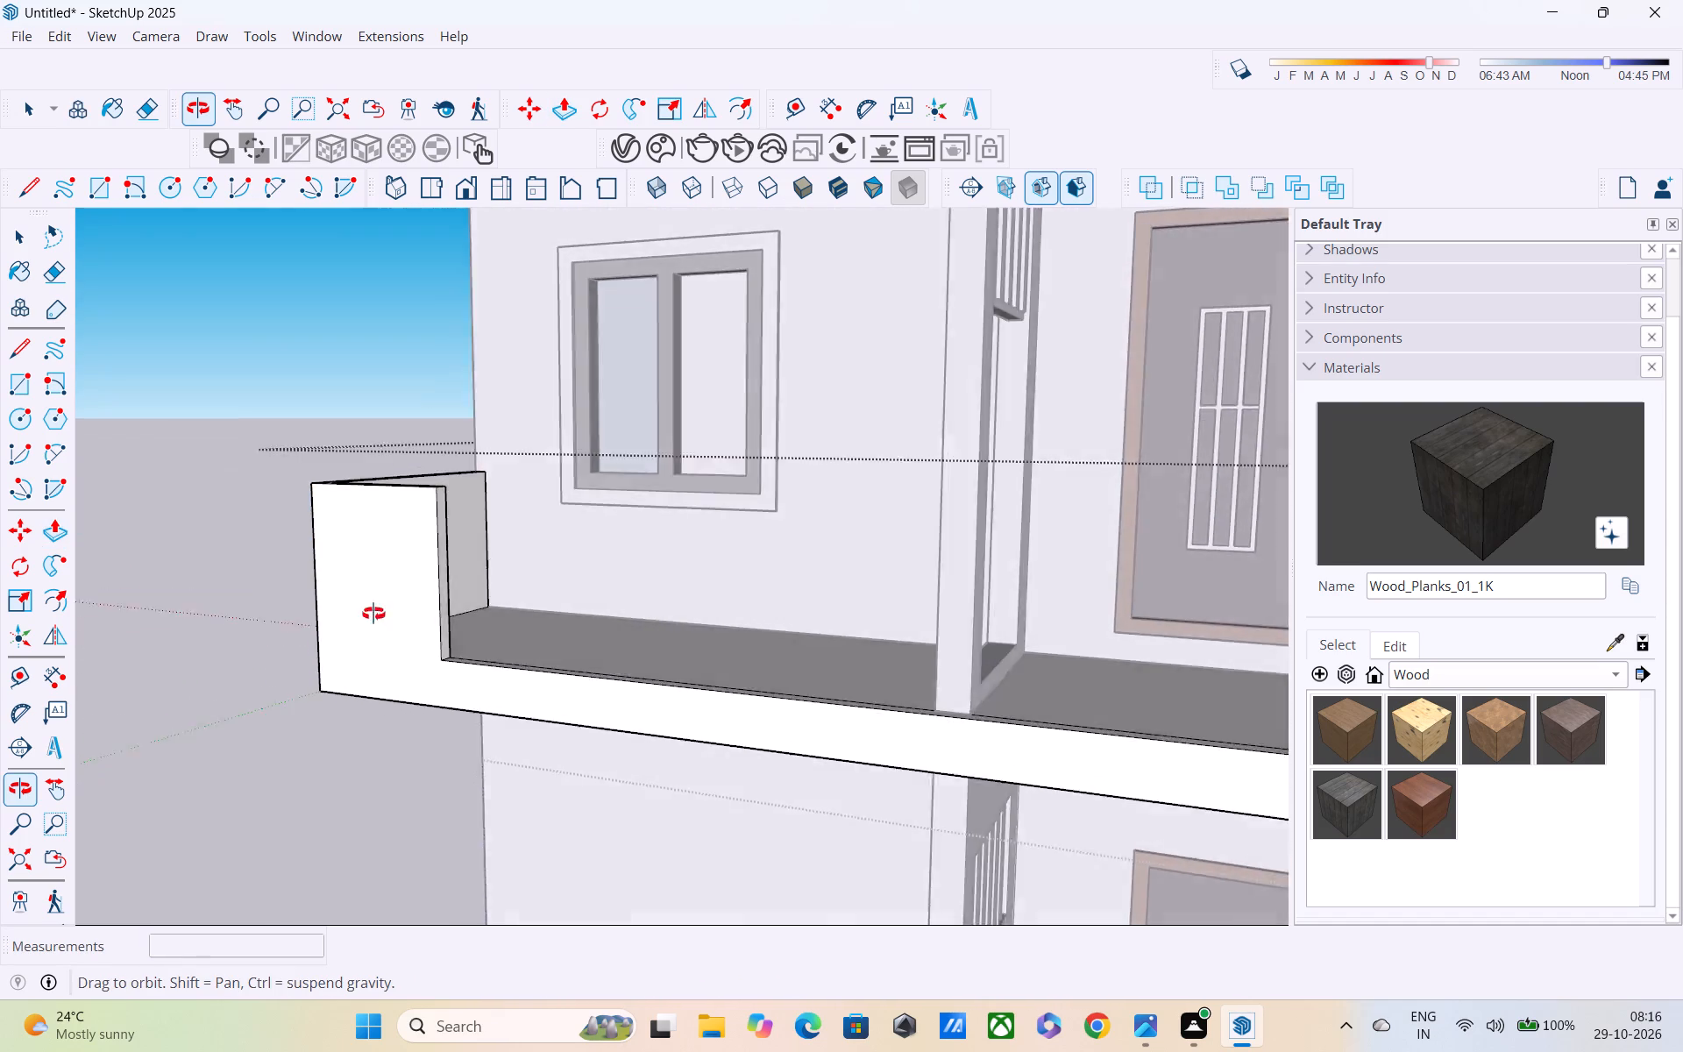
middle_drag(373, 614, 352, 650)
scroll(663, 733, up, 4)
middle_drag(547, 689, 423, 779)
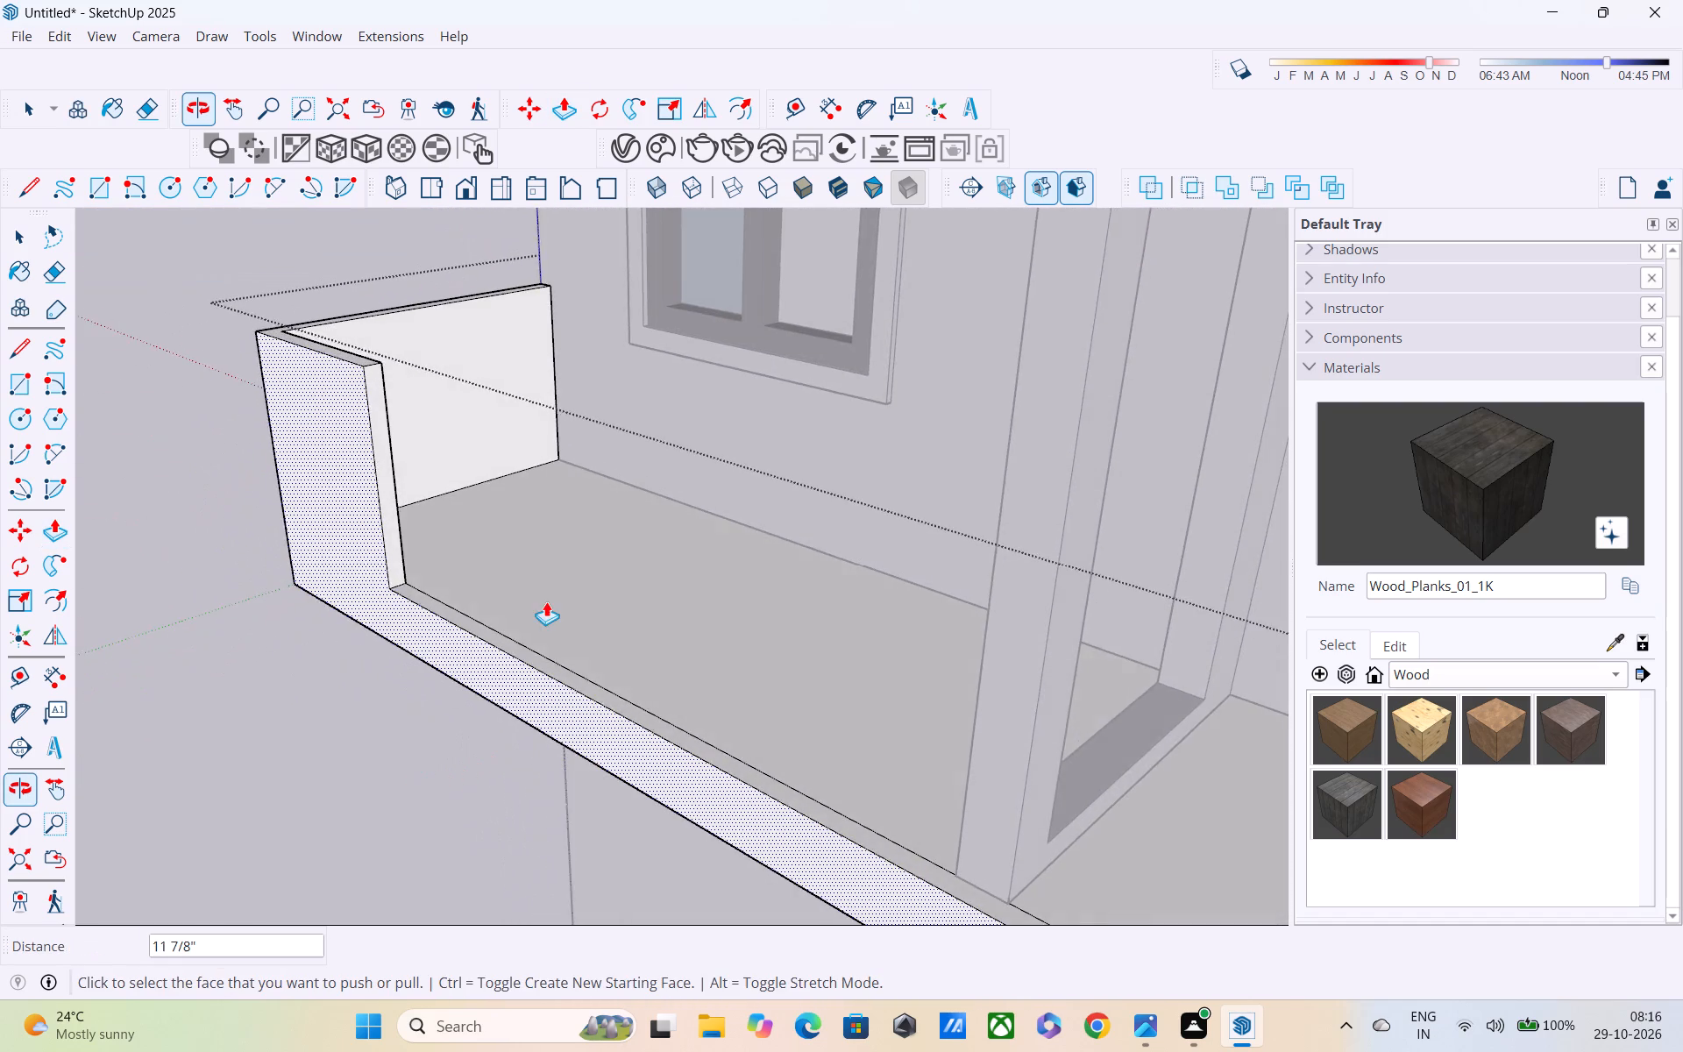
scroll(549, 599, up, 4)
key(space)
scroll(477, 663, up, 3)
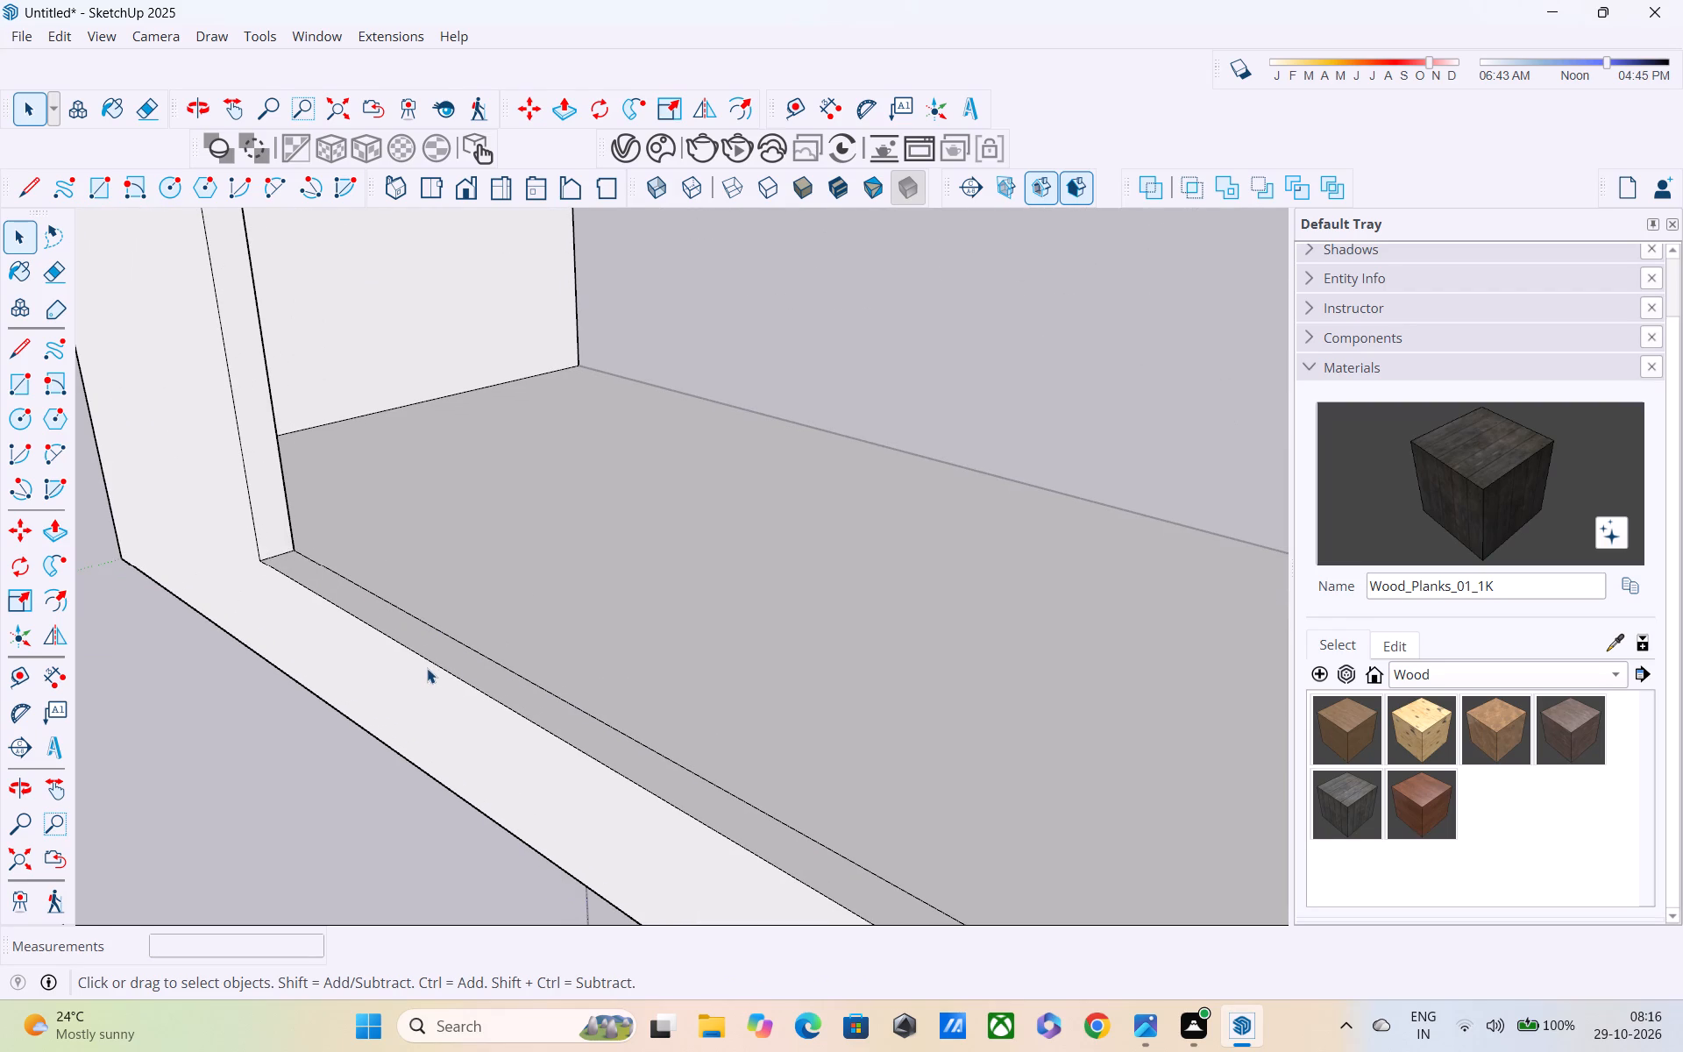
key(f)
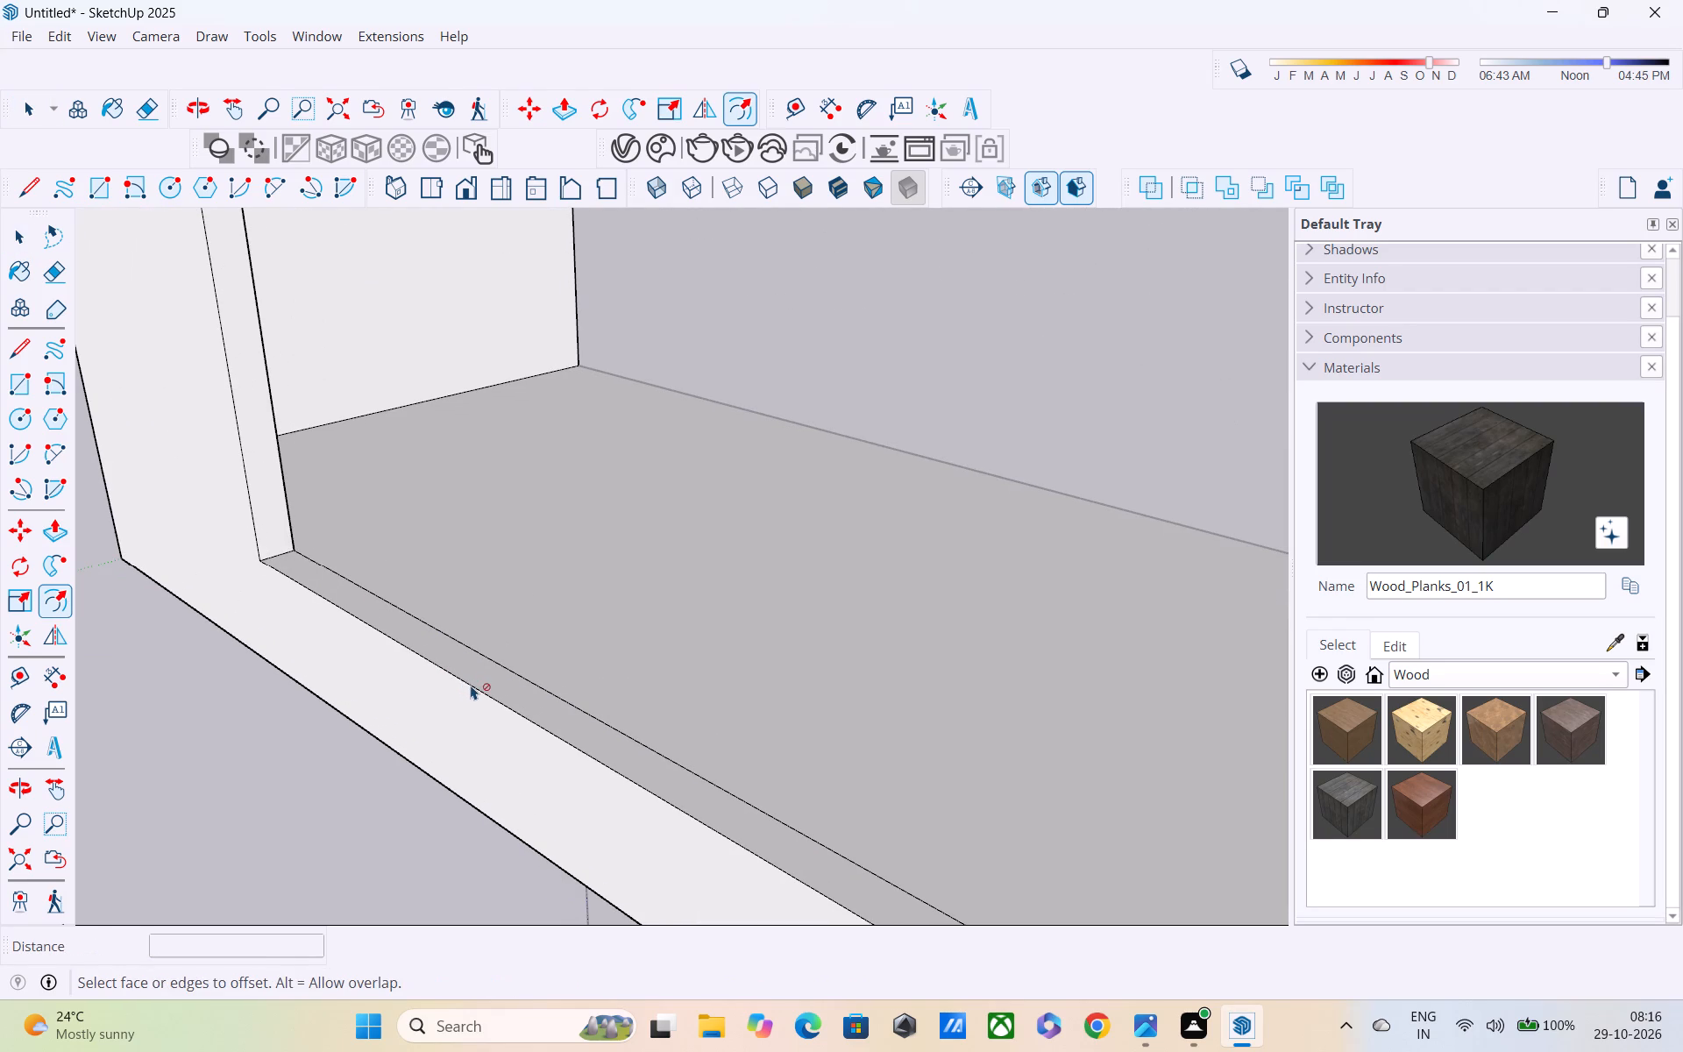
click(496, 686)
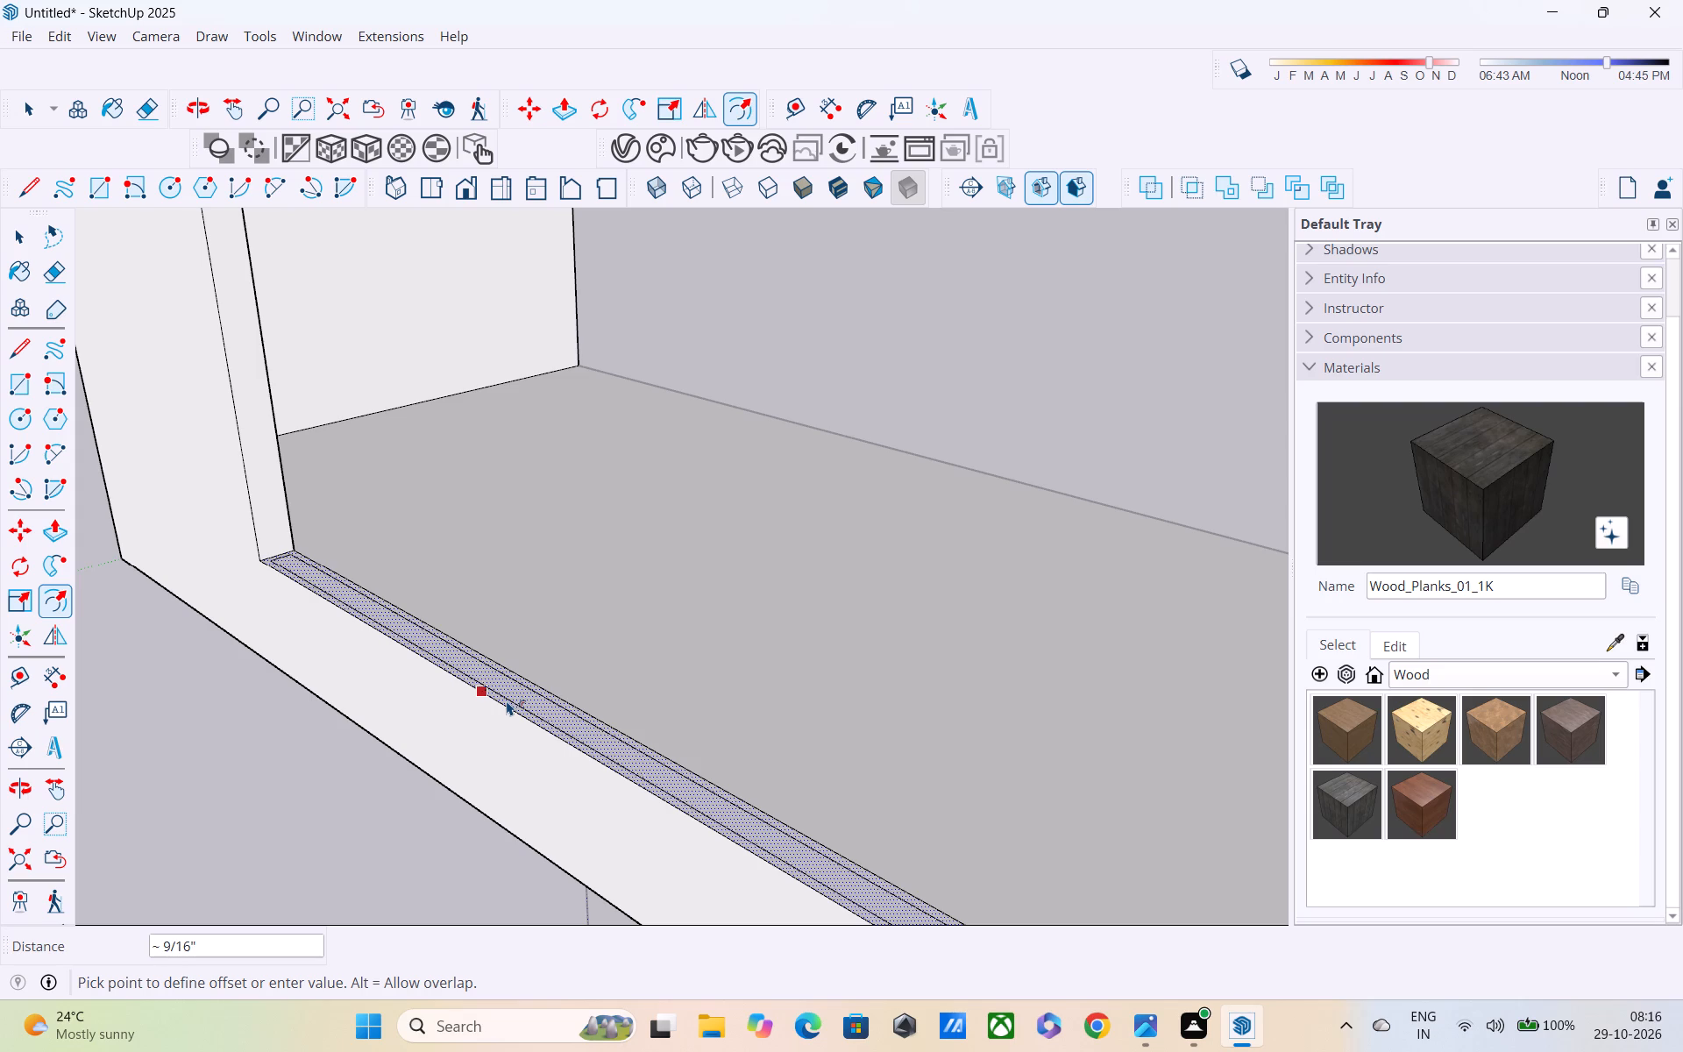
click(507, 700)
key(space)
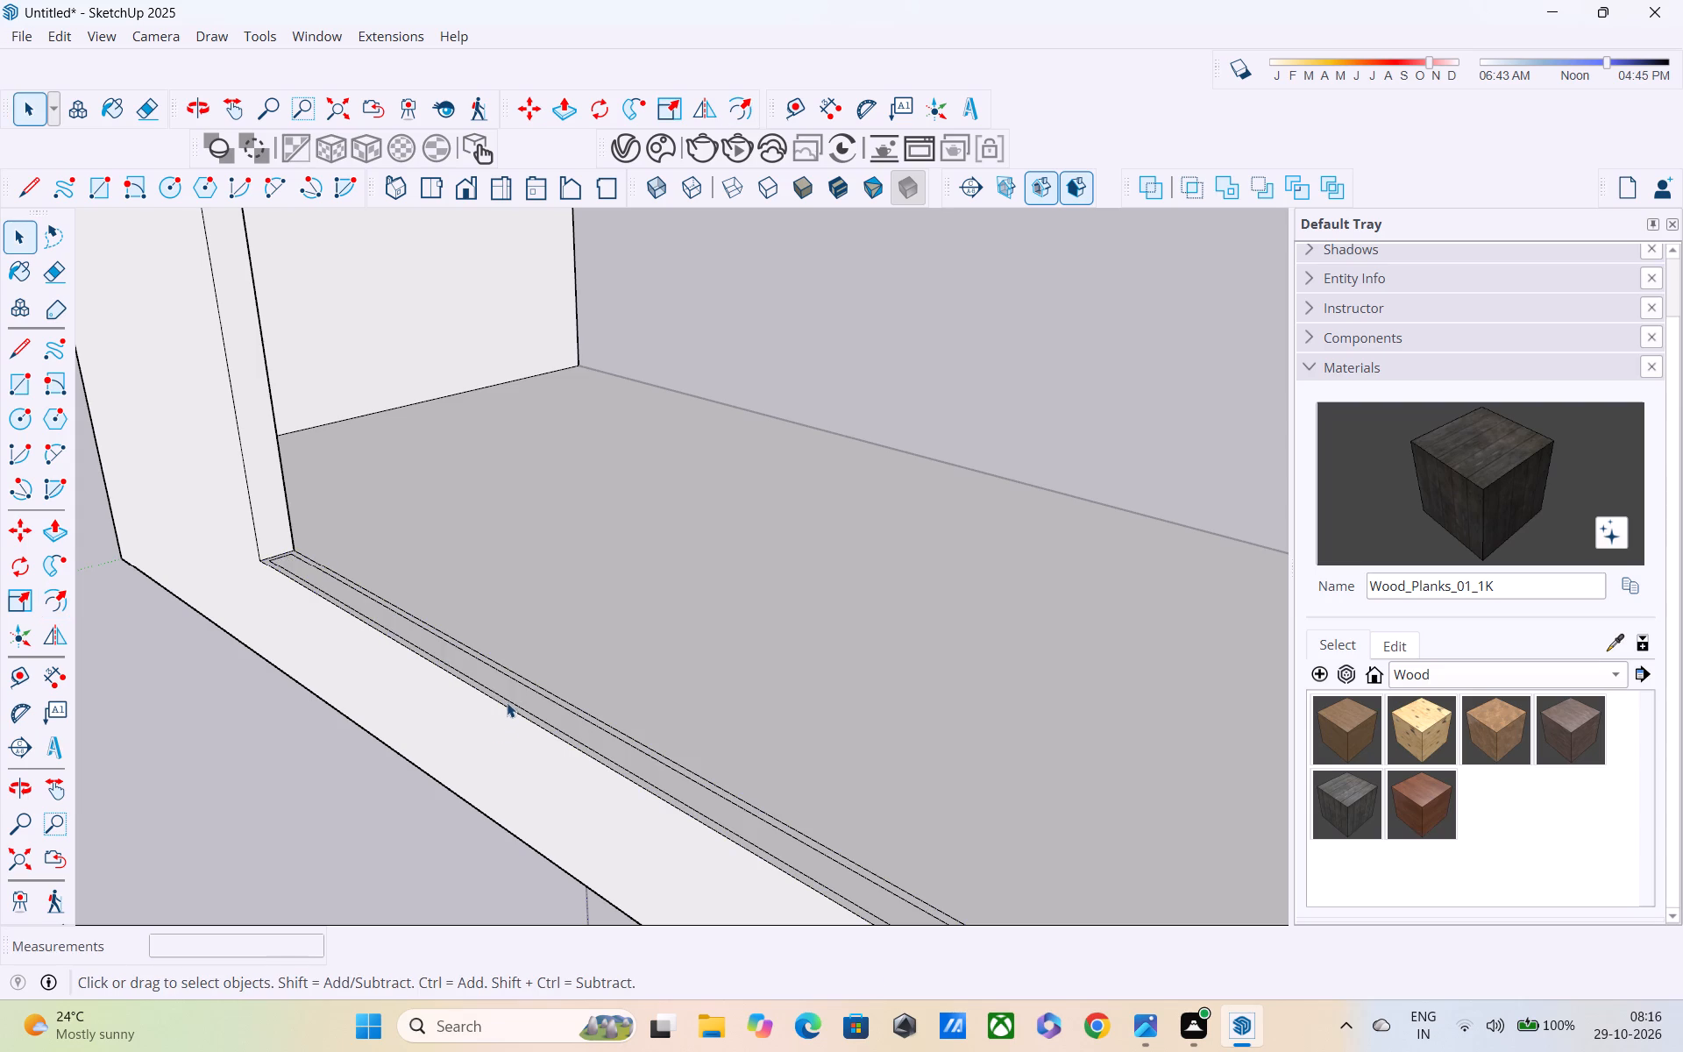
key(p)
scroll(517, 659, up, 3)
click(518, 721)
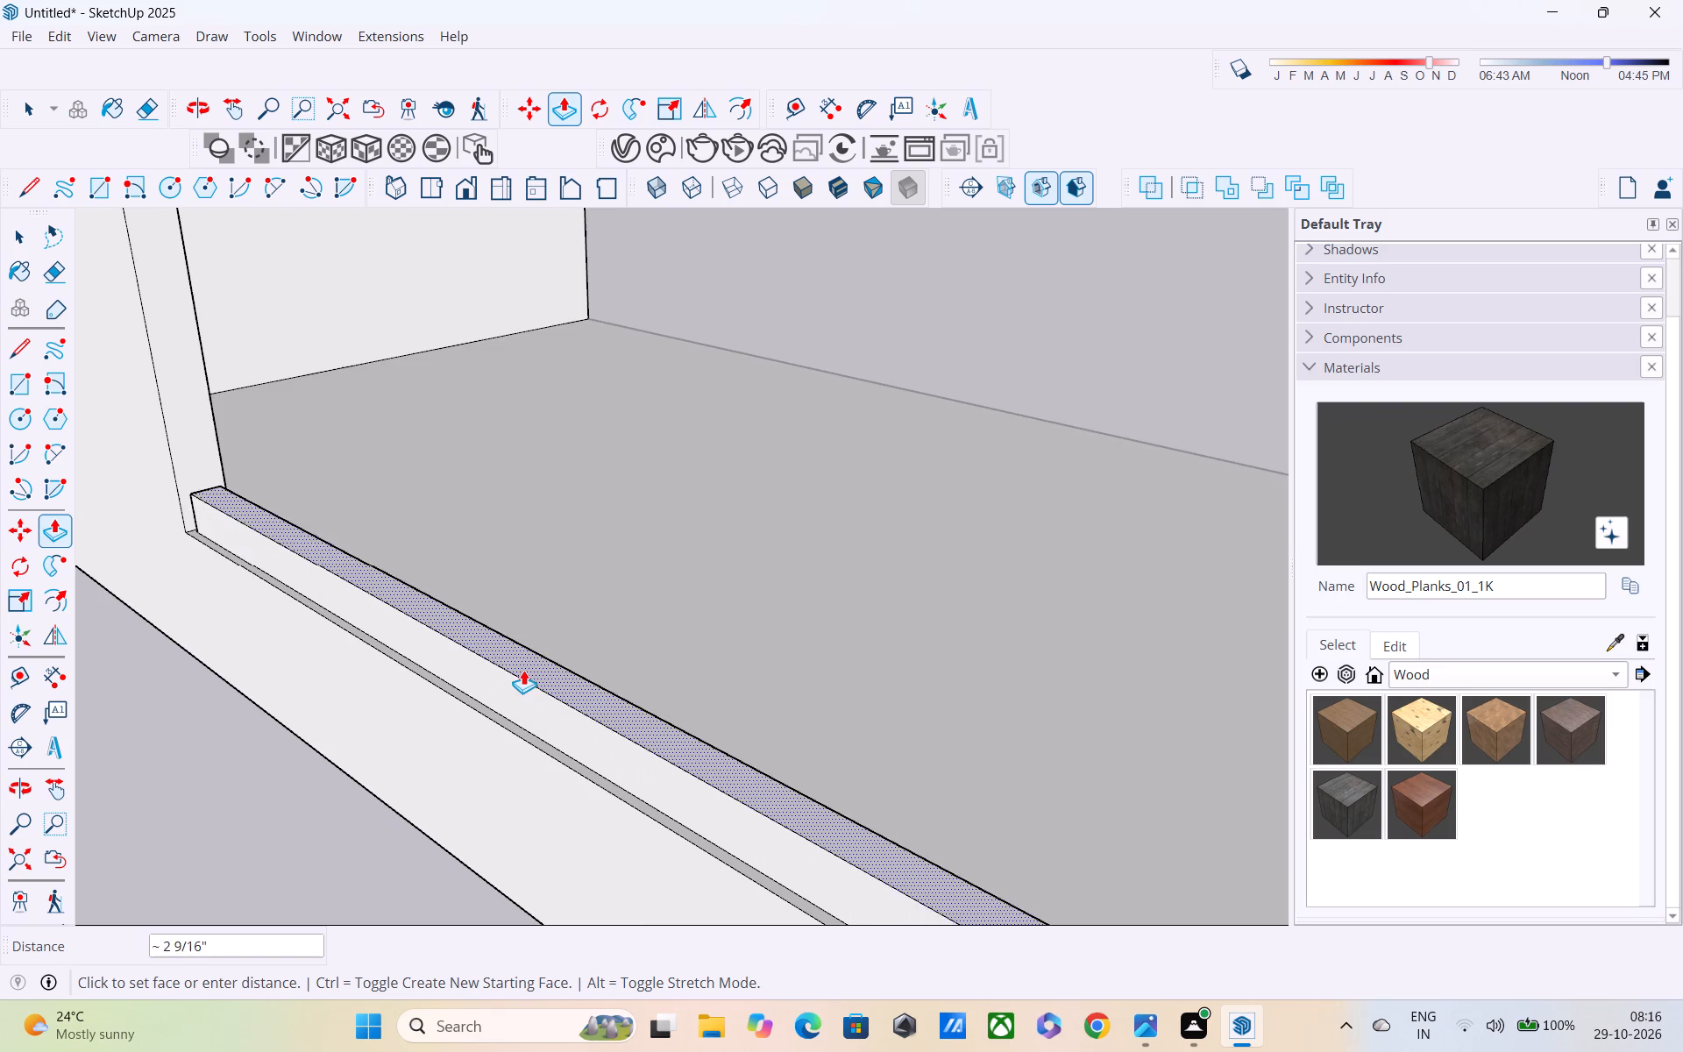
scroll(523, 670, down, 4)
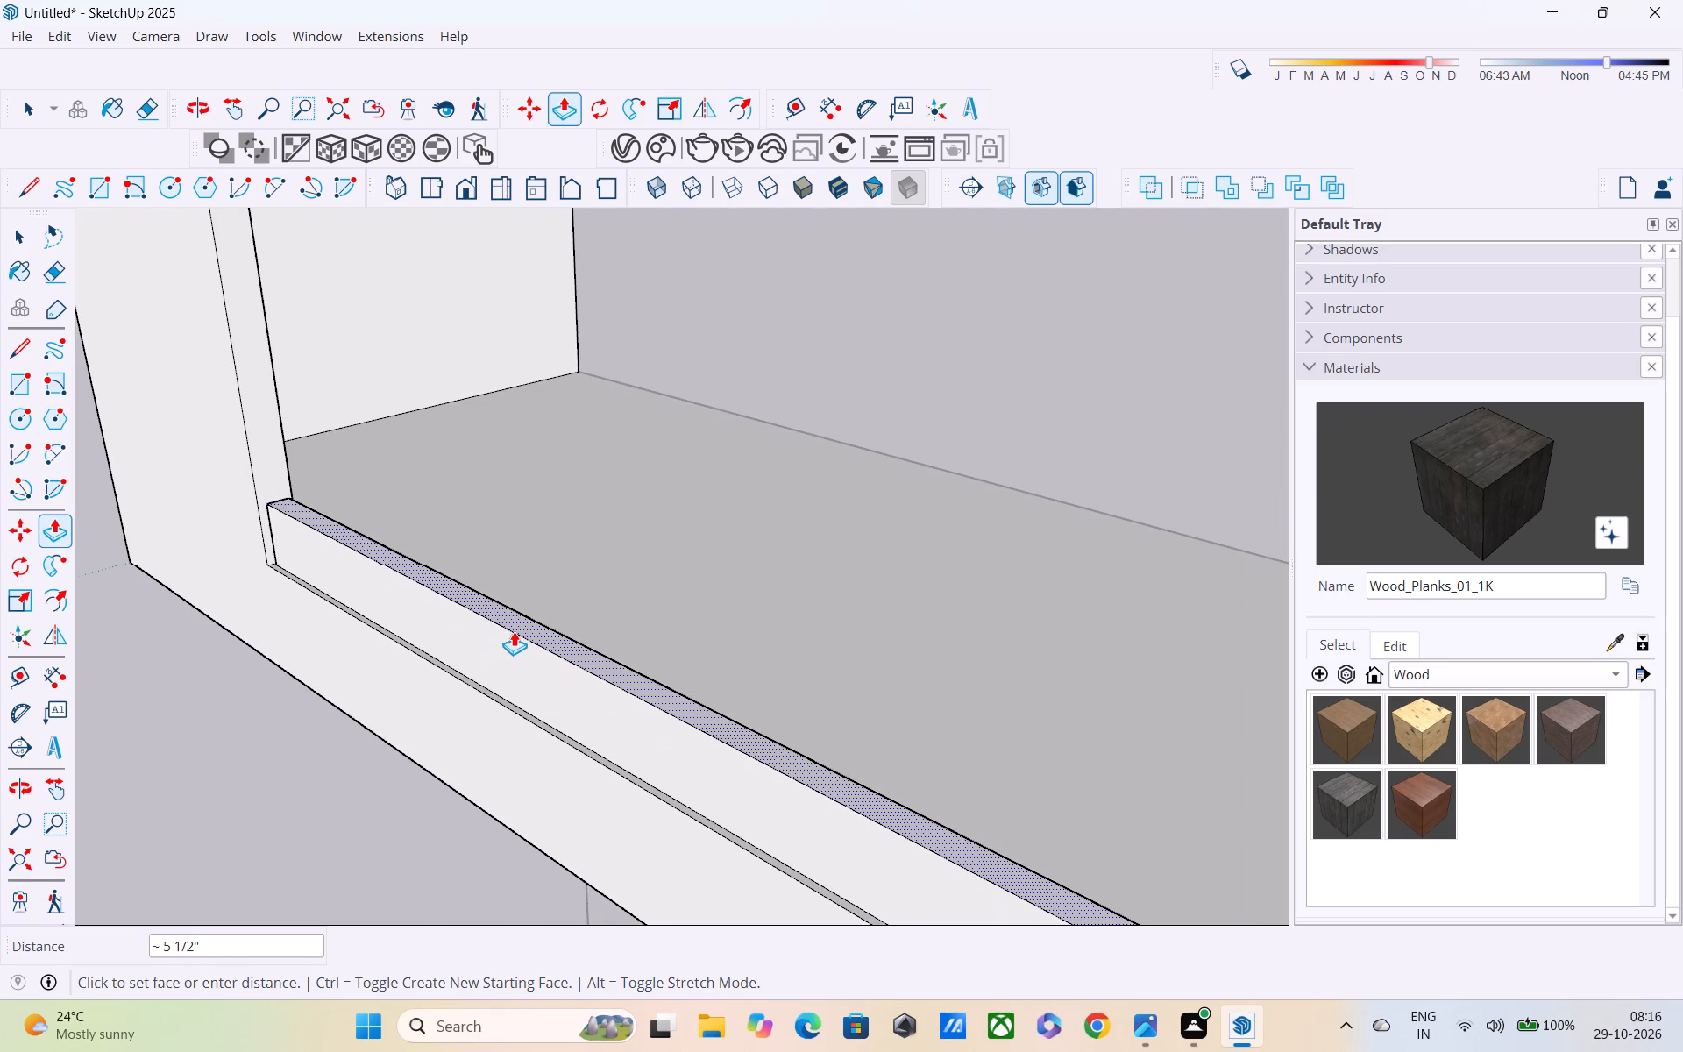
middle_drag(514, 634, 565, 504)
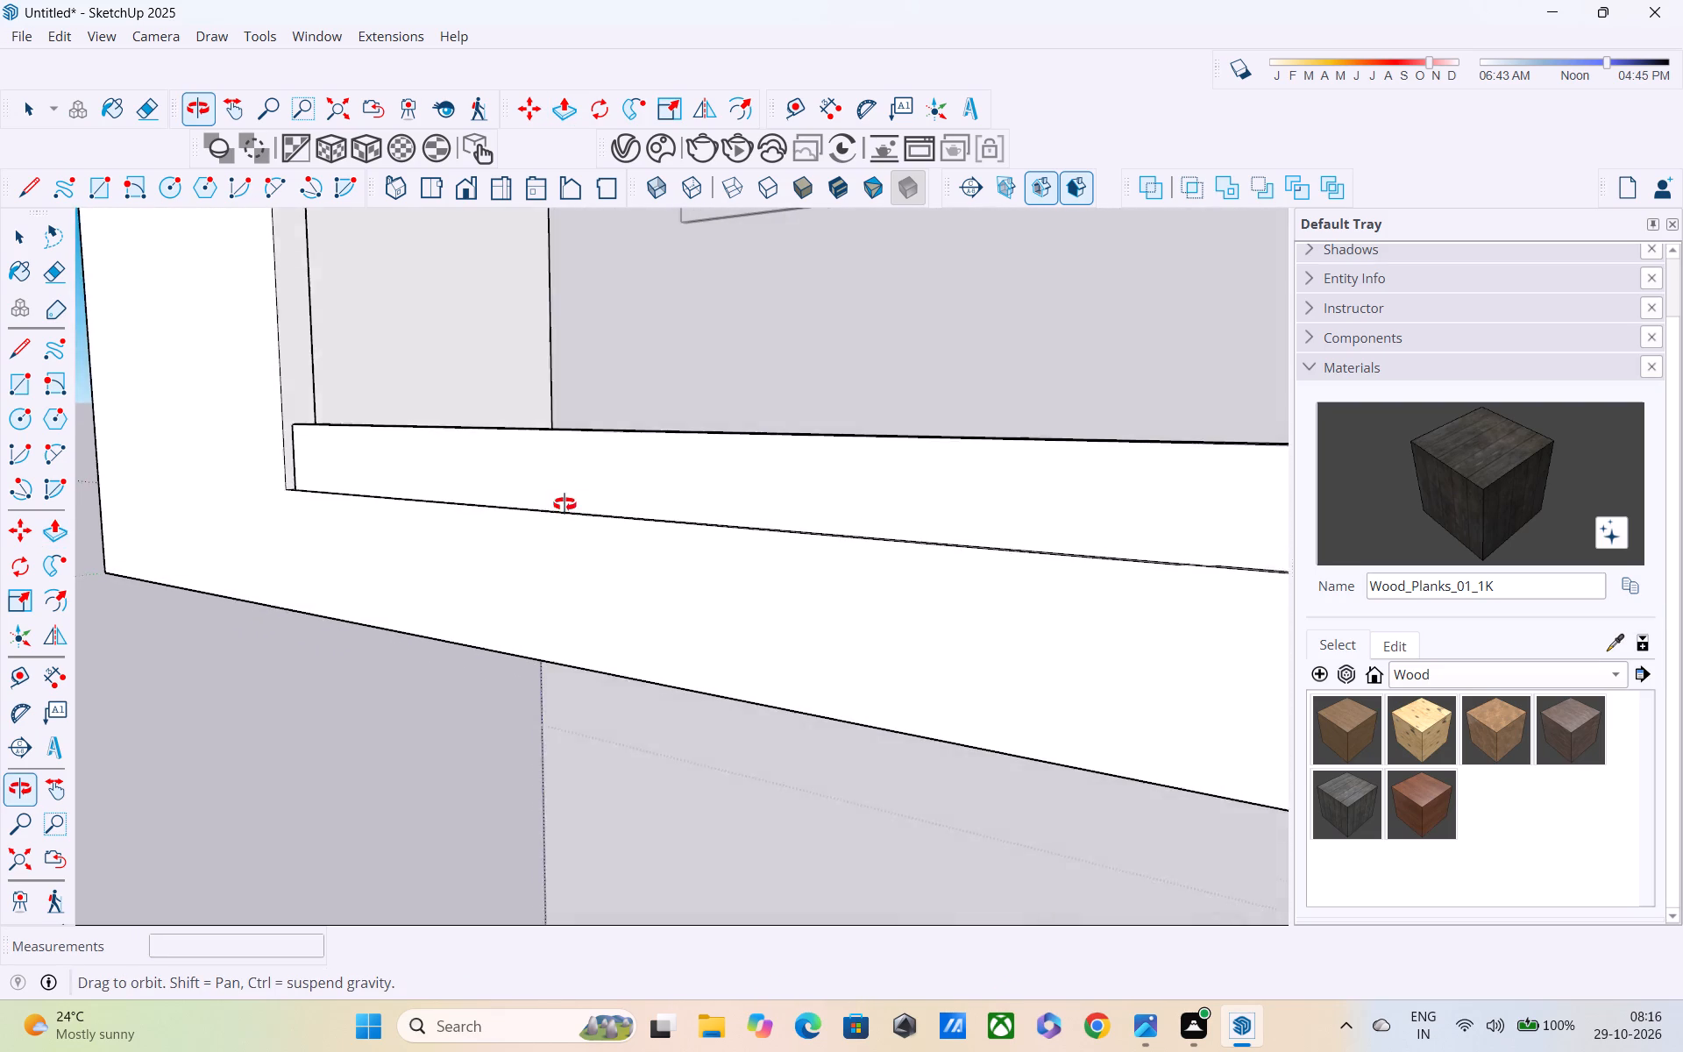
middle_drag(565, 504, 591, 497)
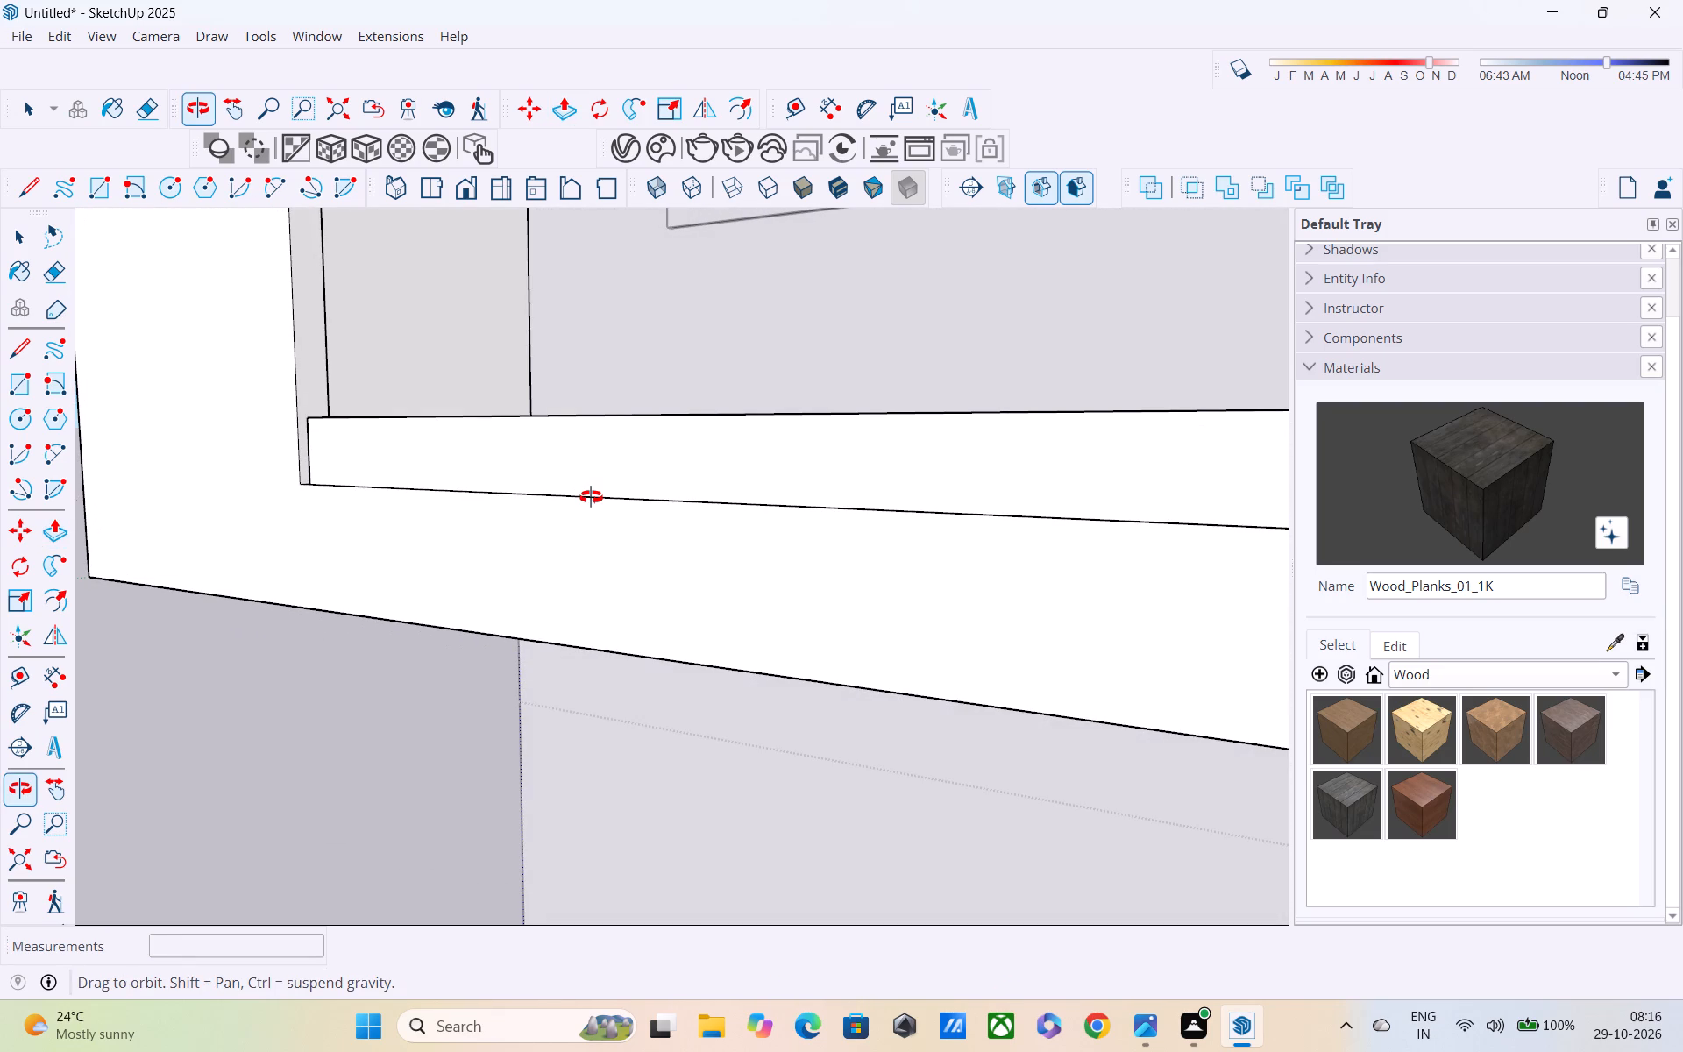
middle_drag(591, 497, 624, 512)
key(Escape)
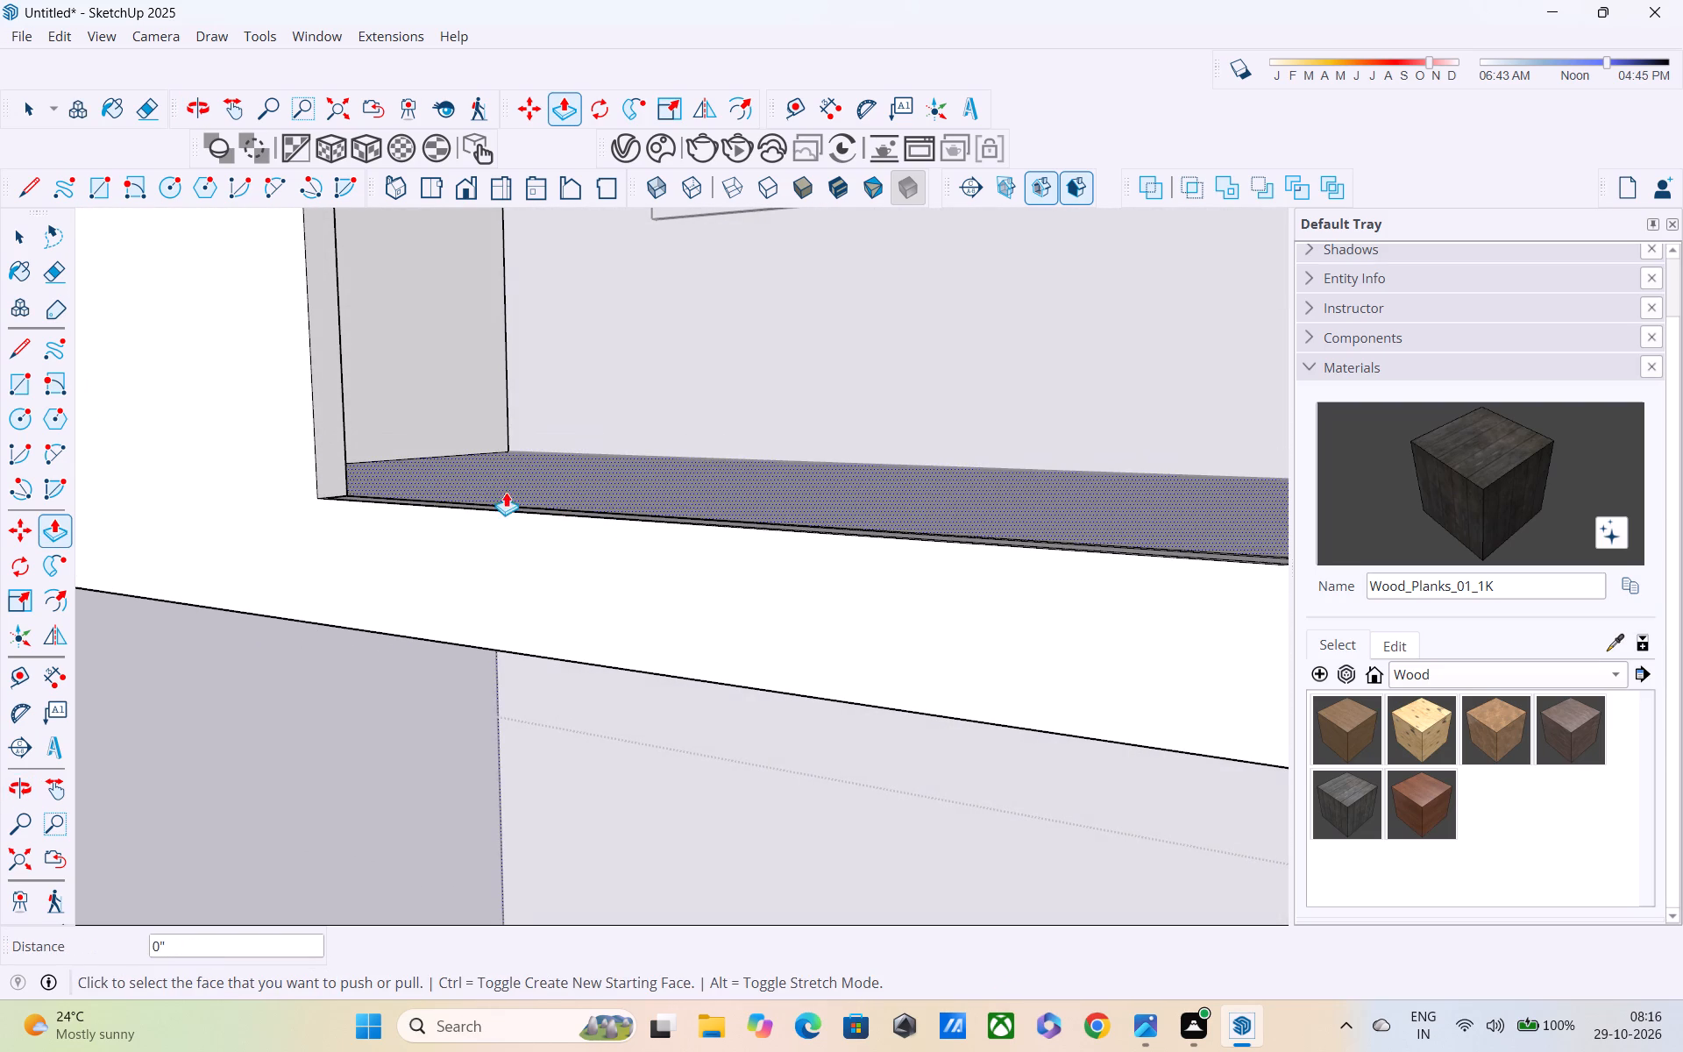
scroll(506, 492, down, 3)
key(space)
Undo the inward offset on the balcony's front border strip.
middle_drag(485, 524, 485, 640)
scroll(459, 605, up, 3)
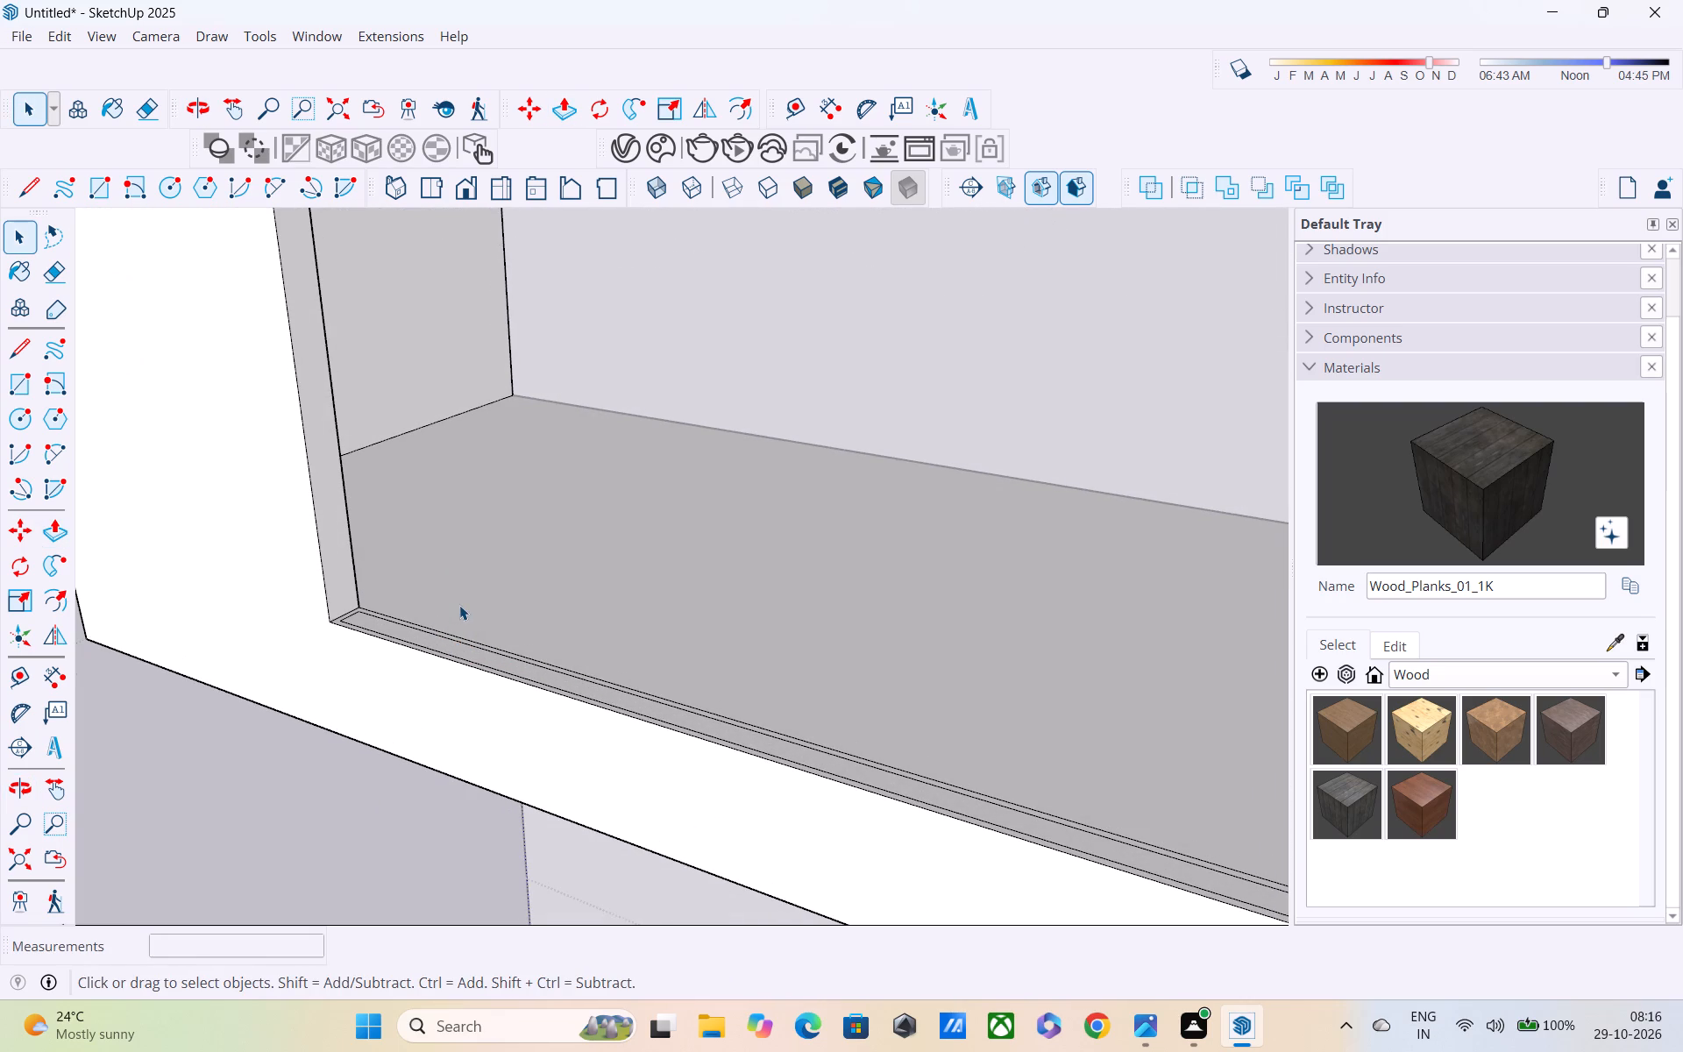
key(ctrl+z)
Draw a 10" vertical line from the low wall's inner base corner down to the slab's bottom edge, splitting the front face.
middle_drag(304, 602, 441, 528)
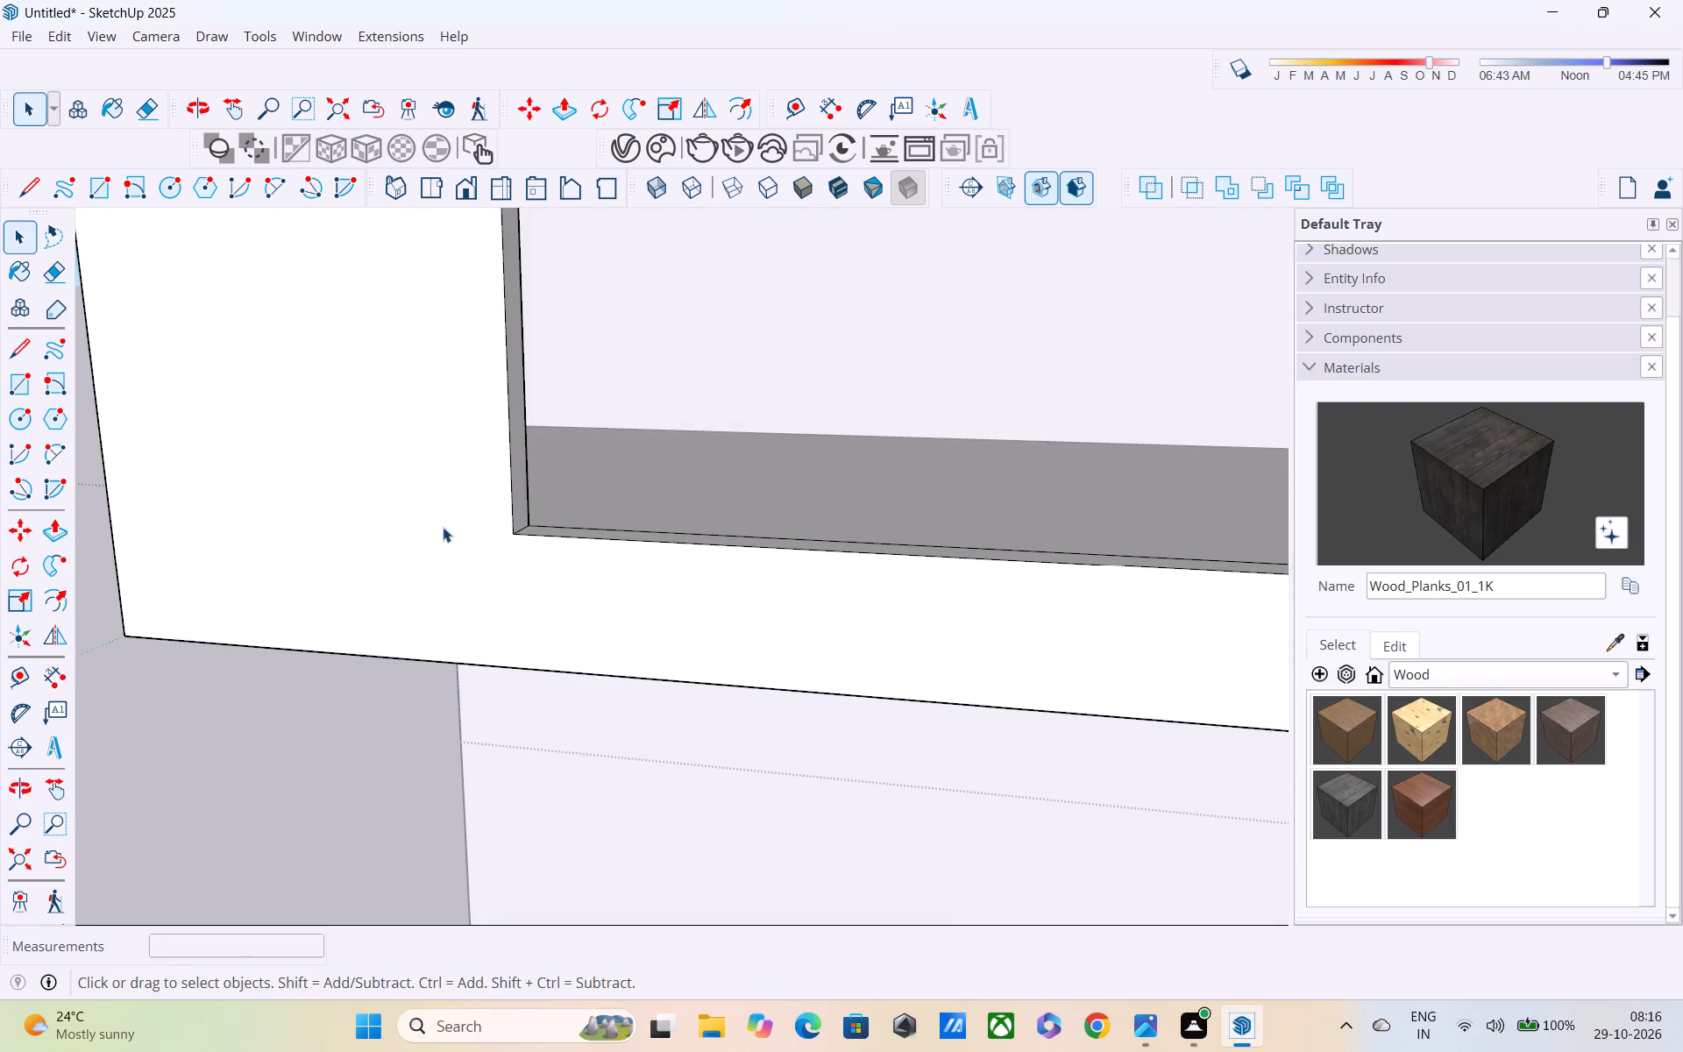
key(l)
click(517, 534)
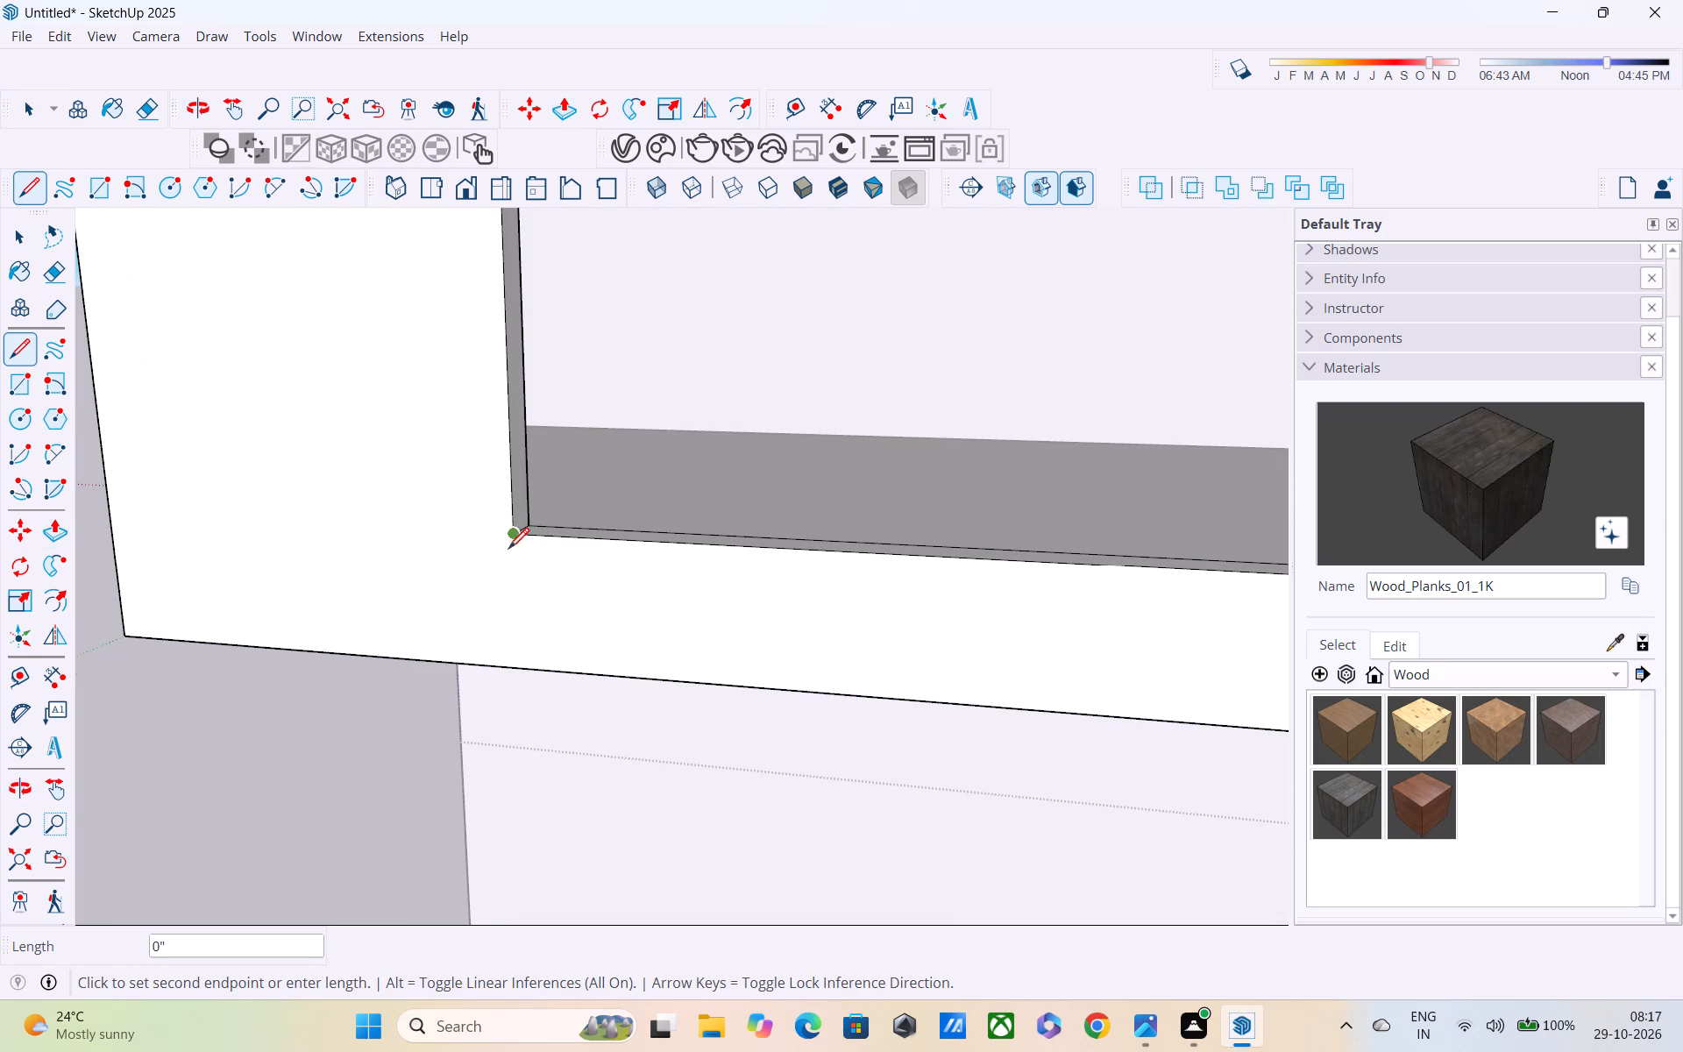
click(520, 670)
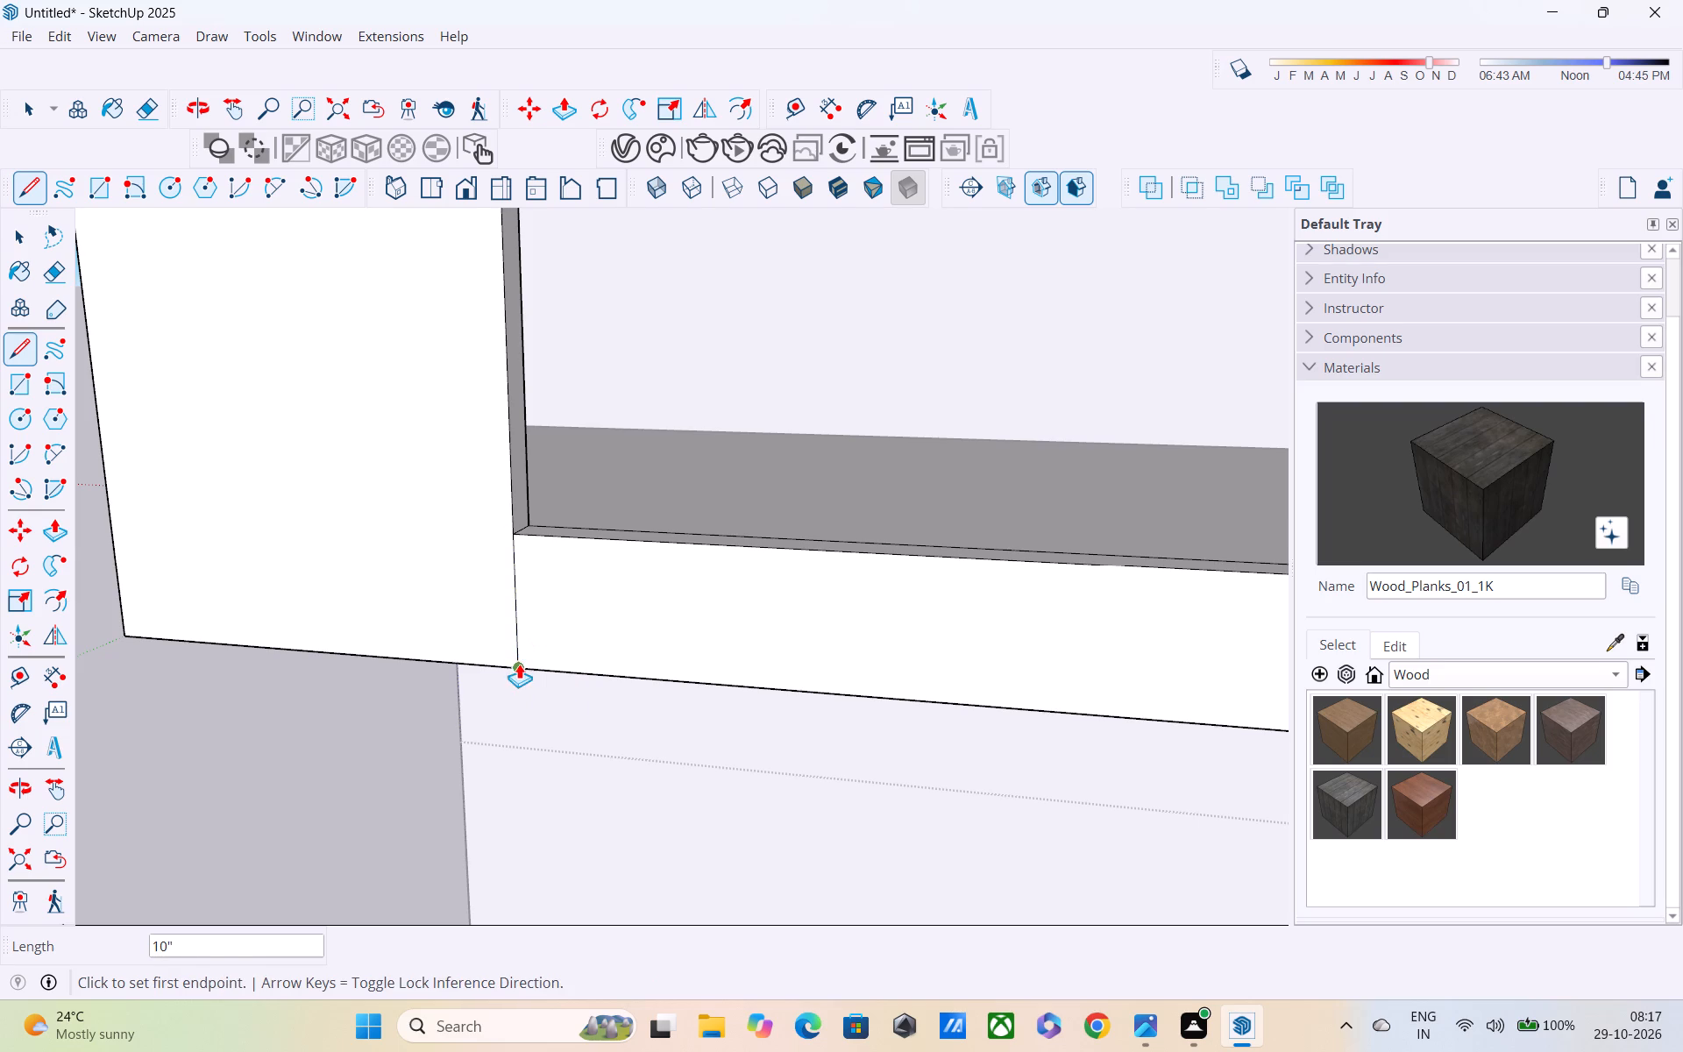
Pull the front face of the low corner wall outward 2" from the slab's front face.
key(p)
click(479, 622)
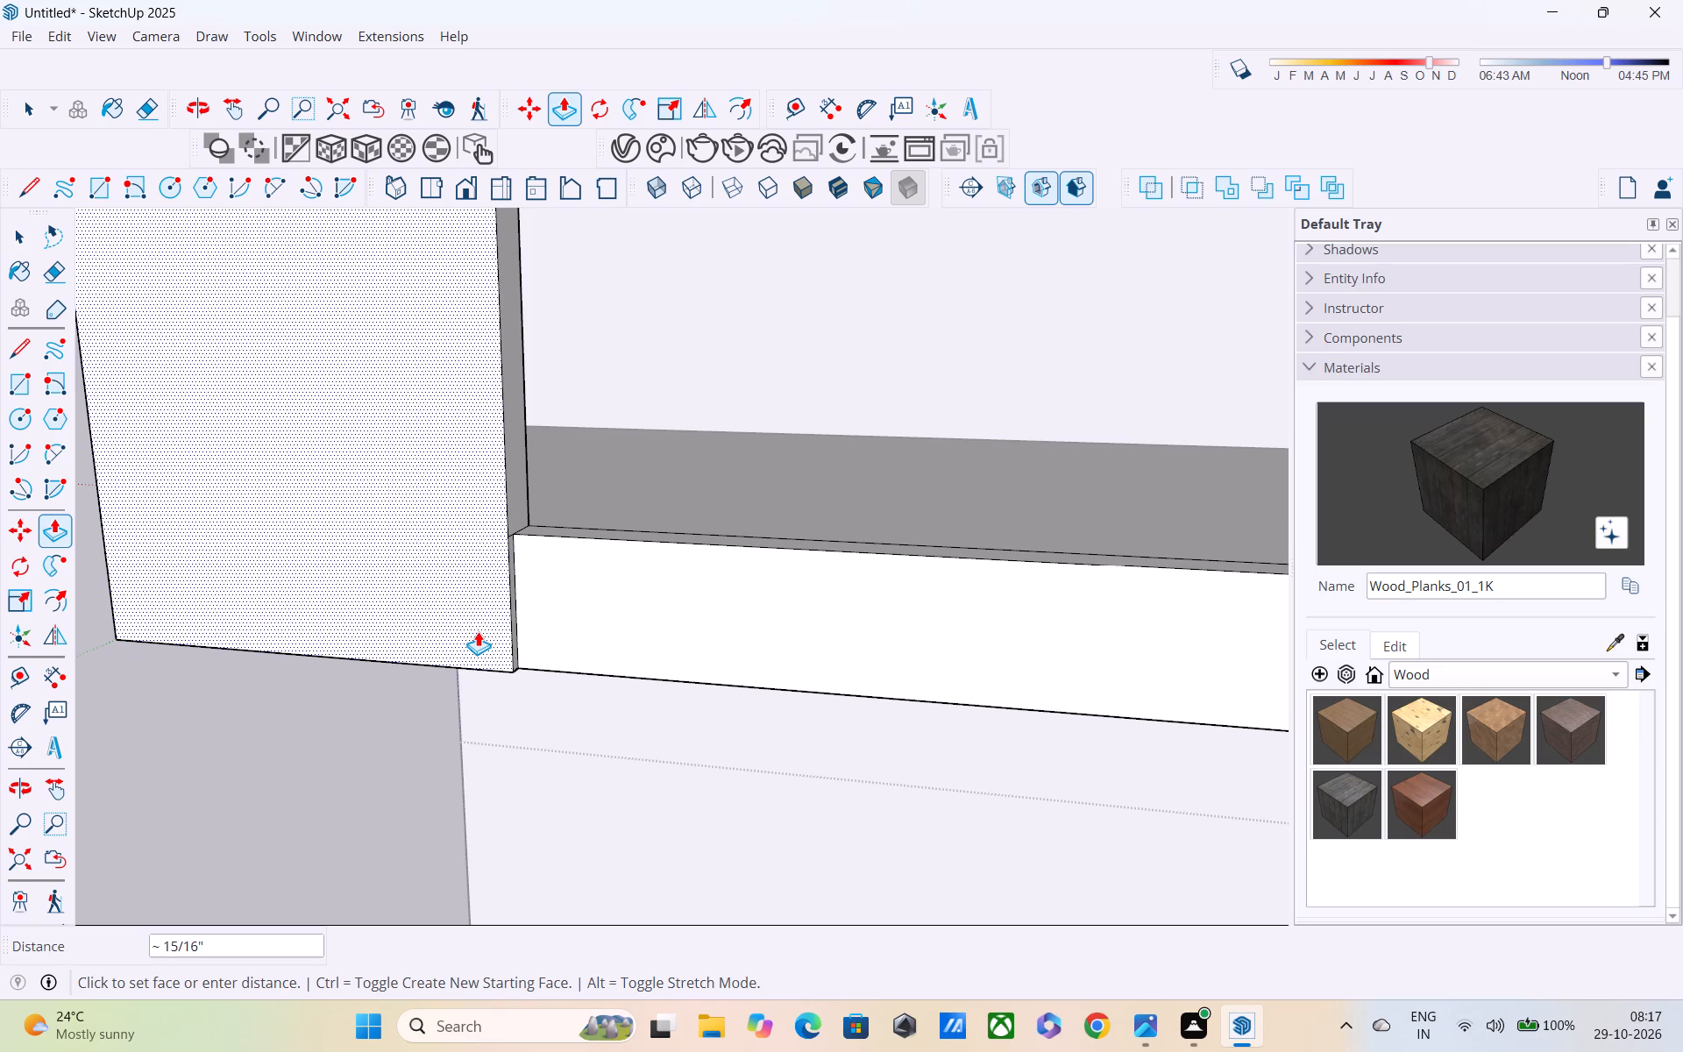
text(2")
key(Return)
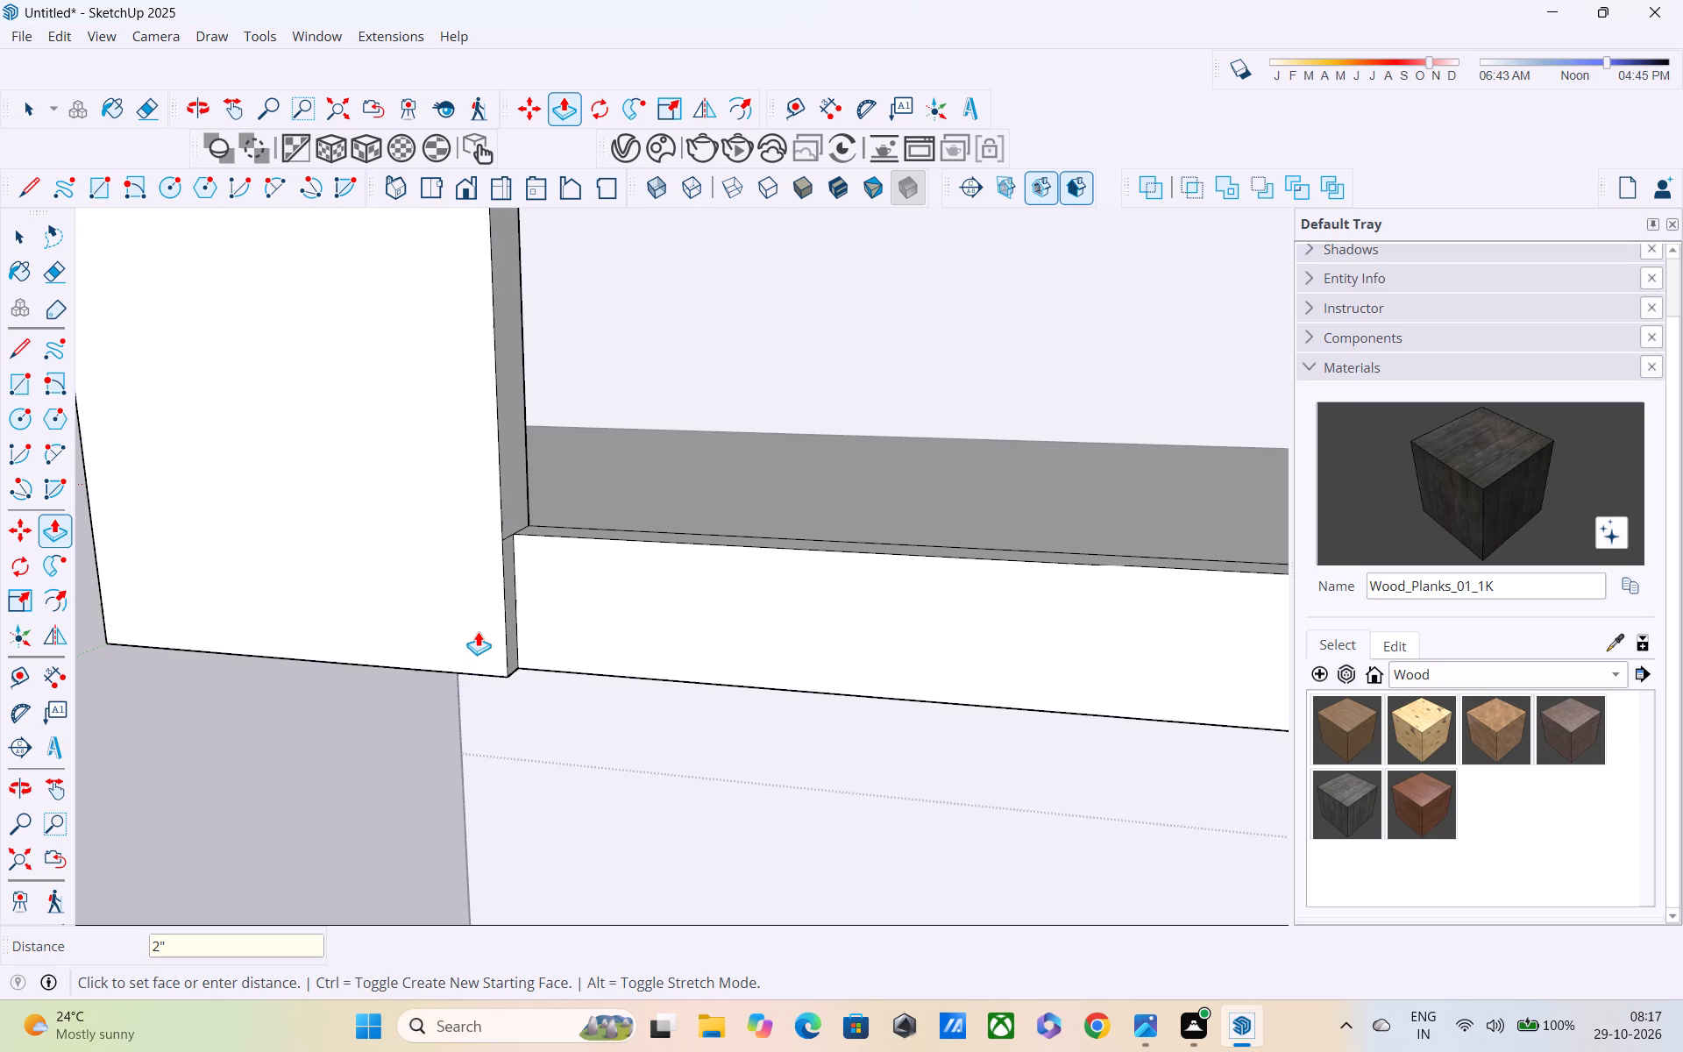
Erase the leftover edge across the low wall's projecting end face at the level of the slab's top.
scroll(519, 539, down, 4)
scroll(529, 629, down, 1)
scroll(529, 629, up, 1)
scroll(531, 629, down, 4)
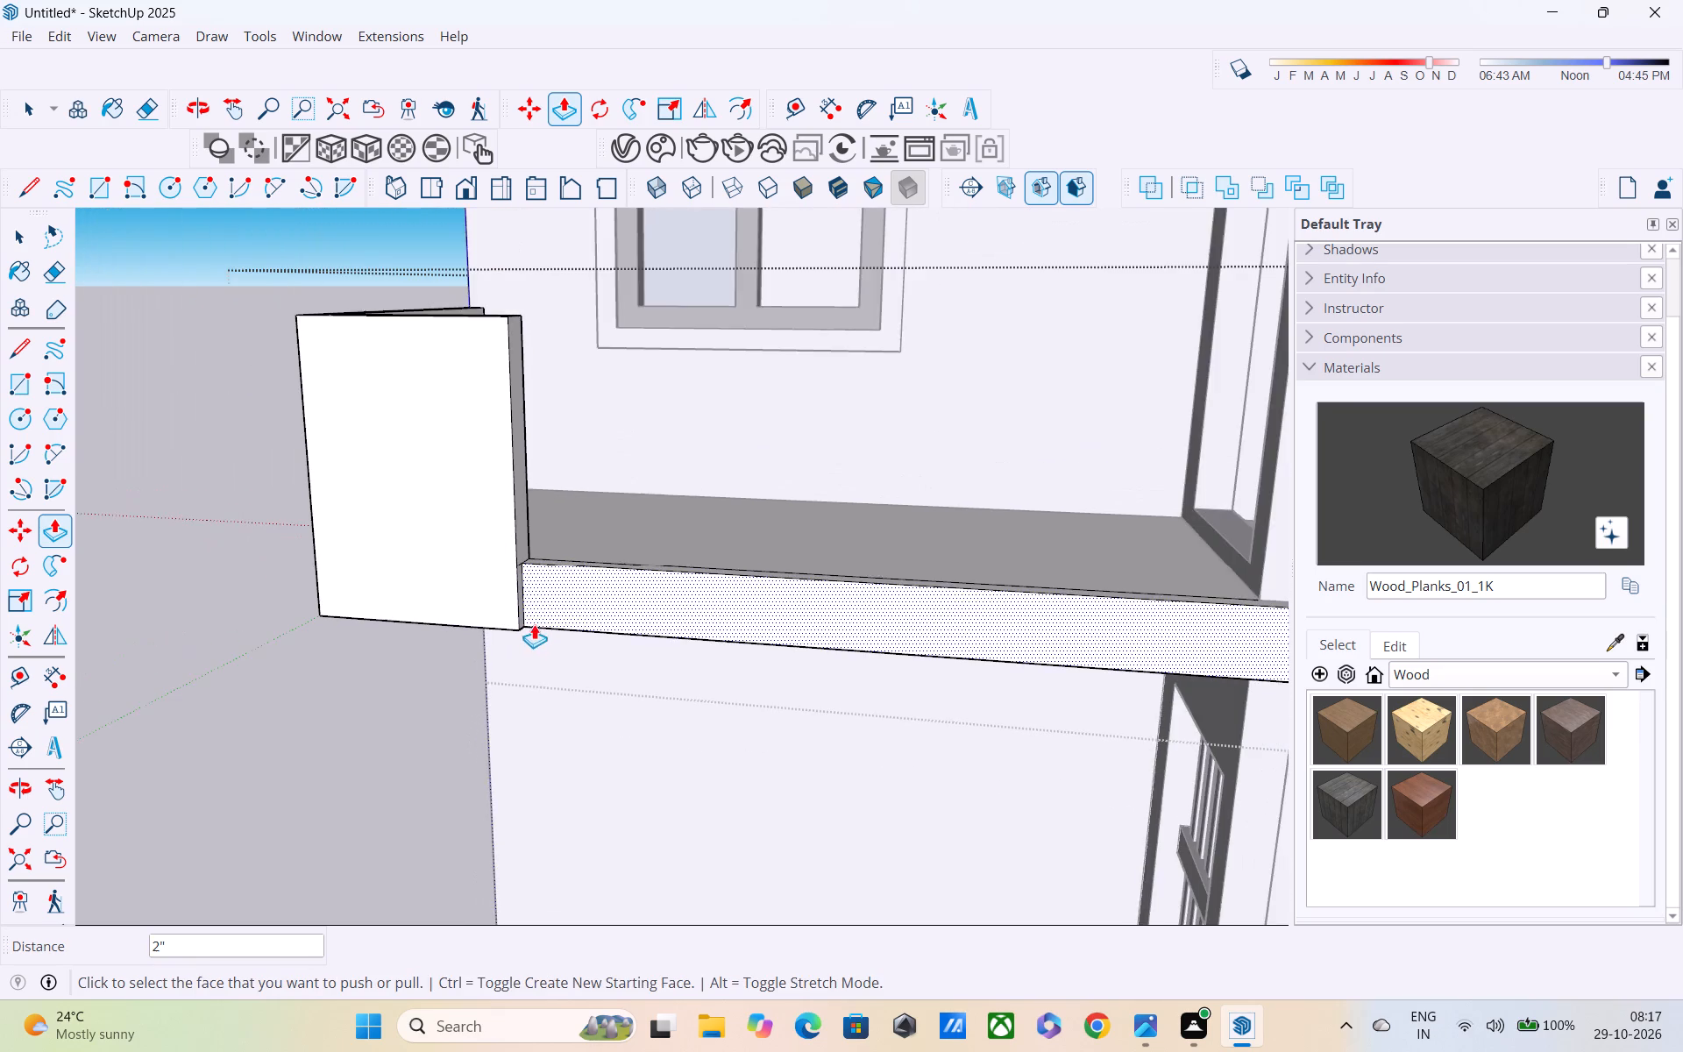
middle_drag(534, 623, 463, 543)
scroll(636, 517, up, 6)
middle_drag(631, 518, 555, 581)
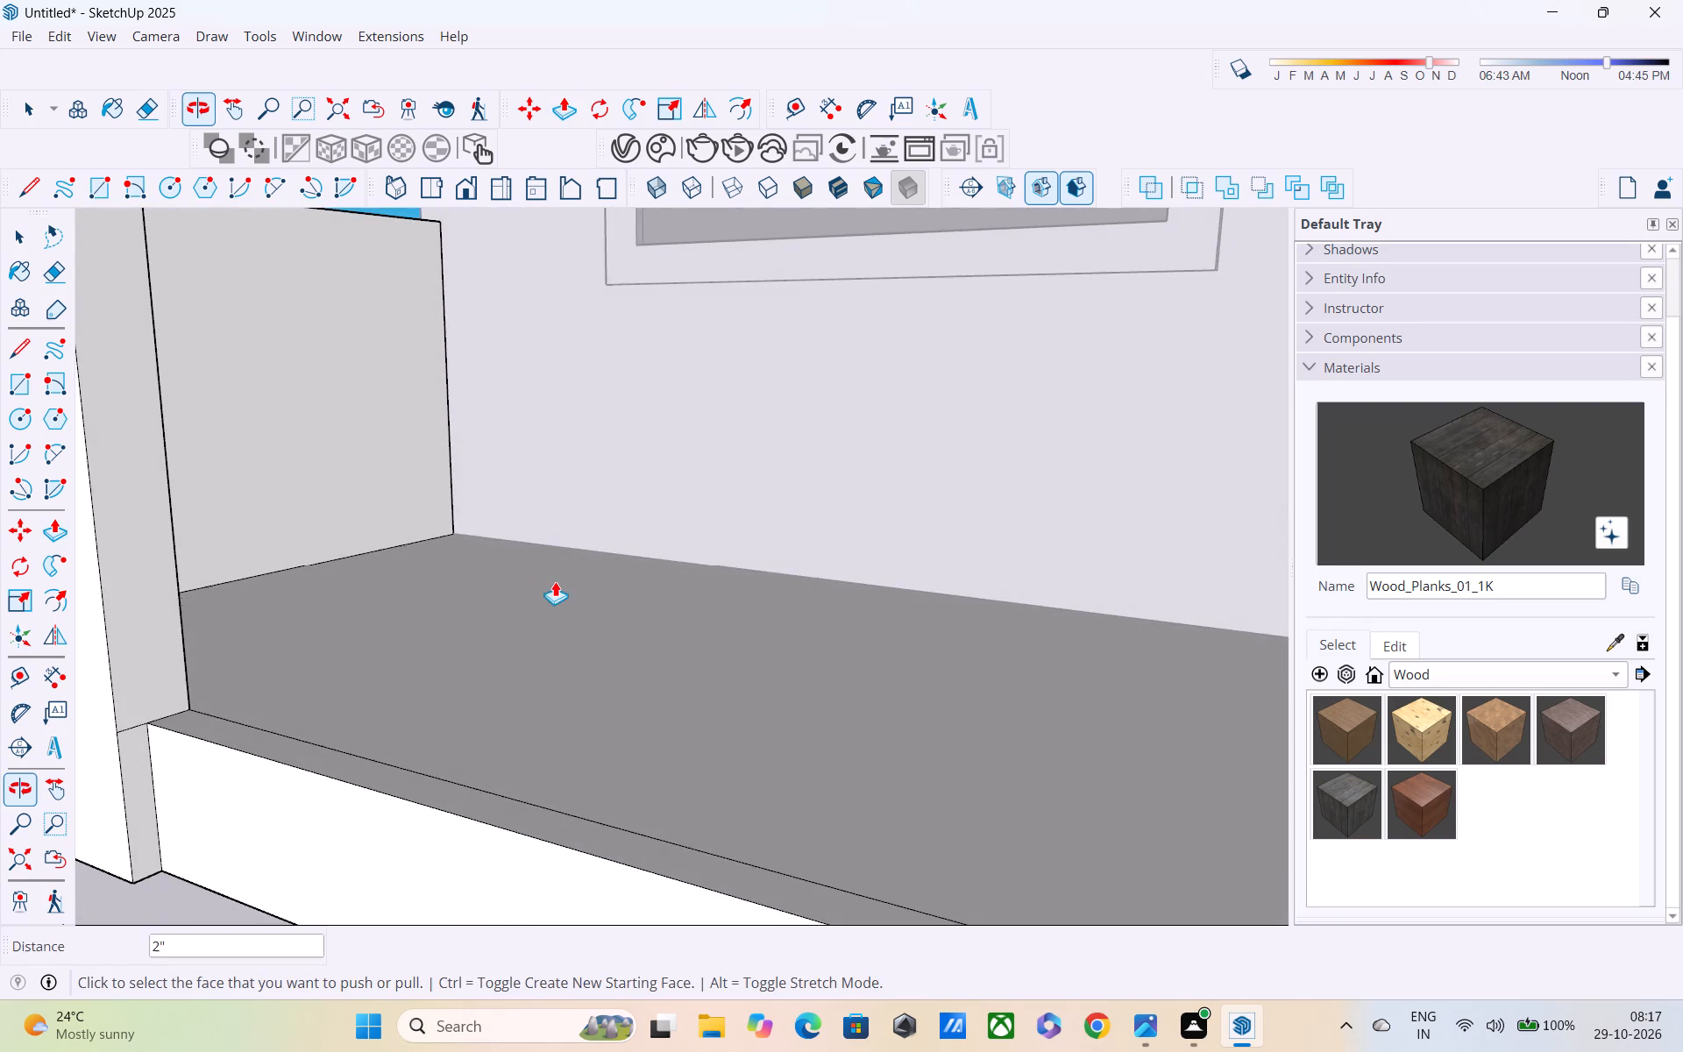
scroll(549, 616, down, 6)
shift+middle_drag(554, 624, 554, 531)
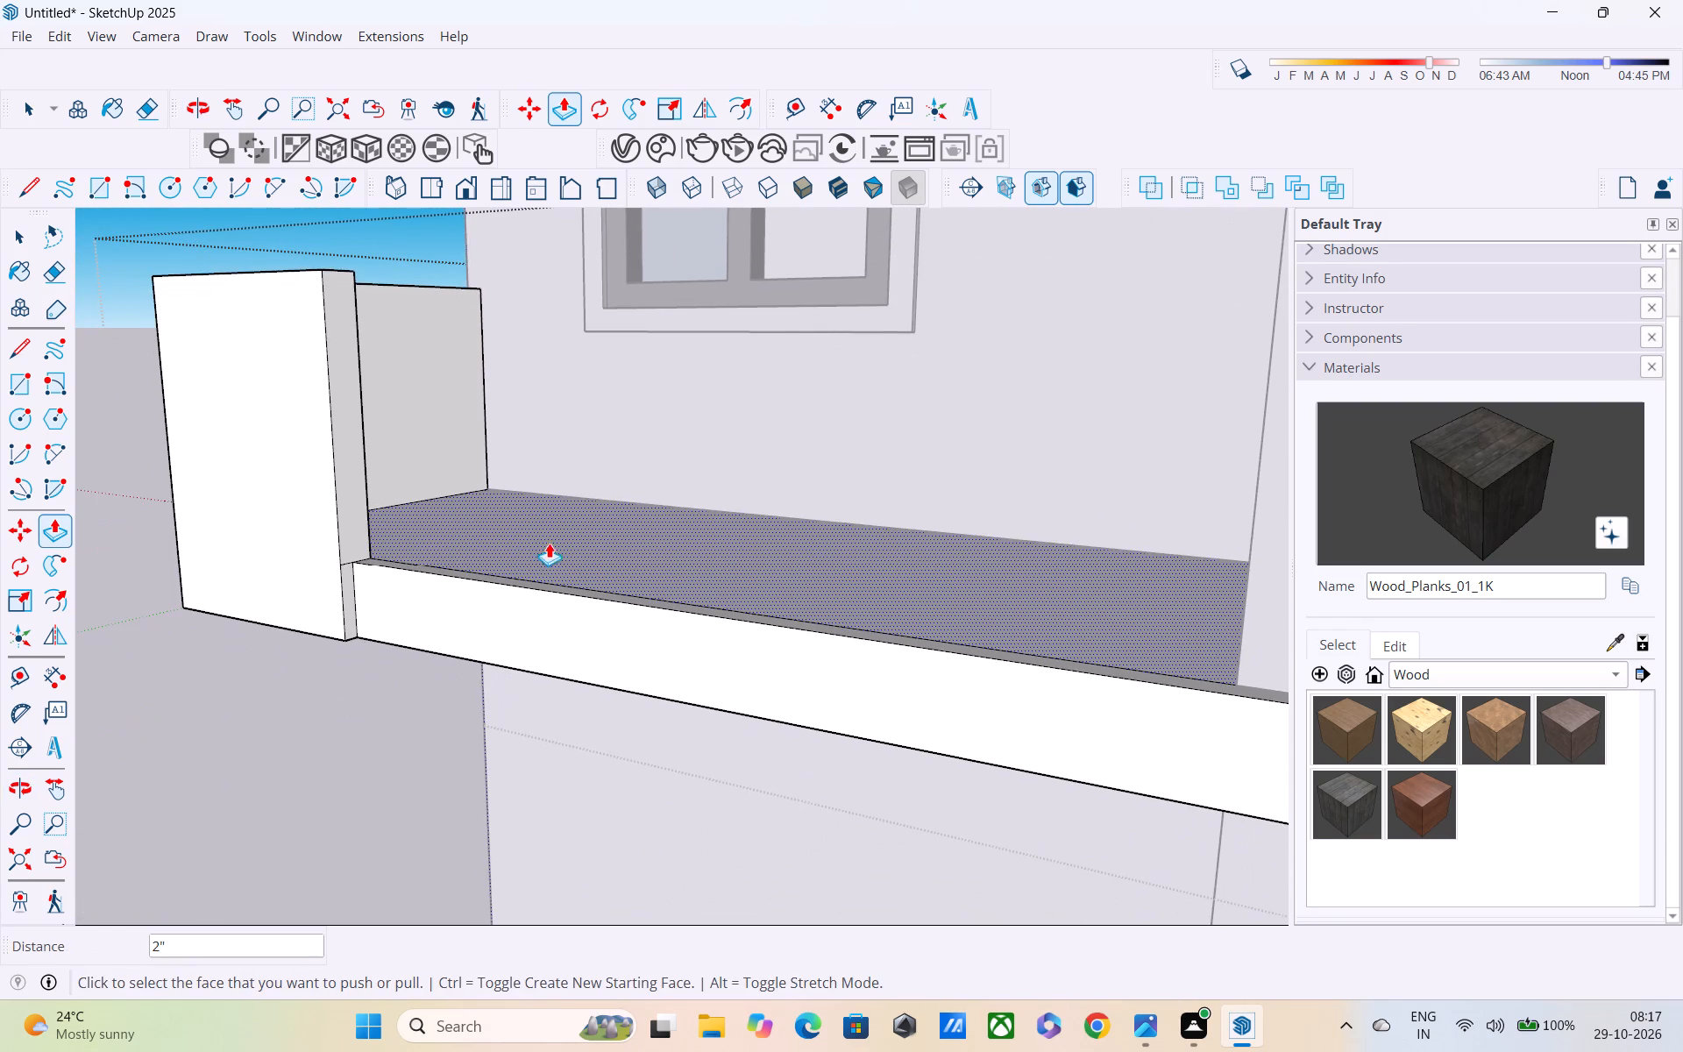
scroll(374, 609, up, 1)
key(space)
key(e)
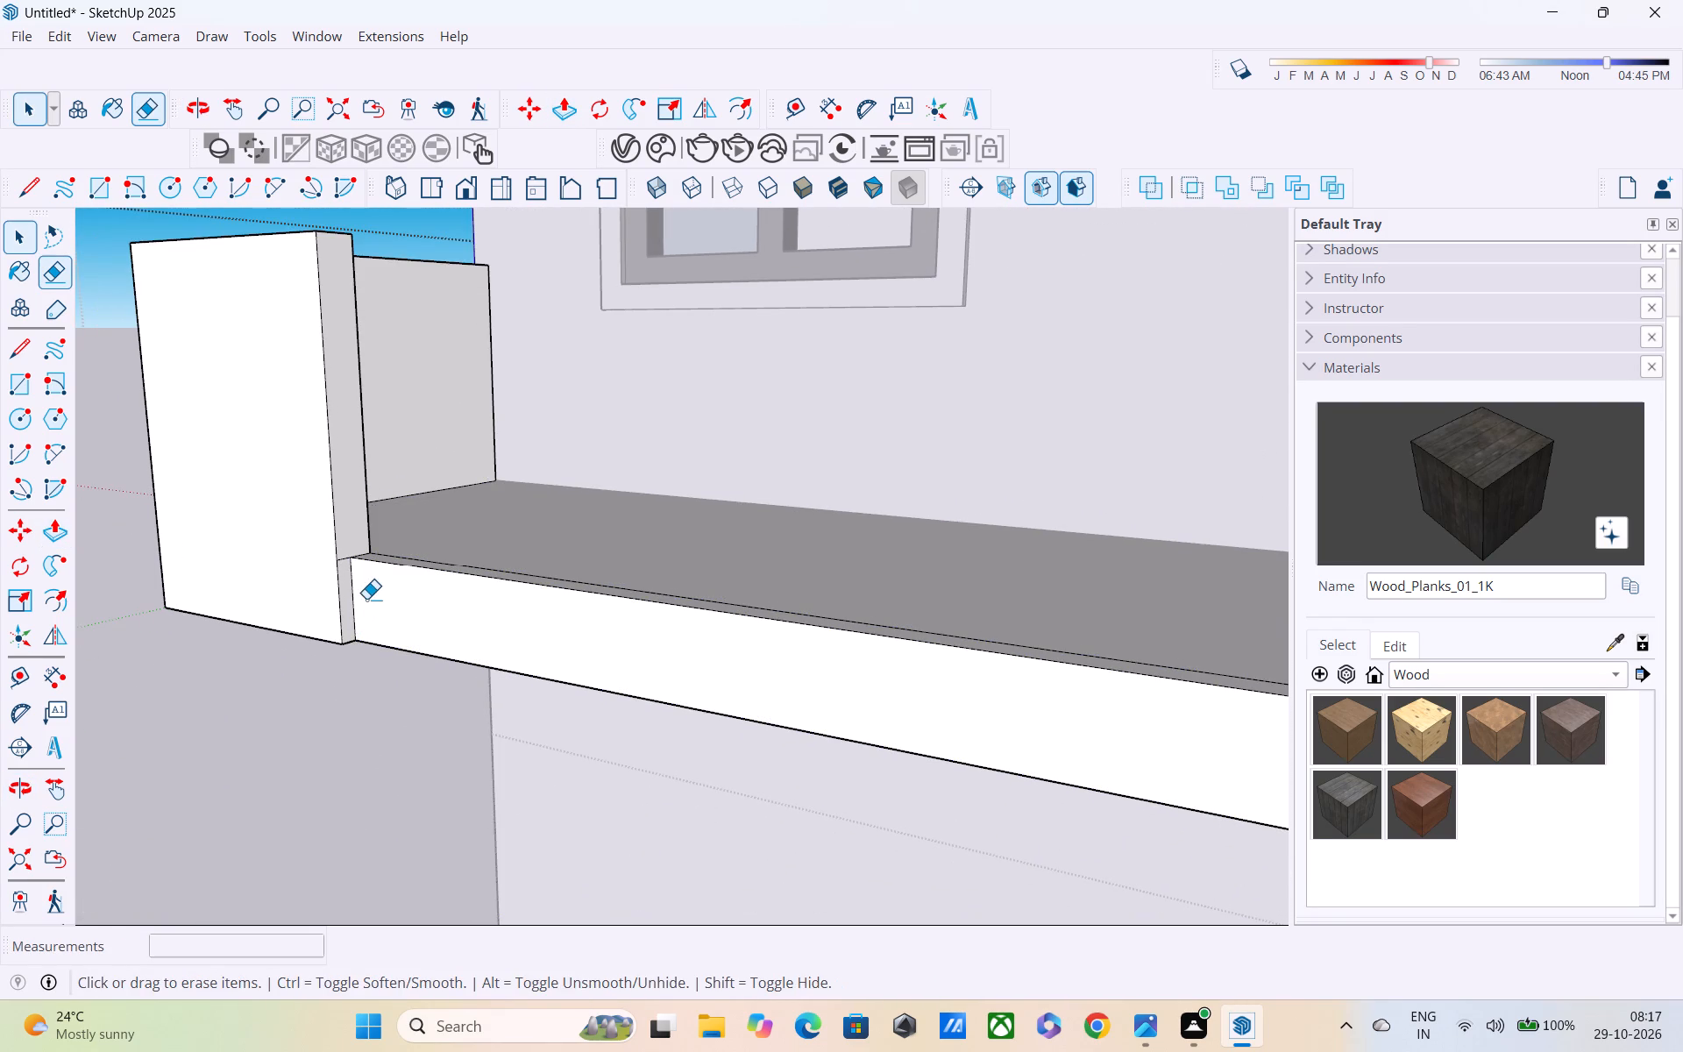
scroll(366, 599, up, 5)
drag(329, 523, 325, 557)
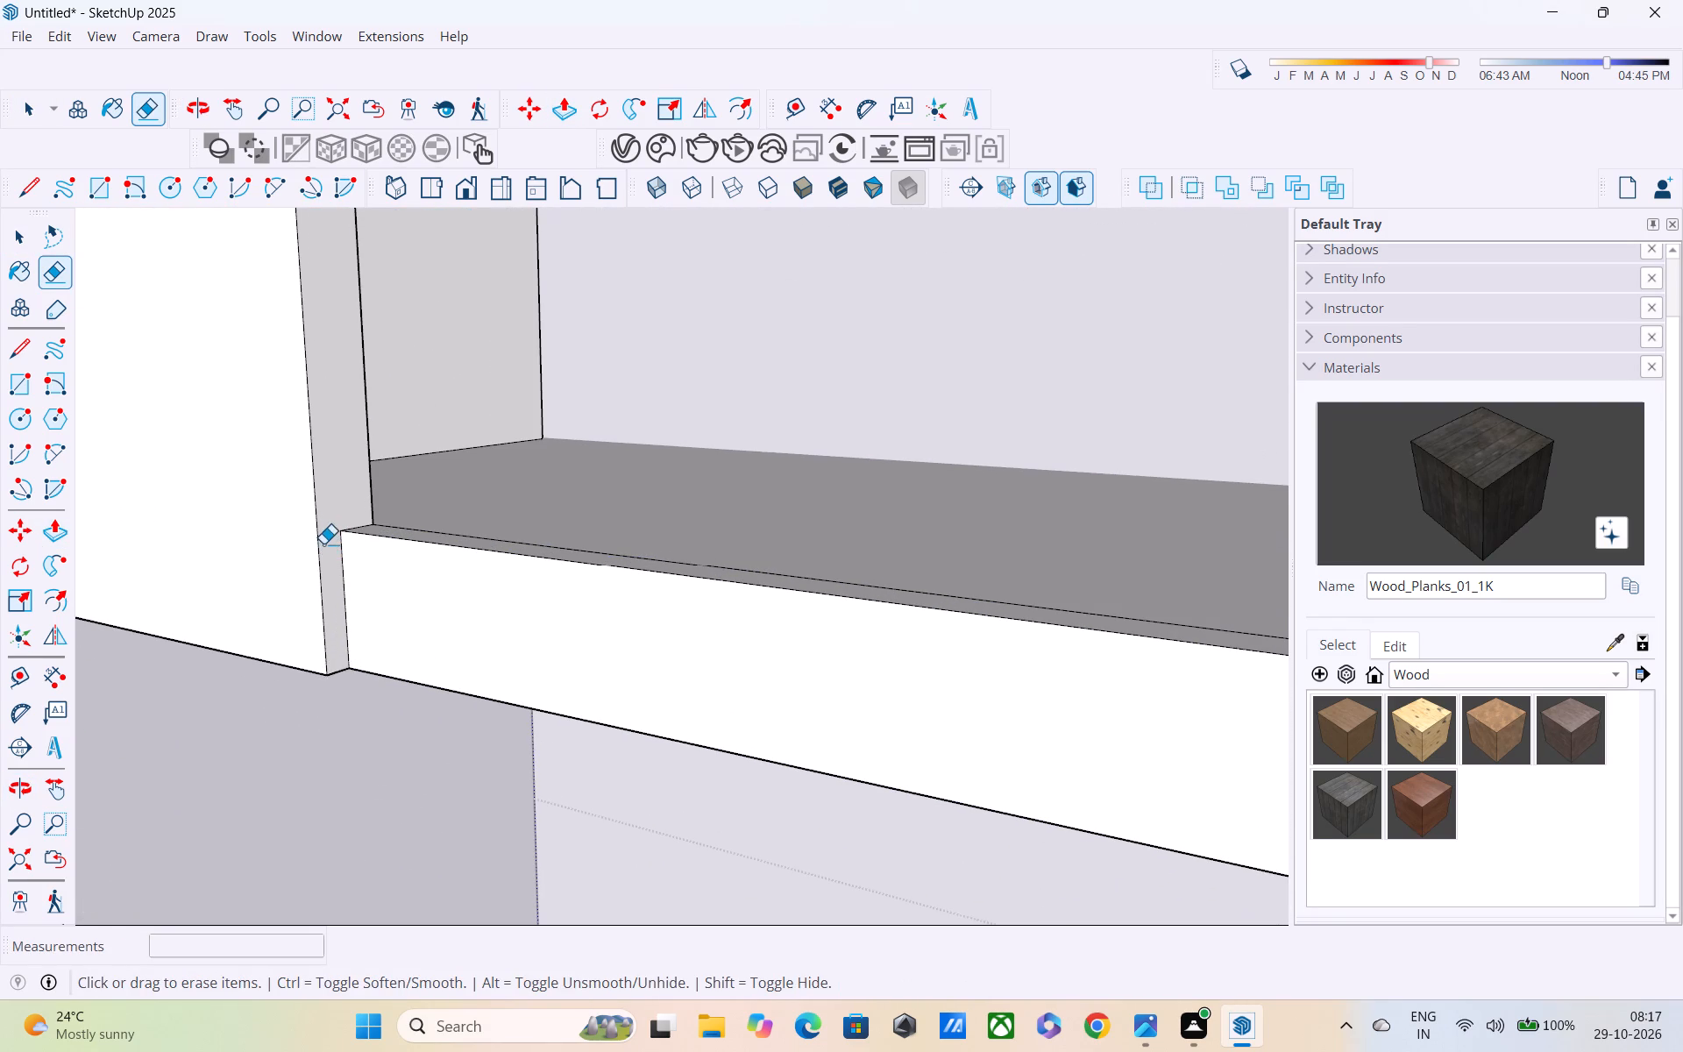
Examine the low wall's projecting end and the slab's front edge from several angles.
scroll(323, 546, down, 4)
middle_drag(327, 508, 325, 610)
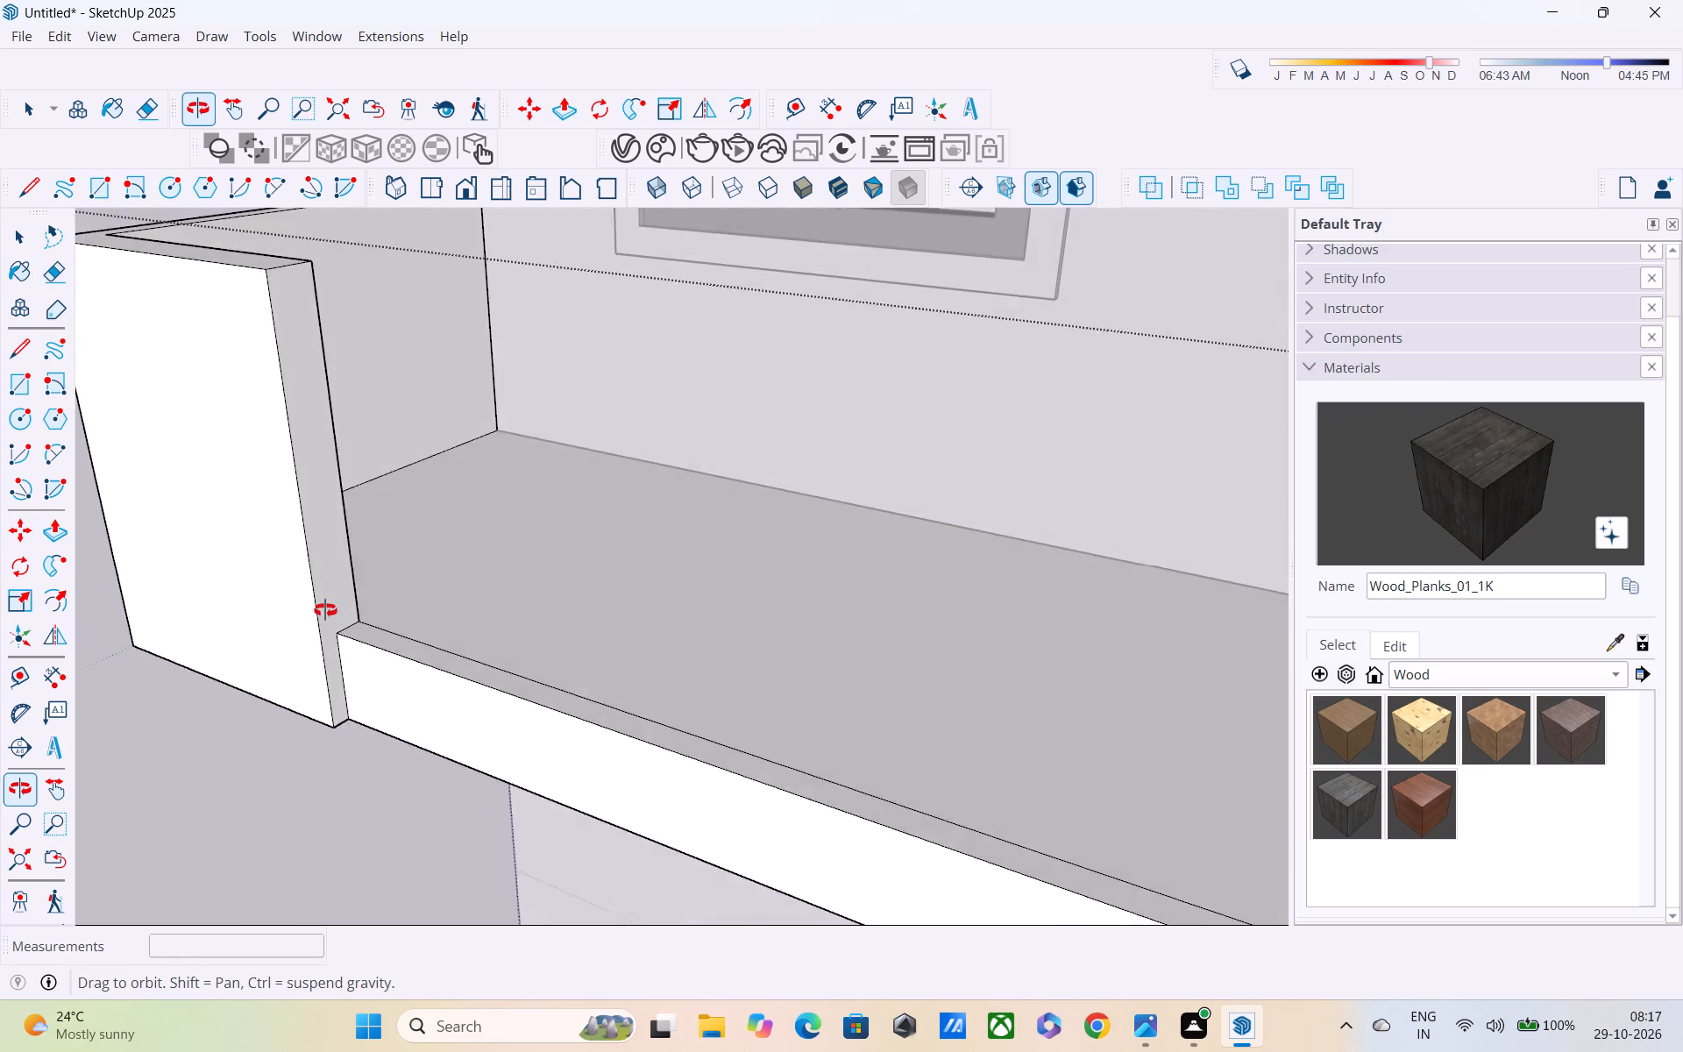
middle_drag(325, 610, 213, 581)
key(space)
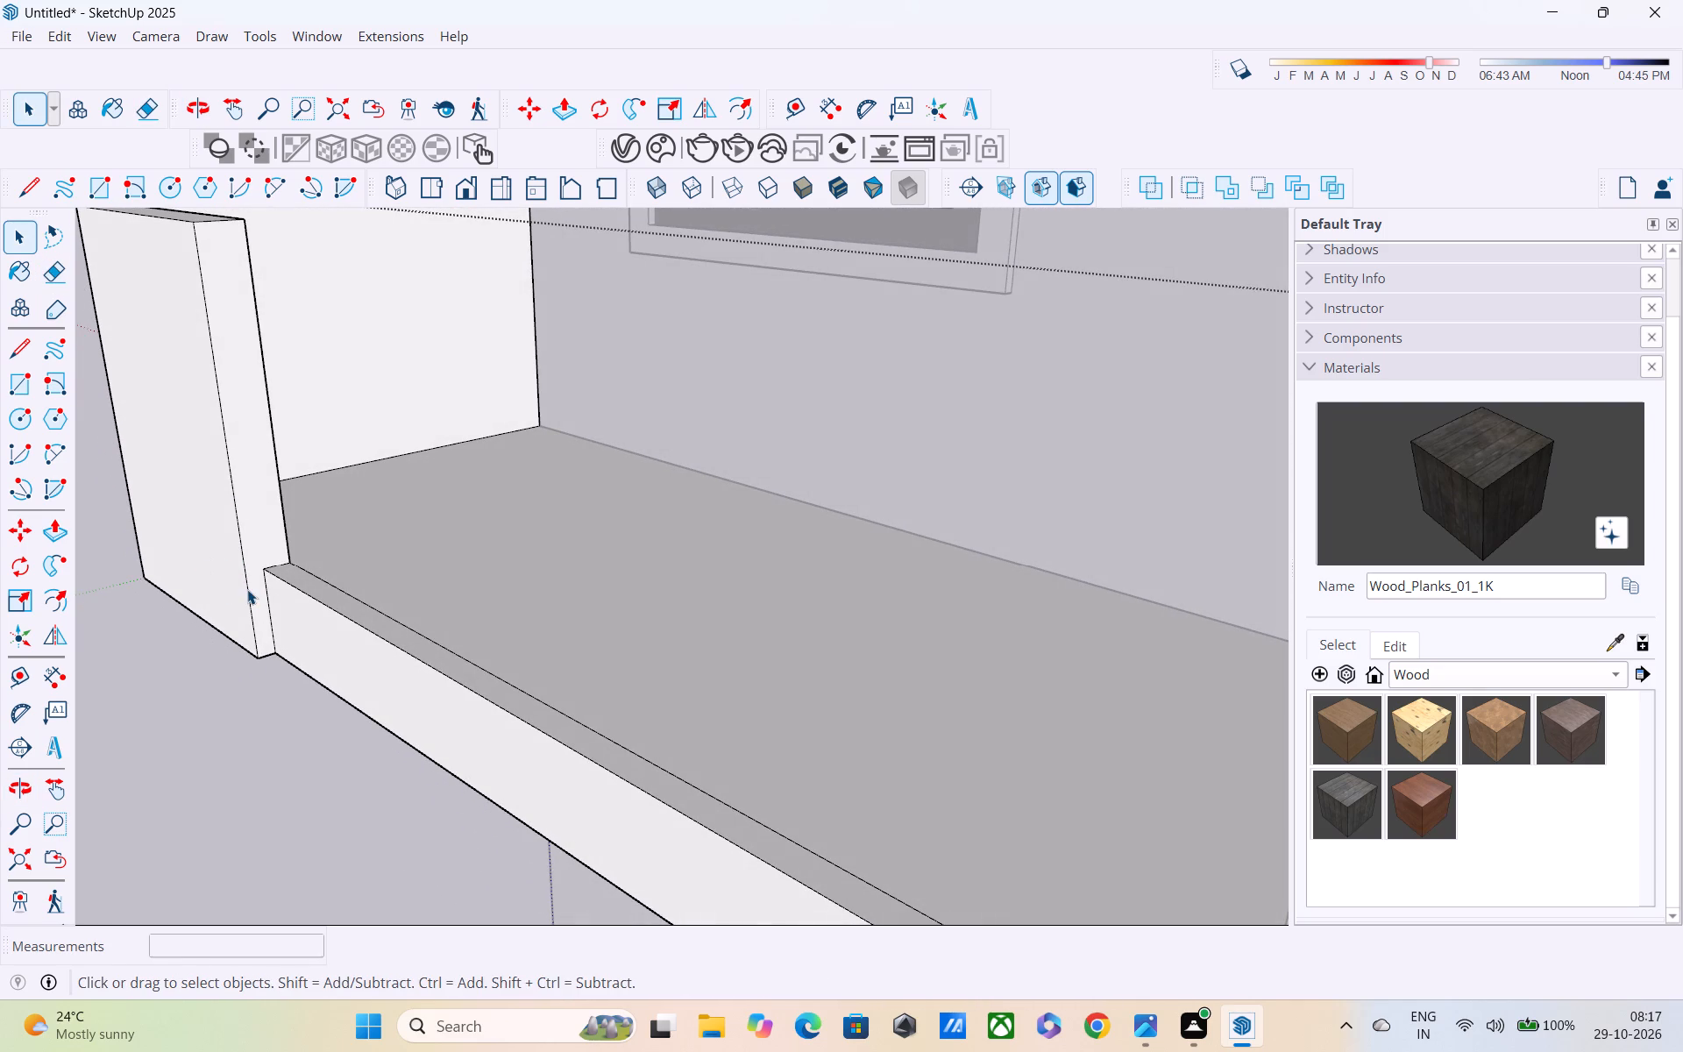
scroll(238, 580, down, 3)
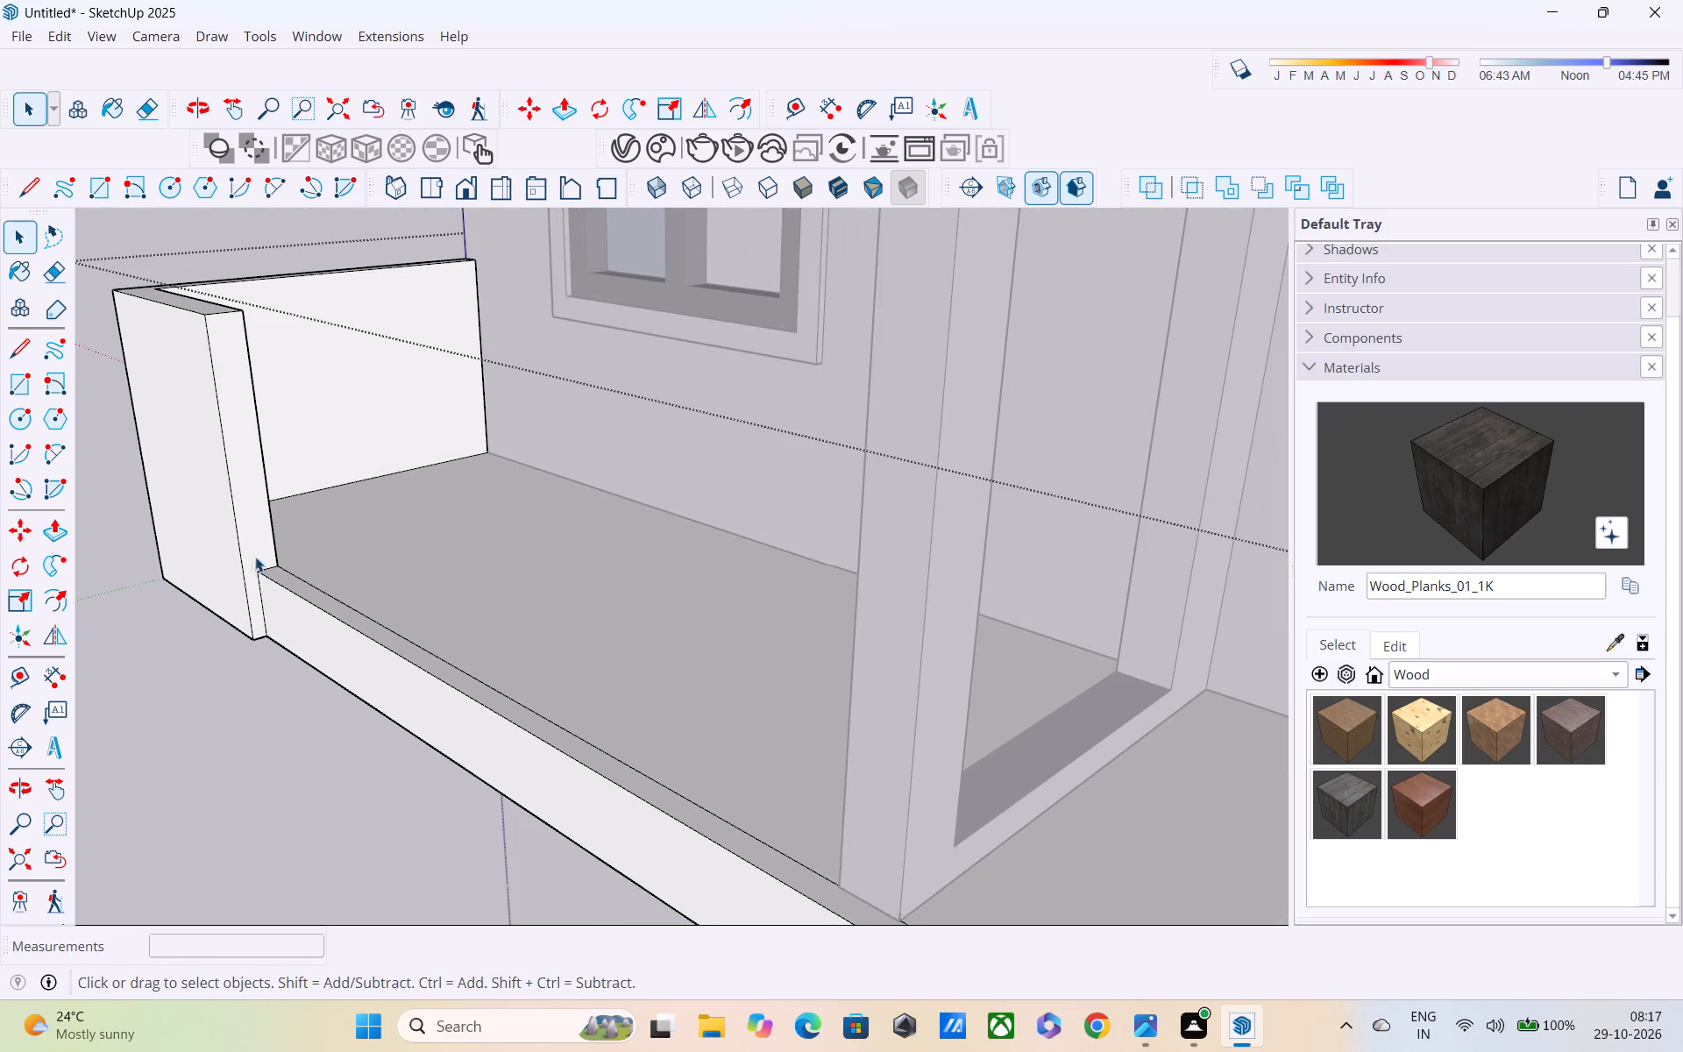
shift+middle_drag(280, 563, 418, 520)
scroll(445, 517, up, 1)
scroll(445, 517, down, 6)
middle_drag(446, 517, 486, 413)
middle_drag(481, 460, 268, 495)
scroll(461, 409, up, 5)
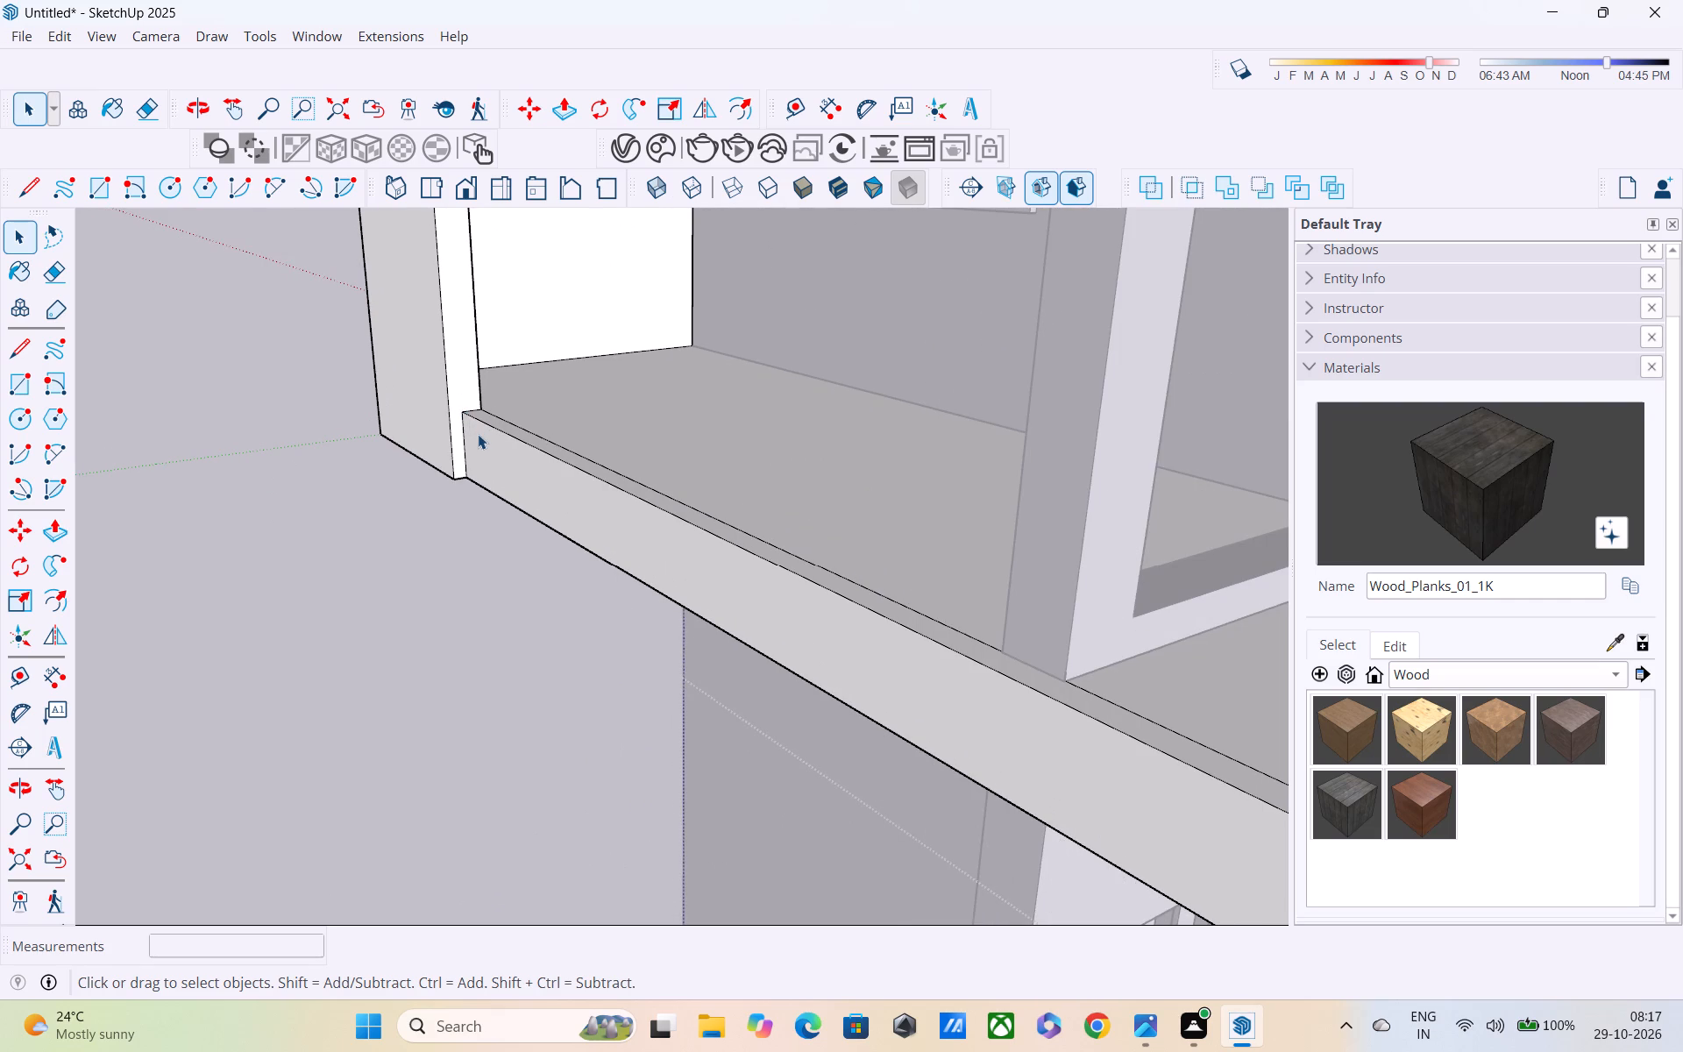
Draw a rectangle about 6 3/16" by 2 7/8" on the front border strip, directly in front of the existing column.
scroll(461, 409, down, 3)
middle_drag(829, 470, 1042, 364)
scroll(850, 462, up, 4)
middle_drag(854, 542, 869, 773)
scroll(894, 714, up, 4)
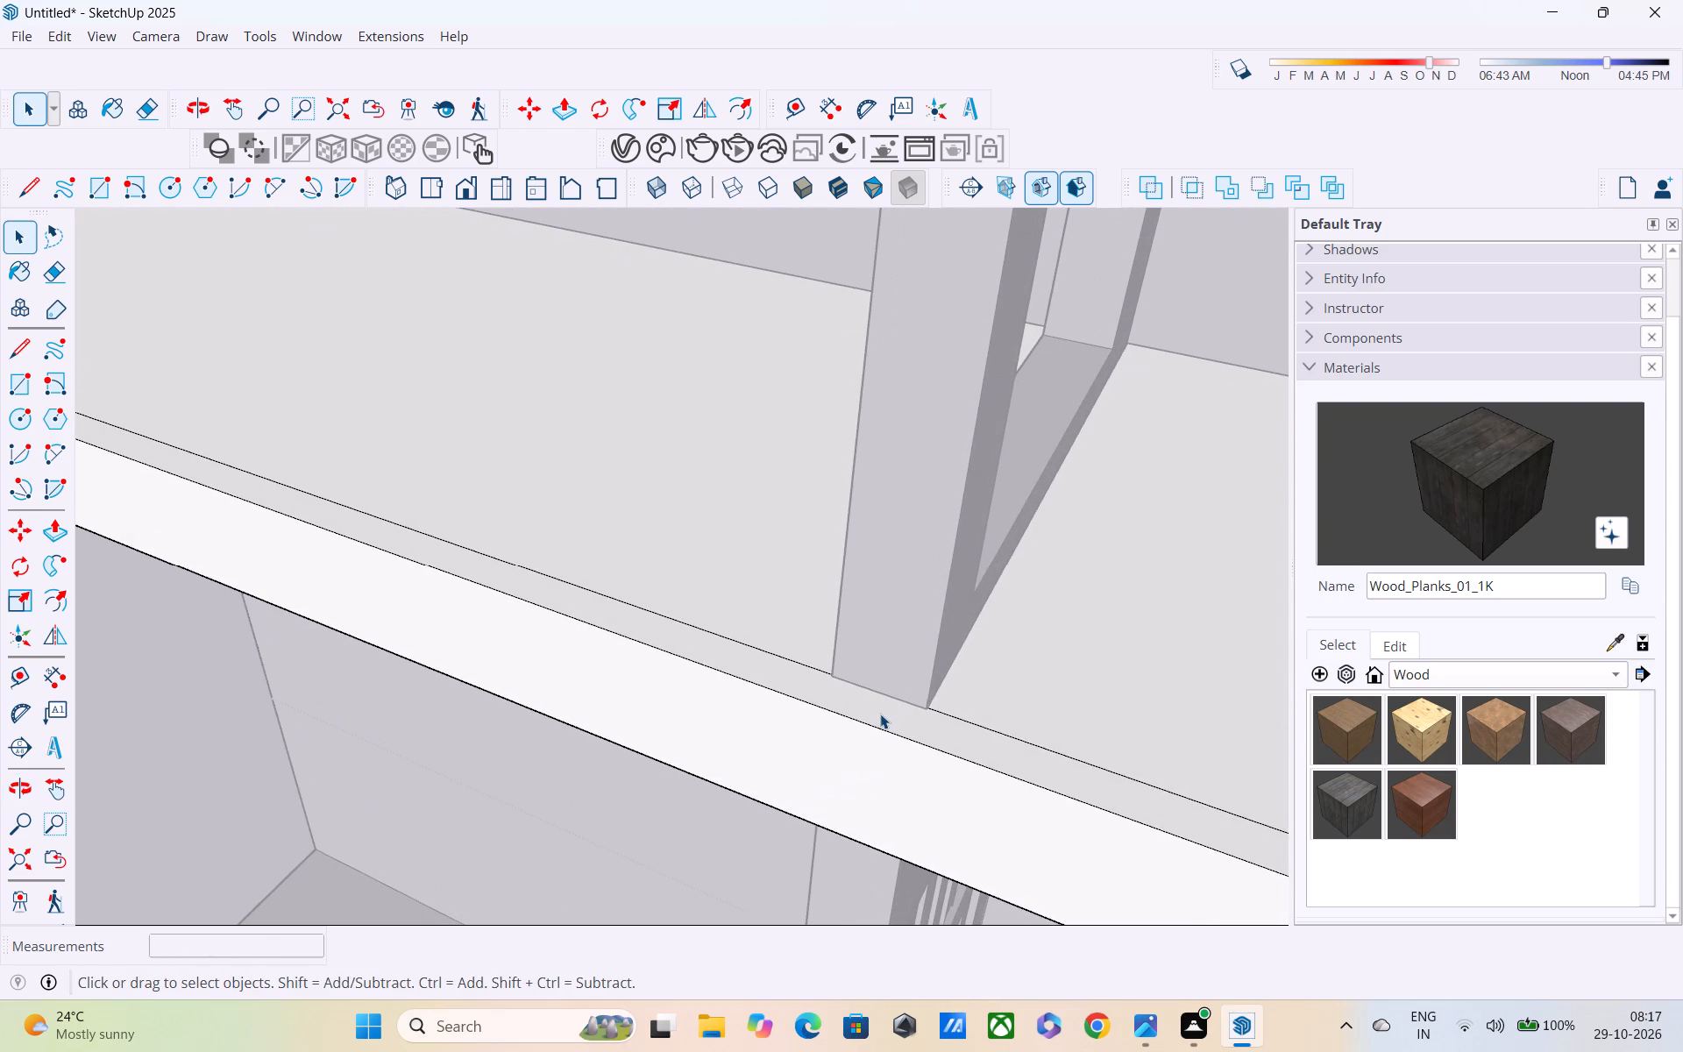
key(r)
scroll(867, 720, up, 4)
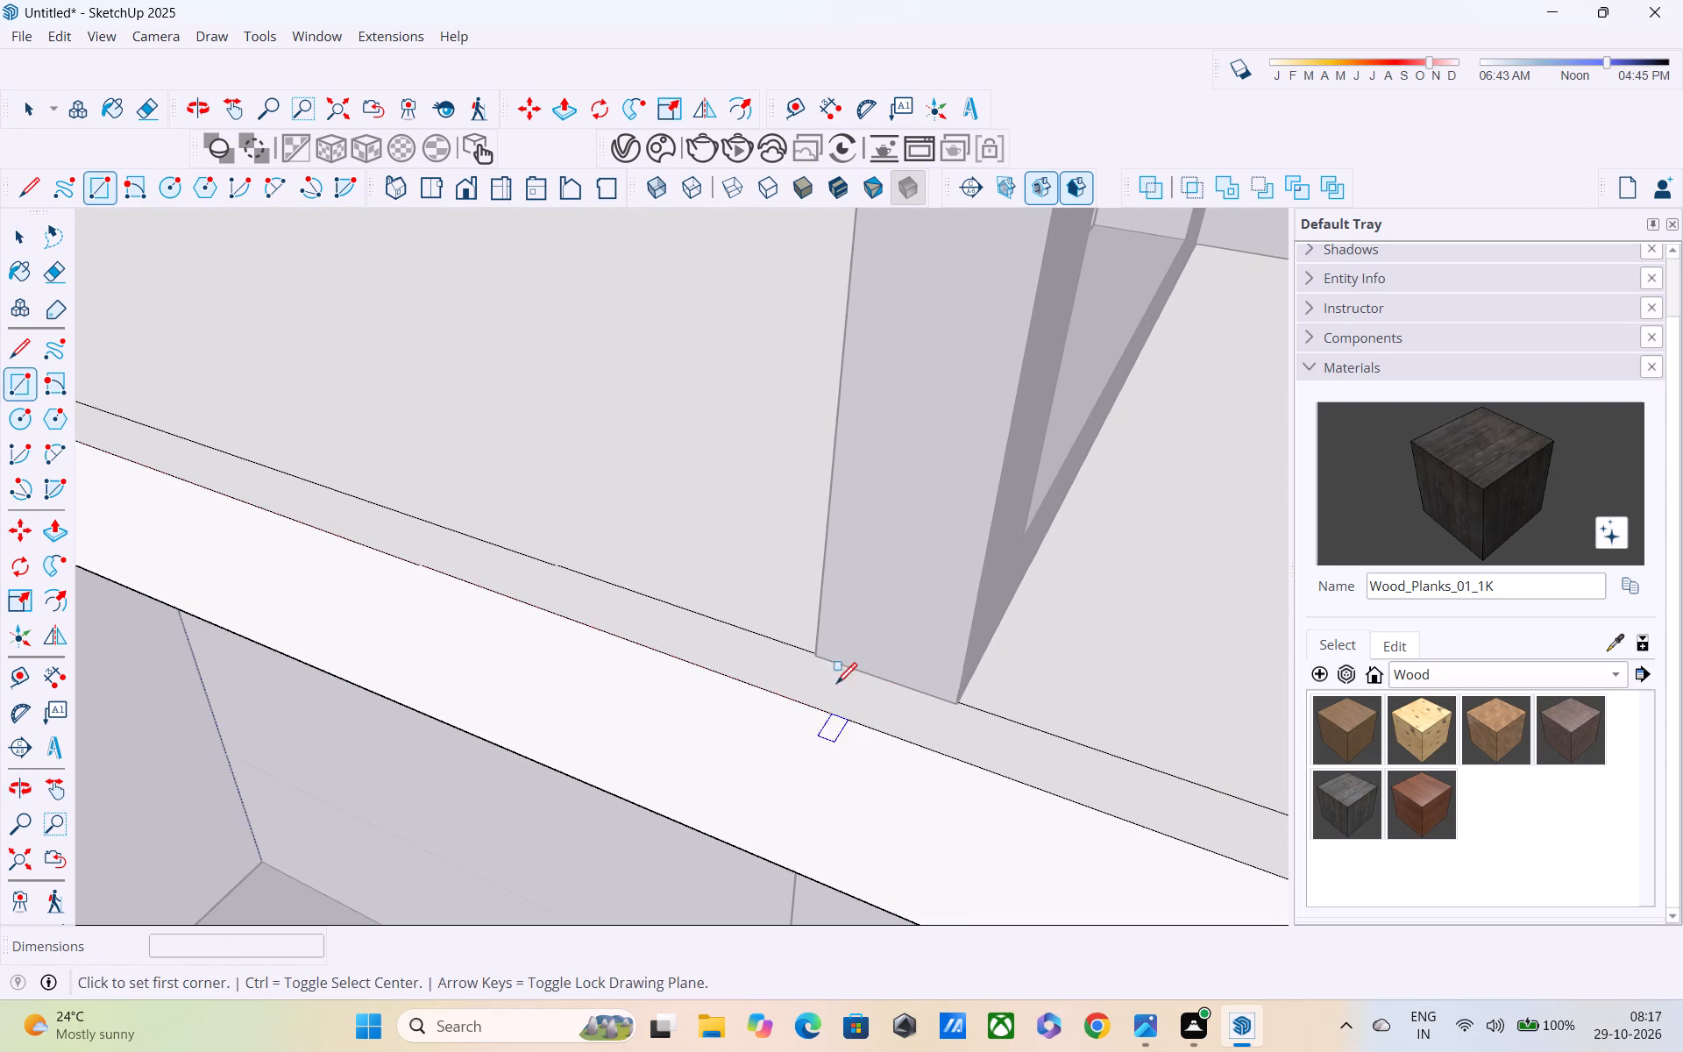
click(826, 665)
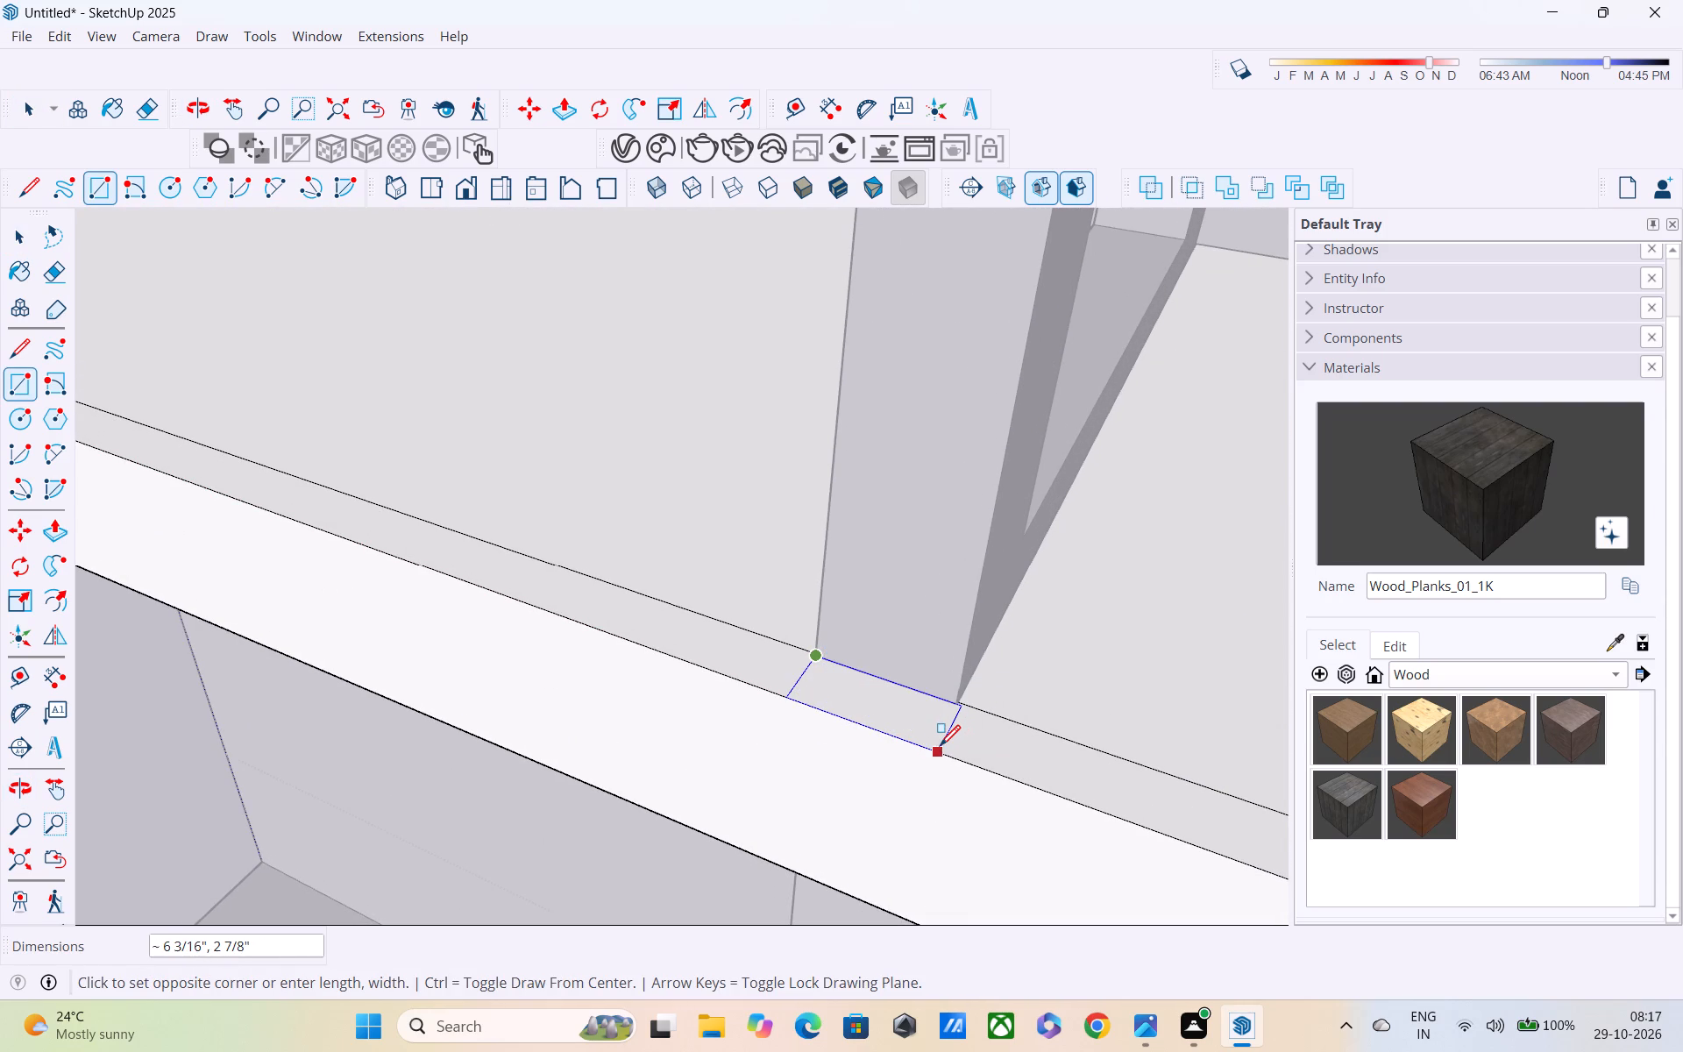
click(940, 748)
key(space)
Pull the small rectangle up 3' to form a post on the balcony's front strip.
key(p)
click(915, 700)
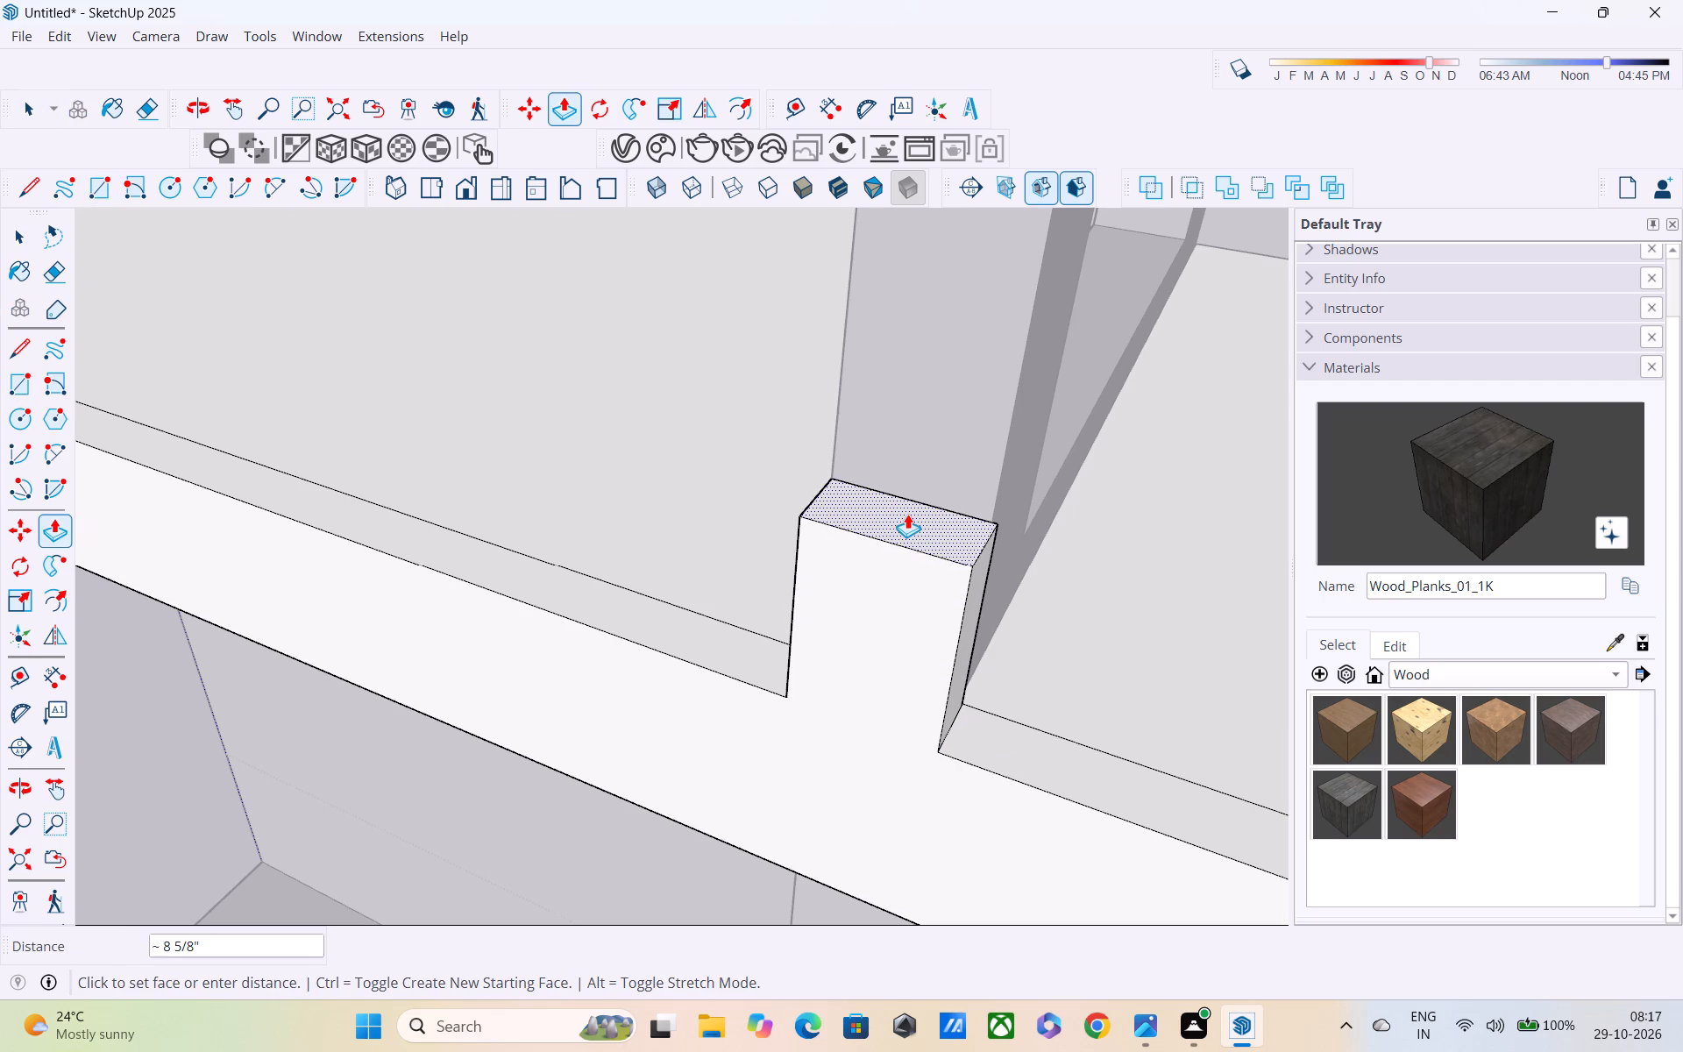
text(3')
key(Return)
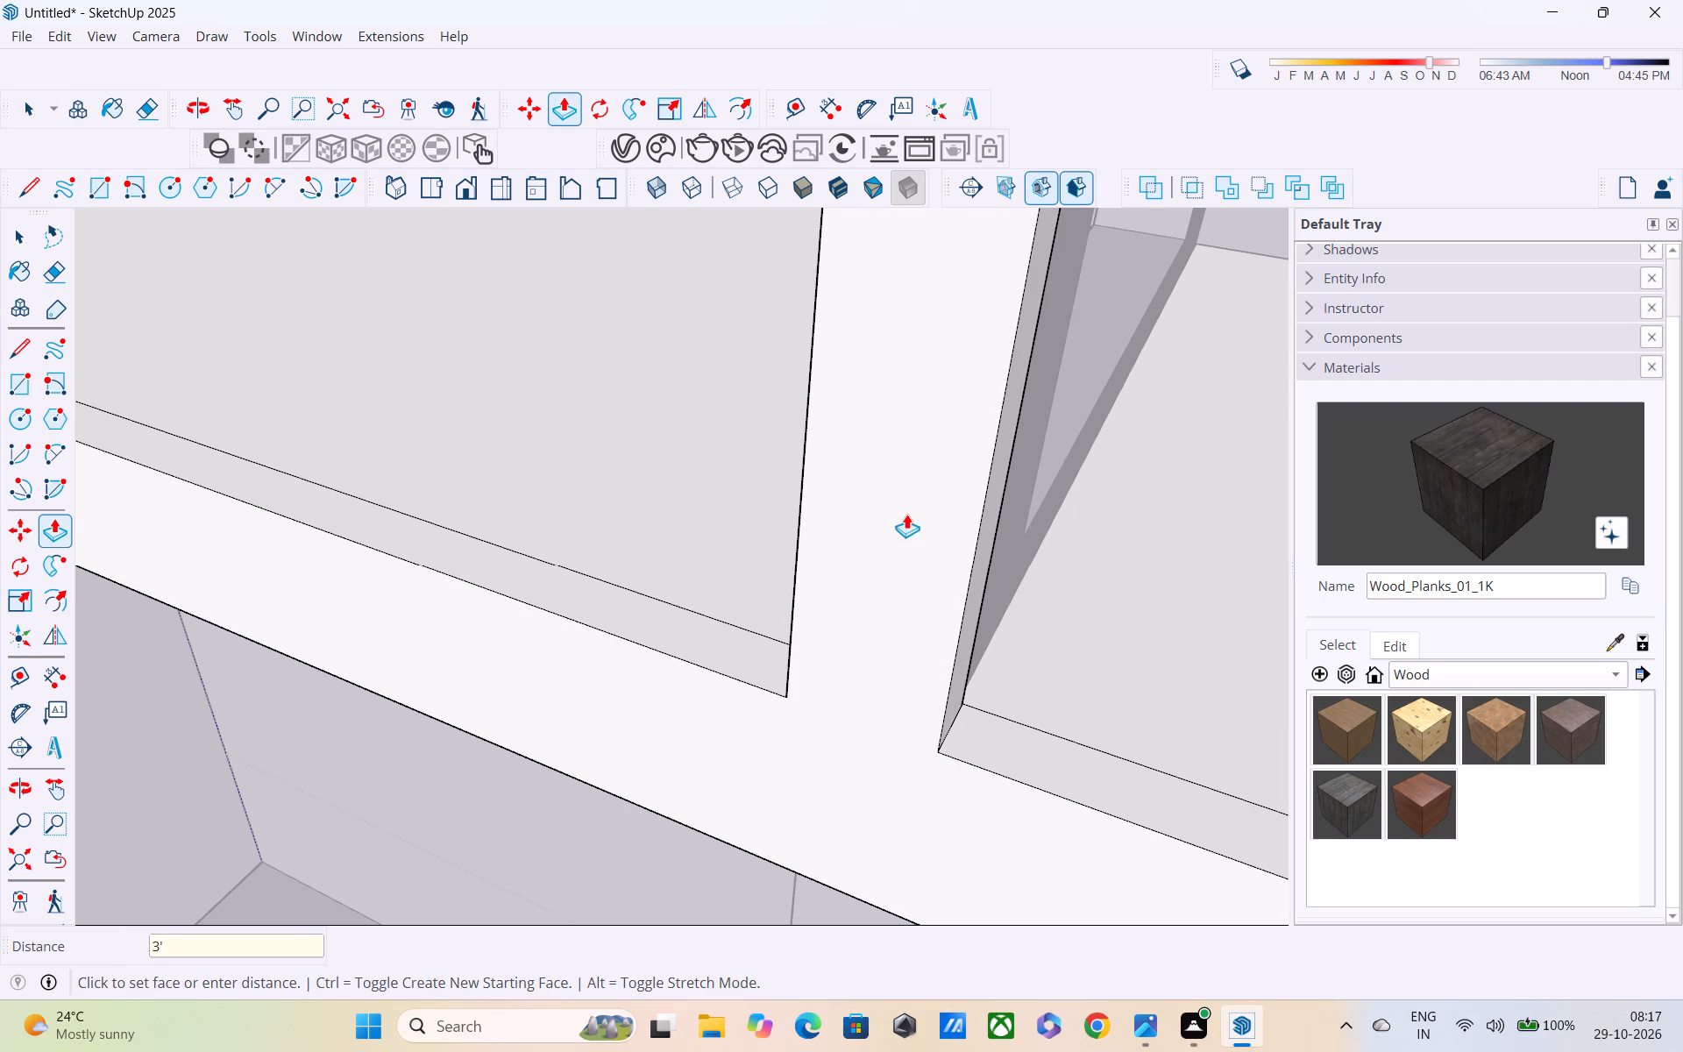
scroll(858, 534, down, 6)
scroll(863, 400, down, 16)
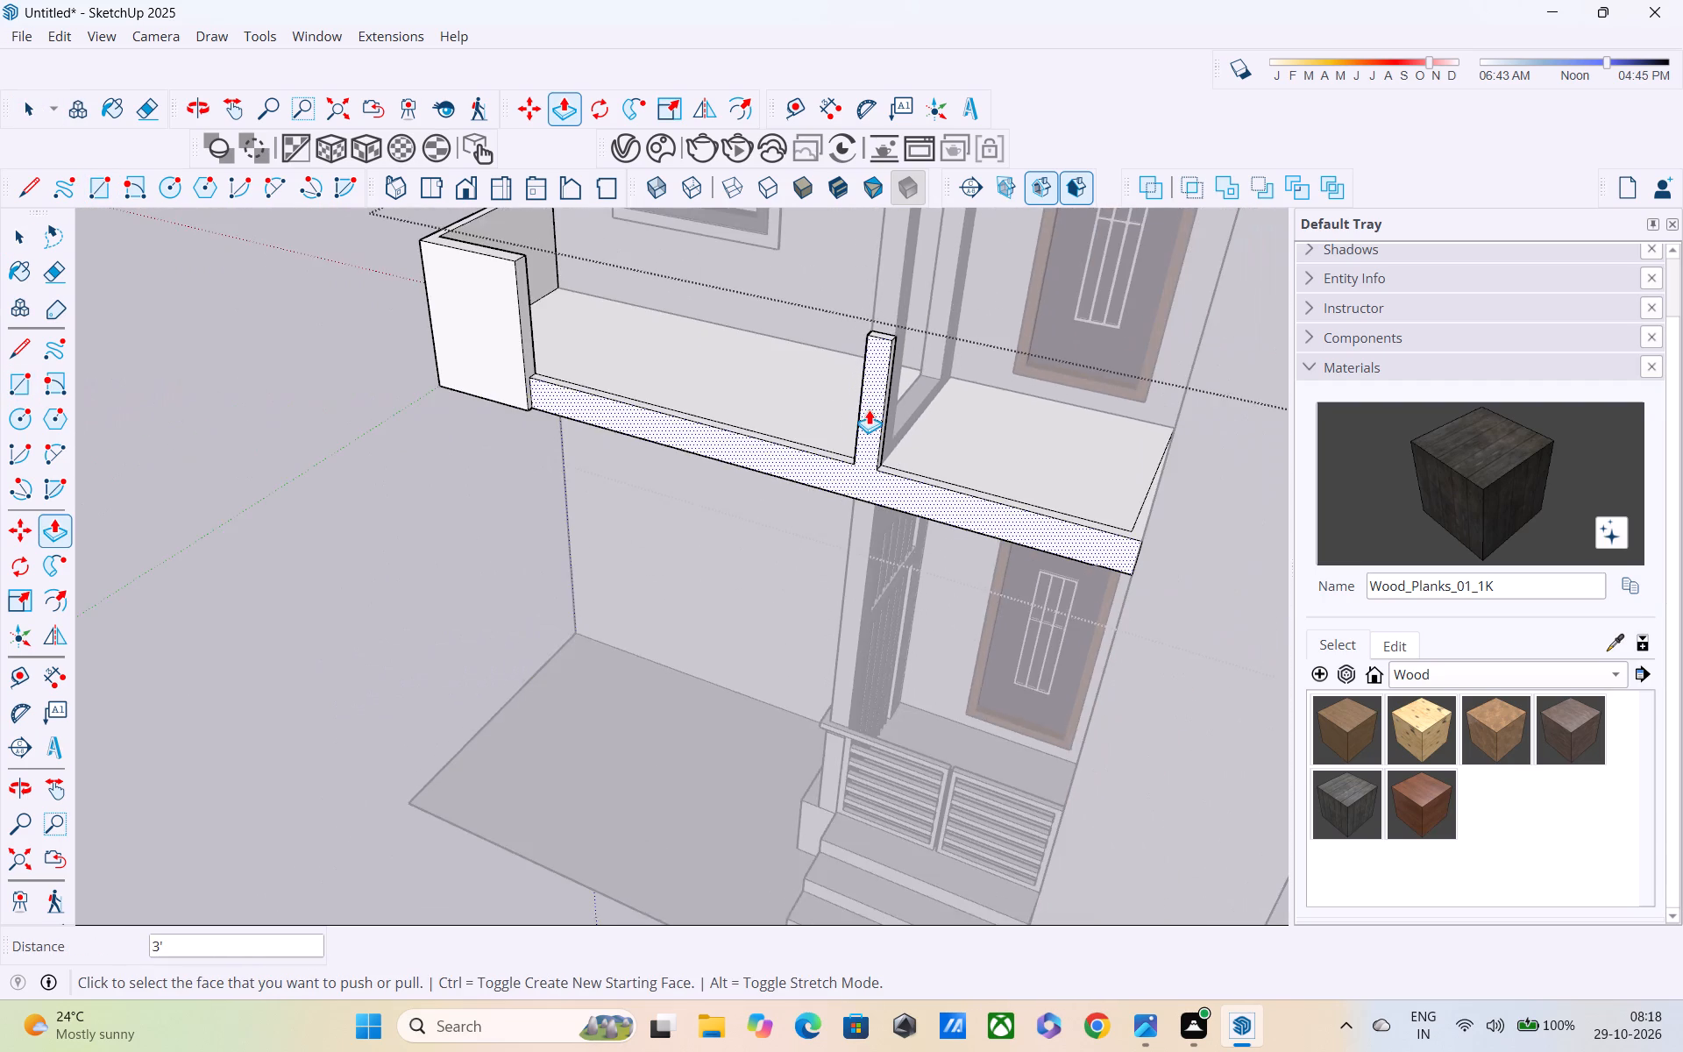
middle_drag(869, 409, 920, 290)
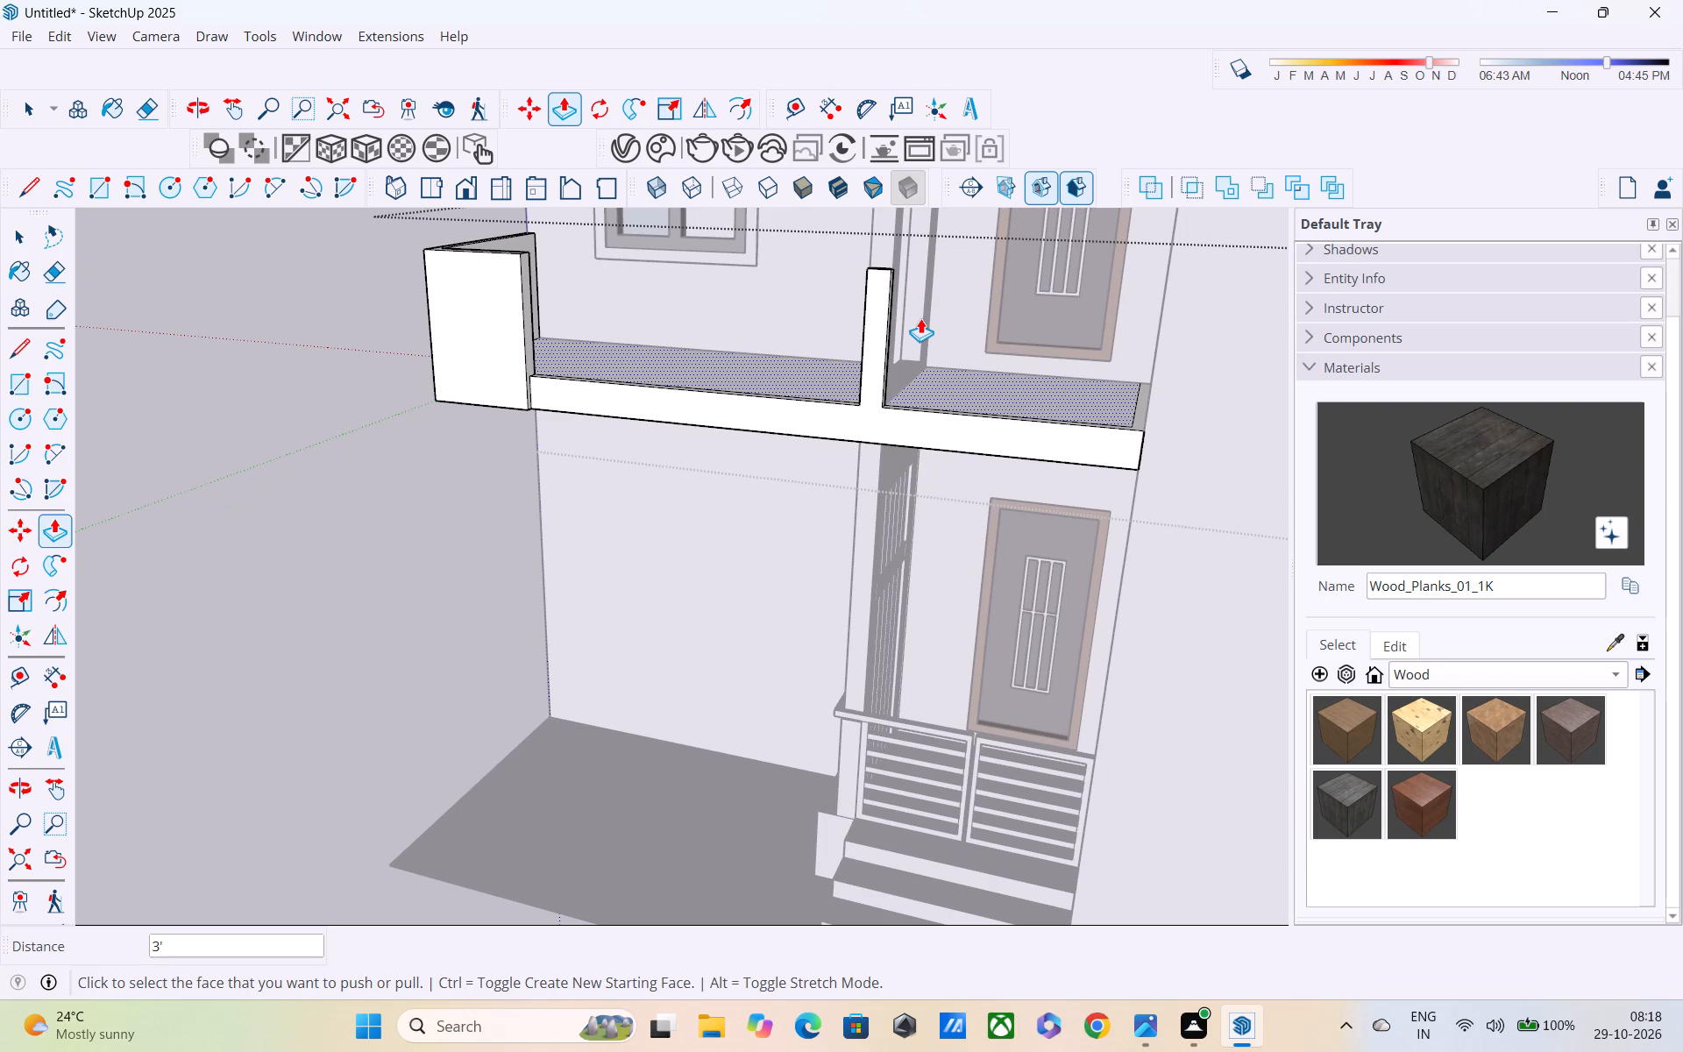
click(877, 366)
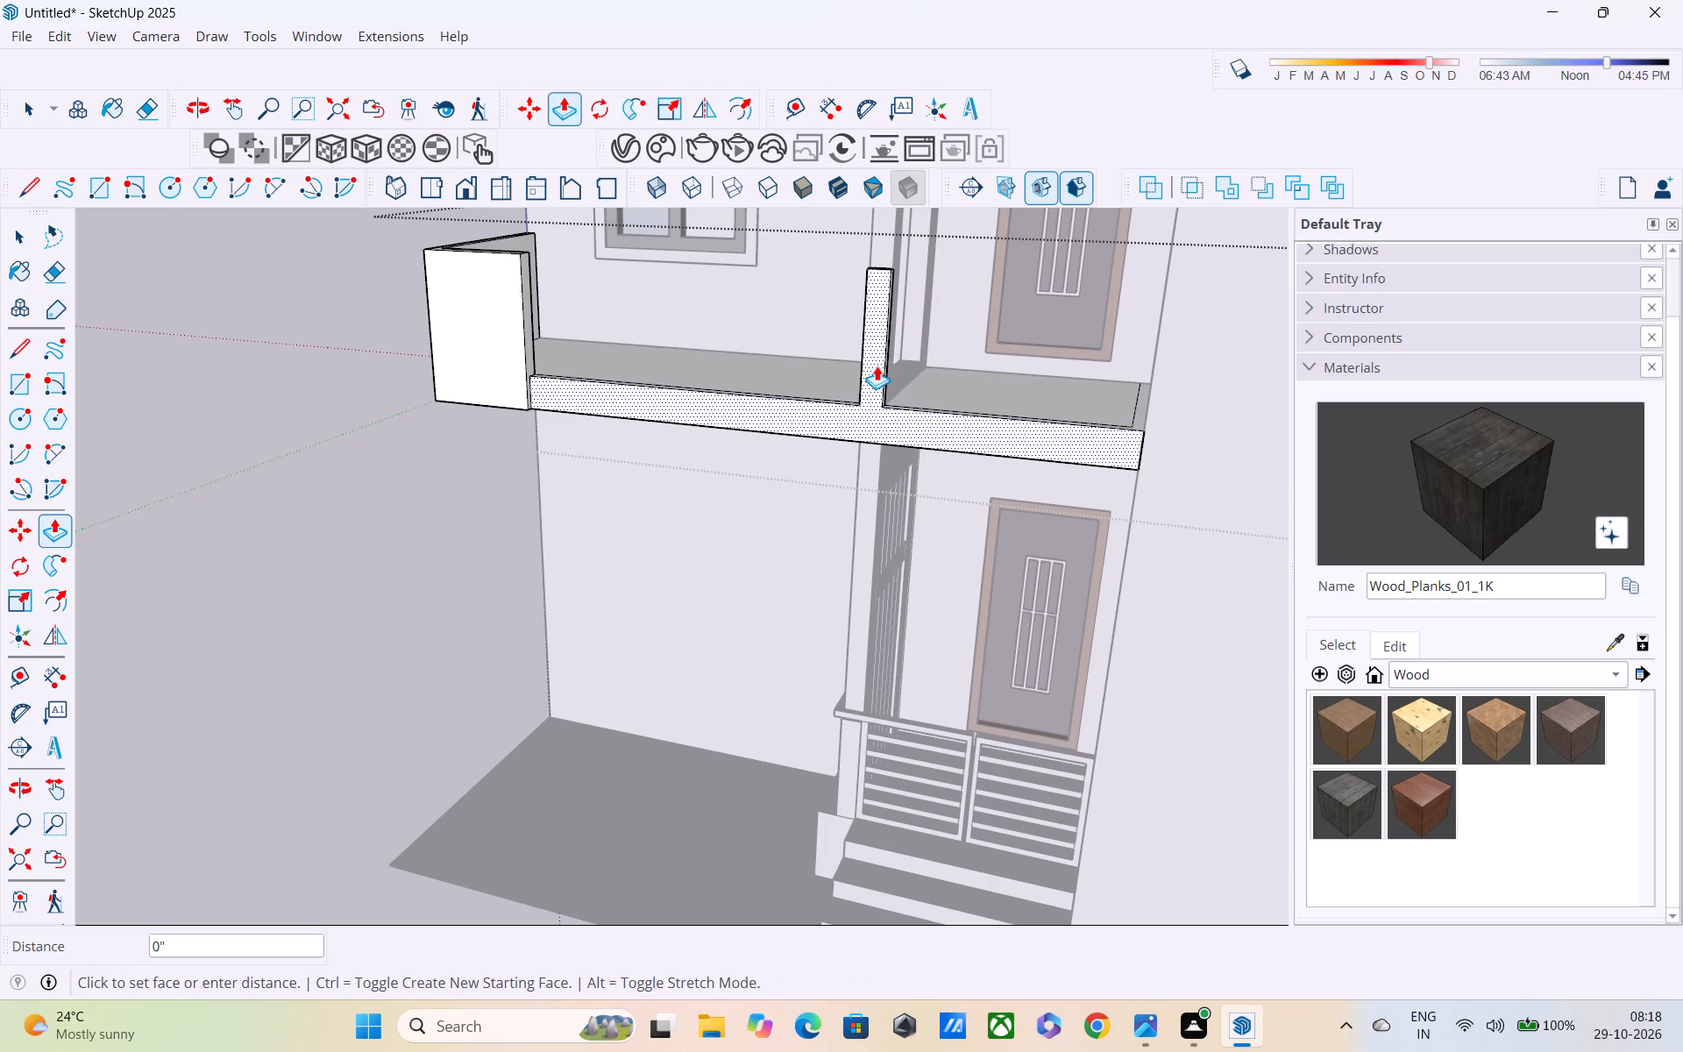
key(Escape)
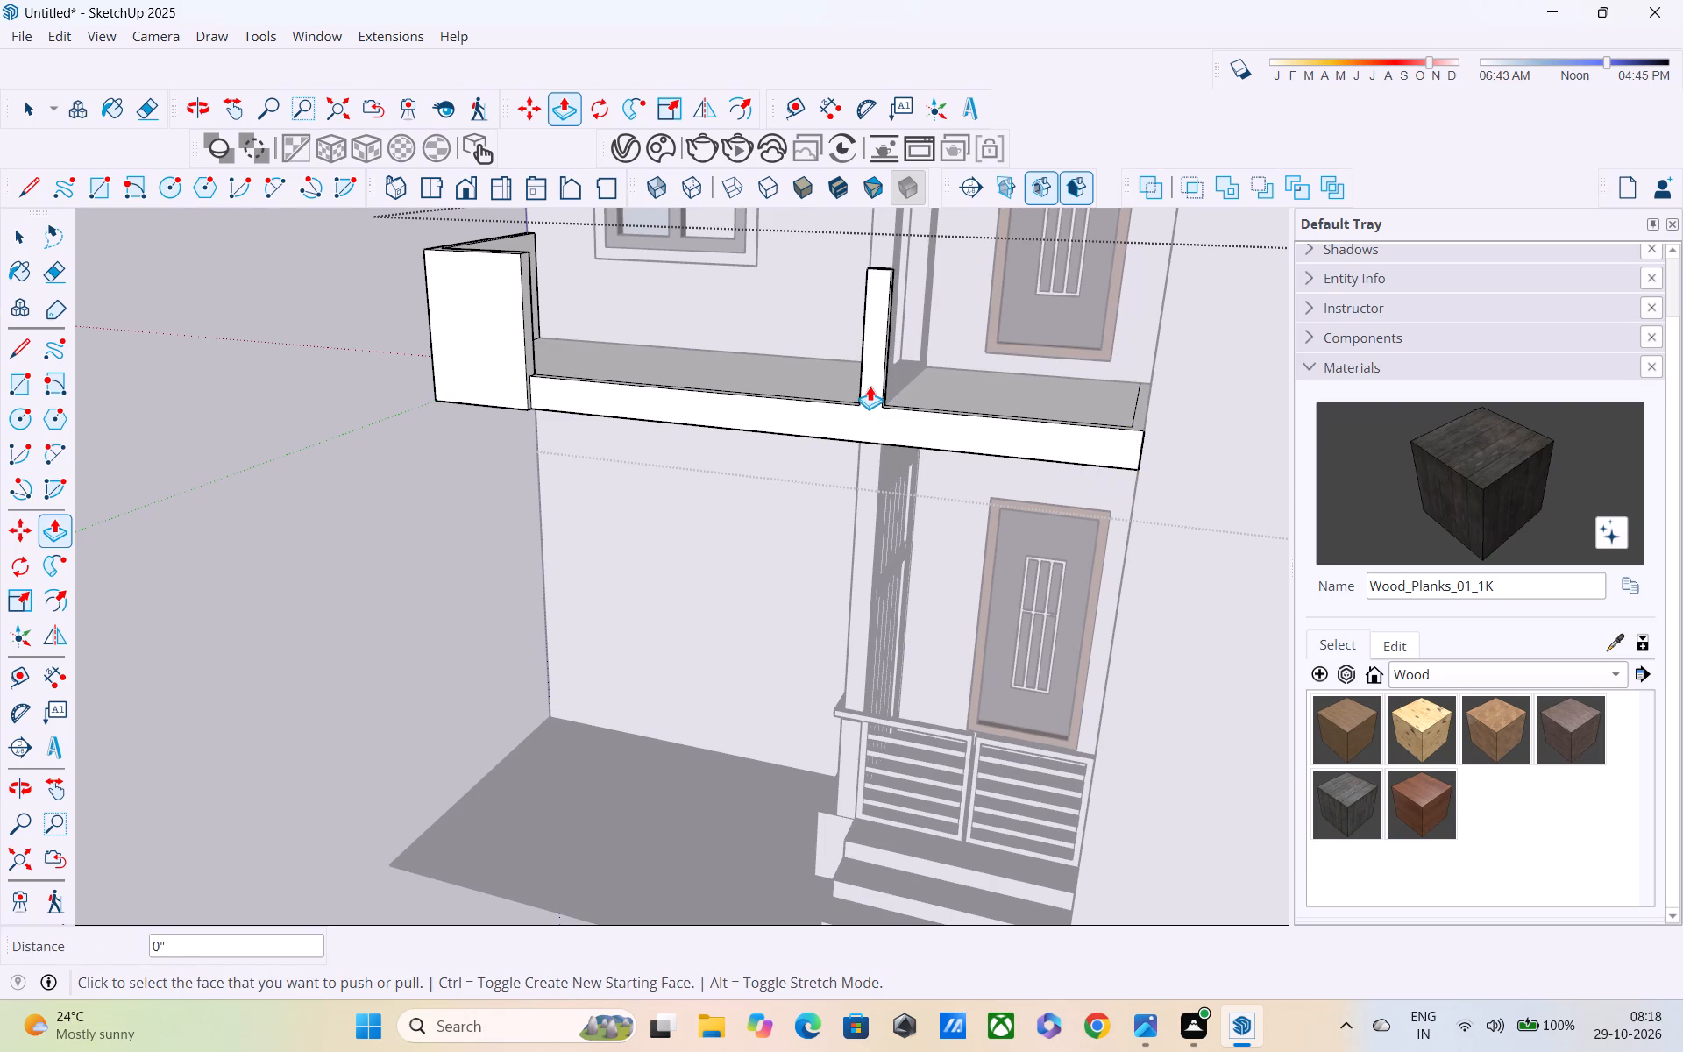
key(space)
Draw two vertical lines from the post's base corners to the slab's bottom edge, separating the post's front face from the slab face.
key(l)
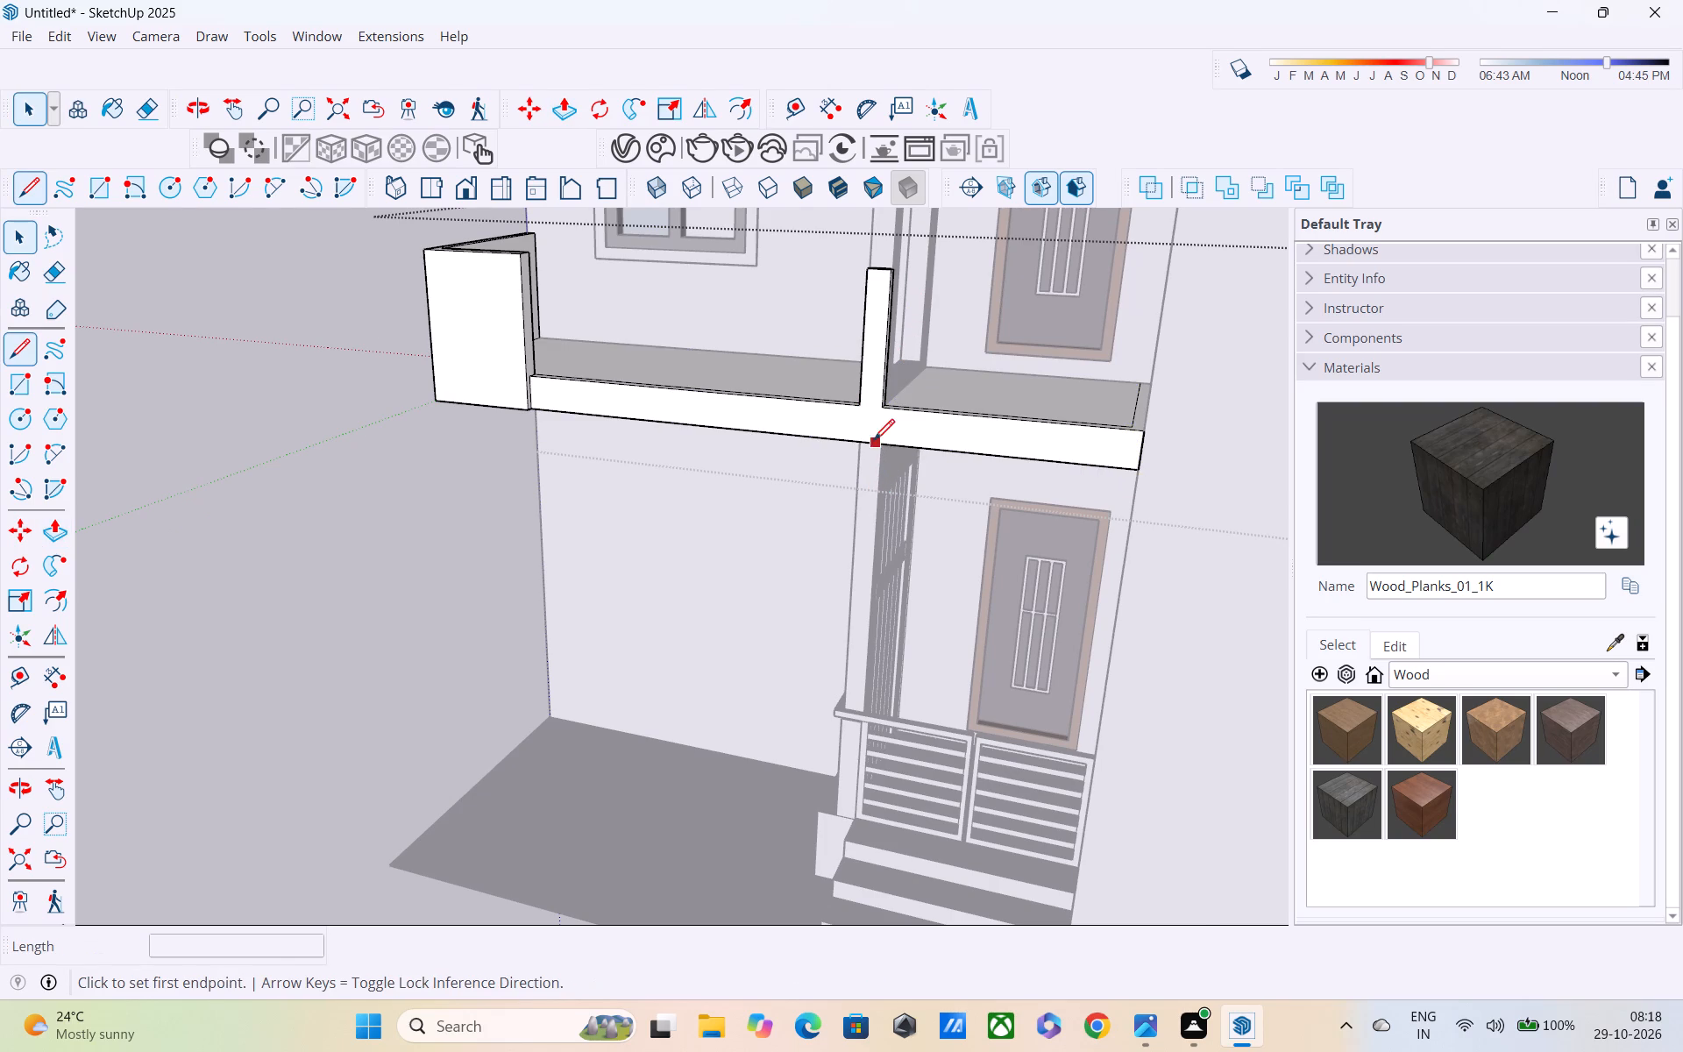
scroll(871, 433, up, 8)
click(851, 390)
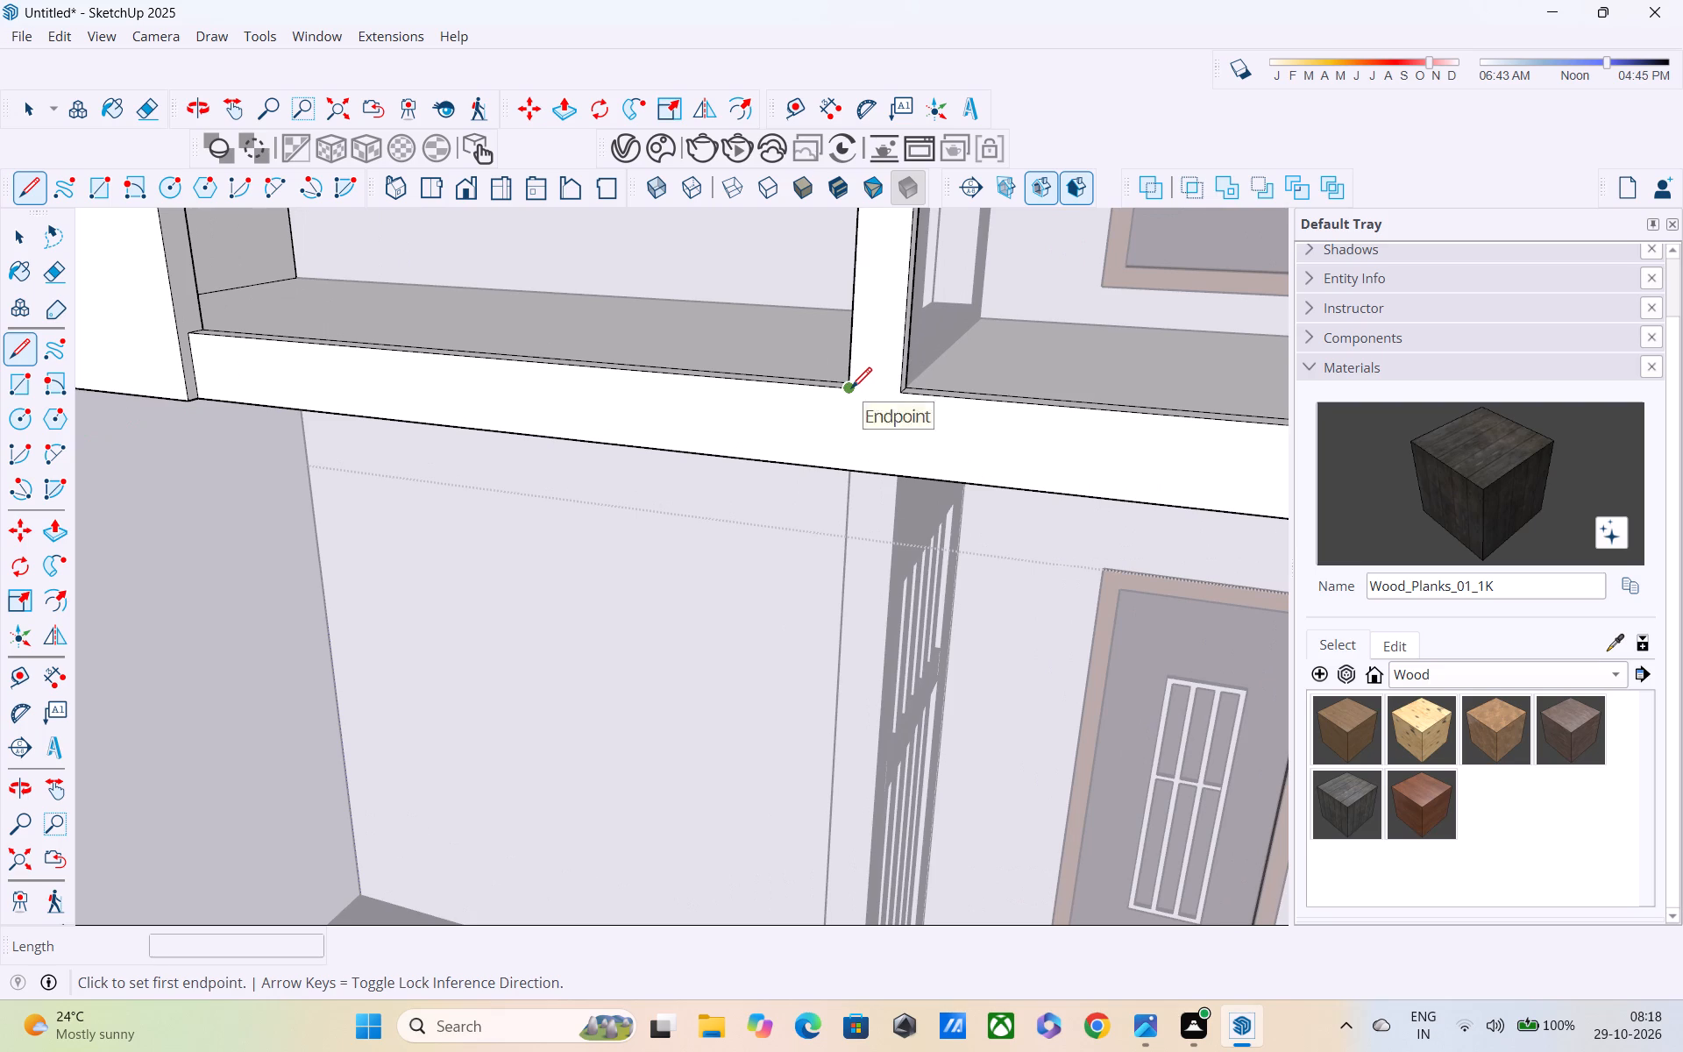
click(849, 467)
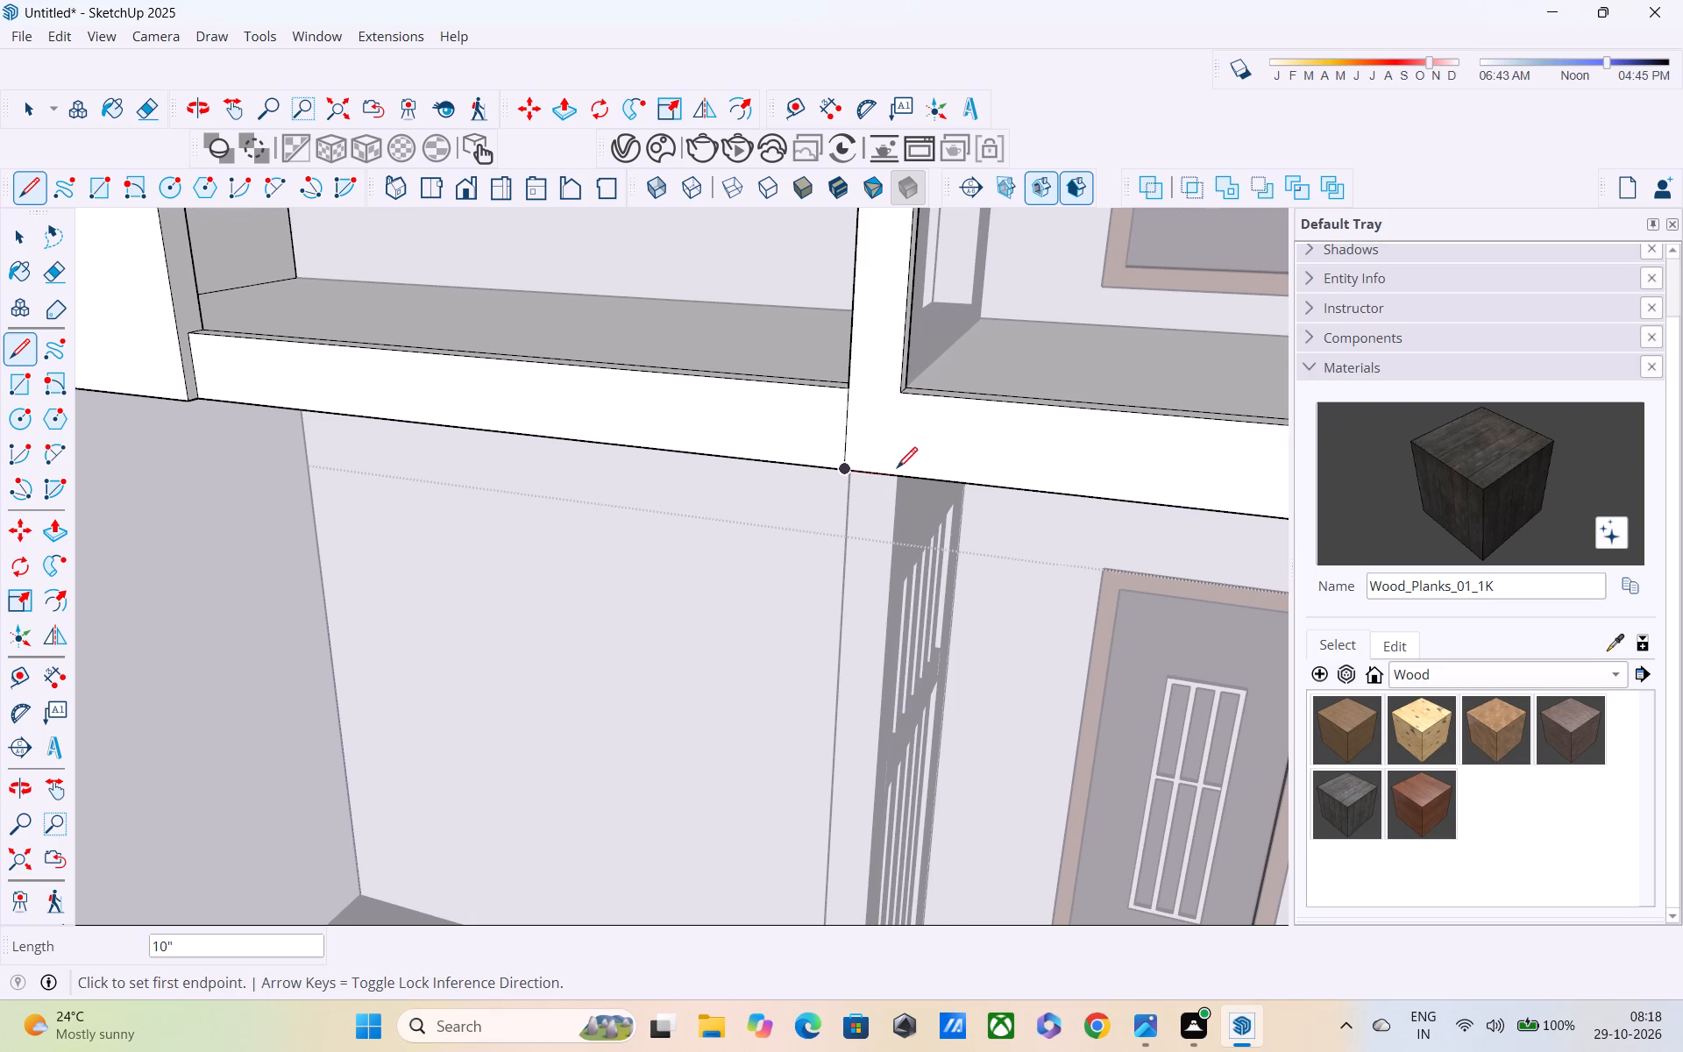
scroll(894, 405, up, 4)
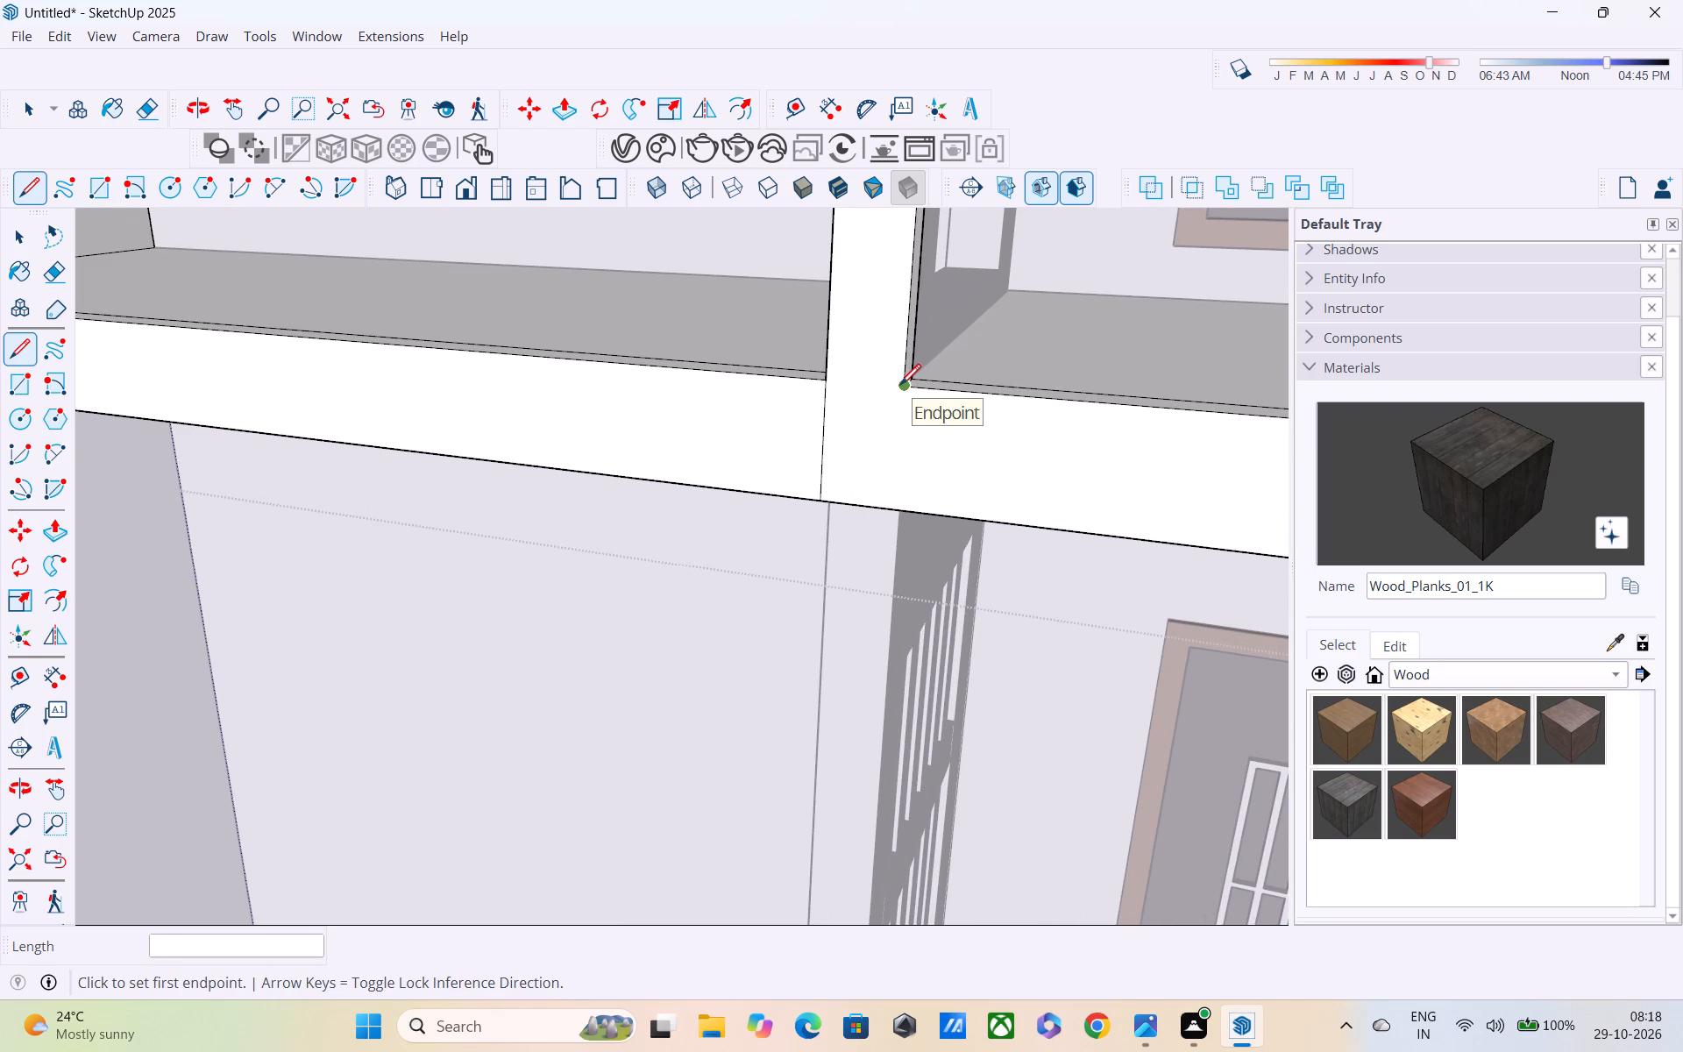
click(900, 387)
click(891, 514)
Pull the post's front face, including the strip over the slab edge, outward 3".
key(p)
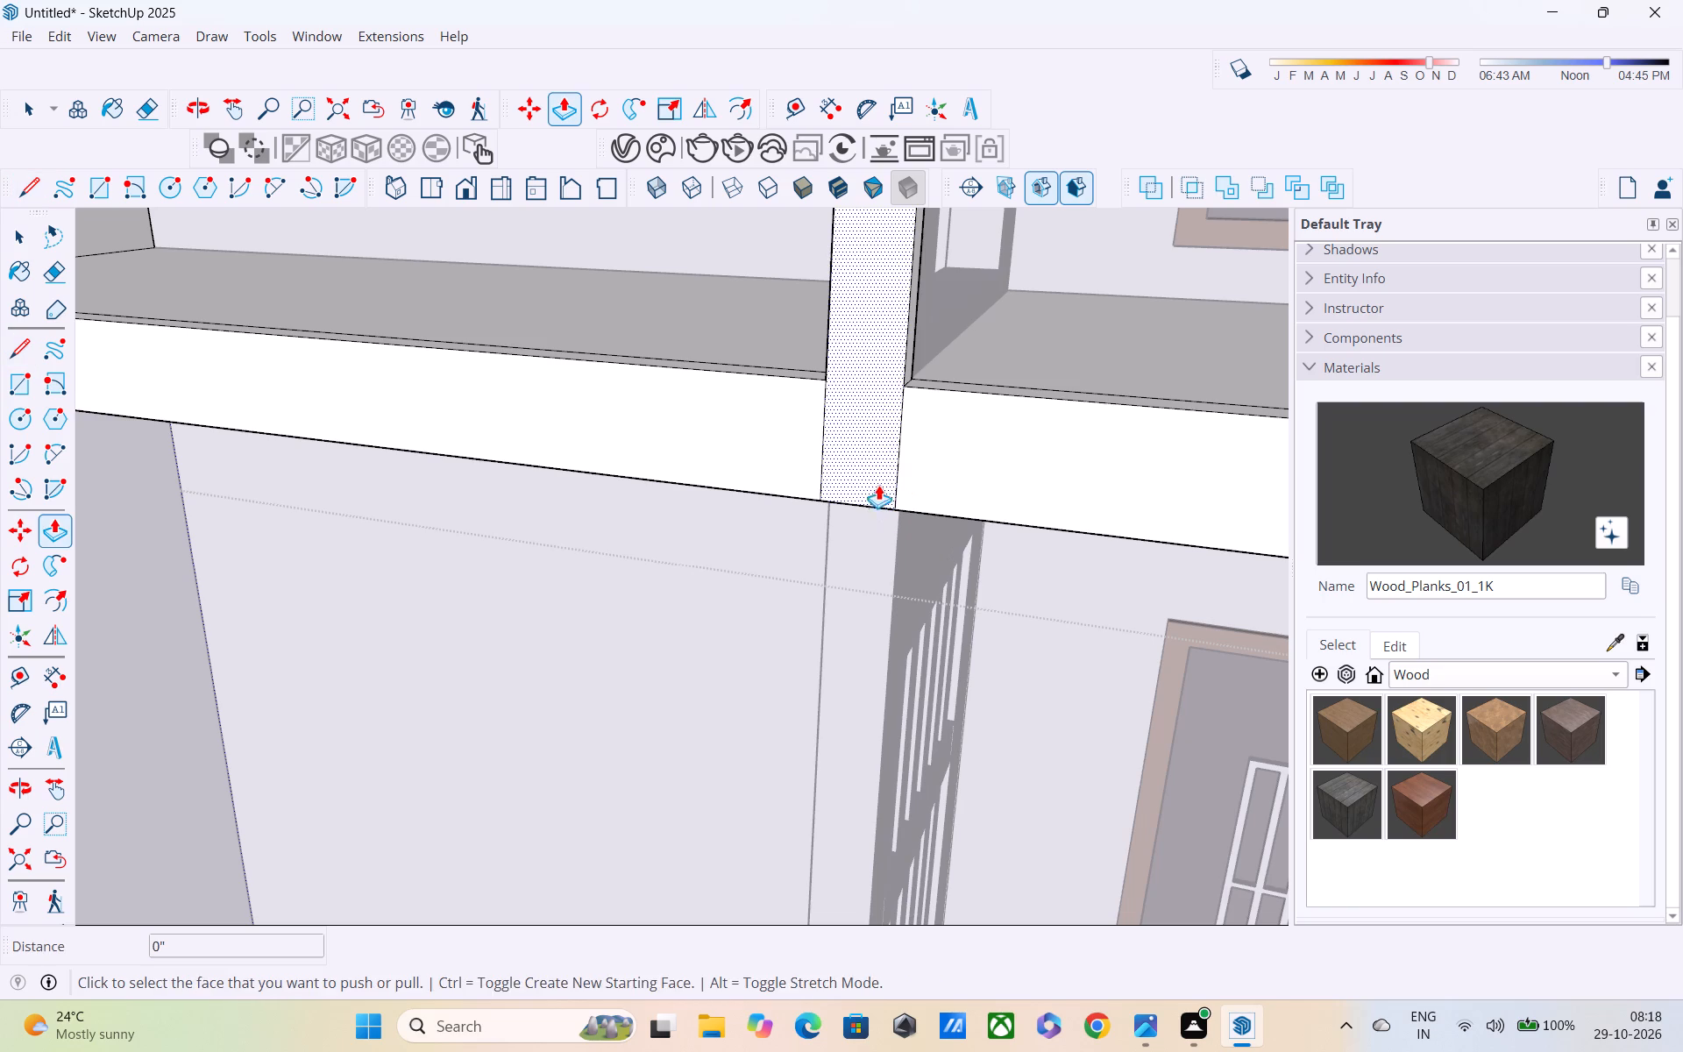
click(877, 473)
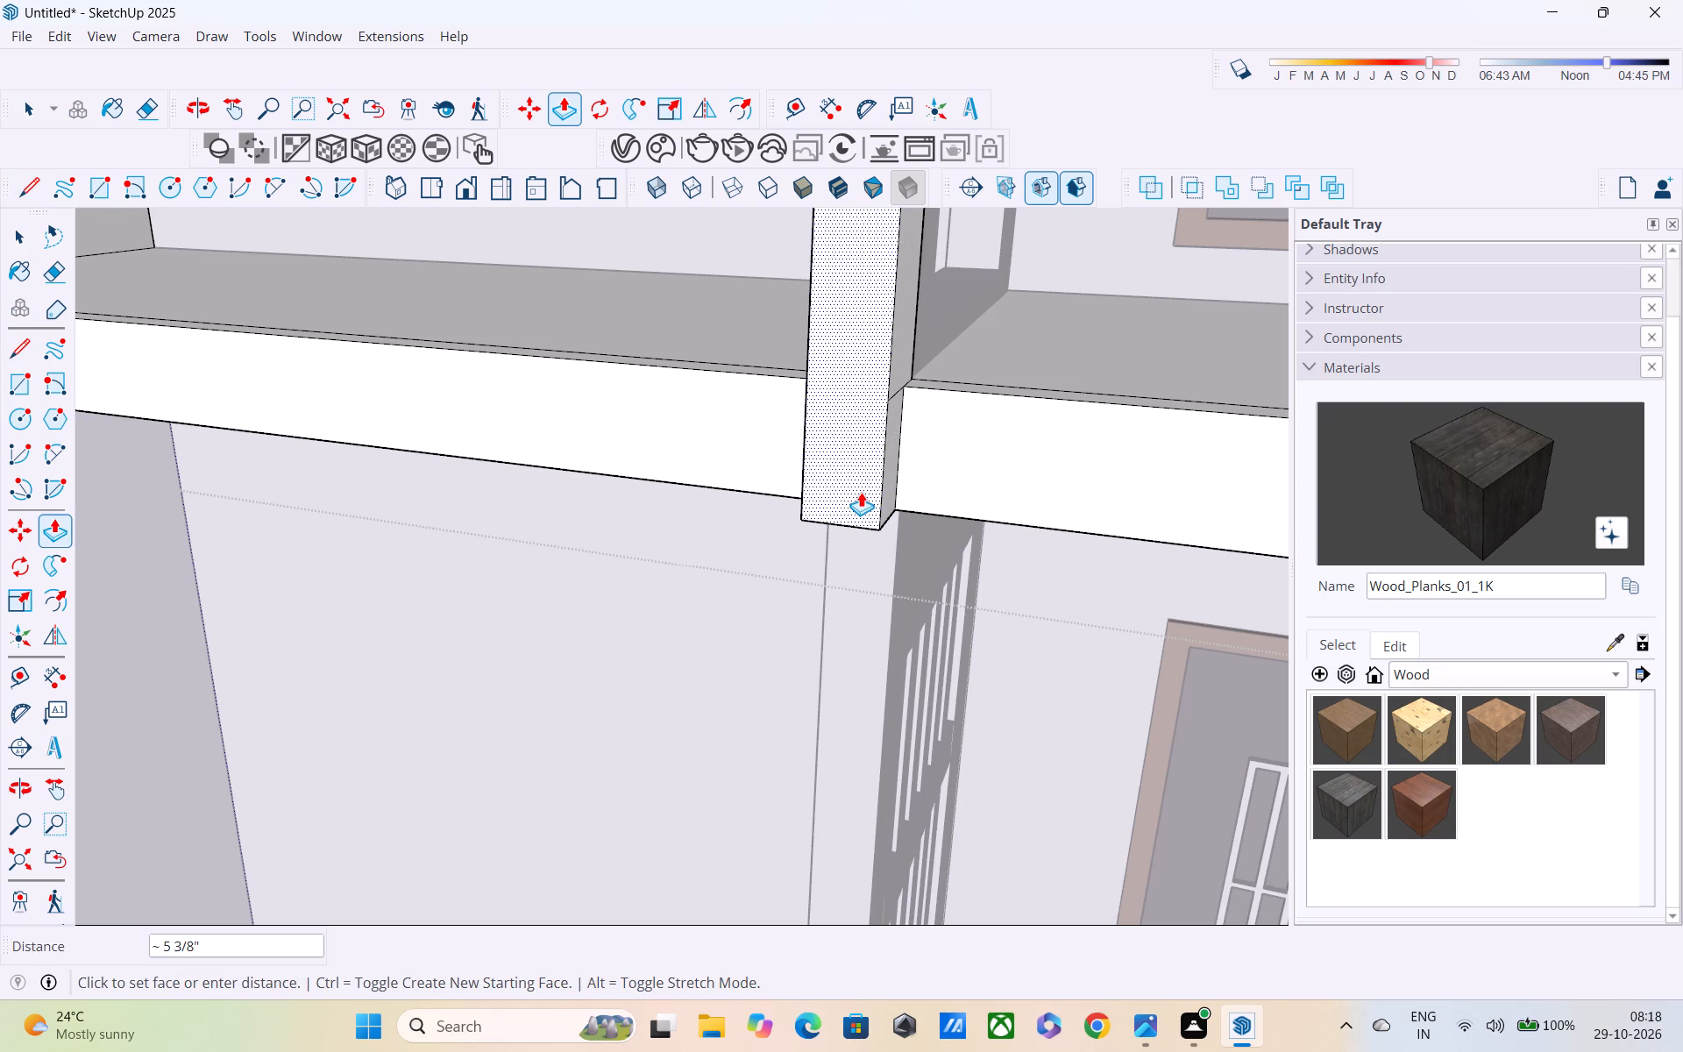
text(3")
key(Return)
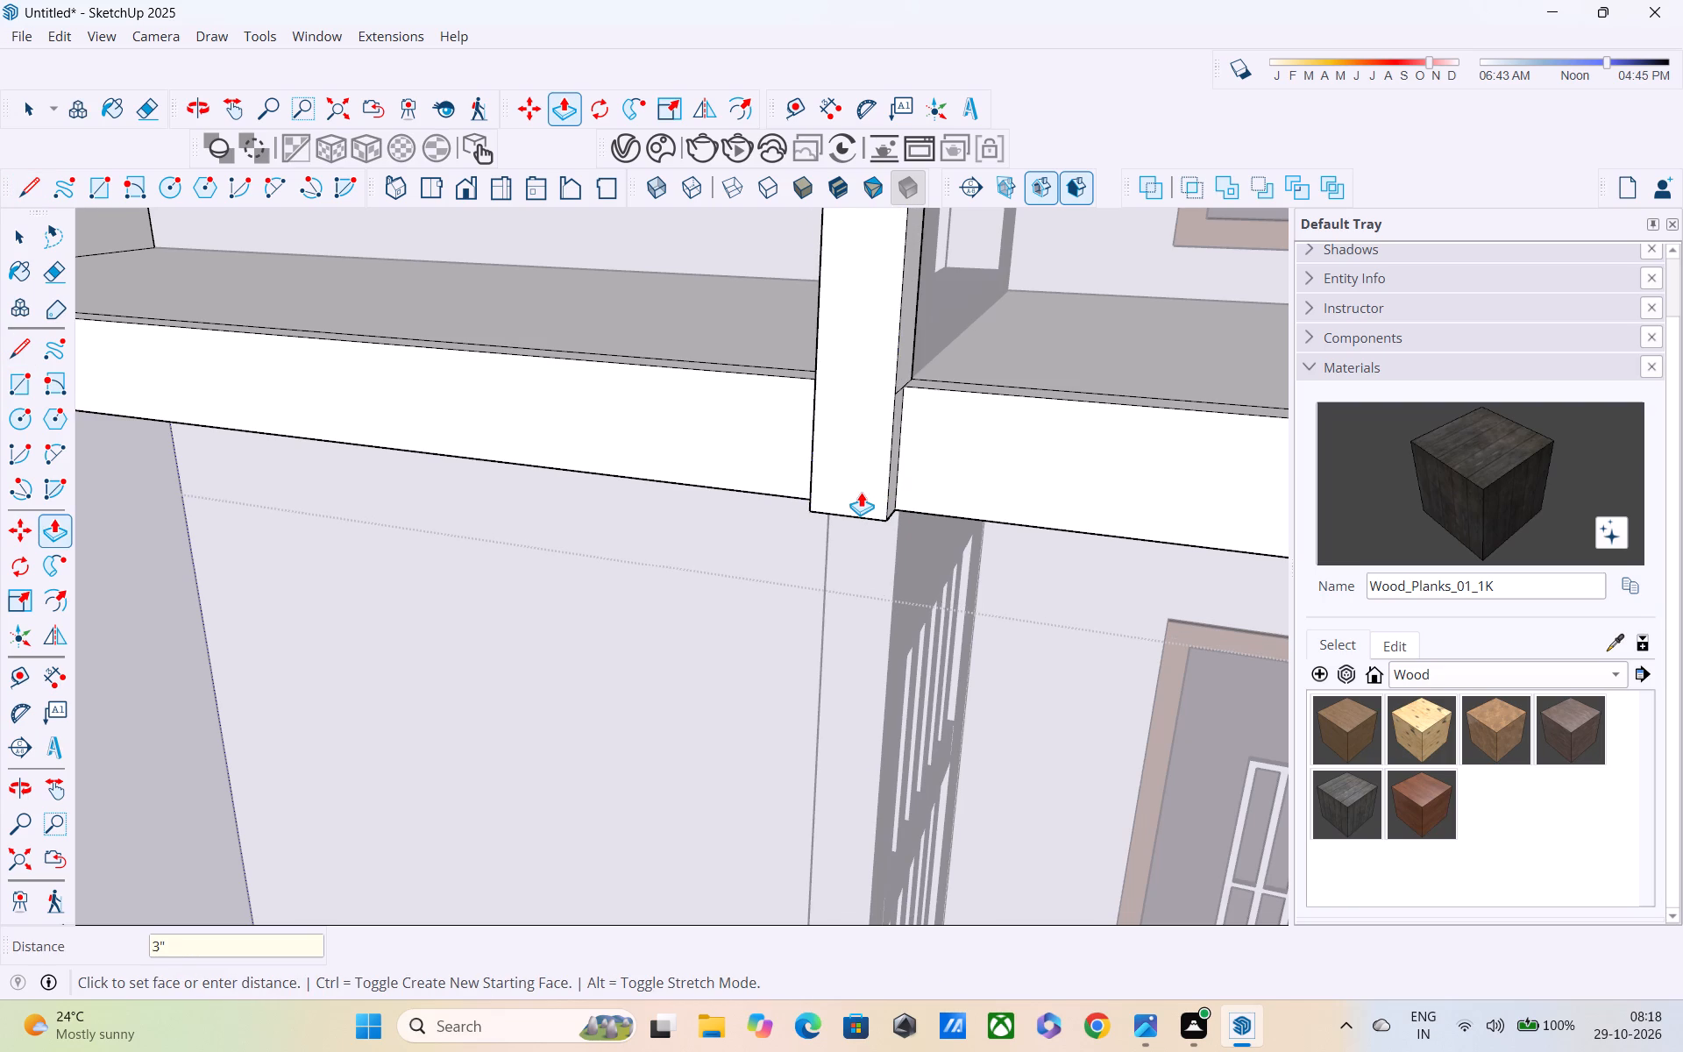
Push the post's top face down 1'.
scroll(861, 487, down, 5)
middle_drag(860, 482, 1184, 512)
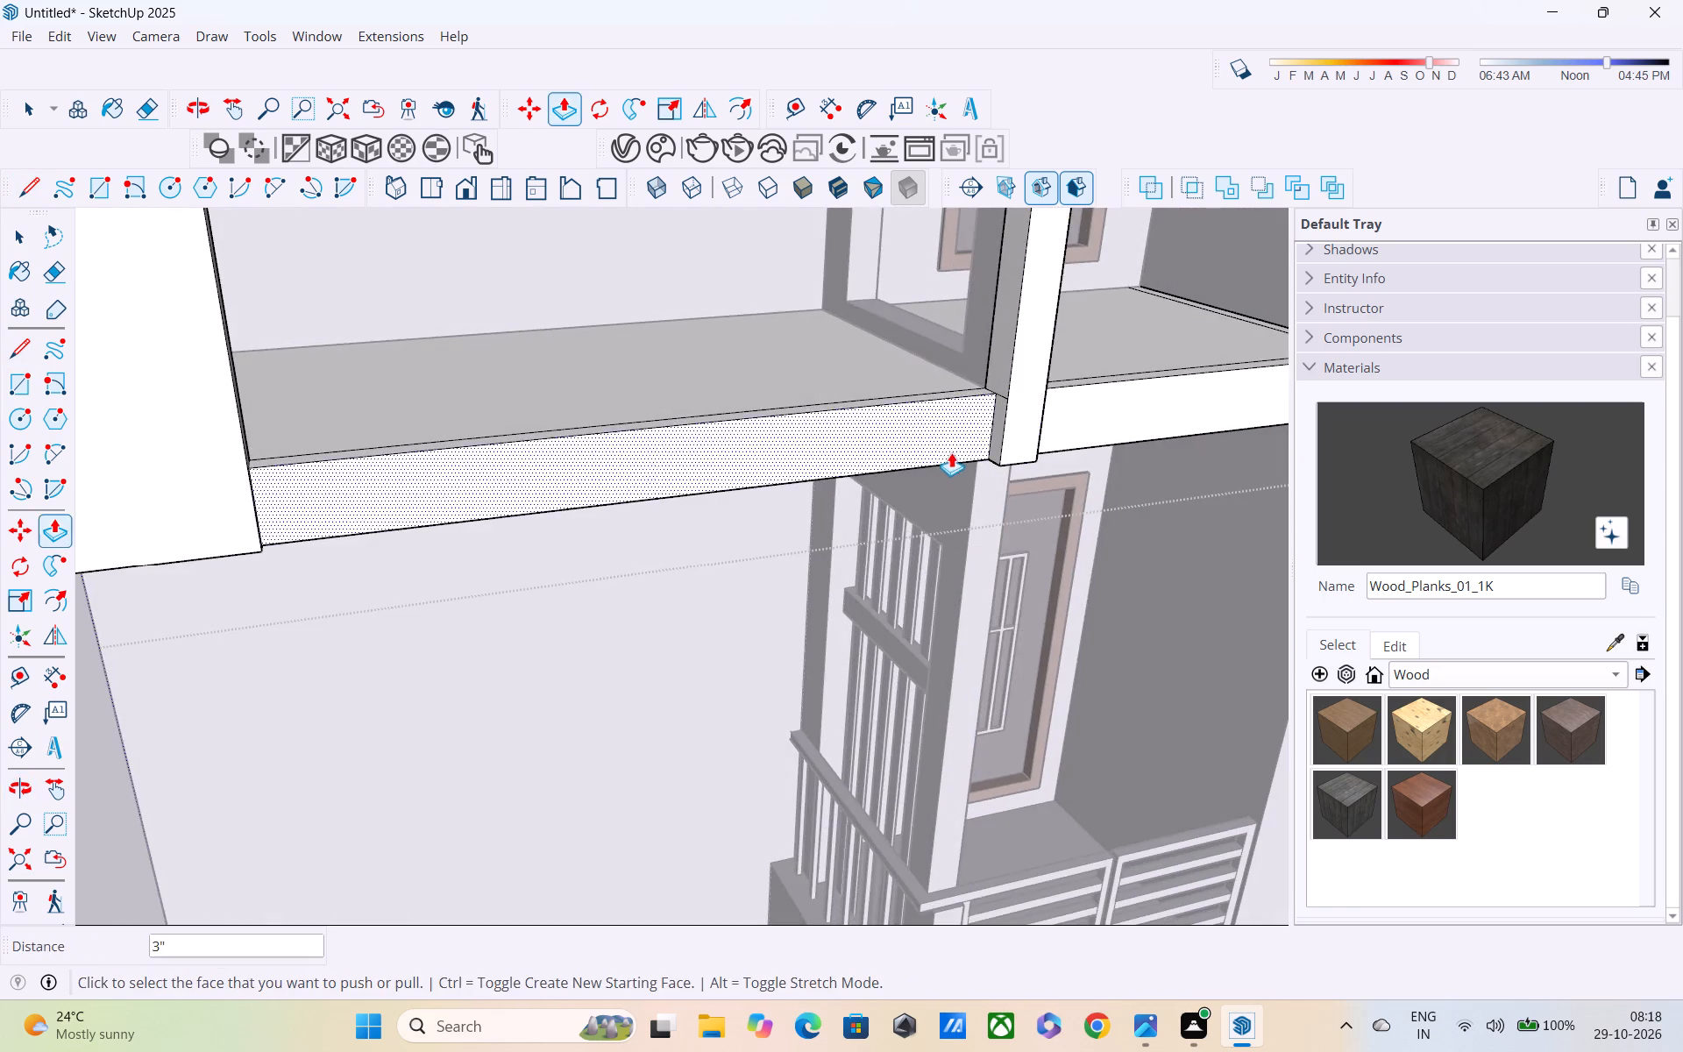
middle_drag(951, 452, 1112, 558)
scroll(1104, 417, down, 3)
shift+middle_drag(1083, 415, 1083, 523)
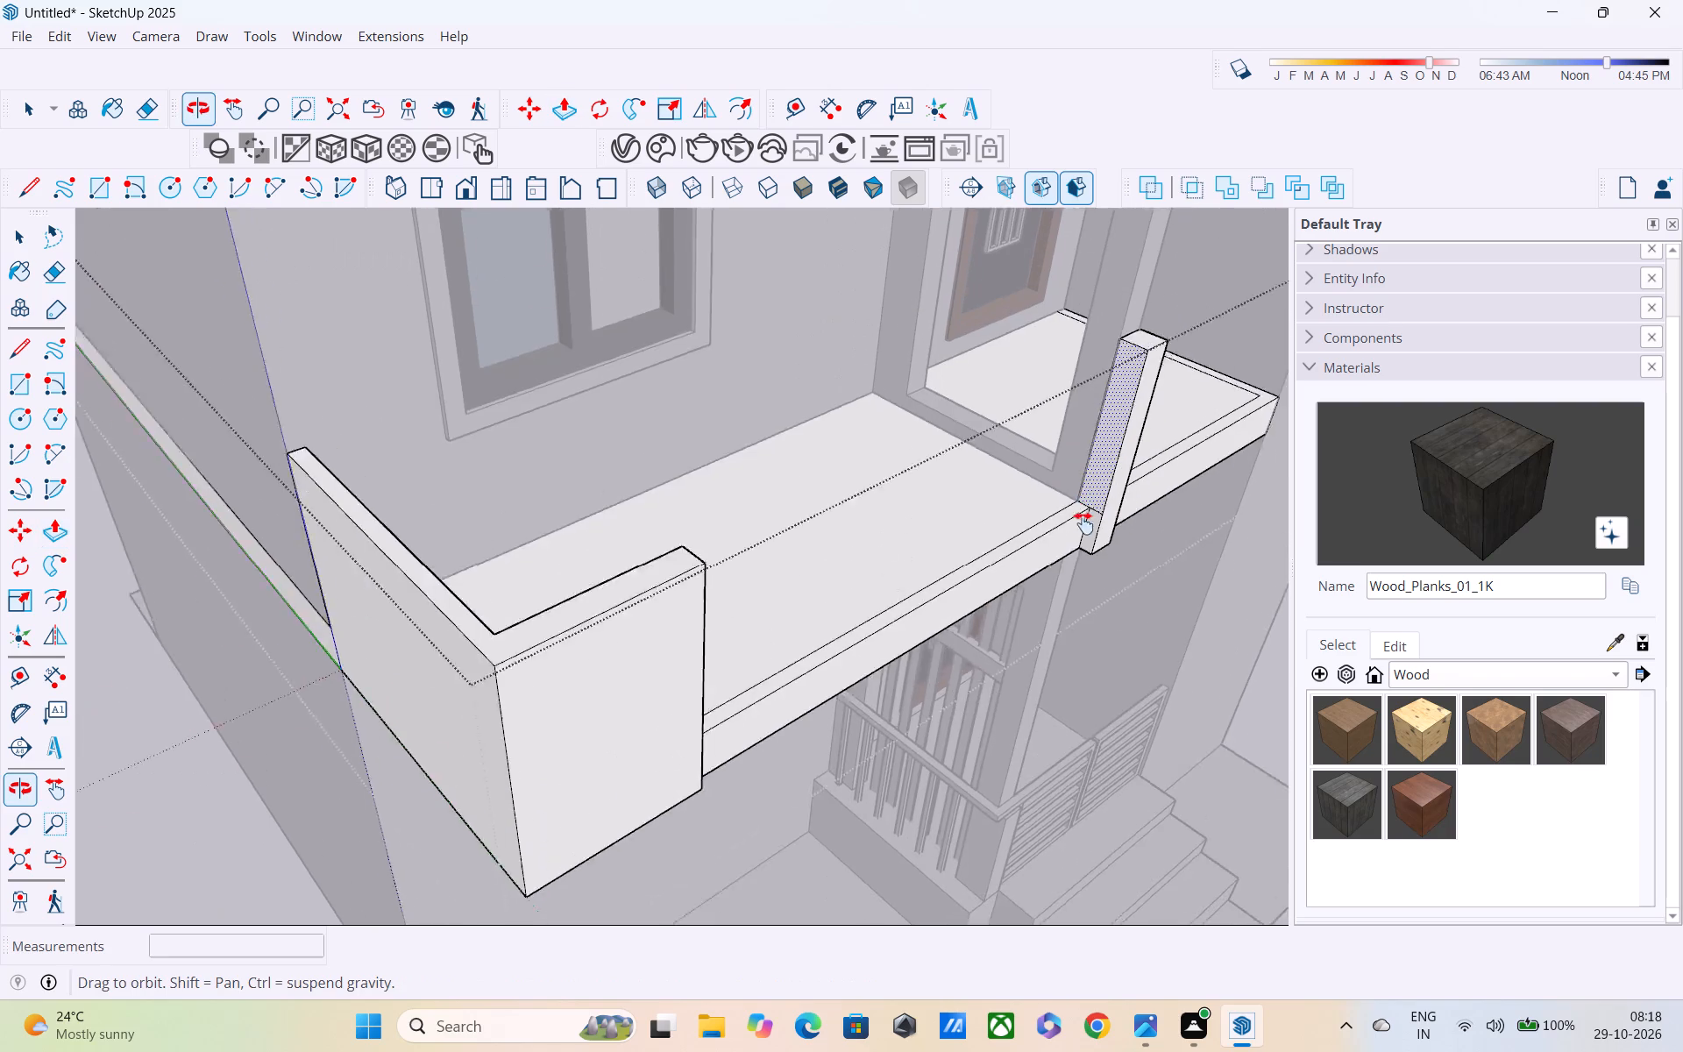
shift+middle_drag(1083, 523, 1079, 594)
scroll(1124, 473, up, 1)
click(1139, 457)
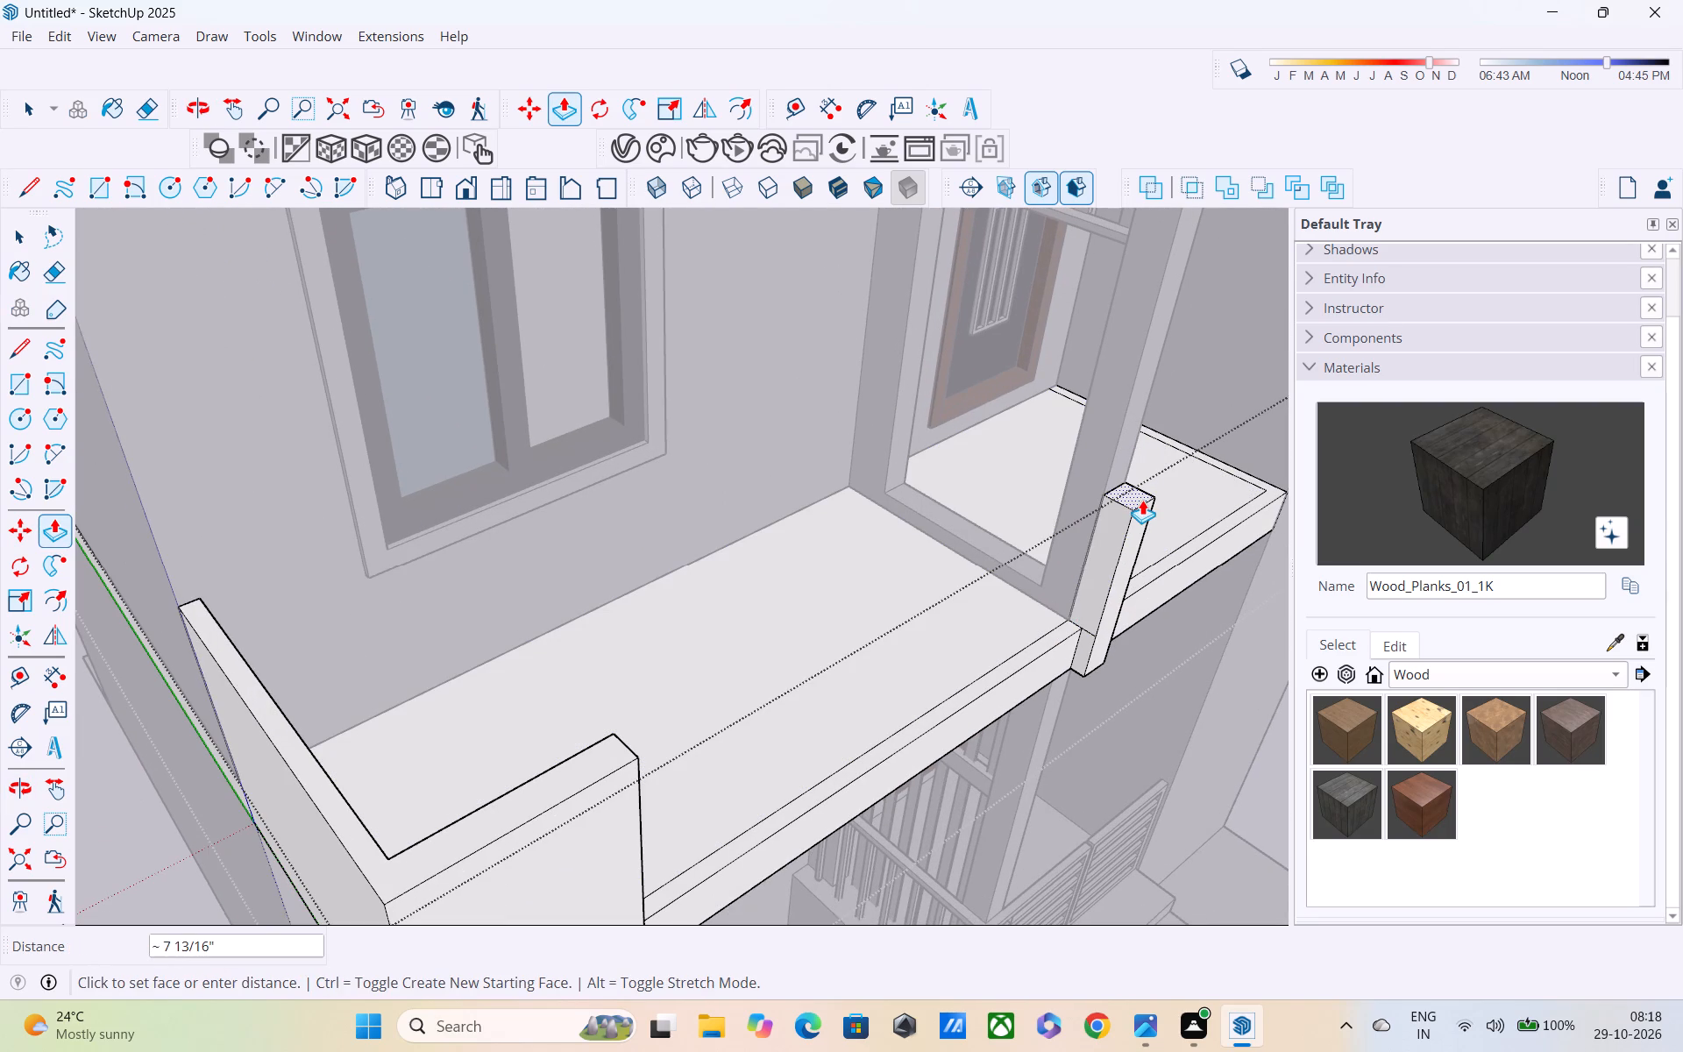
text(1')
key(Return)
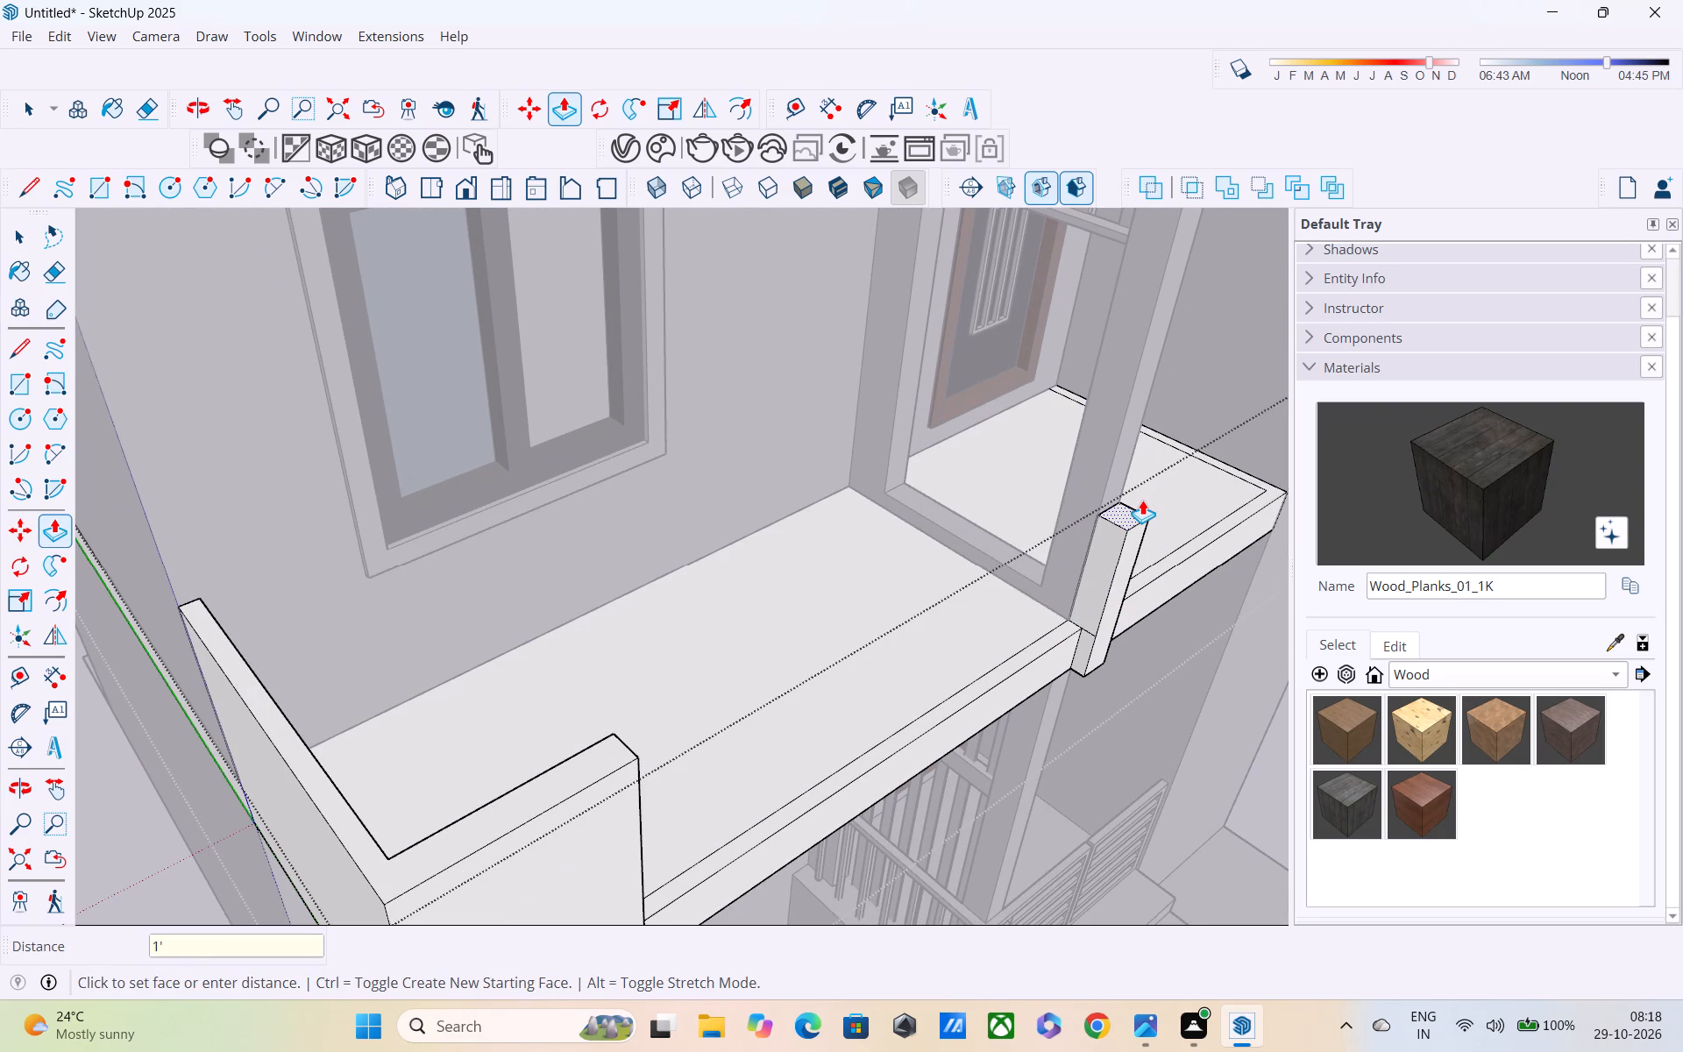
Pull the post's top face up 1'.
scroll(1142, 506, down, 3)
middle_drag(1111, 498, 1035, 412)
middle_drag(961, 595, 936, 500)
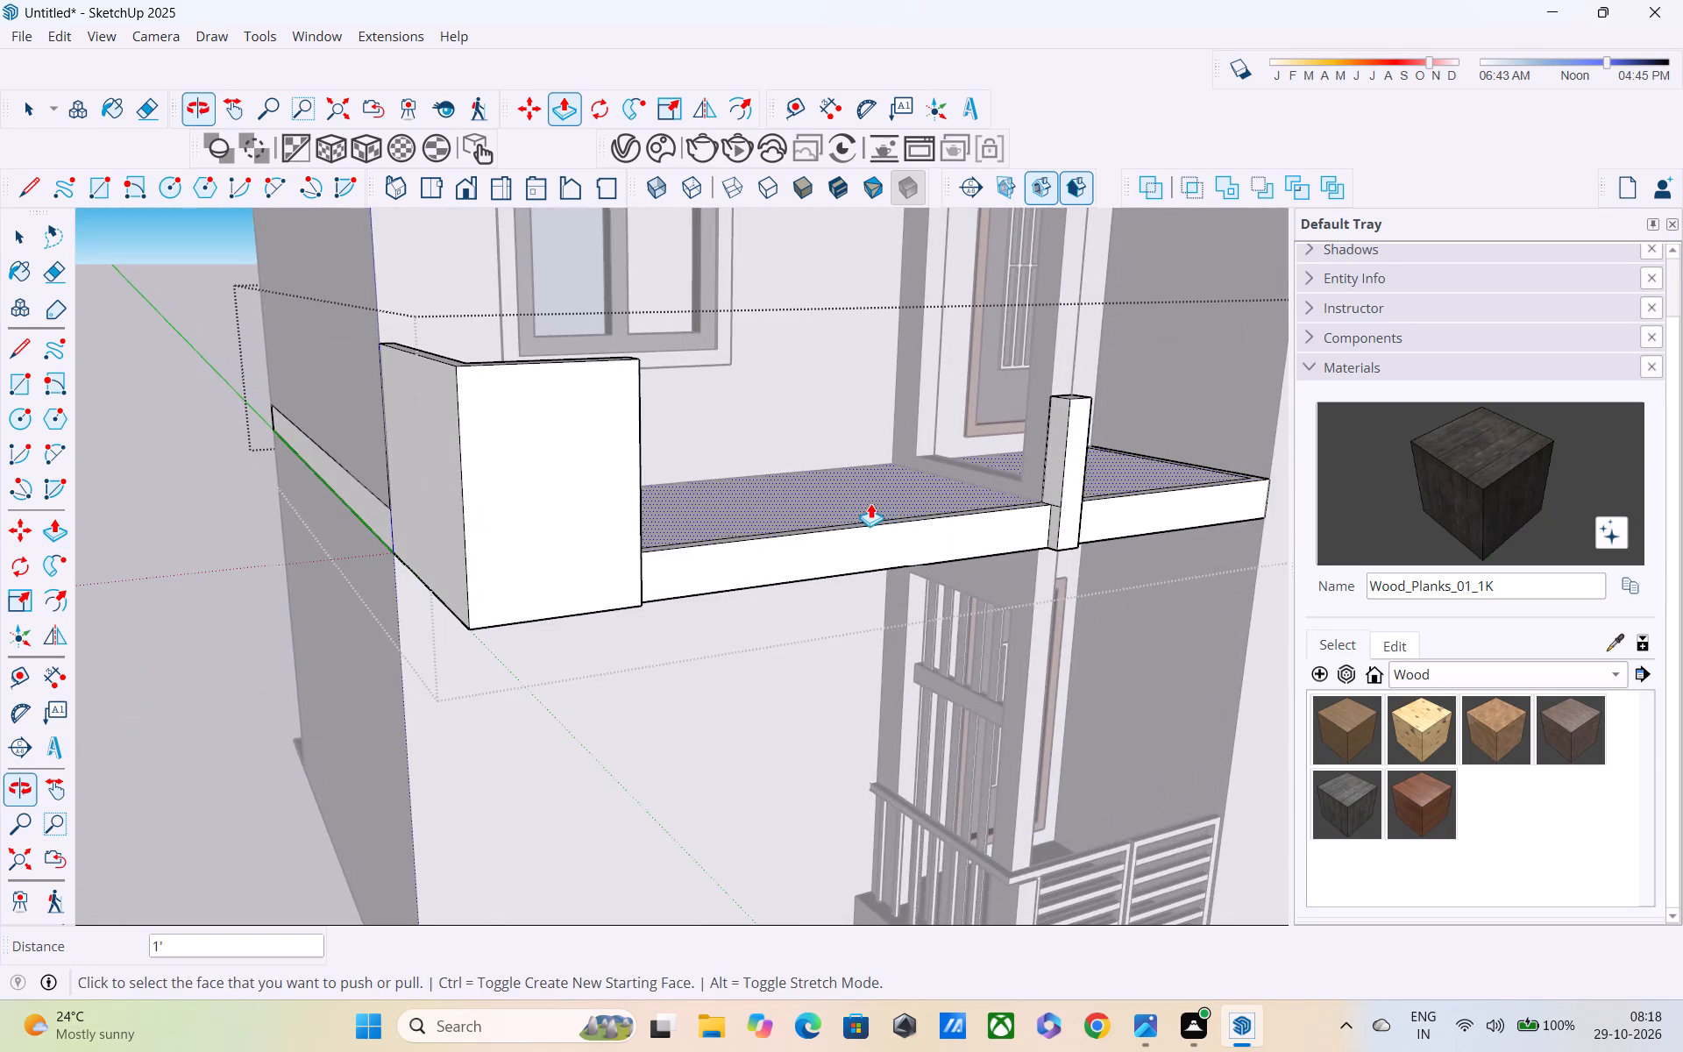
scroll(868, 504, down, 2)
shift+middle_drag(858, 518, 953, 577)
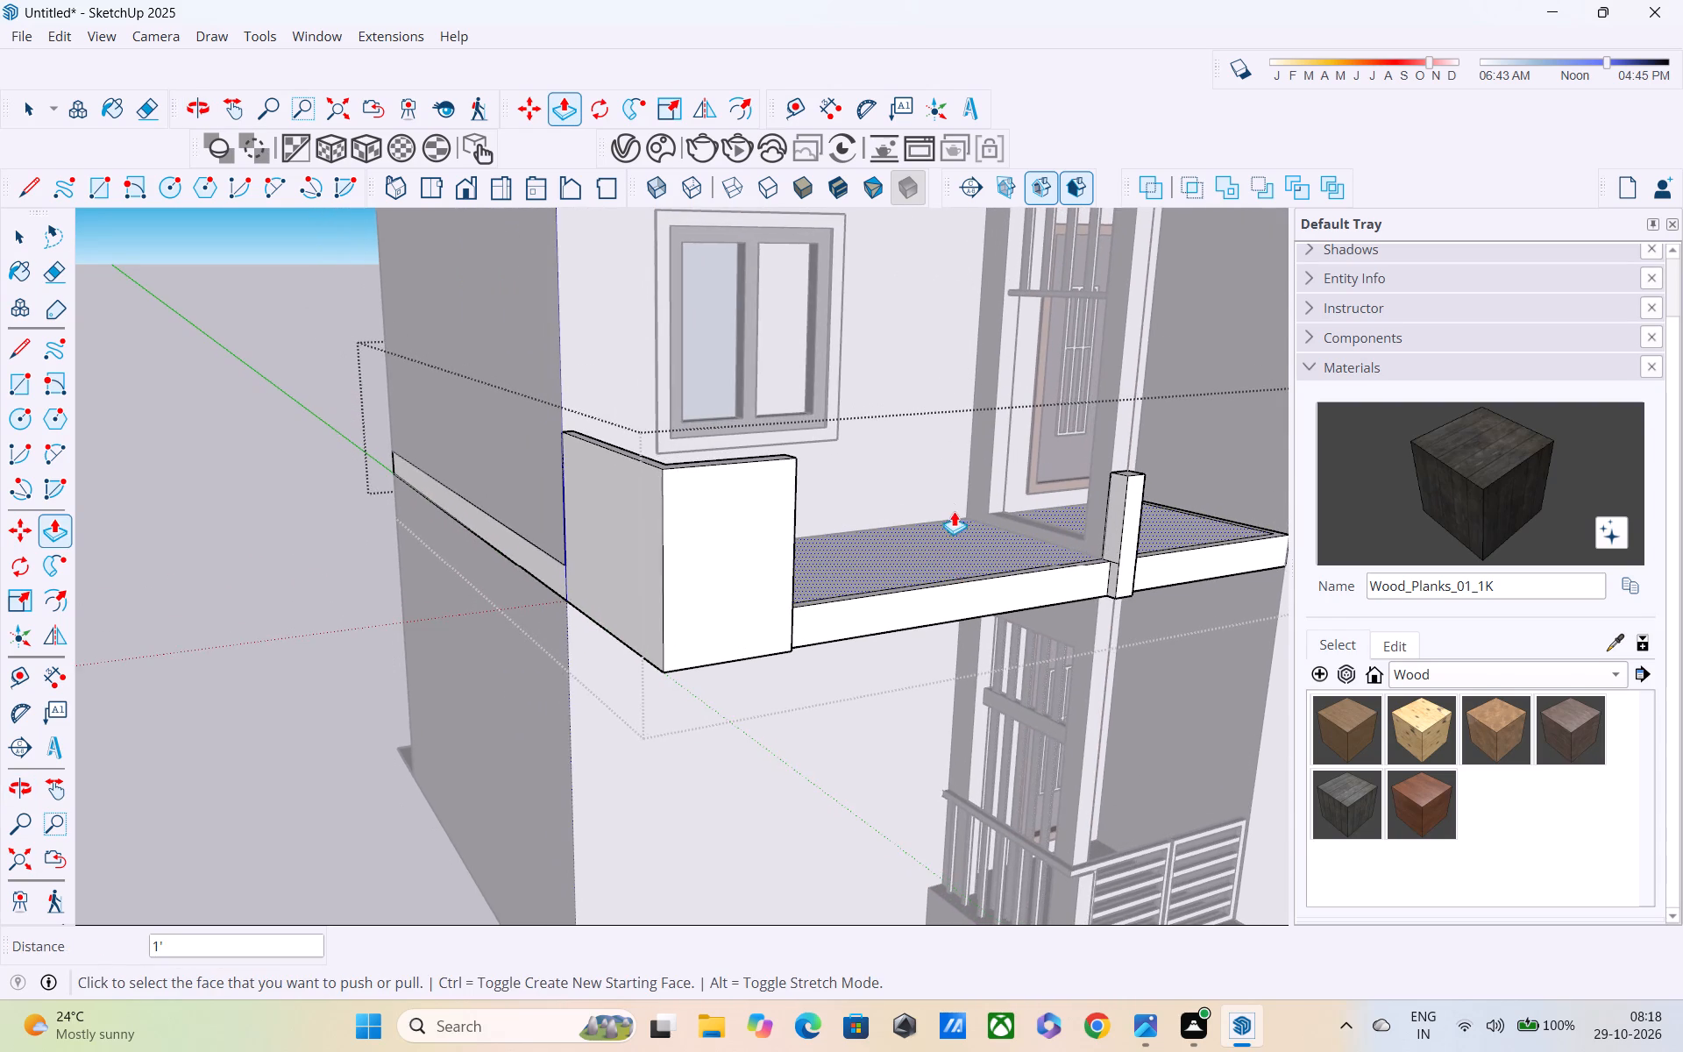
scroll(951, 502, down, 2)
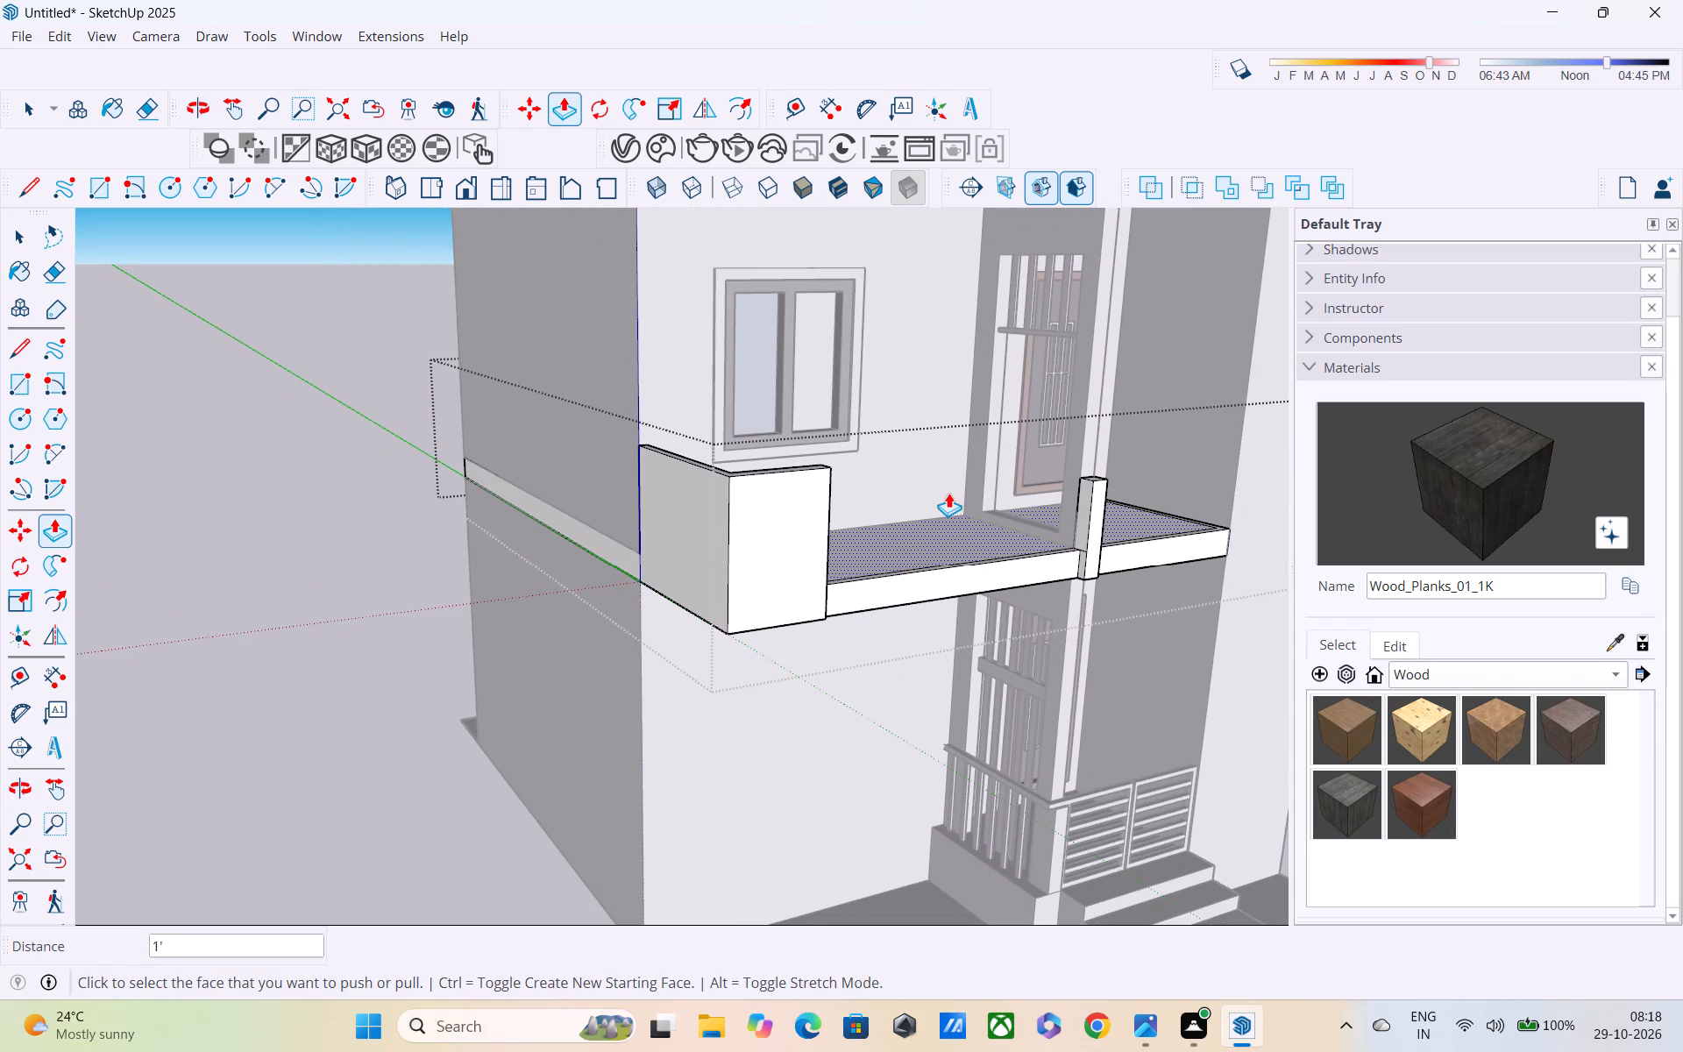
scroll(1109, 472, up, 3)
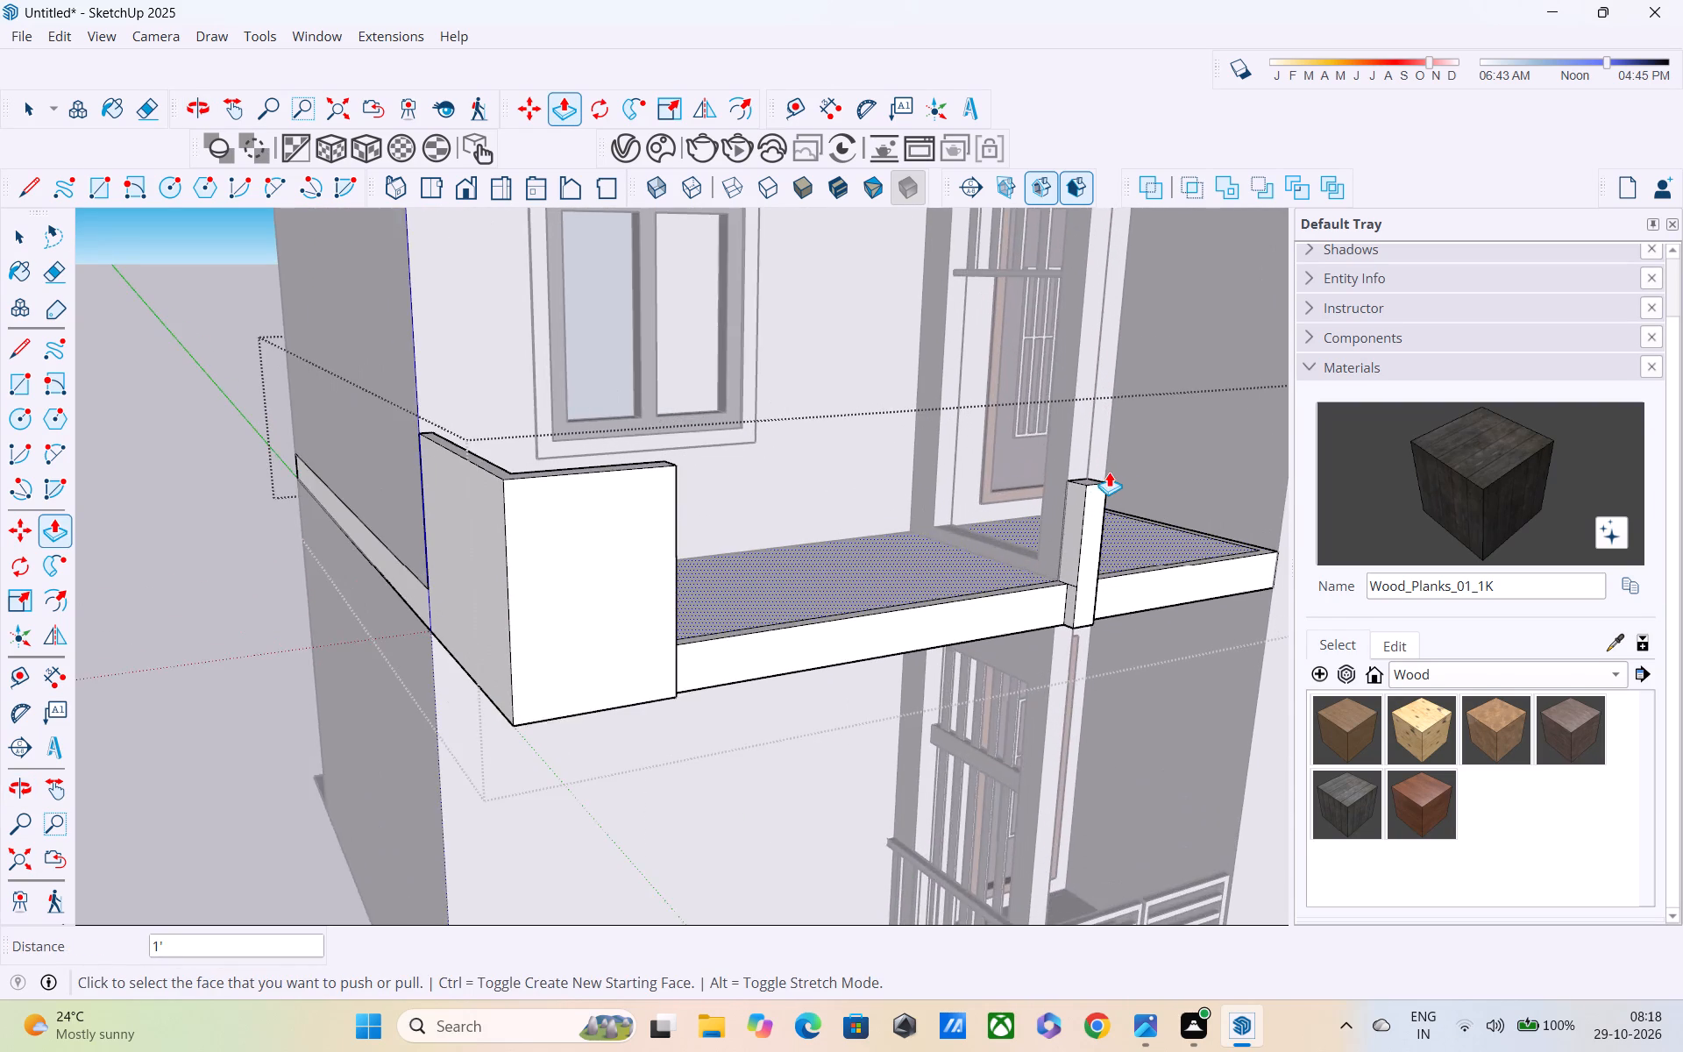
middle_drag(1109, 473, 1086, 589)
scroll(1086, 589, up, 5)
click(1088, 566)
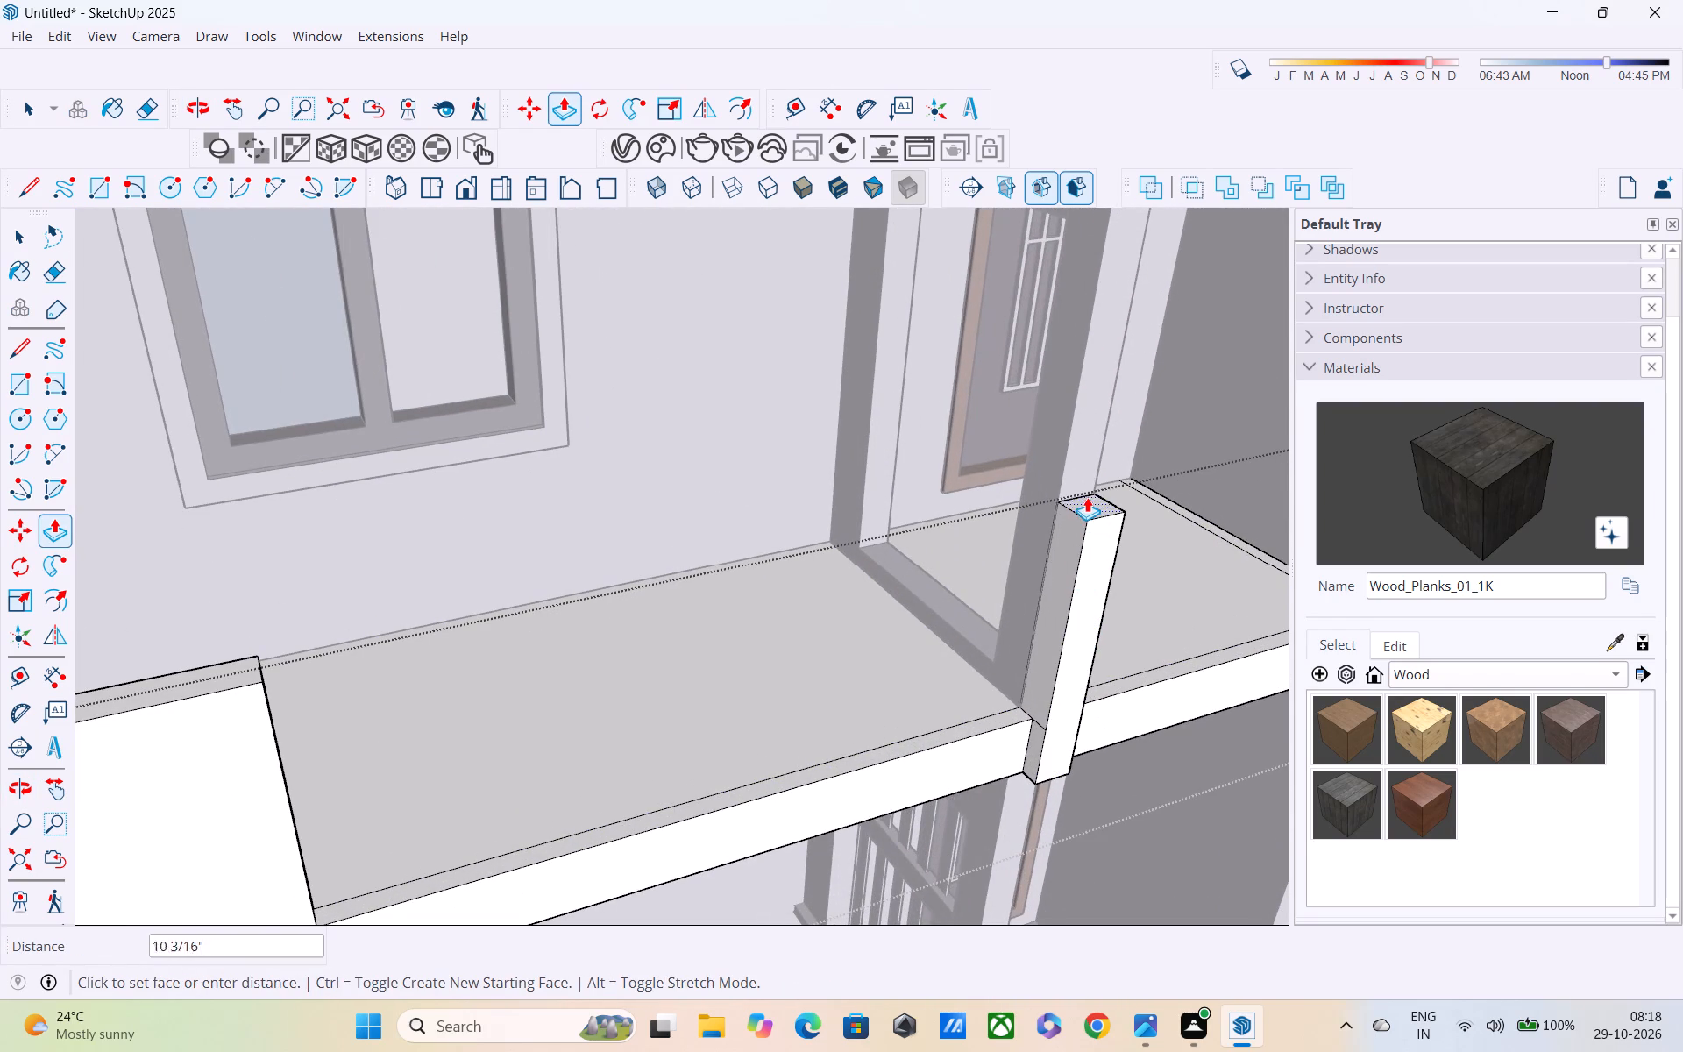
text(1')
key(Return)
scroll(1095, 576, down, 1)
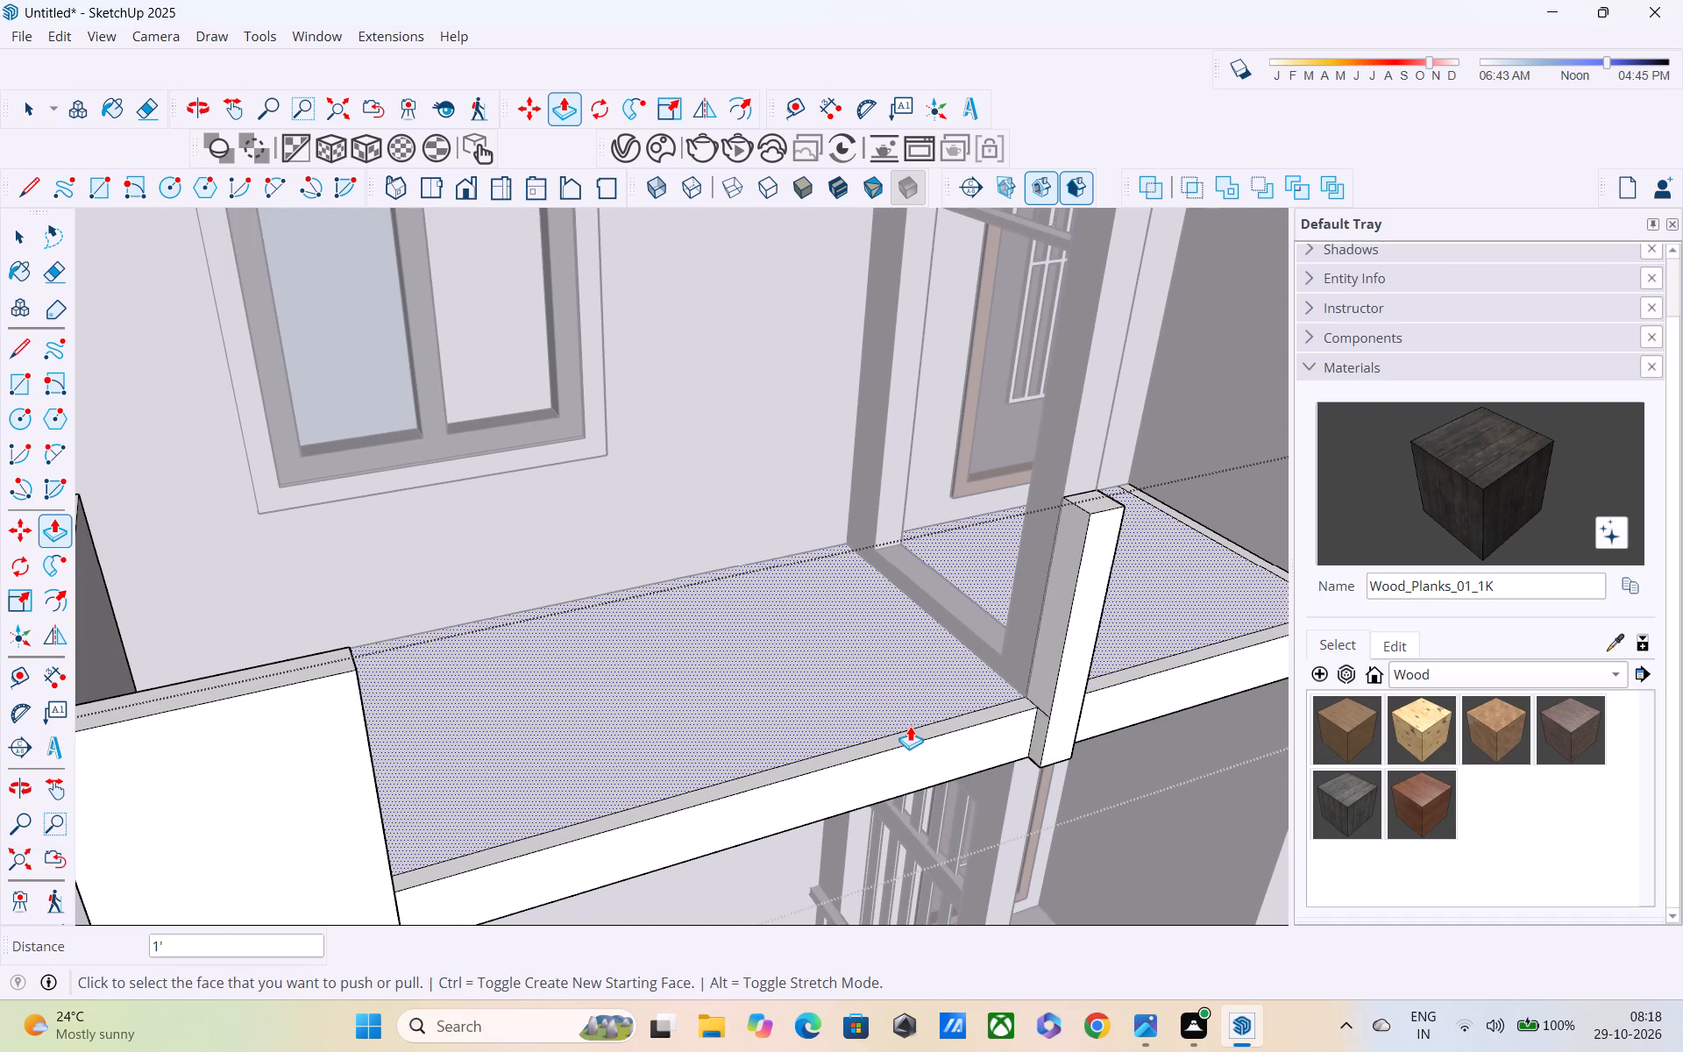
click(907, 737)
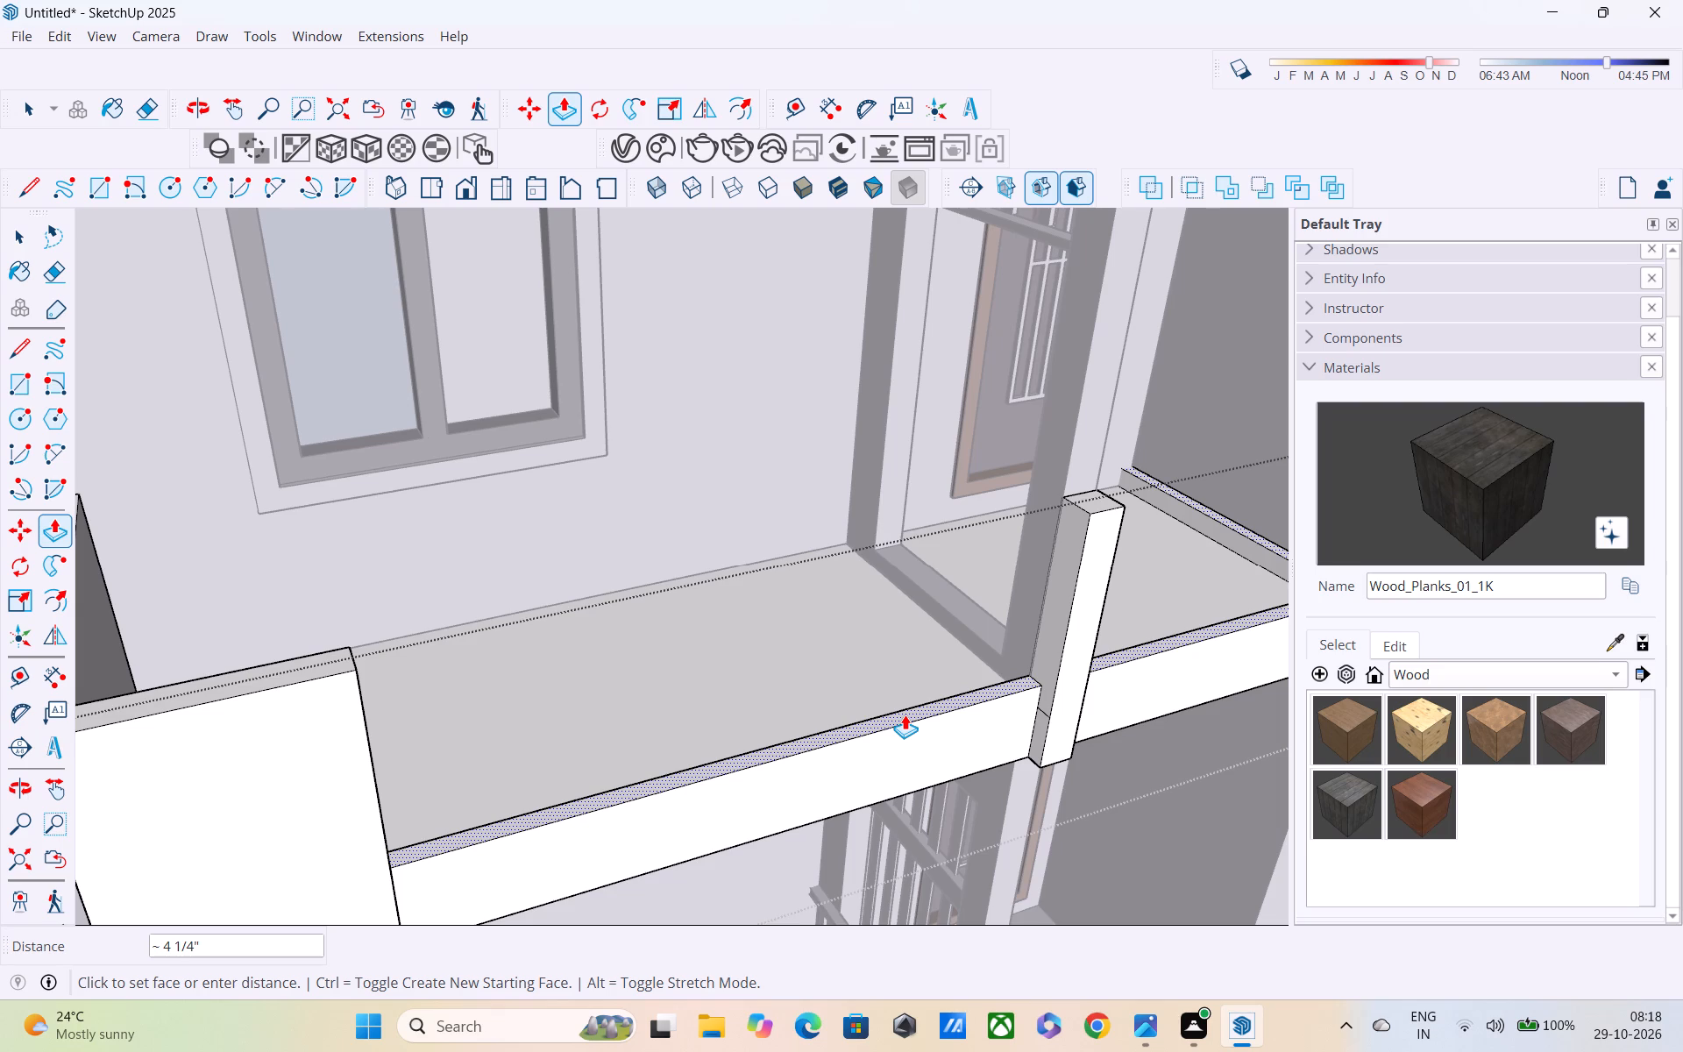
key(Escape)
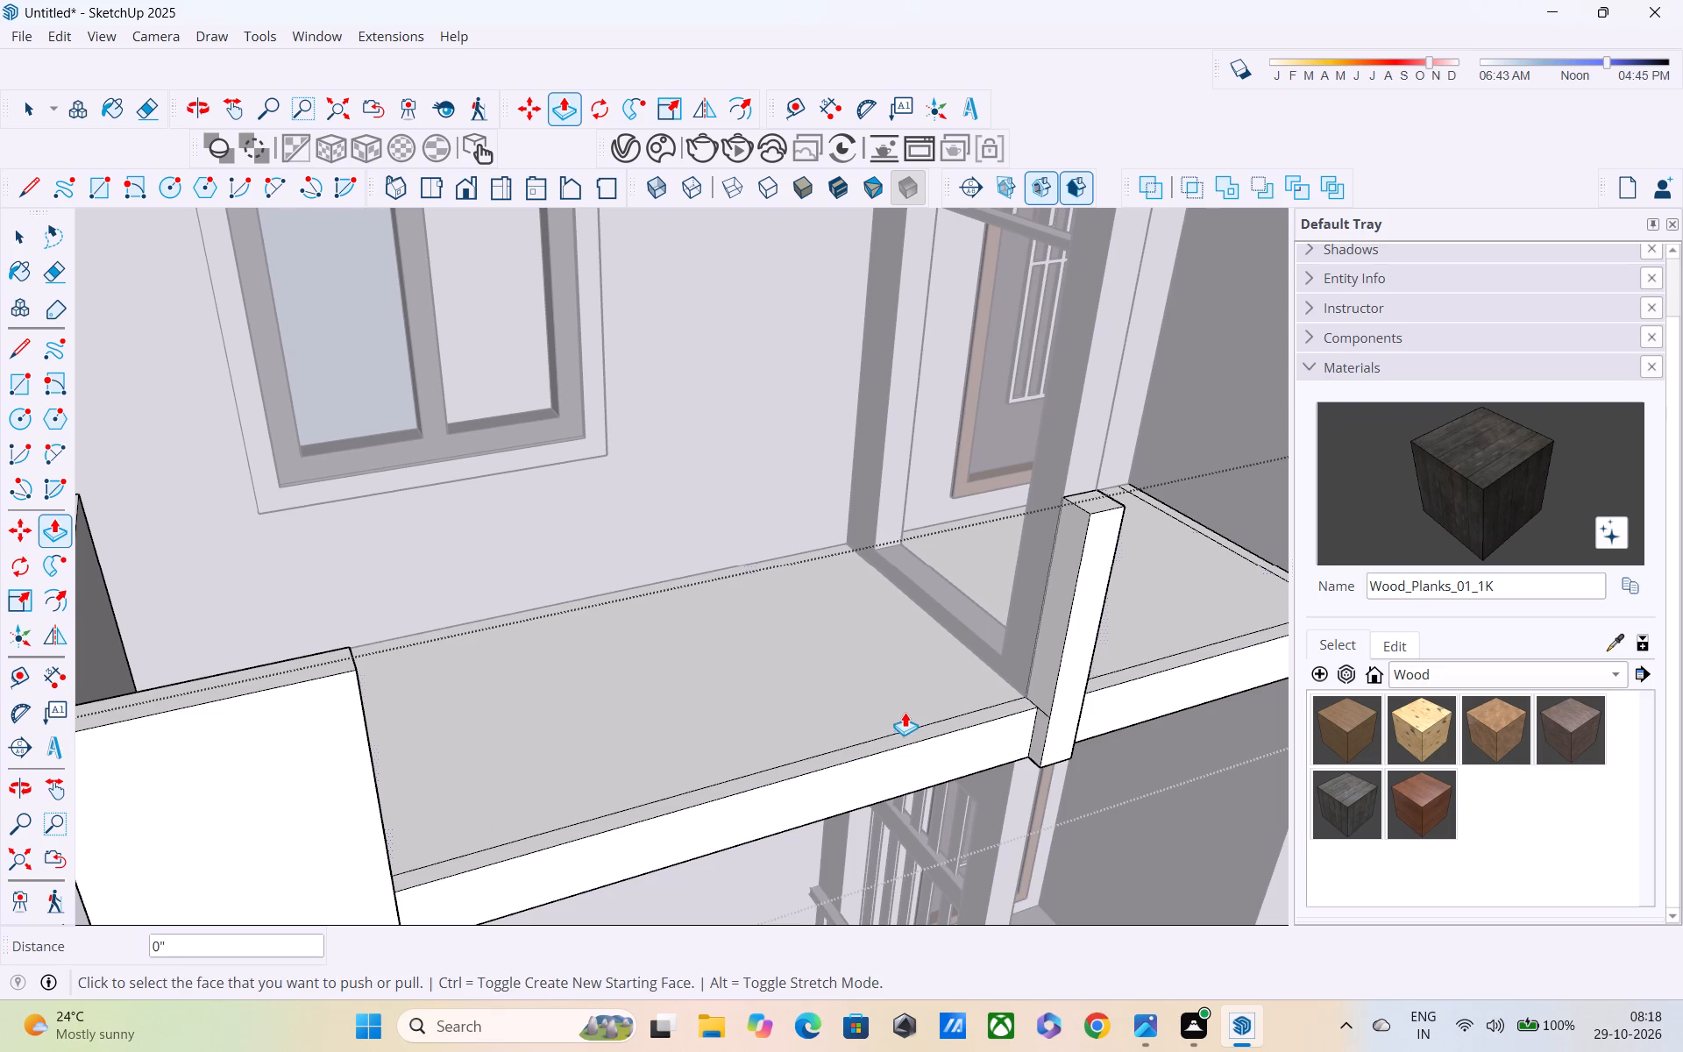
Extend the front border strip's inner line about 3" to the slab's side edge against the wall at the doorway end.
shift+middle_drag(896, 477, 494, 524)
scroll(1012, 816, up, 4)
key(space)
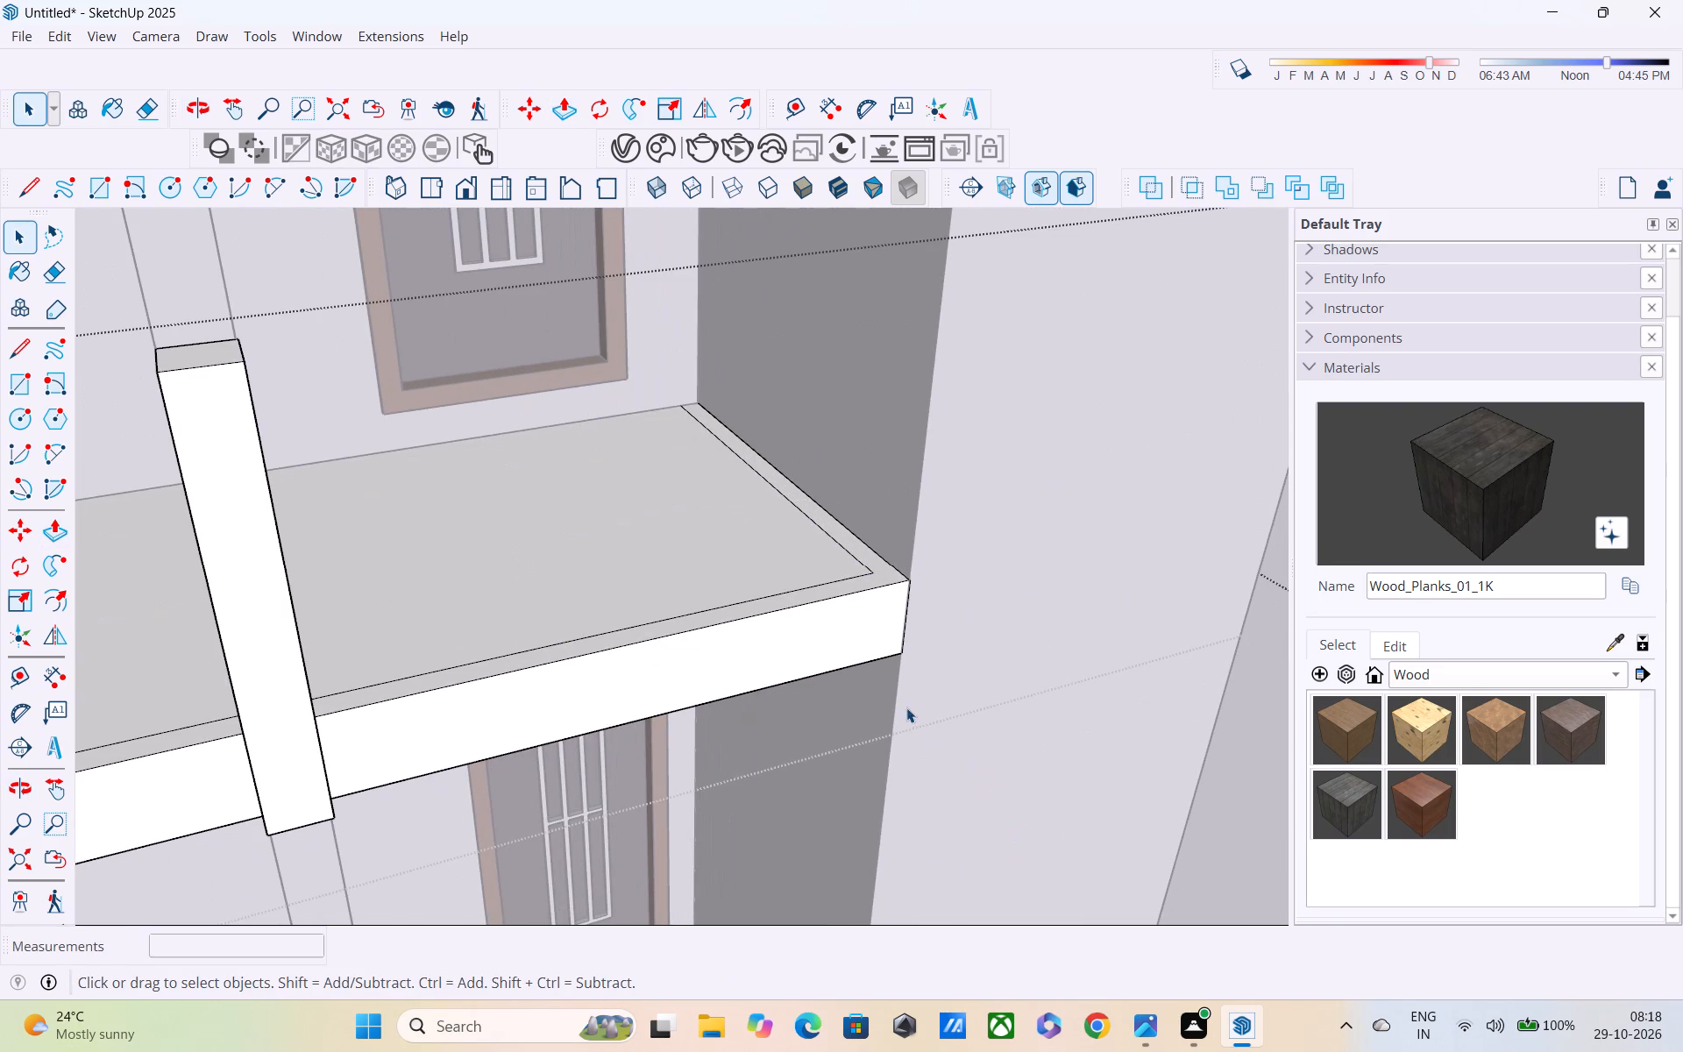
key(l)
scroll(847, 598, up, 3)
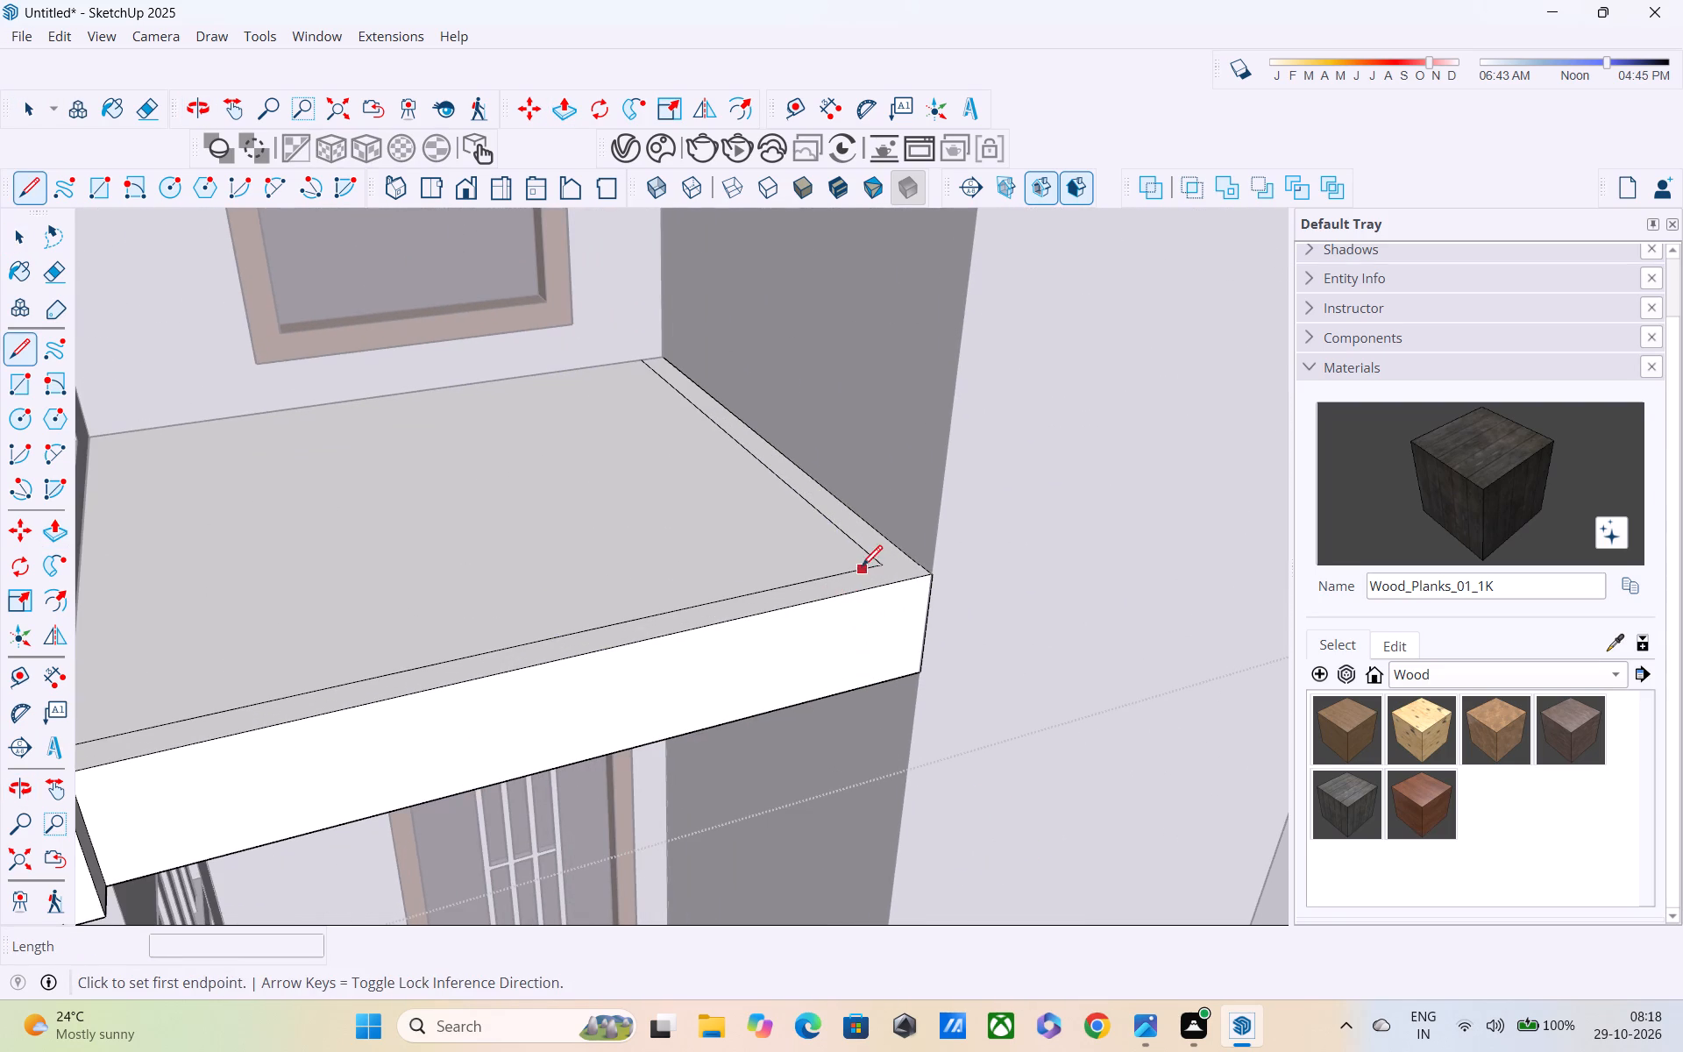
click(879, 566)
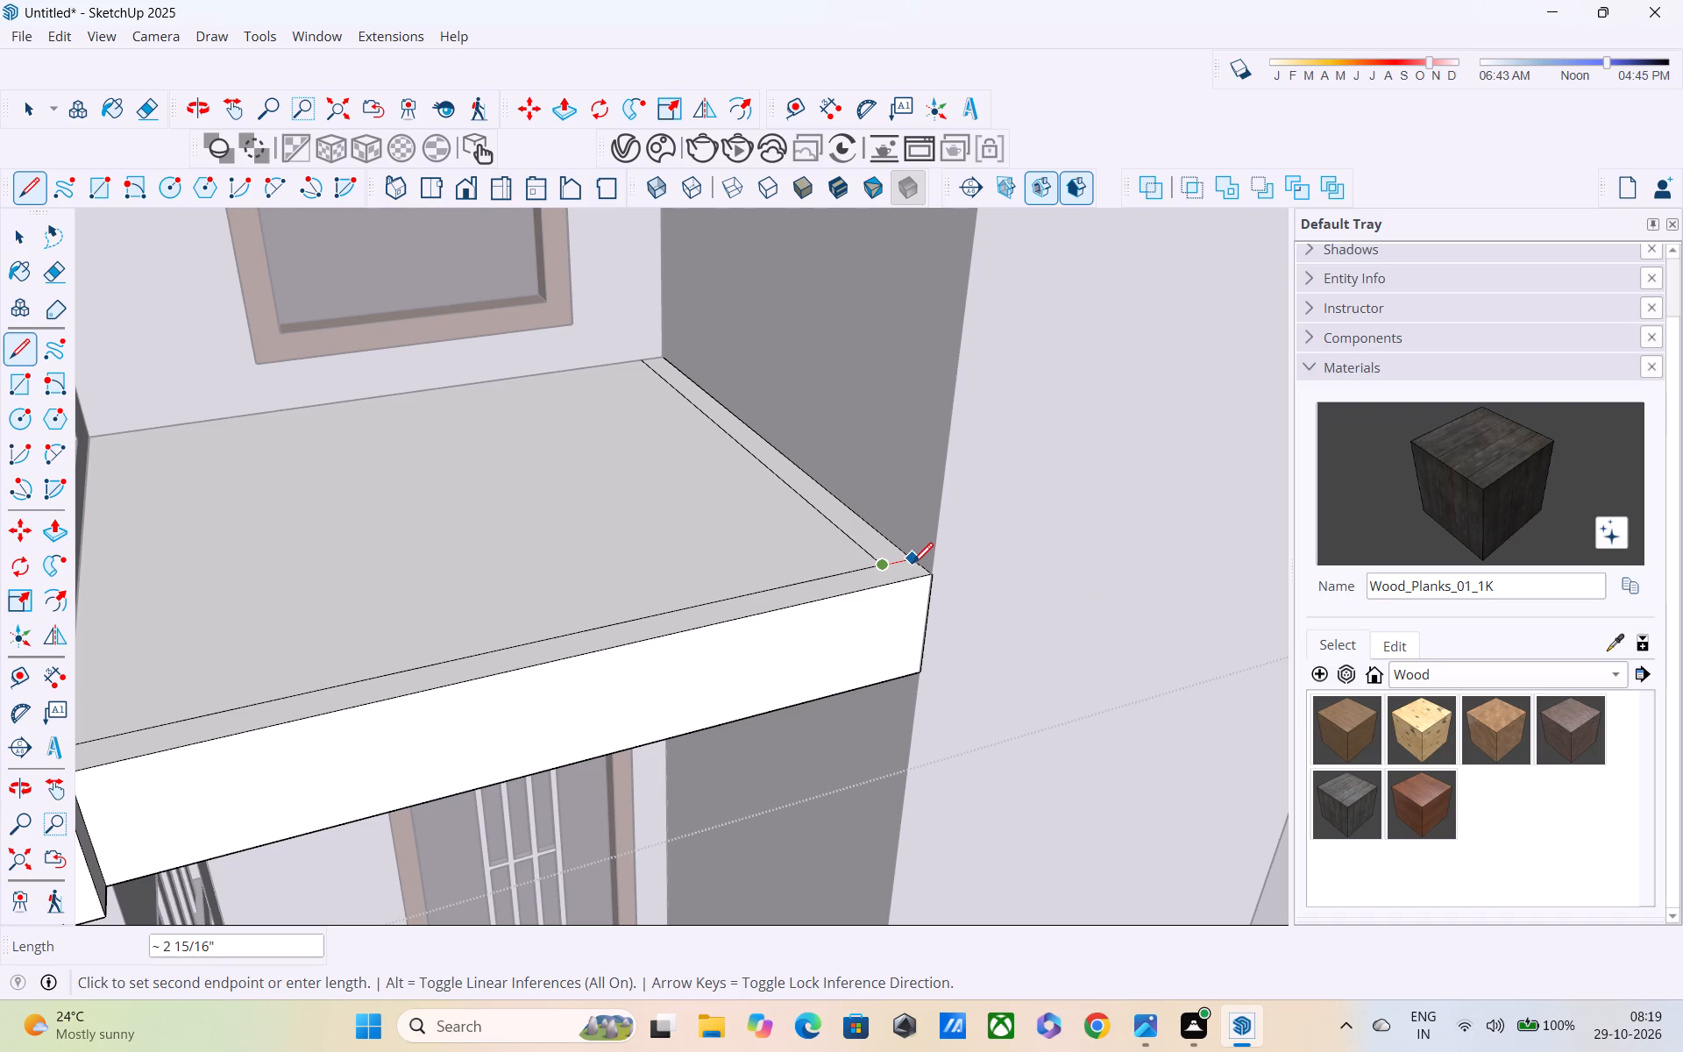
click(913, 565)
Erase the side border strip's inner line along the wall at the doorway end of the balcony.
key(r)
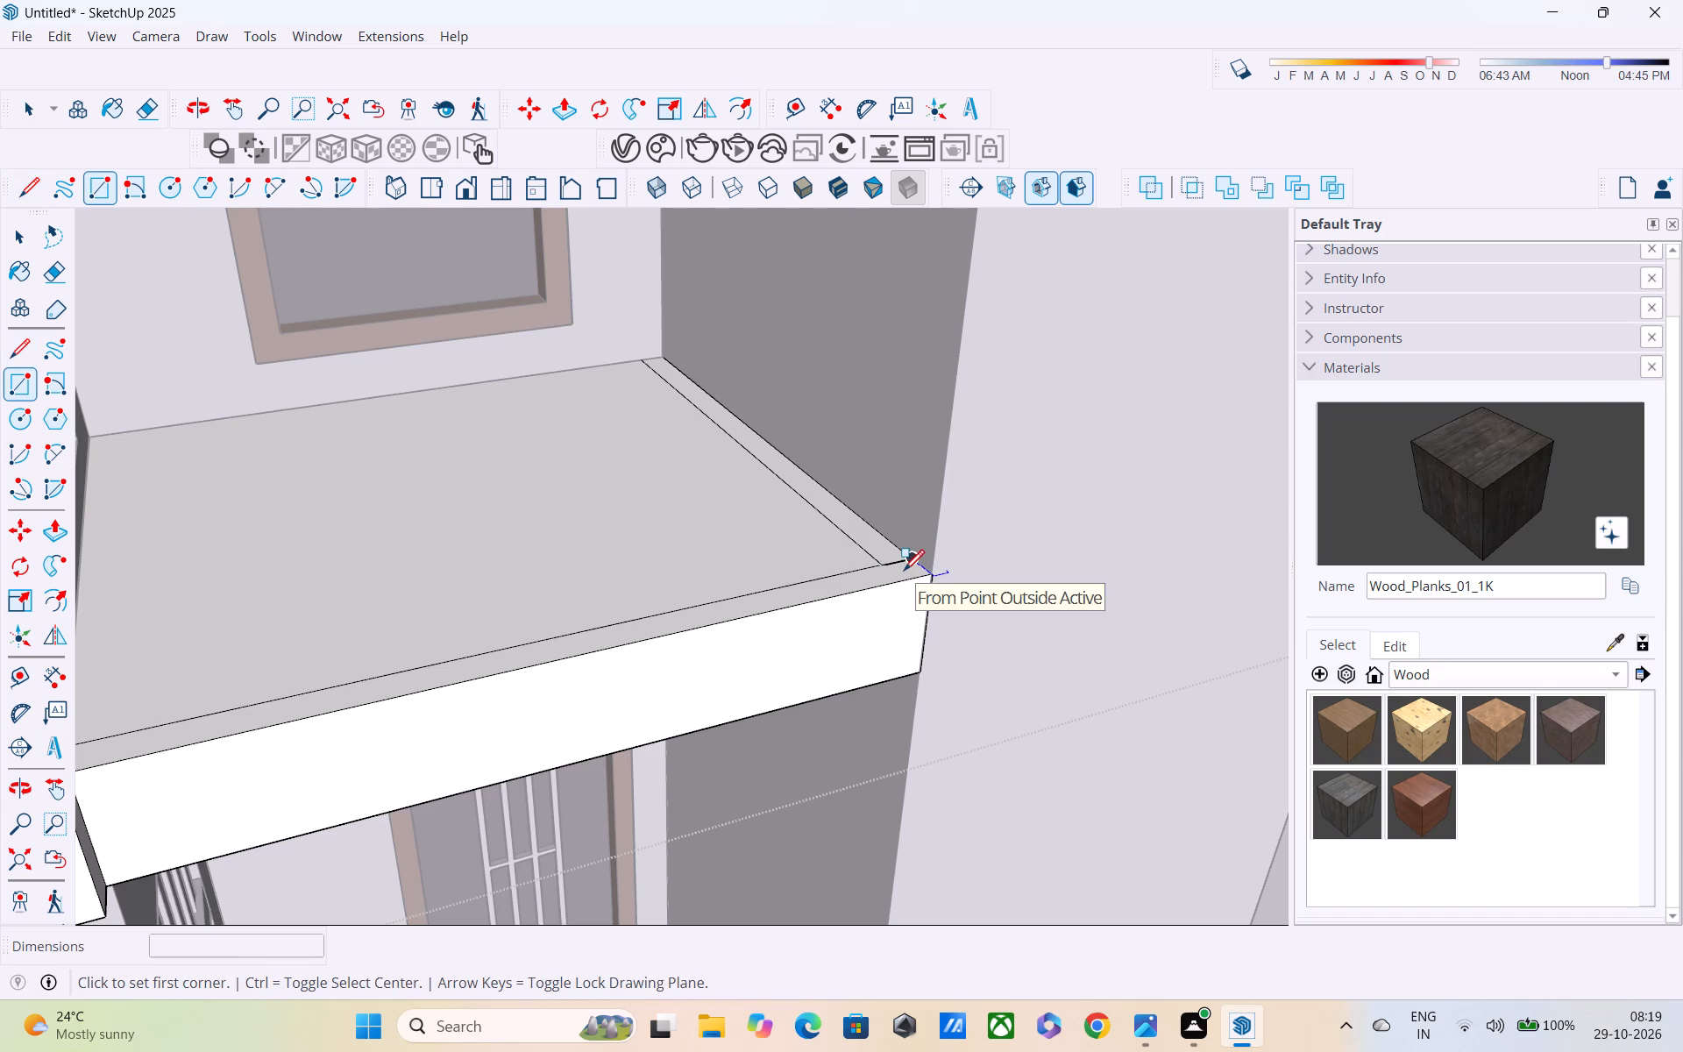
key(e)
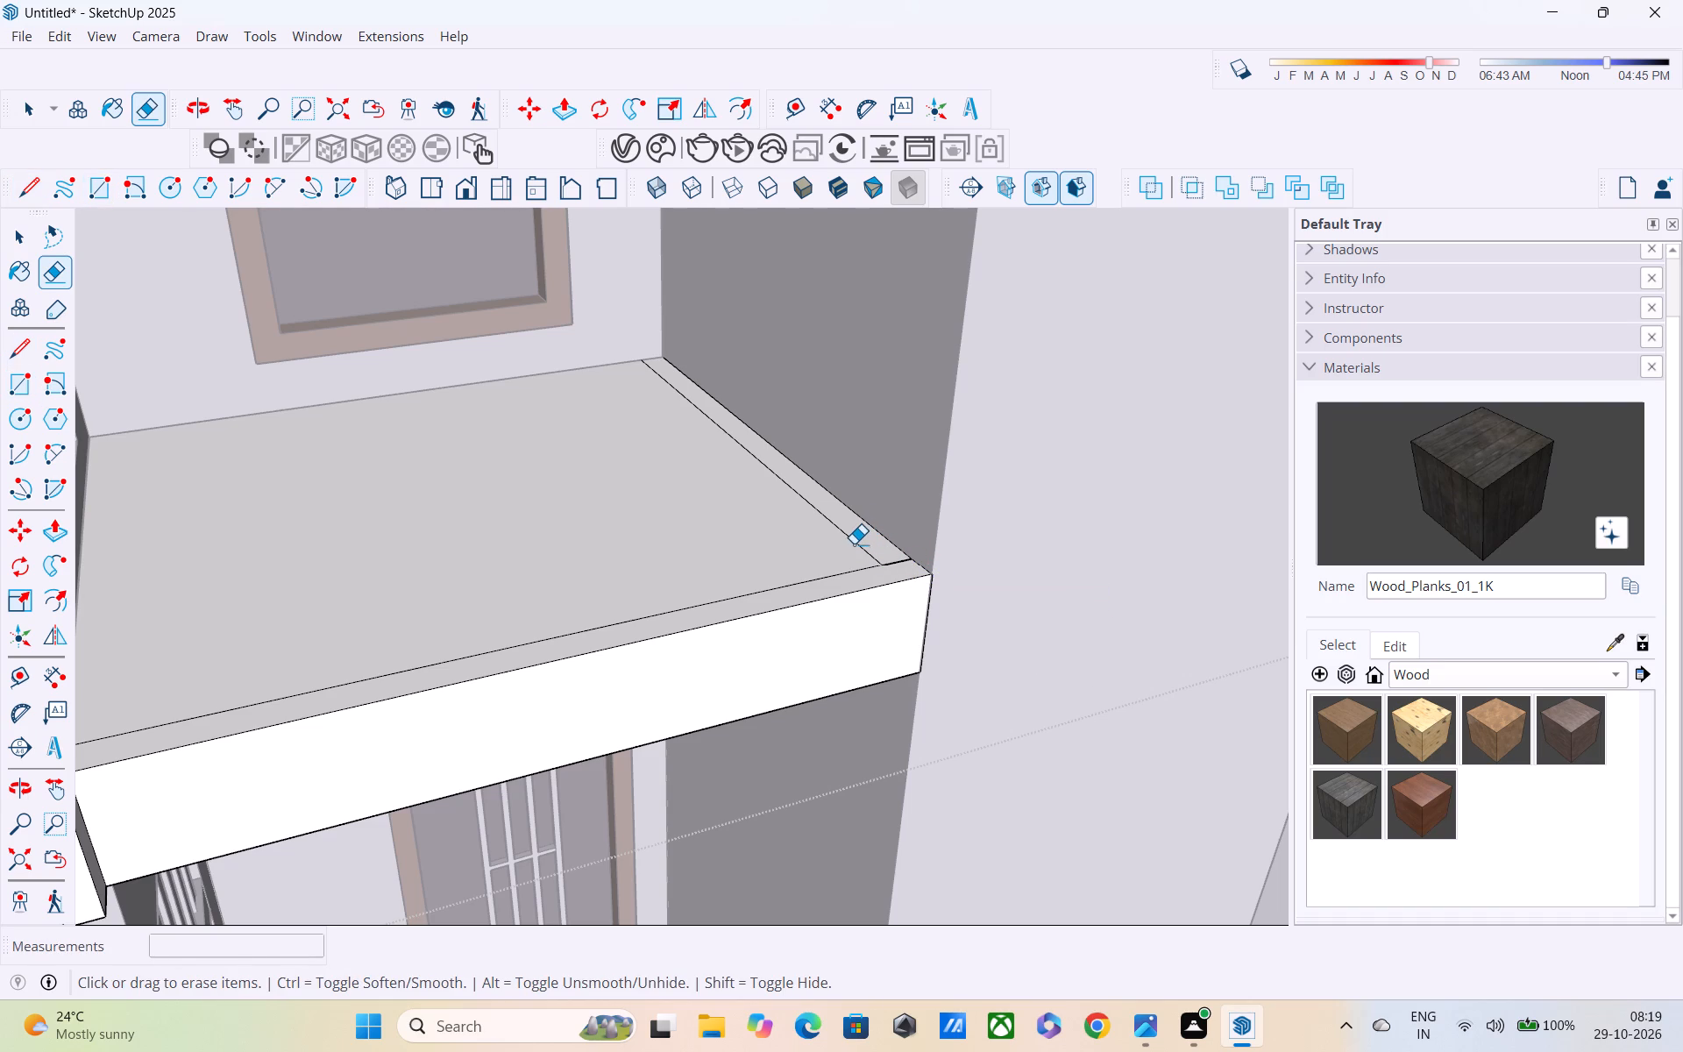
click(854, 544)
Draw a 3" line along the slab's side edge, from the front strip's inner line to the slab's outer corner.
scroll(898, 572, up, 8)
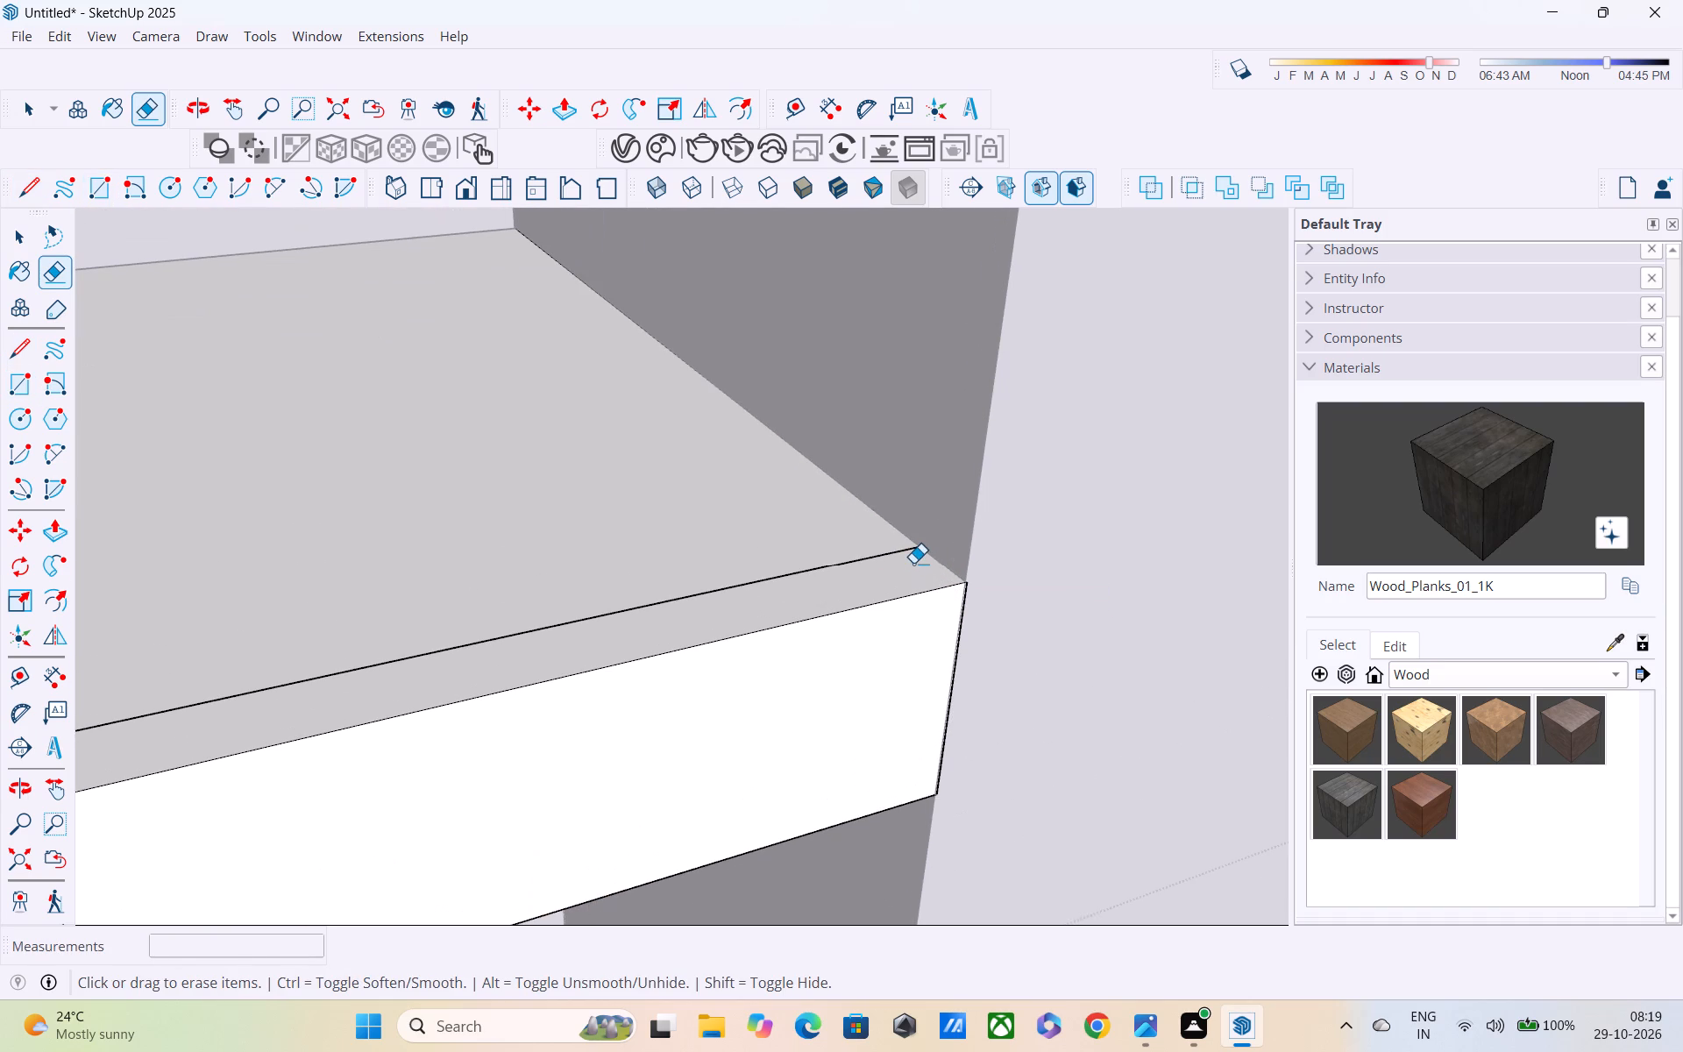
key(l)
click(919, 549)
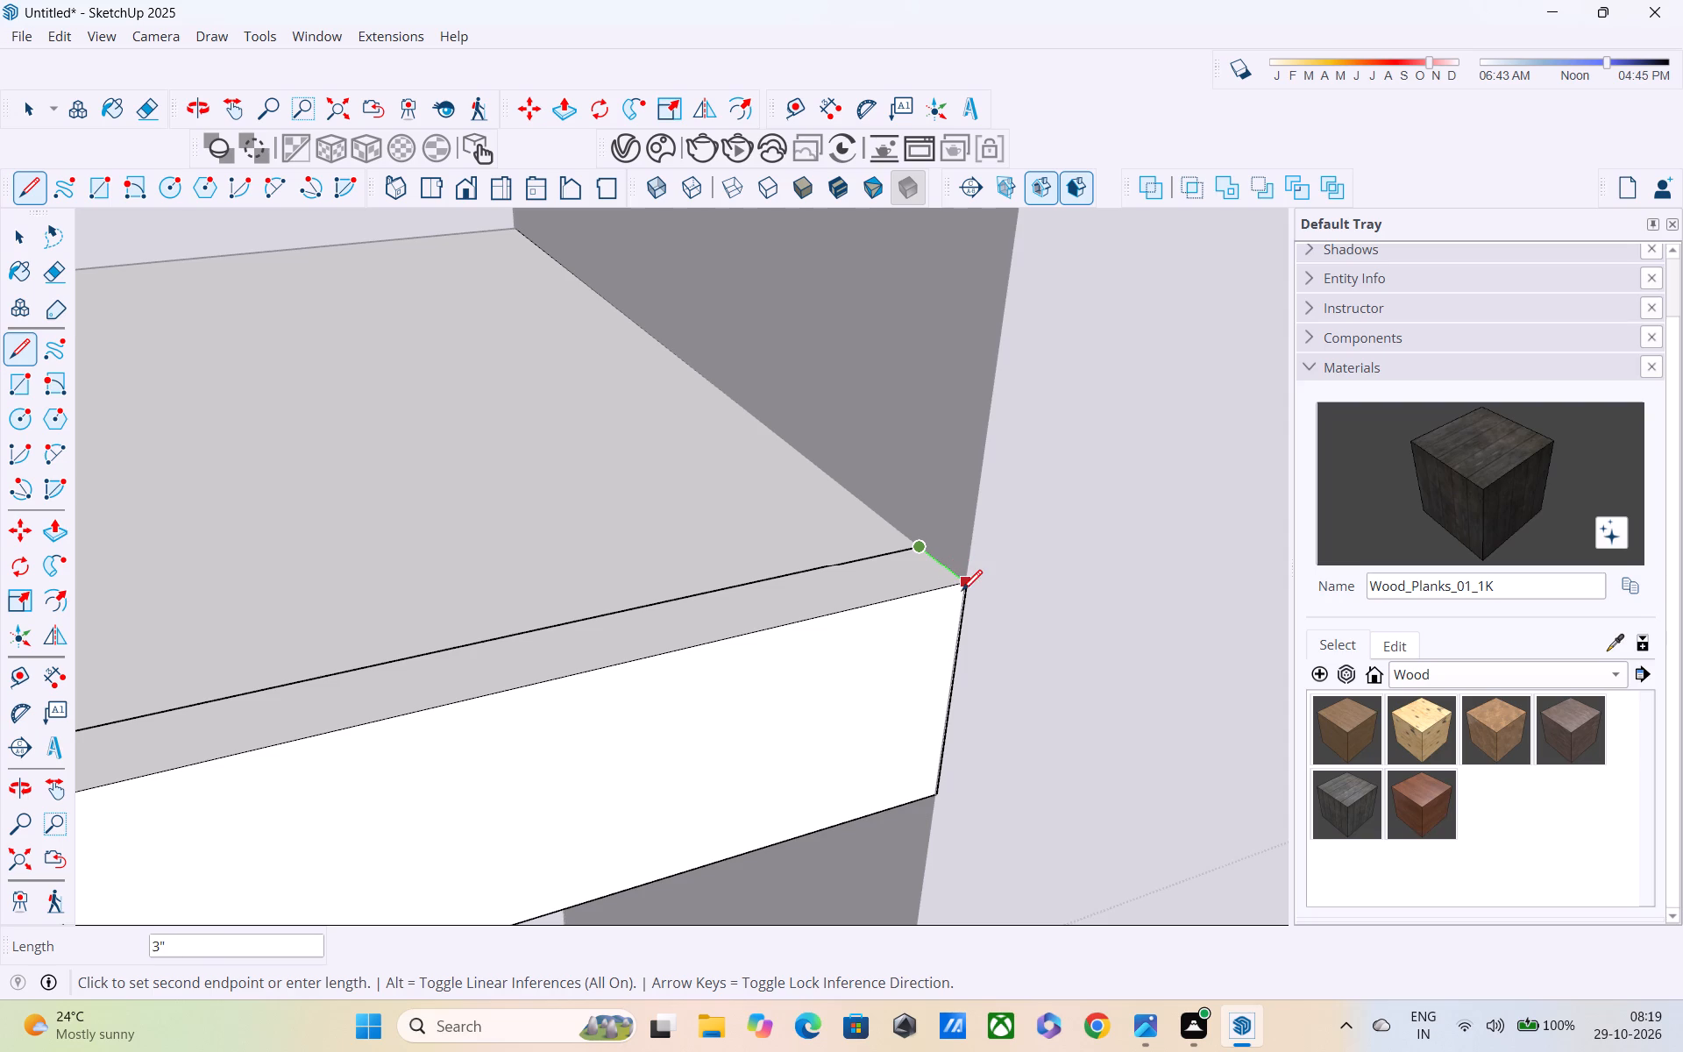
click(962, 593)
scroll(962, 593, down, 6)
key(space)
key(l)
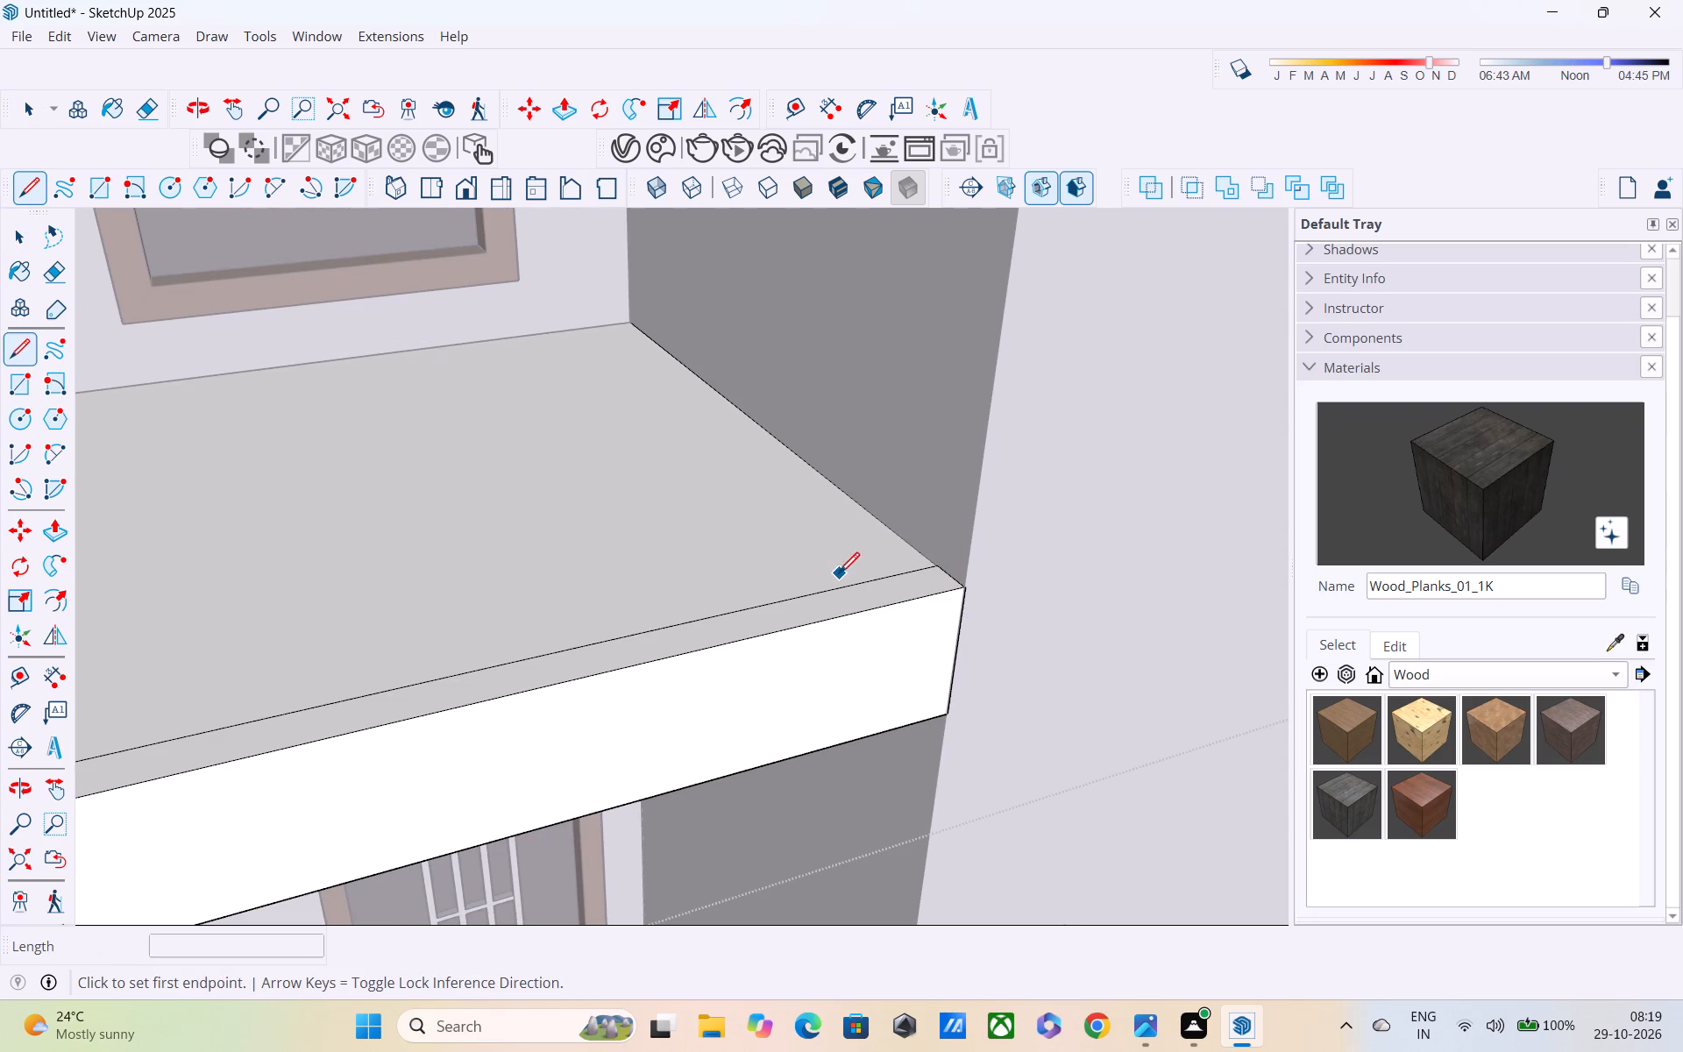
Pull the balcony's front border strip up 1' to form a low parapet on both sides of the post.
shift+middle_drag(809, 671, 1210, 582)
scroll(1133, 591, down, 7)
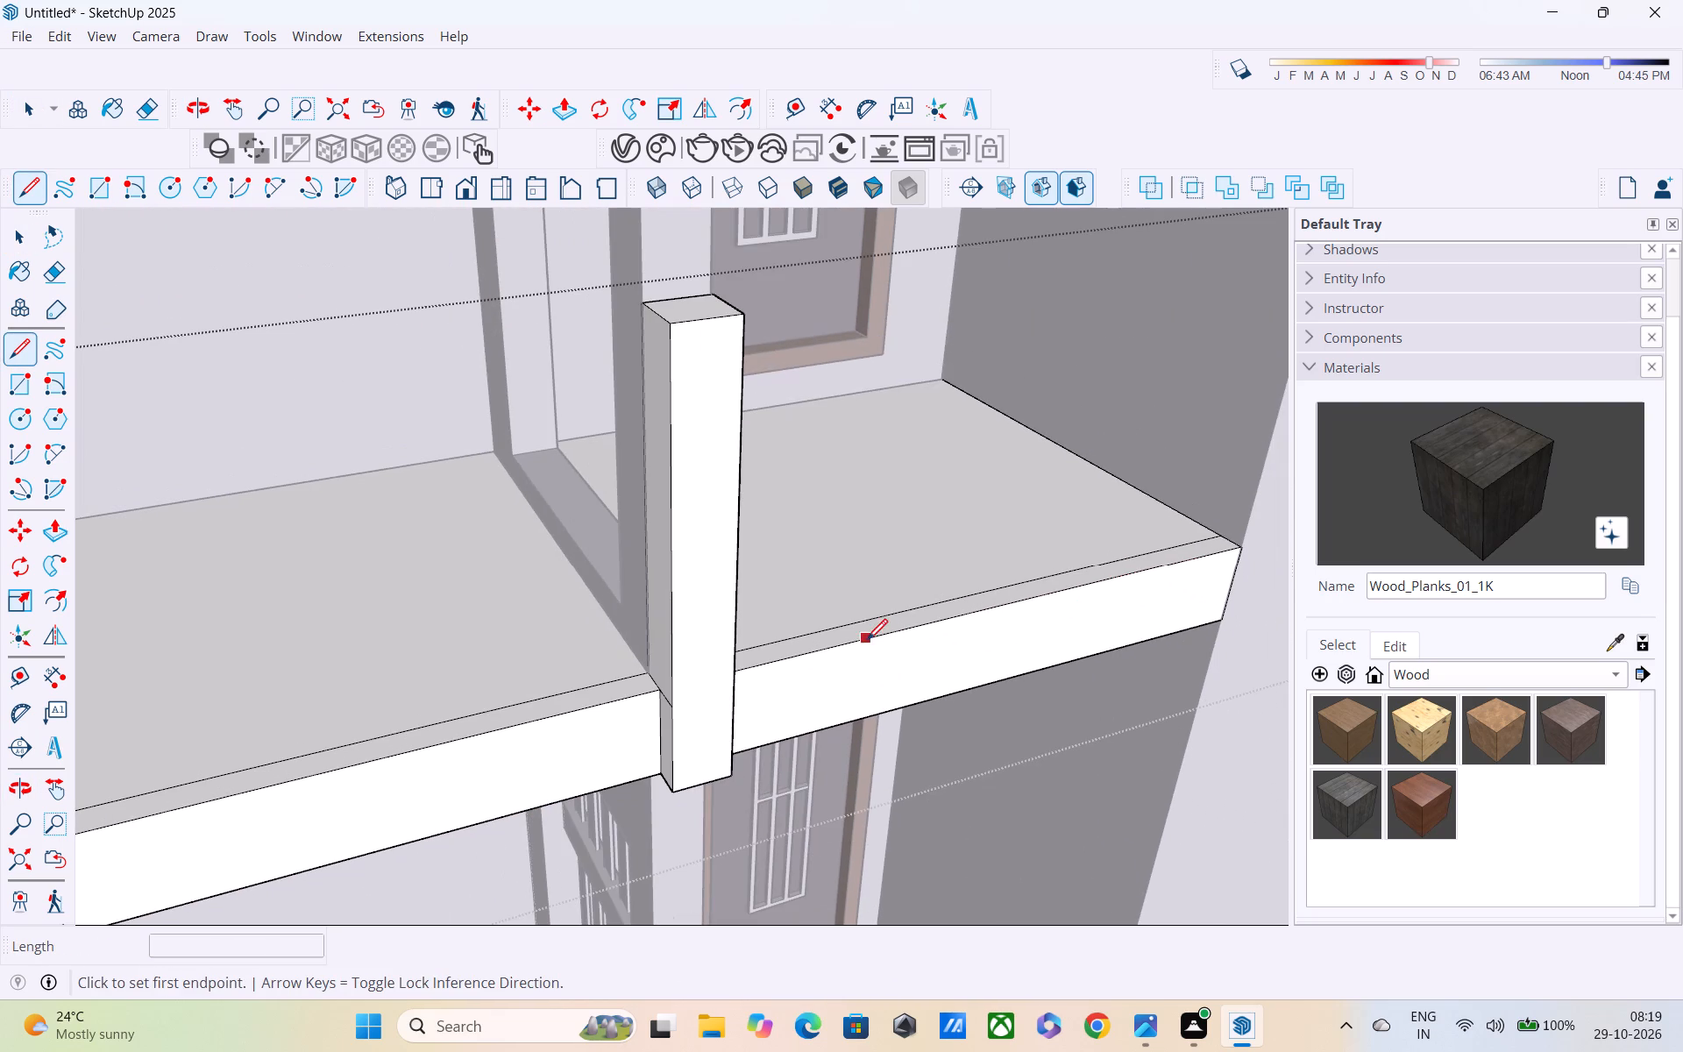
key(space)
key(p)
click(806, 638)
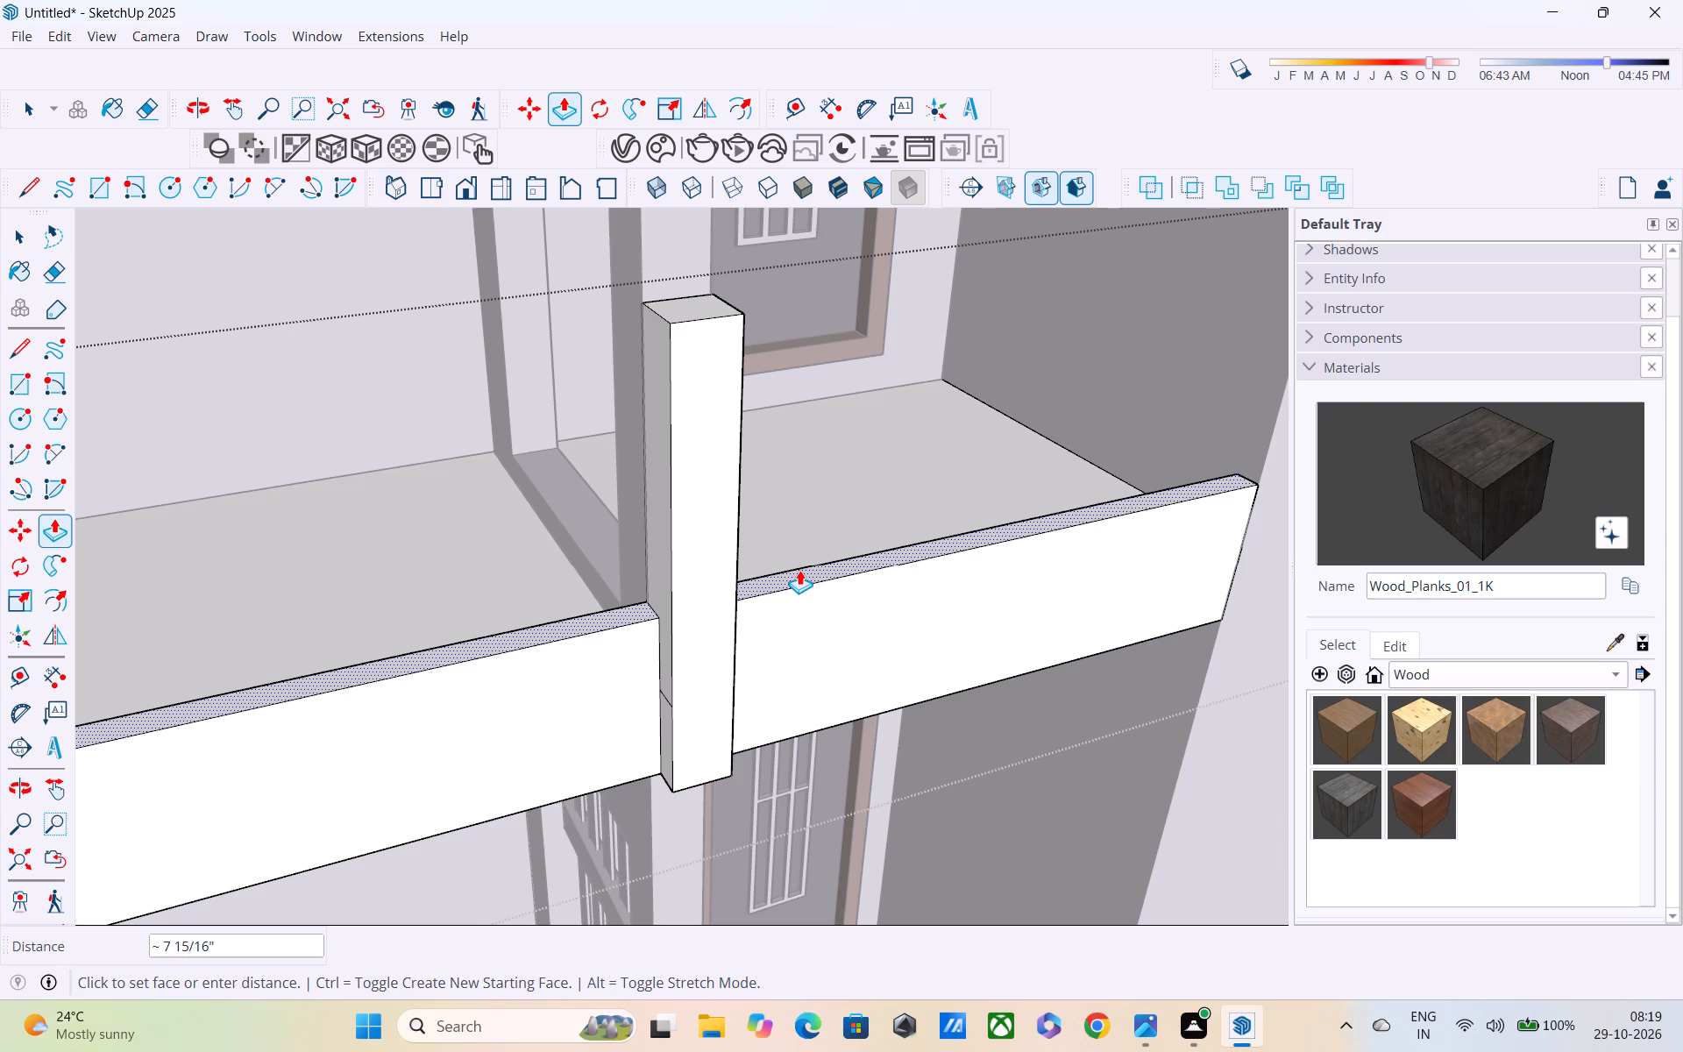
text(1')
key(Return)
Examine the balcony's front parapet and post in the context of the whole house front.
scroll(799, 570, up, 1)
scroll(801, 558, down, 6)
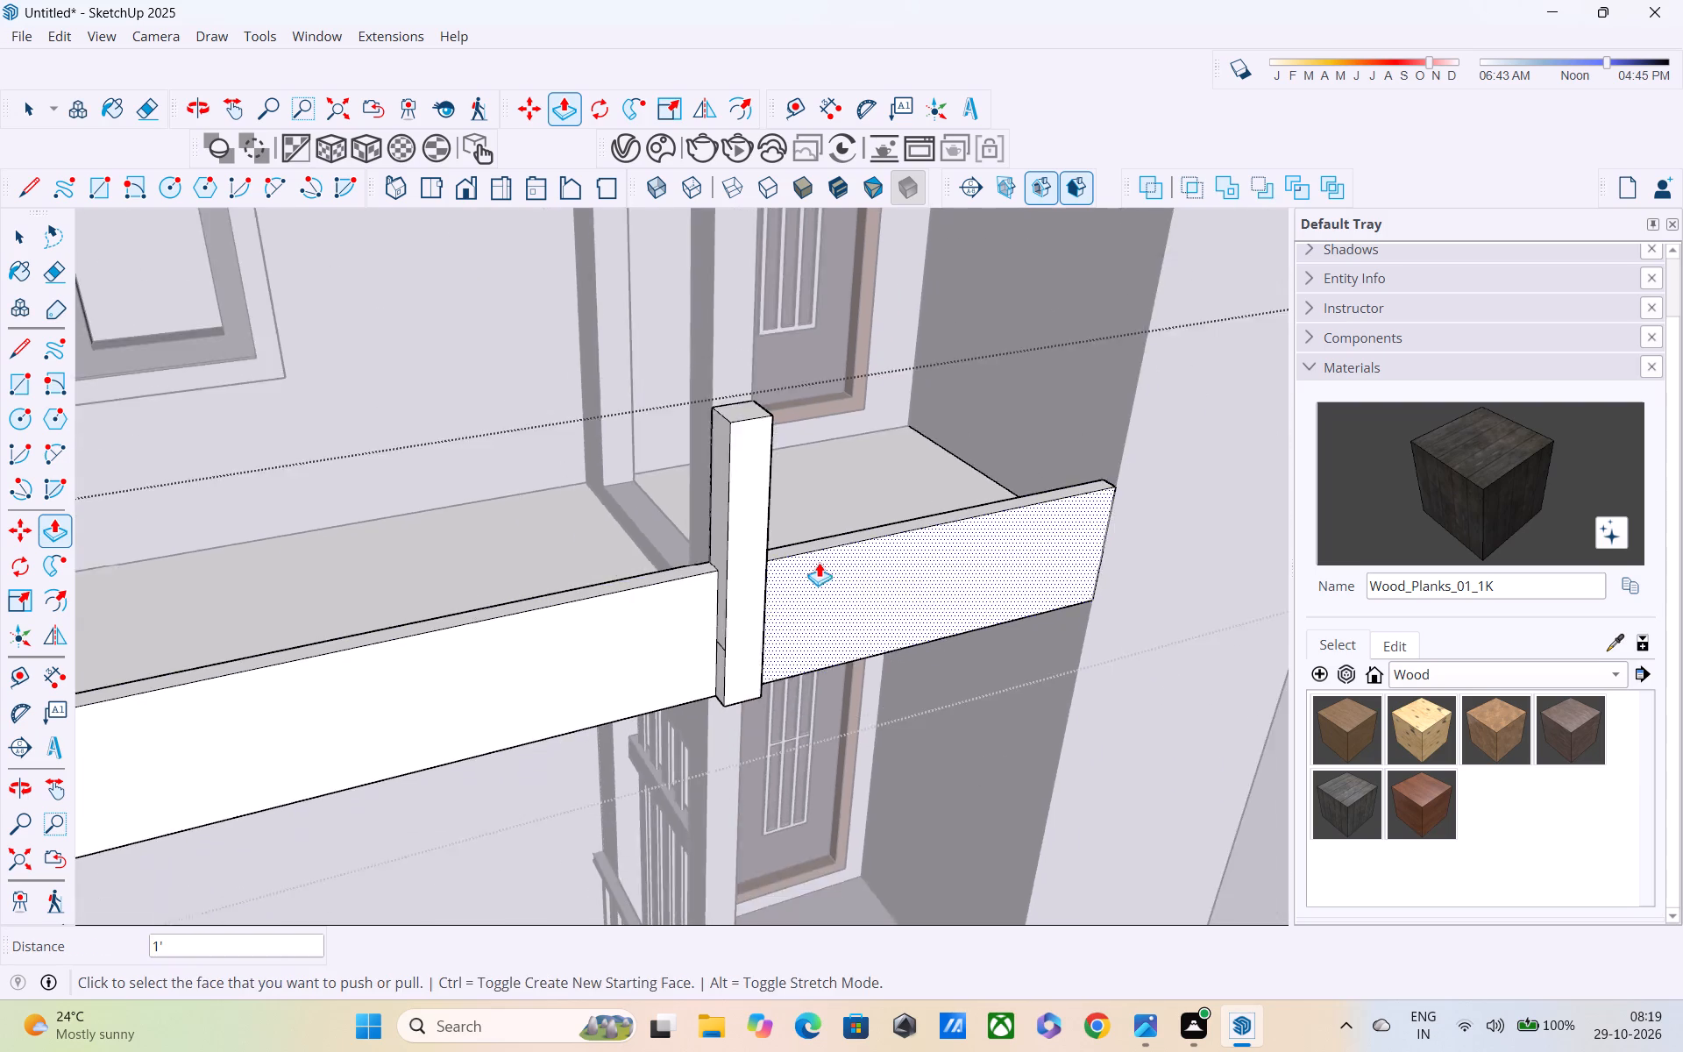
middle_drag(813, 555, 779, 431)
scroll(770, 416, down, 10)
shift+middle_drag(733, 368, 846, 513)
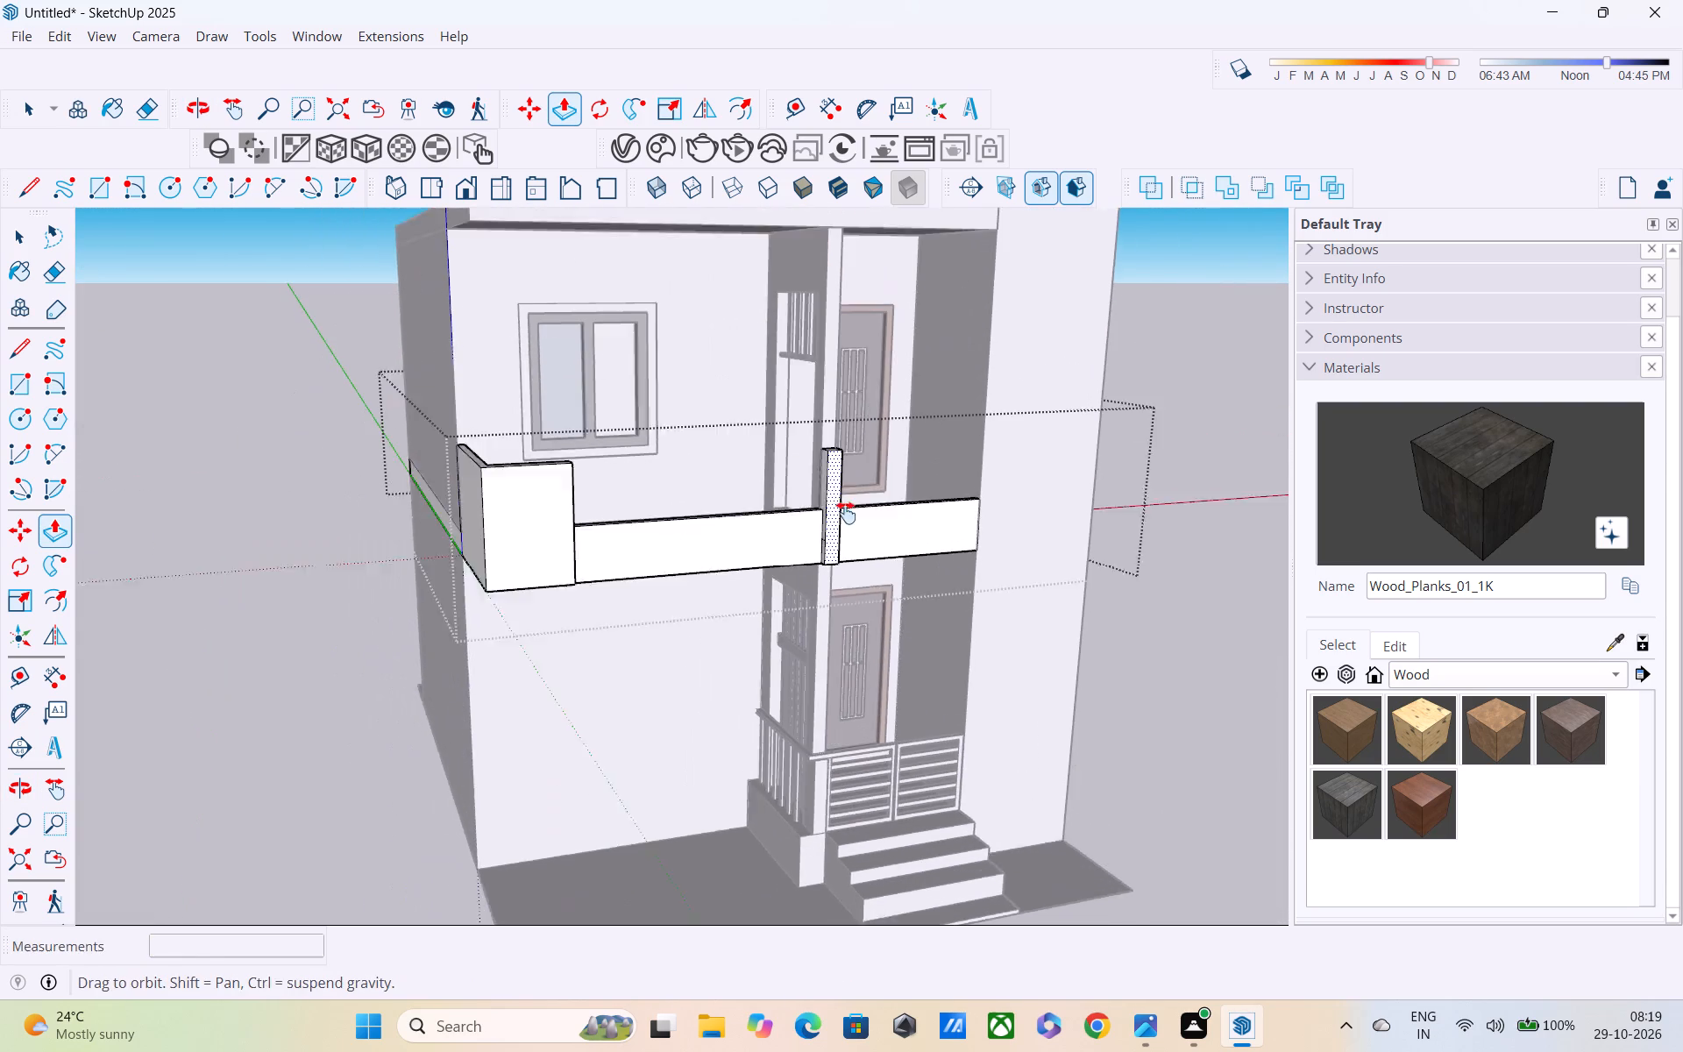
shift+middle_drag(846, 513, 863, 534)
middle_drag(863, 543, 836, 512)
Erase the leftover short horizontal line on the post's side face towards the taller corner parapet.
scroll(834, 514, up, 4)
key(space)
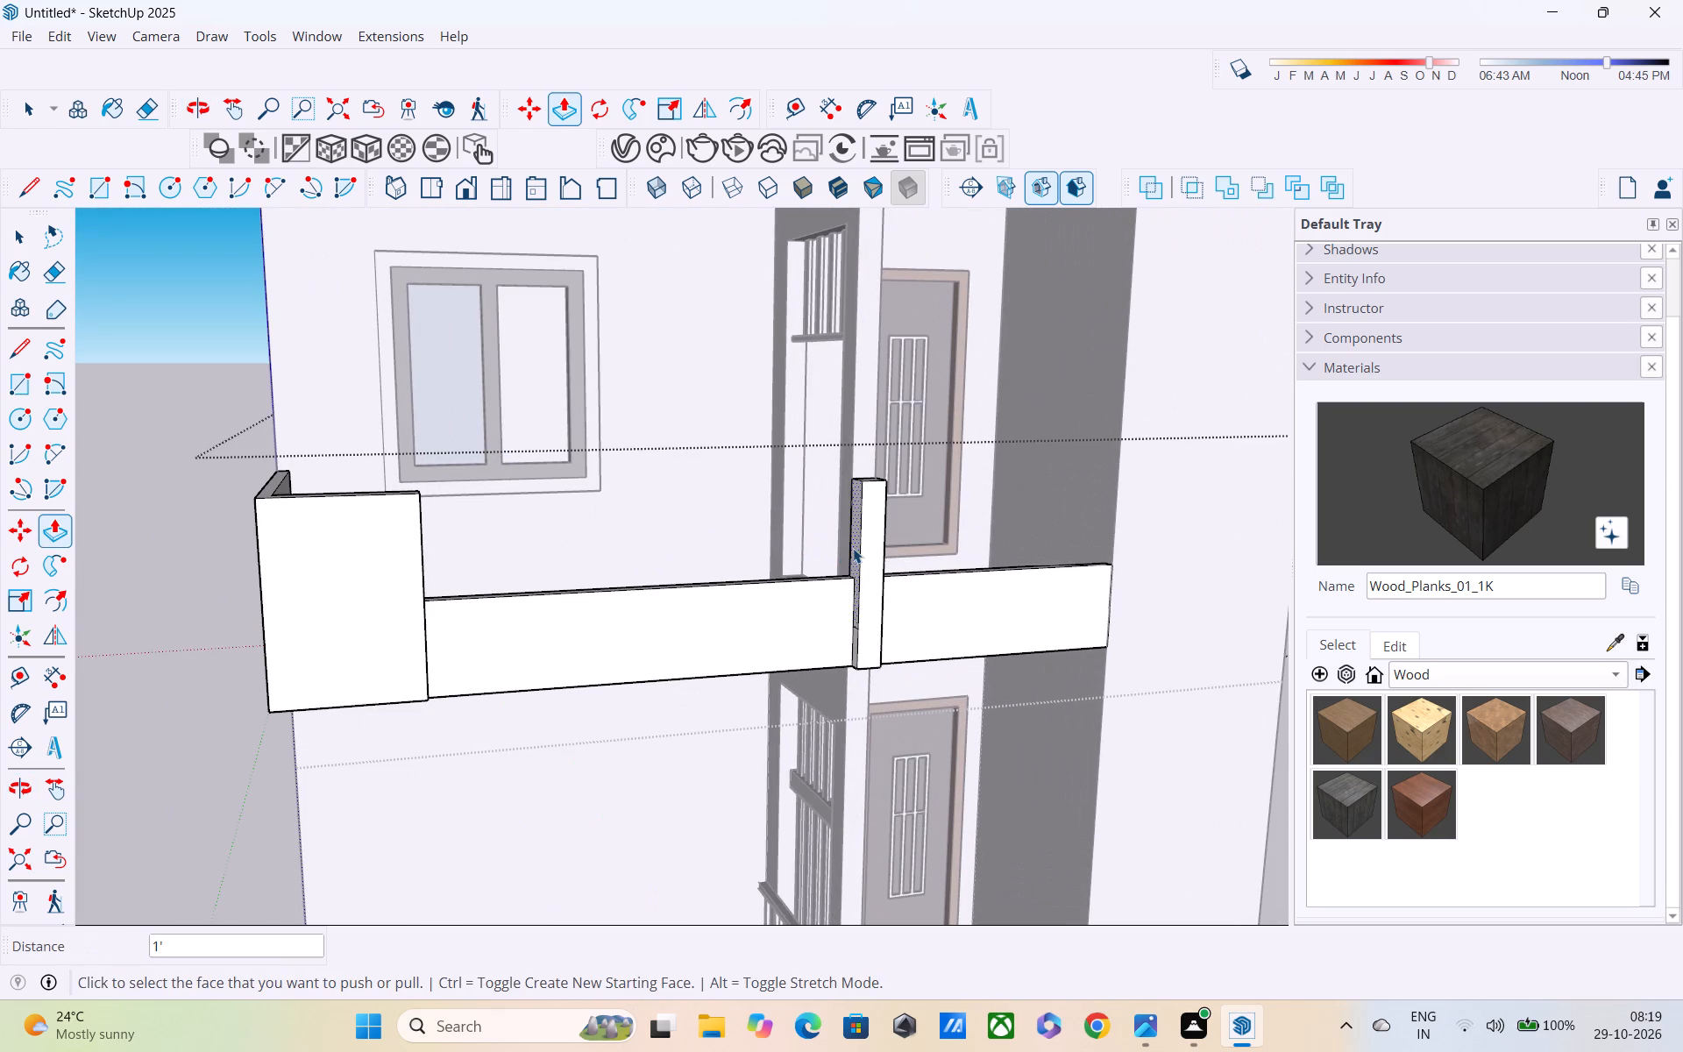
scroll(854, 554, up, 4)
middle_drag(878, 672, 1113, 677)
scroll(871, 666, up, 5)
key(e)
scroll(949, 565, up, 5)
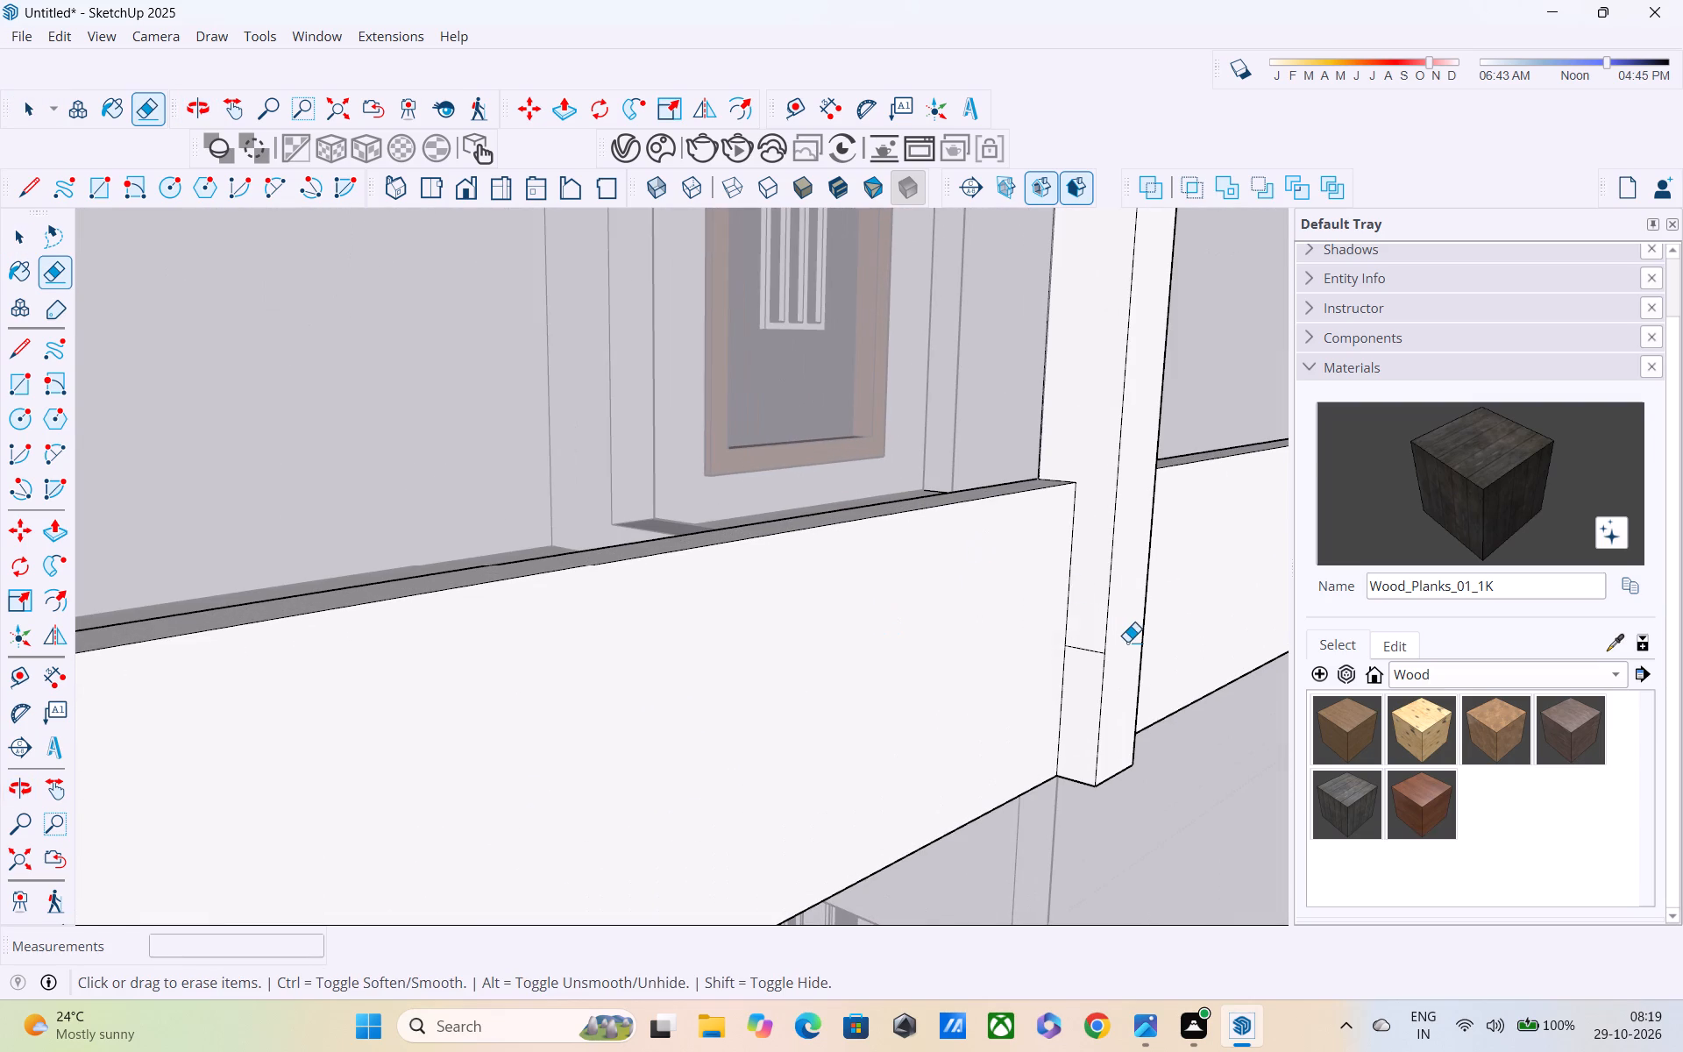
drag(1086, 618, 1084, 675)
Erase only the leftover short horizontal line on the post's opposite side face, undoing any erasure that includes its vertical edge.
scroll(1080, 656, down, 8)
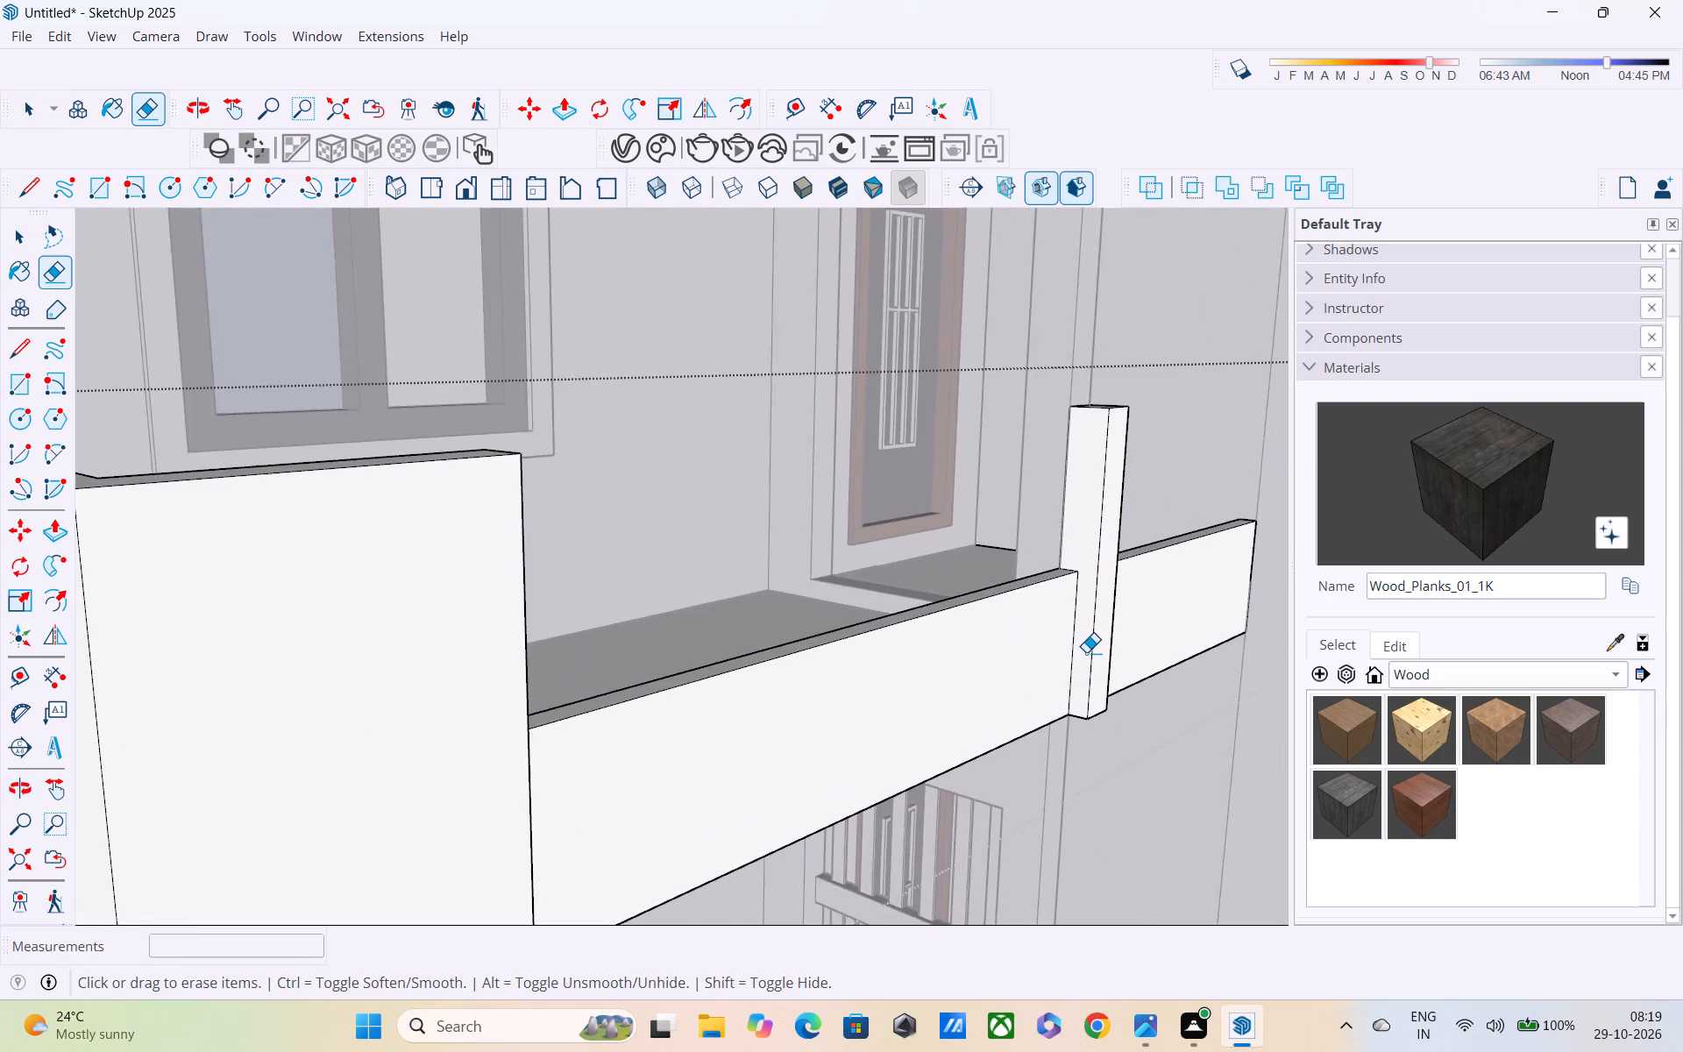
middle_drag(1074, 646, 891, 514)
scroll(885, 507, up, 1)
scroll(875, 494, down, 7)
middle_drag(884, 492, 394, 529)
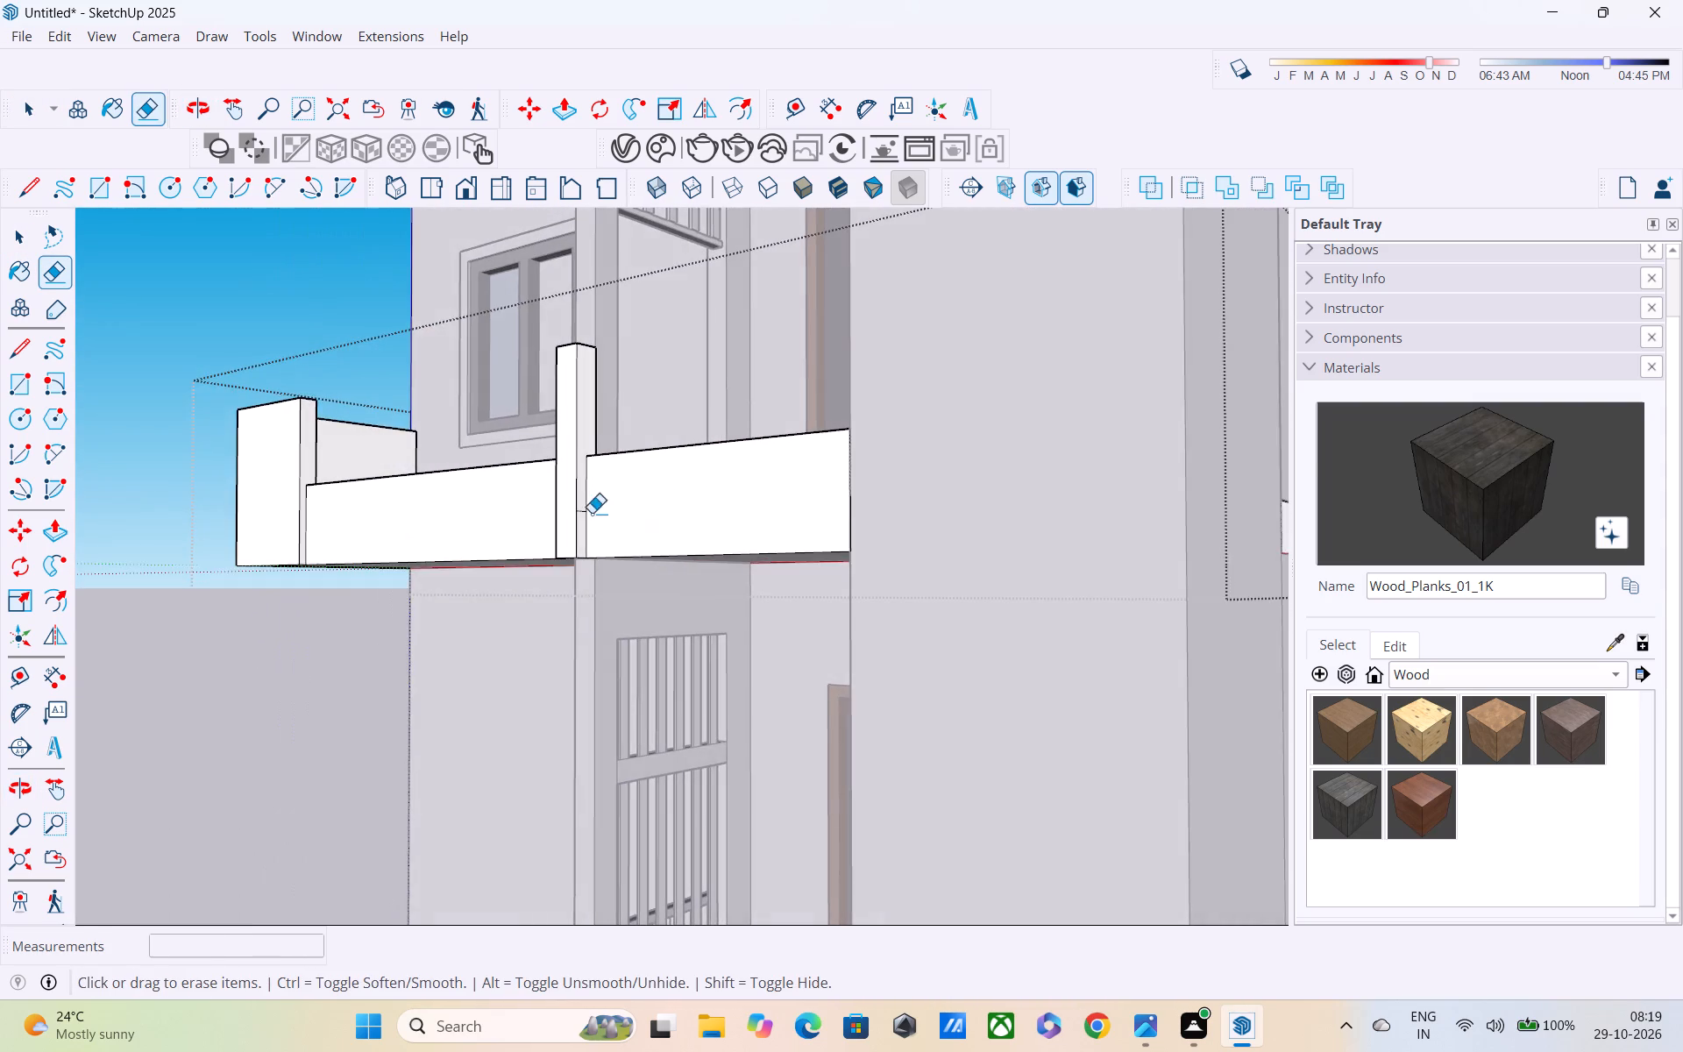
scroll(600, 516, up, 11)
drag(541, 476, 502, 555)
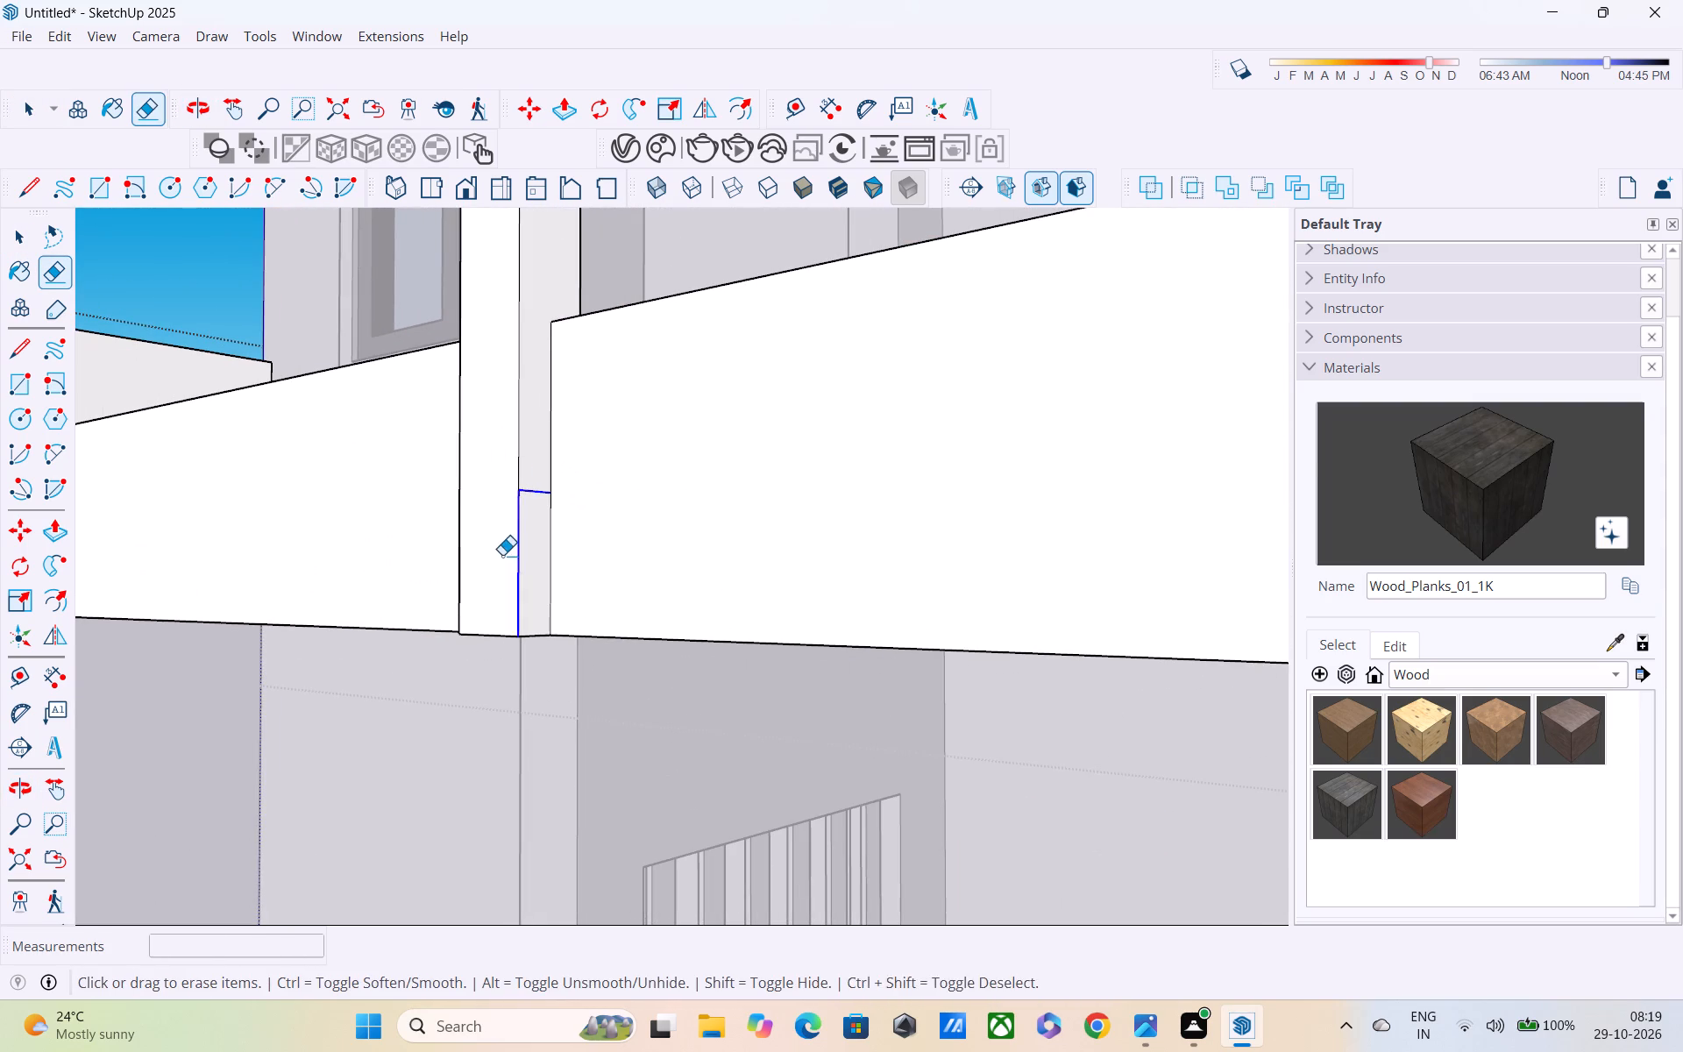
key(ctrl+z)
scroll(550, 500, up, 4)
drag(536, 466, 524, 503)
Examine the balcony parapet from its doorway end to the taller corner wall, including the full house front.
scroll(522, 500, down, 5)
shift+middle_drag(521, 497, 1350, 586)
middle_drag(873, 501, 864, 689)
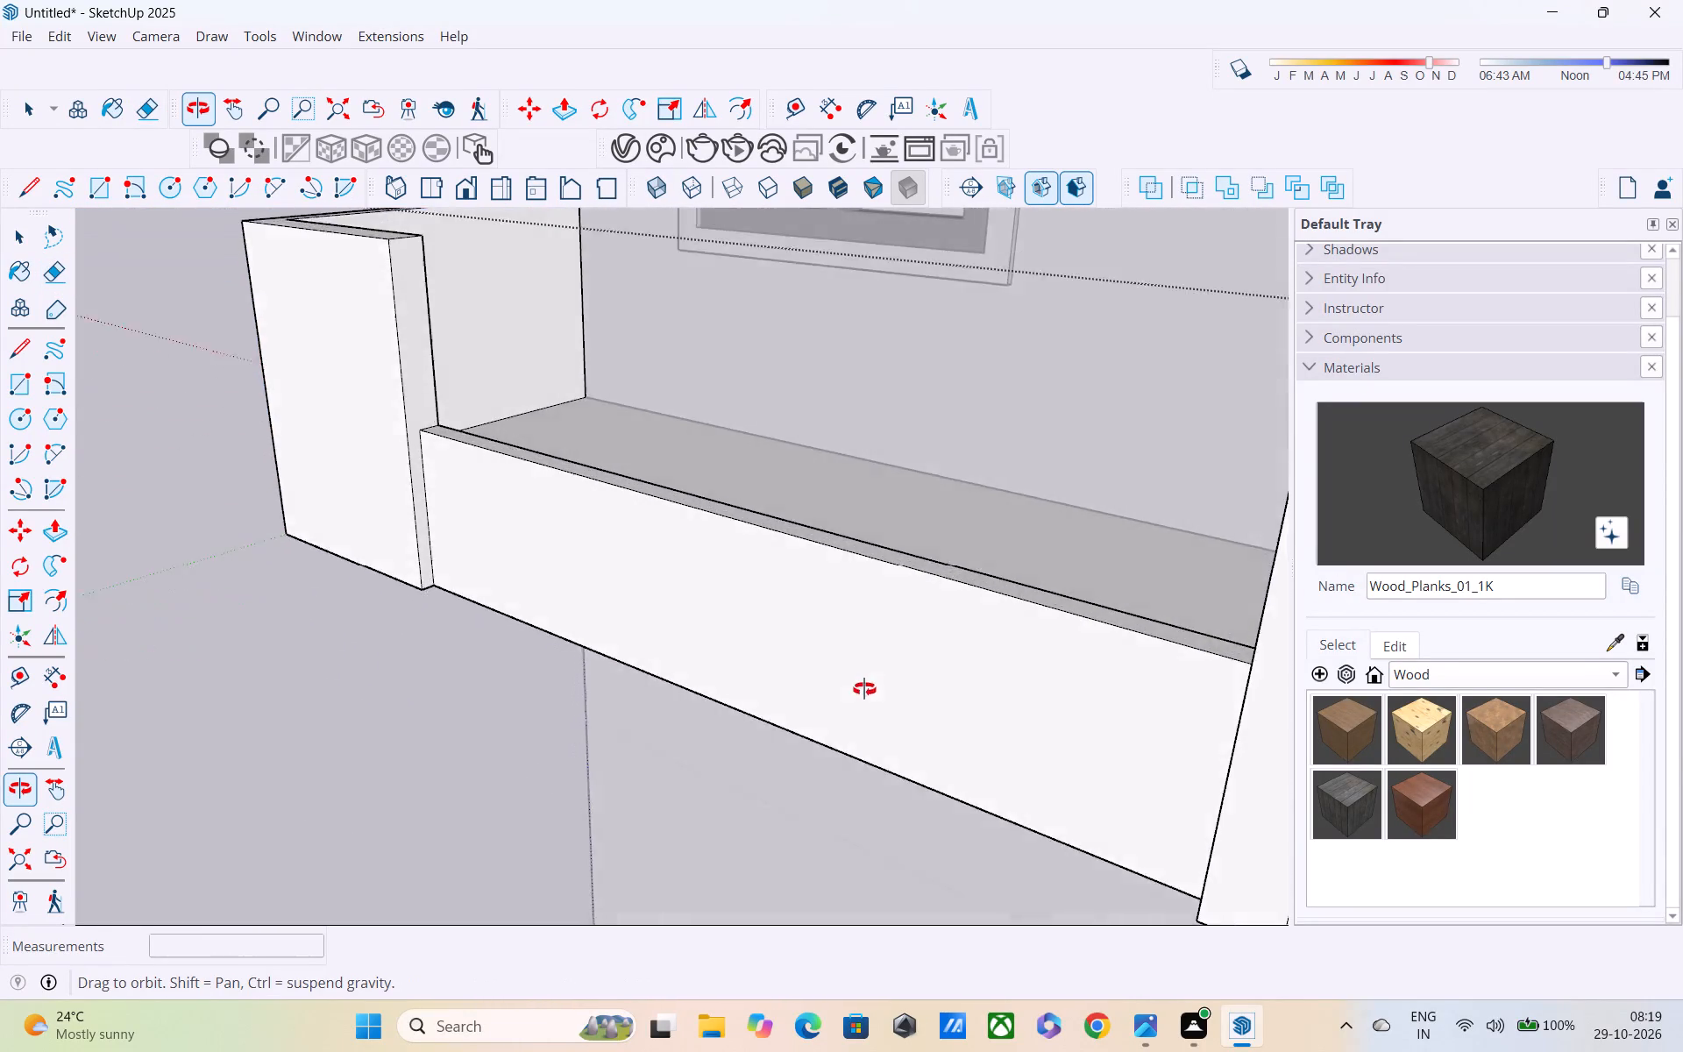
middle_drag(864, 689, 775, 663)
scroll(713, 614, down, 11)
middle_drag(698, 593, 945, 564)
scroll(949, 560, down, 8)
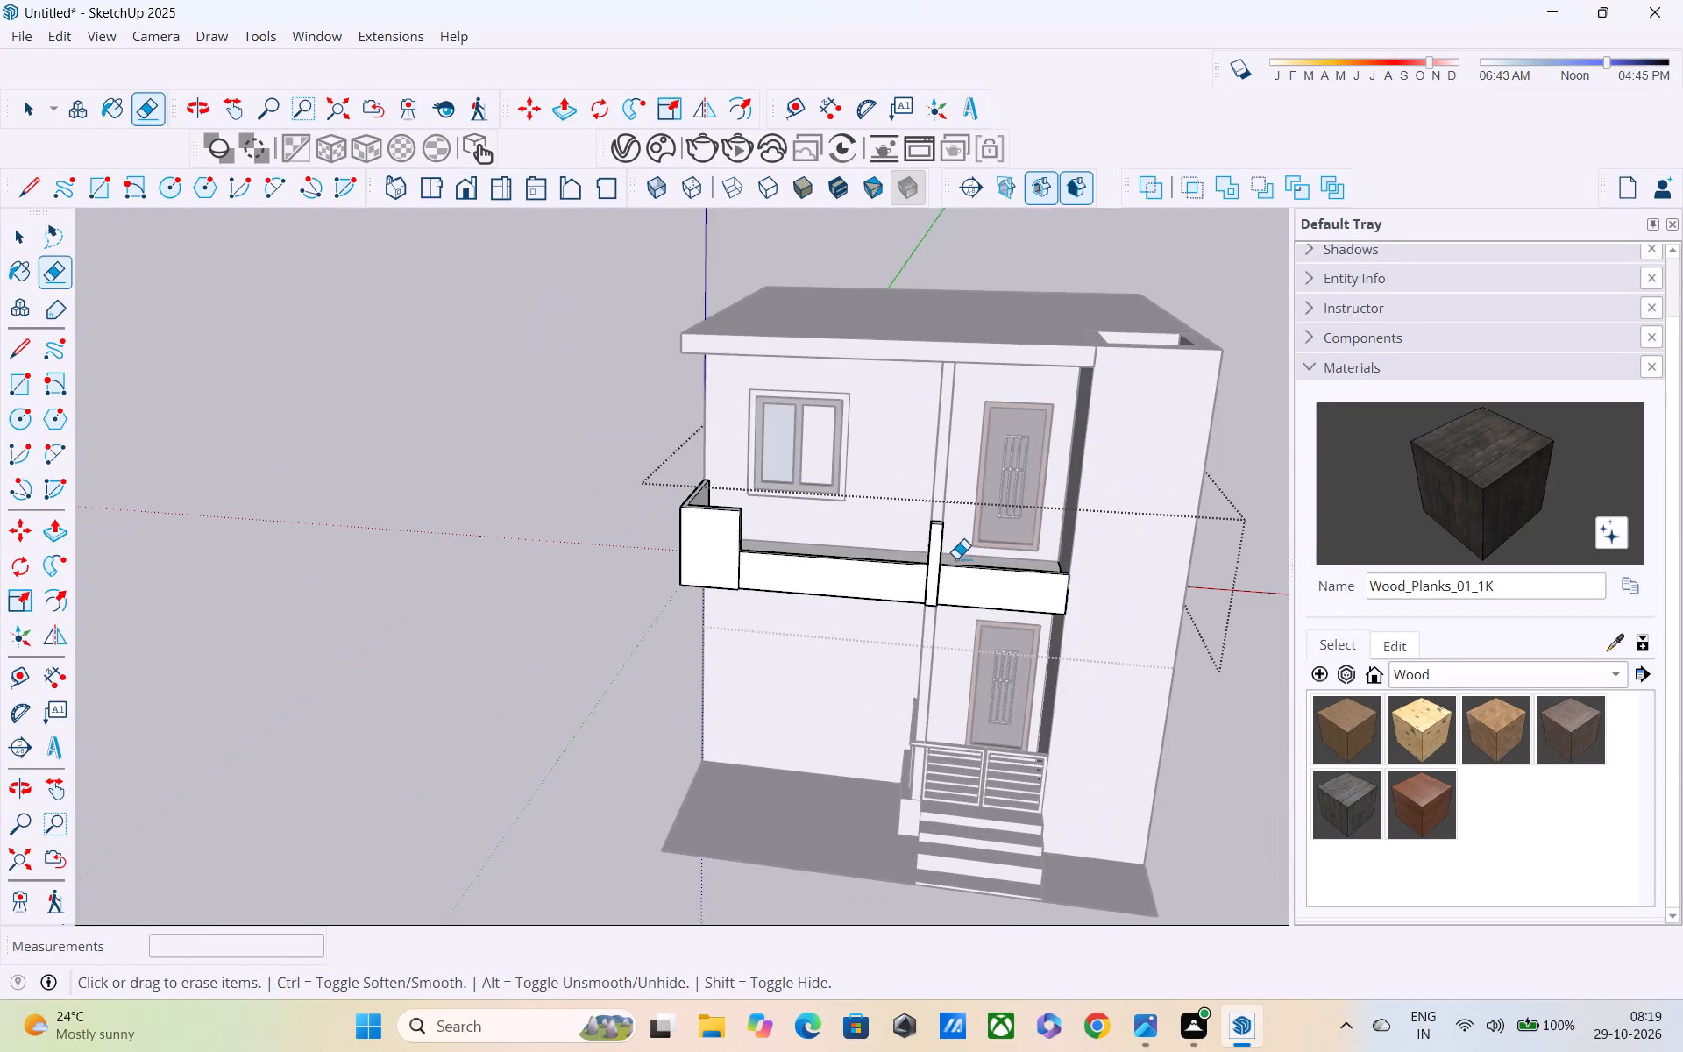
Finish editing the balcony group and return to the whole house model.
middle_drag(956, 571, 962, 484)
scroll(967, 495, down, 5)
middle_drag(968, 600, 1169, 605)
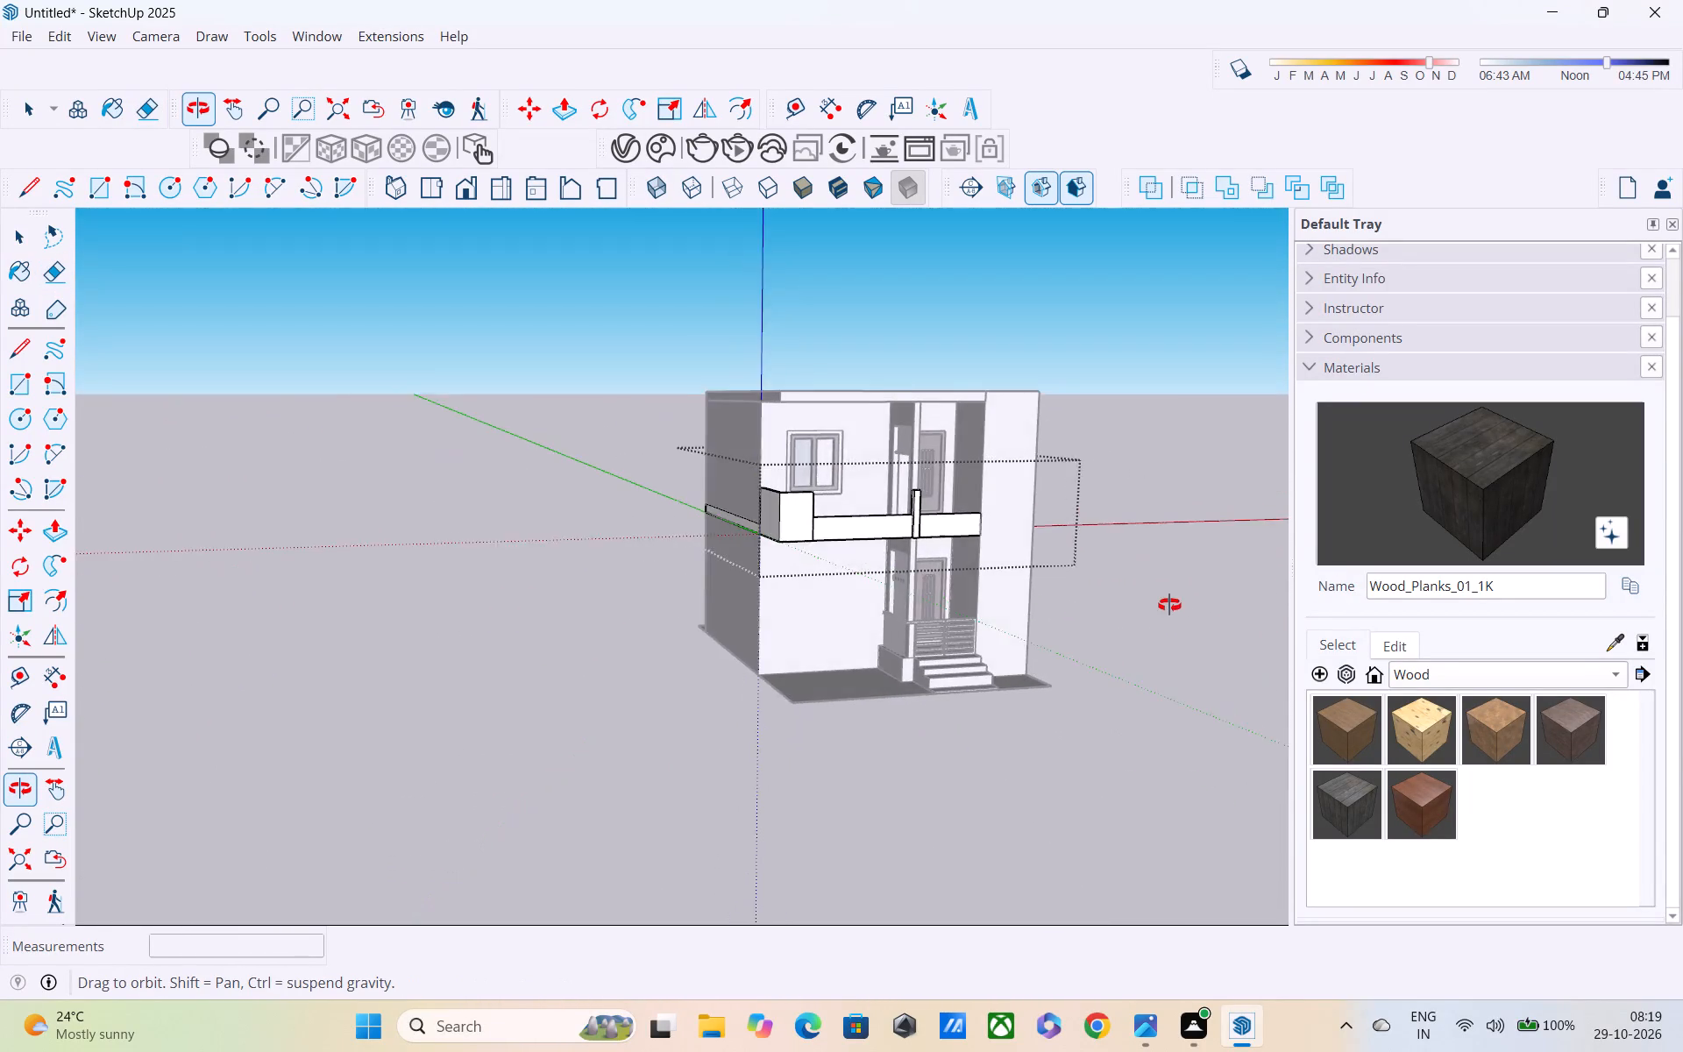
middle_drag(1169, 605, 1151, 579)
key(space)
click(1107, 411)
Examine the balcony parapet, post and doorways from the front, the side and below.
scroll(796, 612, up, 5)
scroll(1060, 438, up, 4)
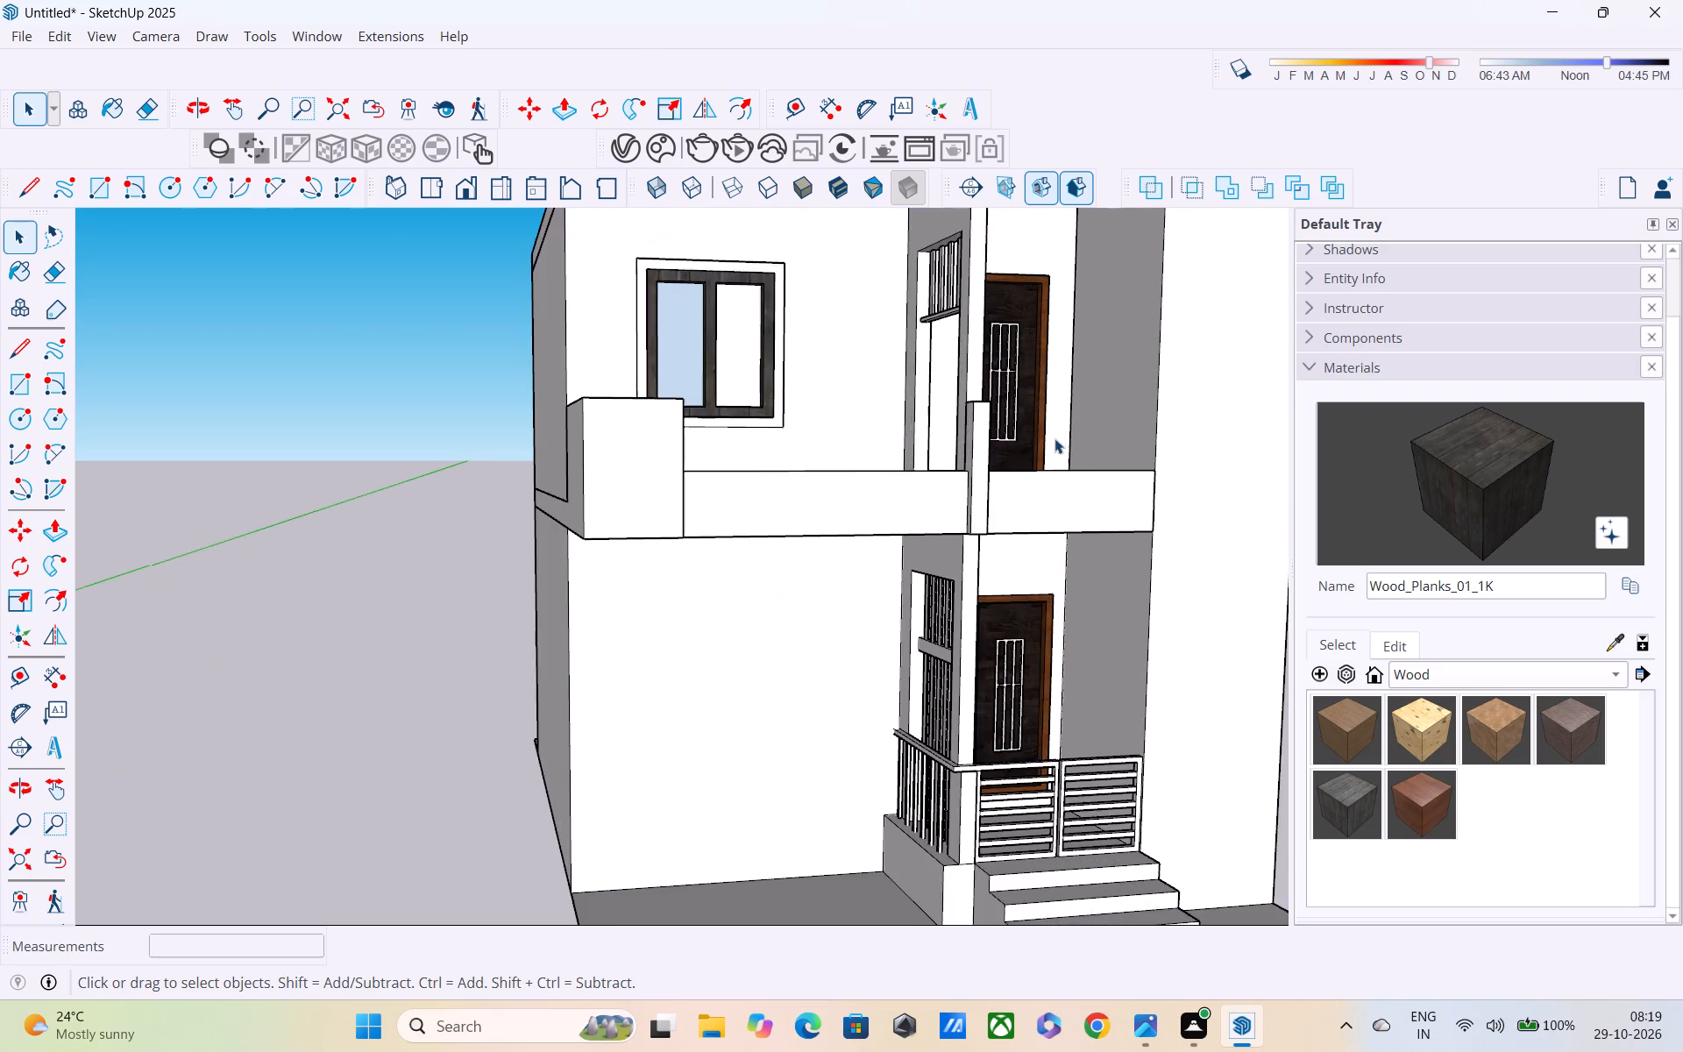
middle_drag(974, 448, 1243, 535)
scroll(1140, 478, up, 3)
middle_drag(1126, 479, 254, 490)
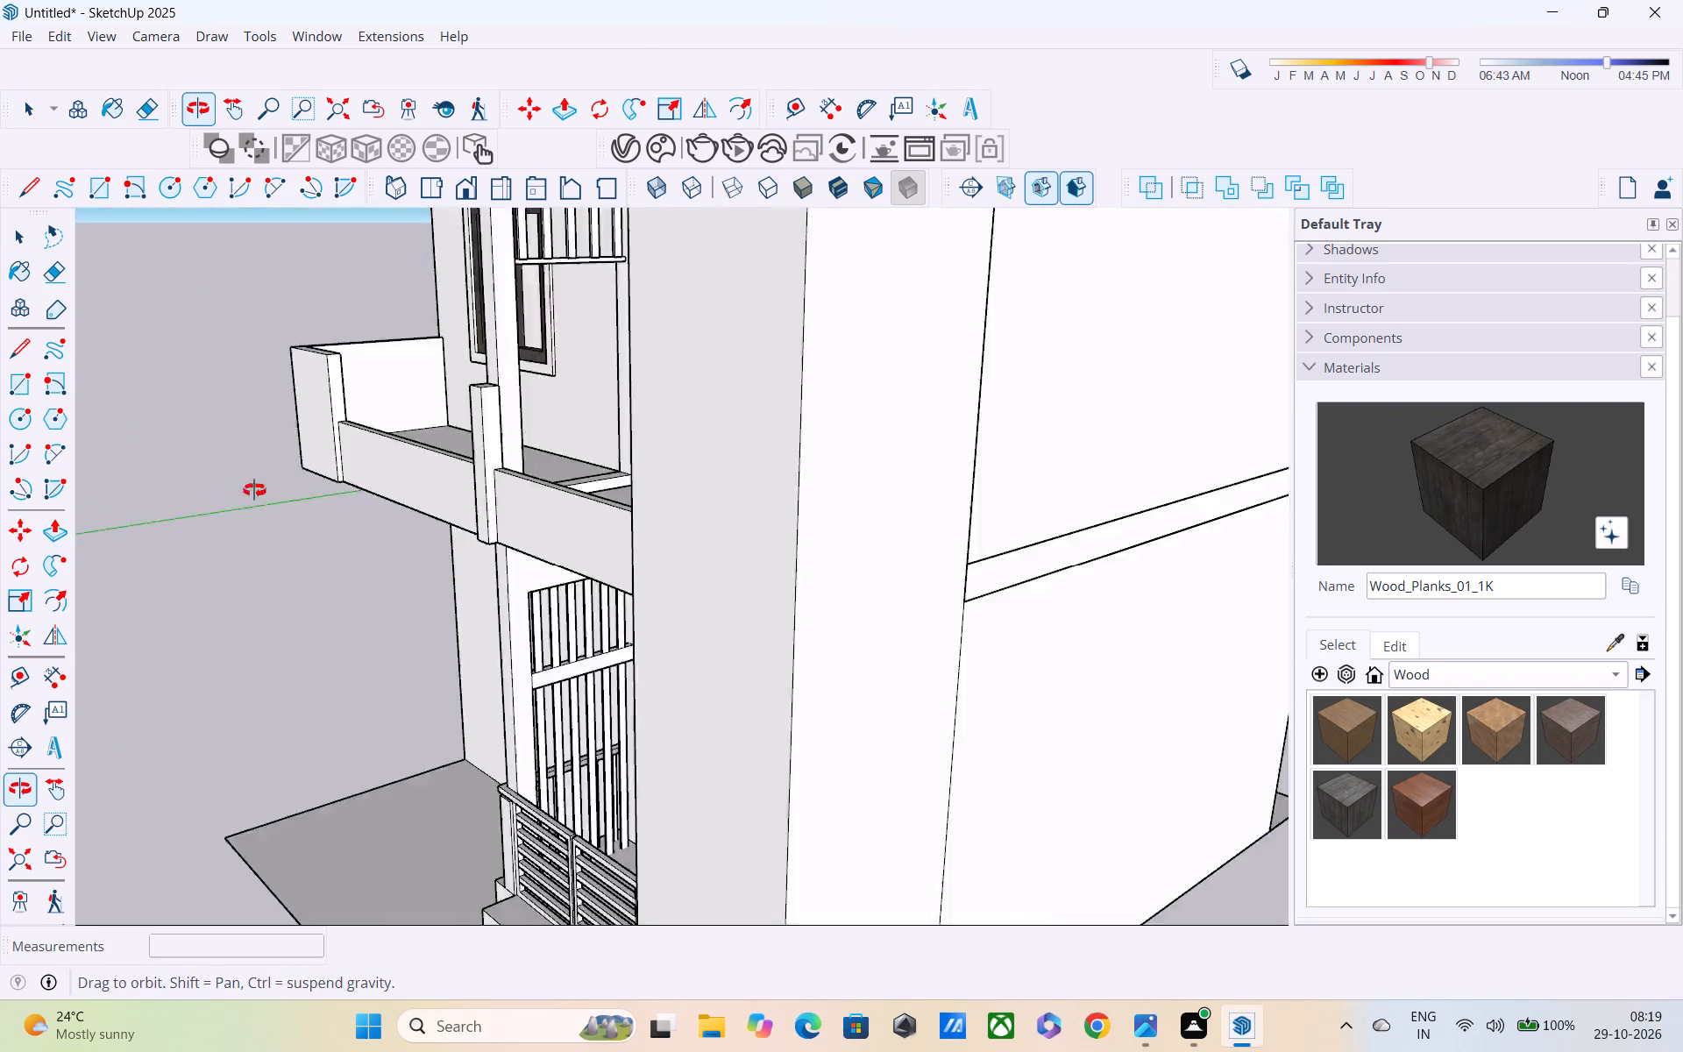
middle_drag(254, 490, 443, 207)
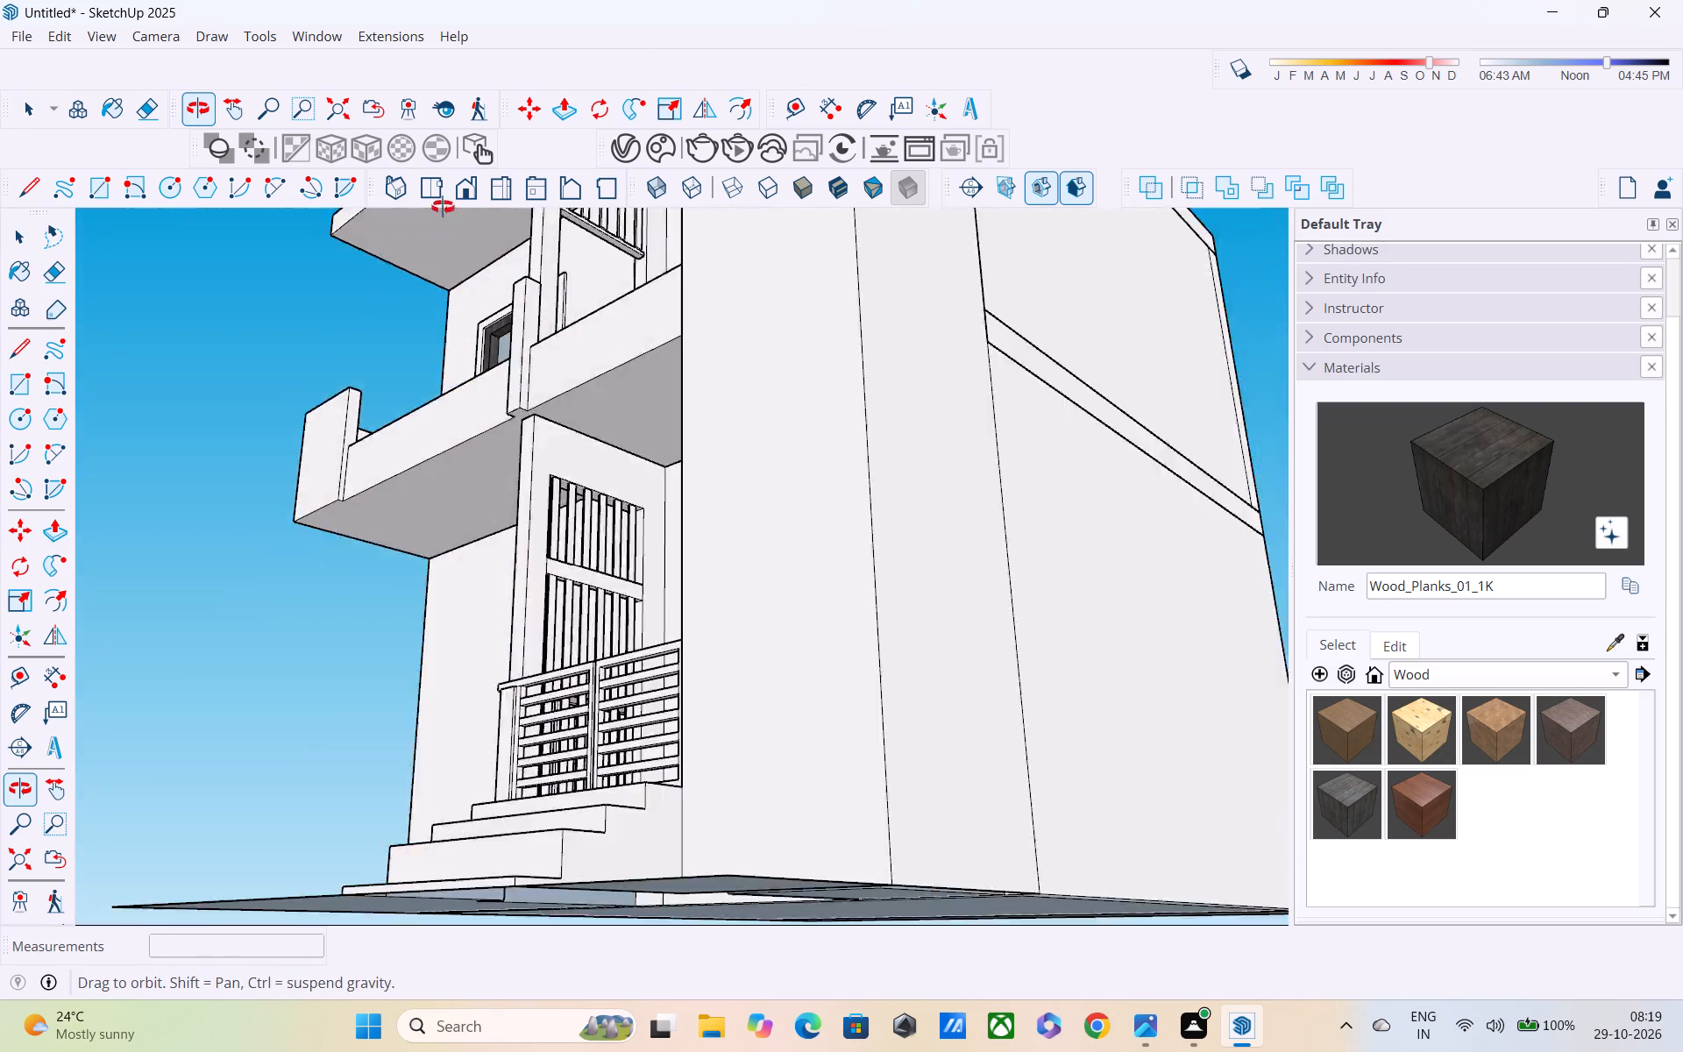
middle_drag(443, 207, 778, 452)
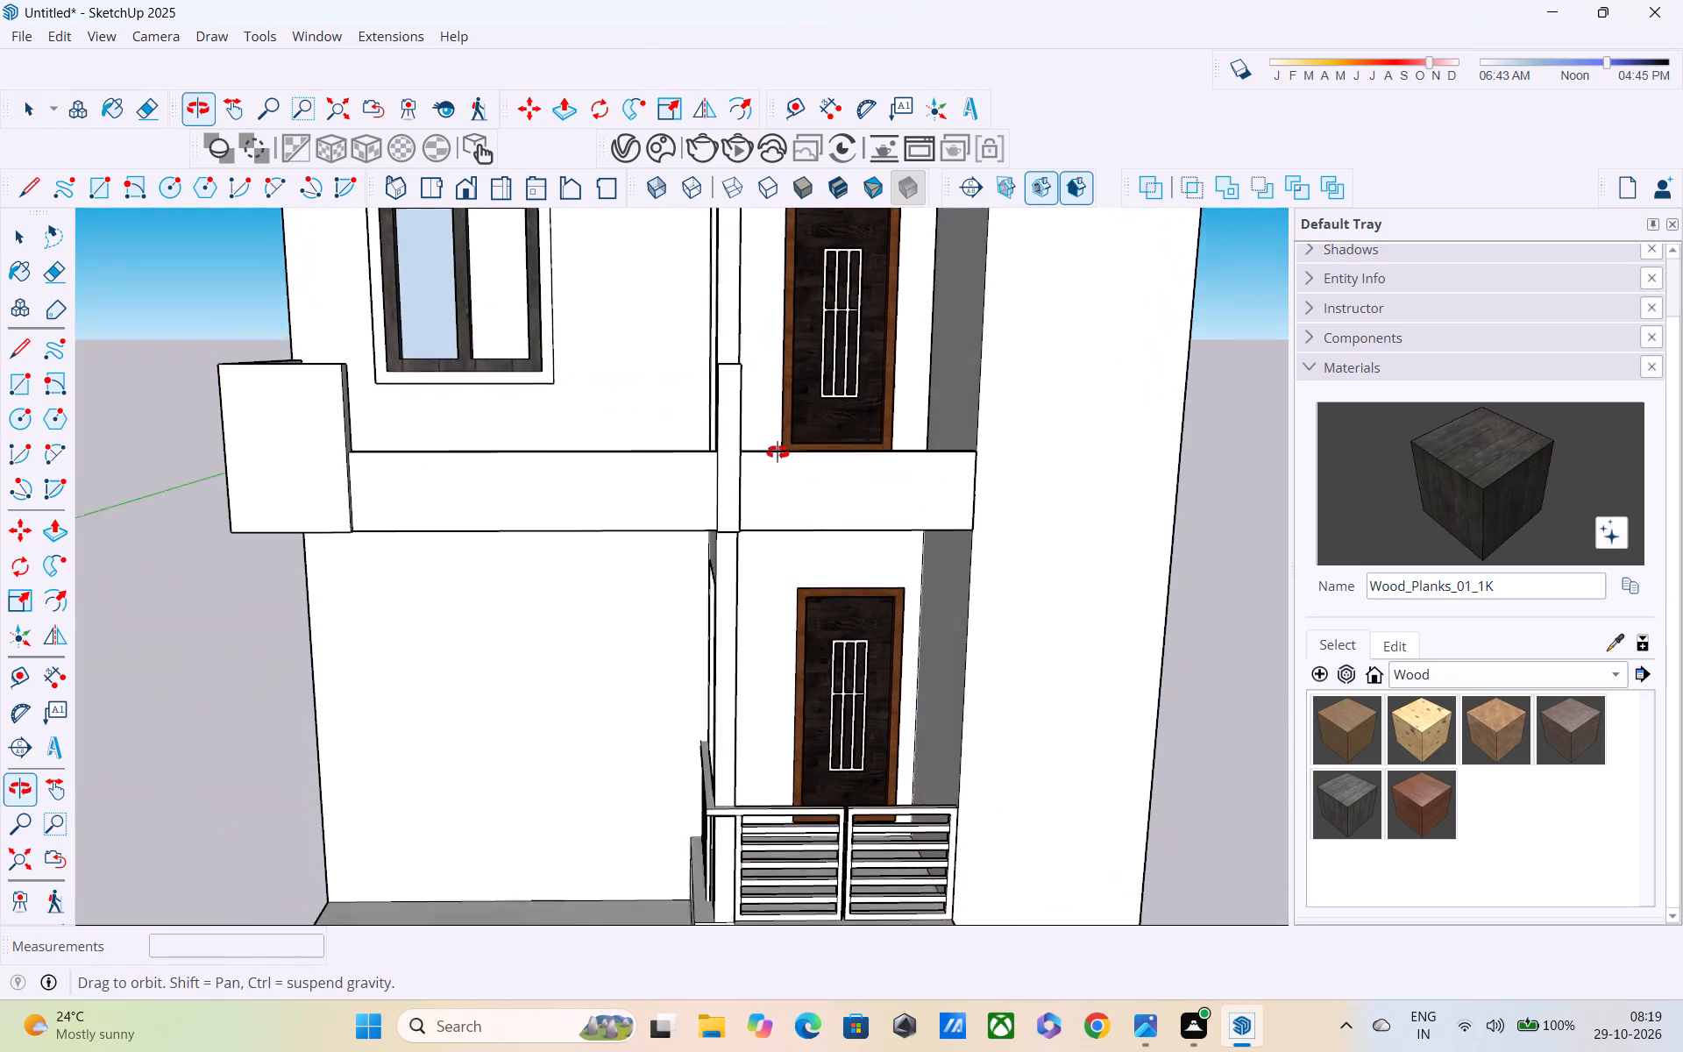
middle_drag(778, 452, 779, 458)
scroll(716, 388, up, 5)
middle_drag(752, 384, 794, 496)
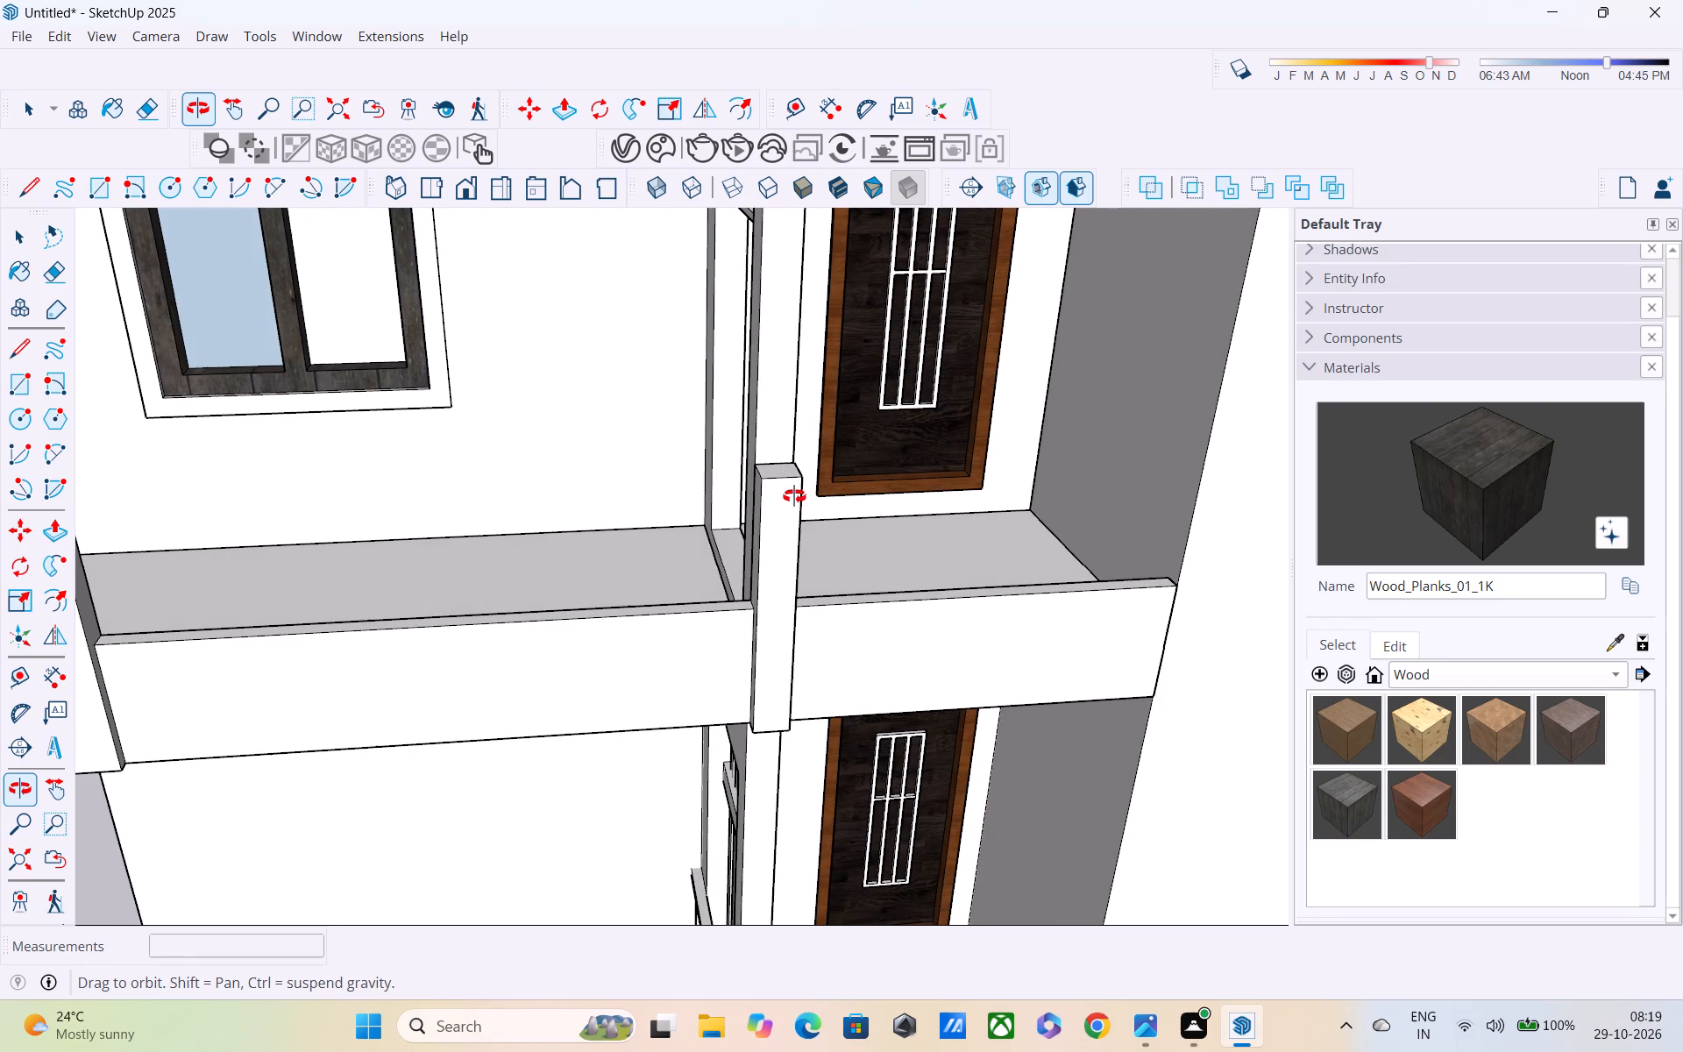
middle_drag(794, 496, 793, 495)
scroll(757, 488, down, 4)
middle_drag(739, 487, 628, 445)
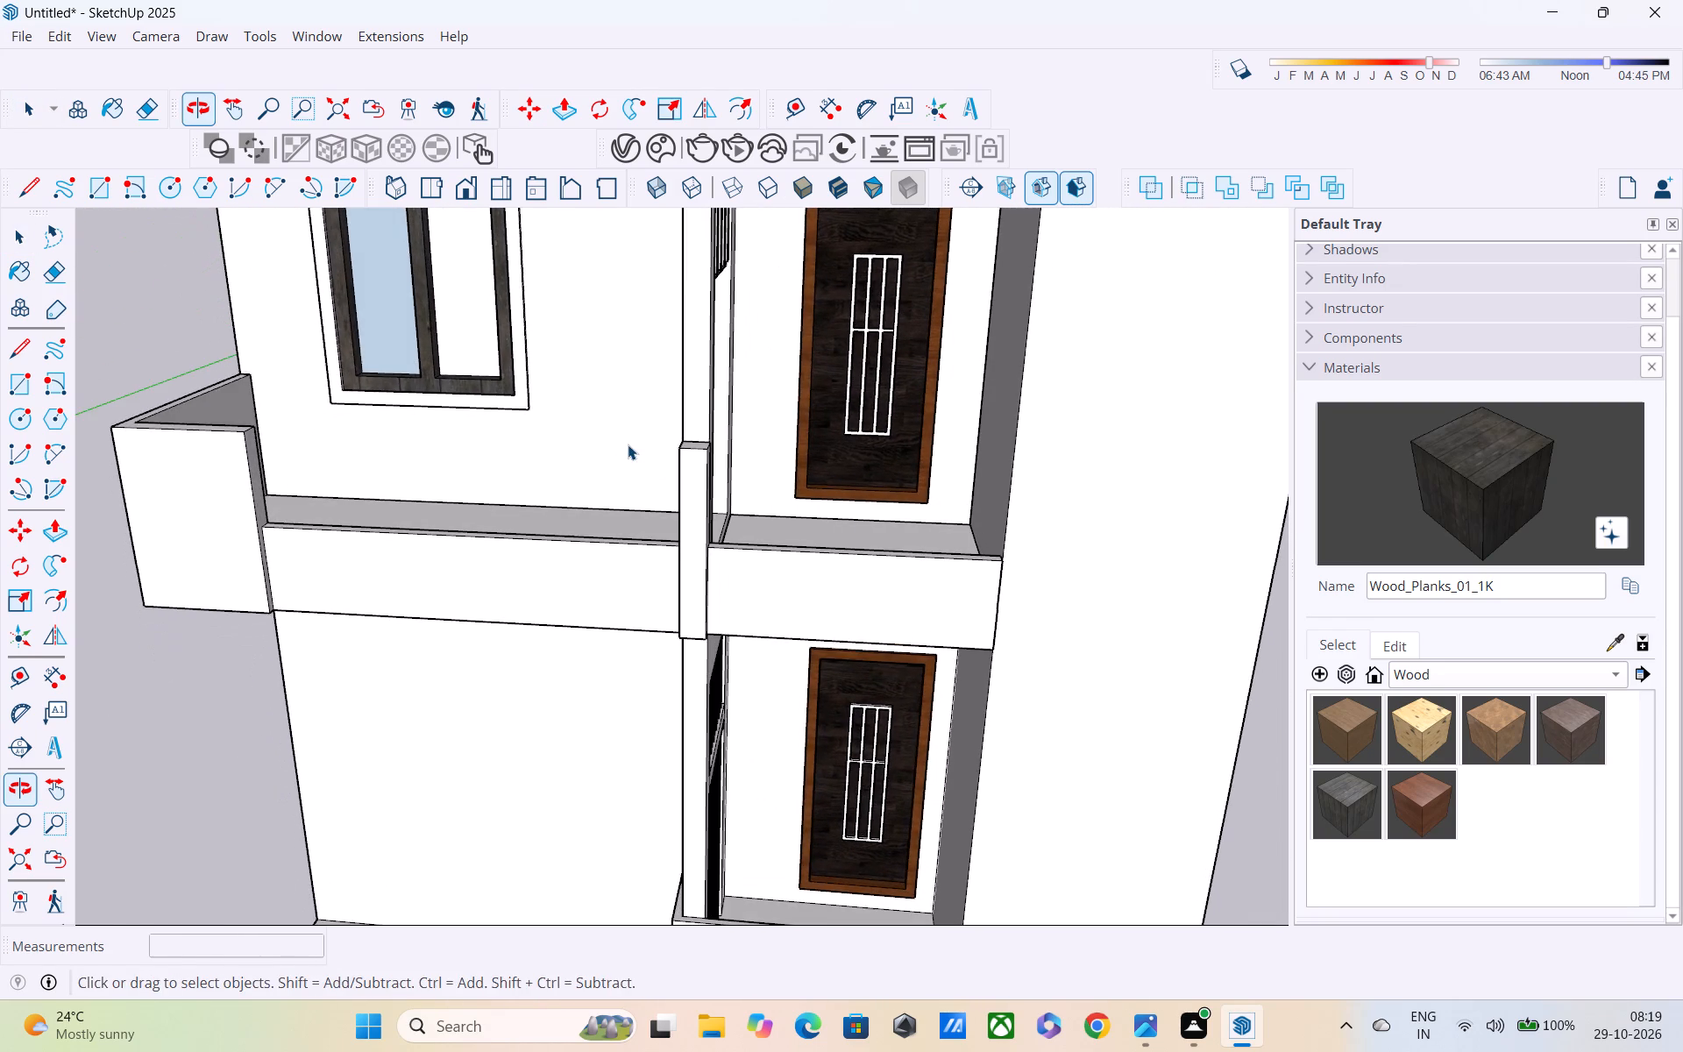
shift+middle_drag(628, 444, 1144, 466)
middle_drag(1012, 535, 471, 436)
Draw a small square near the top of the taller corner parapet's end face, on the side facing the front post.
scroll(525, 394, up, 4)
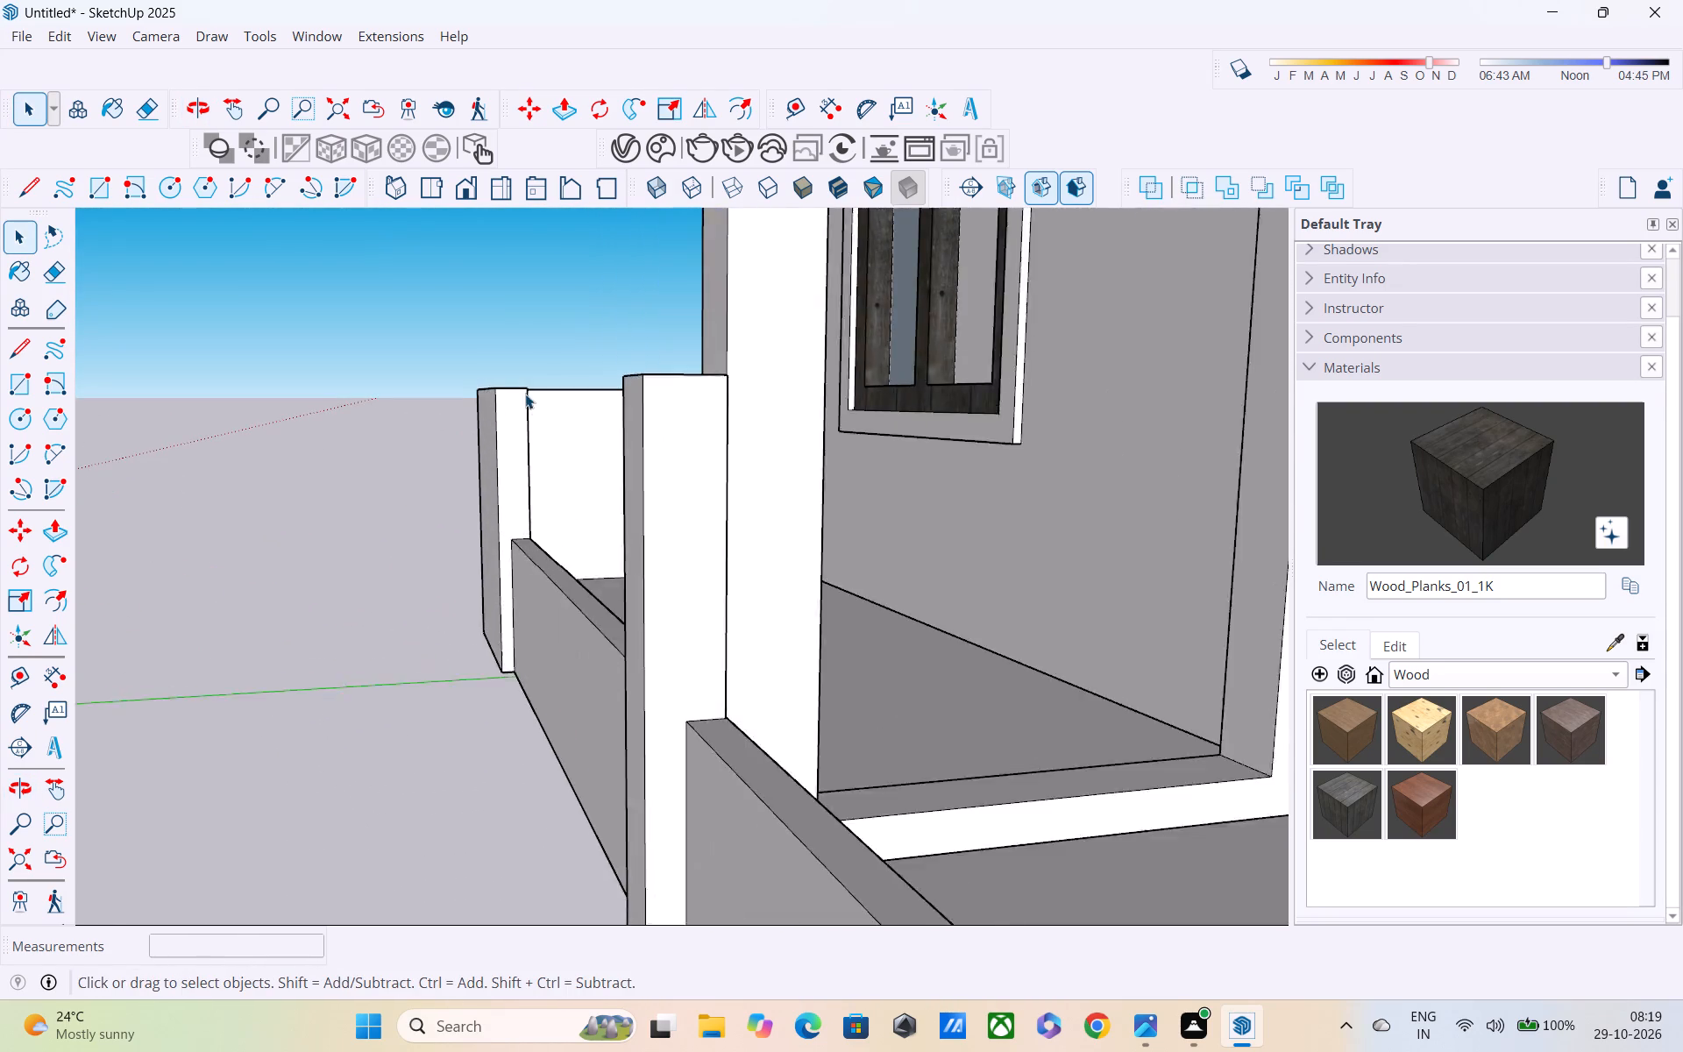
scroll(525, 394, up, 5)
key(r)
scroll(510, 418, up, 3)
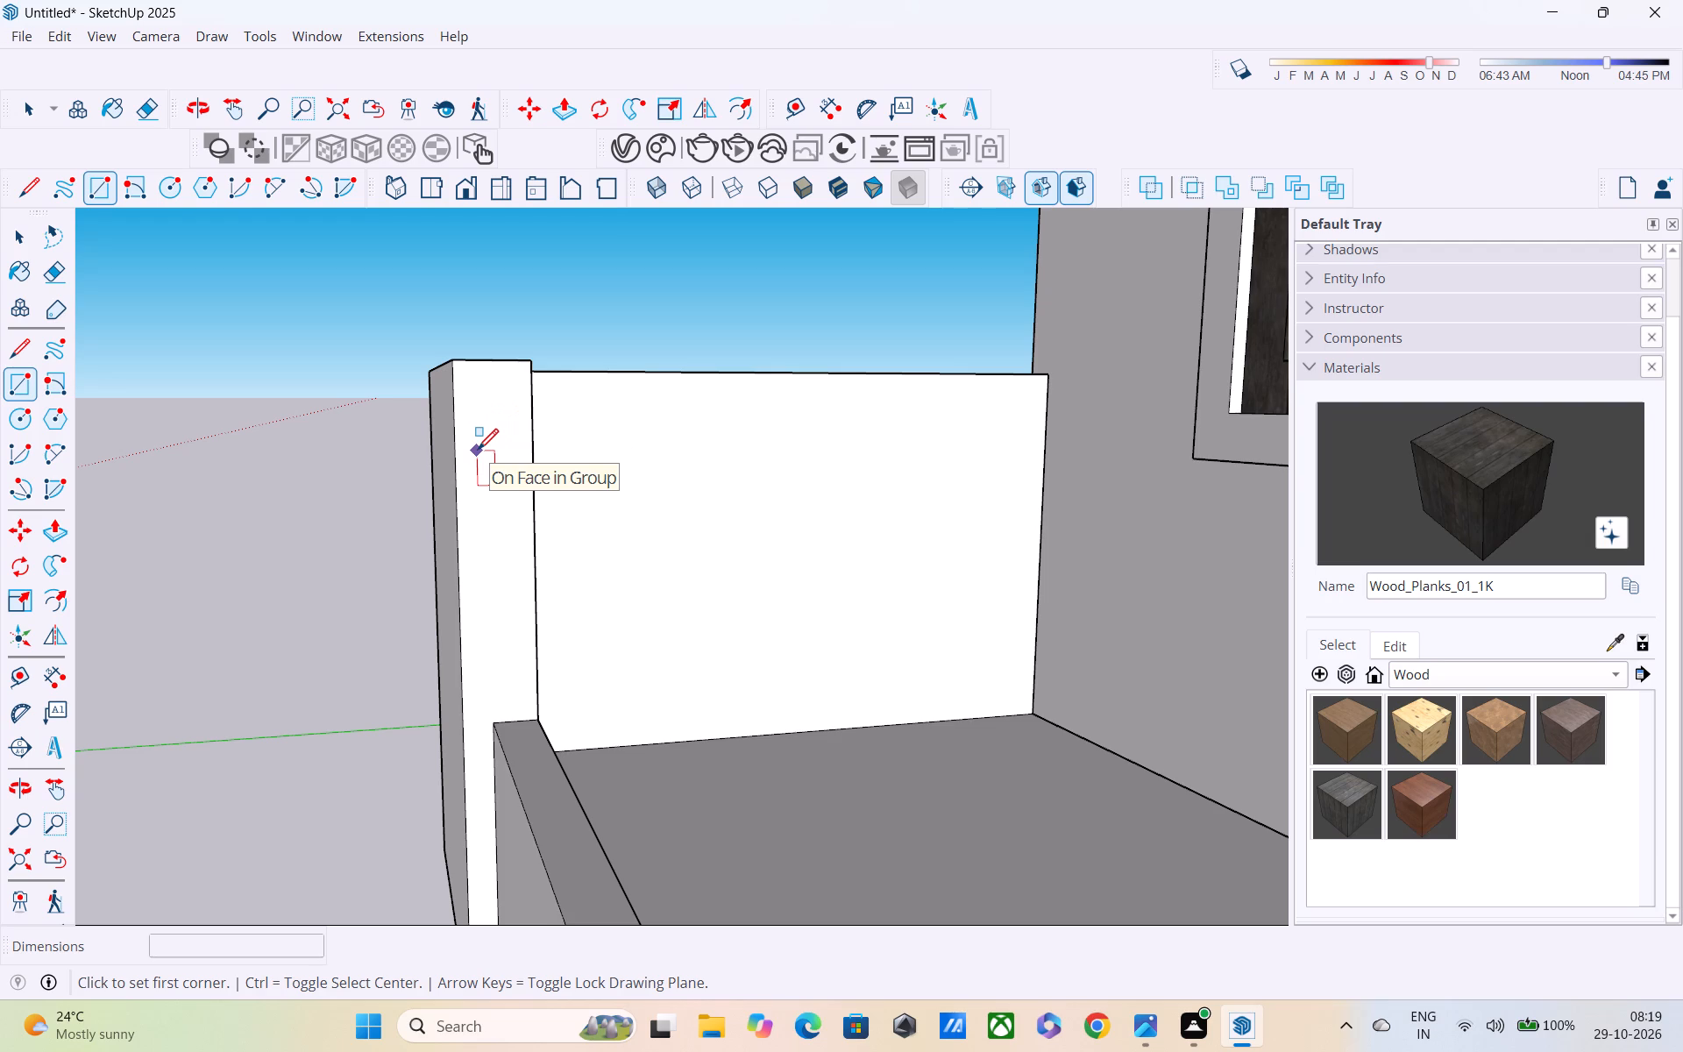
scroll(497, 411, up, 2)
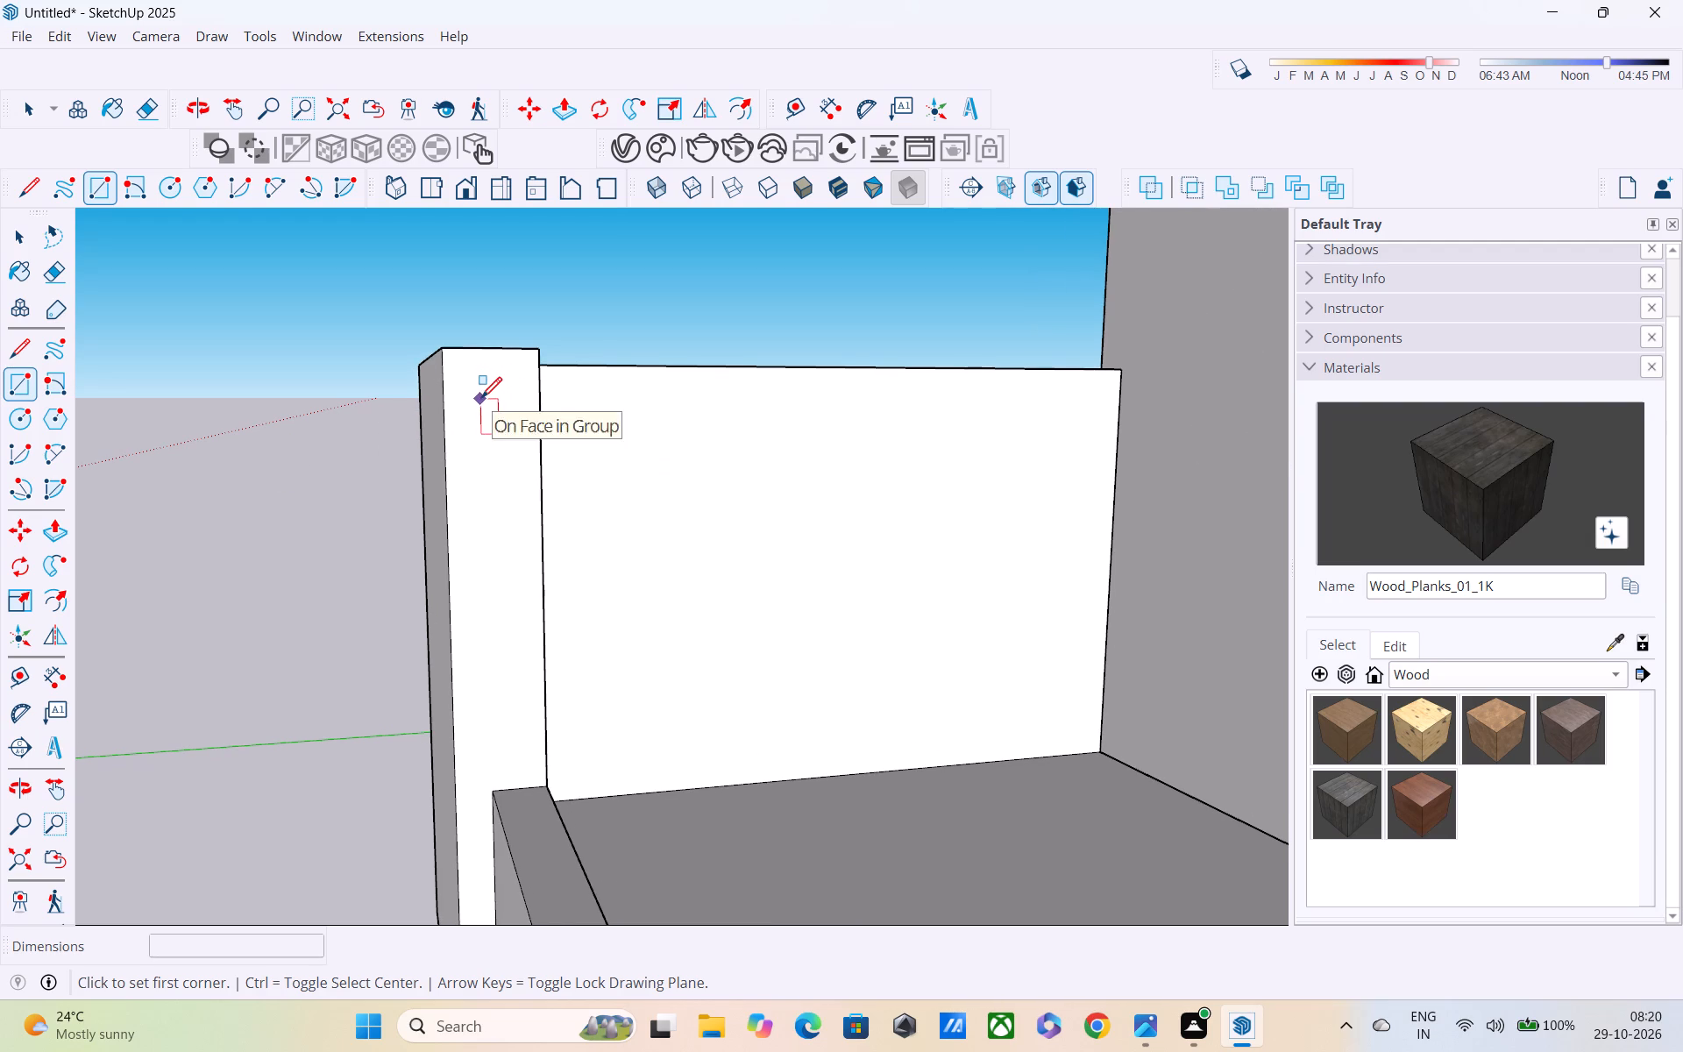
click(481, 400)
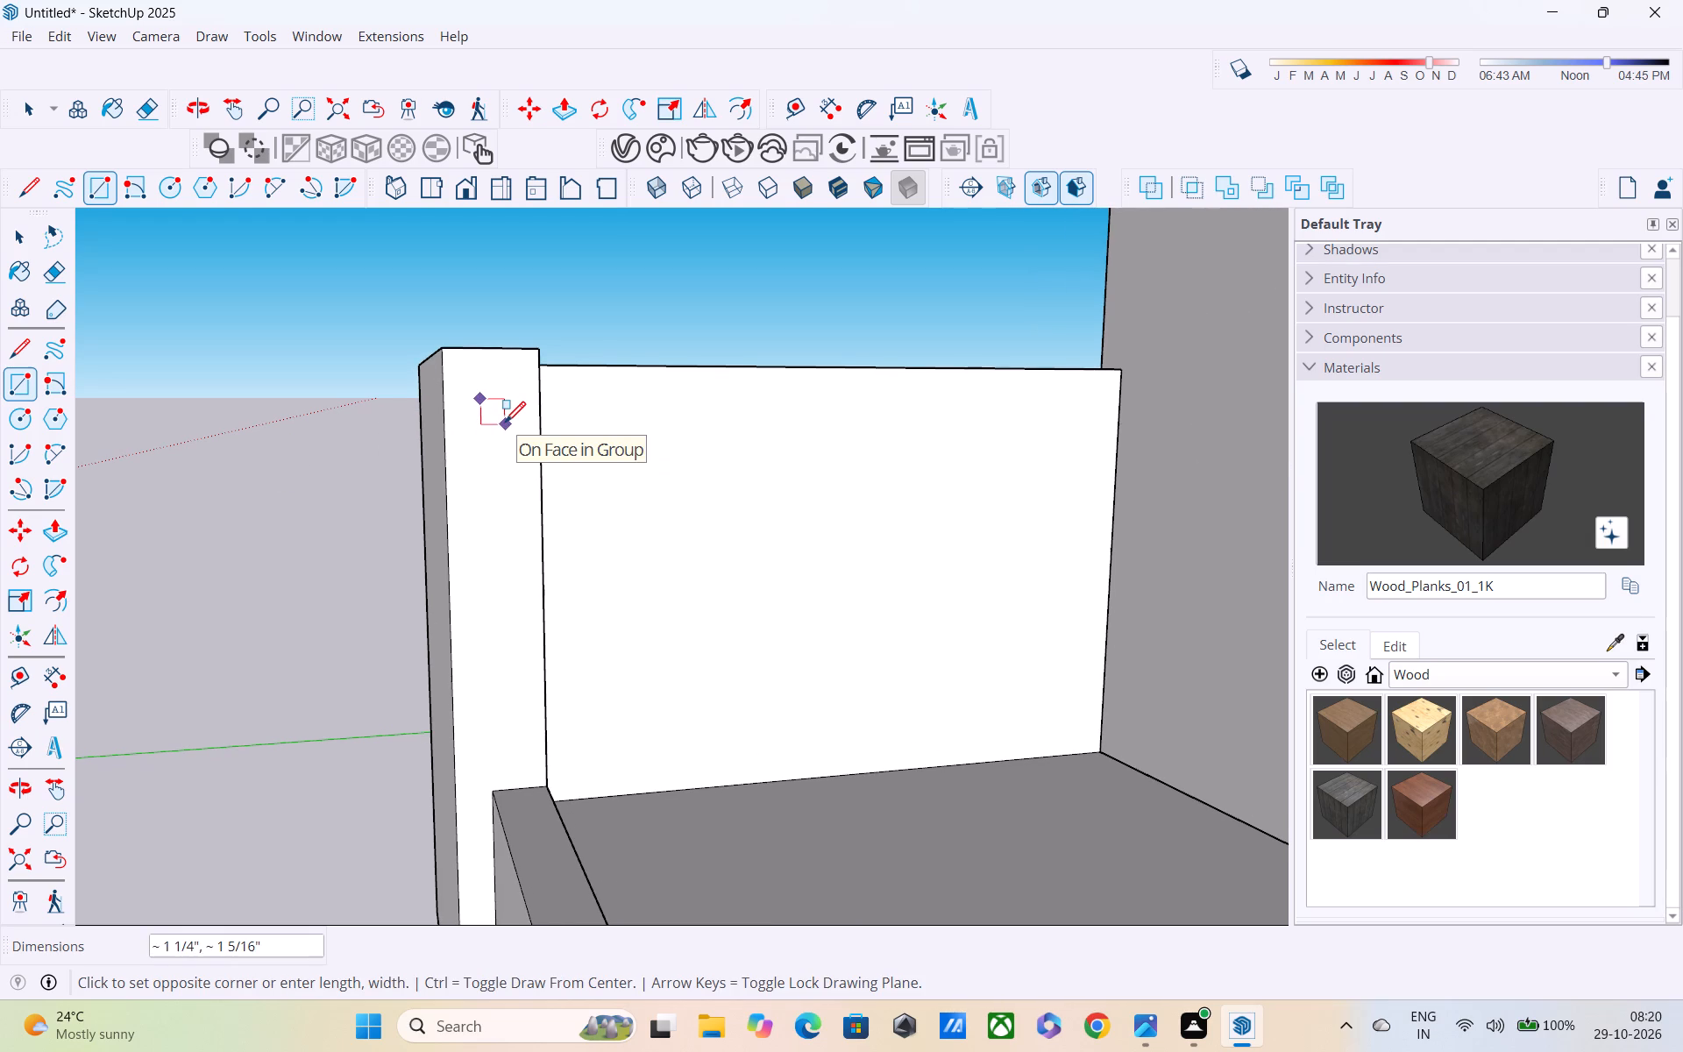
scroll(504, 423, up, 4)
click(502, 416)
key(space)
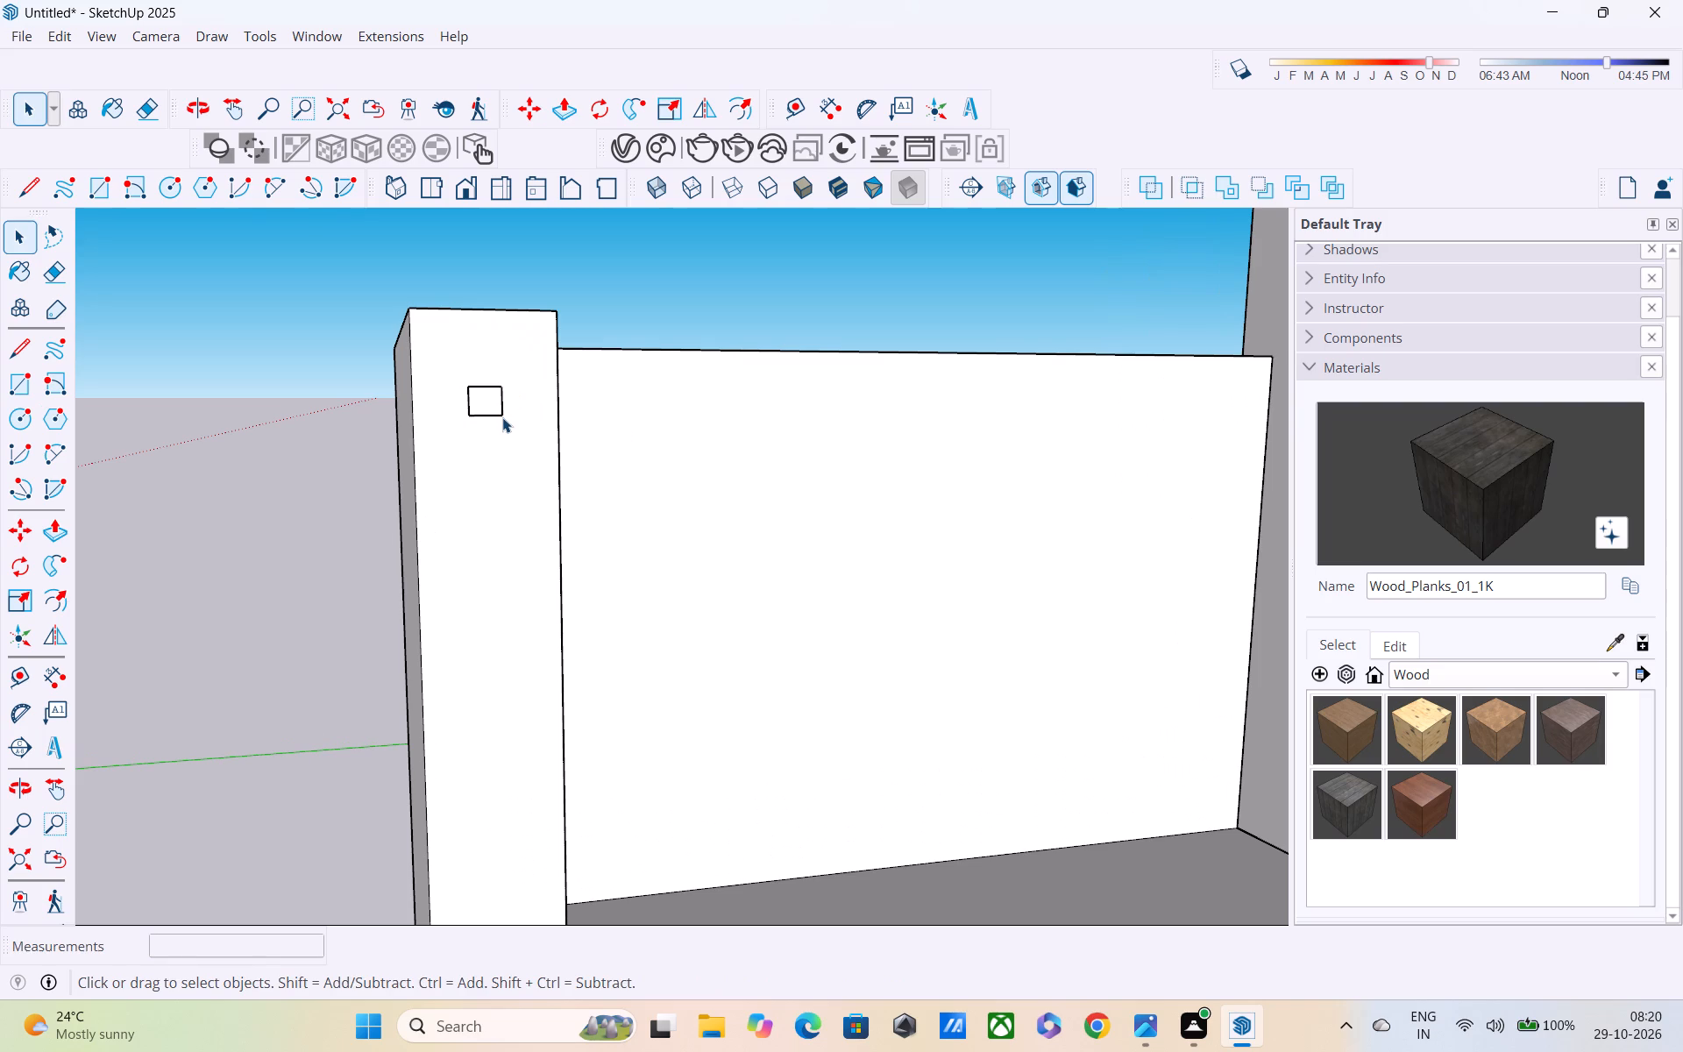
Extrude the small square about 1' 5 3/16" from the parapet's end face towards the front post as a rail bar.
key(p)
click(479, 402)
scroll(522, 454, down, 5)
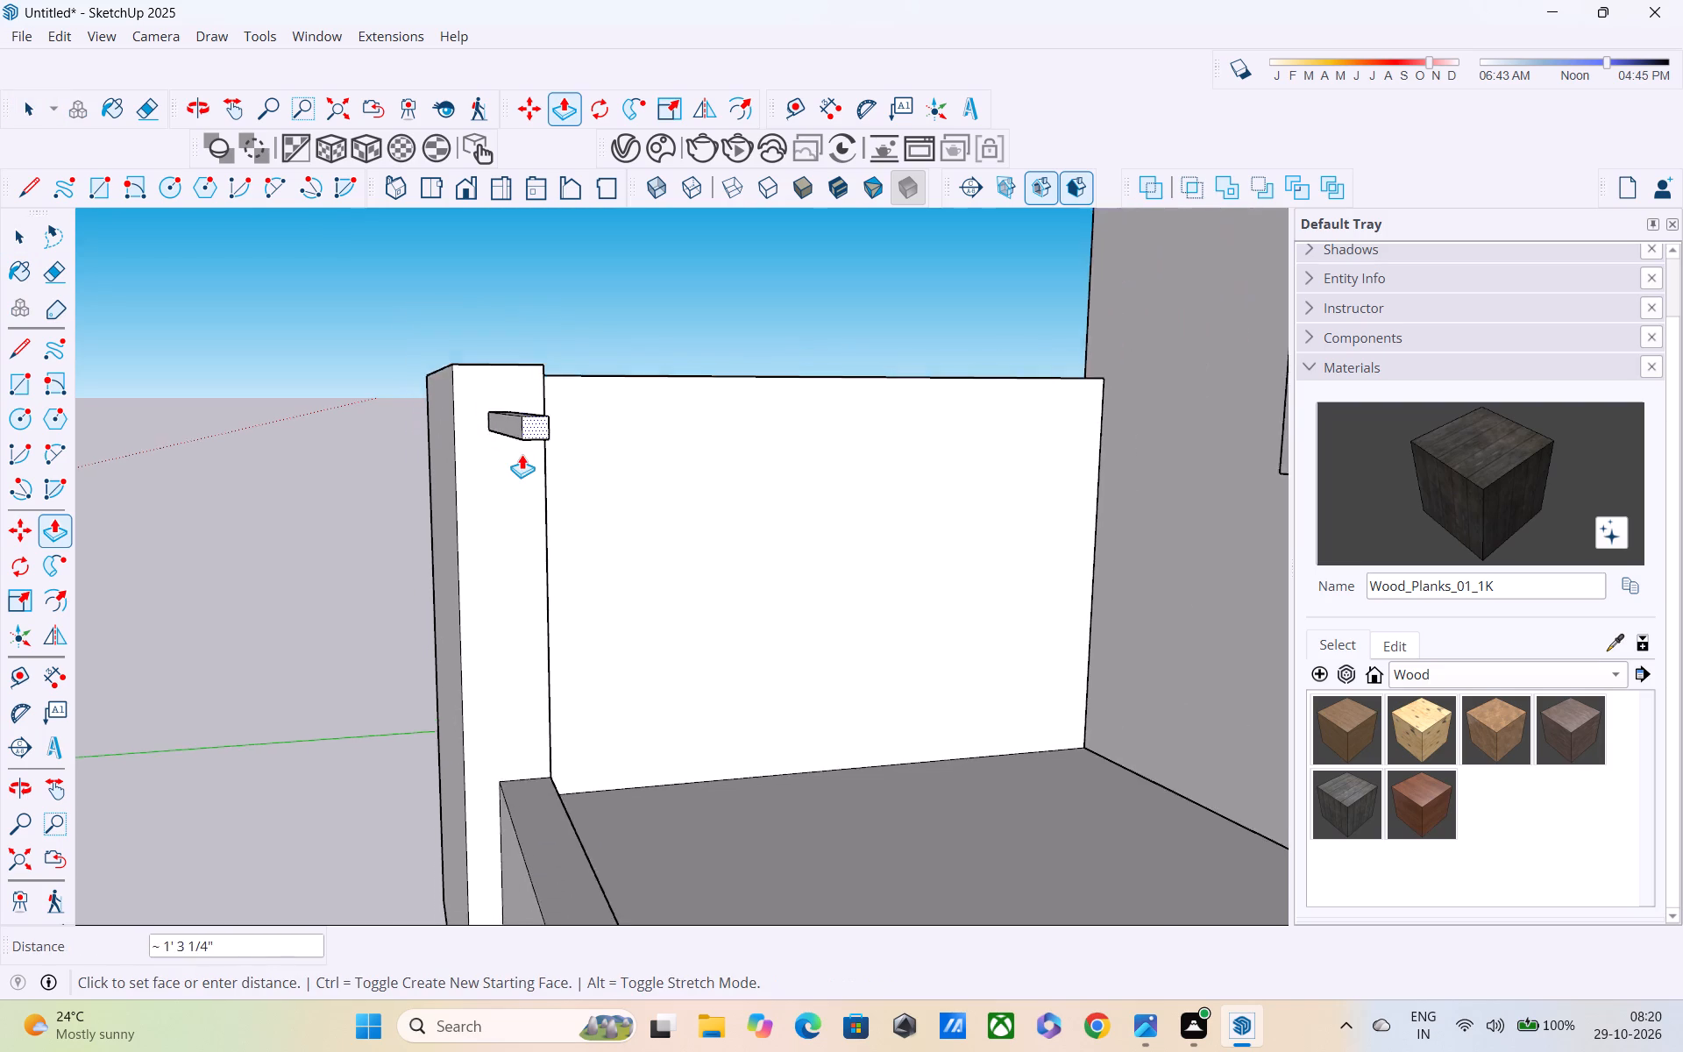
middle_drag(522, 454, 907, 523)
scroll(918, 518, down, 3)
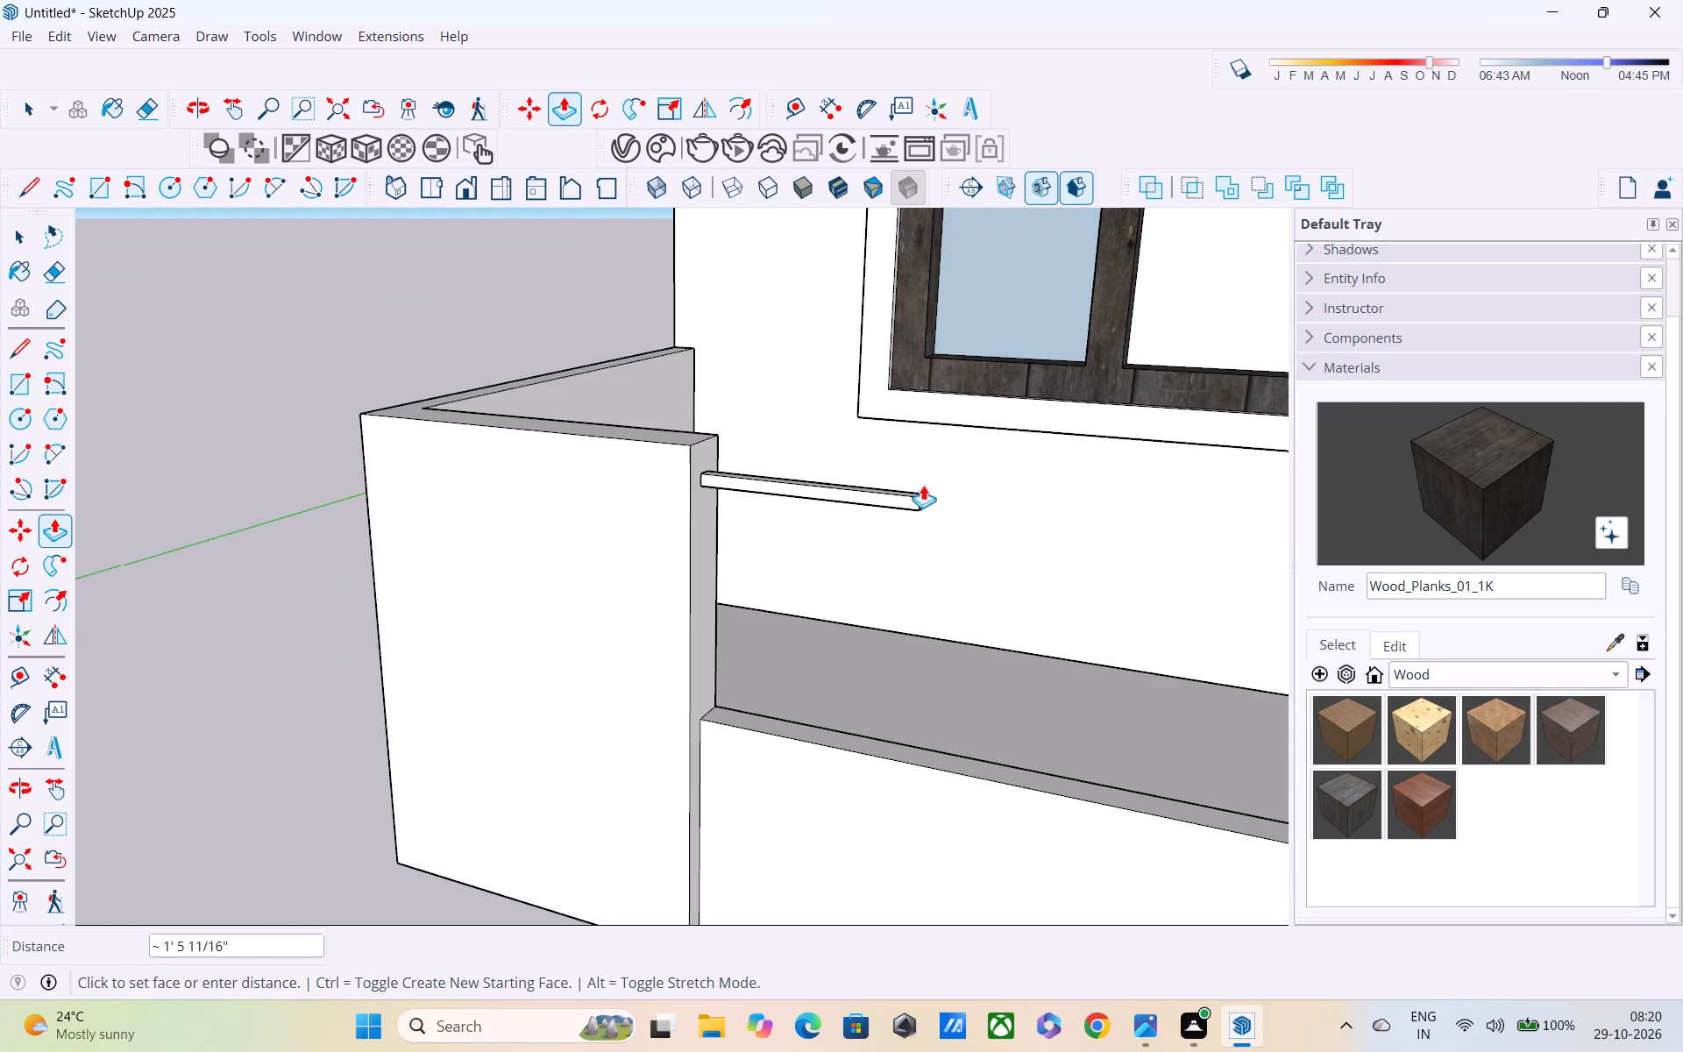
click(914, 501)
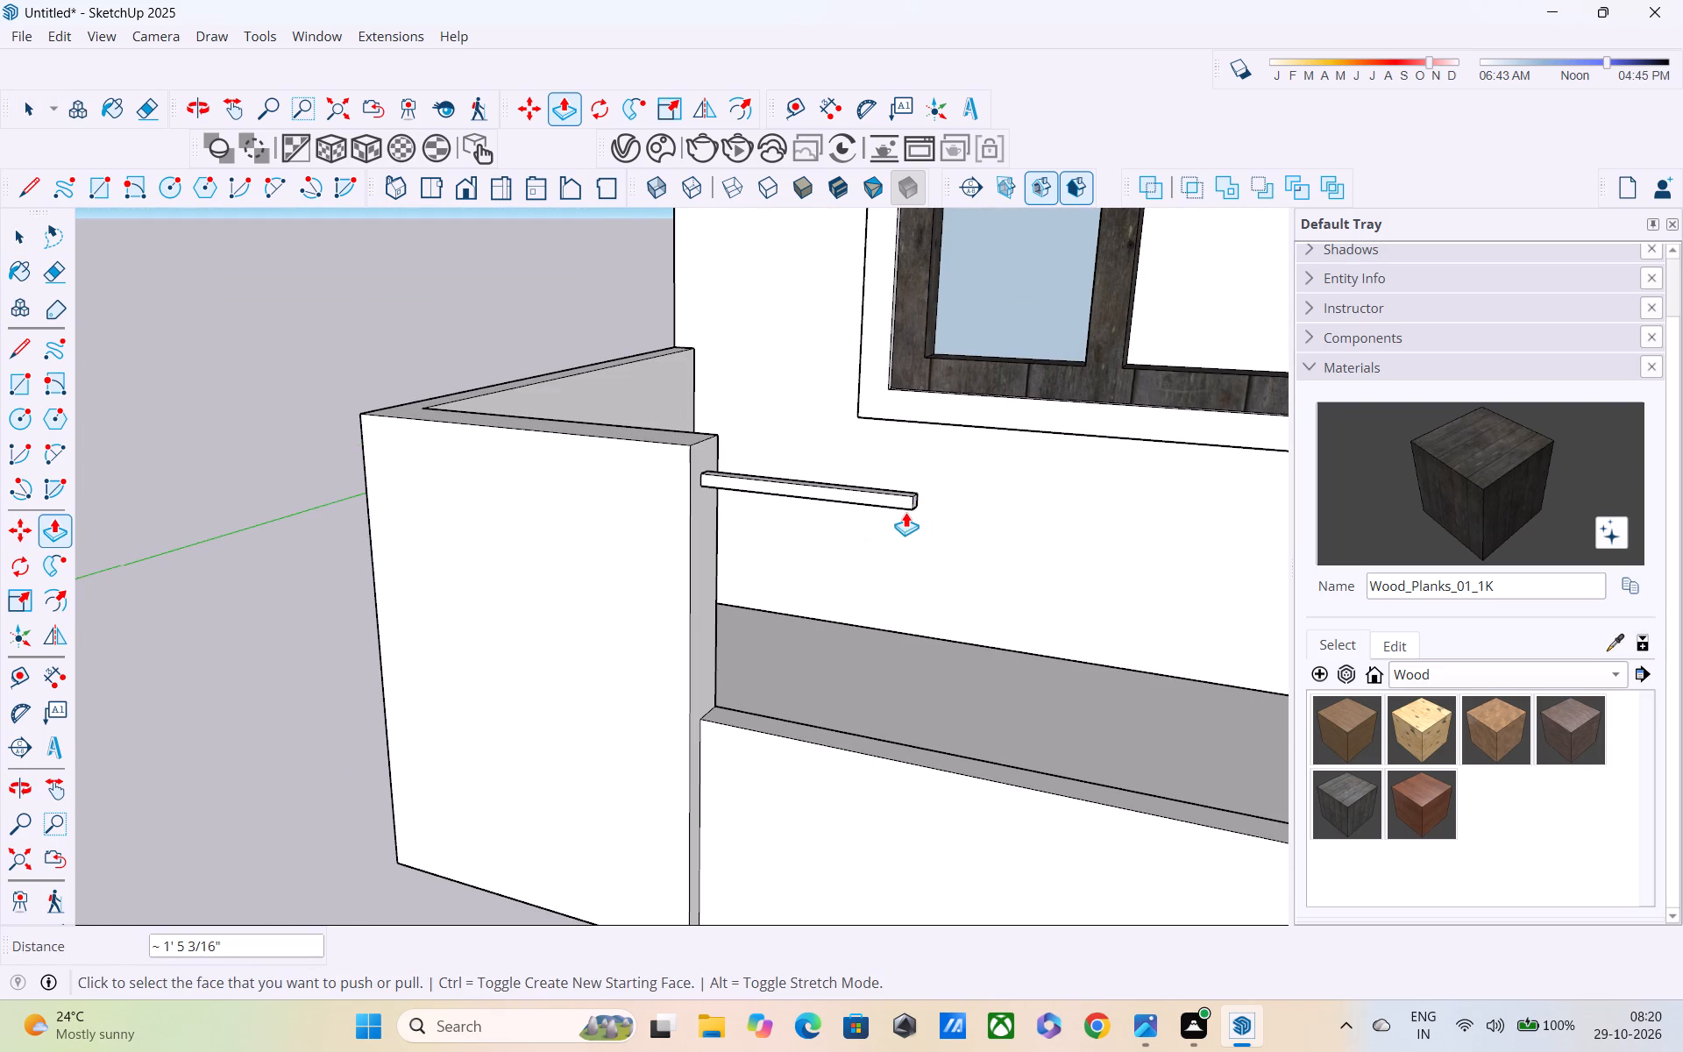
Copy the rail bar about 1' 5 5/16" straight down the parapet's end face and divide the distance into 4 equal spacings.
key(space)
triple_click(901, 501)
middle_drag(900, 499, 891, 495)
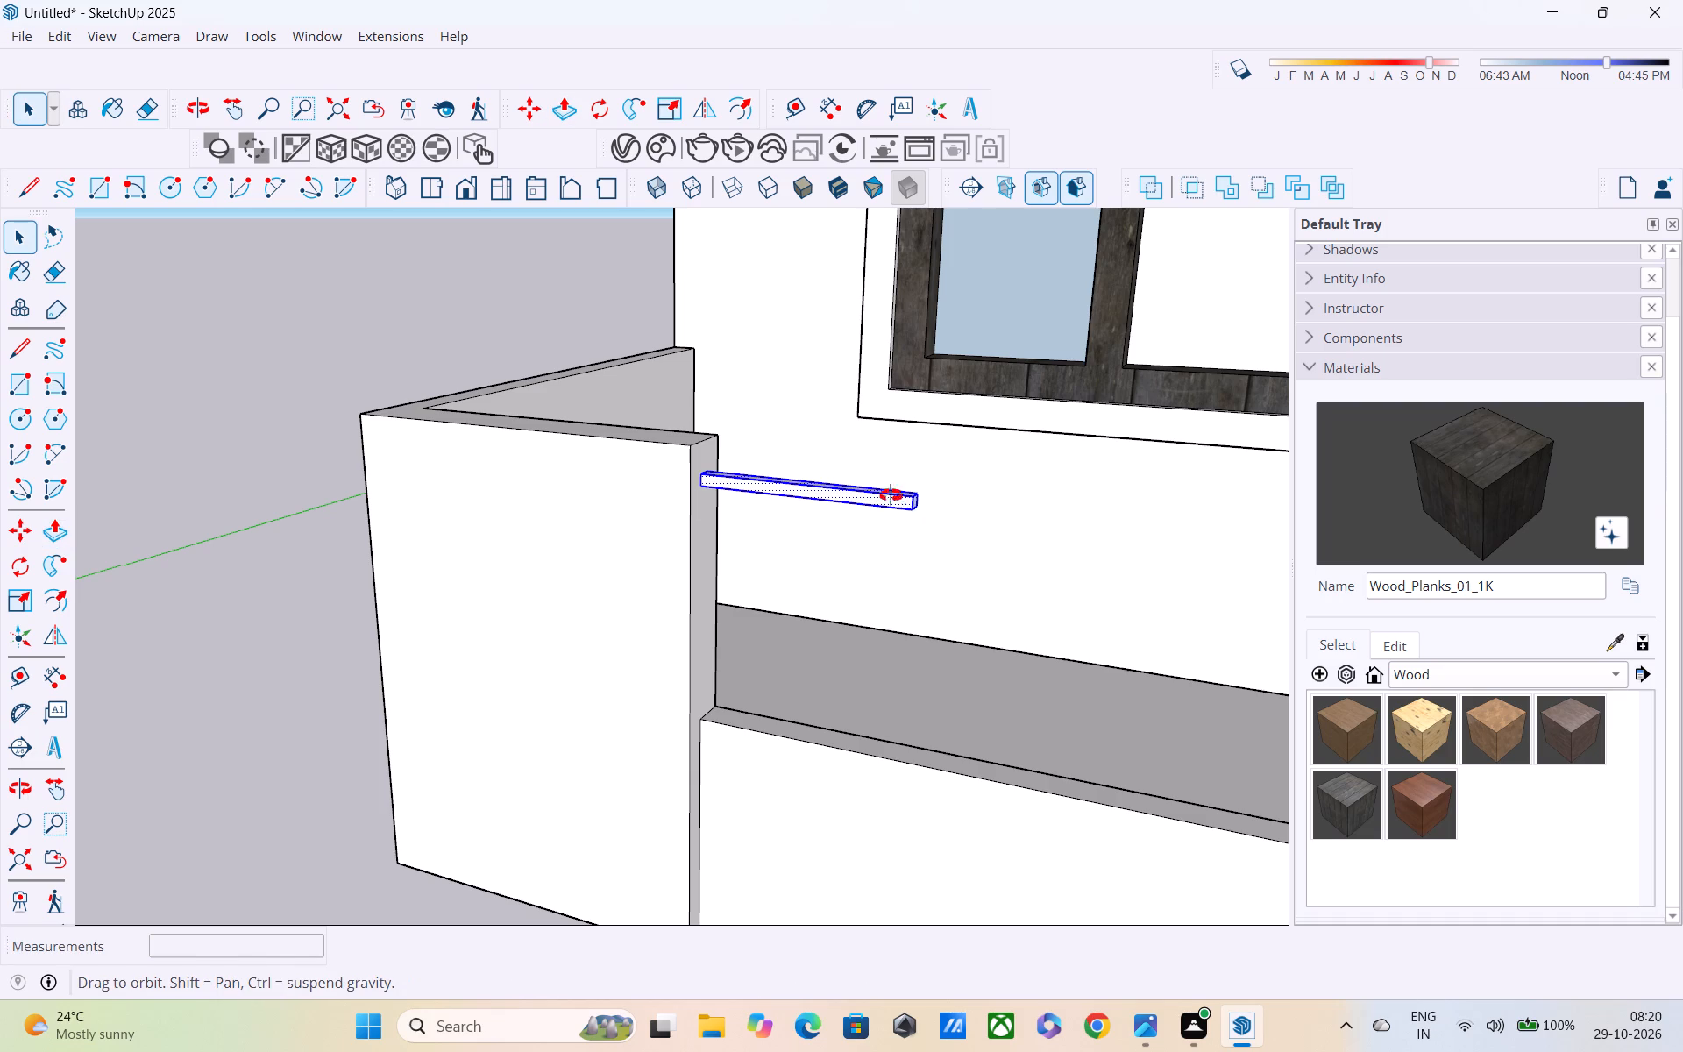
middle_drag(891, 495, 327, 299)
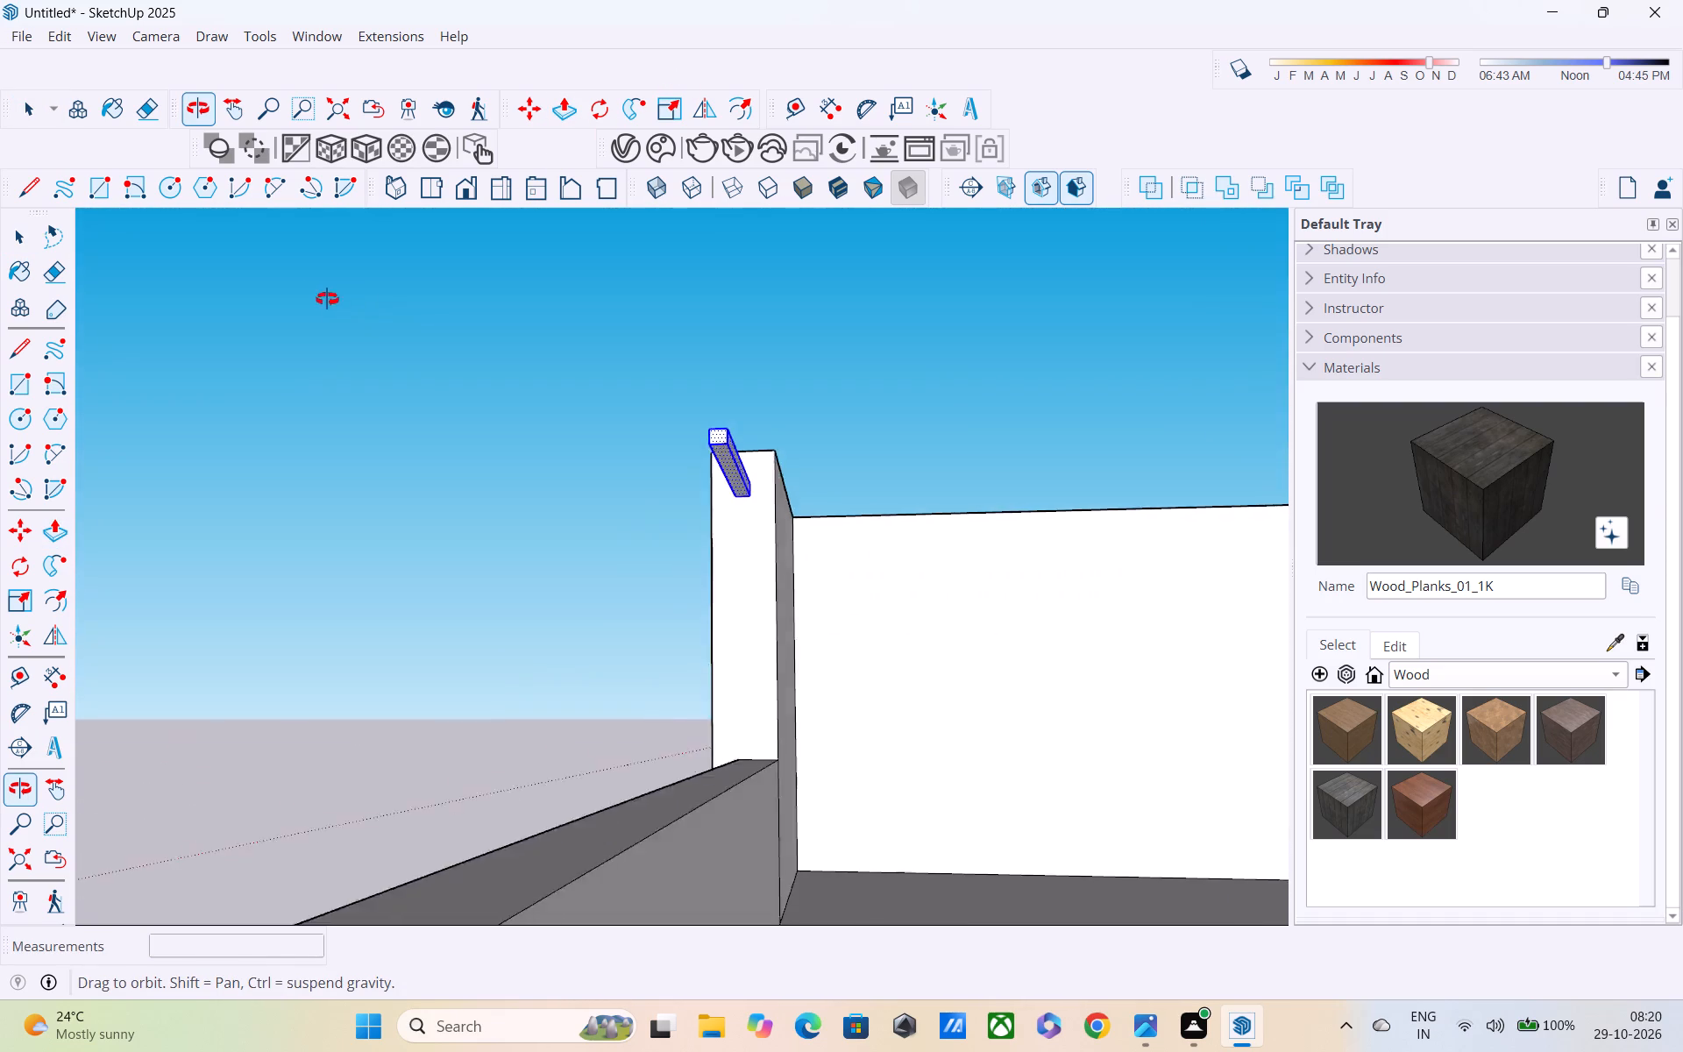
middle_drag(327, 299, 936, 483)
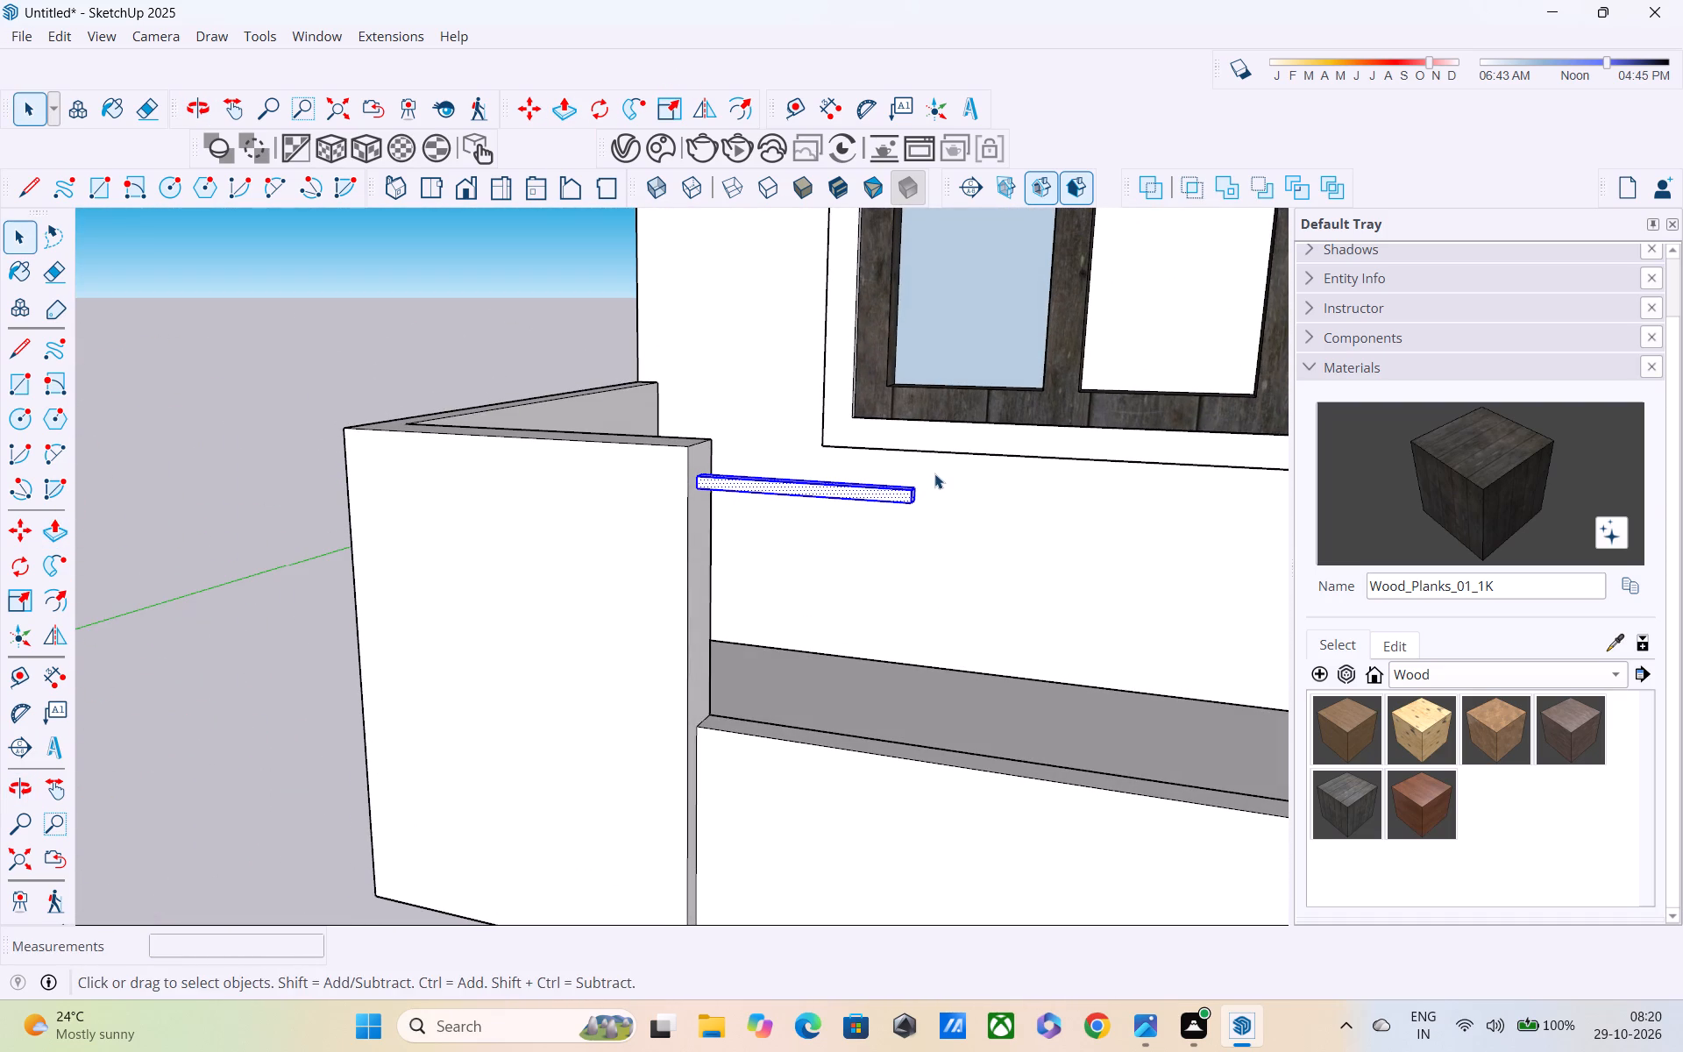
key(m)
click(702, 489)
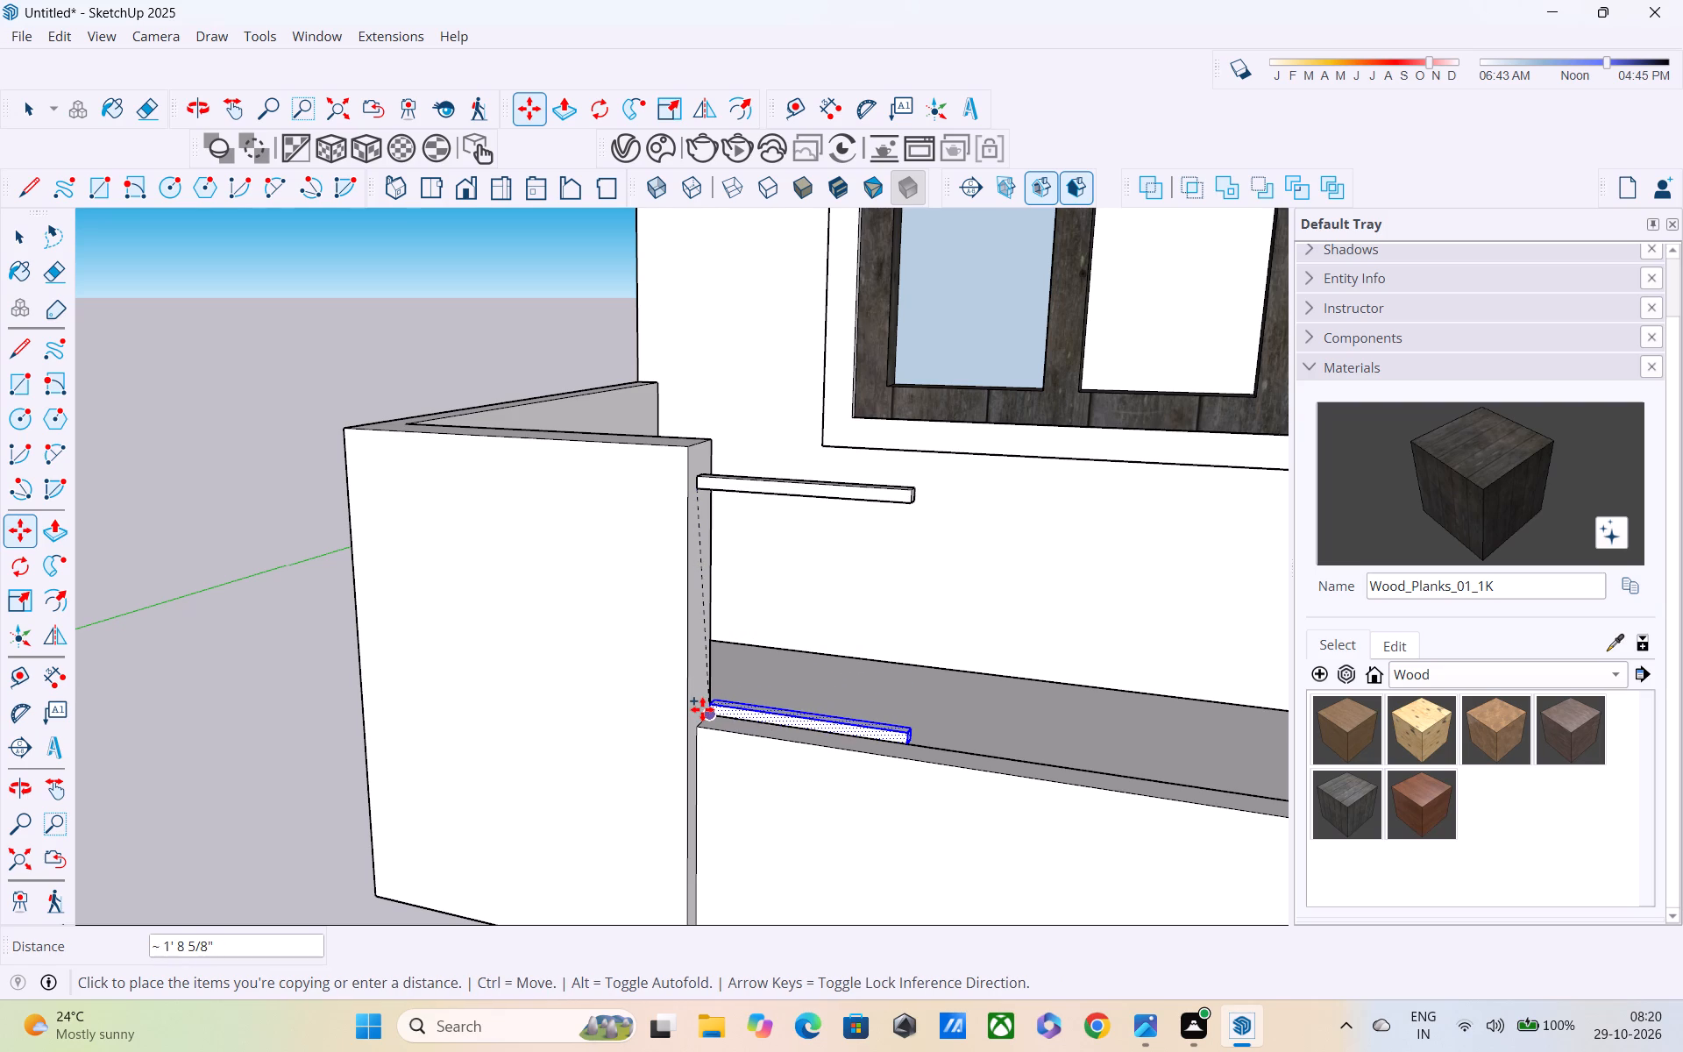
scroll(701, 710, up, 6)
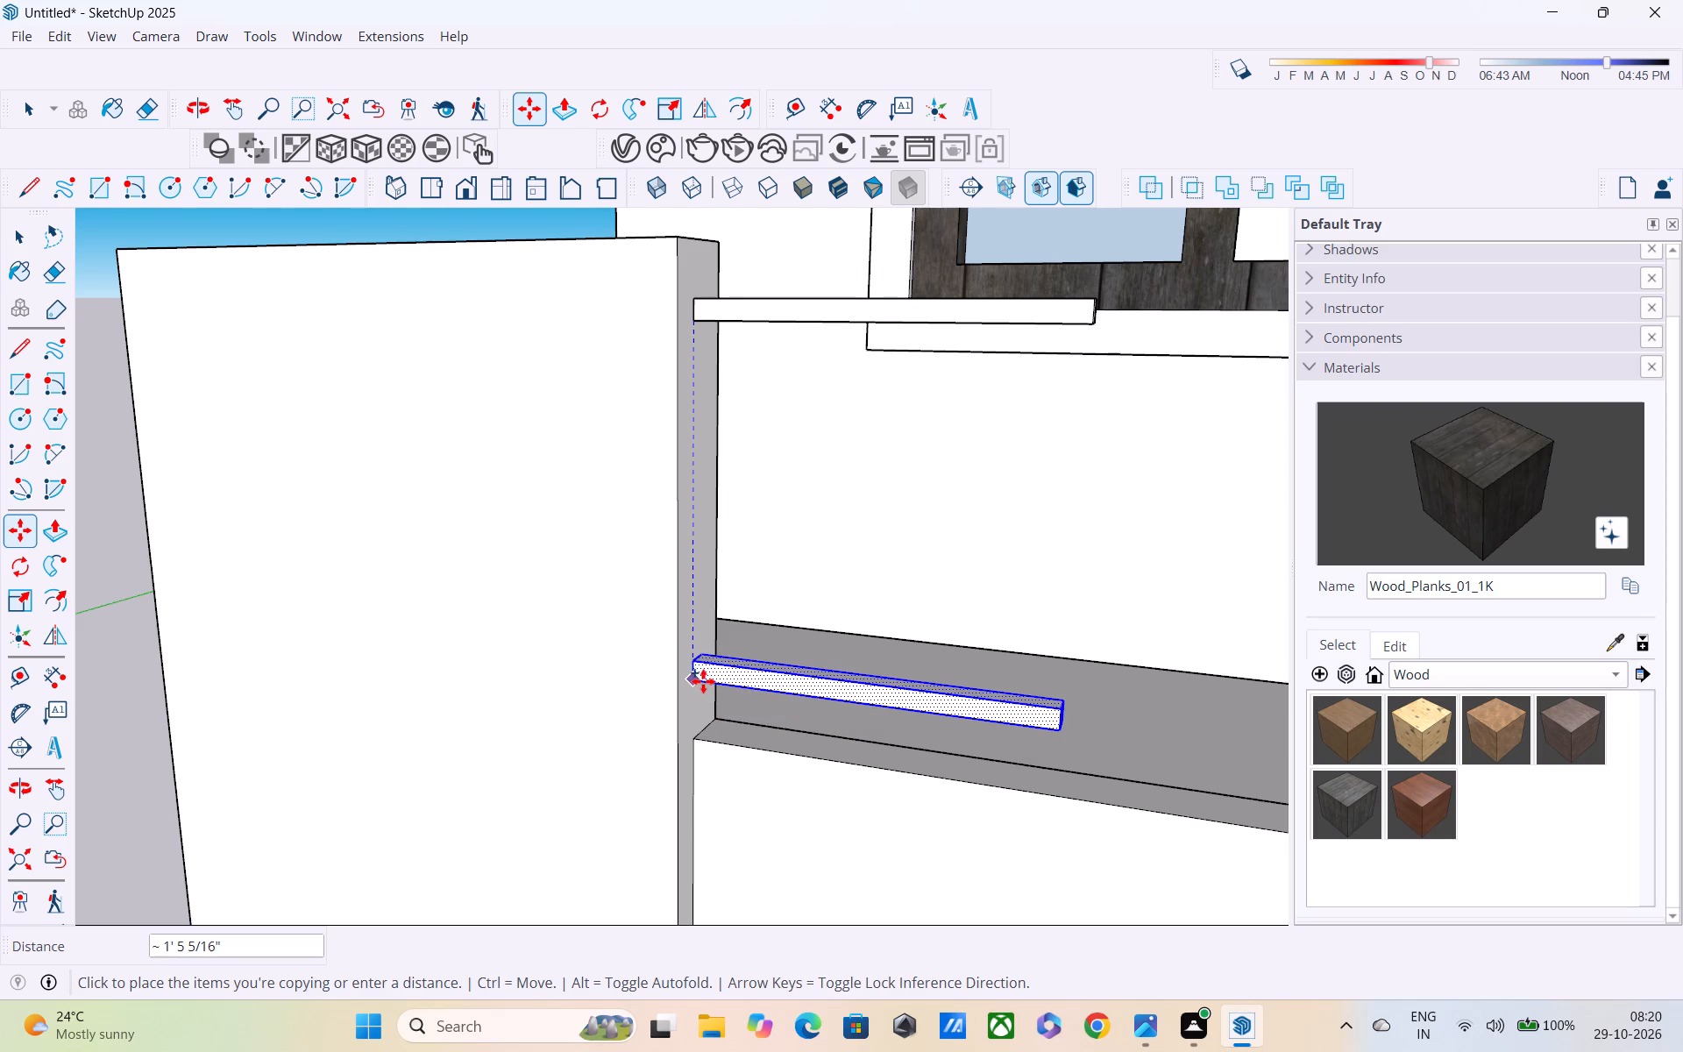
click(703, 681)
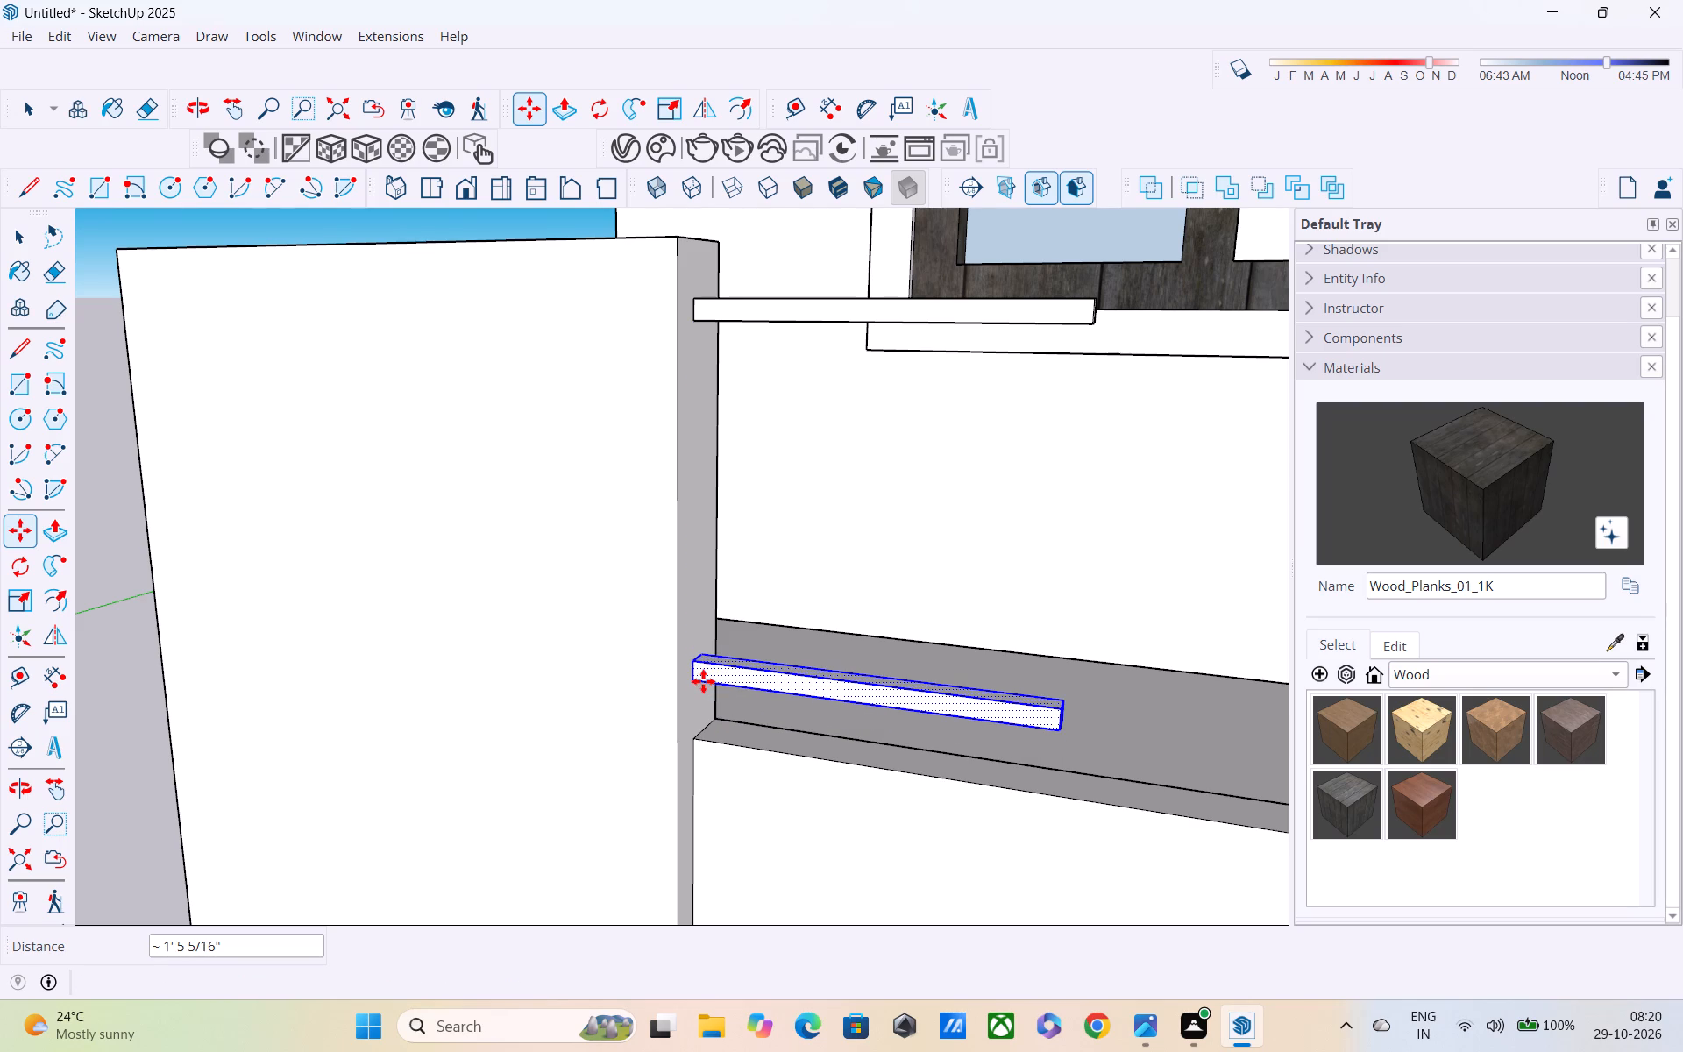
text(/4)
key(Return)
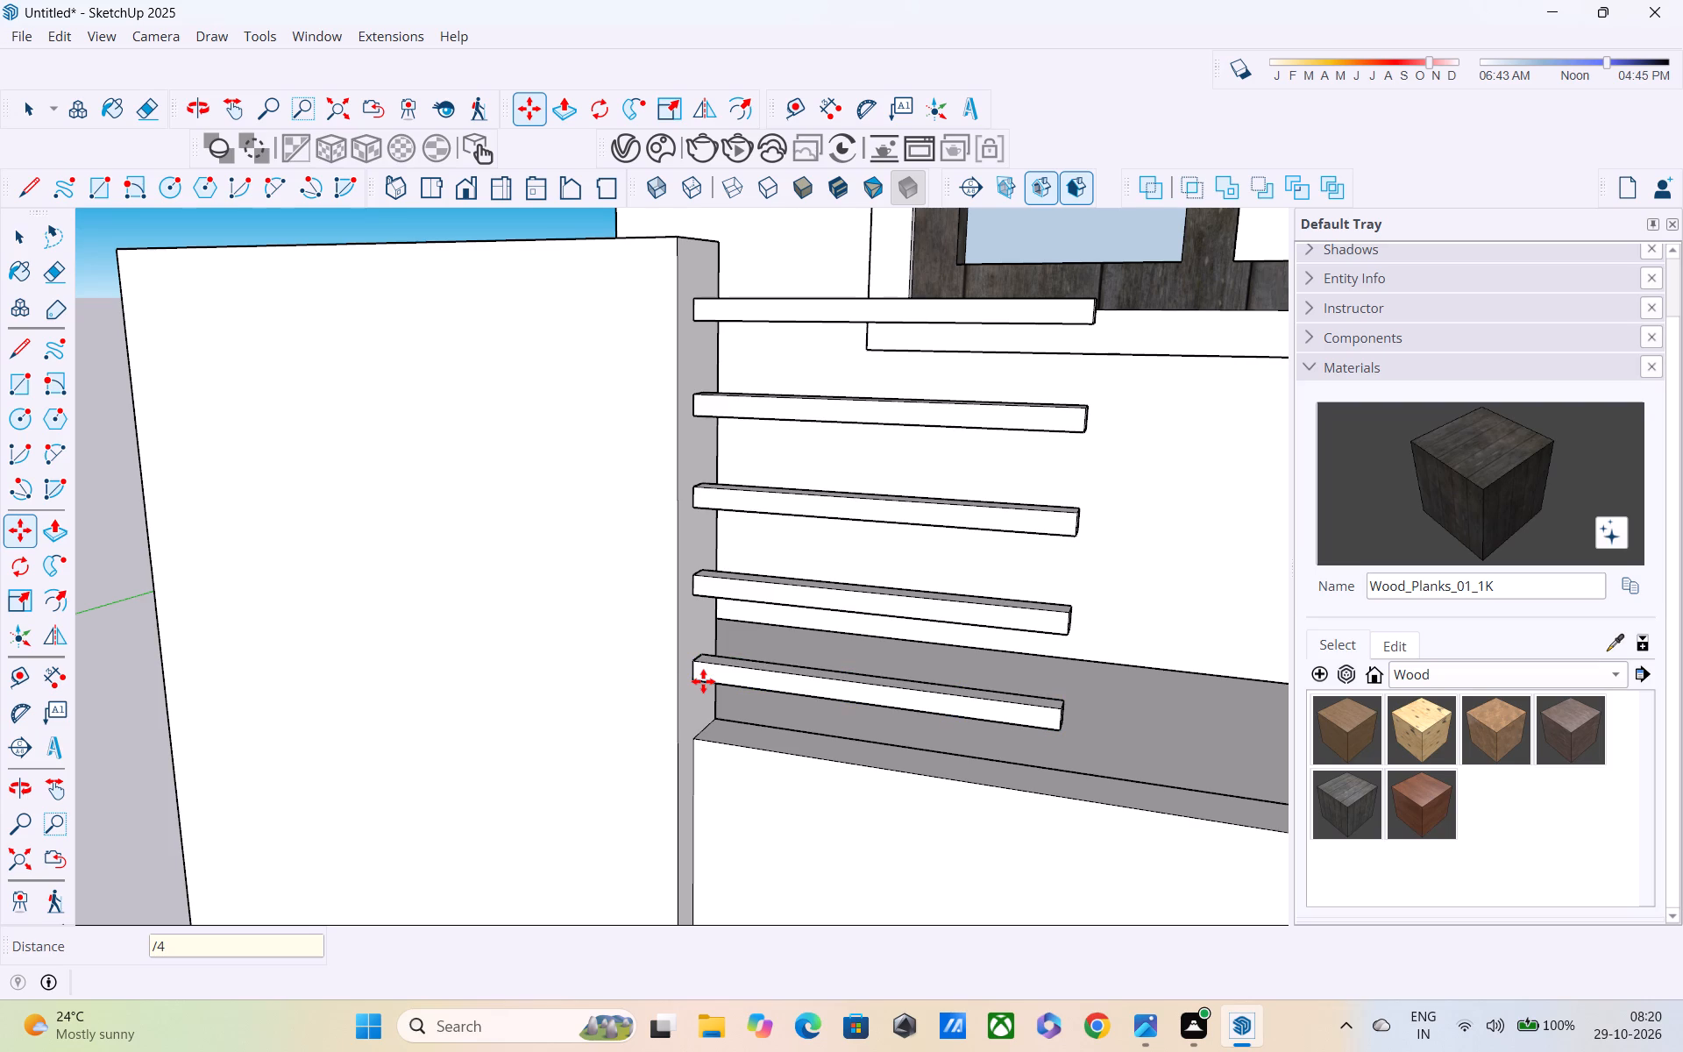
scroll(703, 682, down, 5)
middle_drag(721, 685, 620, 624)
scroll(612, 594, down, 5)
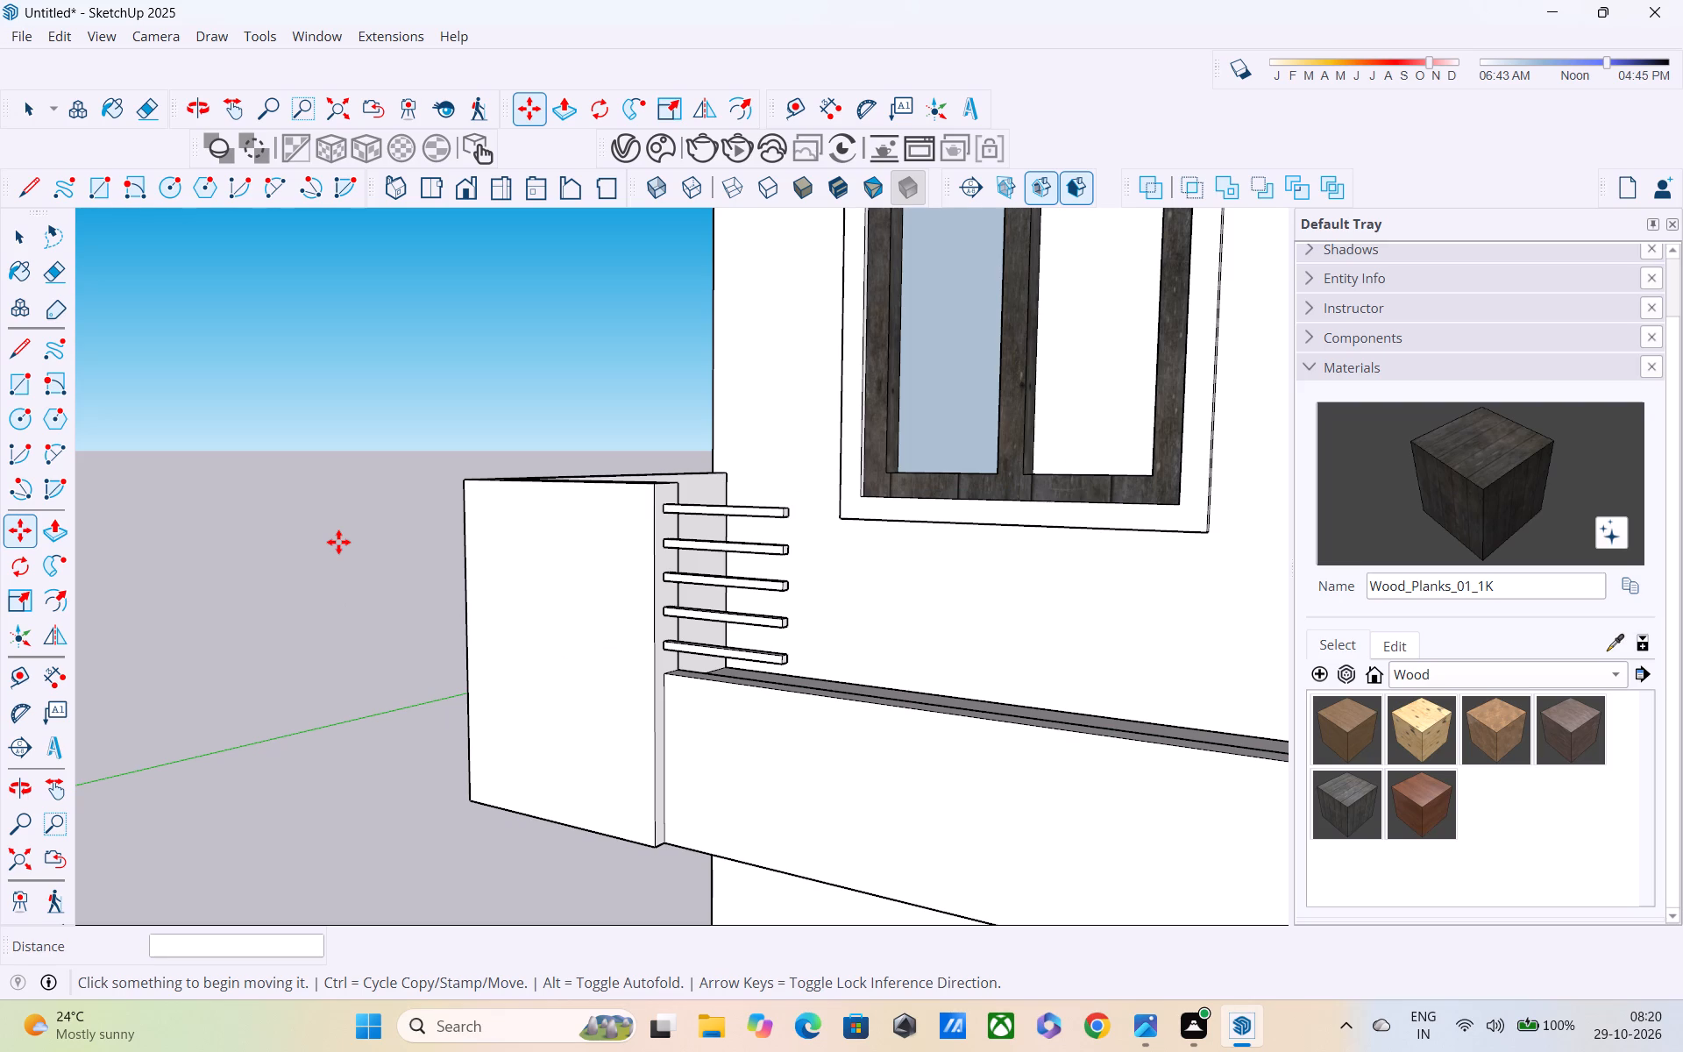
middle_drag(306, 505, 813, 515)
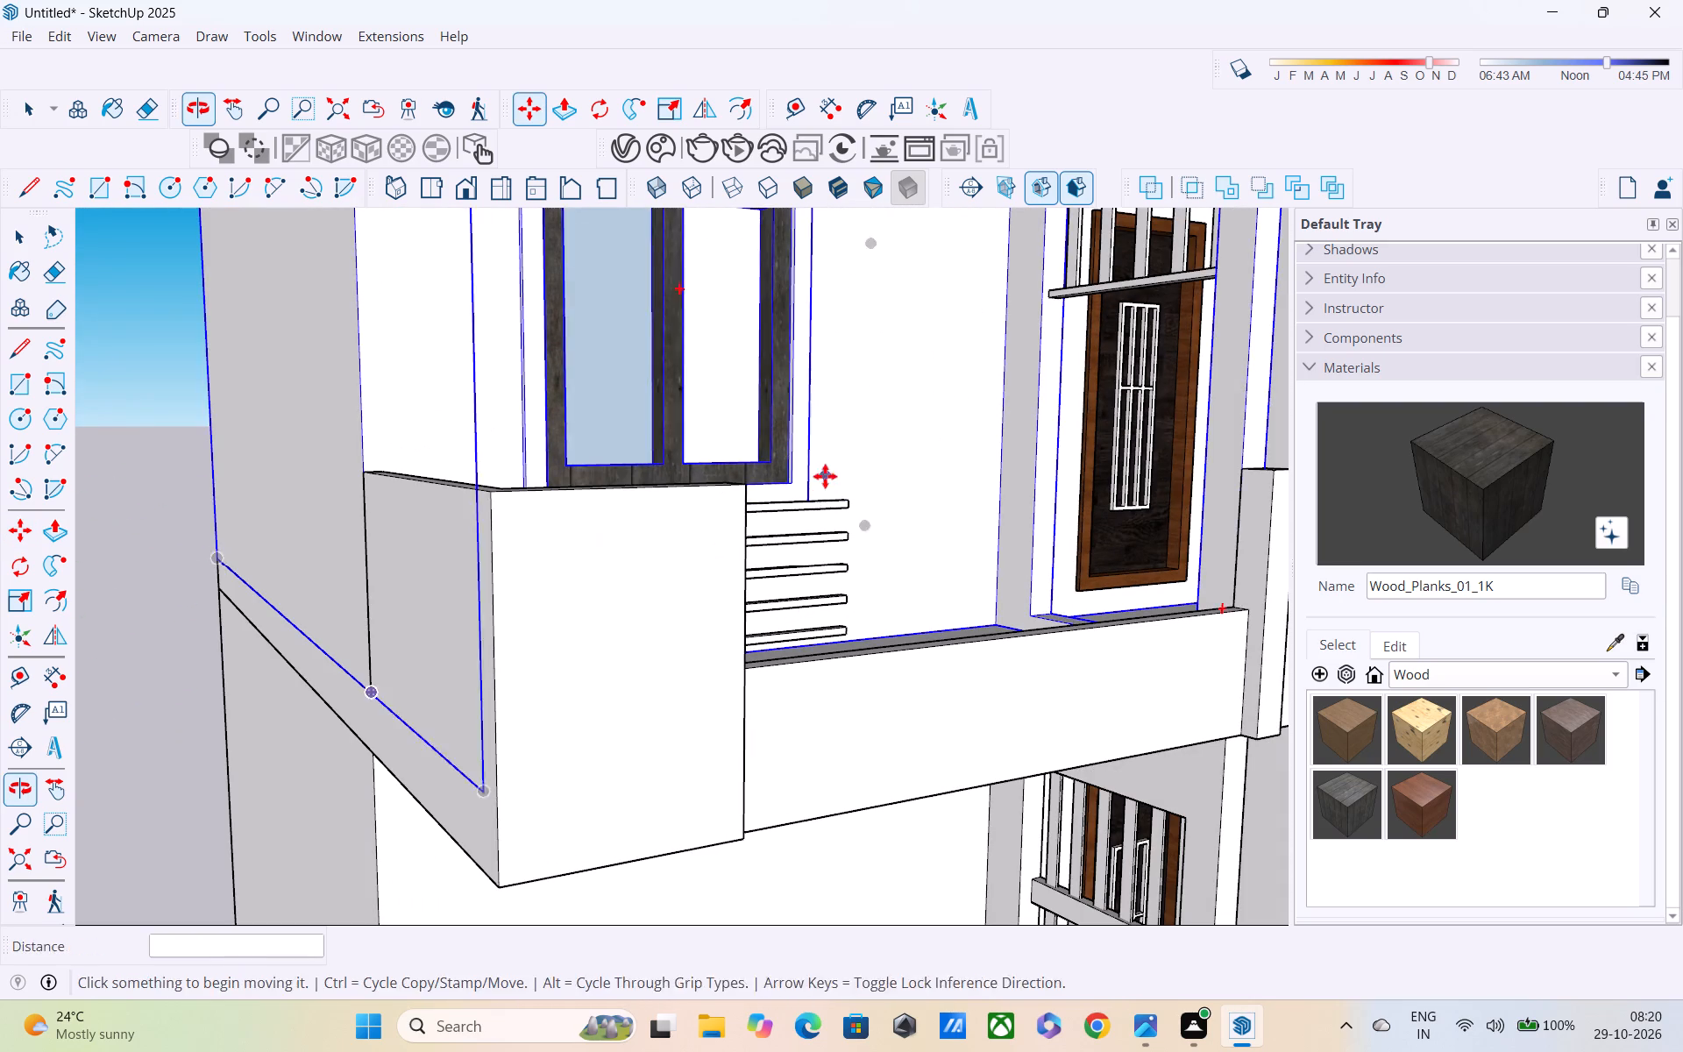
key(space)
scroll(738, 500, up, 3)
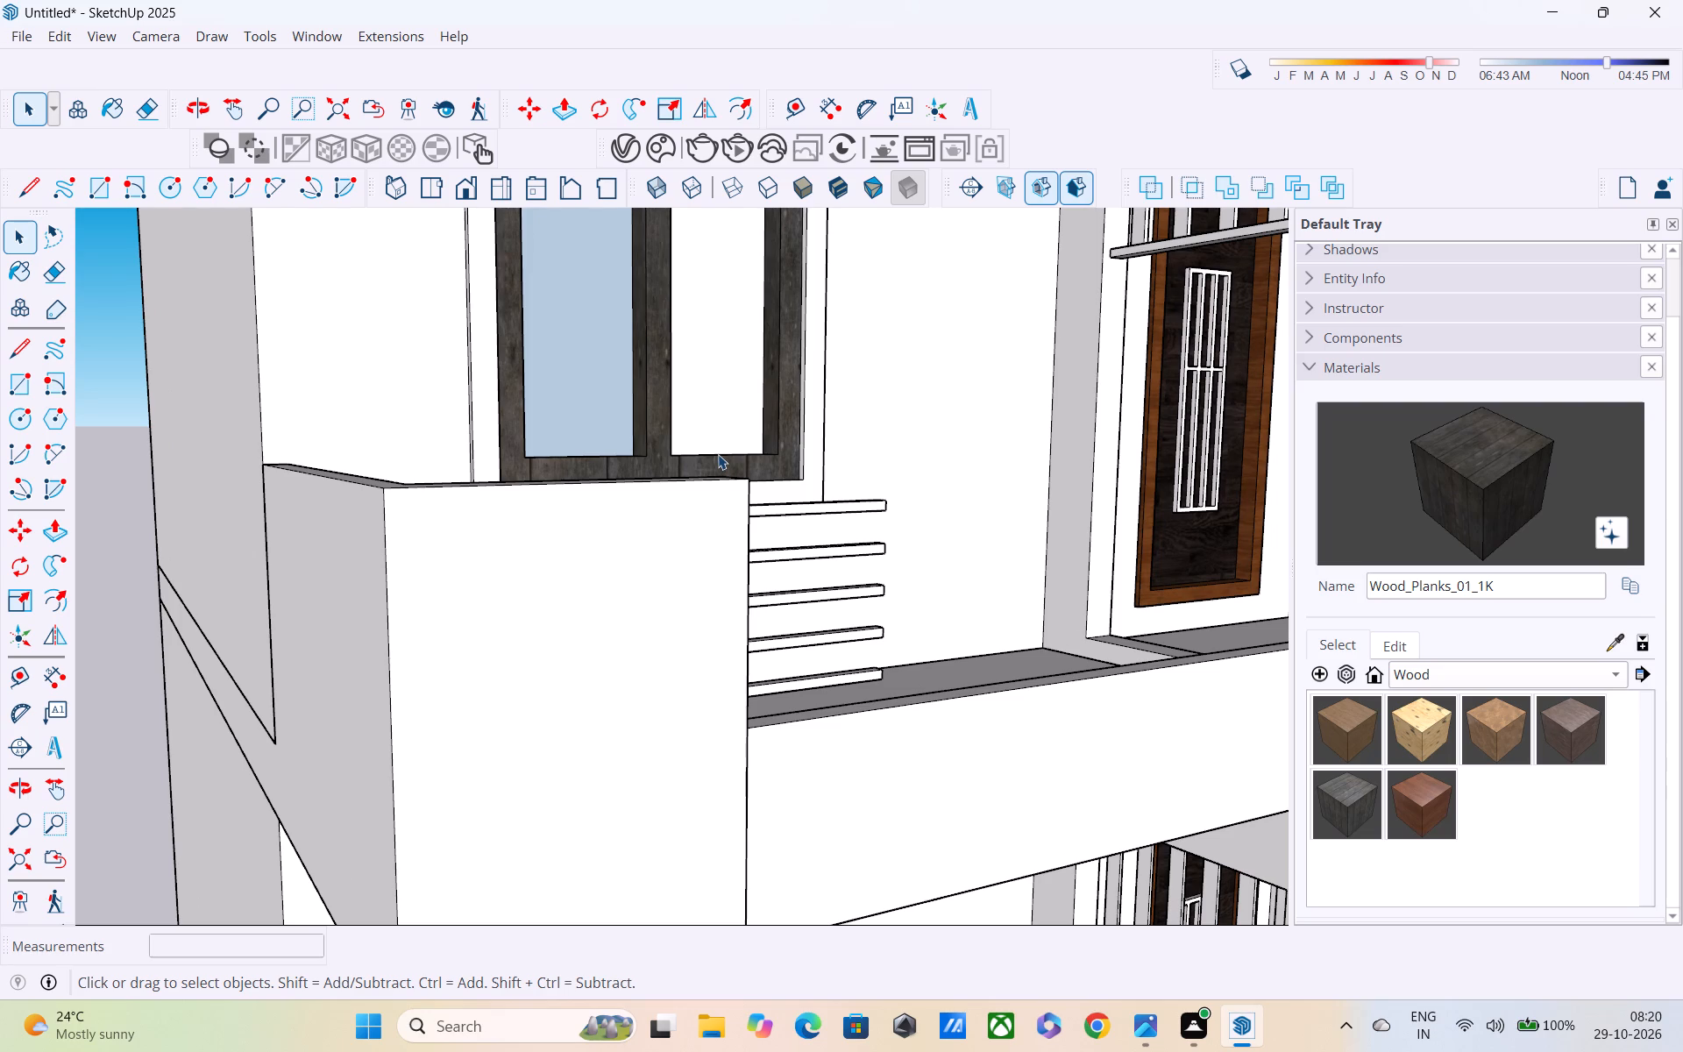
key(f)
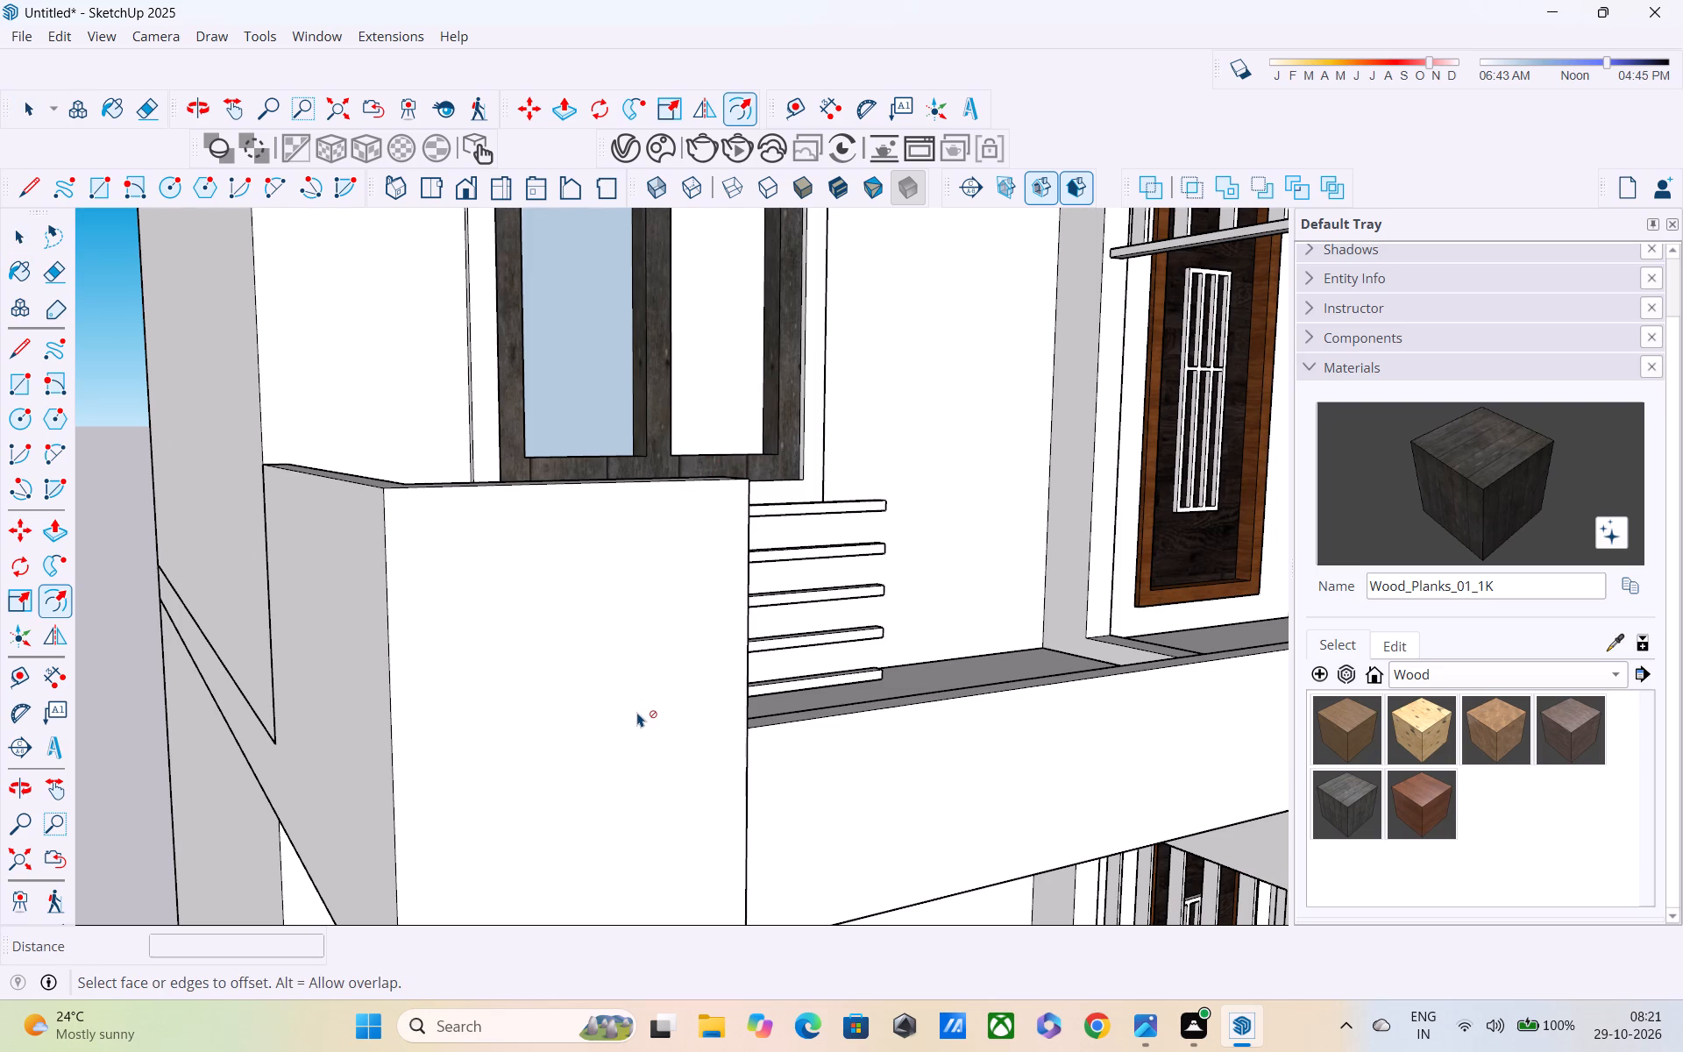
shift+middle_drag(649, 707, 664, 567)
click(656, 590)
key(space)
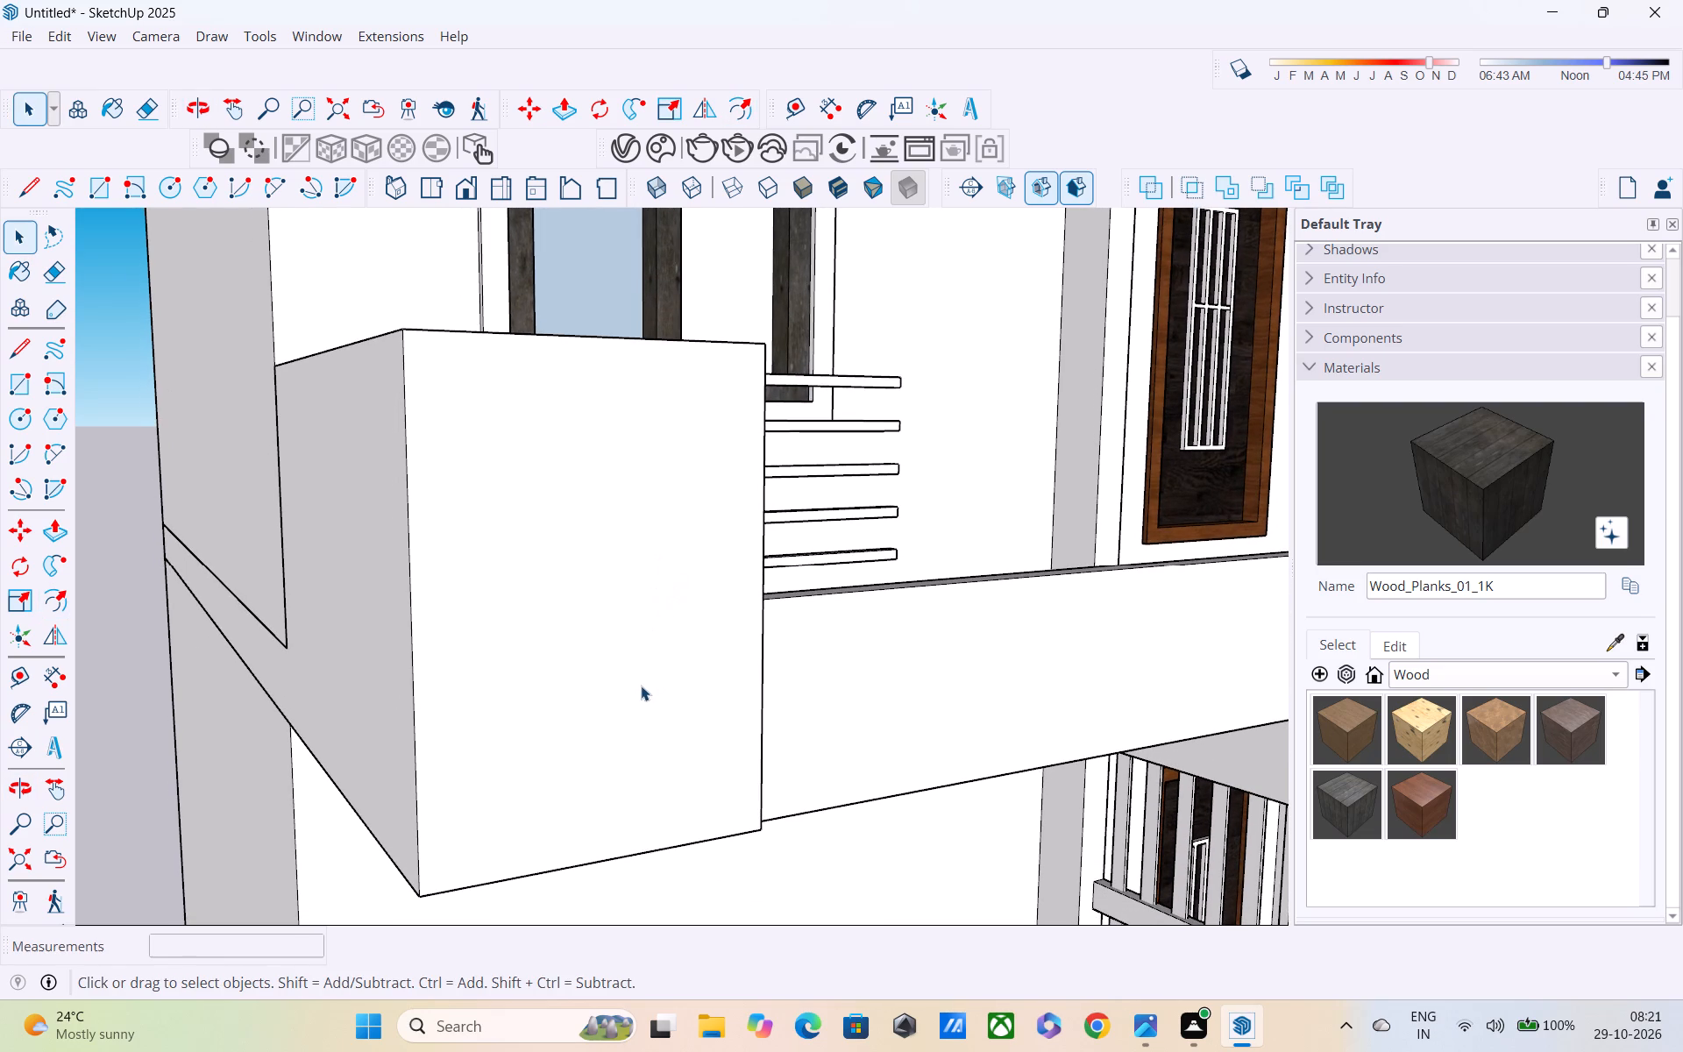
Open the balcony group for editing and offset the taller corner parapet's front face inward by 1".
click(638, 680)
double_click(638, 679)
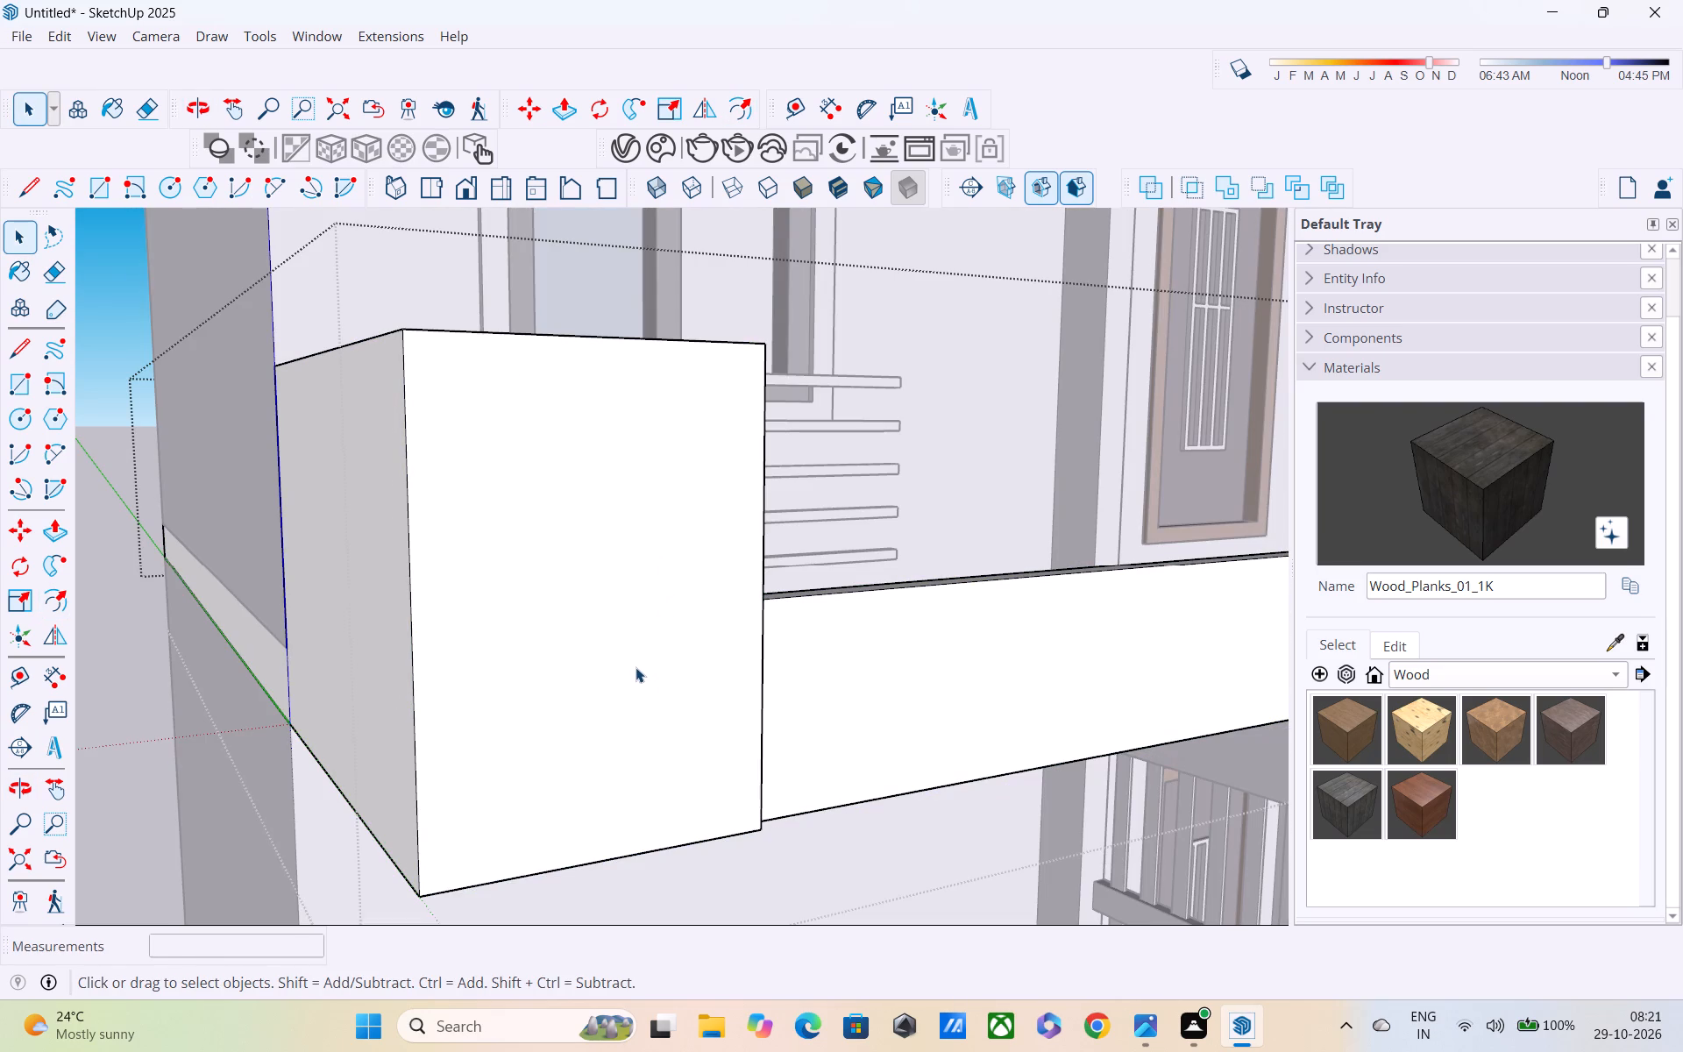
key(e)
key(f)
click(628, 700)
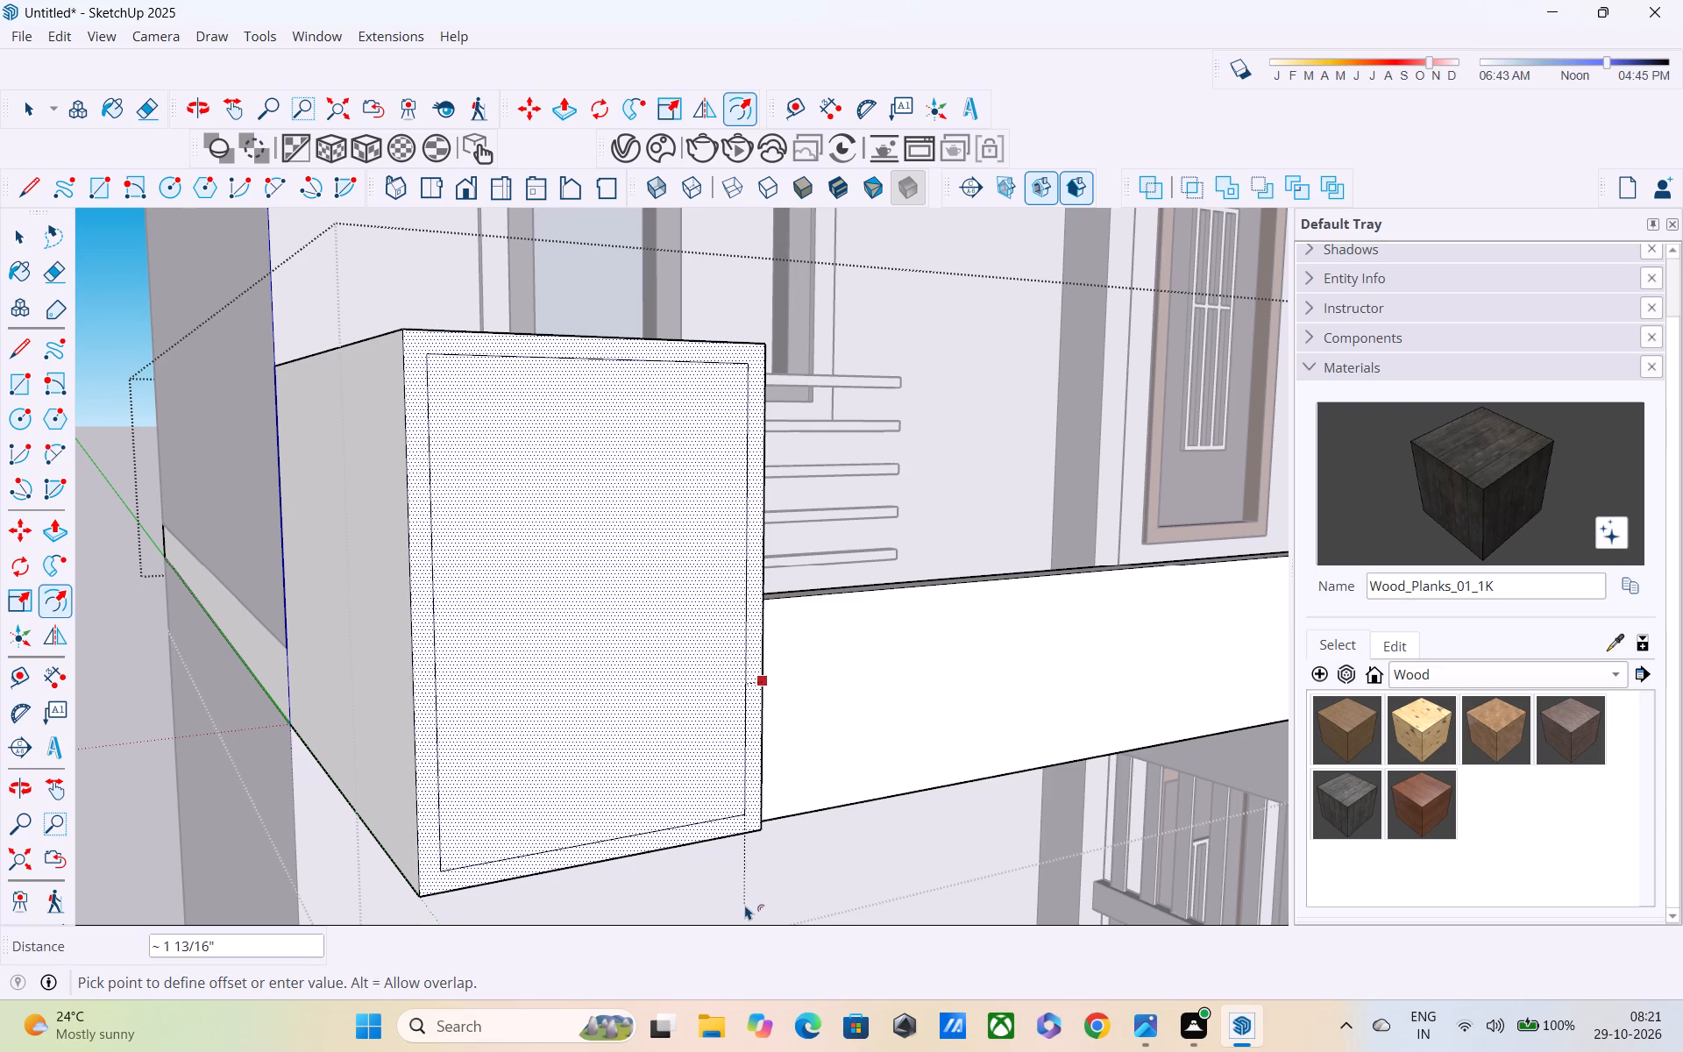
text(1")
key(Return)
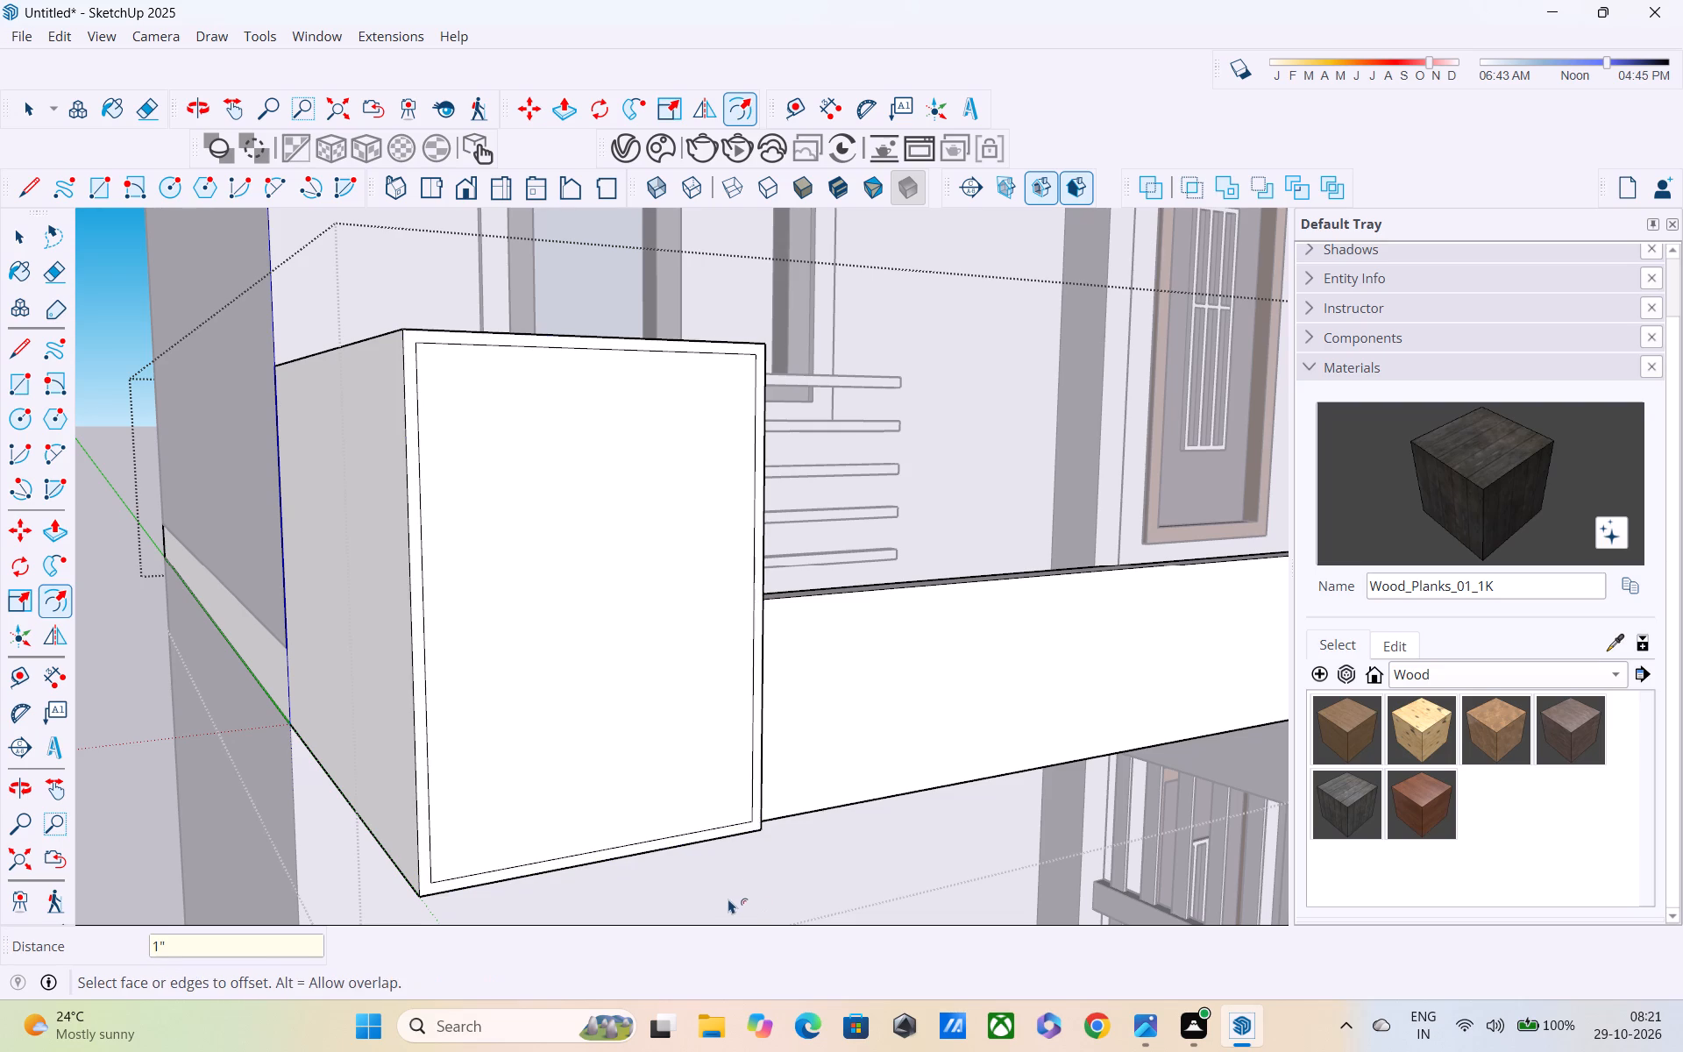
Offset the corner parapet's outer side face, including its lower strip, inward by 1".
middle_drag(539, 629, 1049, 608)
click(794, 611)
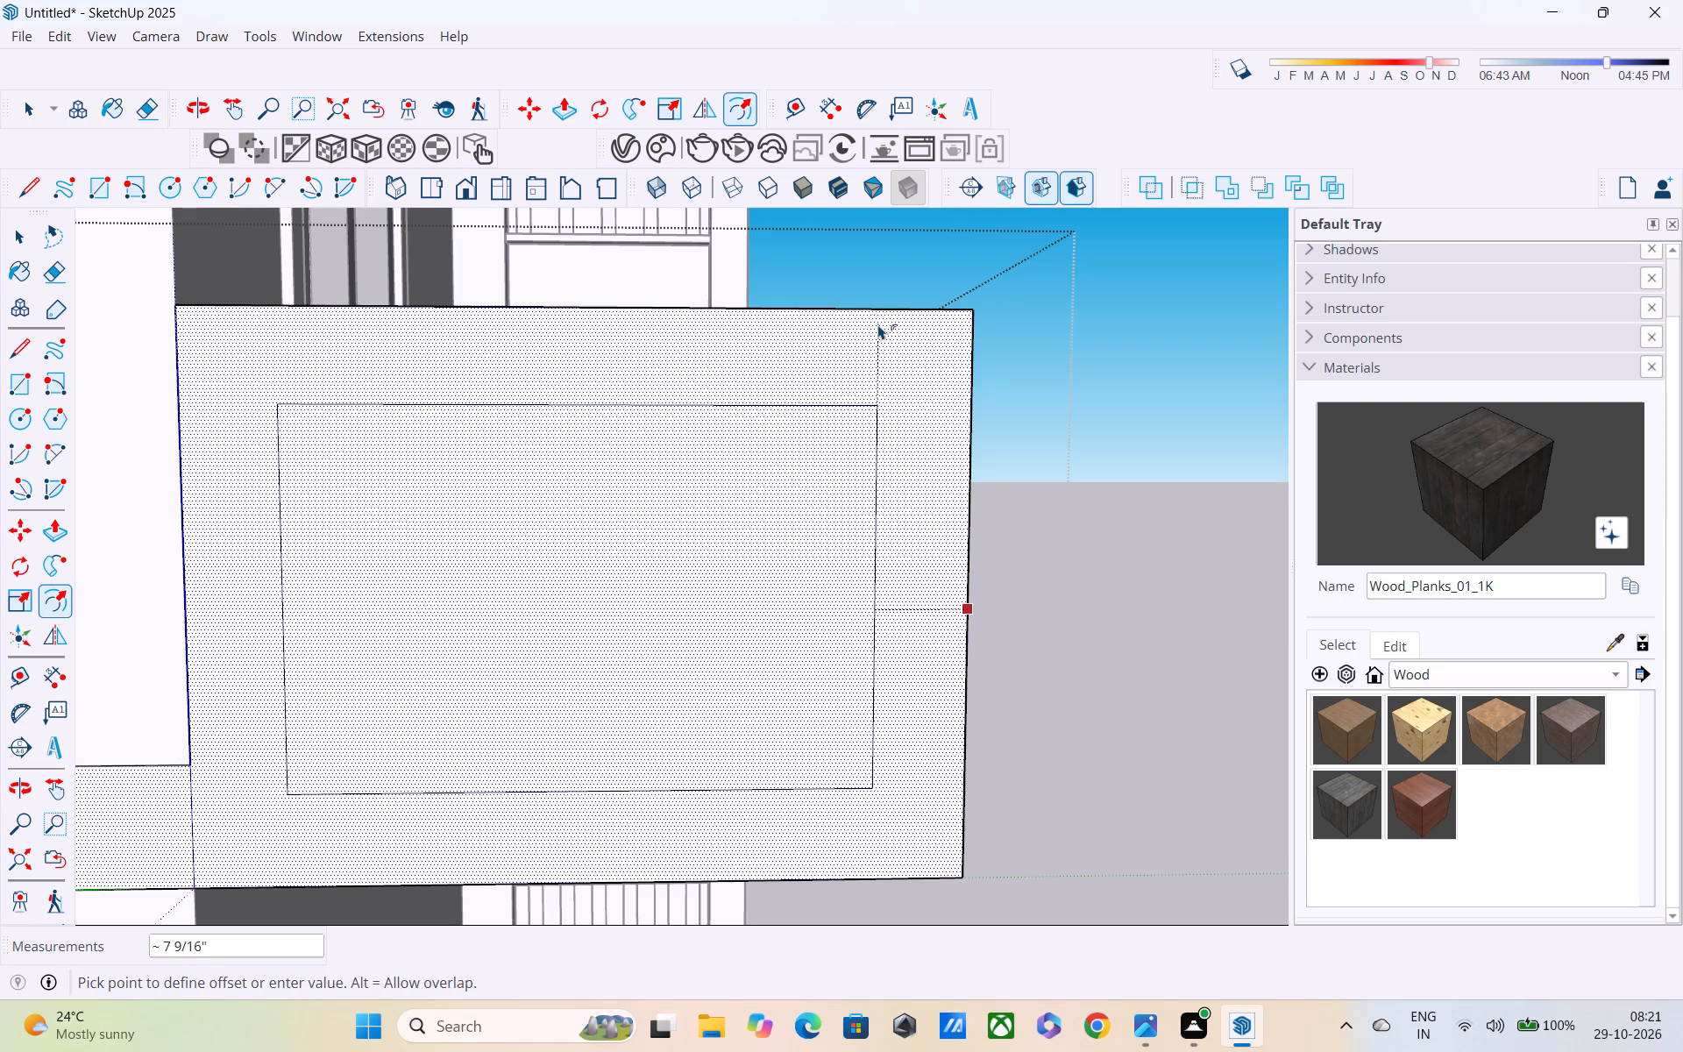
text(1")
key(Return)
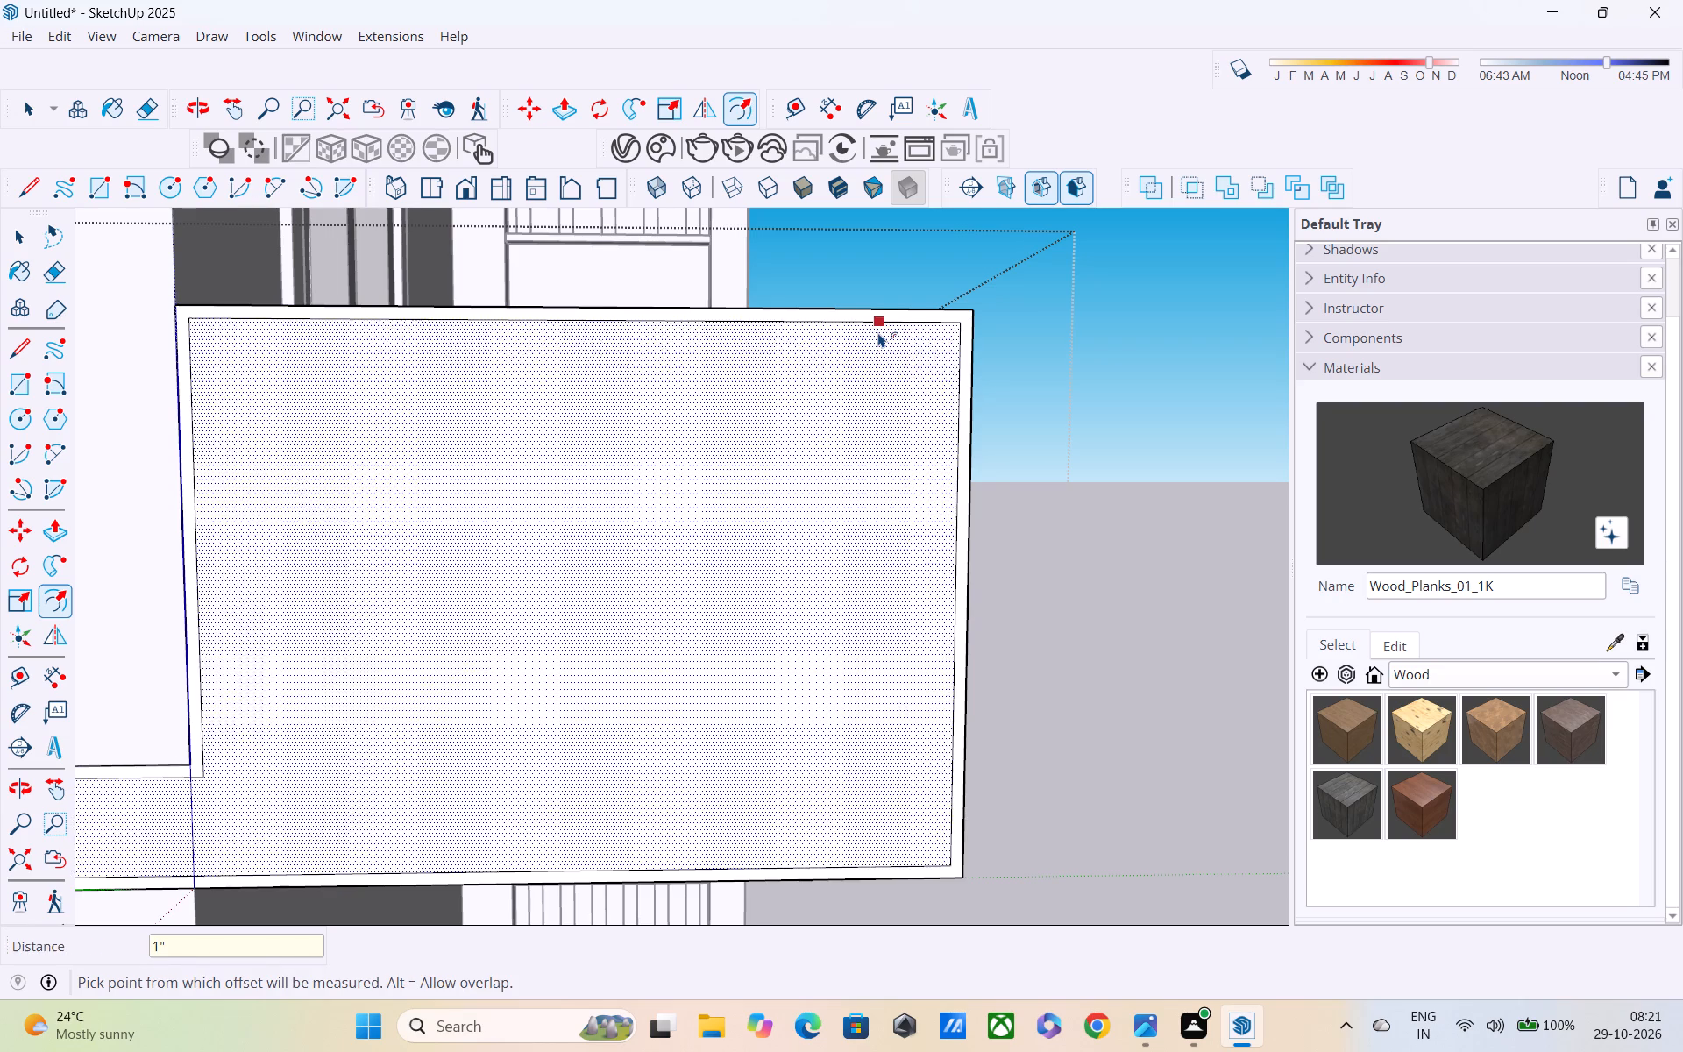
Draw a 1" line from the side face inset's upper front corner to the parapet's vertical corner edge.
scroll(878, 332, down, 3)
middle_drag(878, 337, 500, 366)
key(l)
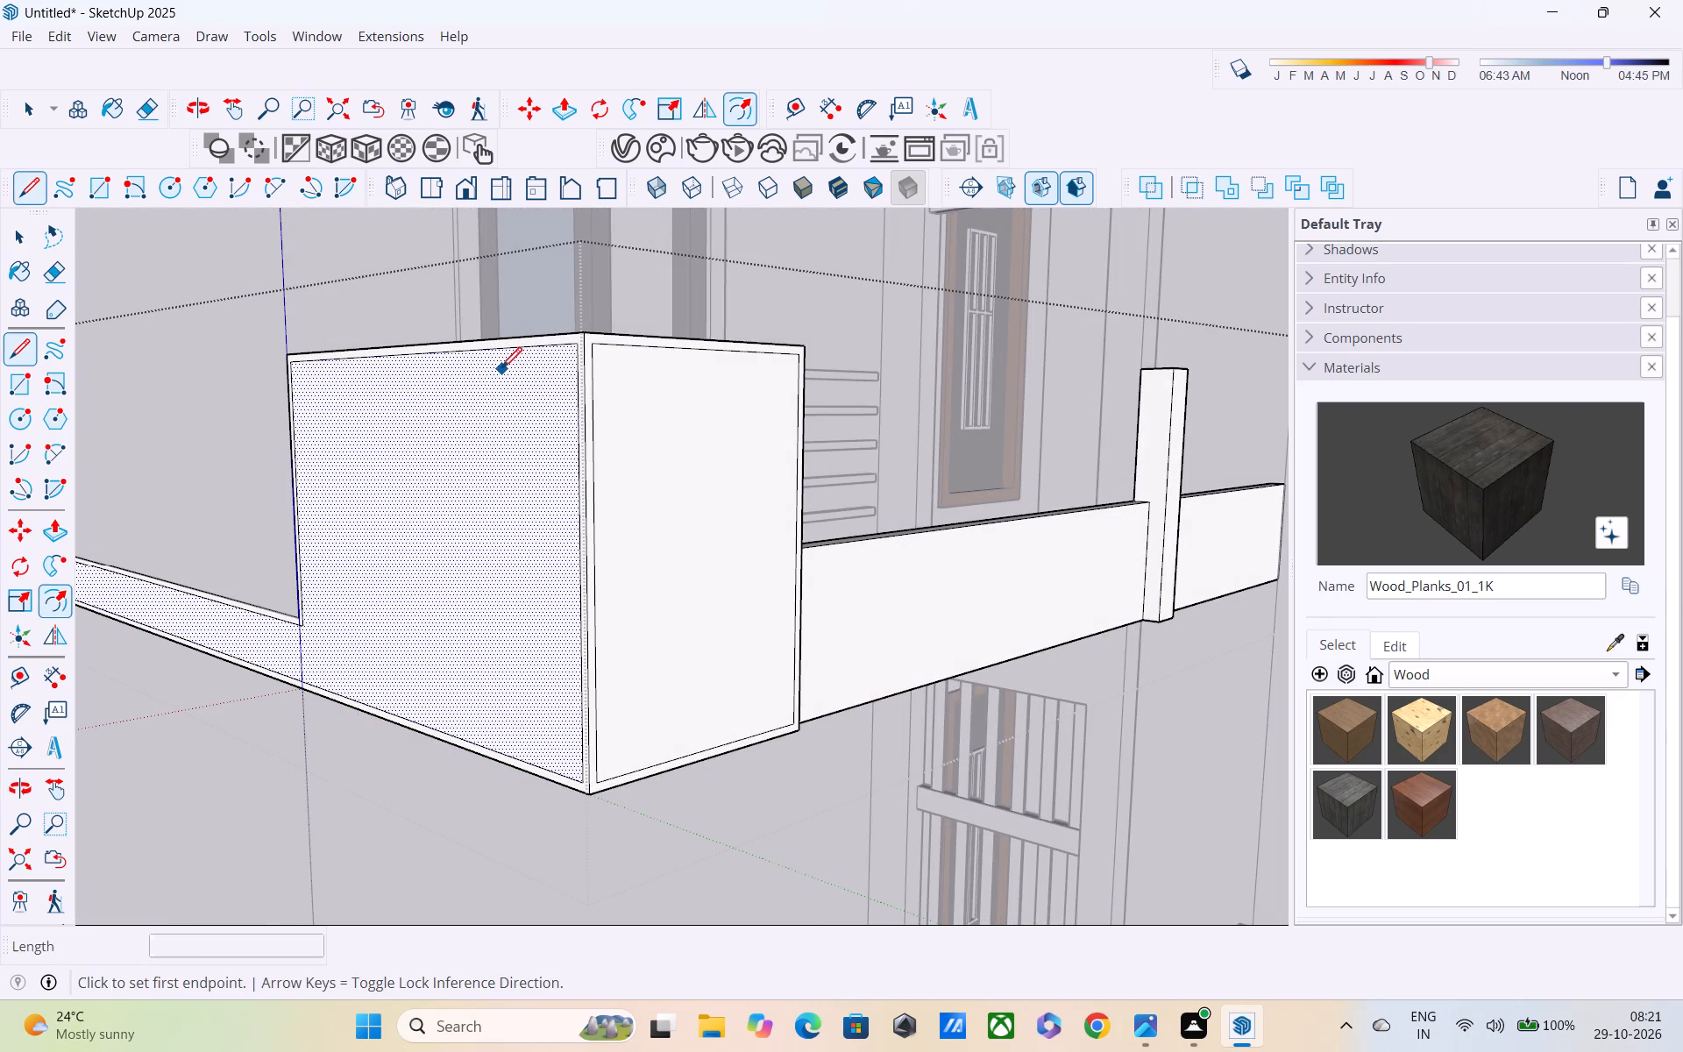
scroll(501, 370, up, 4)
scroll(623, 321, up, 1)
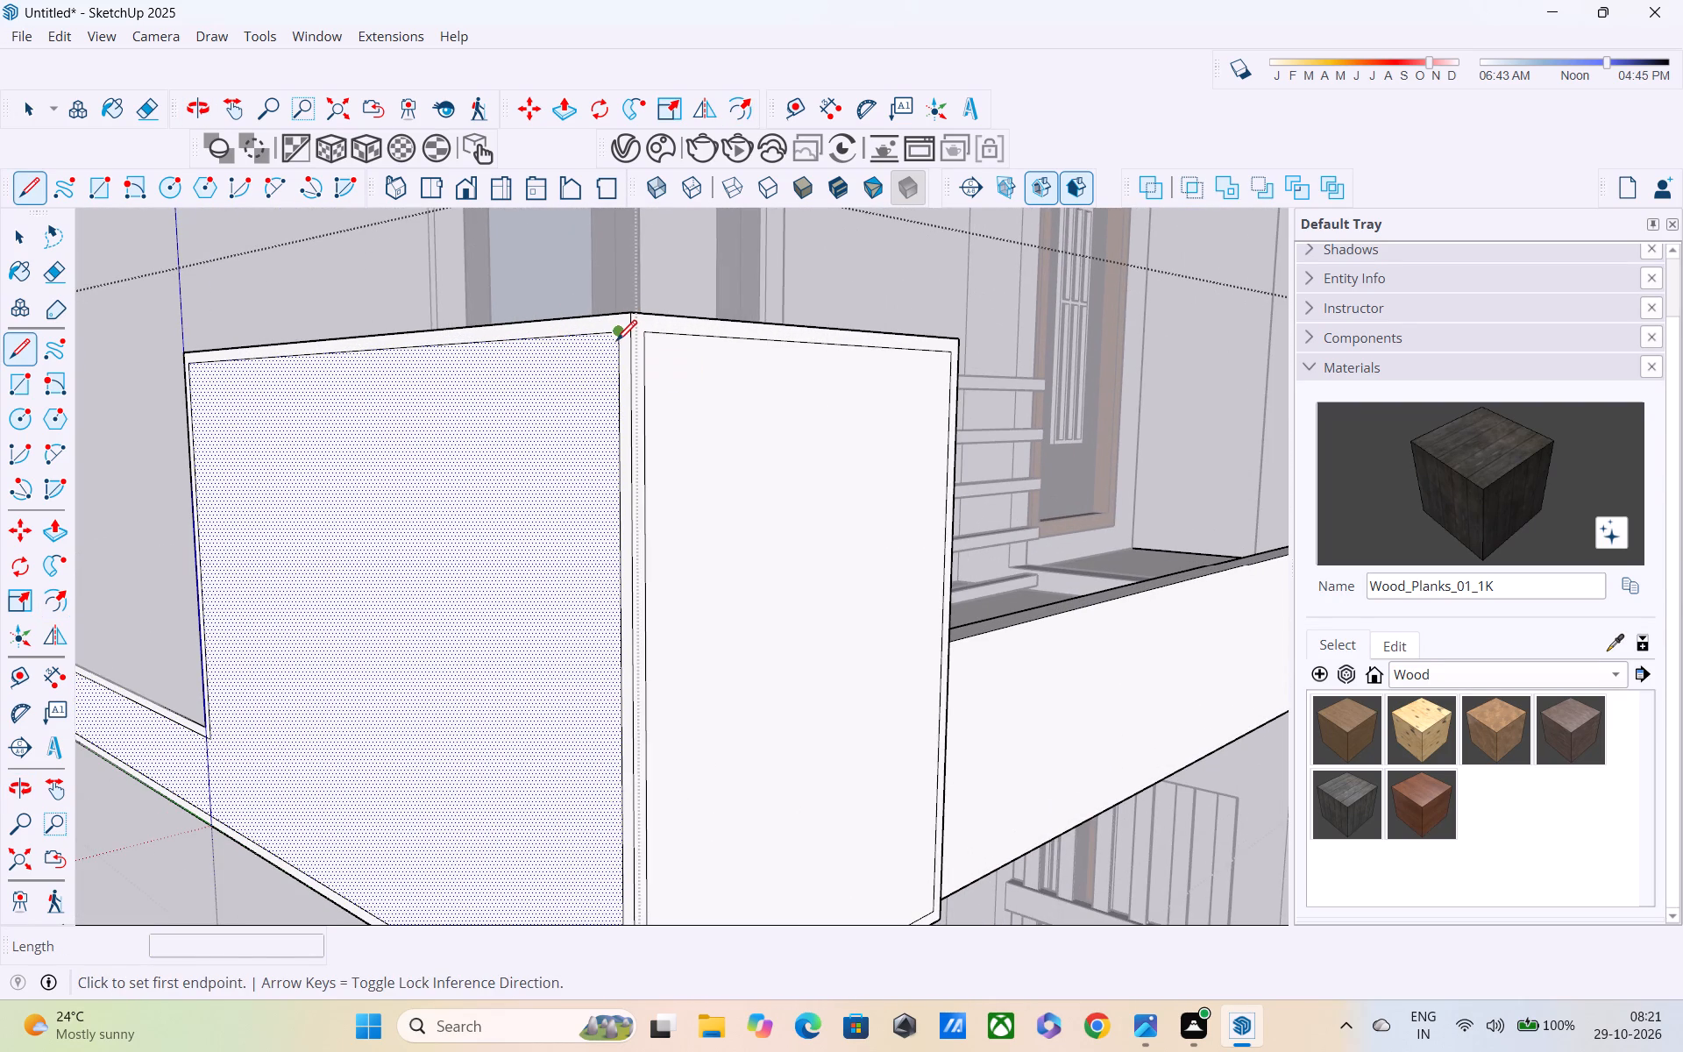
click(616, 343)
click(627, 342)
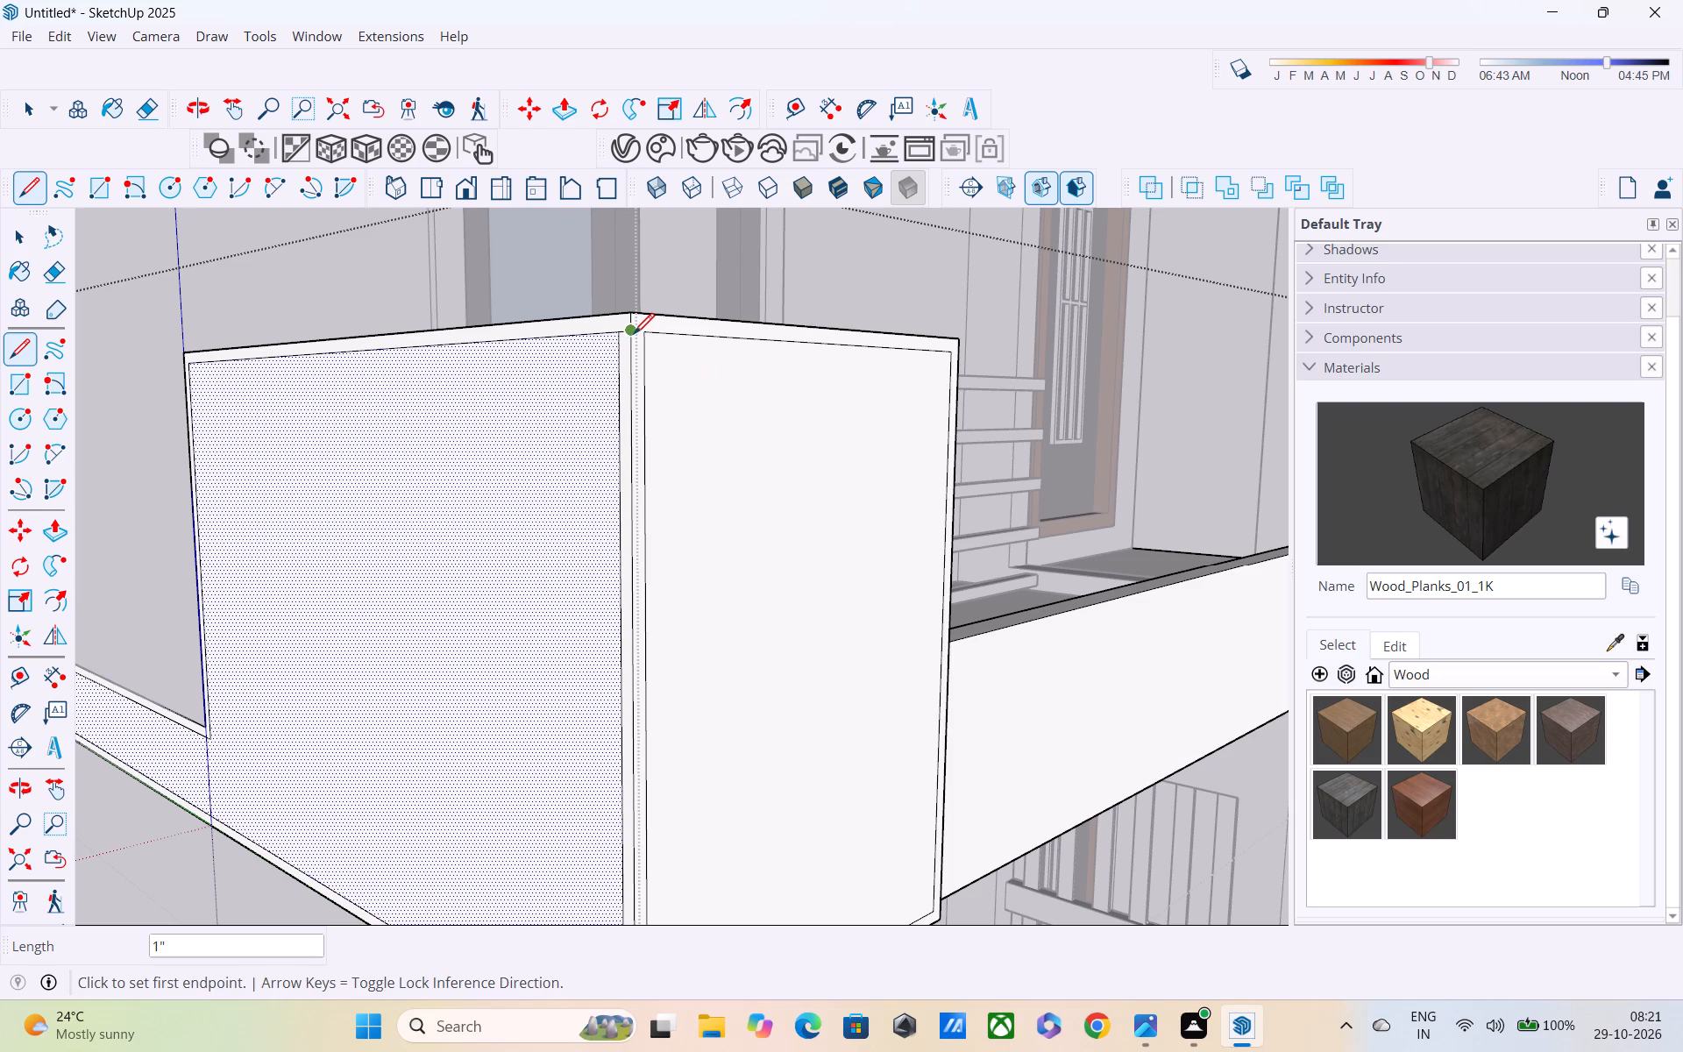
Draw a line from the parapet's vertical corner edge to the upper corner of the front face's inset.
click(634, 336)
click(648, 339)
scroll(648, 339, down, 5)
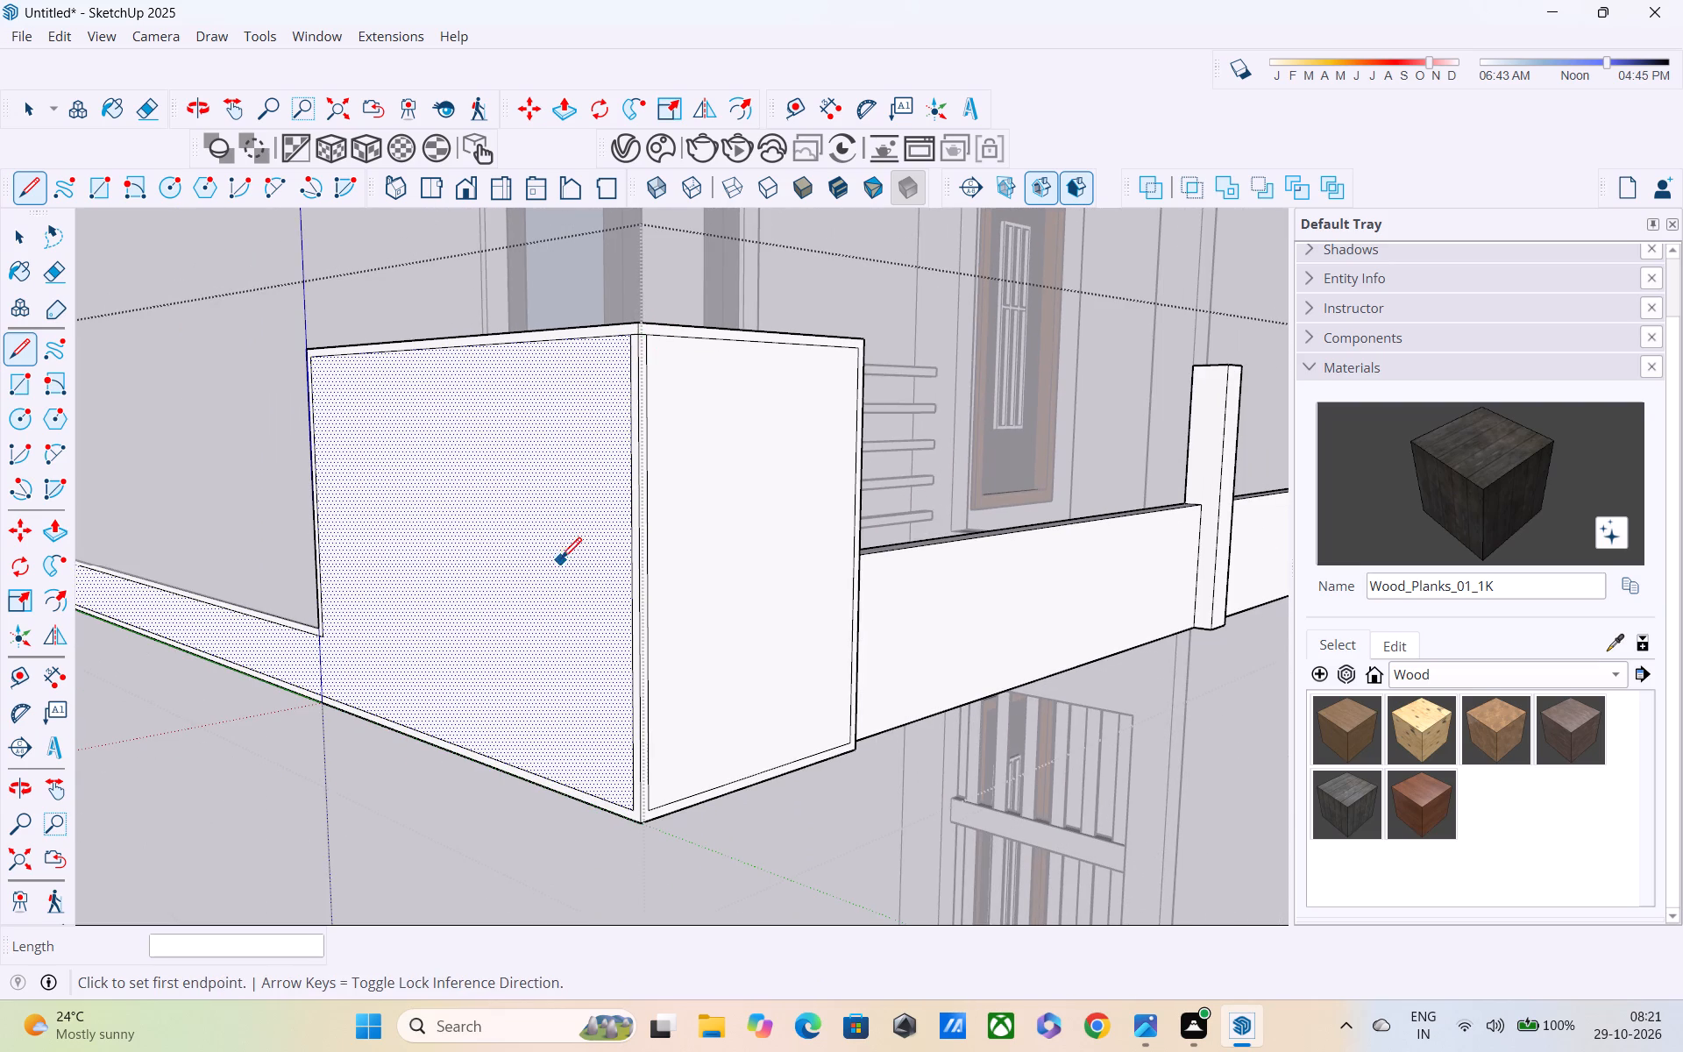
Erase the side face inset's vertical line next to the house wall and the lower strip's upper and lower inset lines.
key(e)
scroll(451, 594, up, 1)
middle_drag(456, 564, 856, 536)
scroll(554, 551, up, 3)
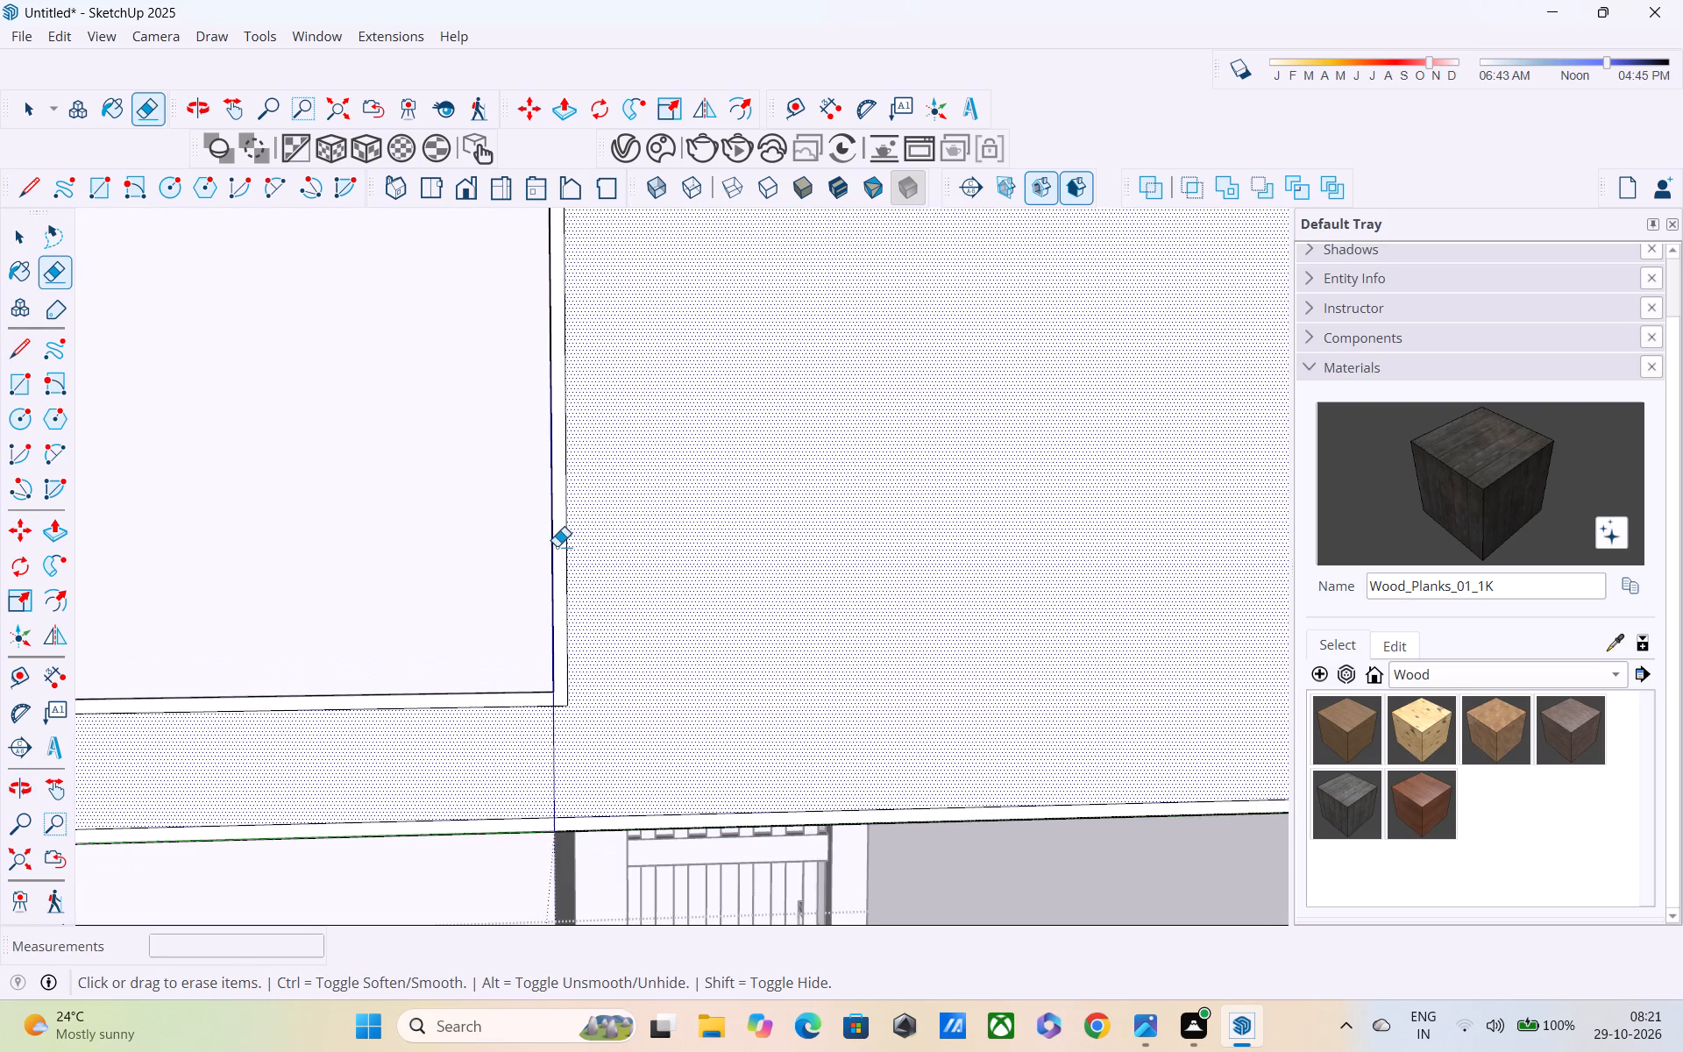
scroll(557, 565, down, 6)
scroll(739, 579, down, 4)
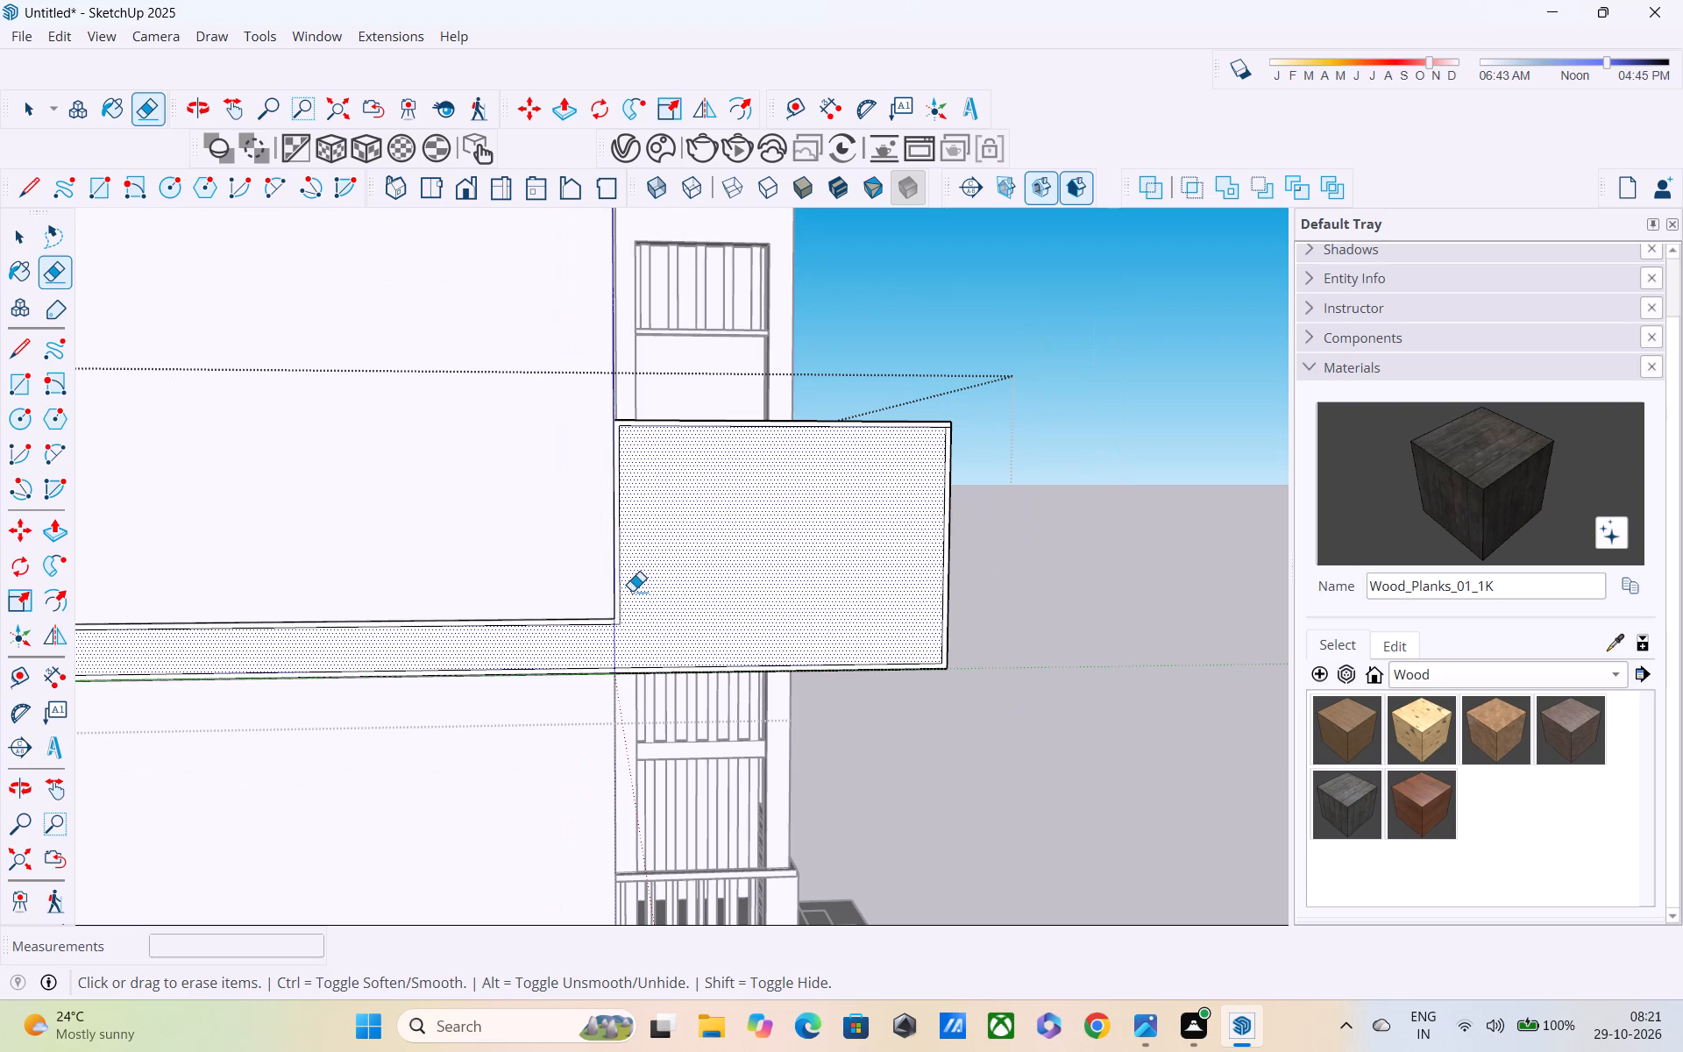
click(622, 543)
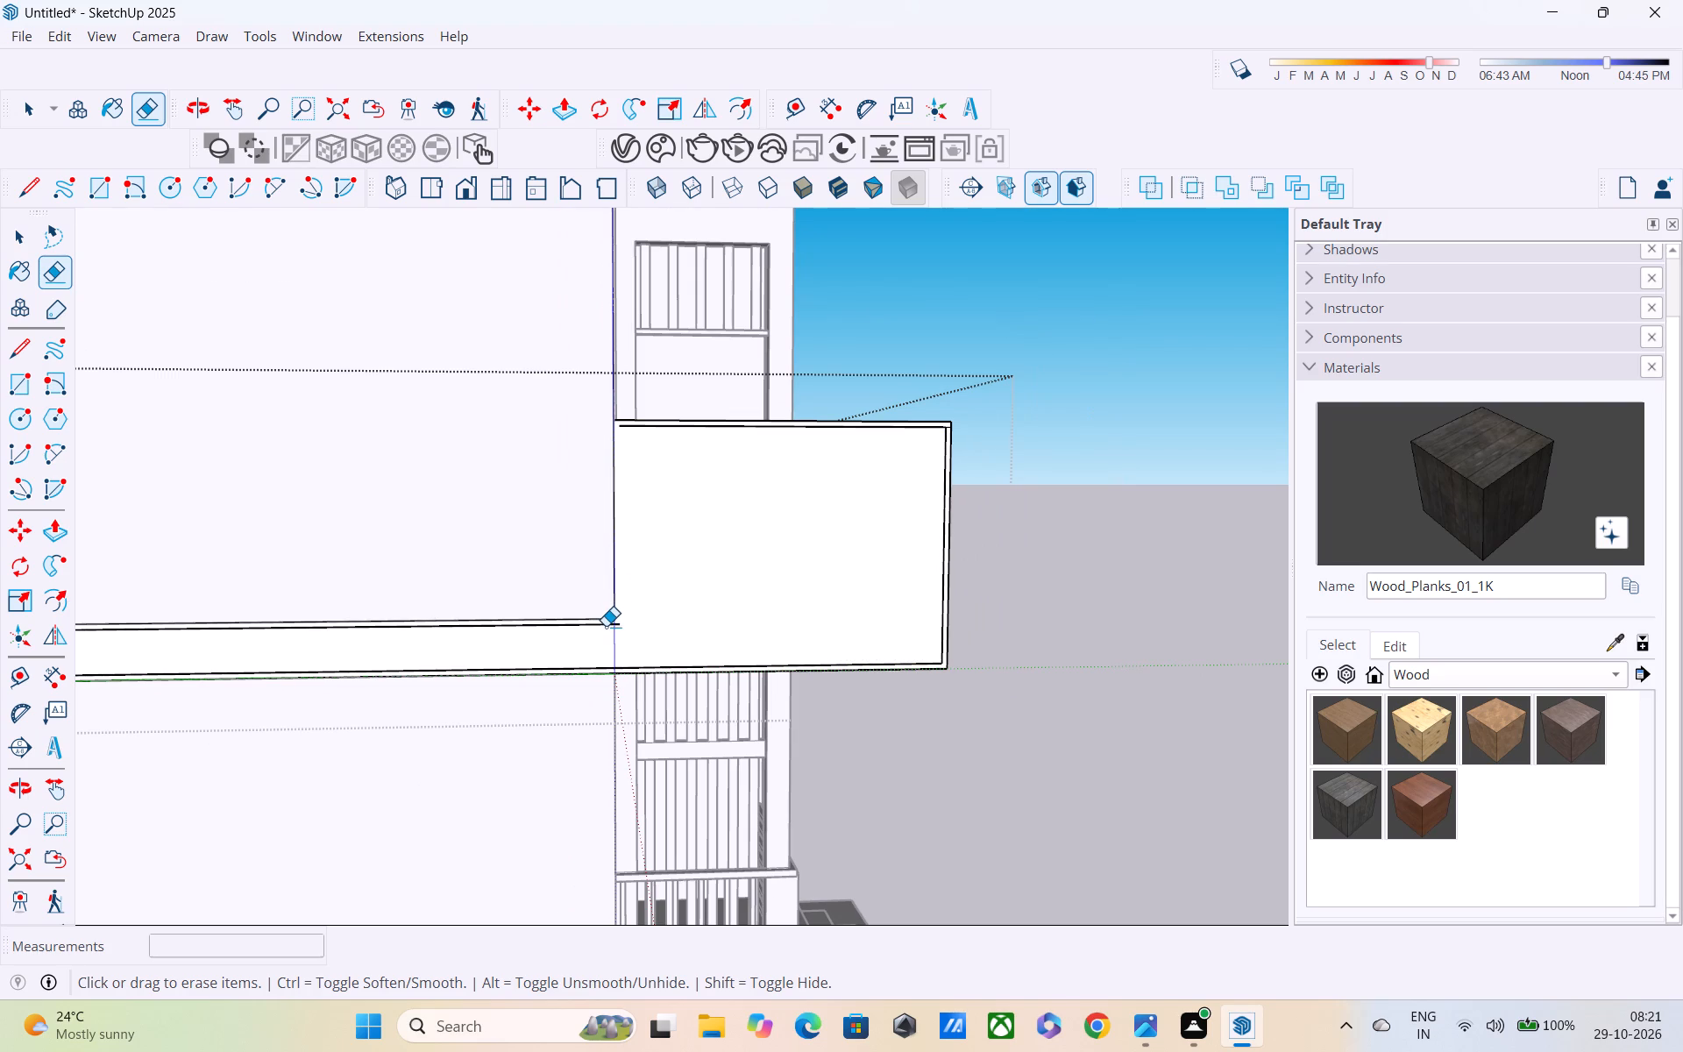
click(605, 630)
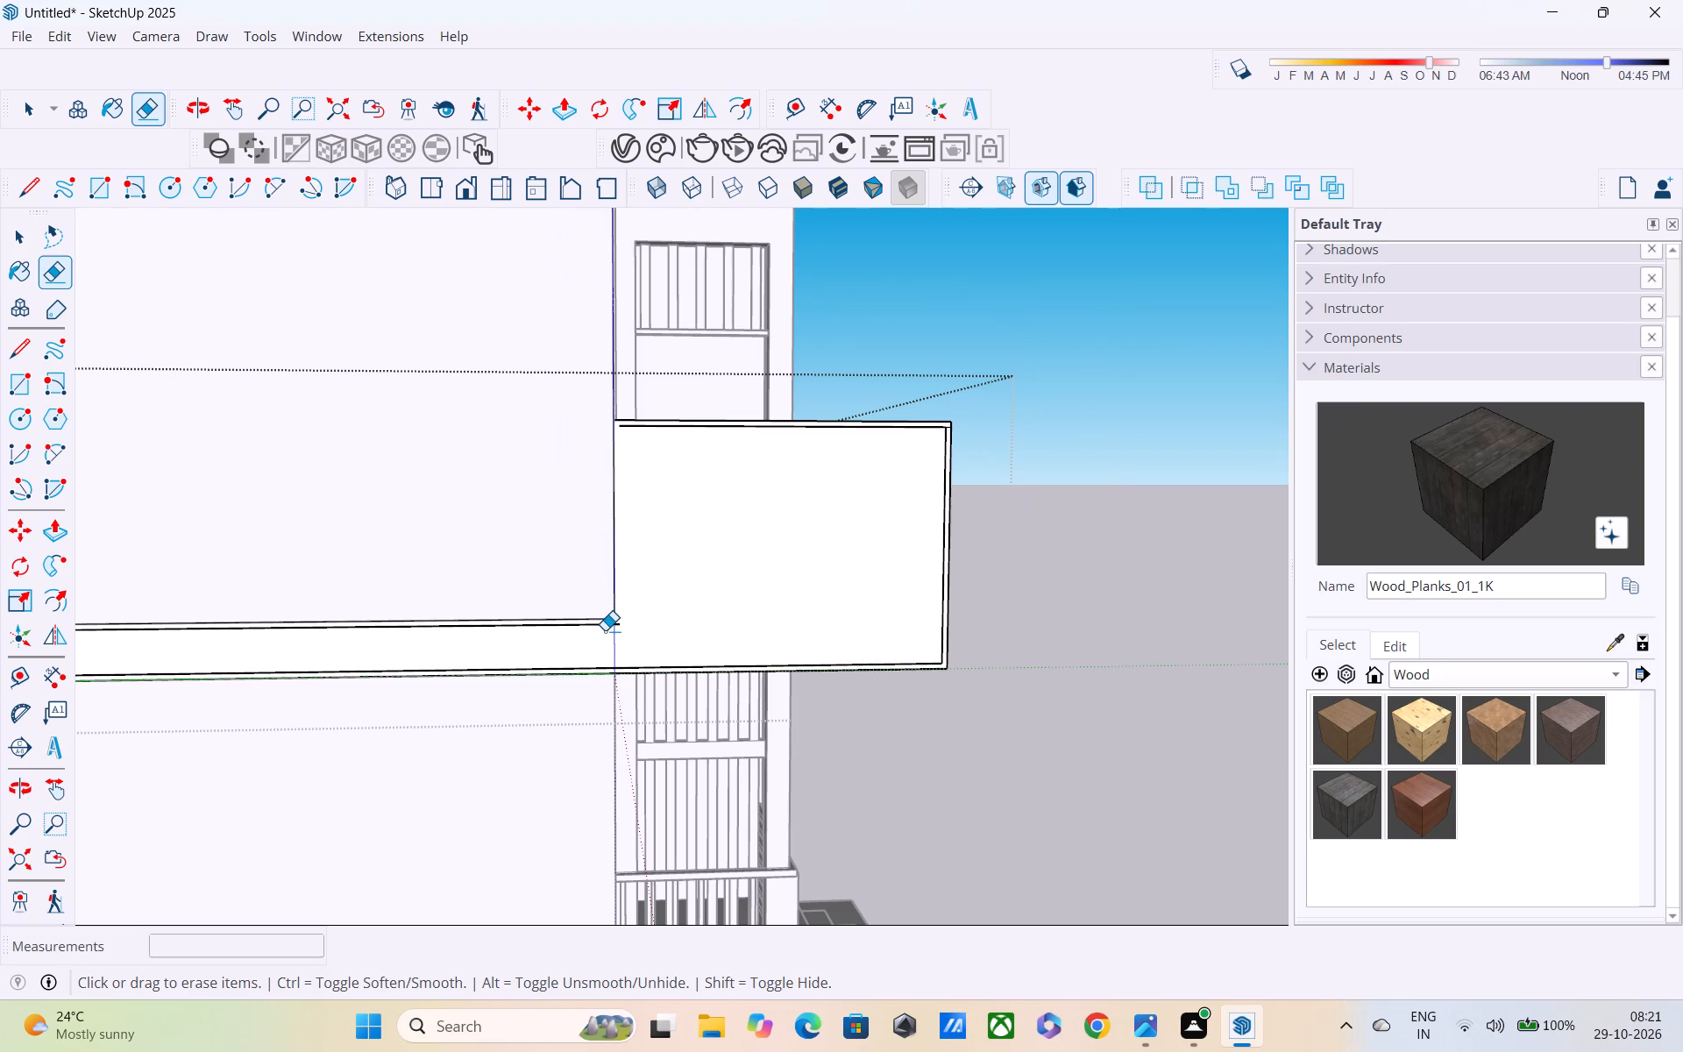
scroll(605, 626, up, 9)
click(605, 626)
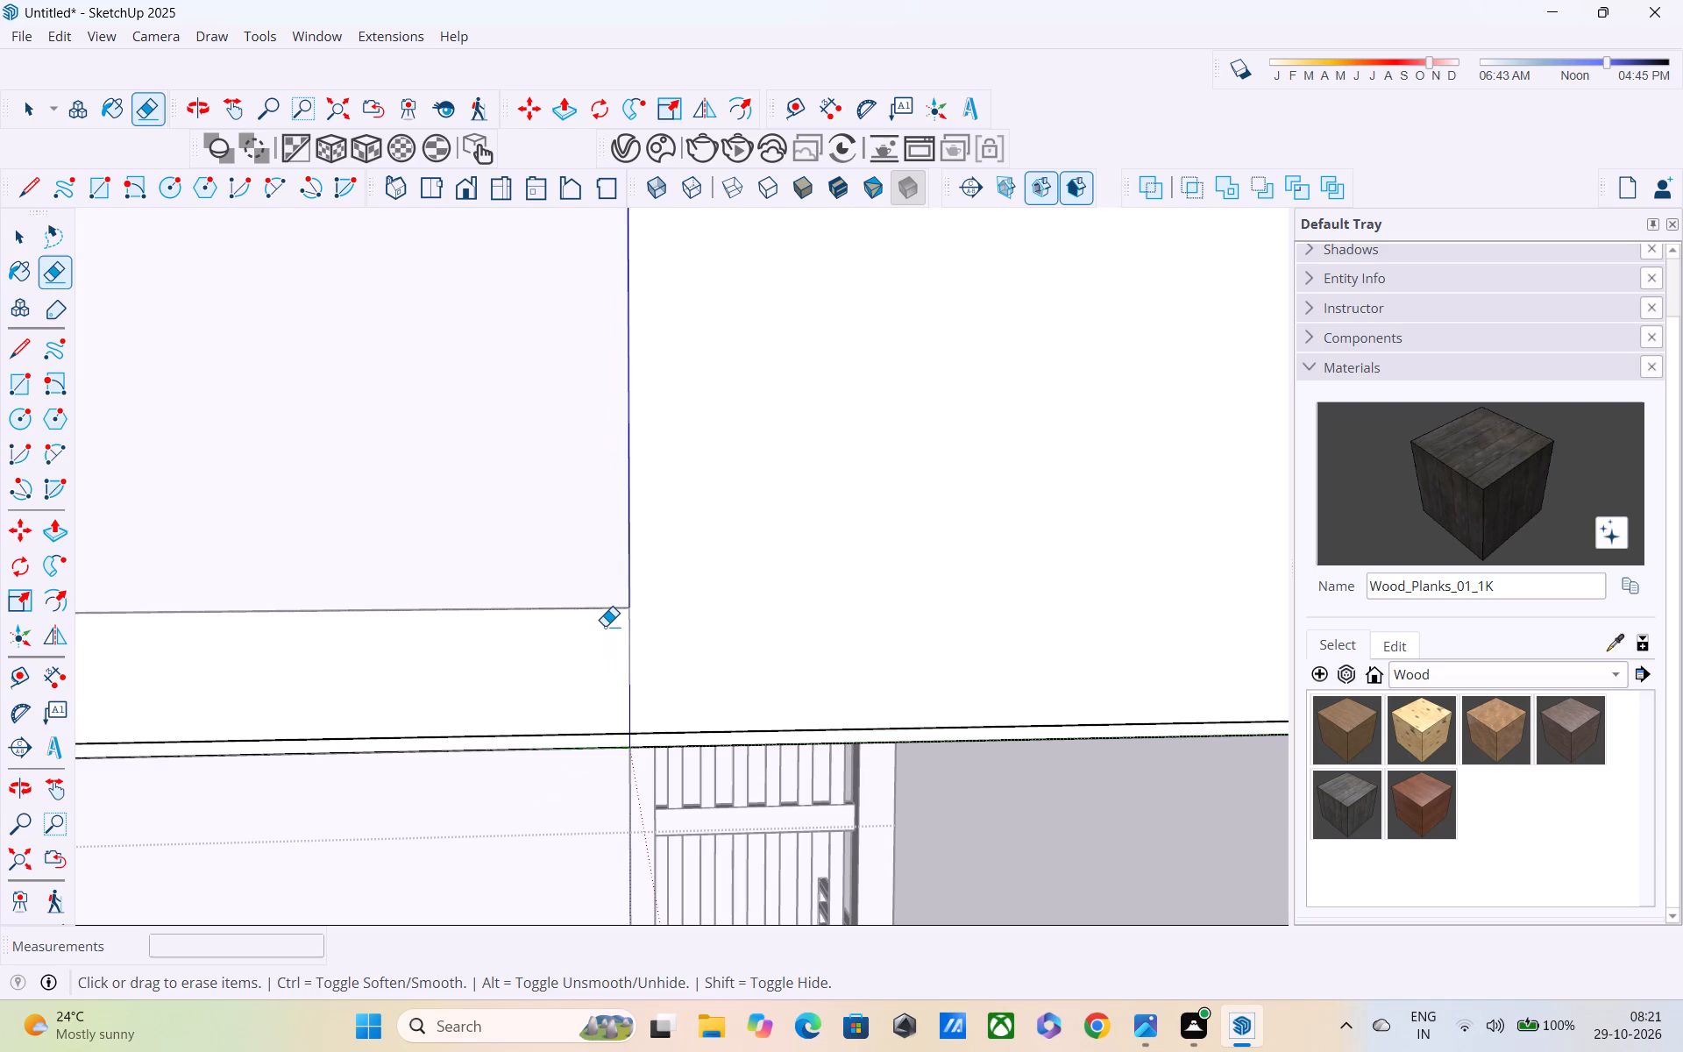
click(573, 740)
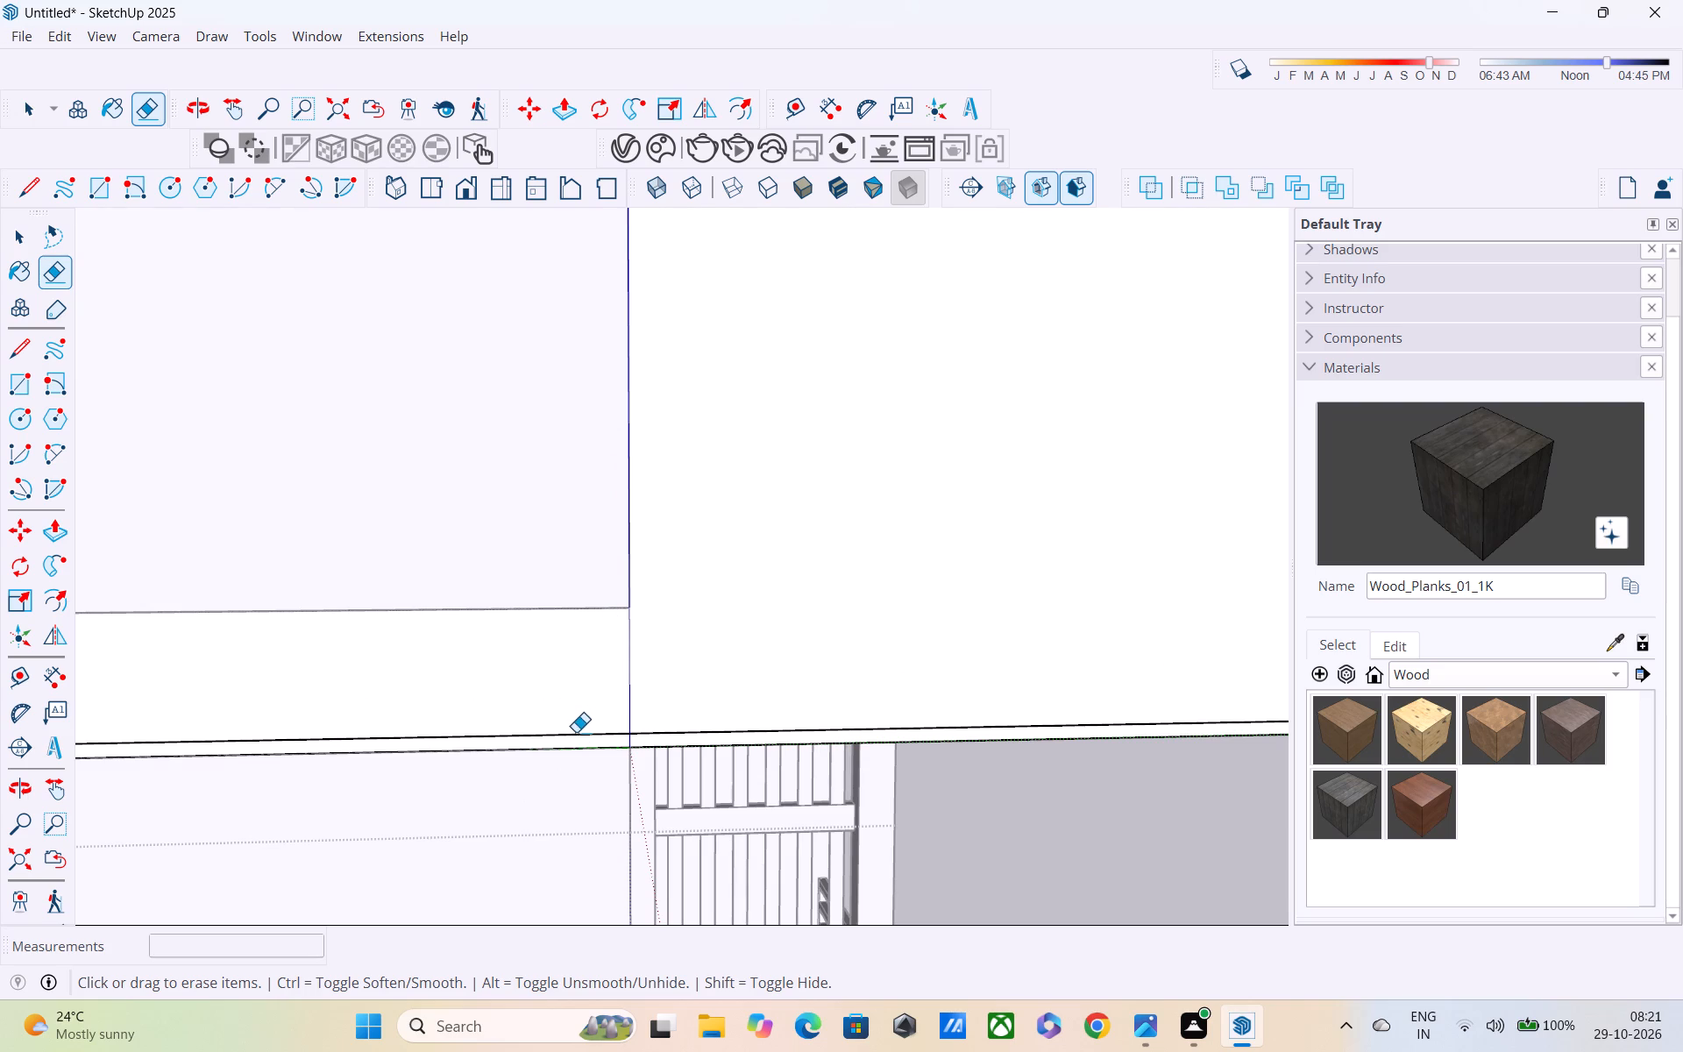
click(574, 739)
click(573, 739)
drag(571, 723, 565, 743)
scroll(565, 729, down, 7)
Erase the side face inset's vertical line beside the parapet's front corner edge.
middle_drag(989, 618, 684, 619)
scroll(451, 611, up, 2)
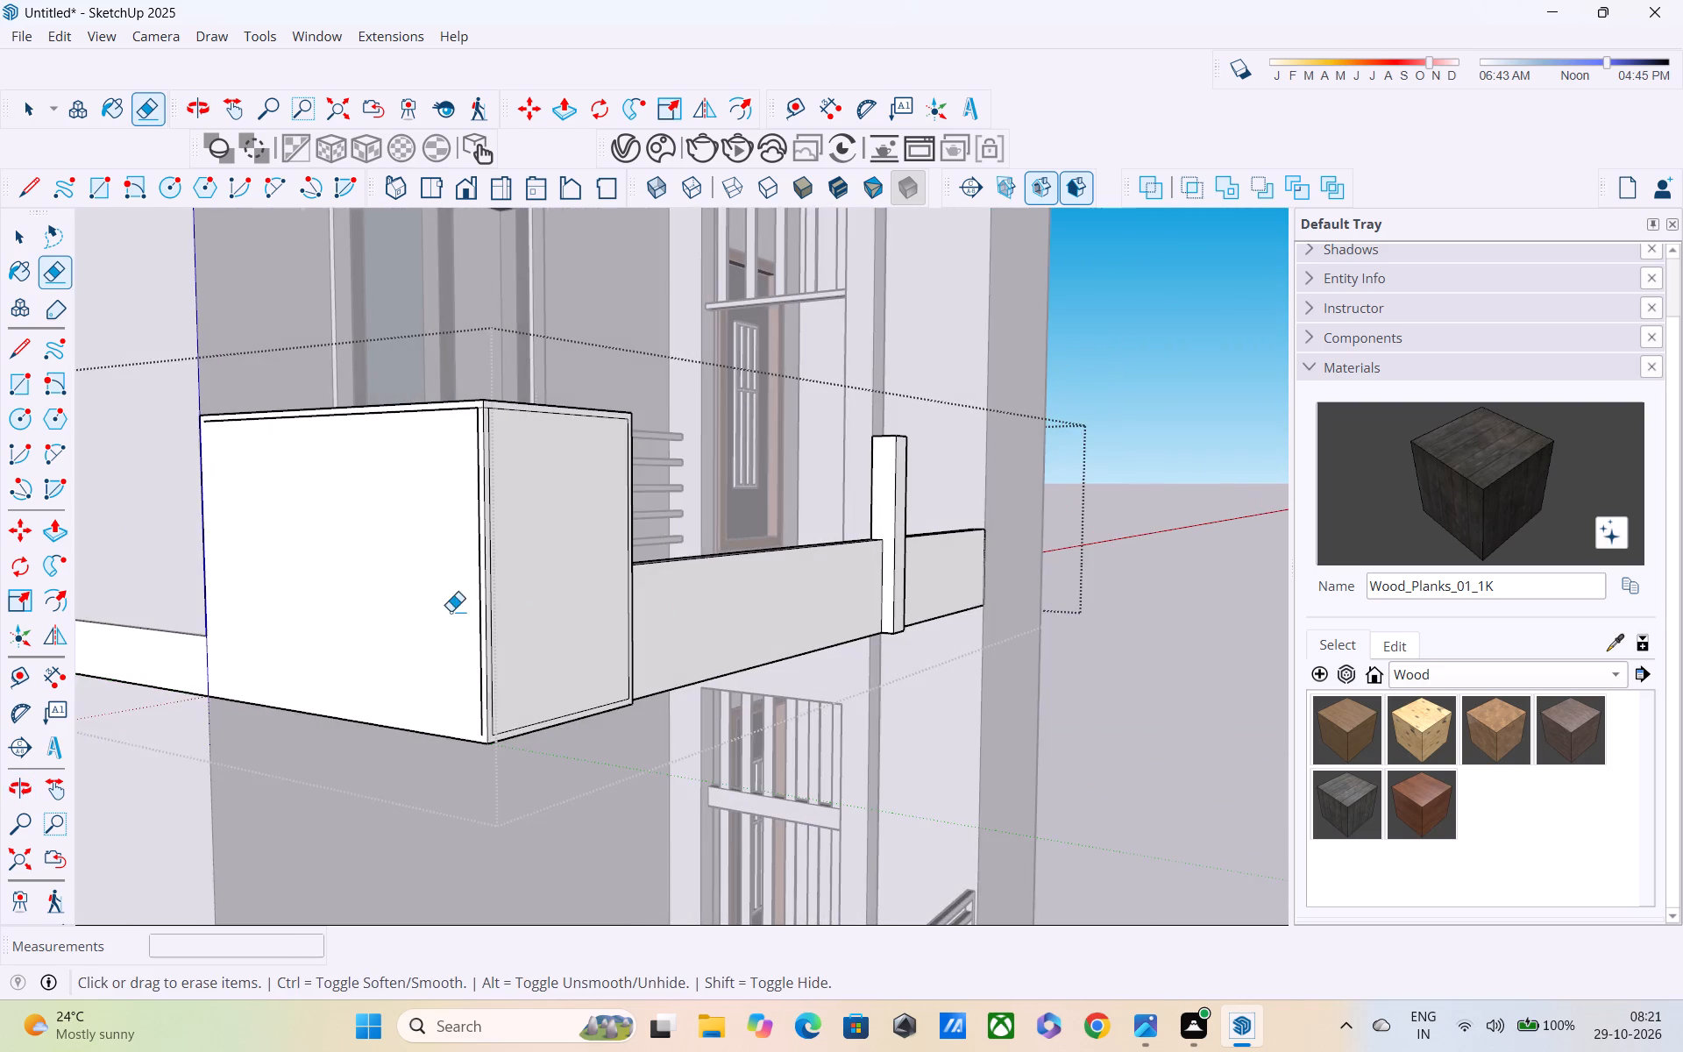
scroll(451, 611, up, 7)
click(508, 628)
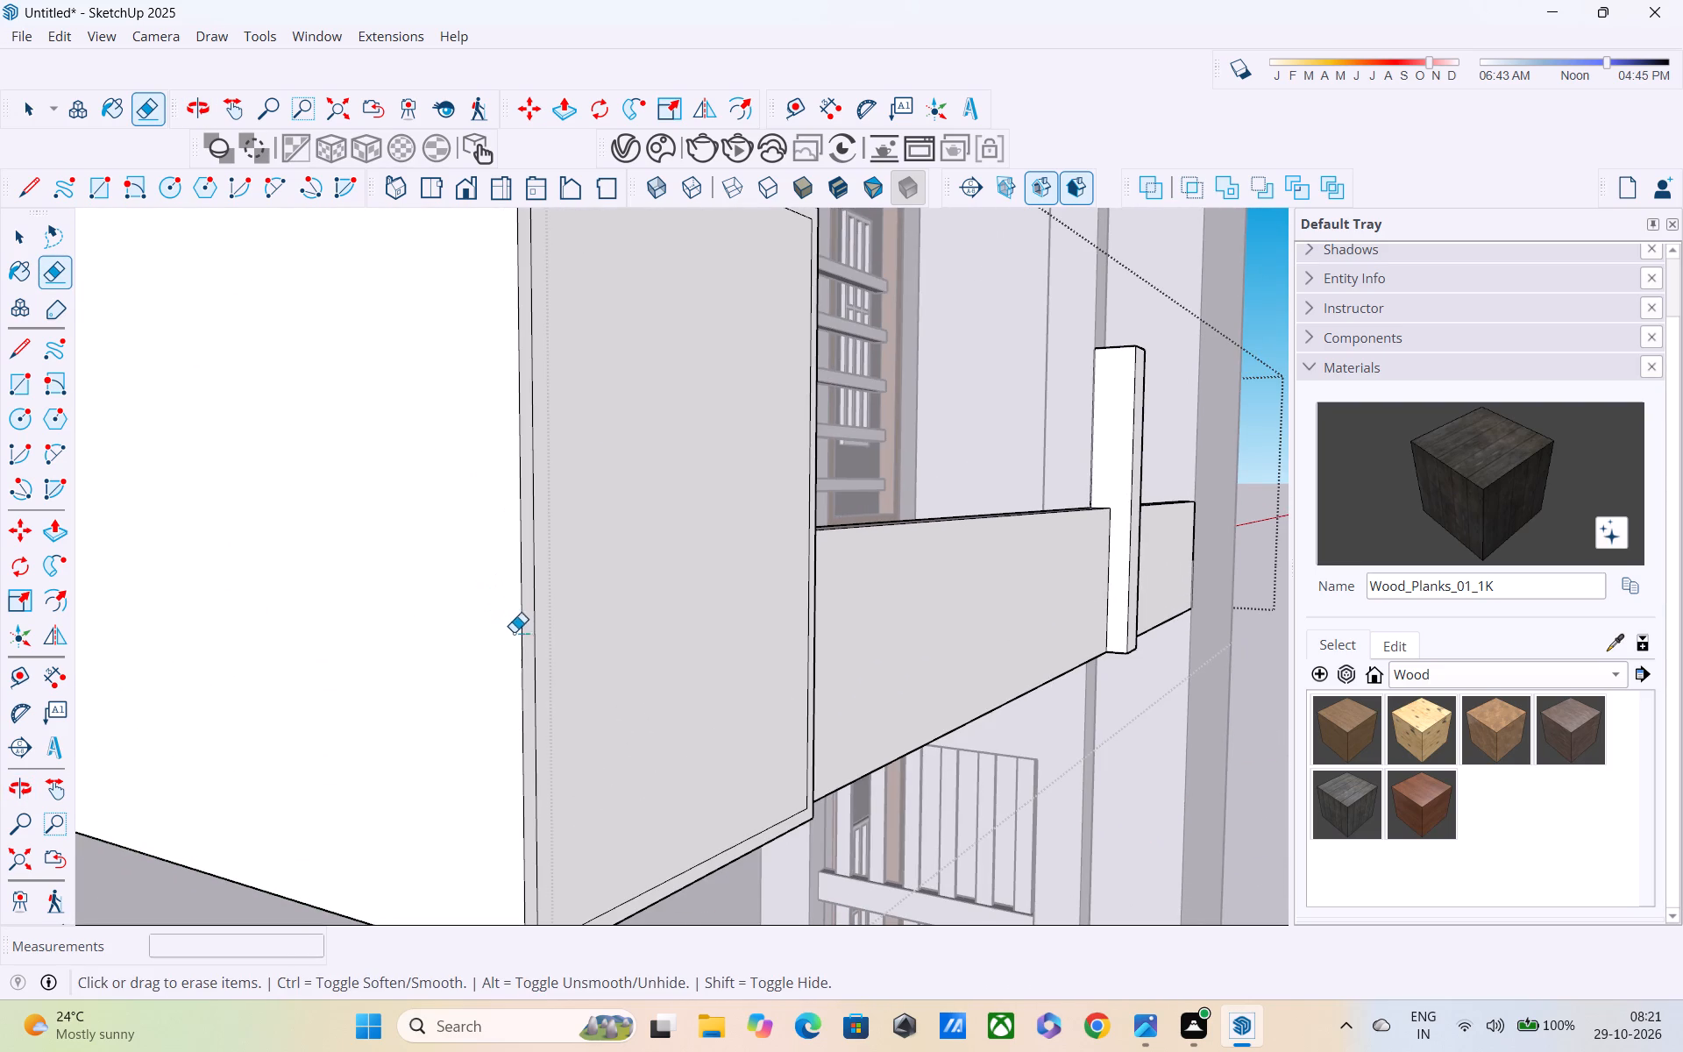
Erase the front face inset's vertical line beside the parapet's corner edge.
middle_drag(559, 641, 475, 596)
scroll(472, 594, down, 6)
shift+middle_drag(488, 631, 503, 691)
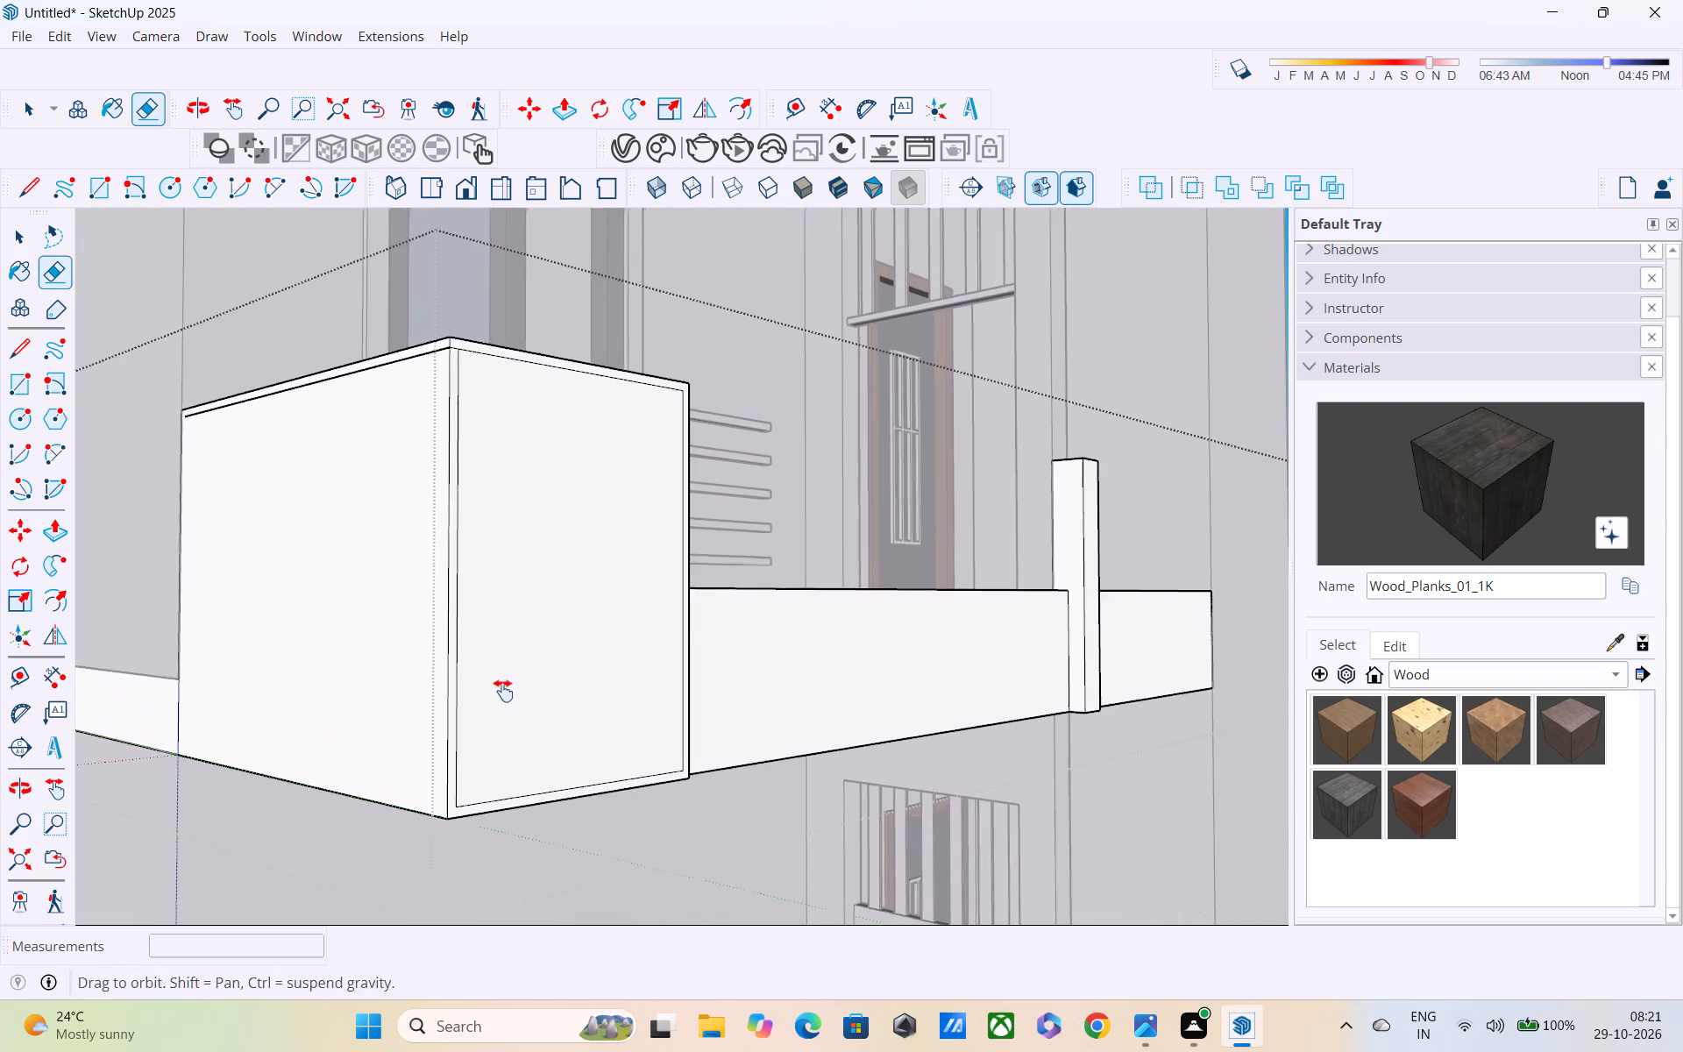
shift+middle_drag(503, 691, 507, 697)
key(space)
scroll(505, 720, up, 1)
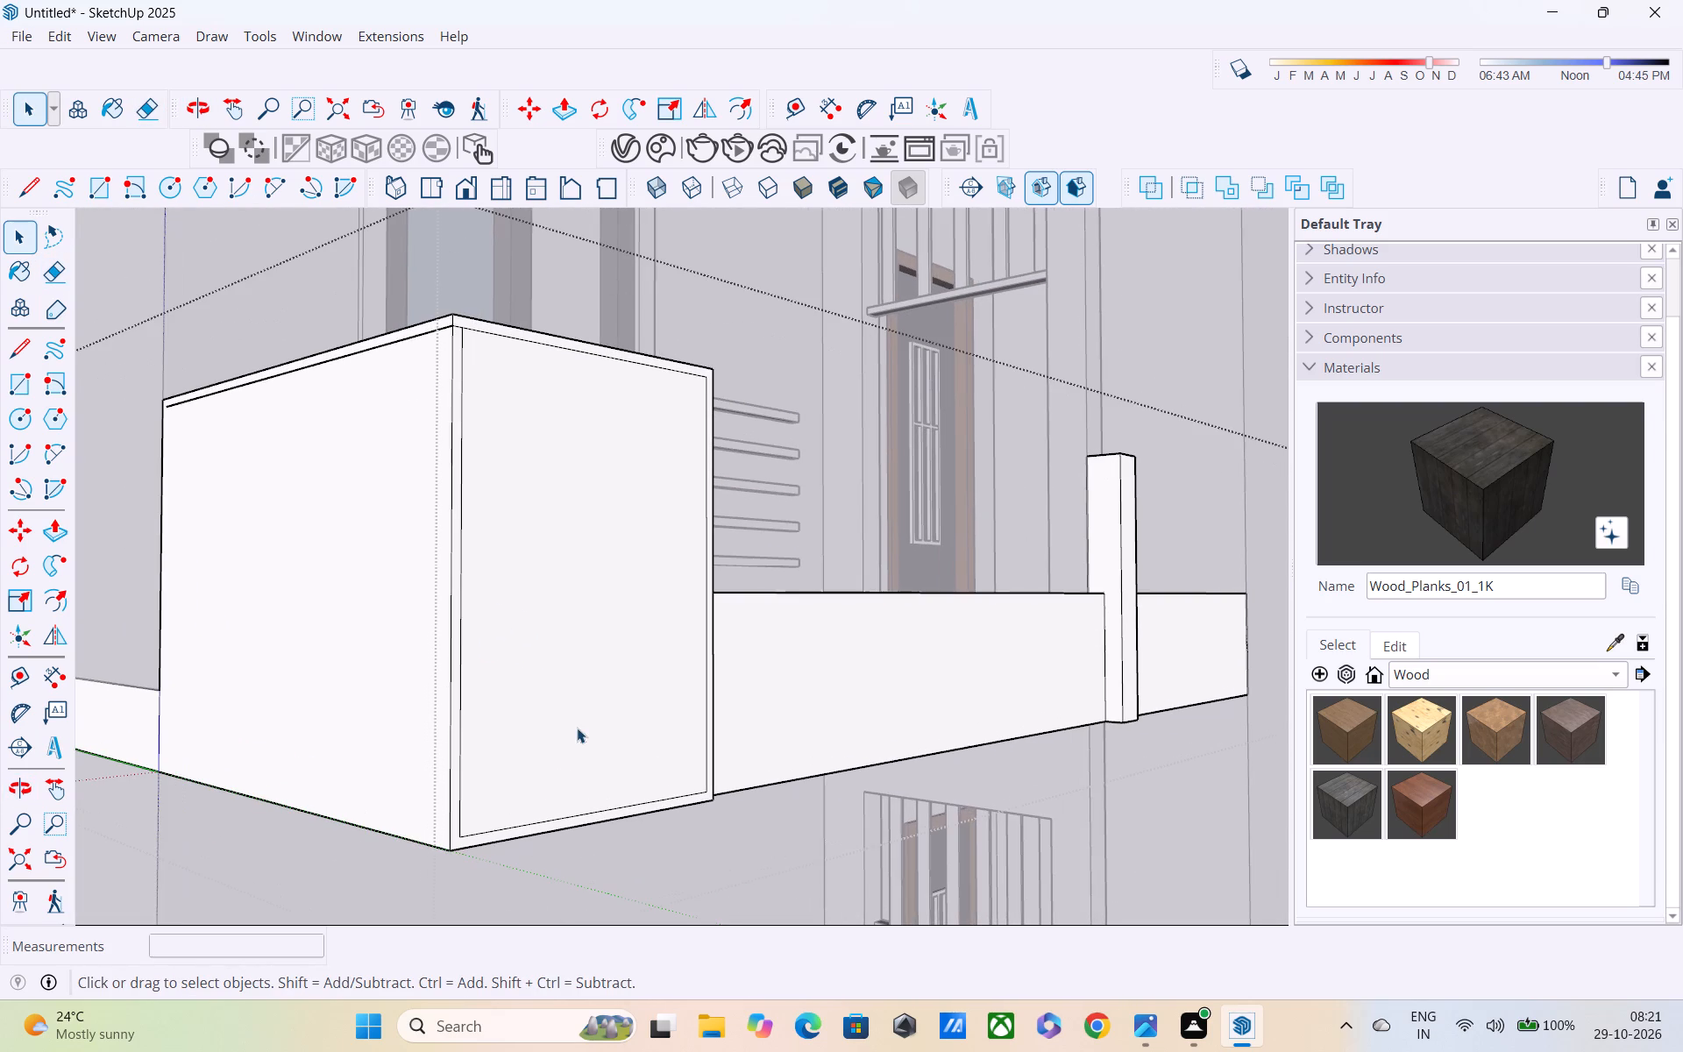
key(e)
scroll(452, 497, up, 8)
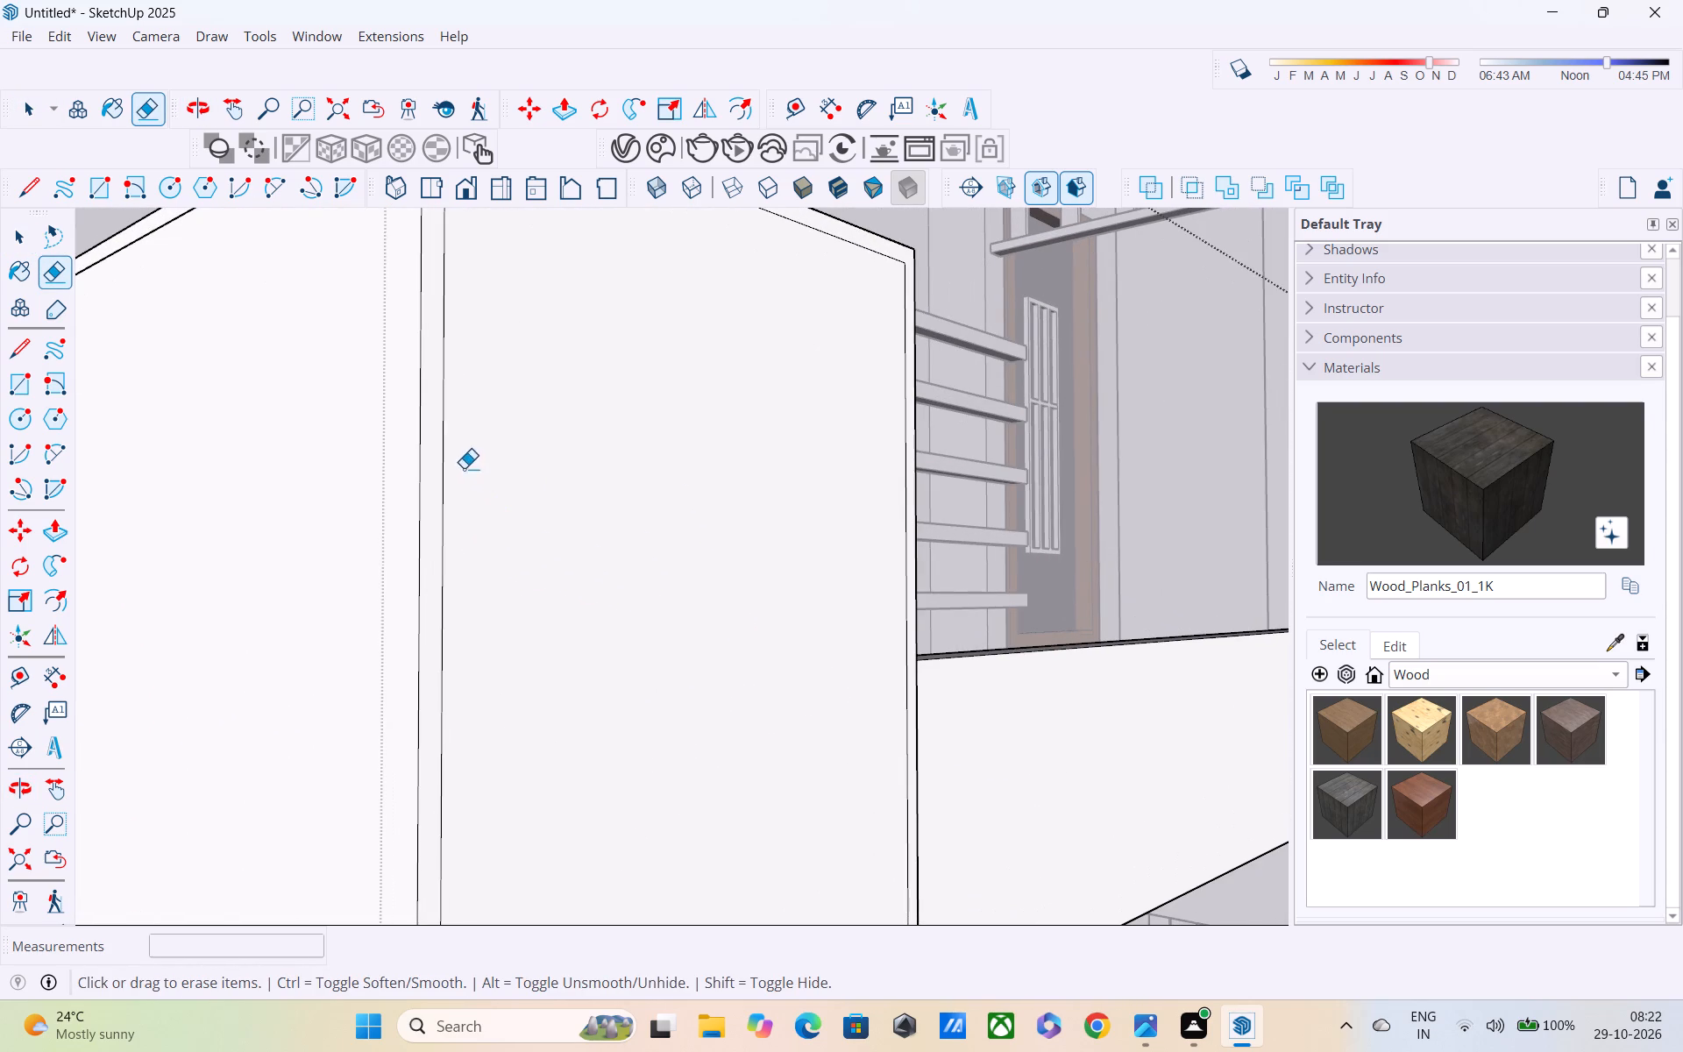
click(444, 453)
Erase the front face inset's lower line and its far vertical line, keeping only the top inset line.
scroll(444, 453, down, 6)
shift+middle_drag(510, 516, 553, 387)
scroll(586, 835, up, 4)
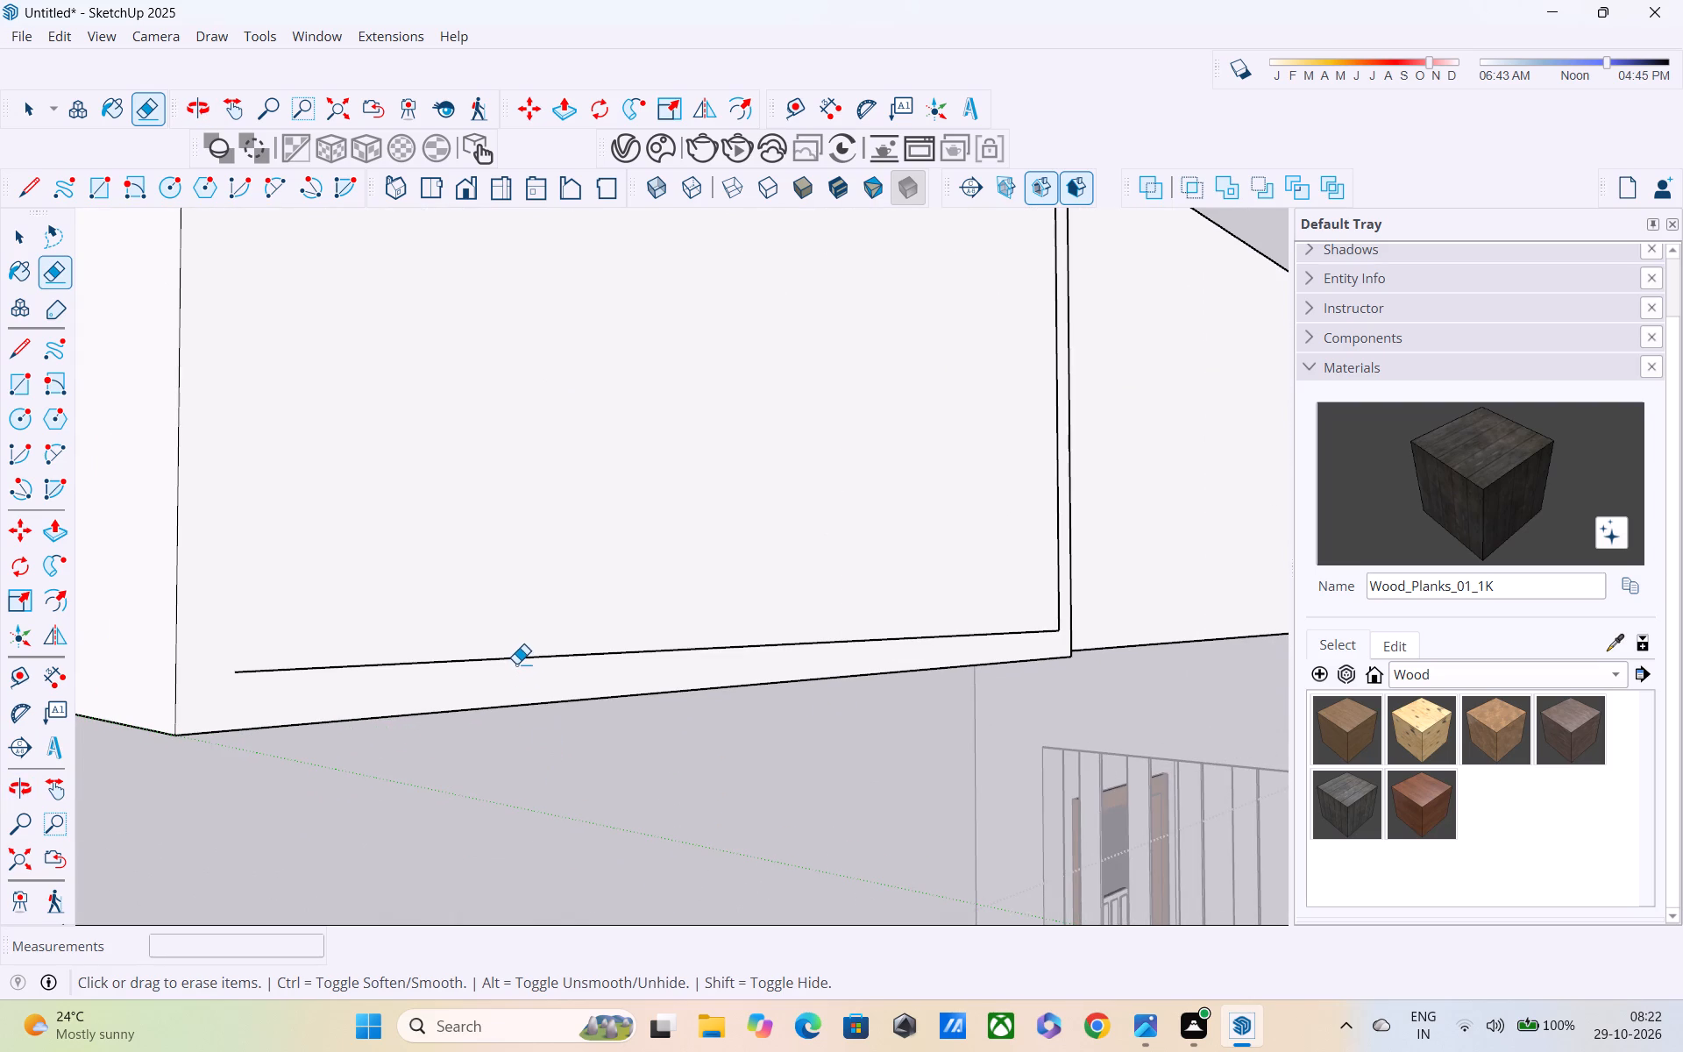
click(516, 664)
drag(561, 650, 558, 684)
scroll(555, 665, down, 5)
shift+middle_drag(656, 612, 600, 777)
scroll(898, 564, up, 5)
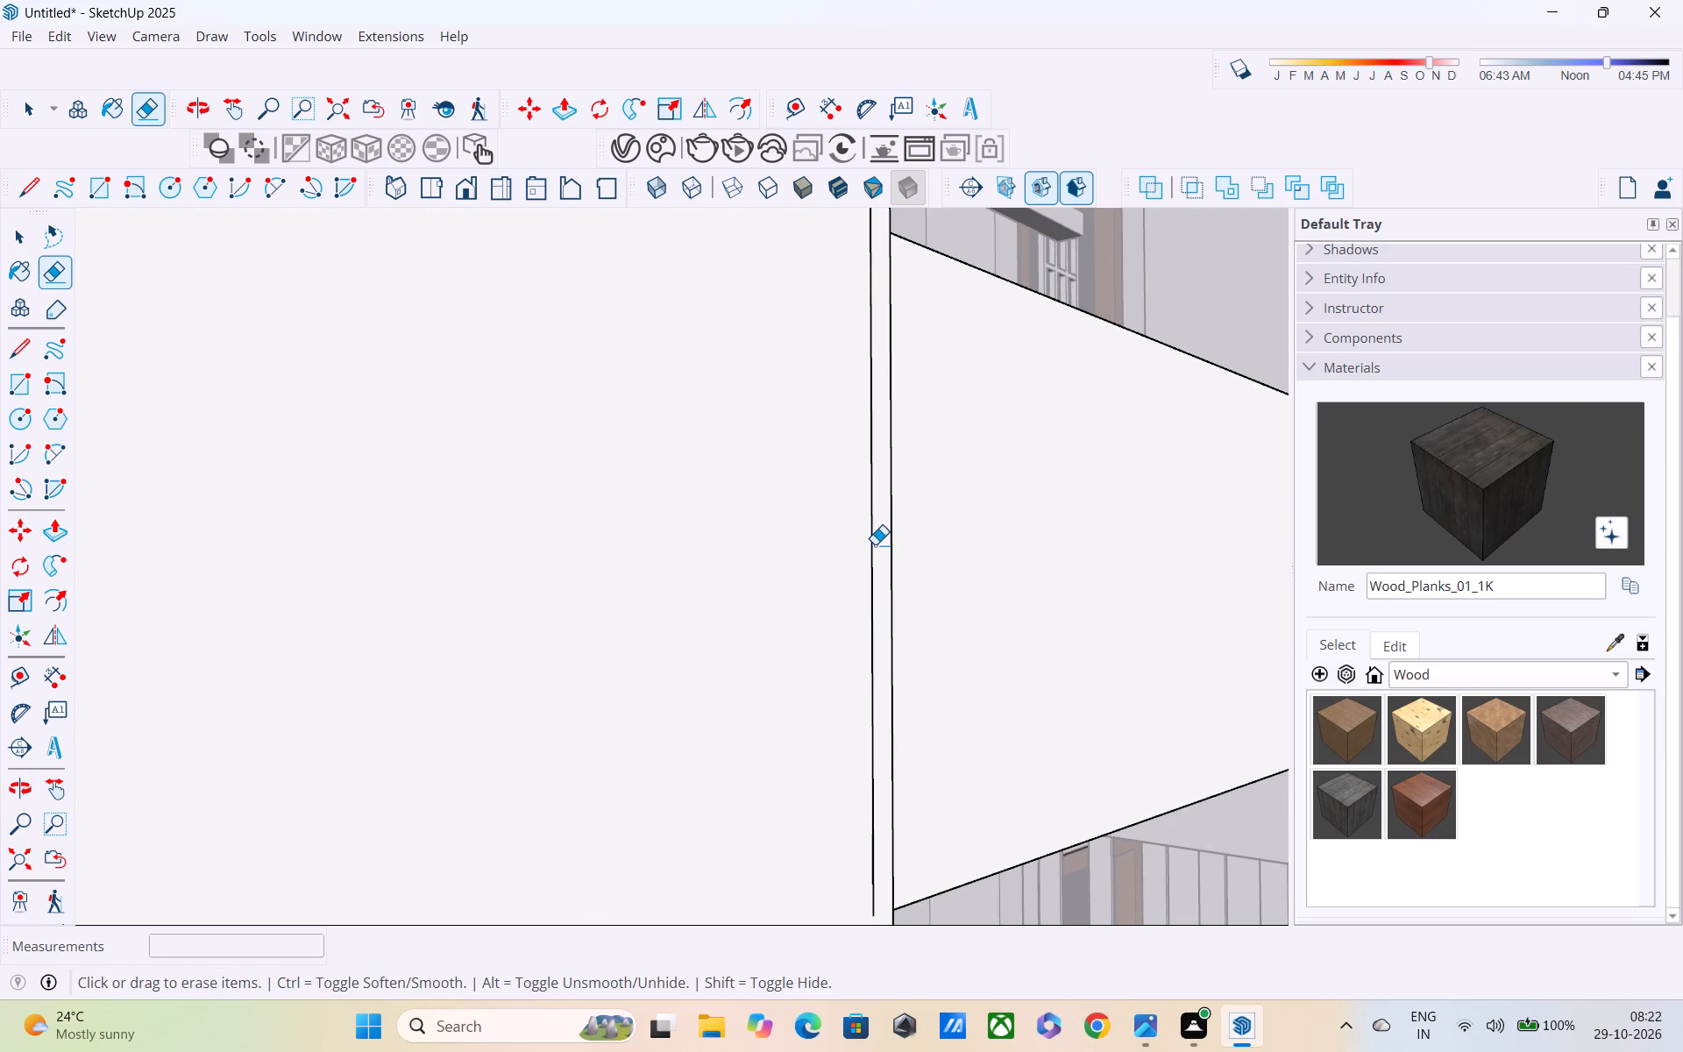
click(875, 544)
Extend the front face's top inset line 1" to the parapet's far vertical edge.
scroll(875, 544, down, 6)
shift+middle_drag(870, 636, 887, 786)
middle_drag(837, 669, 875, 859)
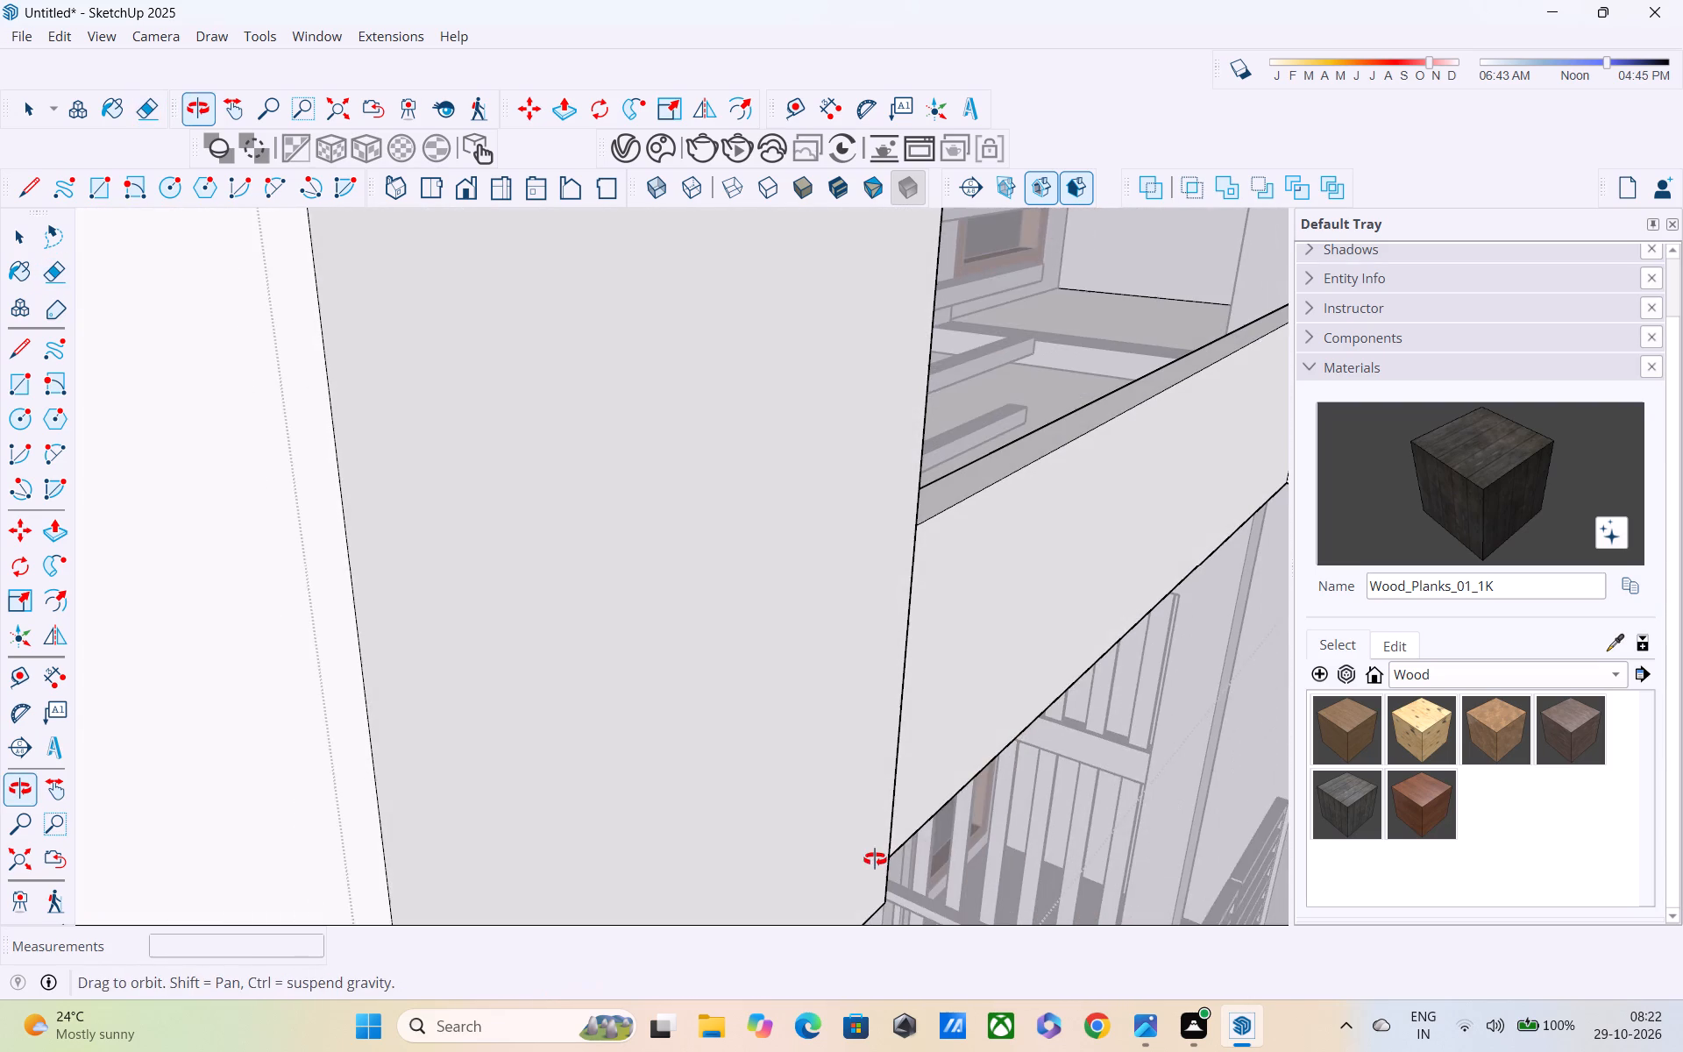
middle_drag(875, 859, 876, 861)
shift+scroll(826, 690, down, 2)
shift+middle_drag(831, 700, 884, 835)
middle_drag(948, 694, 872, 676)
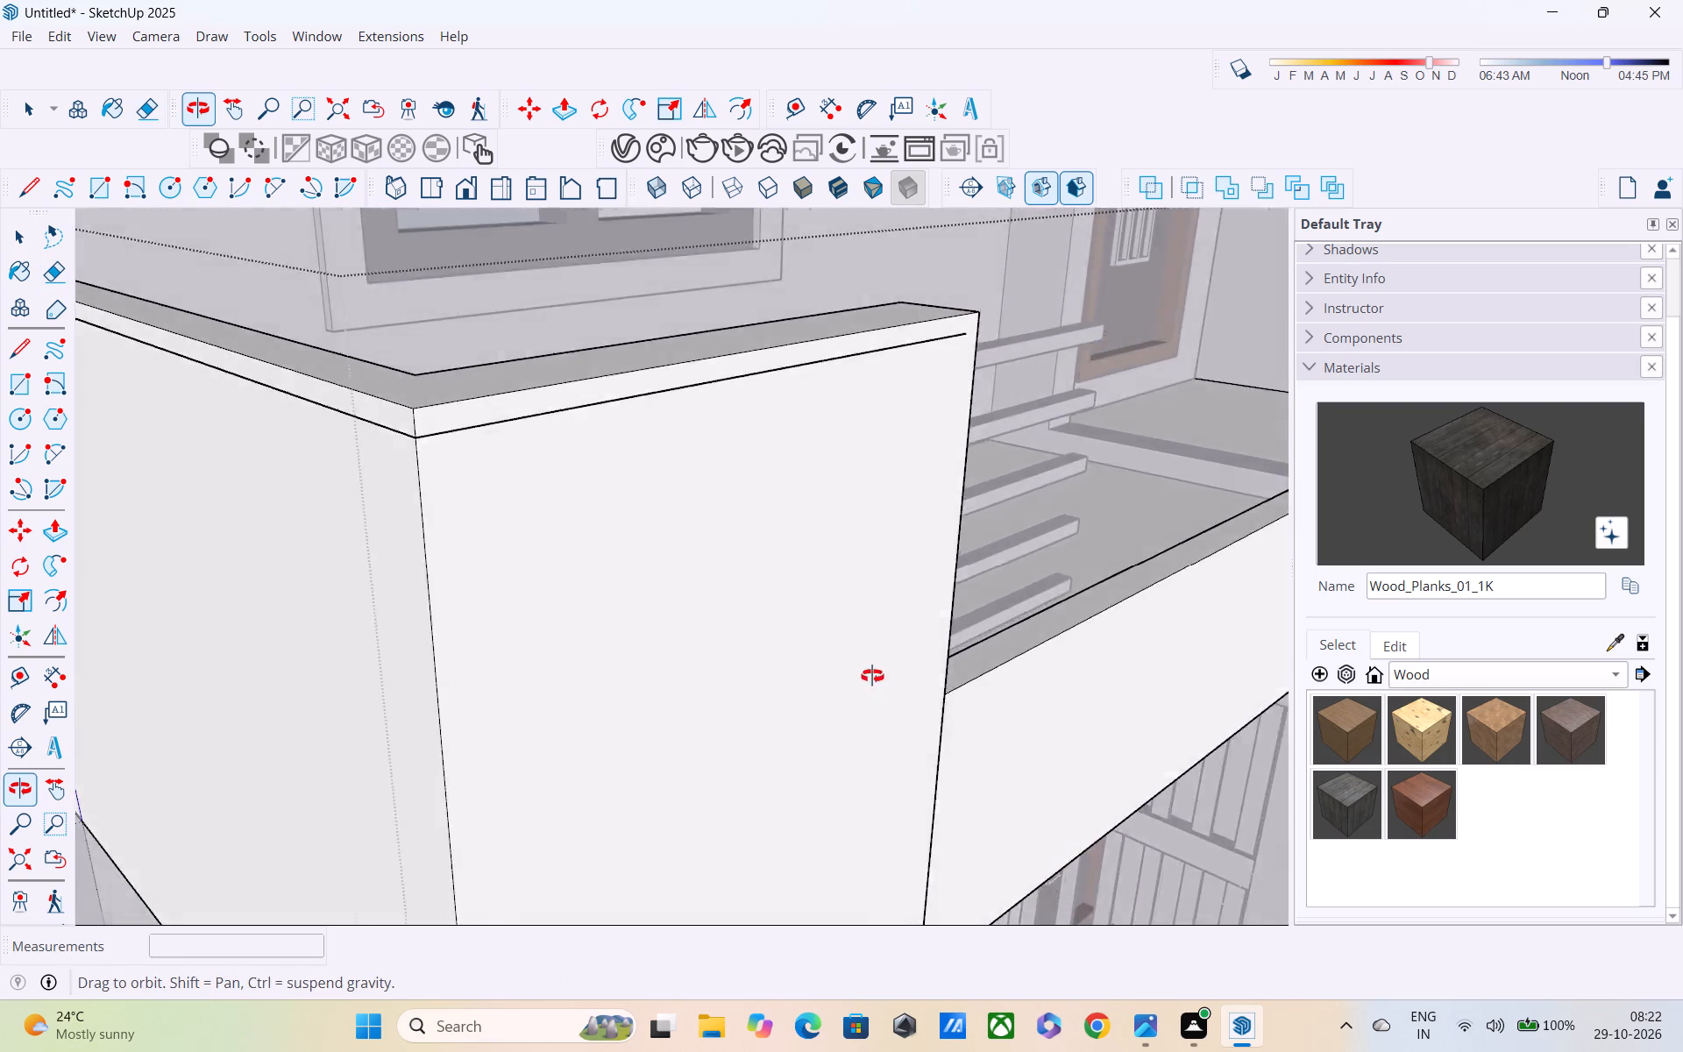
middle_drag(872, 676, 727, 651)
key(l)
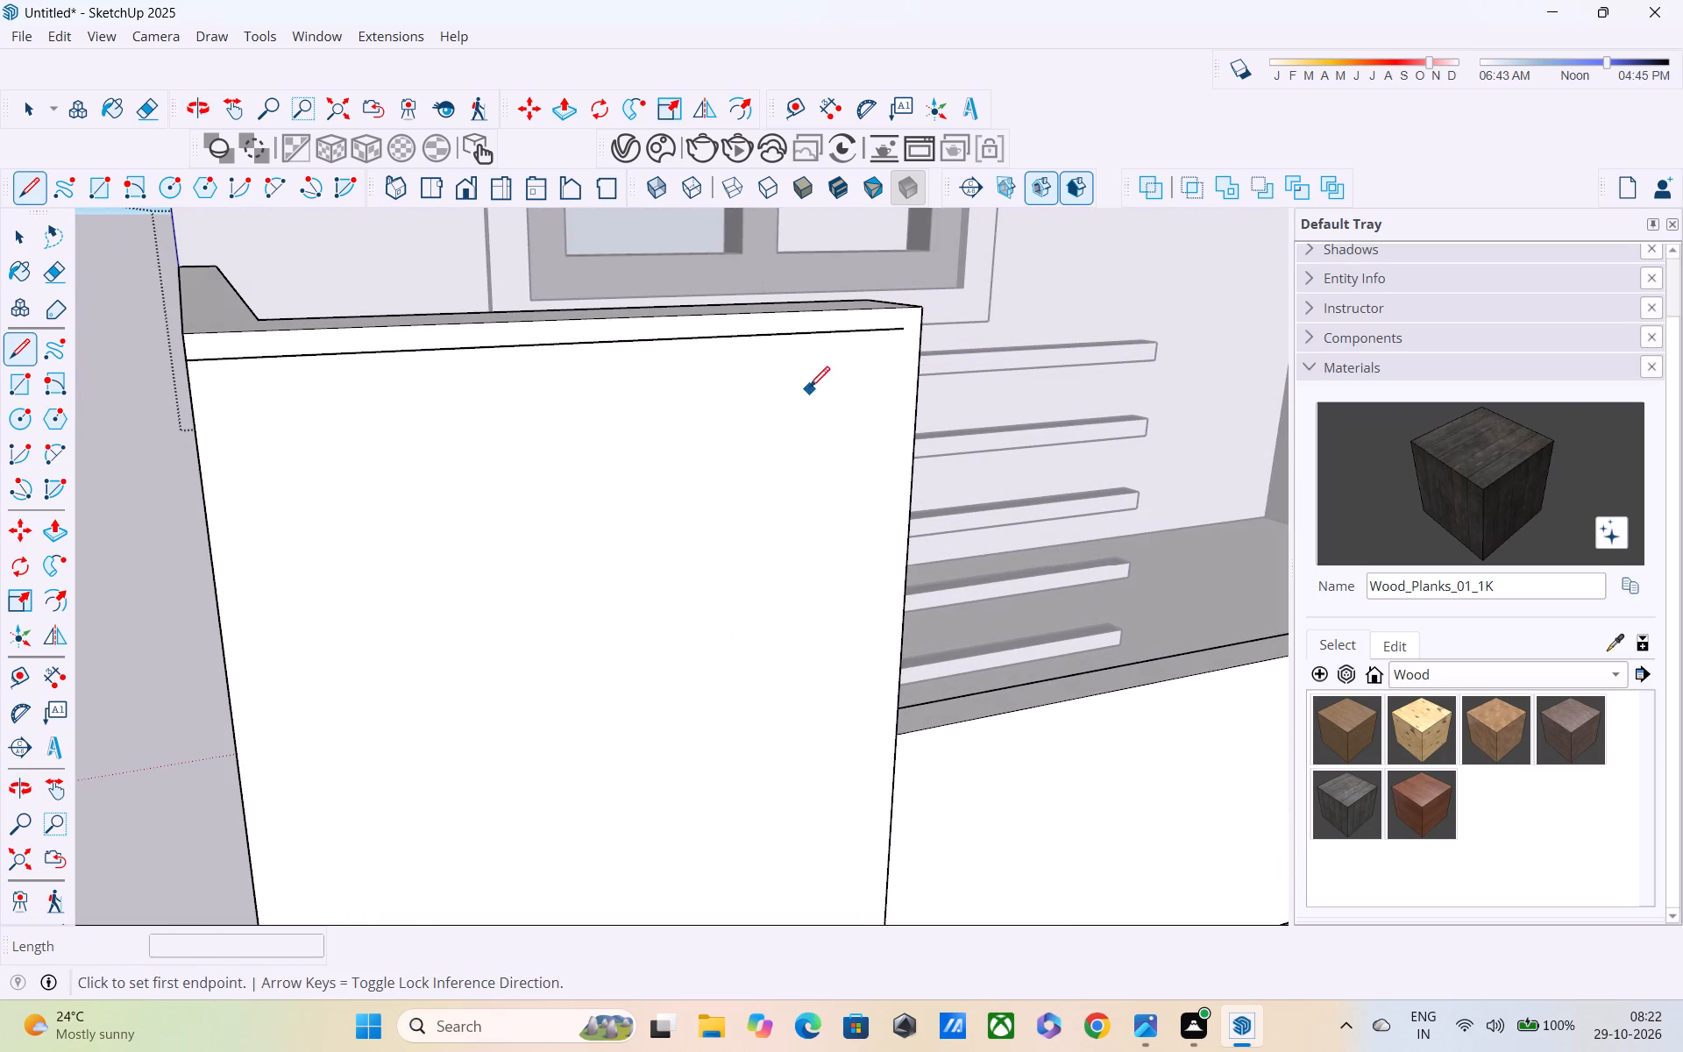
click(901, 343)
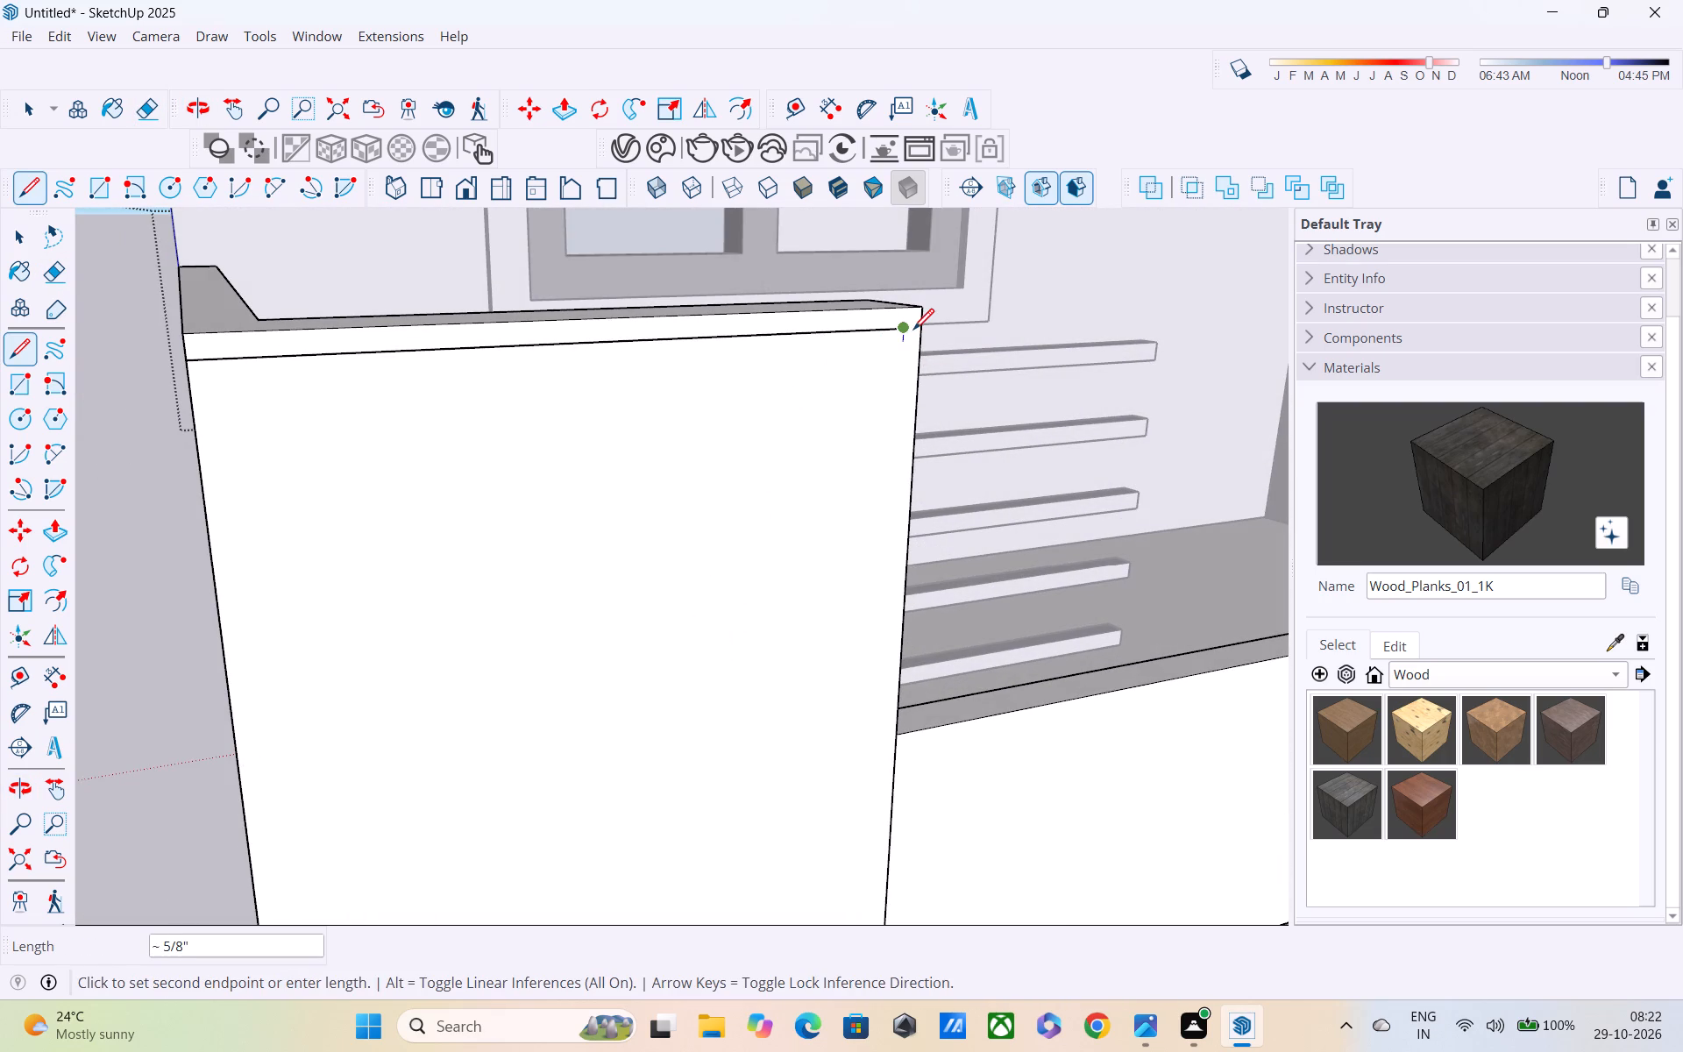
key(Escape)
scroll(919, 351, up, 4)
click(896, 324)
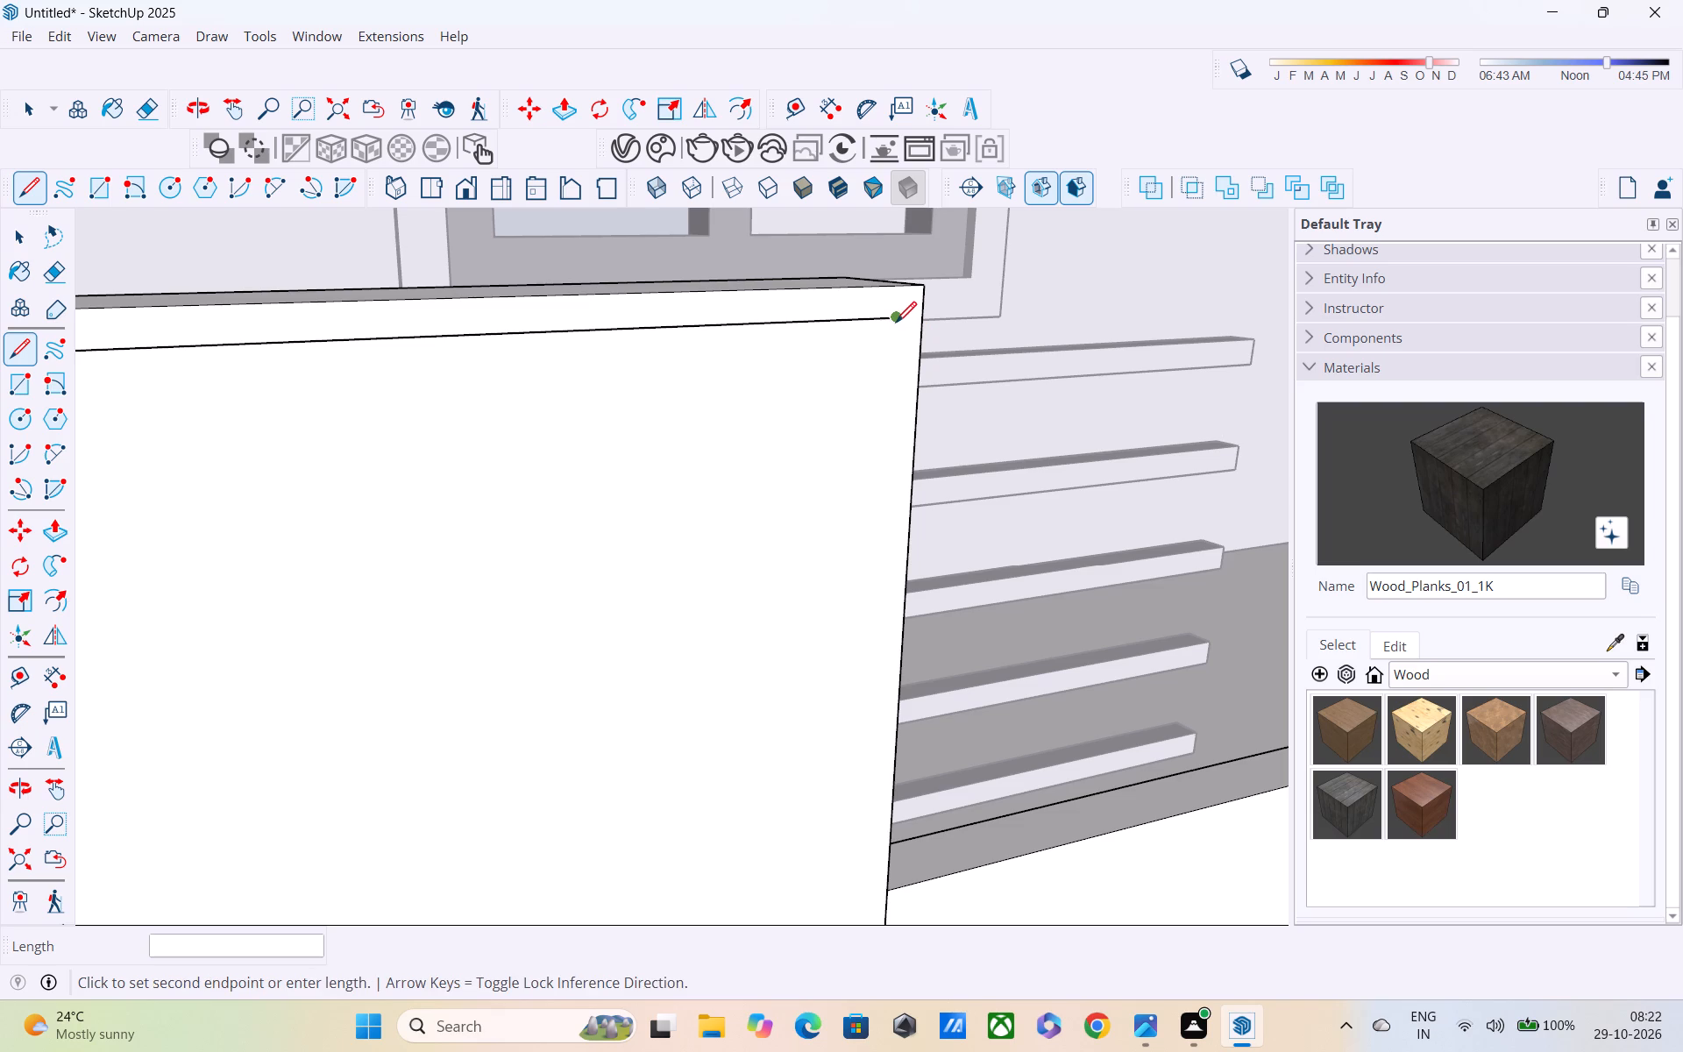
click(924, 323)
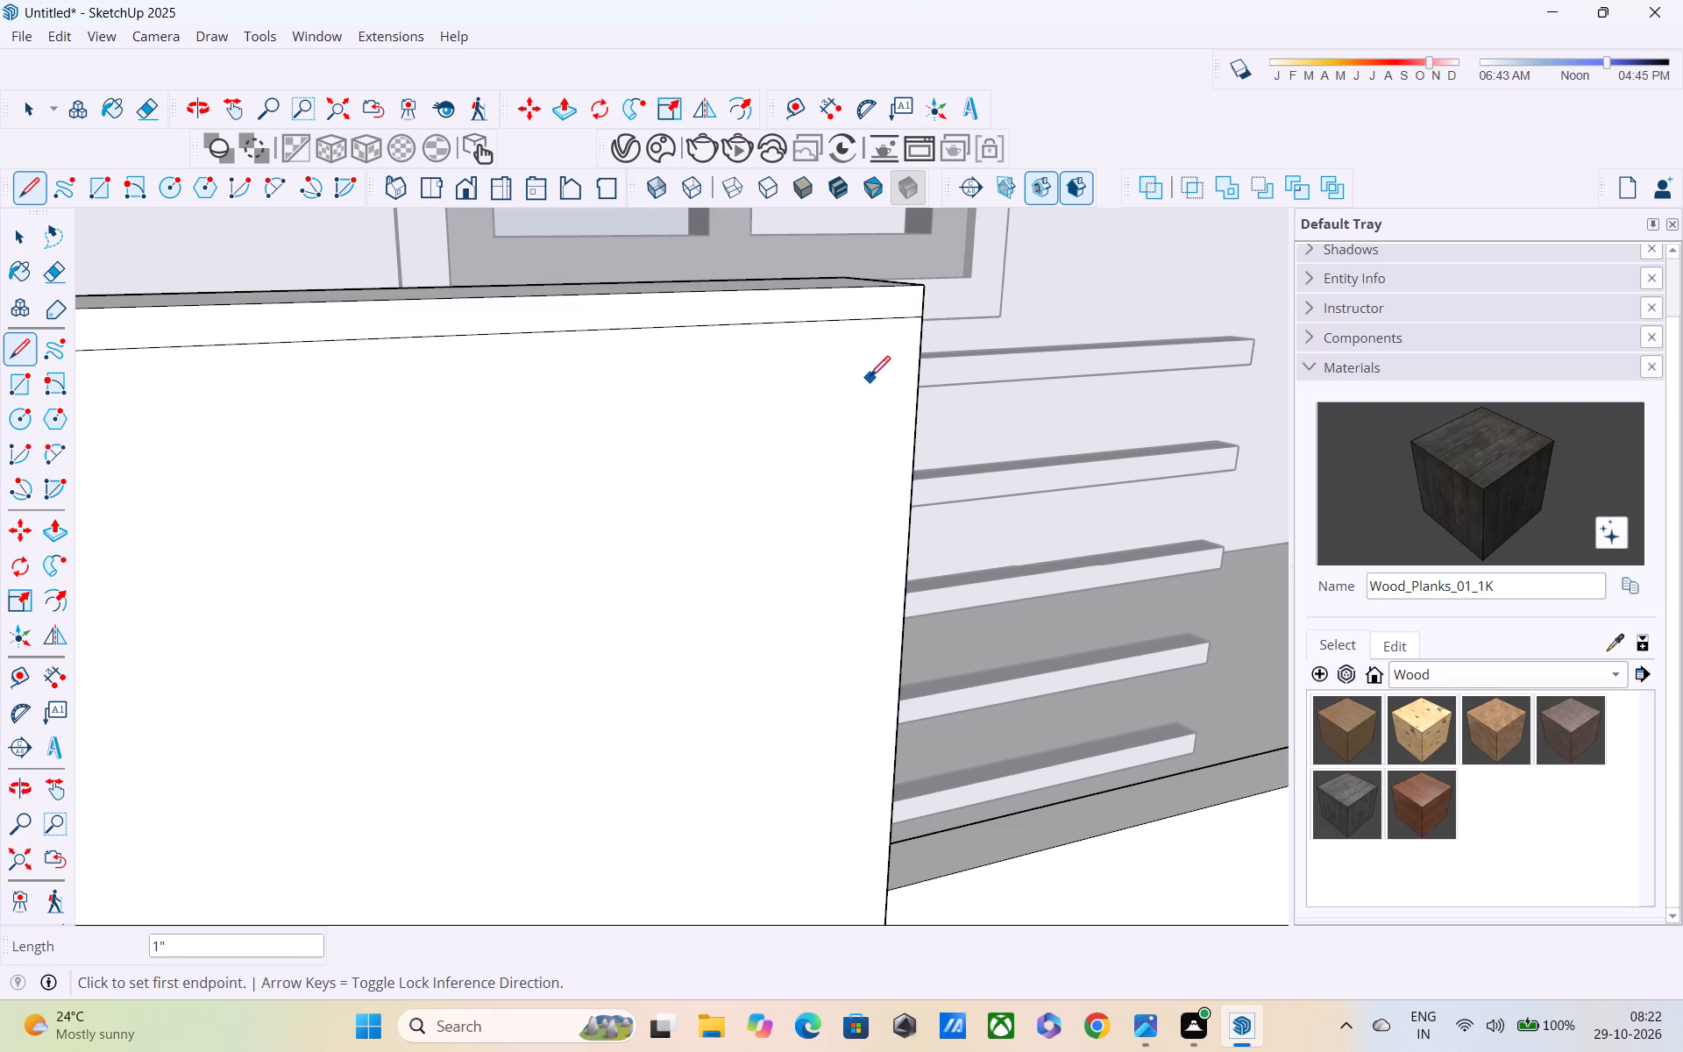
Extend the side face's top inset line to the parapet's rear vertical edge and close the balcony group.
scroll(870, 379, down, 1)
shift+middle_drag(777, 411, 1441, 400)
middle_drag(552, 422, 1082, 450)
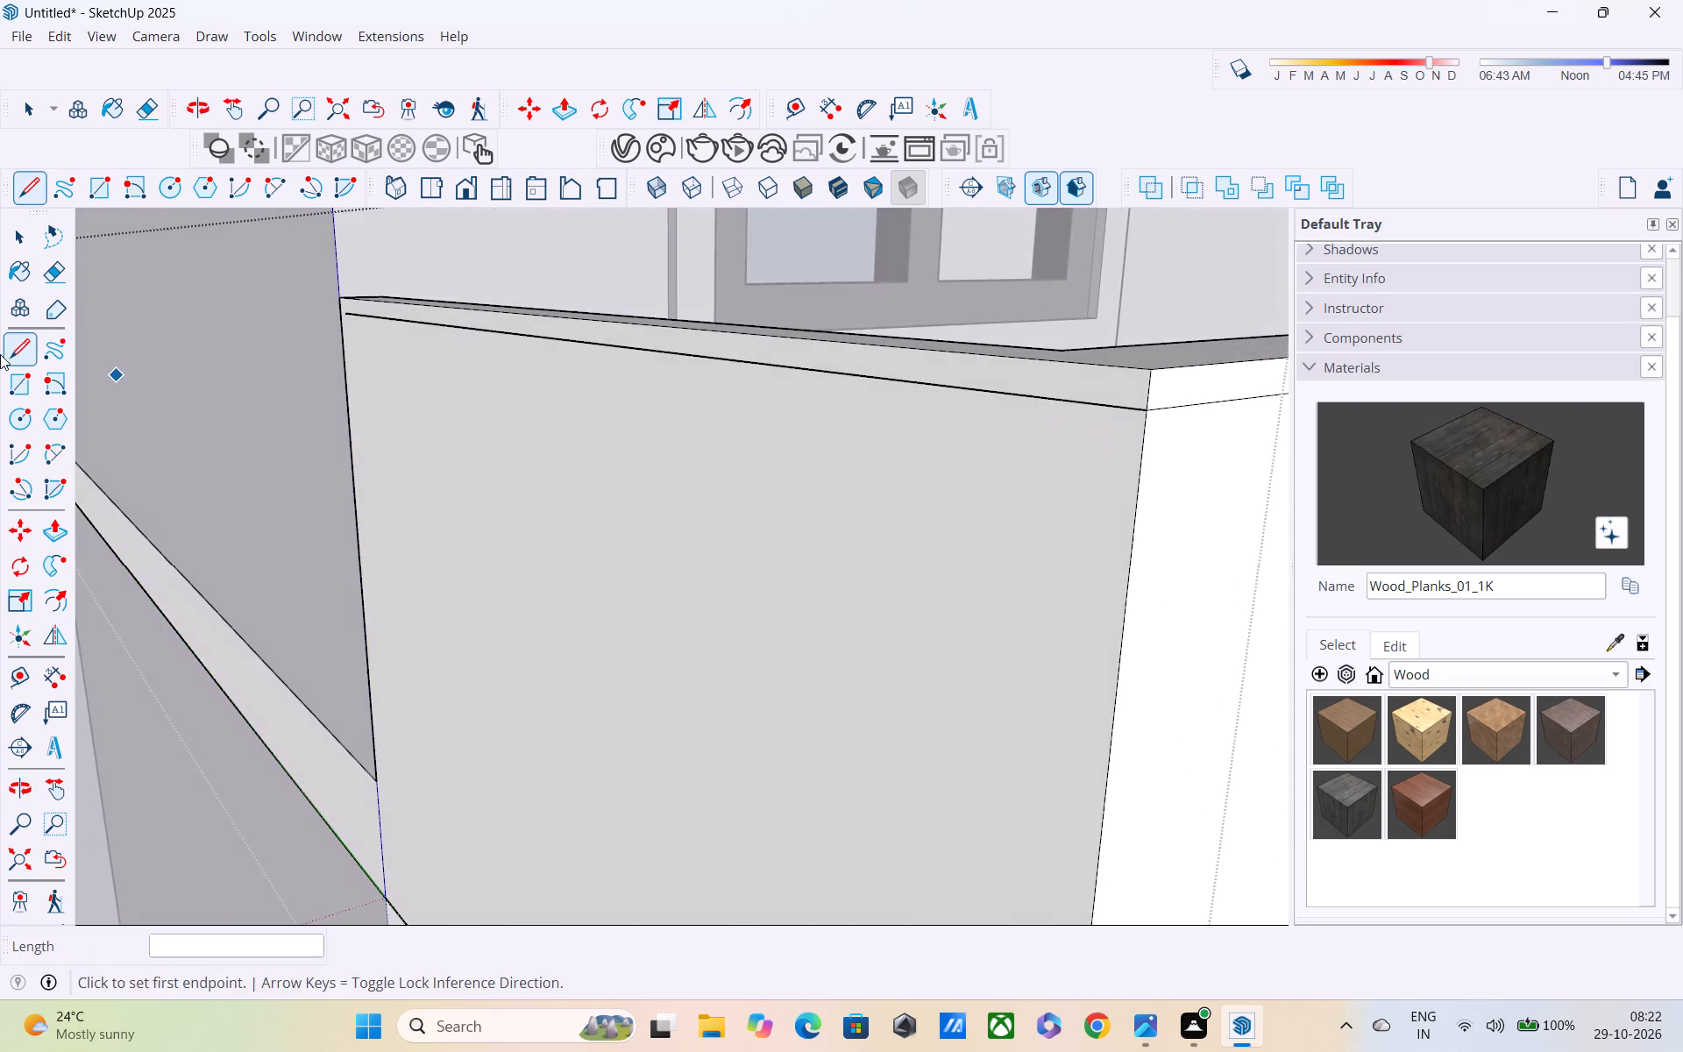
middle_drag(170, 360, 329, 360)
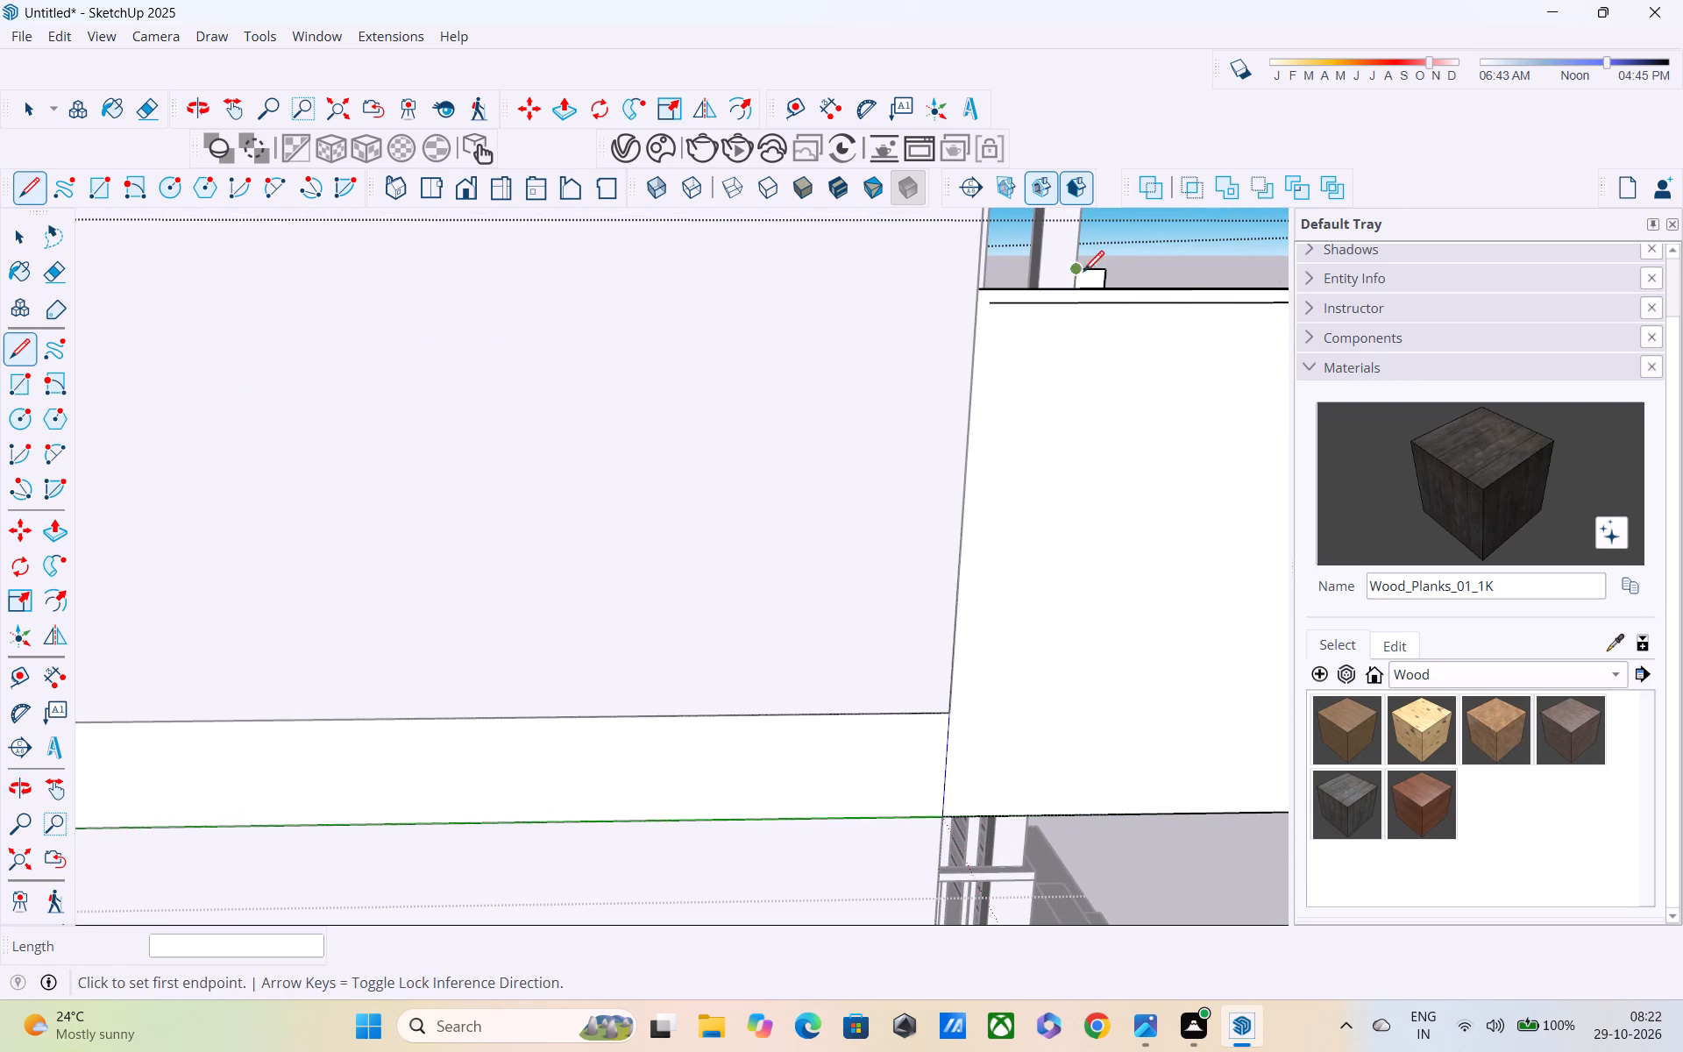
scroll(927, 364, up, 4)
click(1019, 274)
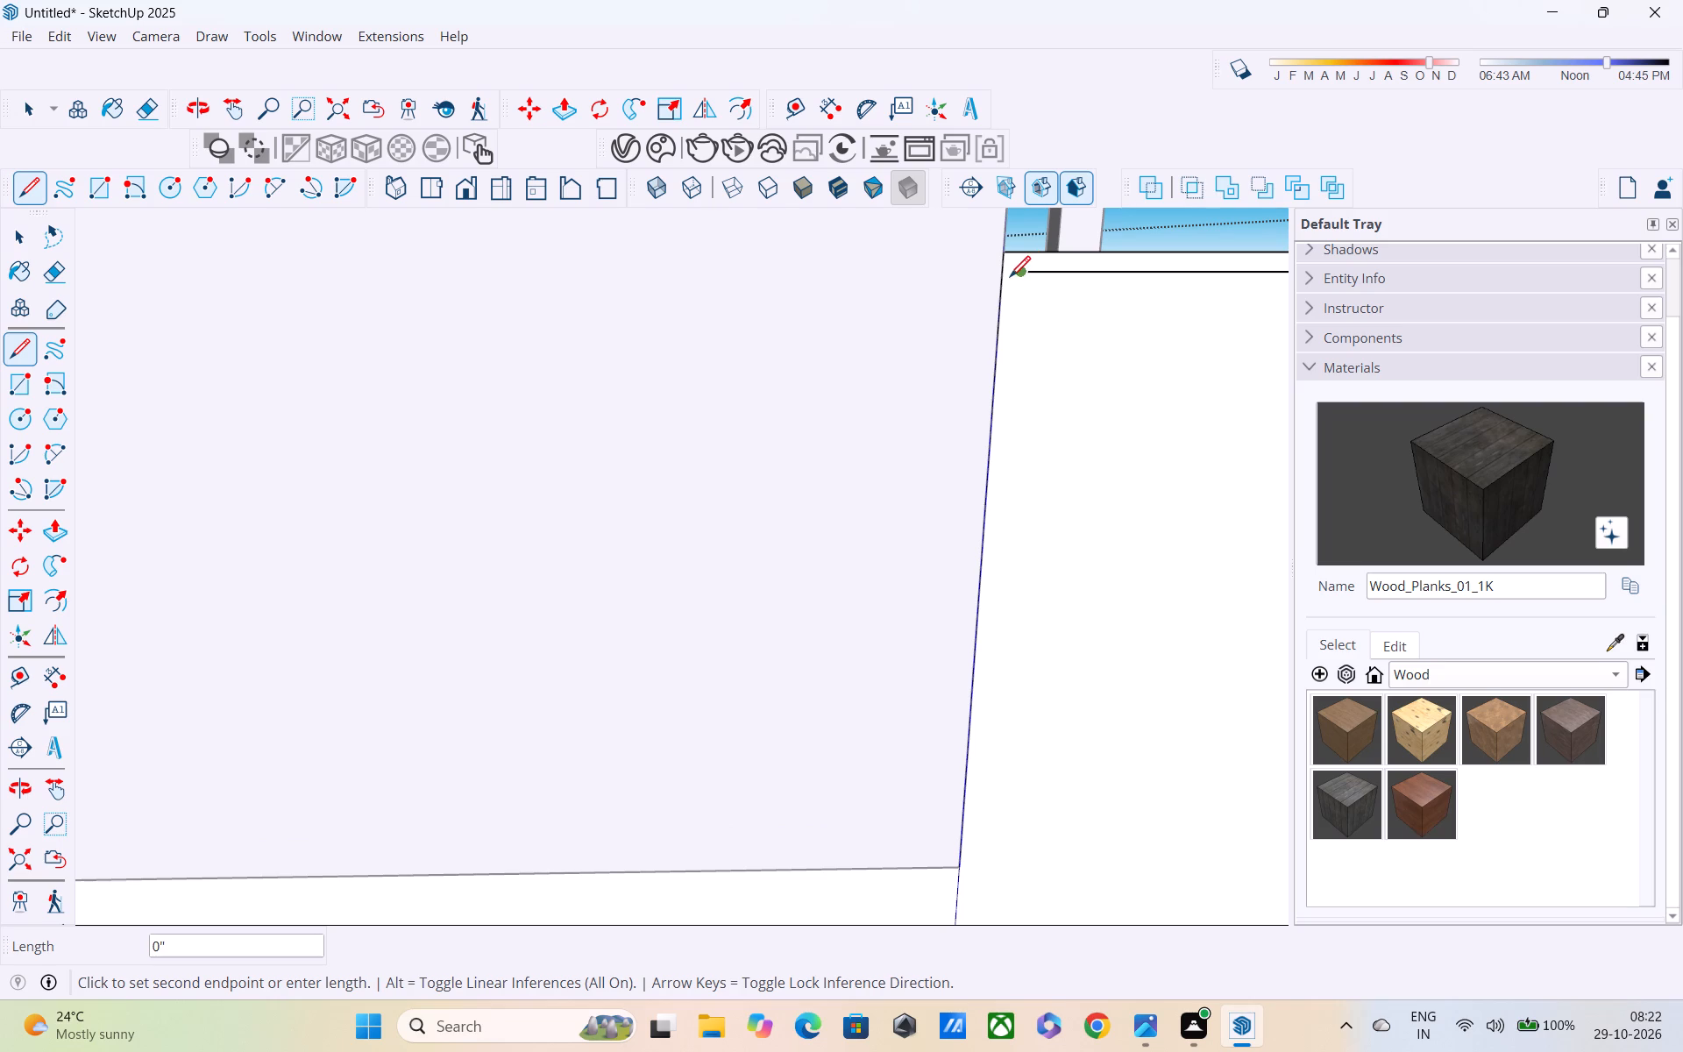
click(998, 274)
key(space)
scroll(1076, 426, down, 5)
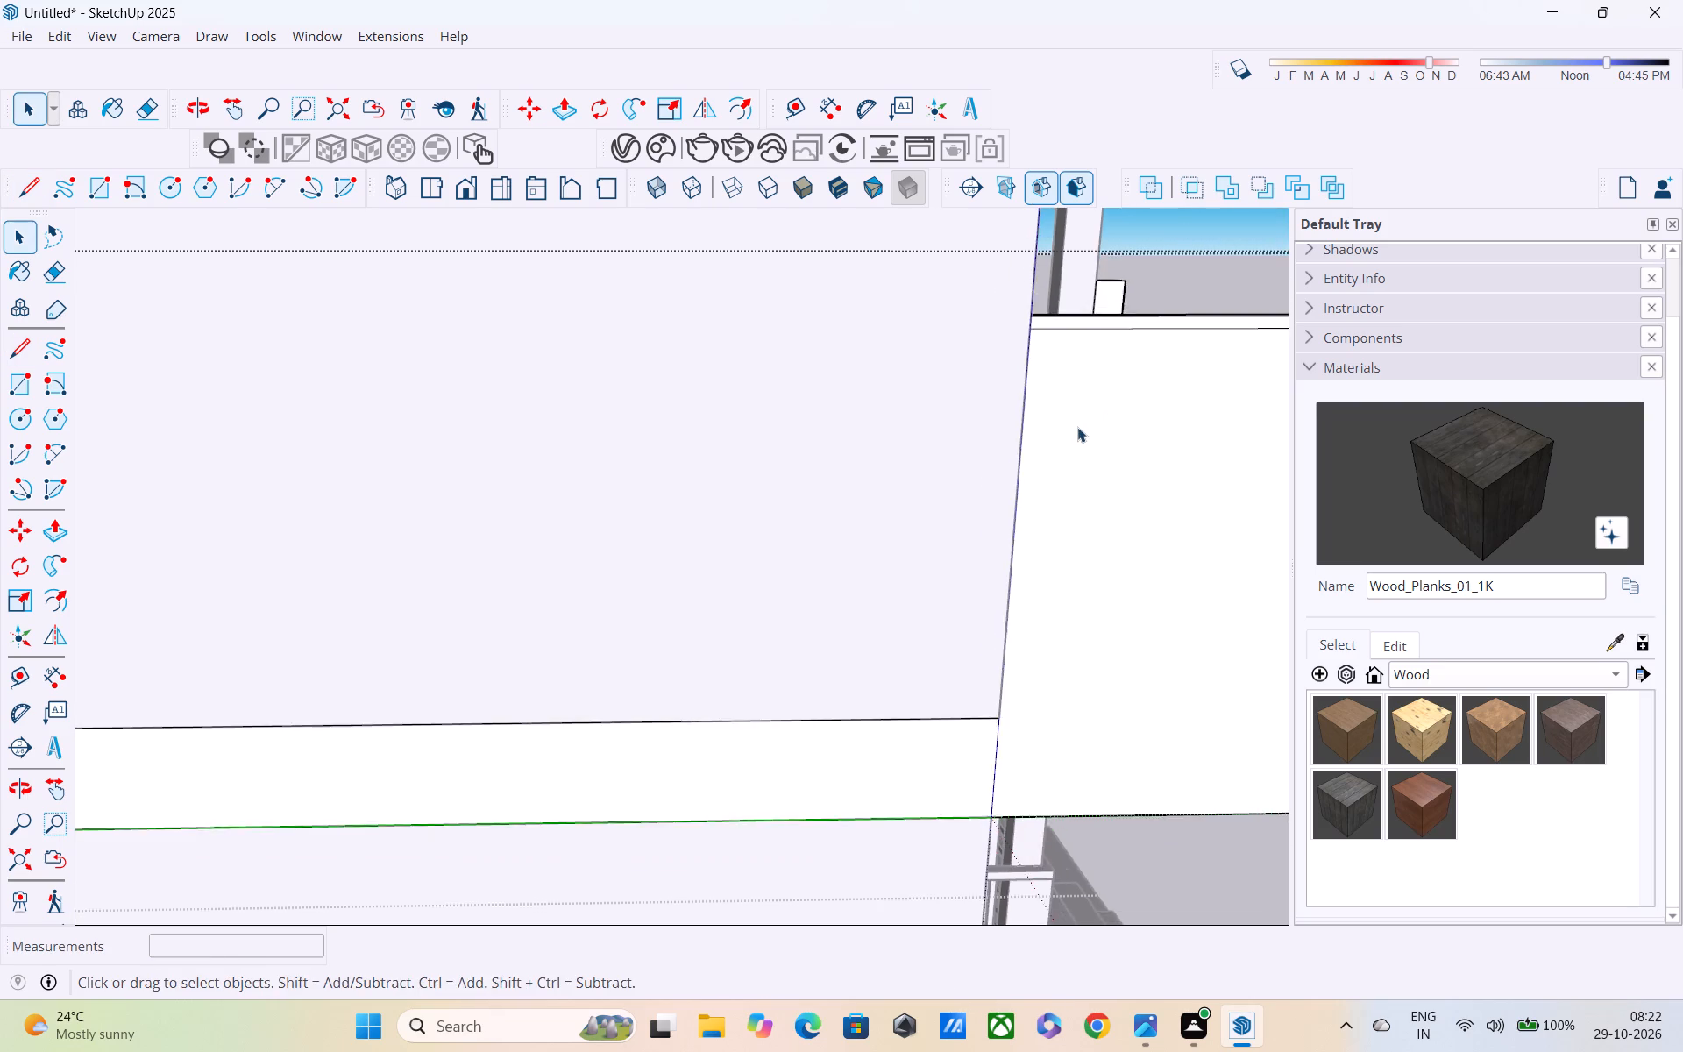
middle_drag(1071, 426, 501, 424)
scroll(500, 424, down, 6)
scroll(900, 525, up, 1)
scroll(818, 532, down, 3)
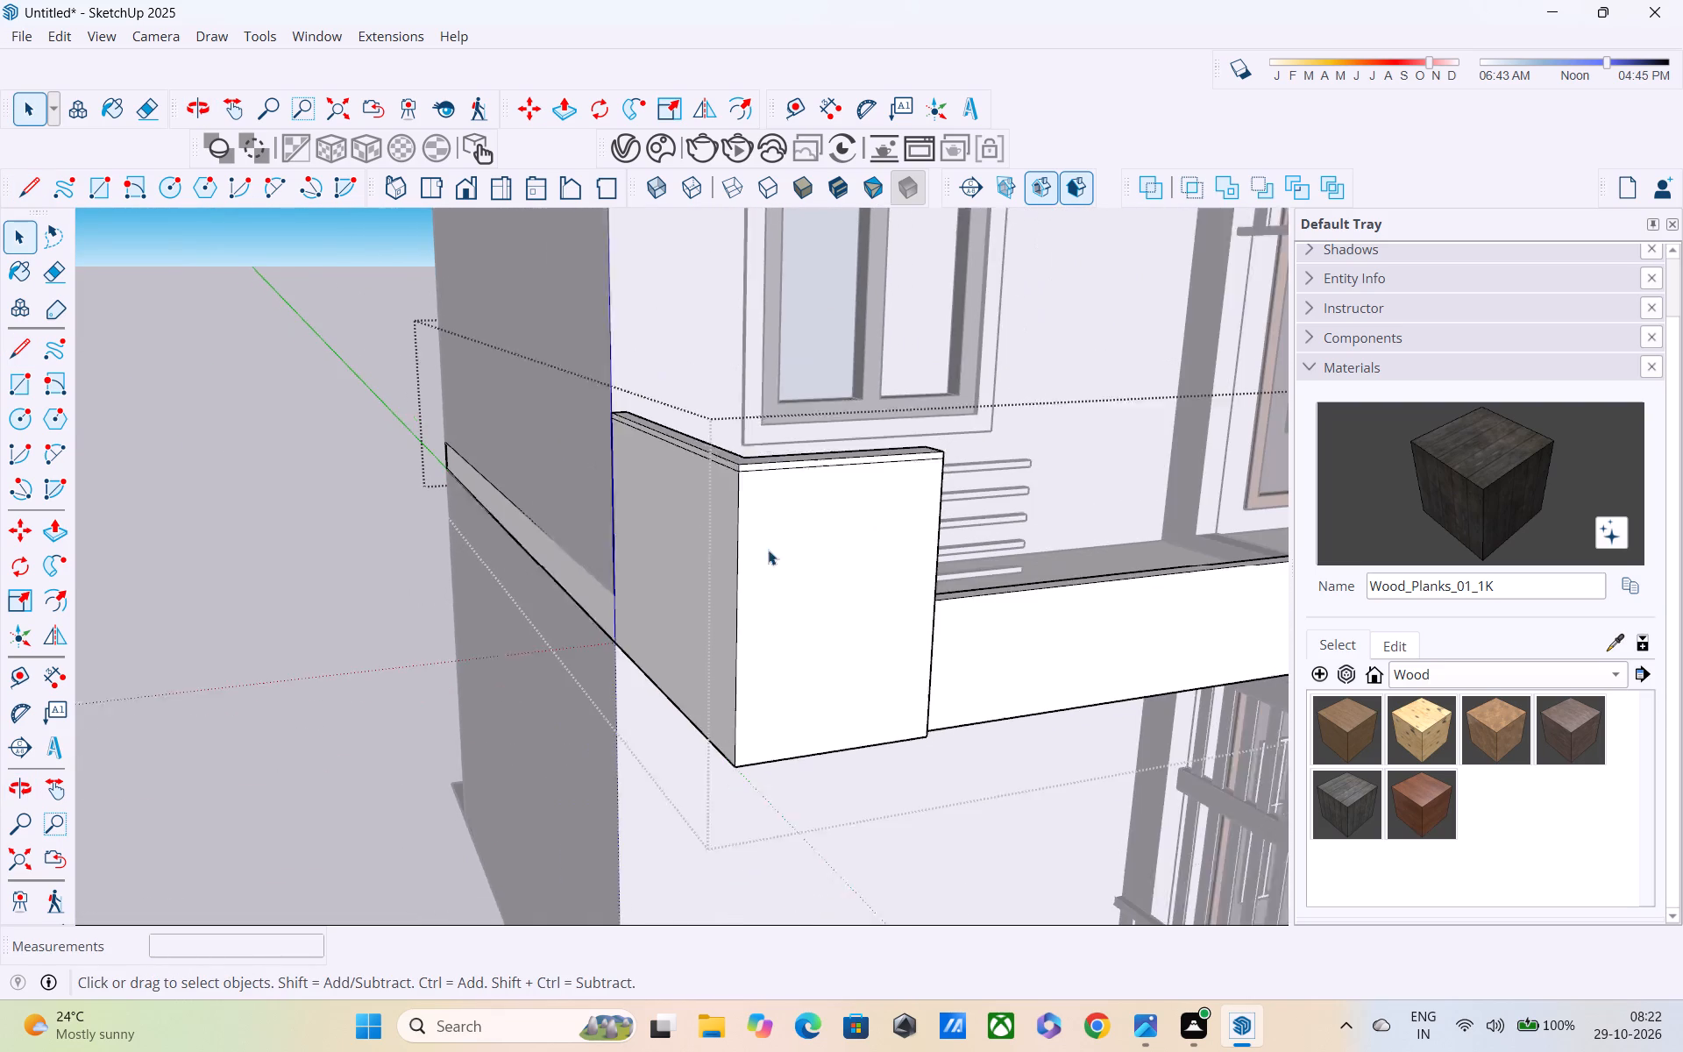
scroll(768, 550, down, 2)
click(380, 517)
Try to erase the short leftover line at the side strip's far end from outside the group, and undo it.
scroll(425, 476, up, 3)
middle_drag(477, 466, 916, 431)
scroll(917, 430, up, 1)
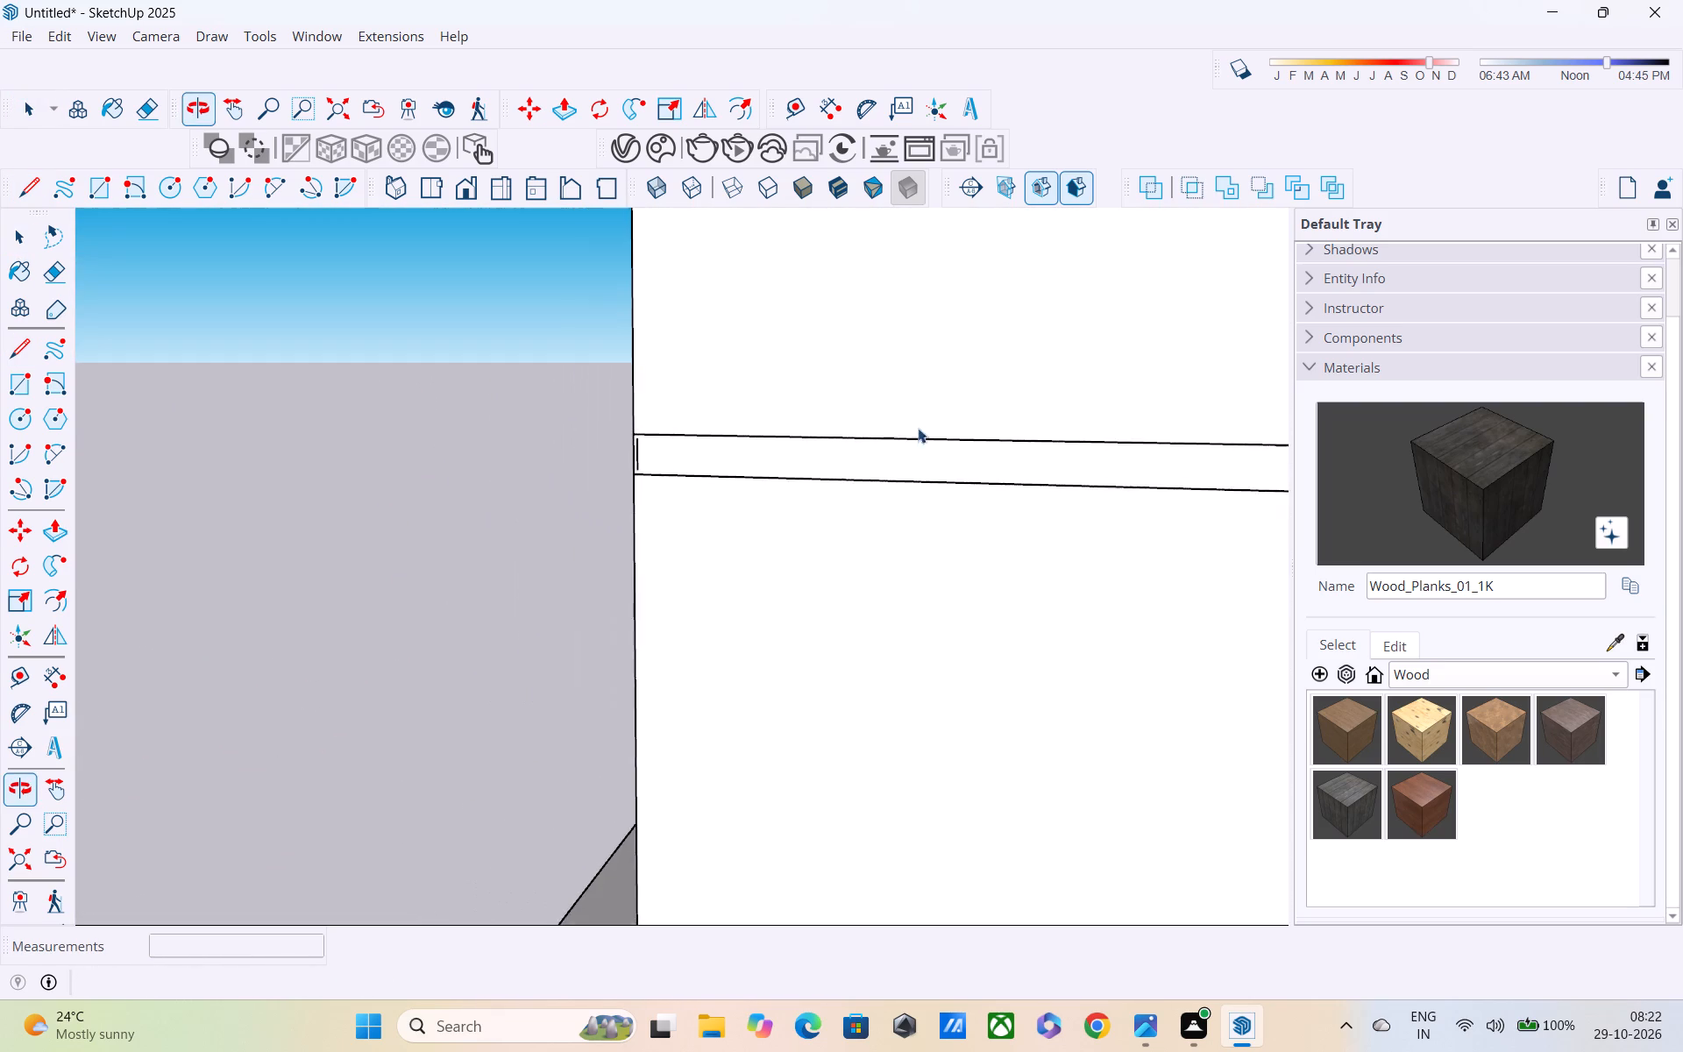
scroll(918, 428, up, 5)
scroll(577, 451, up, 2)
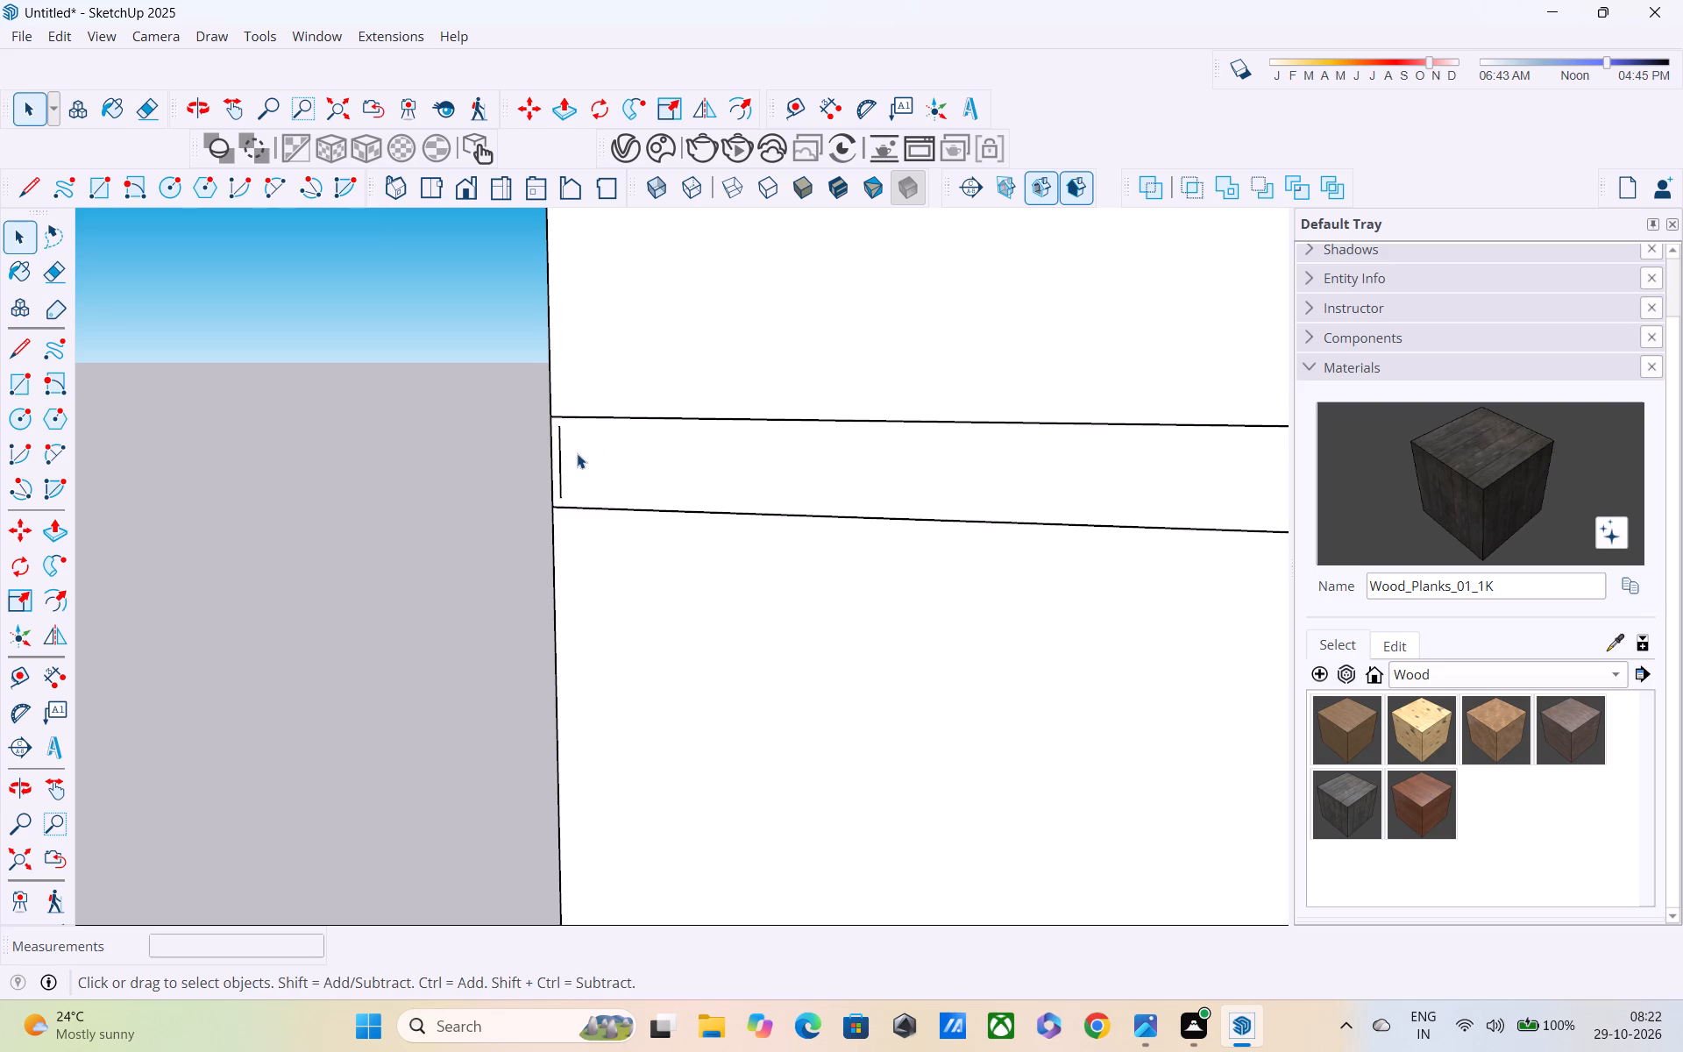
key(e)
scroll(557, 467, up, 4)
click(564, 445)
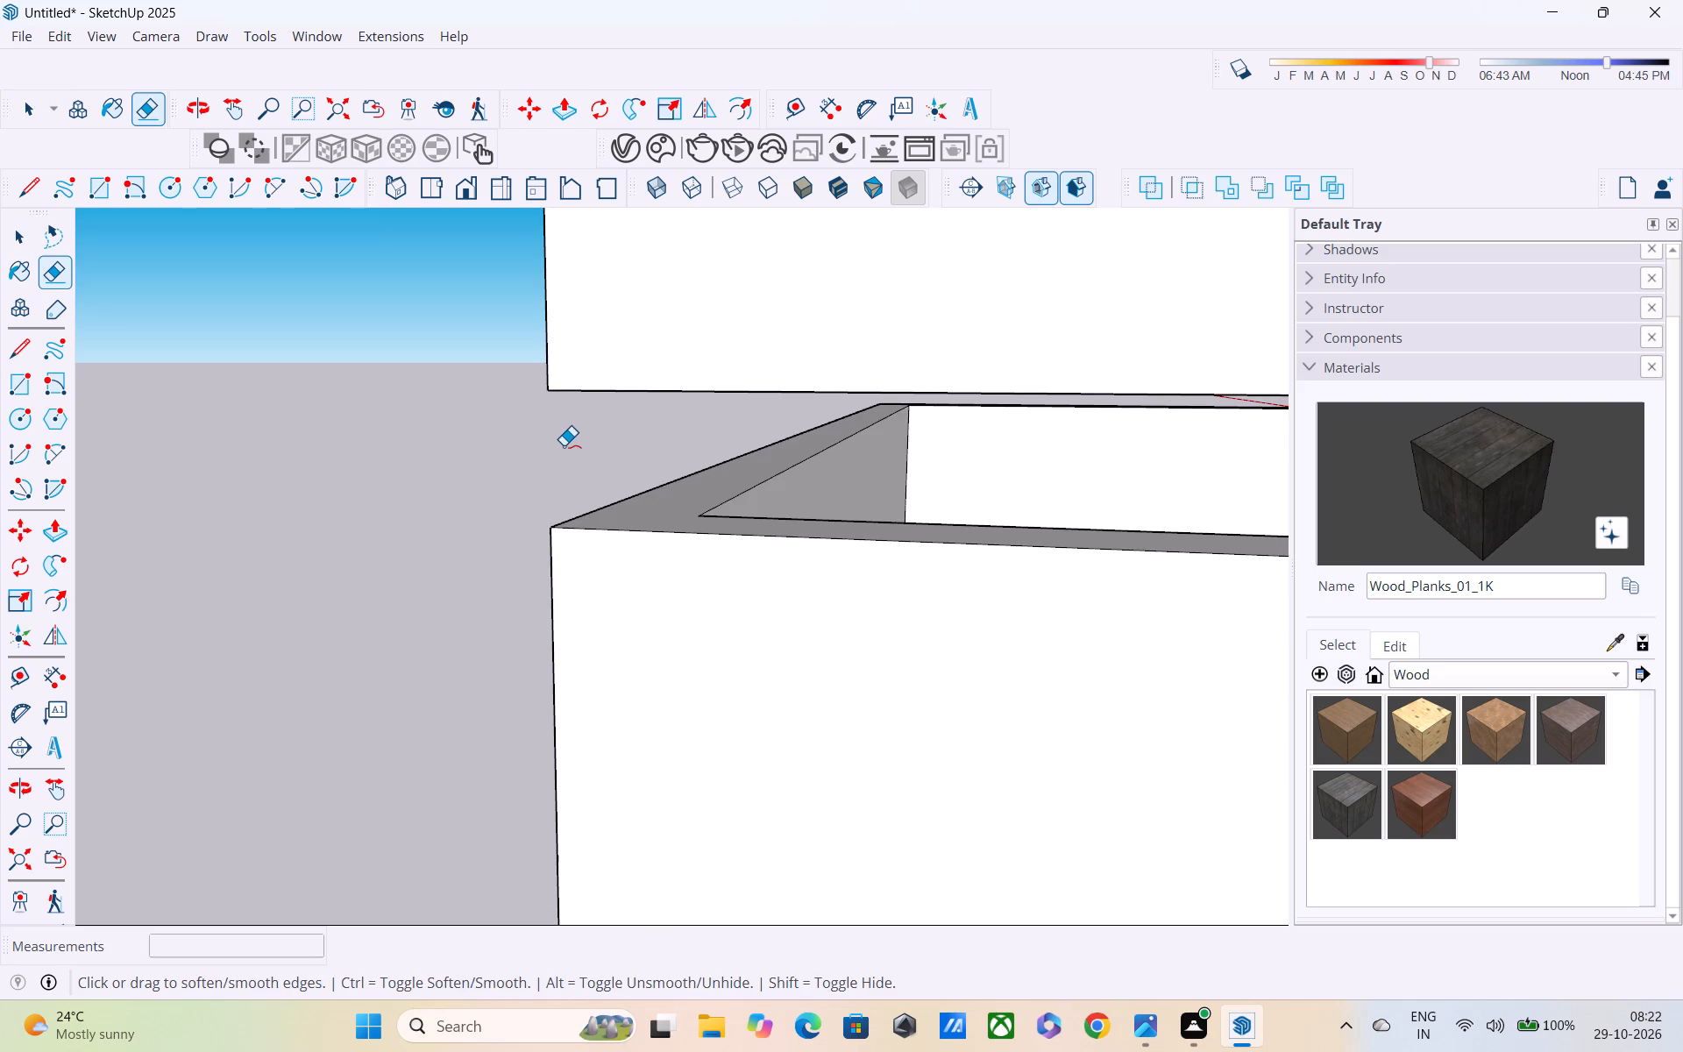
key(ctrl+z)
Reopen the balcony group, erase the short leftover vertical line at the side strip's far end, and close the group.
key(space)
double_click(585, 462)
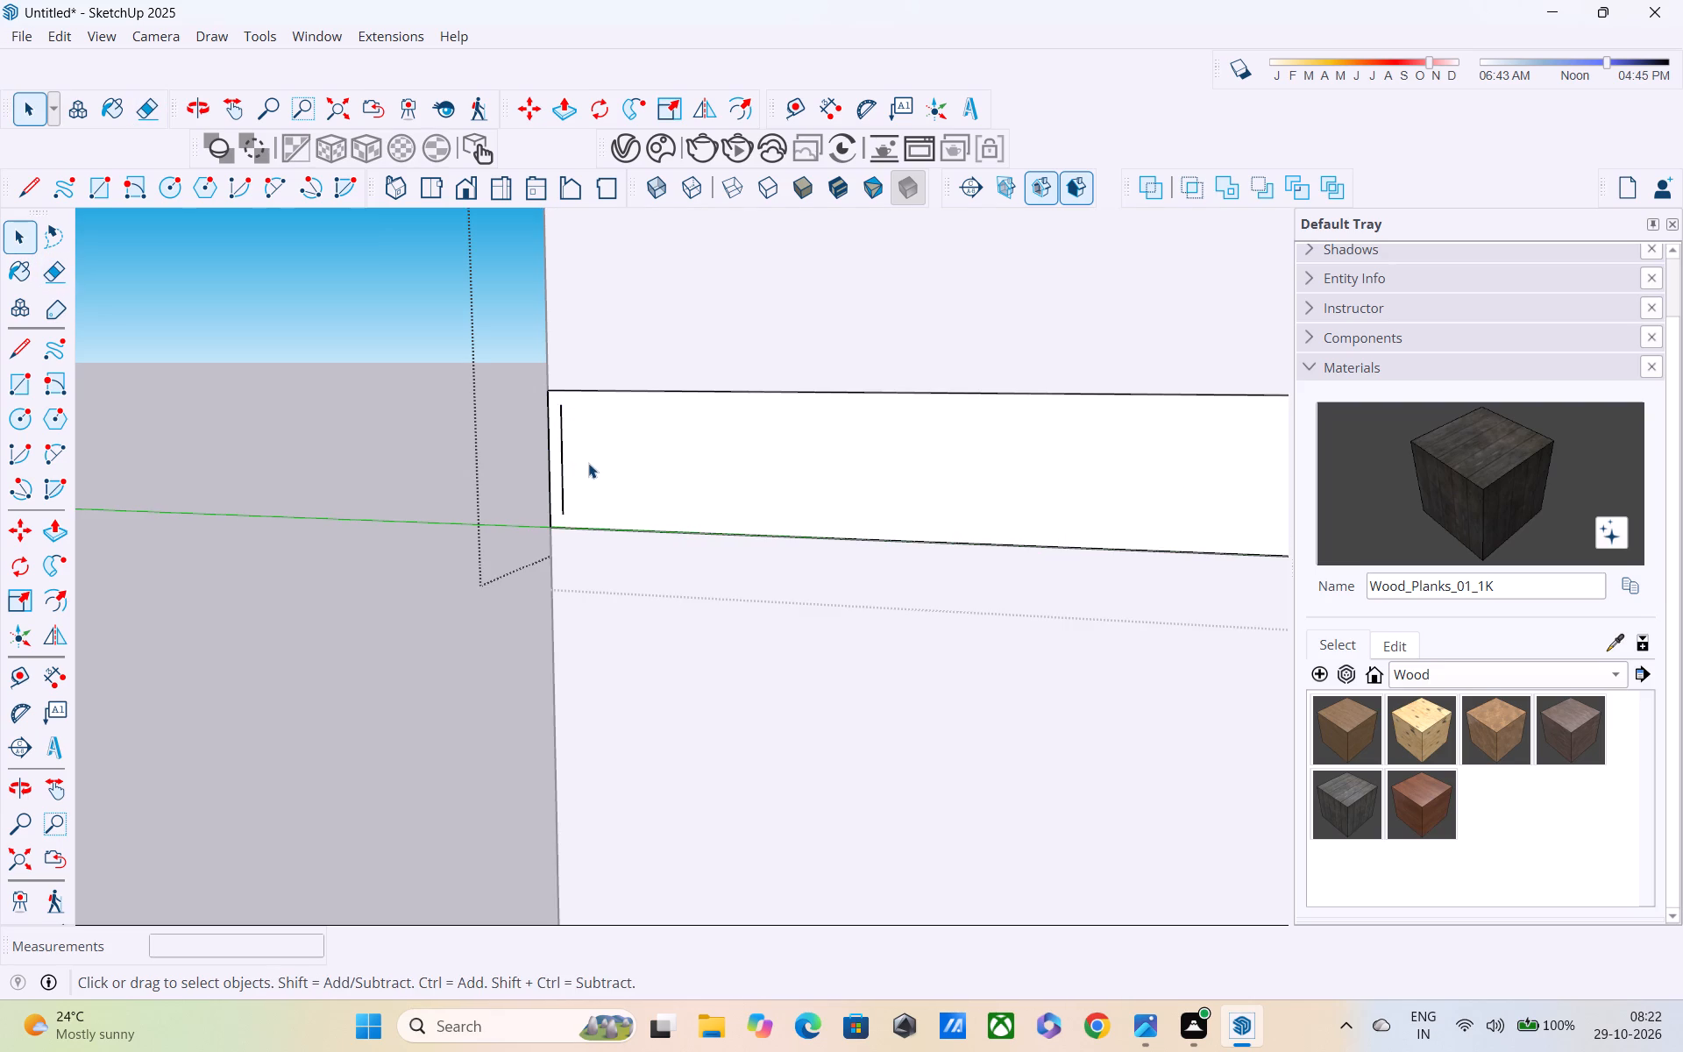
key(e)
click(565, 418)
scroll(565, 418, down, 6)
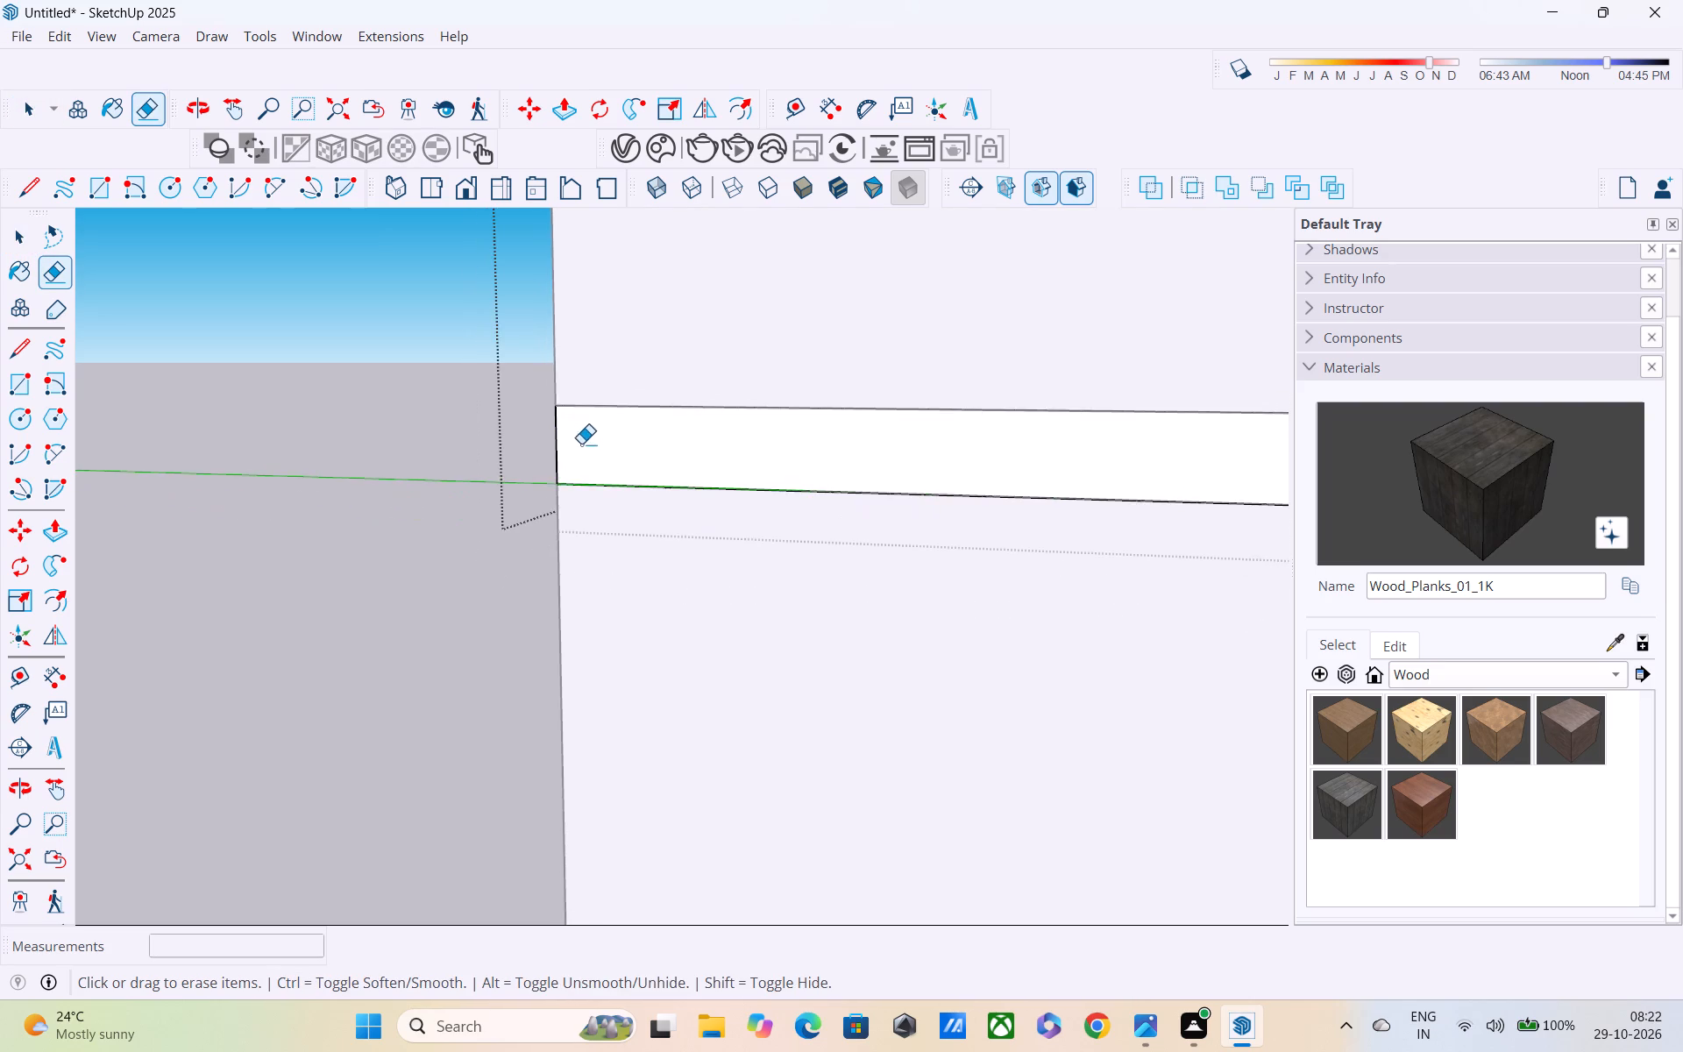
scroll(614, 475, down, 7)
scroll(735, 473, down, 5)
middle_drag(925, 458, 635, 460)
scroll(631, 456, down, 7)
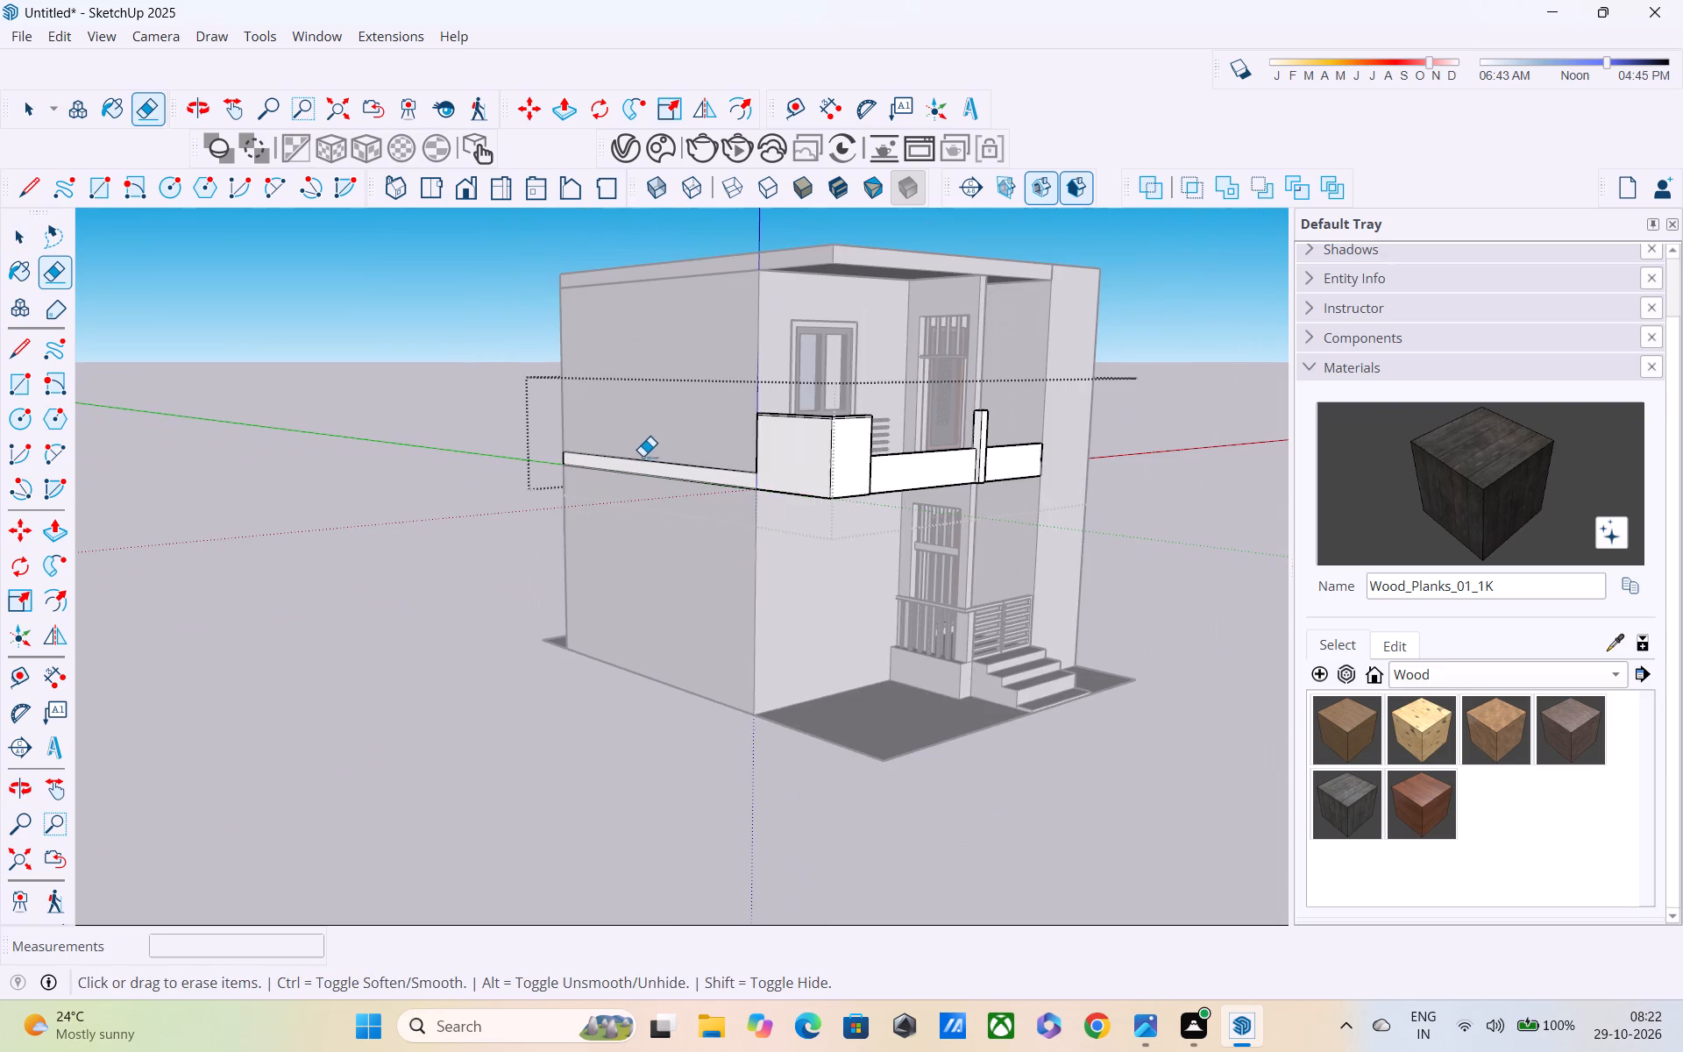
scroll(352, 535, up, 2)
scroll(941, 458, down, 1)
middle_drag(897, 460, 688, 469)
key(space)
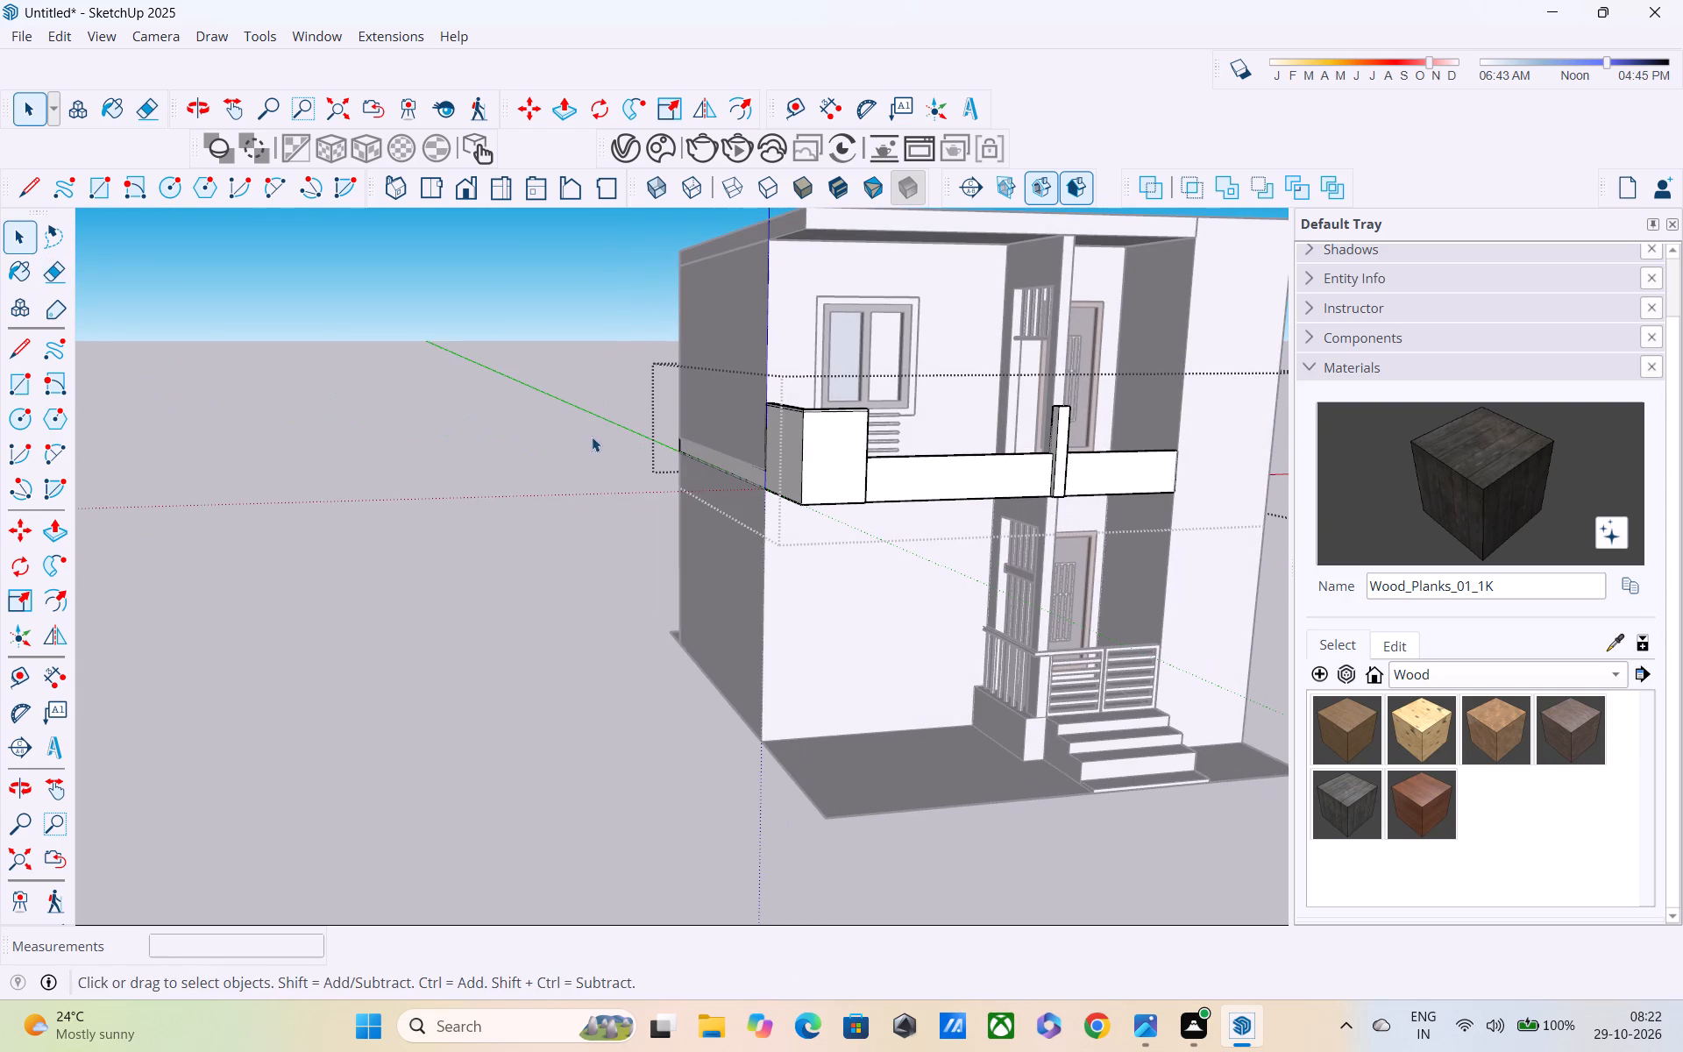
click(591, 436)
Open the balcony group and pull the corner parapet's front and side top strips outward by 1".
scroll(1103, 514, up, 4)
scroll(759, 352, up, 9)
scroll(723, 439, up, 2)
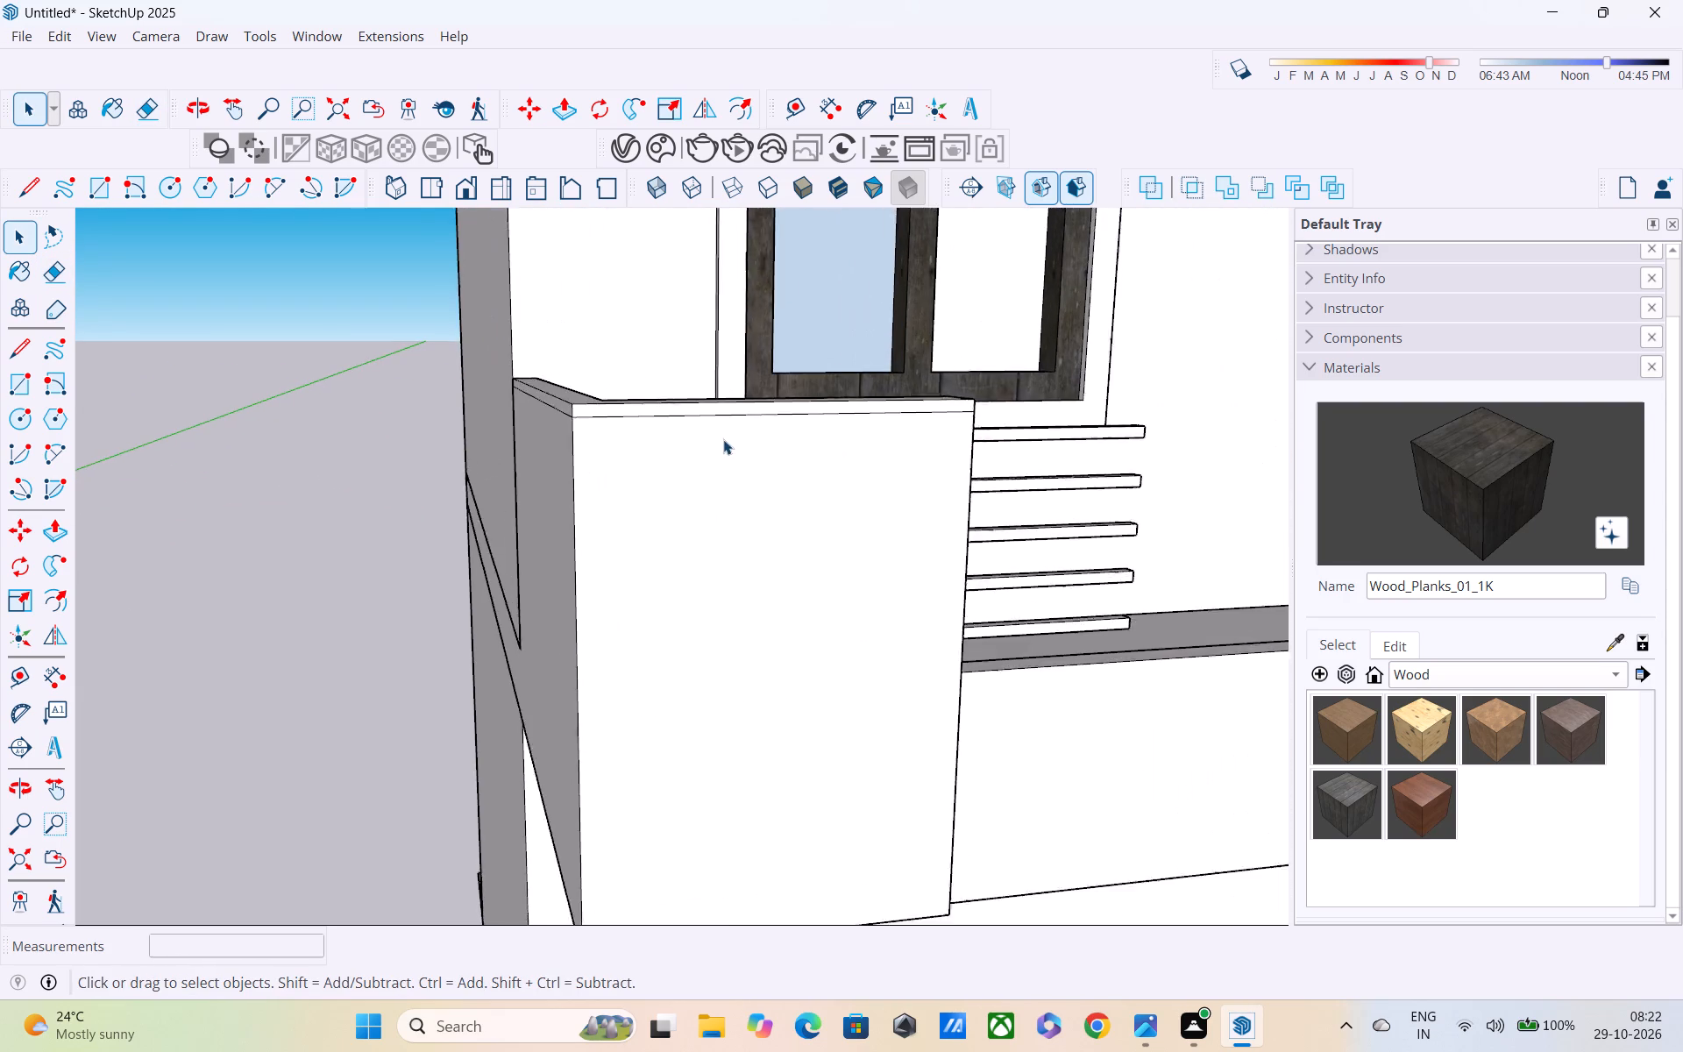
scroll(723, 439, up, 2)
click(717, 395)
double_click(717, 395)
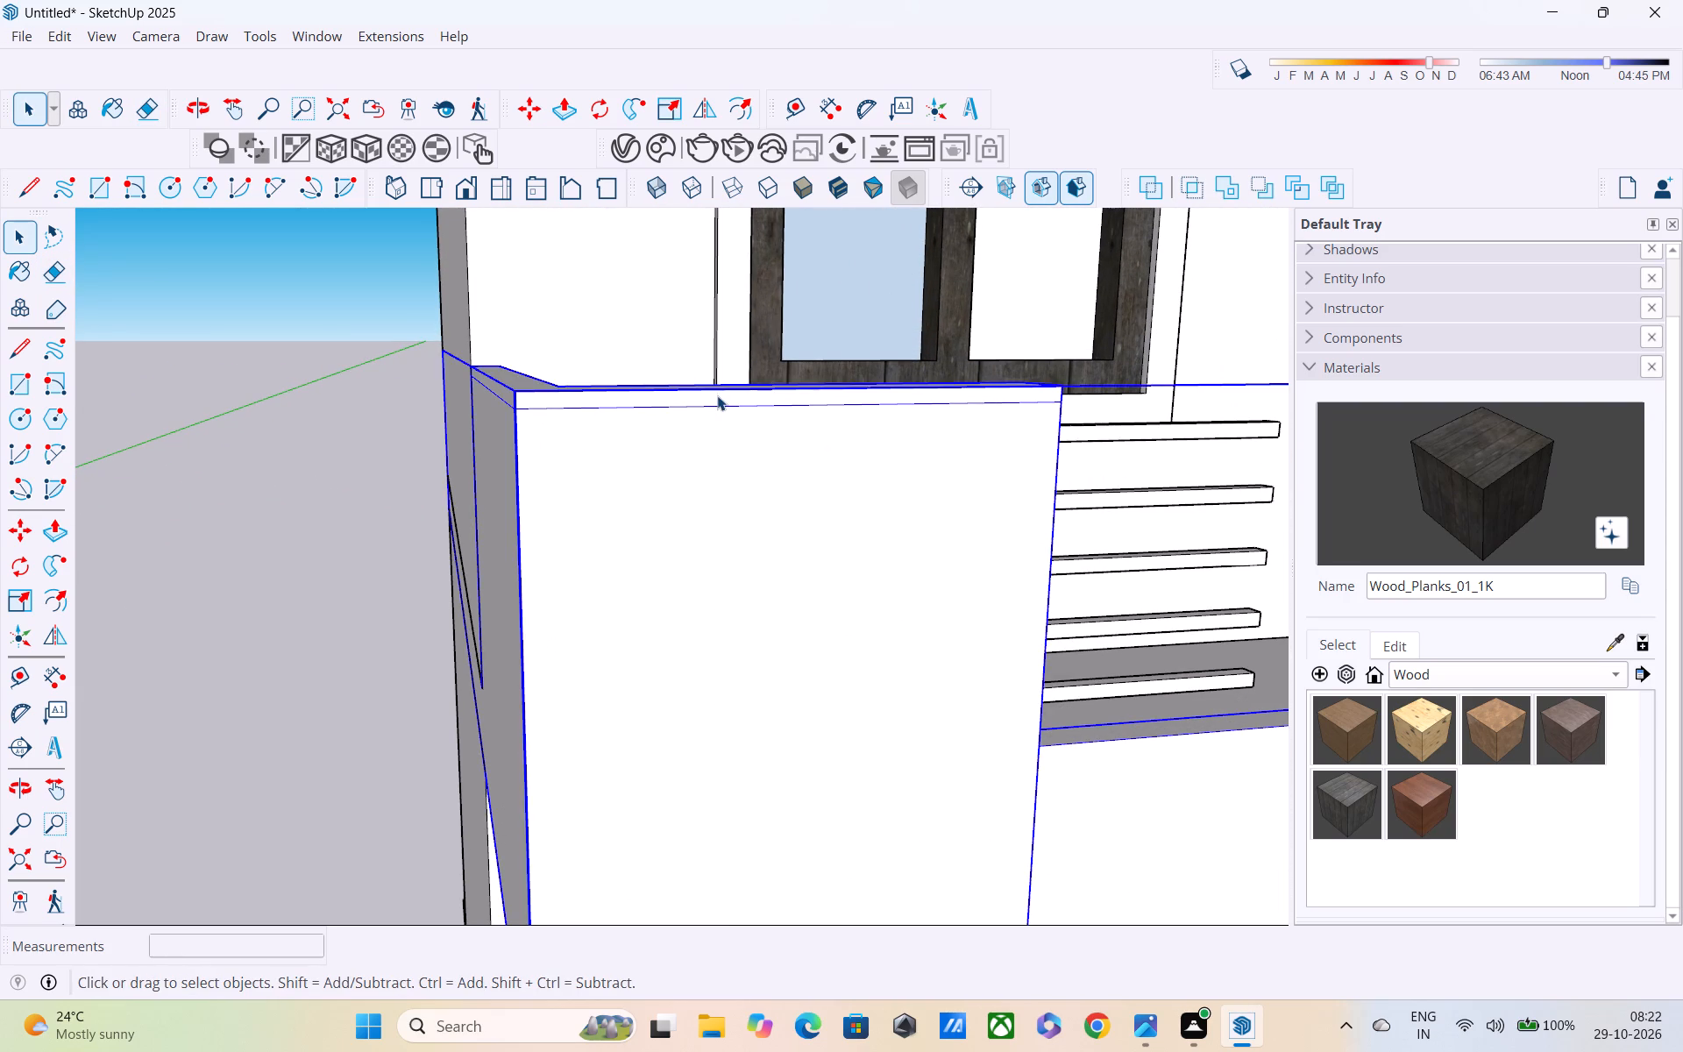
key(p)
click(716, 394)
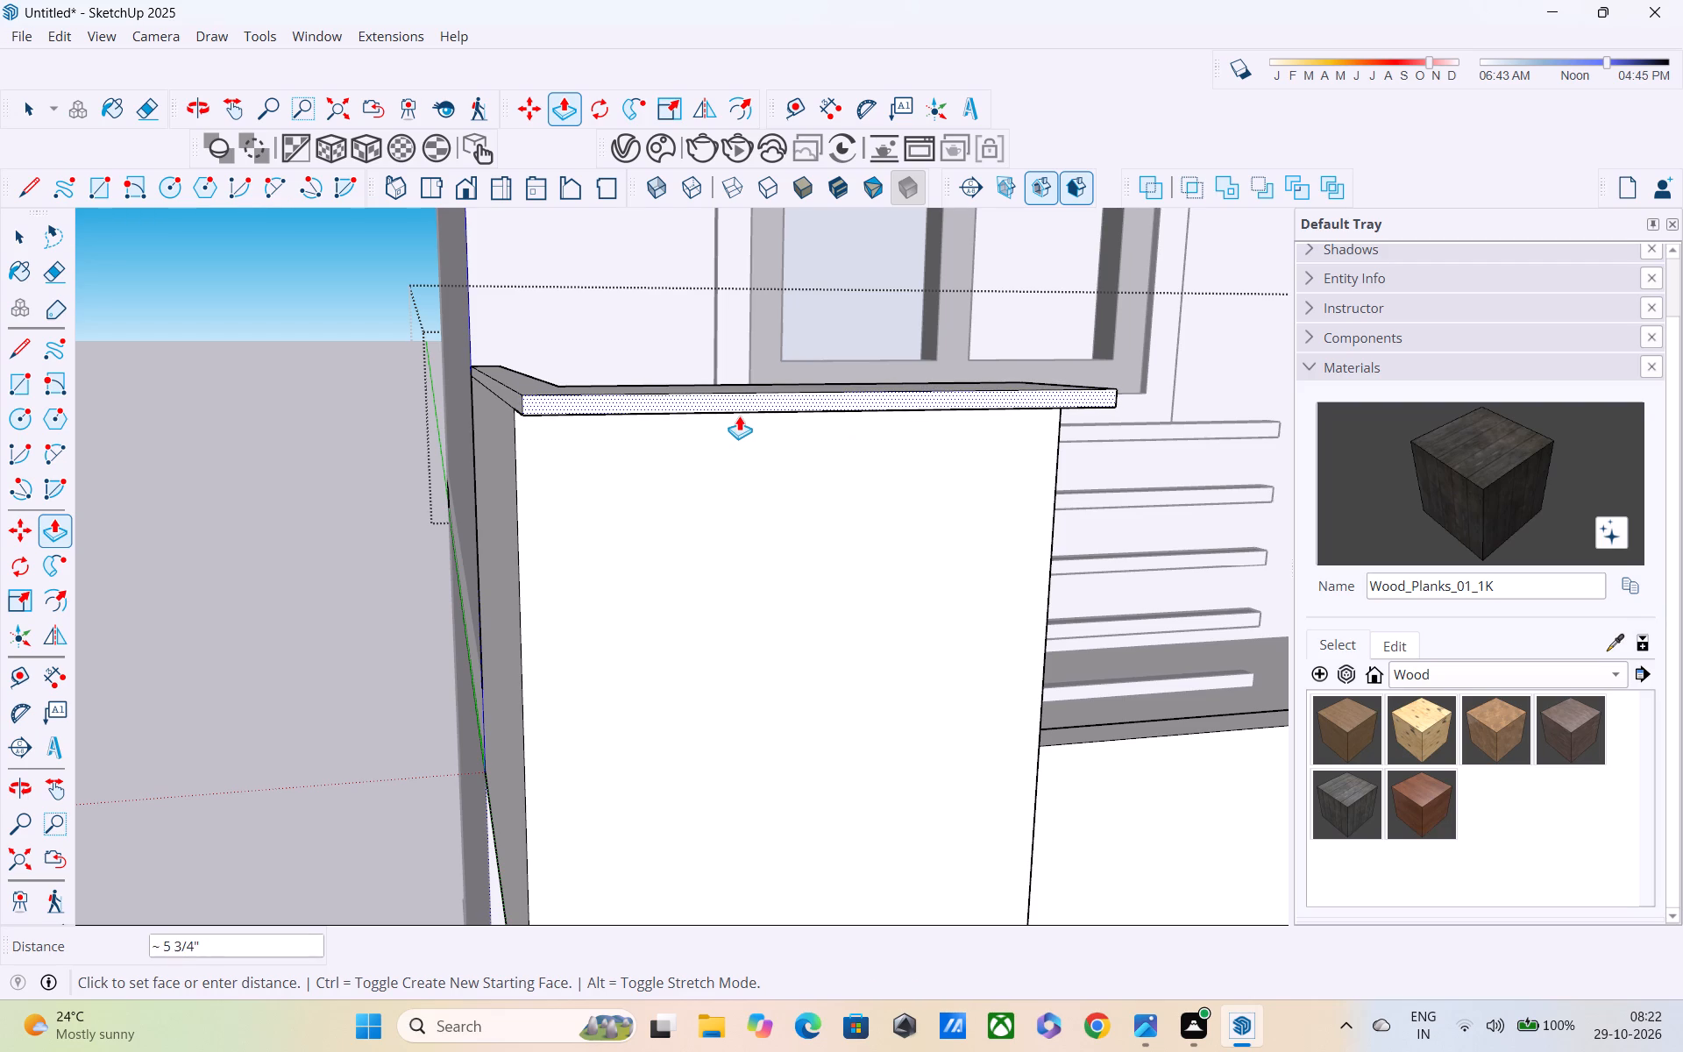
key(1)
key(shift+quotedbl)
key(Return)
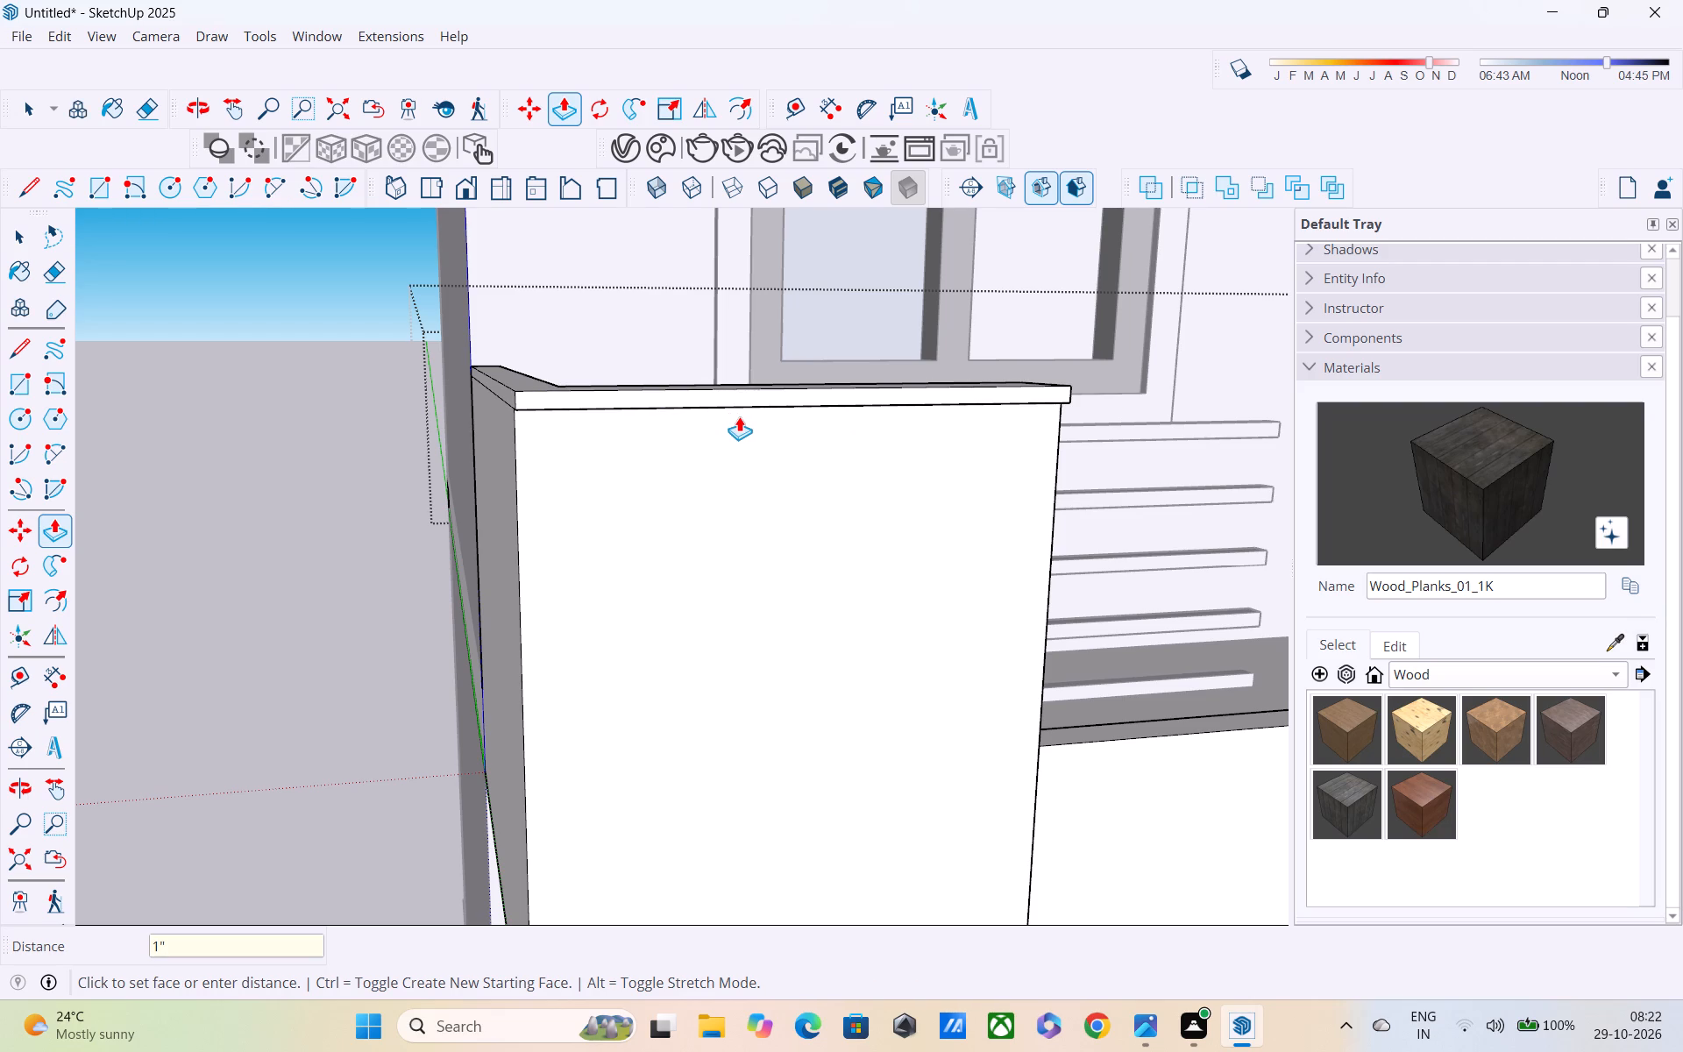
middle_drag(700, 409, 980, 515)
double_click(586, 457)
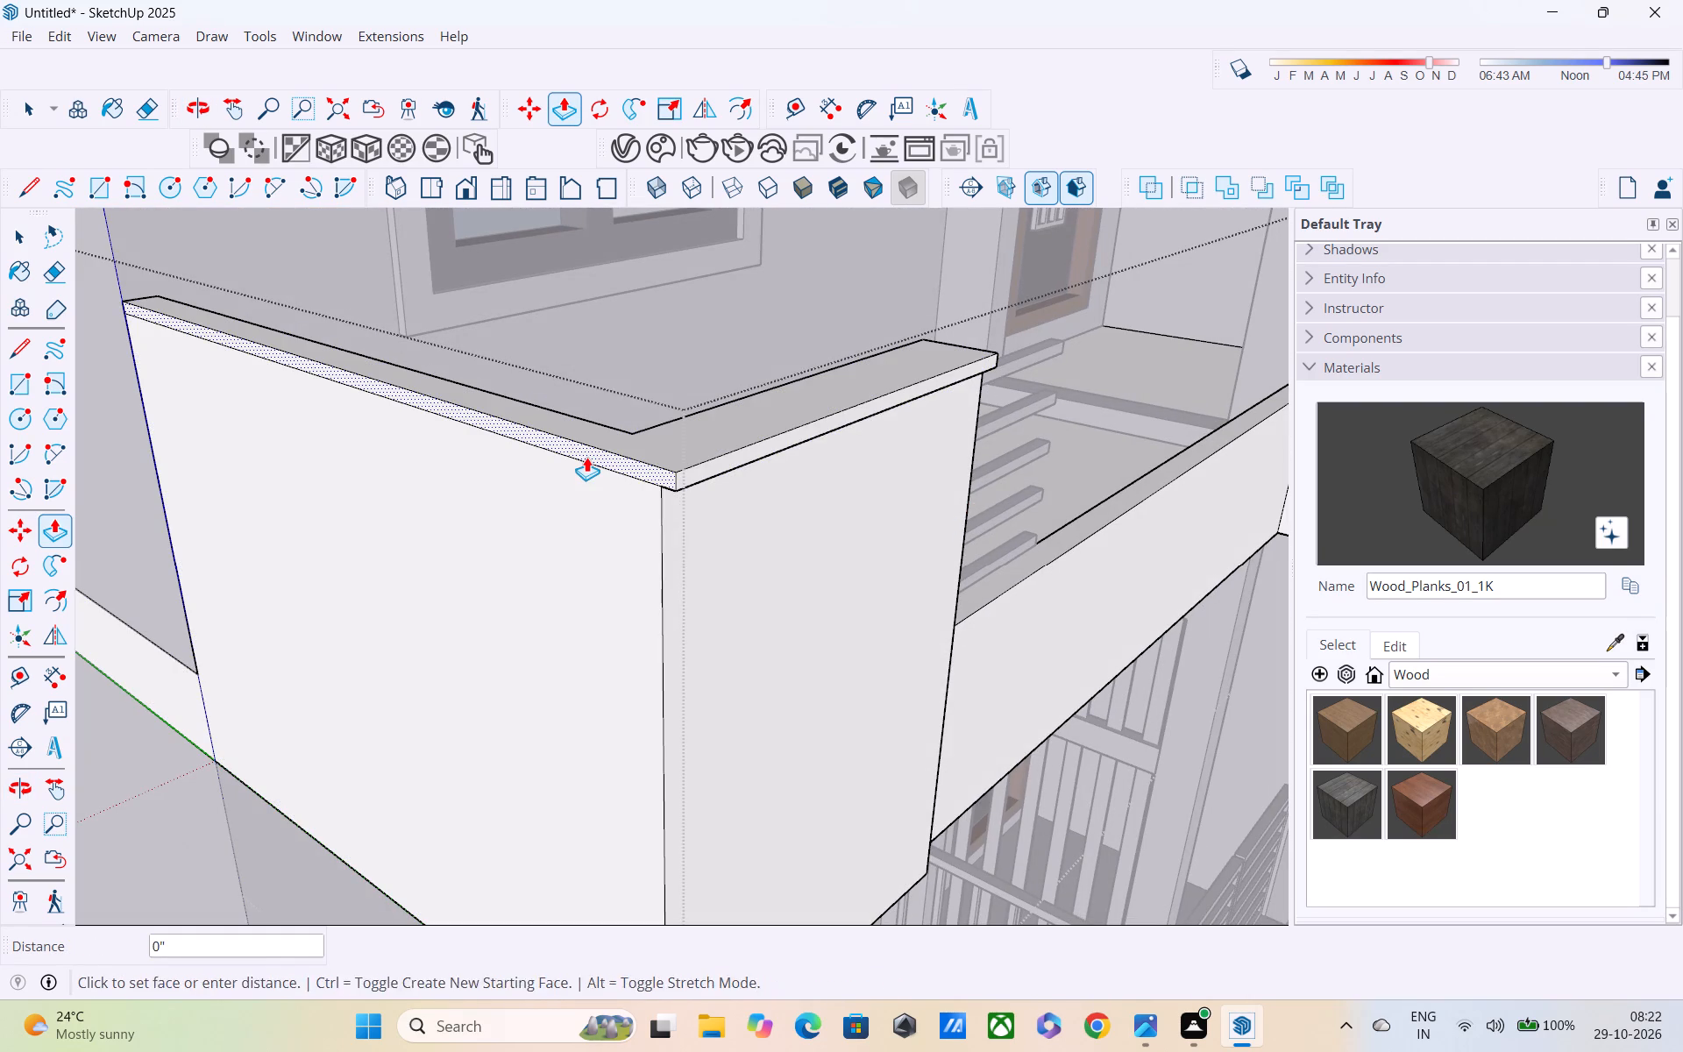
Draw a 2" line down from the low front parapet's top corner where it meets the corner parapet.
middle_drag(619, 494, 524, 370)
scroll(519, 358, down, 6)
middle_drag(635, 546, 522, 522)
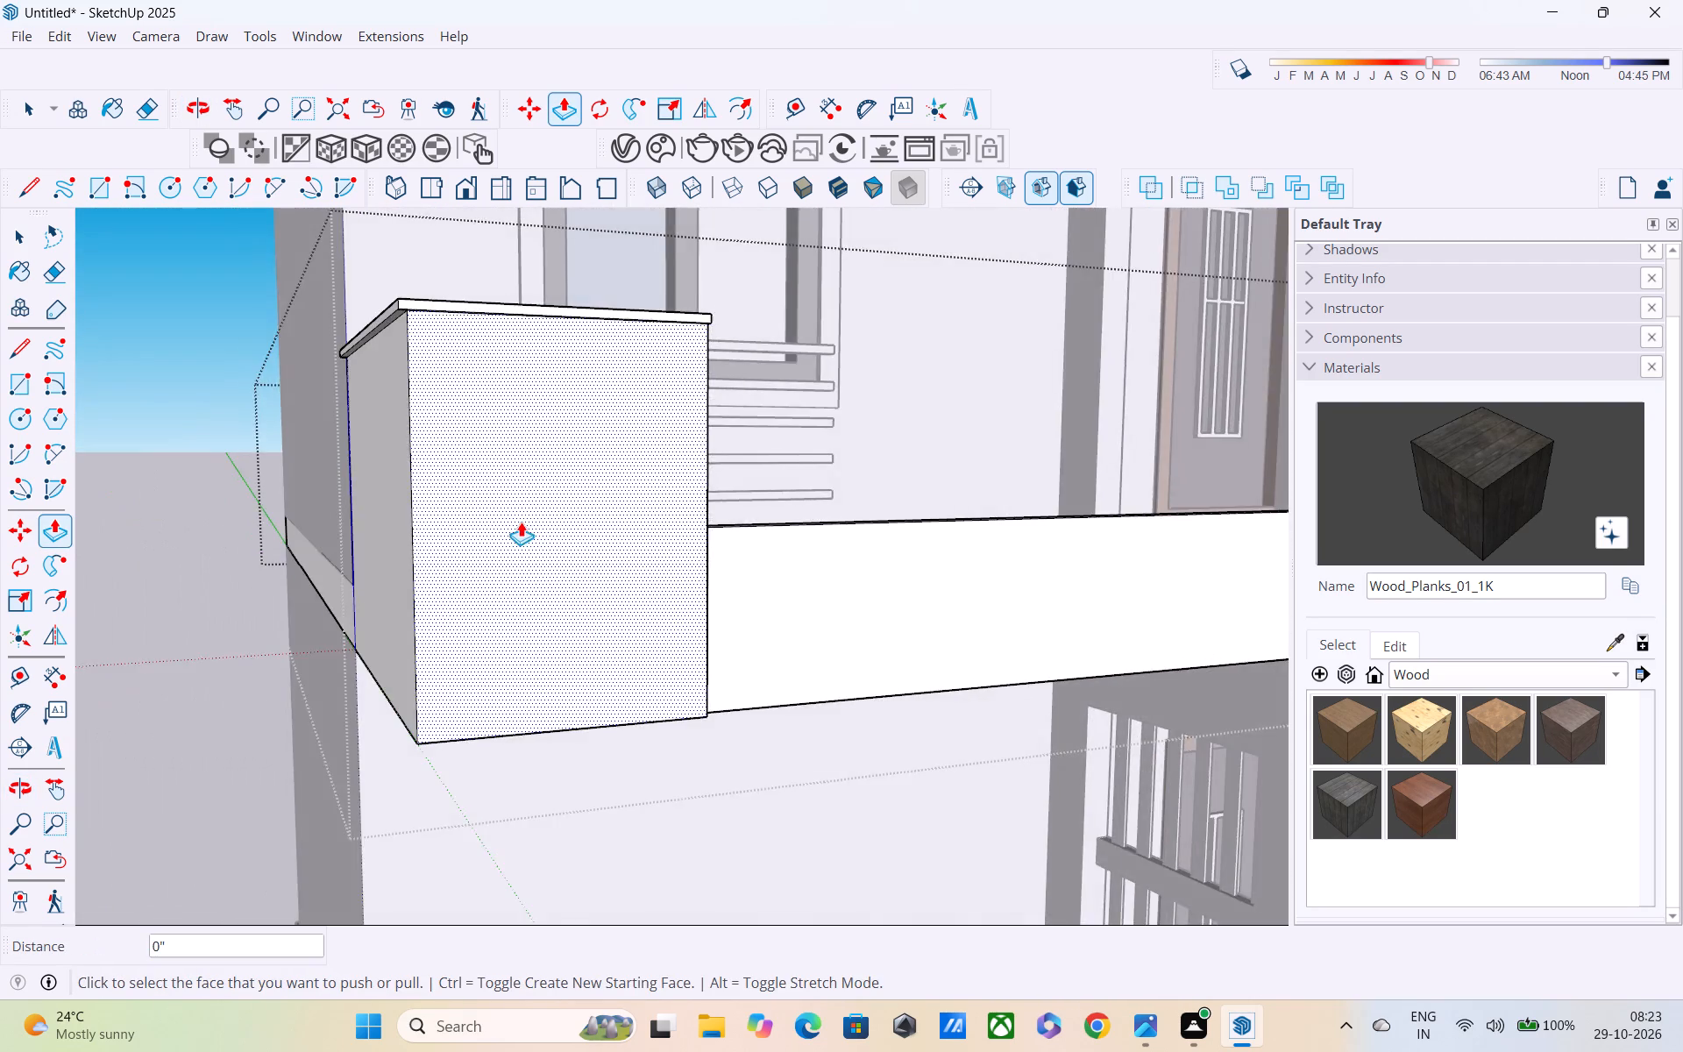
scroll(521, 522, up, 1)
scroll(520, 529, down, 5)
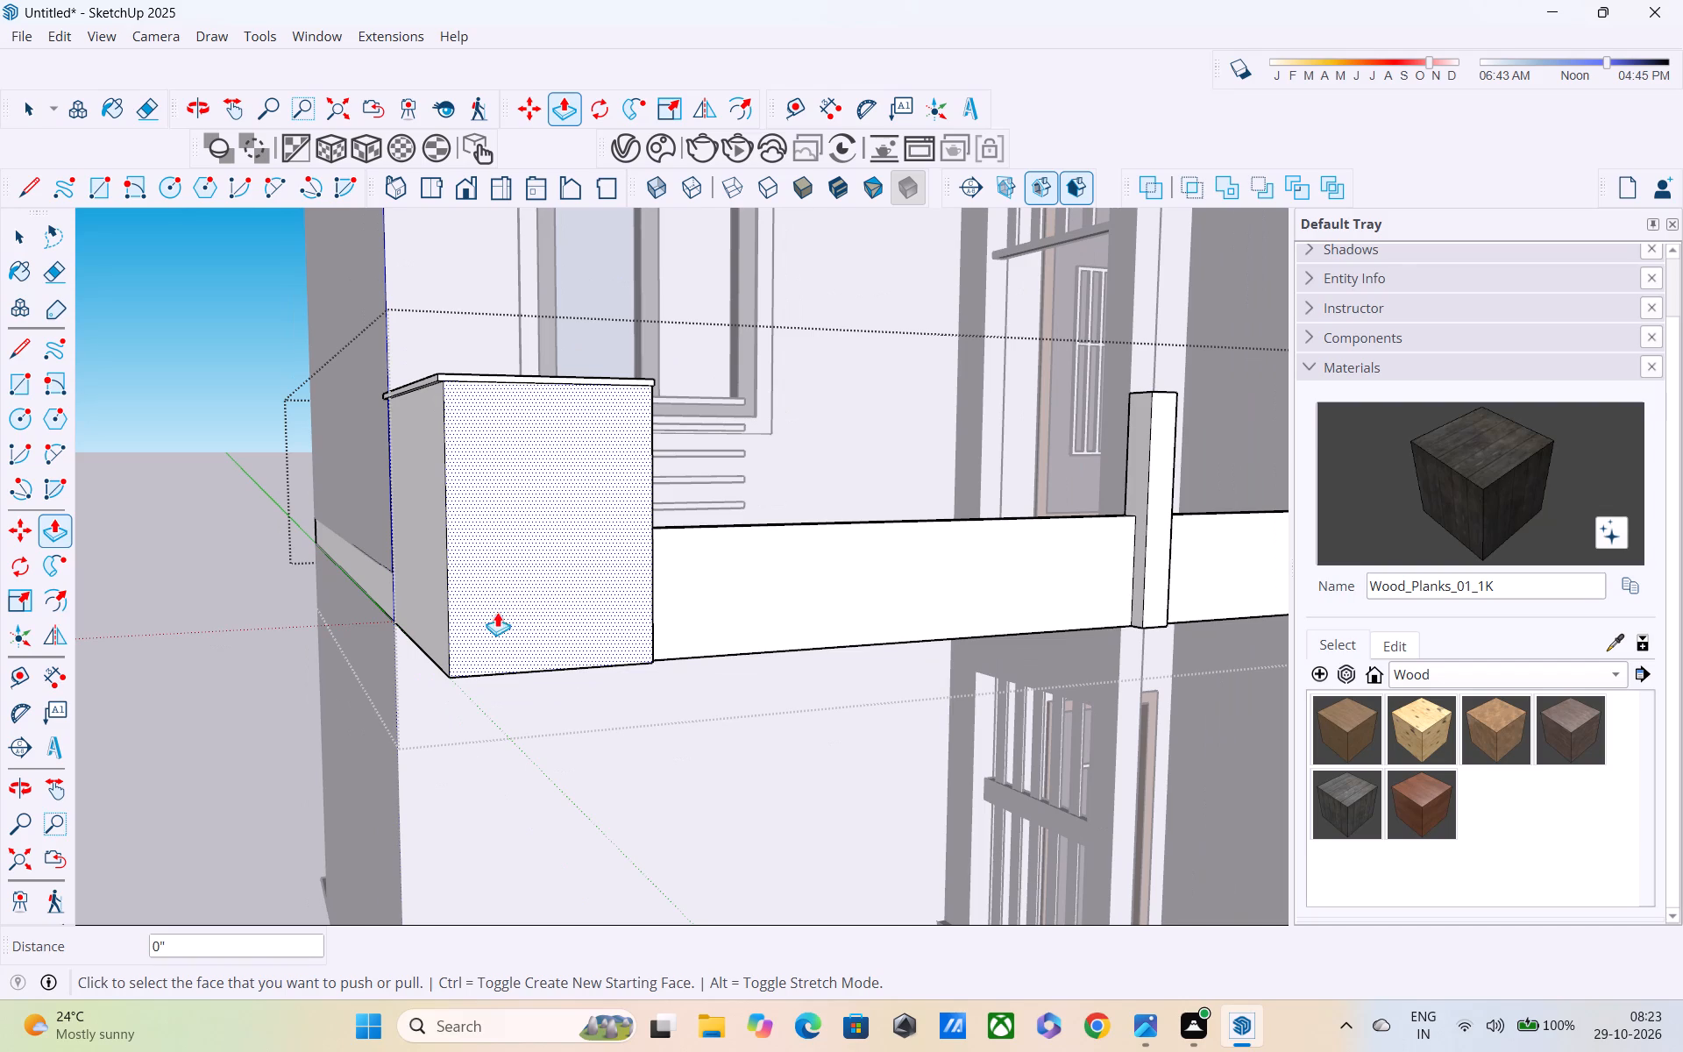
middle_drag(444, 587, 425, 584)
scroll(415, 578, down, 5)
scroll(531, 621, up, 1)
middle_drag(534, 622, 433, 590)
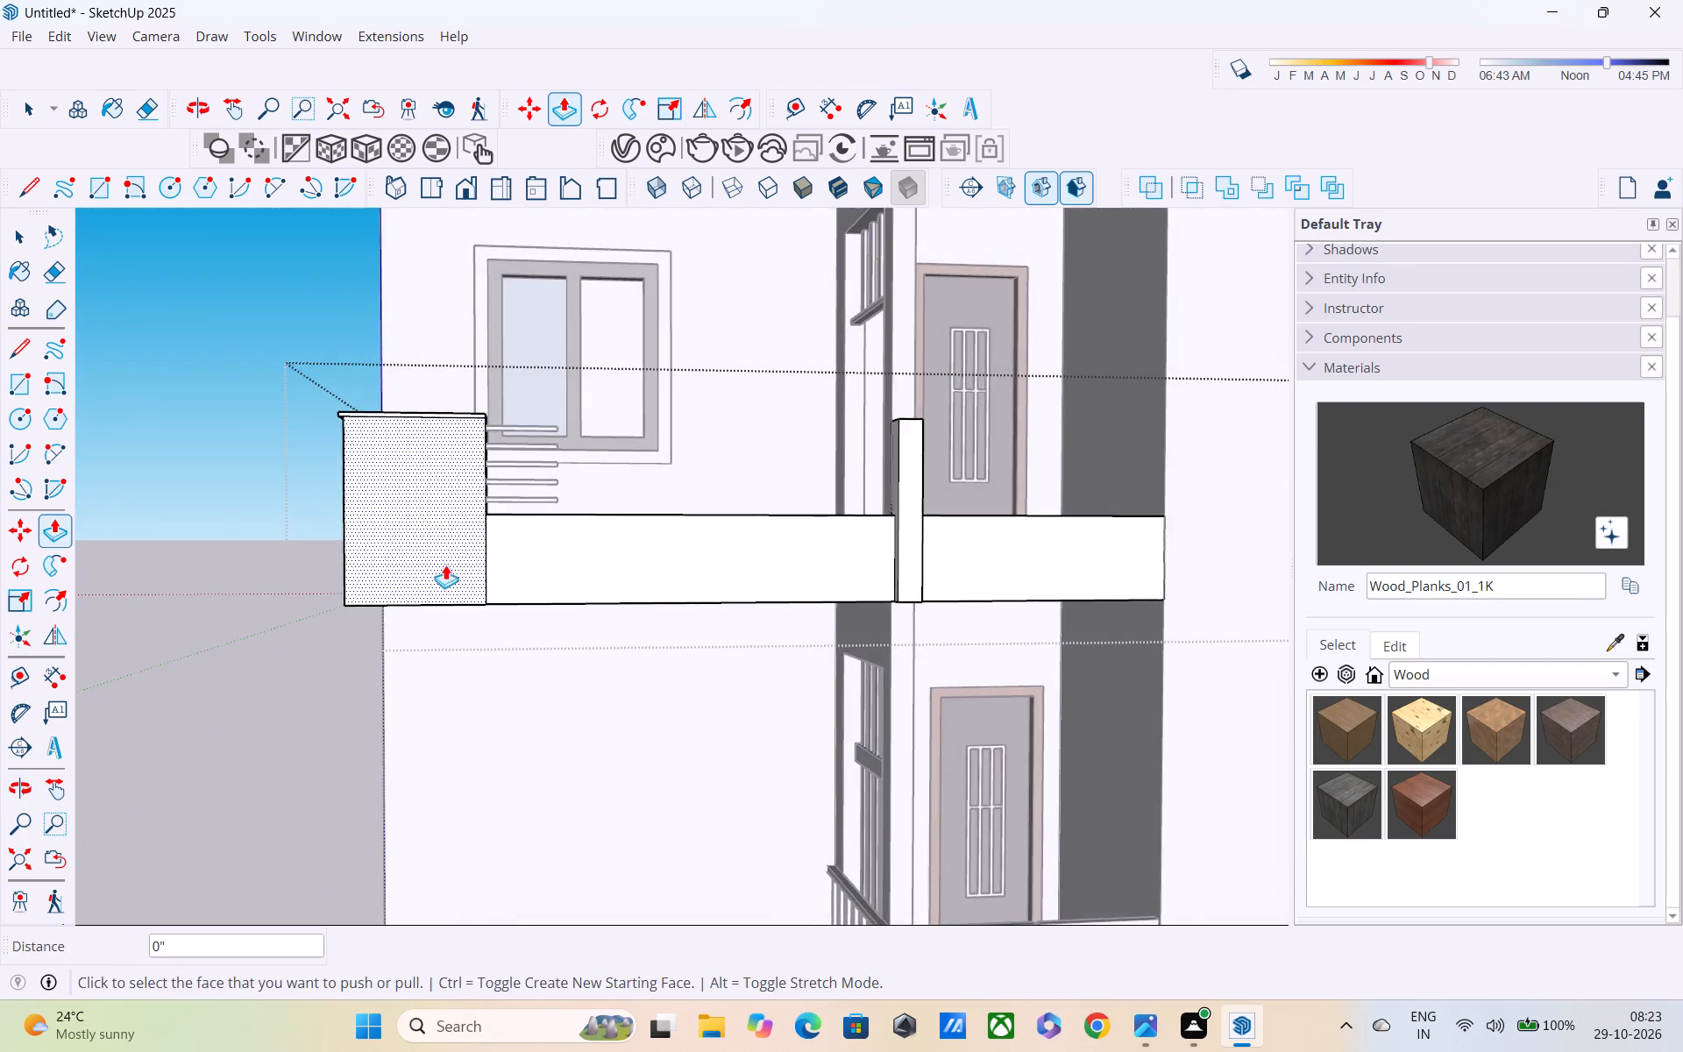
scroll(450, 563, up, 7)
scroll(731, 526, up, 2)
scroll(735, 541, down, 4)
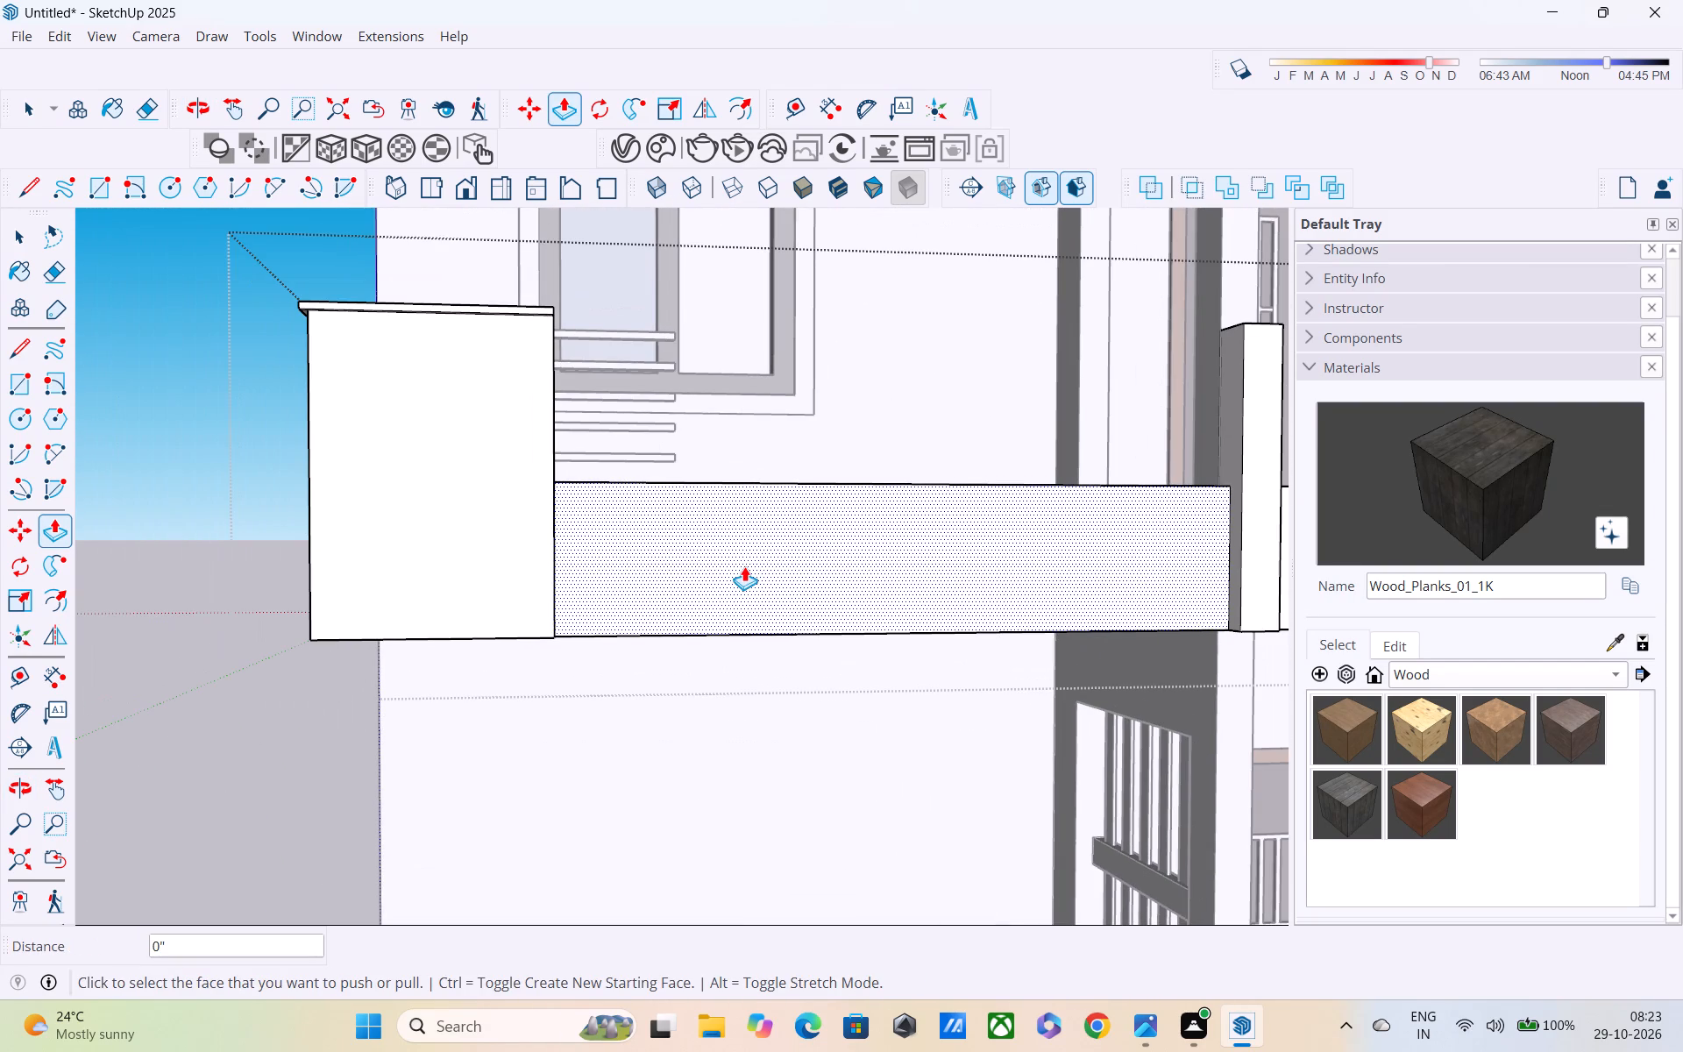
key(space)
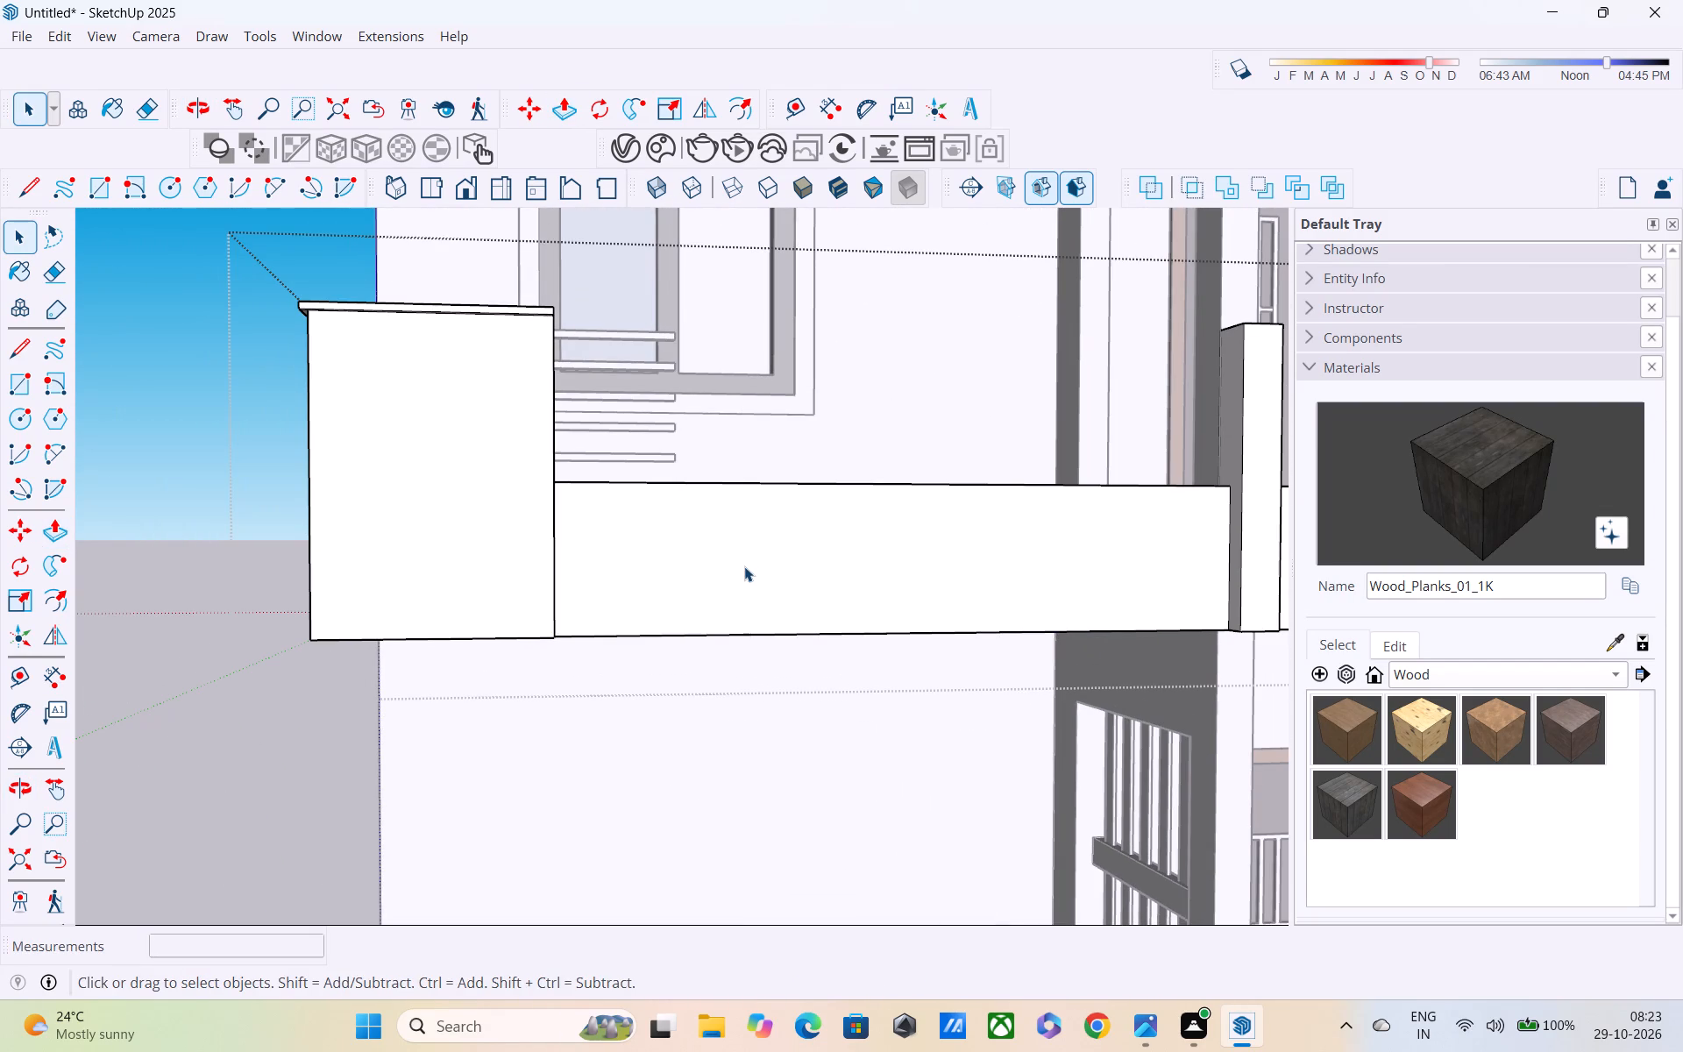
key(l)
scroll(585, 501, up, 4)
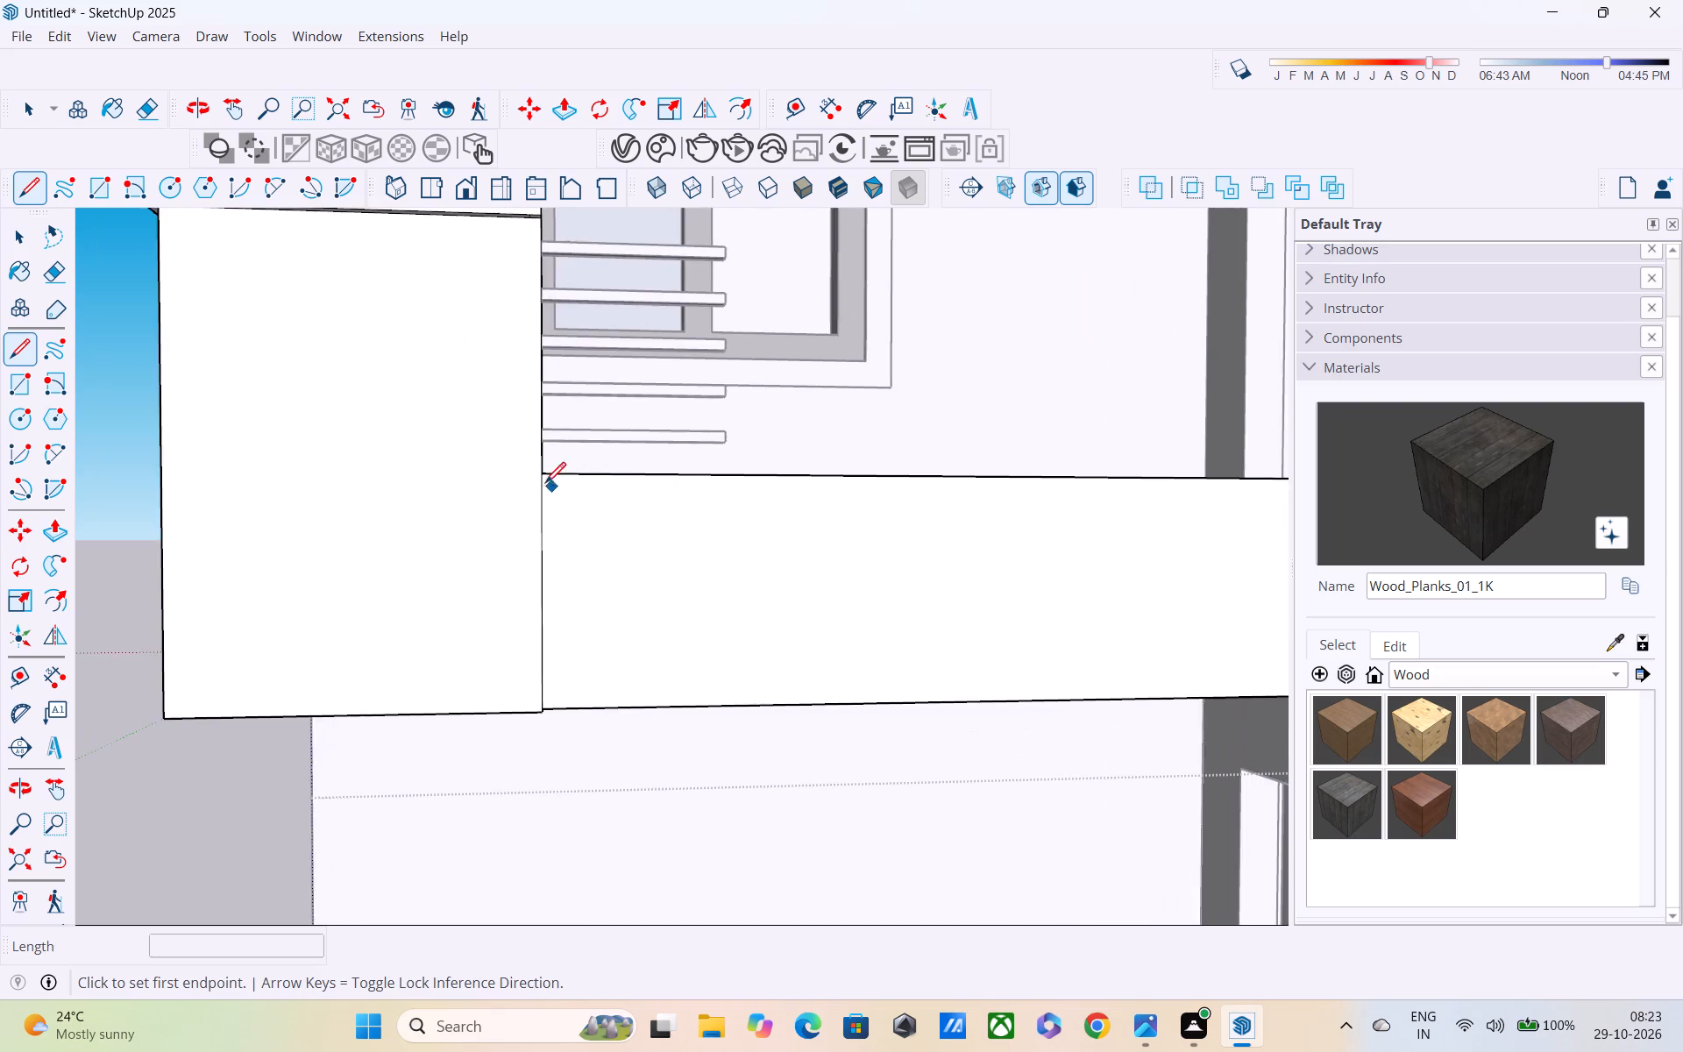
middle_drag(535, 485, 362, 583)
scroll(509, 524, up, 4)
click(529, 472)
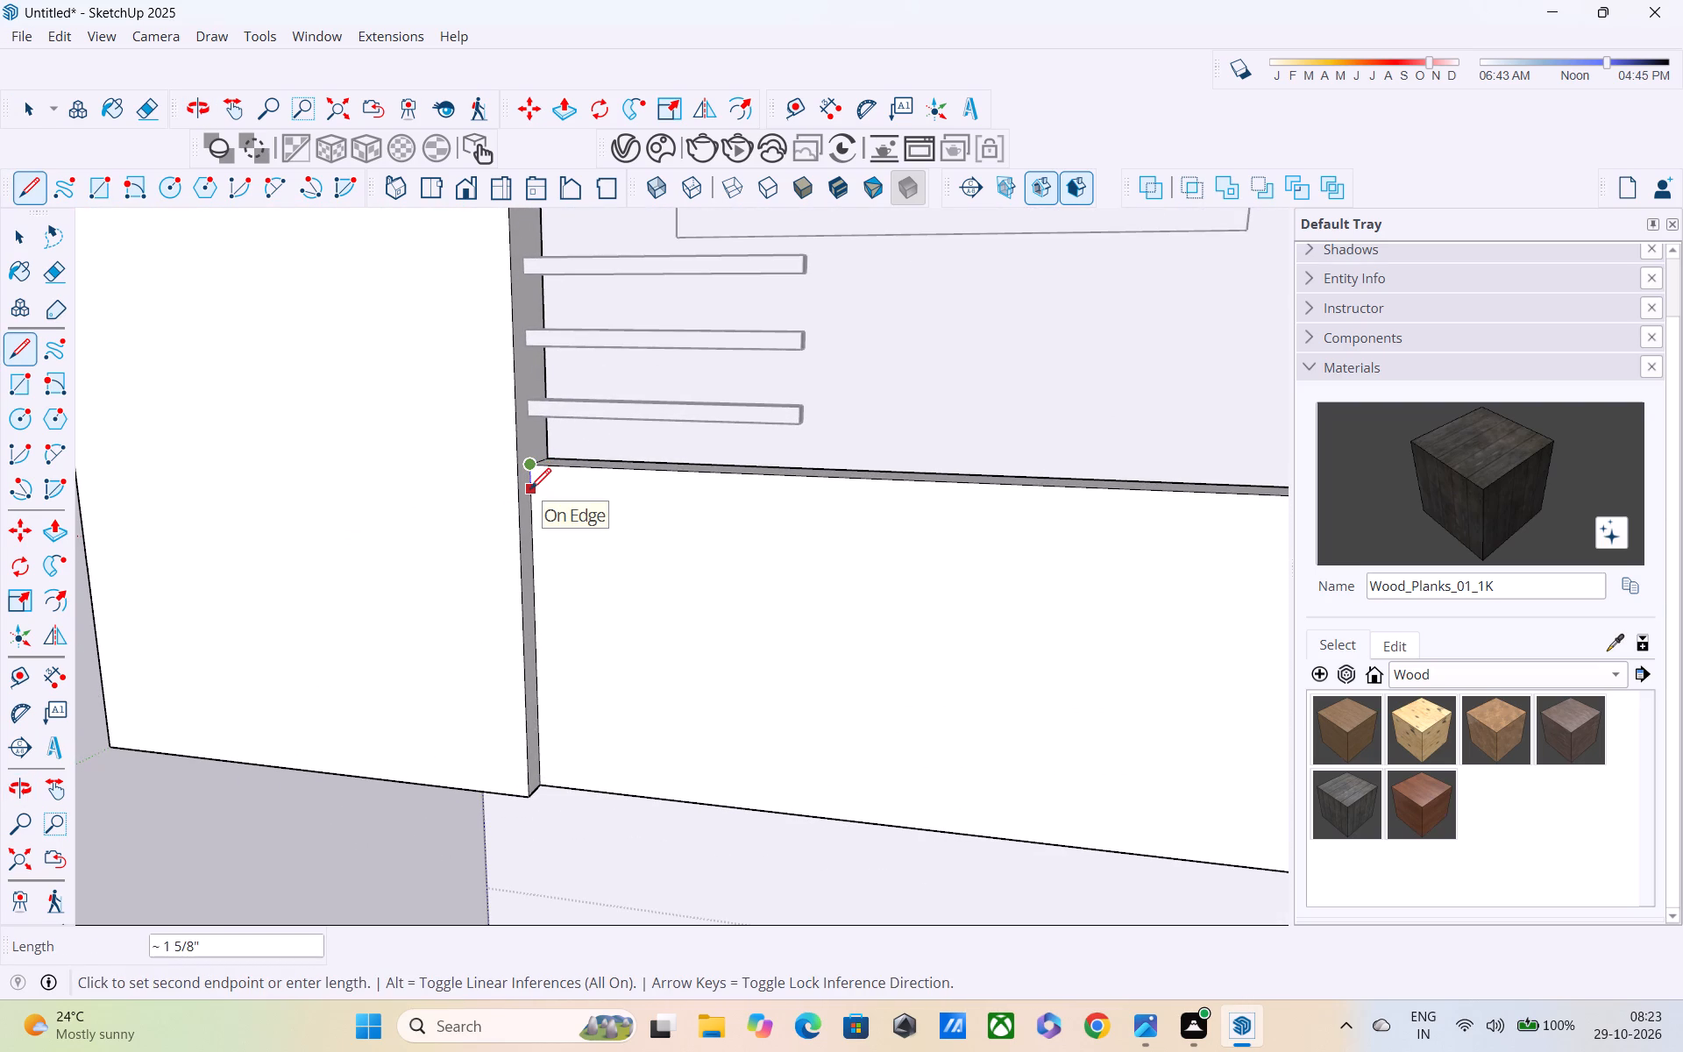
text(2")
key(Return)
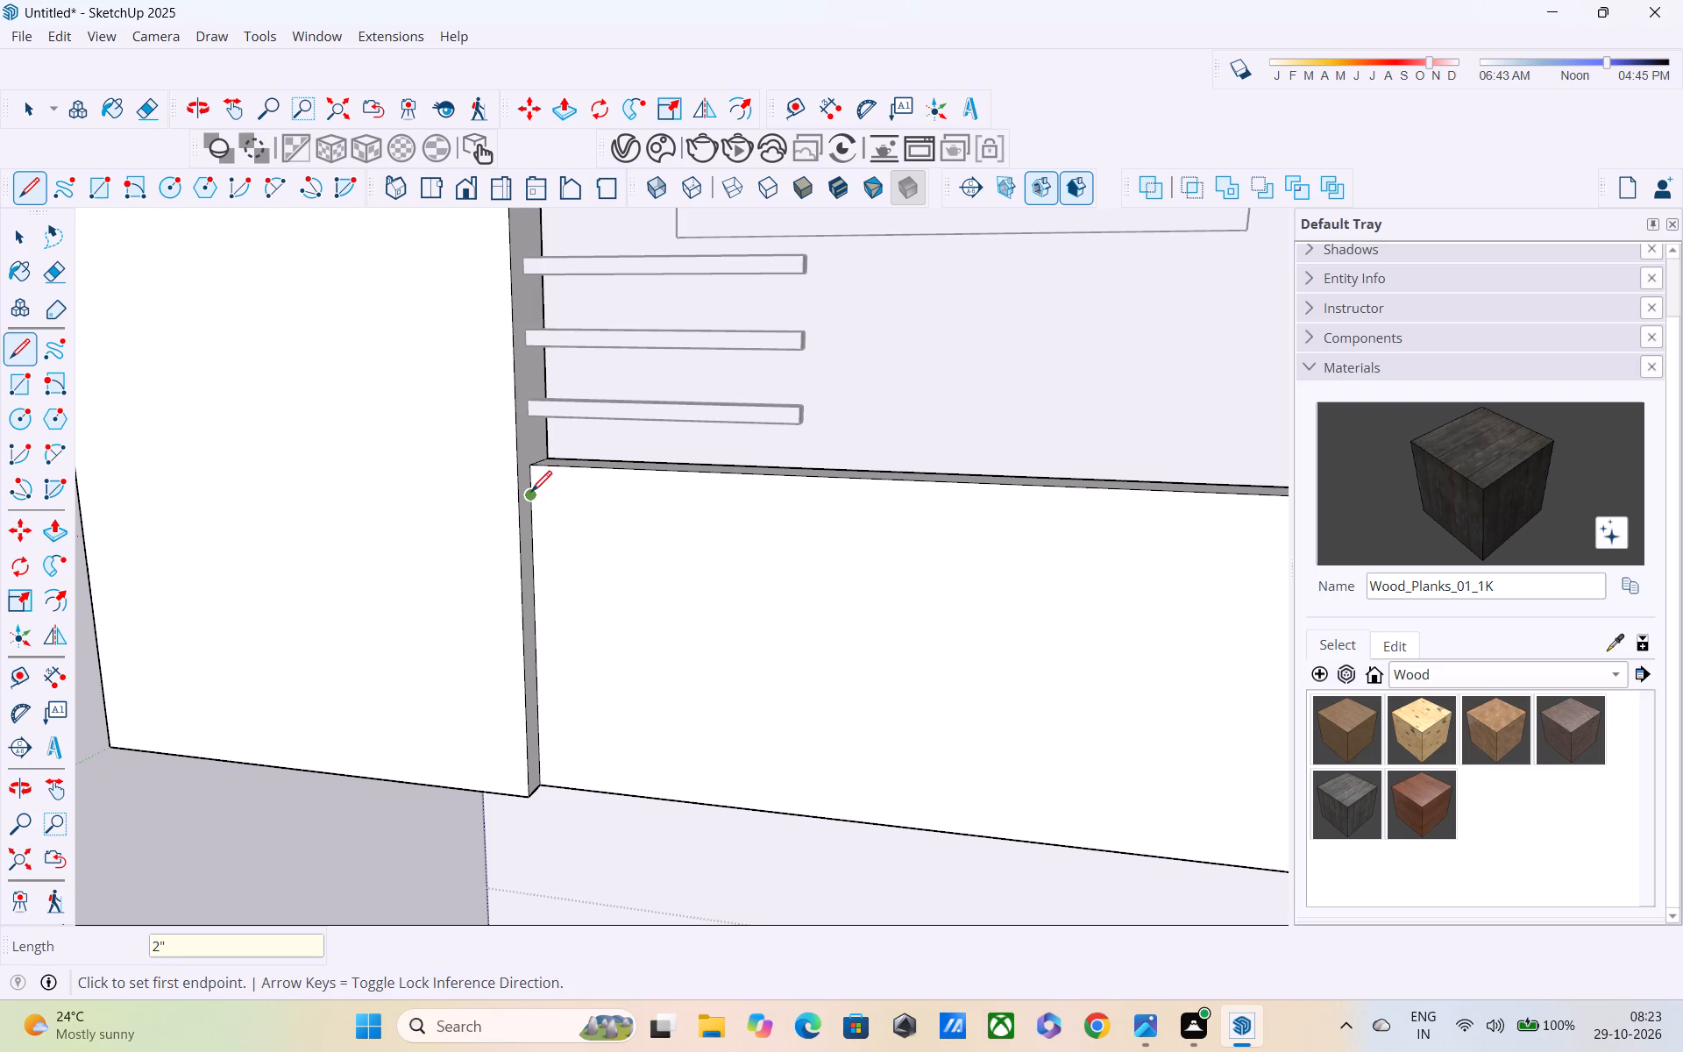
Draw a line from the 2" mark along the low parapet's front to its far edge, closing that end with a 2" vertical line.
click(530, 501)
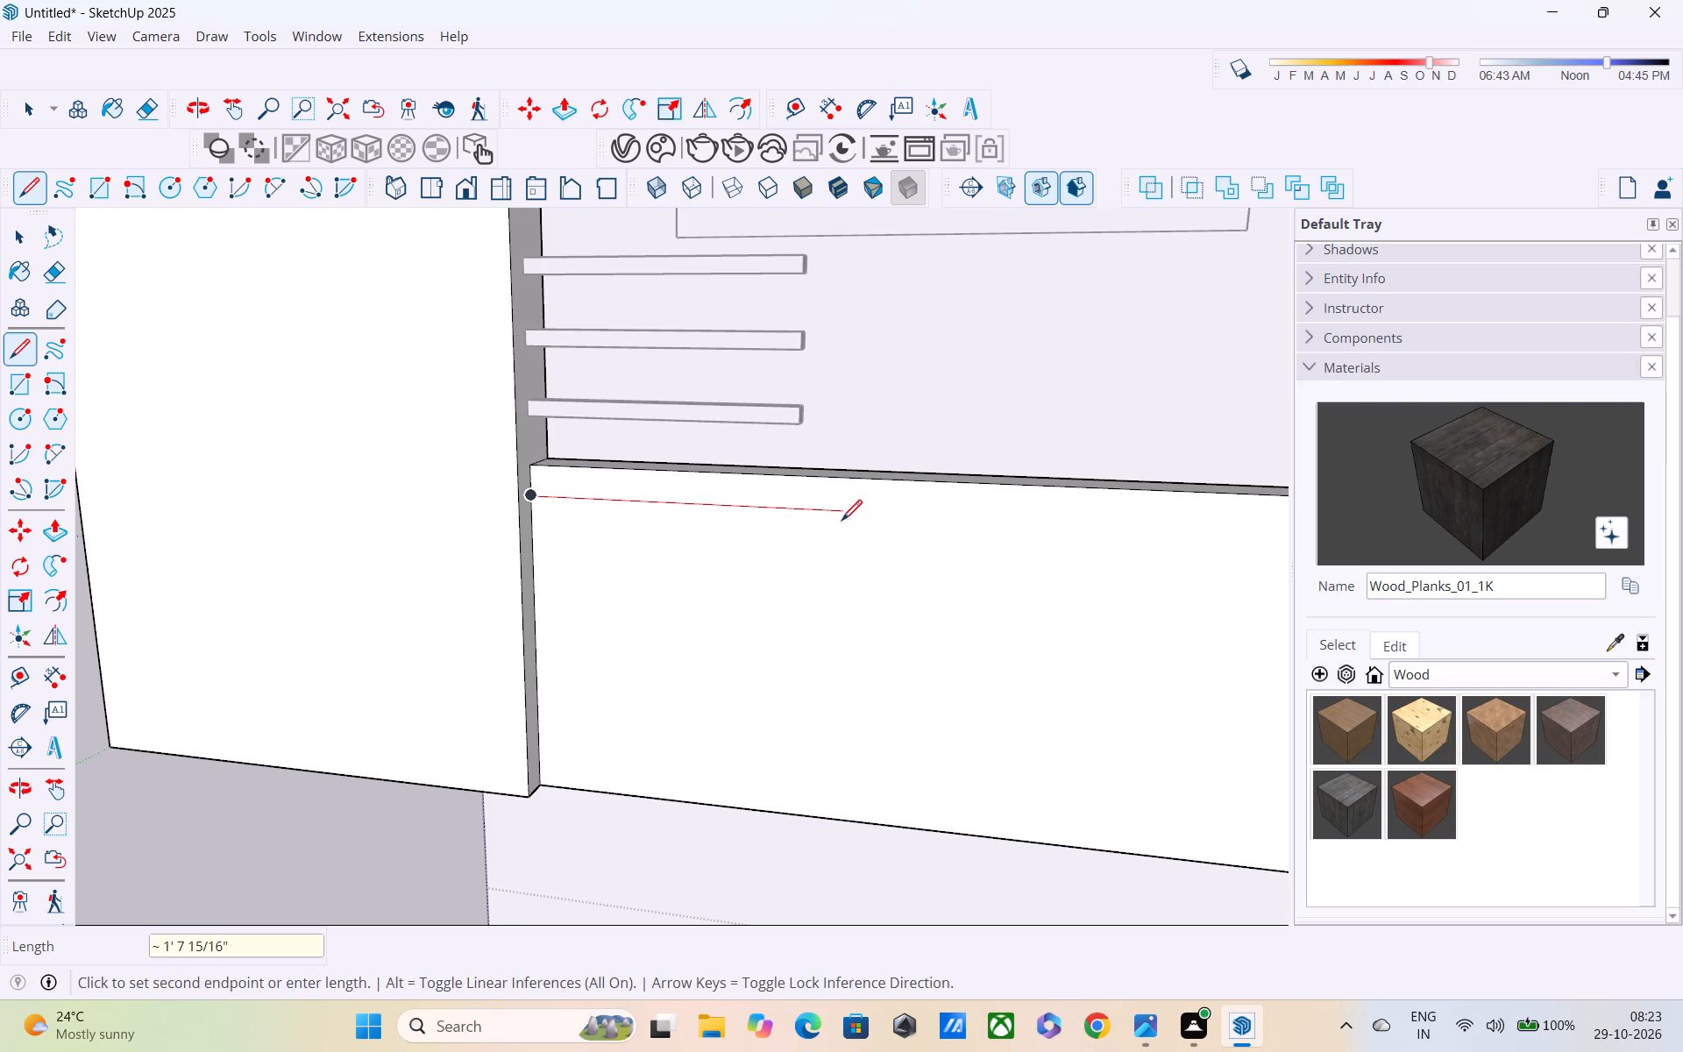
scroll(839, 517, down, 8)
scroll(1106, 533, down, 1)
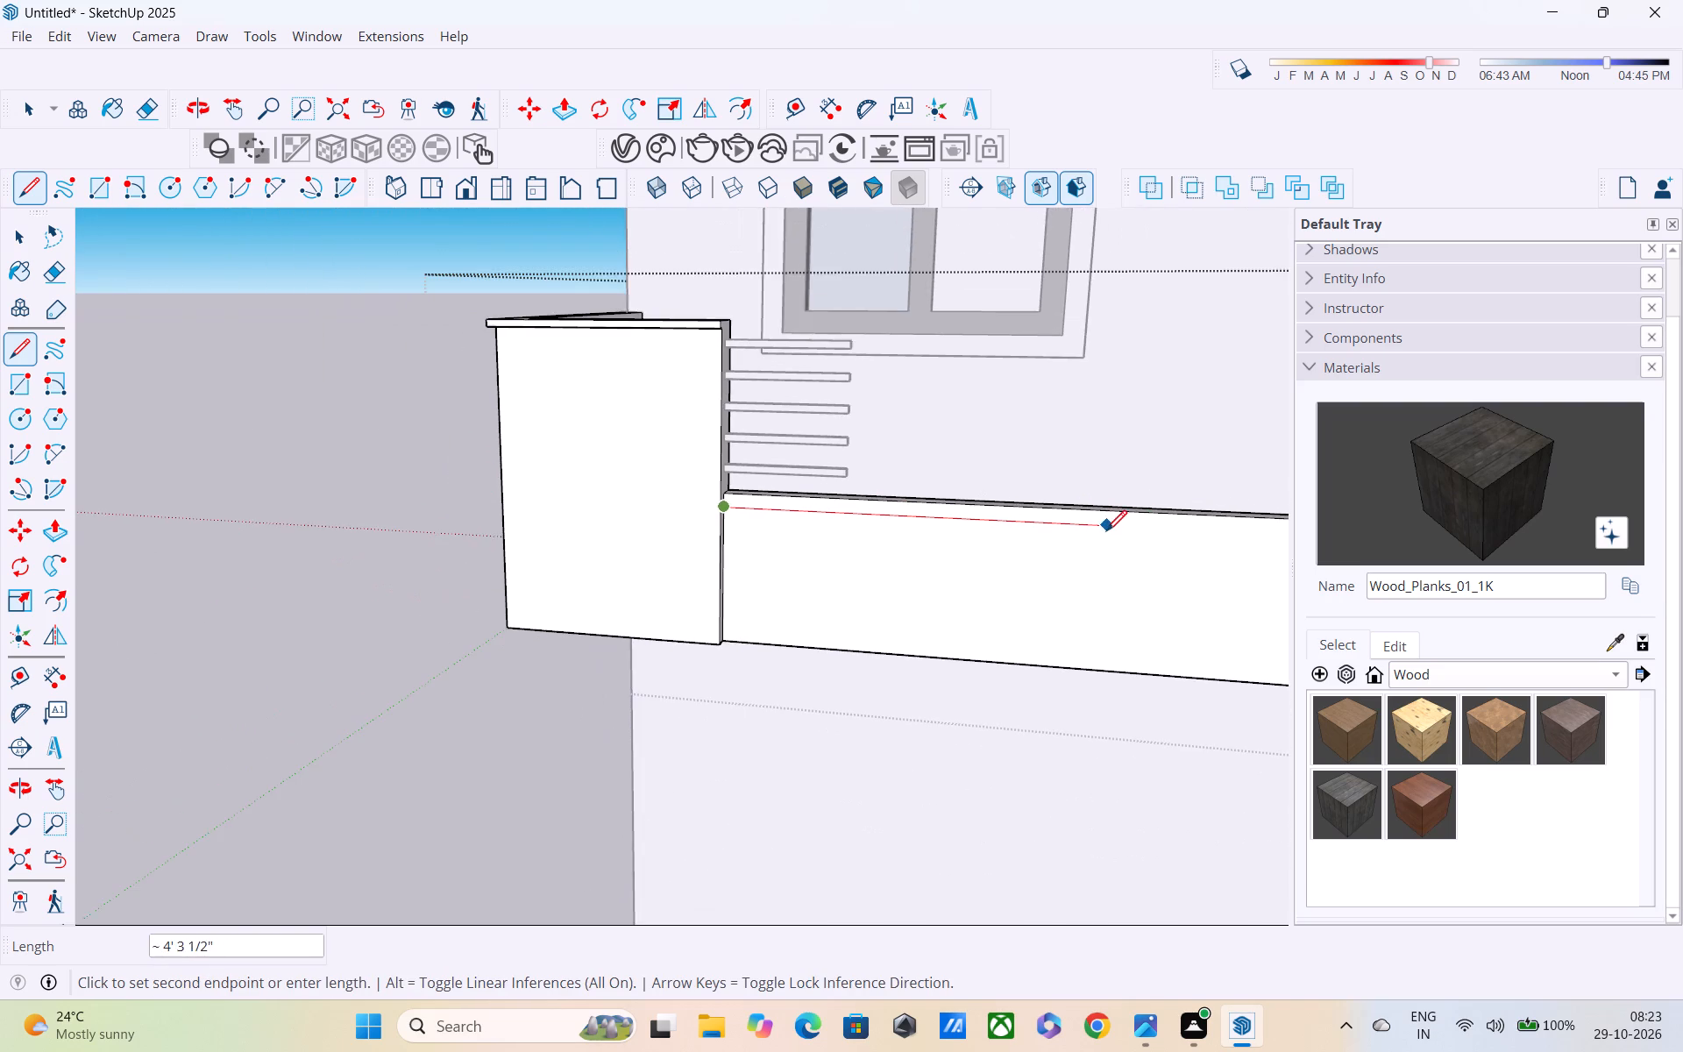
shift+middle_drag(1104, 532, 714, 447)
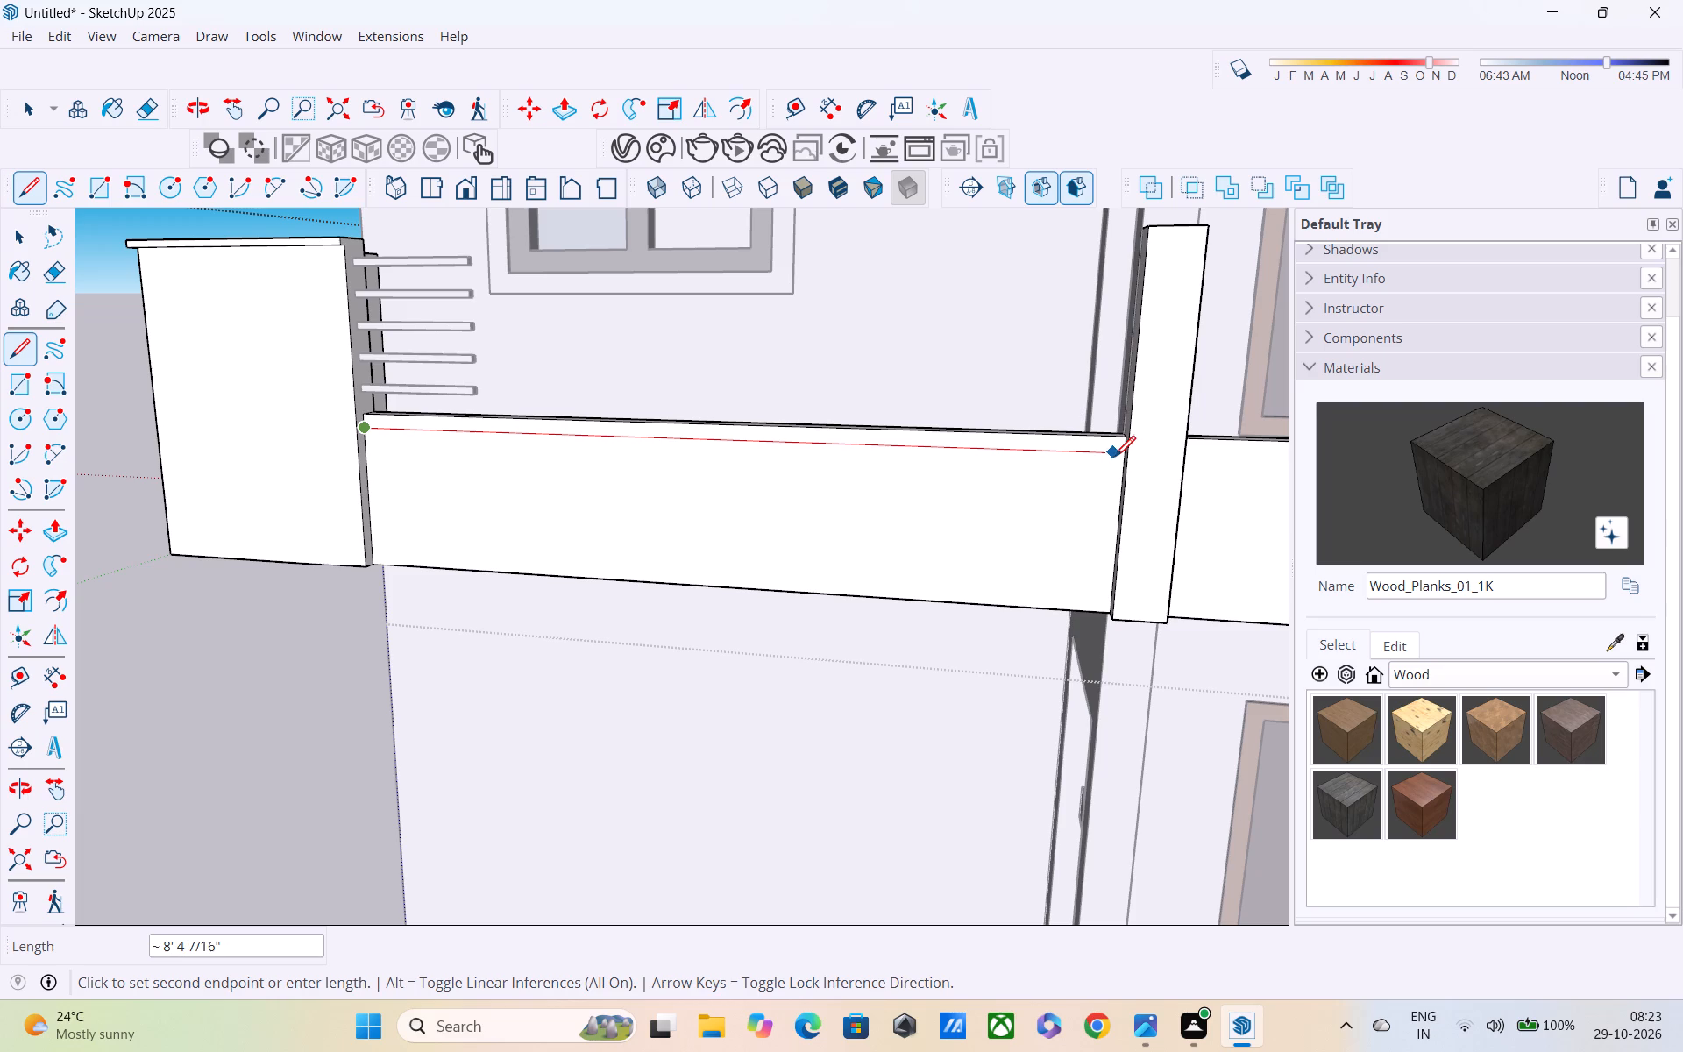
middle_drag(1116, 457, 913, 438)
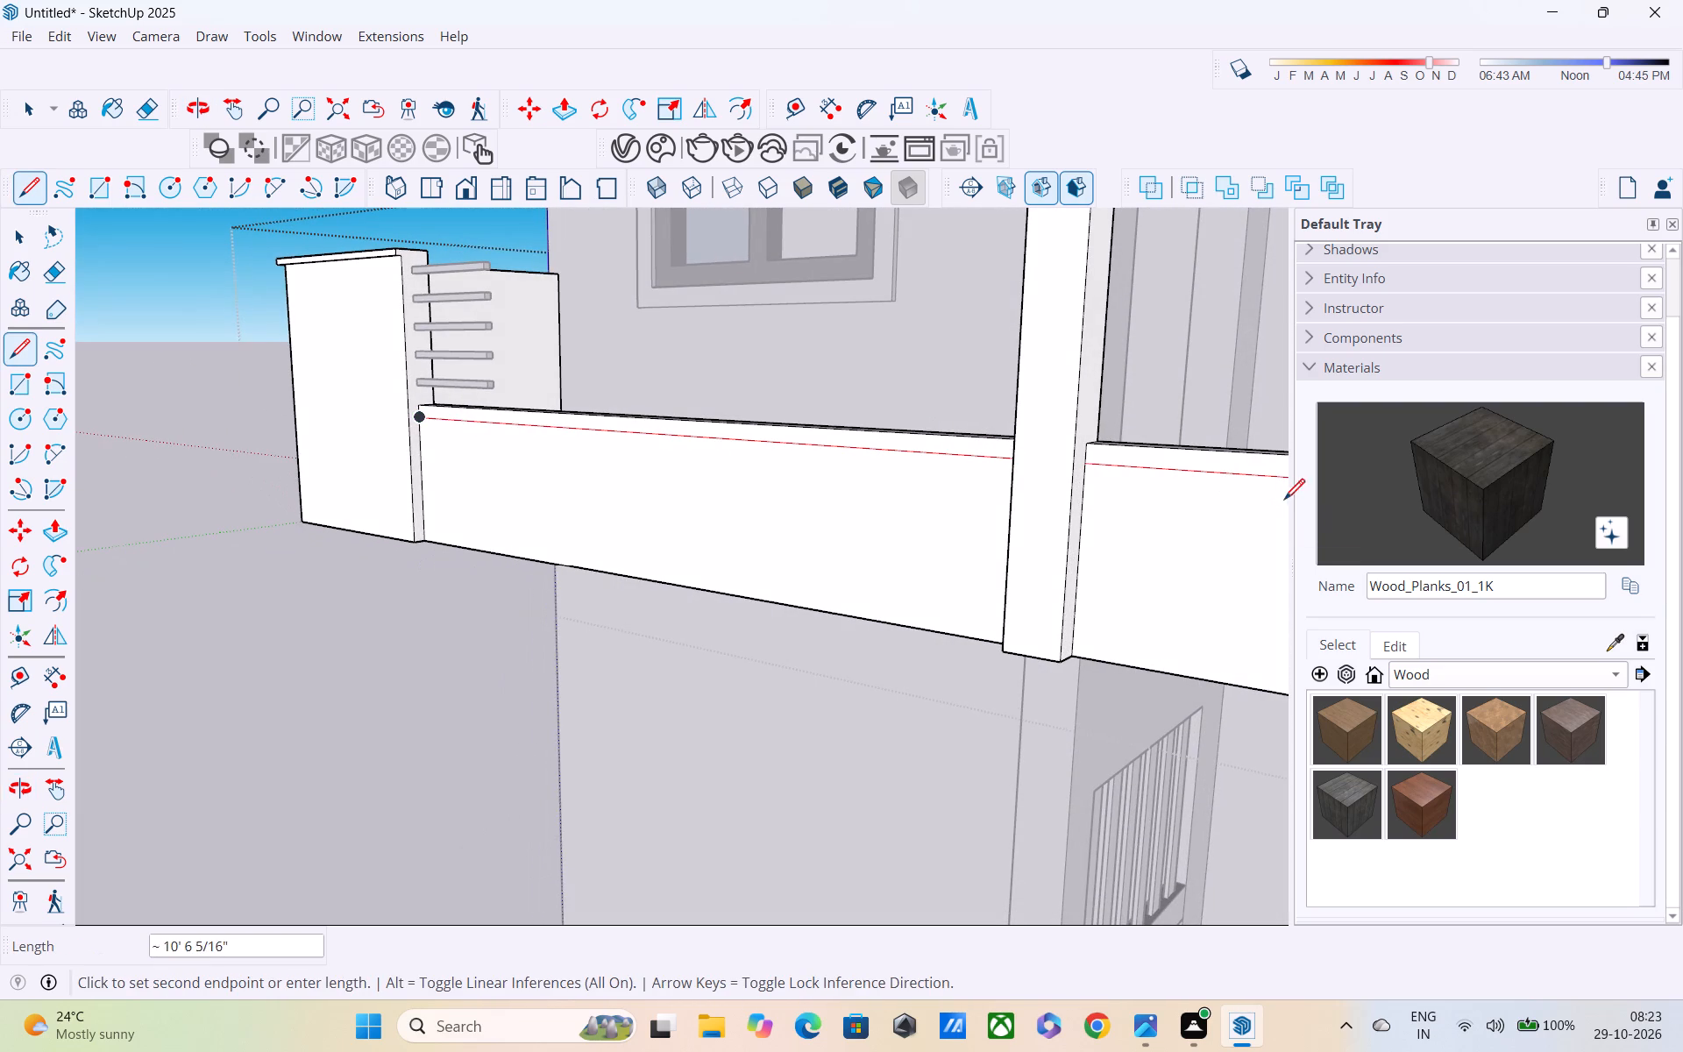
shift+middle_drag(1244, 495, 628, 499)
scroll(624, 494, down, 4)
shift+middle_drag(714, 537, 714, 535)
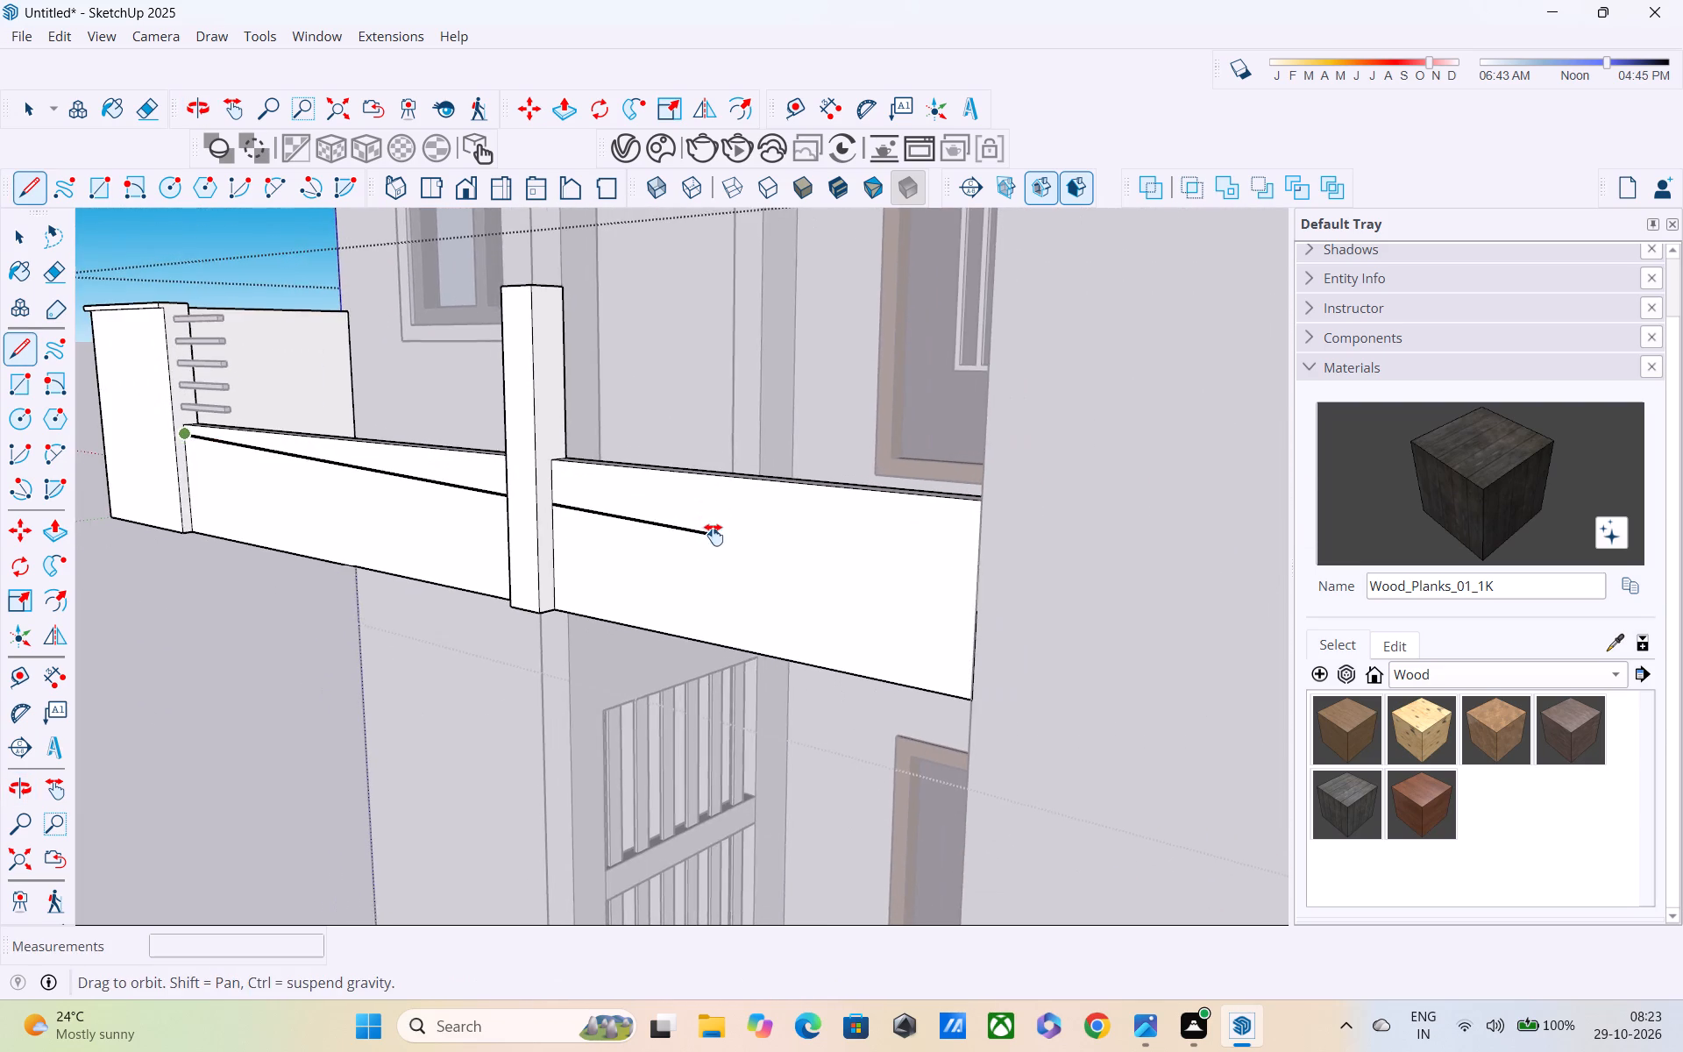
shift+middle_drag(714, 535, 560, 483)
middle_drag(727, 474, 1009, 510)
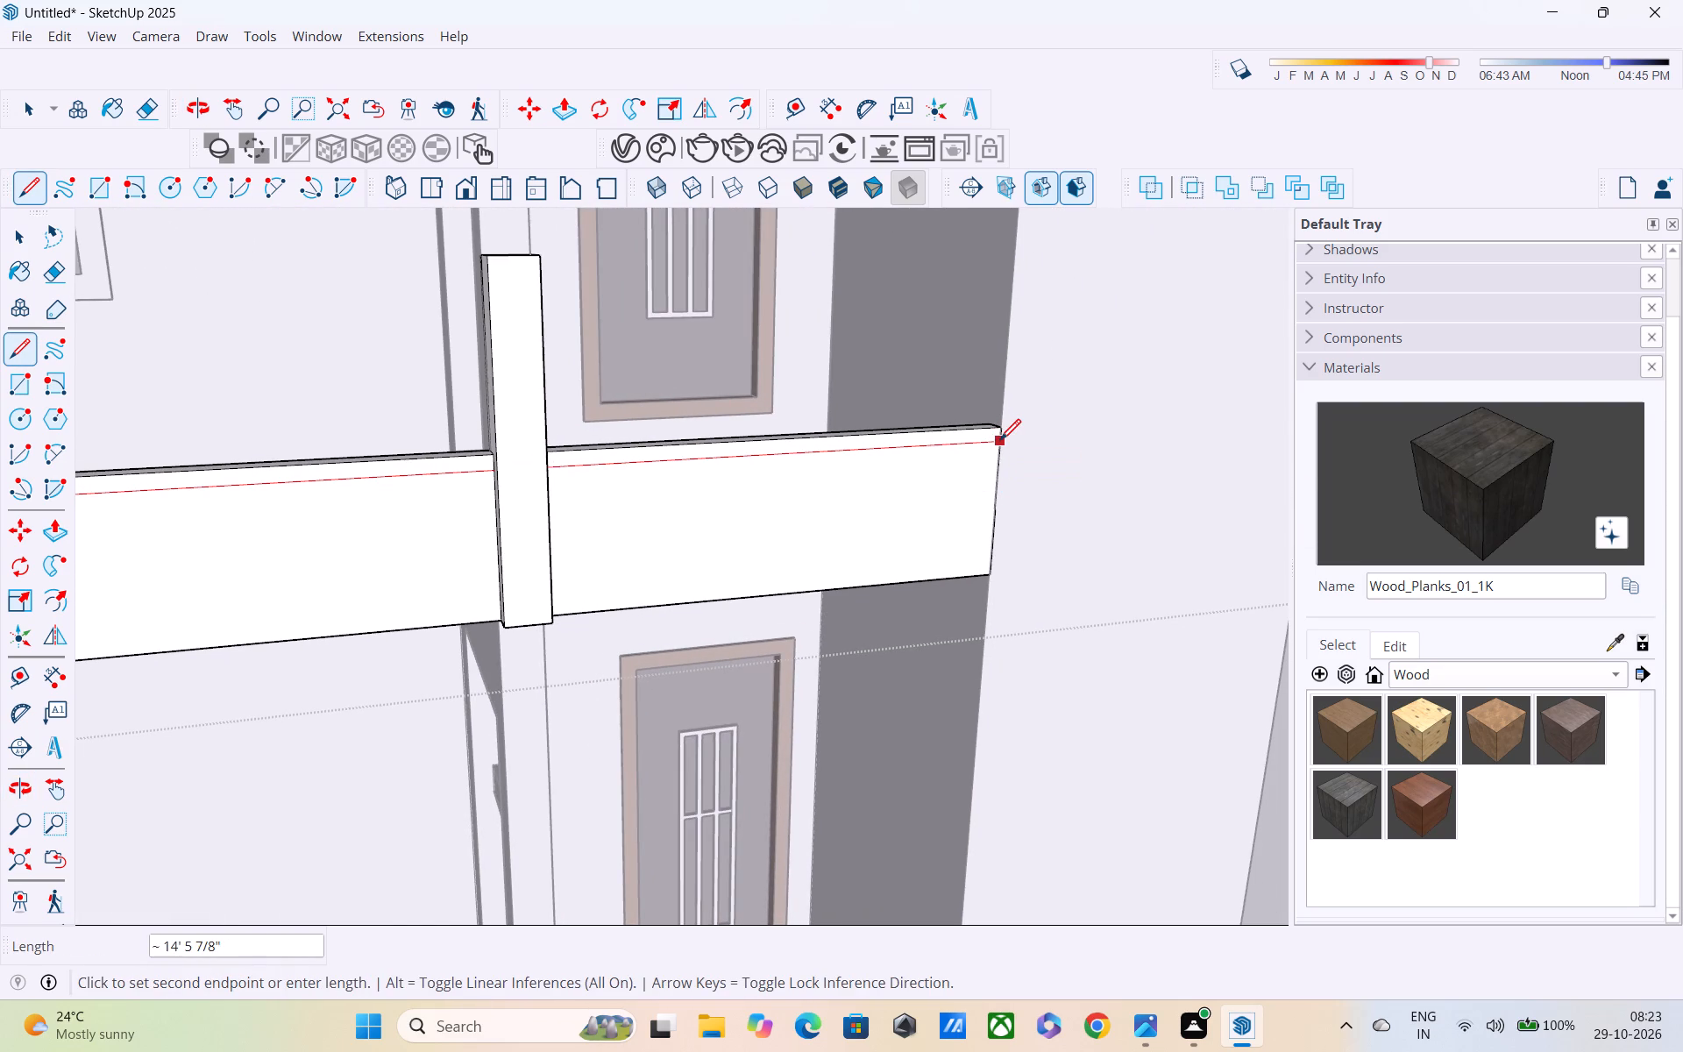
click(1000, 442)
scroll(992, 445, up, 5)
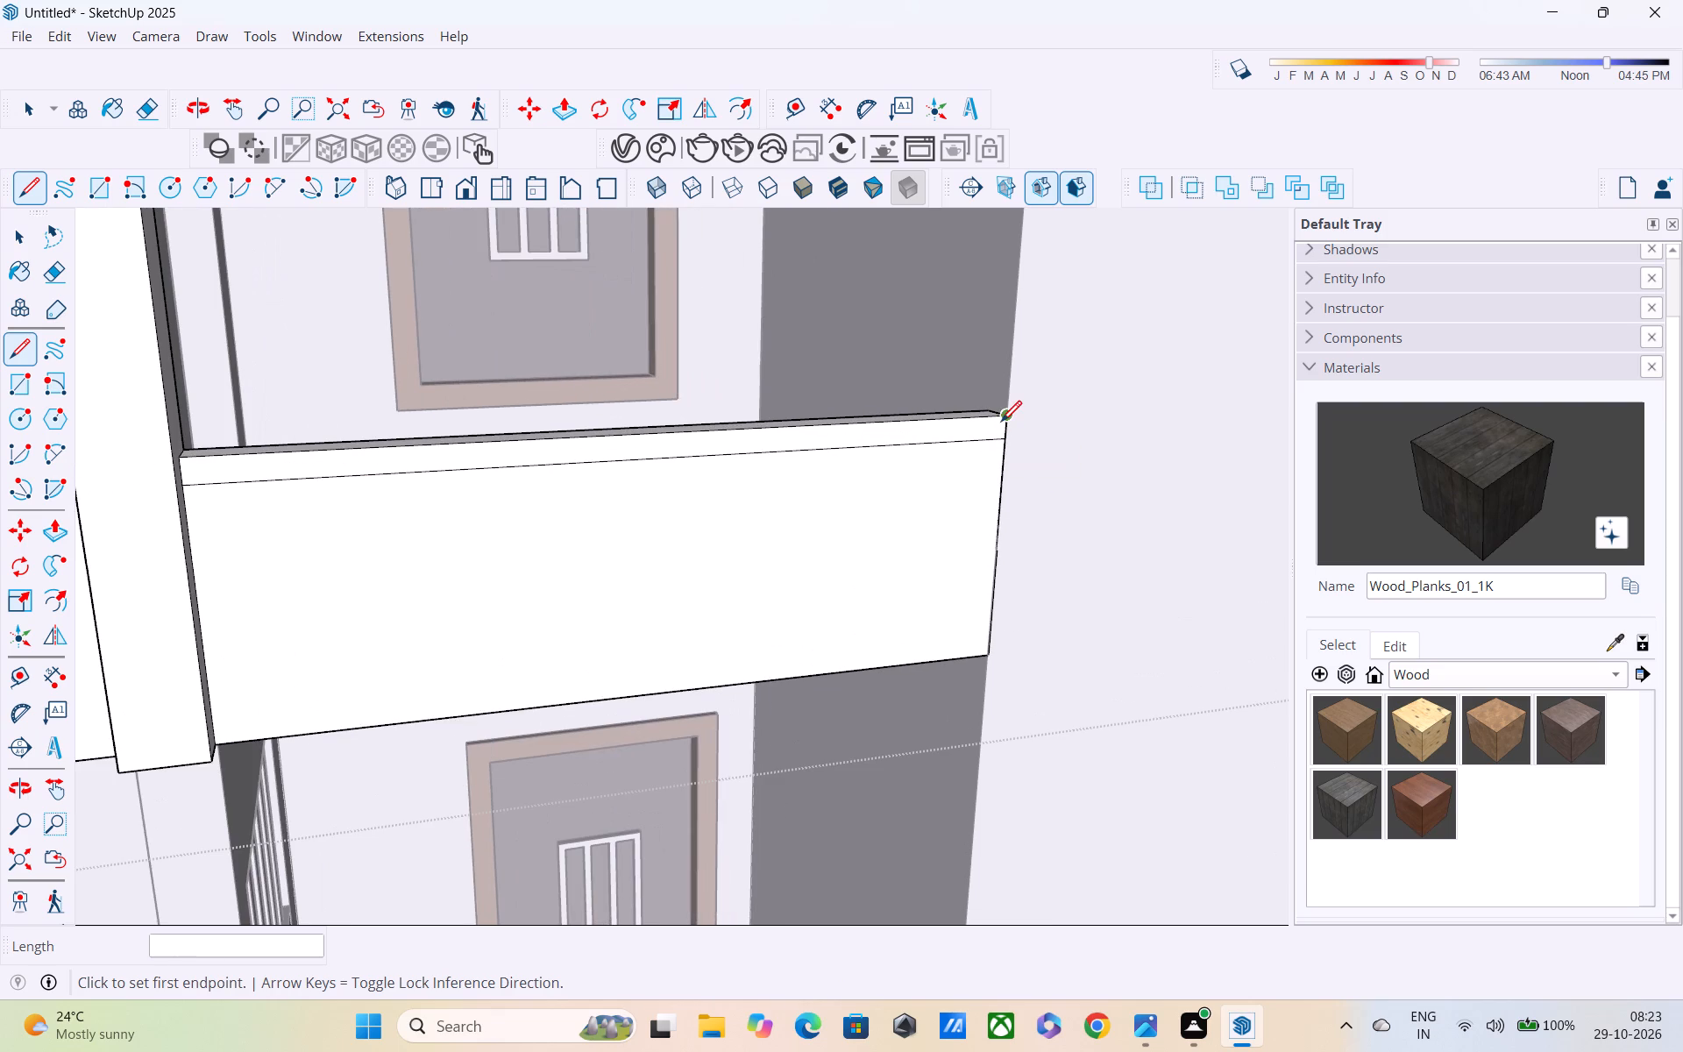
click(1001, 423)
click(1002, 450)
Pull the 2" top strip on the low parapet section beyond the post outward by 1".
scroll(1000, 430, up, 4)
key(p)
click(971, 420)
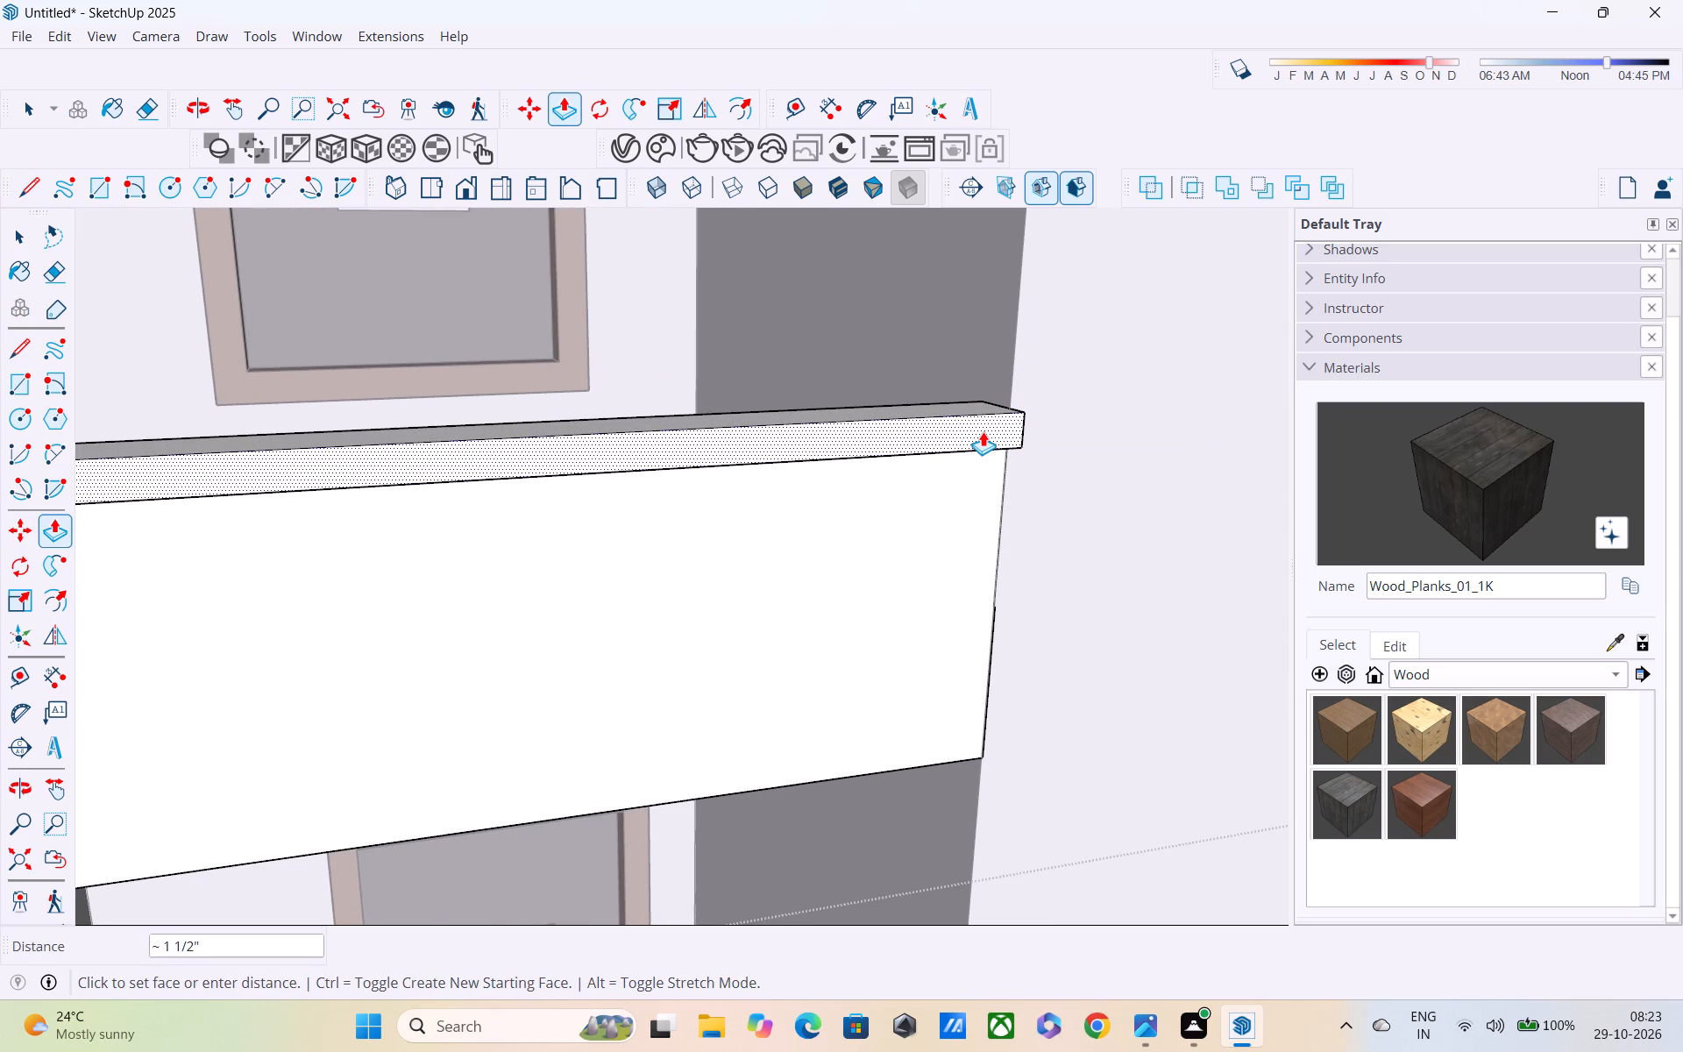
text(1")
key(Return)
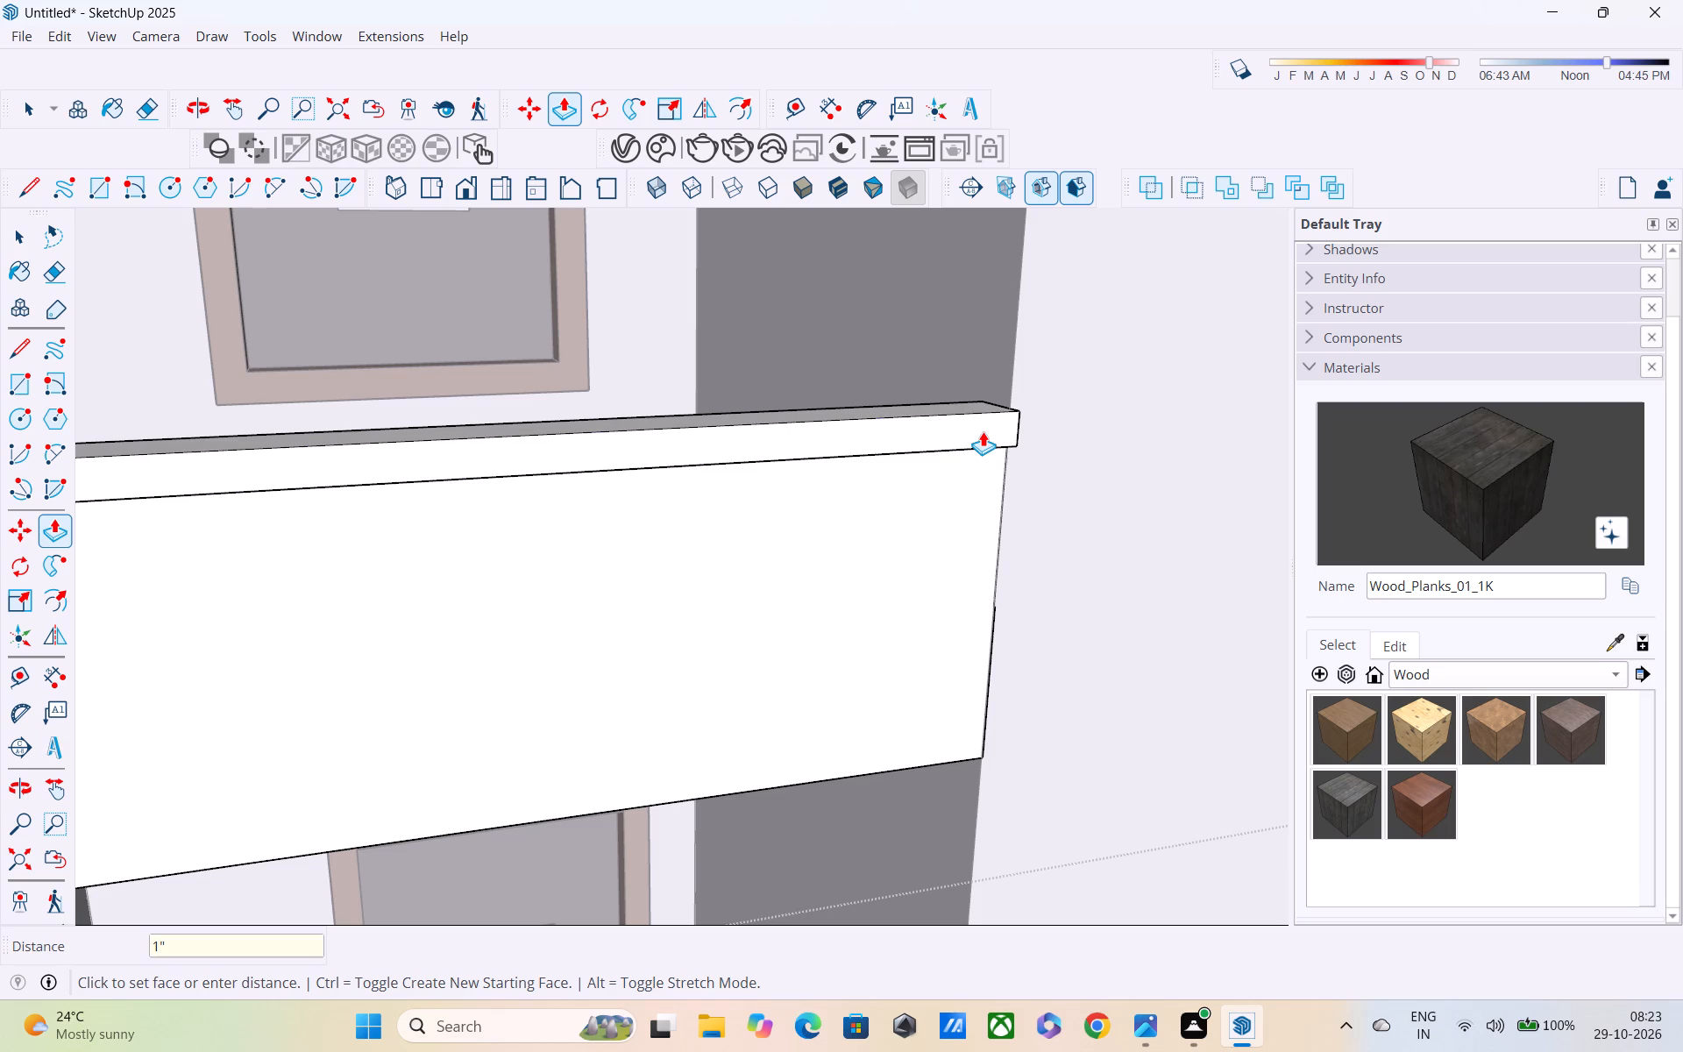
Pull the top strip between the corner parapet and the post outward by the same 1", and close the balcony group.
scroll(987, 585, down, 15)
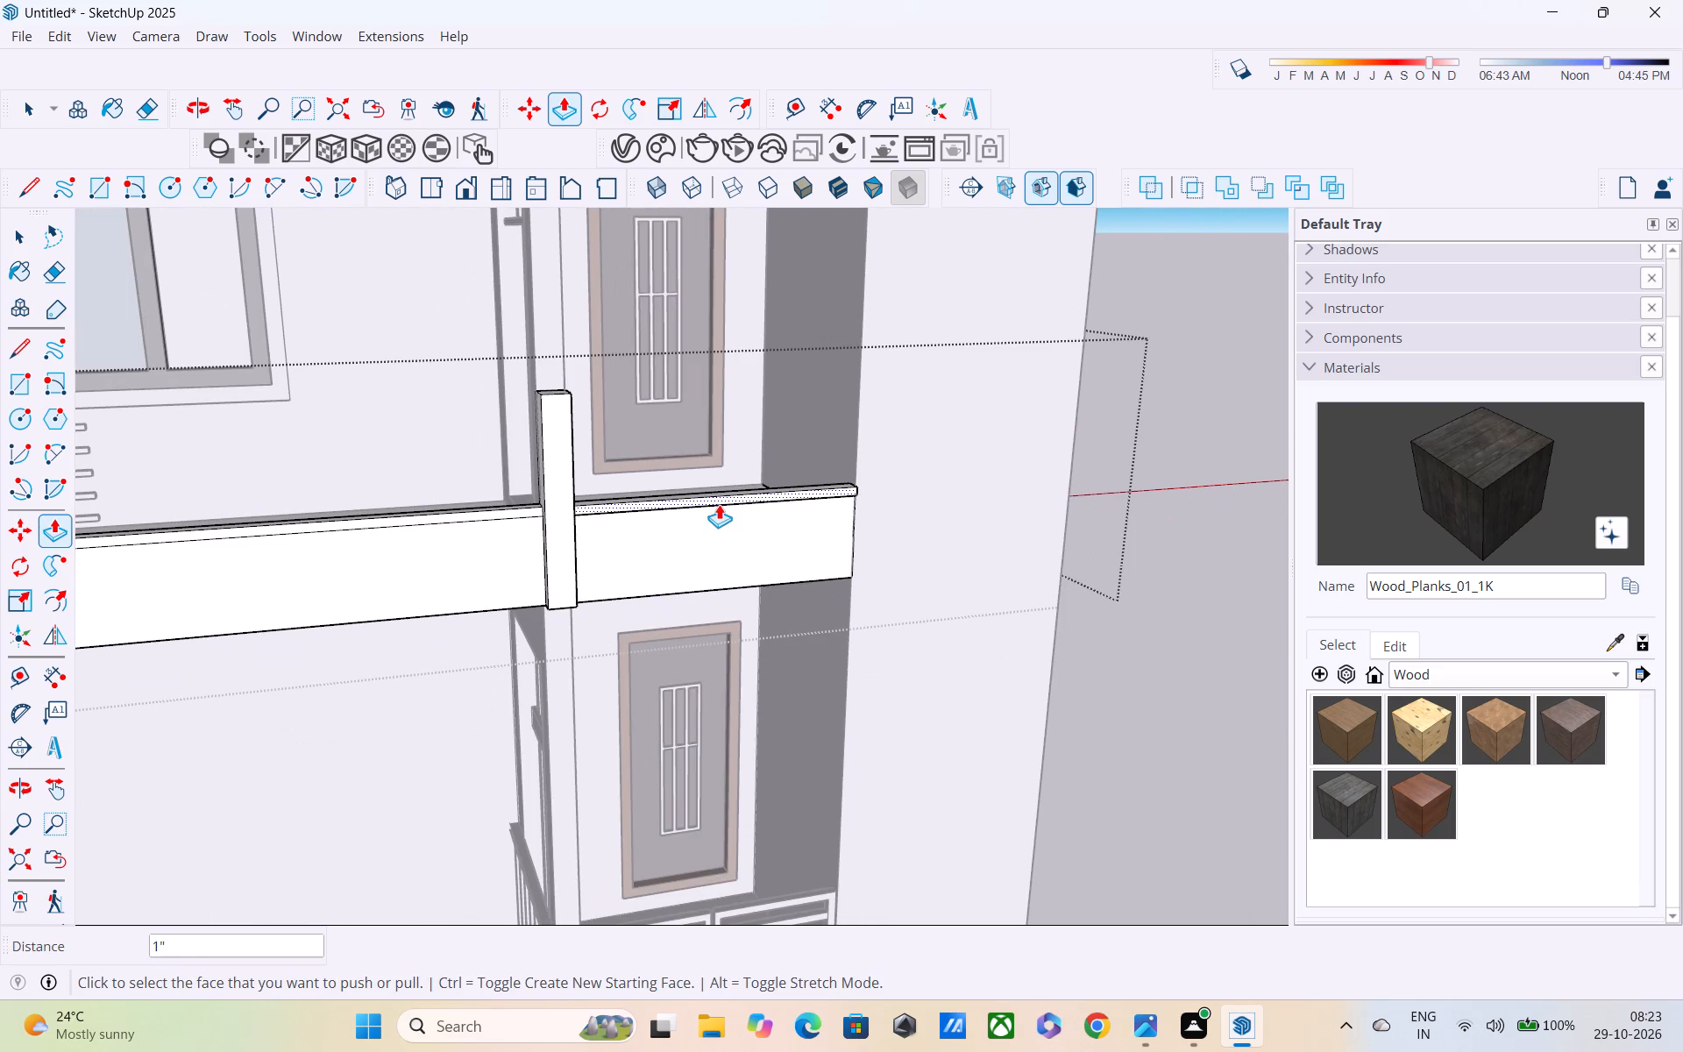
shift+middle_drag(735, 504, 1040, 489)
middle_drag(913, 512, 472, 512)
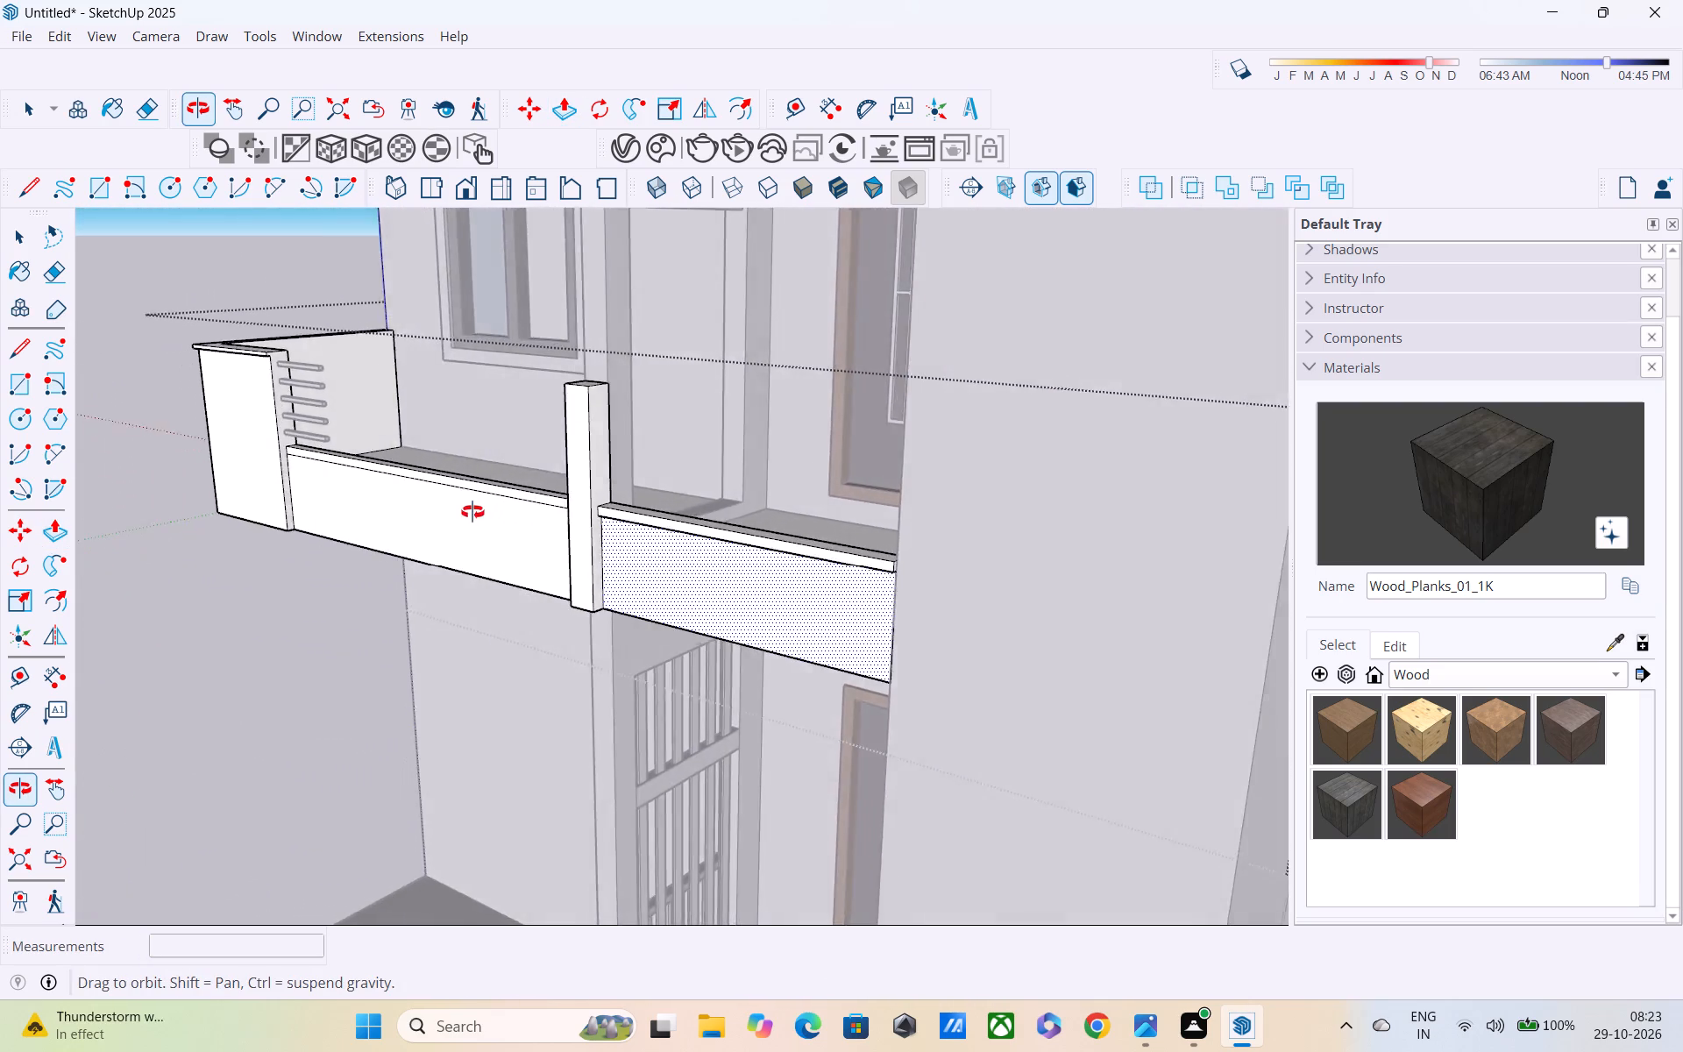
middle_drag(472, 512, 810, 427)
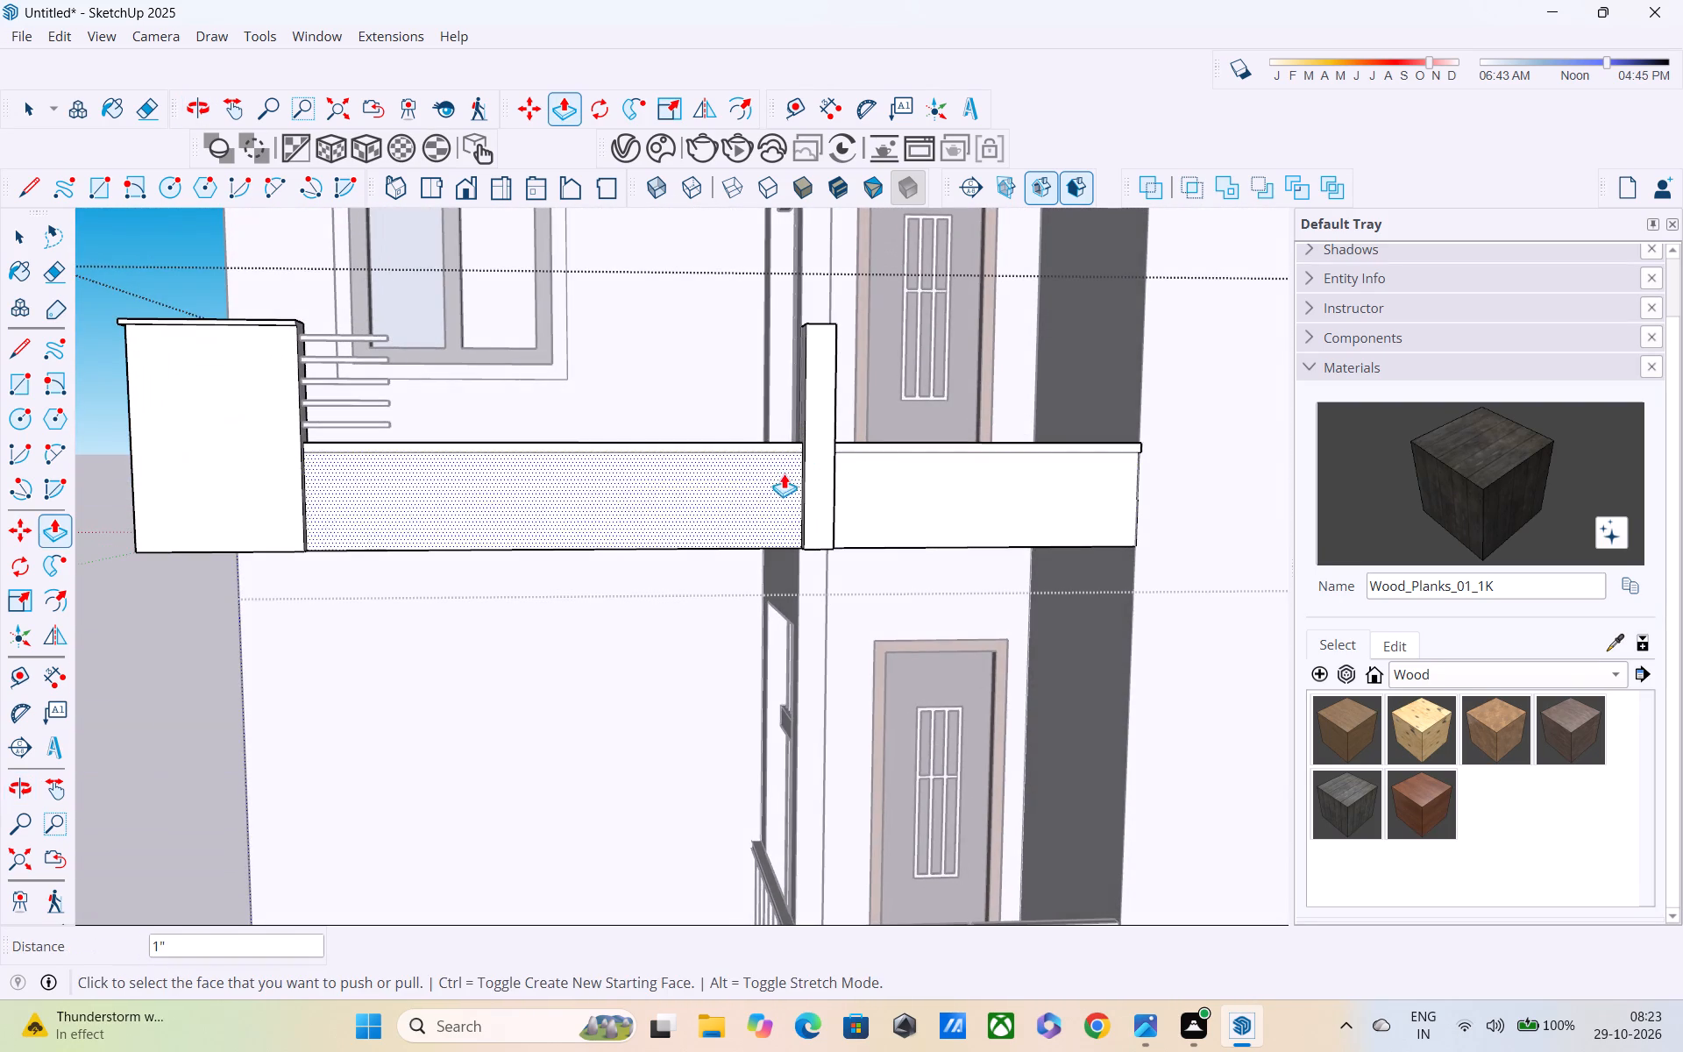
scroll(974, 439, up, 3)
middle_drag(828, 449, 1116, 314)
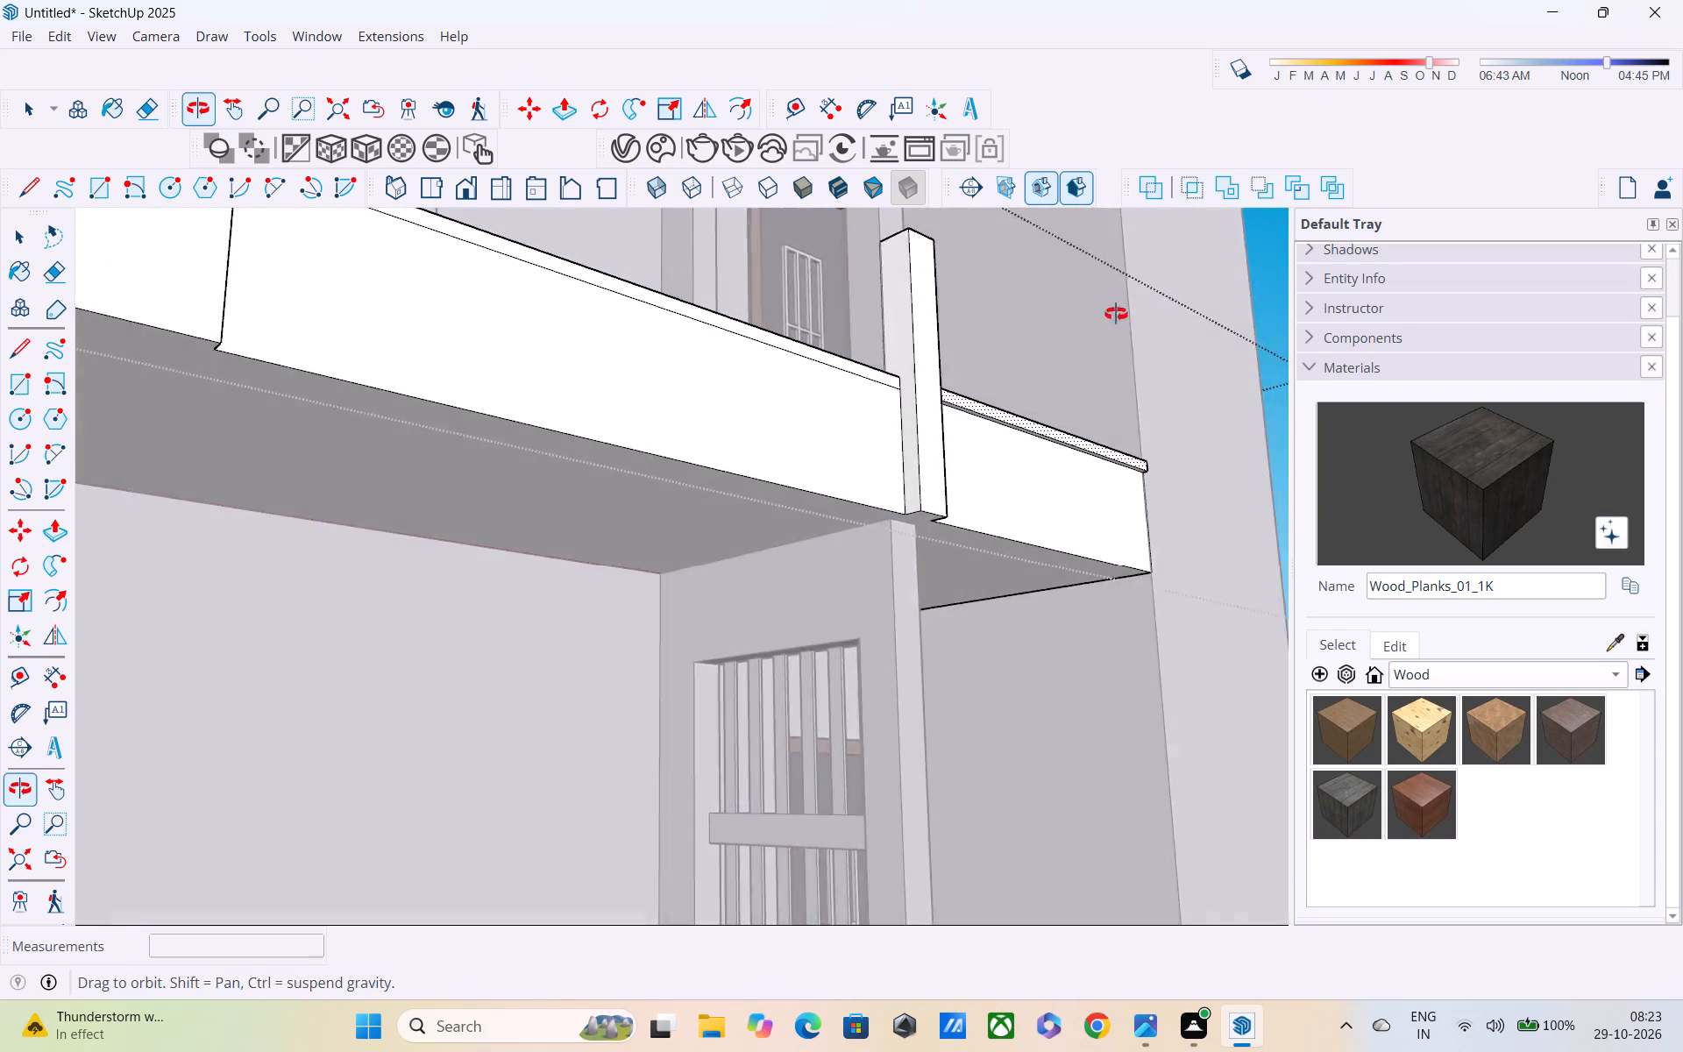
middle_drag(1116, 314, 1161, 352)
scroll(786, 384, up, 4)
double_click(798, 356)
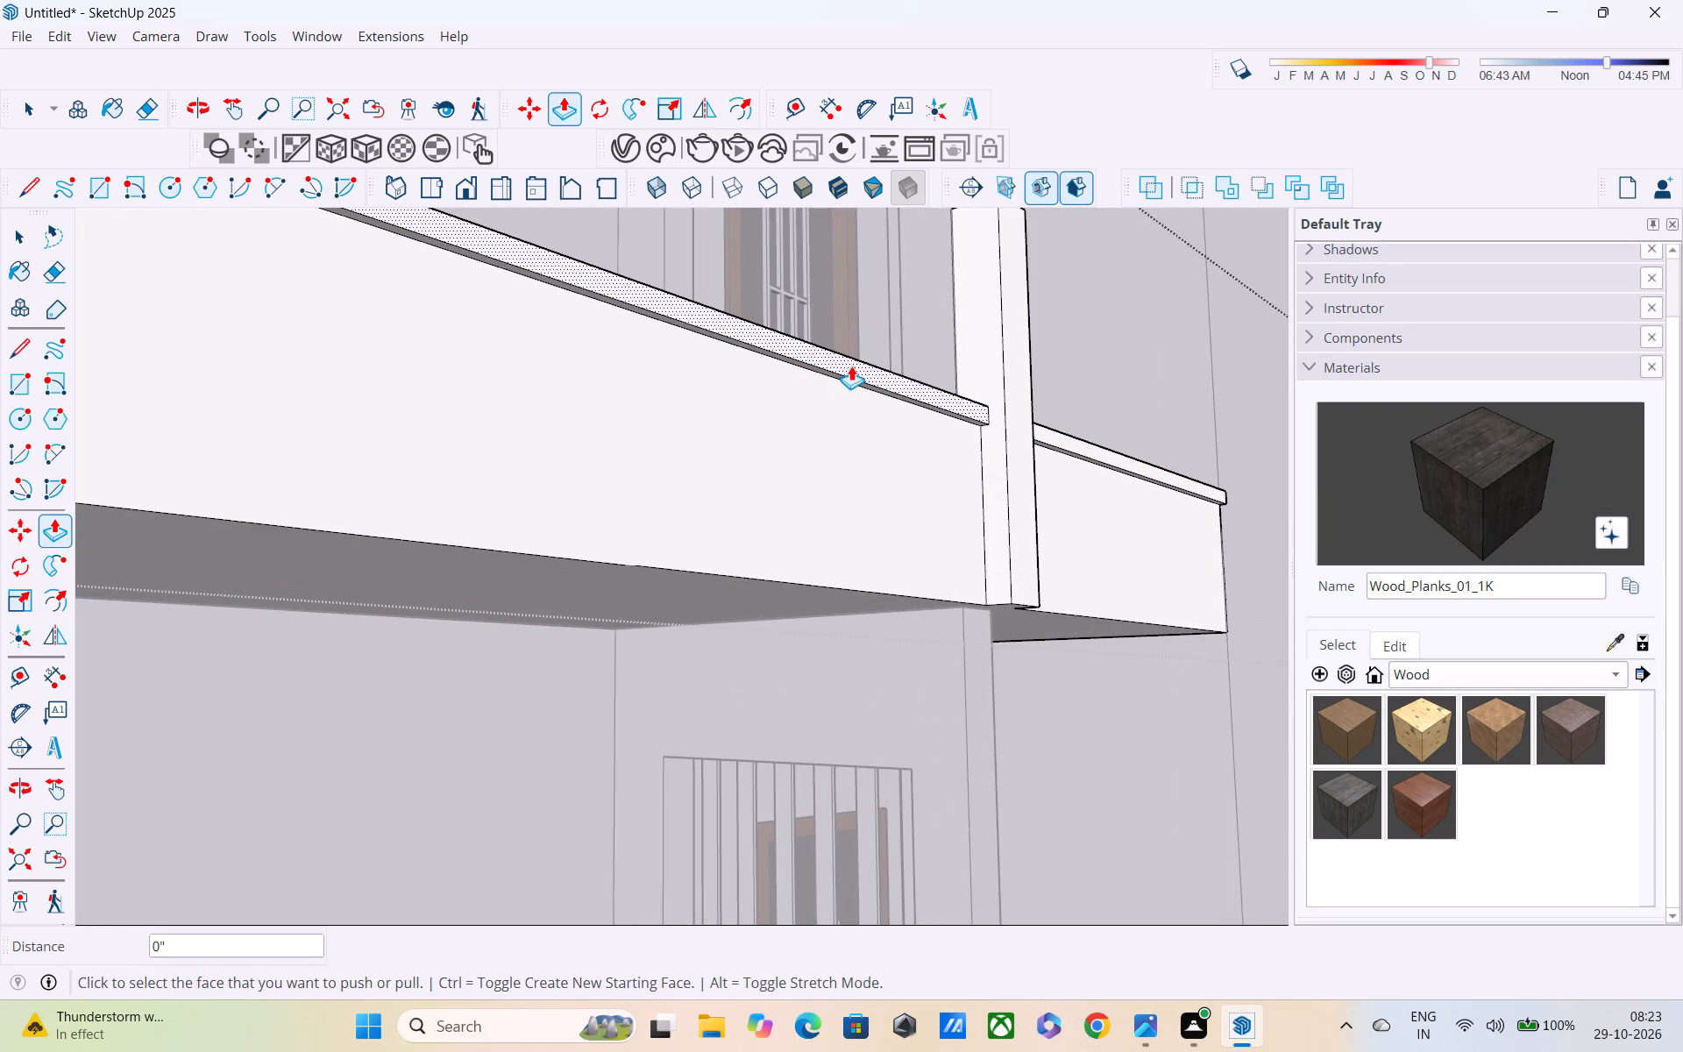
middle_drag(858, 392, 871, 462)
scroll(870, 459, down, 1)
scroll(871, 462, up, 1)
scroll(868, 431, down, 5)
scroll(866, 464, up, 1)
middle_drag(866, 464, 305, 598)
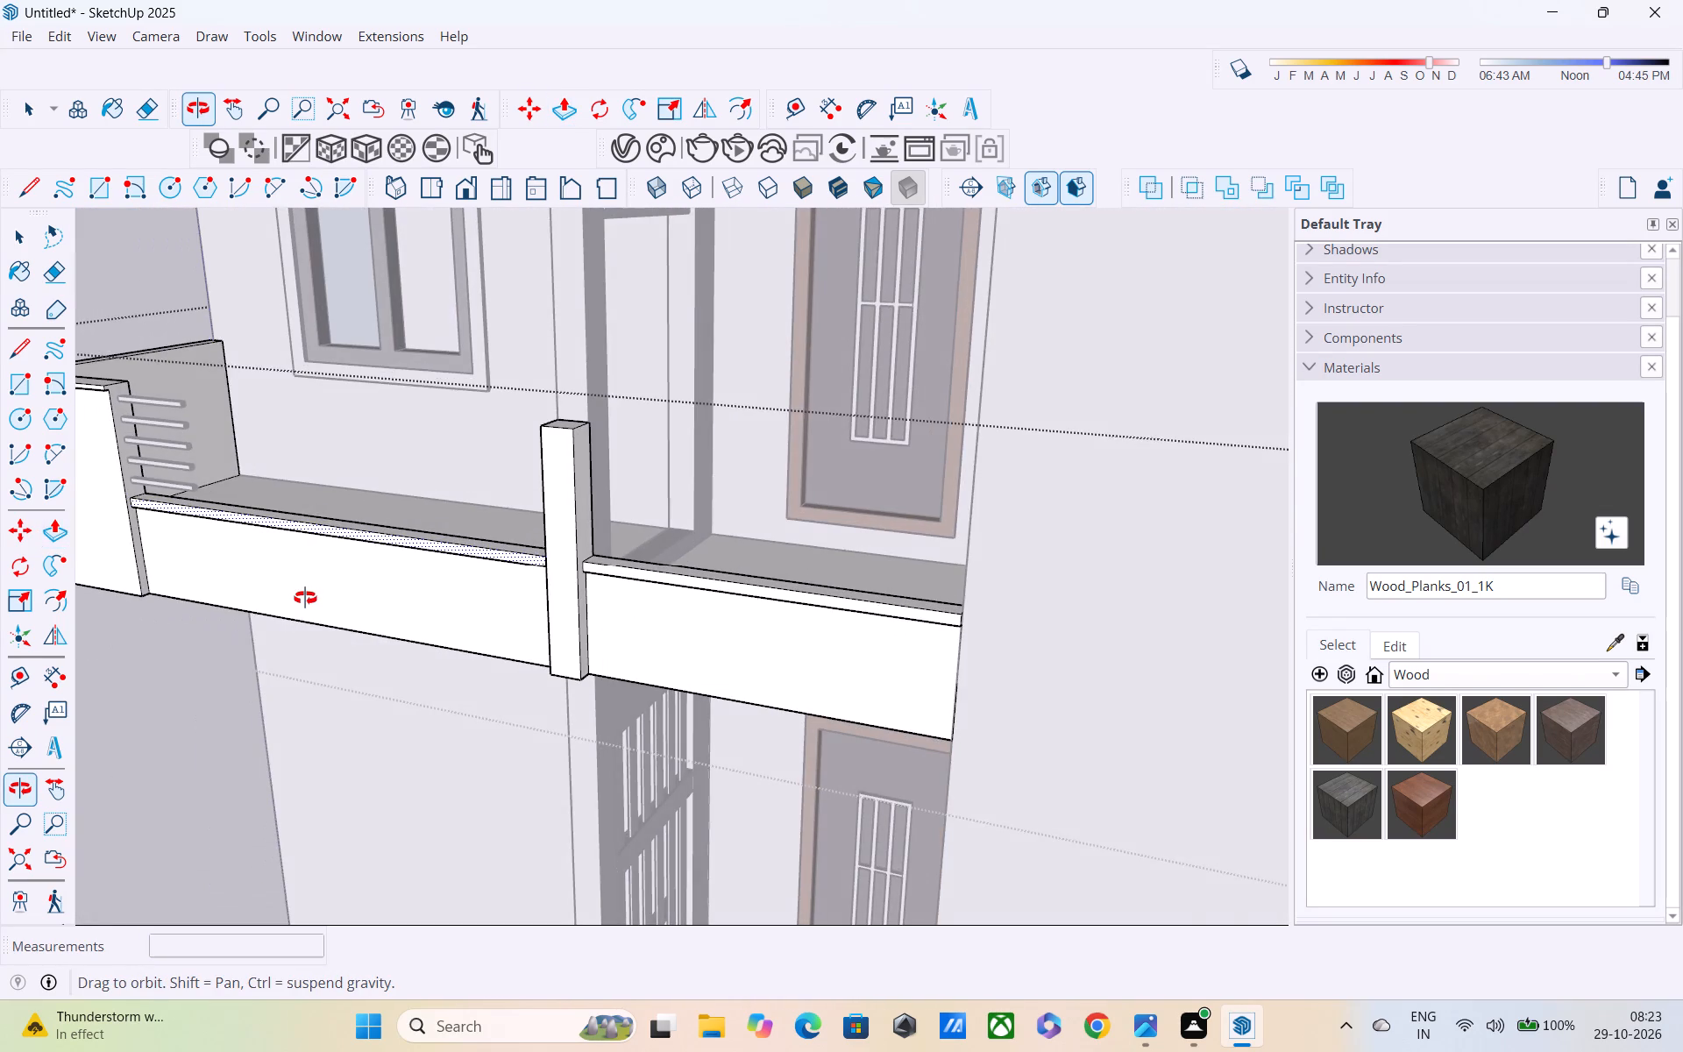
middle_drag(305, 598, 555, 497)
middle_drag(702, 494, 725, 413)
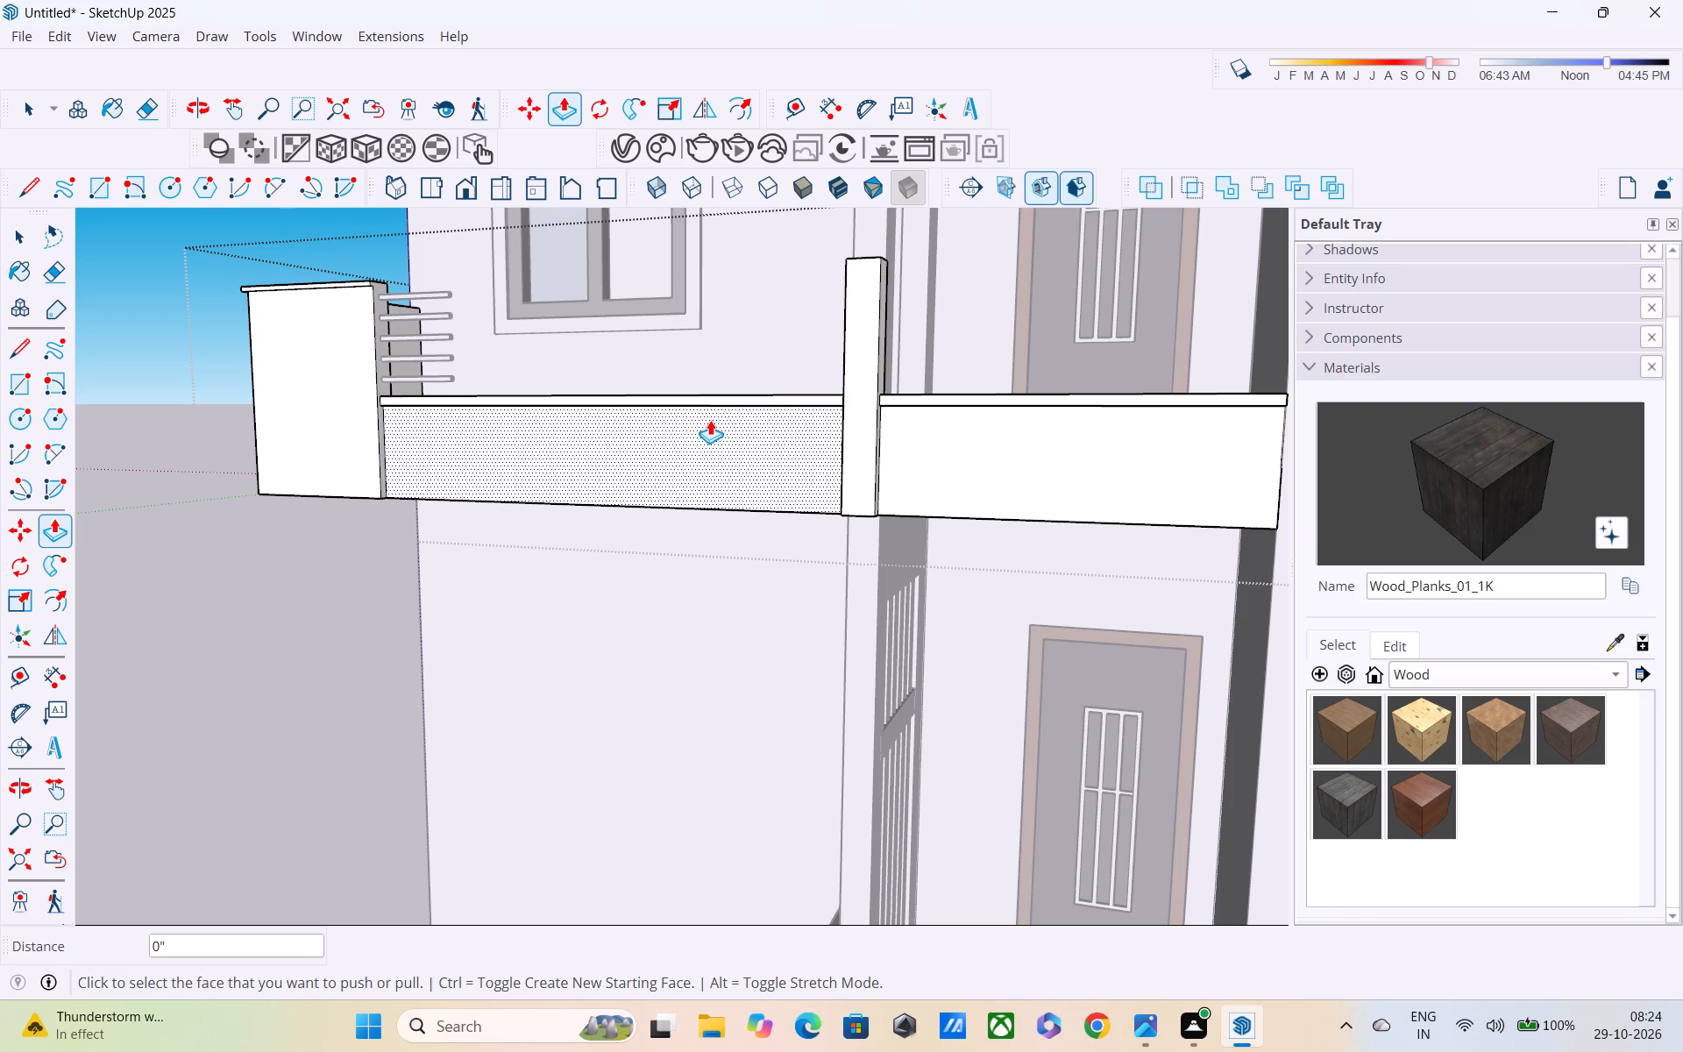
key(space)
click(249, 654)
Extend the top horizontal railing bar about 13' past the post to the far side wall of the upper balcony.
scroll(432, 246, up, 4)
middle_drag(502, 358, 440, 360)
scroll(447, 322, up, 5)
key(p)
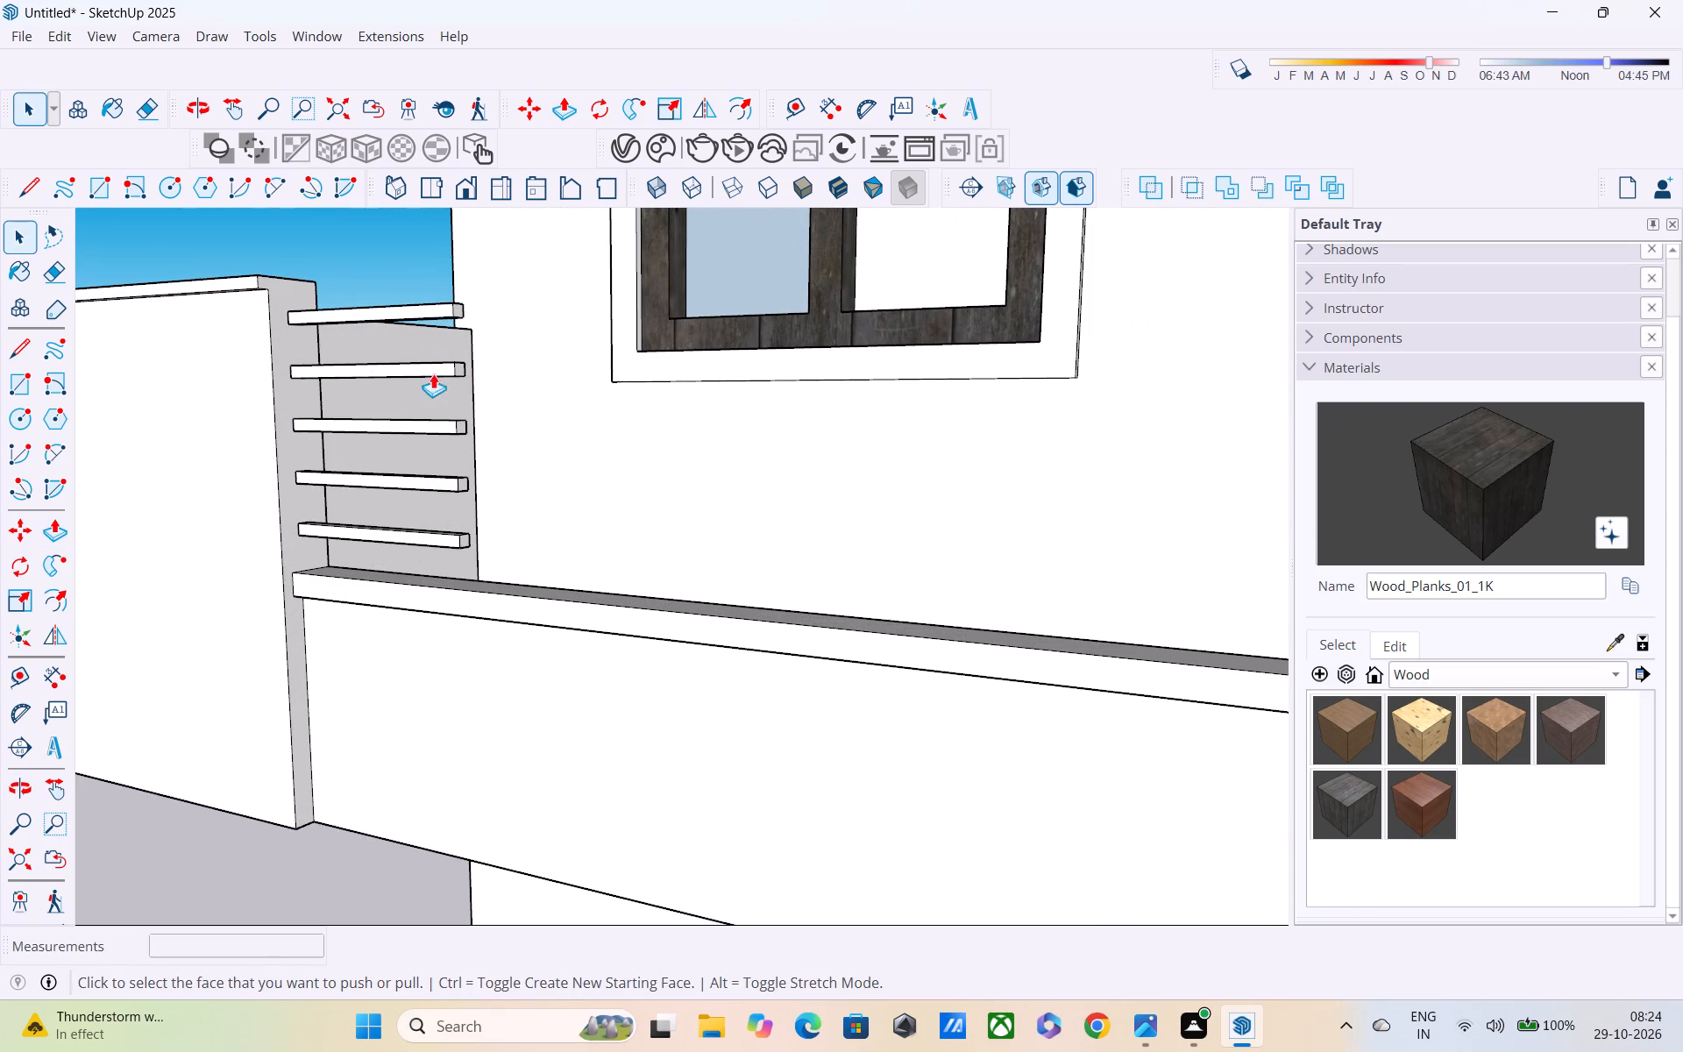
scroll(430, 320, up, 4)
click(475, 305)
scroll(942, 442, down, 2)
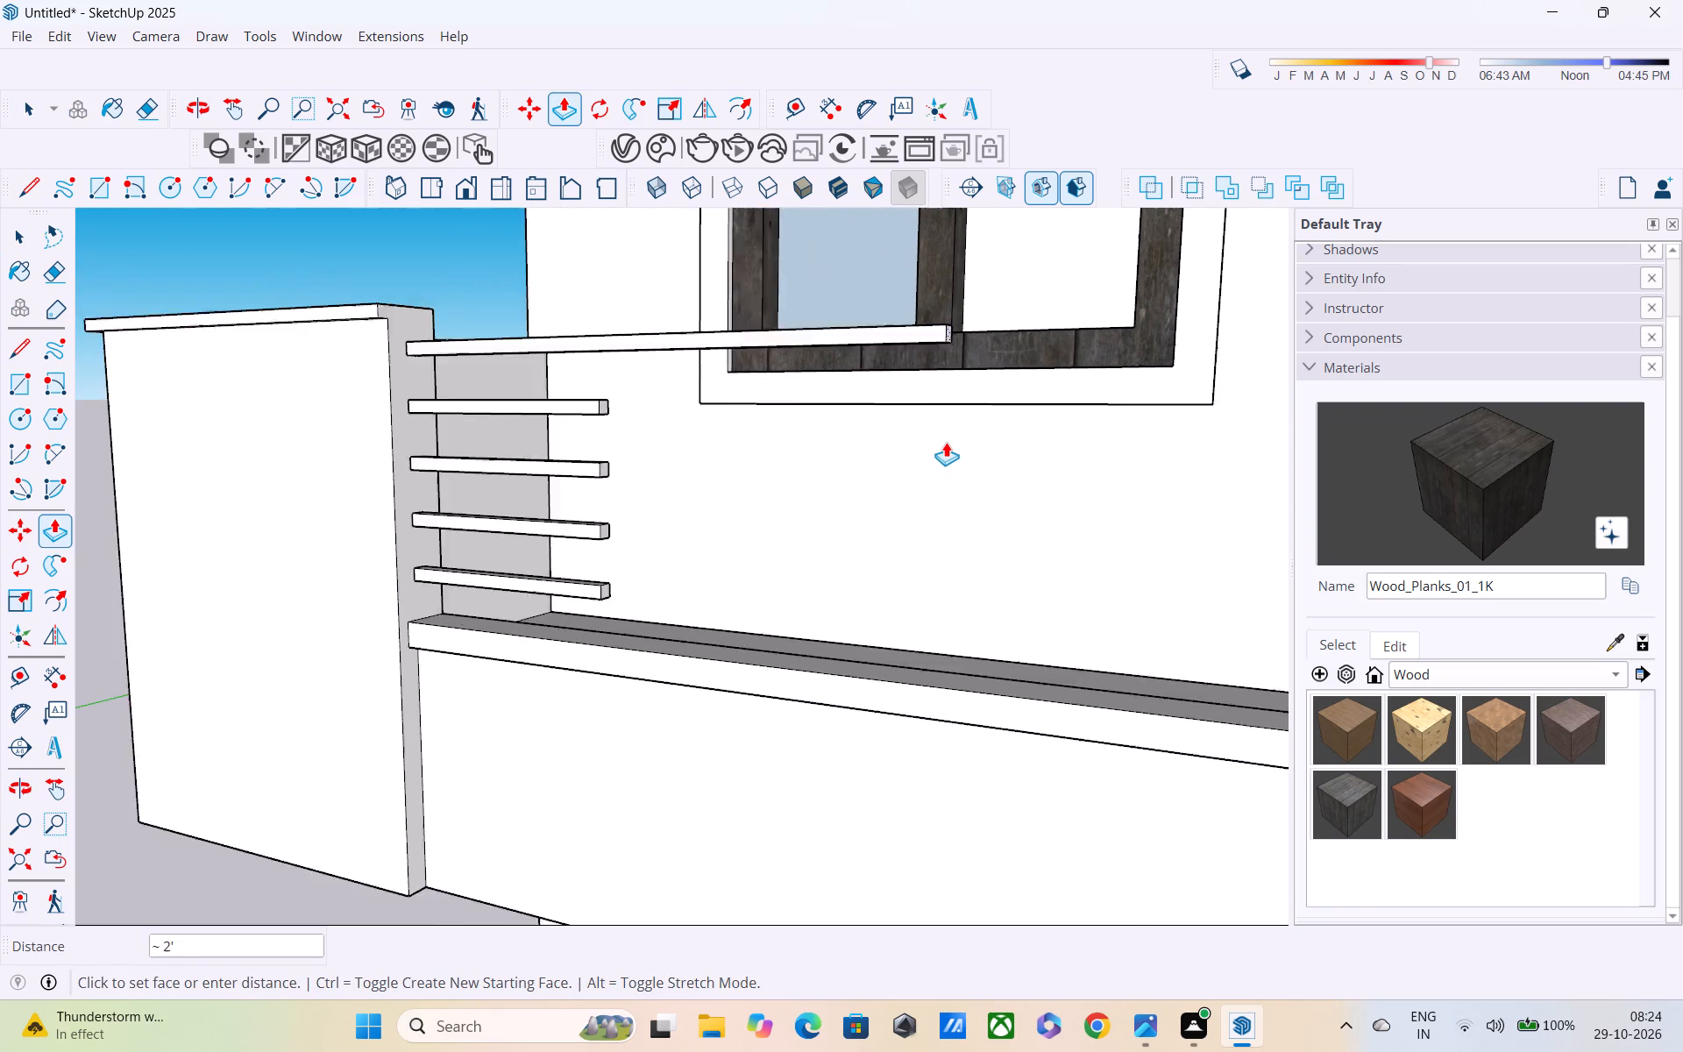
scroll(946, 442, down, 2)
shift+middle_drag(947, 442, 92, 466)
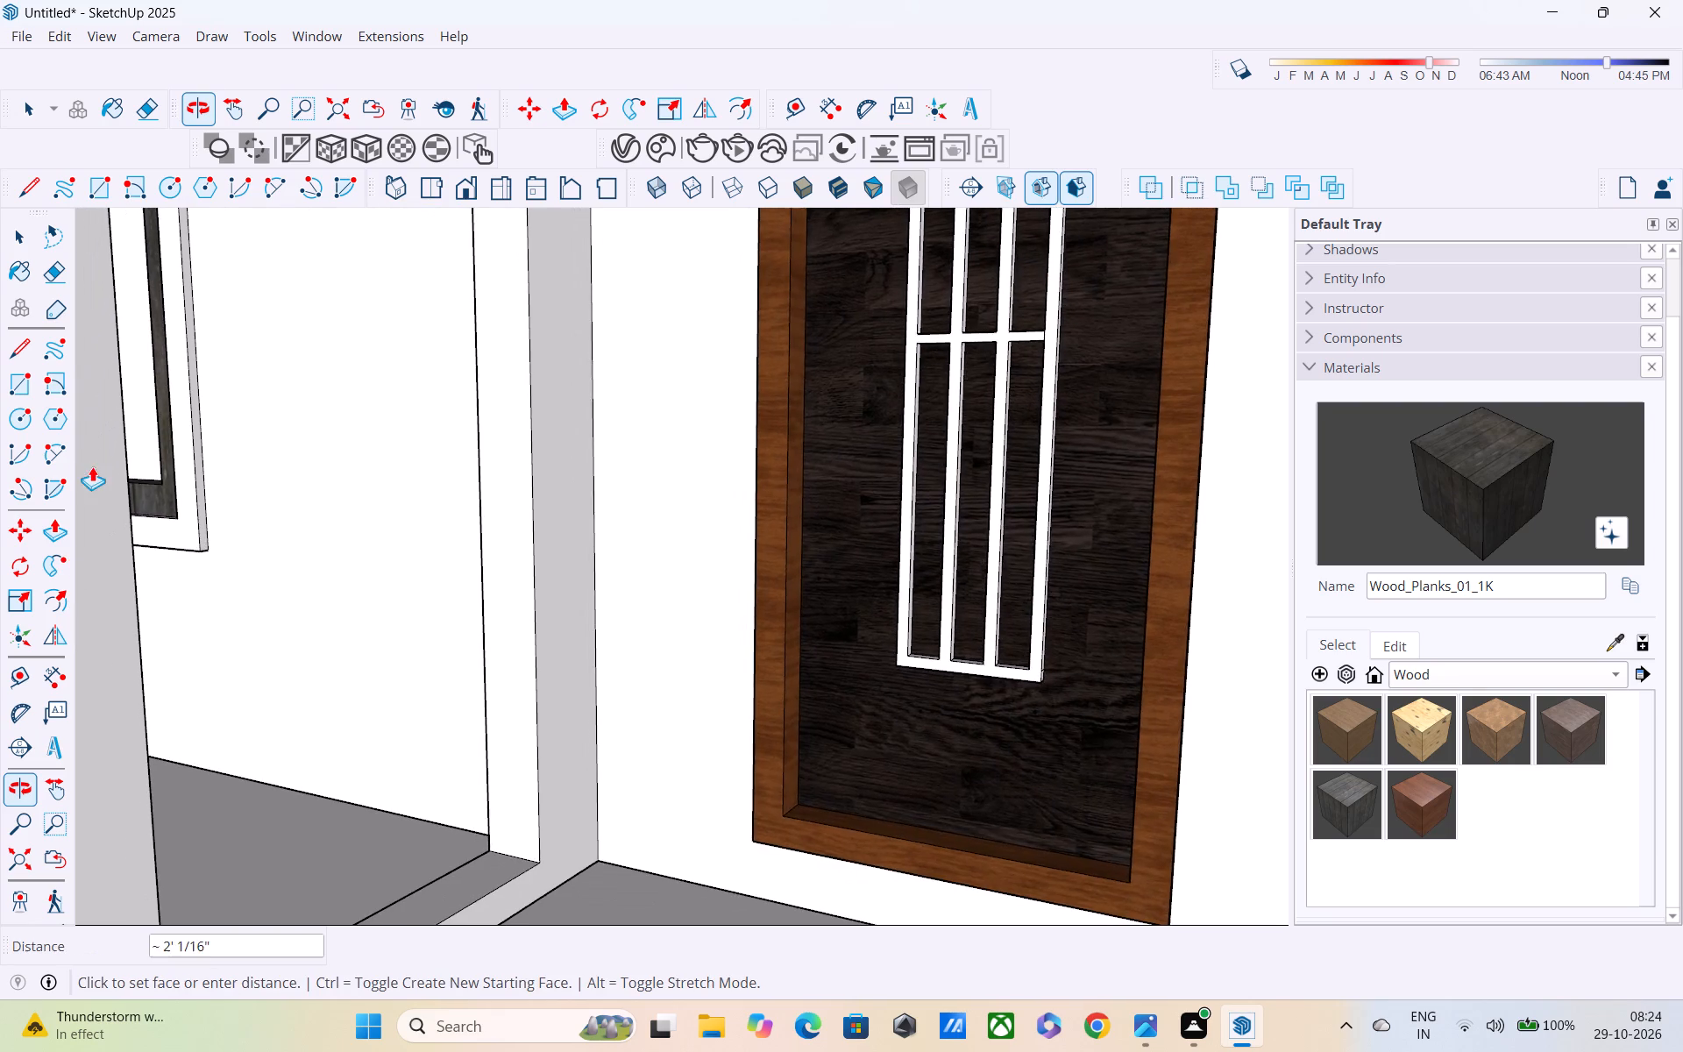
scroll(103, 466, down, 6)
middle_drag(457, 594, 817, 539)
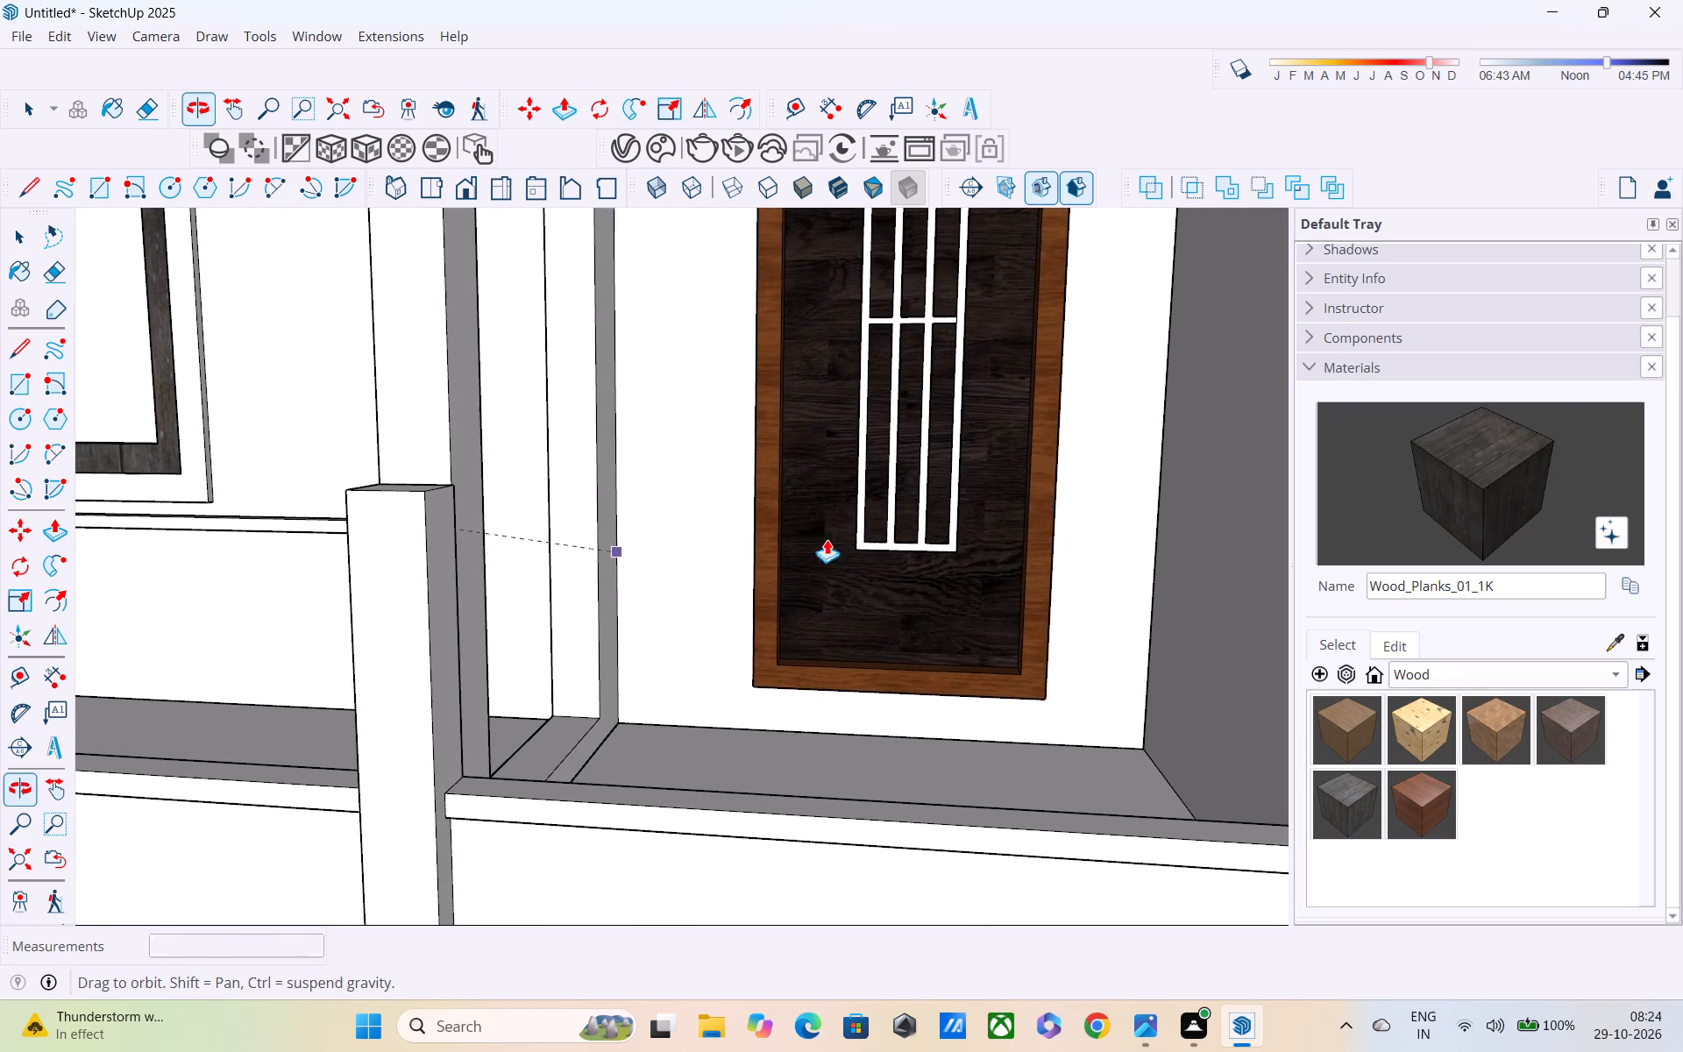
shift+middle_drag(1040, 519, 761, 460)
middle_drag(832, 483, 962, 515)
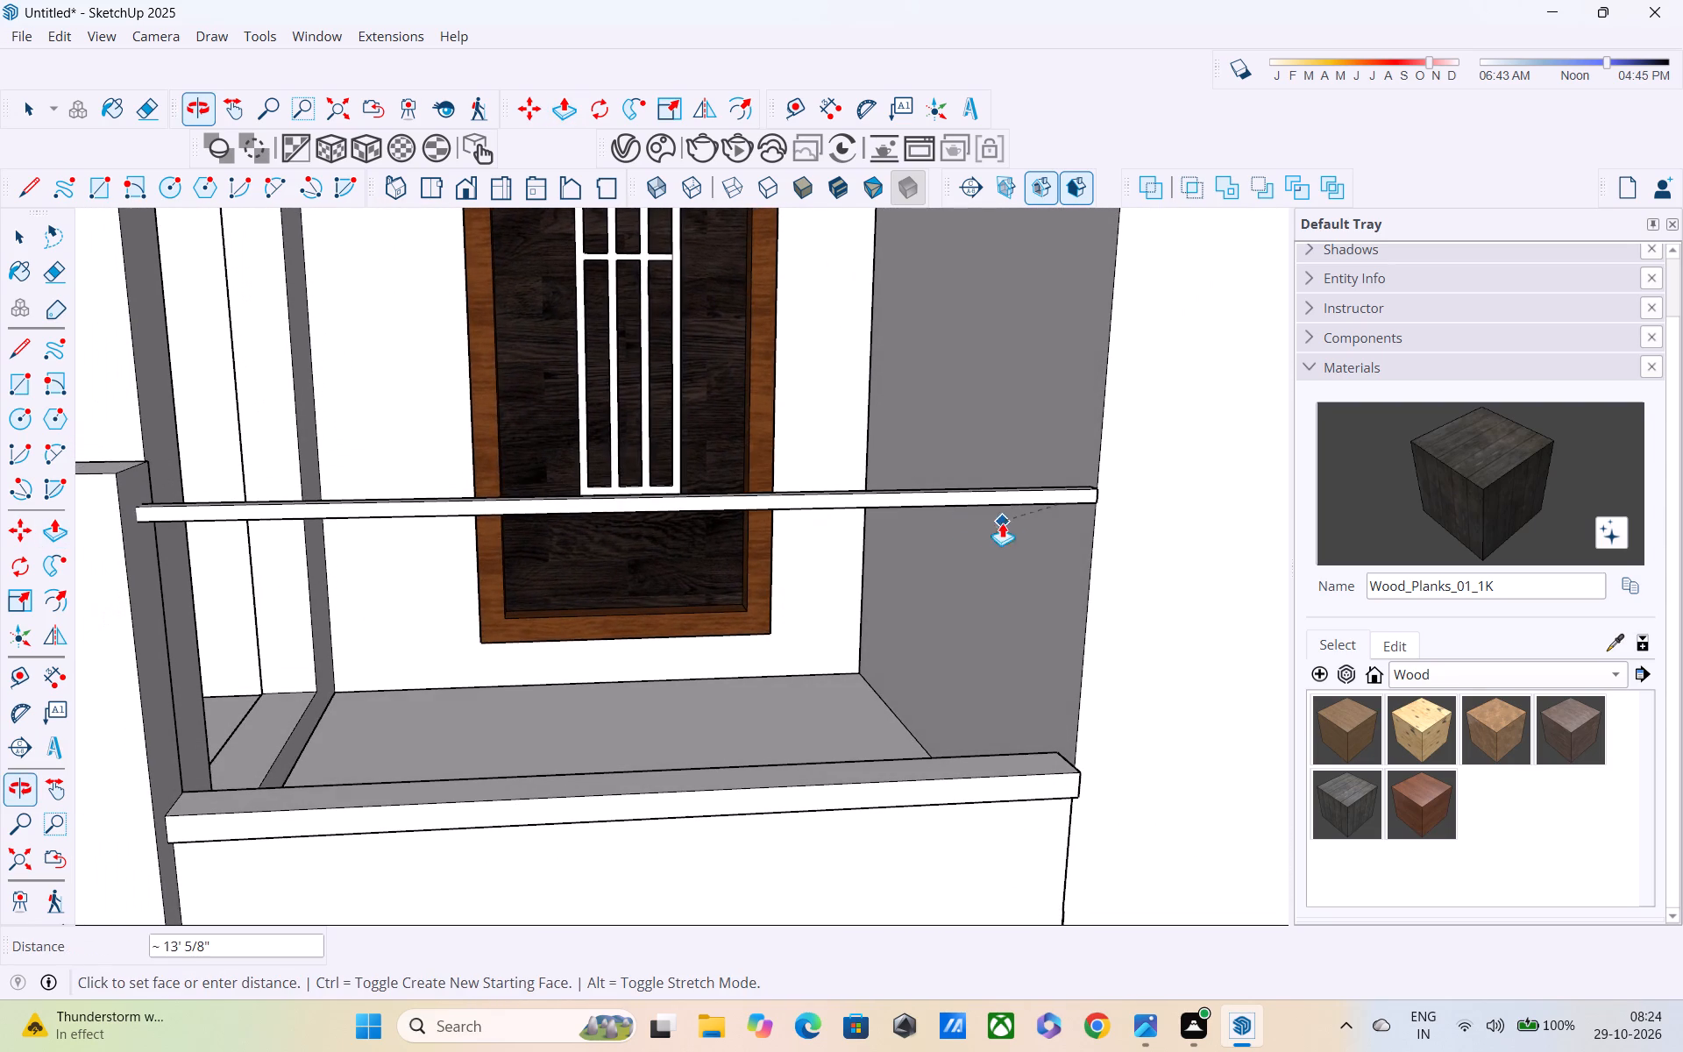
click(1053, 515)
Extend the four lower railing bars along the upper balcony by the same distance as the top bar.
middle_drag(835, 720, 776, 734)
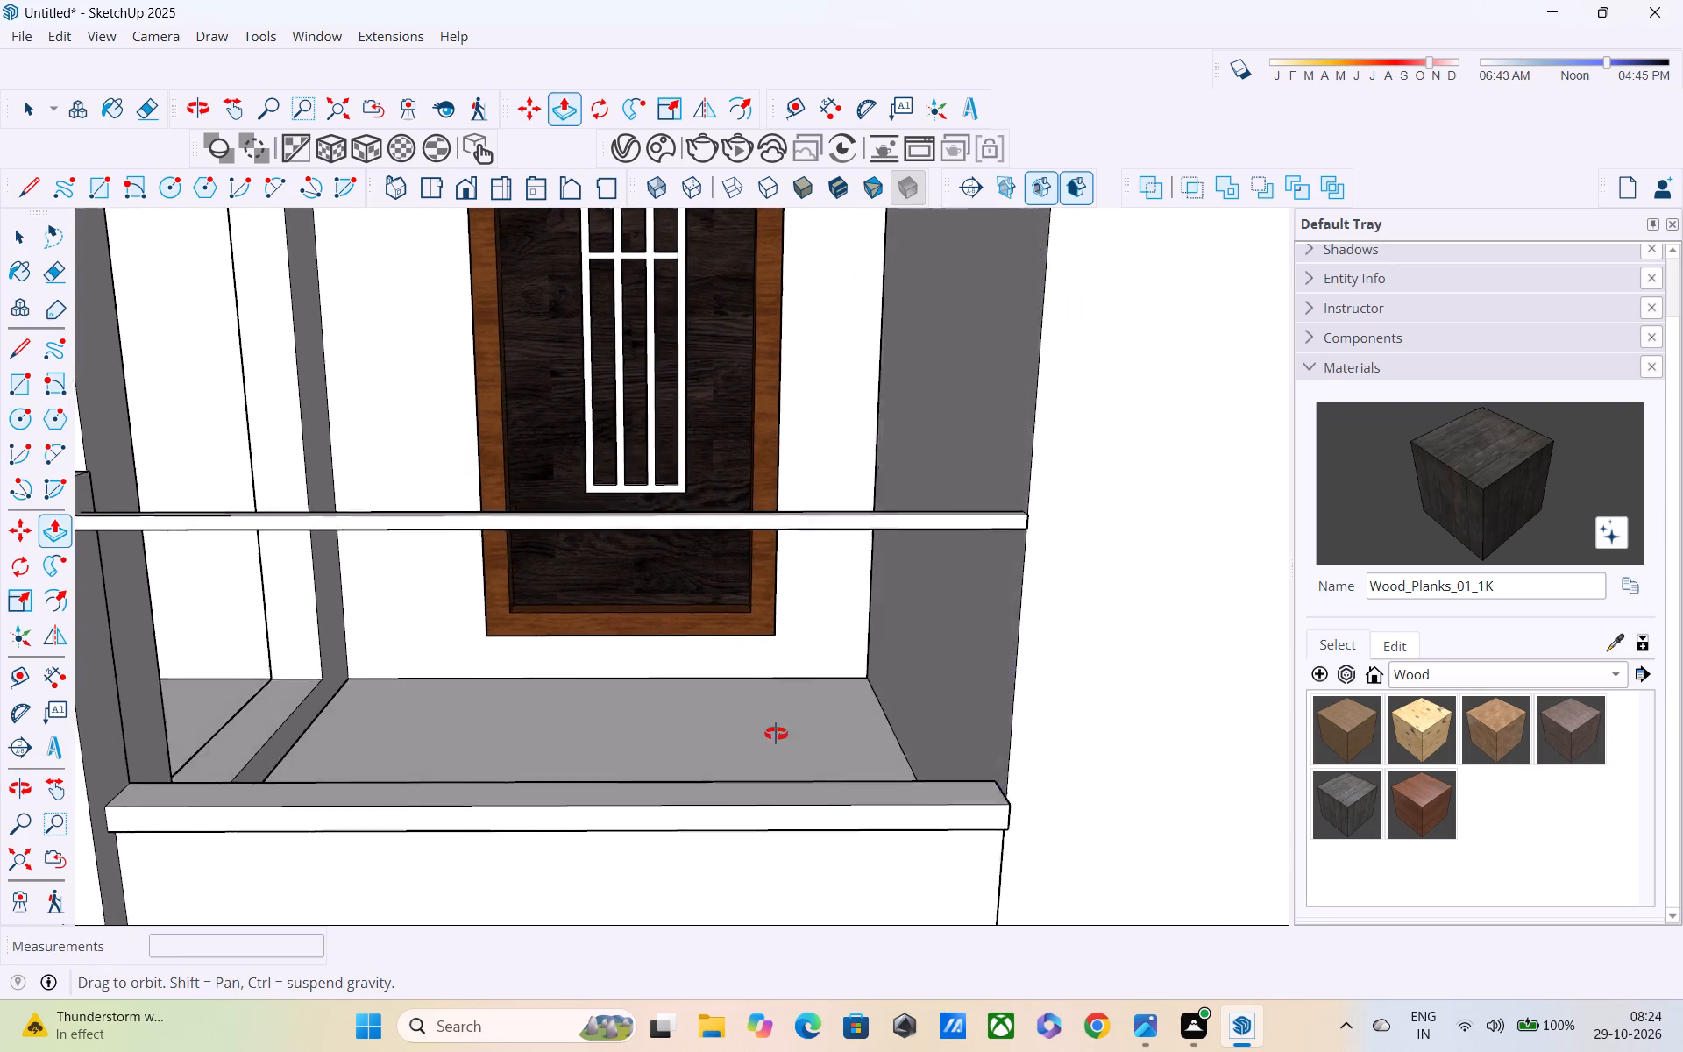
middle_drag(776, 734, 896, 552)
scroll(897, 541, down, 6)
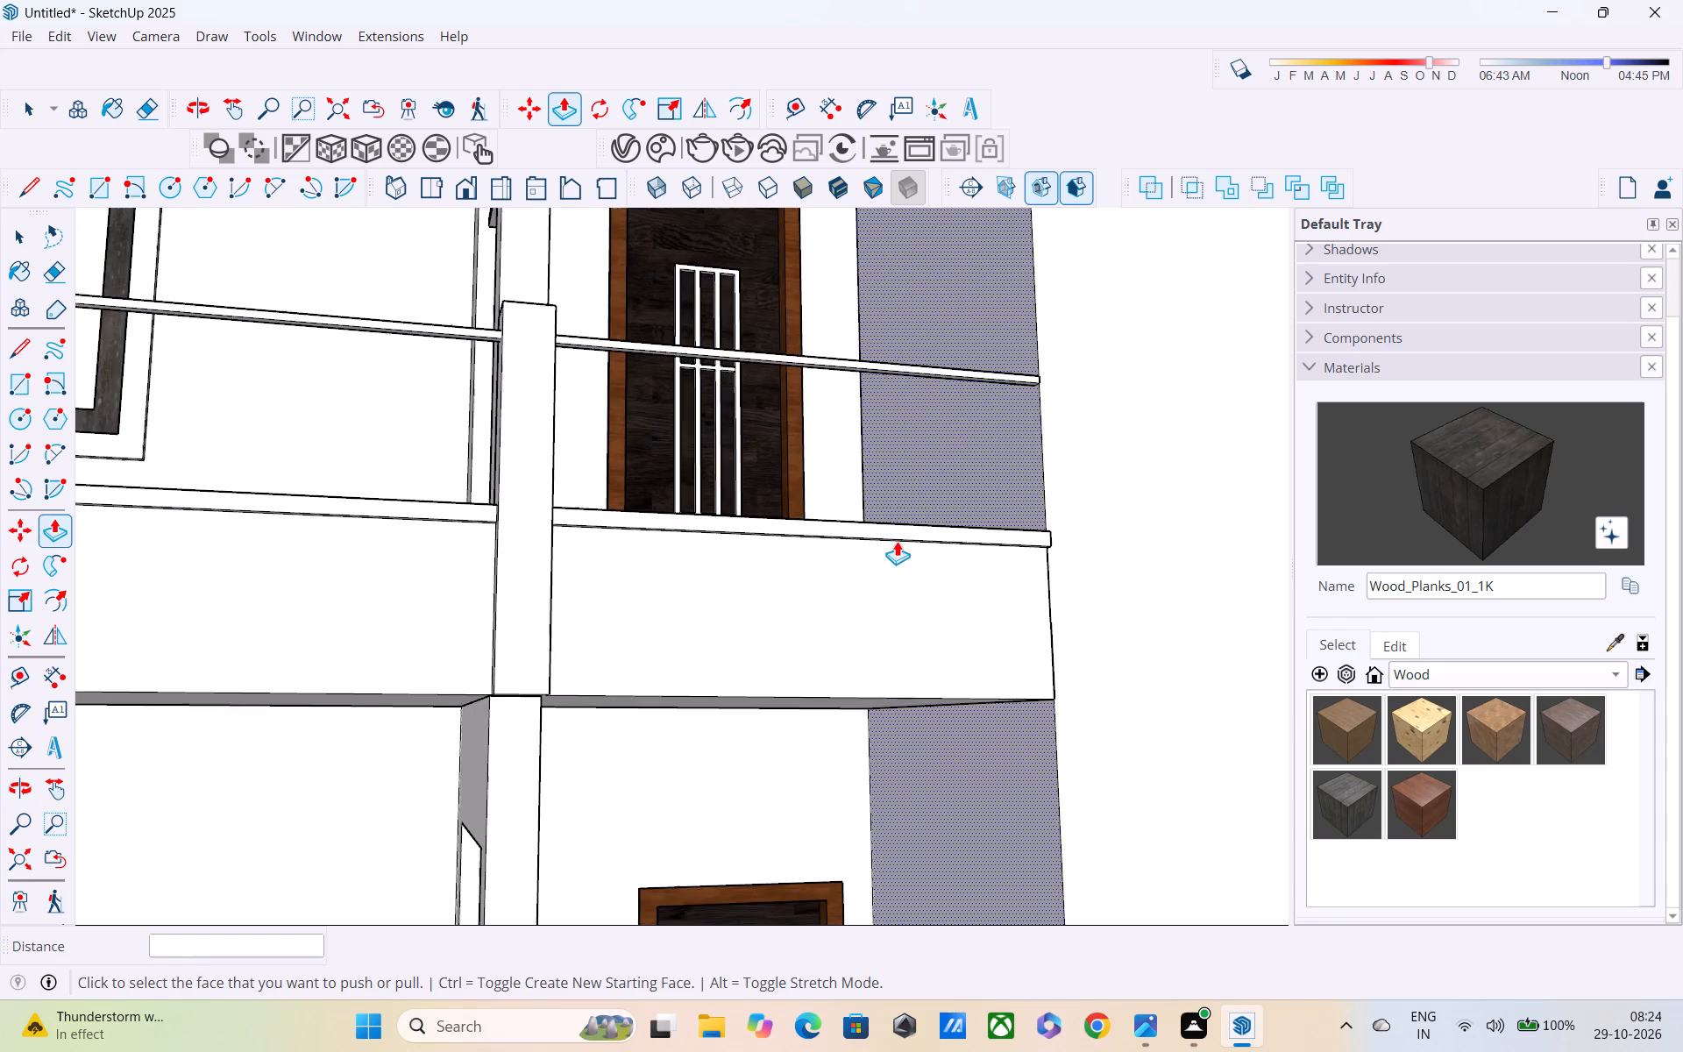
shift+middle_drag(897, 537, 1360, 556)
scroll(903, 557, up, 1)
scroll(885, 547, down, 5)
middle_drag(881, 520, 764, 608)
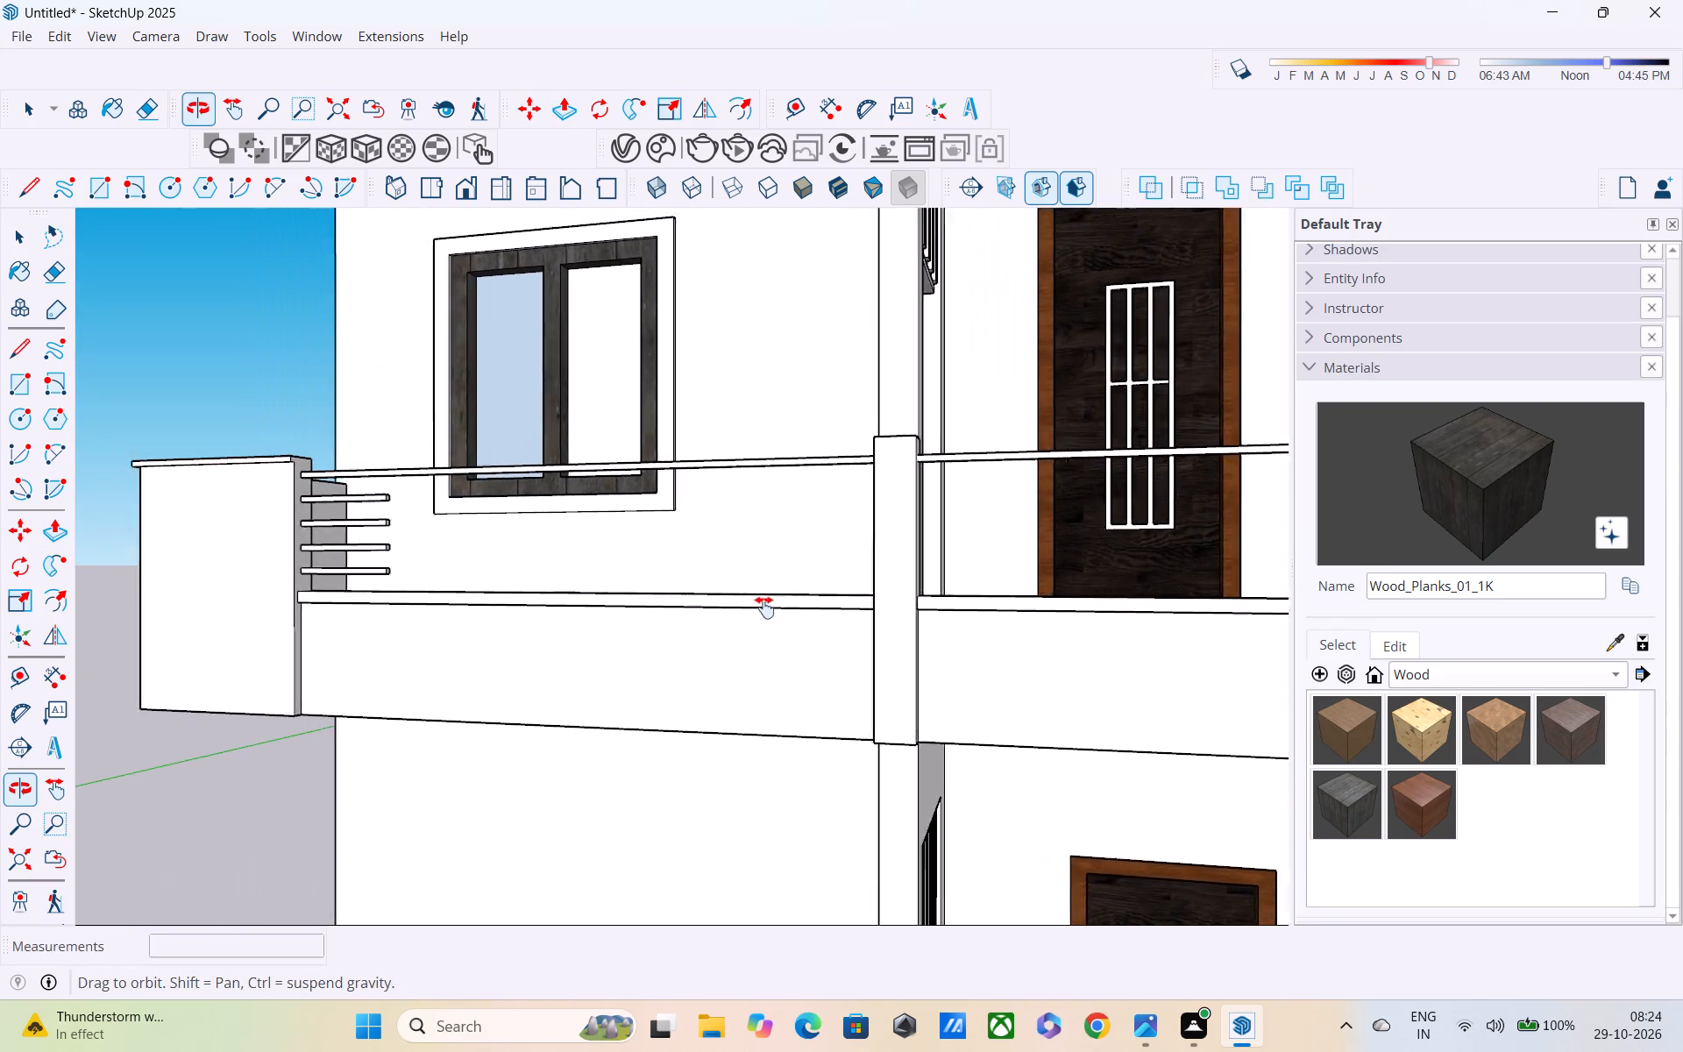
middle_drag(764, 608, 954, 615)
middle_drag(873, 562, 765, 646)
scroll(757, 534, up, 4)
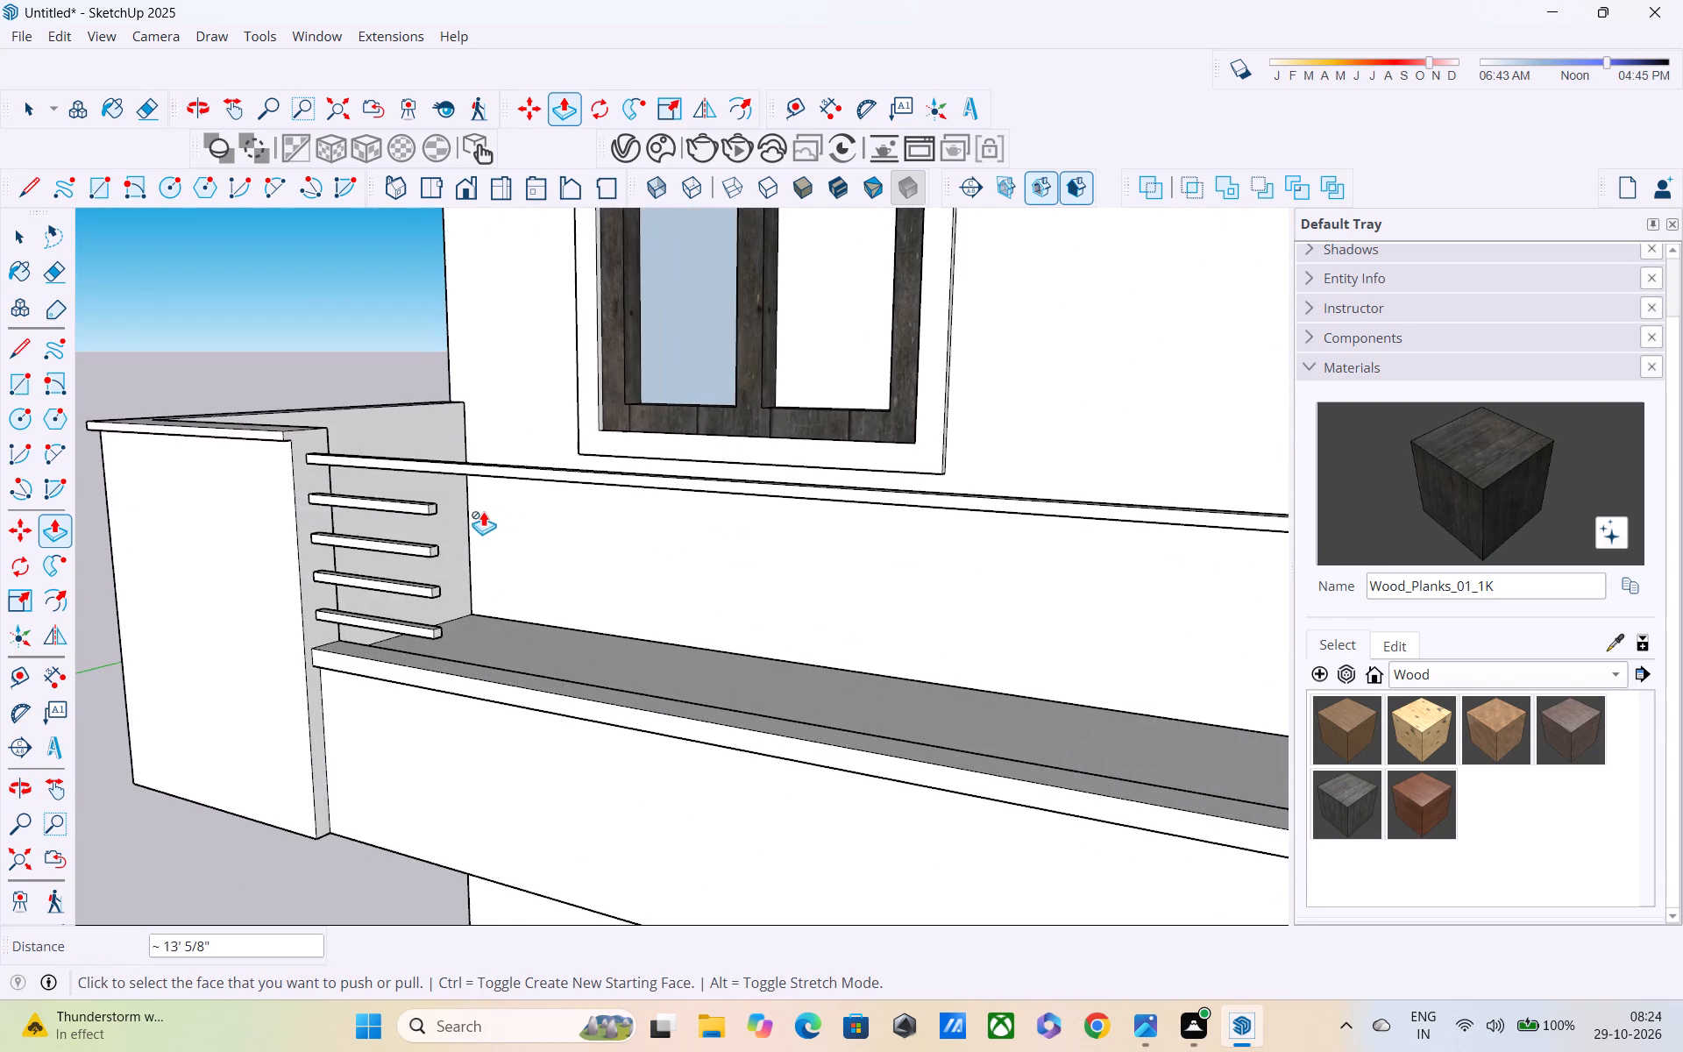
scroll(482, 511, up, 5)
double_click(344, 499)
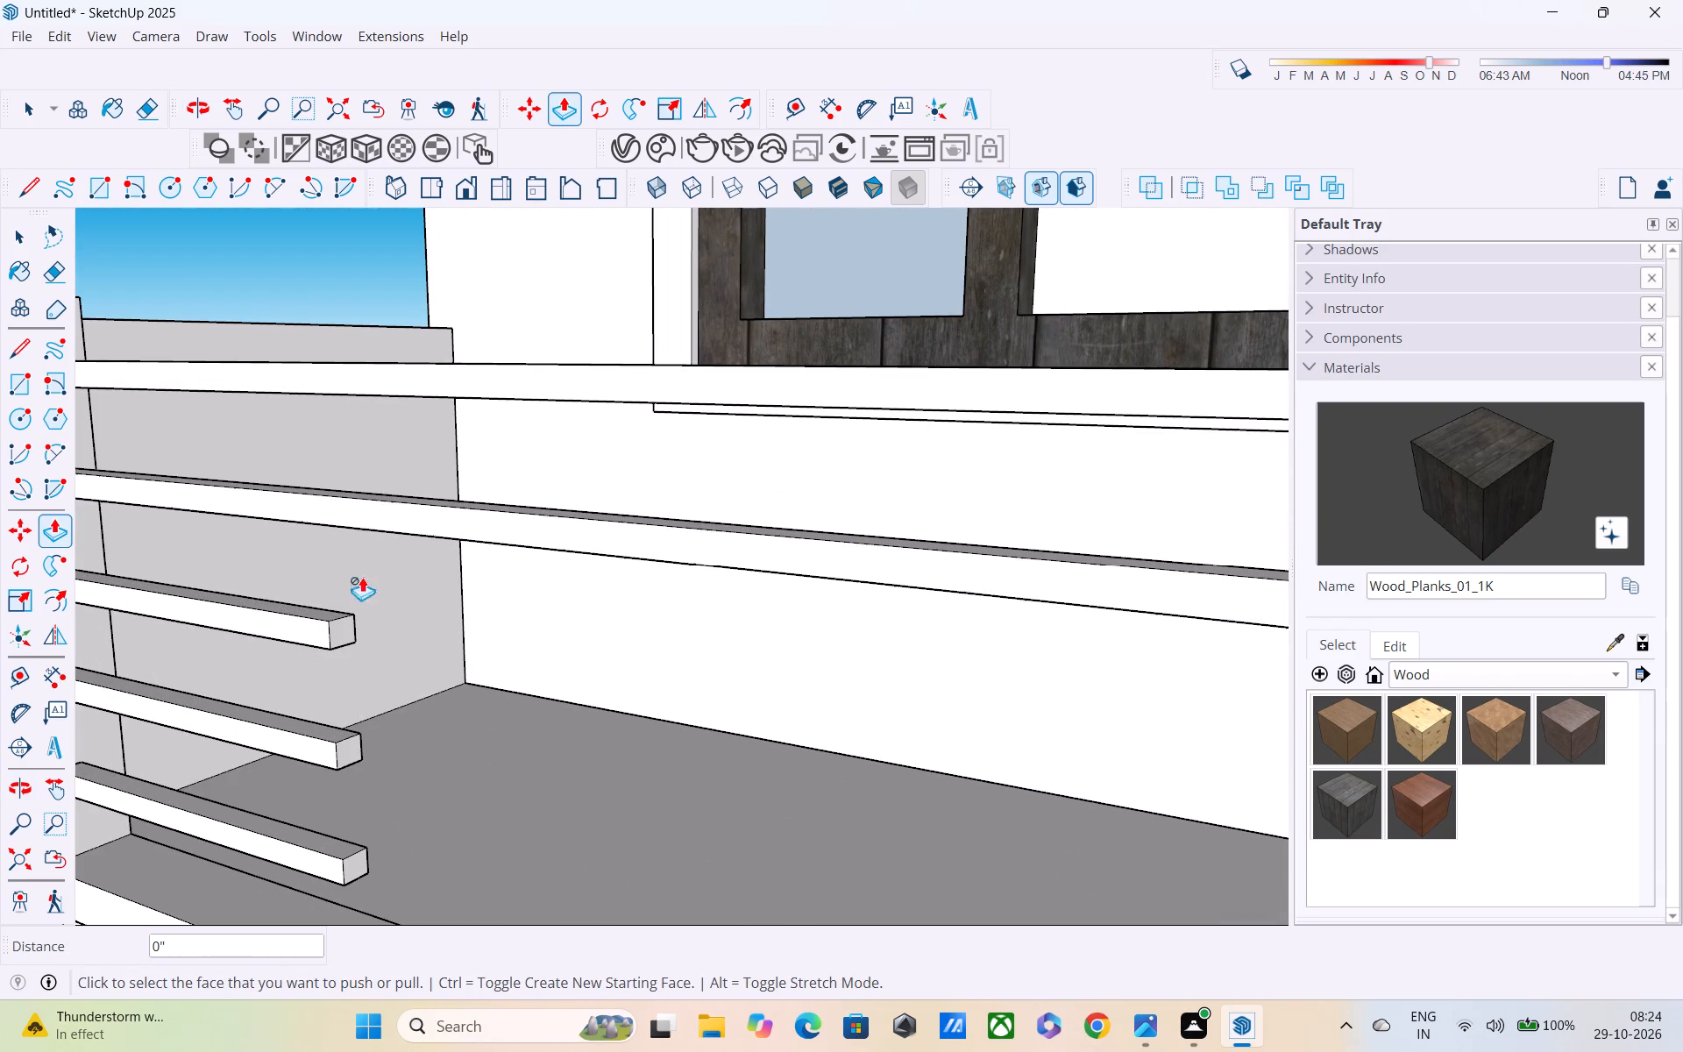
double_click(345, 627)
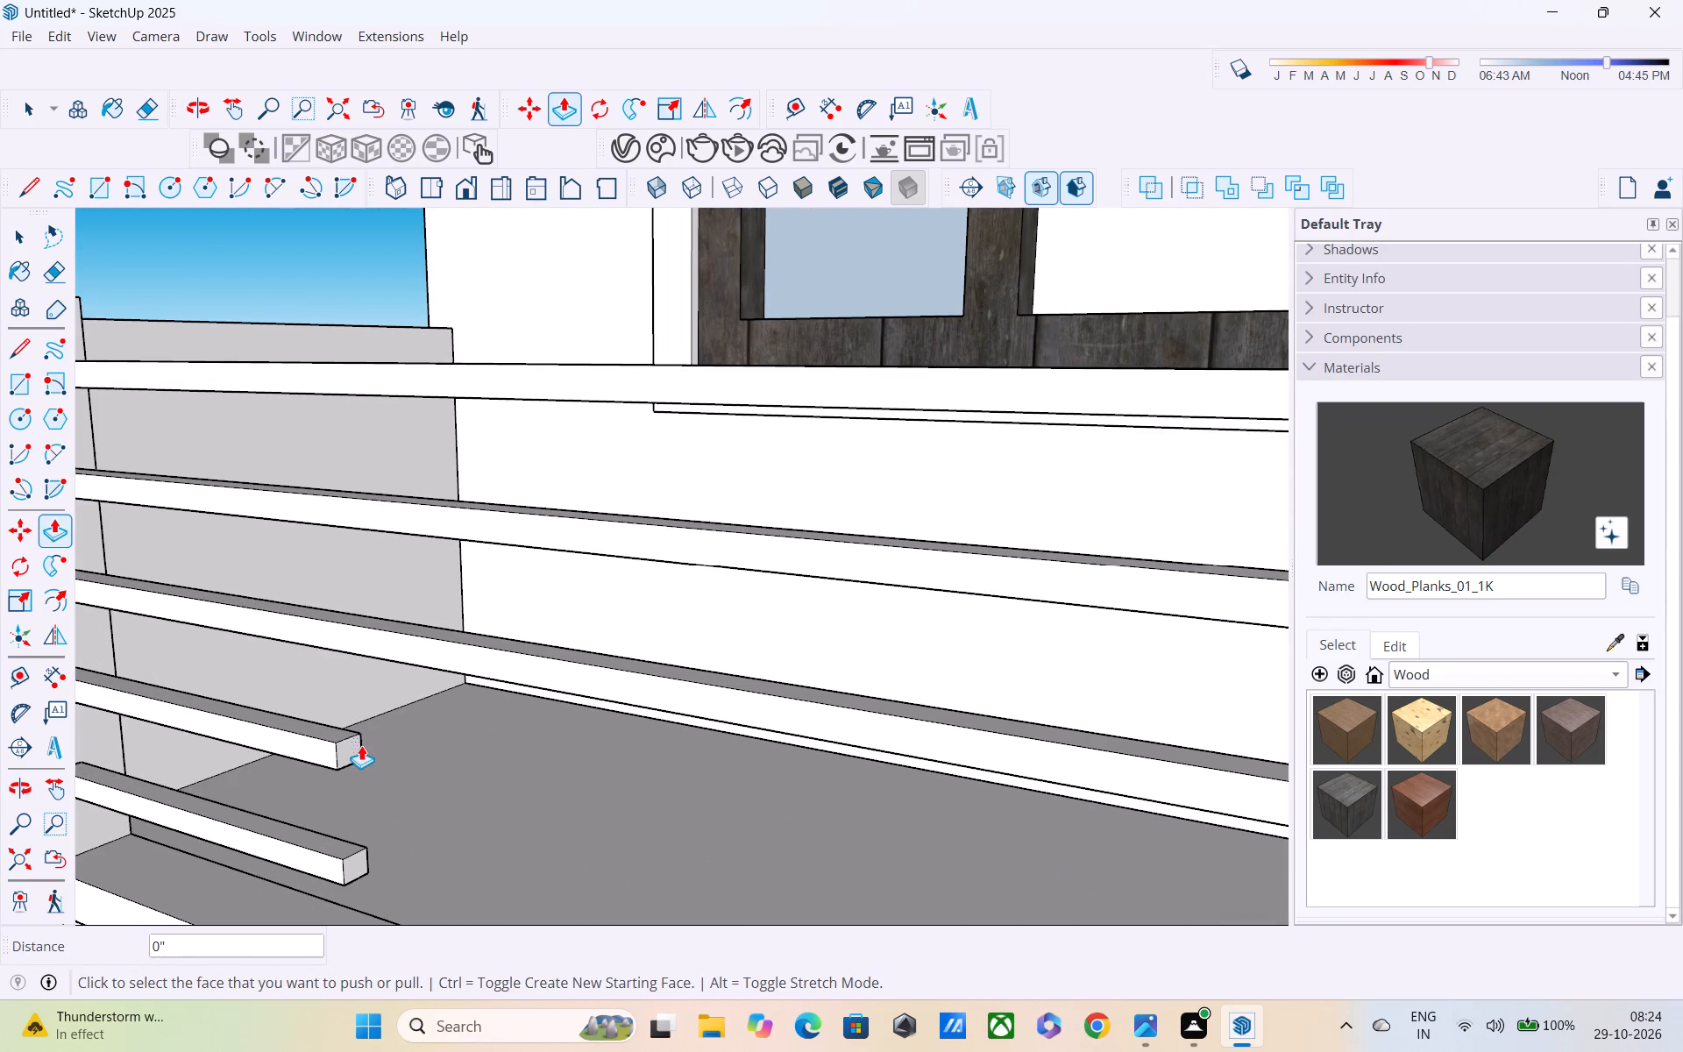
double_click(361, 745)
shift+middle_drag(362, 780, 373, 510)
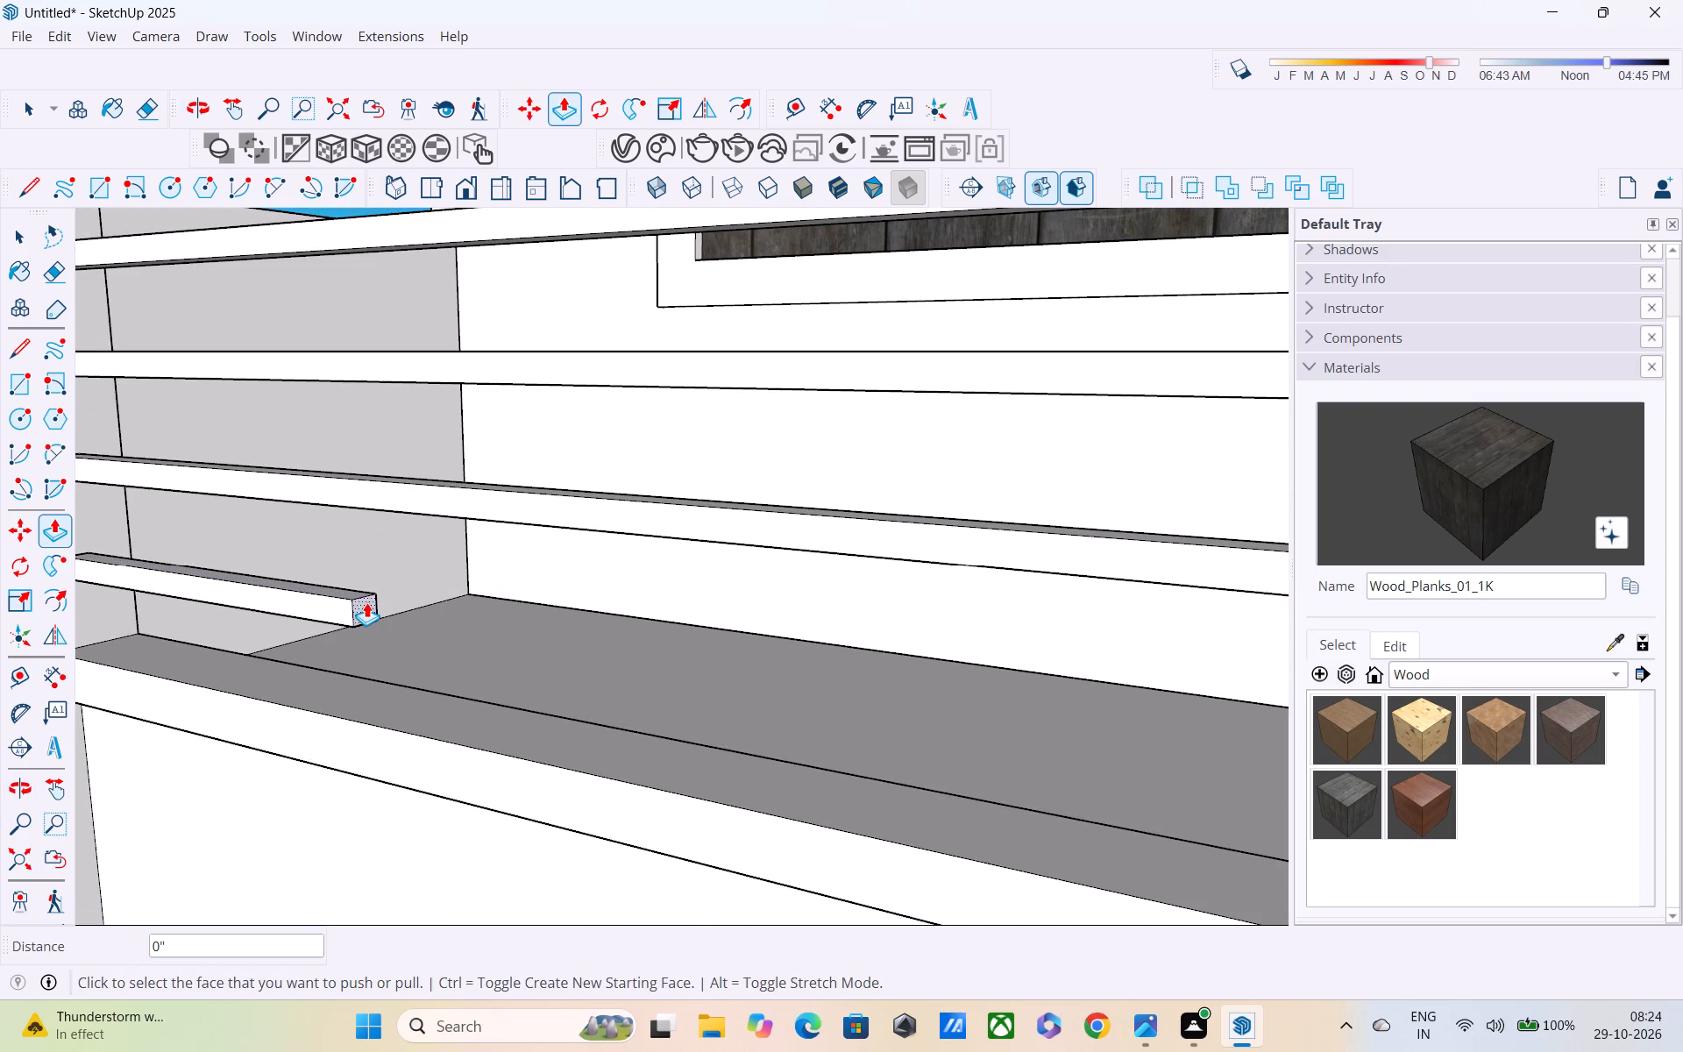
double_click(366, 604)
Examine the upper balcony railing and parapets from the front, the corner and the side, leaving nothing selected.
scroll(366, 596, down, 13)
middle_drag(452, 624, 440, 557)
scroll(440, 557, down, 1)
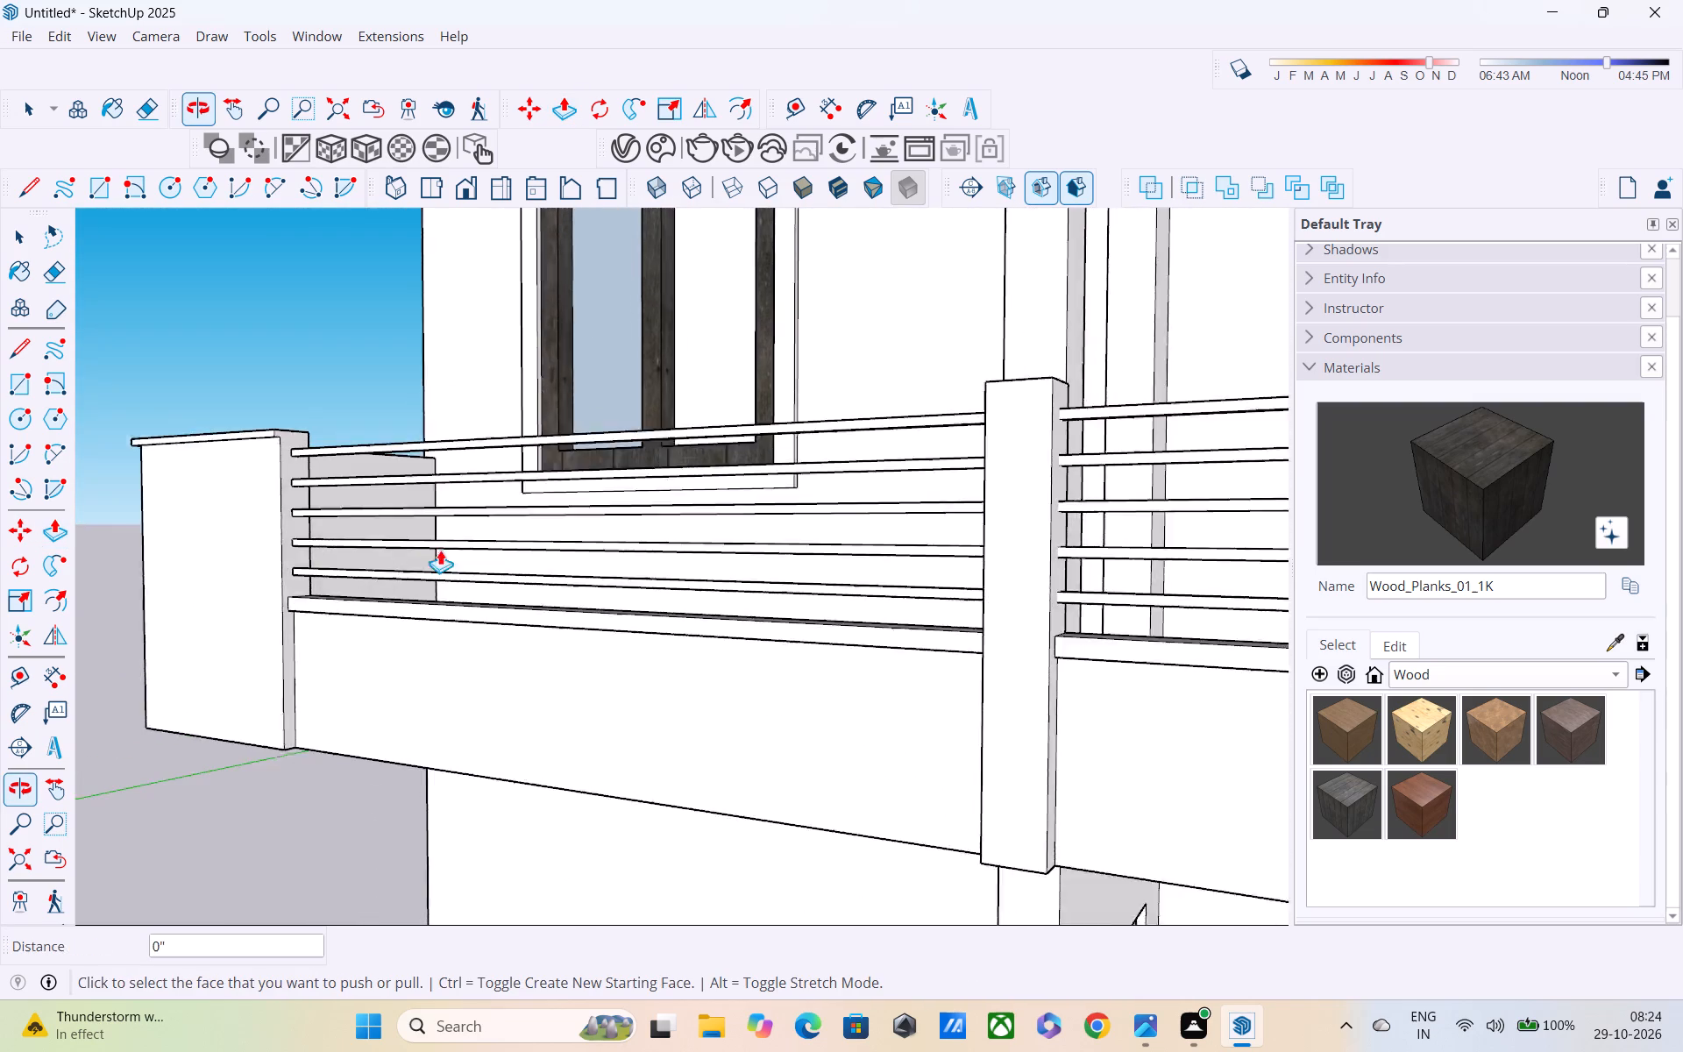
scroll(440, 550, down, 2)
scroll(429, 519, up, 1)
scroll(429, 519, down, 11)
middle_drag(431, 585, 747, 590)
key(space)
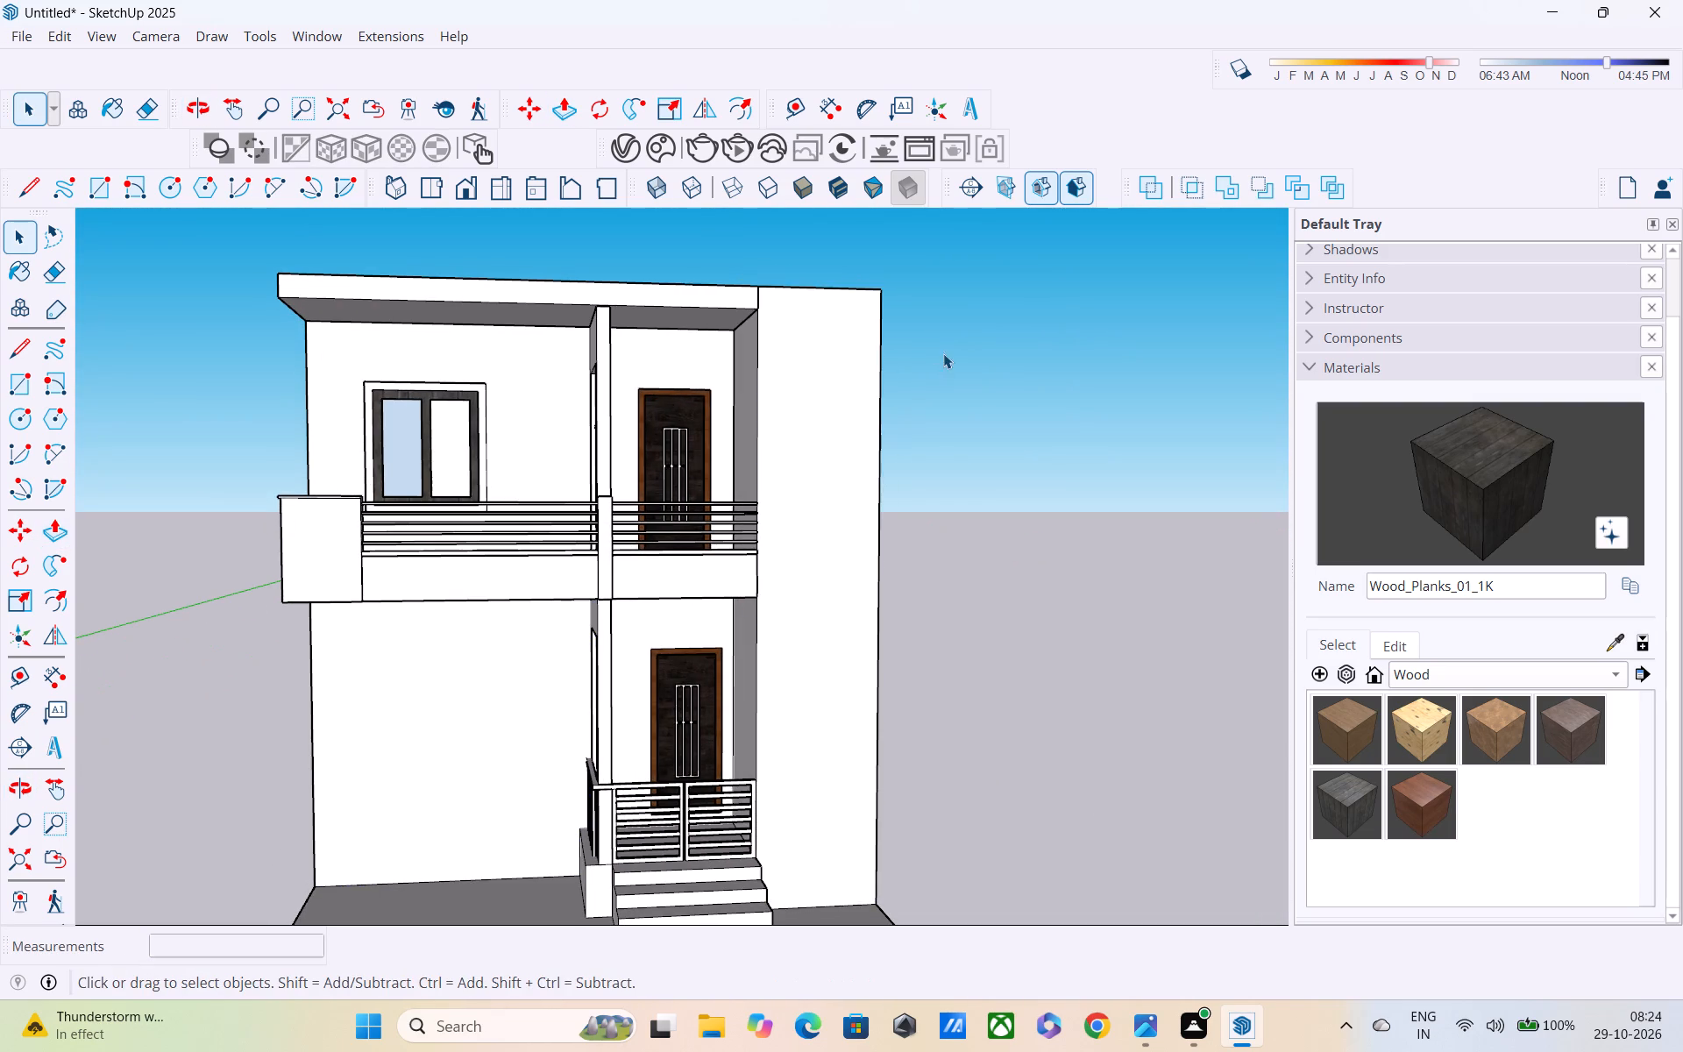
click(943, 353)
scroll(837, 537, up, 4)
middle_drag(749, 501, 1260, 572)
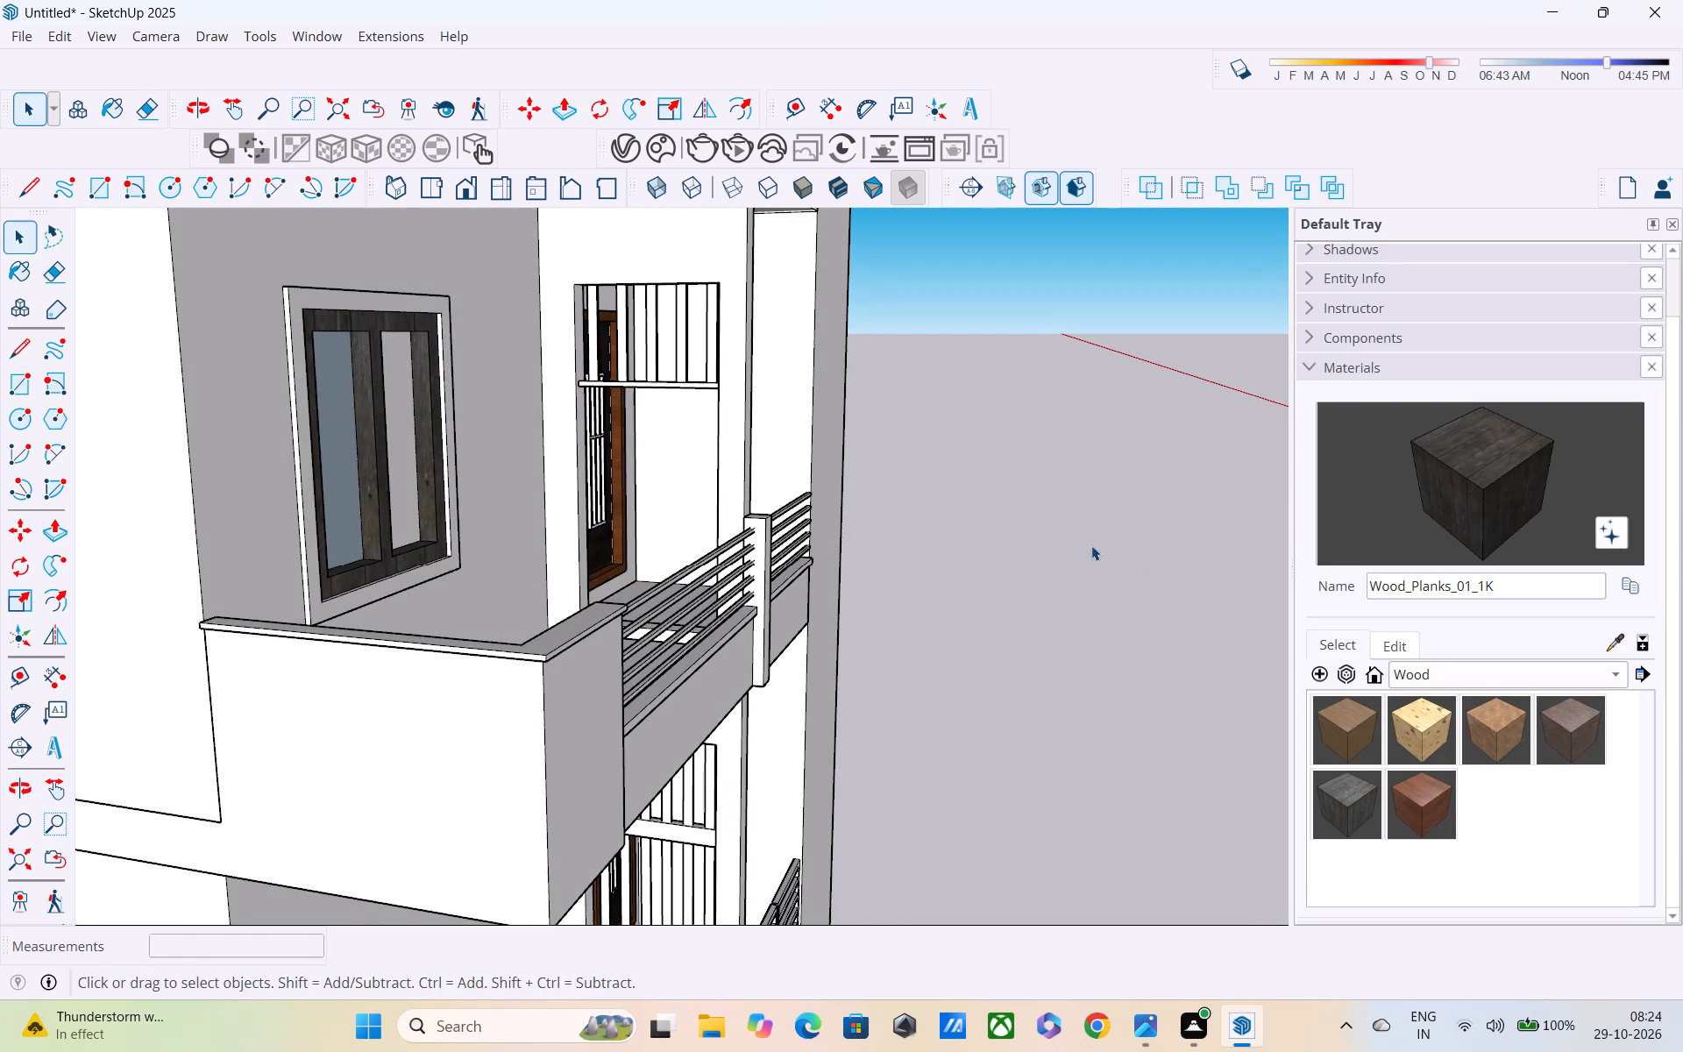
scroll(1072, 537, up, 1)
middle_drag(1056, 533, 758, 485)
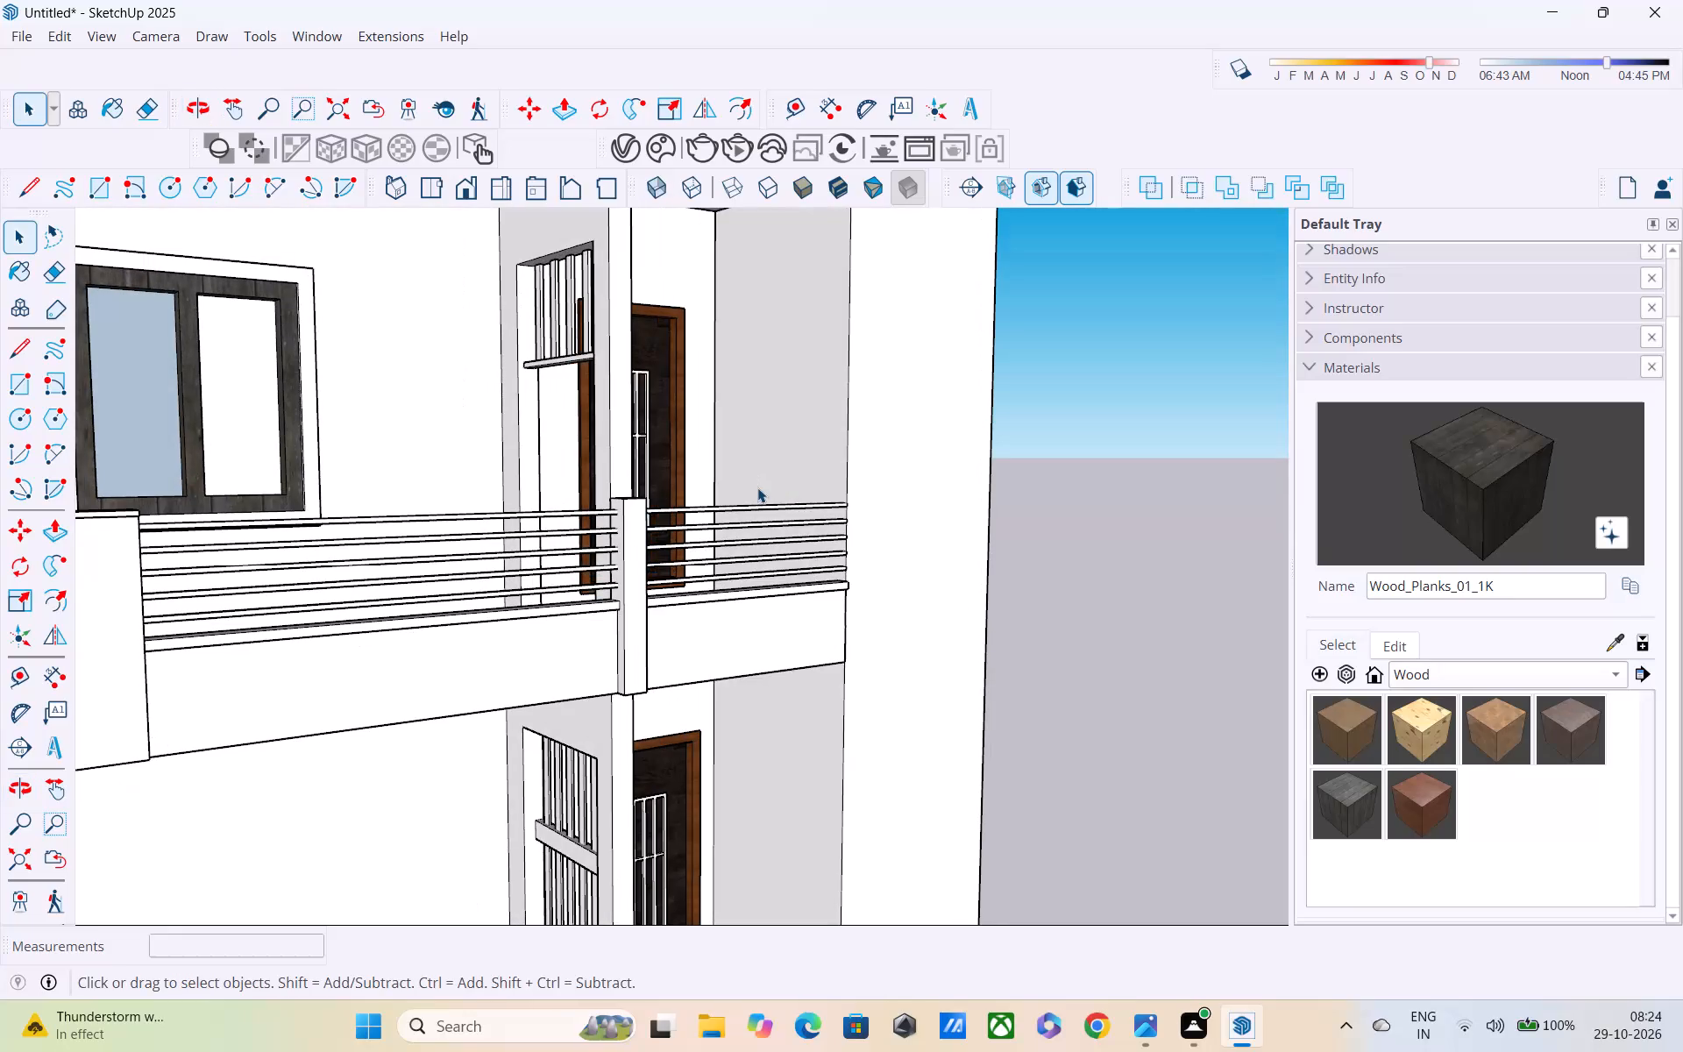
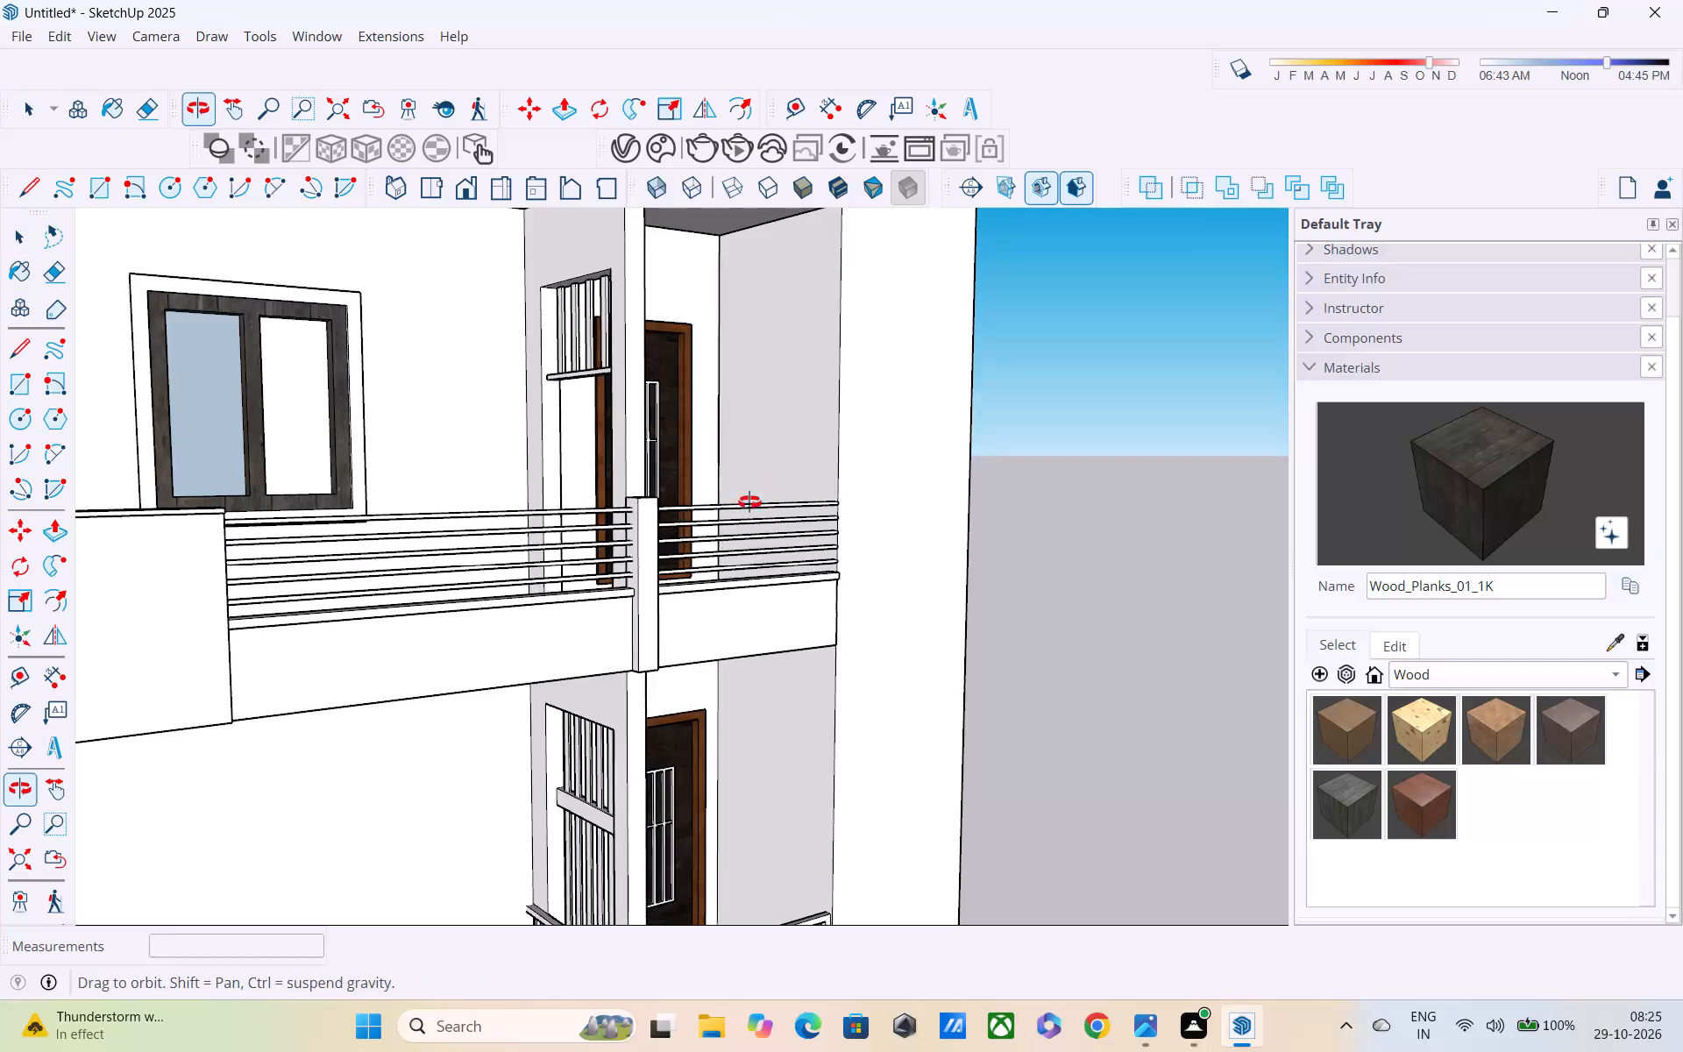
Examine the whole house exterior from below, the side, above and the front, checking the roof slab, upper balcony and entrance steps.
scroll(366, 618, down, 4)
middle_drag(365, 614, 417, 270)
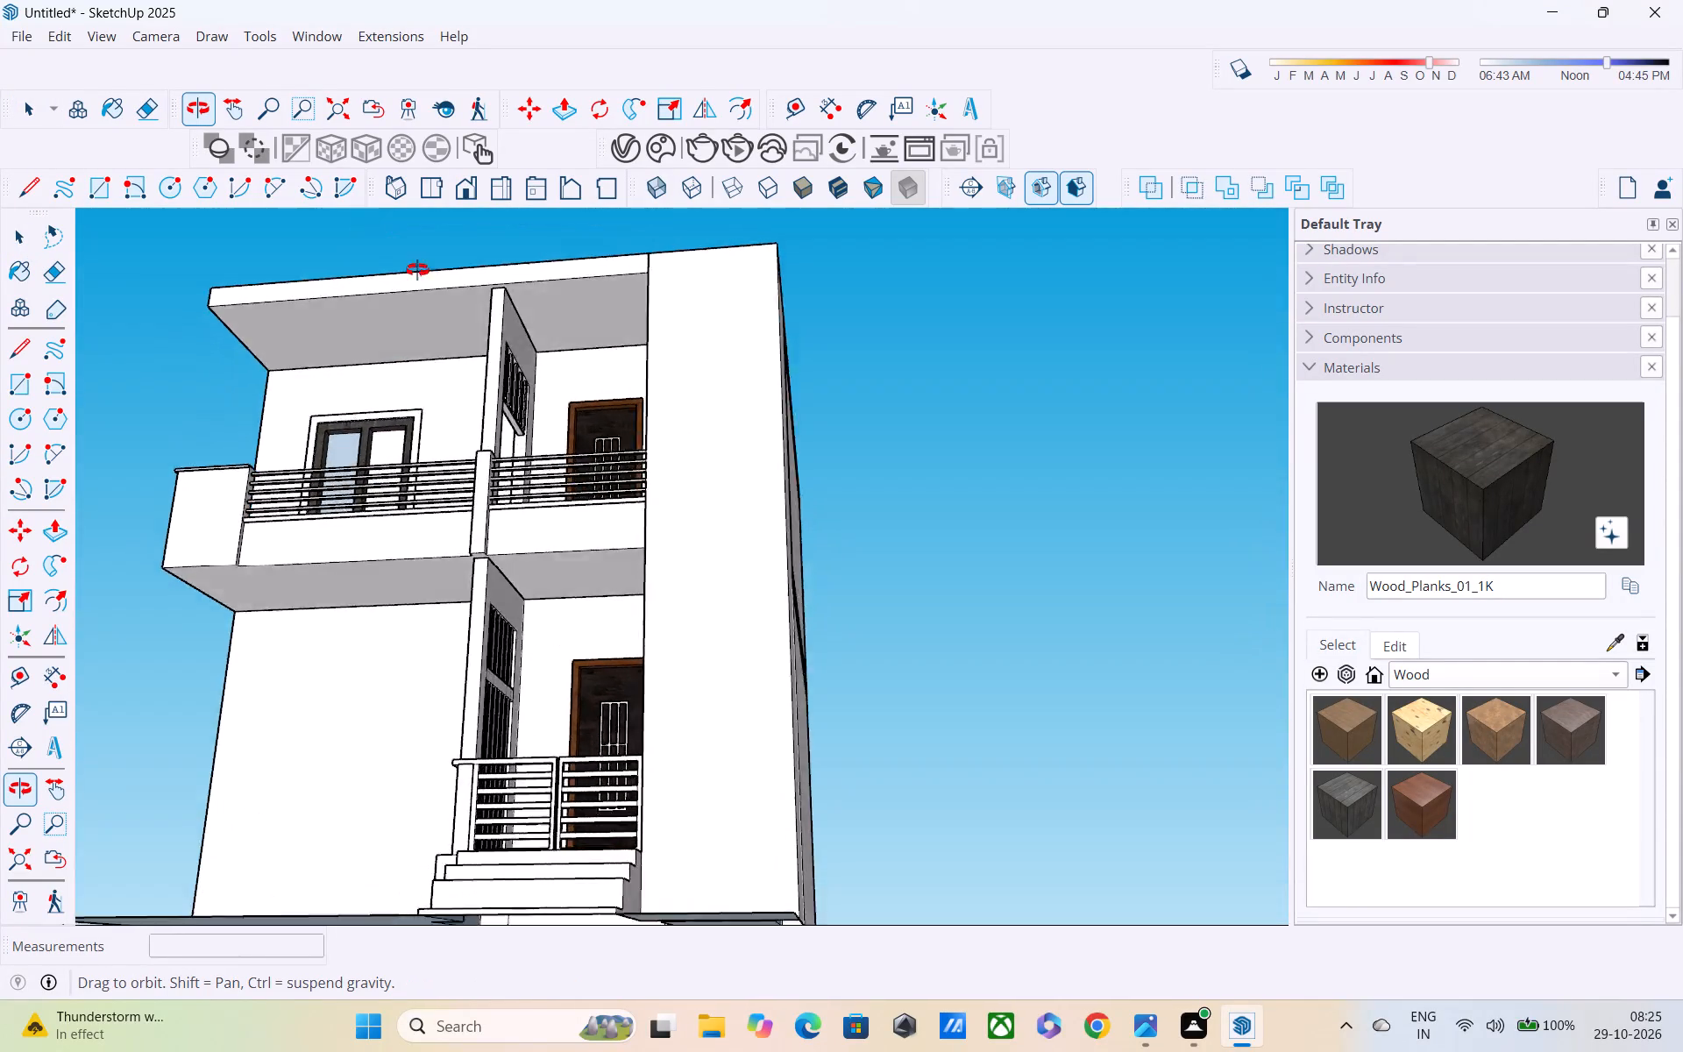
middle_drag(417, 270, 697, 346)
scroll(645, 505, up, 4)
middle_drag(621, 484, 924, 548)
scroll(924, 548, down, 3)
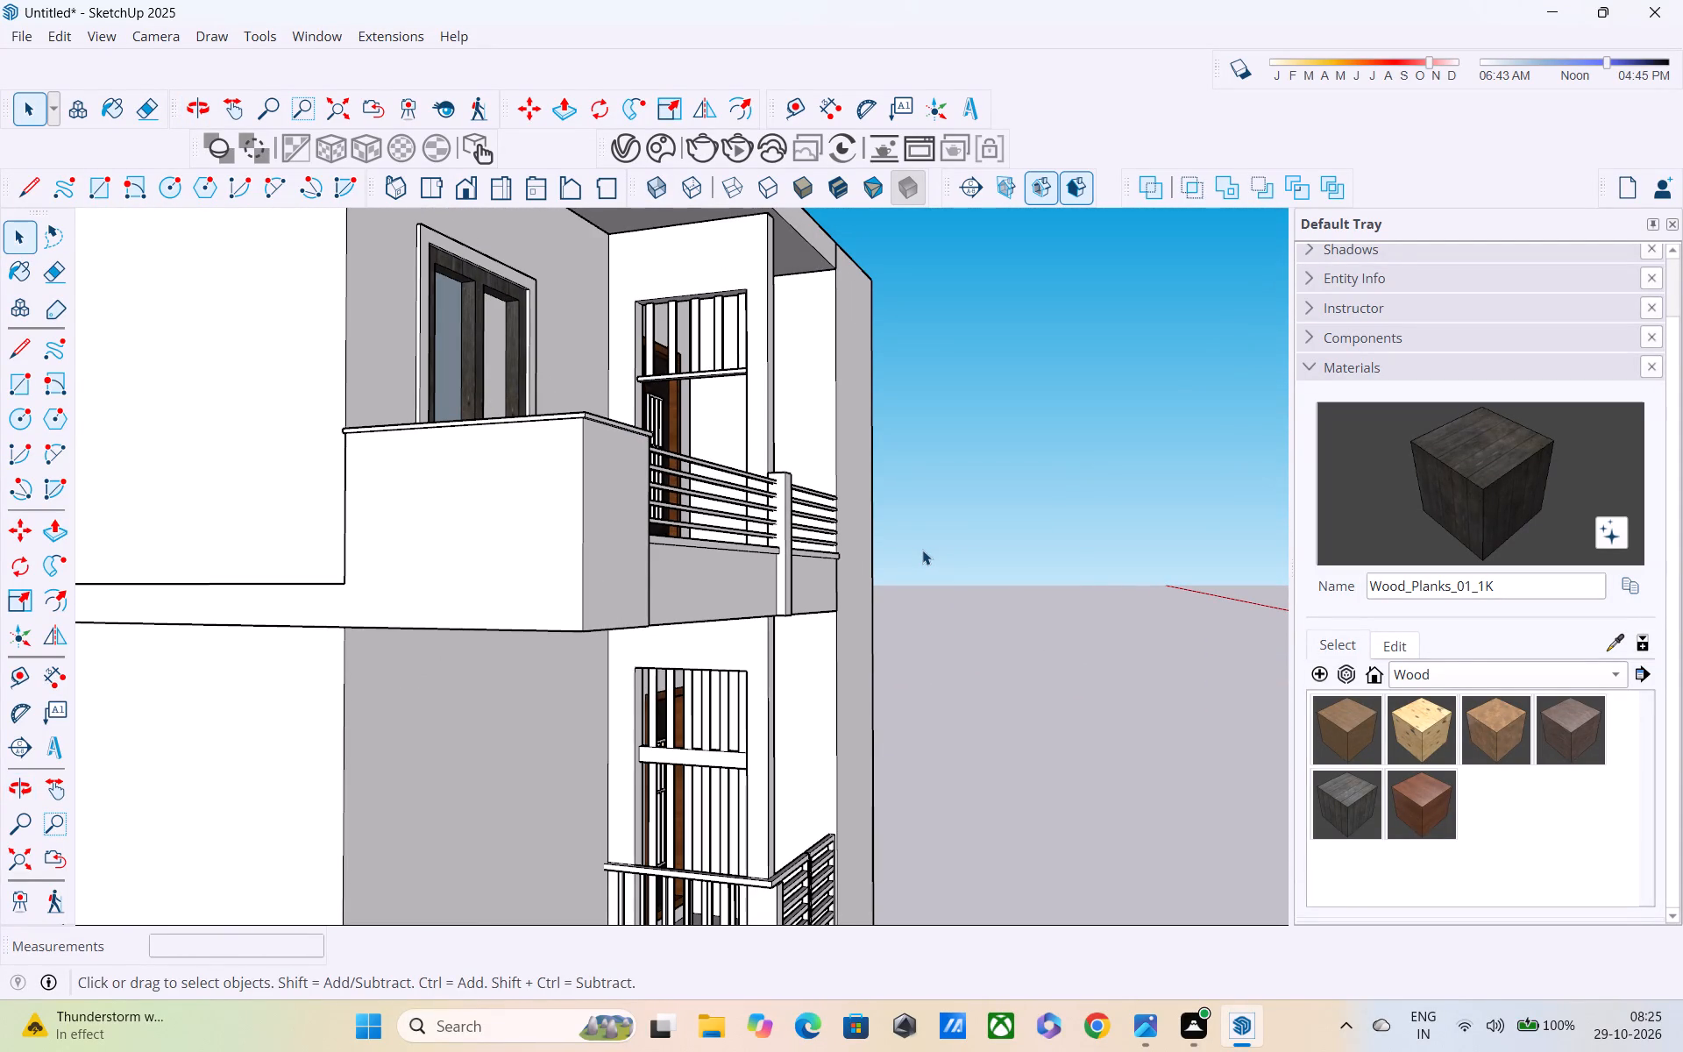
scroll(922, 550, down, 2)
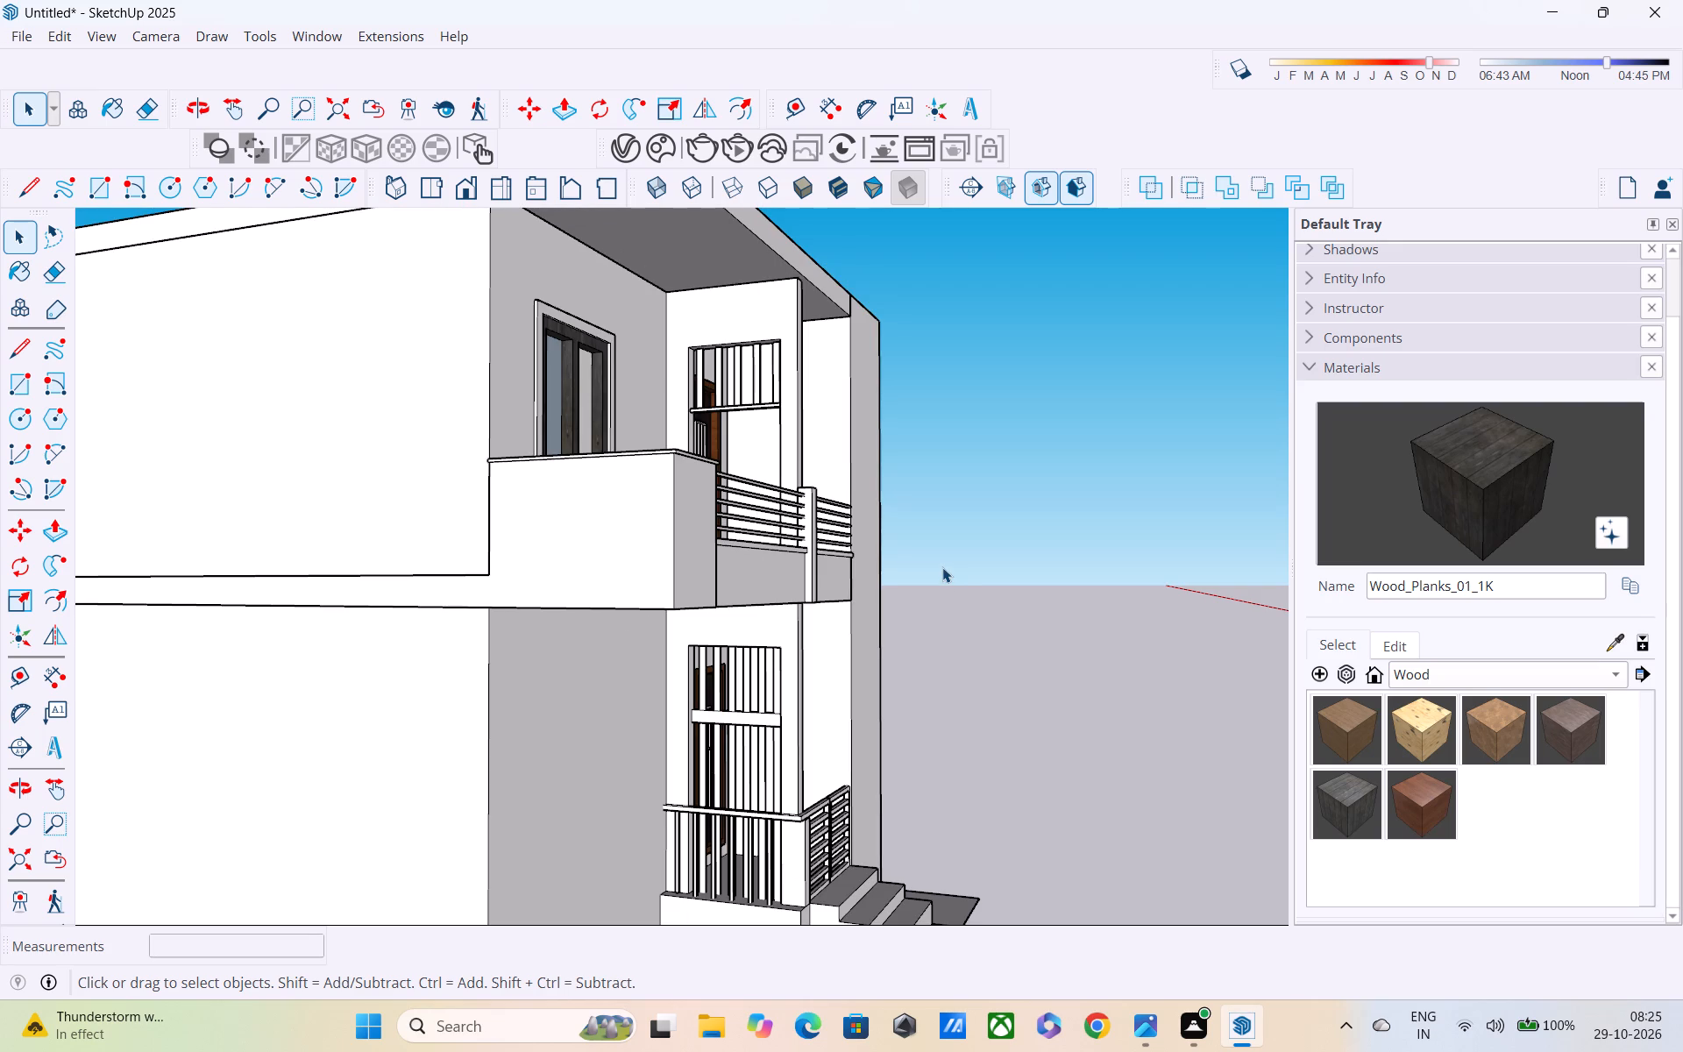
scroll(941, 561, down, 1)
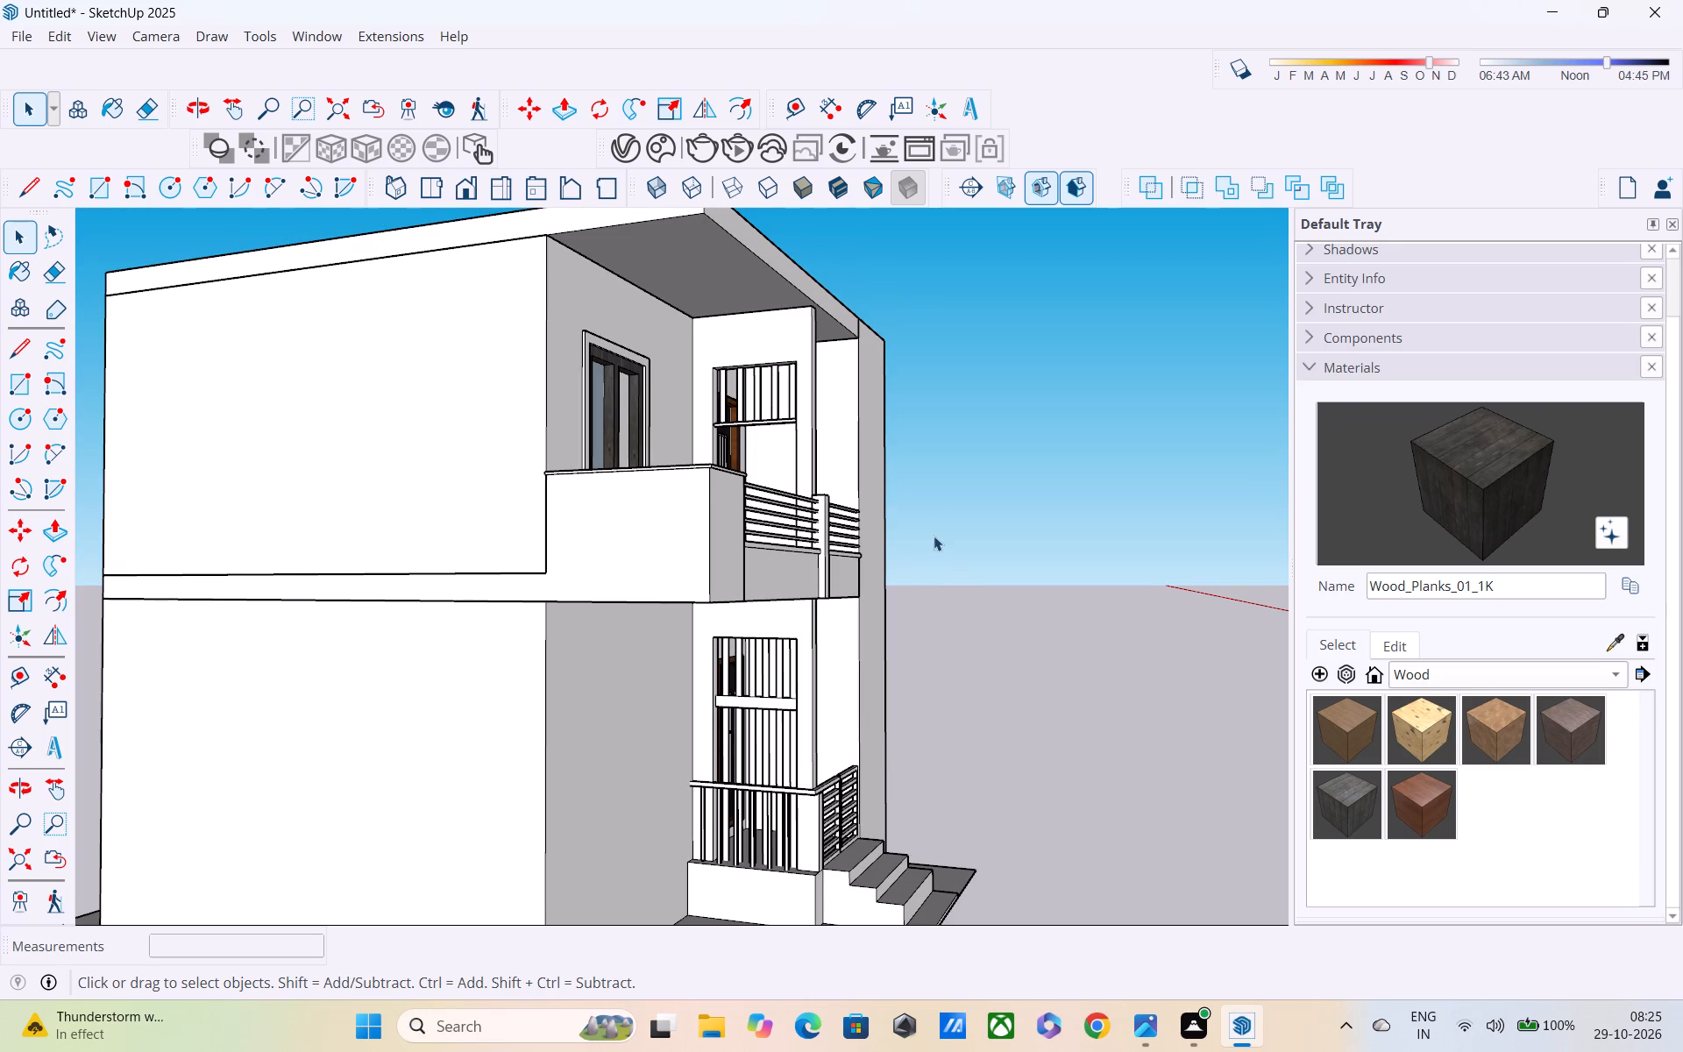
scroll(934, 536, down, 1)
middle_drag(893, 409, 753, 594)
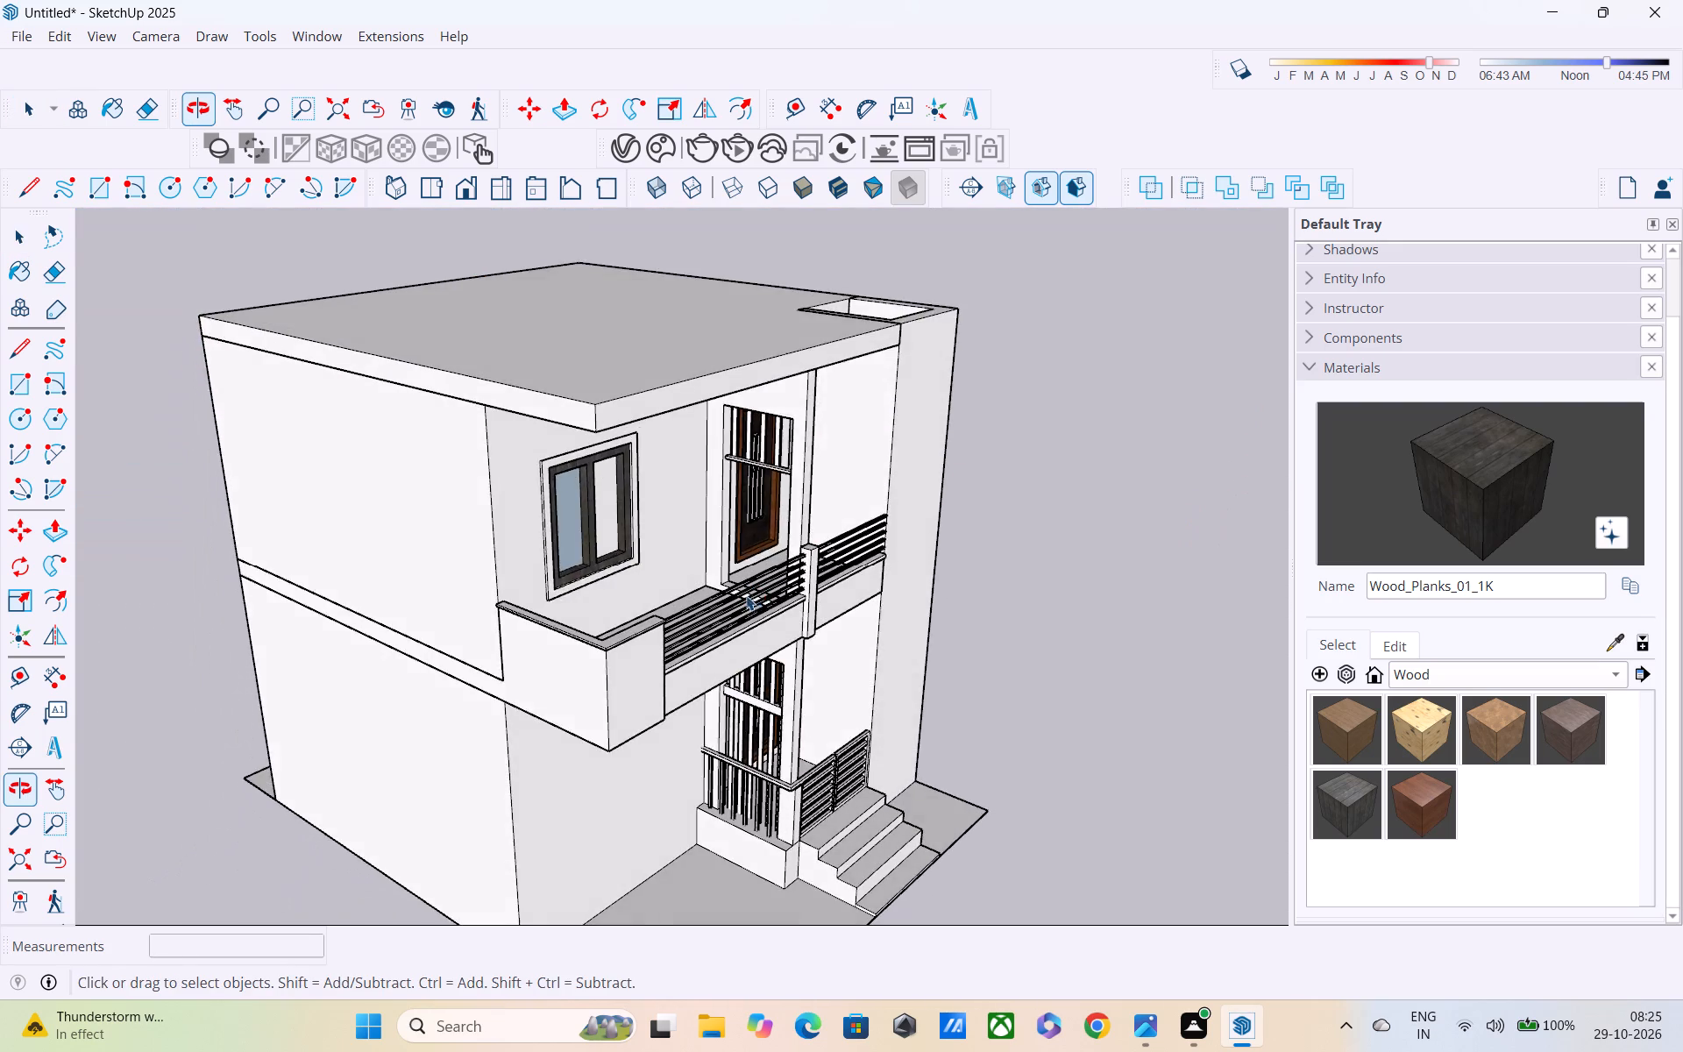
scroll(741, 603, down, 3)
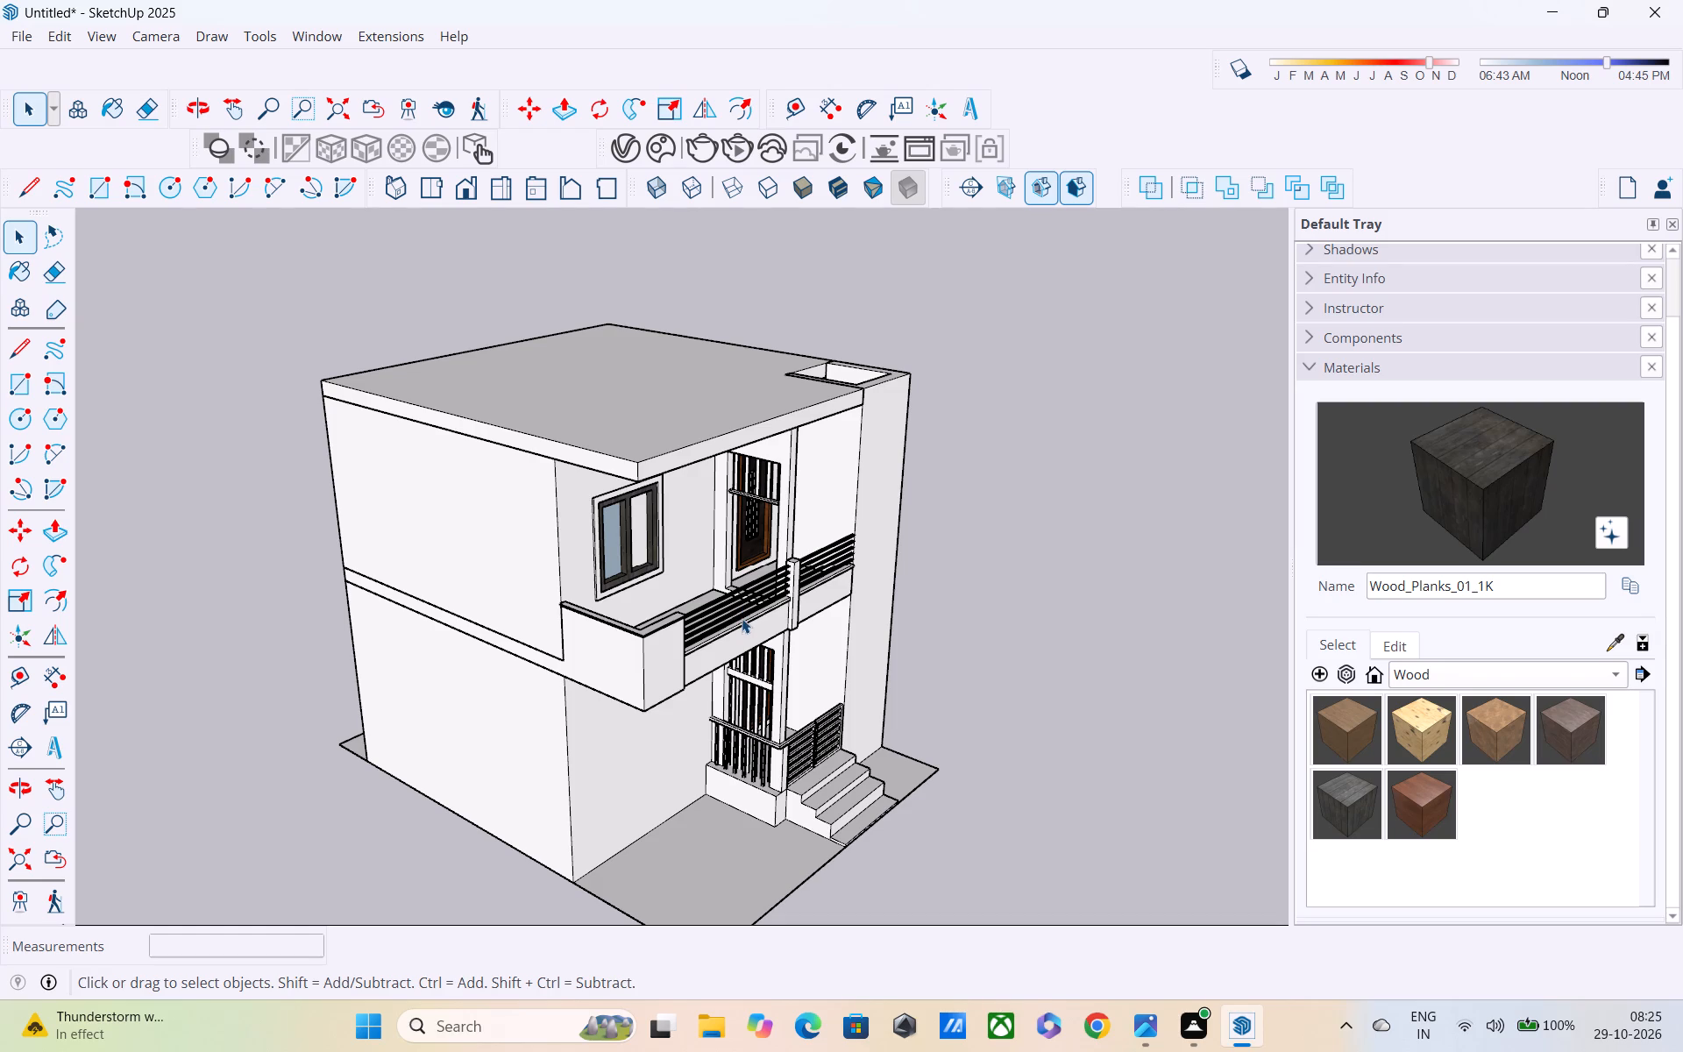
shift+middle_drag(742, 608, 814, 797)
middle_drag(812, 699, 773, 541)
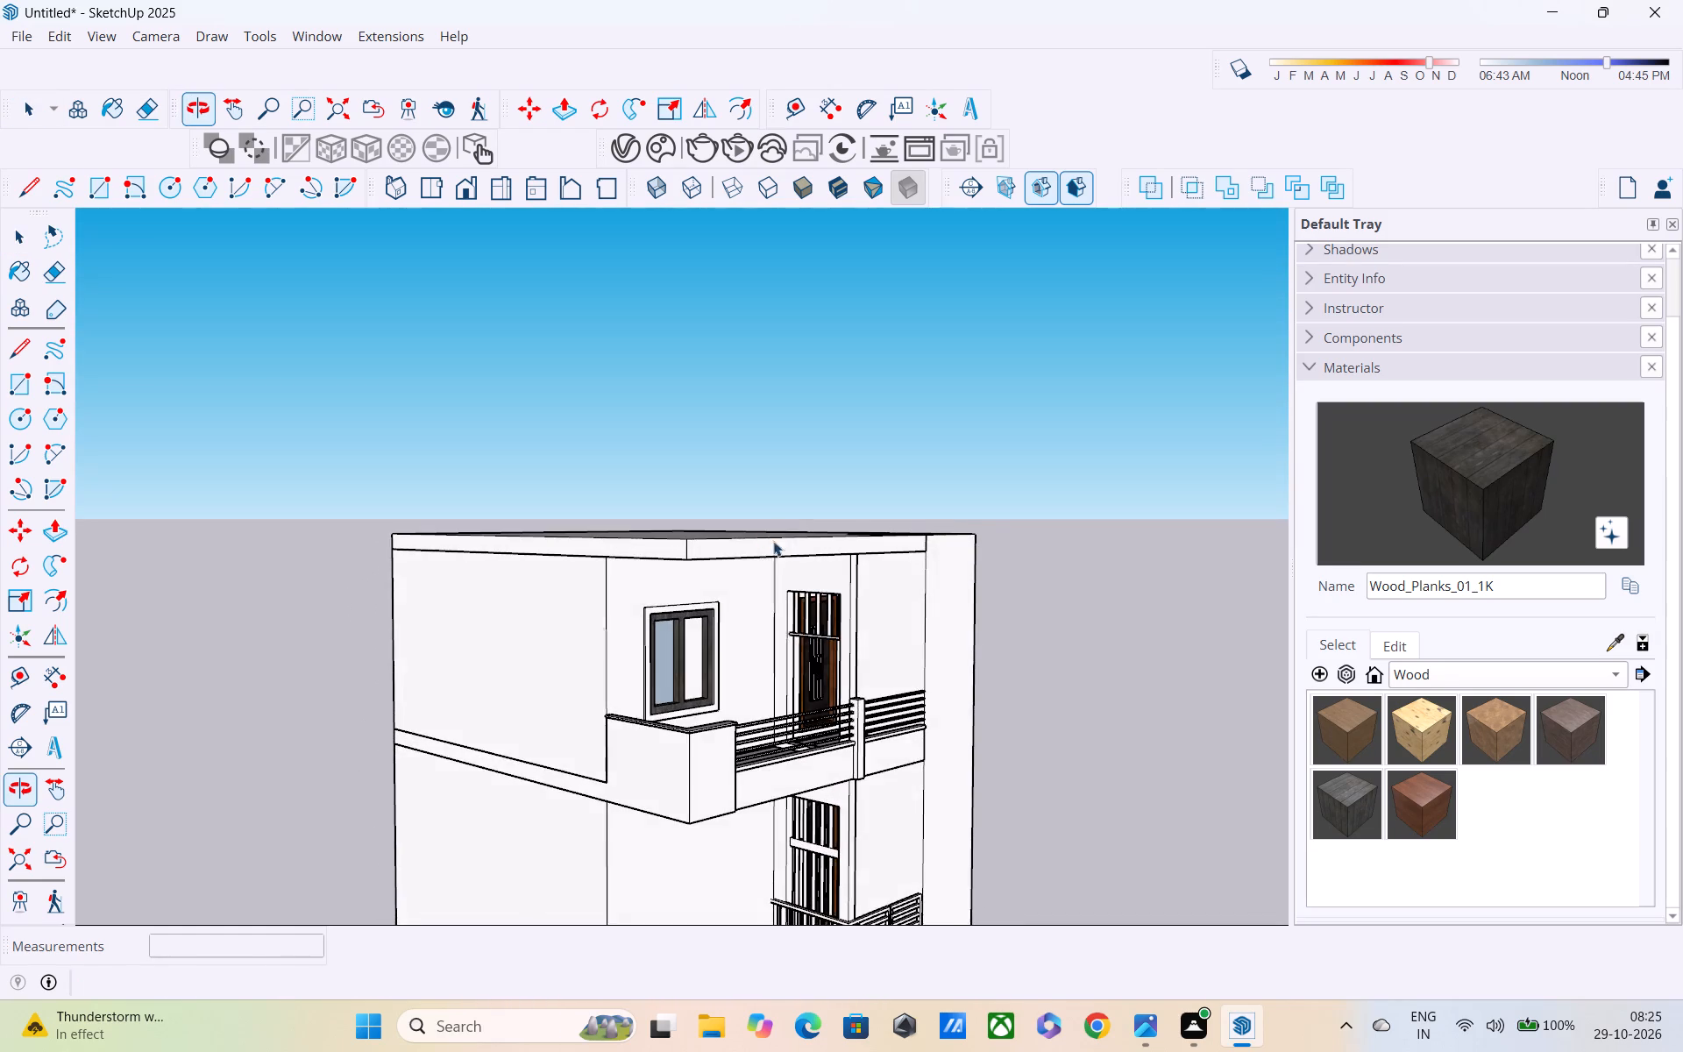
scroll(927, 554, up, 2)
middle_drag(923, 558, 583, 571)
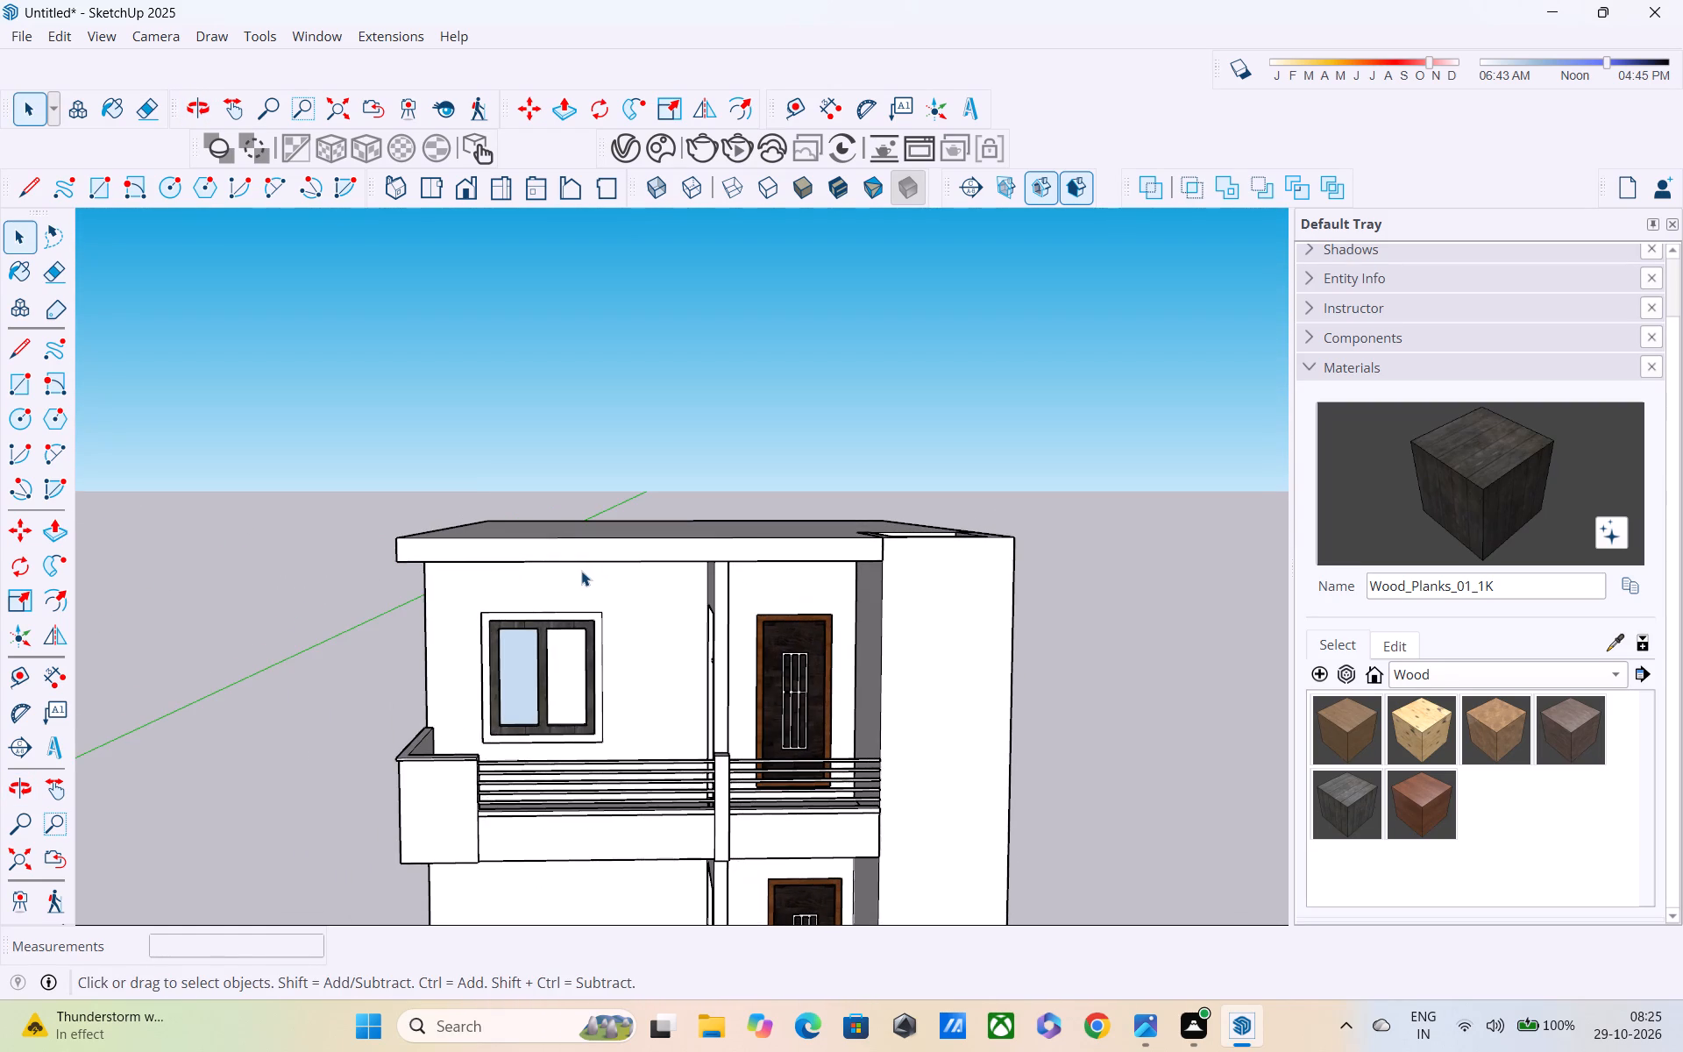
scroll(581, 571, down, 3)
shift+middle_drag(581, 571, 714, 579)
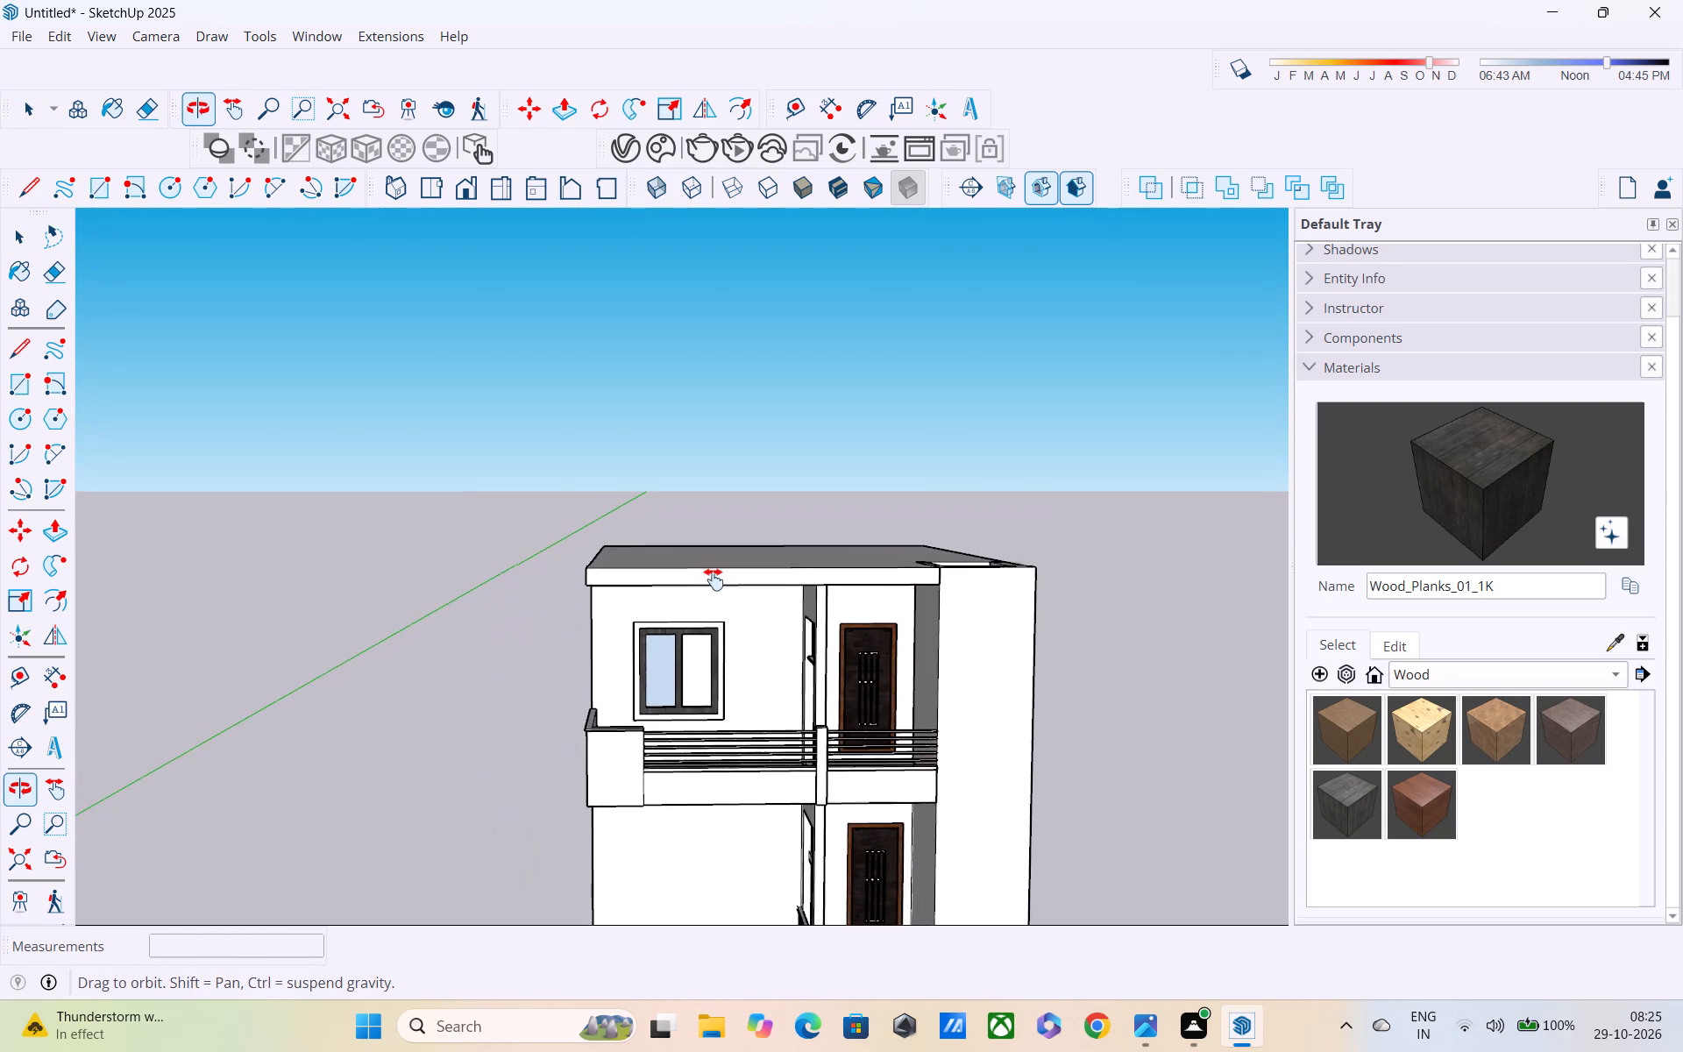
shift+middle_drag(714, 579, 718, 558)
scroll(712, 581, down, 3)
middle_drag(712, 581, 928, 516)
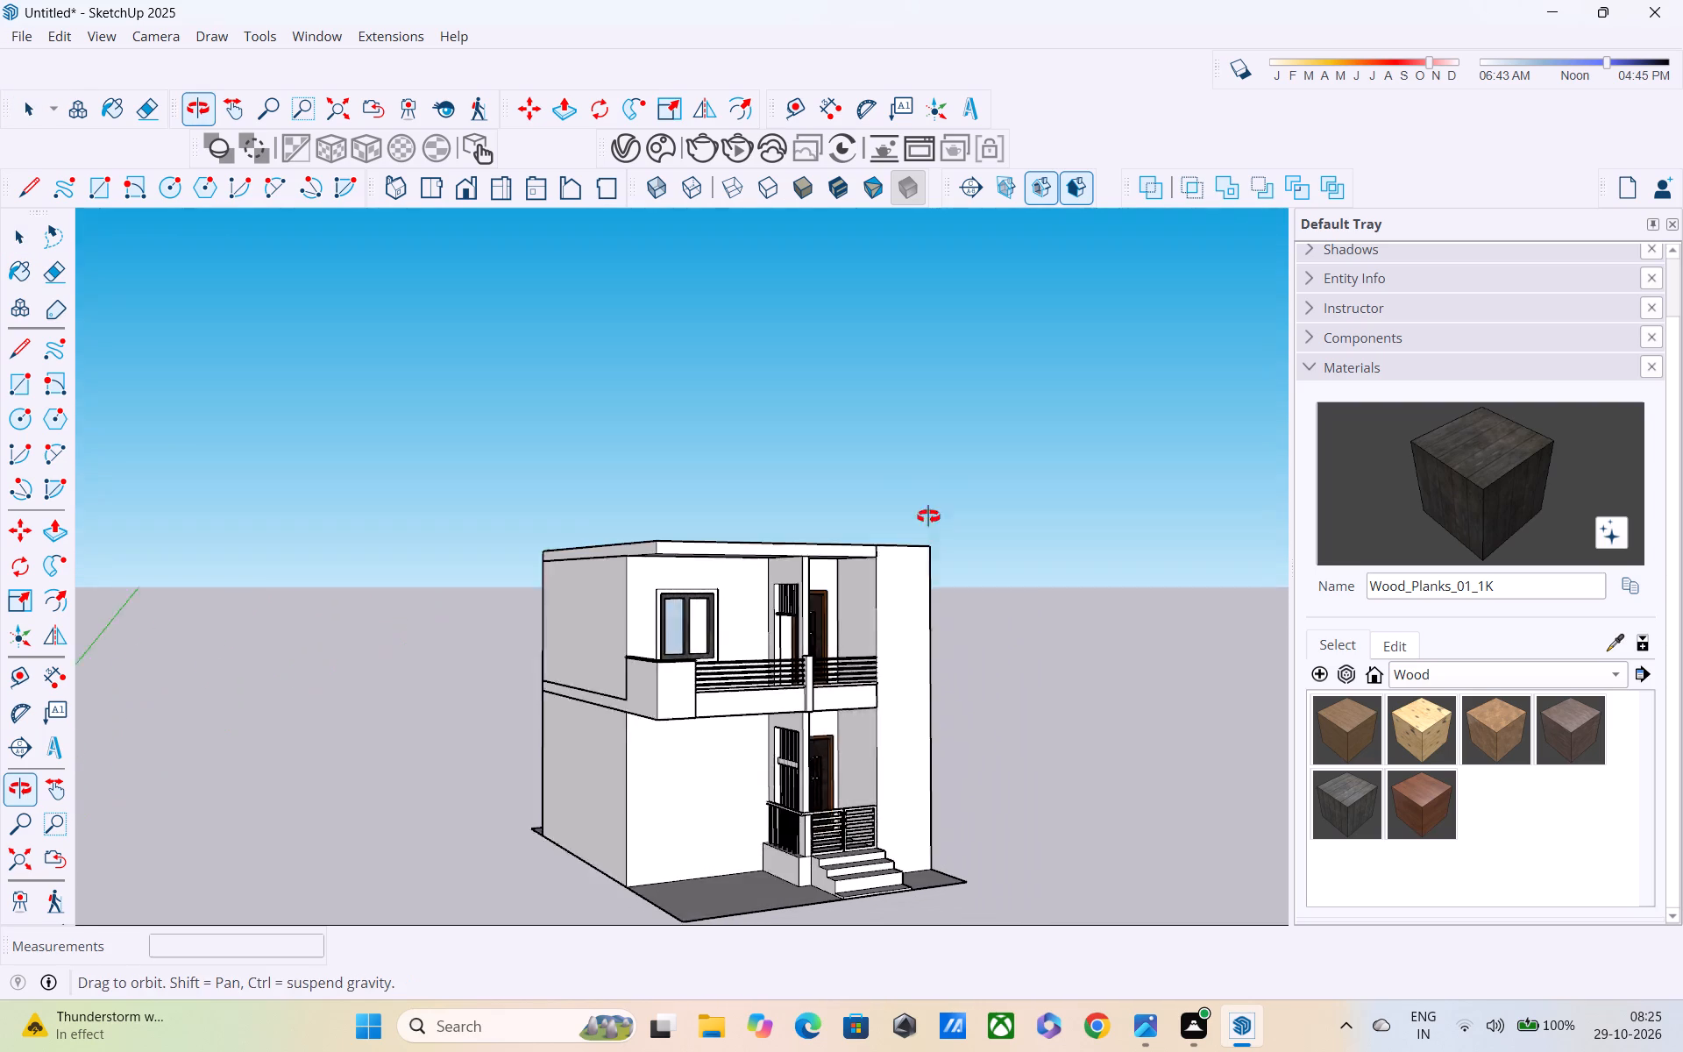
middle_drag(928, 516, 943, 505)
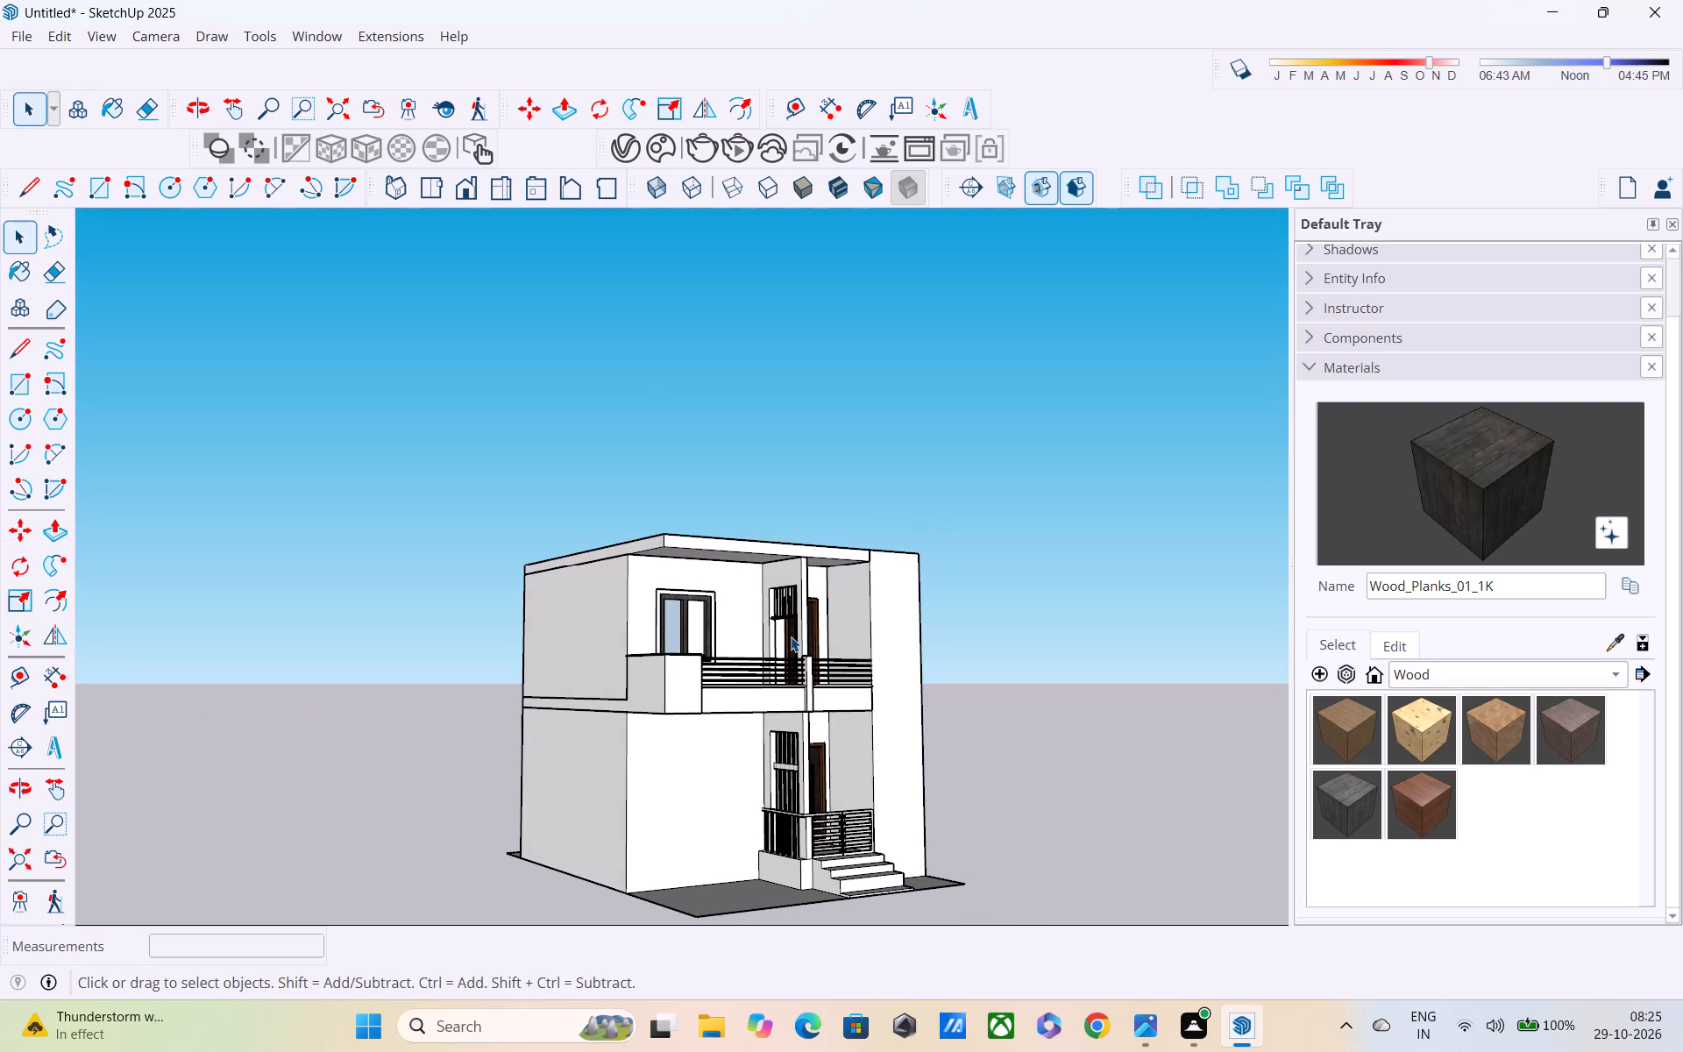
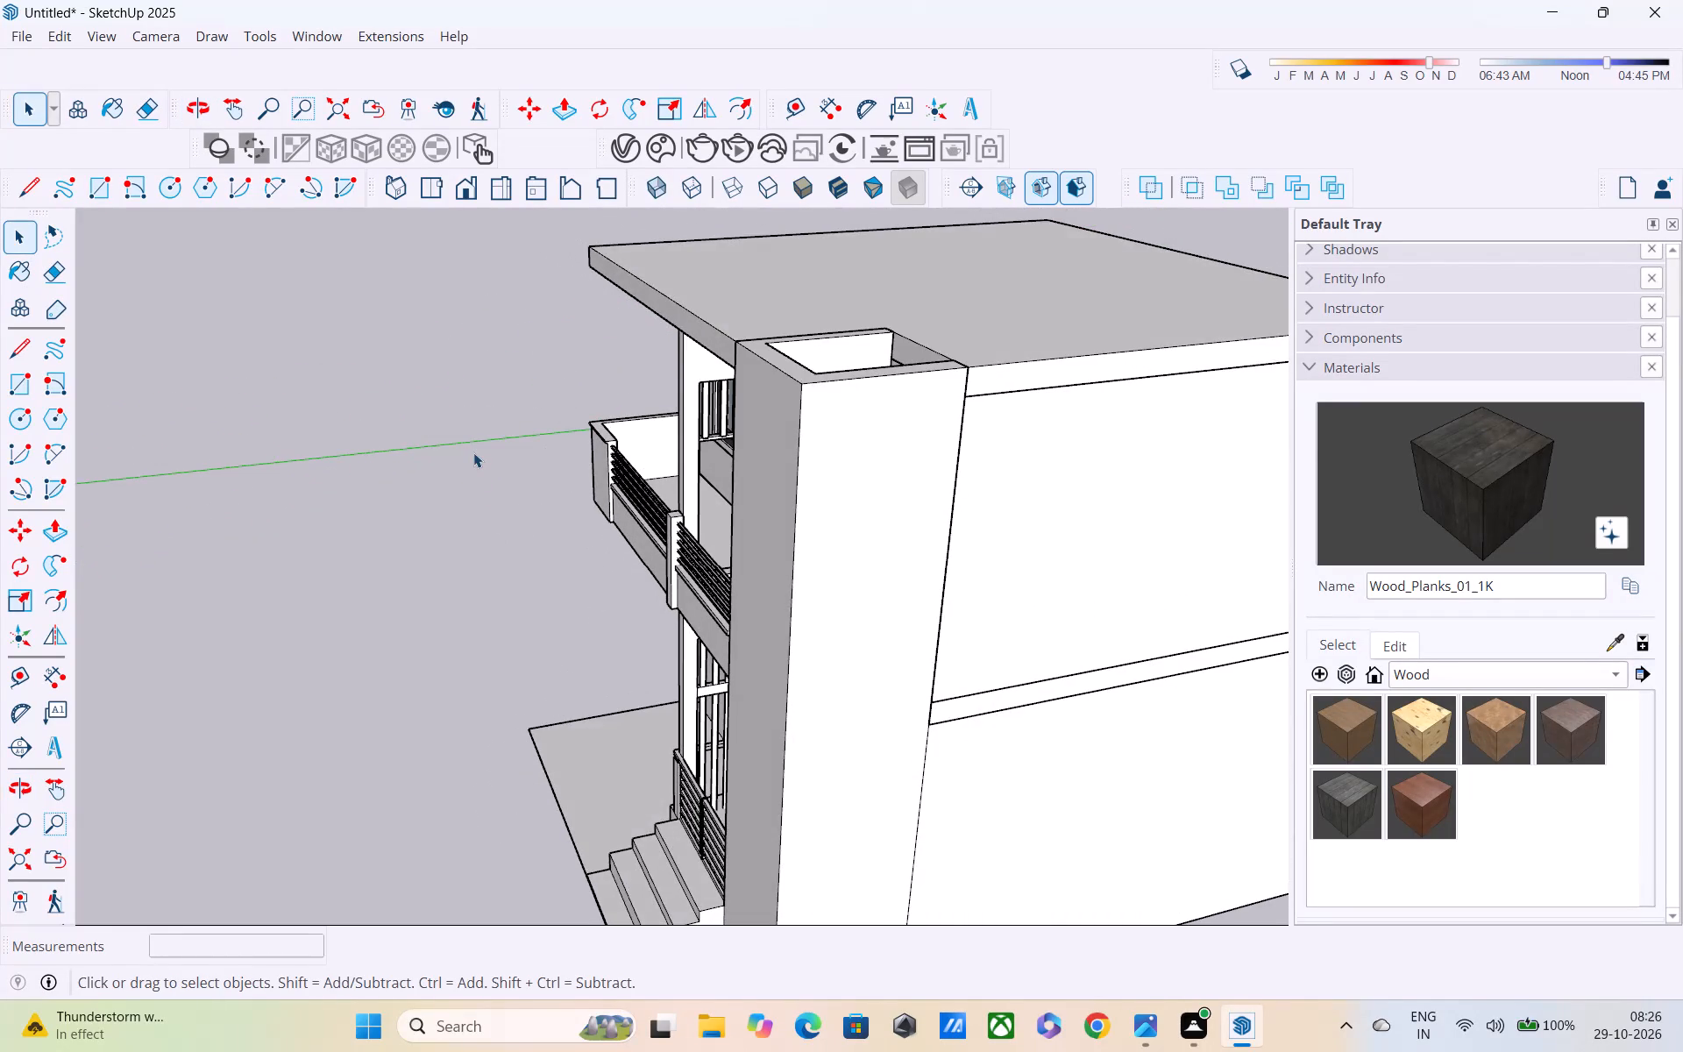
Examine the two-storey house from the front, both sides and above, including the stair side, balcony and roof.
scroll(473, 452, down, 2)
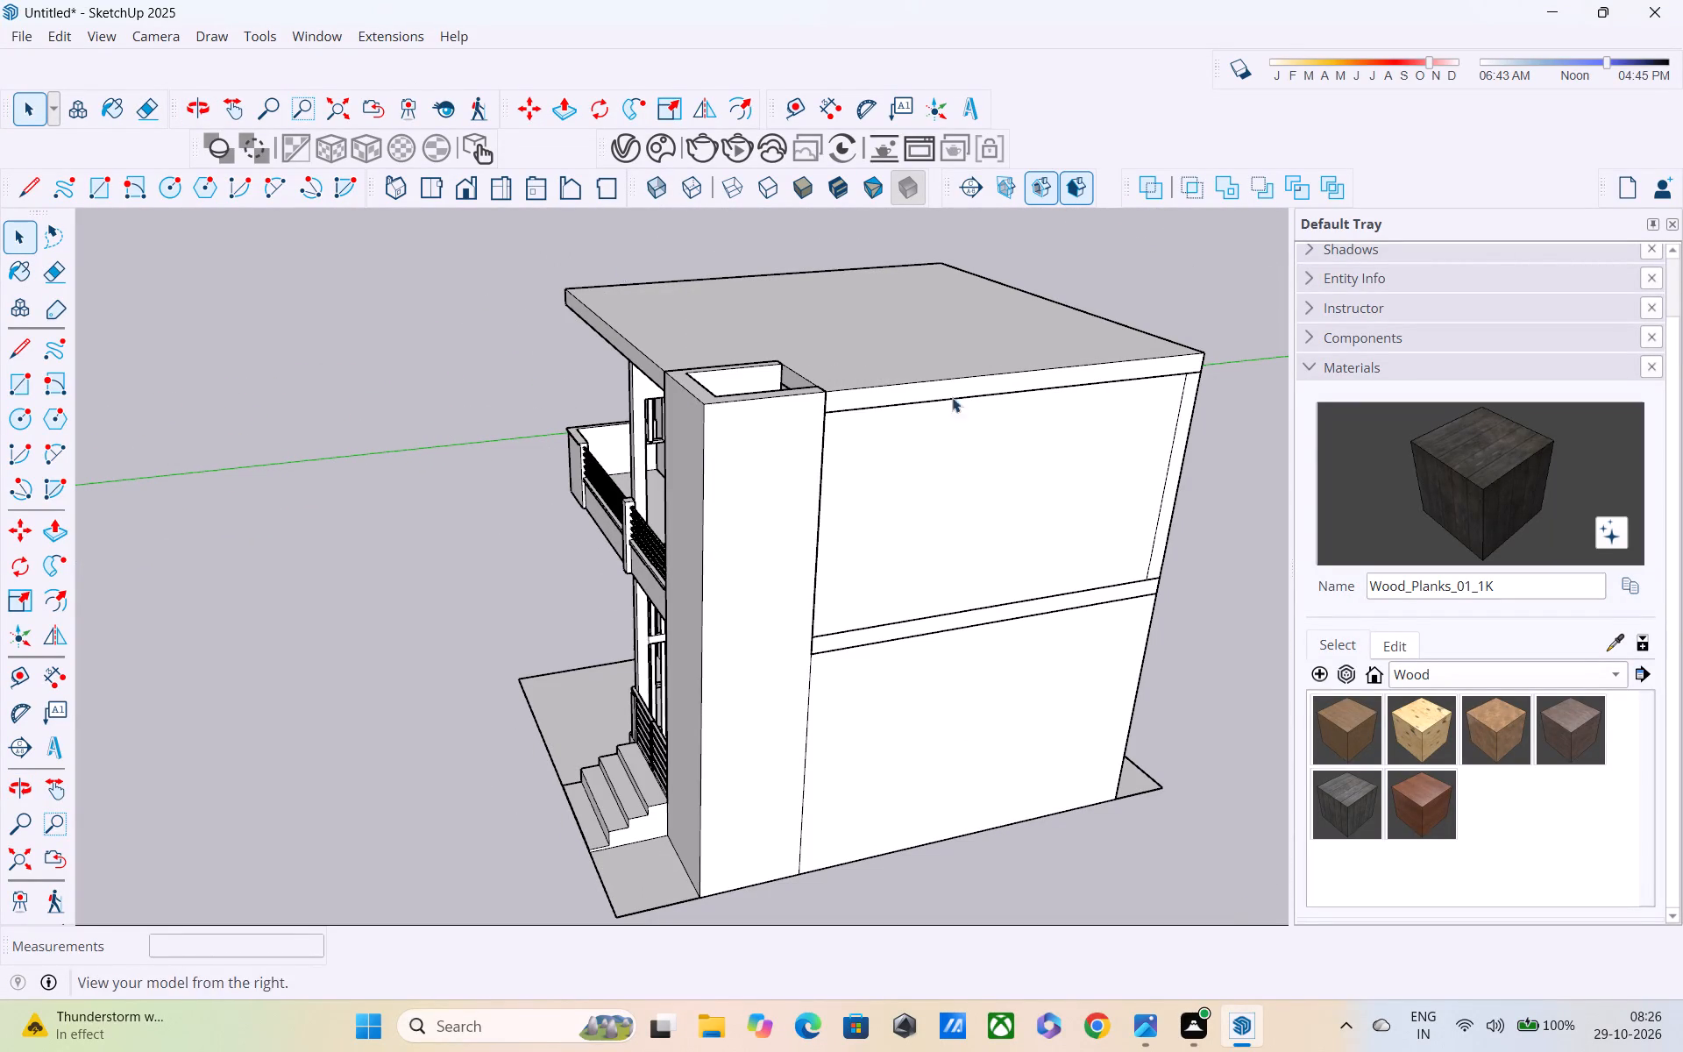
middle_drag(699, 608, 1063, 428)
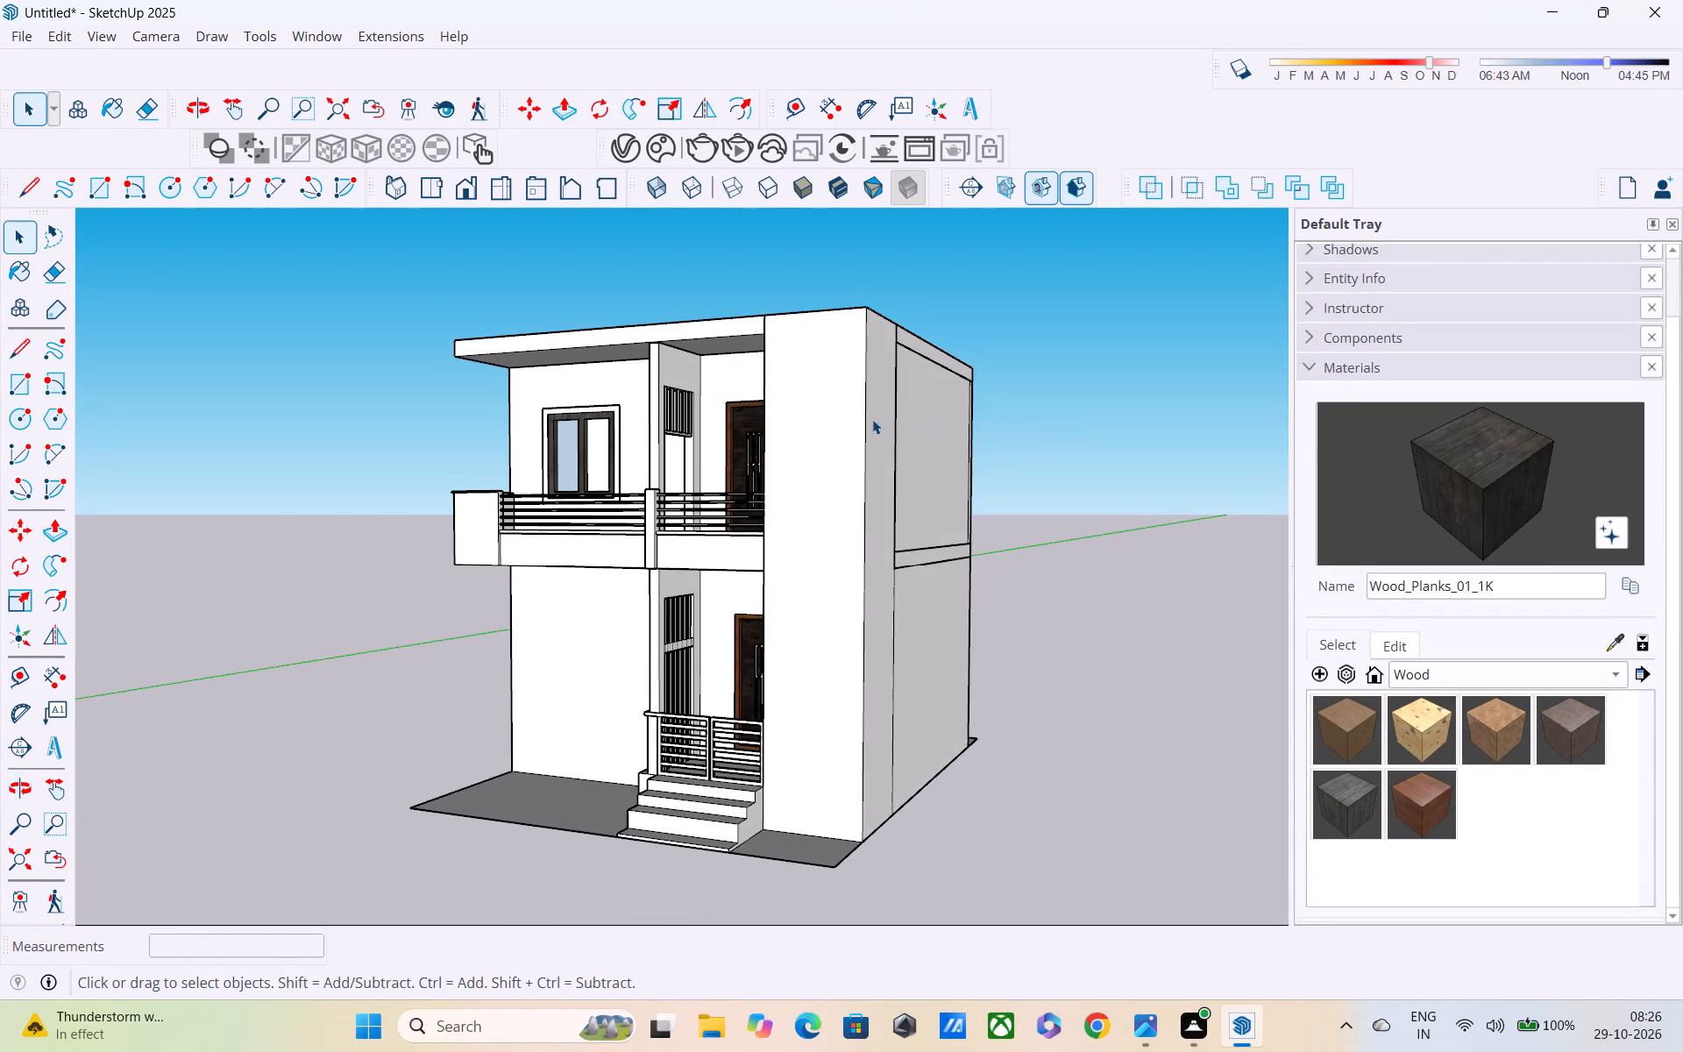
double_click(861, 449)
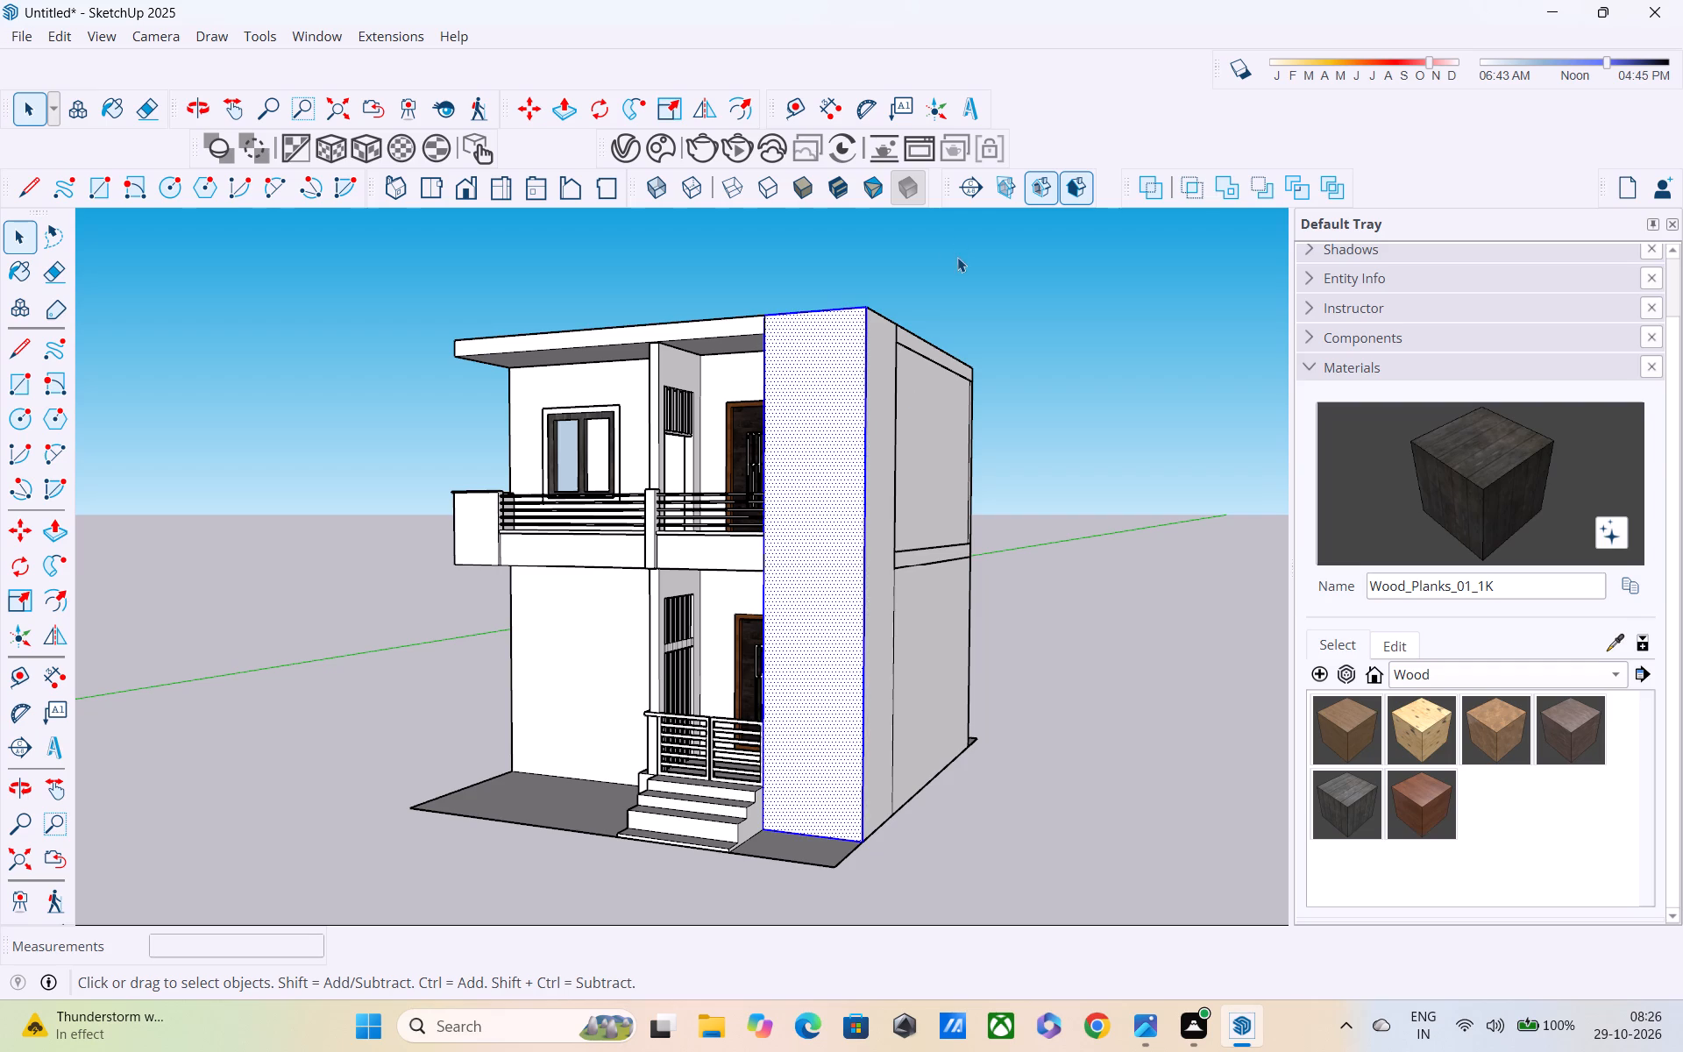
click(957, 257)
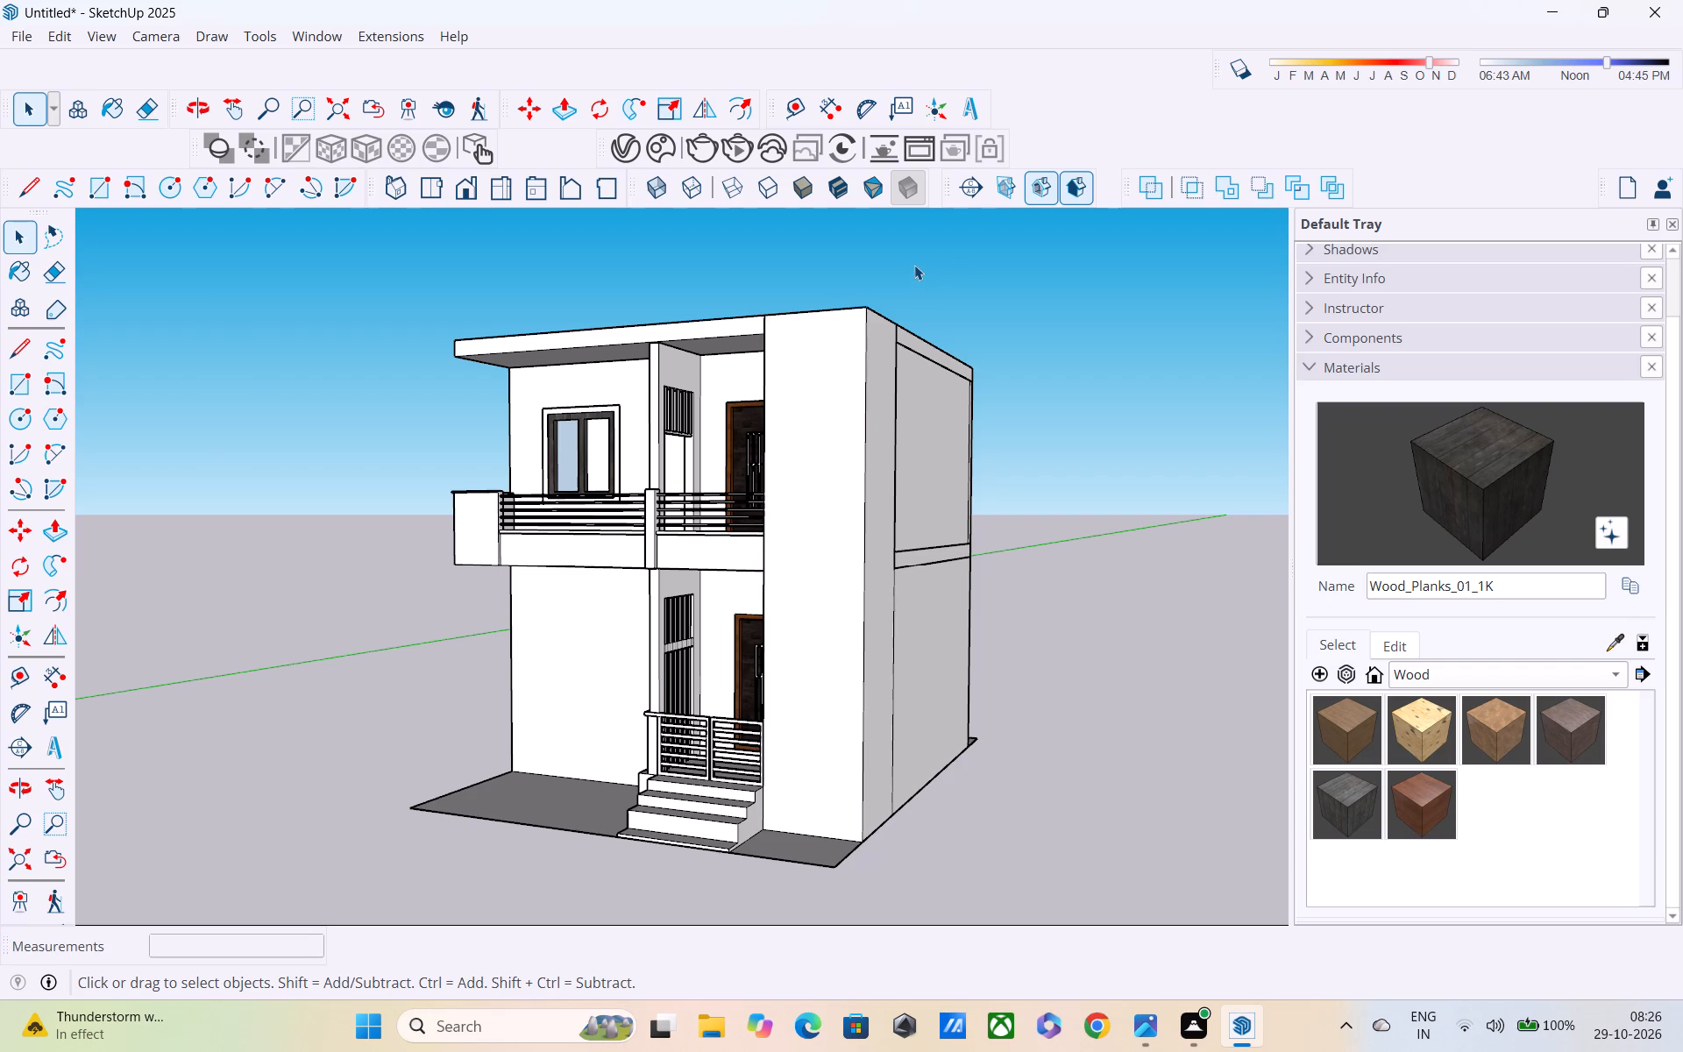
middle_drag(731, 501, 990, 619)
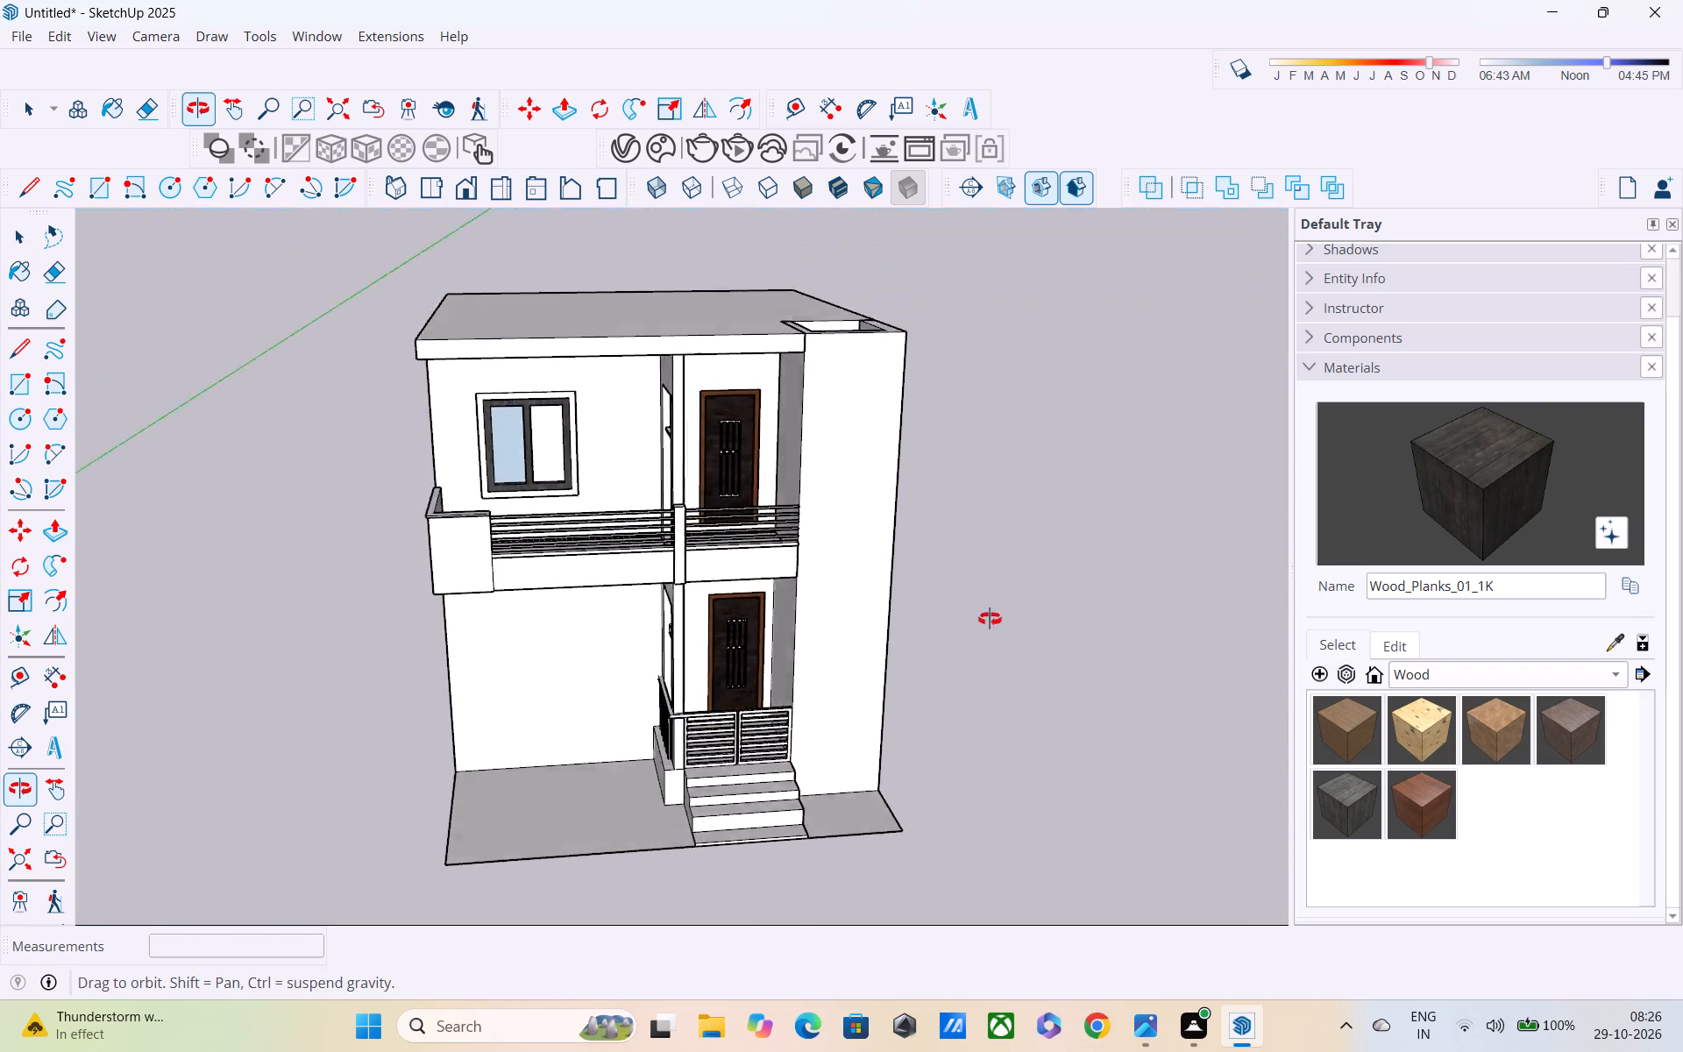
middle_drag(990, 619, 952, 565)
scroll(938, 544, down, 6)
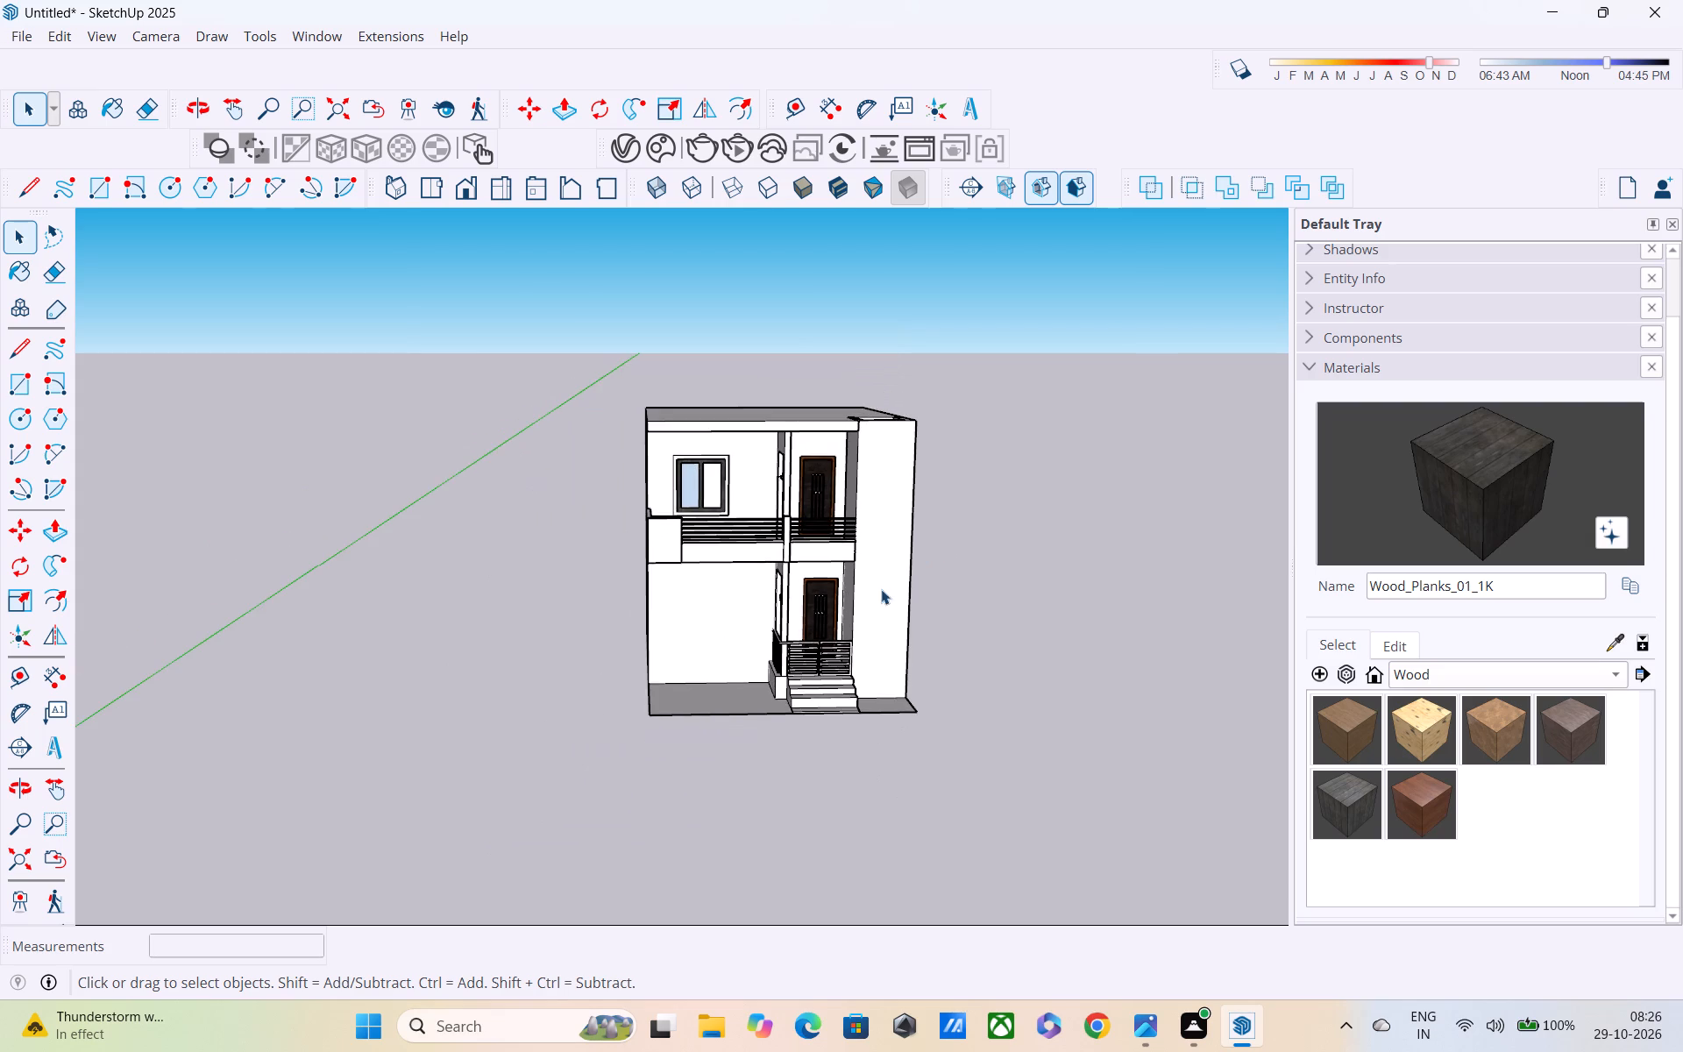
middle_drag(827, 632, 848, 522)
scroll(576, 610, up, 4)
scroll(785, 582, up, 4)
middle_drag(812, 561, 855, 602)
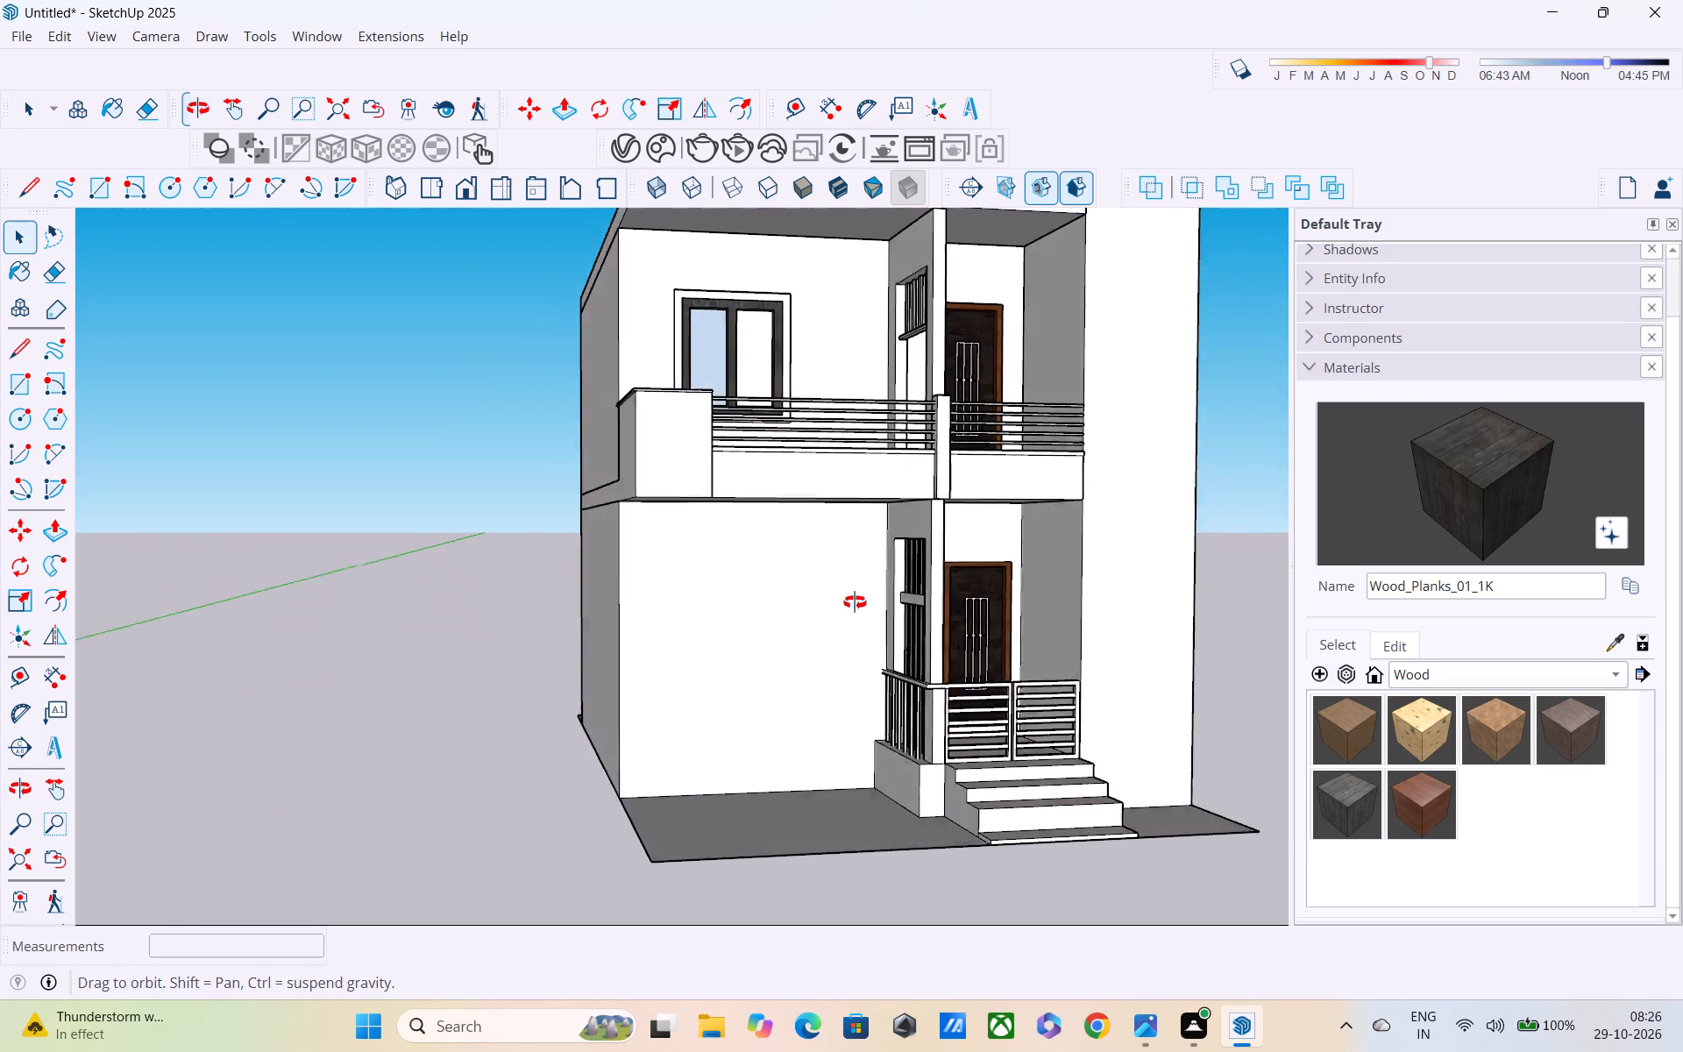
middle_drag(855, 602, 1125, 568)
scroll(1135, 551, down, 4)
scroll(983, 579, down, 2)
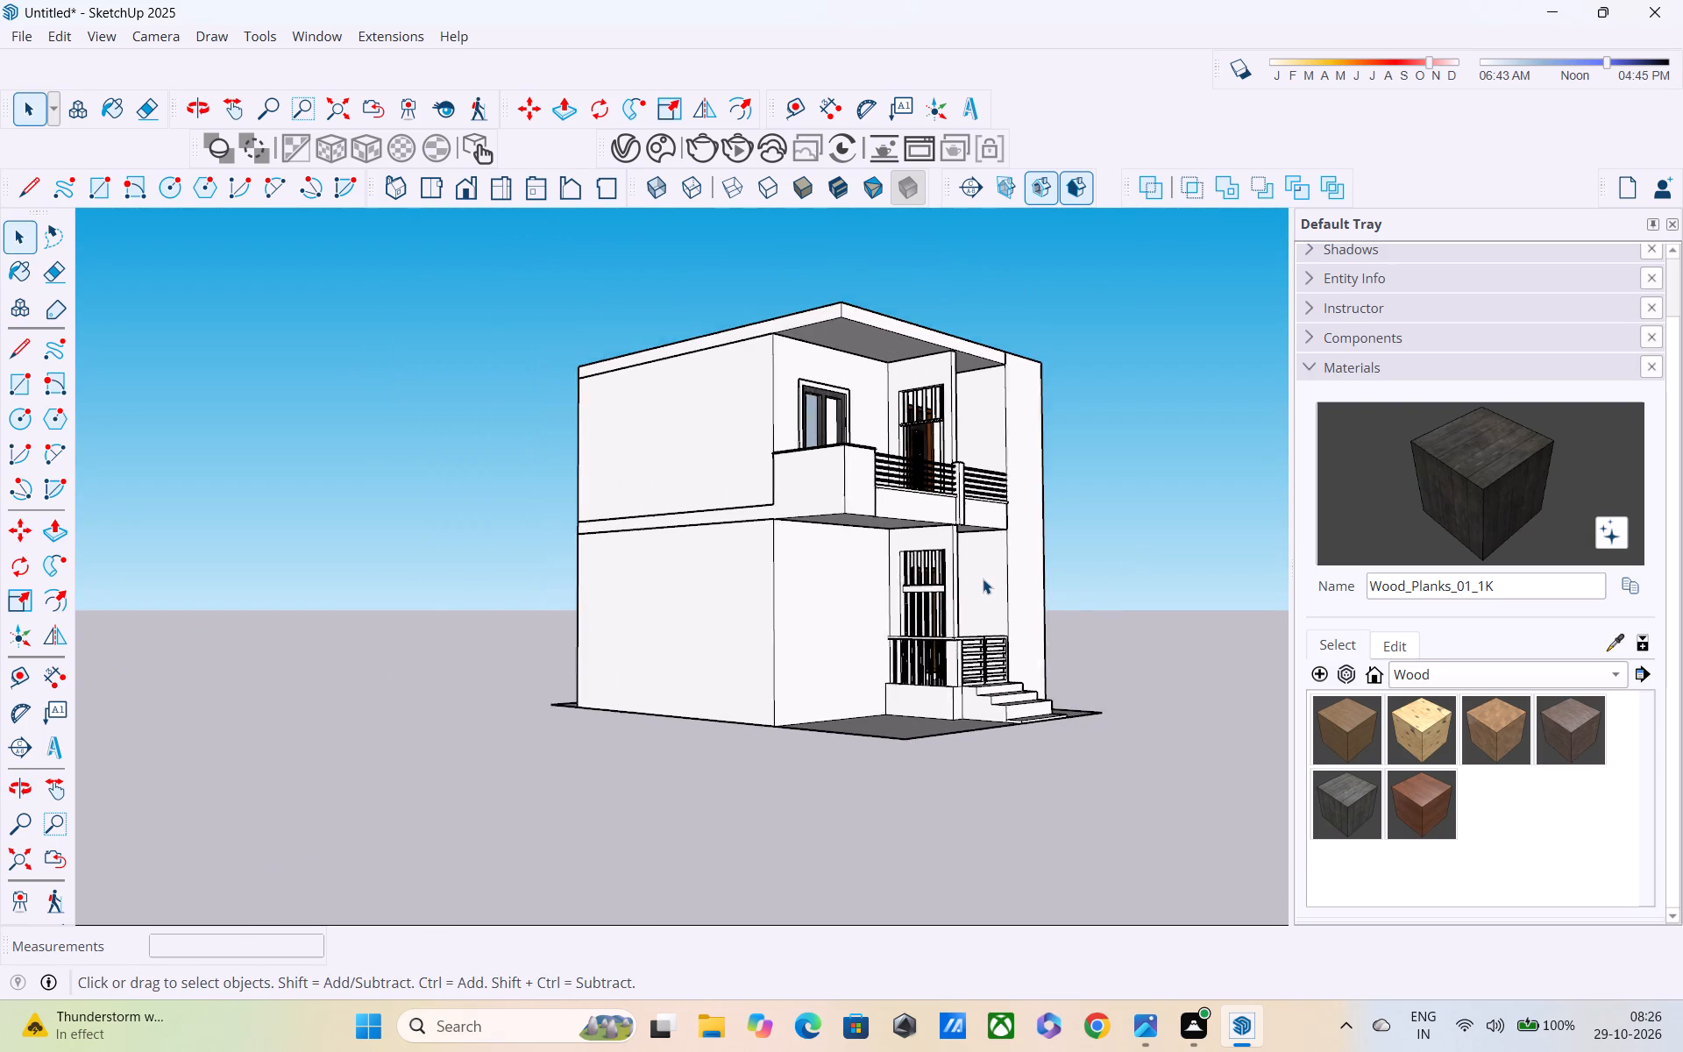
scroll(983, 579, down, 3)
middle_drag(982, 579, 1016, 558)
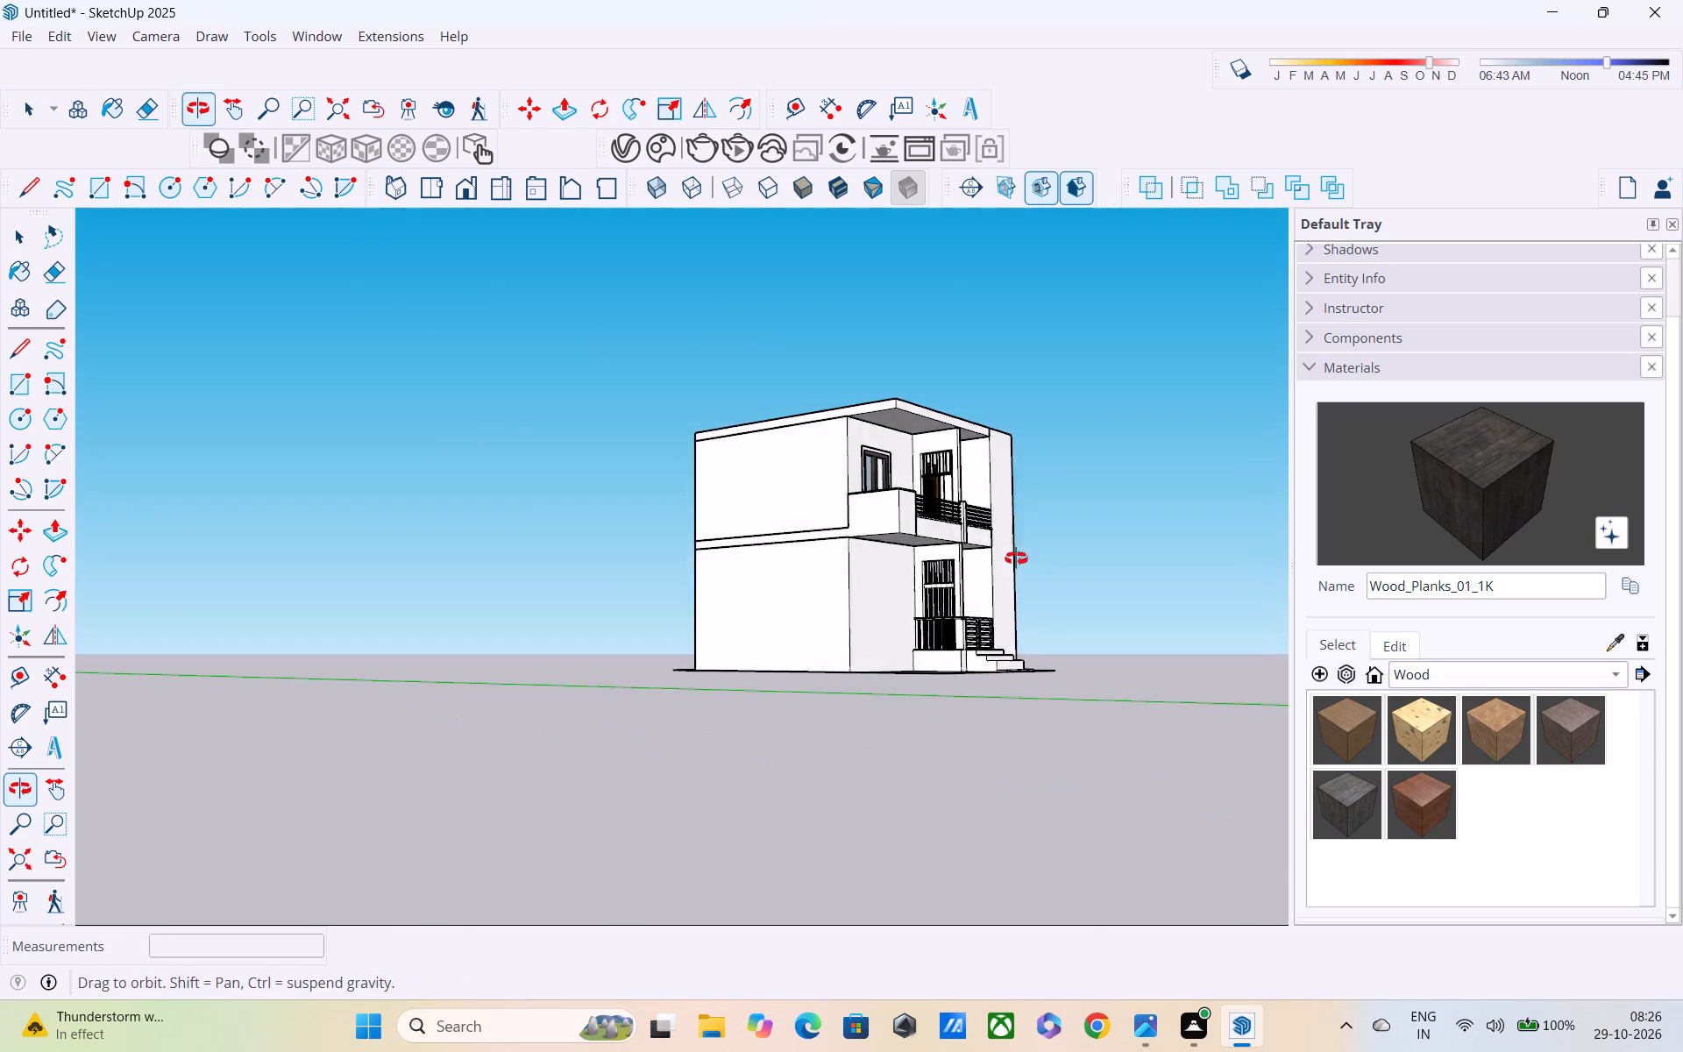
middle_drag(1016, 558, 1018, 558)
scroll(1015, 549, up, 1)
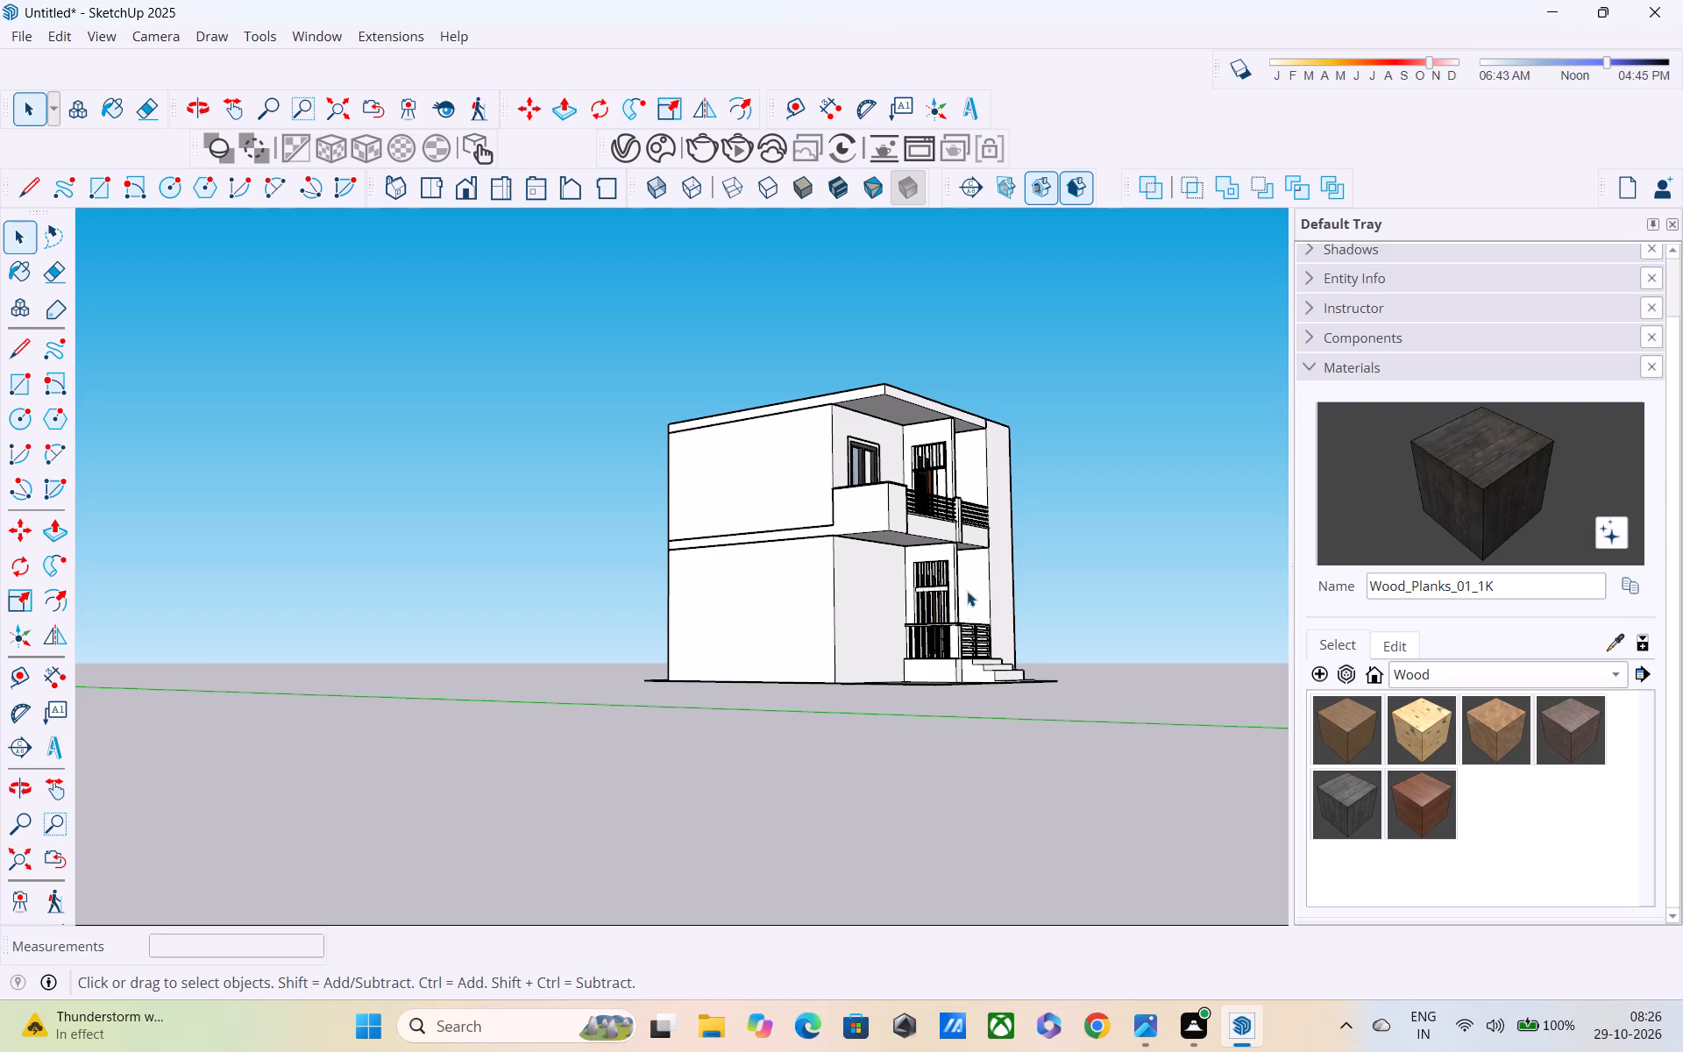
middle_drag(801, 701, 452, 837)
scroll(637, 725, up, 2)
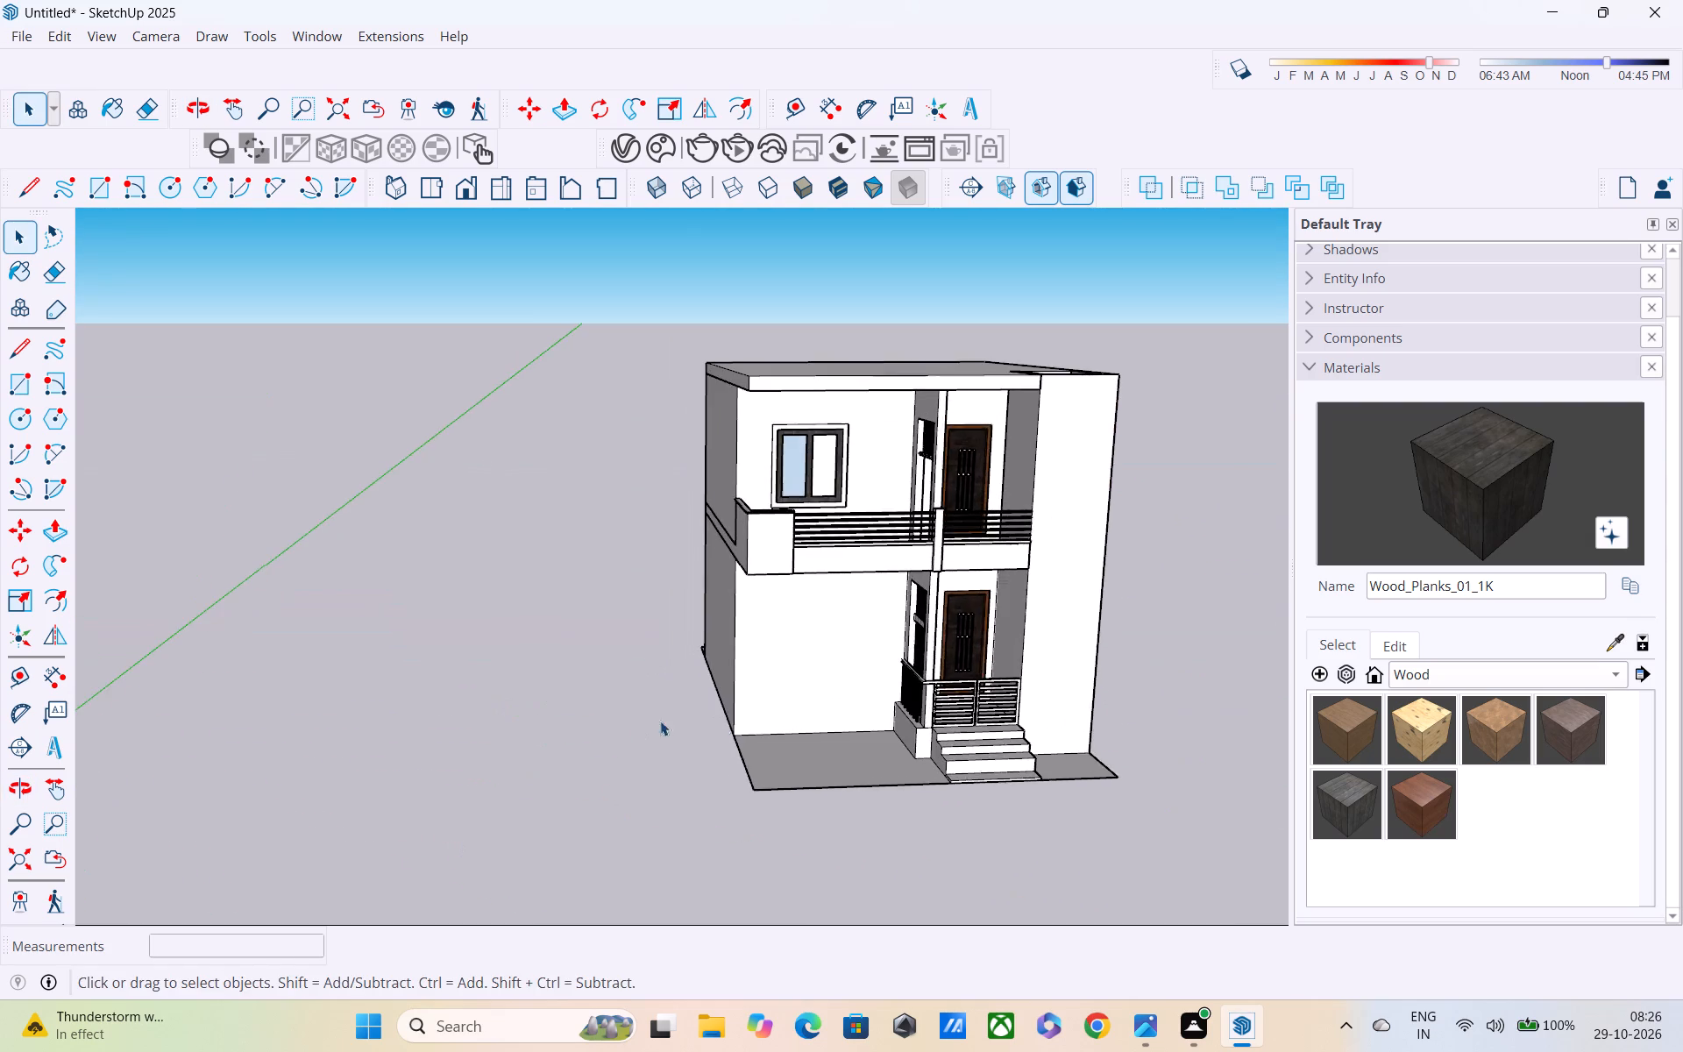
middle_drag(818, 719, 906, 701)
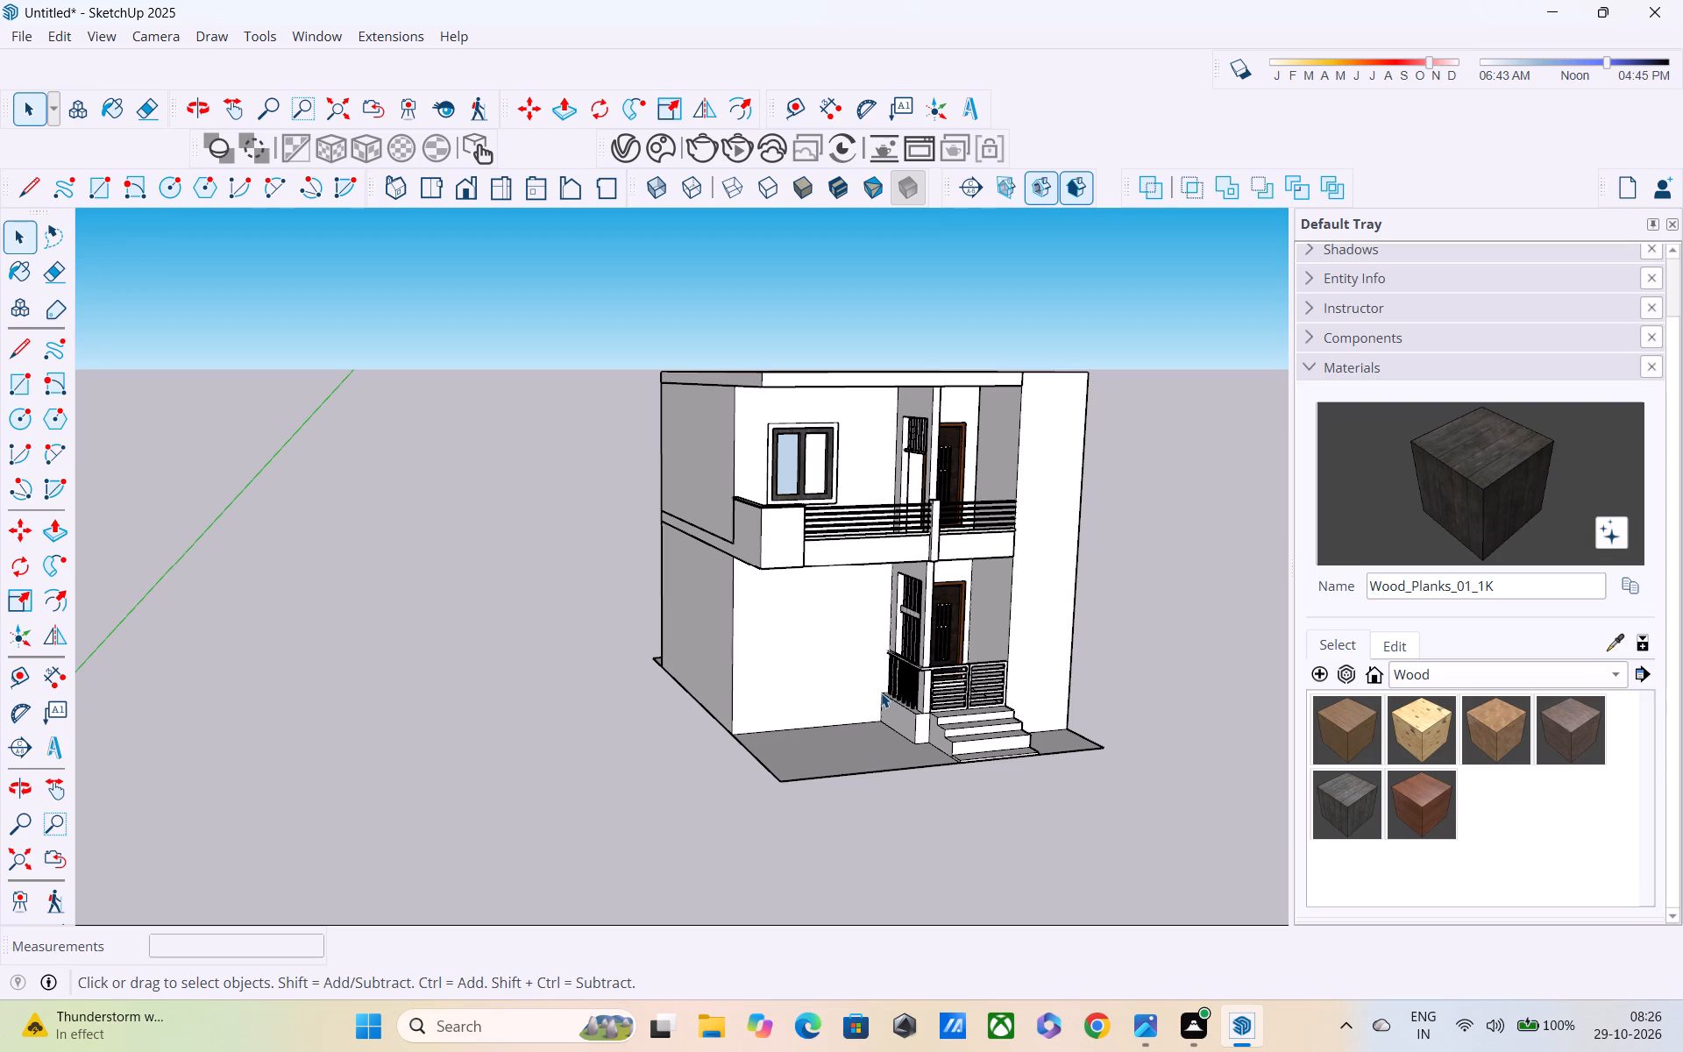
middle_drag(802, 723, 866, 612)
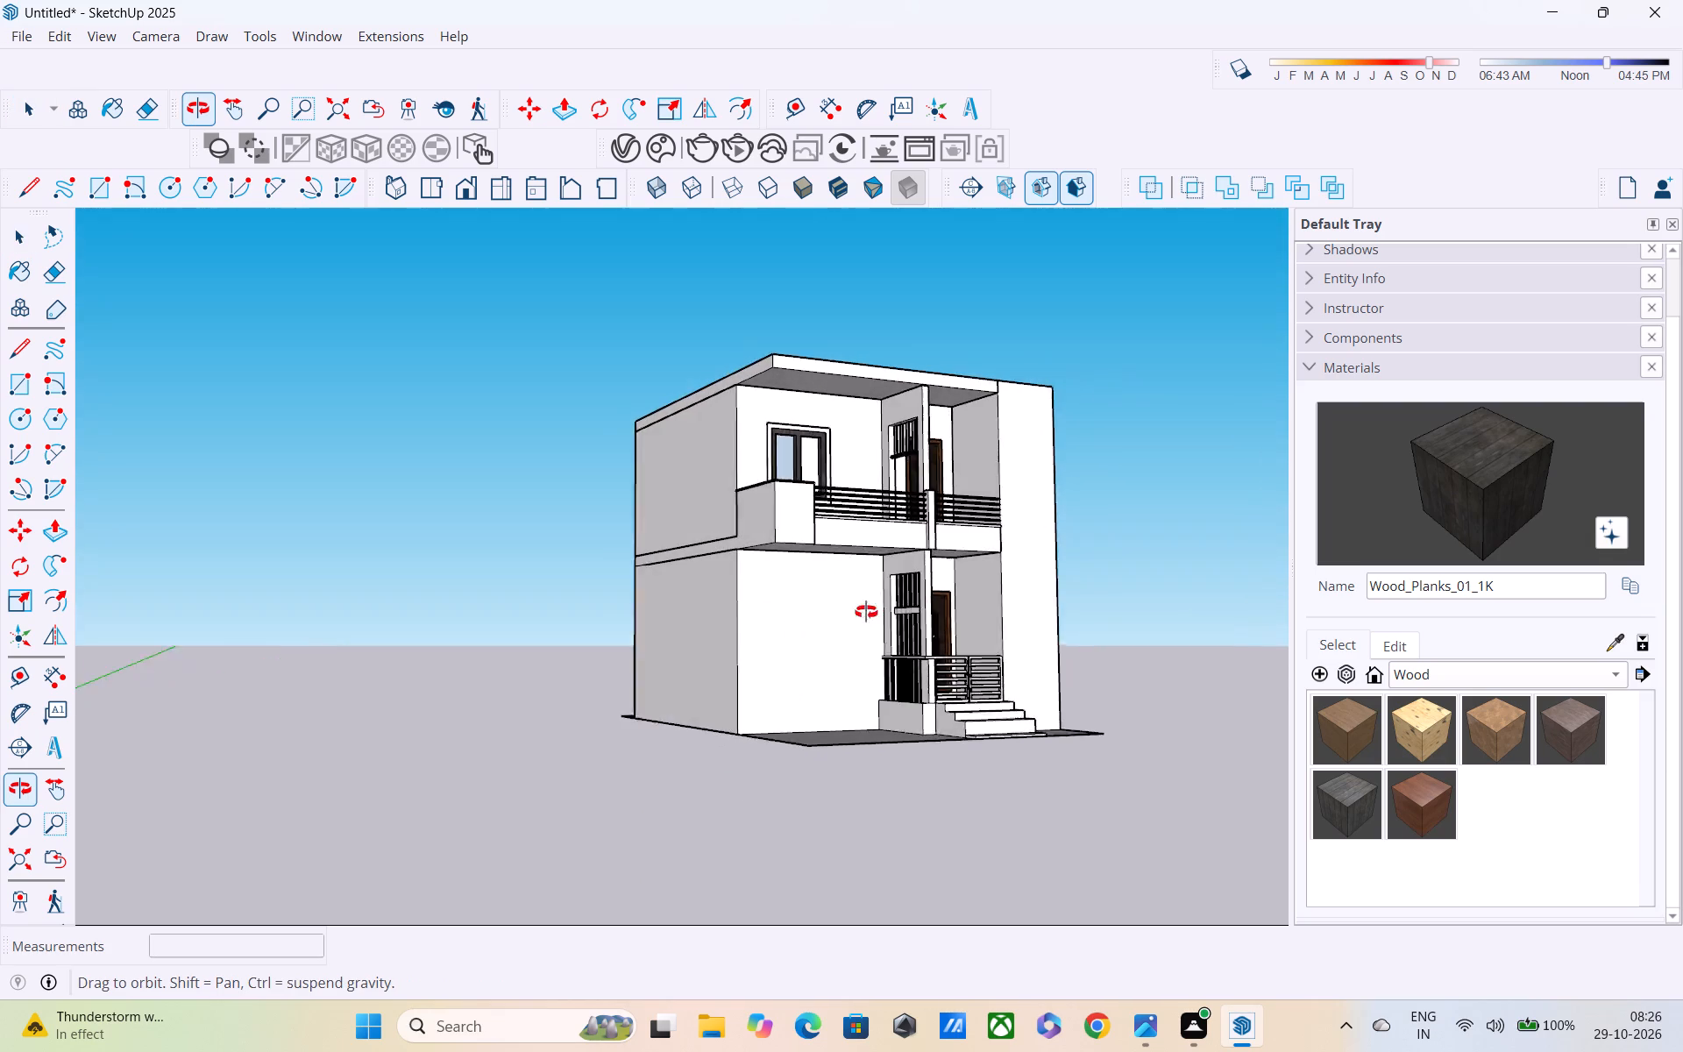
middle_drag(866, 612, 982, 594)
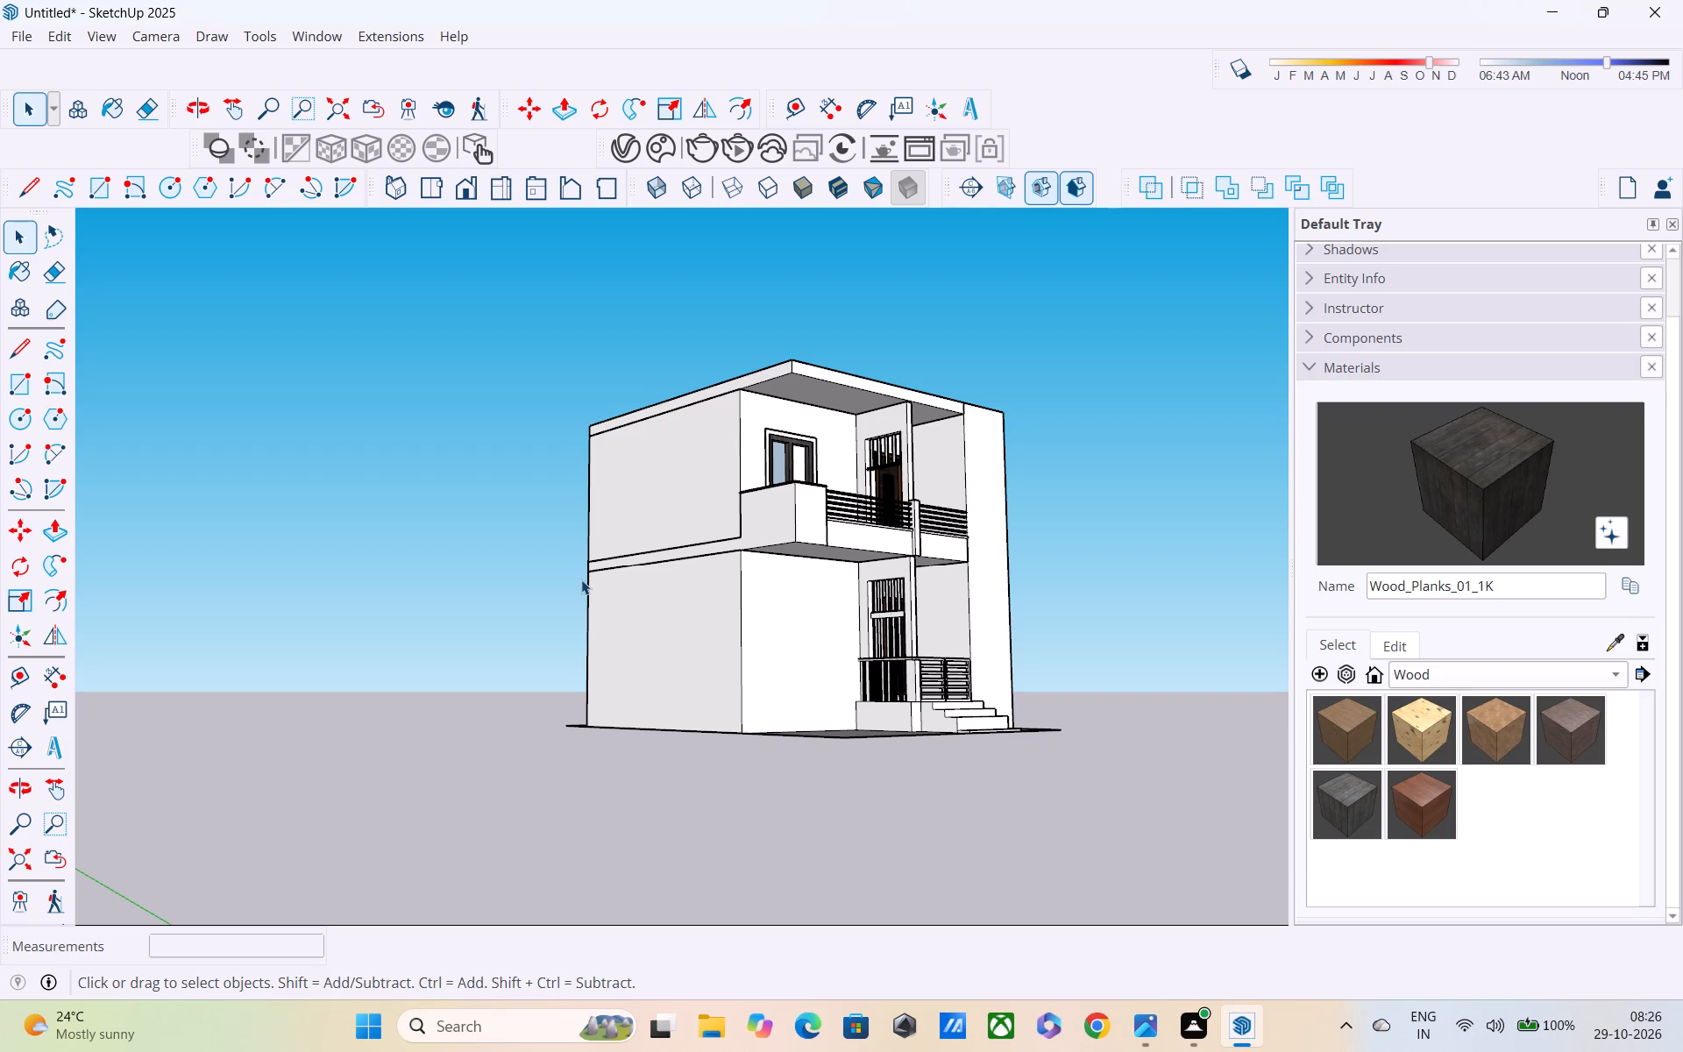
scroll(581, 579, down, 3)
middle_drag(757, 475, 757, 709)
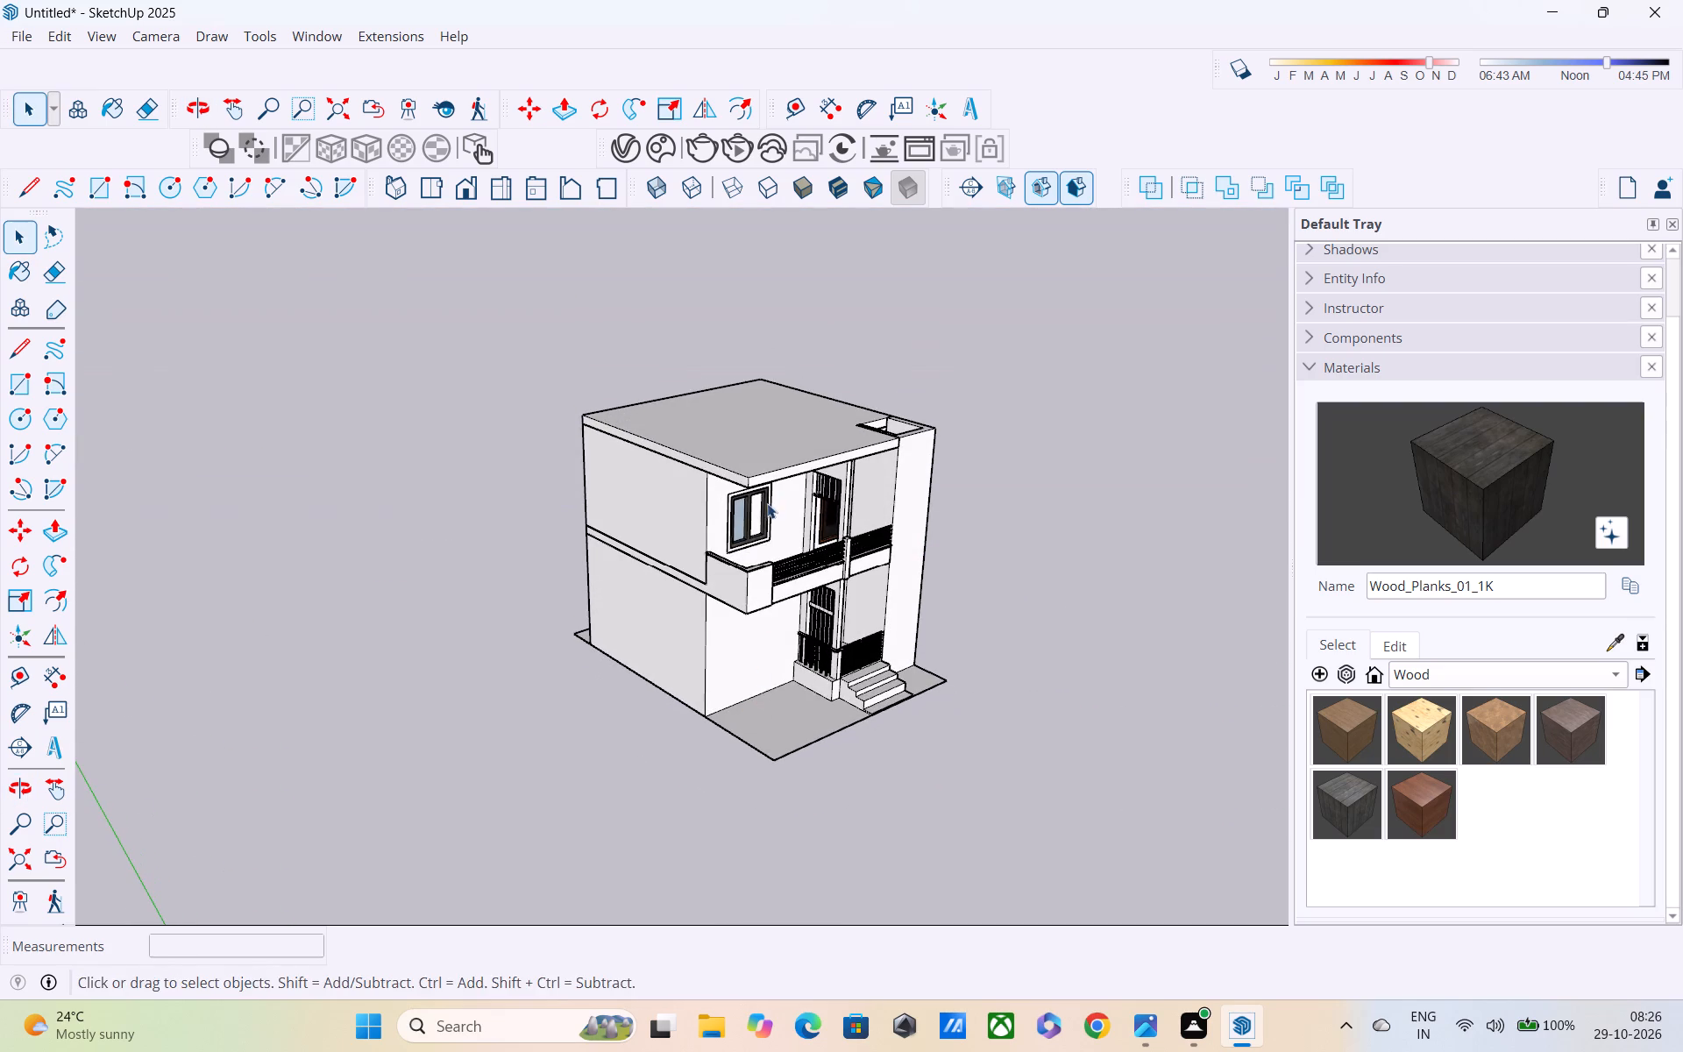
middle_drag(776, 621, 785, 706)
middle_drag(799, 475, 785, 601)
scroll(818, 519, up, 4)
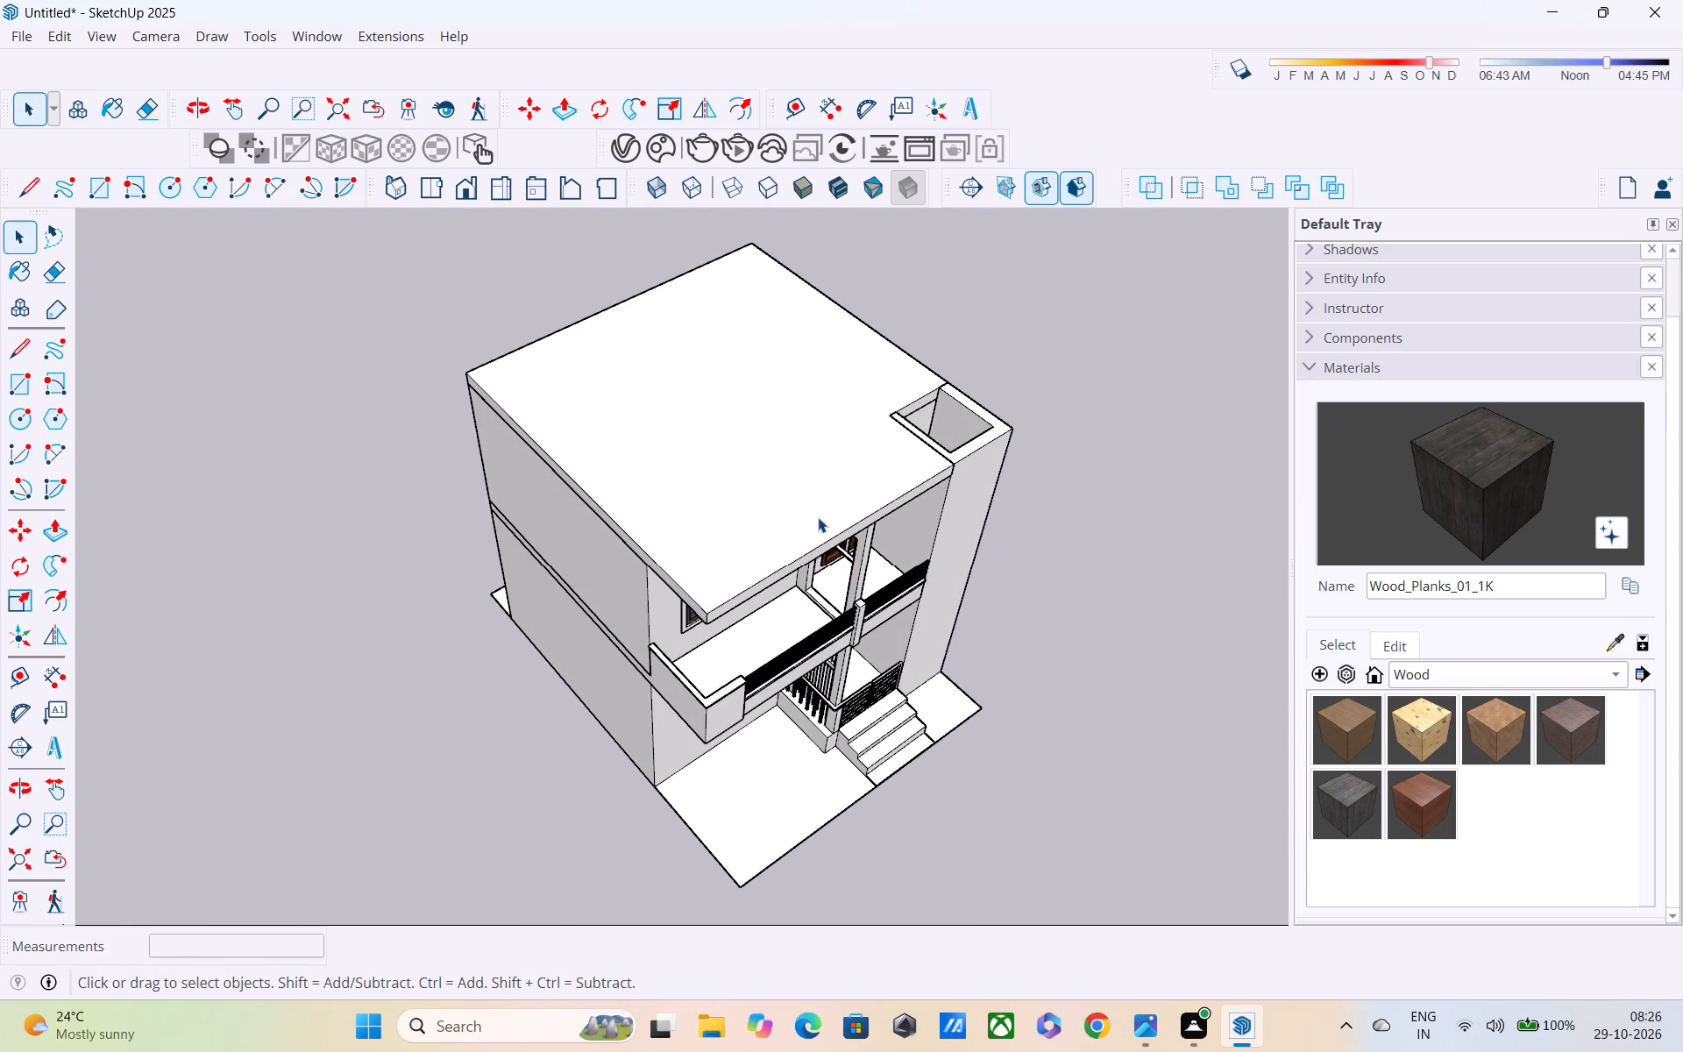
scroll(818, 517, down, 6)
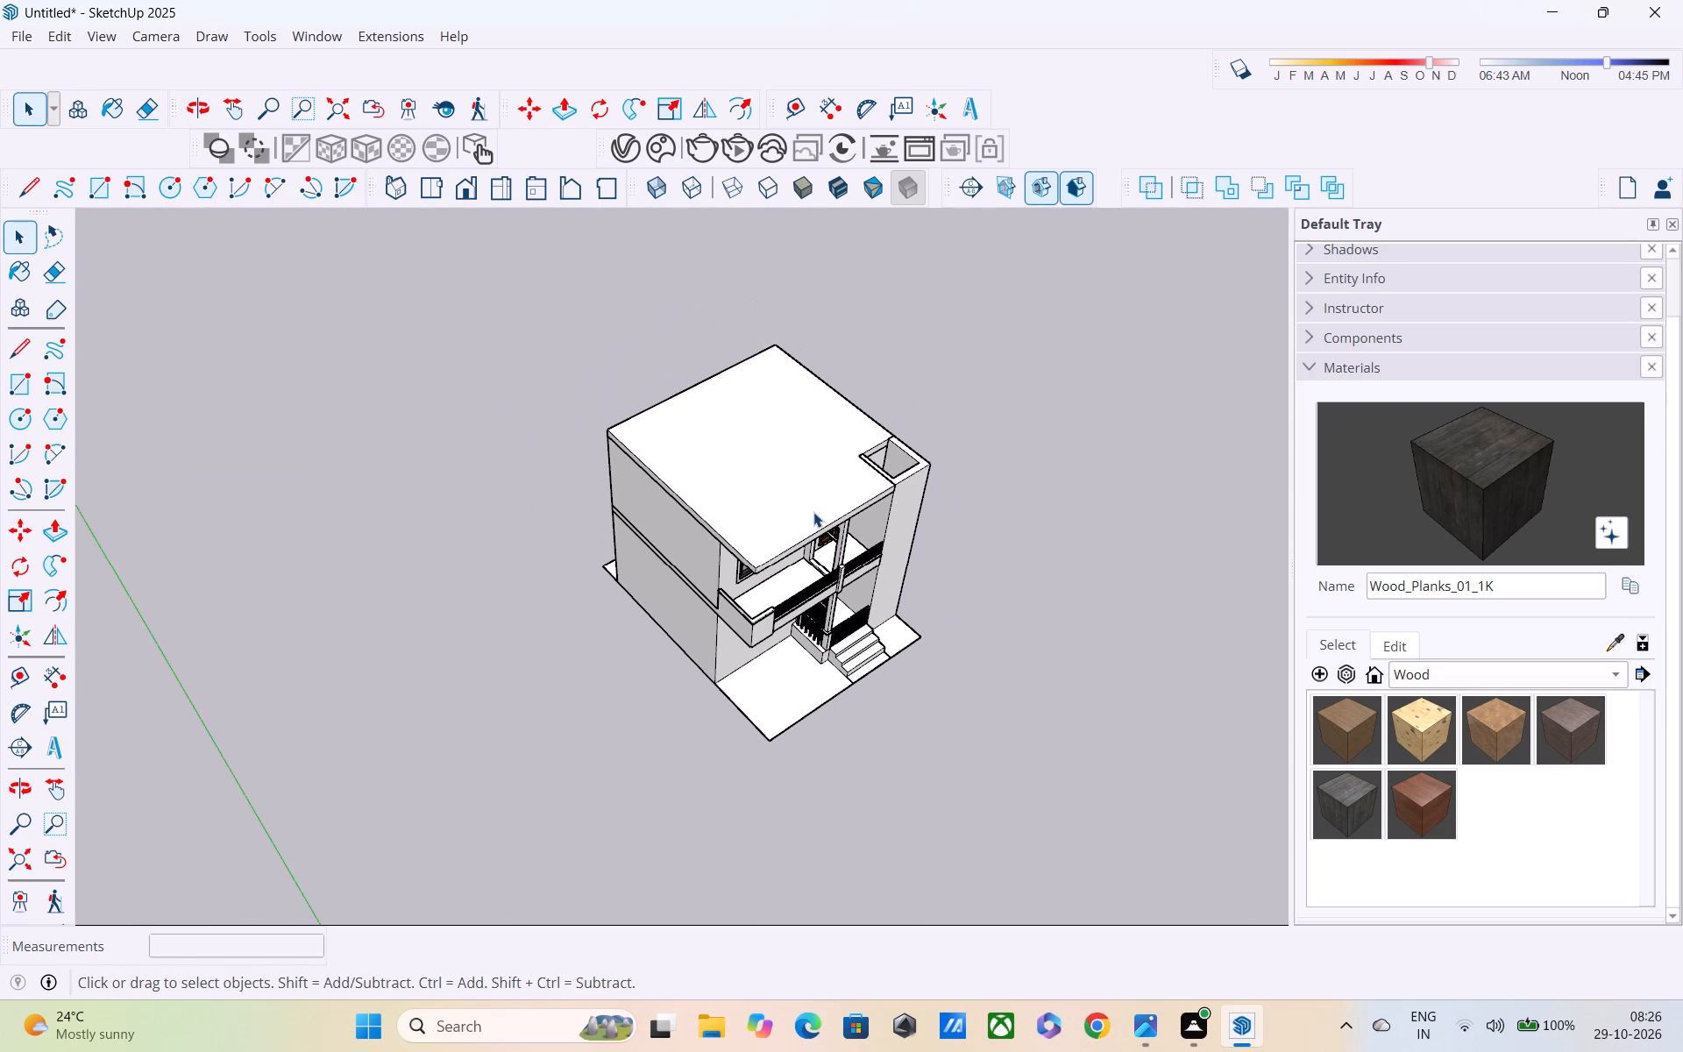
scroll(813, 512, down, 3)
Raise the top face of the hollow corner column above the roof by 3' with Push/Pull.
middle_drag(856, 487, 314, 495)
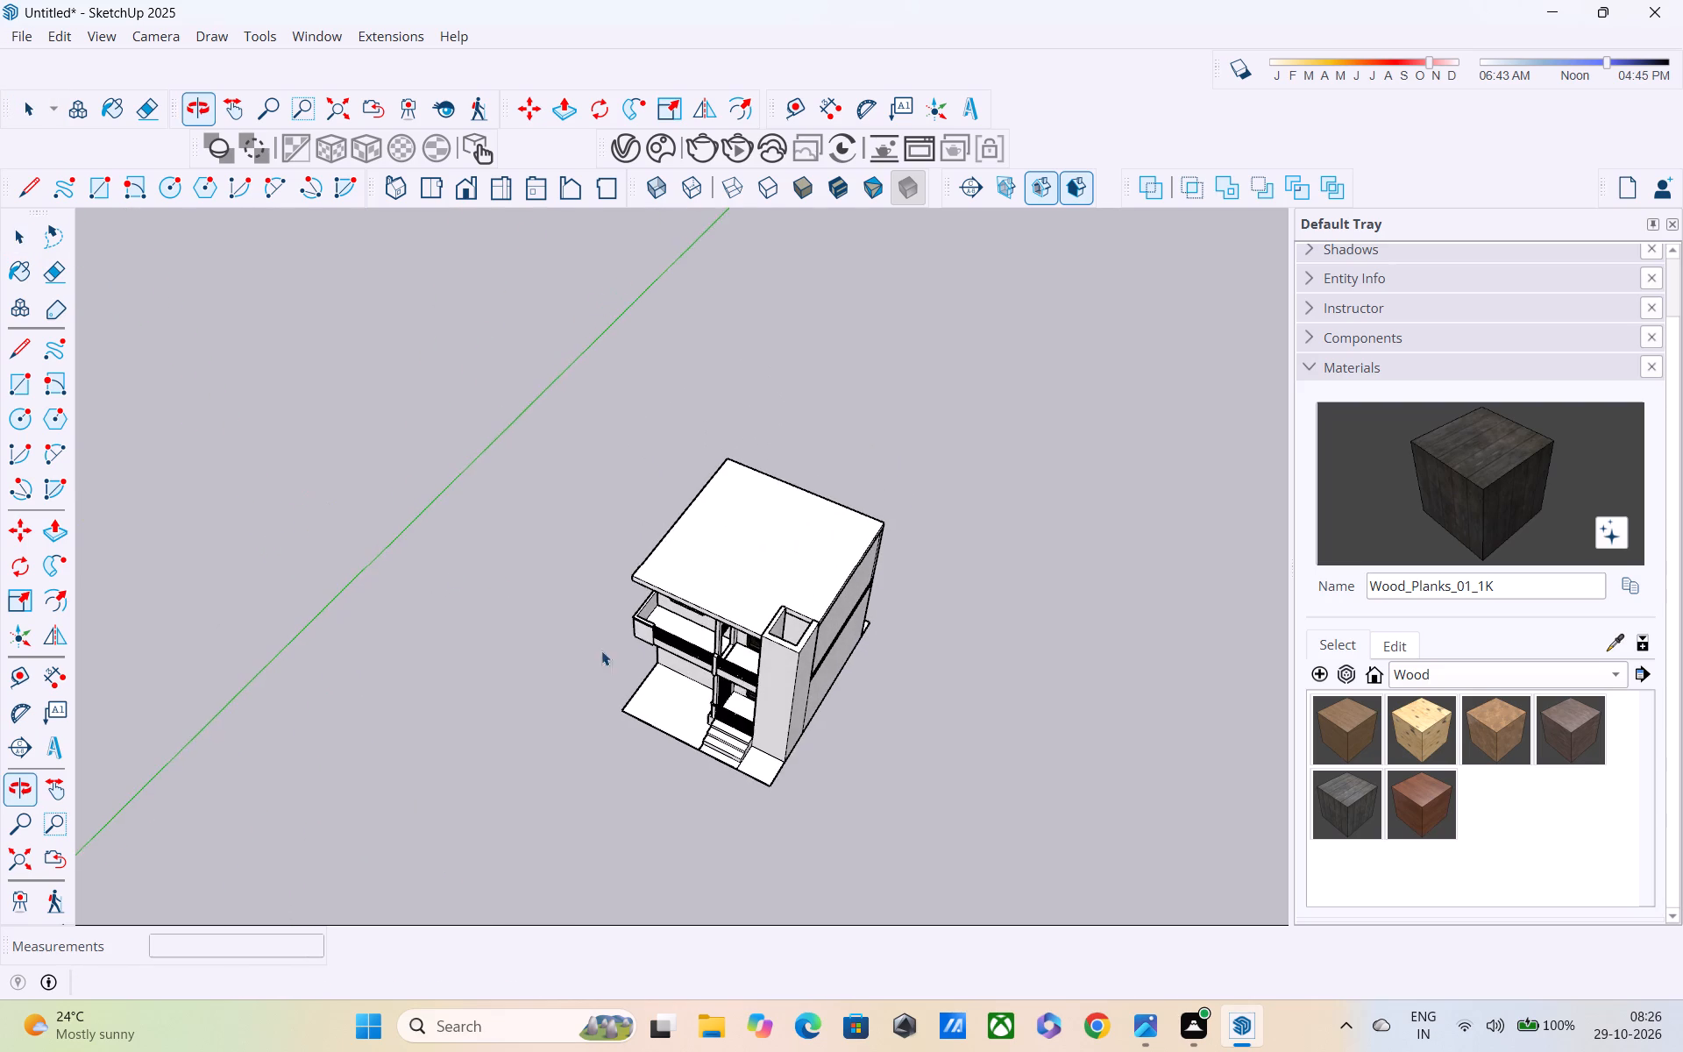
scroll(773, 657, up, 3)
middle_drag(777, 582, 771, 527)
scroll(771, 583, up, 8)
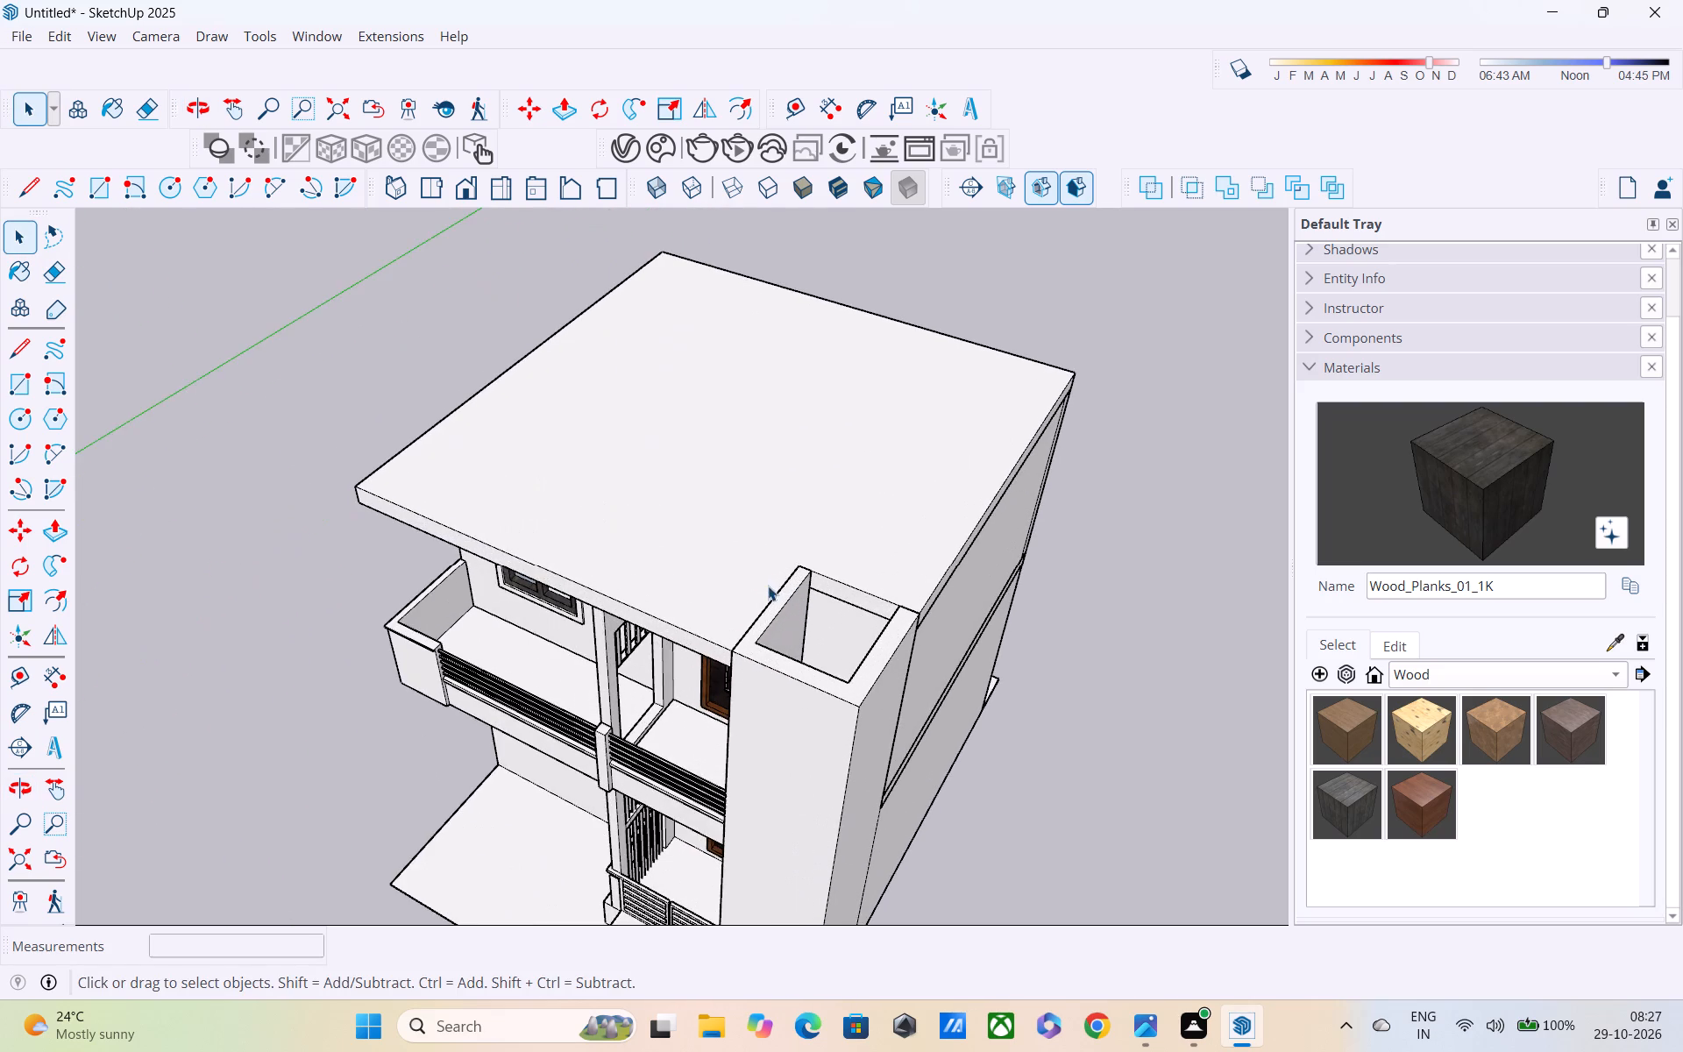
middle_drag(768, 586, 773, 670)
scroll(764, 641, down, 1)
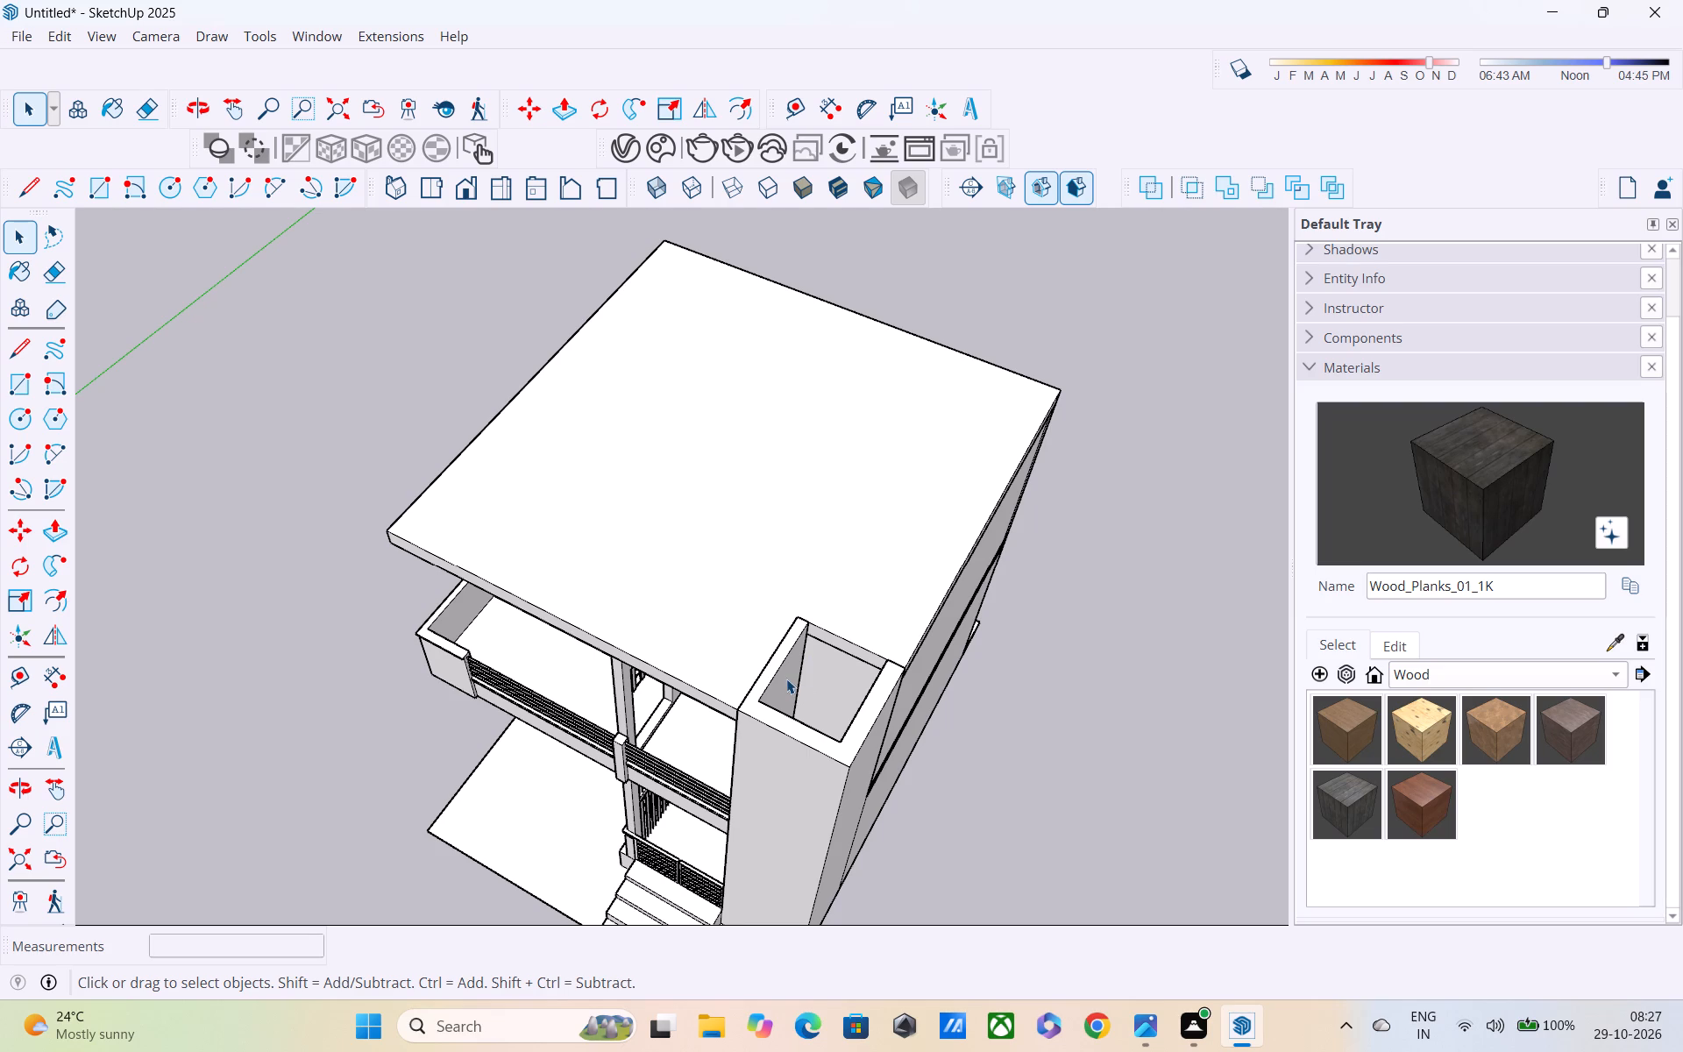
key(p)
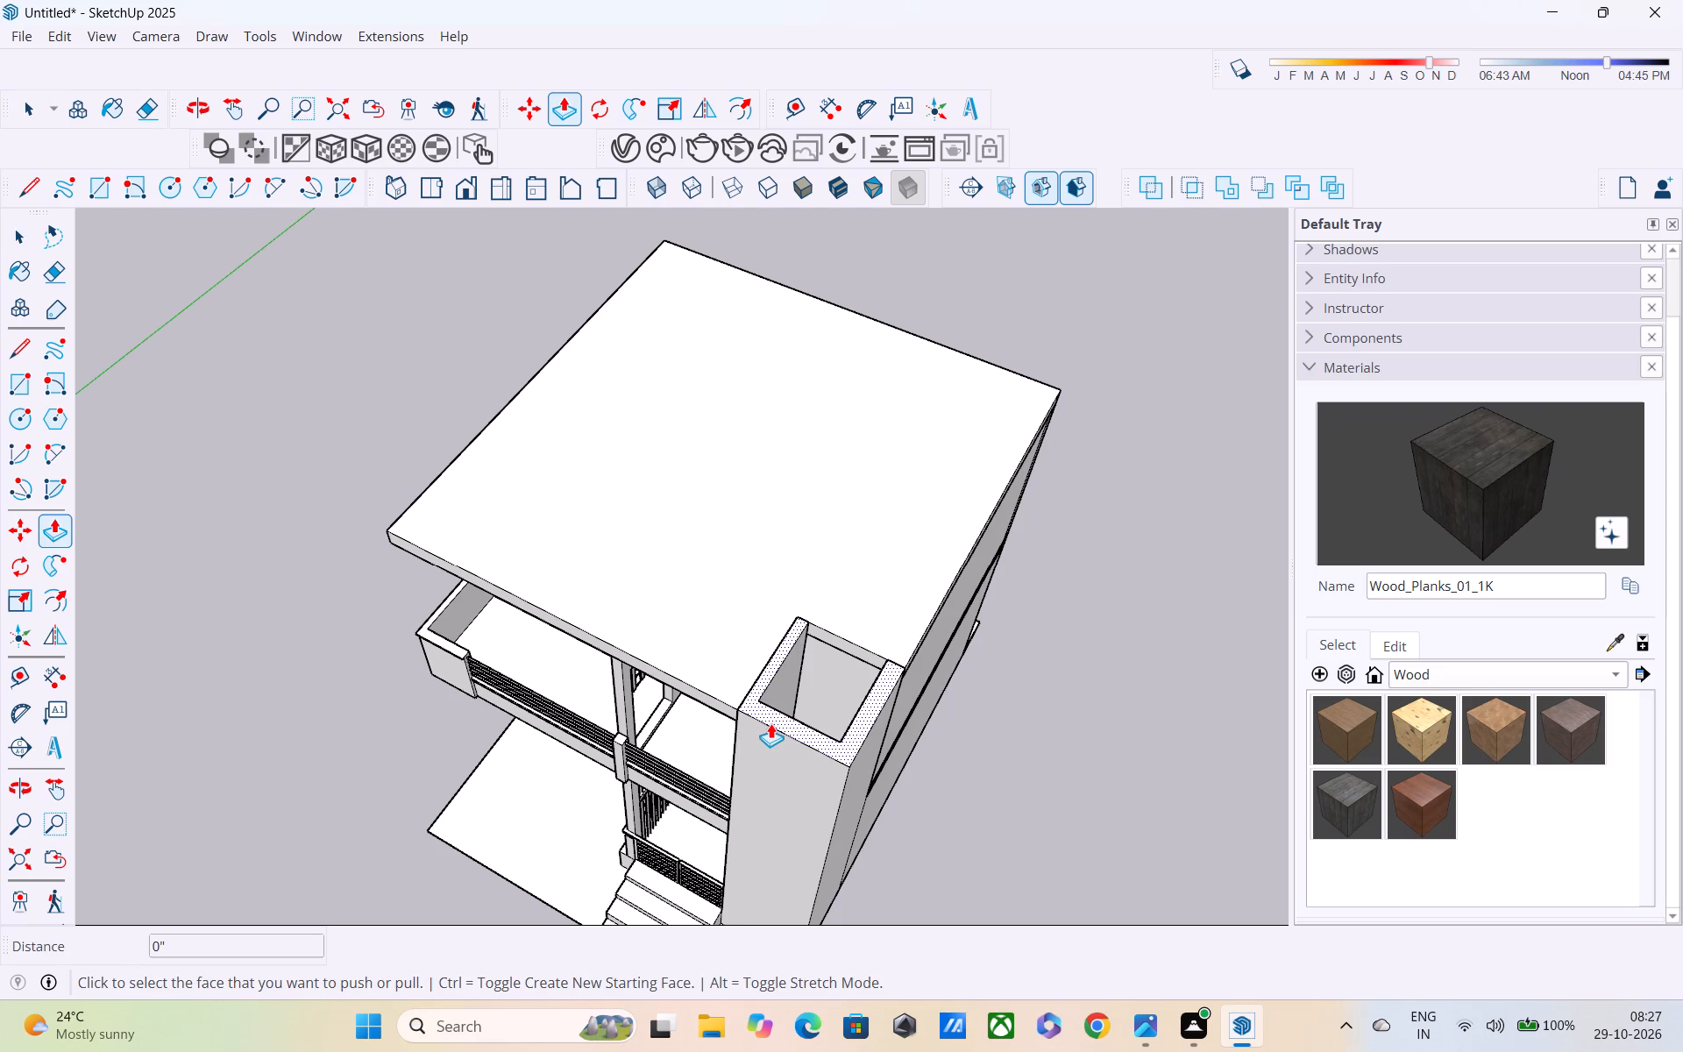
click(770, 723)
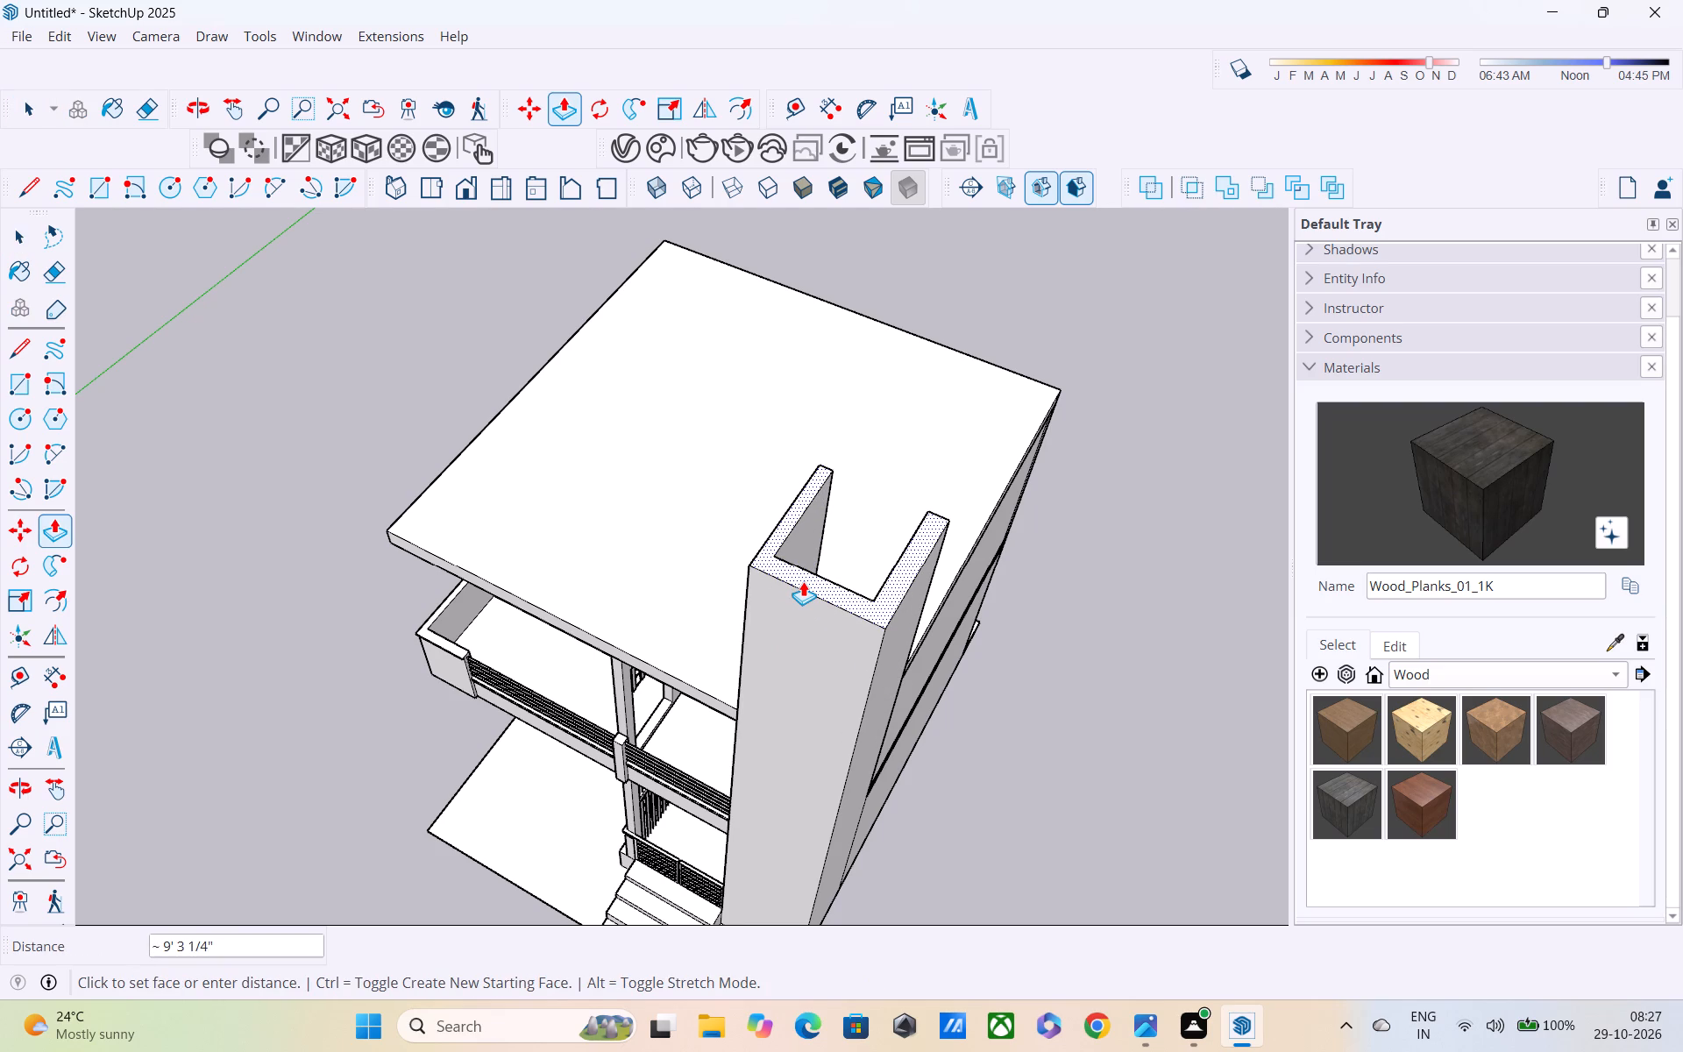
text(3')
key(Return)
Examine the raised corner column from the front and side, and briefly open the roof slab for editing.
middle_drag(800, 615, 1352, 299)
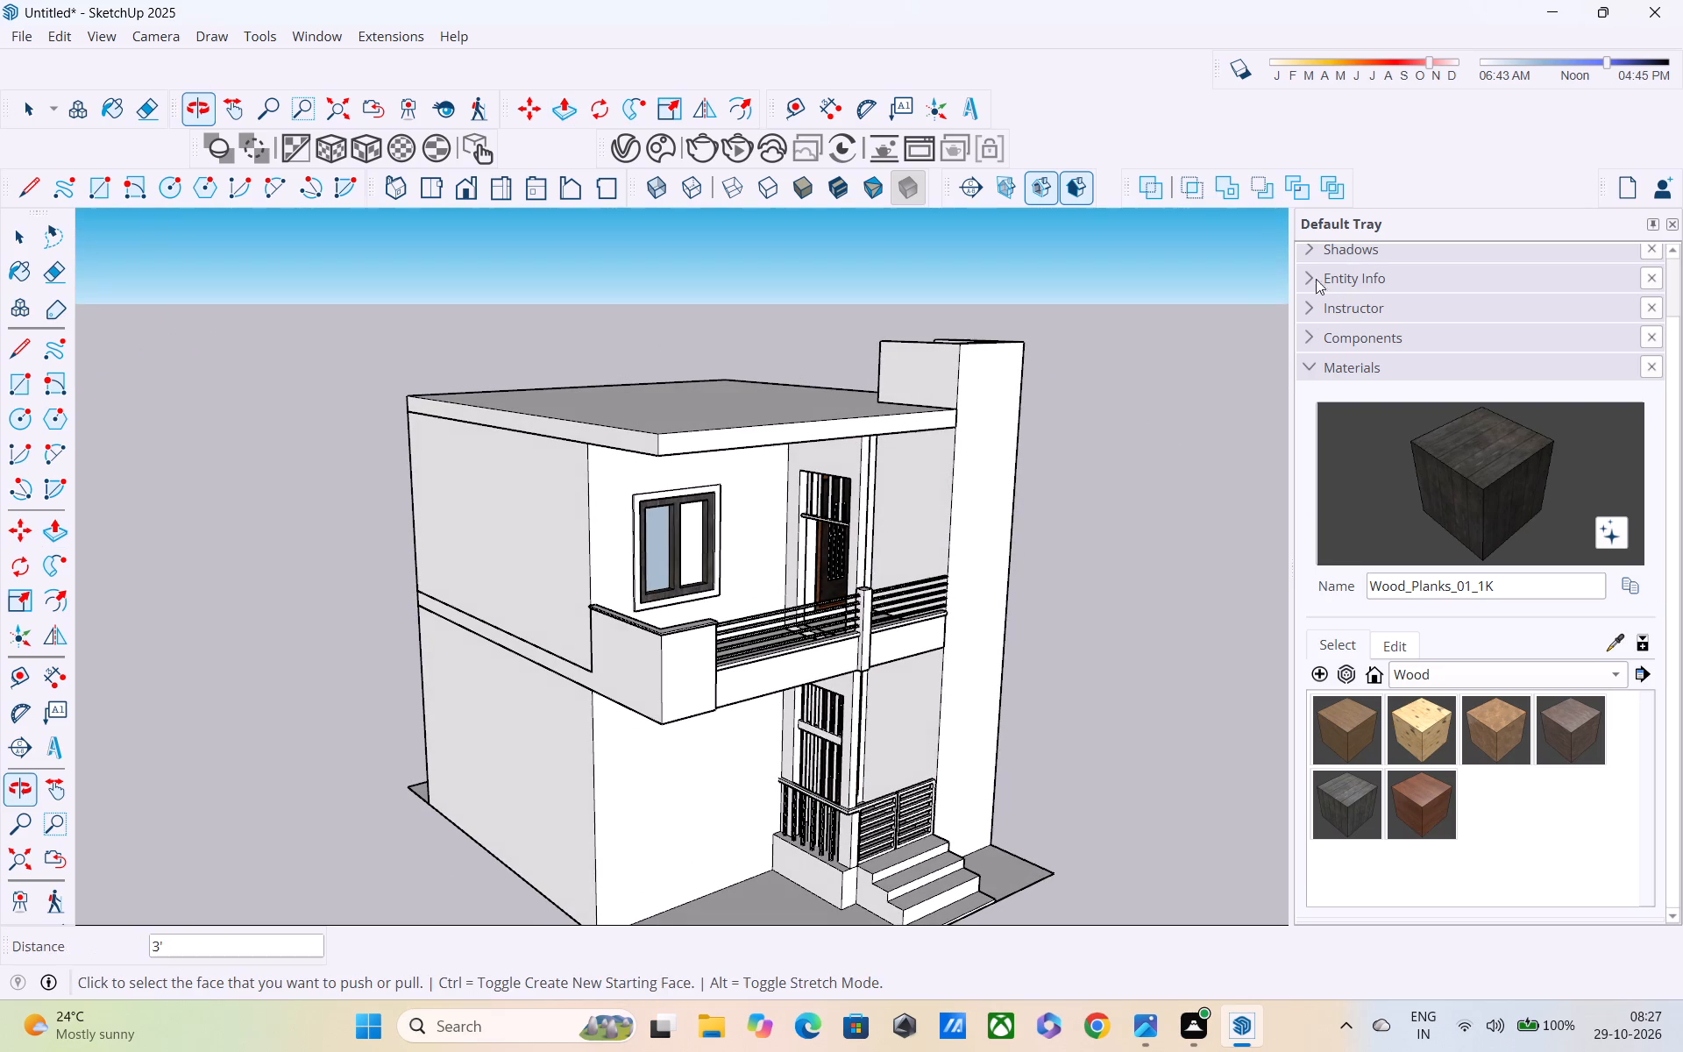
middle_drag(848, 379, 1246, 363)
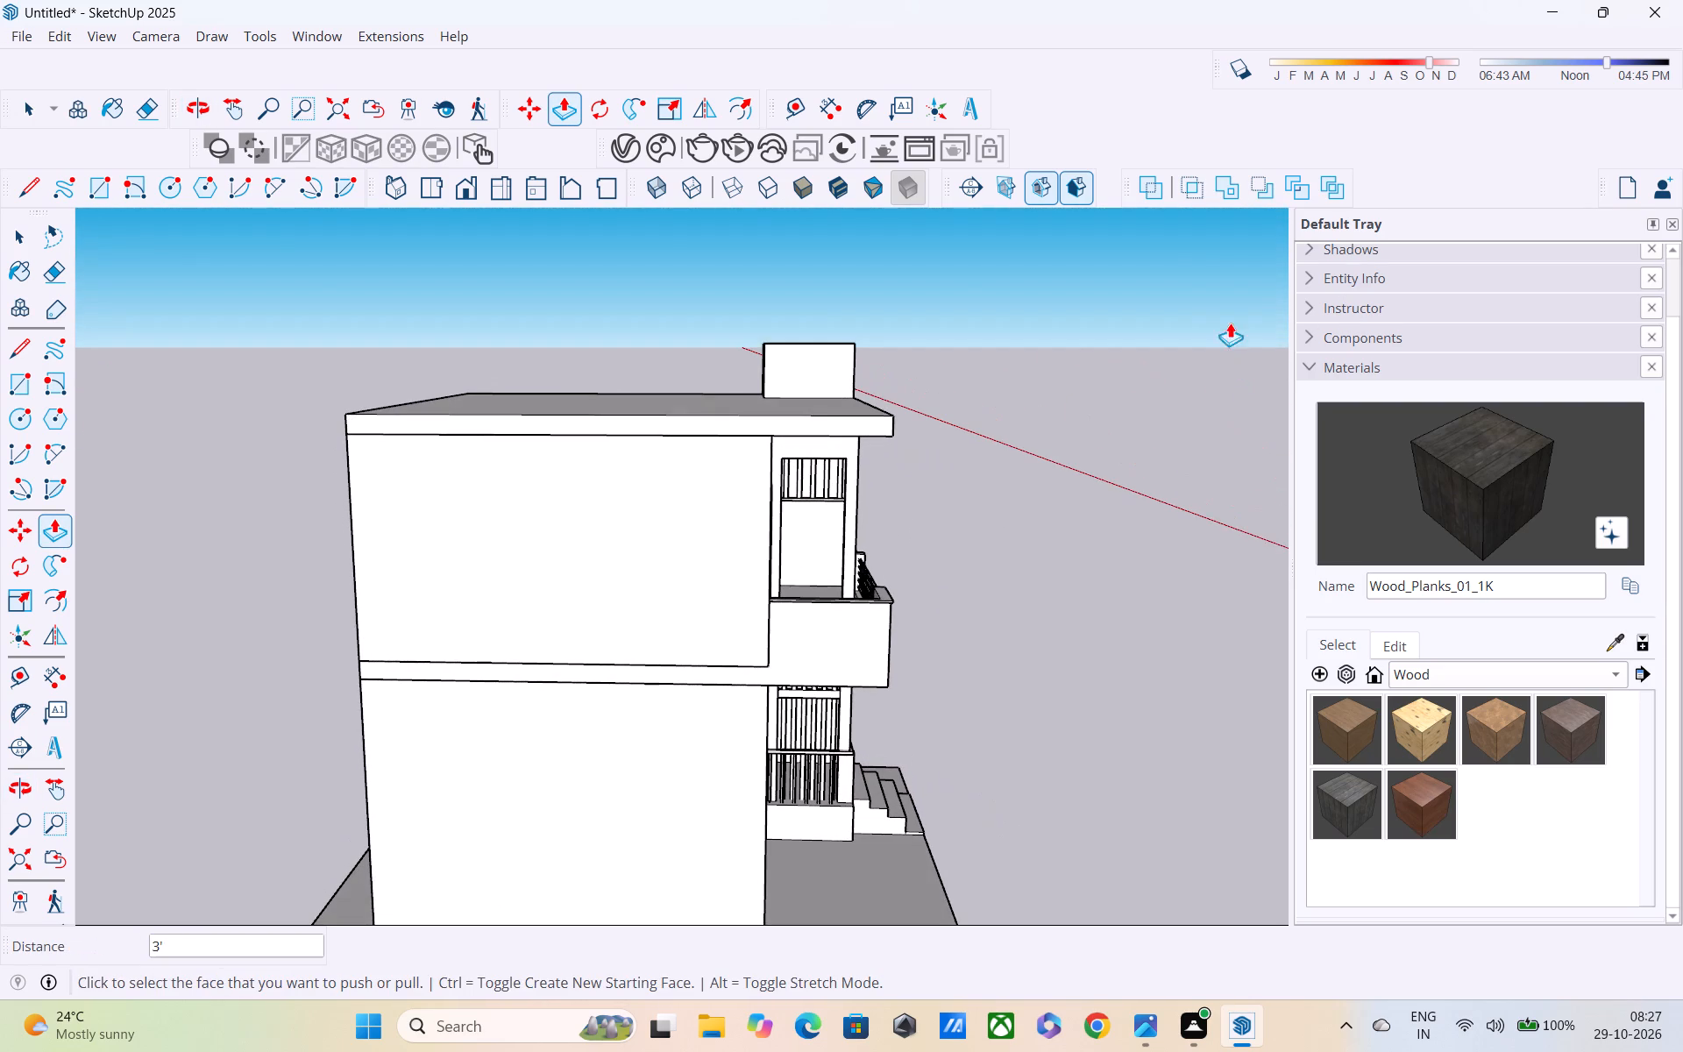
scroll(1201, 258, down, 1)
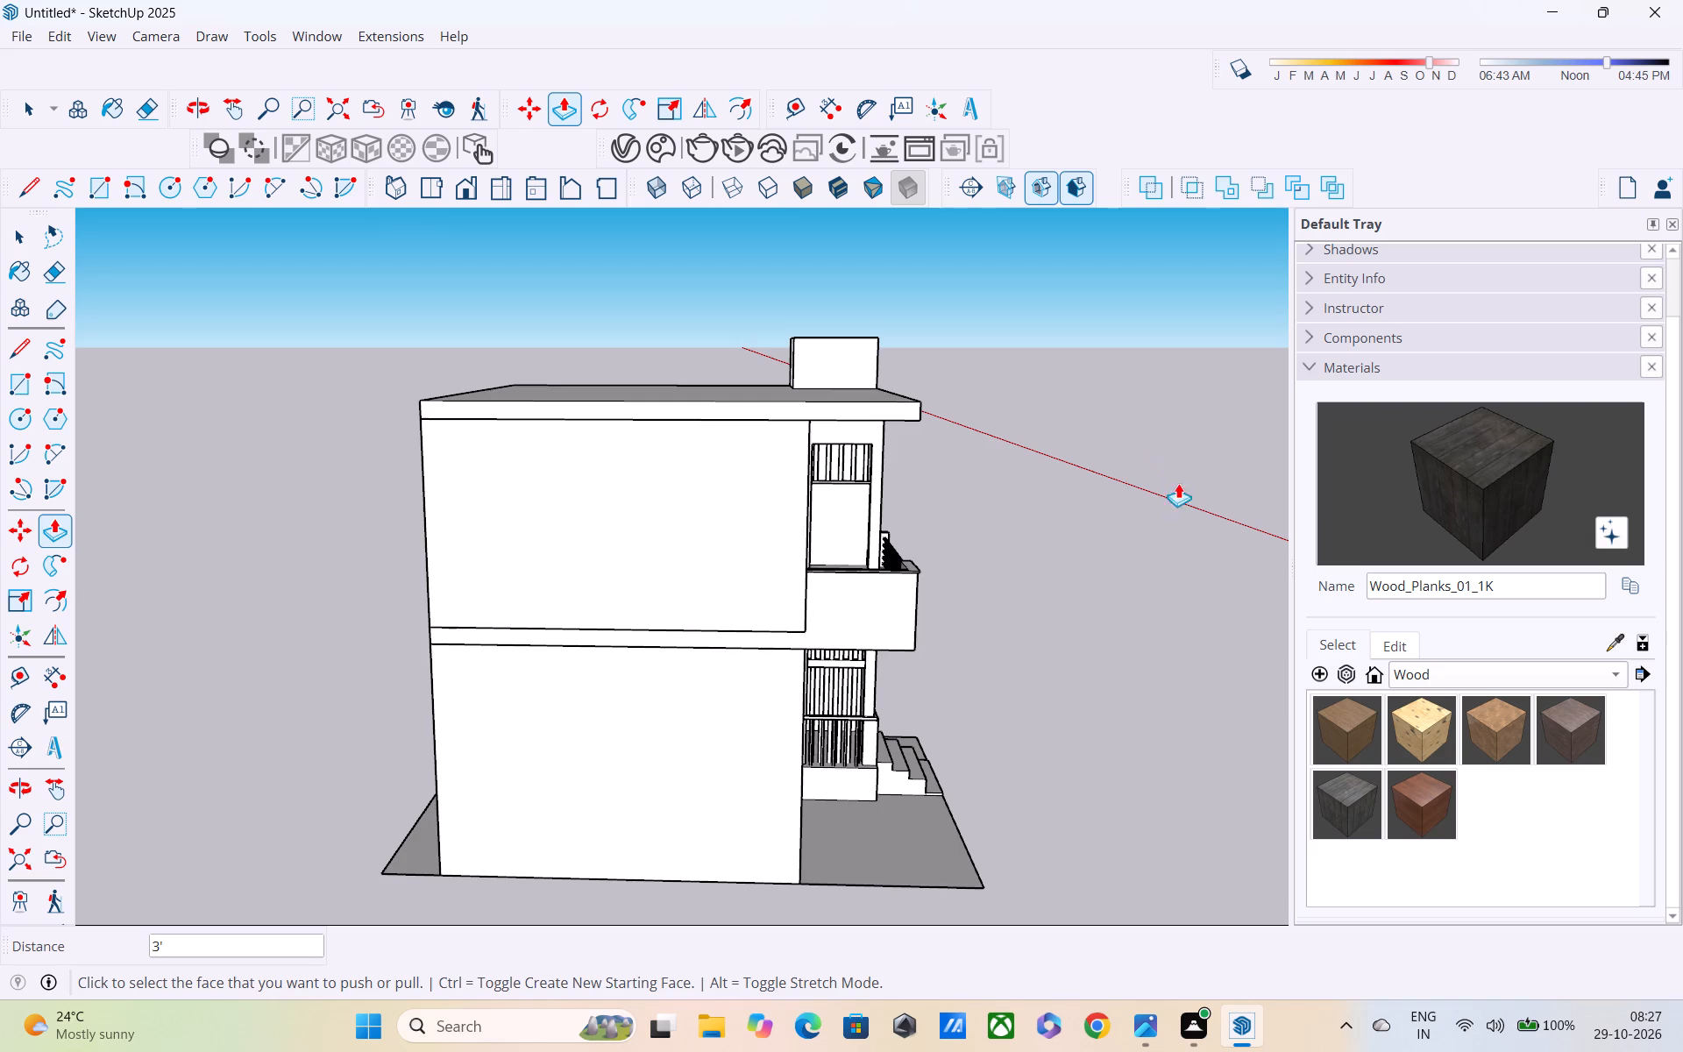
scroll(1100, 480, up, 3)
middle_drag(991, 447, 610, 486)
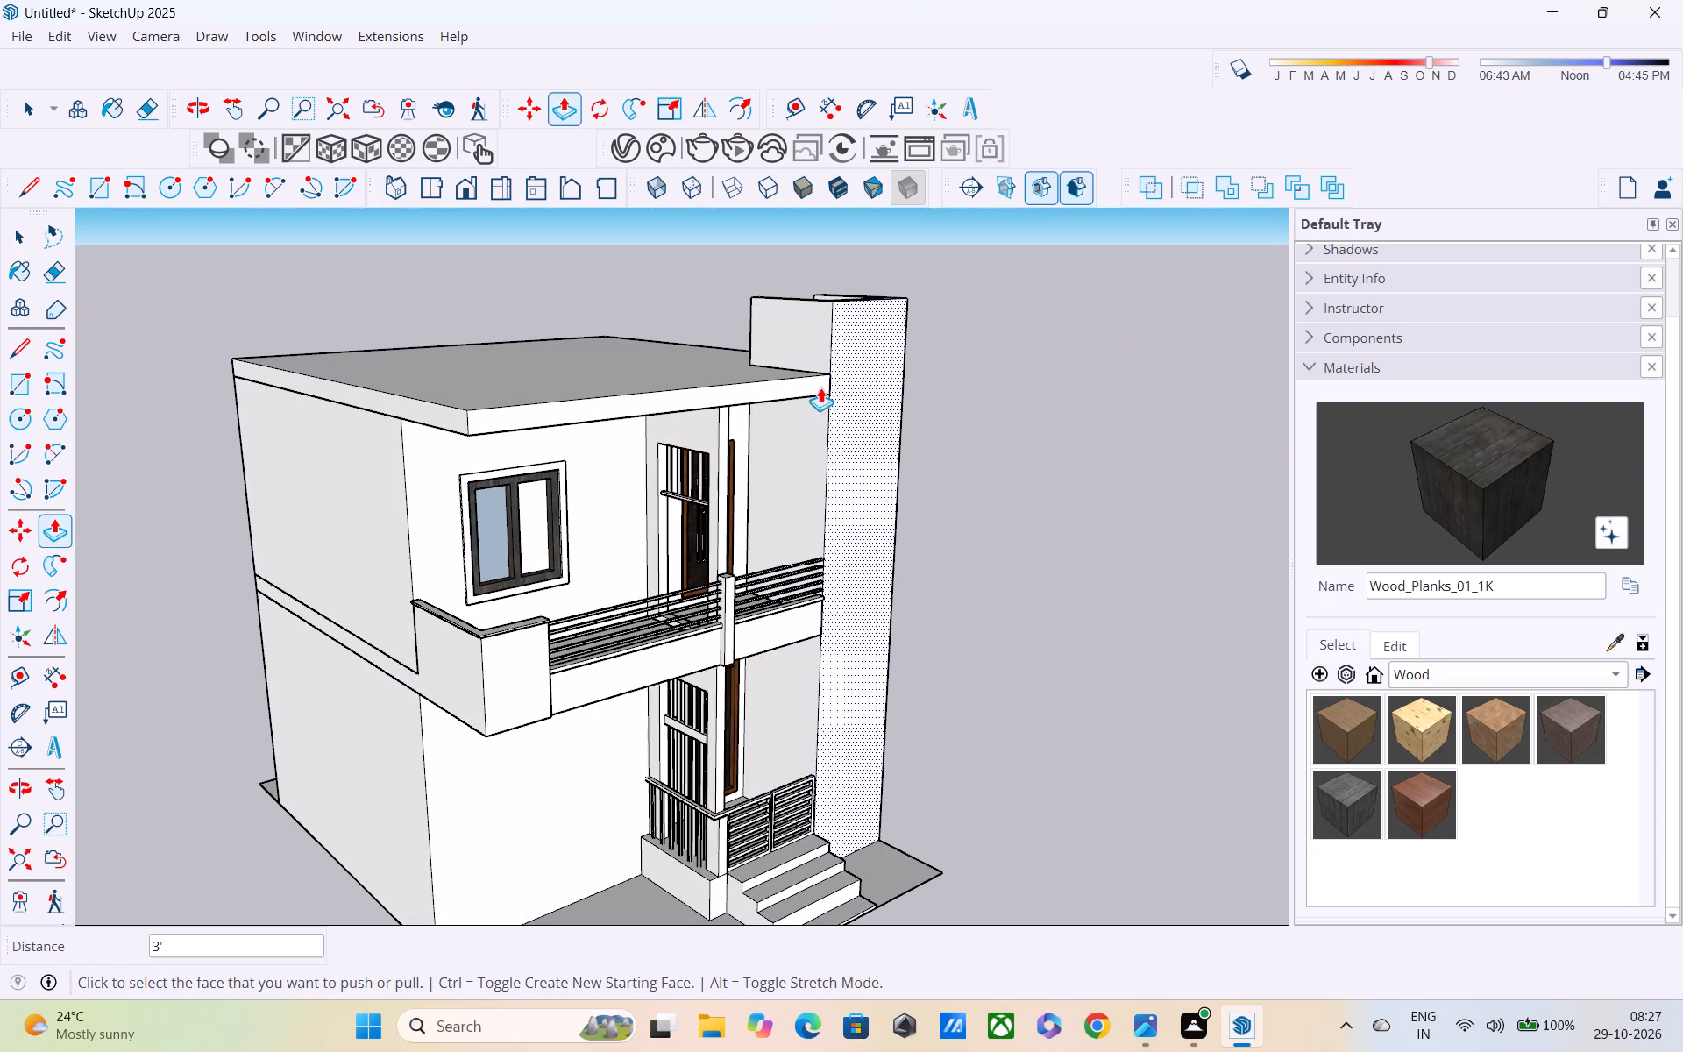
key(space)
double_click(794, 388)
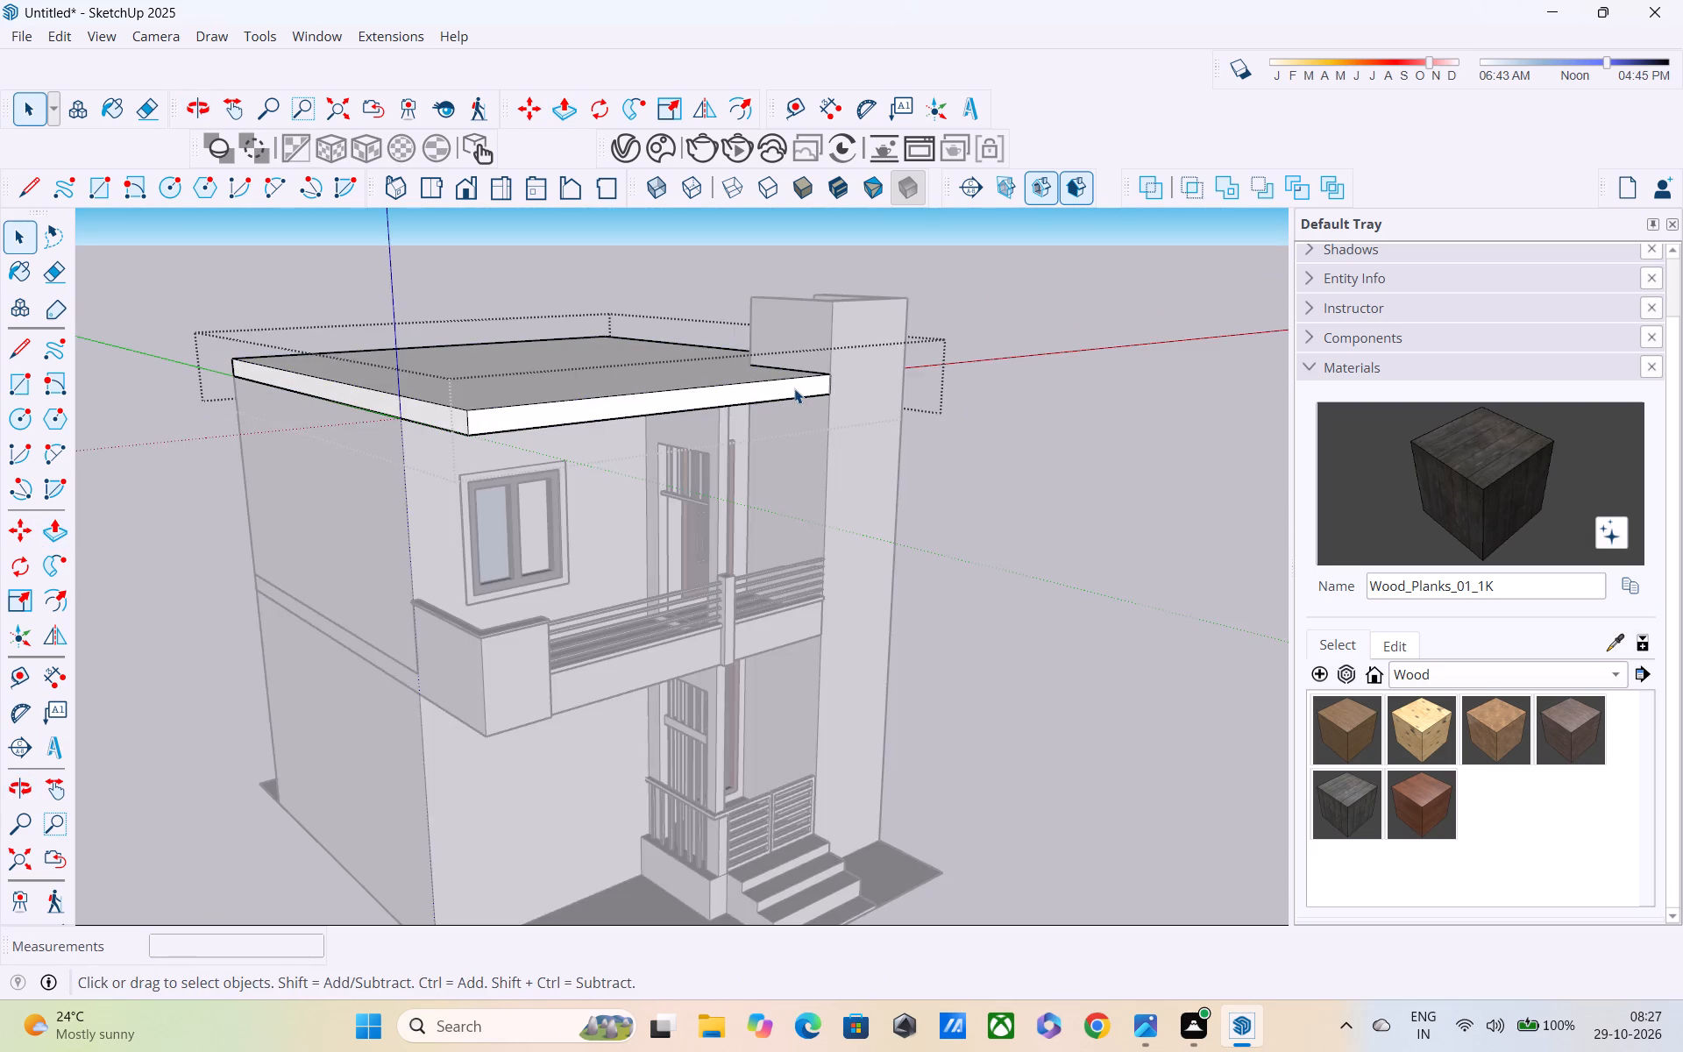
middle_drag(794, 397, 1090, 400)
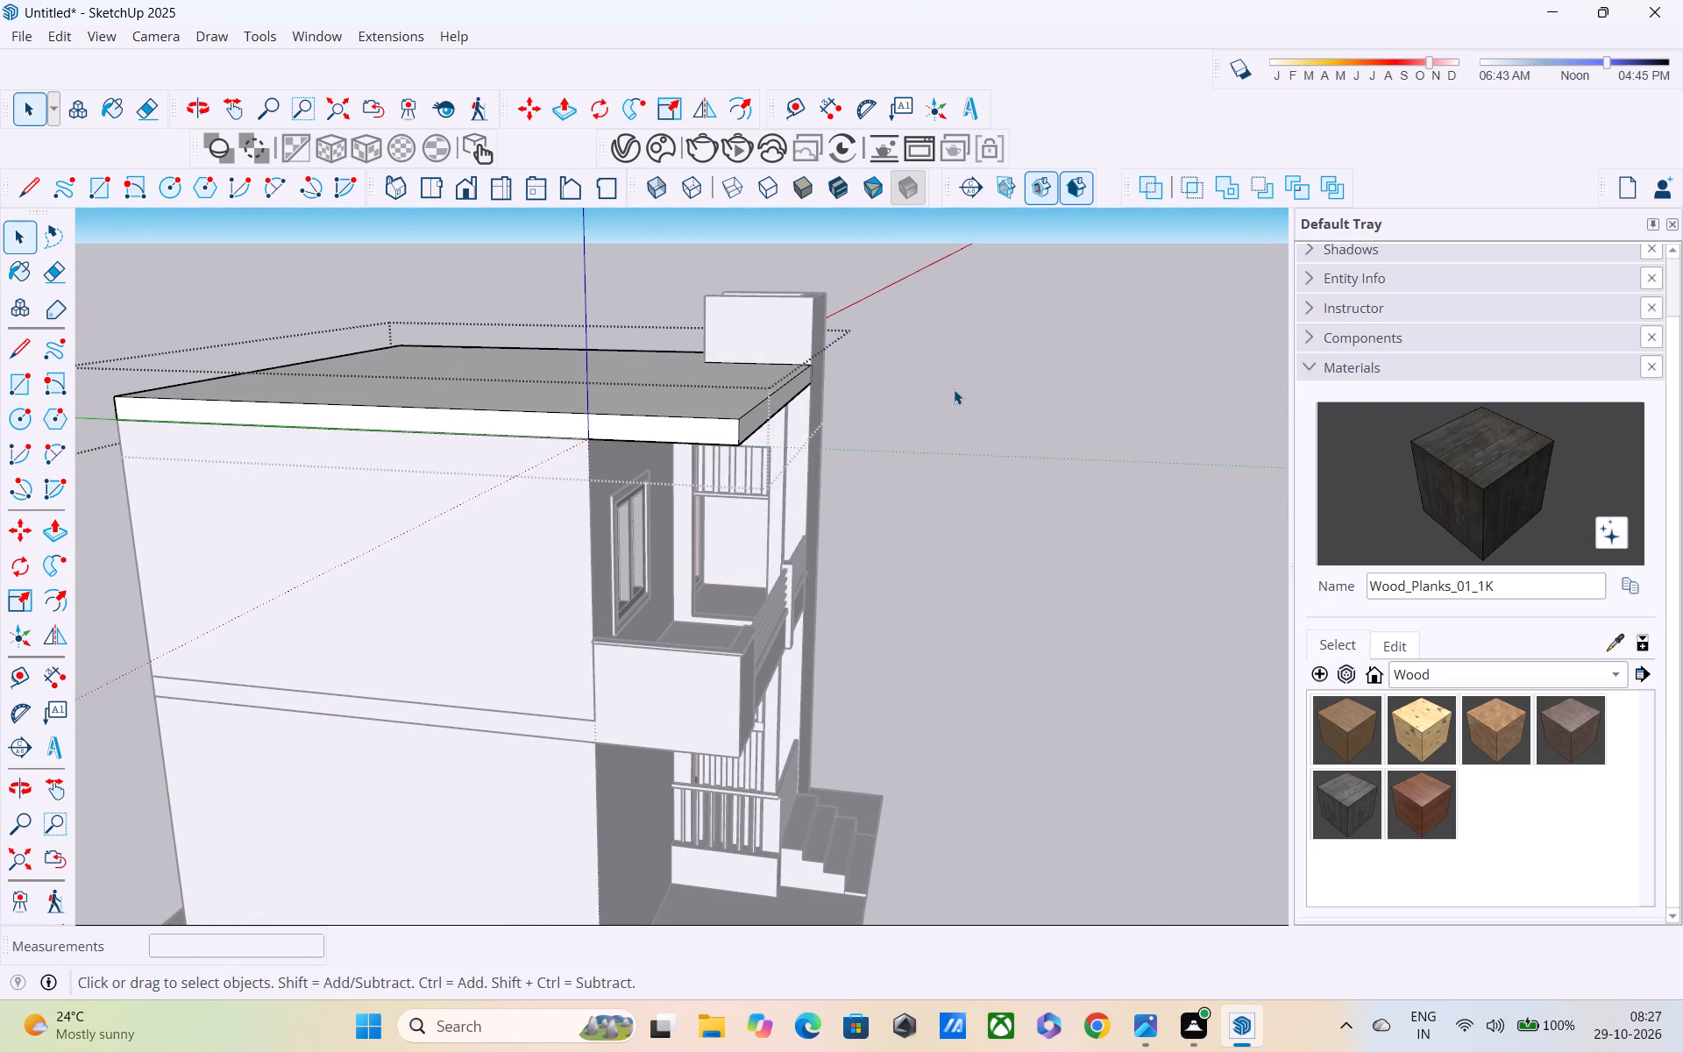
click(1035, 317)
Place a vertical guide 9" back from the corner column's front edge, on its side face above the roof slab.
middle_drag(1036, 323, 714, 378)
scroll(714, 378, up, 3)
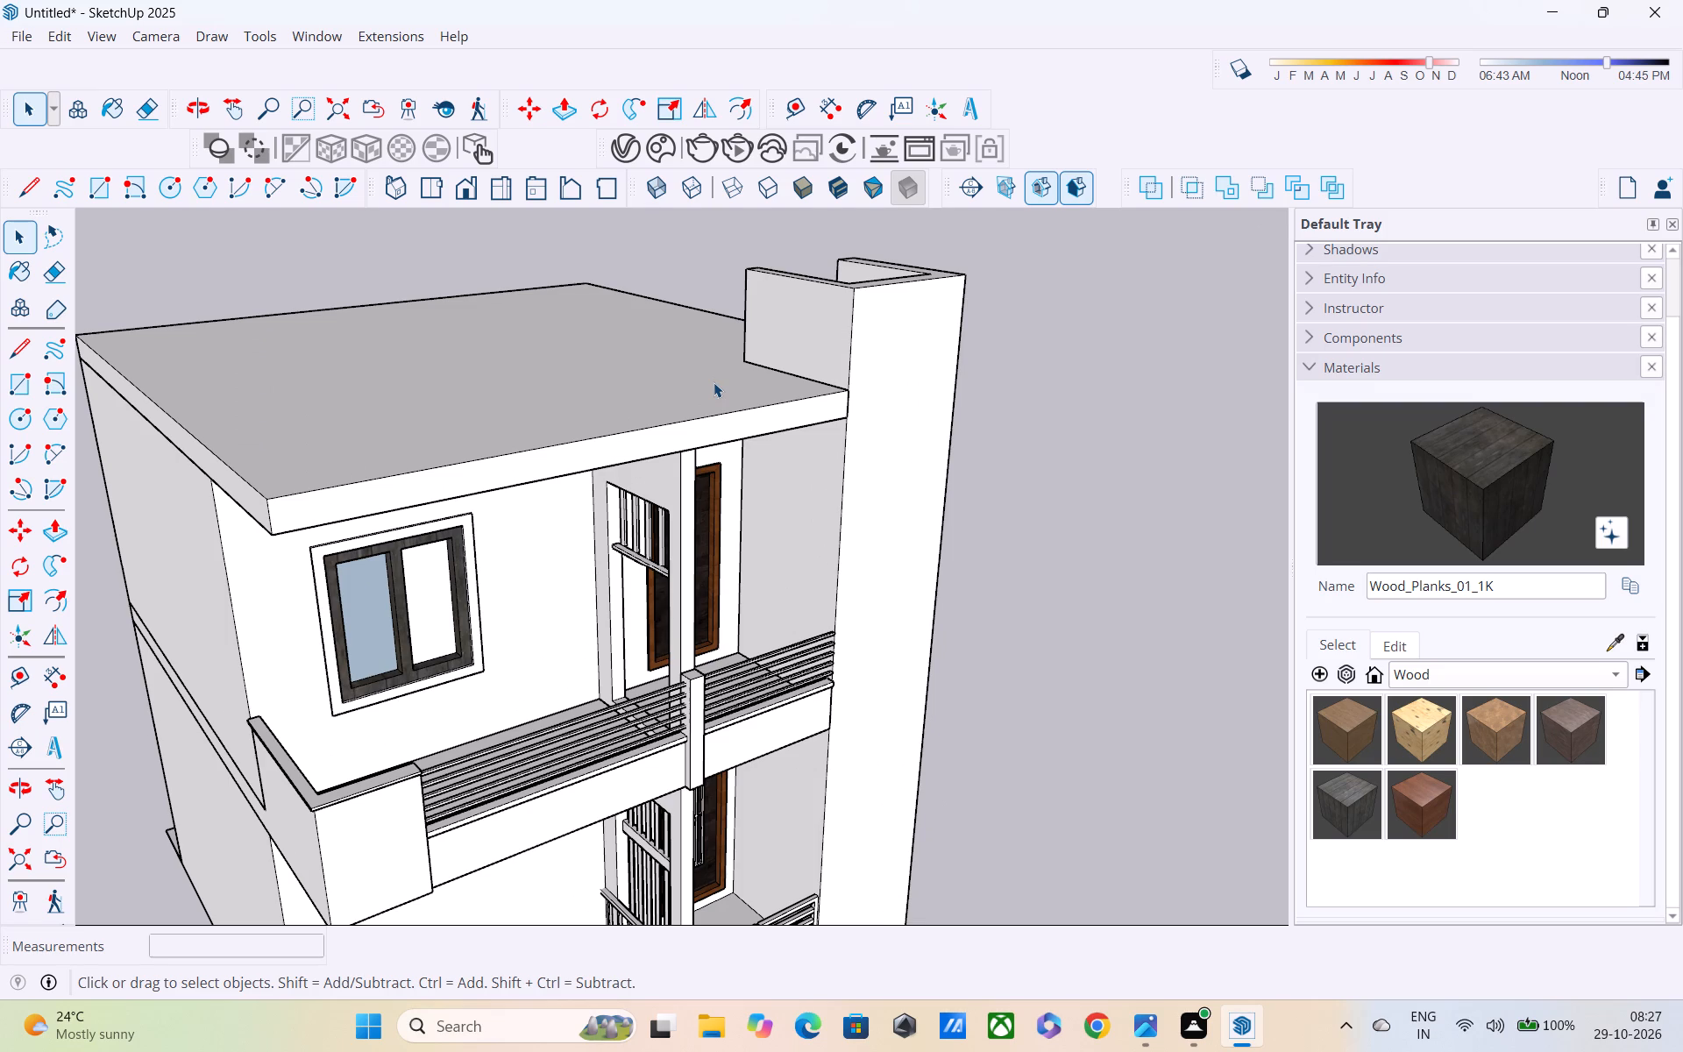
middle_drag(714, 382, 787, 390)
scroll(799, 379, up, 2)
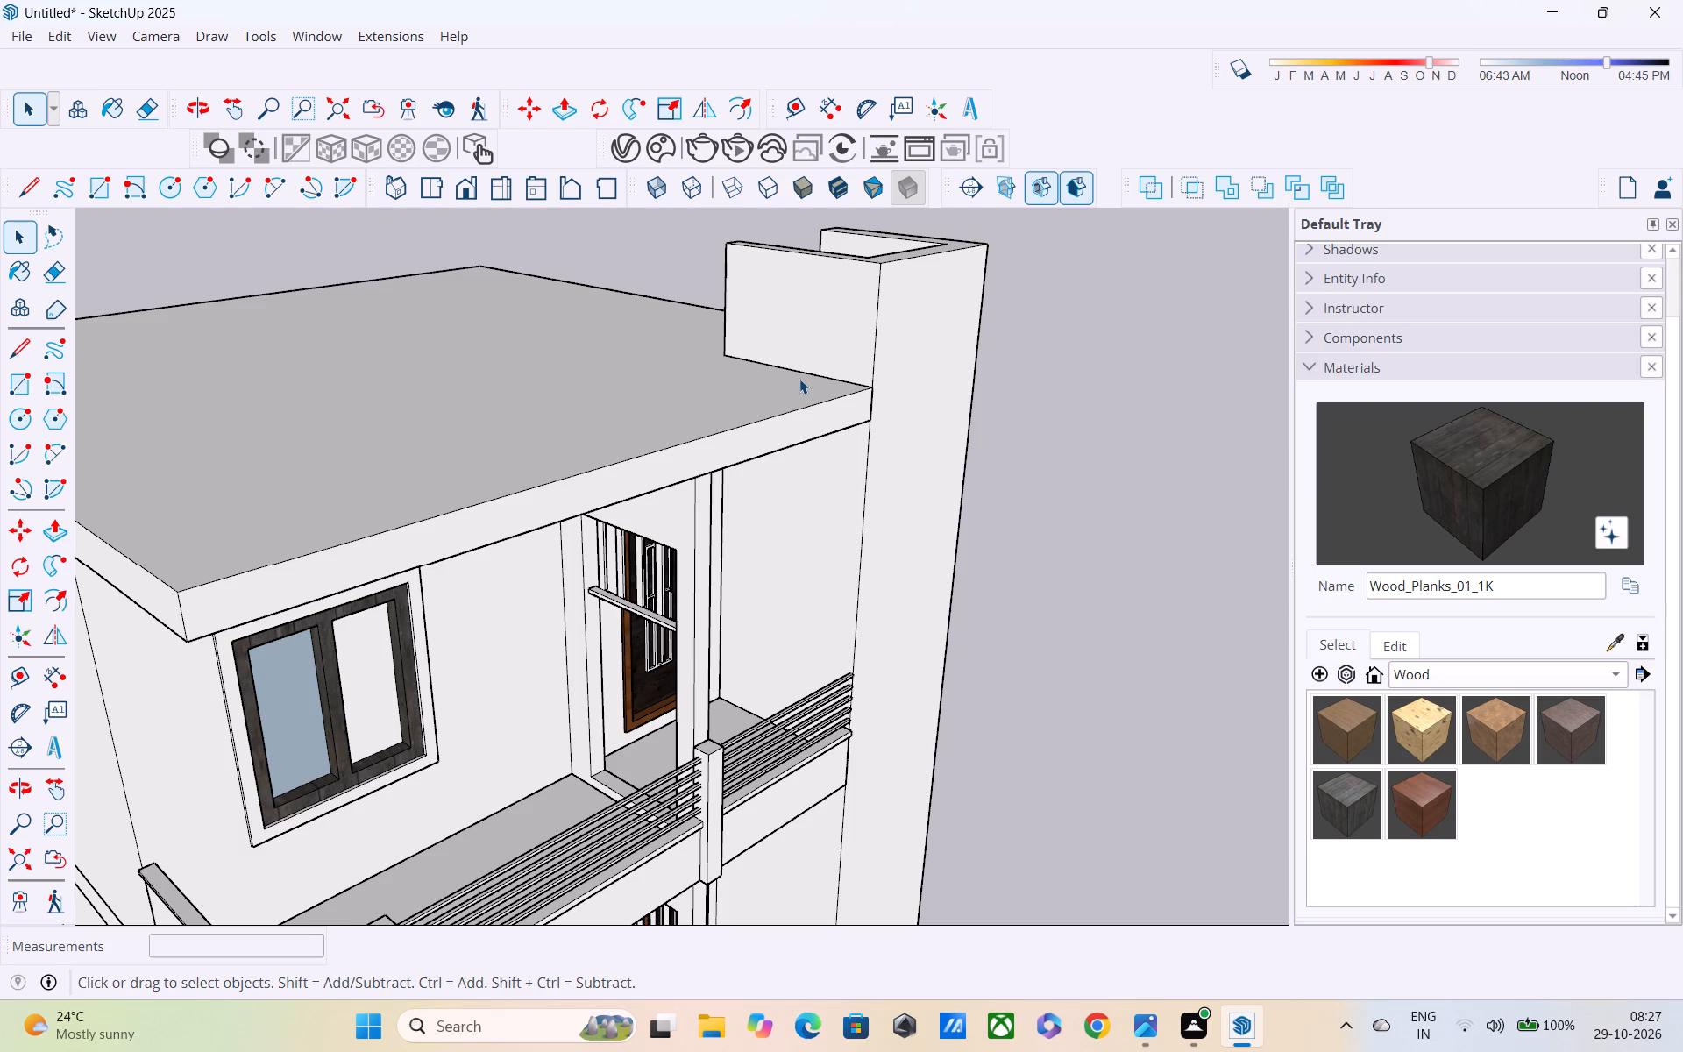
shift+middle_drag(758, 359, 739, 351)
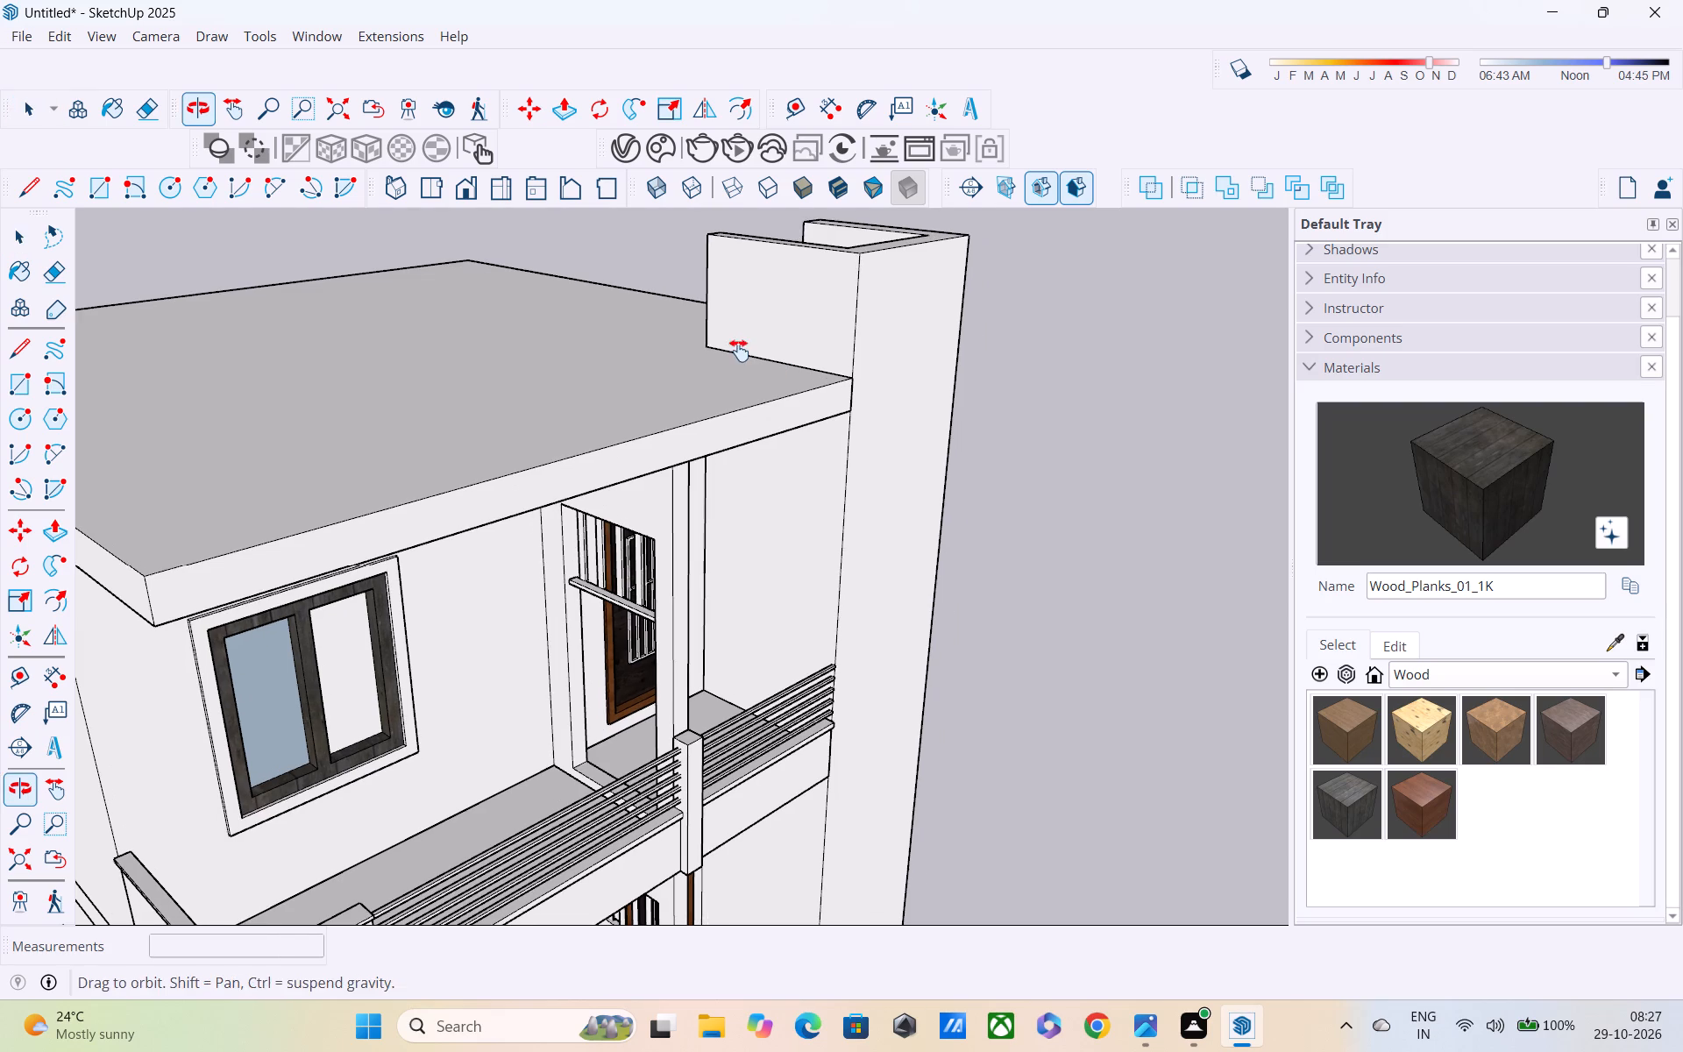
shift+middle_drag(739, 351, 735, 344)
middle_drag(735, 329, 963, 333)
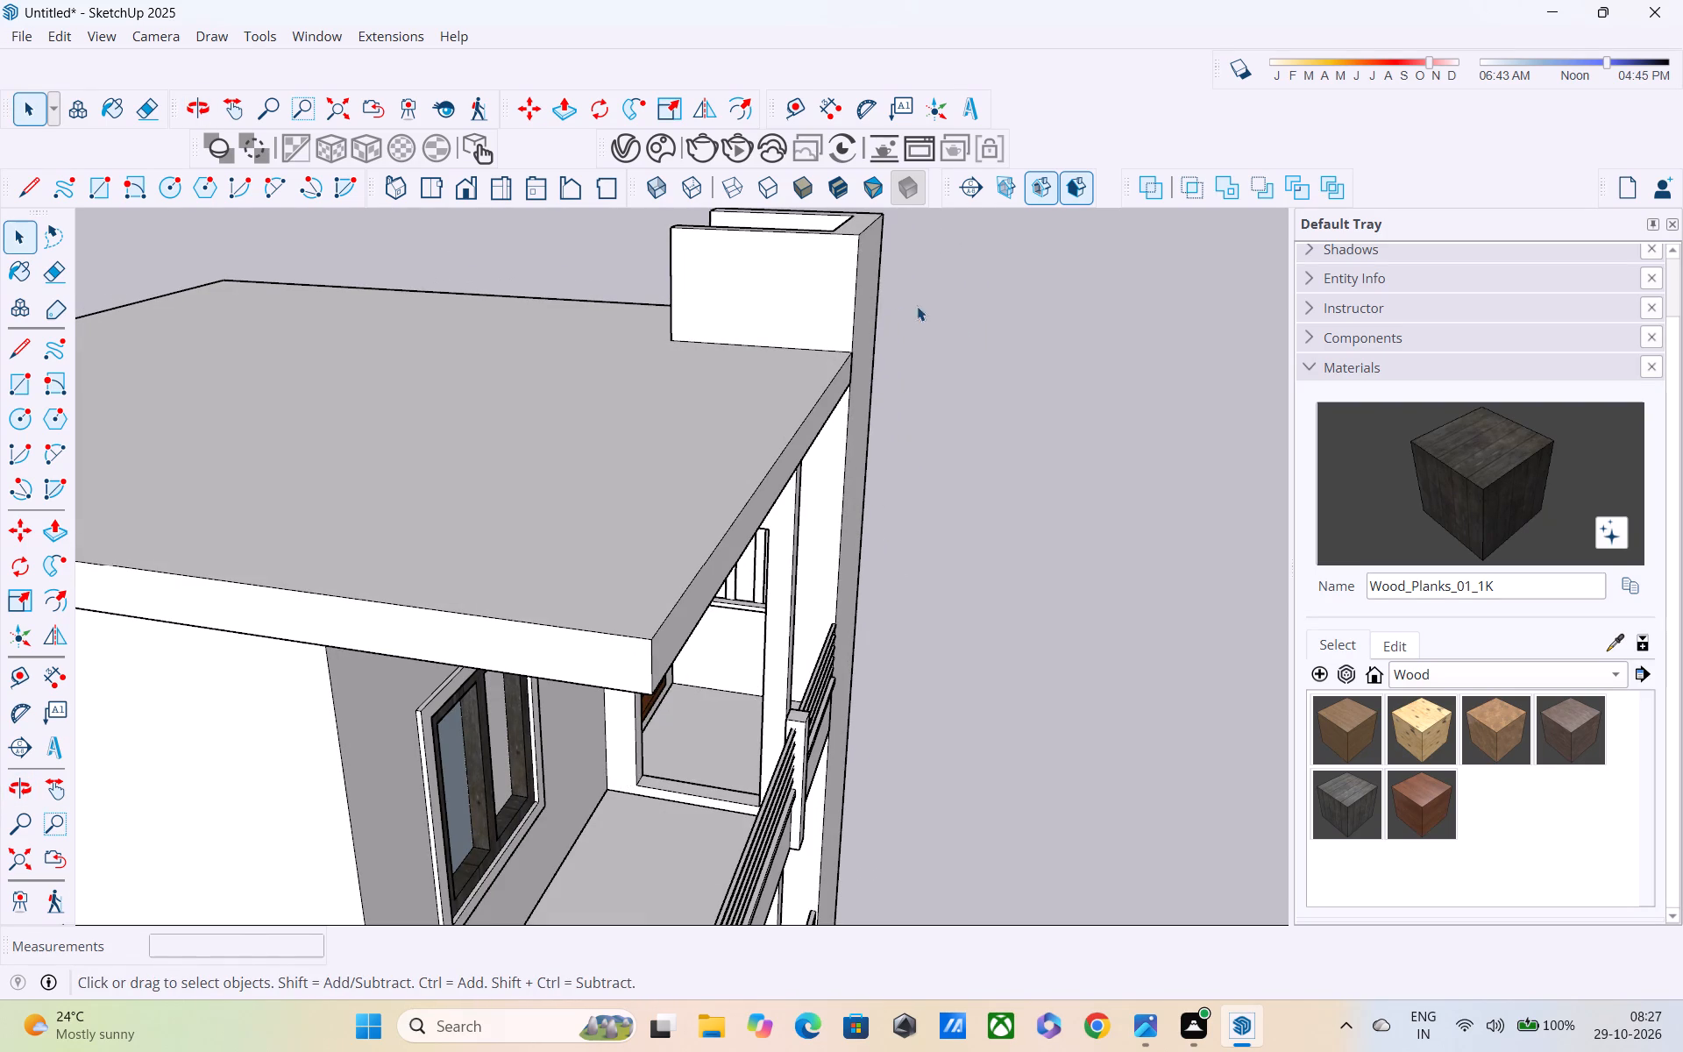
key(t)
click(856, 268)
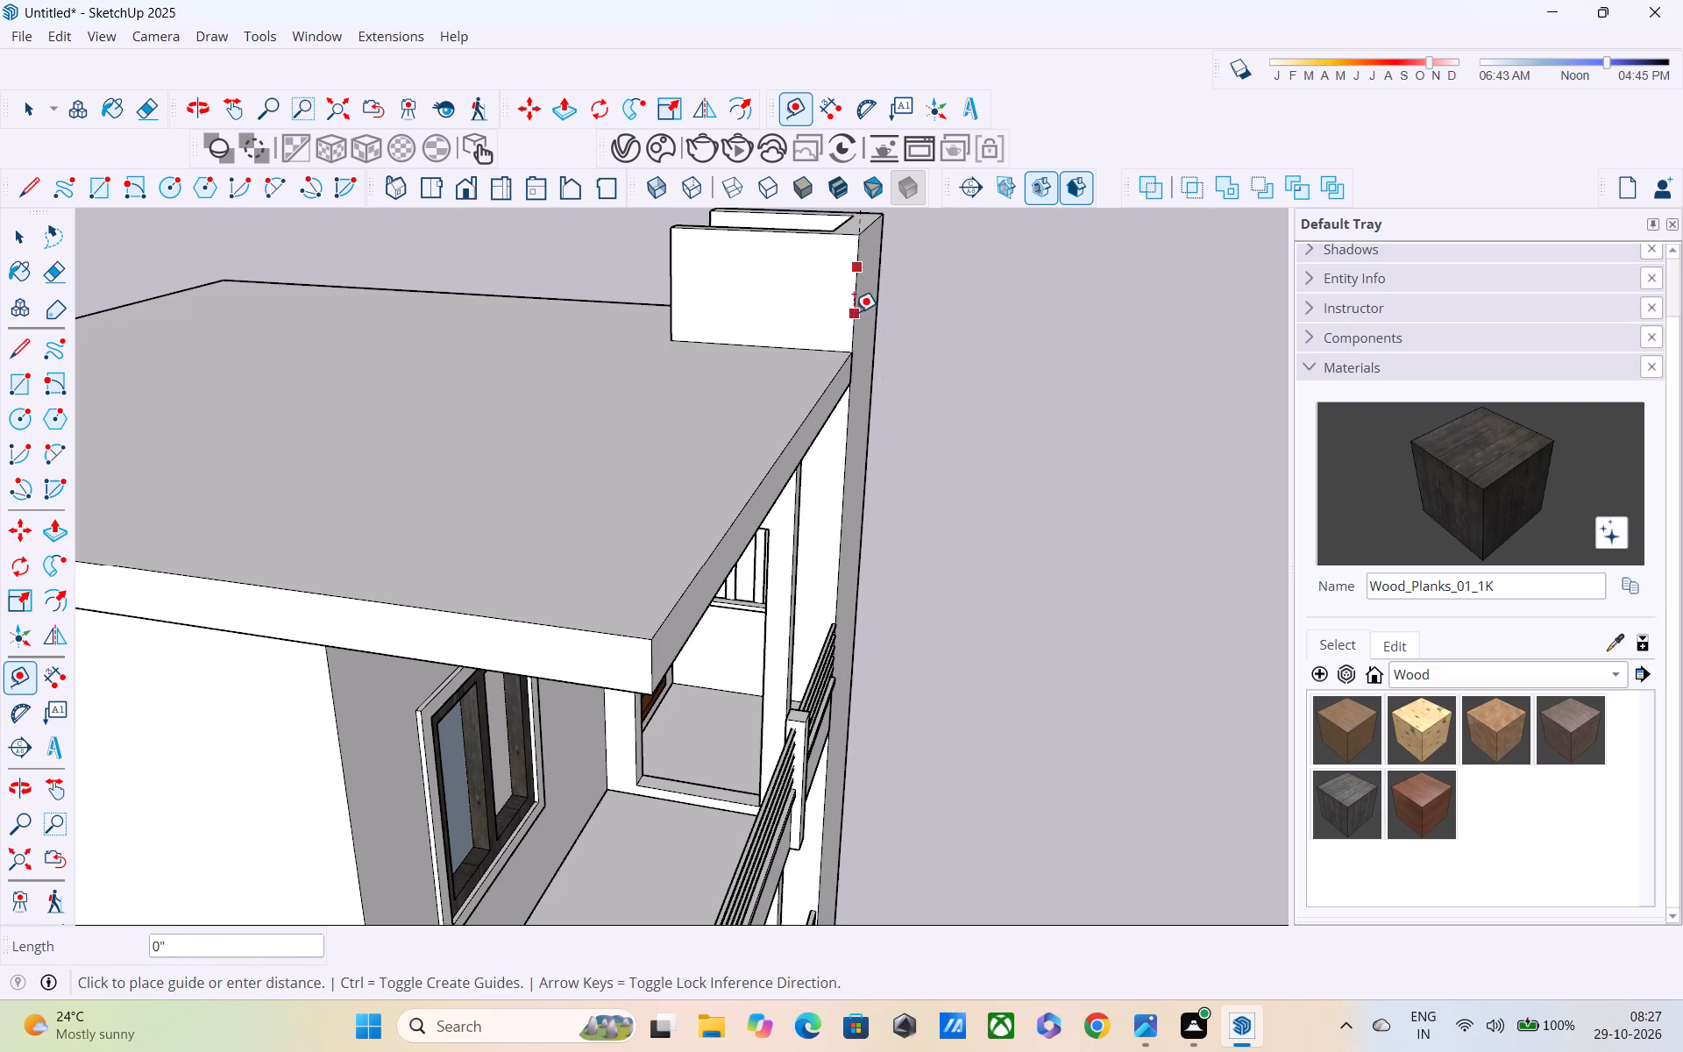
middle_drag(841, 306, 475, 524)
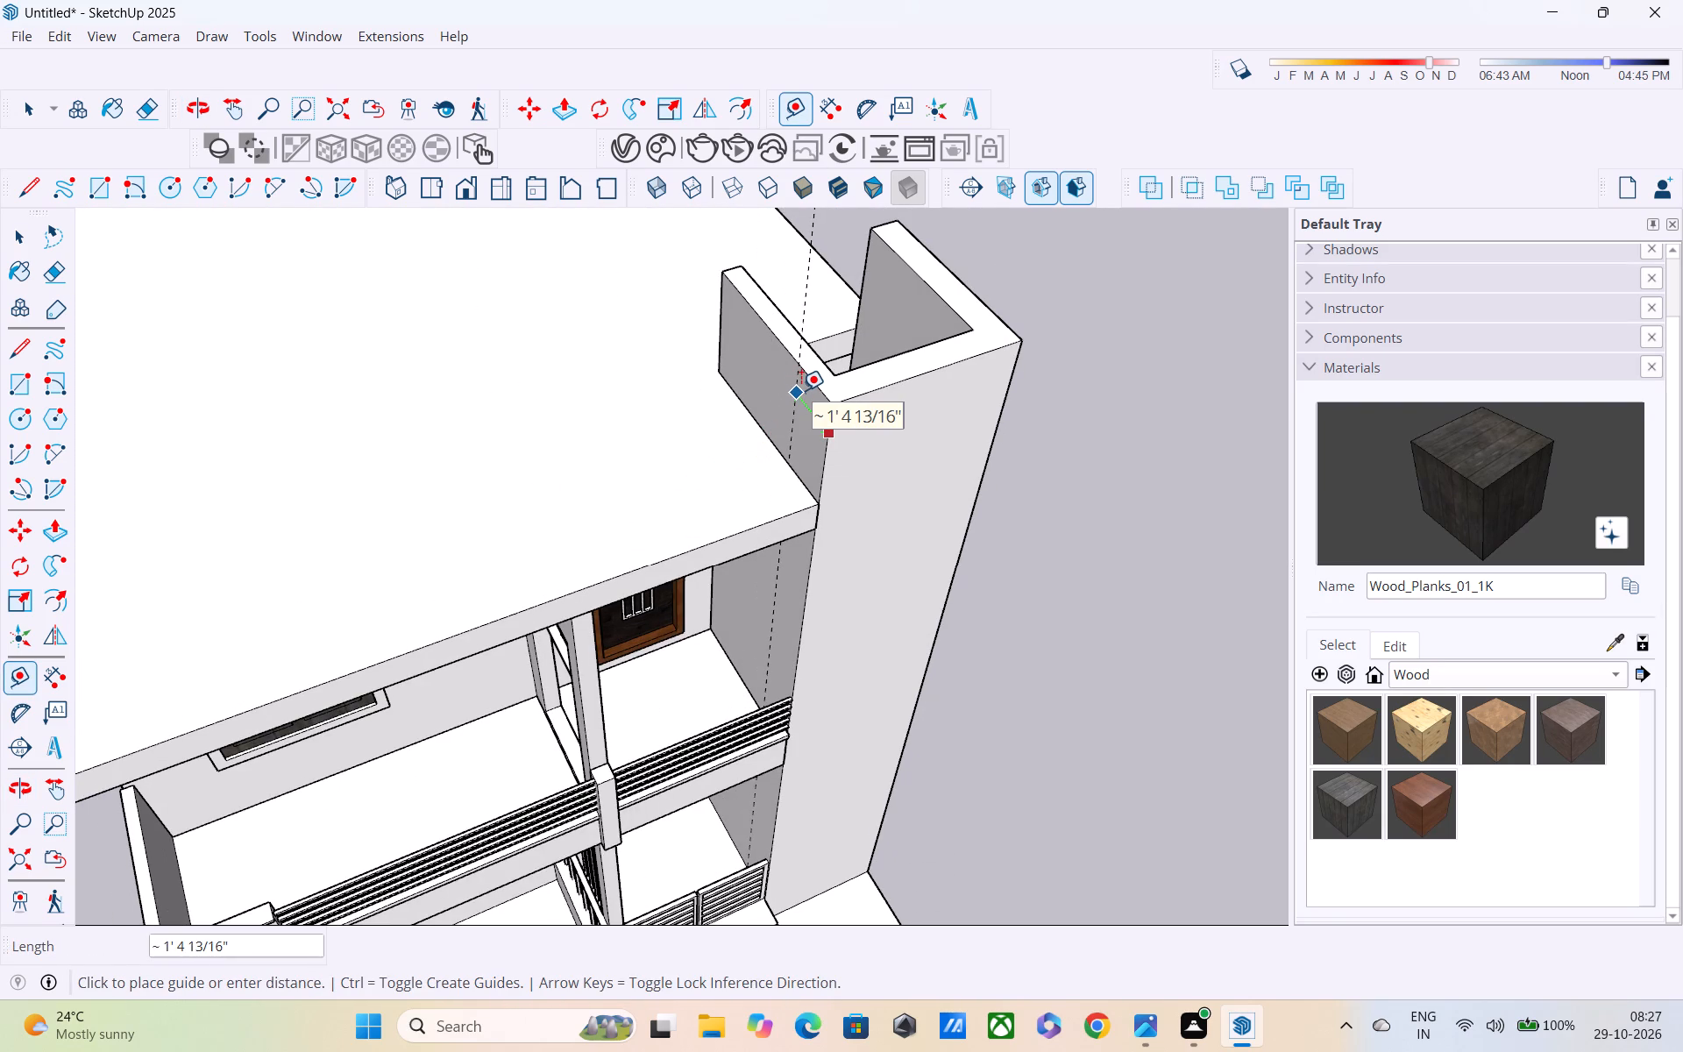
key(9)
key(shift+quotedbl)
key(Return)
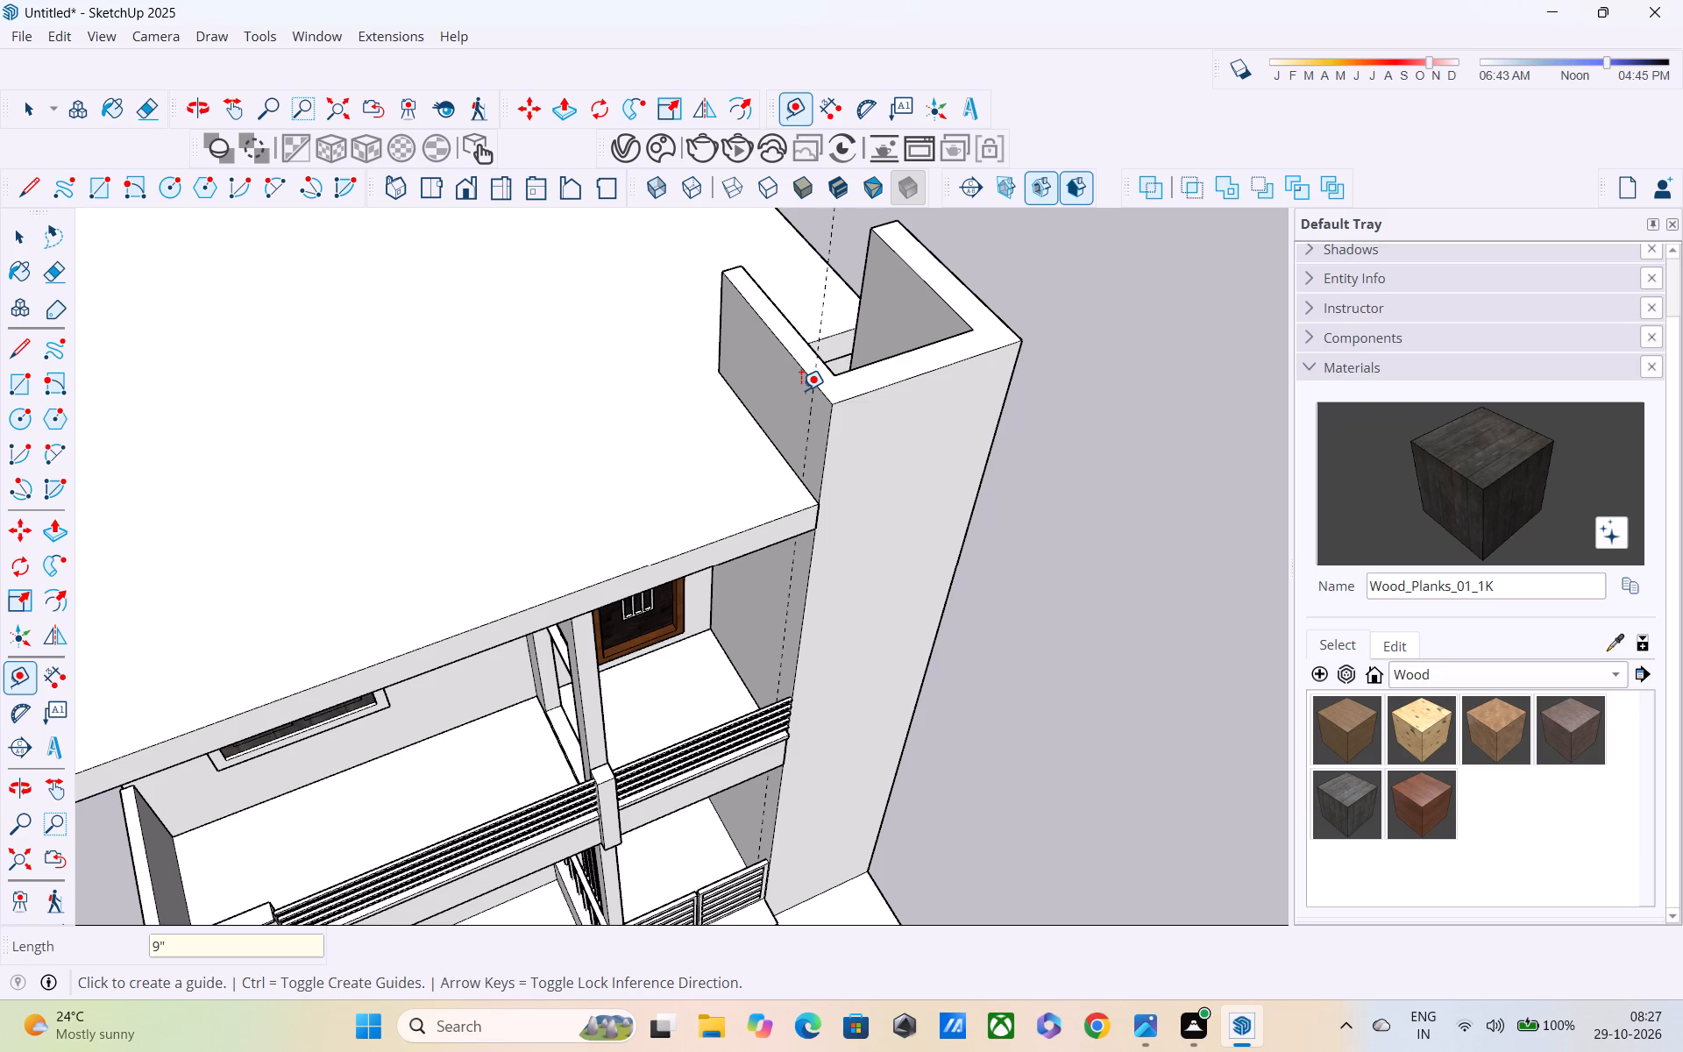
Draw a line down the guide on the corner column's side face and outline the 9" strip above the roof slab.
middle_drag(746, 438, 1056, 396)
scroll(1056, 381, down, 3)
shift+middle_drag(1056, 380, 1074, 581)
middle_drag(1016, 555, 842, 551)
middle_drag(857, 558, 1077, 458)
key(space)
key(l)
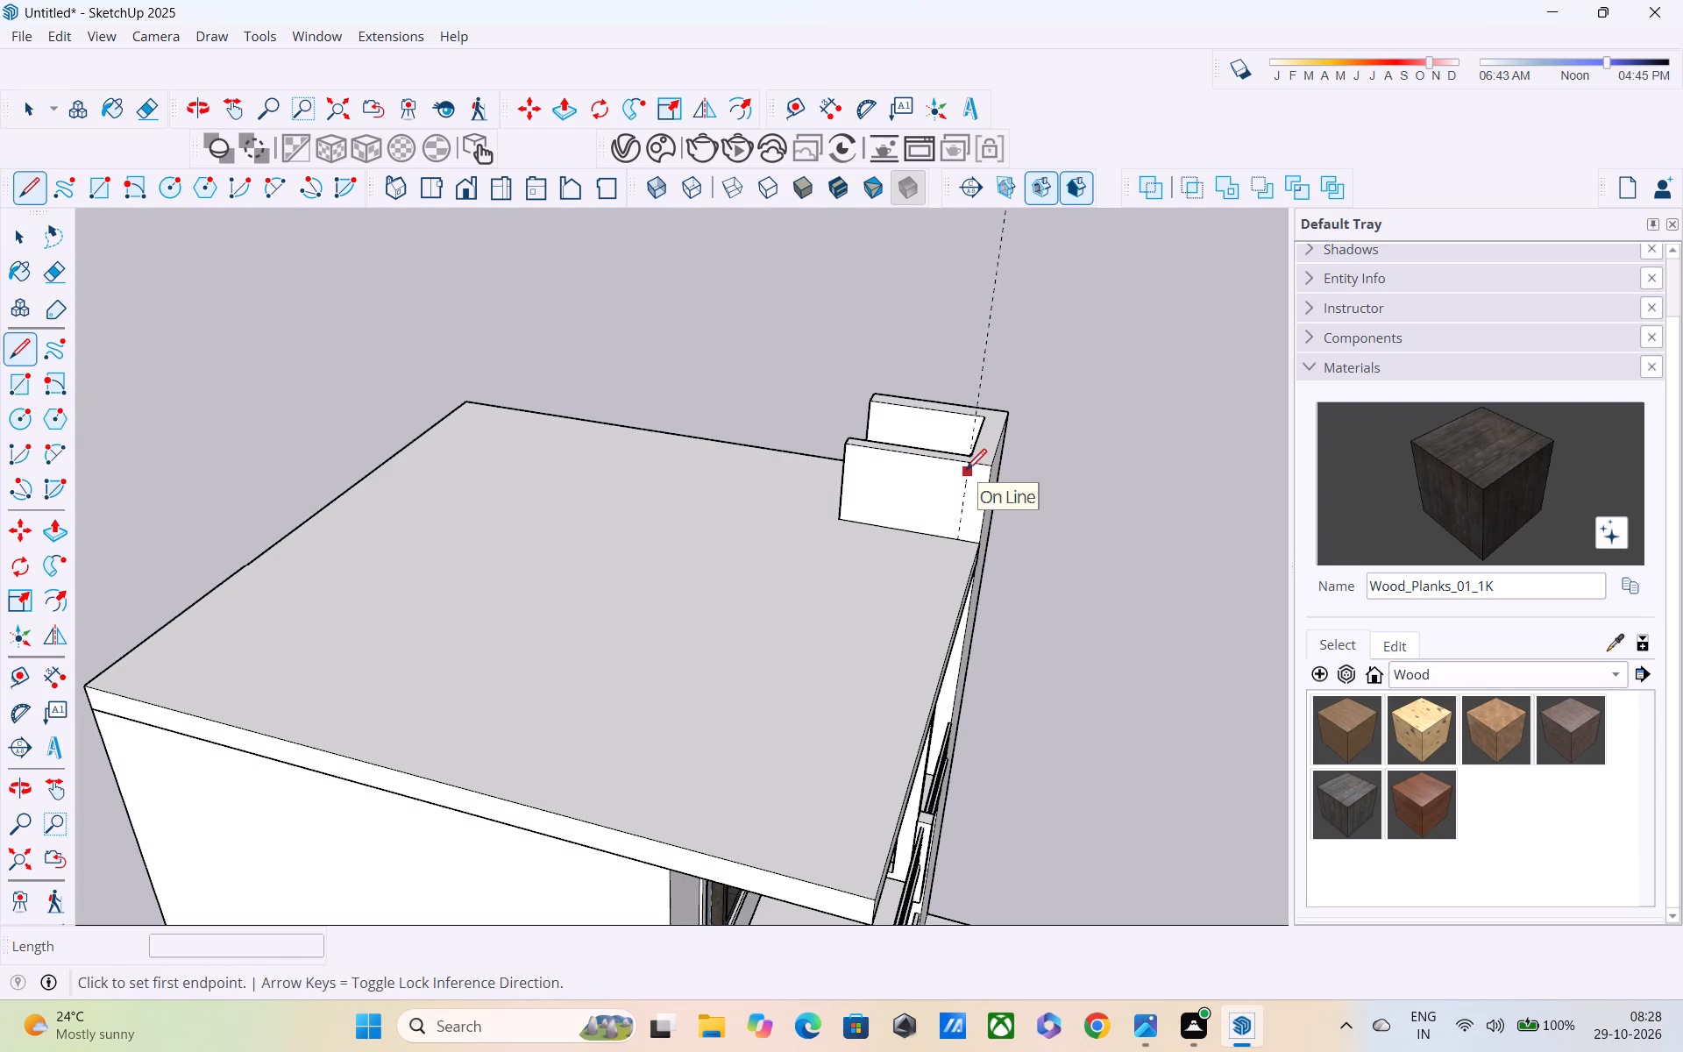
scroll(966, 472, up, 3)
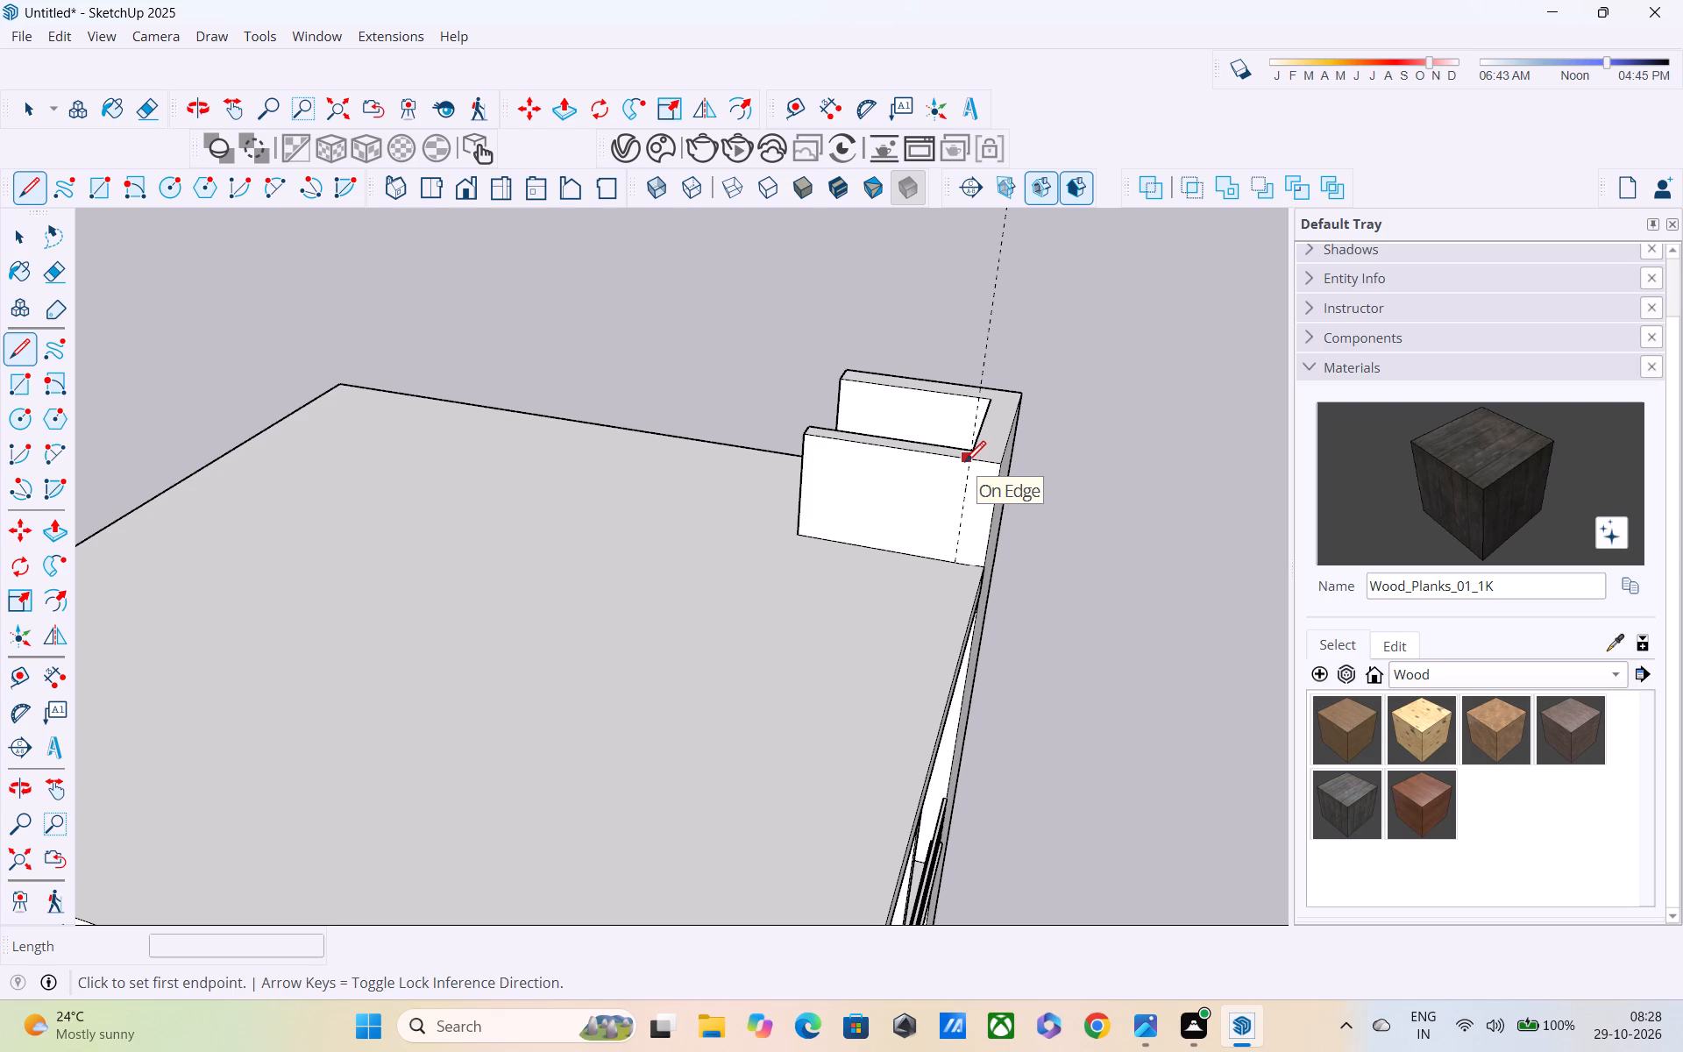
scroll(965, 464, up, 8)
middle_drag(964, 461, 454, 525)
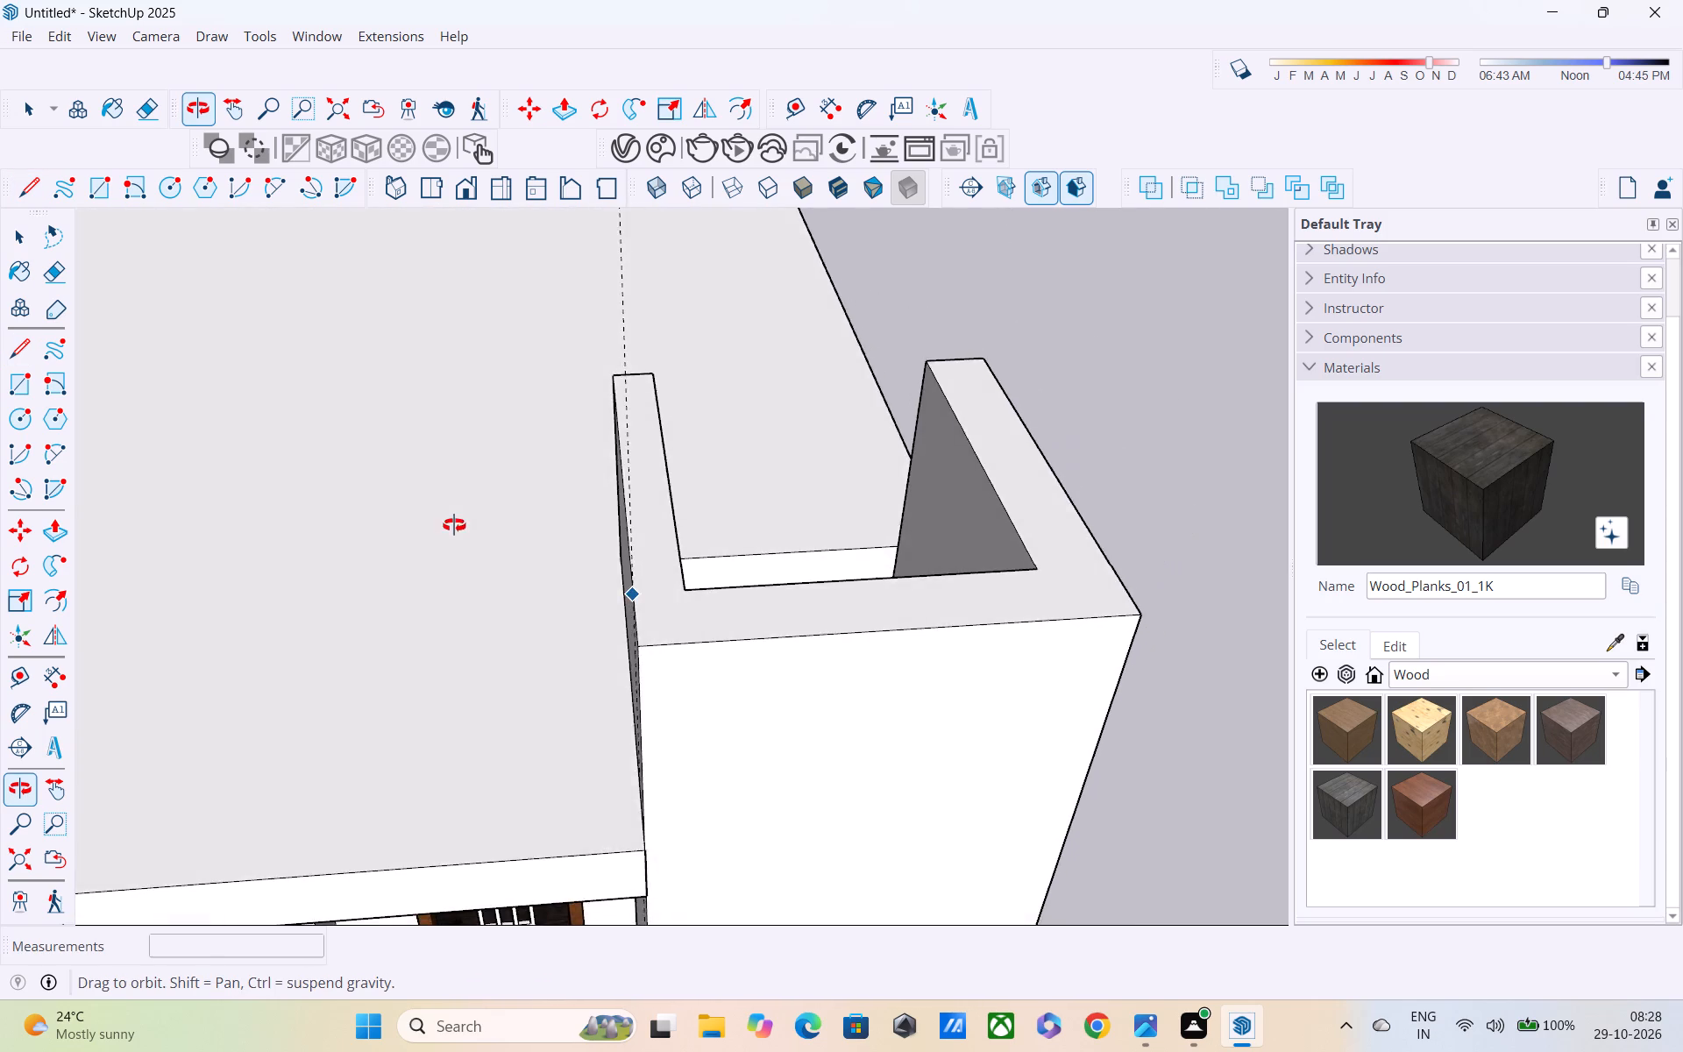
middle_drag(454, 525, 697, 409)
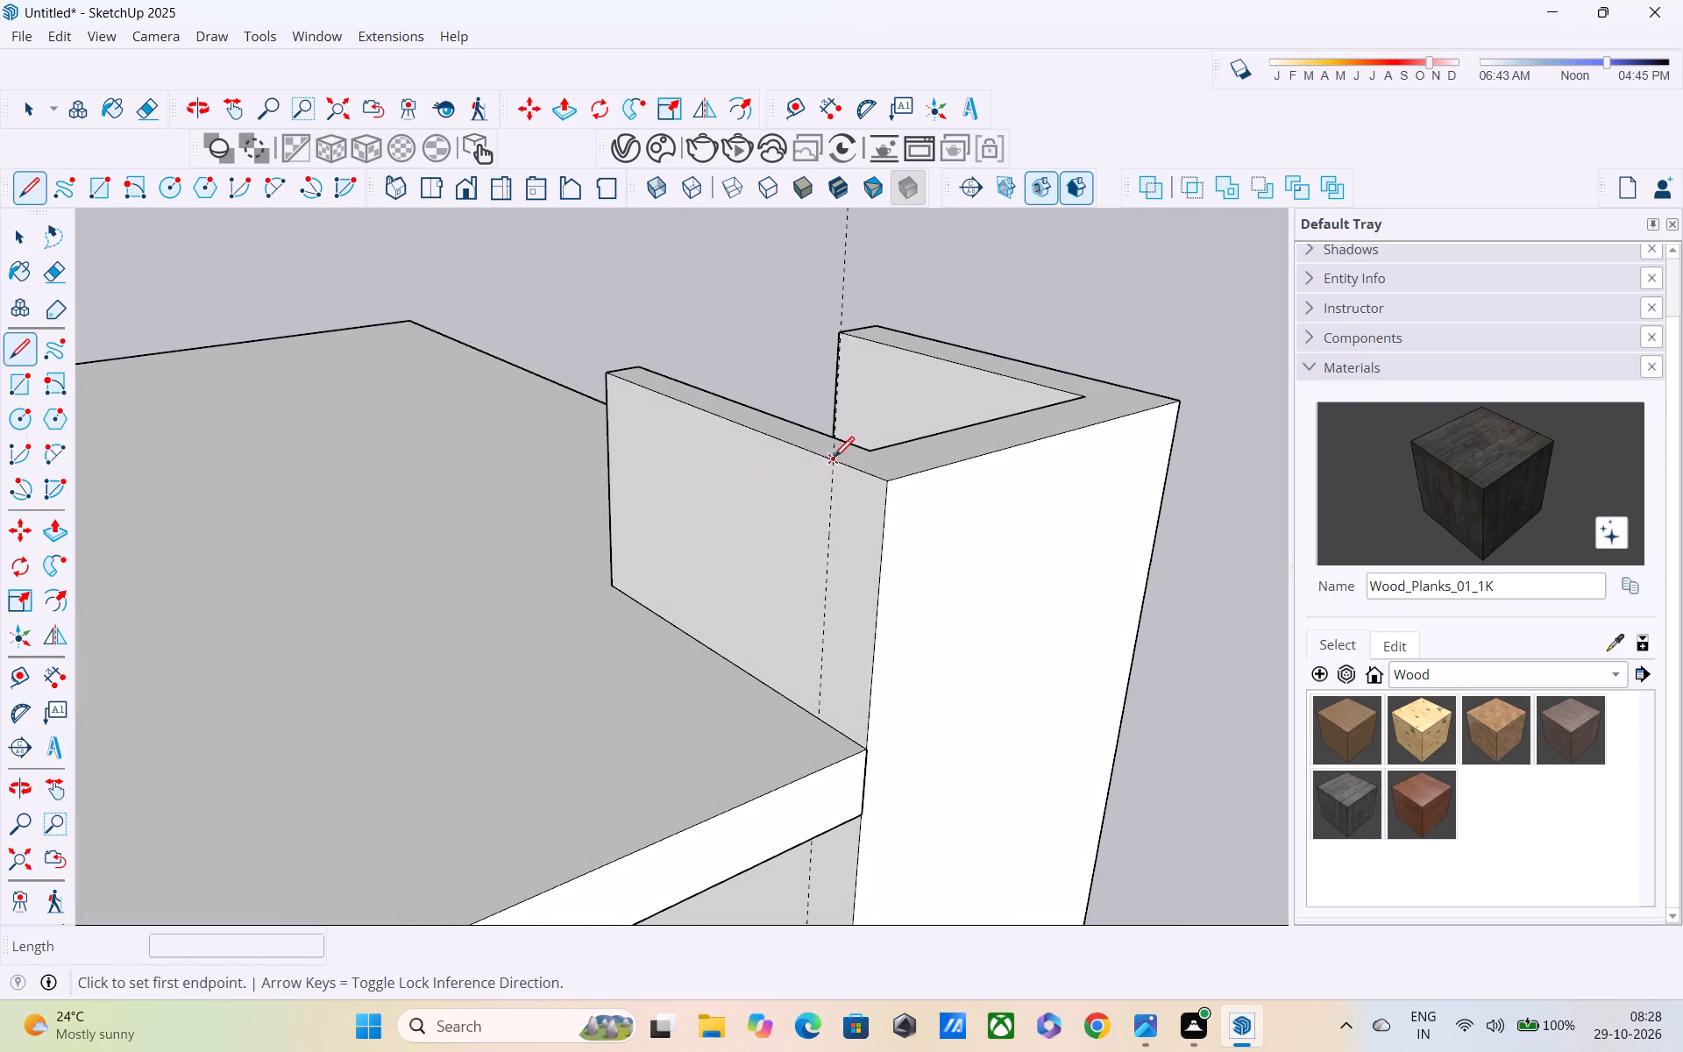
click(832, 458)
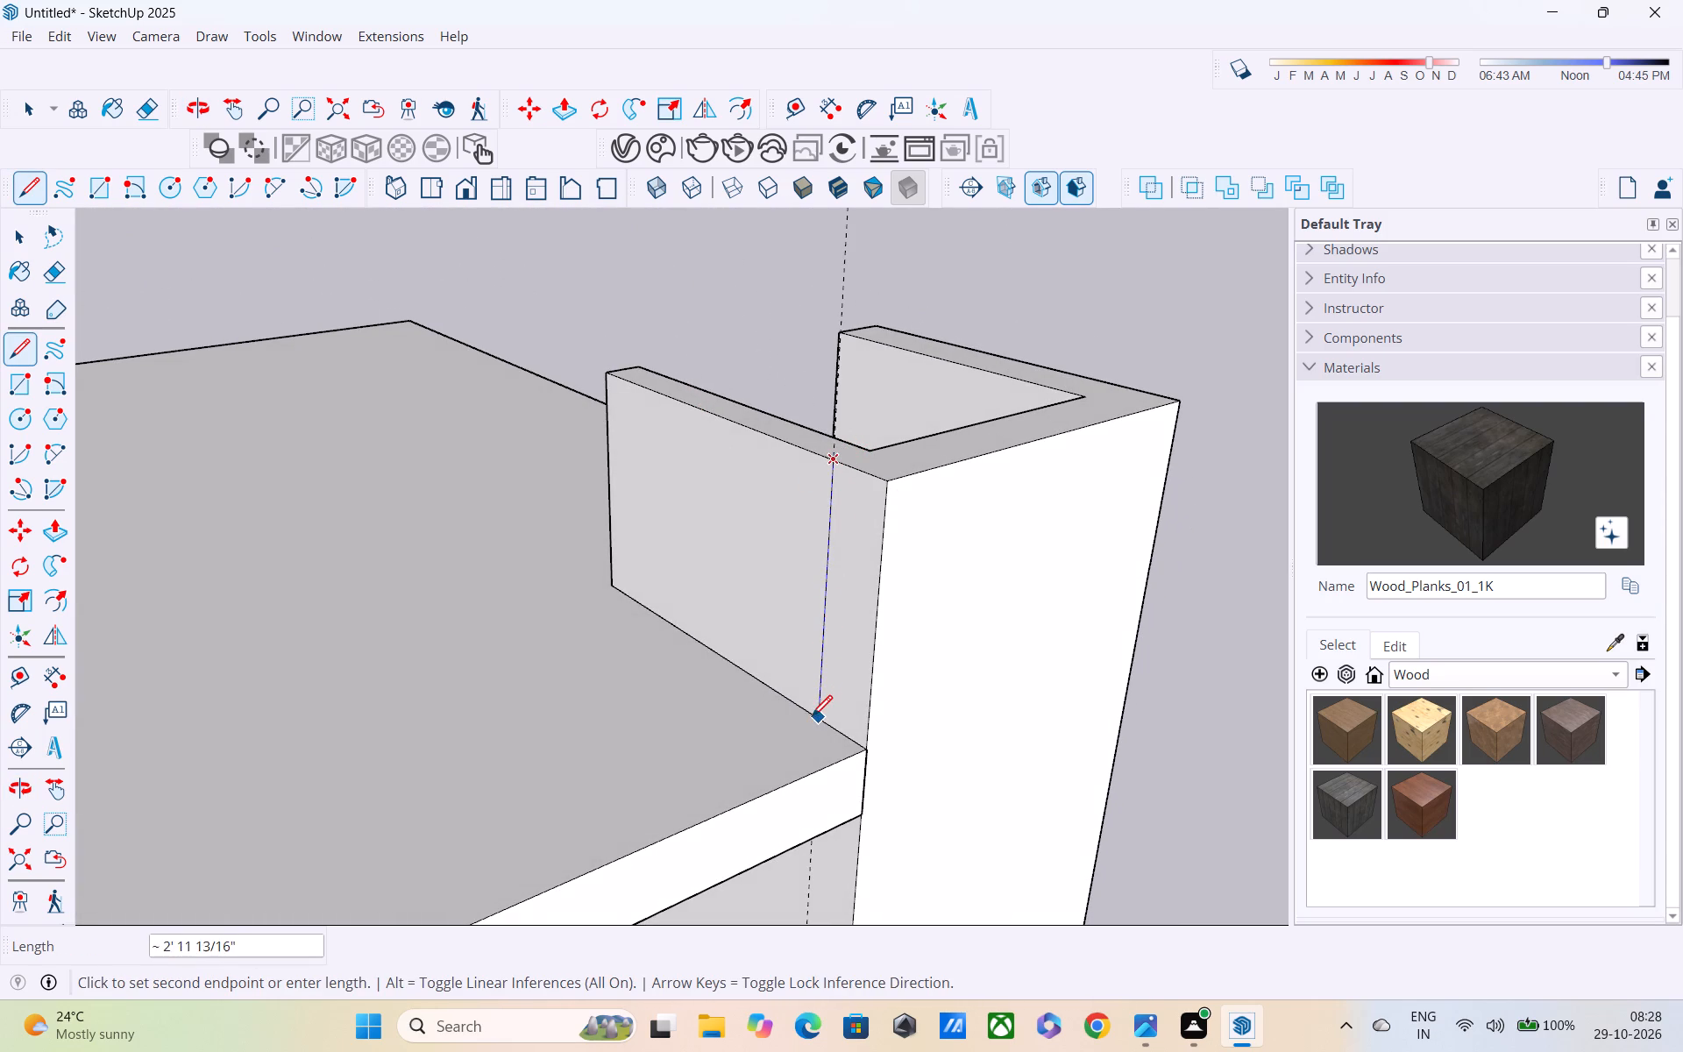
click(812, 718)
click(858, 754)
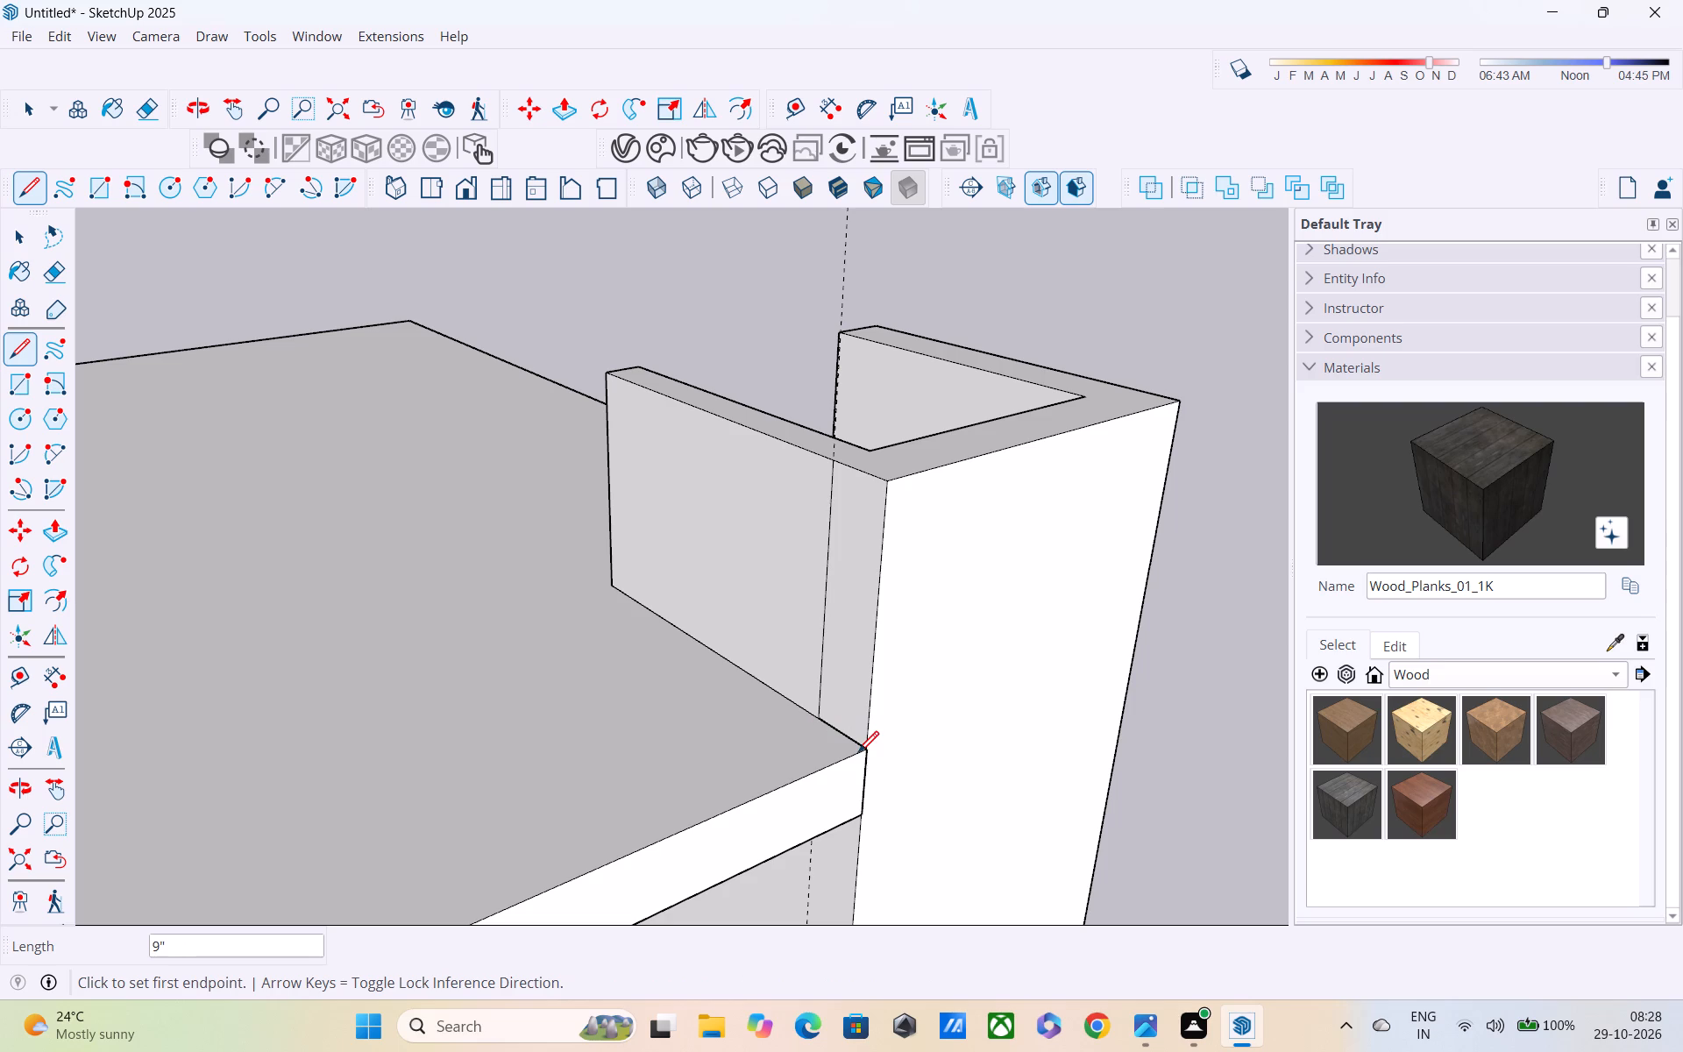
click(888, 487)
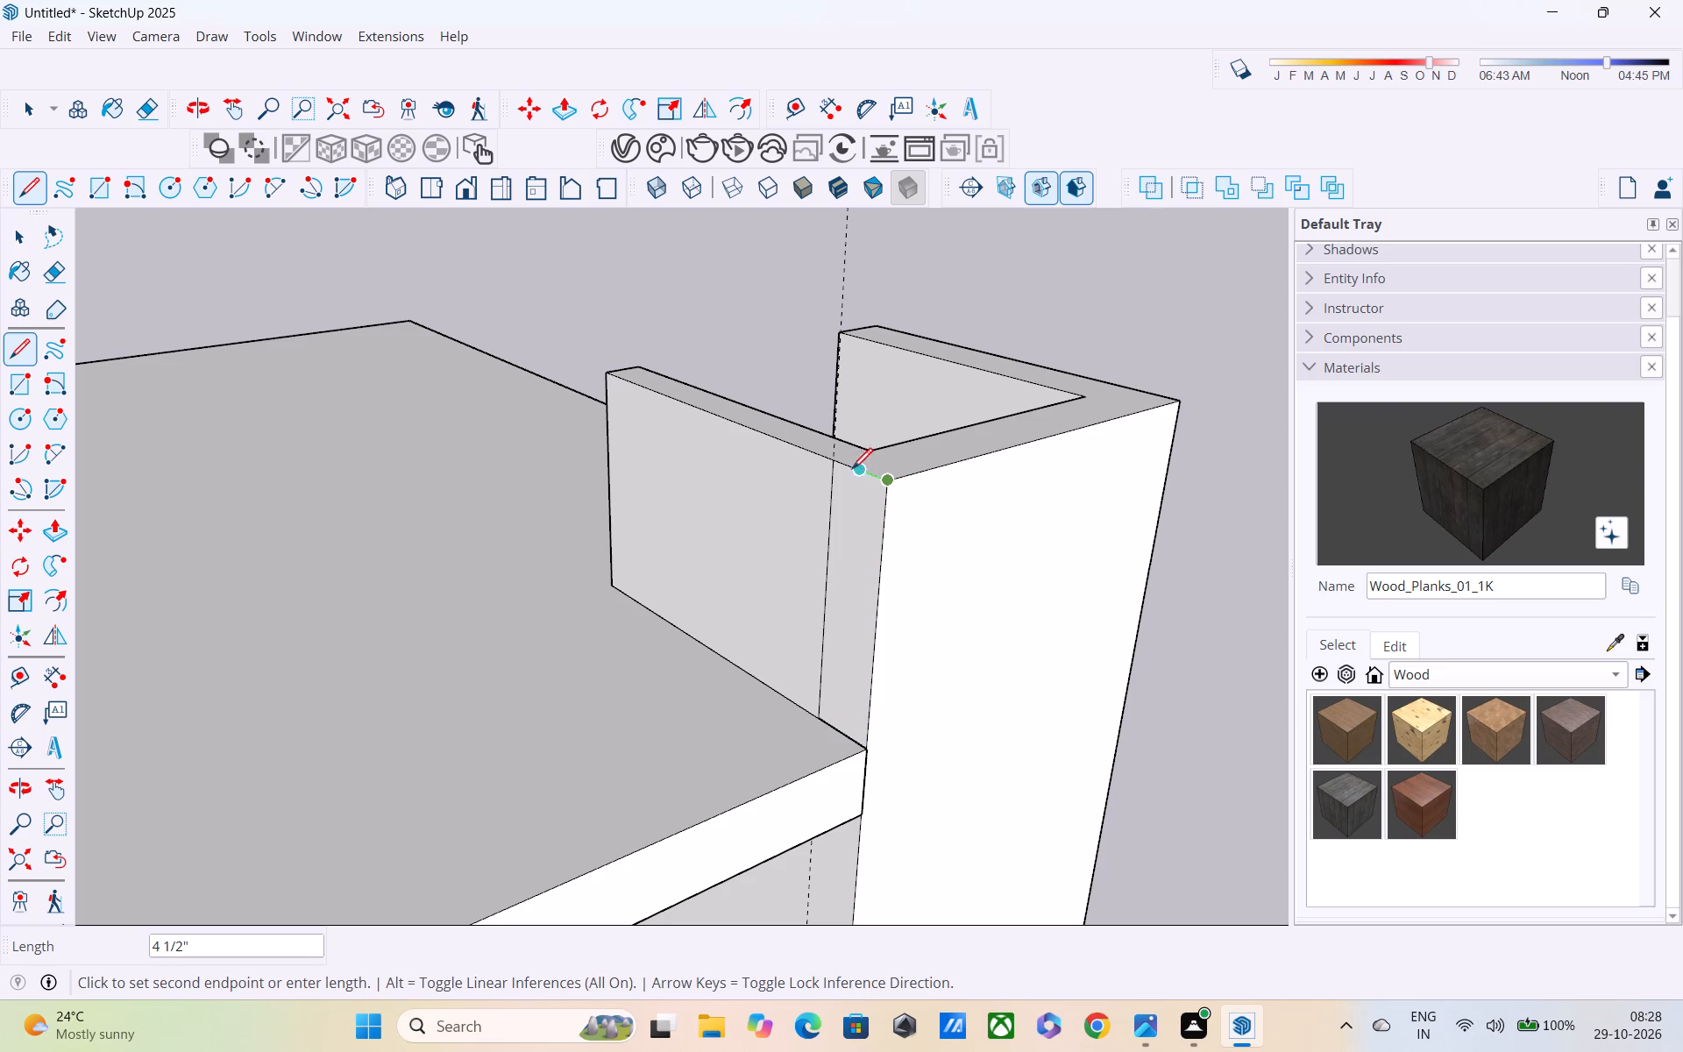
click(833, 461)
Push/Pull the 9" strip along the roof's front edge to the slab's opposite side edge, forming the front parapet.
key(p)
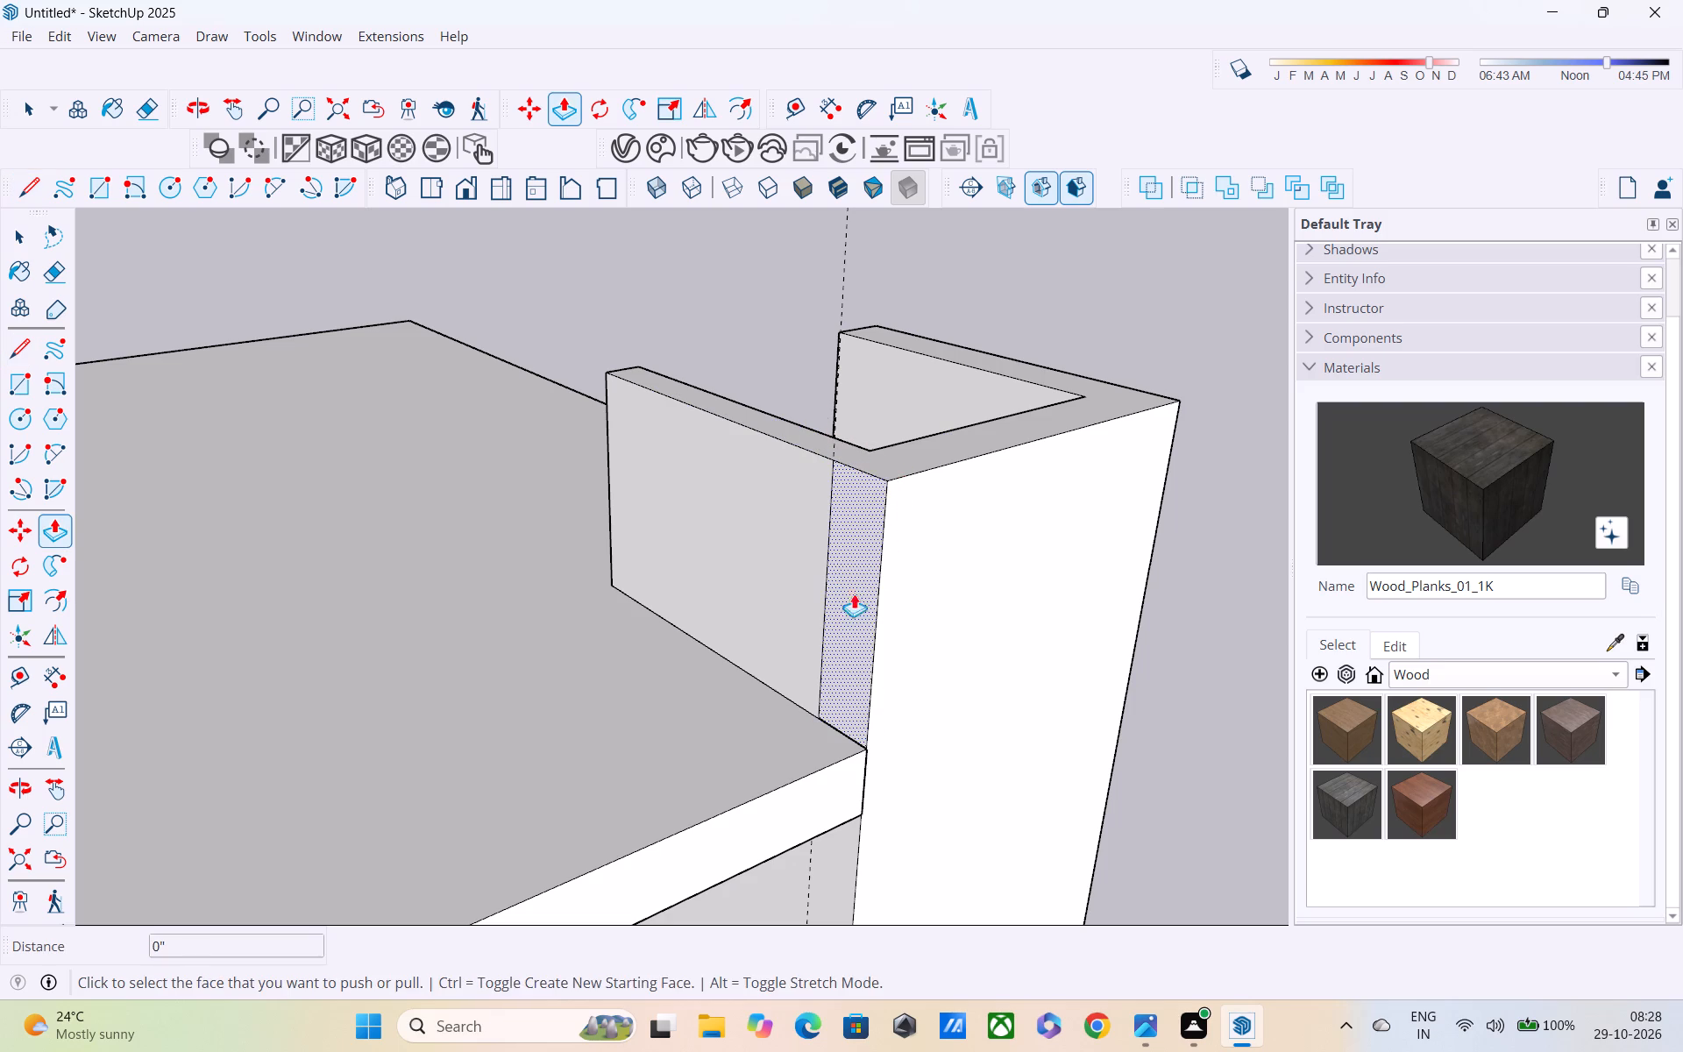
click(863, 608)
scroll(574, 743, down, 6)
shift+middle_drag(573, 744, 1244, 542)
scroll(1244, 542, up, 1)
scroll(1240, 542, down, 6)
shift+middle_drag(1180, 592, 1090, 559)
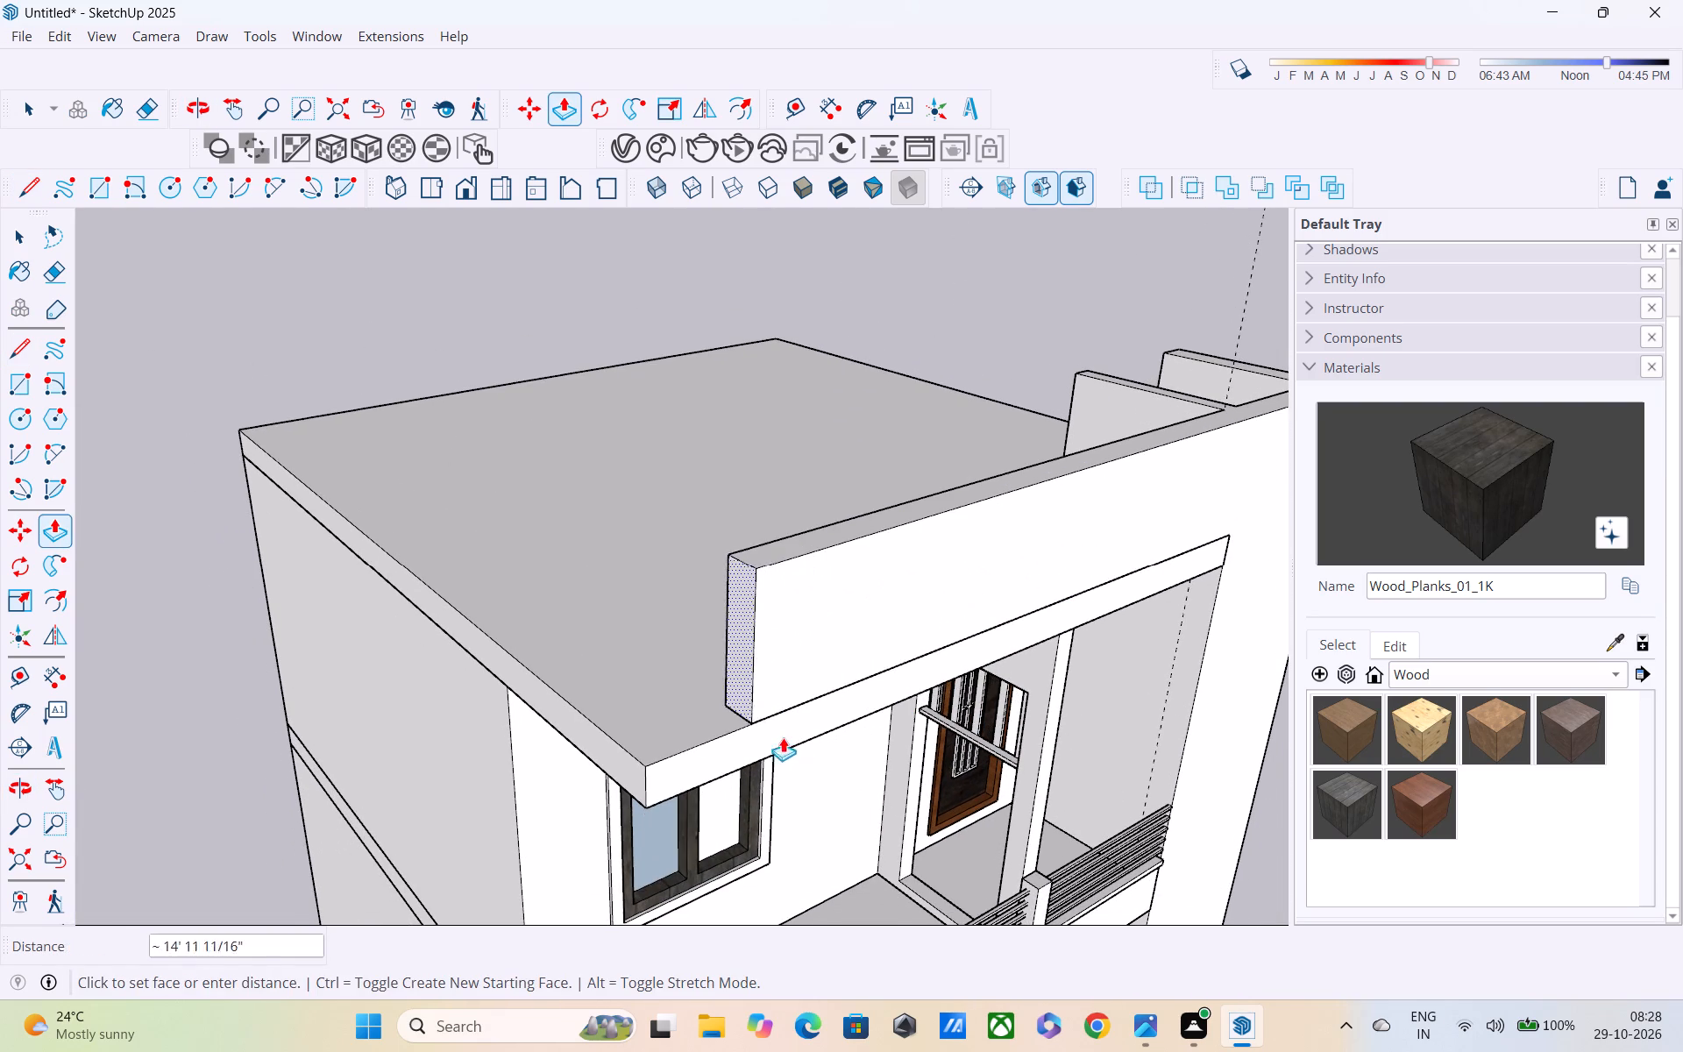
middle_drag(778, 730, 1140, 647)
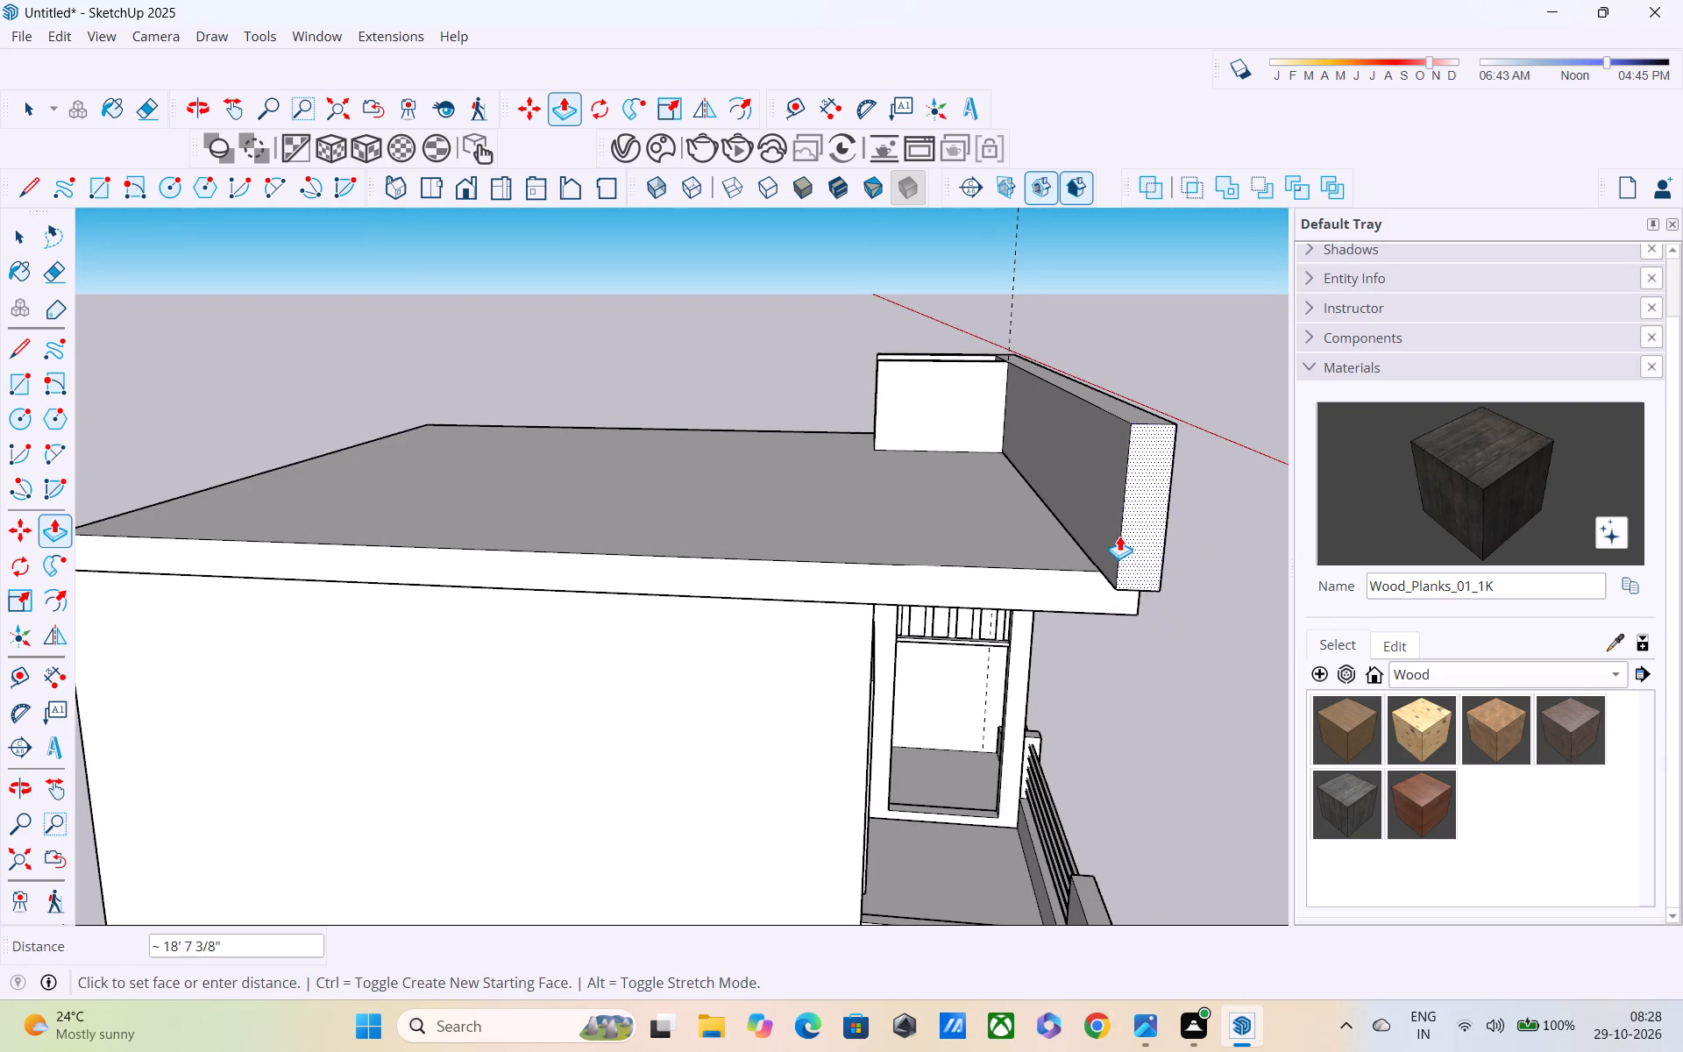
click(1063, 579)
Place a vertical guide 9" in from the free end of the front parapet, on its inner face.
middle_drag(1076, 574, 1150, 587)
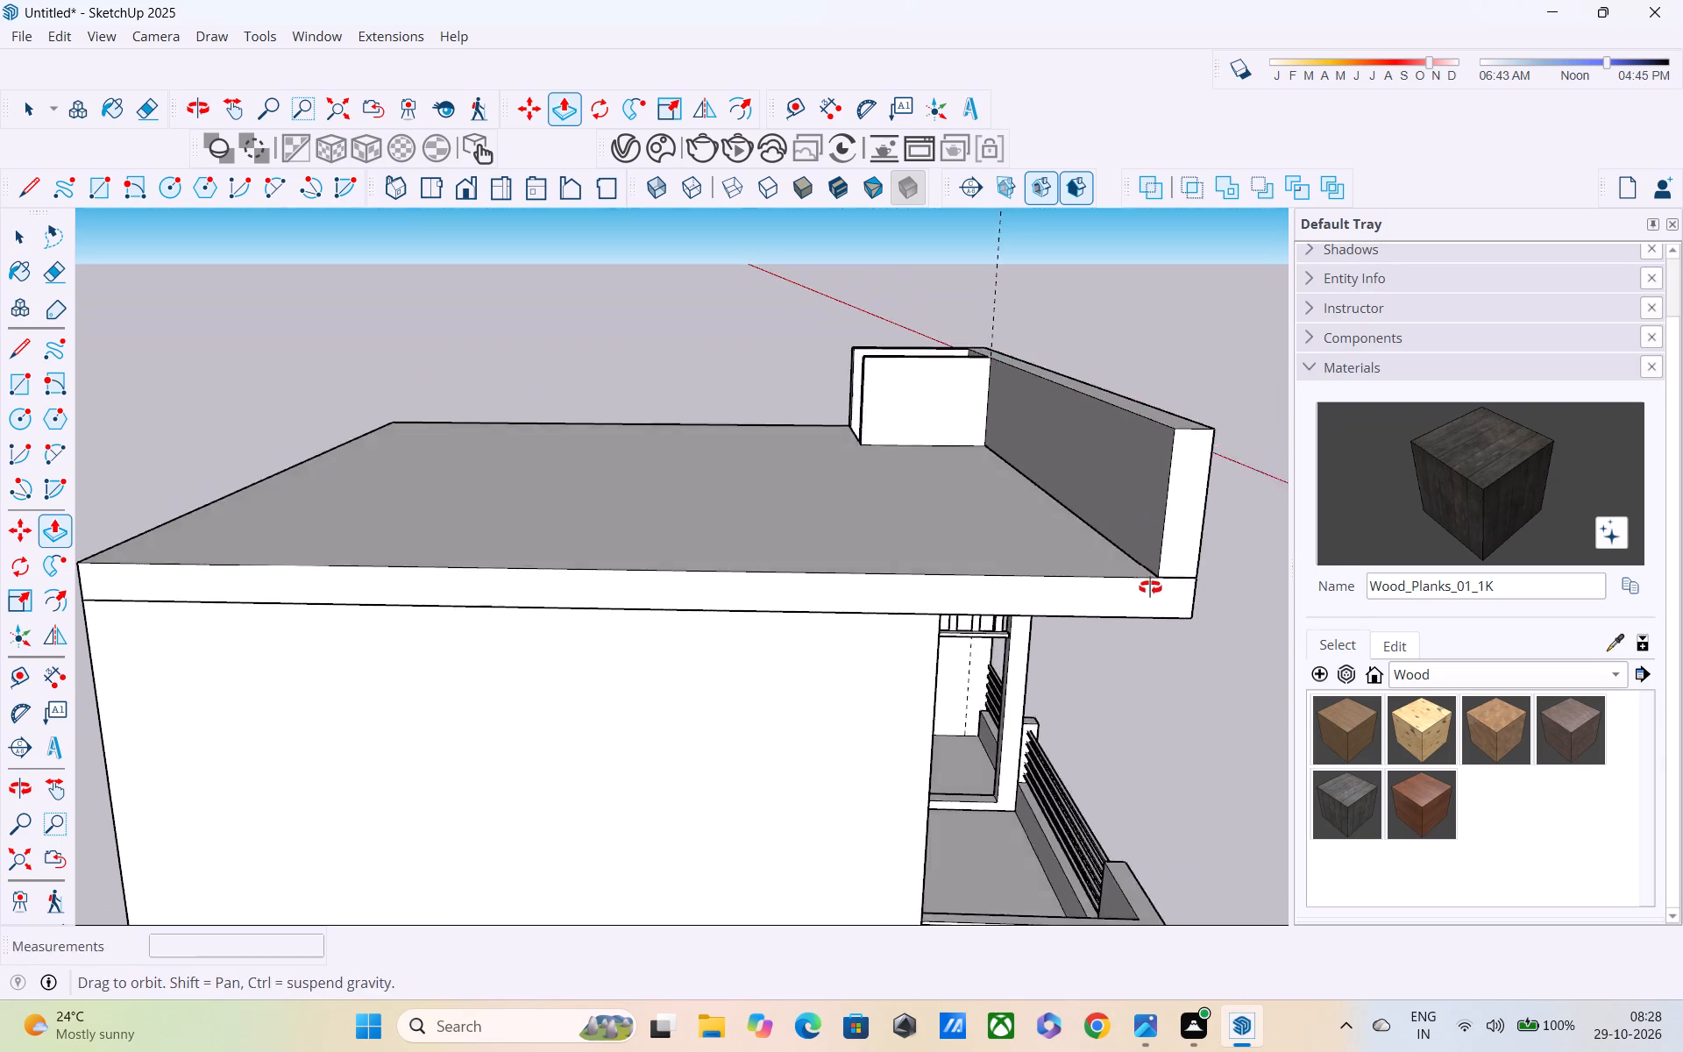
middle_drag(1150, 587, 1545, 531)
middle_drag(1184, 493, 565, 579)
middle_drag(468, 565, 927, 551)
middle_drag(927, 552, 876, 638)
key(t)
scroll(873, 552, up, 2)
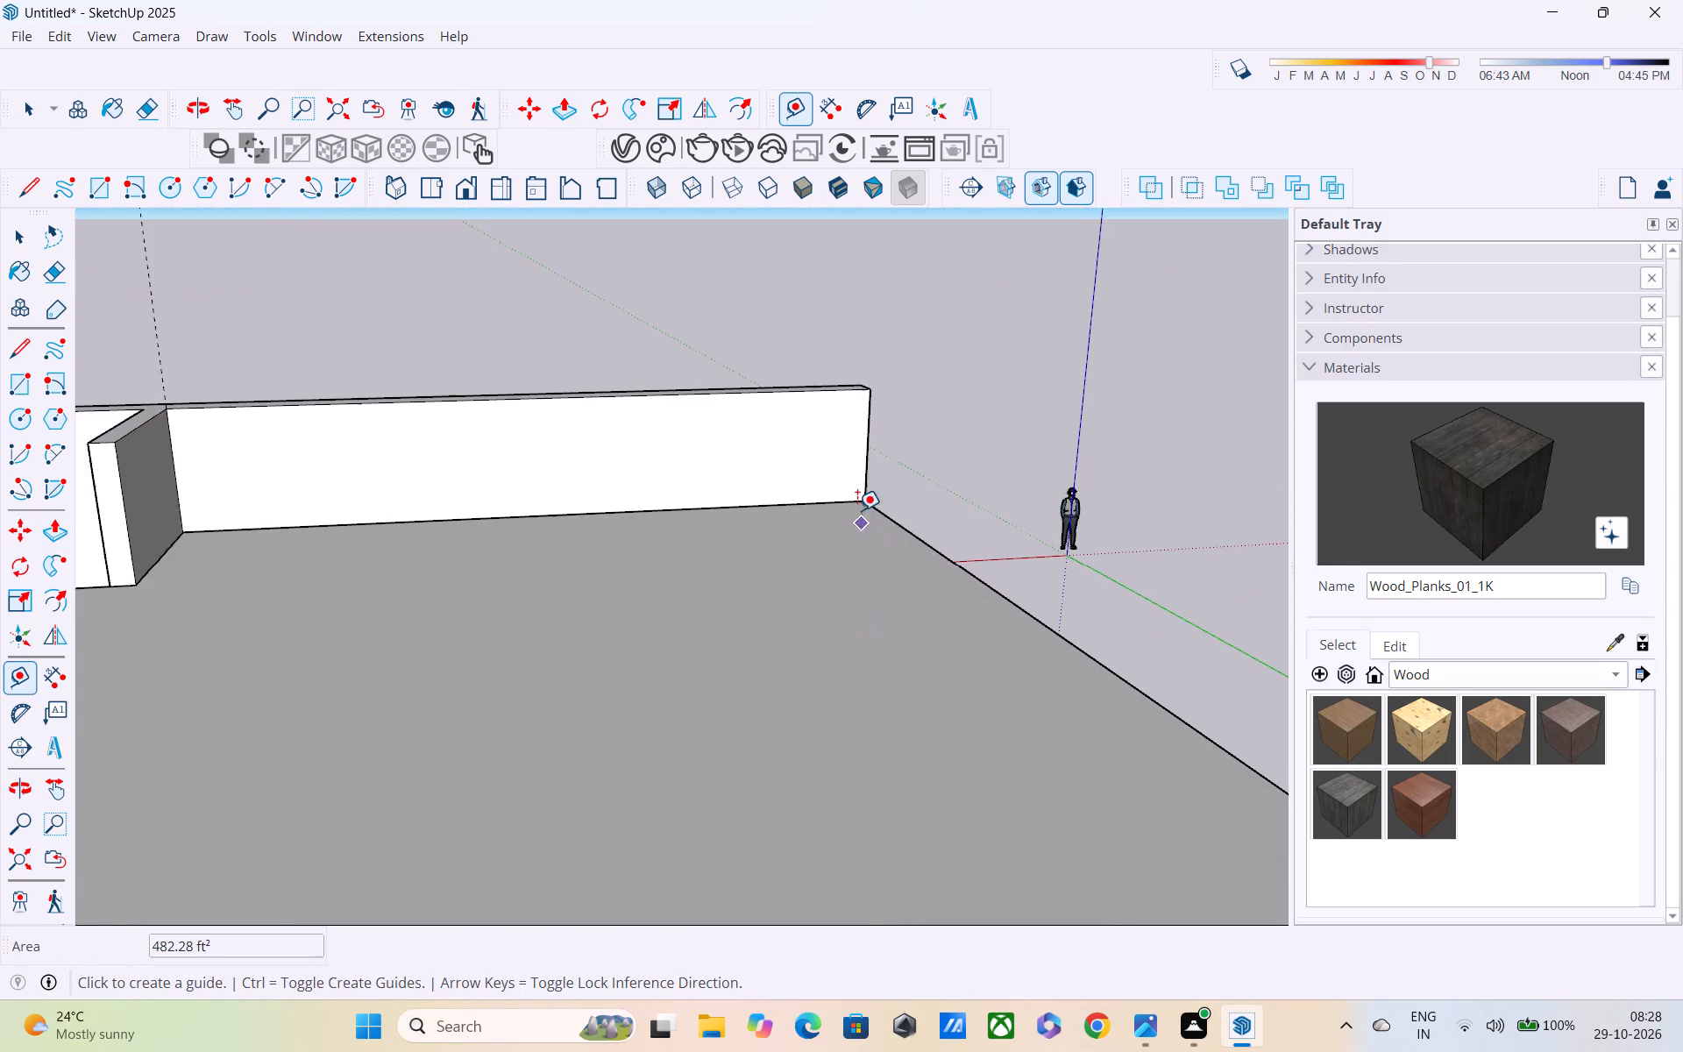
scroll(857, 510, up, 1)
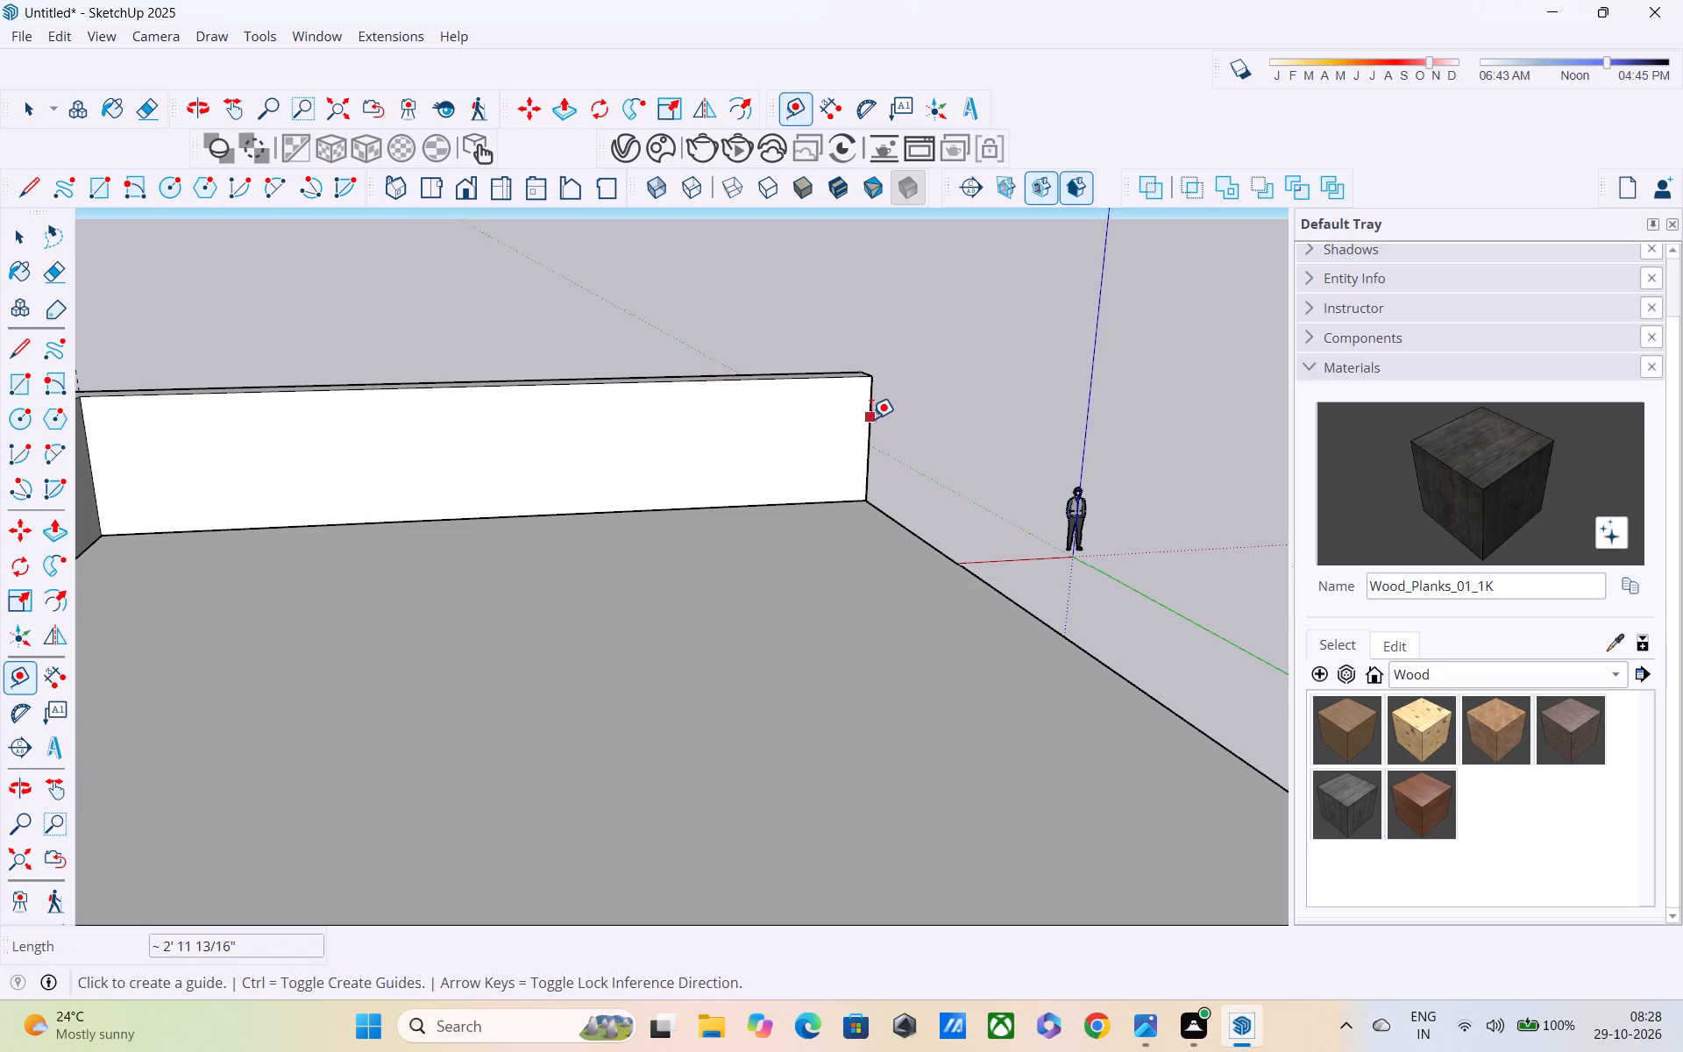
click(871, 418)
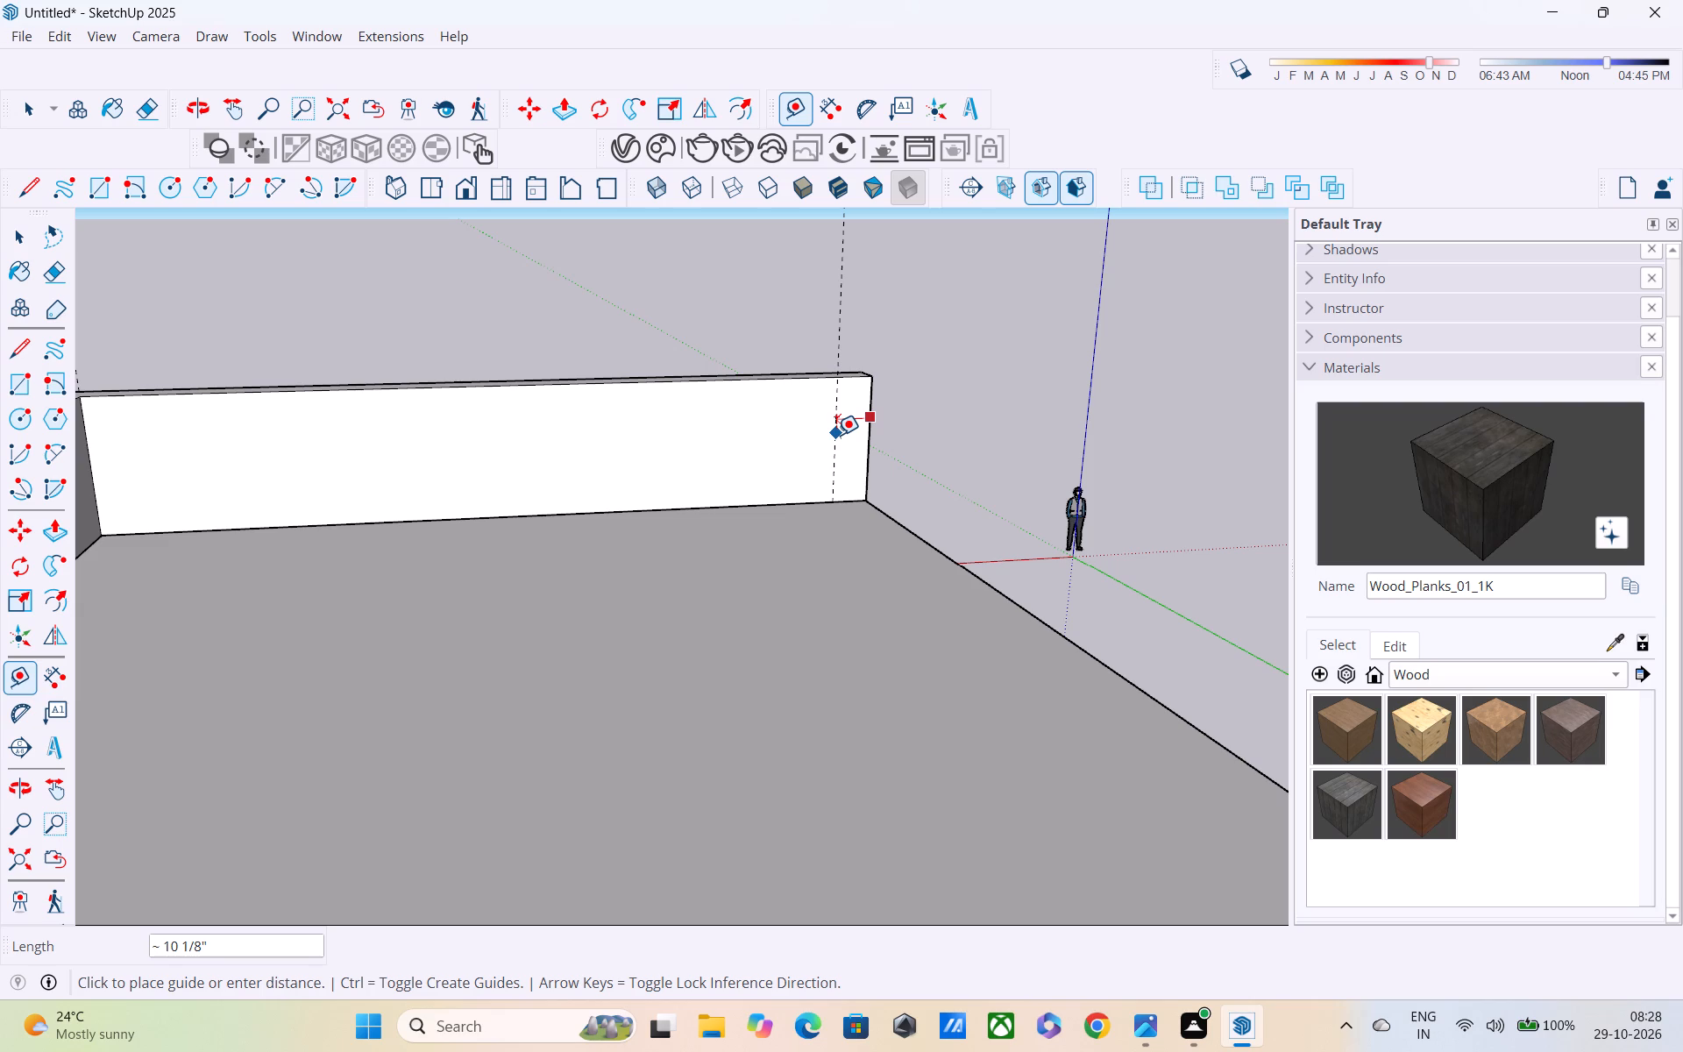
text(9")
key(Return)
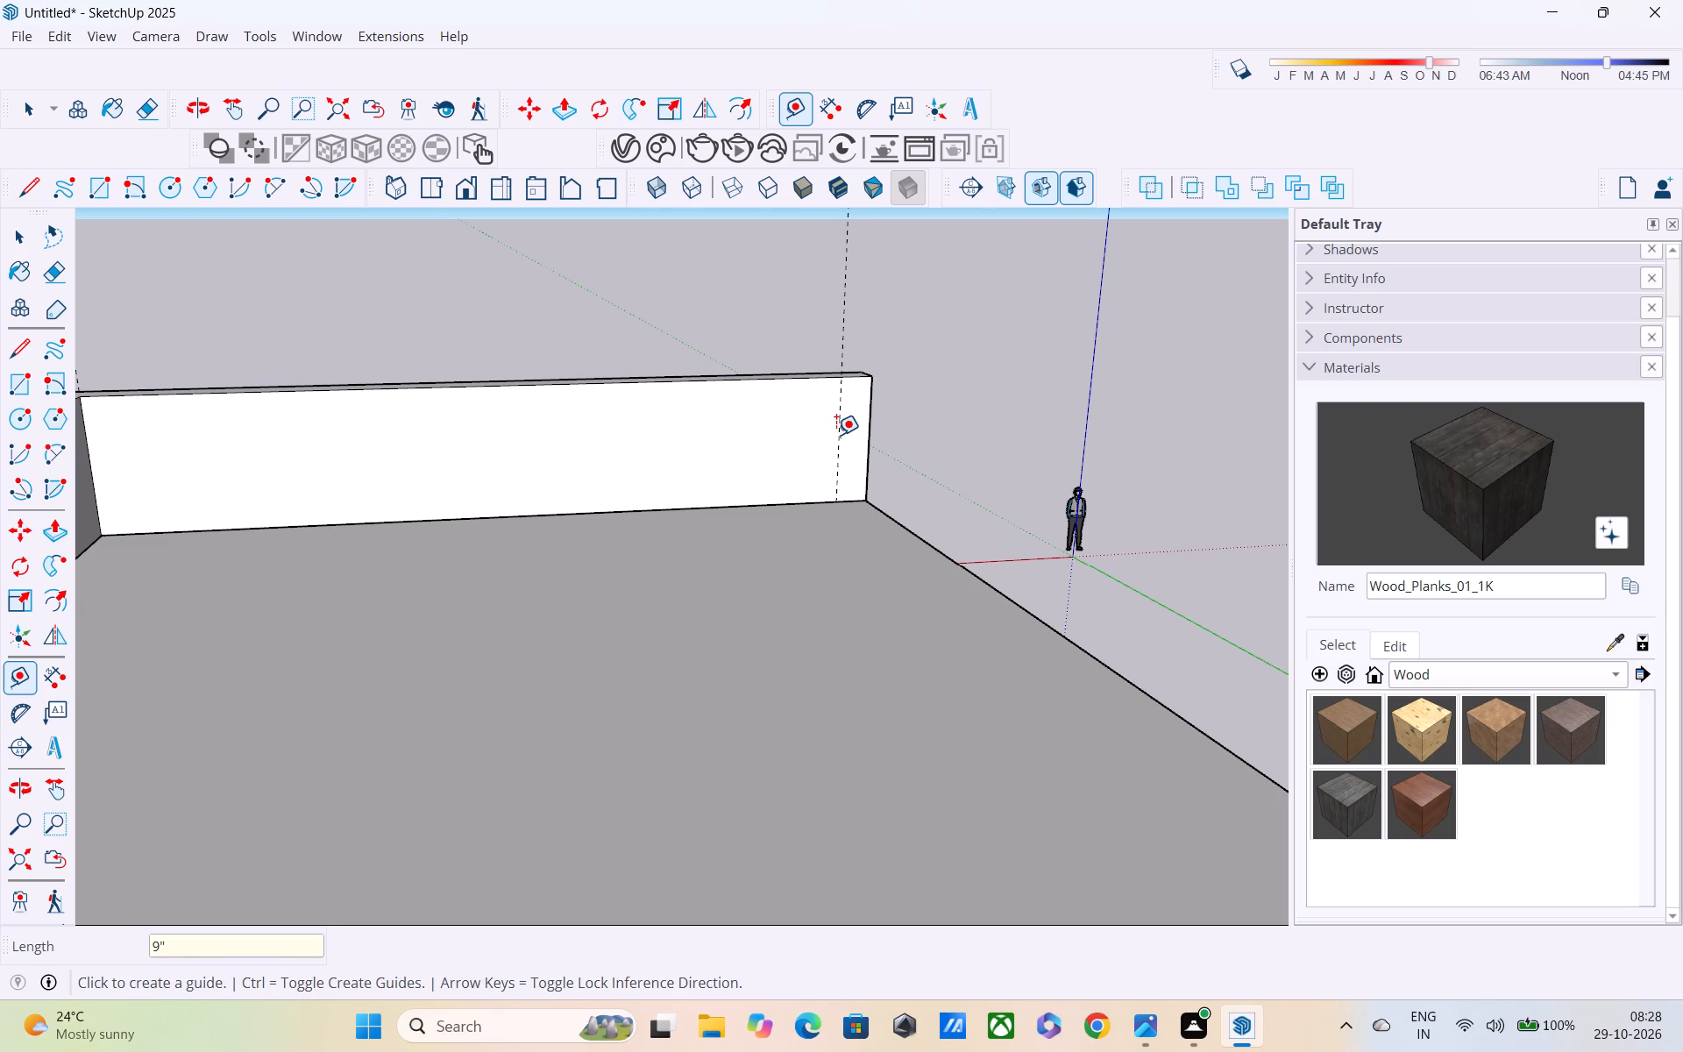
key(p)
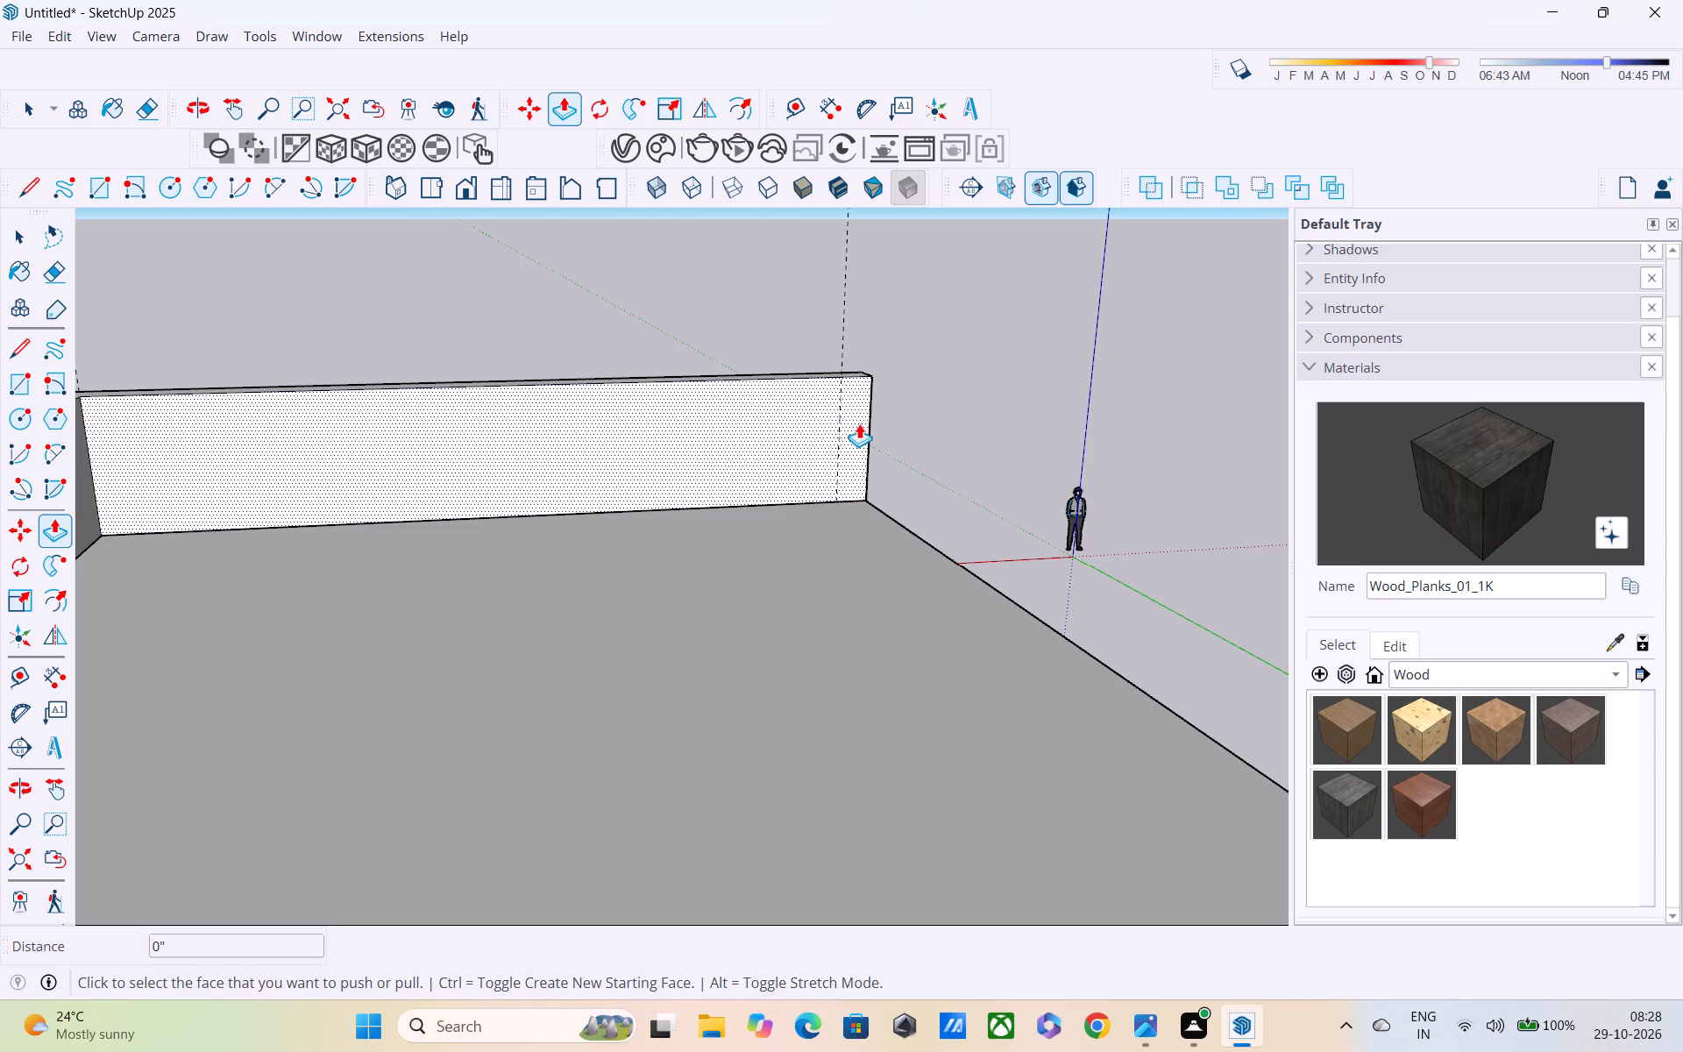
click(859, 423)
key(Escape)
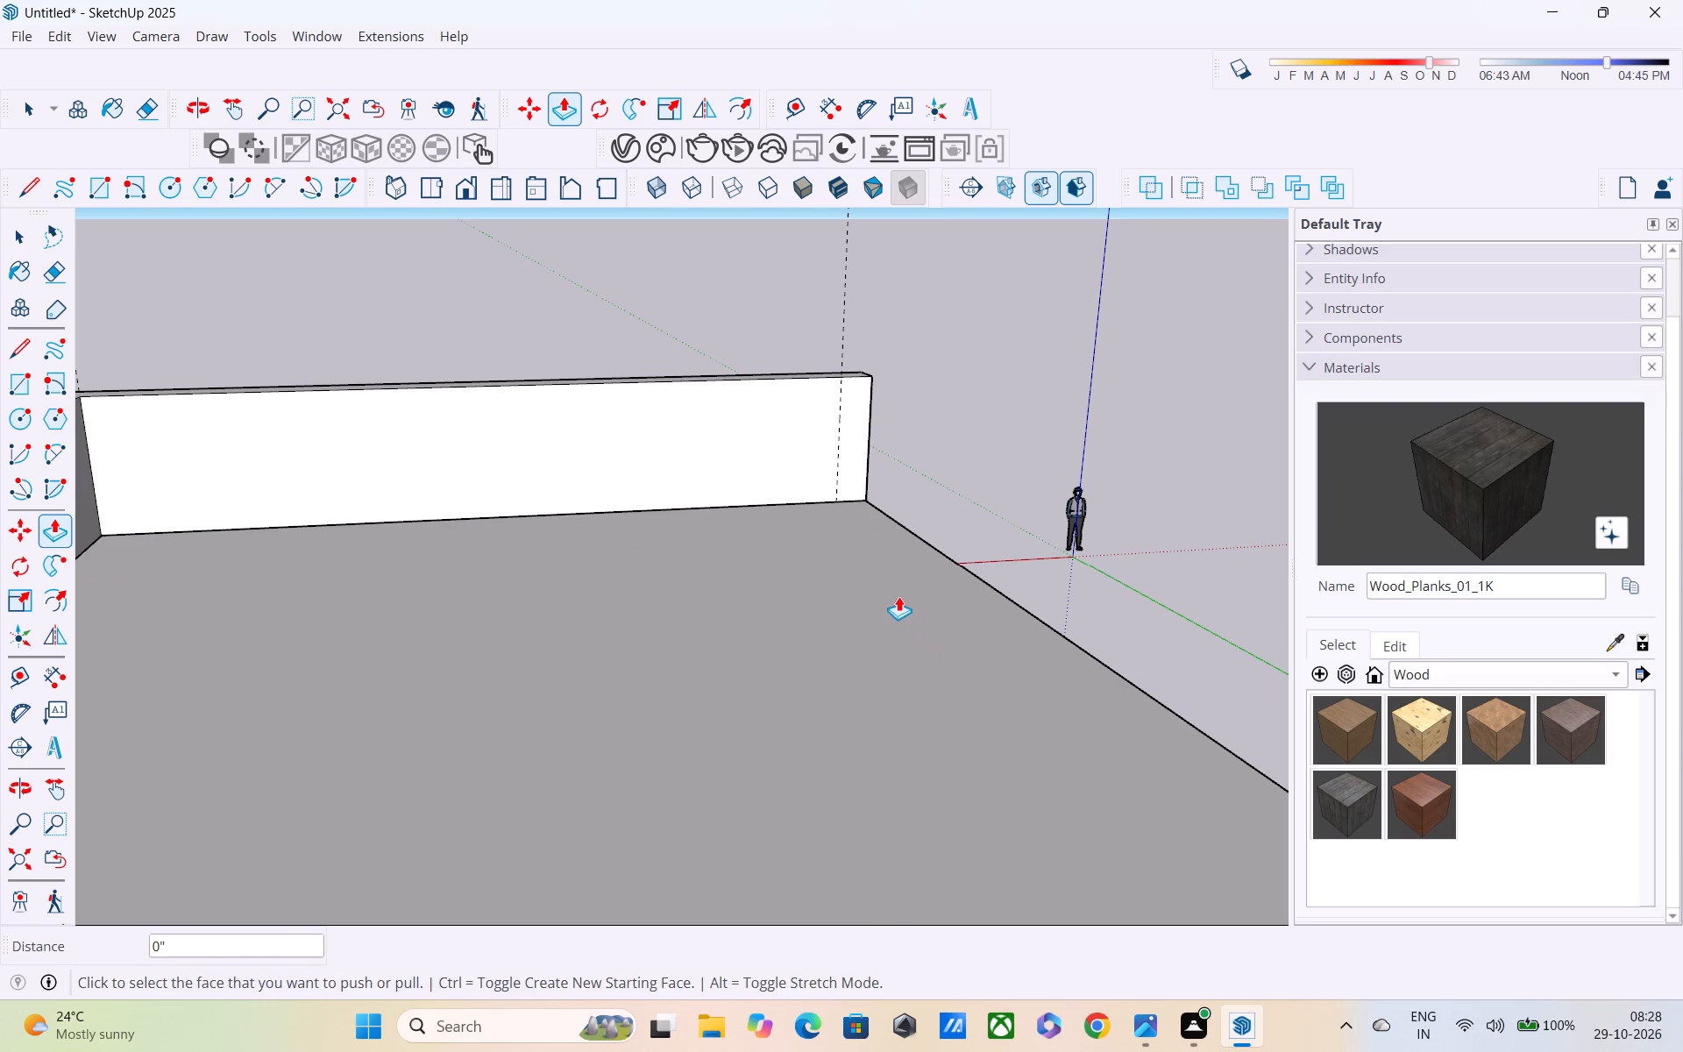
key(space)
Draw a vertical line along the guide on the front parapet's inner face, from its top edge to the slab.
key(l)
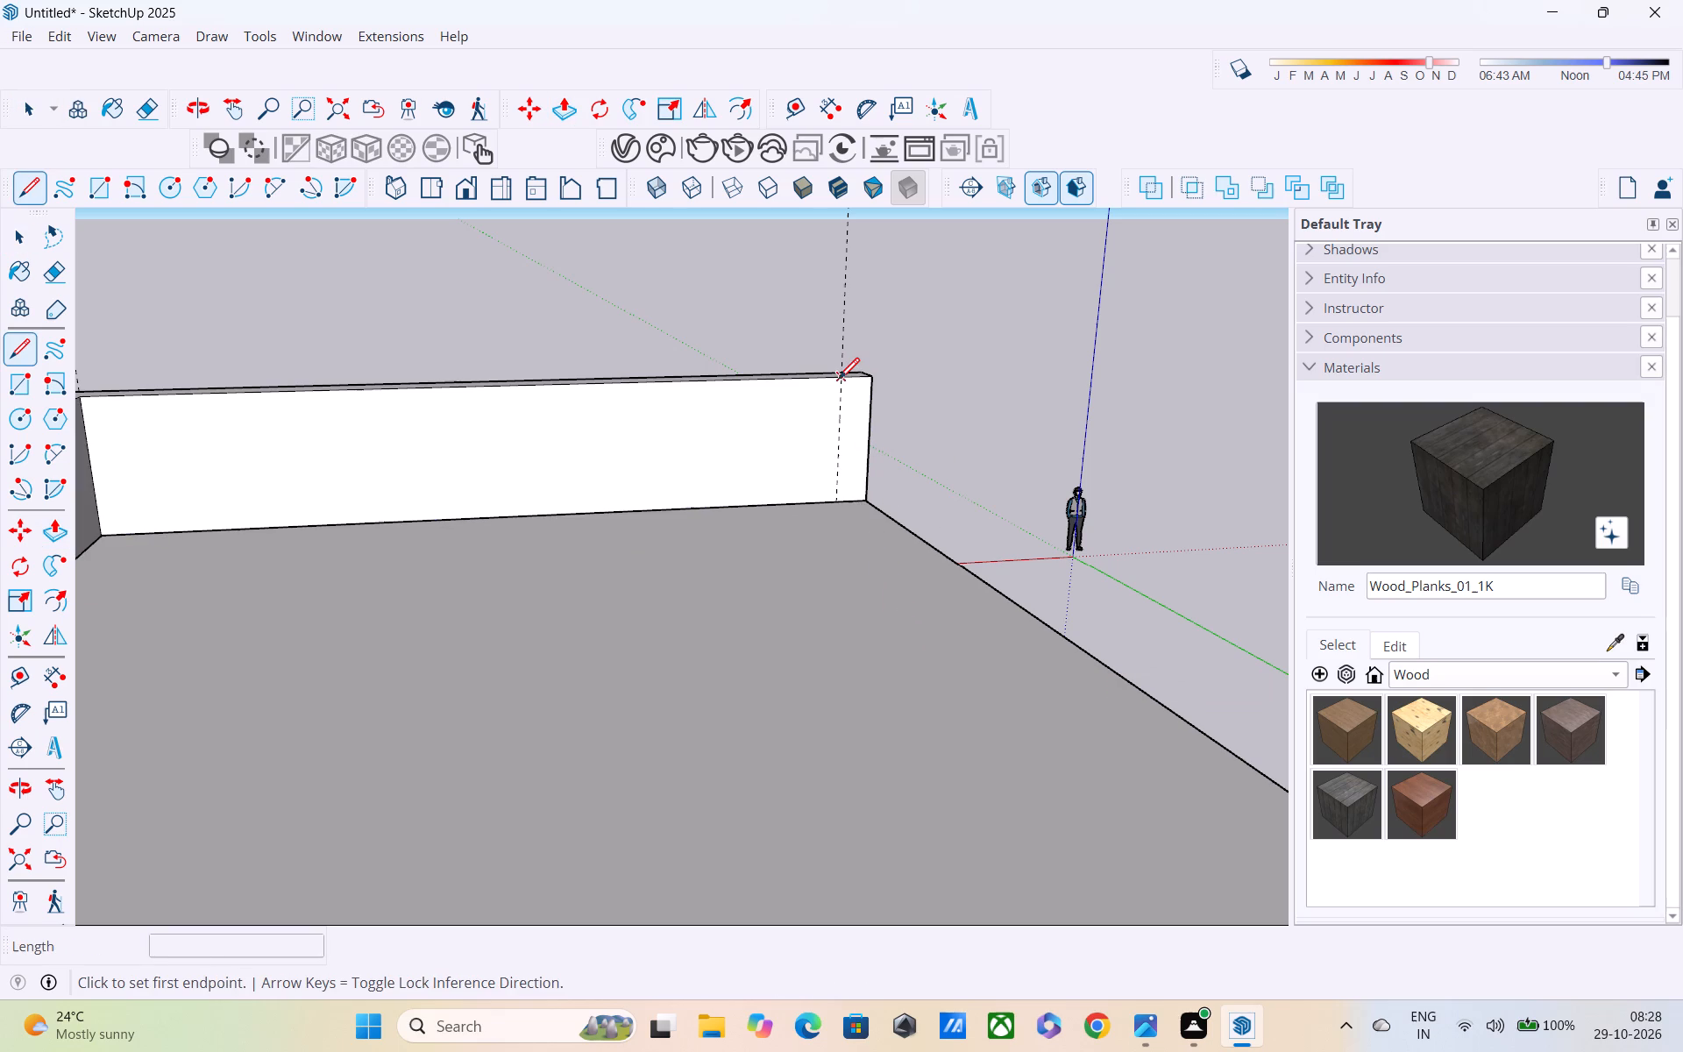
click(838, 381)
click(841, 501)
Push/Pull the end strip 22' 3" along the roof's side edge to the slab's rear edge, forming the side parapet.
key(p)
click(858, 456)
scroll(977, 662, down, 5)
middle_drag(977, 662, 825, 615)
scroll(821, 607, down, 6)
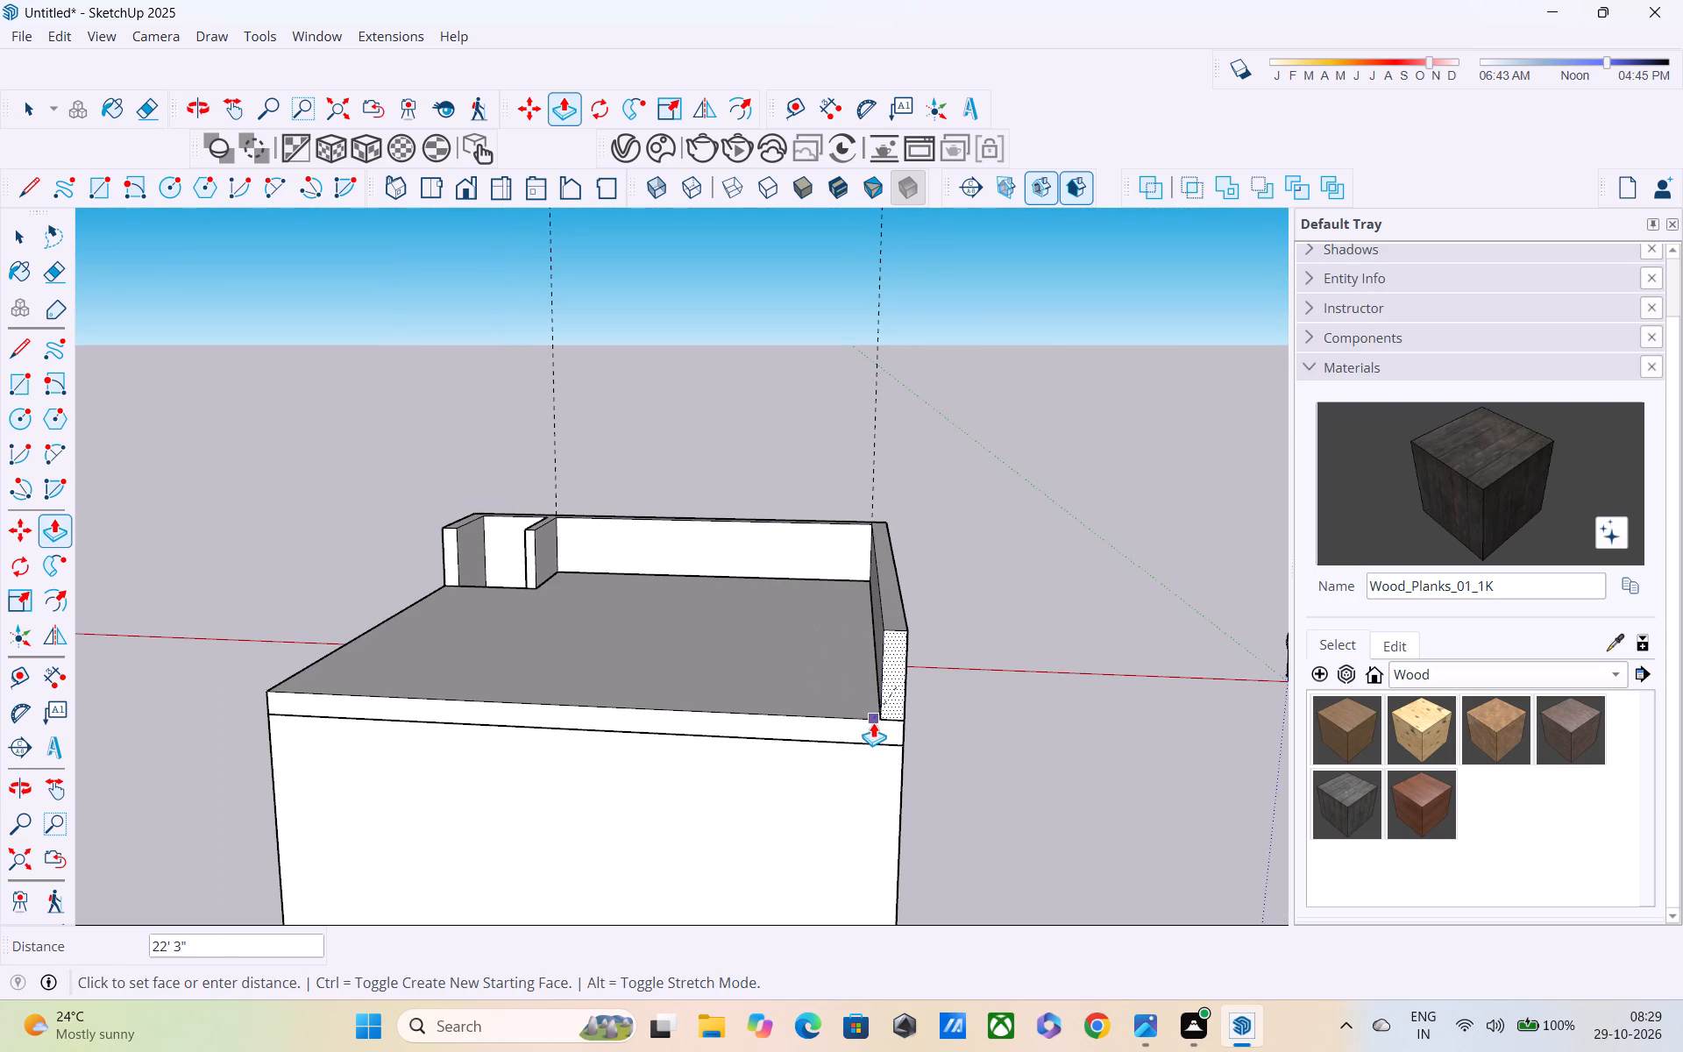
click(869, 729)
Examine the front and side parapets from the rear corner, the front and above.
middle_drag(880, 757, 1268, 814)
scroll(1076, 707, down, 5)
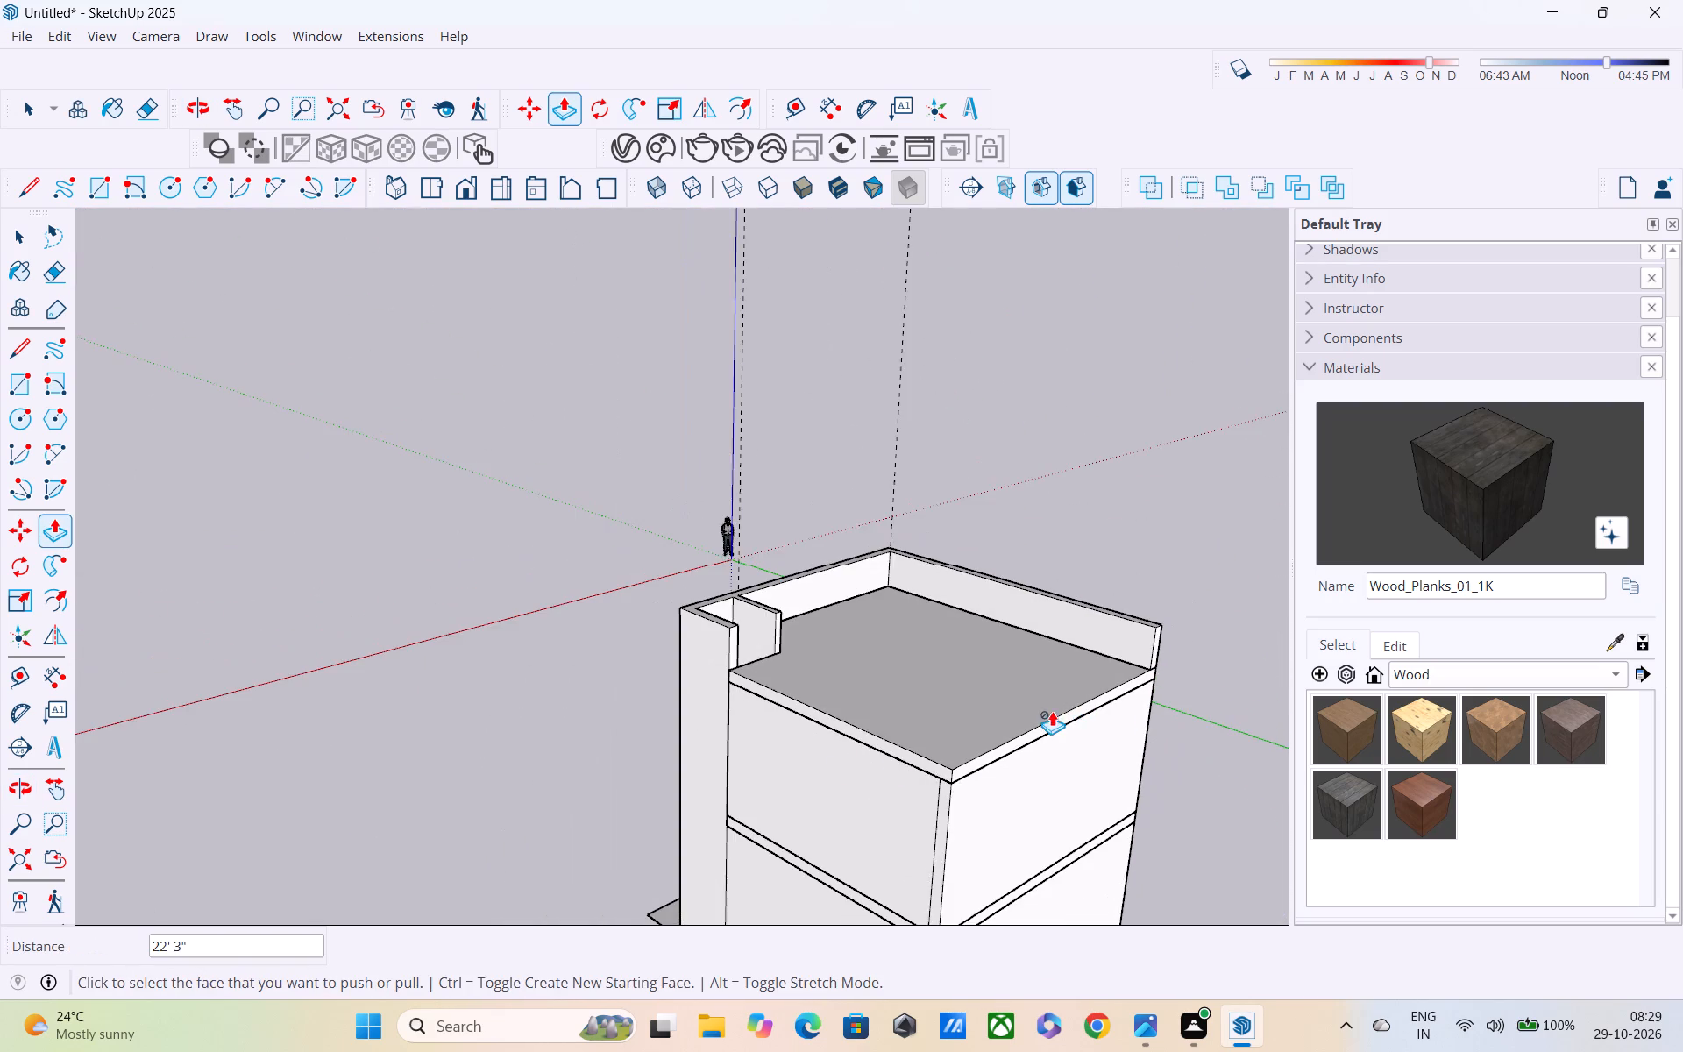
middle_drag(854, 757, 1597, 719)
middle_drag(766, 684, 1109, 599)
scroll(599, 657, up, 3)
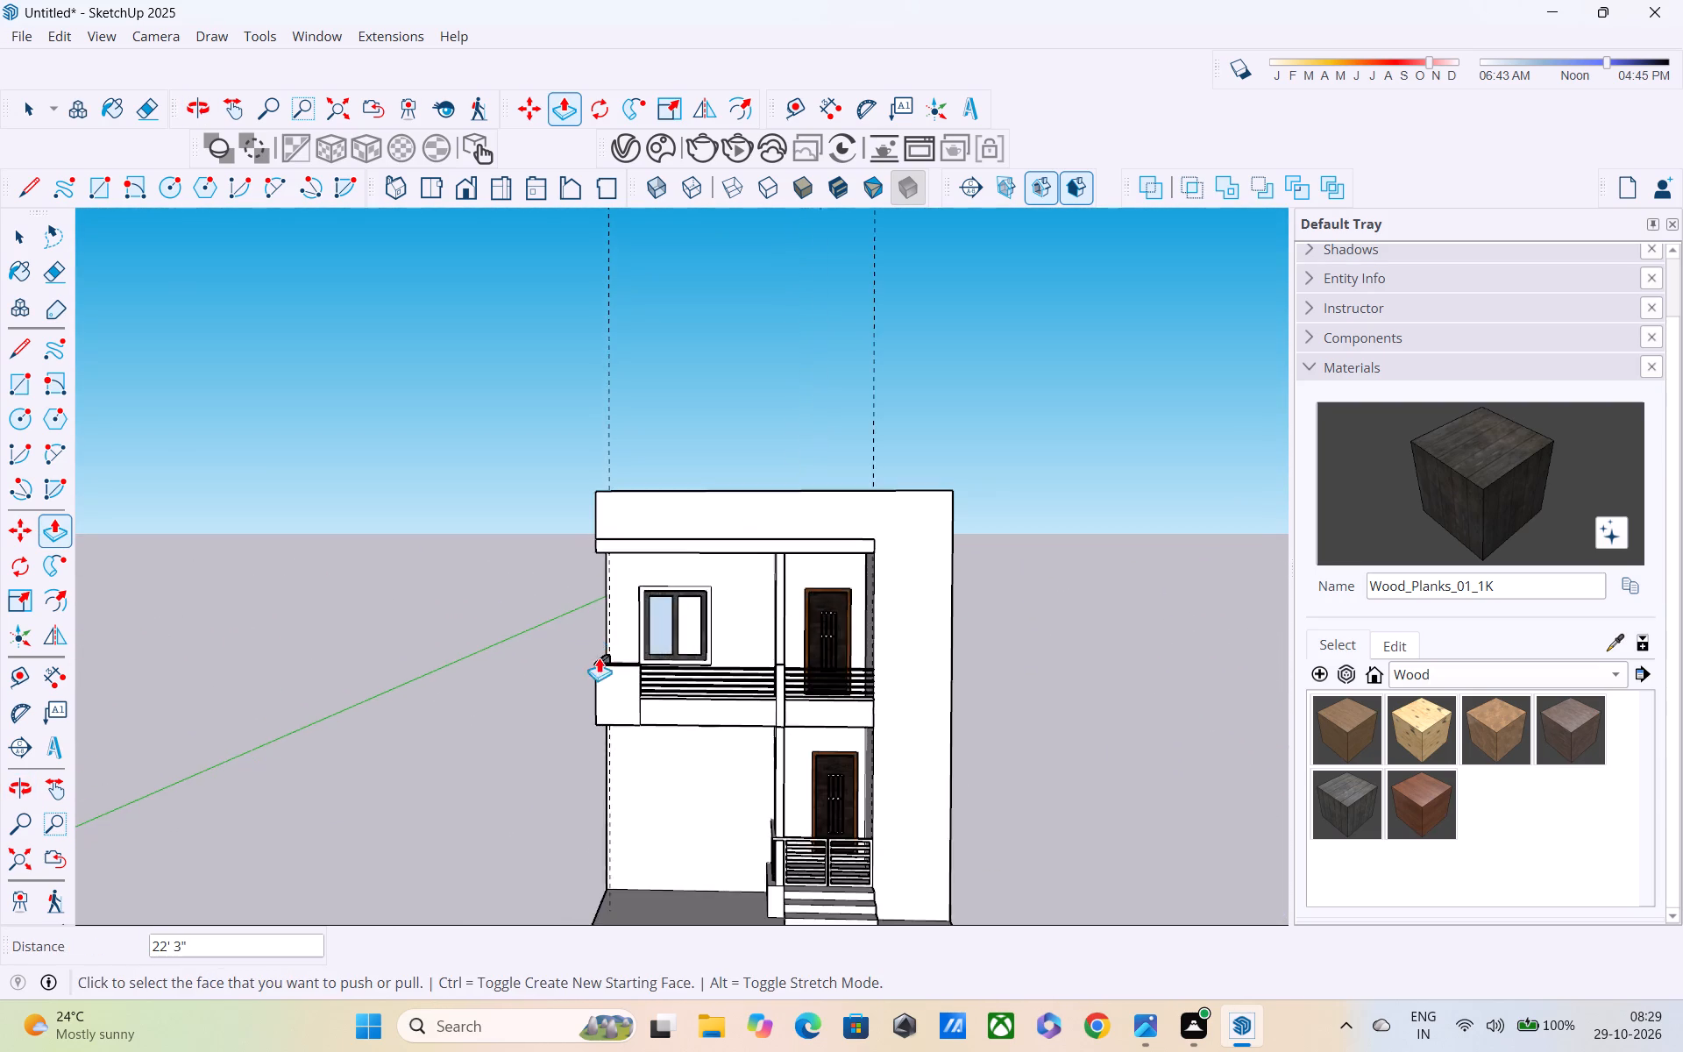
scroll(591, 562, up, 1)
middle_drag(591, 562, 610, 618)
key(space)
middle_drag(476, 523, 507, 705)
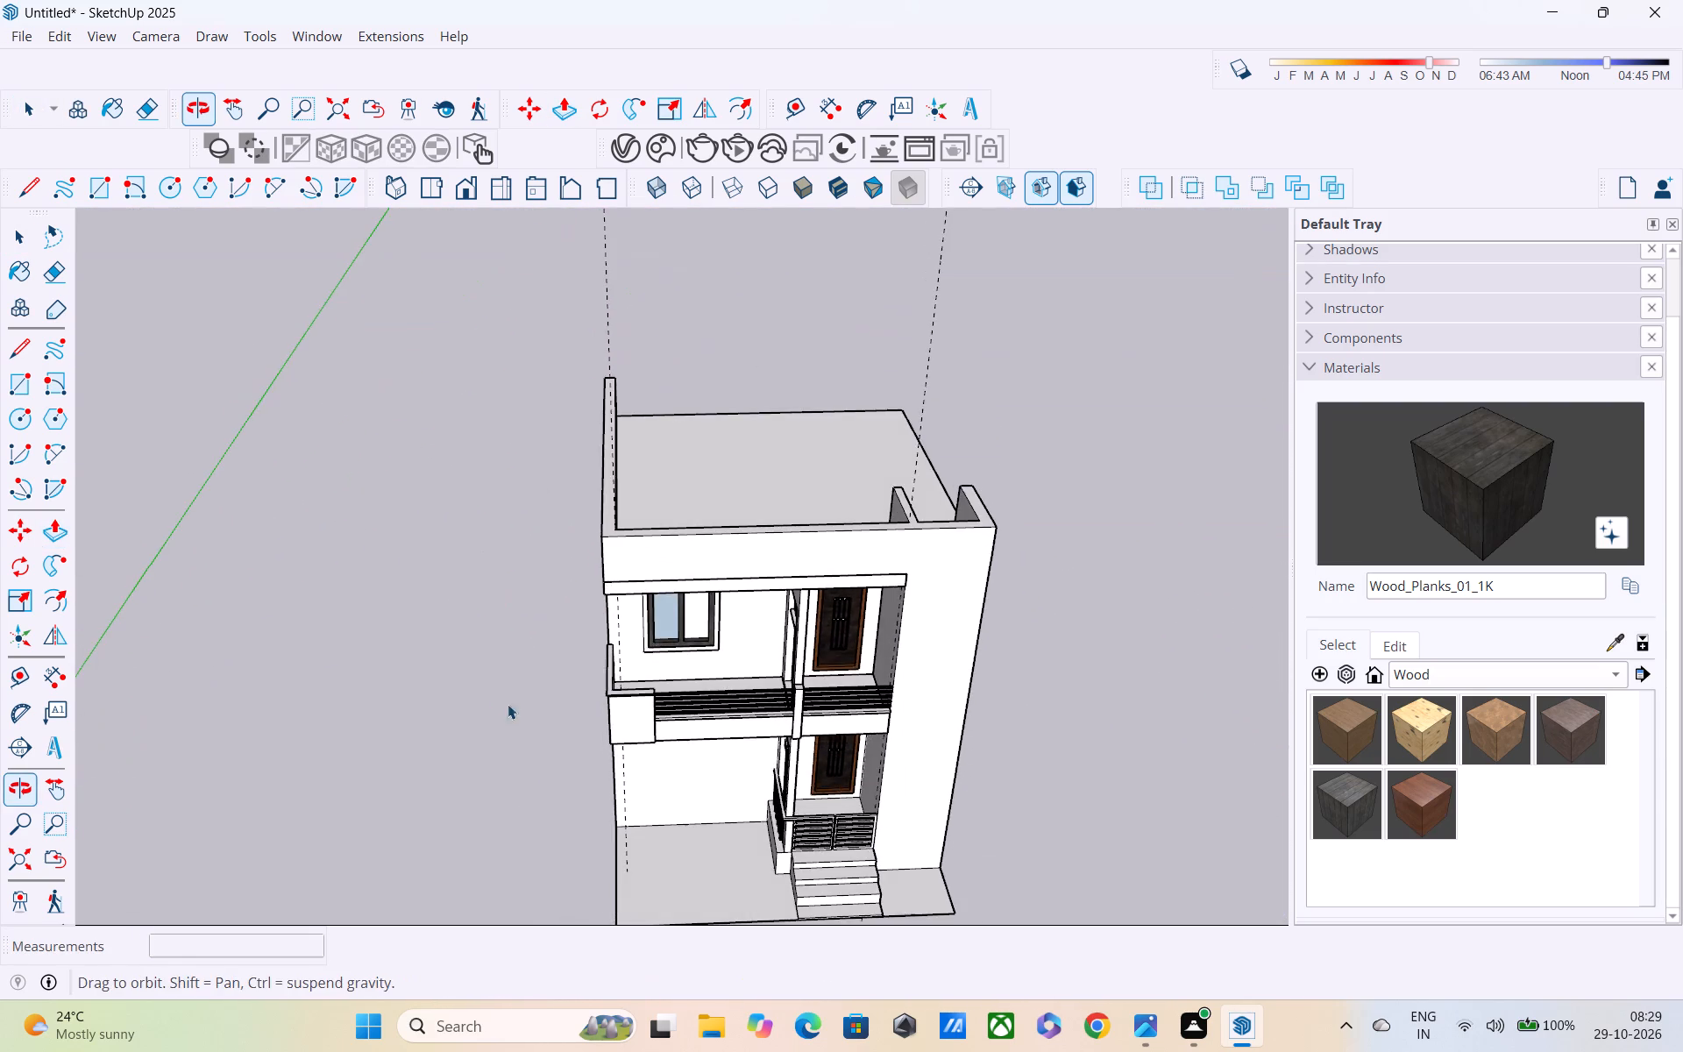
Draw a rectangle about 5' by 7' on the roof slab against the side parapet, near the front corner.
scroll(615, 480, up, 4)
middle_drag(614, 481, 565, 643)
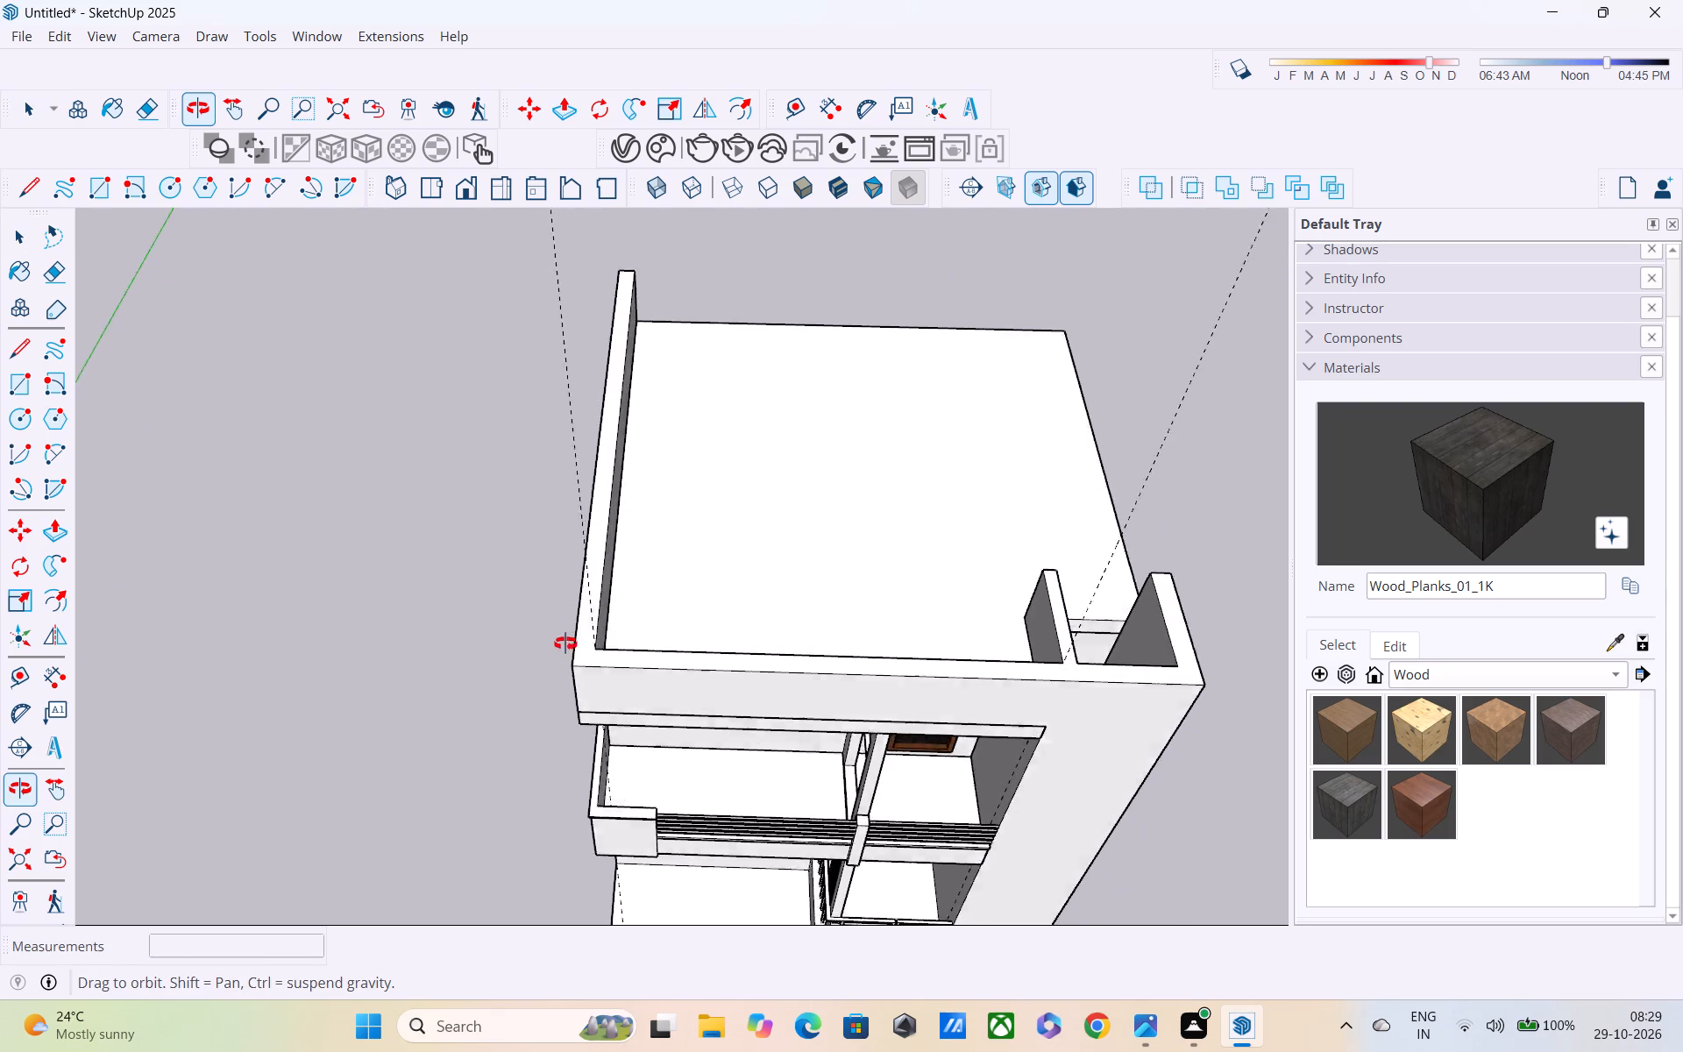
middle_drag(565, 643, 550, 657)
scroll(559, 636, up, 3)
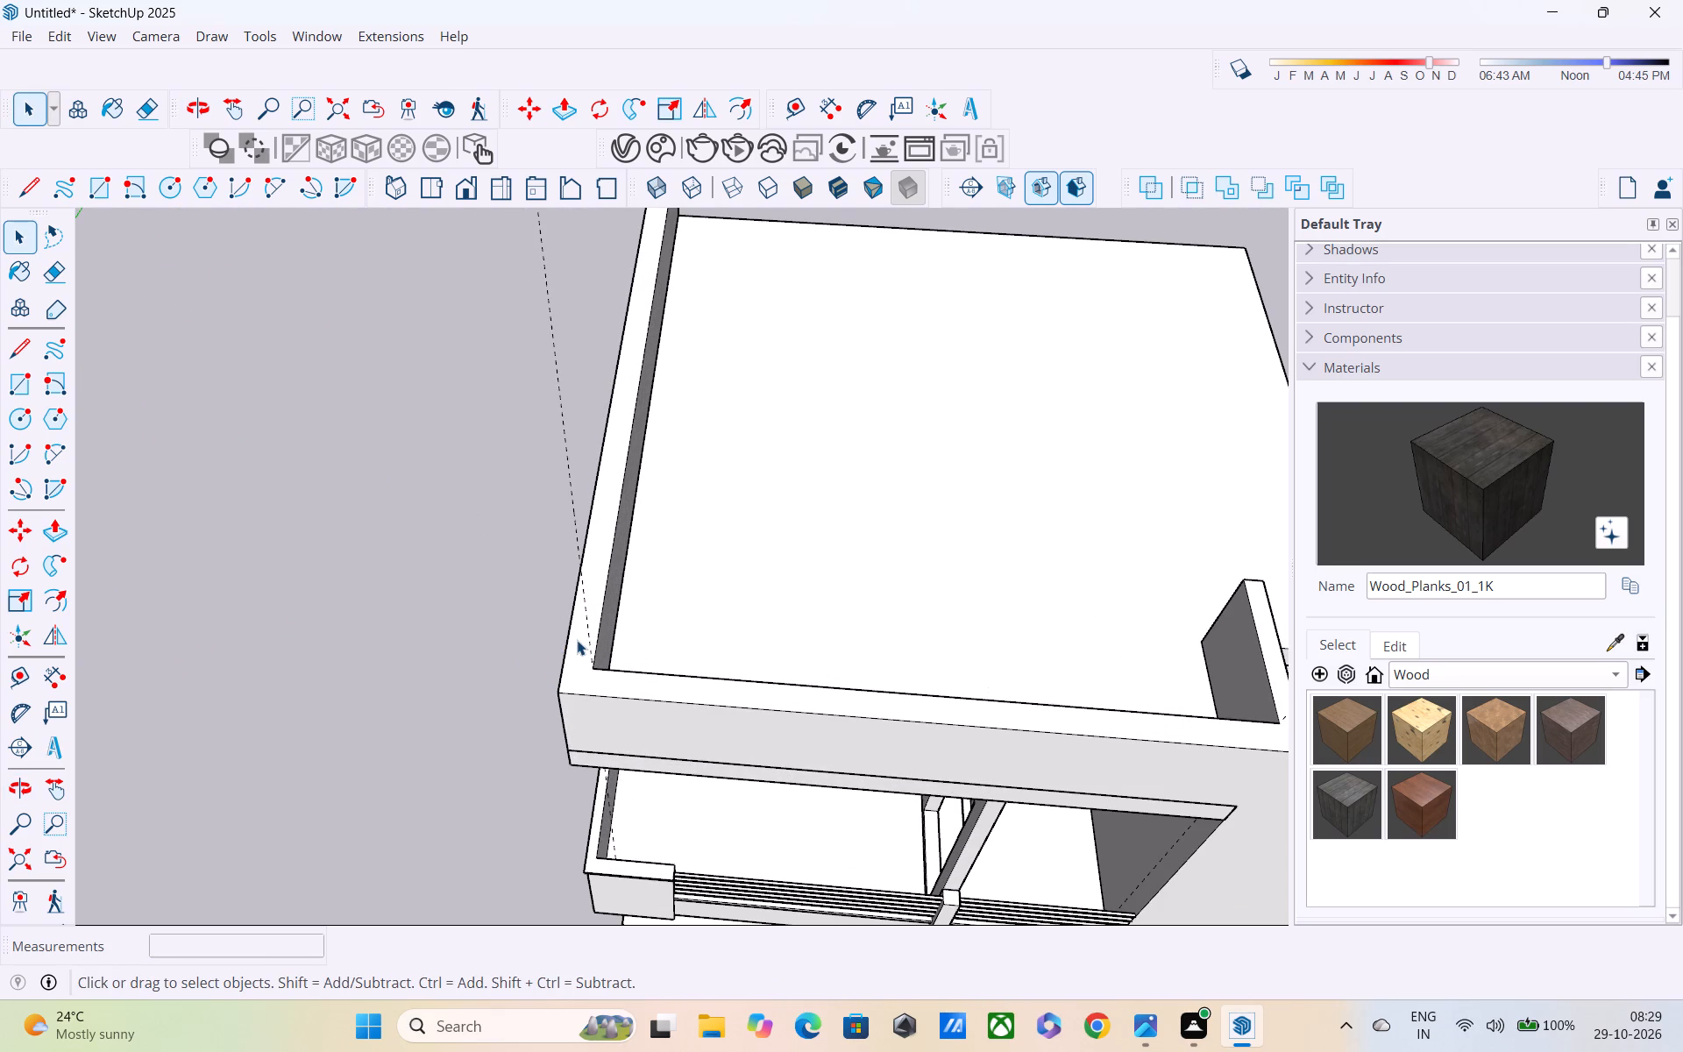
key(r)
scroll(681, 567, up, 2)
middle_drag(670, 595, 621, 687)
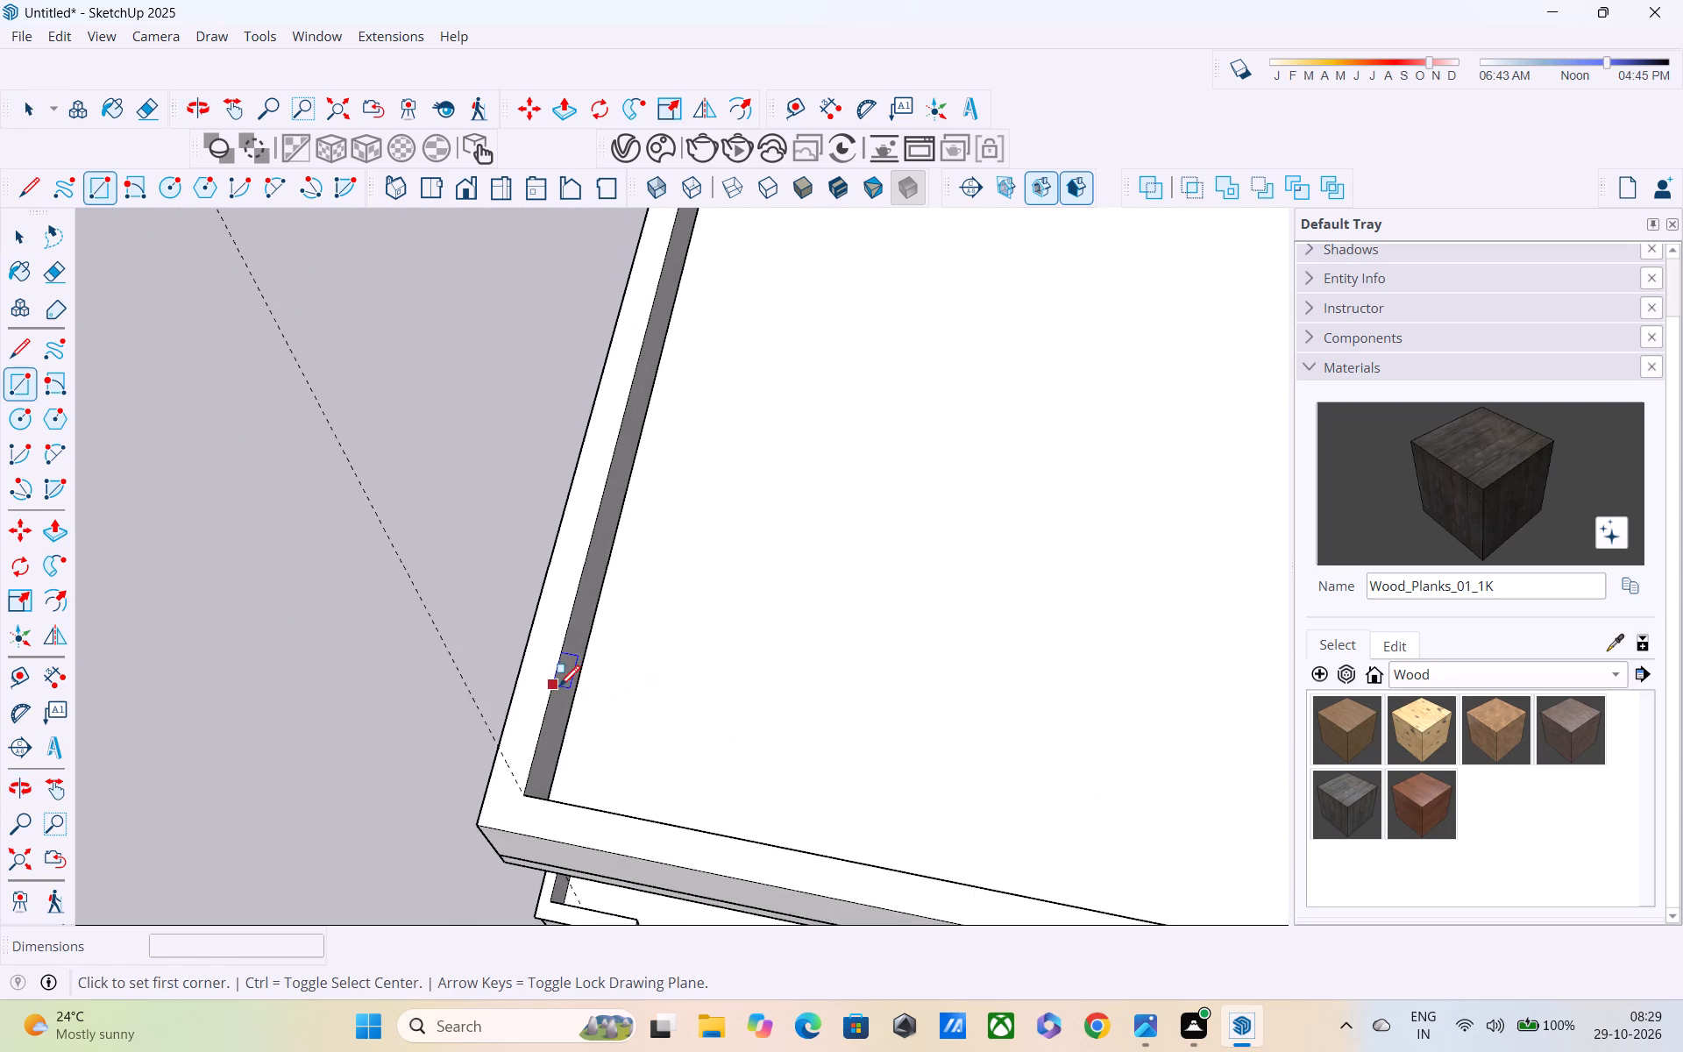
scroll(558, 687, up, 4)
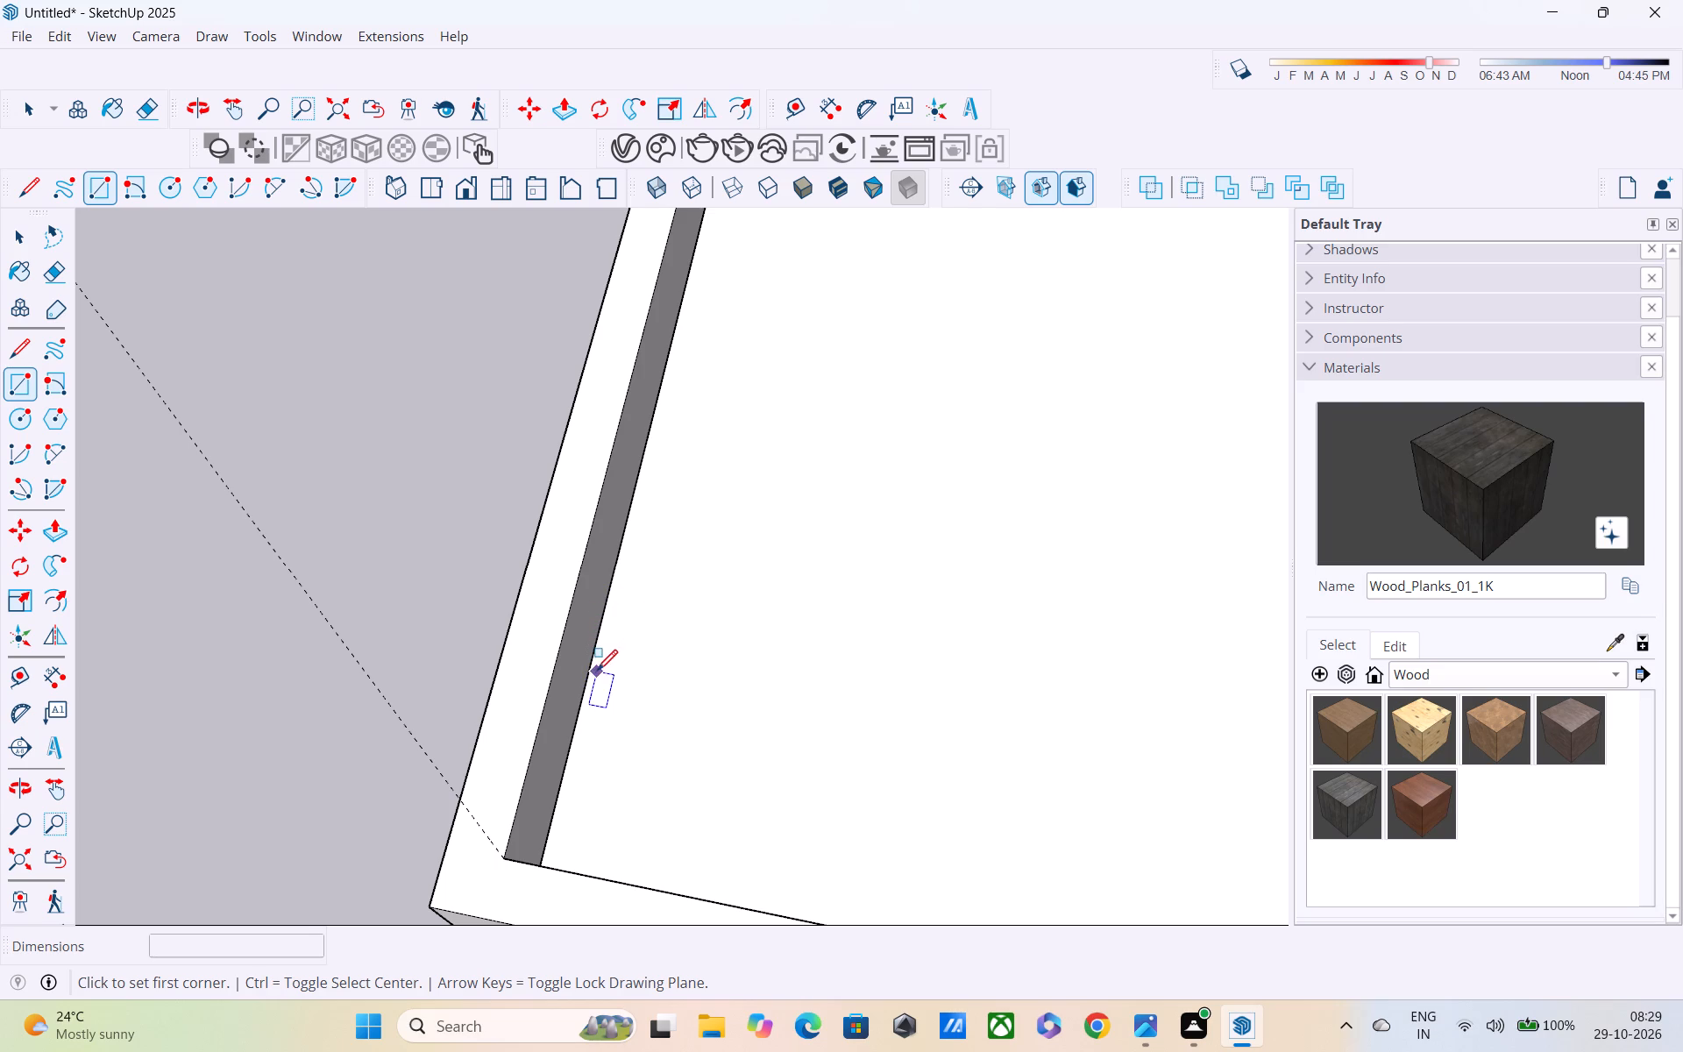
click(589, 681)
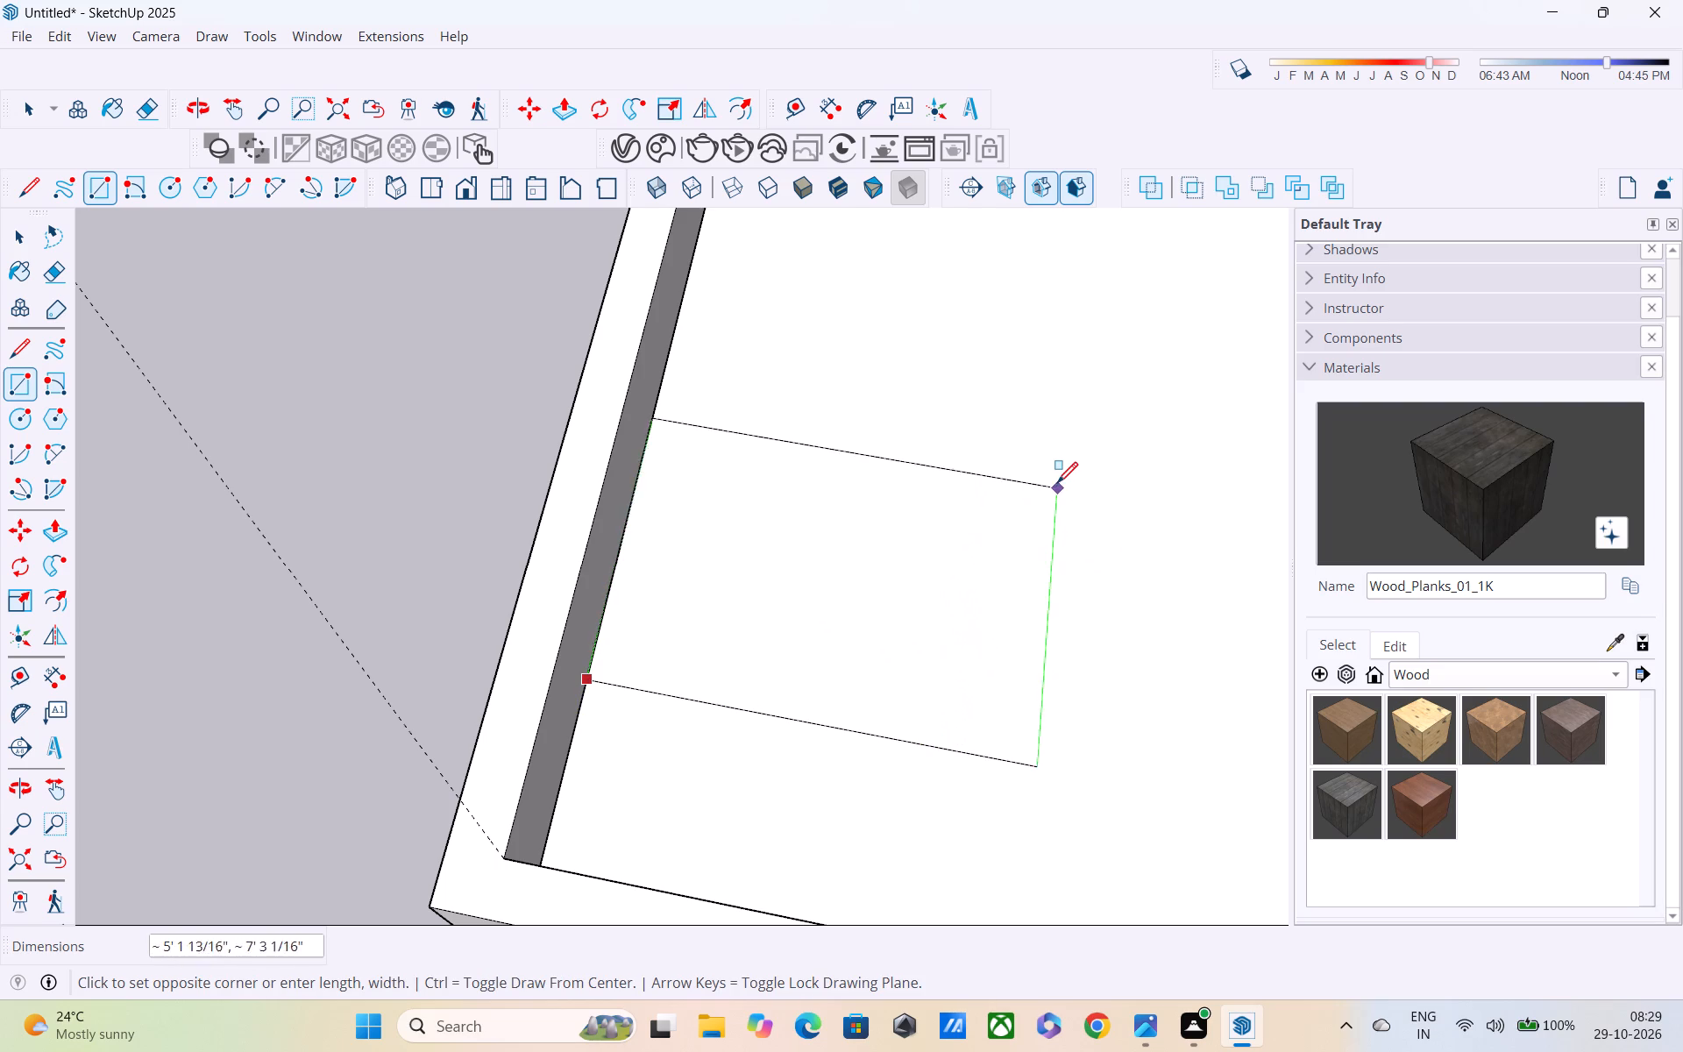
click(1057, 460)
Push/Pull the roof rectangle up 10' to form a rooftop block.
middle_drag(985, 654, 1014, 514)
scroll(1017, 507, down, 4)
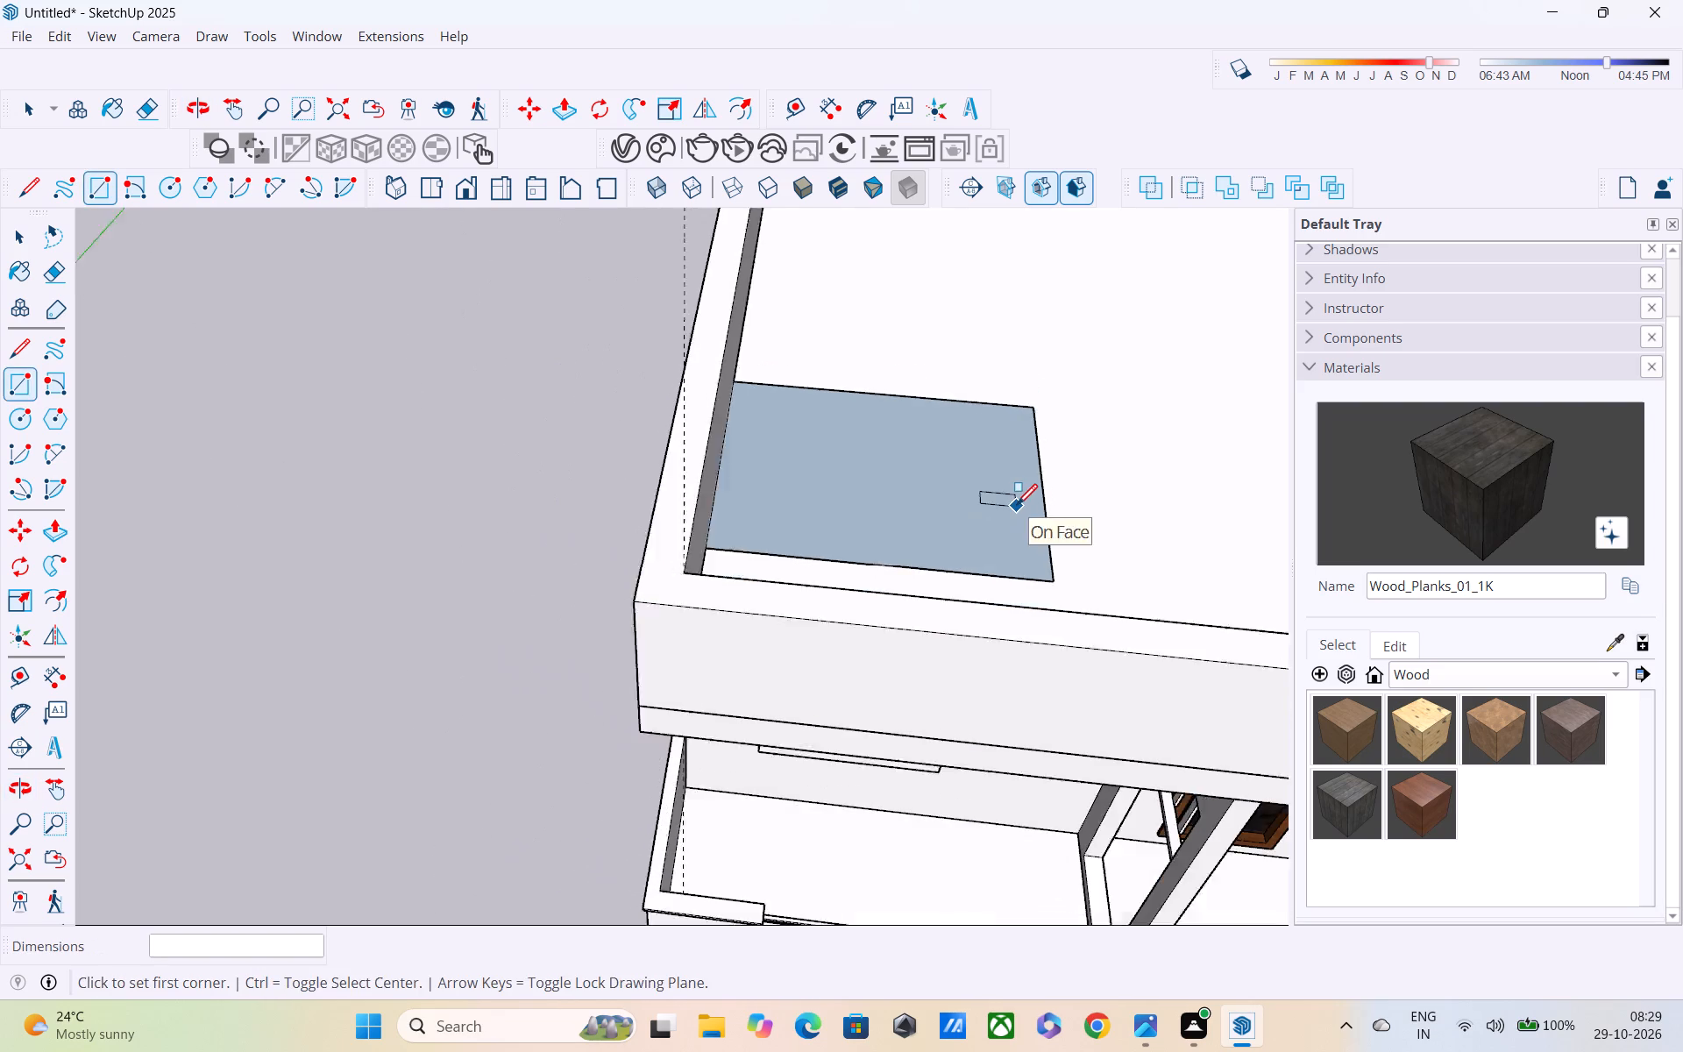
middle_drag(1012, 525, 1000, 570)
key(p)
click(969, 542)
scroll(963, 367, down, 2)
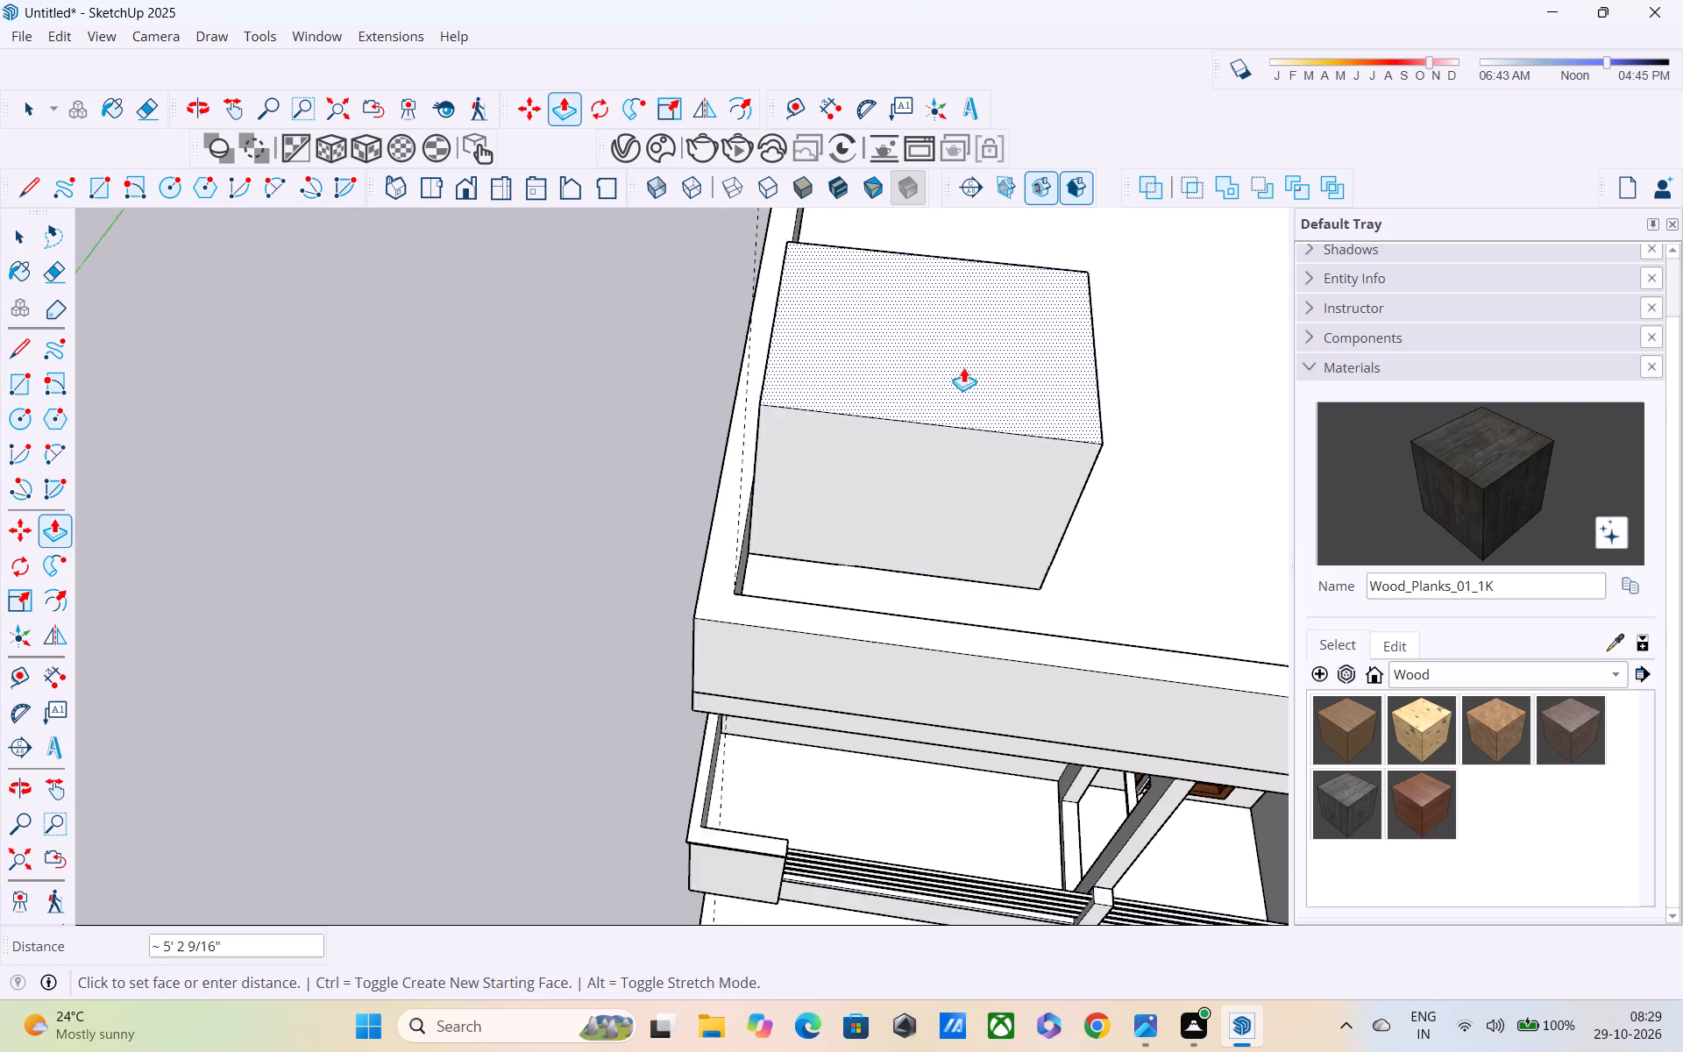
scroll(963, 367, down, 2)
middle_drag(957, 351, 954, 293)
scroll(952, 312, down, 2)
middle_drag(953, 331, 965, 675)
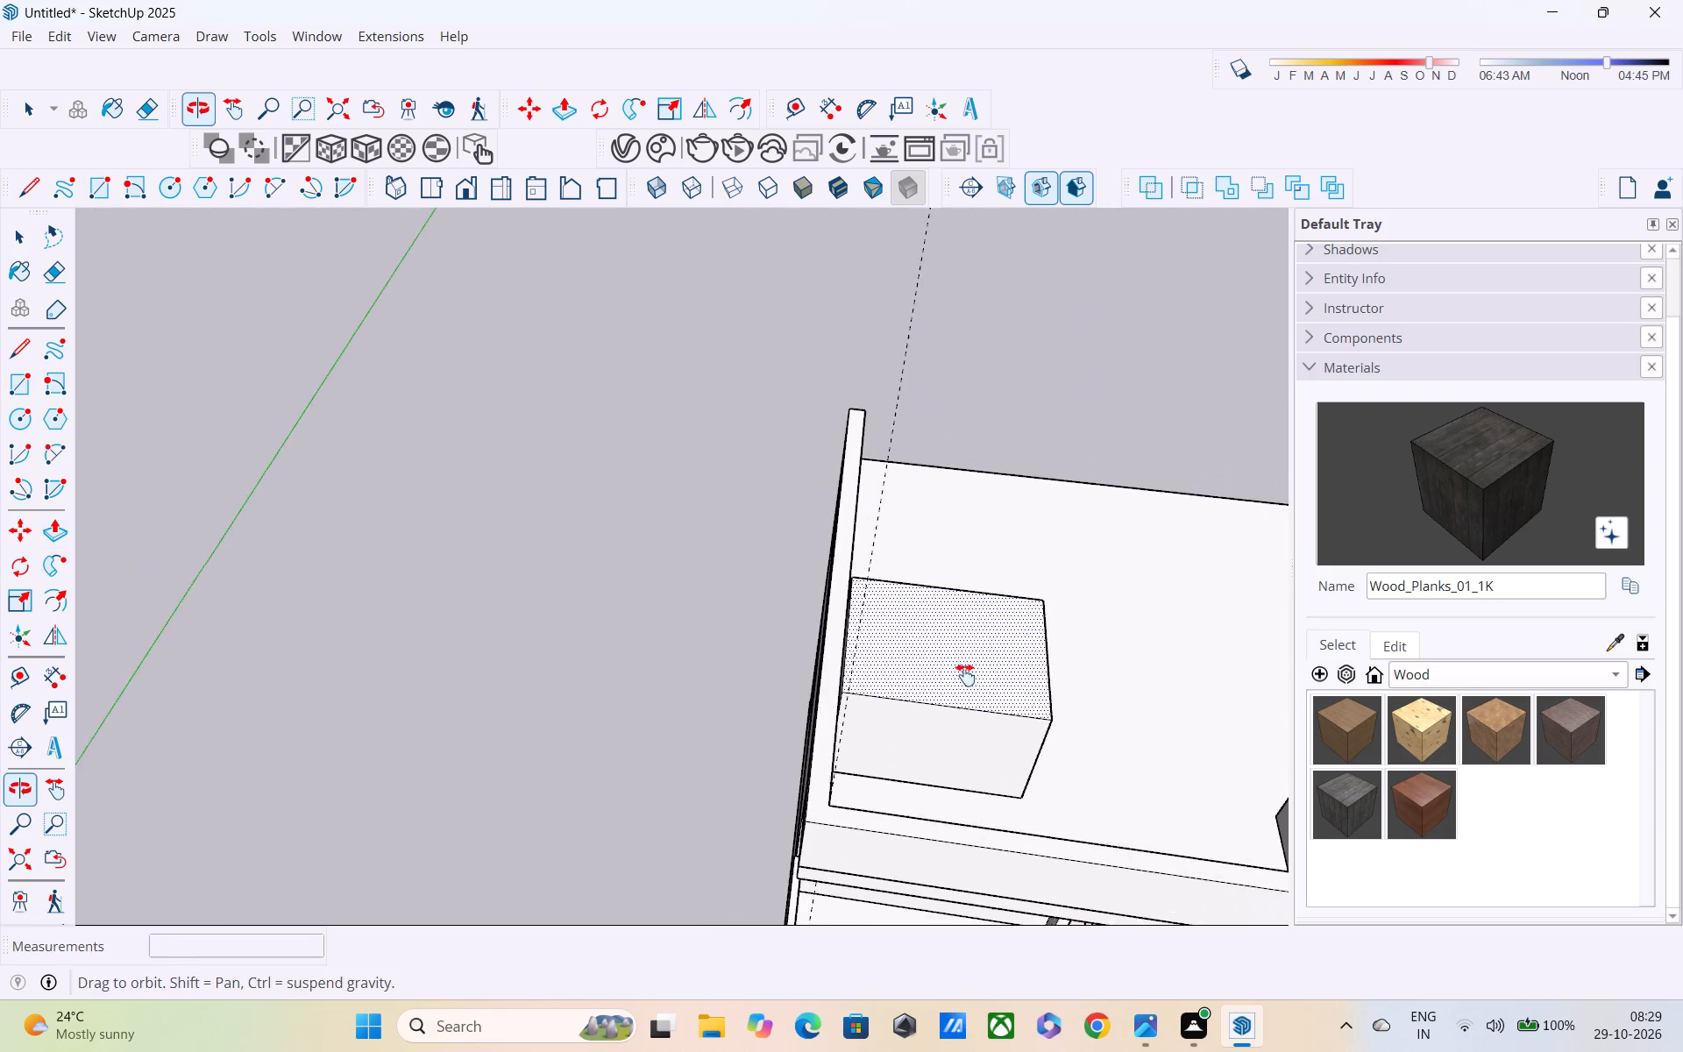
middle_drag(965, 675, 965, 676)
middle_drag(967, 587, 971, 434)
shift+middle_drag(971, 434, 965, 588)
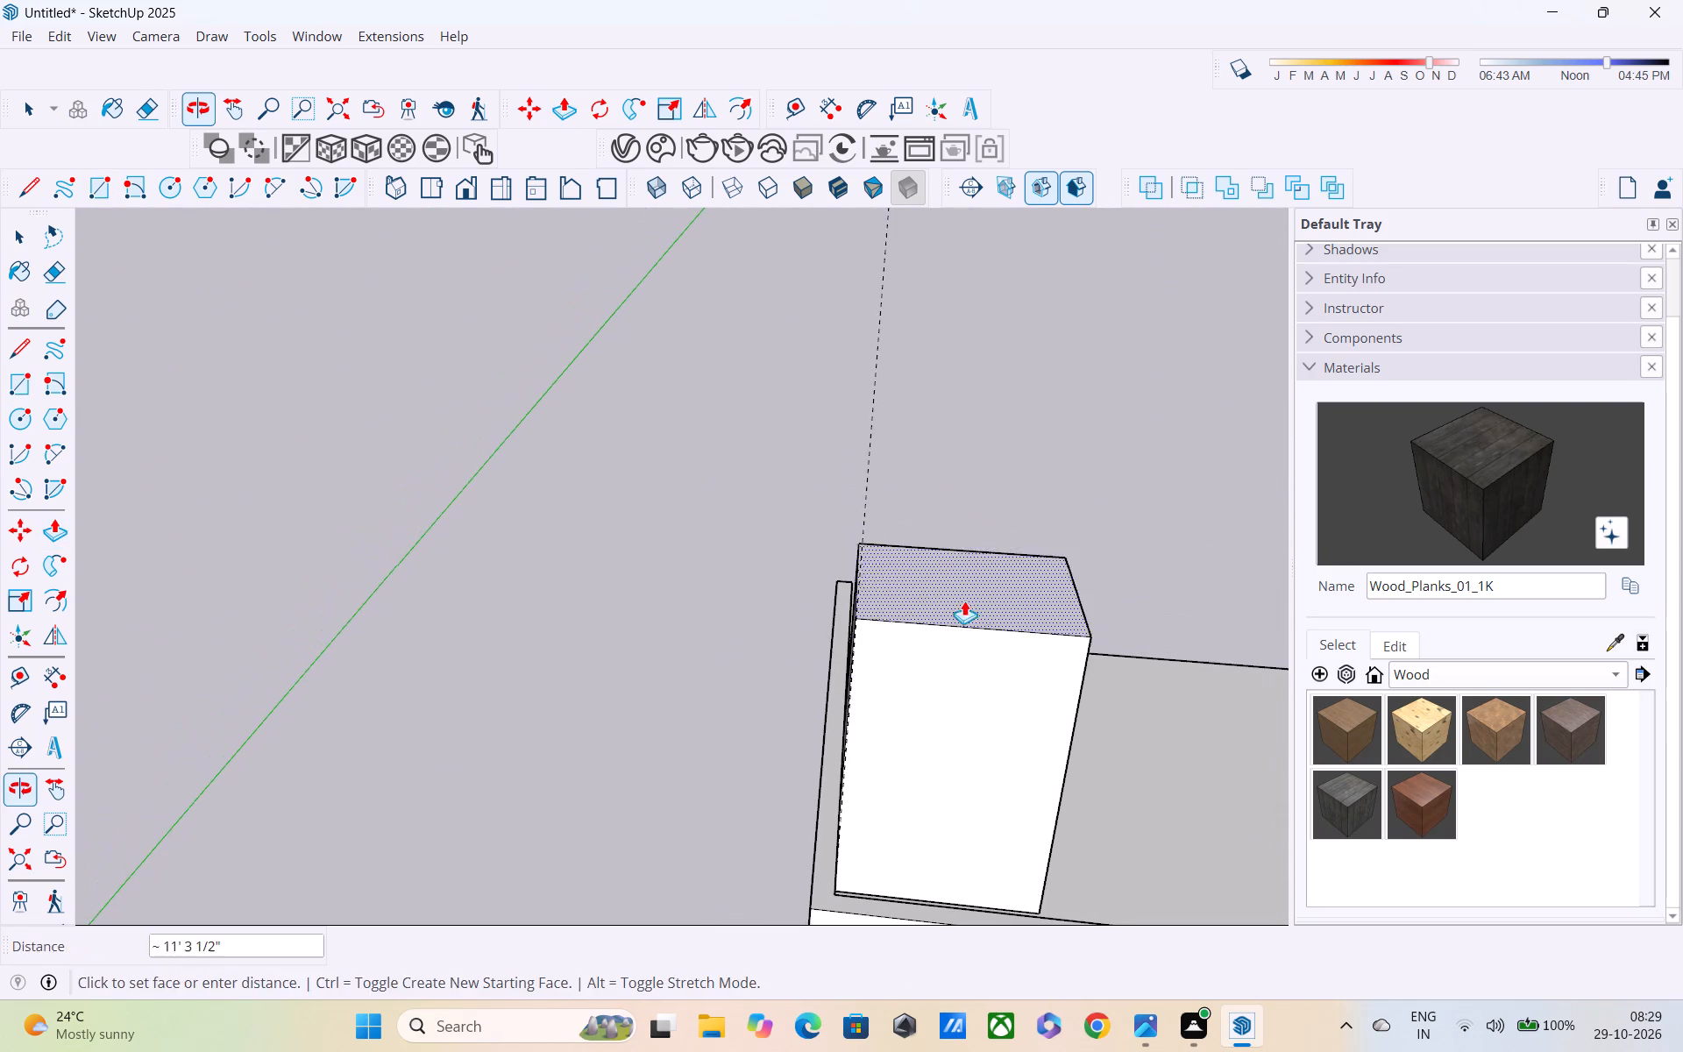
middle_drag(964, 457, 932, 267)
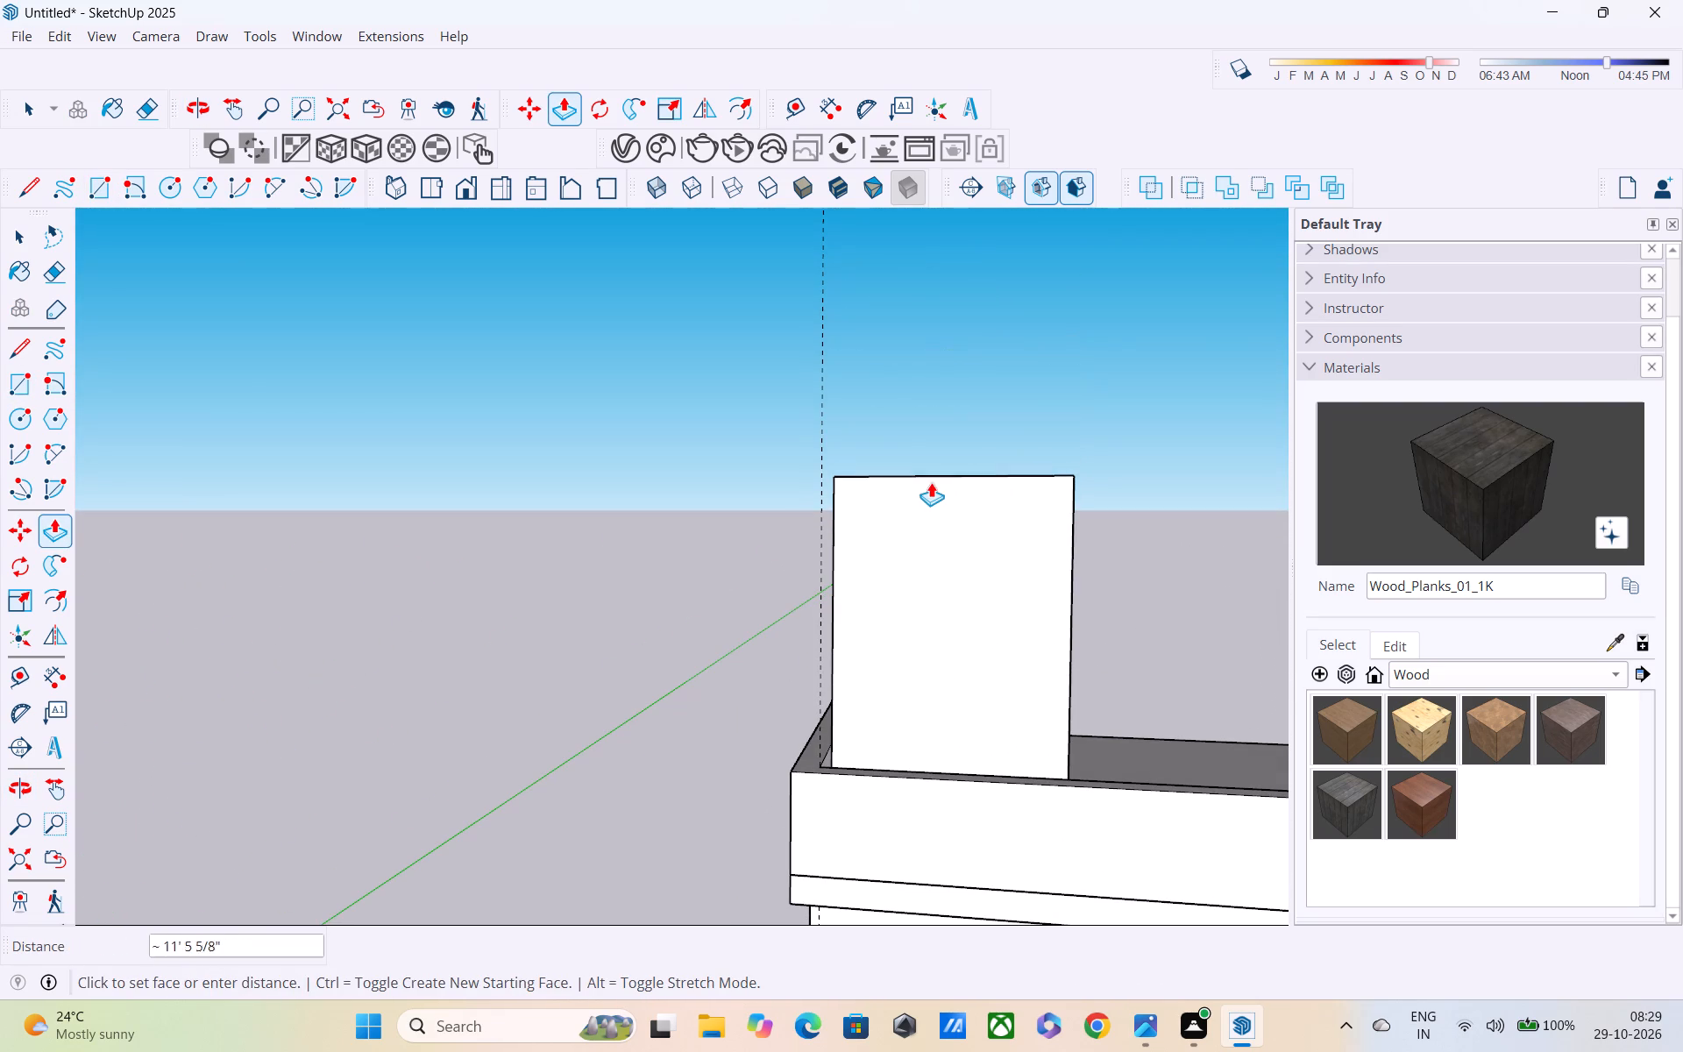
text(10')
key(Return)
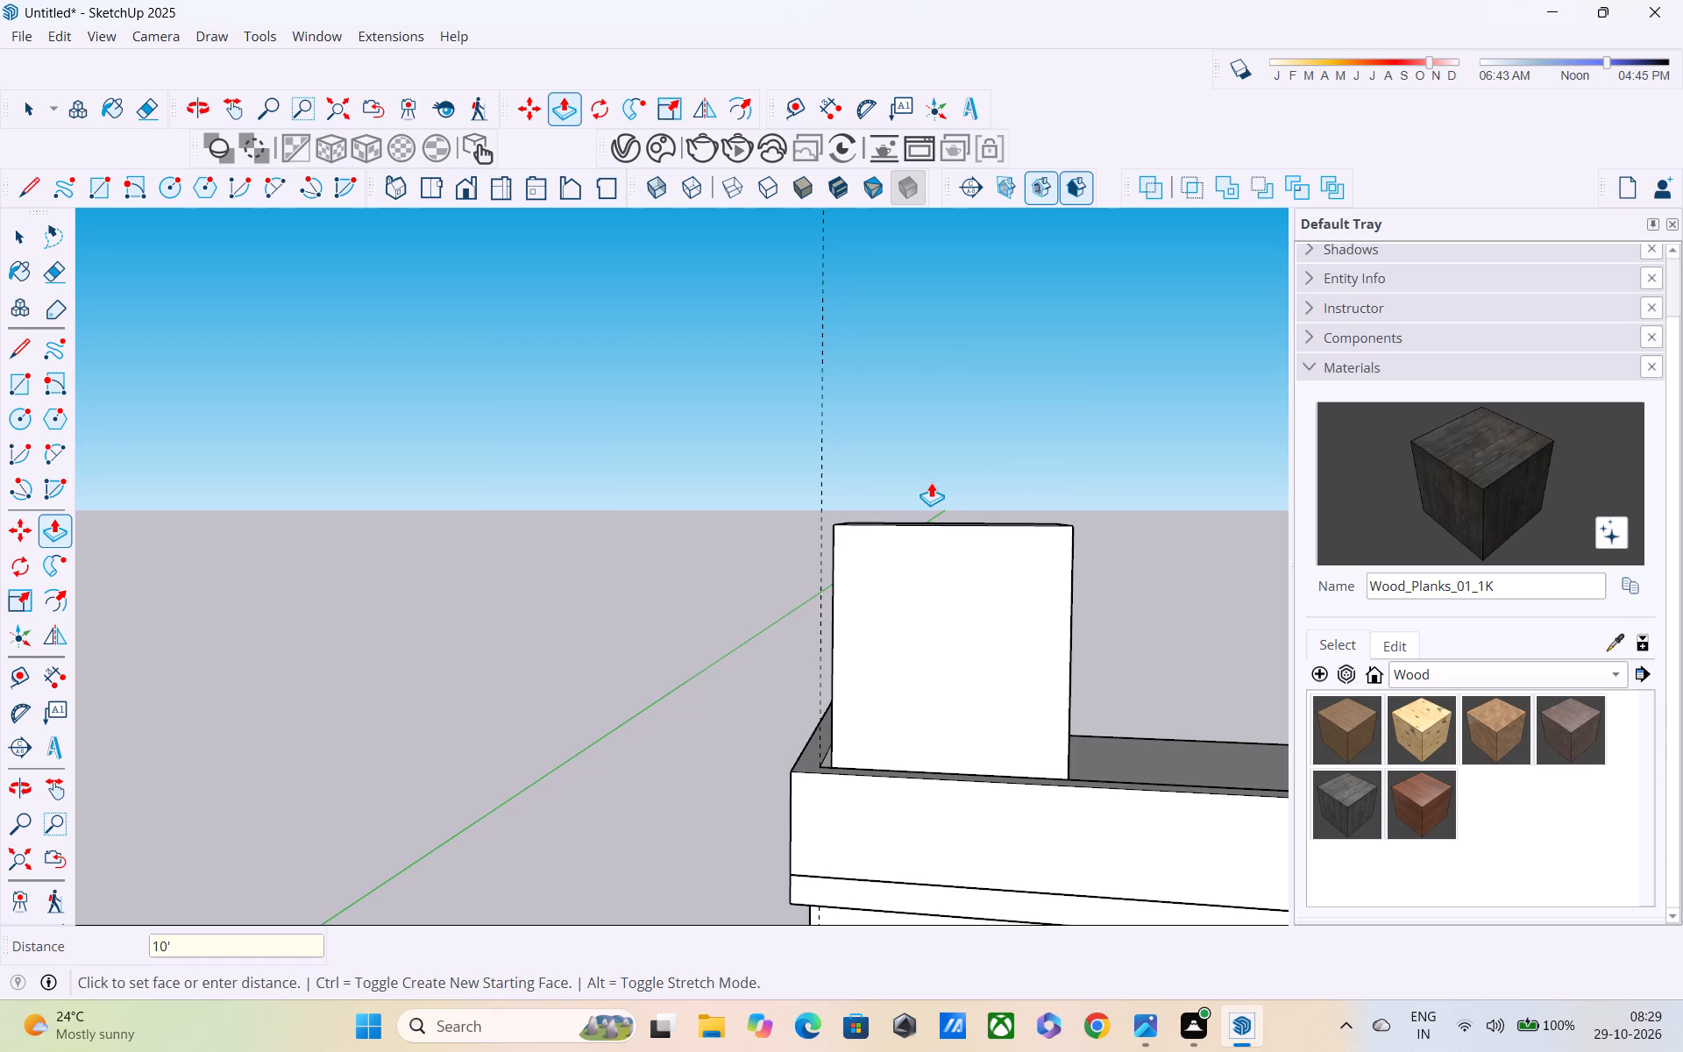
Undo the 10' Push/Pull of the rooftop block, leaving its rectangle flat on the roof slab.
scroll(937, 316, down, 3)
middle_drag(927, 472, 1083, 575)
scroll(998, 515, down, 4)
middle_drag(975, 501, 859, 377)
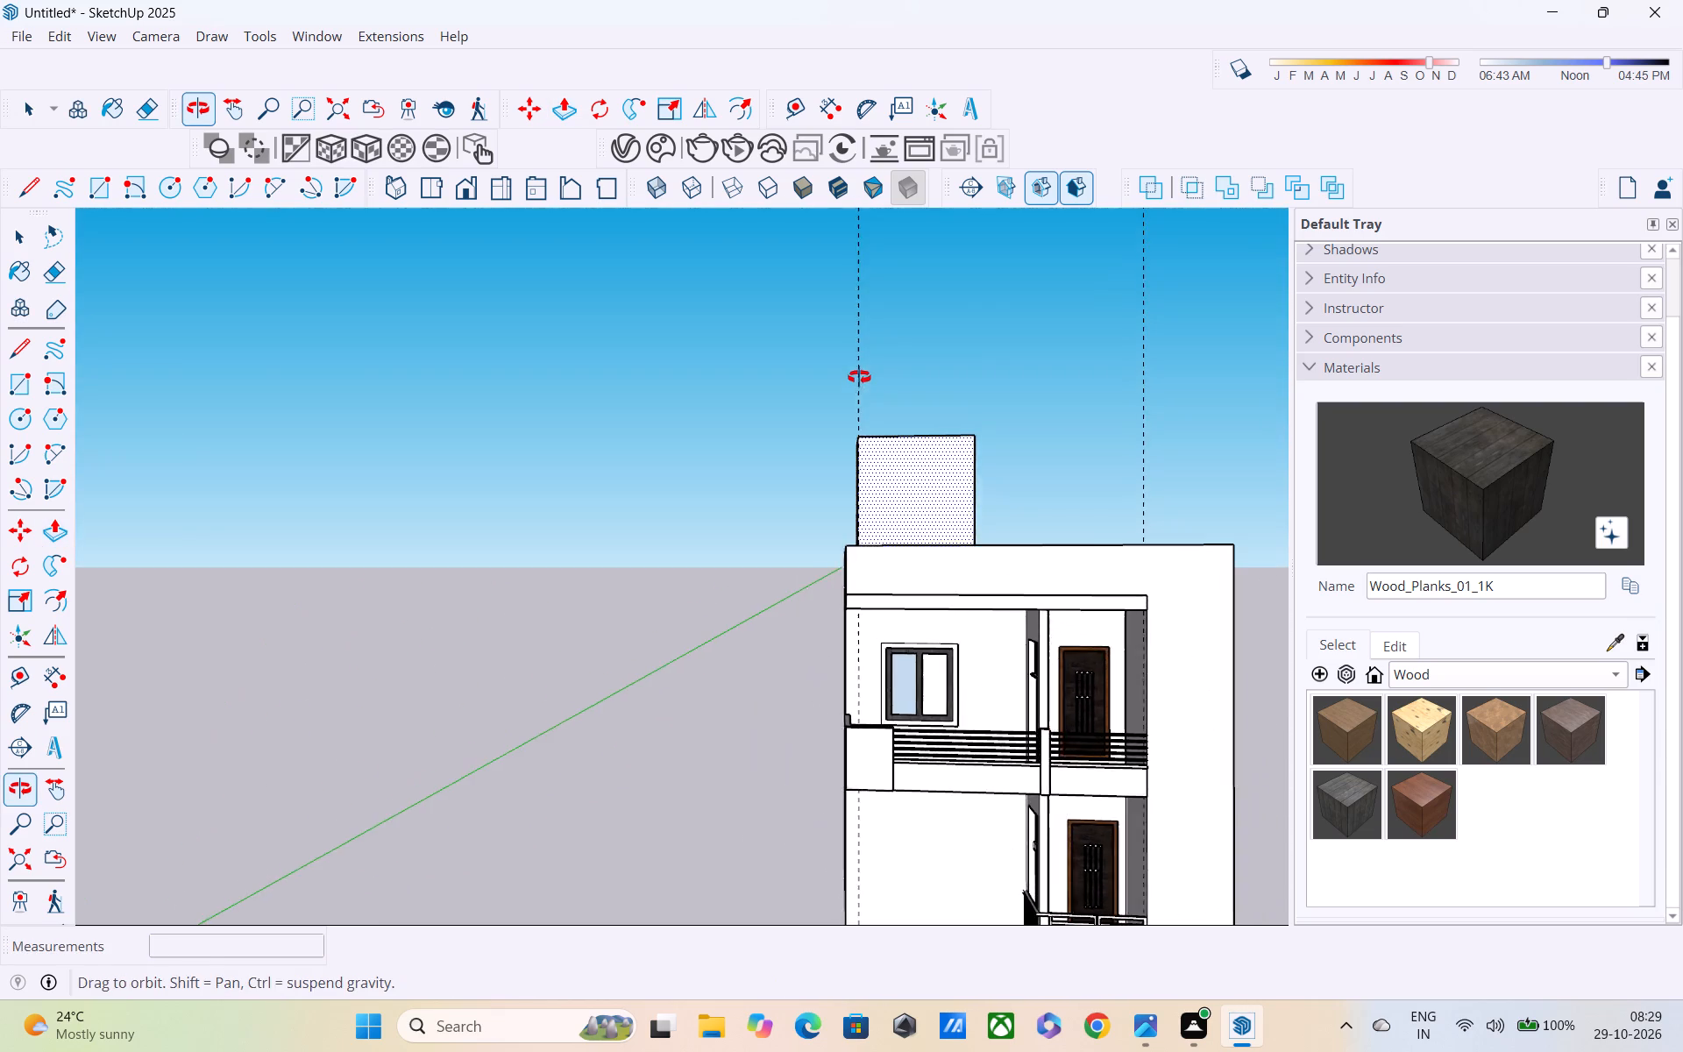
middle_drag(859, 377, 858, 377)
scroll(857, 377, down, 6)
middle_drag(861, 393, 758, 510)
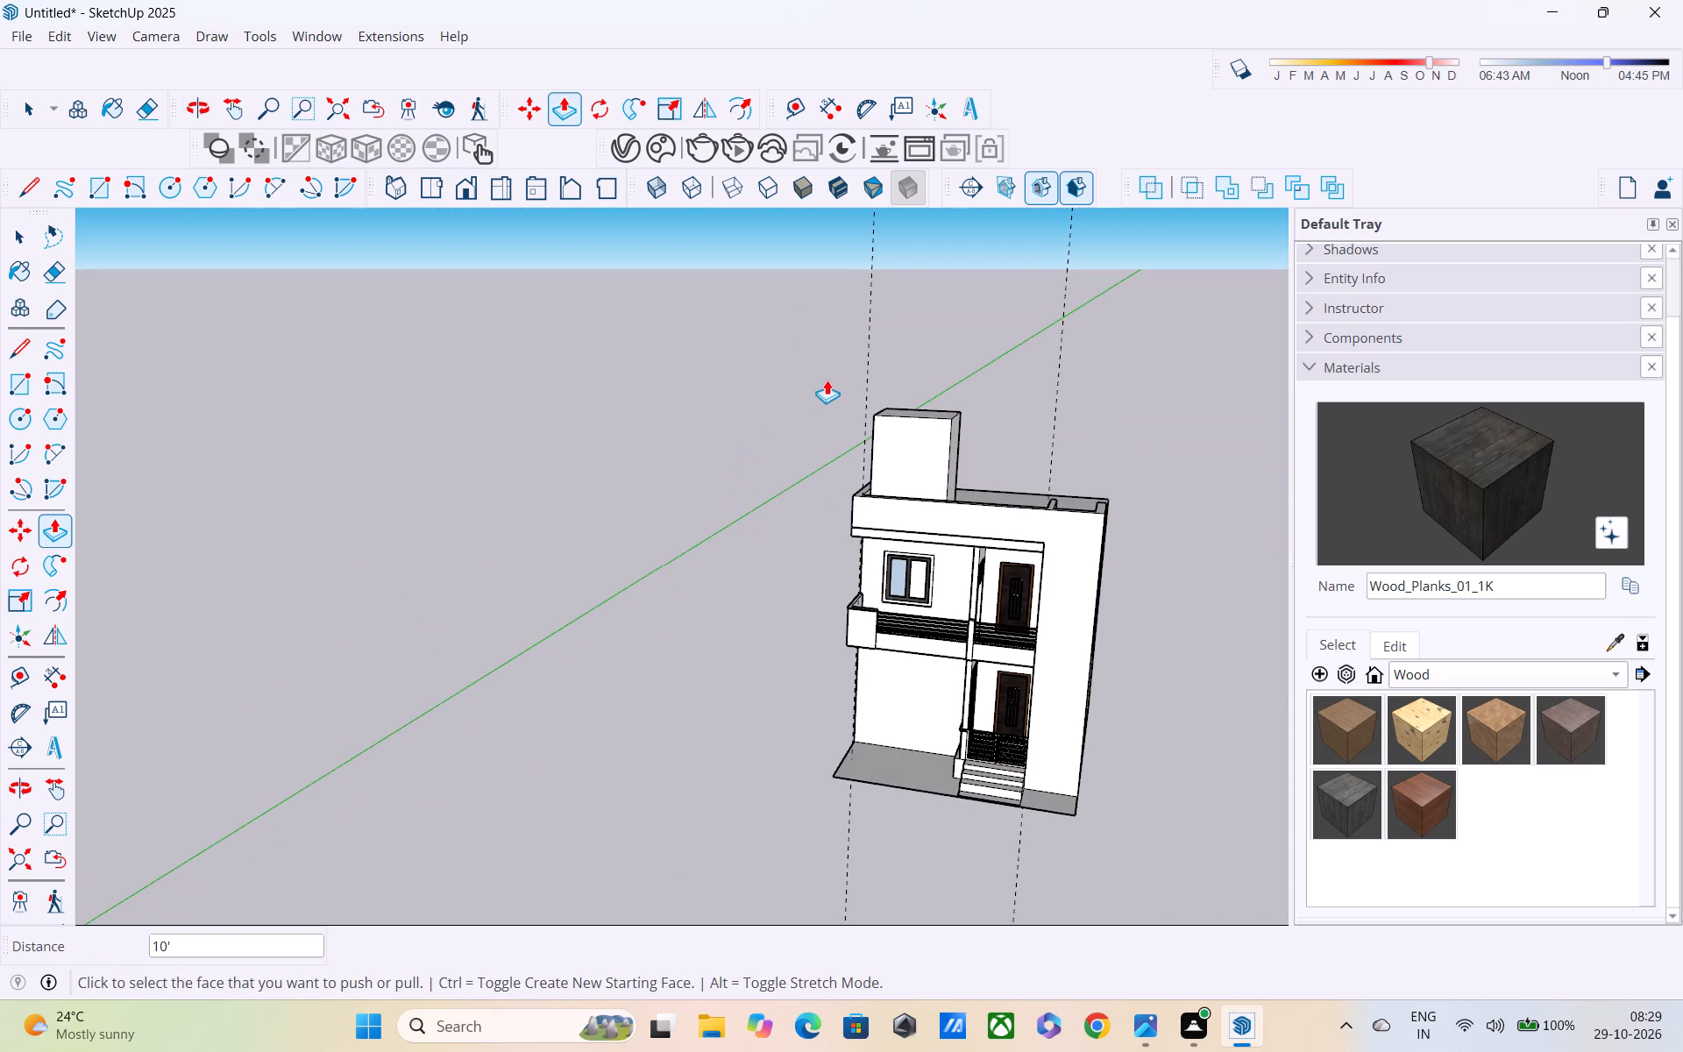
key(ctrl+z)
Push/Pull the roof rectangle near the front corner up 7' to form the rooftop block.
middle_drag(913, 441, 919, 646)
scroll(924, 437, up, 5)
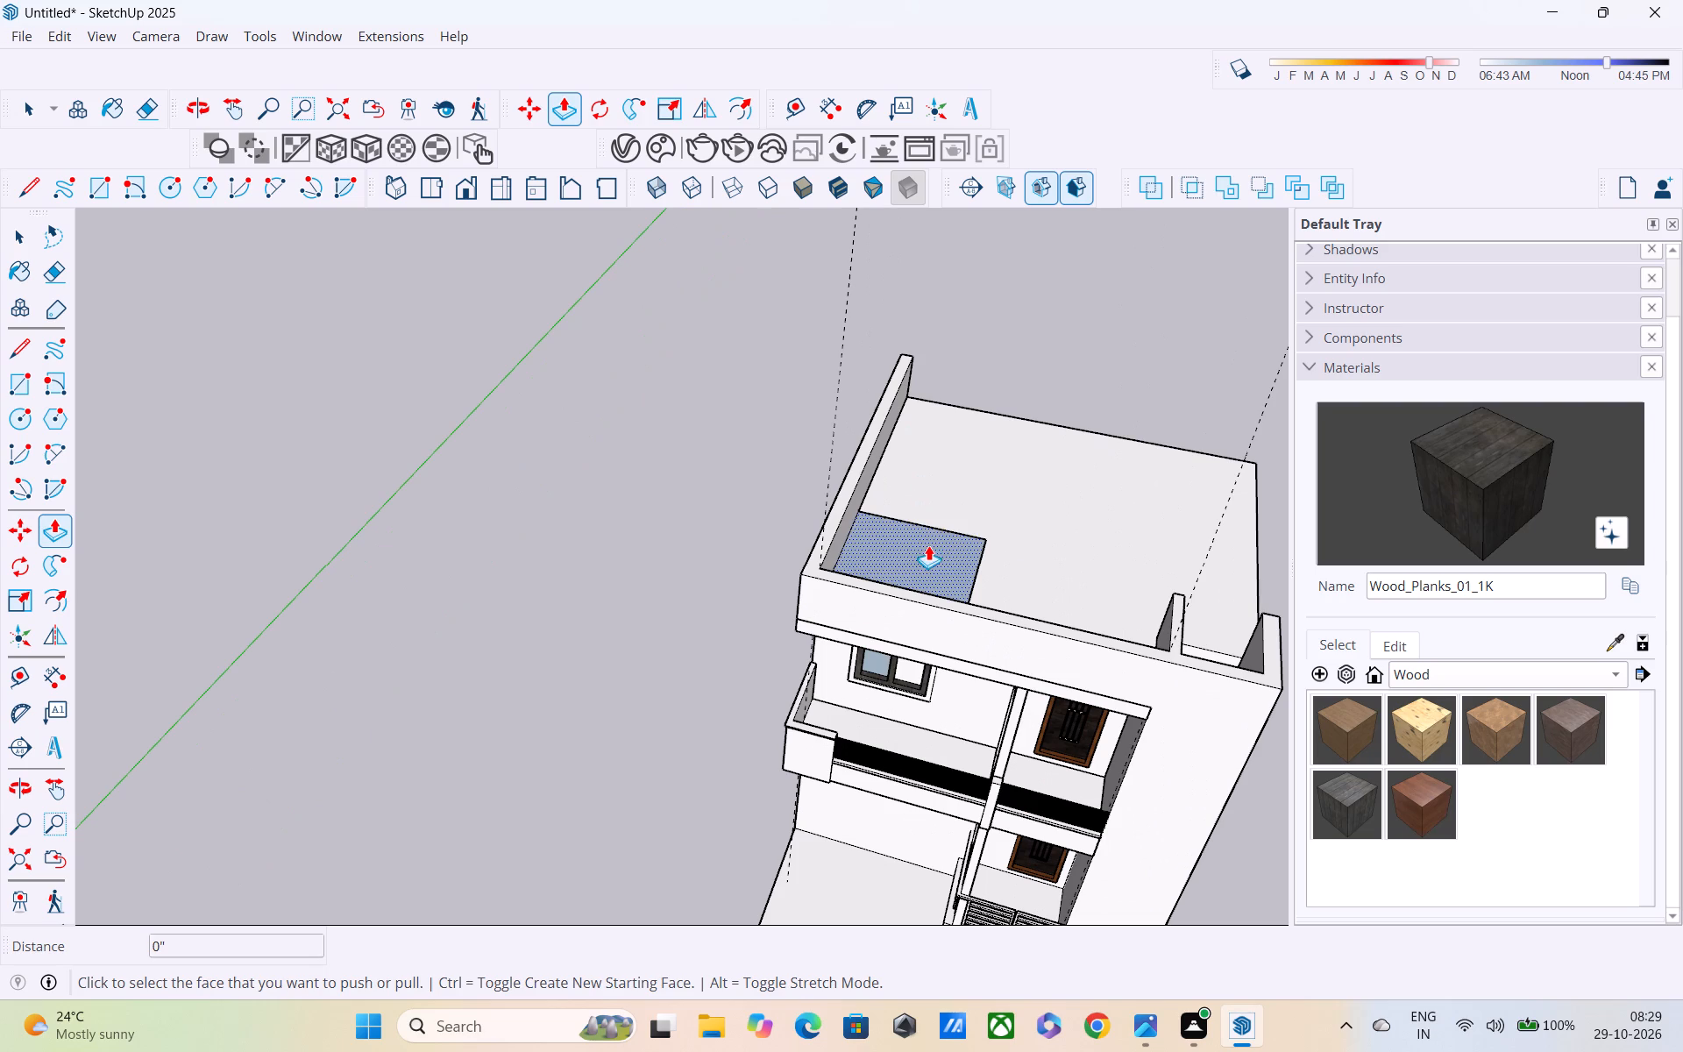
click(928, 545)
text(7')
key(Return)
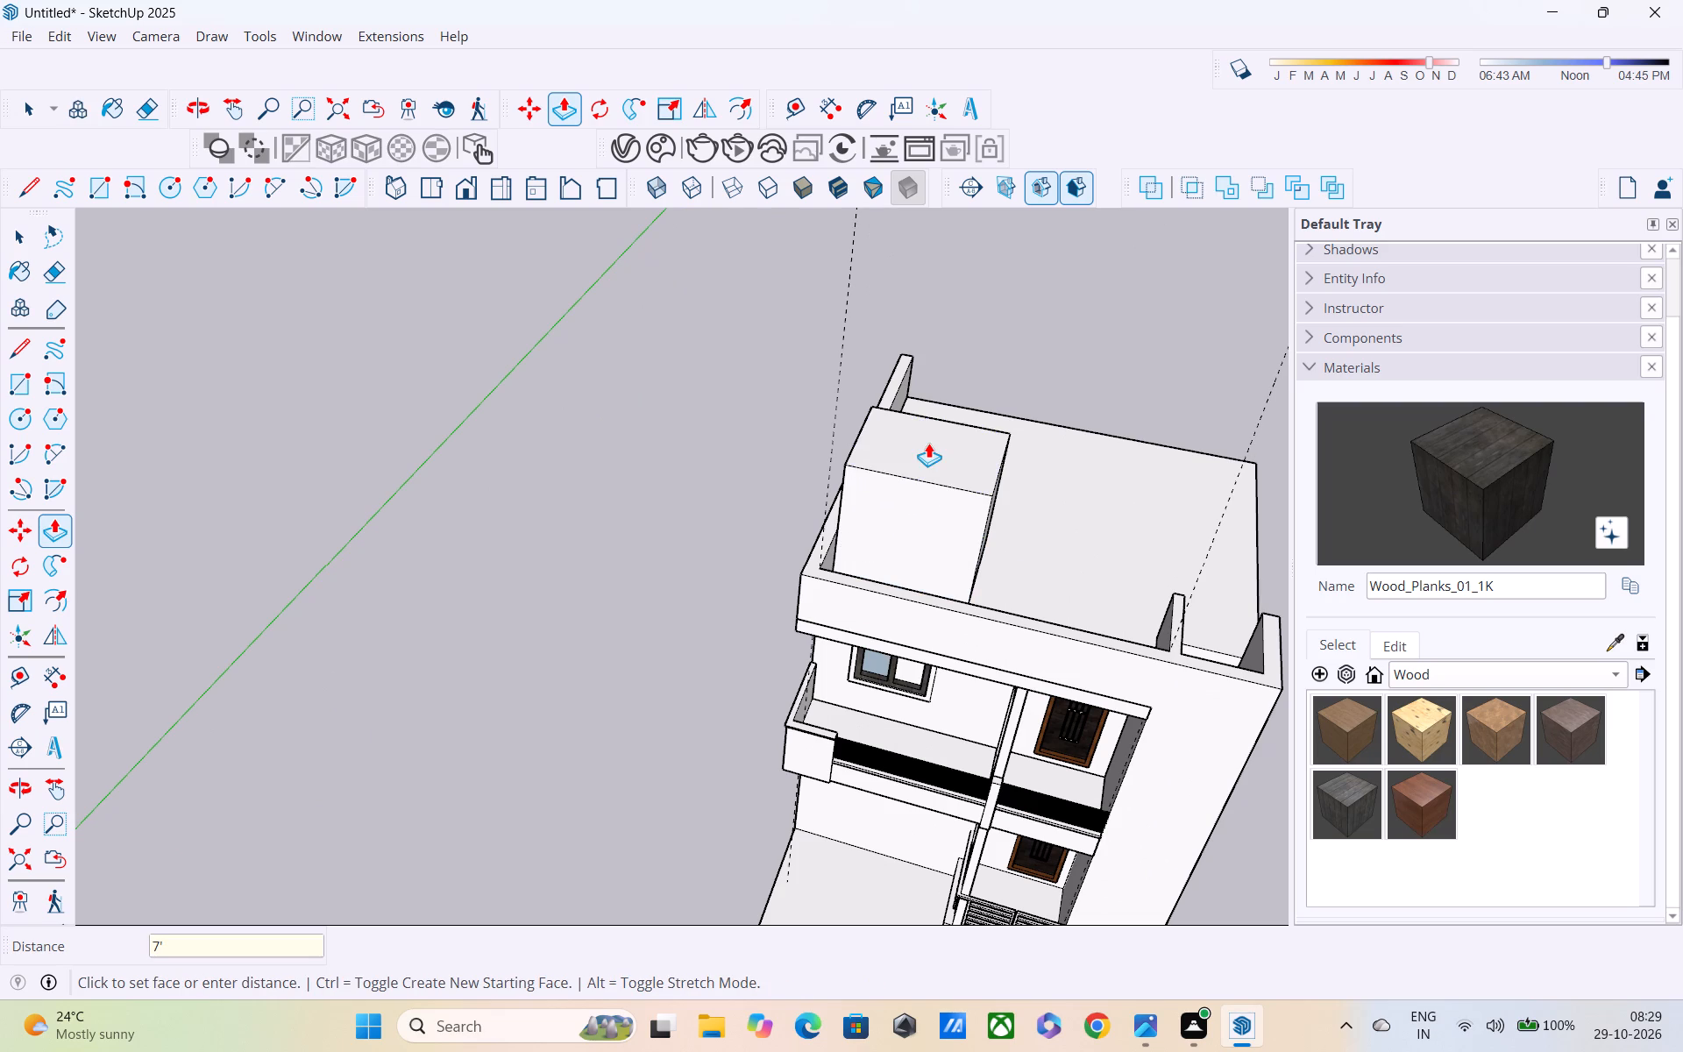
Push/Pull the rooftop block's top face up another 3'.
middle_drag(1009, 568, 1047, 294)
scroll(1047, 290, down, 1)
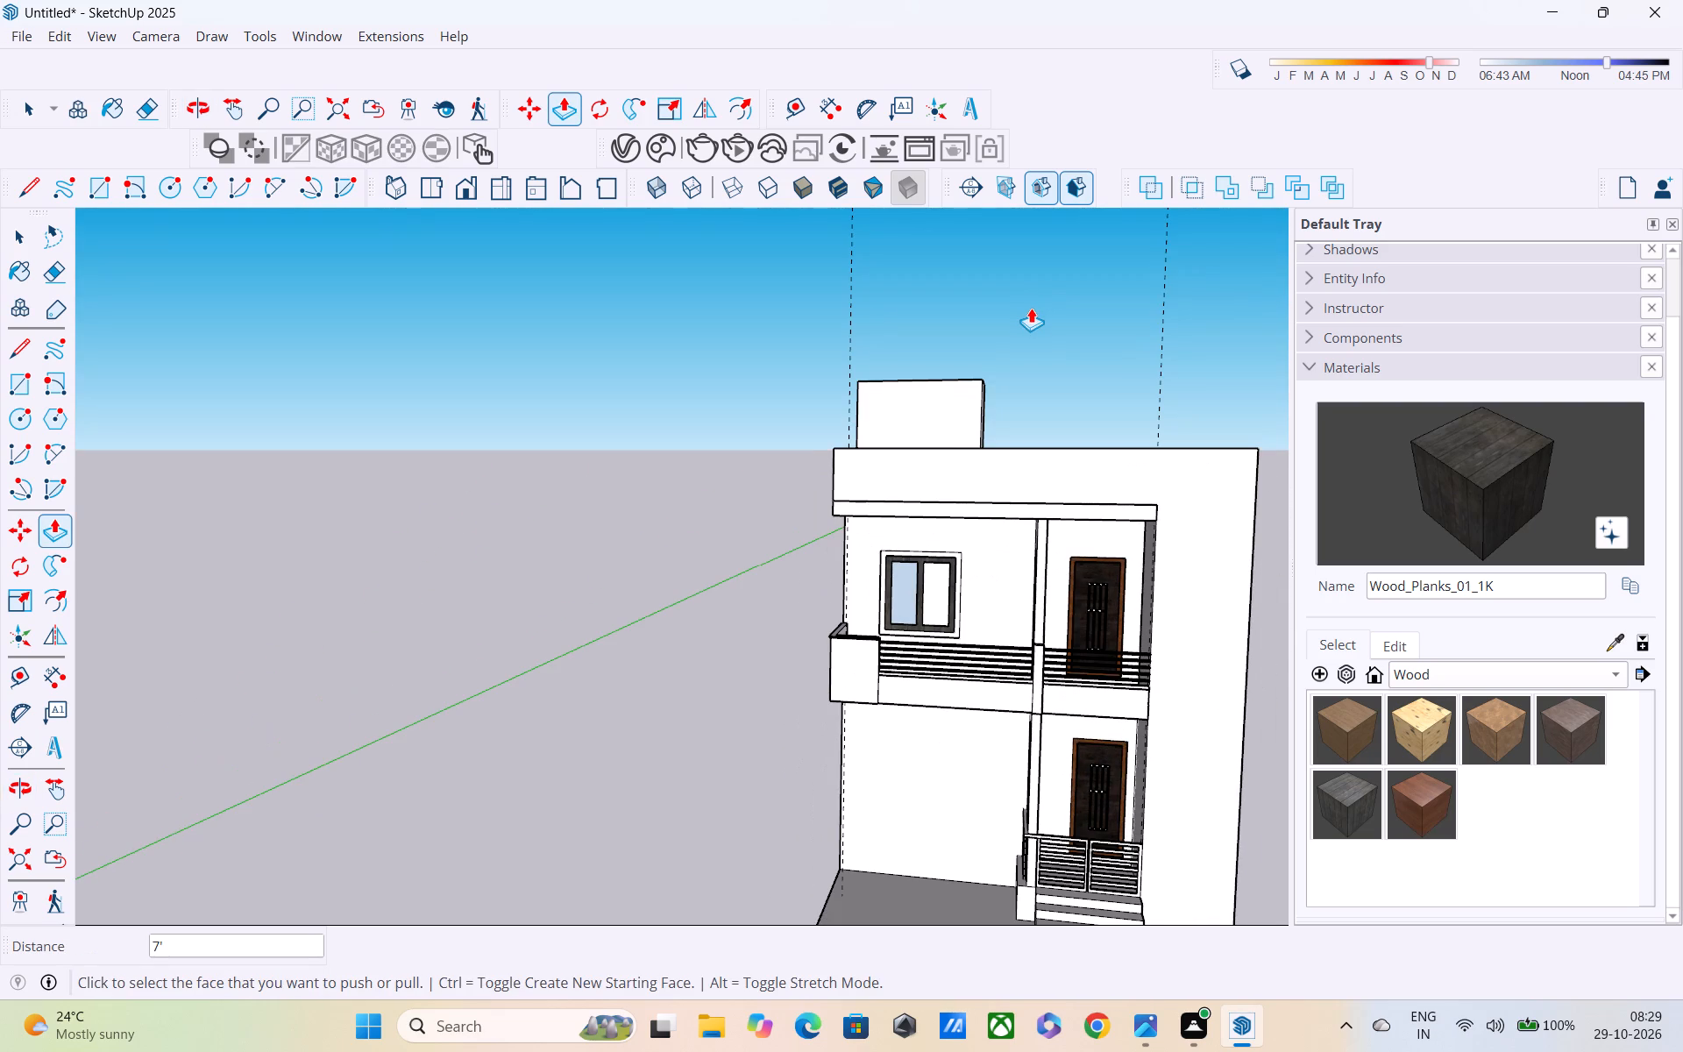
scroll(1031, 309, down, 3)
middle_drag(1030, 310, 845, 370)
scroll(844, 370, down, 4)
middle_drag(844, 370, 658, 581)
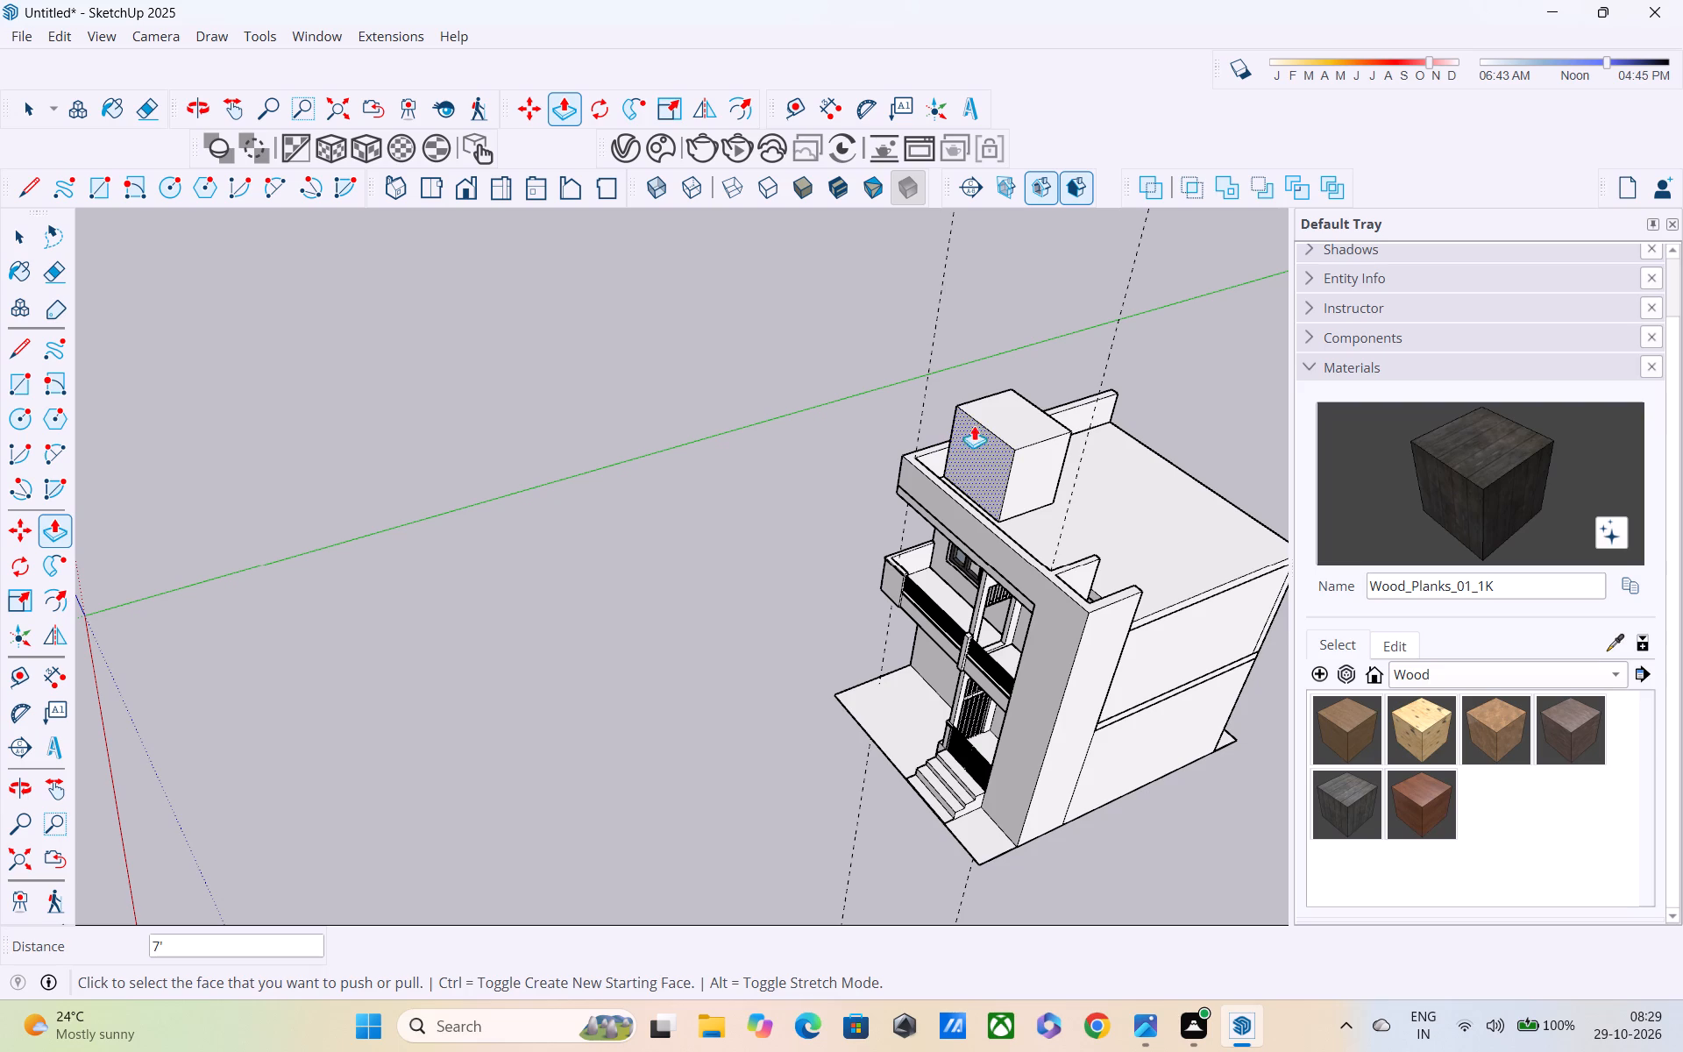
click(999, 398)
text(3')
key(Return)
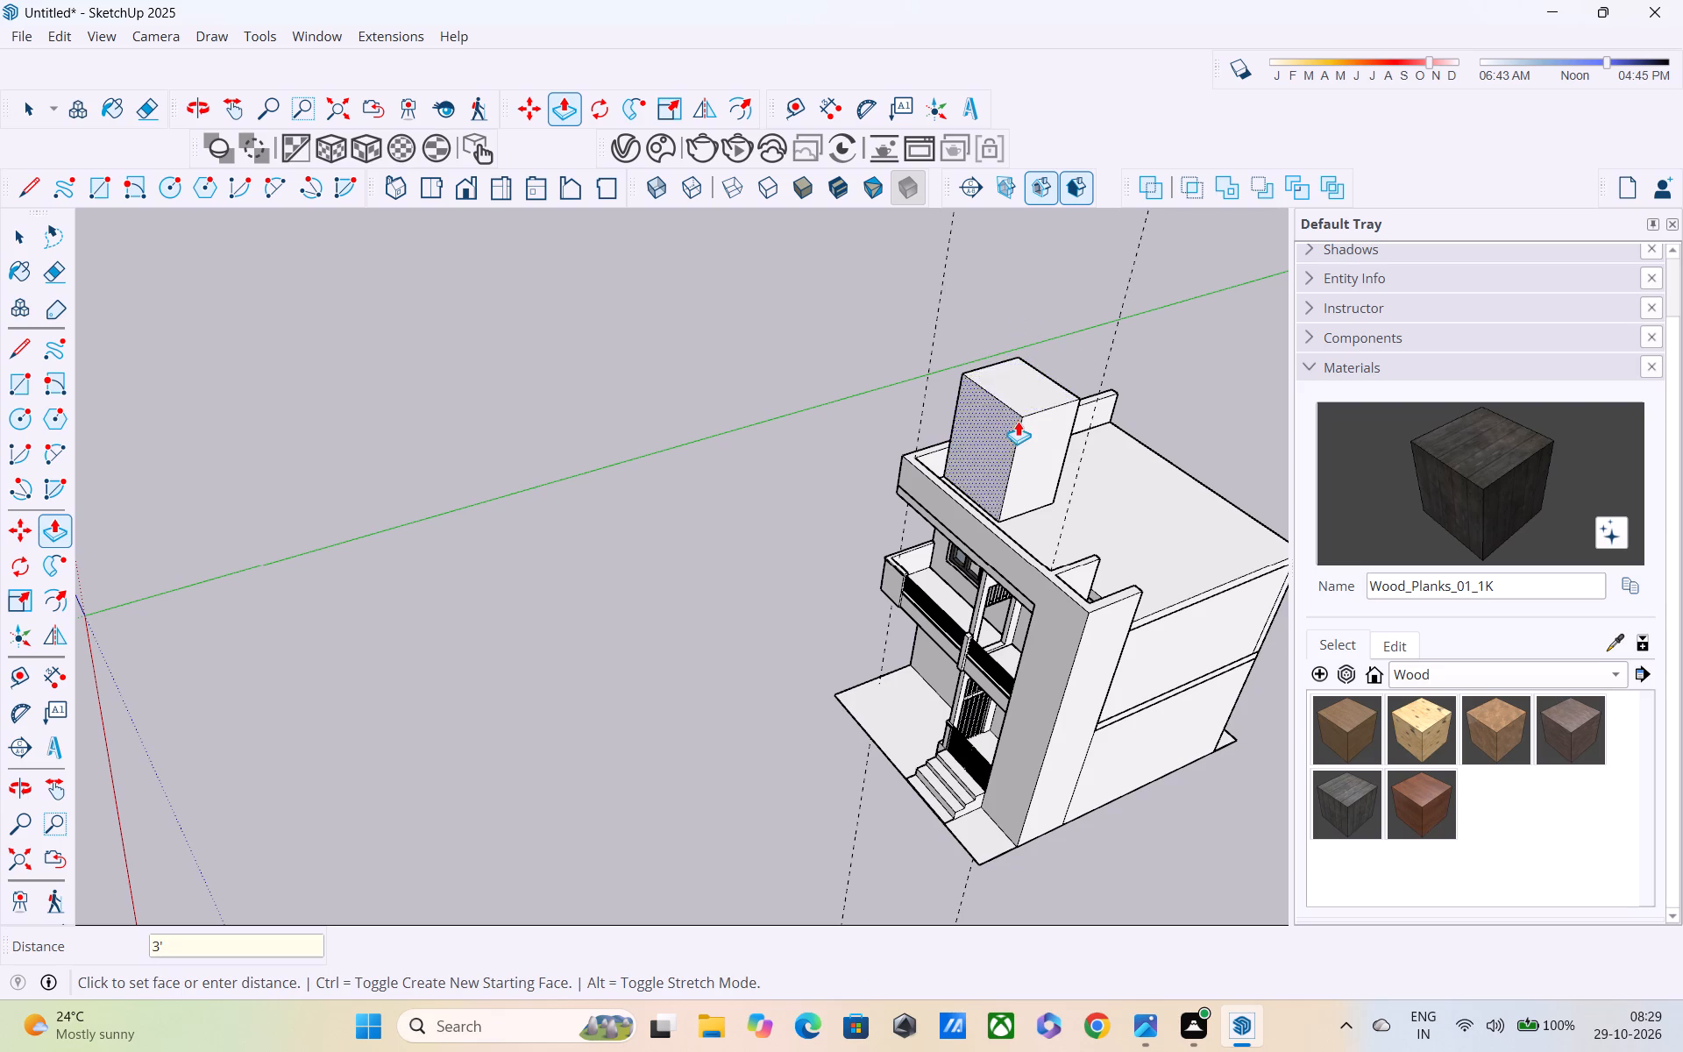
Examine the rooftop block's proportions against the whole house from the front, both front corners and above.
middle_drag(1013, 400, 1110, 217)
scroll(934, 458, up, 6)
middle_drag(953, 418, 995, 405)
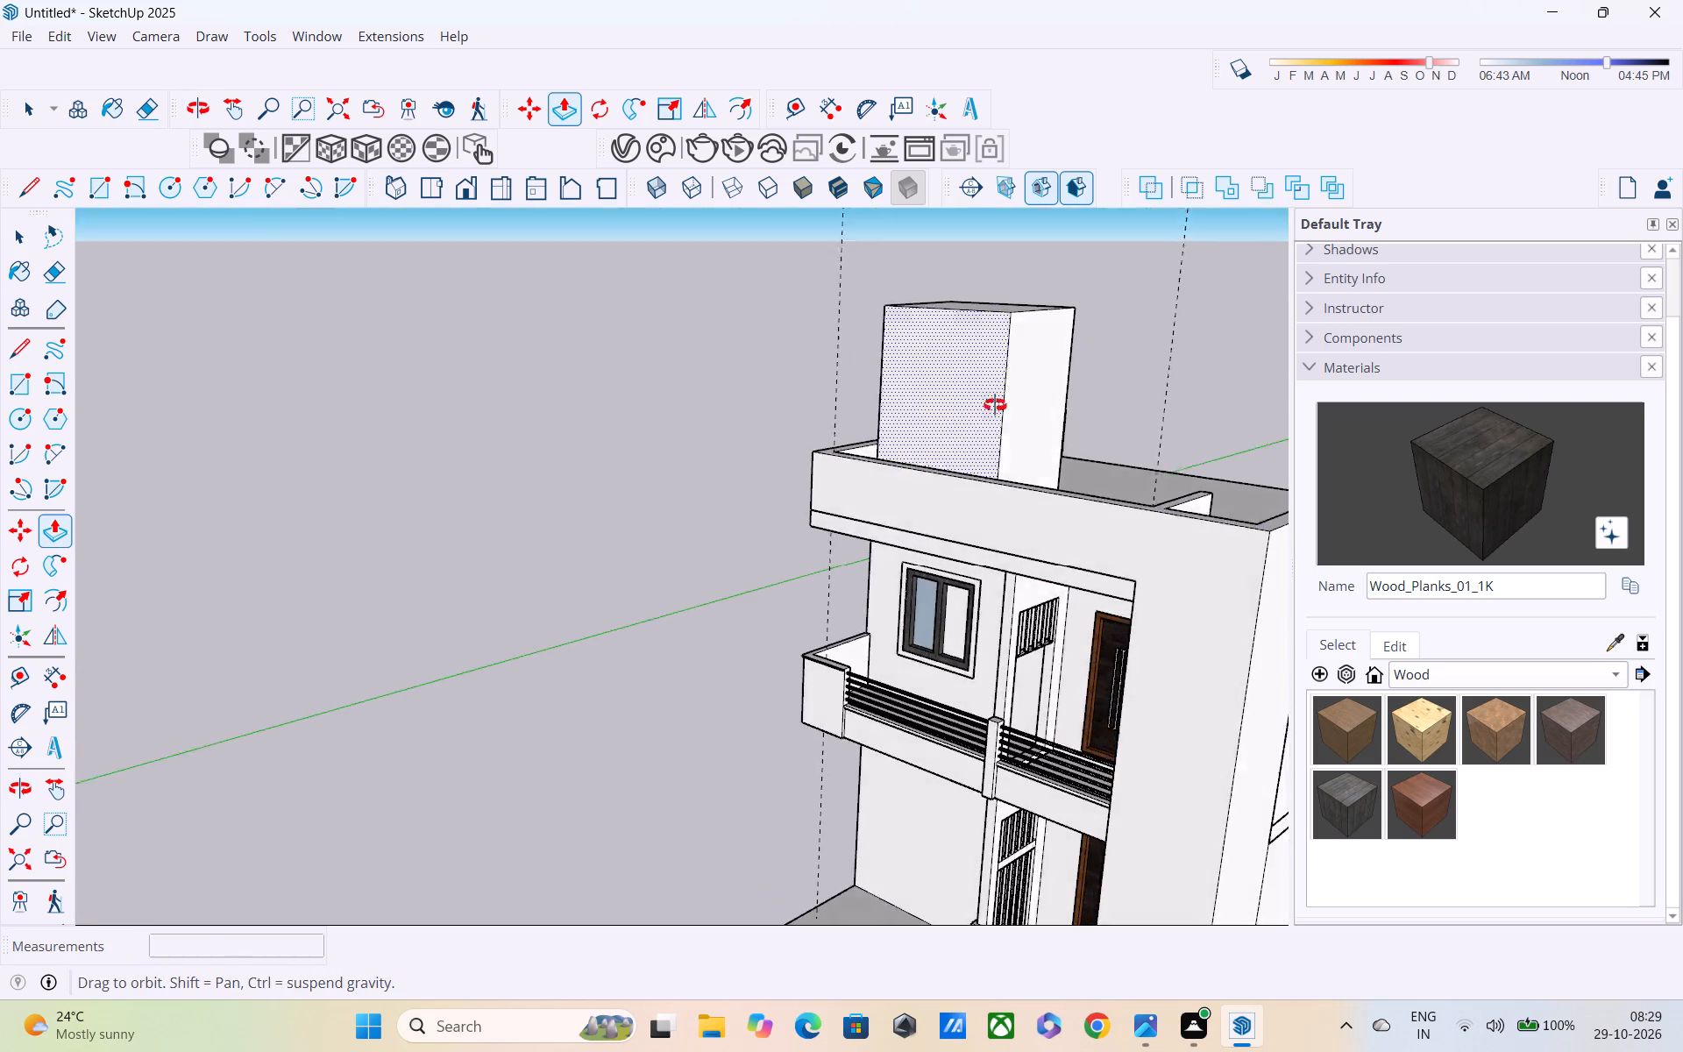
middle_drag(995, 405, 1041, 357)
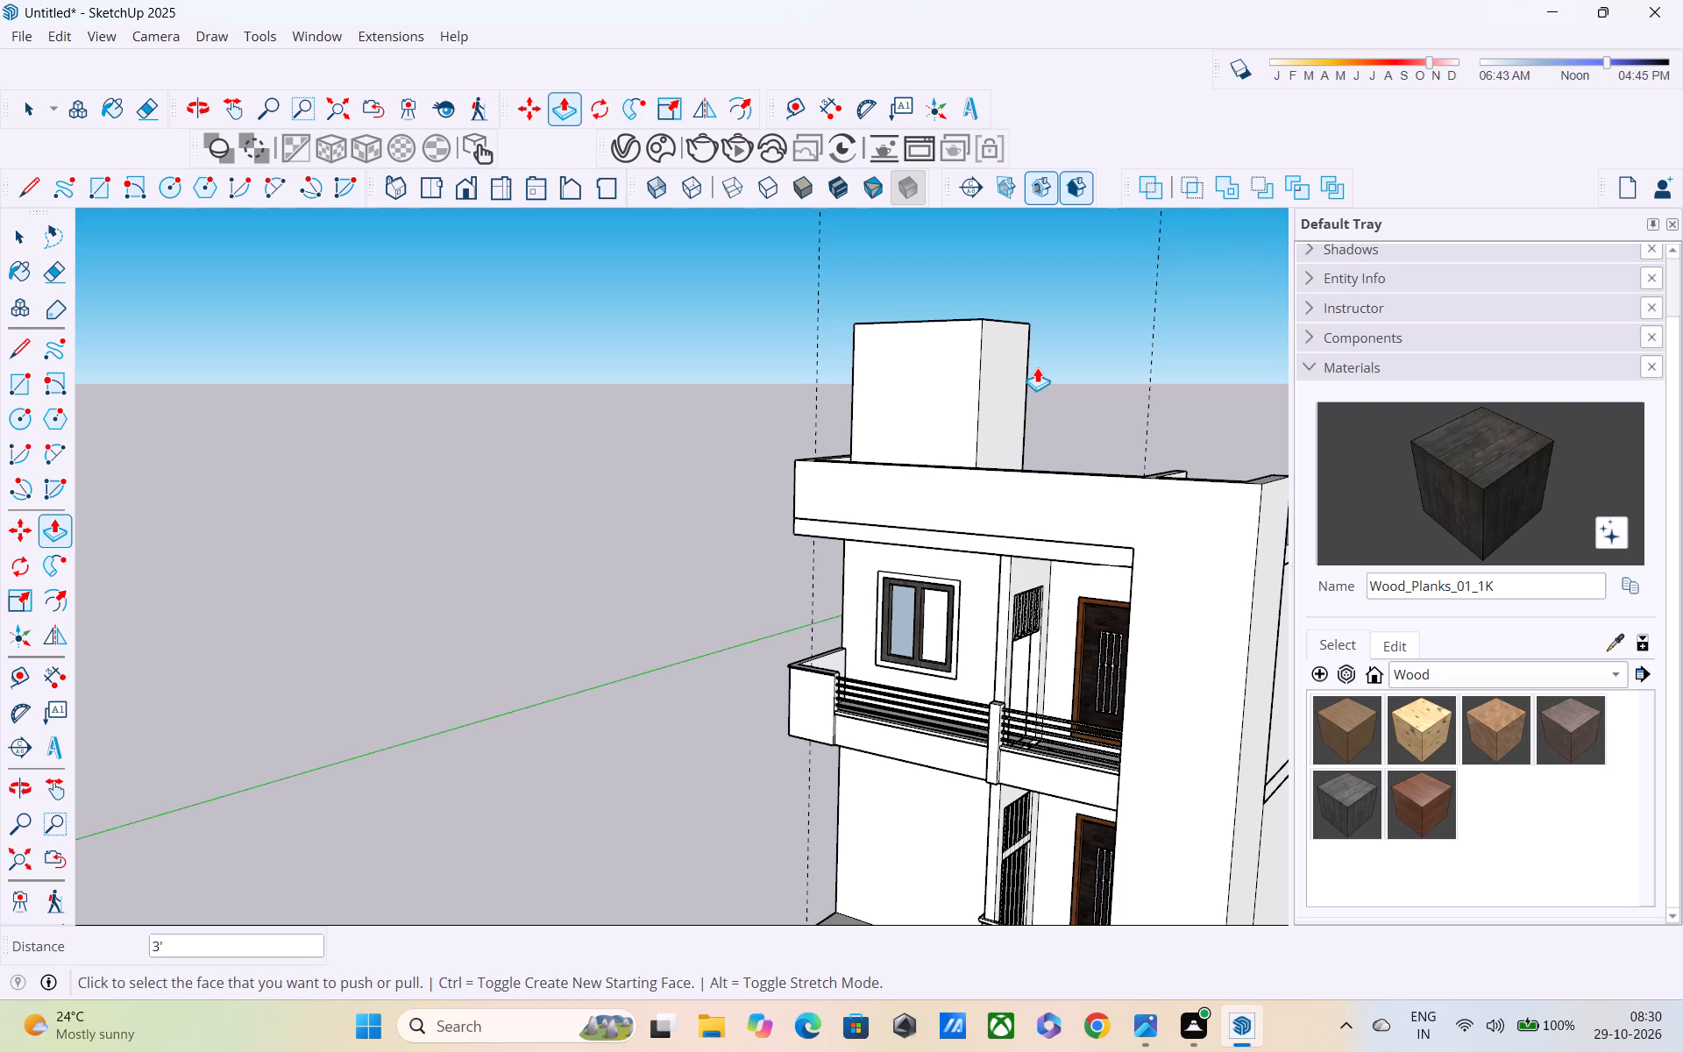
scroll(1037, 367, down, 4)
middle_drag(843, 633, 898, 577)
scroll(875, 606, up, 1)
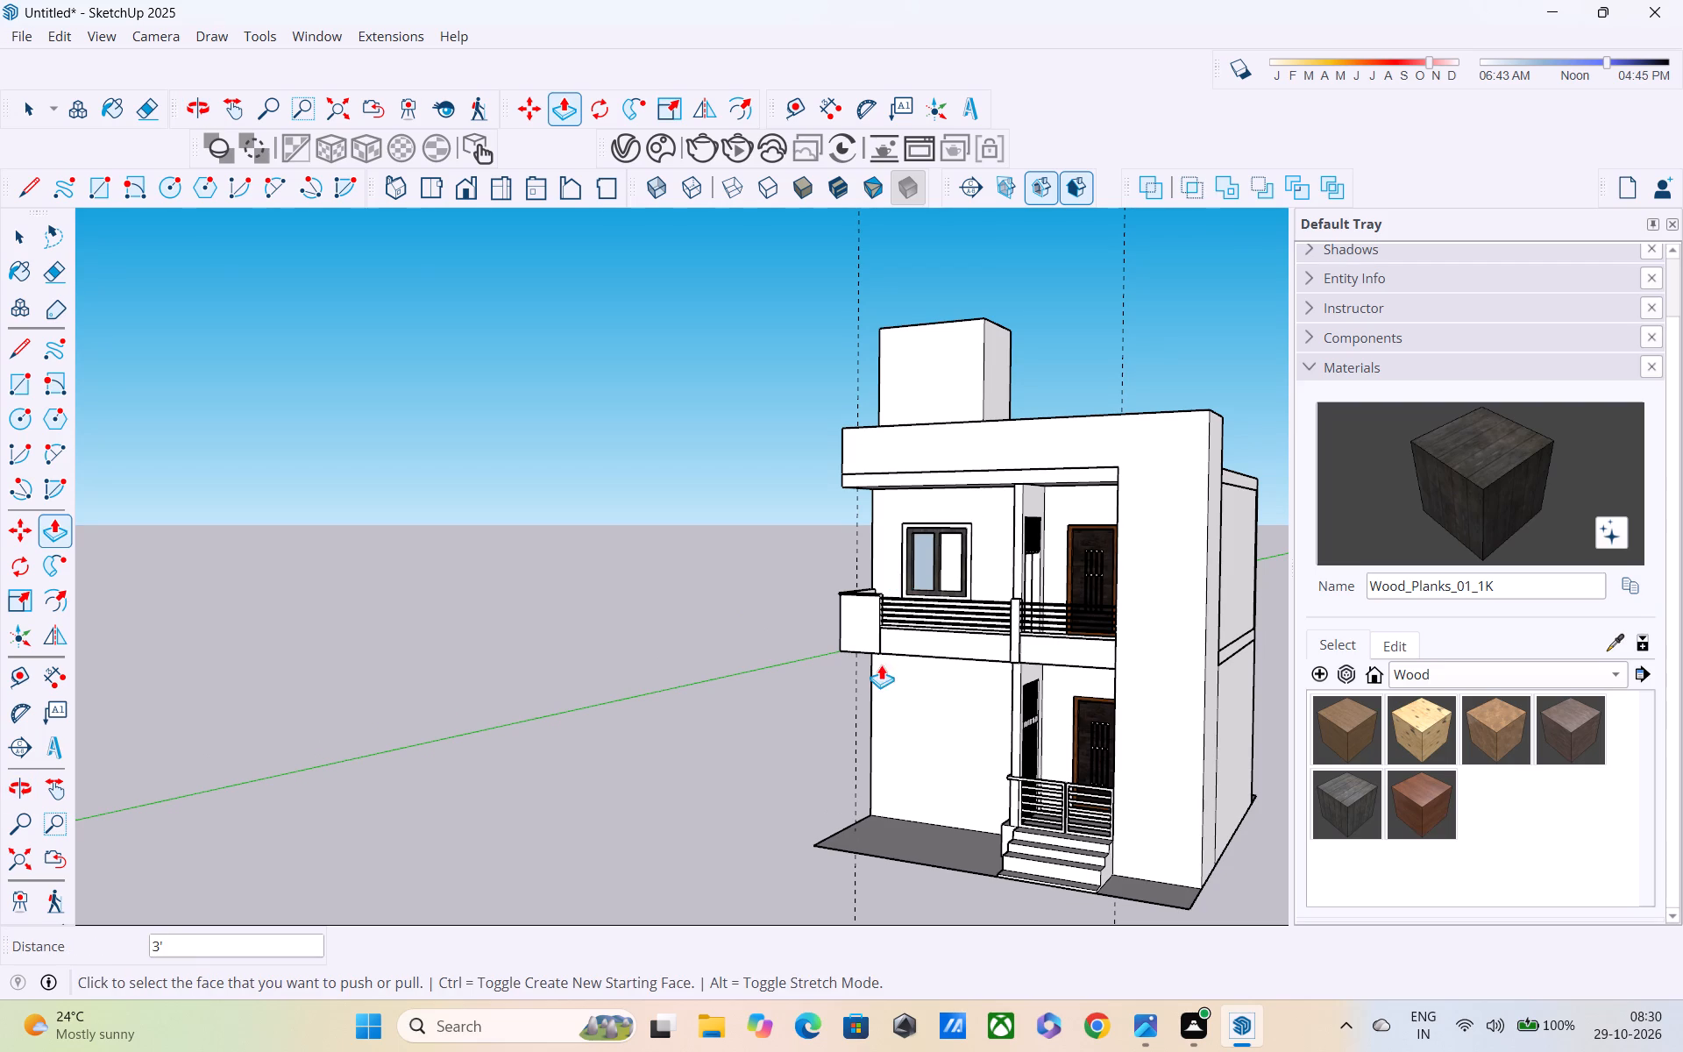
scroll(861, 667, down, 3)
middle_drag(834, 689, 836, 683)
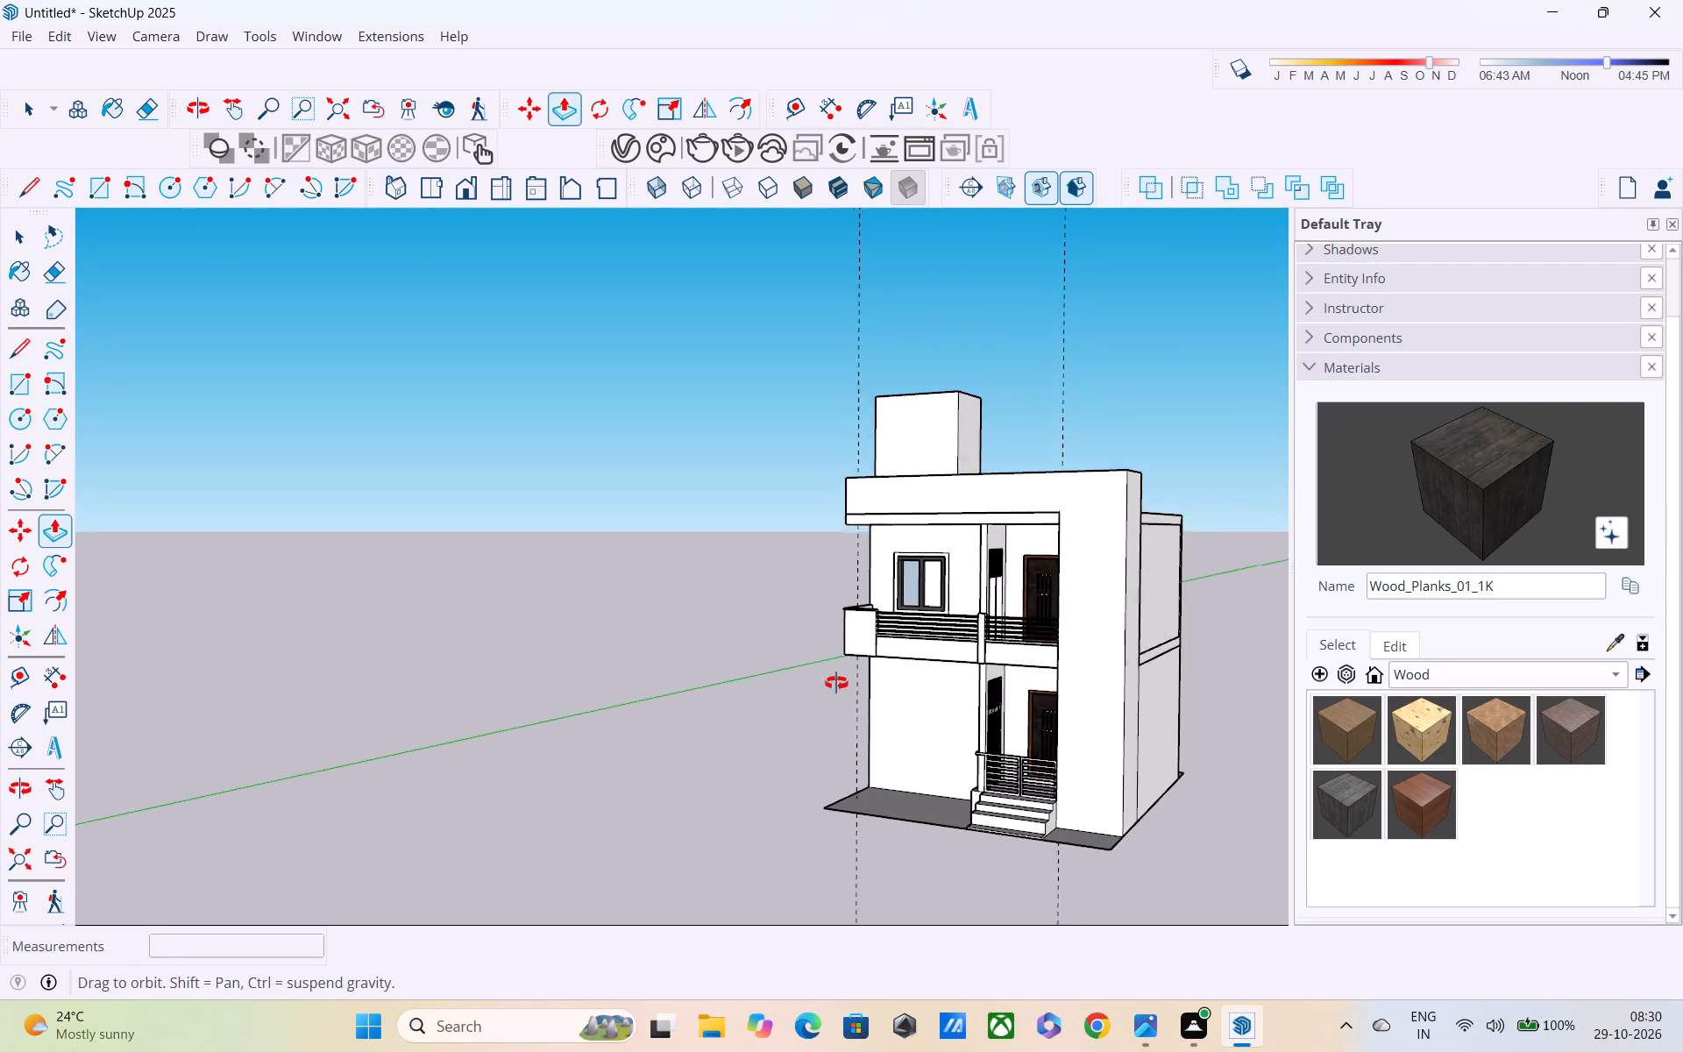
middle_drag(836, 683, 1282, 546)
scroll(1062, 594, up, 3)
scroll(886, 636, up, 1)
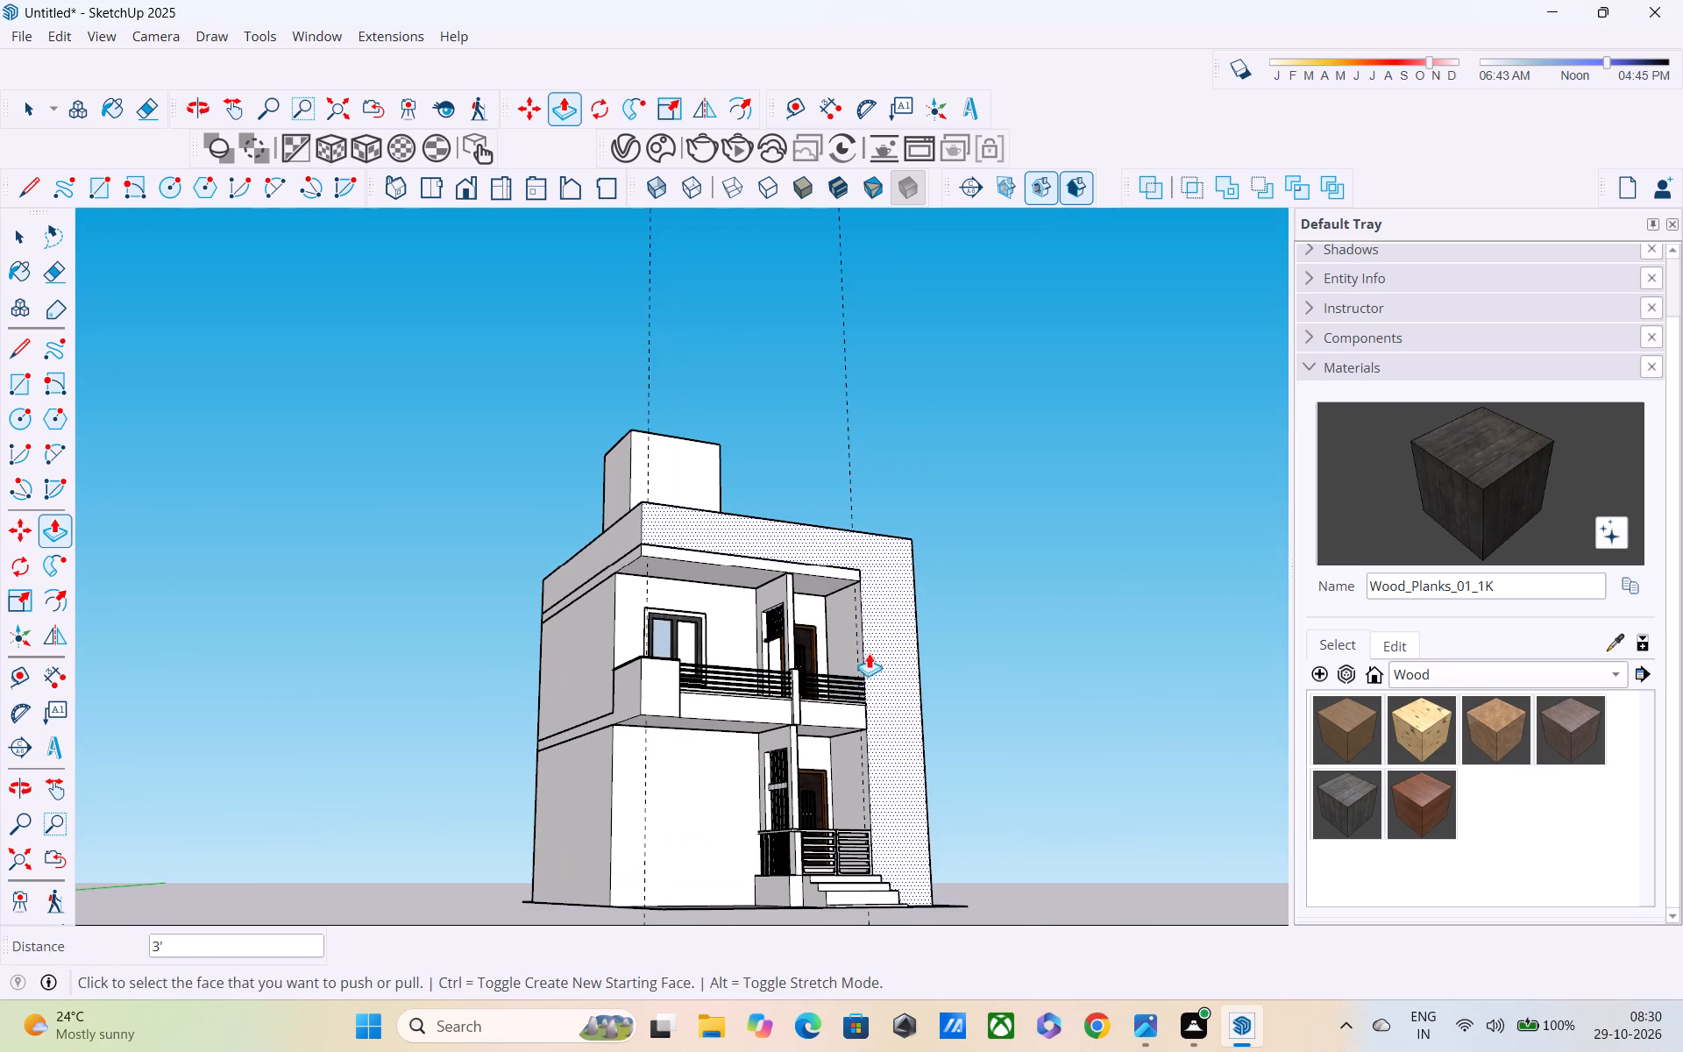
middle_drag(861, 684, 863, 757)
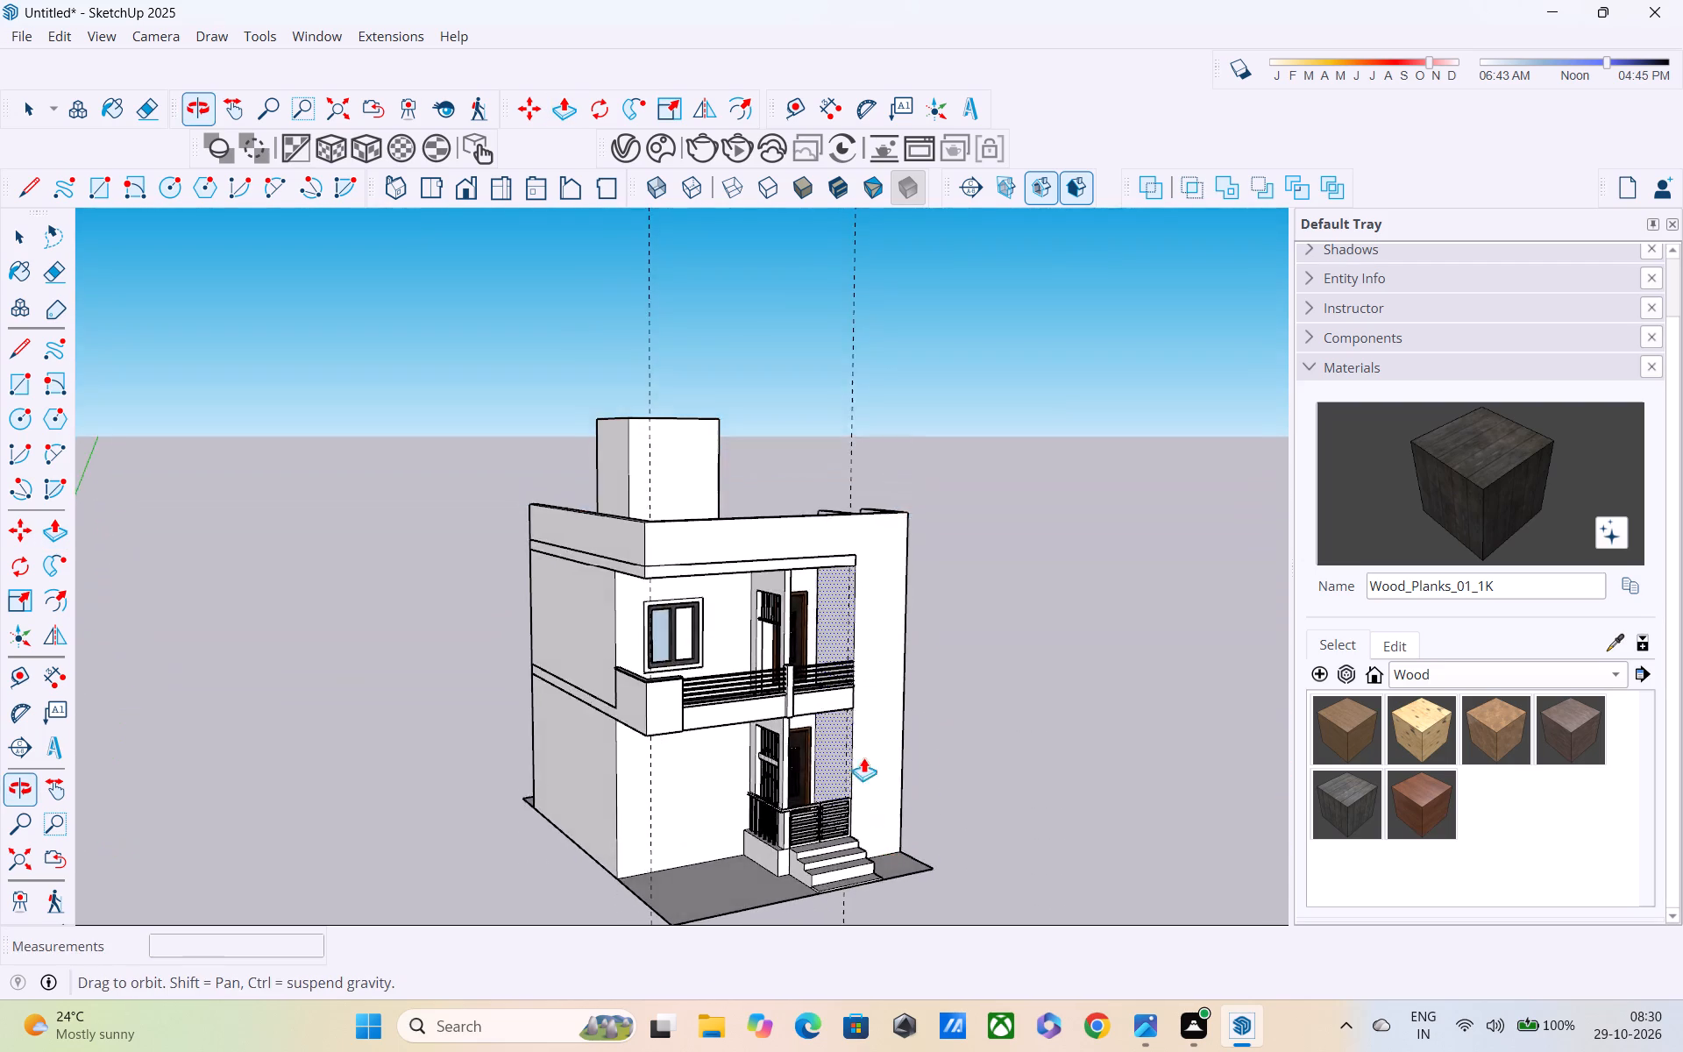
middle_drag(863, 757, 877, 830)
middle_drag(816, 423, 514, 636)
scroll(514, 642, up, 1)
middle_drag(1019, 485, 670, 541)
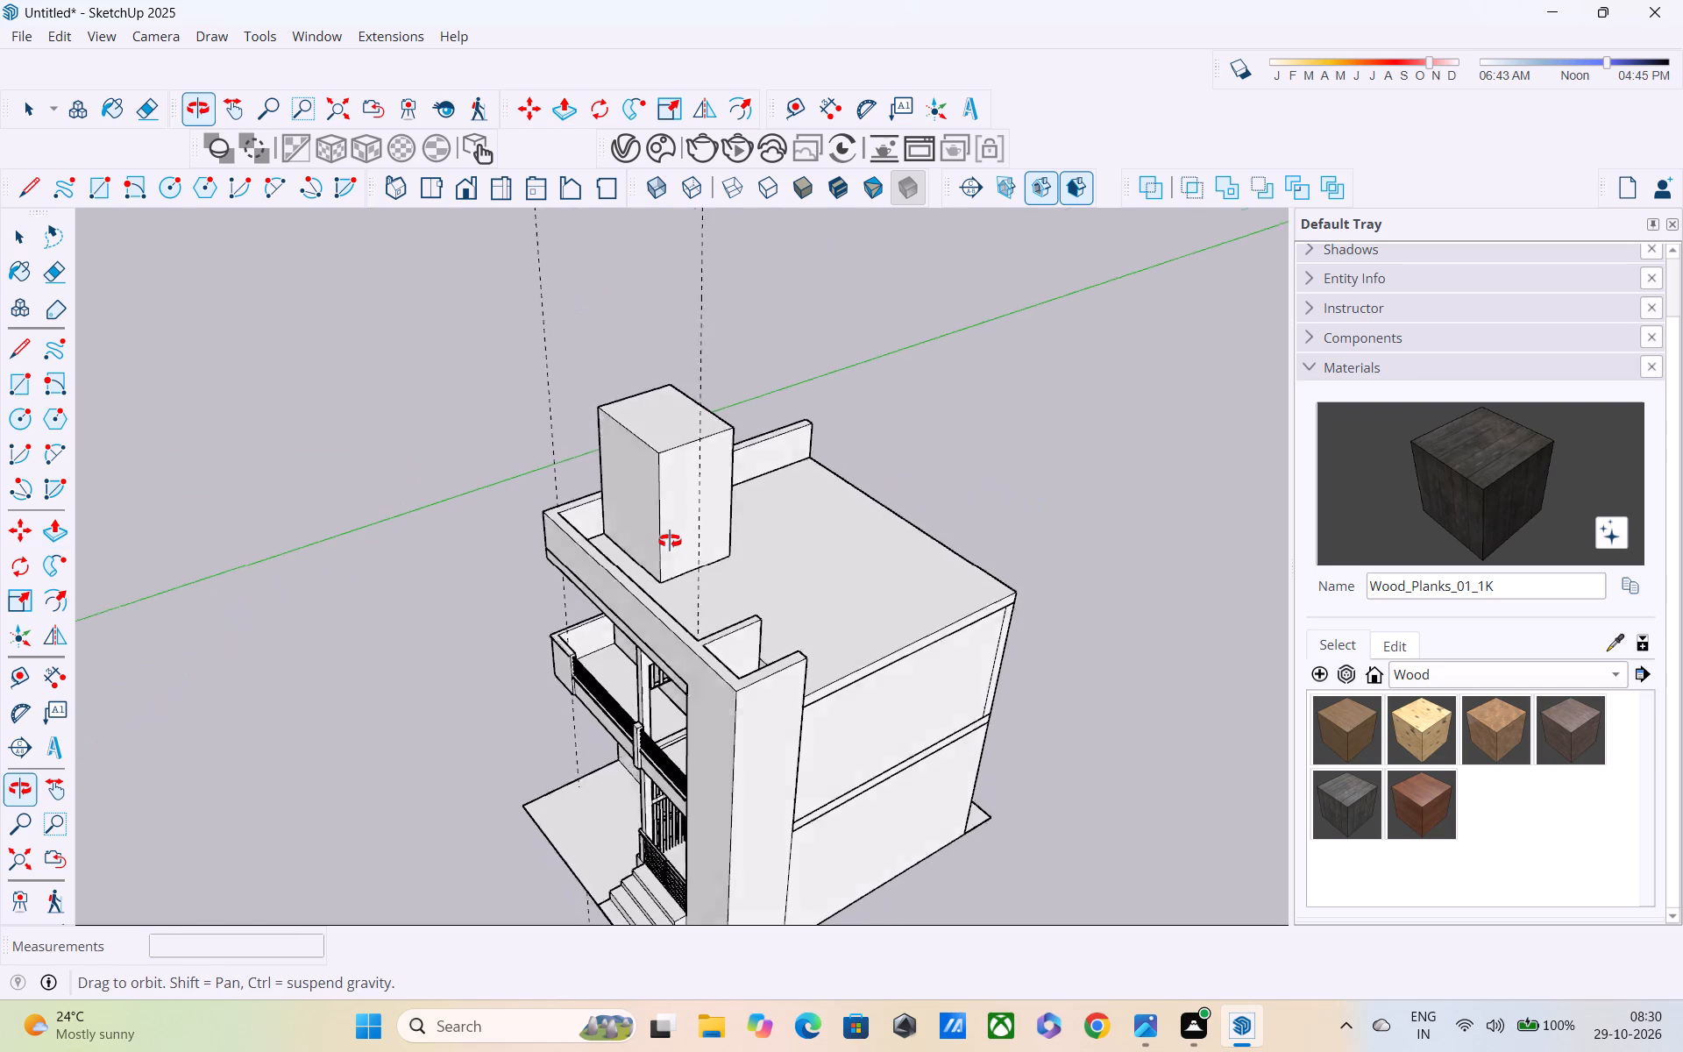
middle_drag(670, 541, 659, 545)
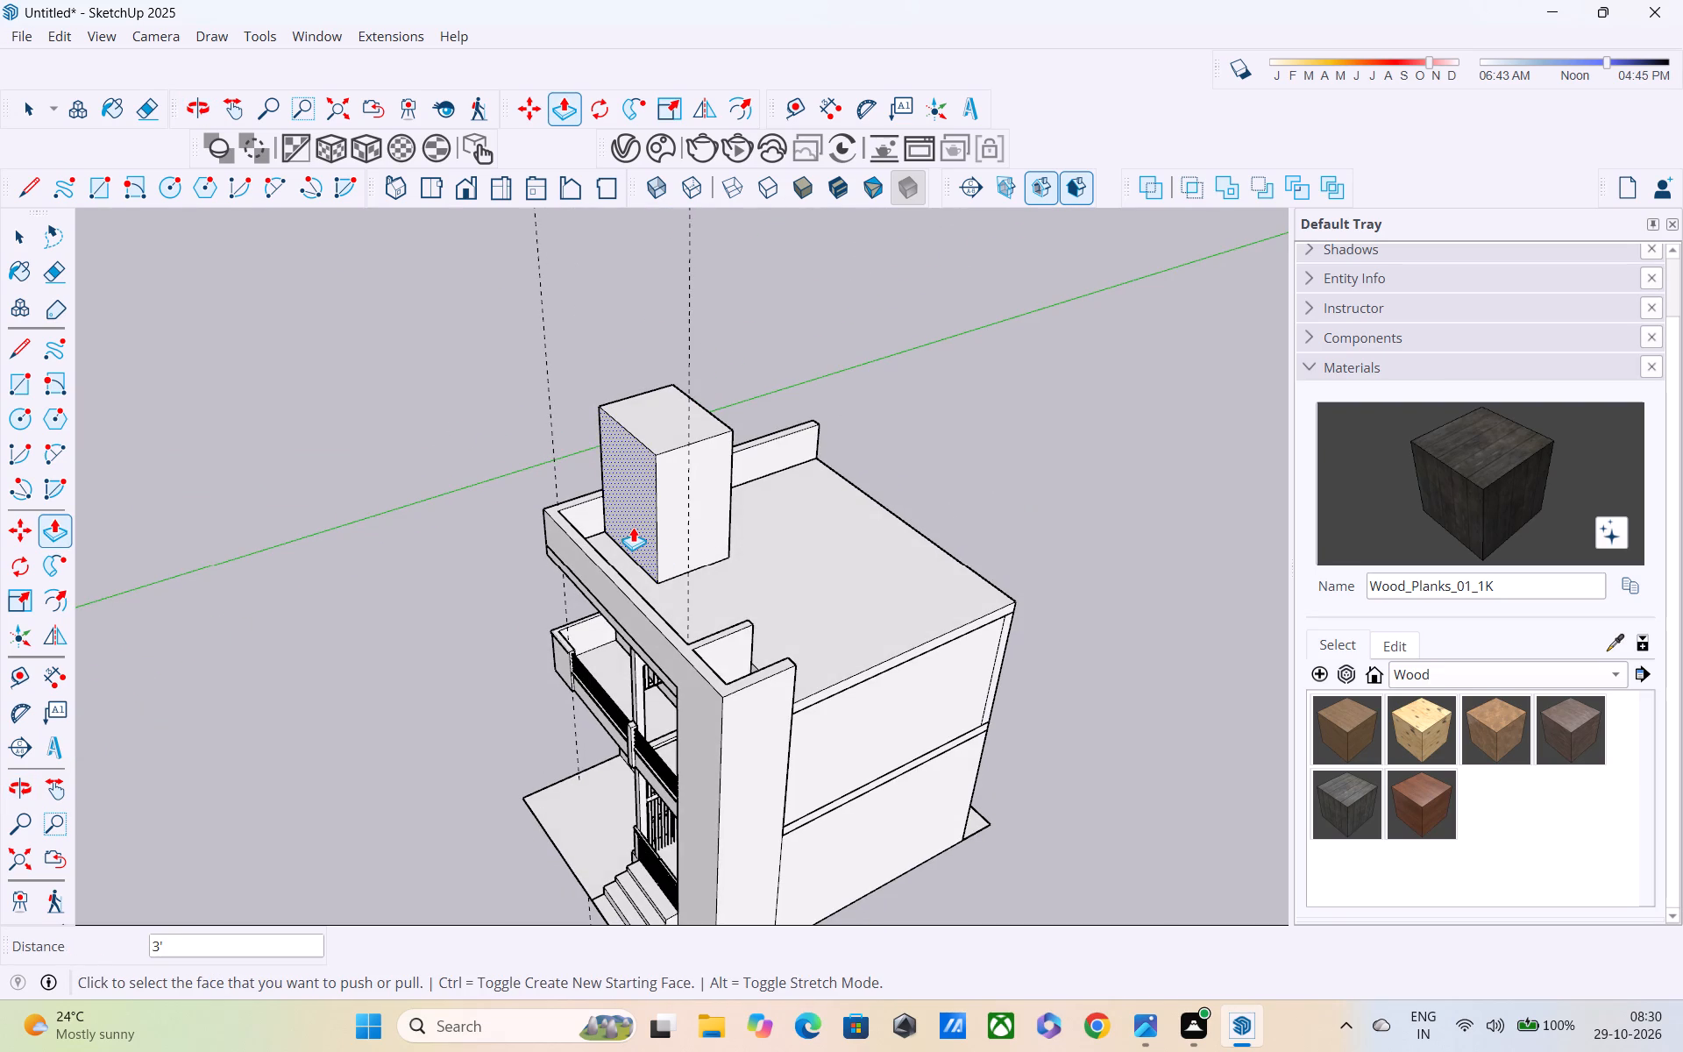
scroll(617, 498, down, 3)
middle_drag(703, 540, 713, 463)
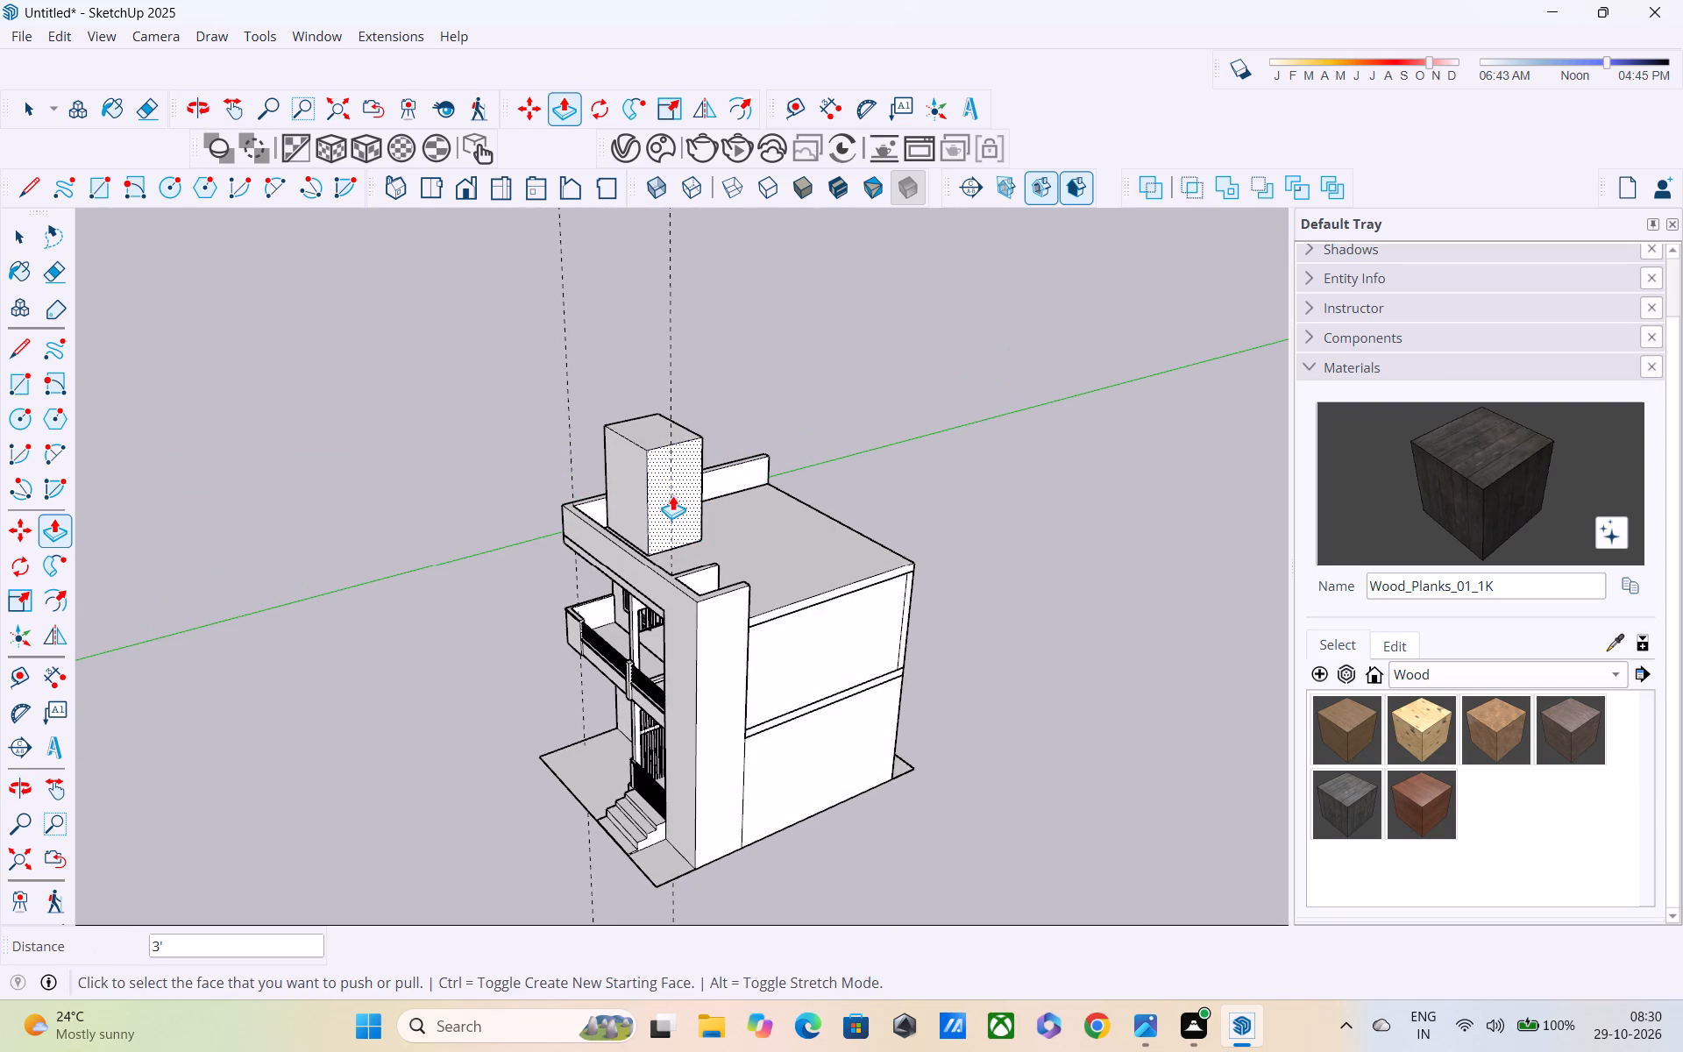
scroll(667, 487, down, 3)
middle_drag(659, 460, 730, 705)
scroll(699, 603, up, 5)
middle_drag(692, 592, 836, 346)
scroll(795, 386, down, 2)
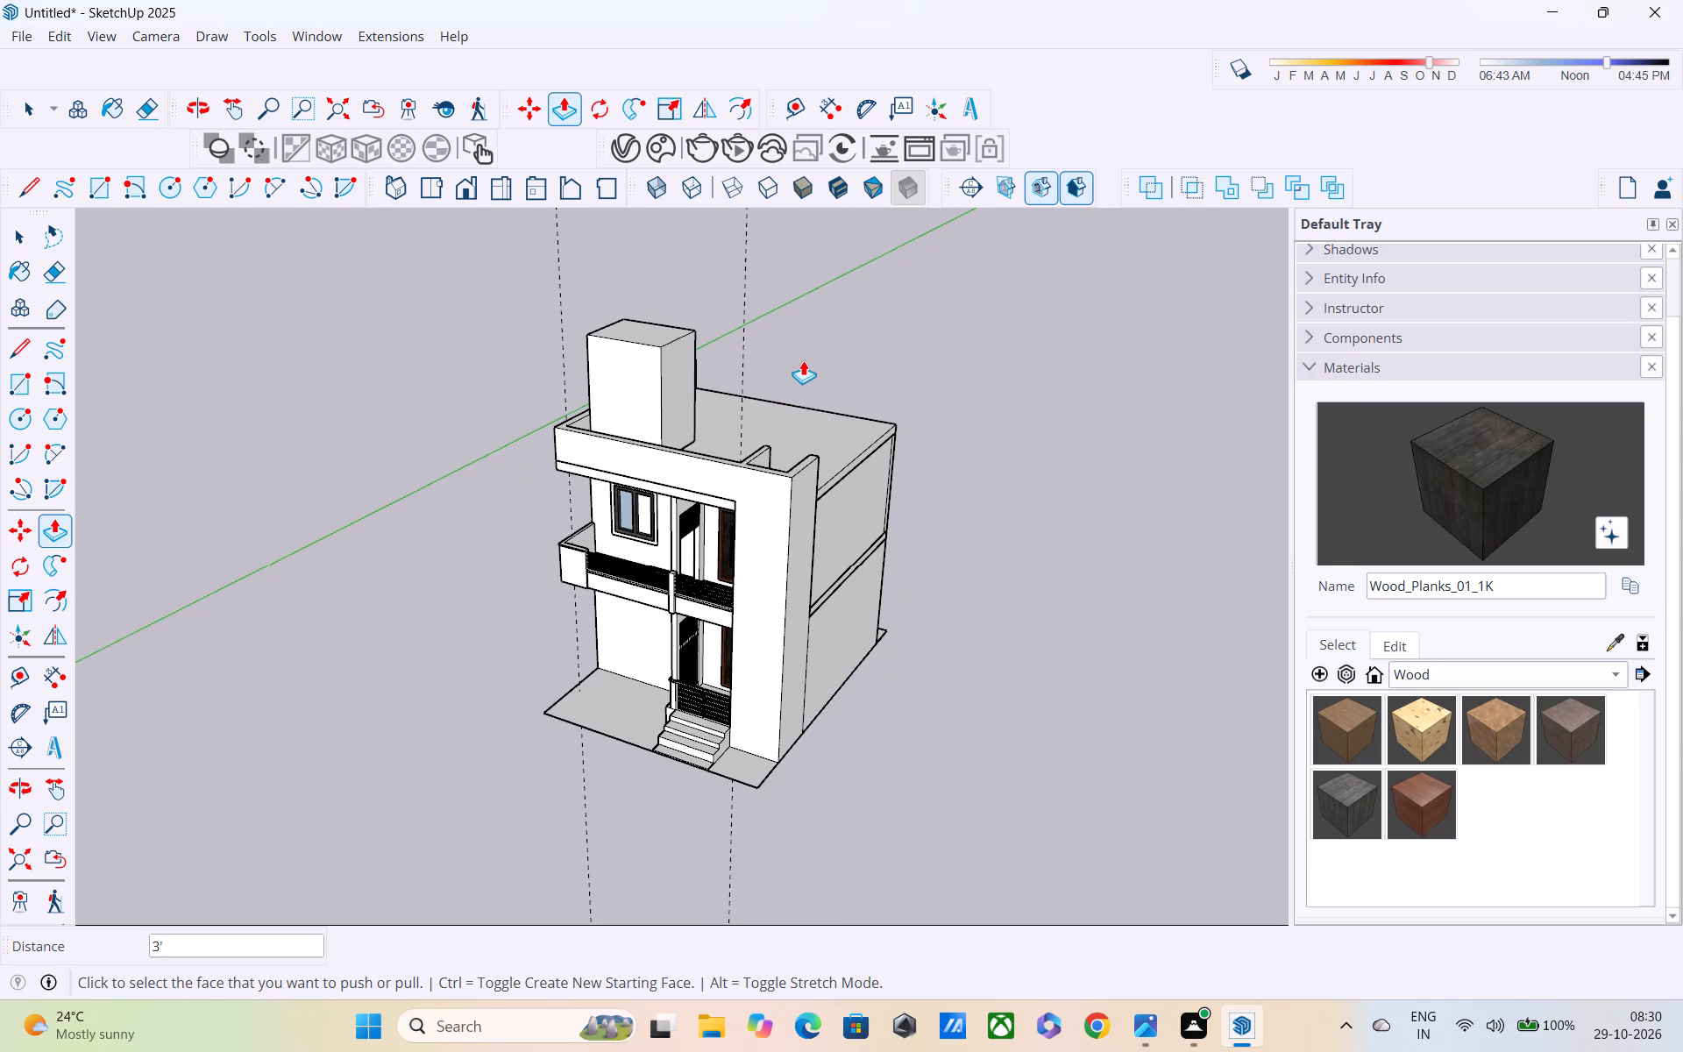
scroll(803, 360, down, 3)
shift+middle_drag(785, 331, 888, 338)
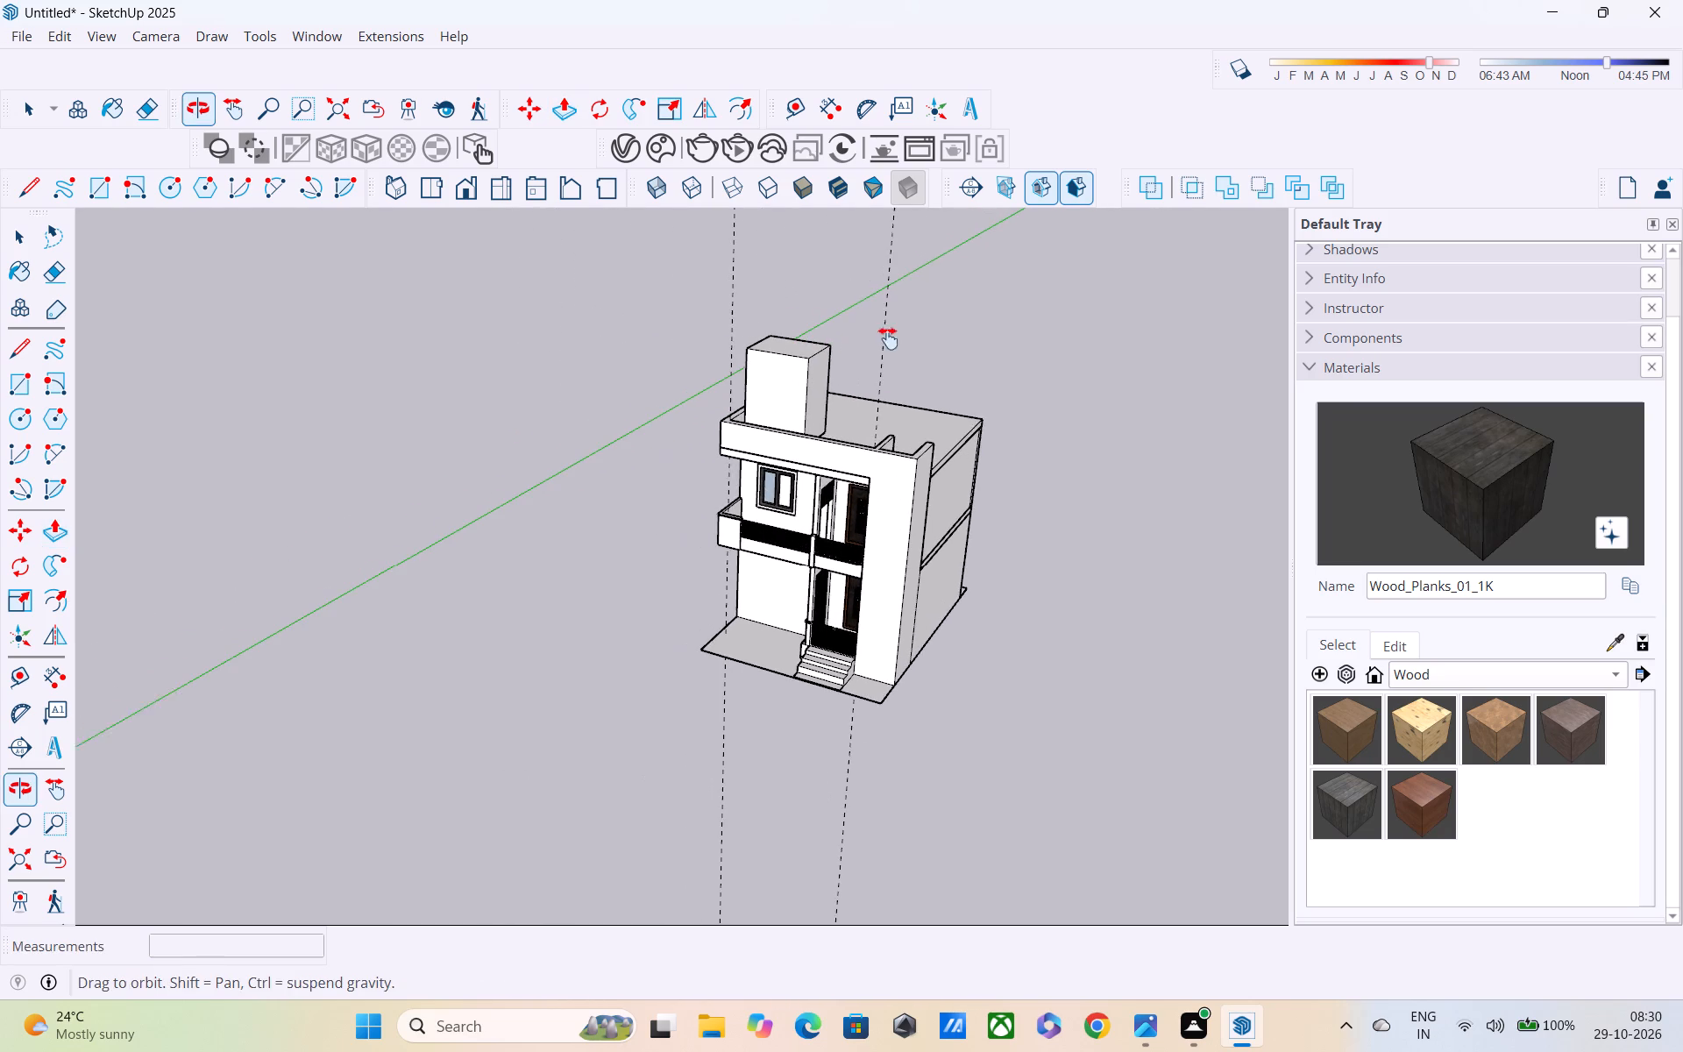
shift+middle_drag(888, 338, 899, 331)
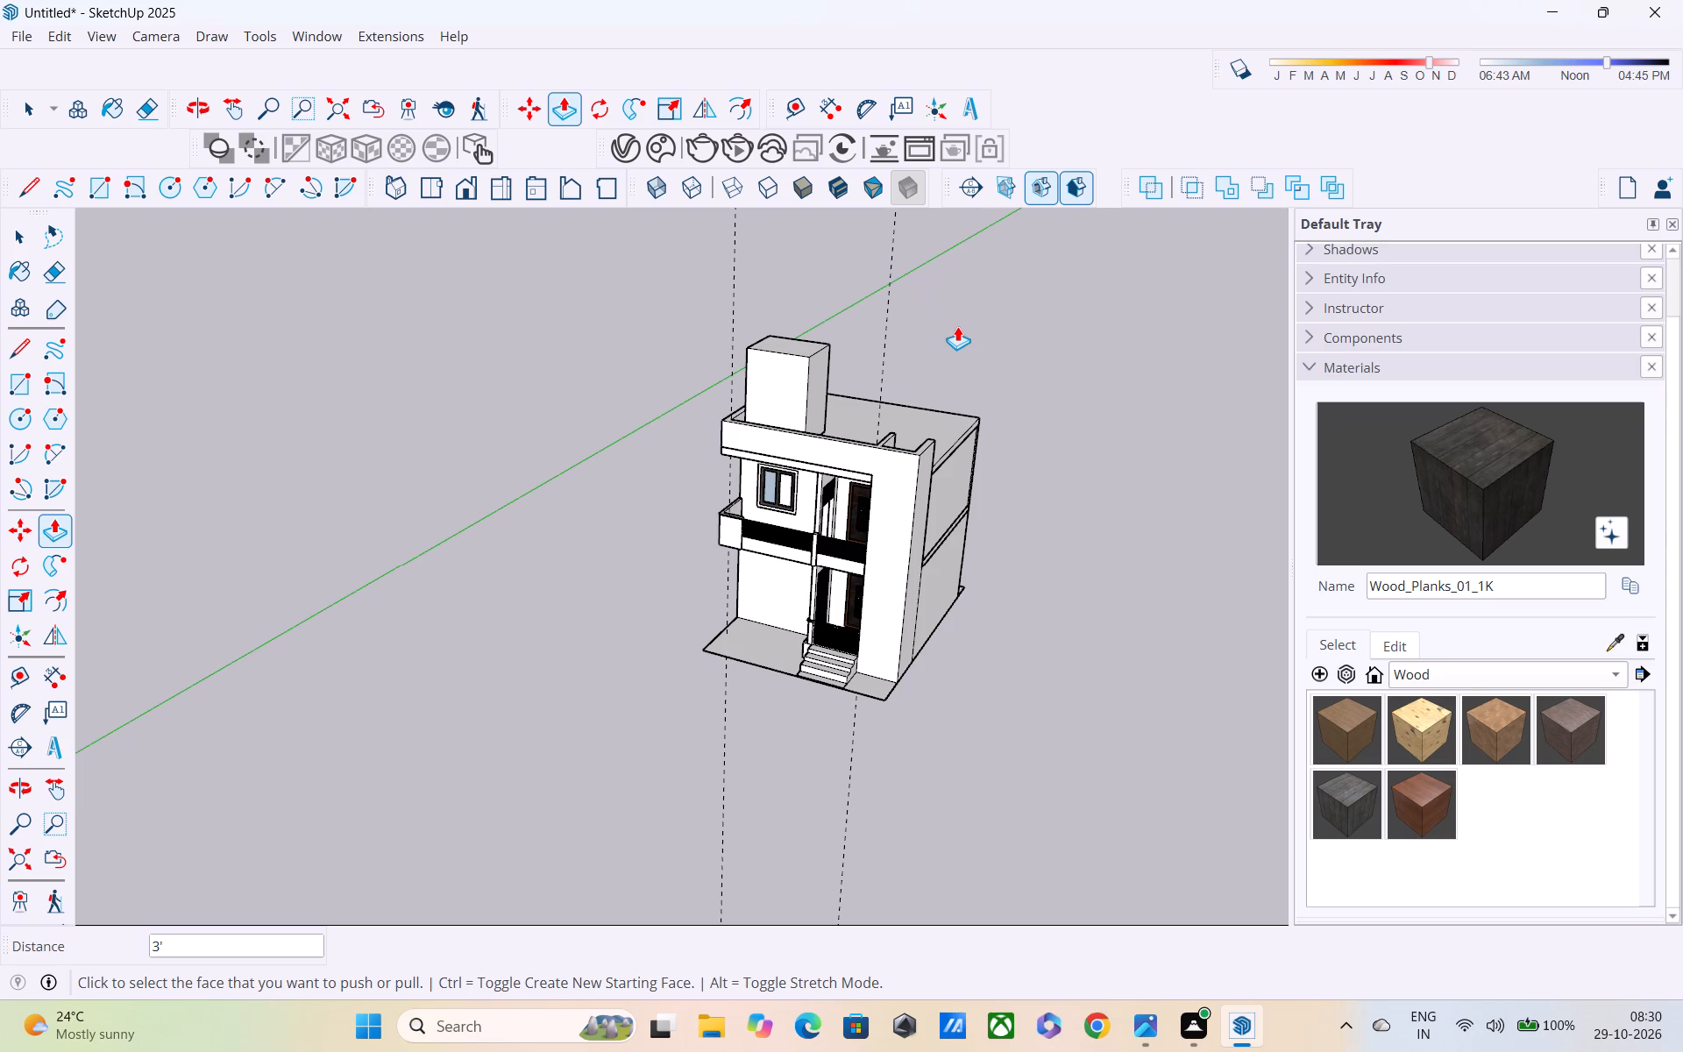
middle_drag(957, 332, 654, 527)
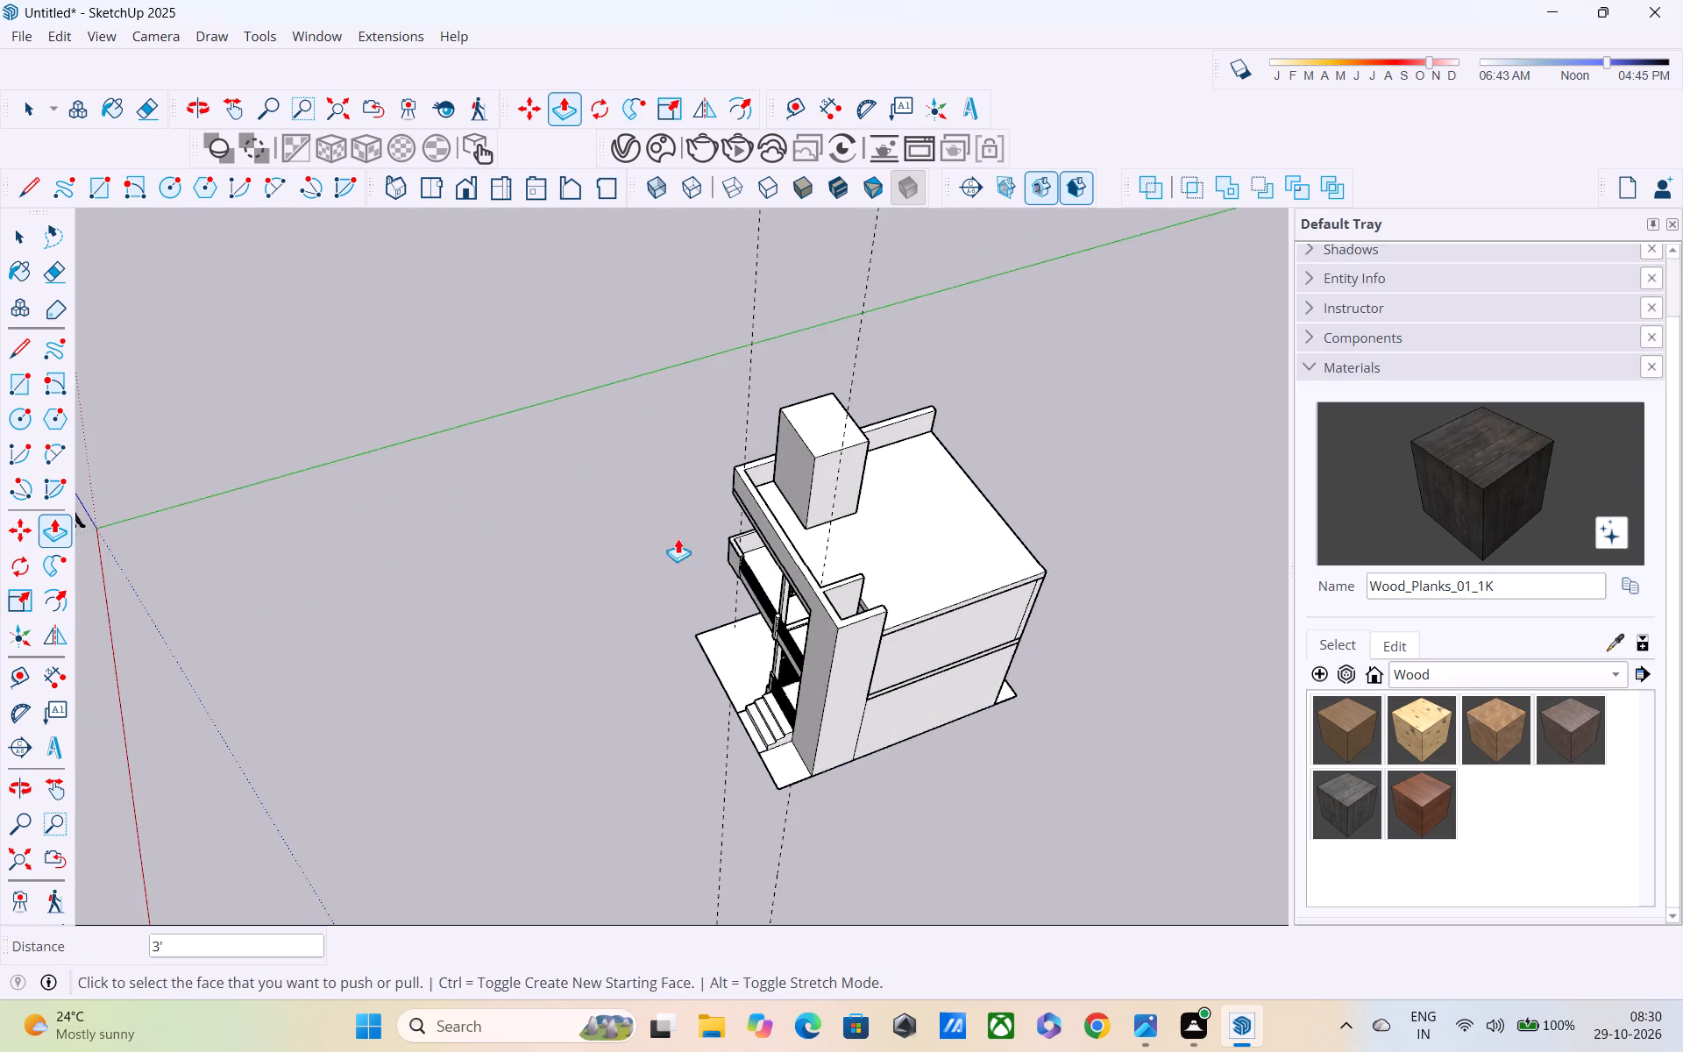
Push/Pull the bottom face inside the U-shaped parapet at the front corner up 23' 8" to the roof slab's level.
scroll(931, 624, up, 4)
middle_drag(841, 574, 607, 637)
scroll(685, 665, up, 5)
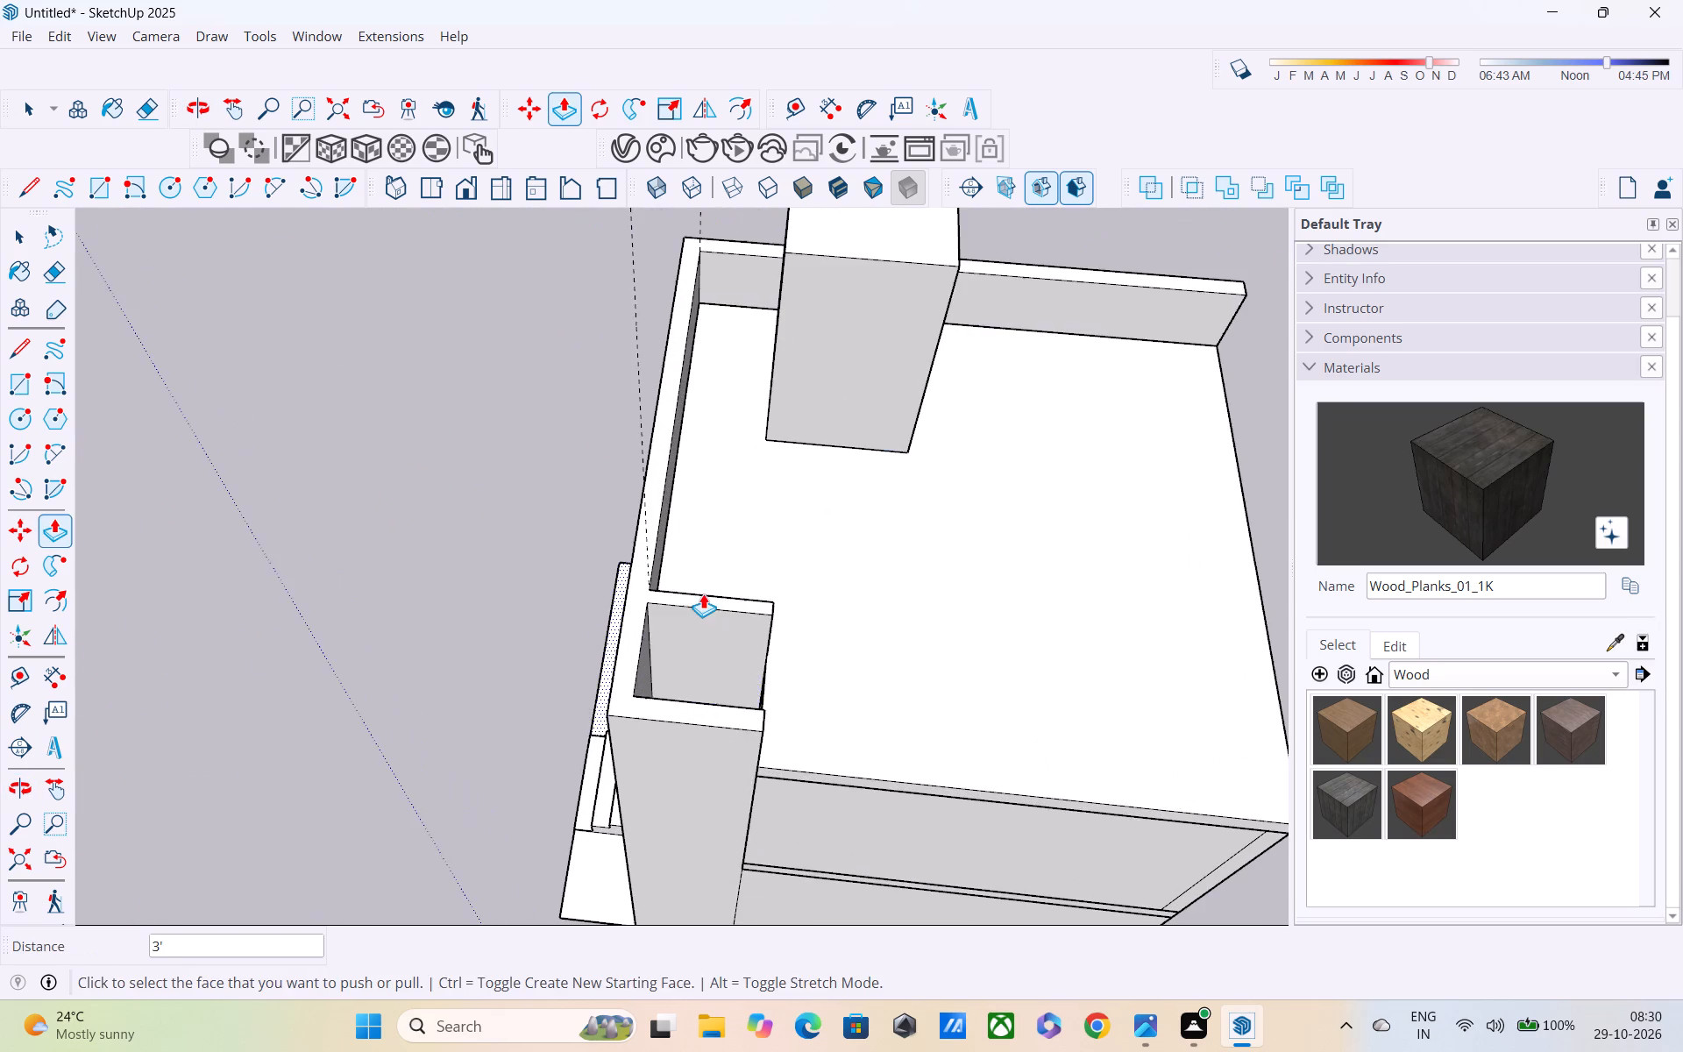
middle_drag(703, 594, 563, 567)
scroll(599, 679, up, 4)
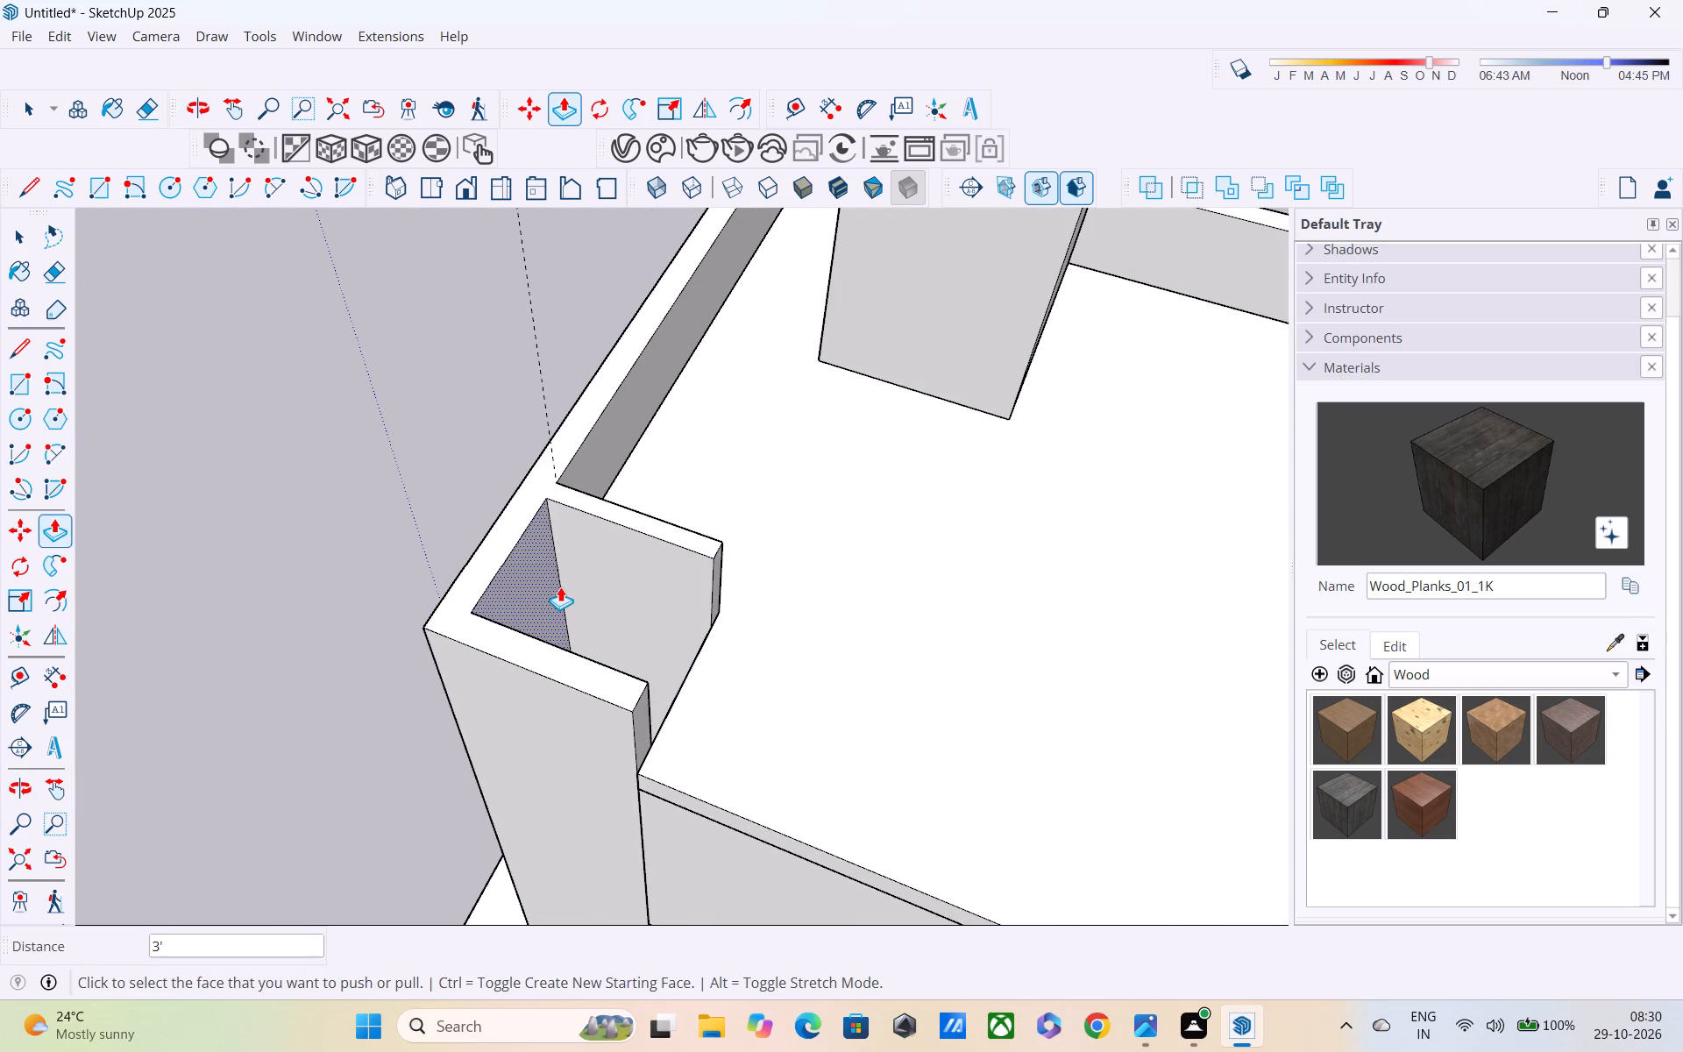
scroll(560, 586, down, 1)
middle_drag(560, 586, 567, 707)
scroll(615, 740, up, 4)
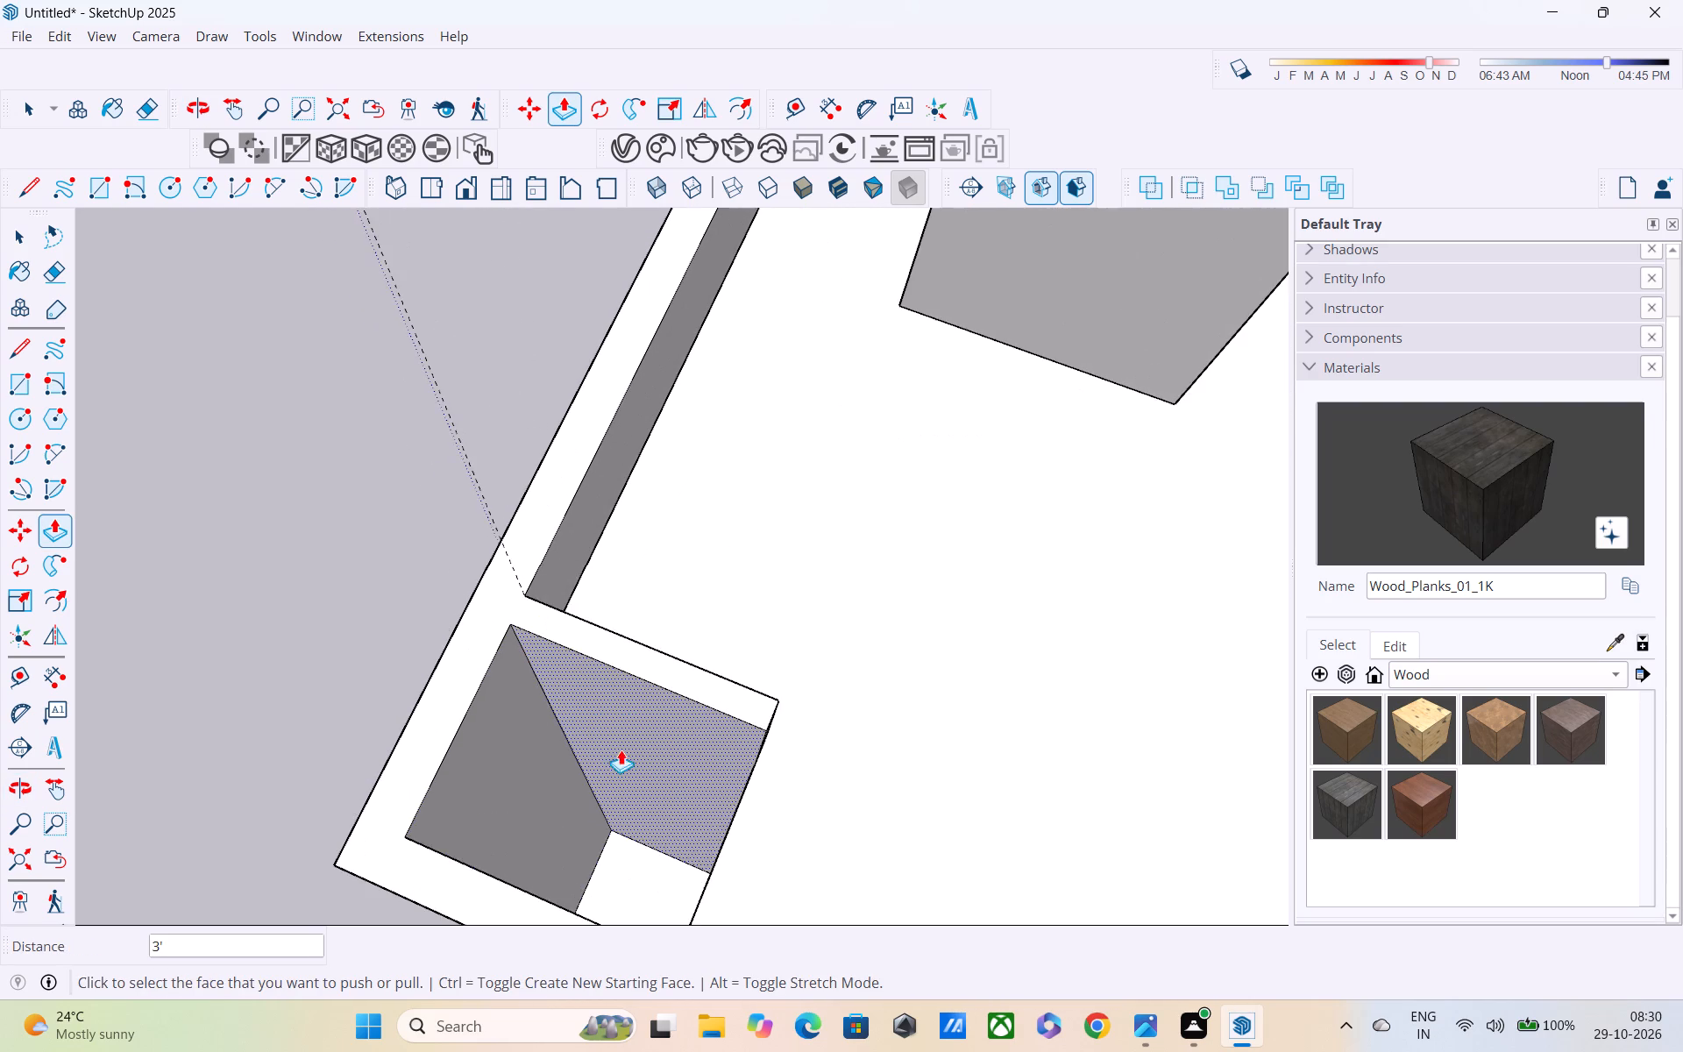
scroll(639, 834, up, 1)
click(639, 885)
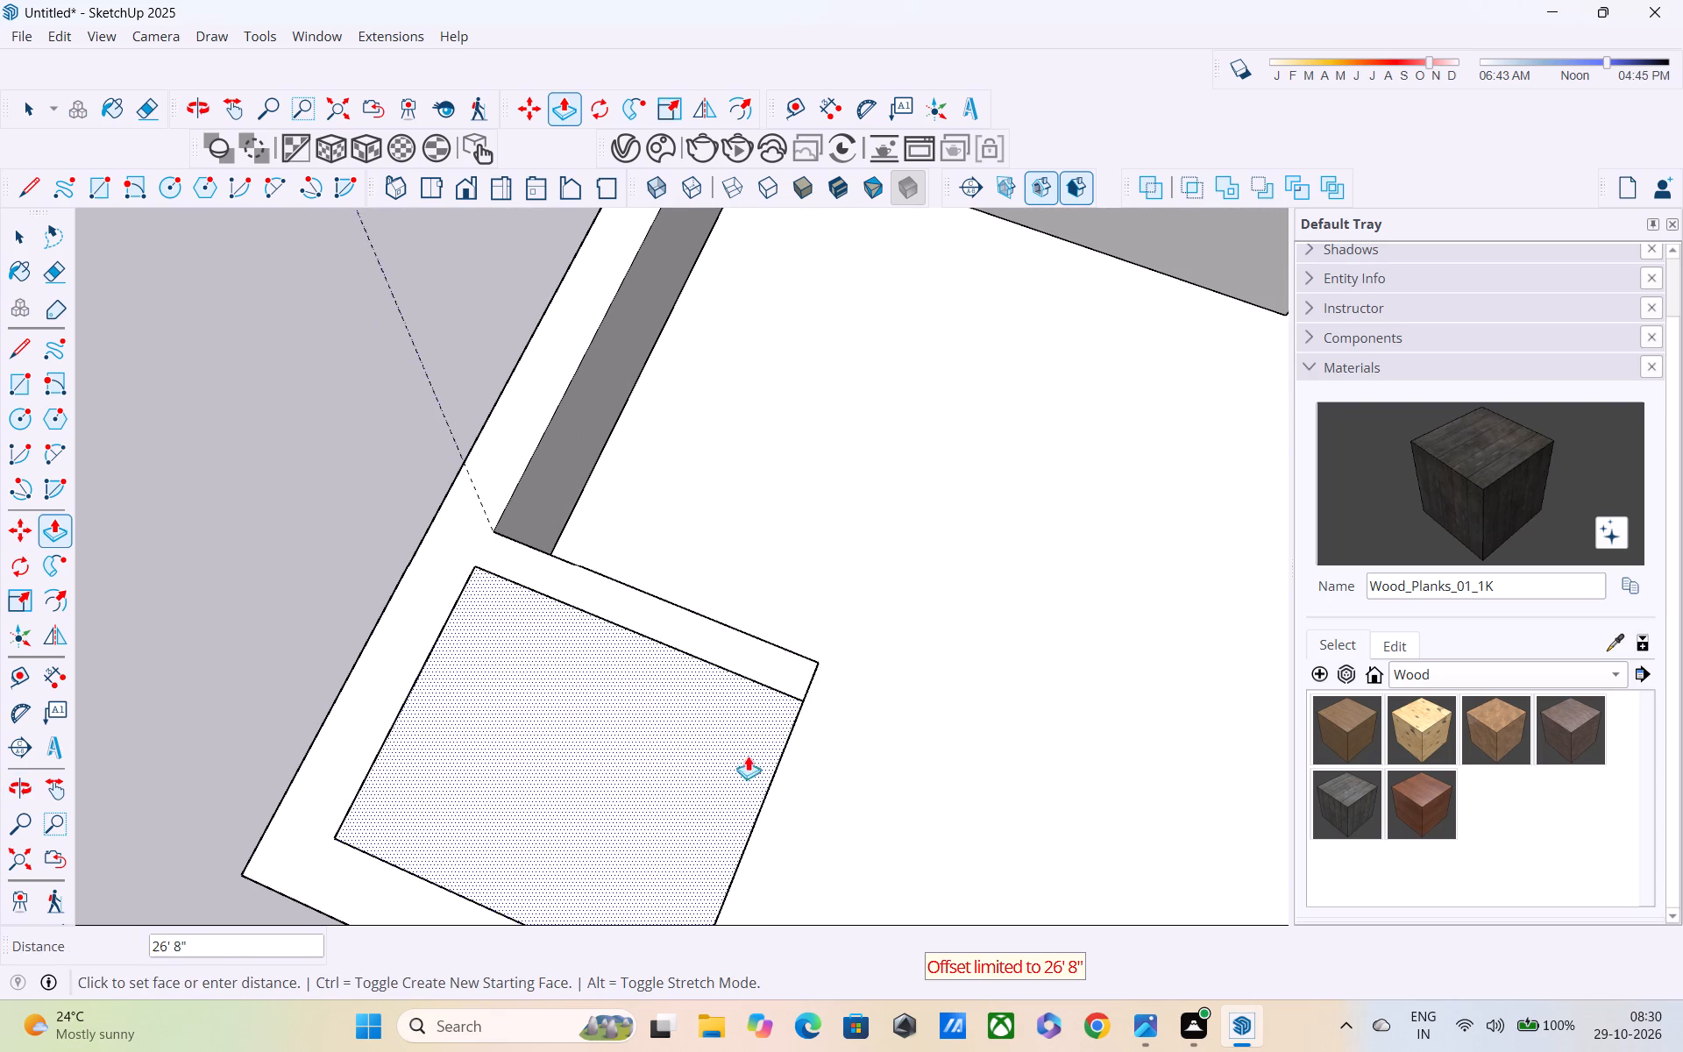
middle_drag(778, 789, 742, 610)
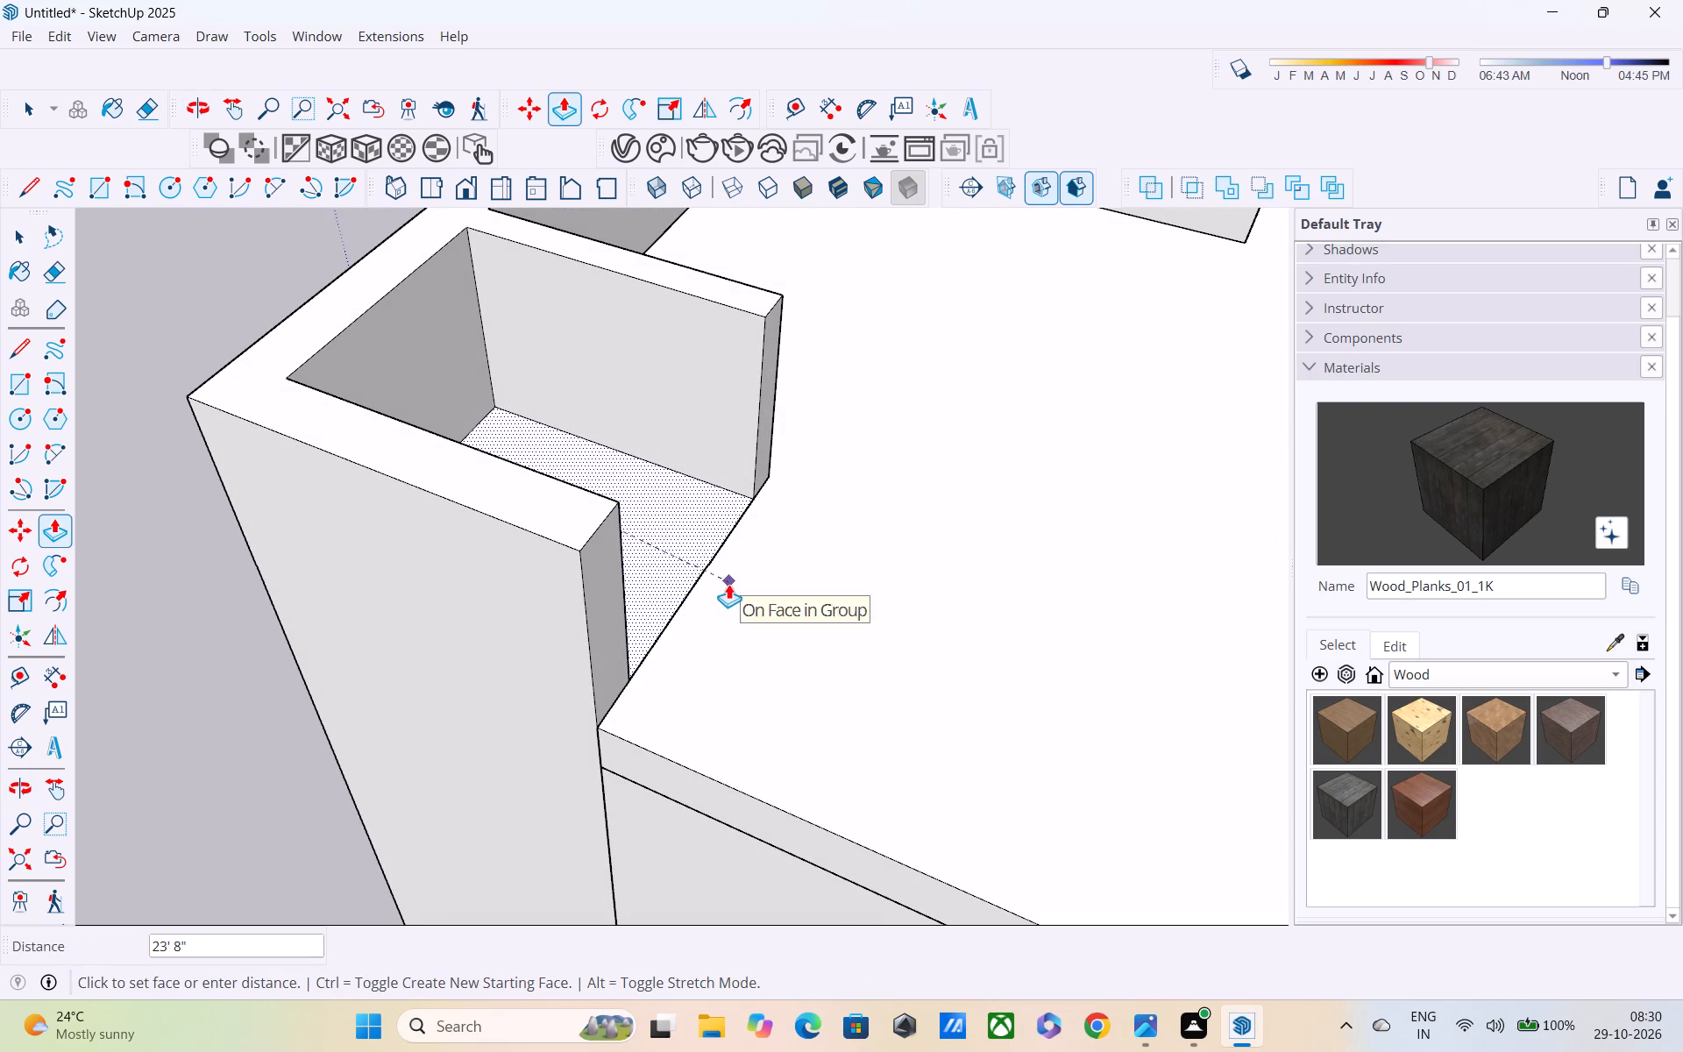
click(686, 625)
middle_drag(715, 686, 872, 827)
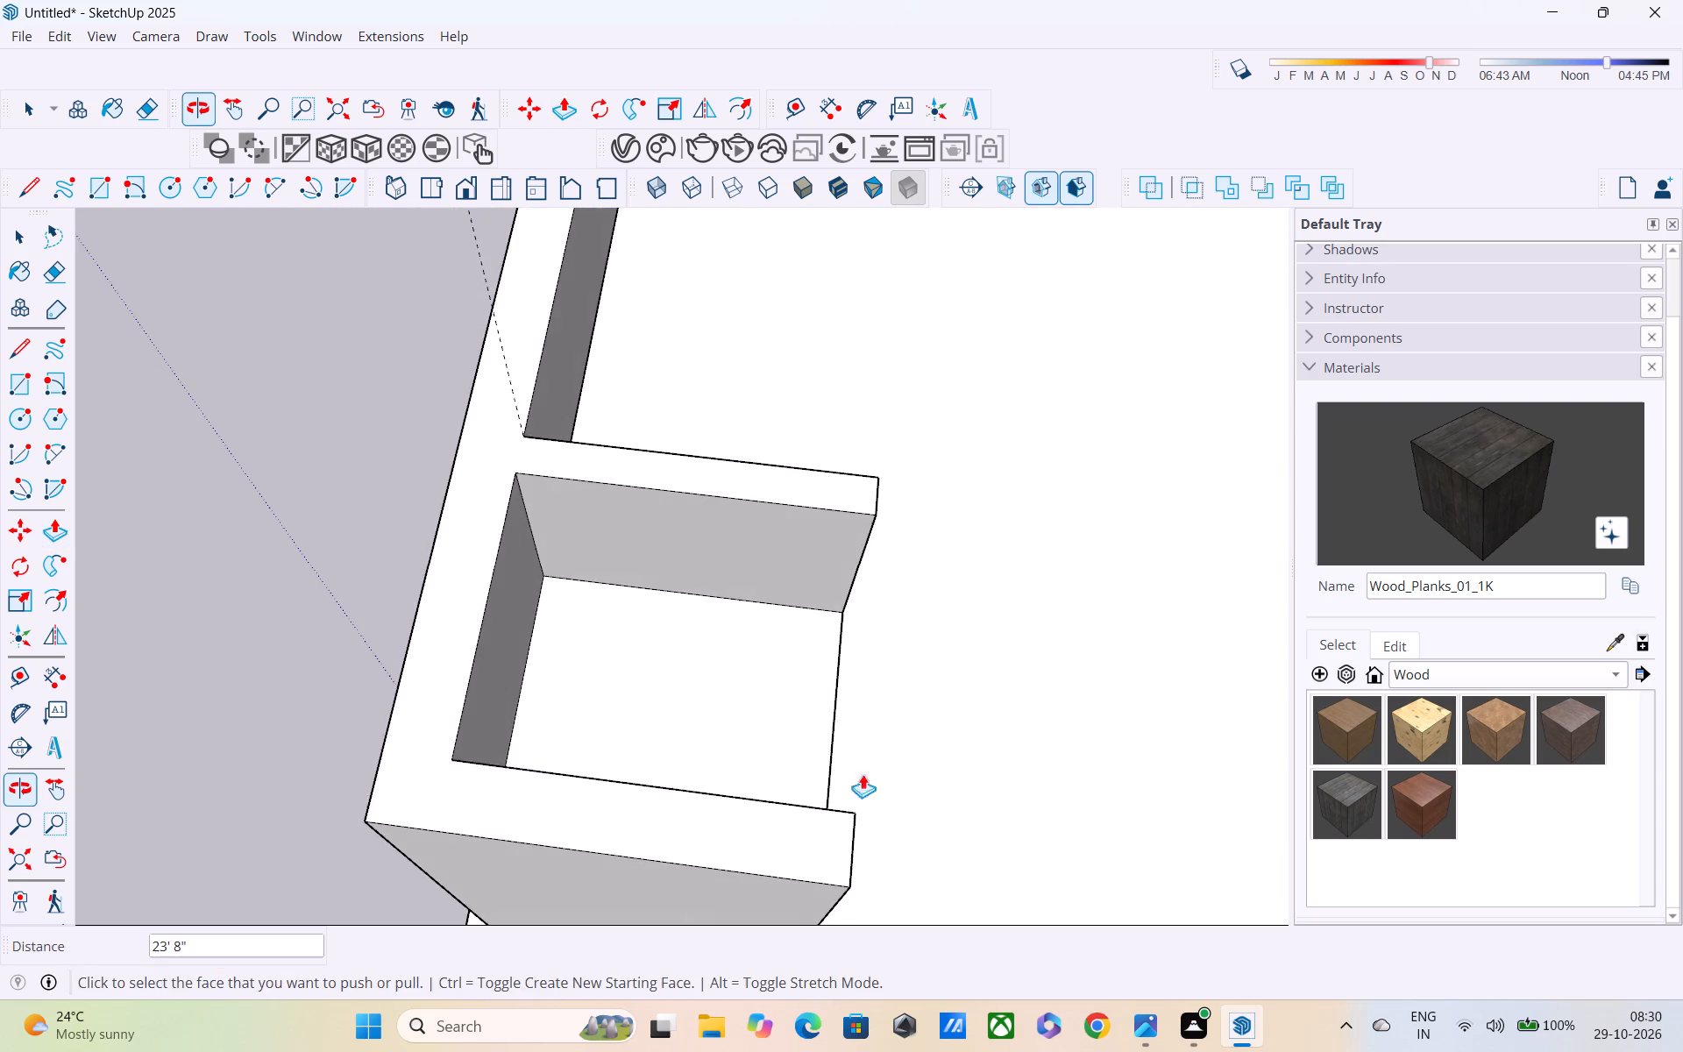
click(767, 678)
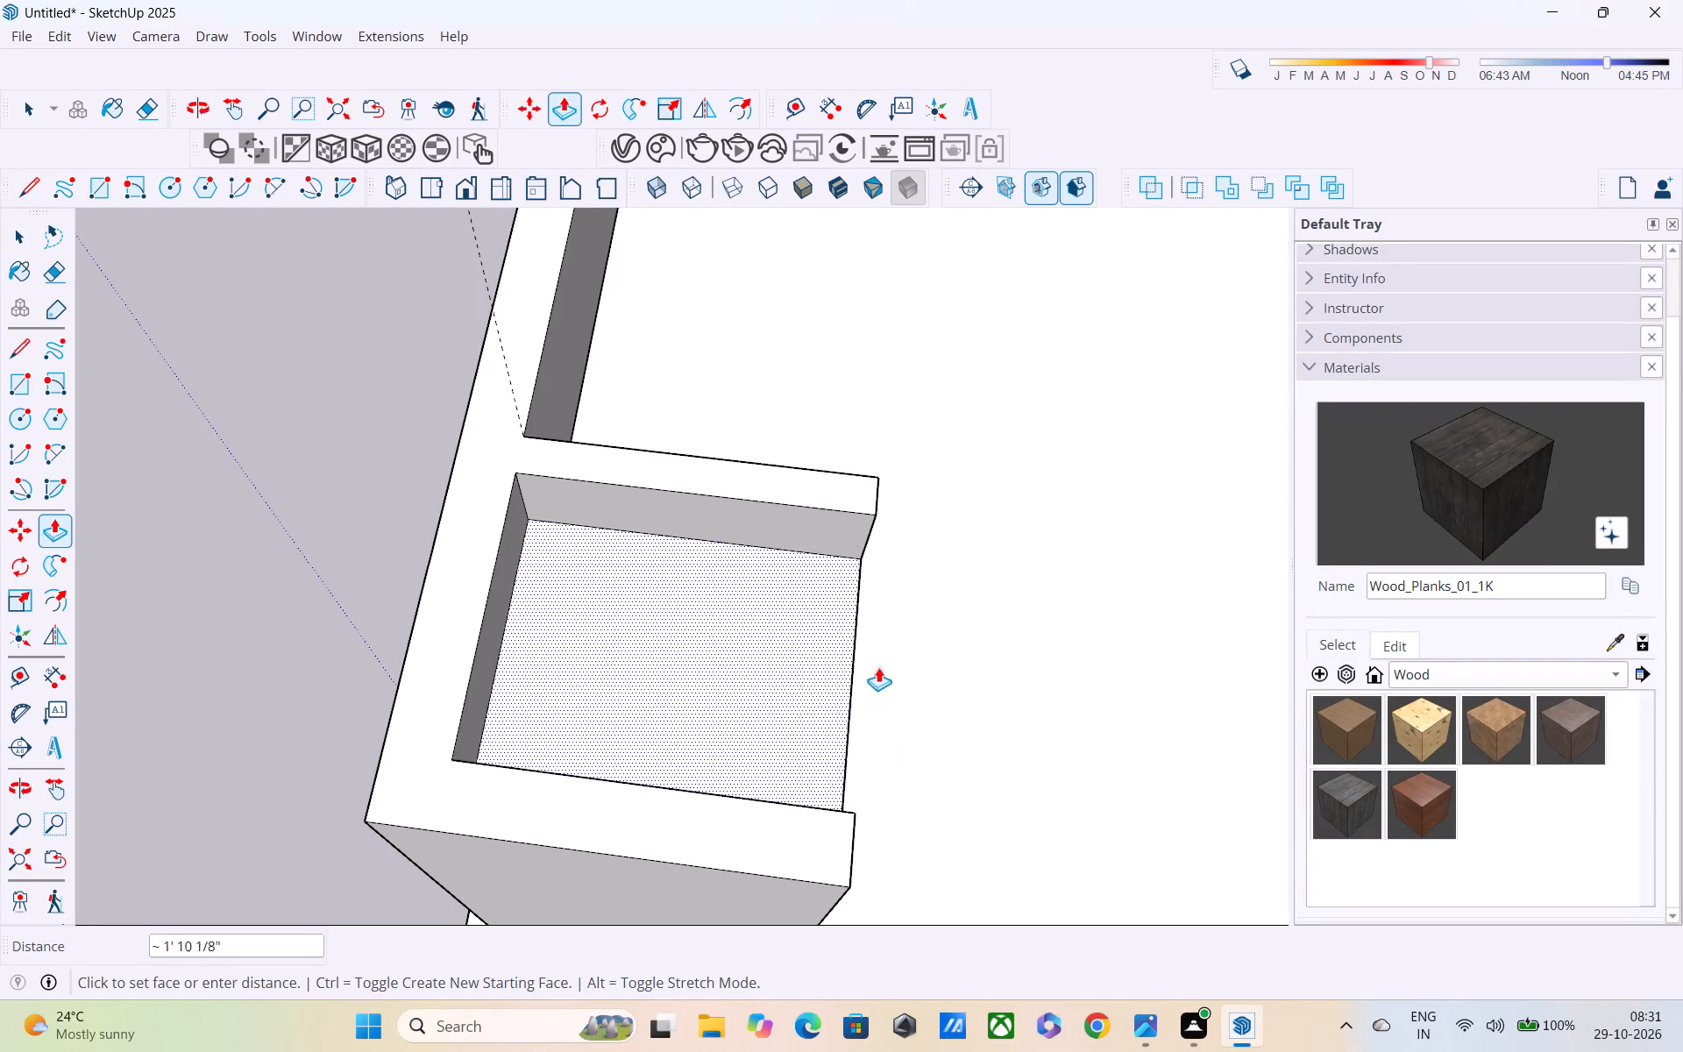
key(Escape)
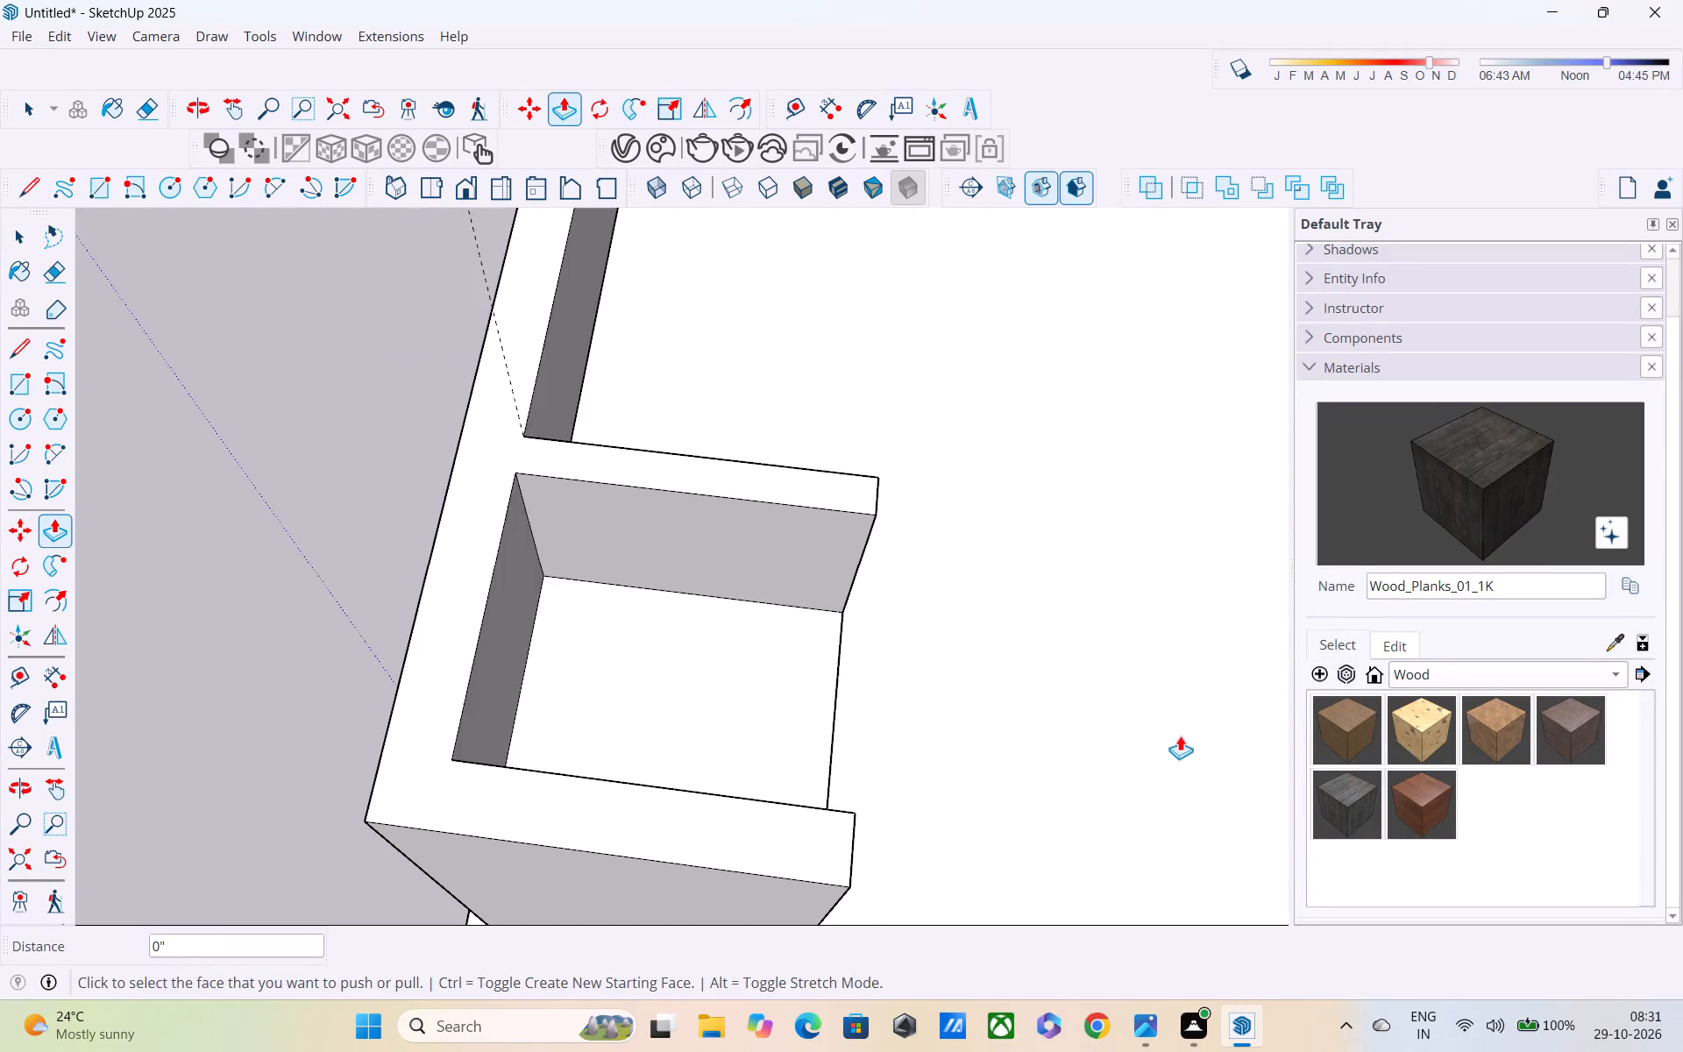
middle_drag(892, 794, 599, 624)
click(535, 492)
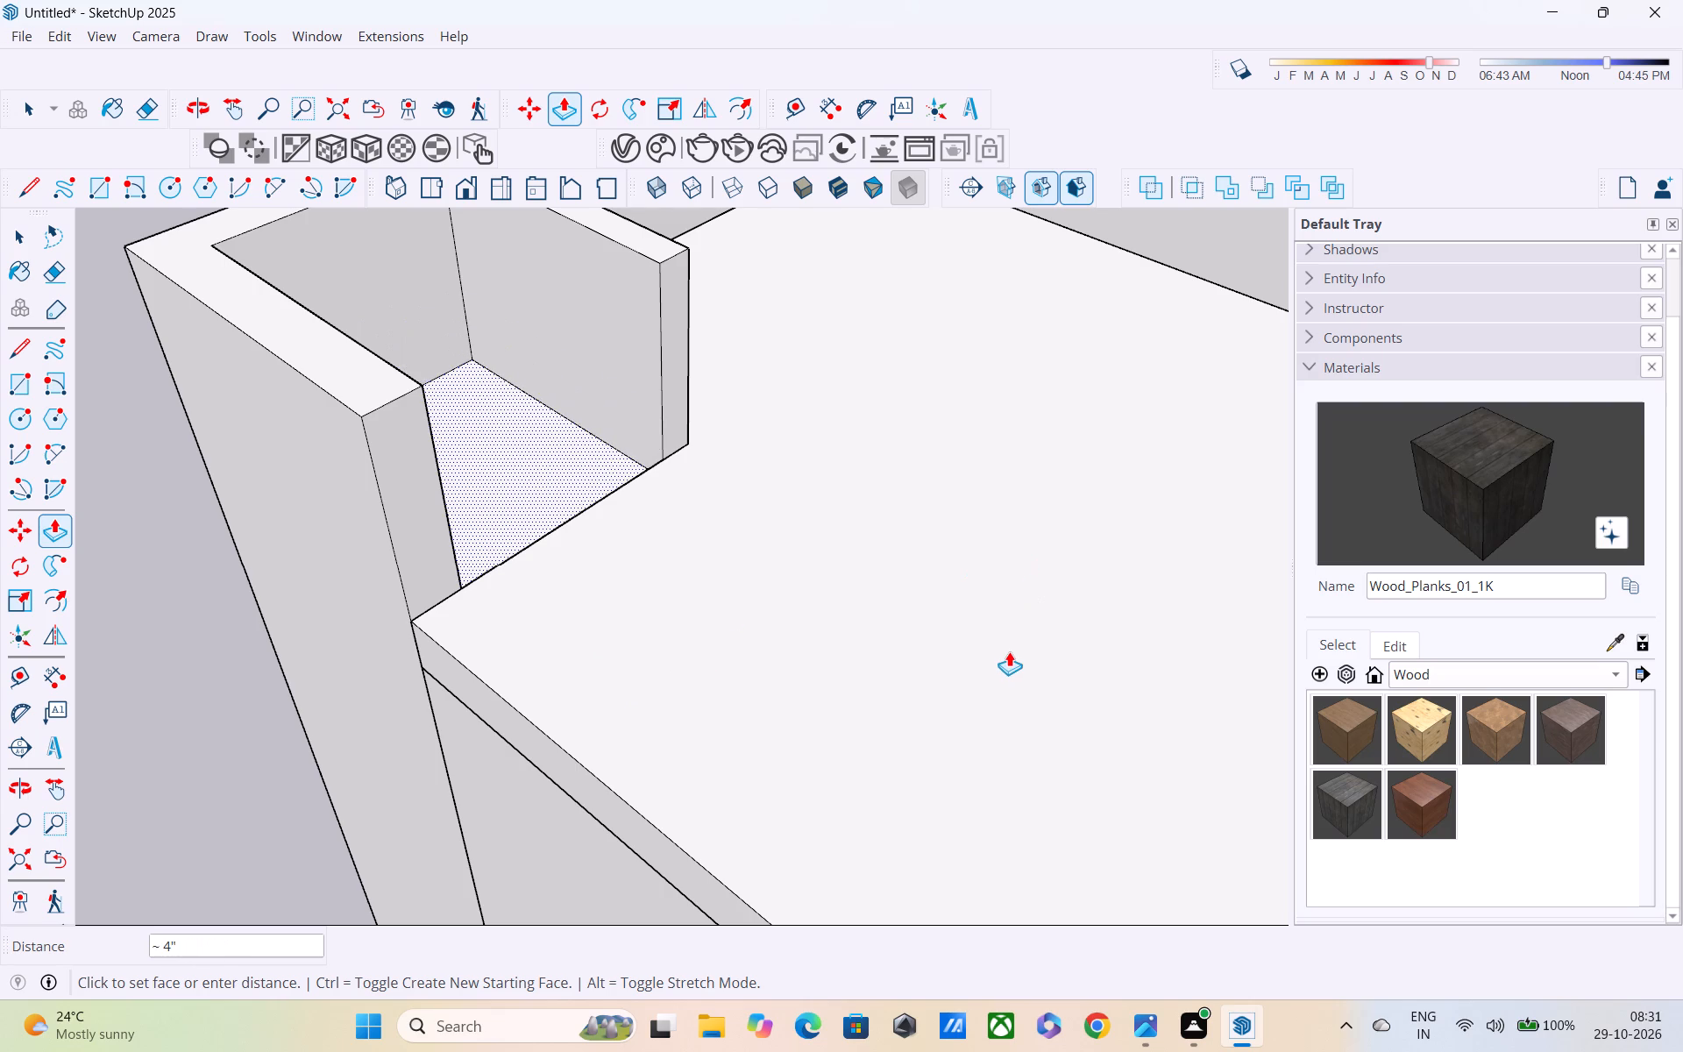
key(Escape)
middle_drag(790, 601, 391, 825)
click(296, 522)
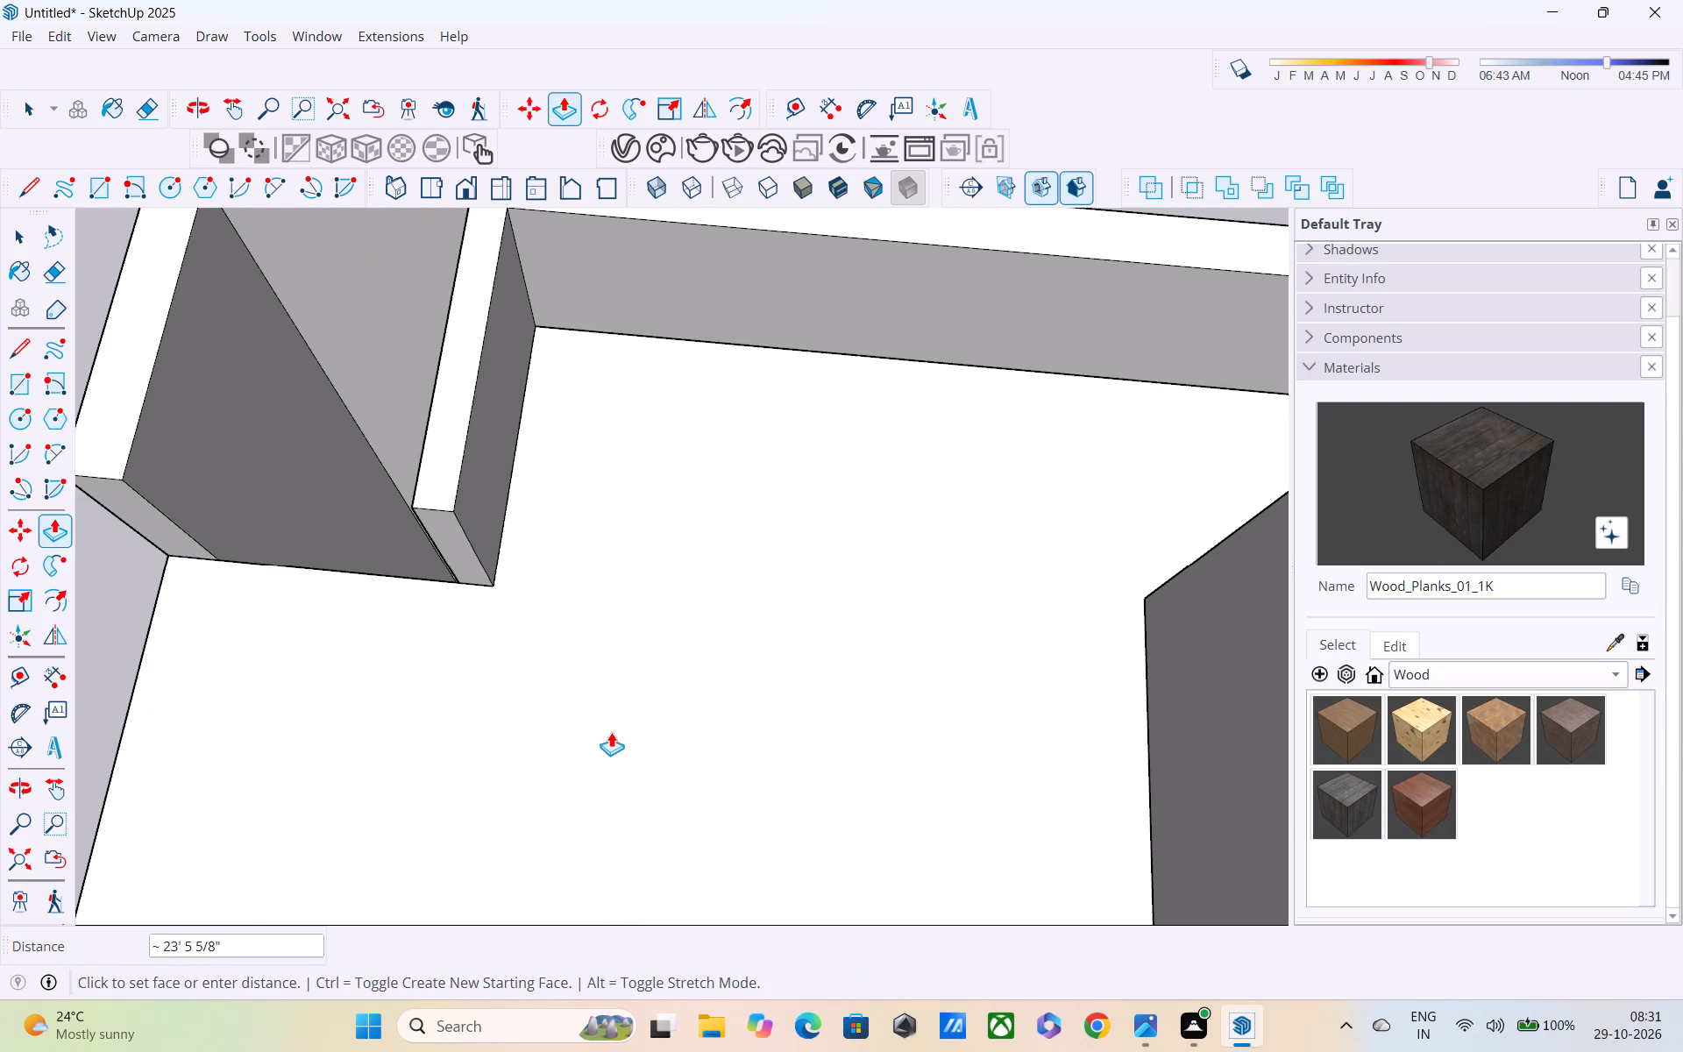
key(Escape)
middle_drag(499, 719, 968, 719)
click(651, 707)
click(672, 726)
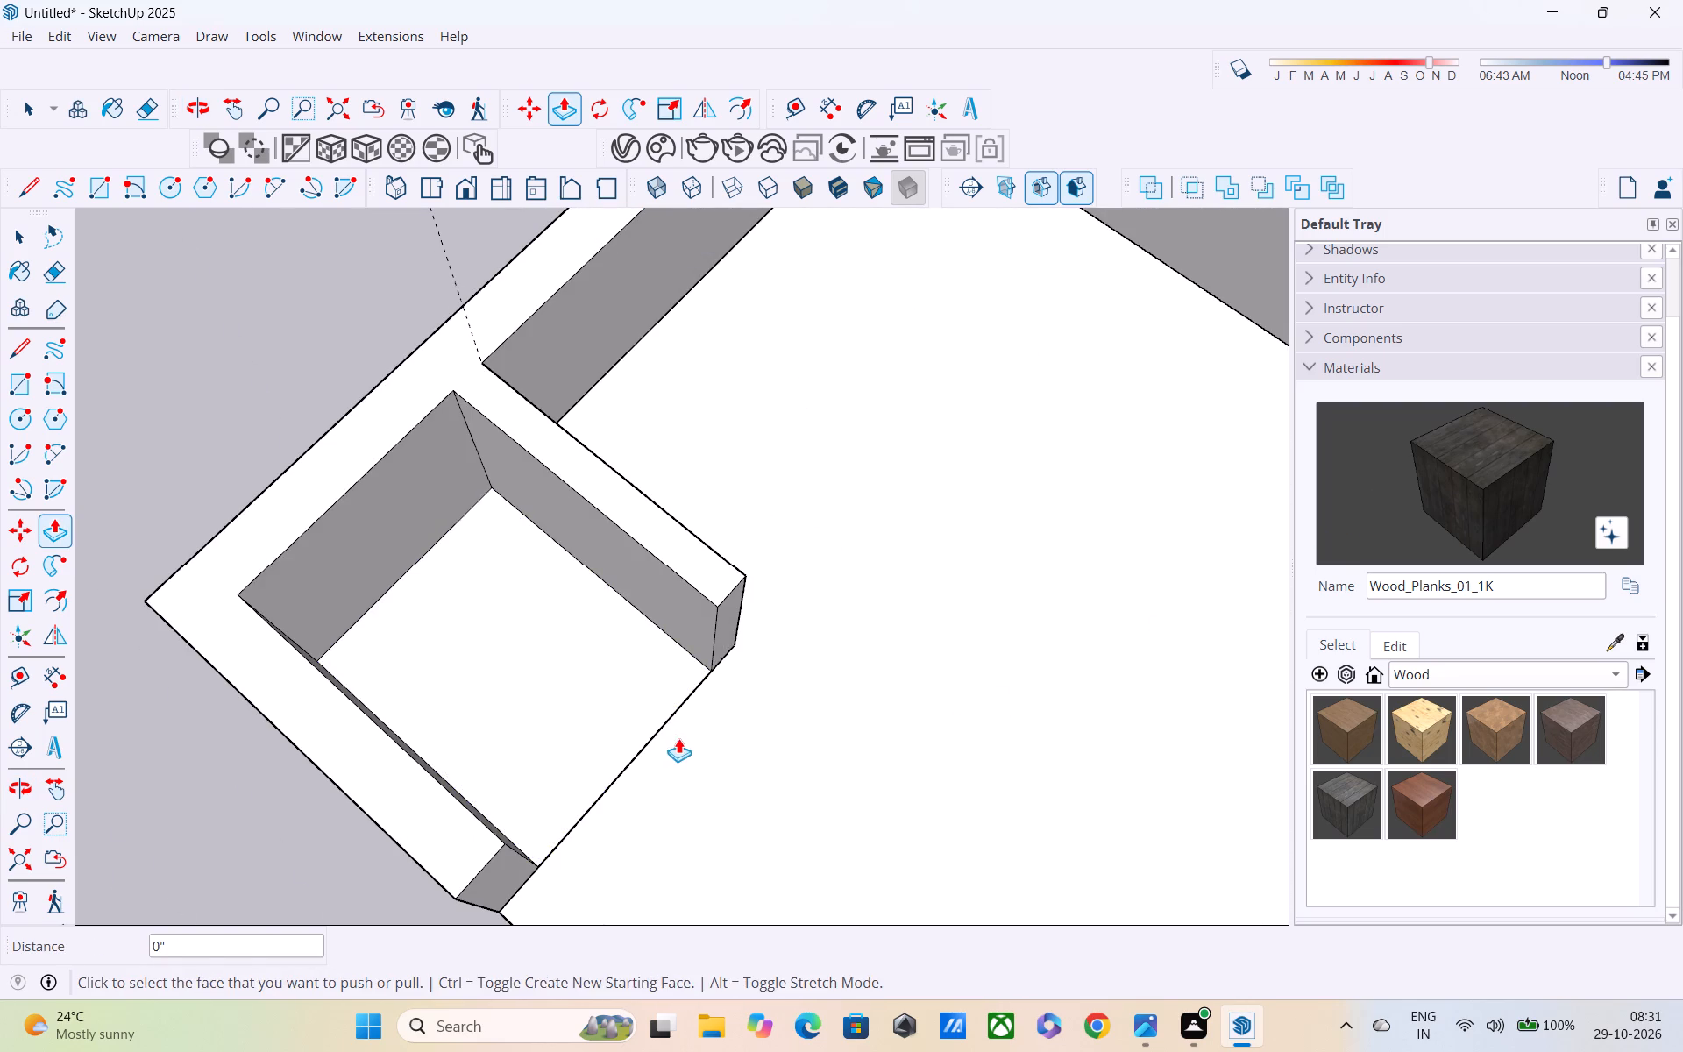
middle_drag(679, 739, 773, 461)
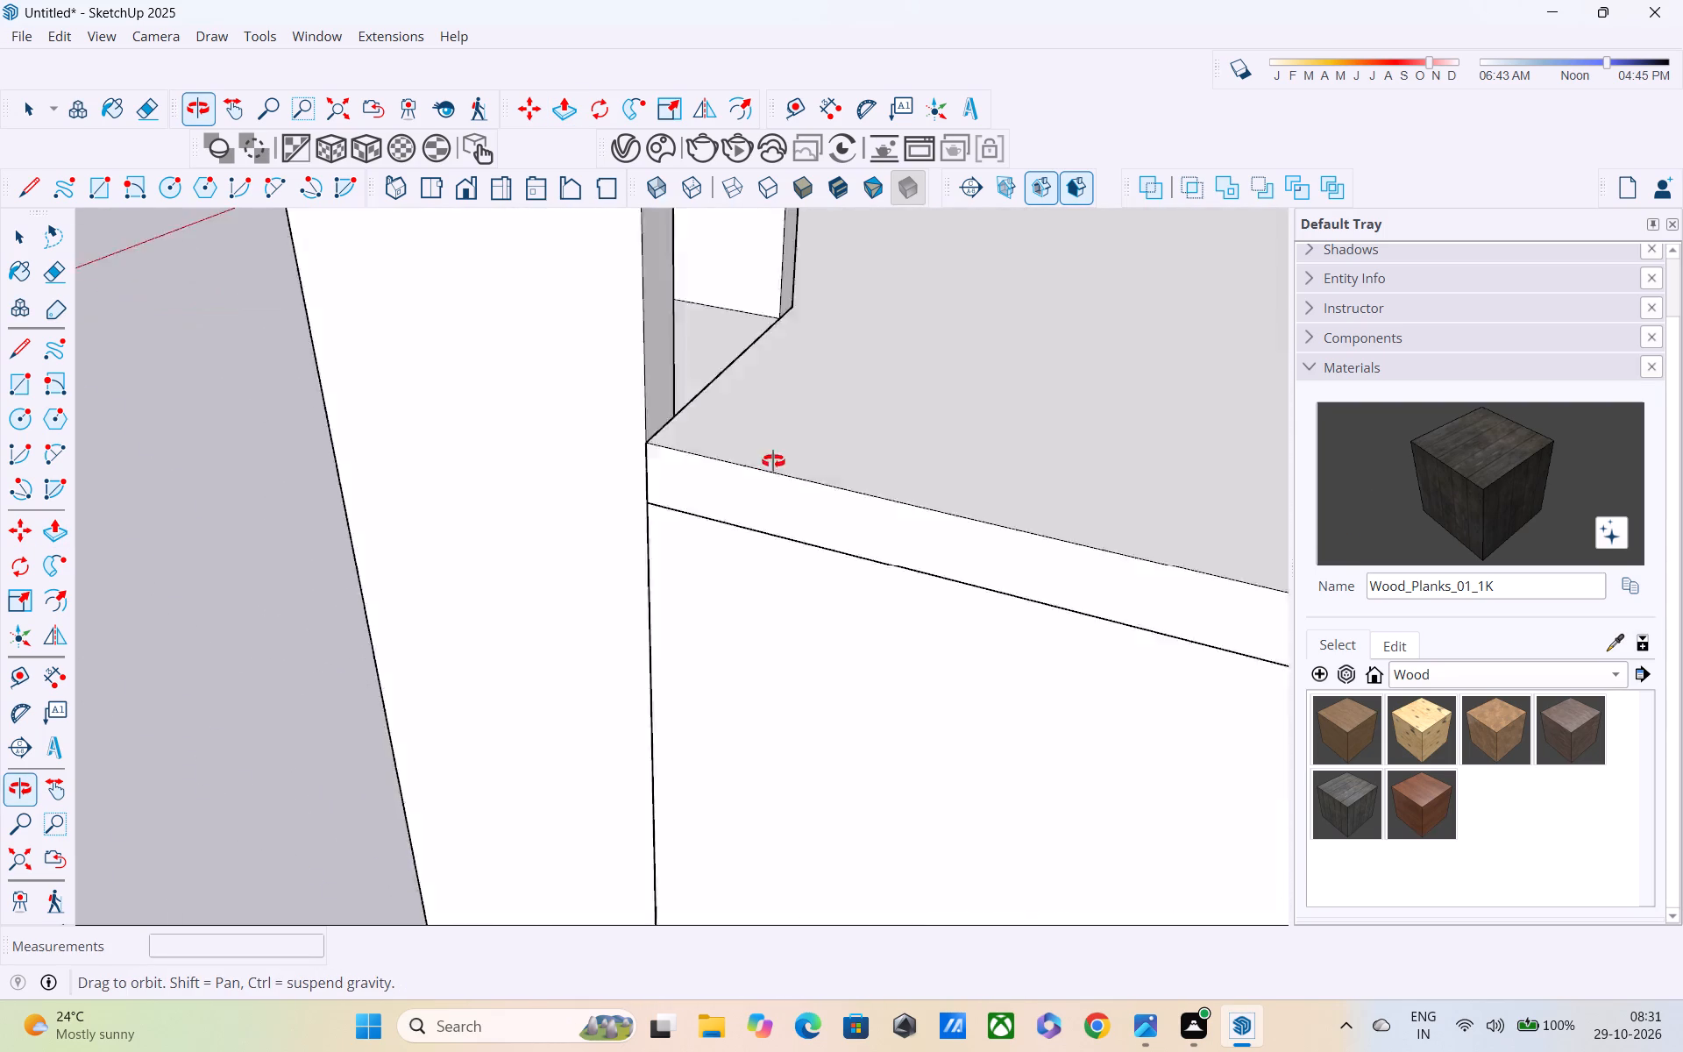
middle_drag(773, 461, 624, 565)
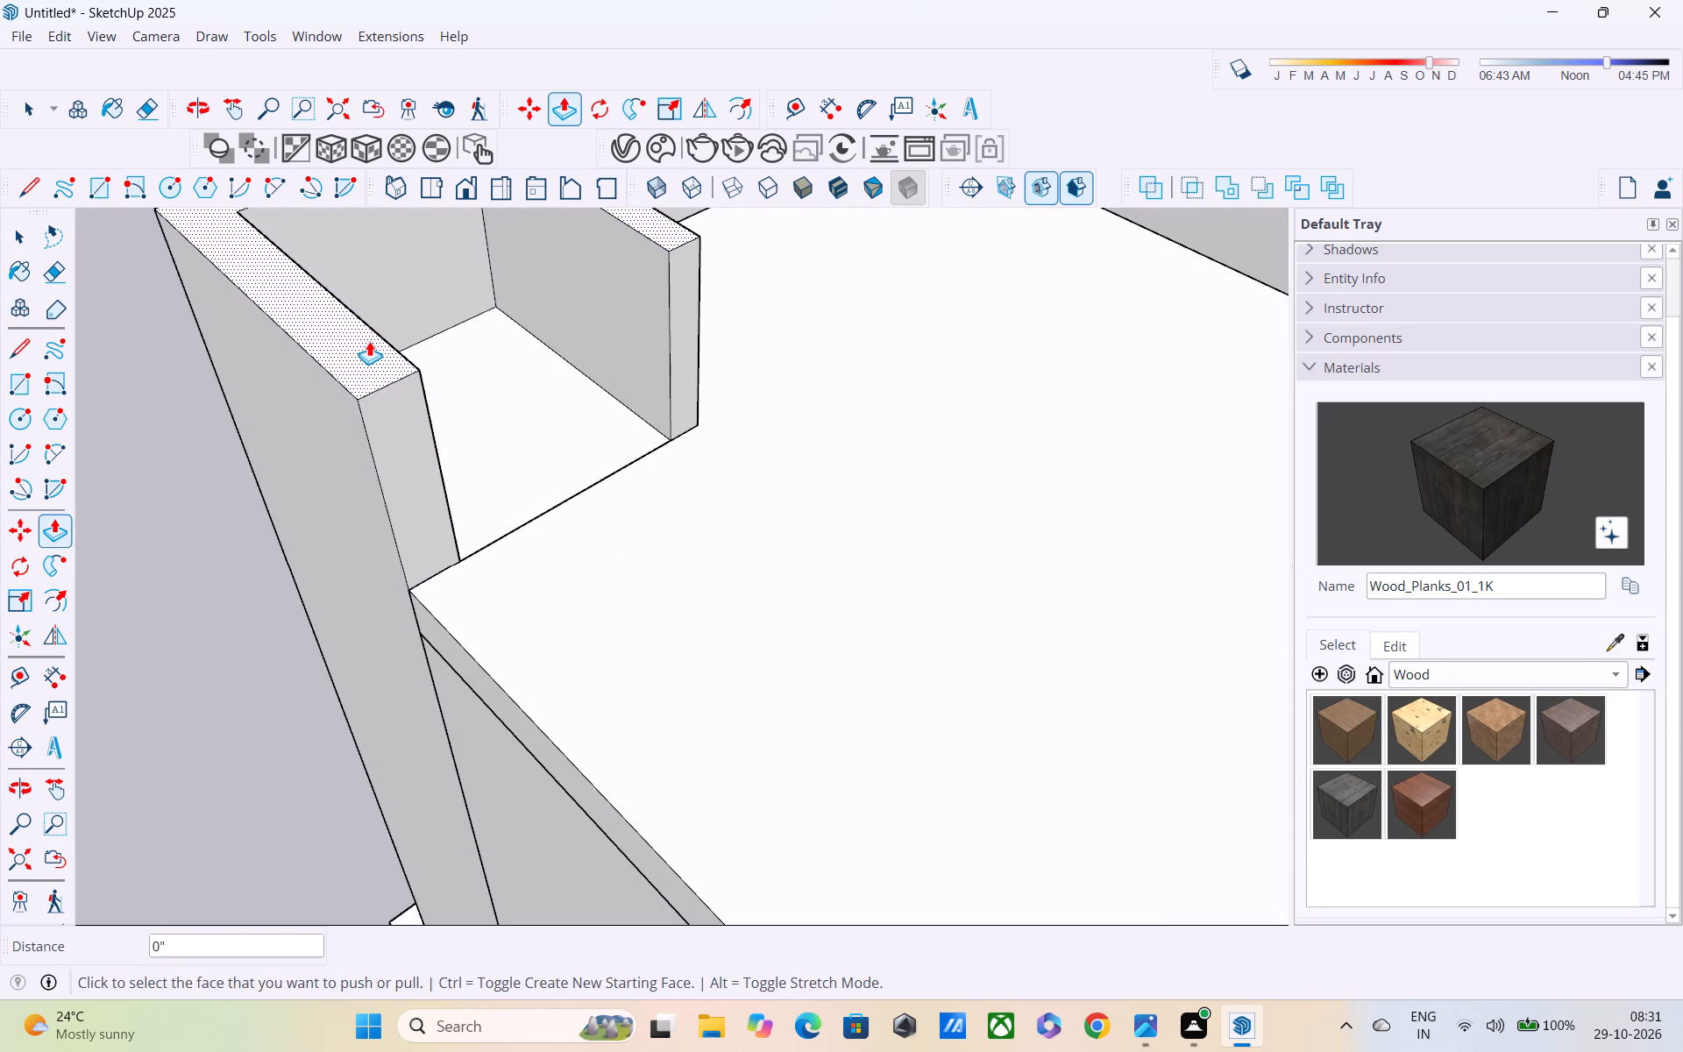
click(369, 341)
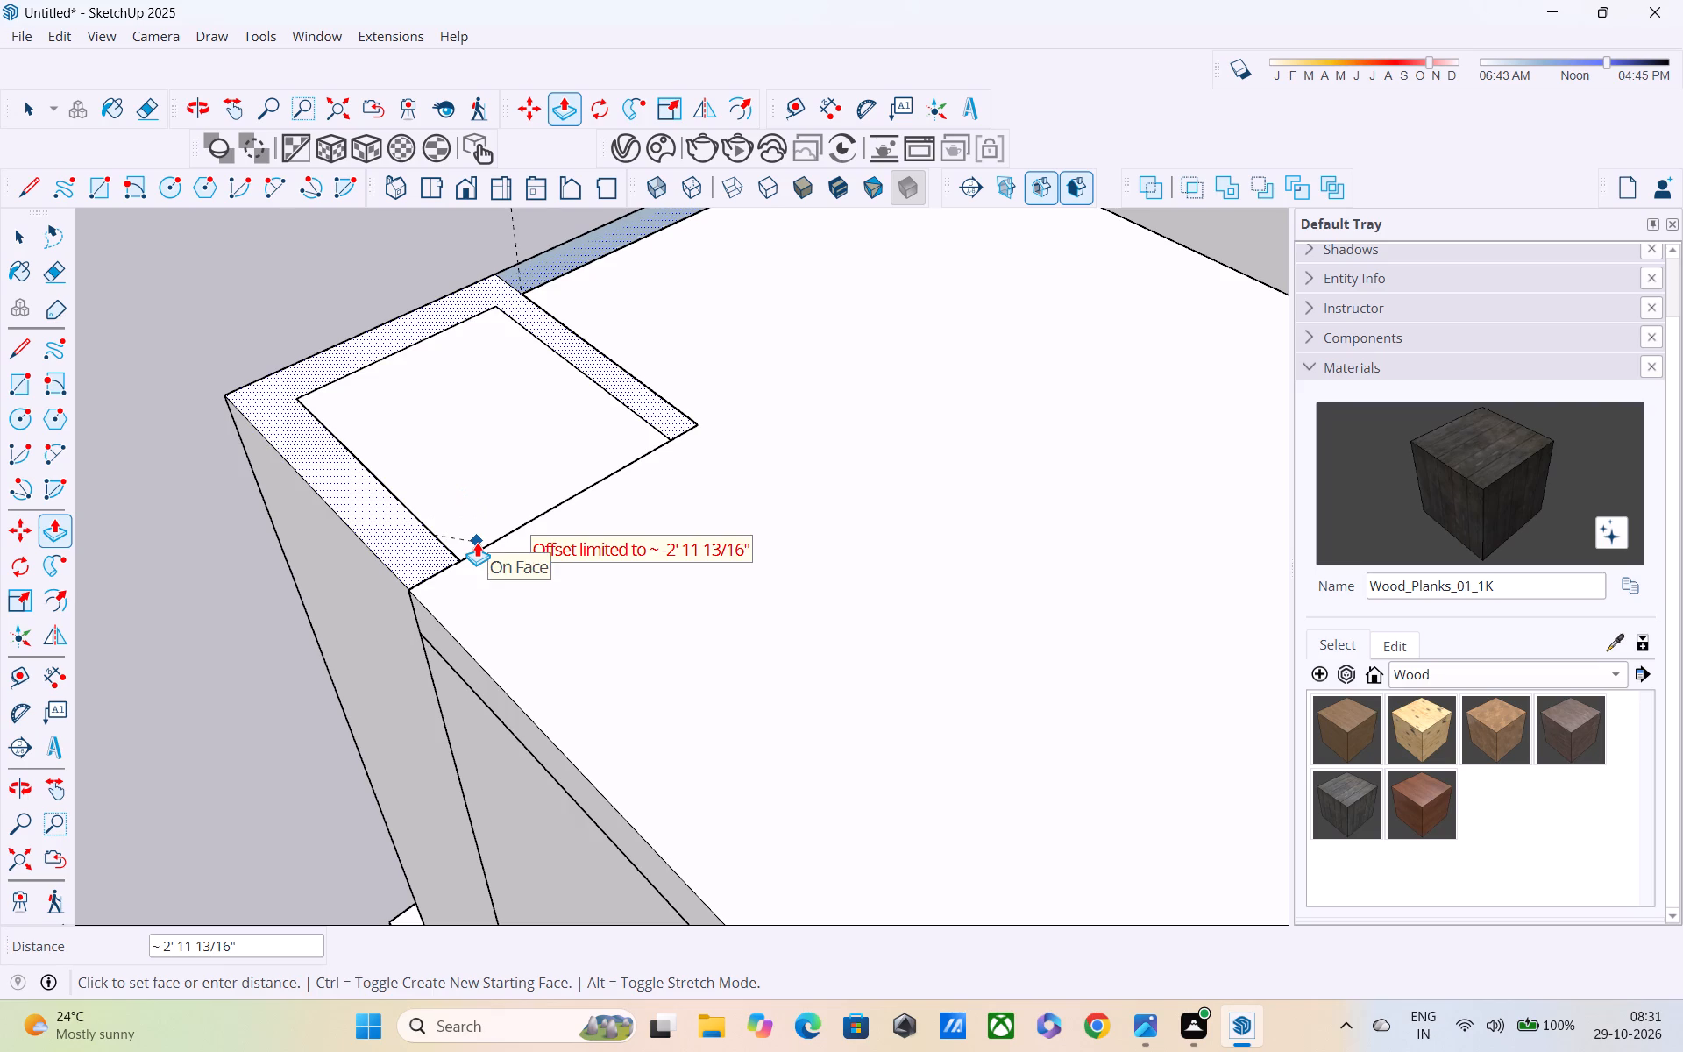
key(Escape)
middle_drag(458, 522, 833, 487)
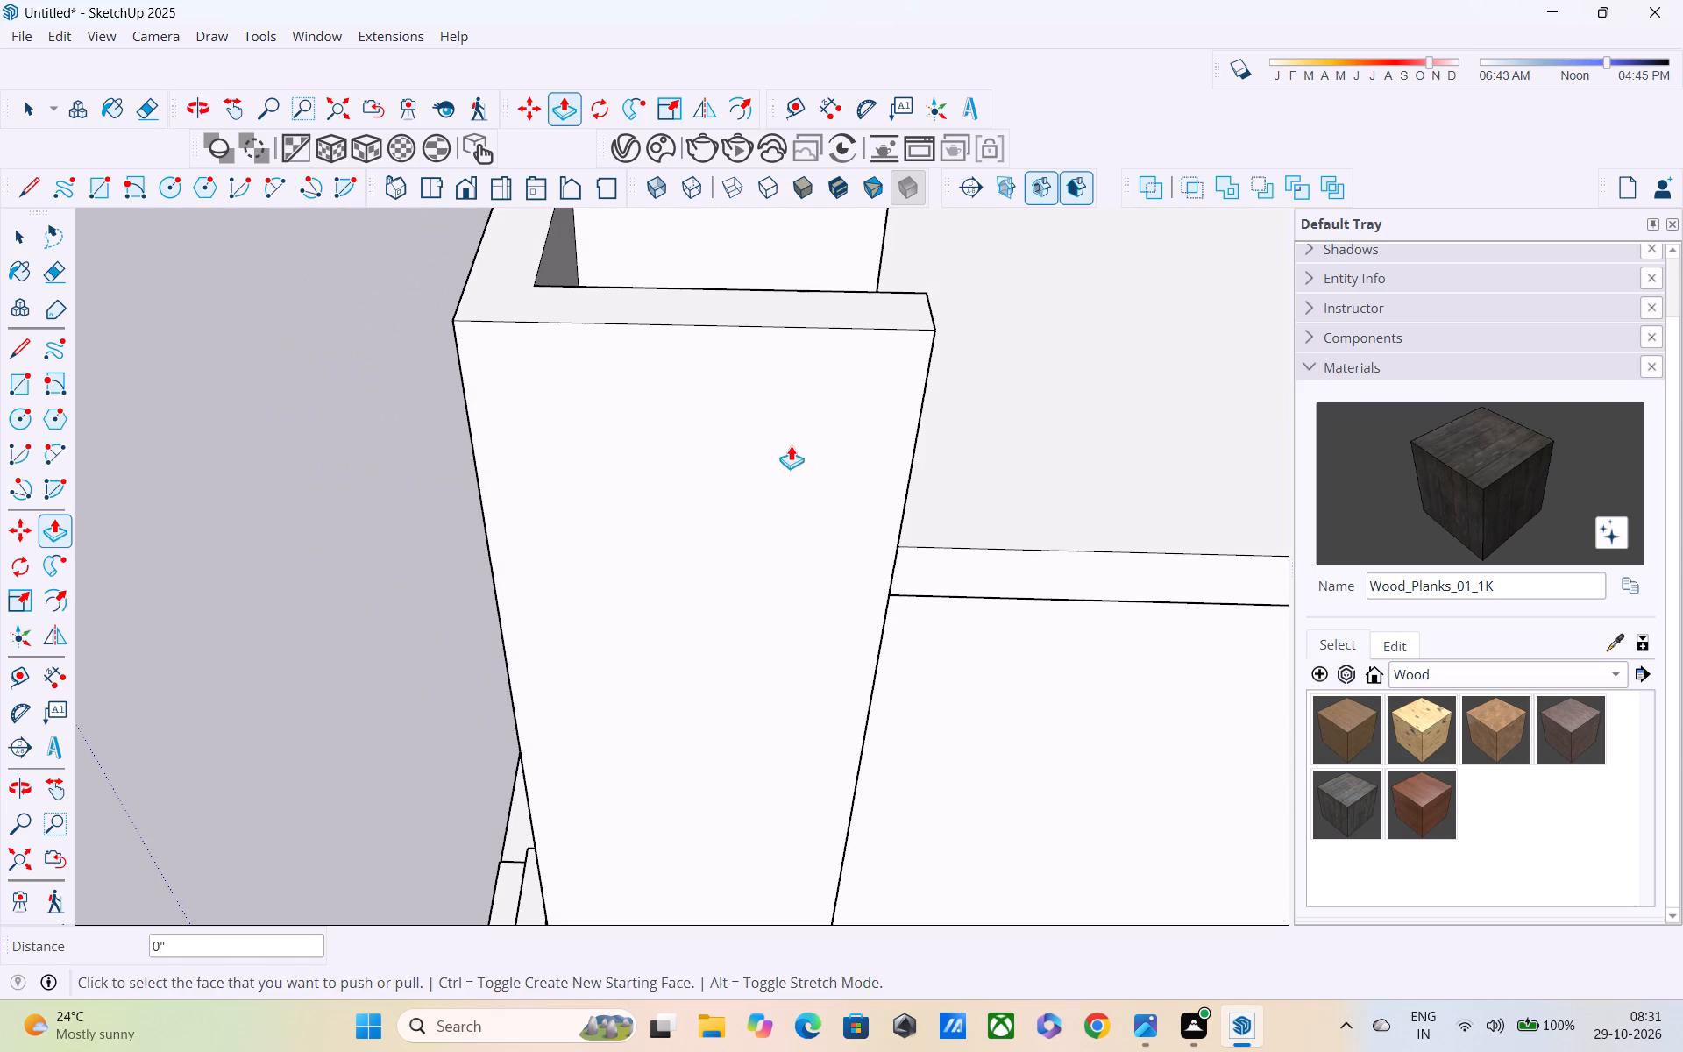
Draw a 6" line across the parapet top at the front corner, joining the two inner corners where the U-shaped parapet's short wall meets the front parapet.
key(l)
scroll(576, 375, down, 4)
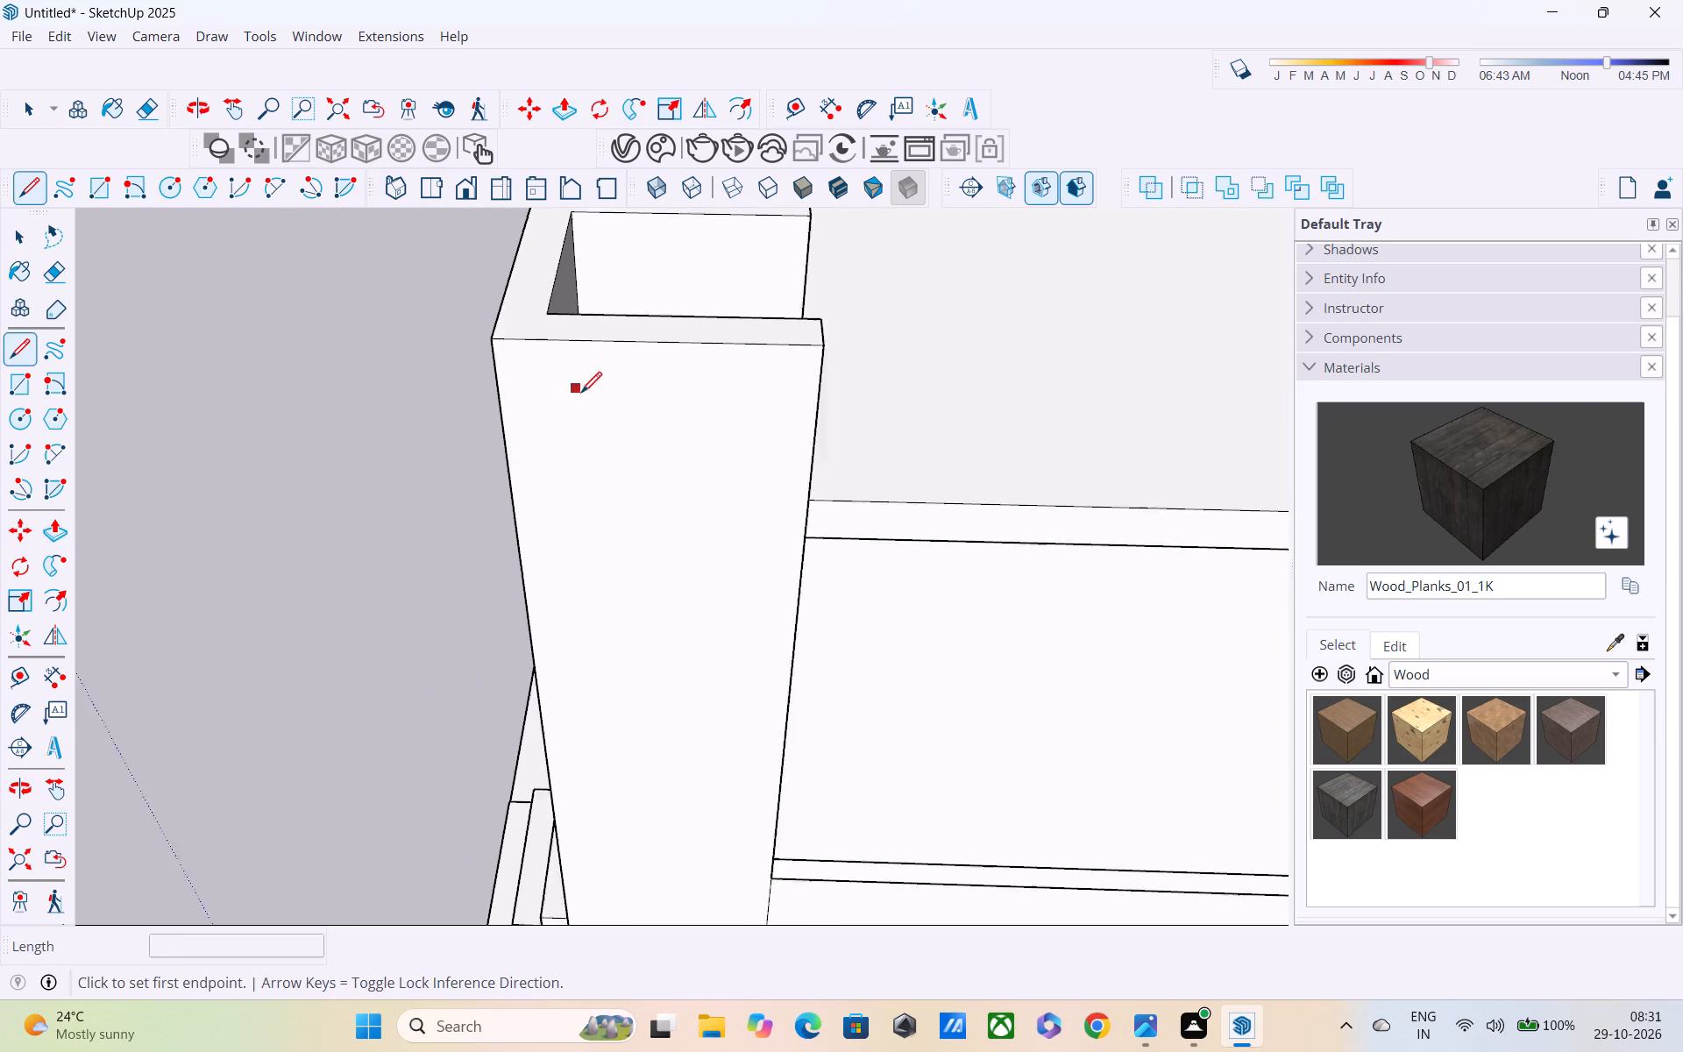
scroll(581, 394, down, 1)
middle_drag(658, 444, 626, 673)
scroll(565, 573, up, 2)
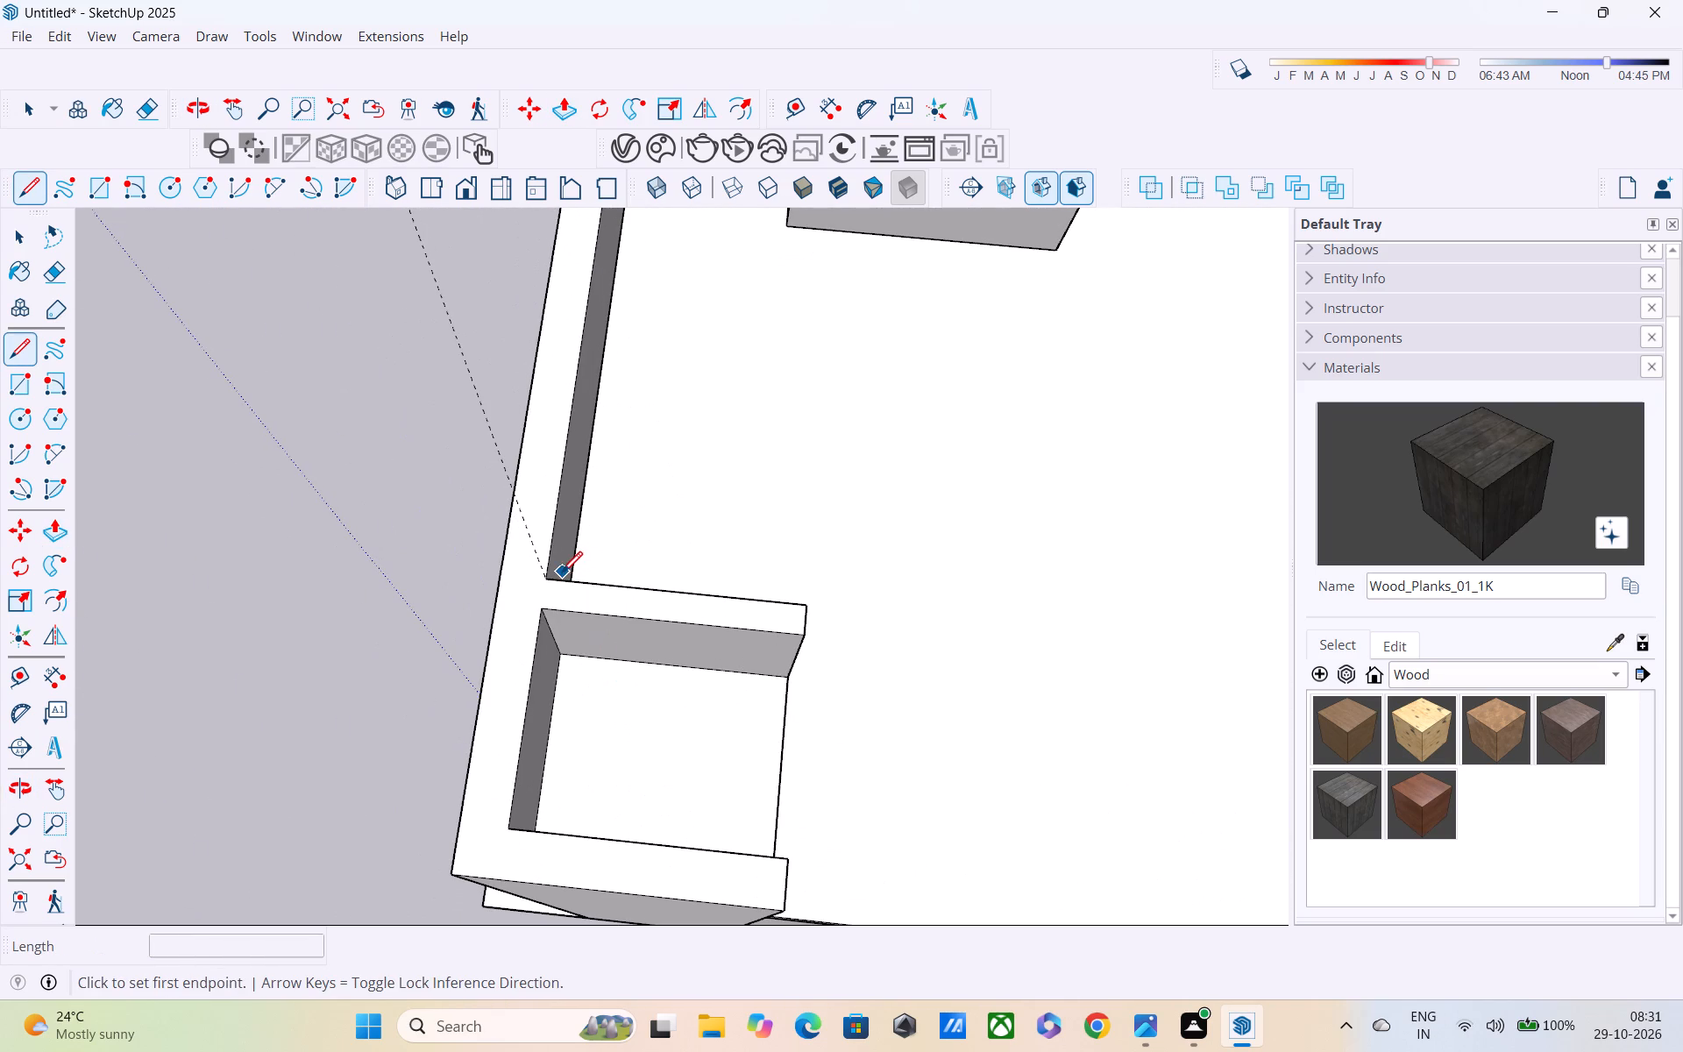
click(552, 582)
click(545, 616)
scroll(544, 621, down, 5)
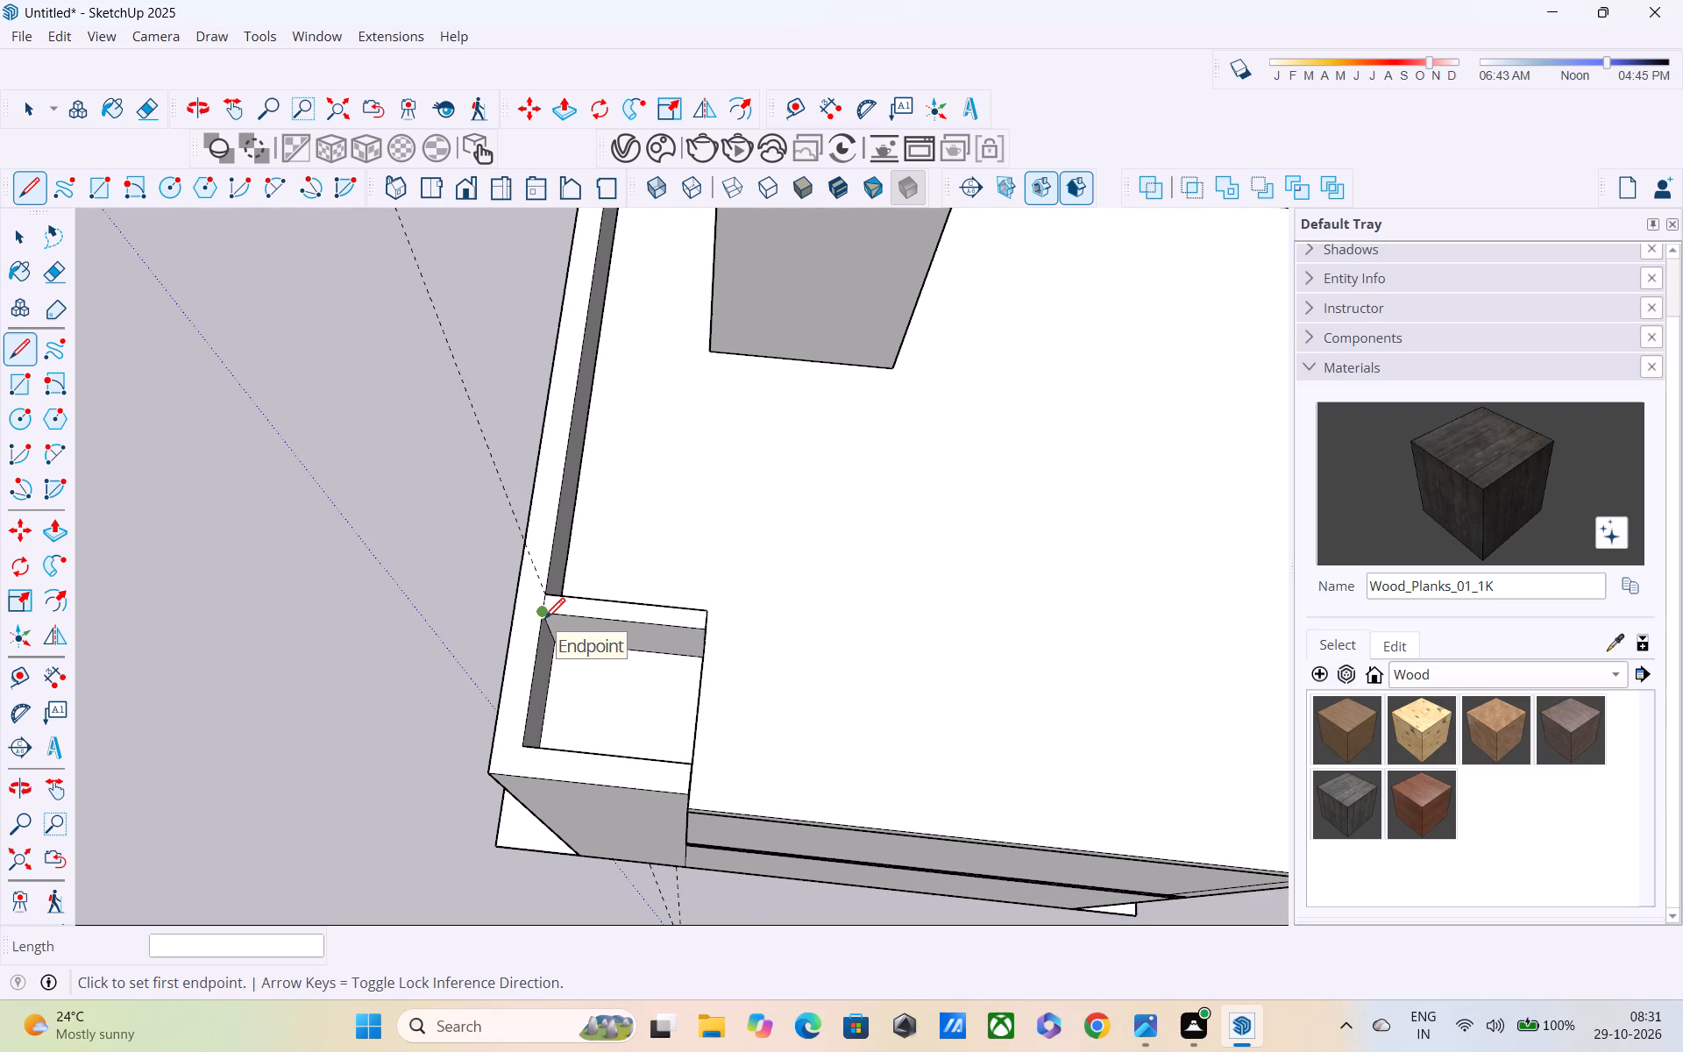
scroll(544, 621, down, 1)
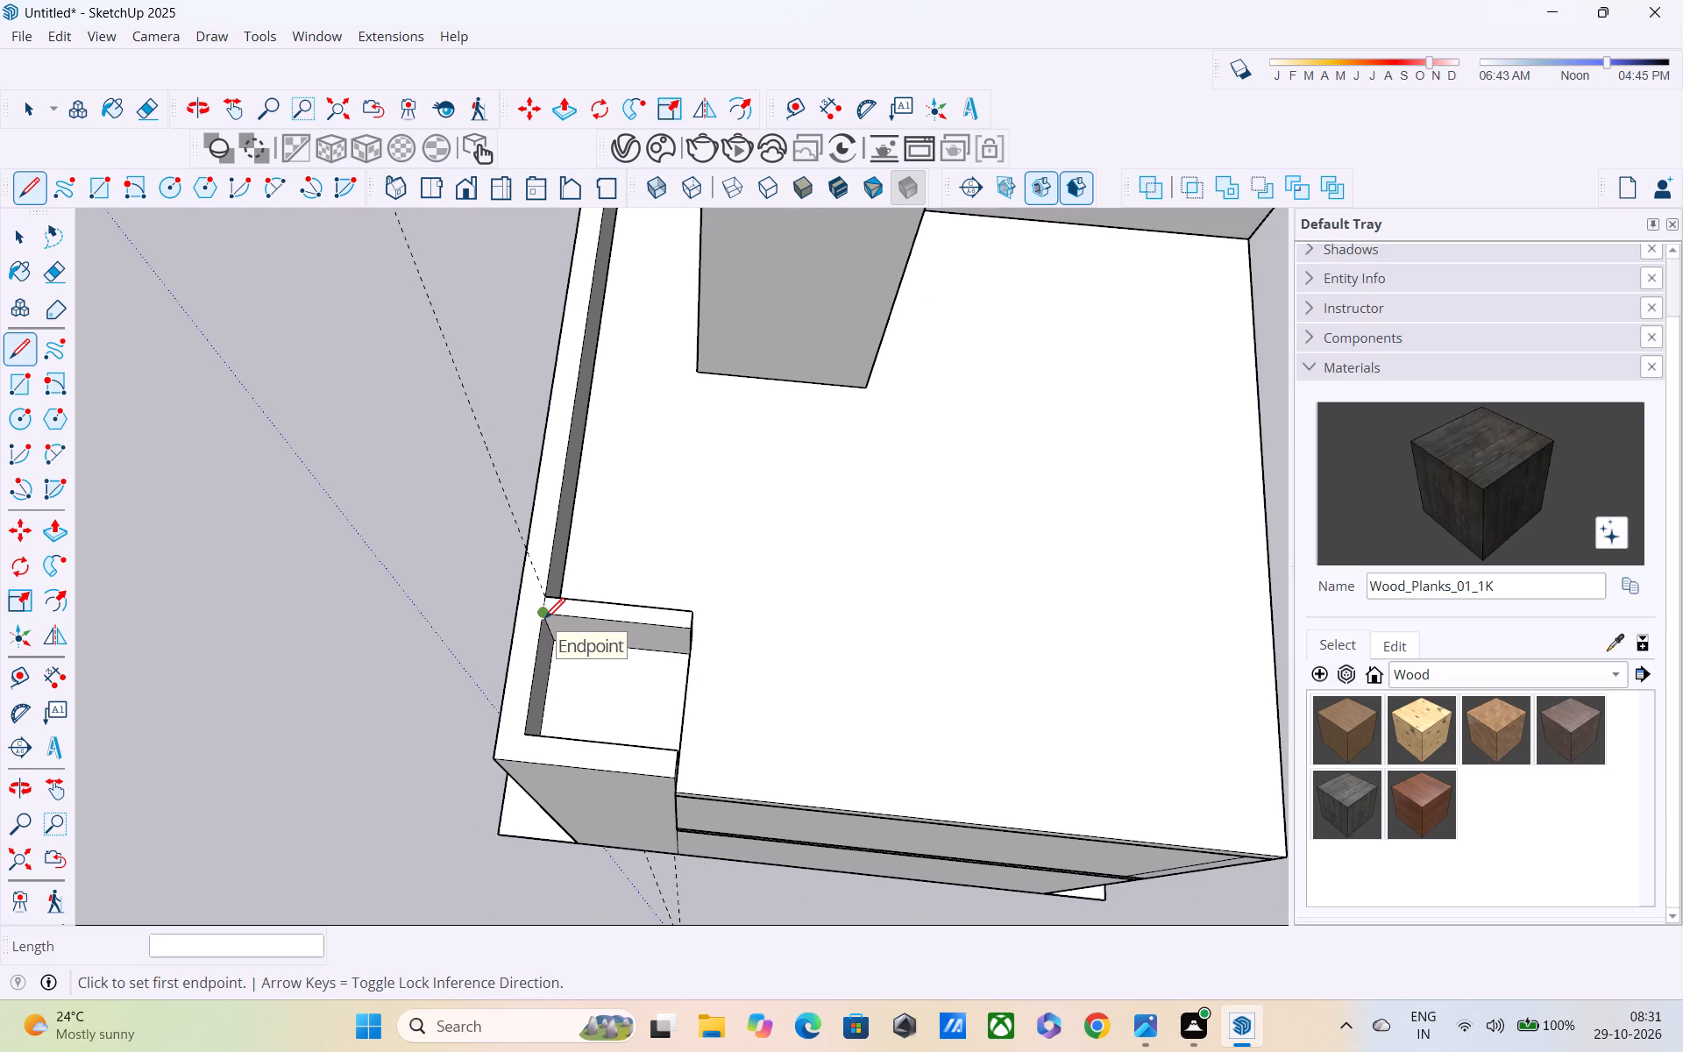
key(Escape)
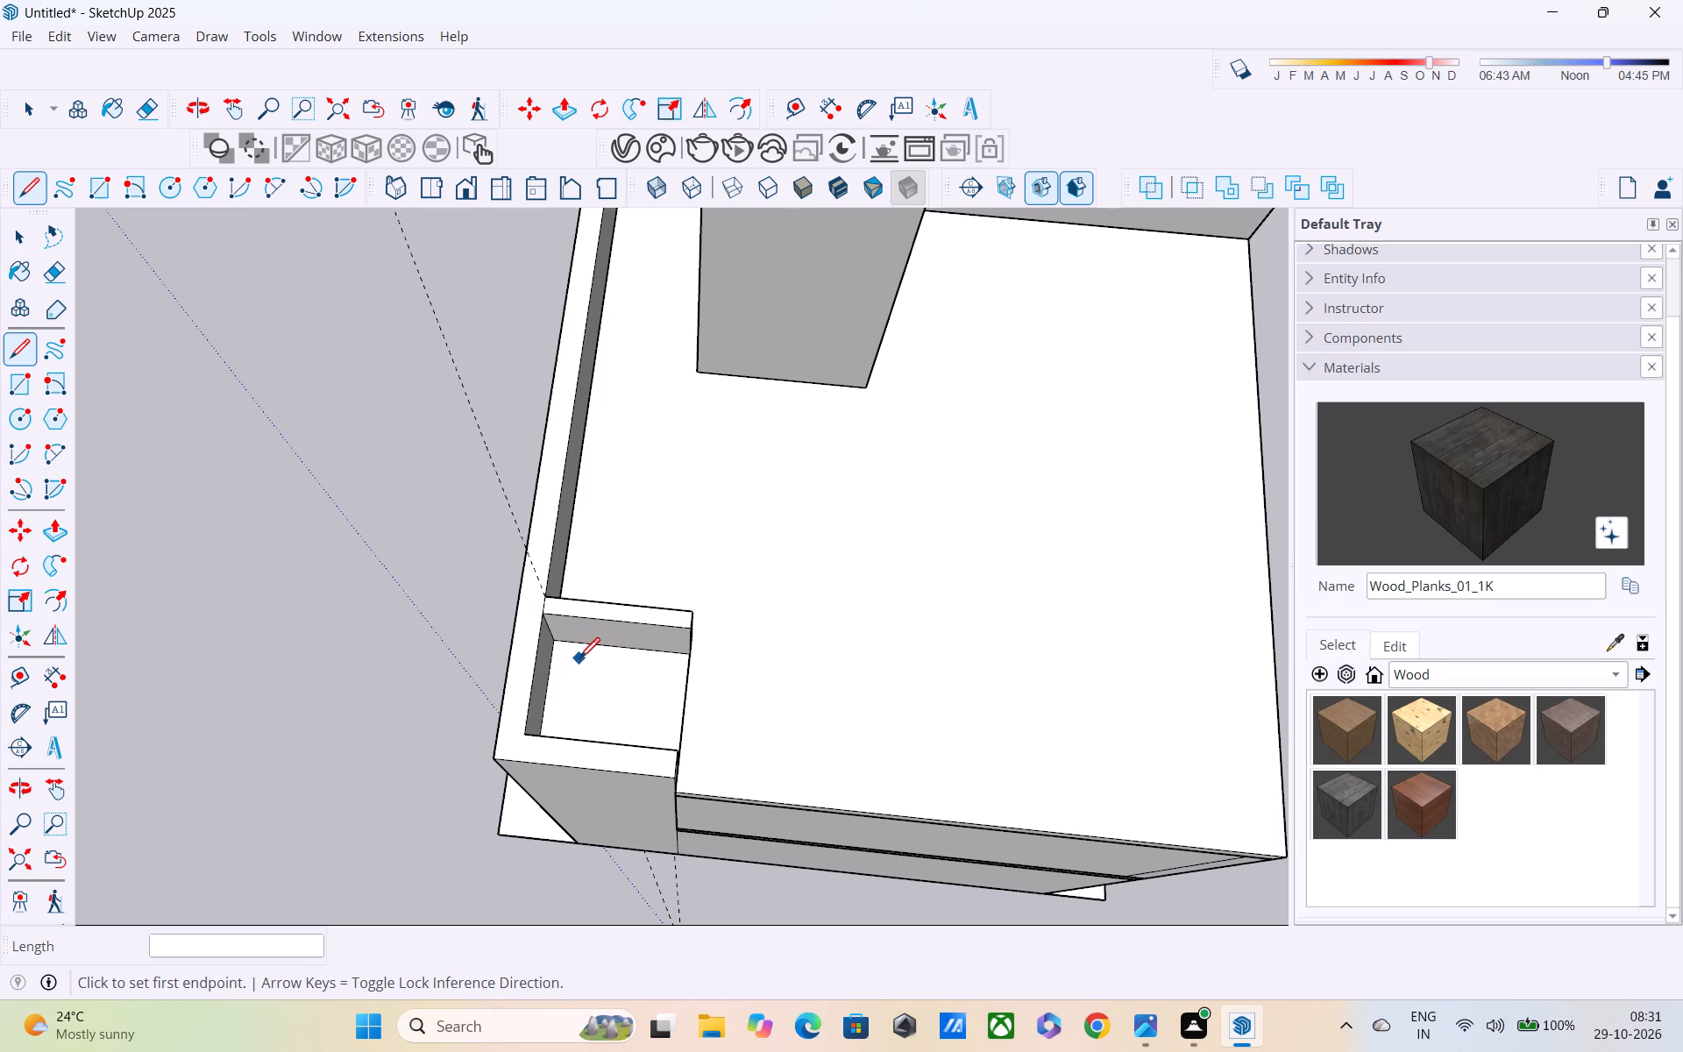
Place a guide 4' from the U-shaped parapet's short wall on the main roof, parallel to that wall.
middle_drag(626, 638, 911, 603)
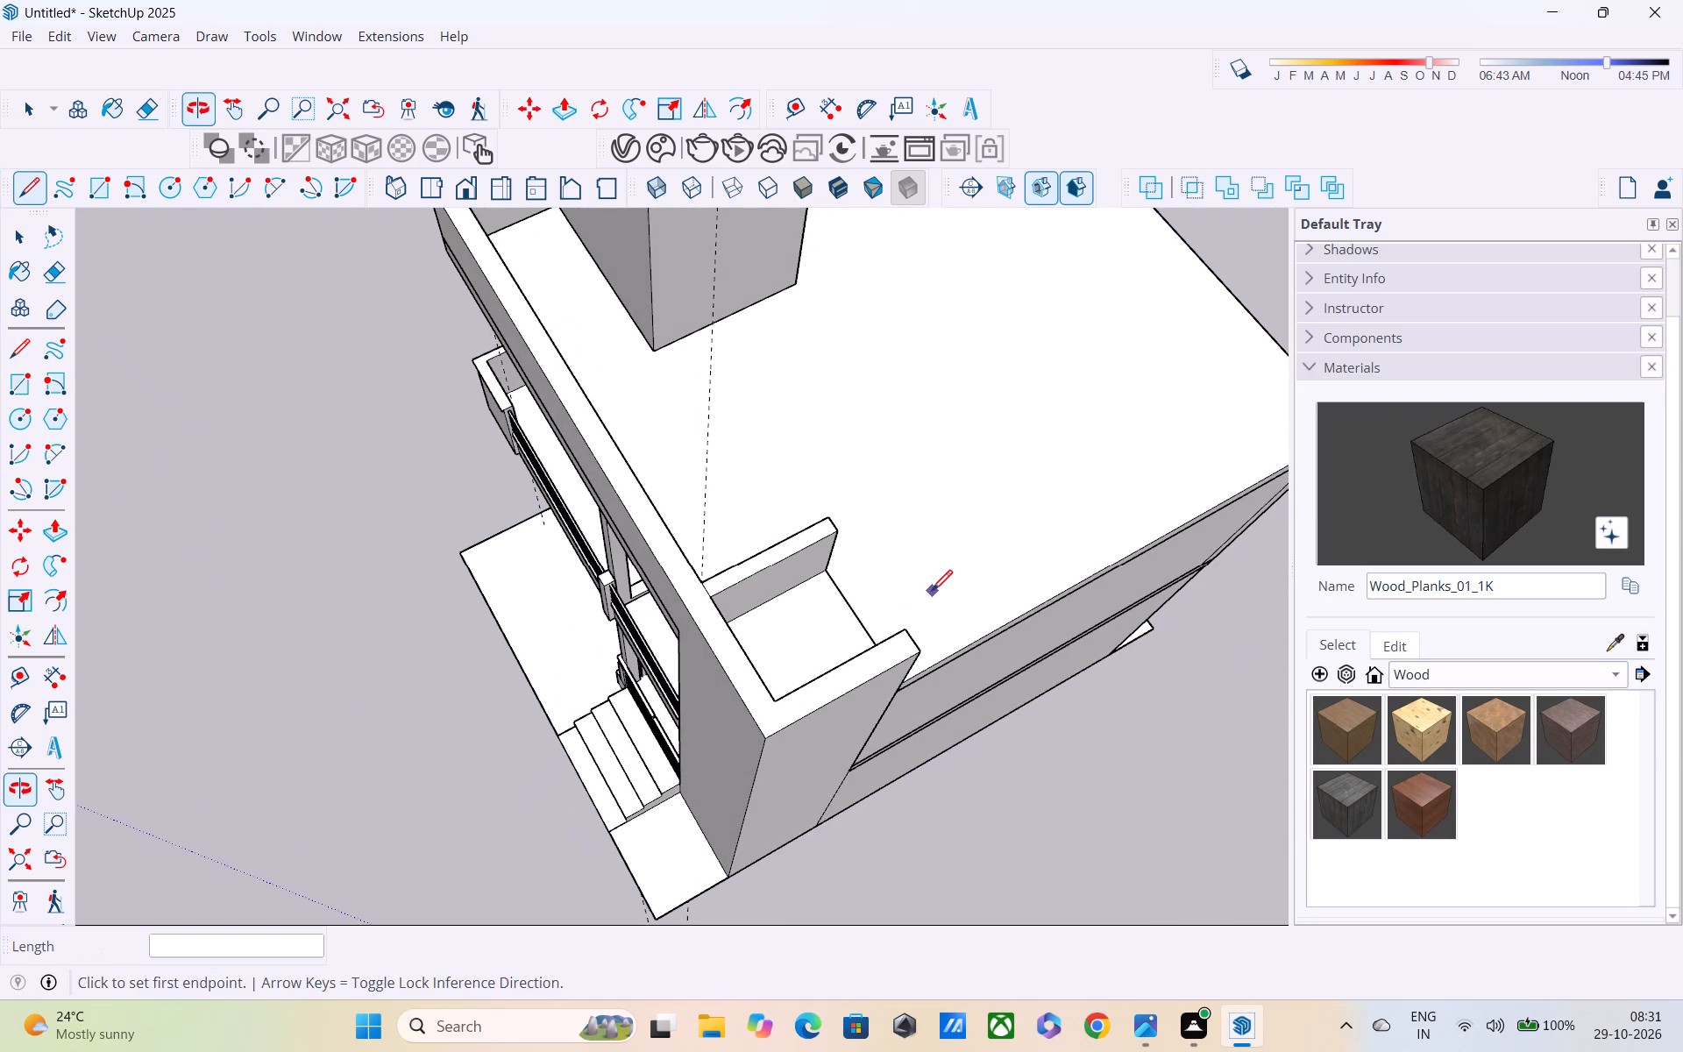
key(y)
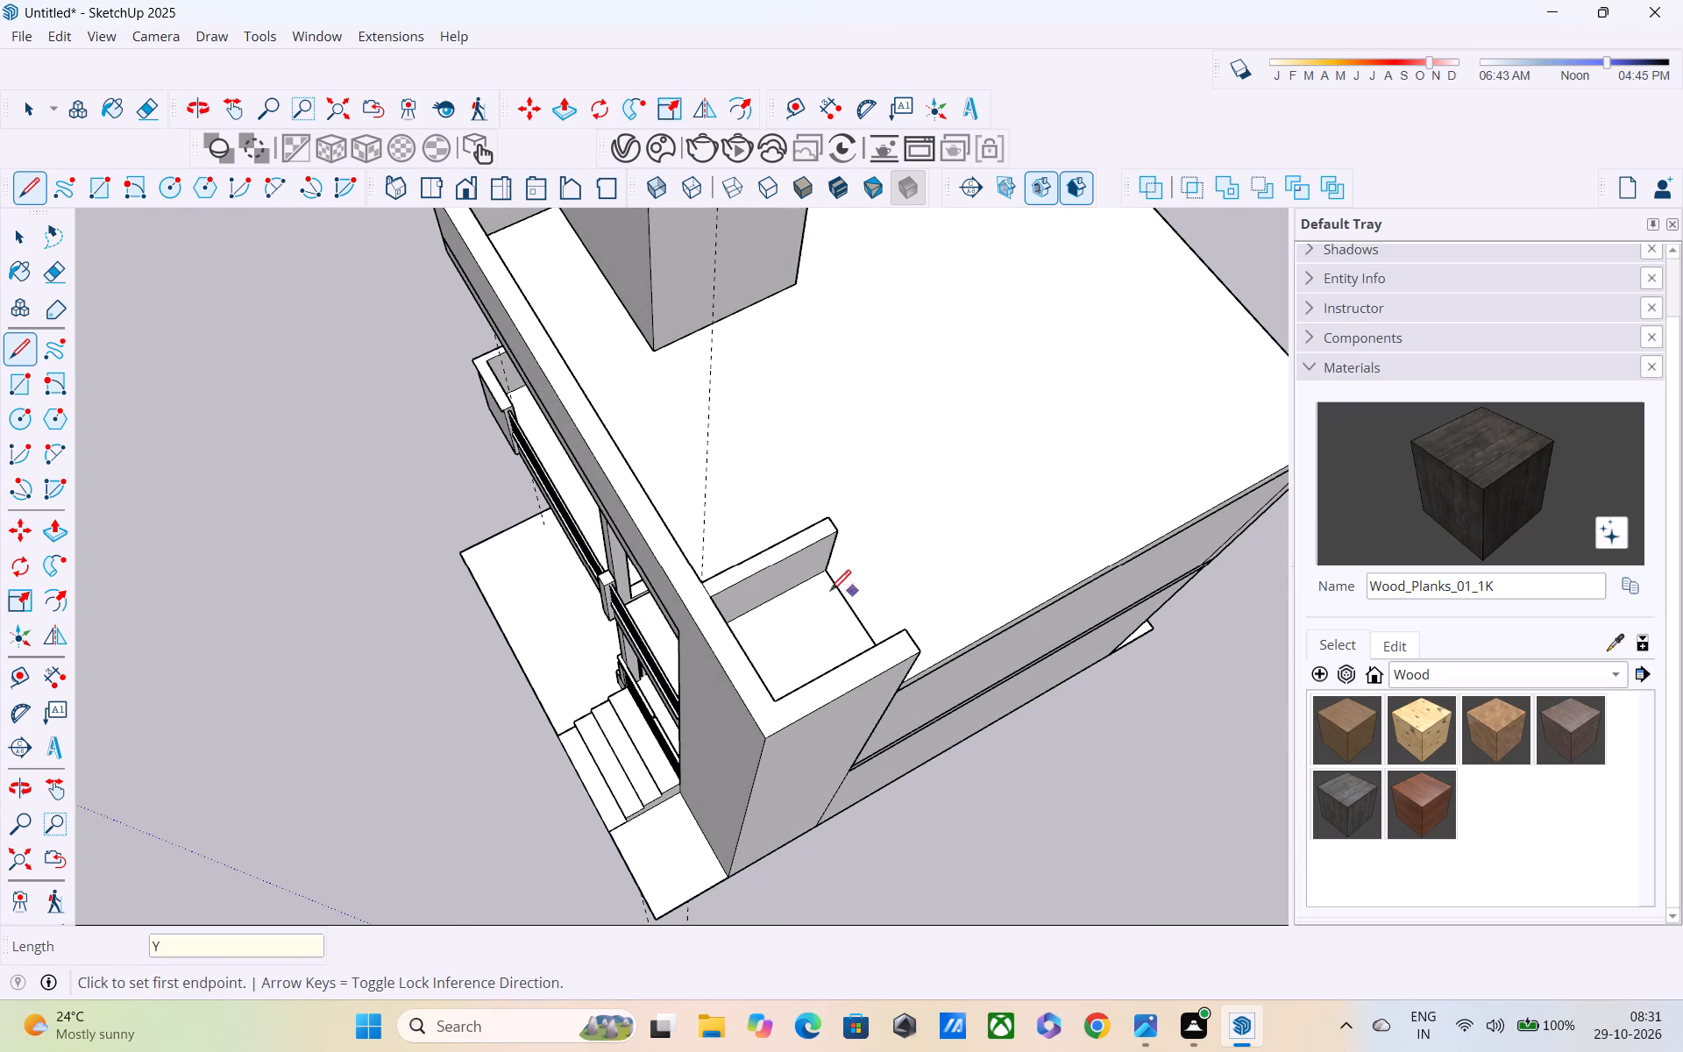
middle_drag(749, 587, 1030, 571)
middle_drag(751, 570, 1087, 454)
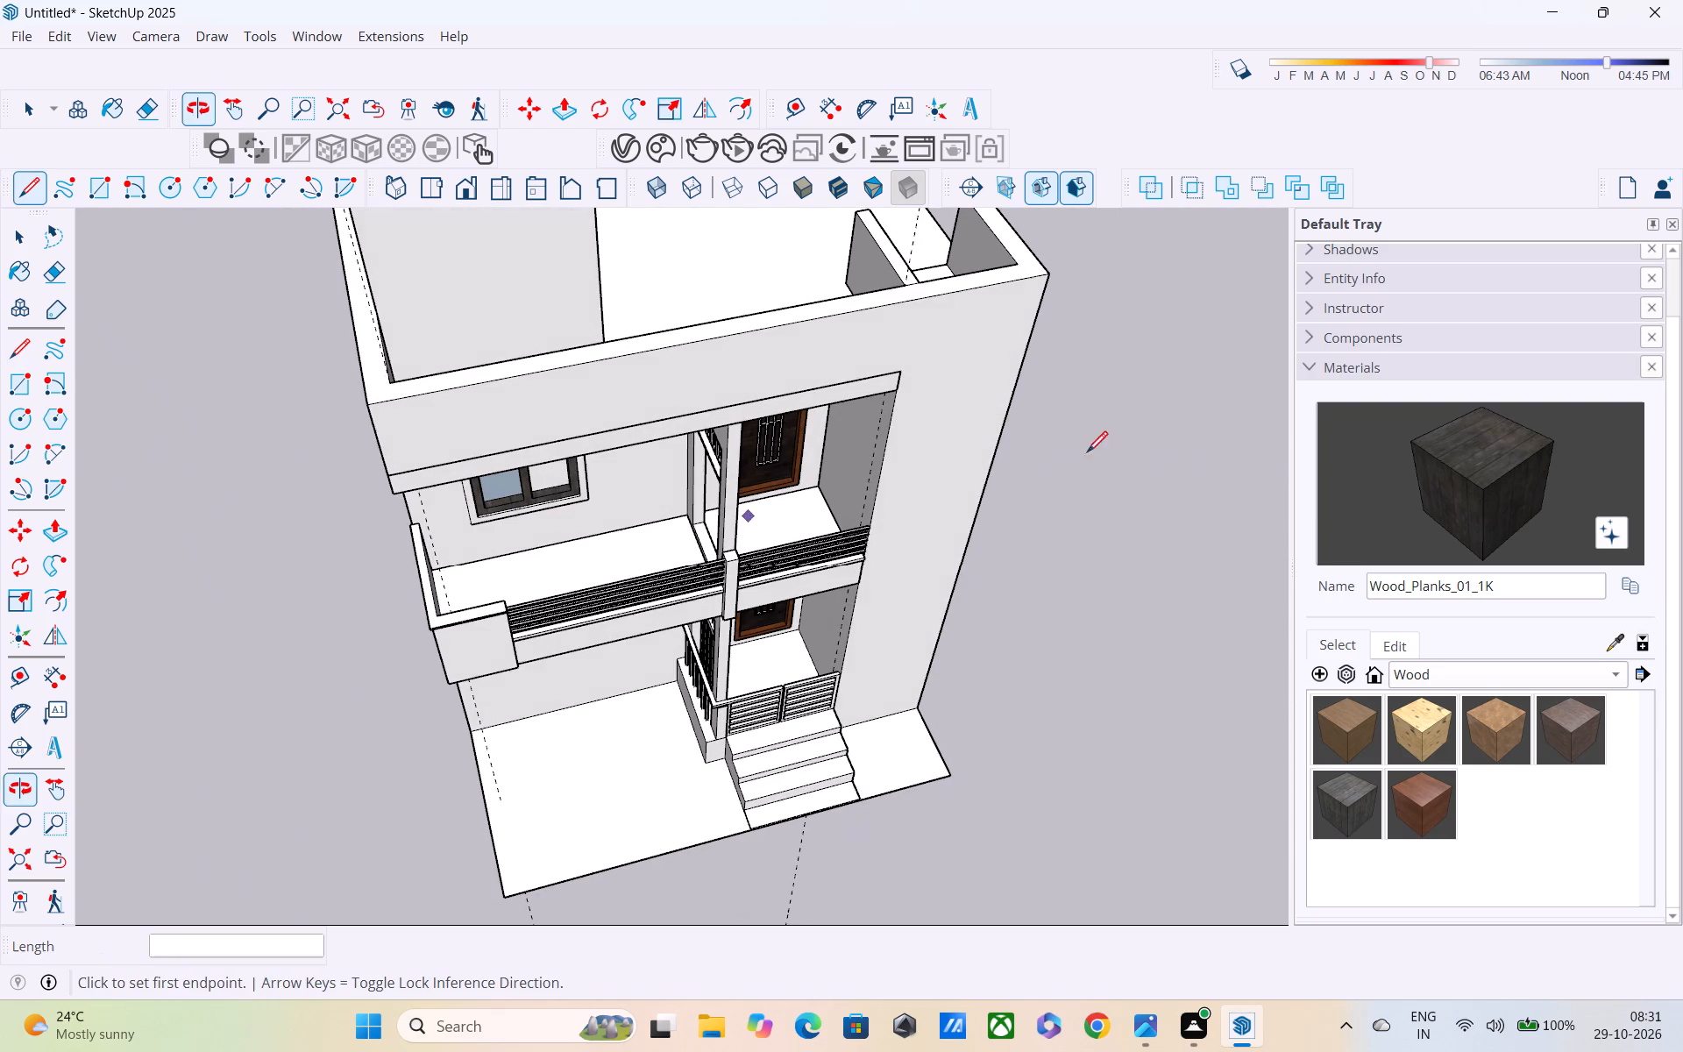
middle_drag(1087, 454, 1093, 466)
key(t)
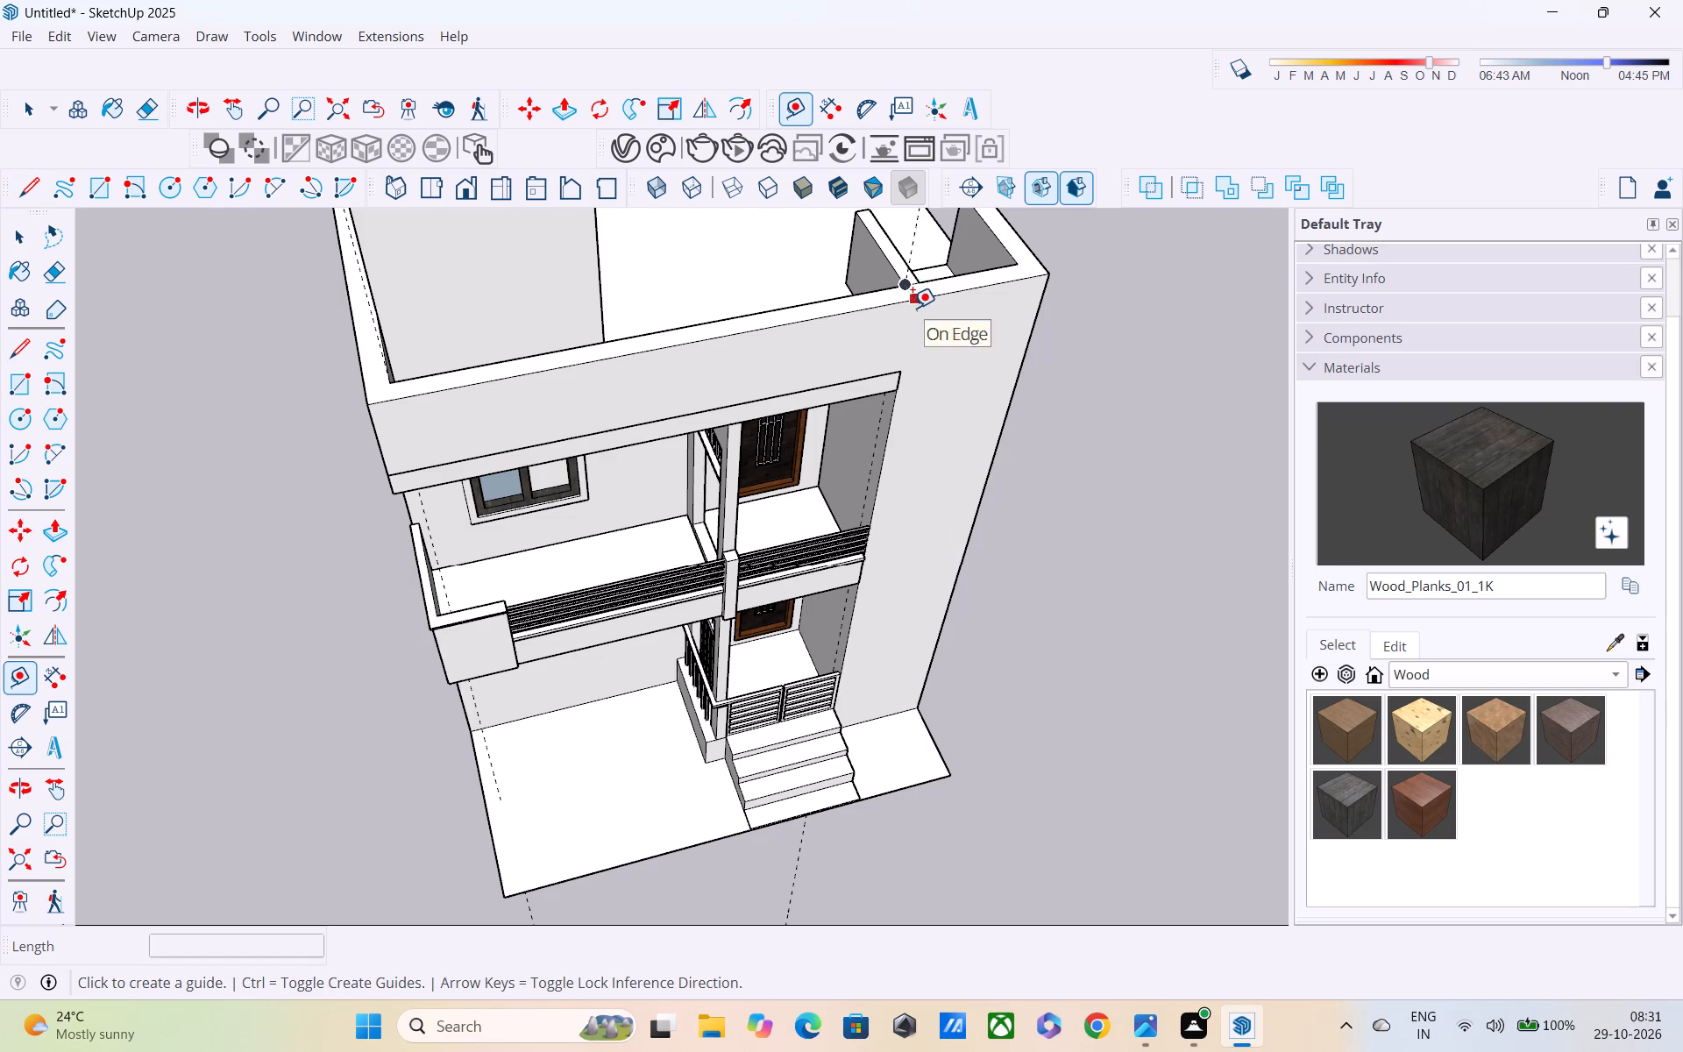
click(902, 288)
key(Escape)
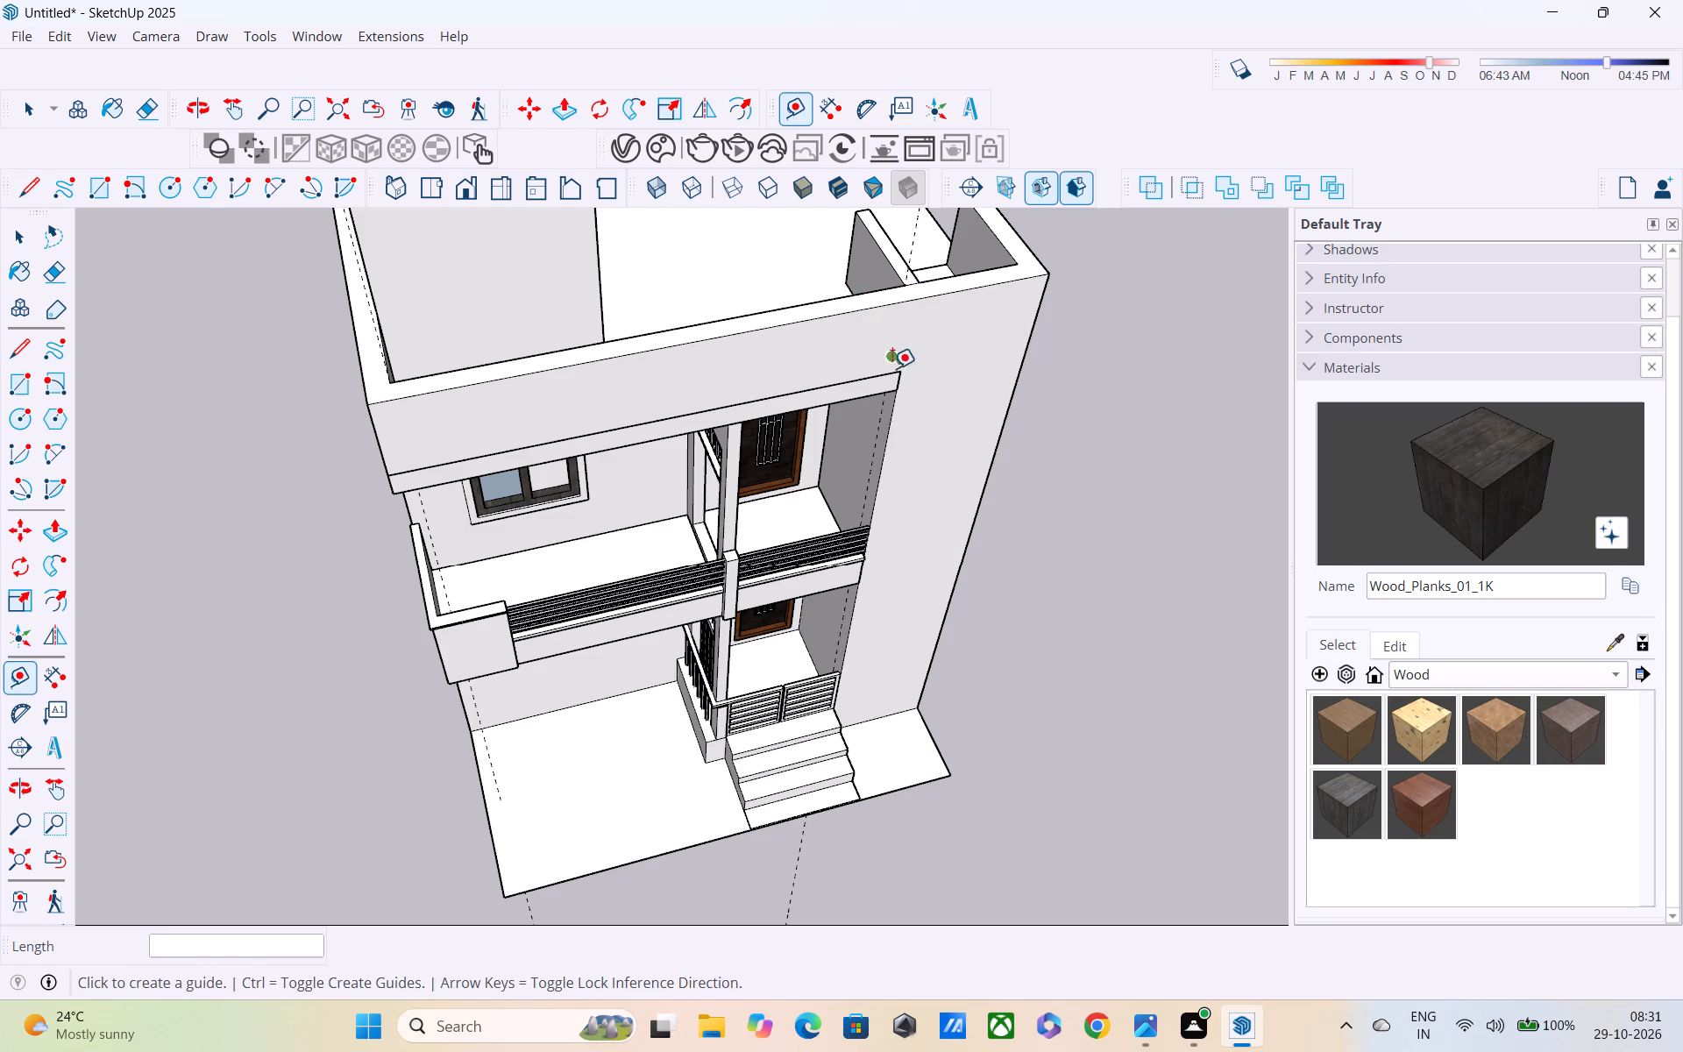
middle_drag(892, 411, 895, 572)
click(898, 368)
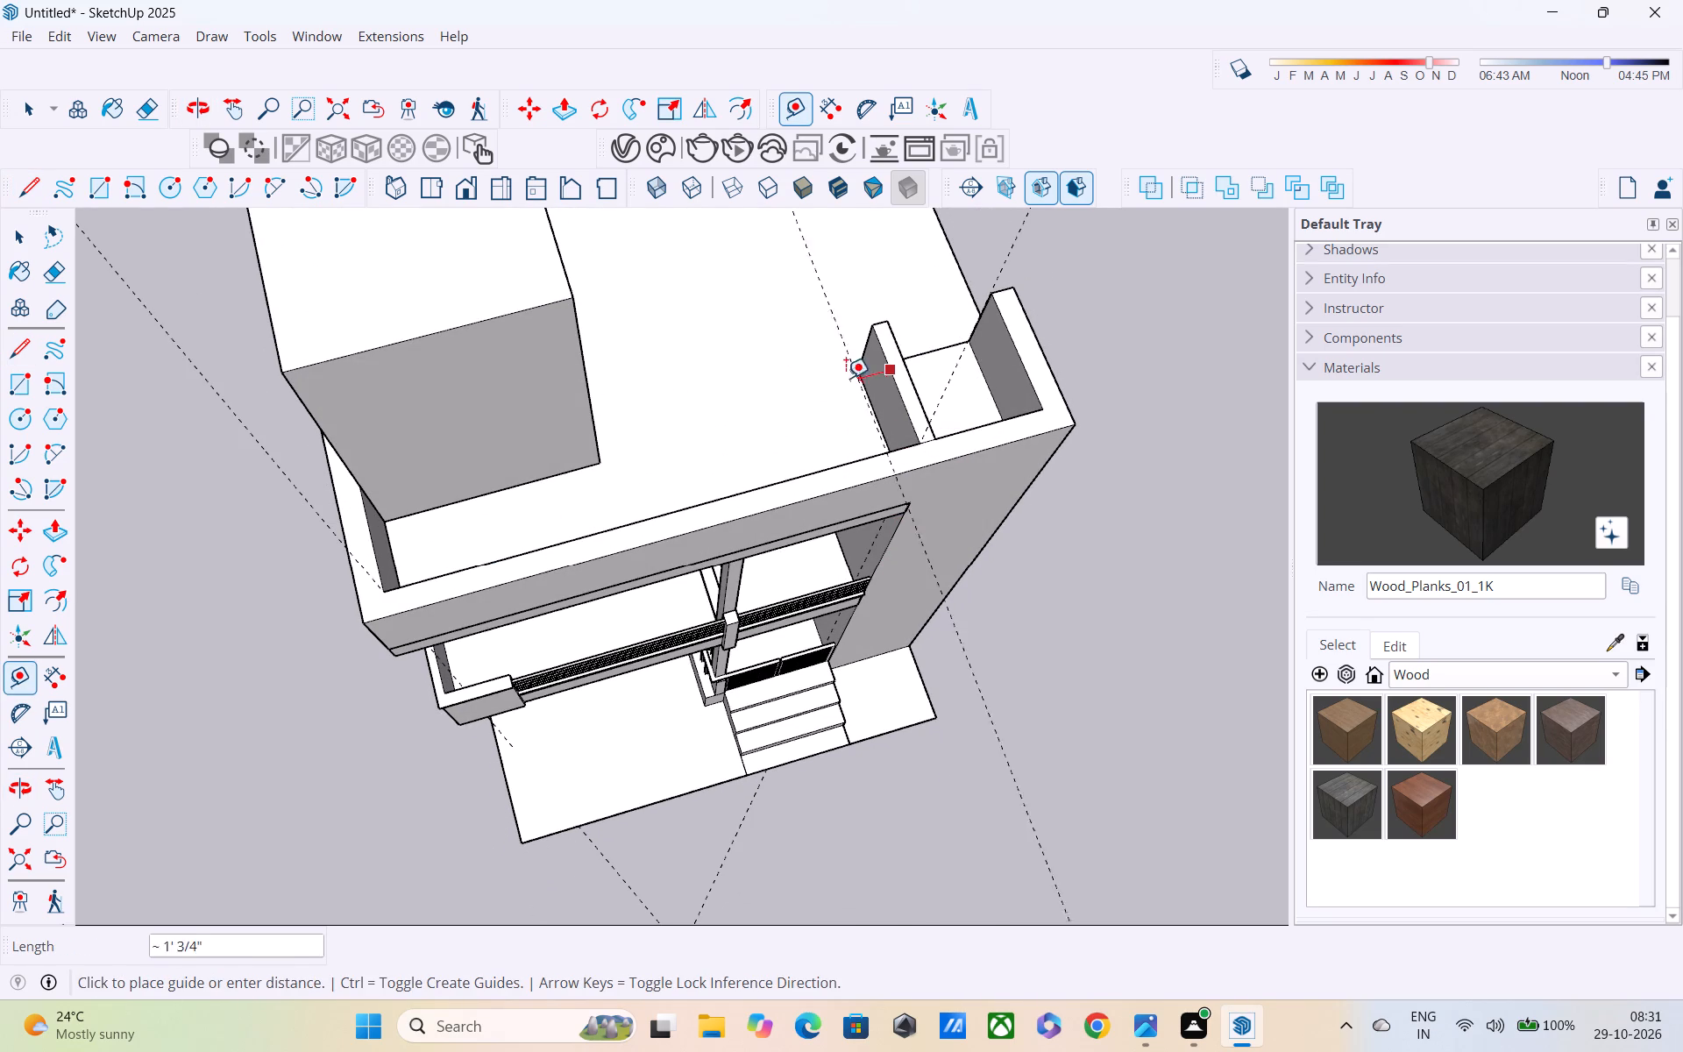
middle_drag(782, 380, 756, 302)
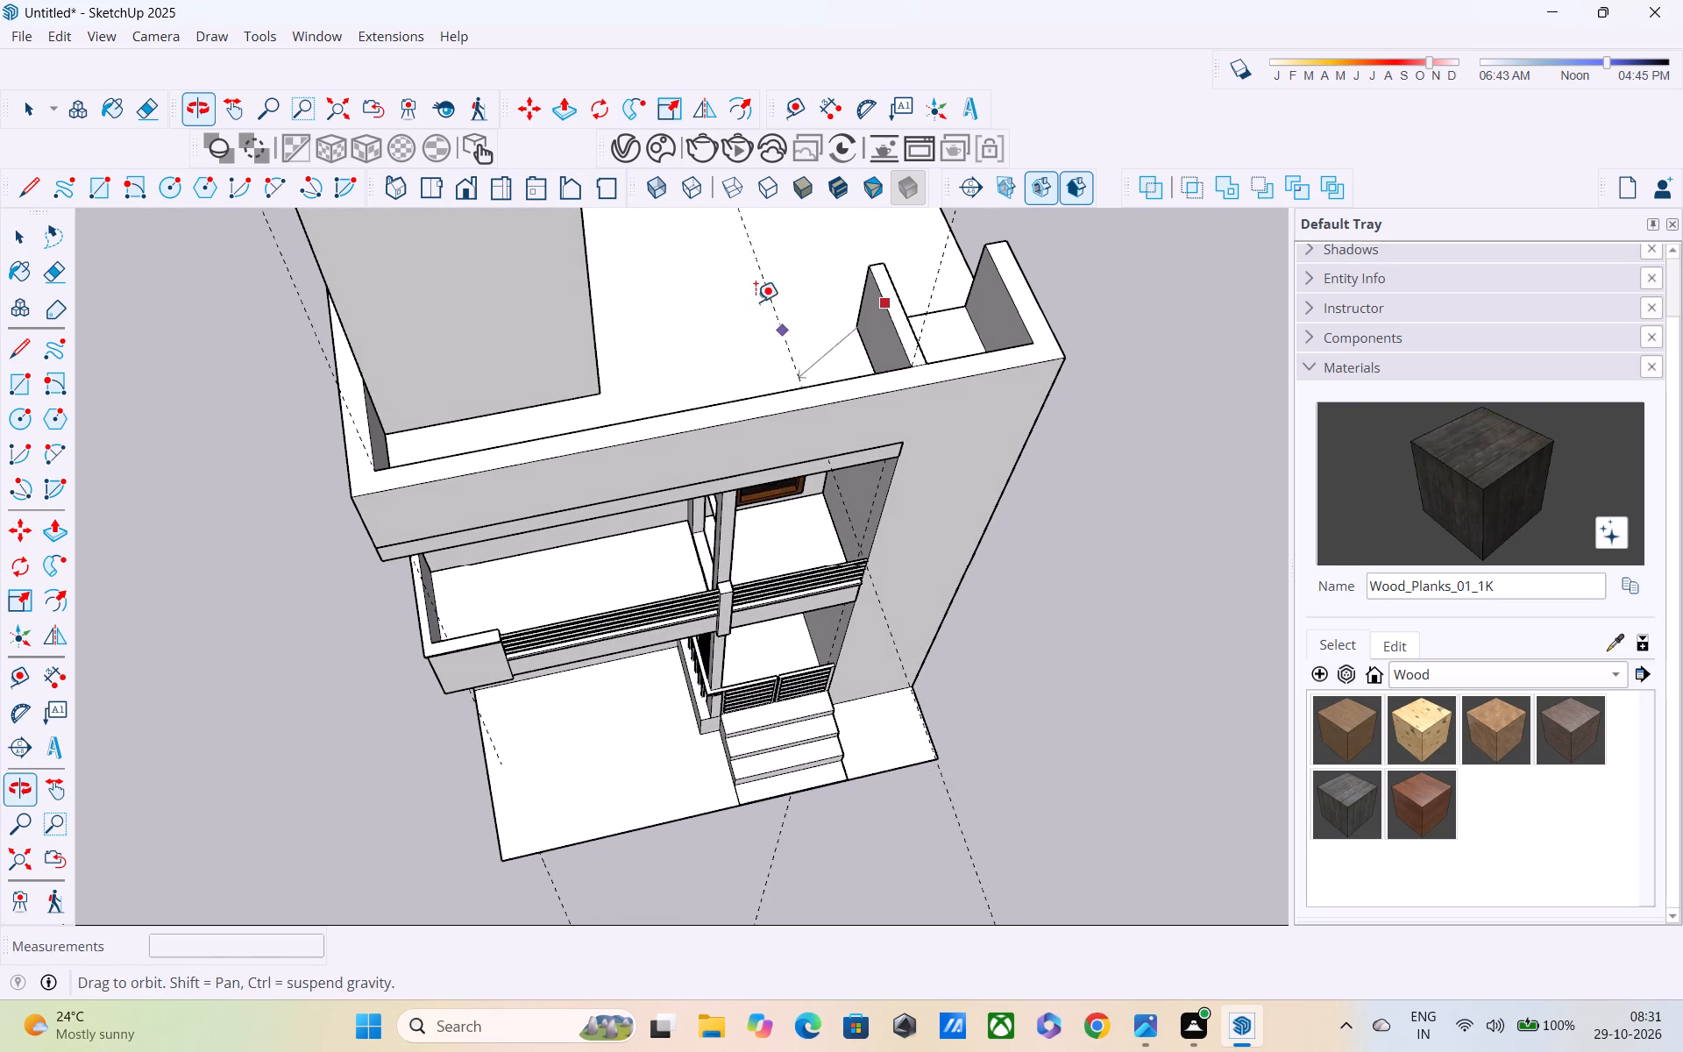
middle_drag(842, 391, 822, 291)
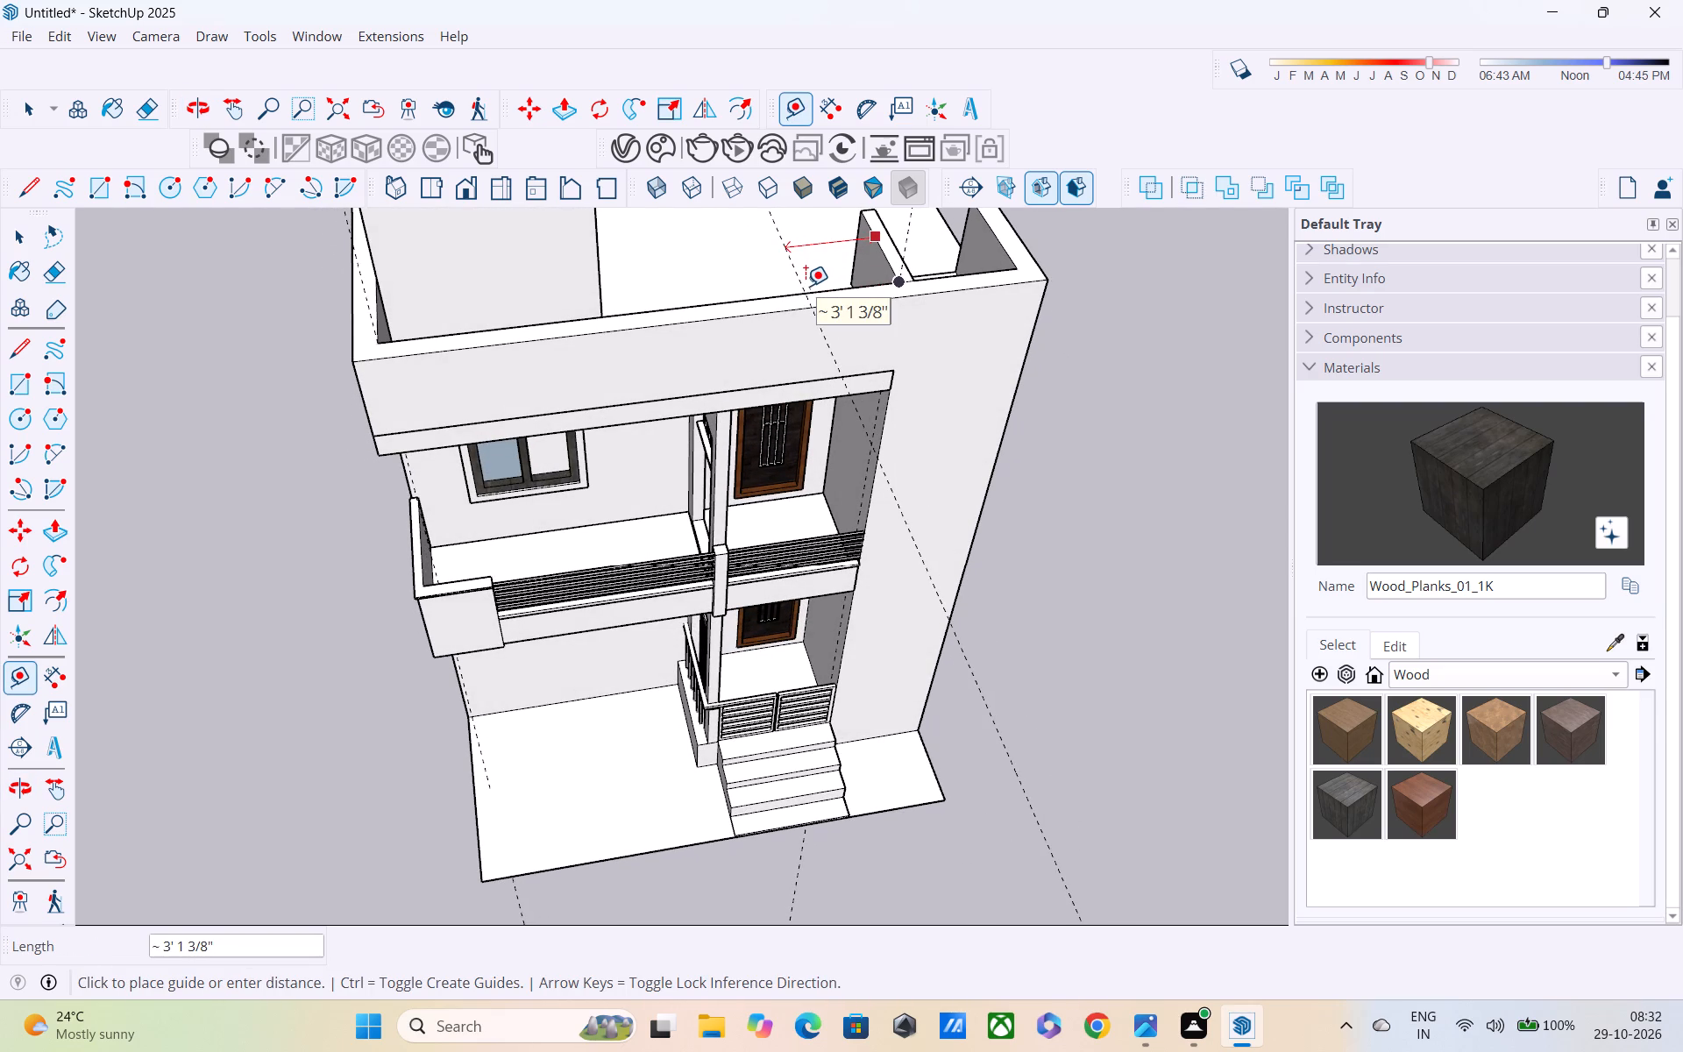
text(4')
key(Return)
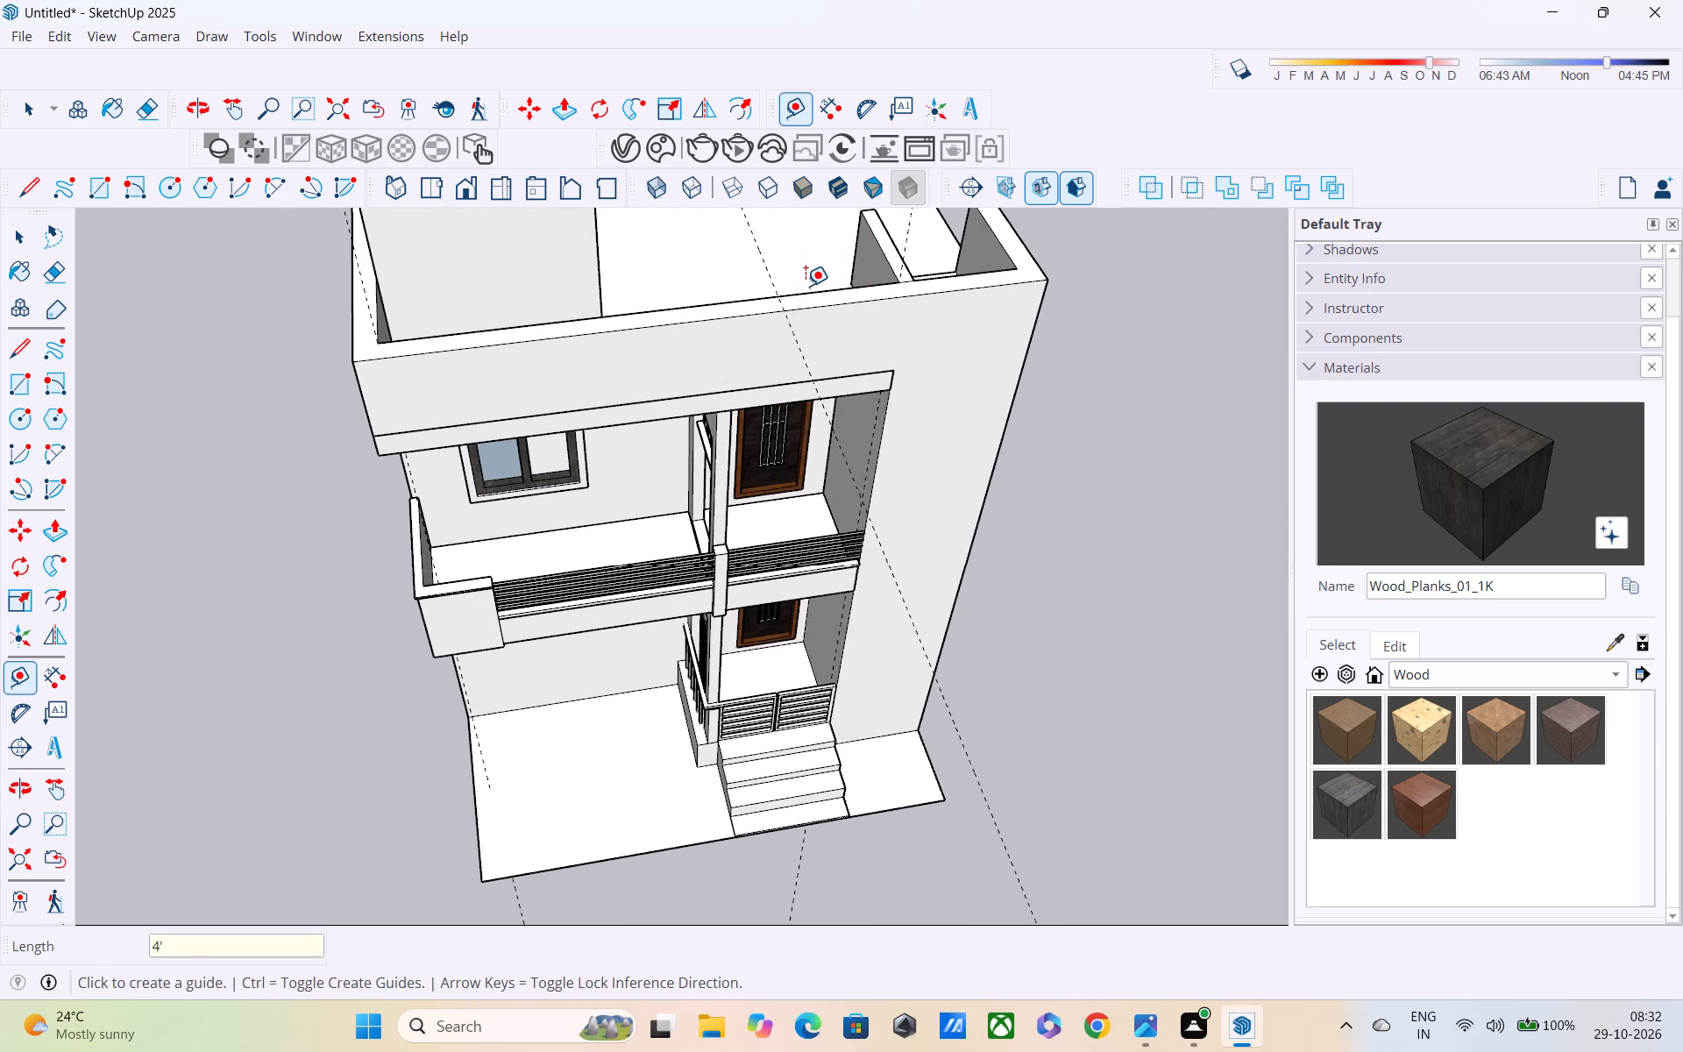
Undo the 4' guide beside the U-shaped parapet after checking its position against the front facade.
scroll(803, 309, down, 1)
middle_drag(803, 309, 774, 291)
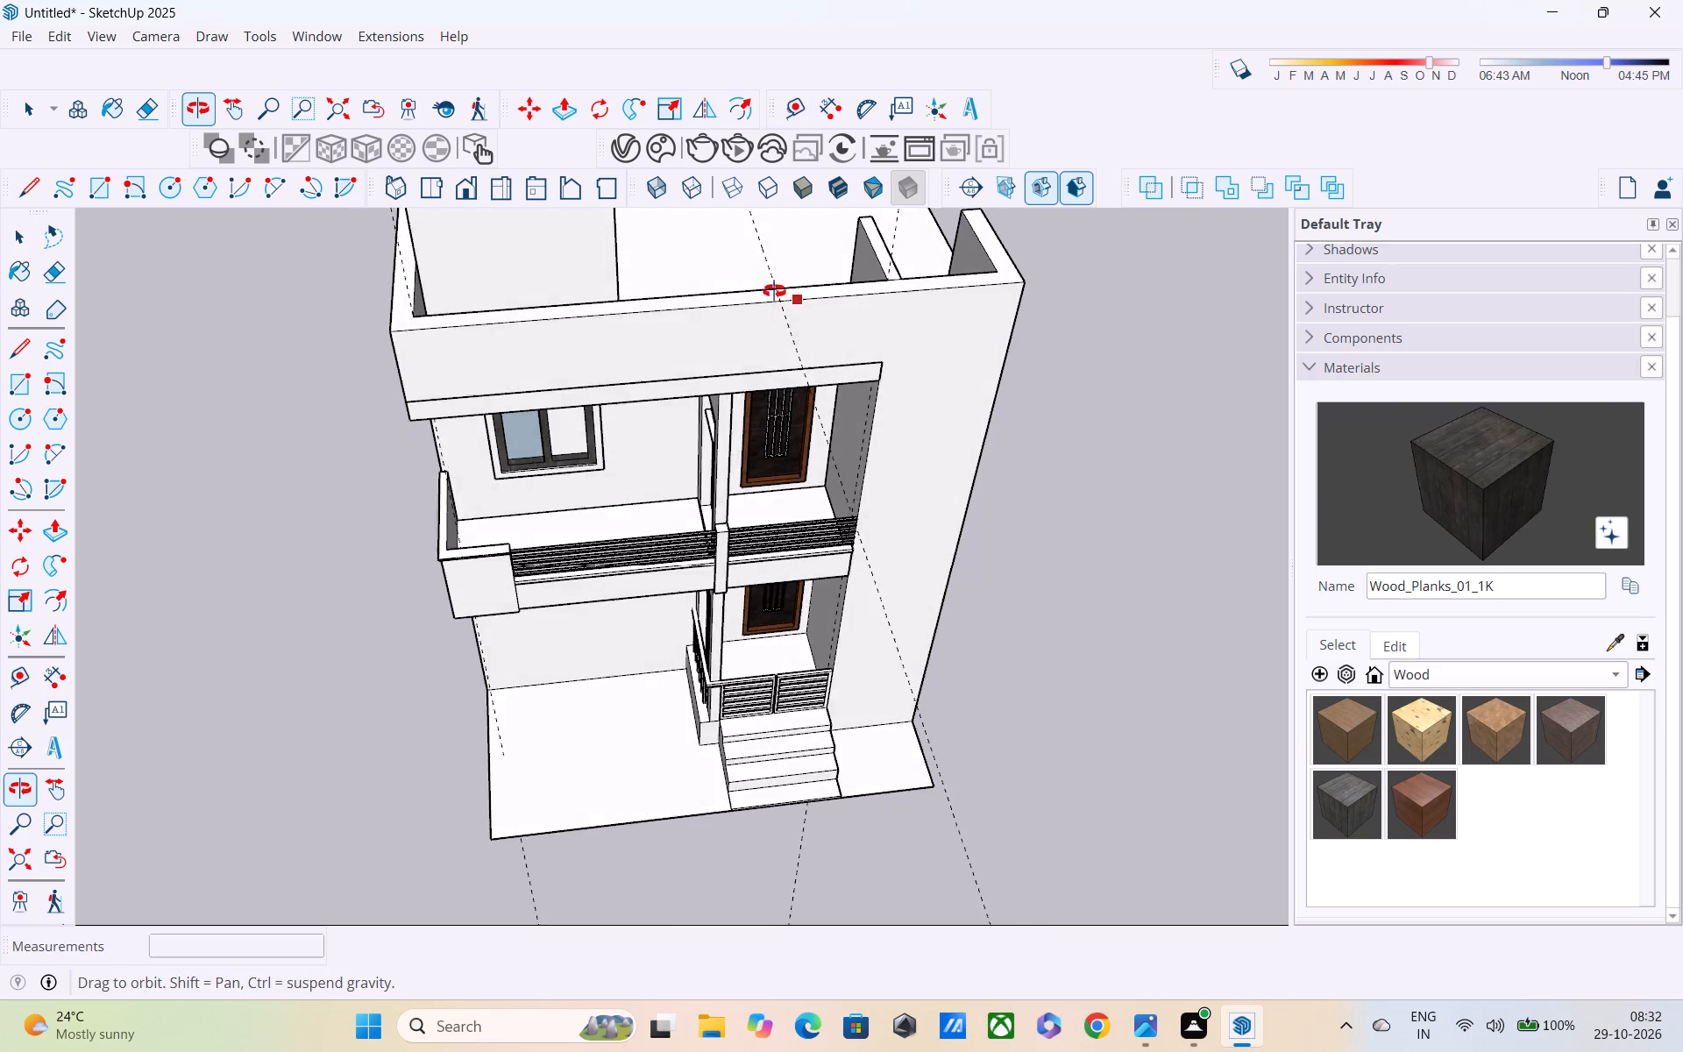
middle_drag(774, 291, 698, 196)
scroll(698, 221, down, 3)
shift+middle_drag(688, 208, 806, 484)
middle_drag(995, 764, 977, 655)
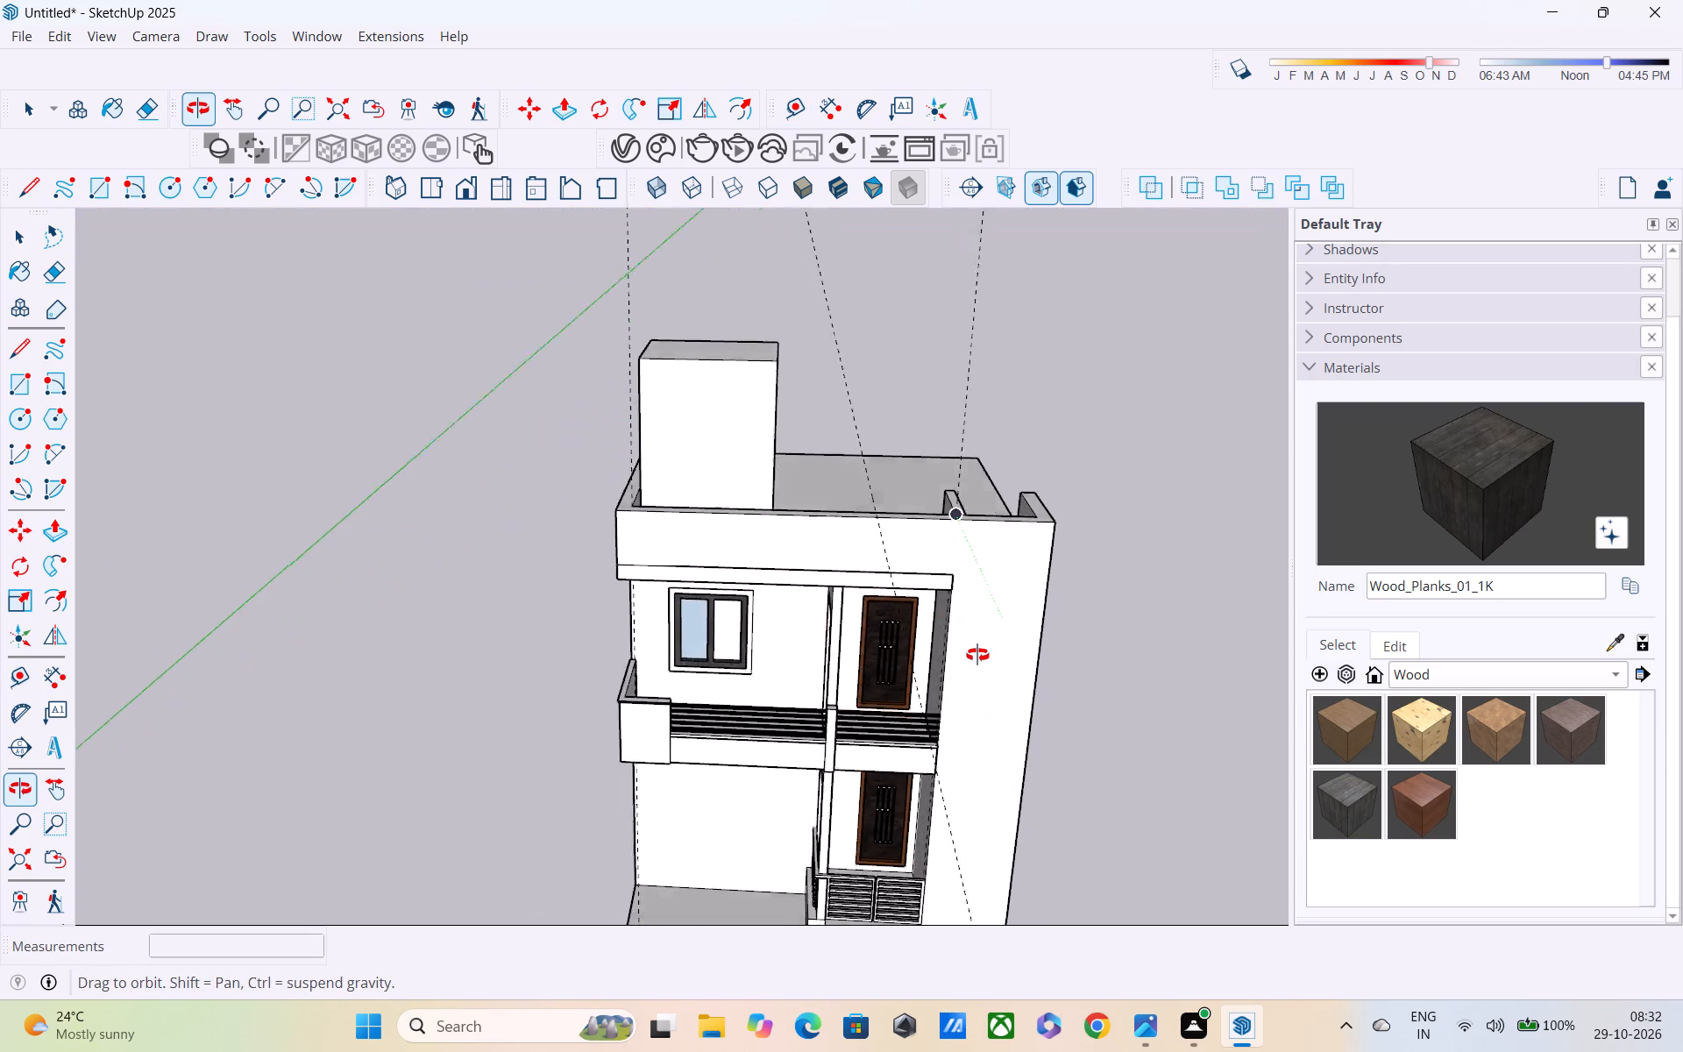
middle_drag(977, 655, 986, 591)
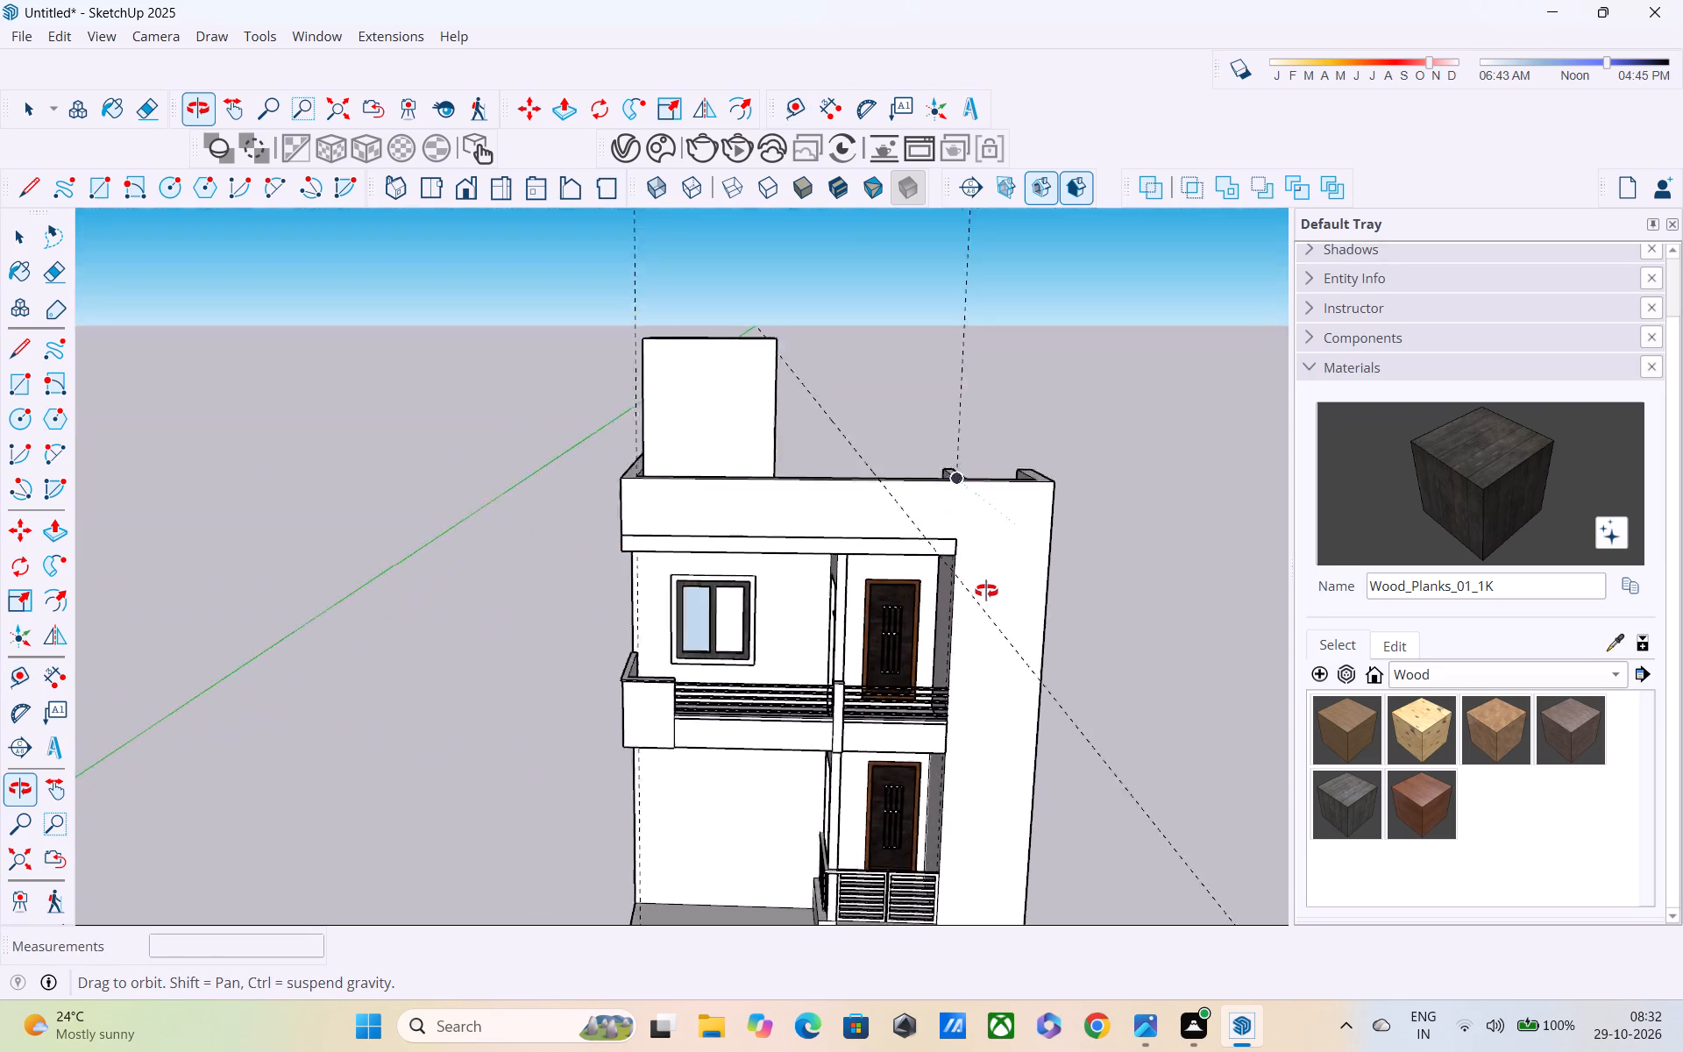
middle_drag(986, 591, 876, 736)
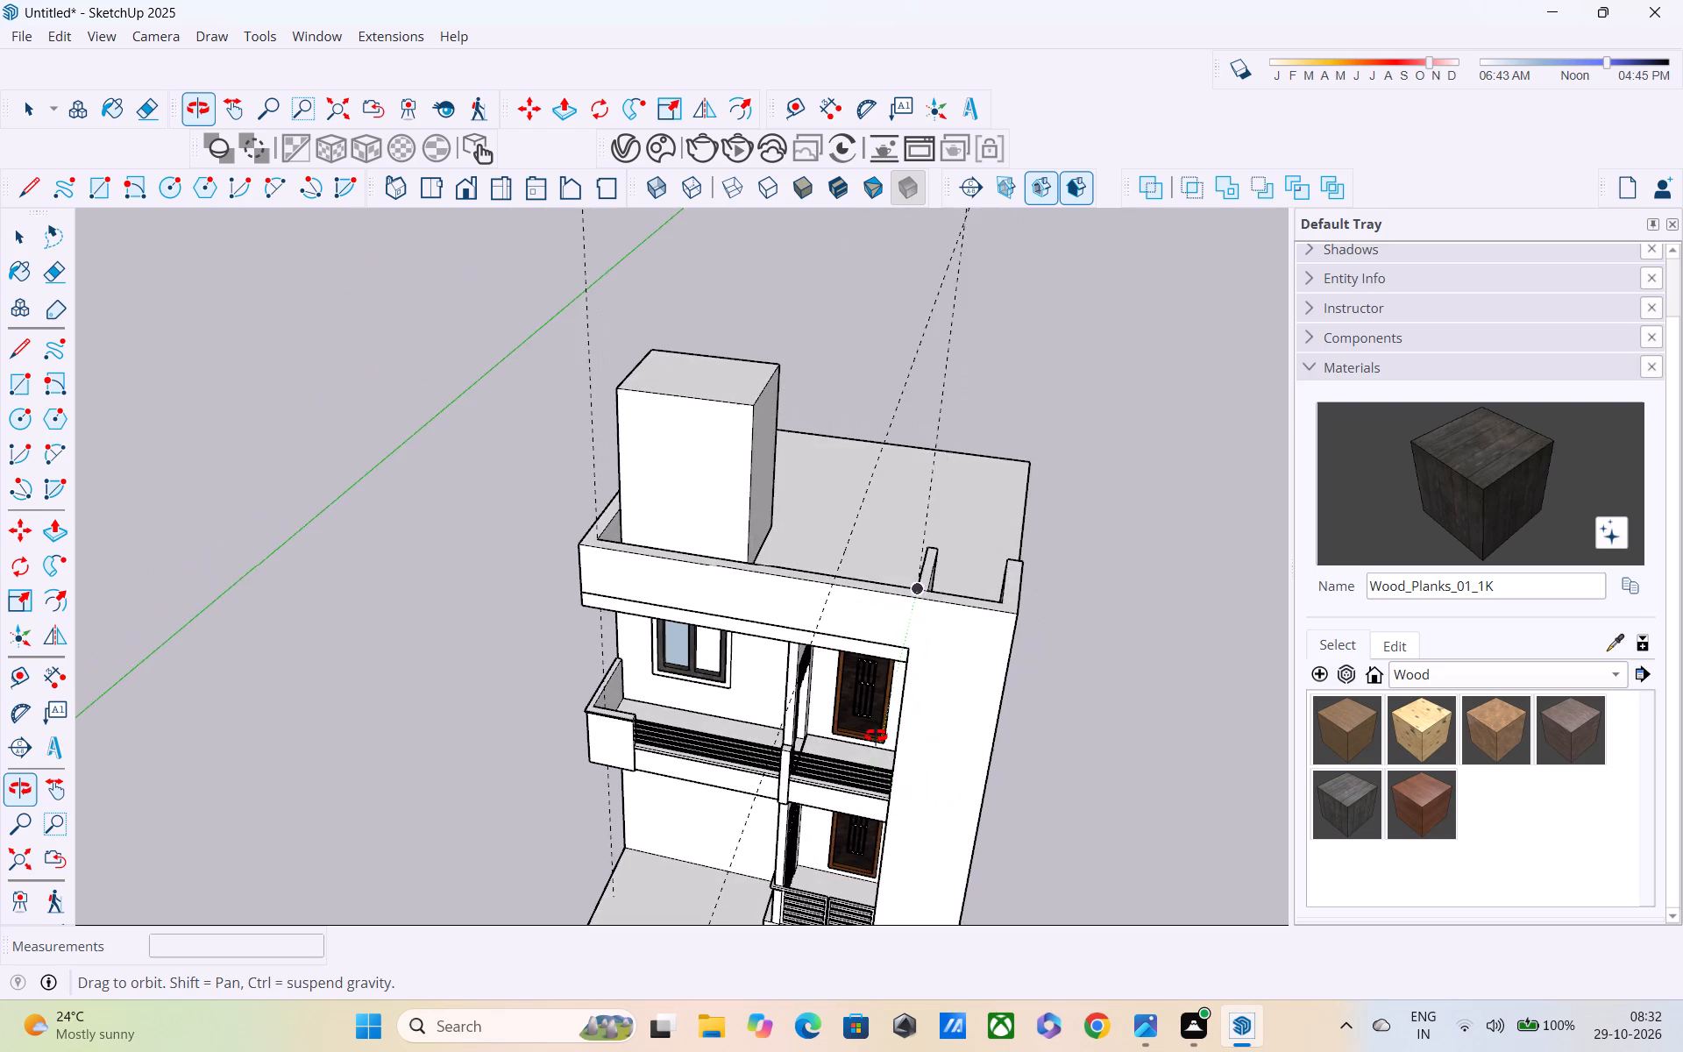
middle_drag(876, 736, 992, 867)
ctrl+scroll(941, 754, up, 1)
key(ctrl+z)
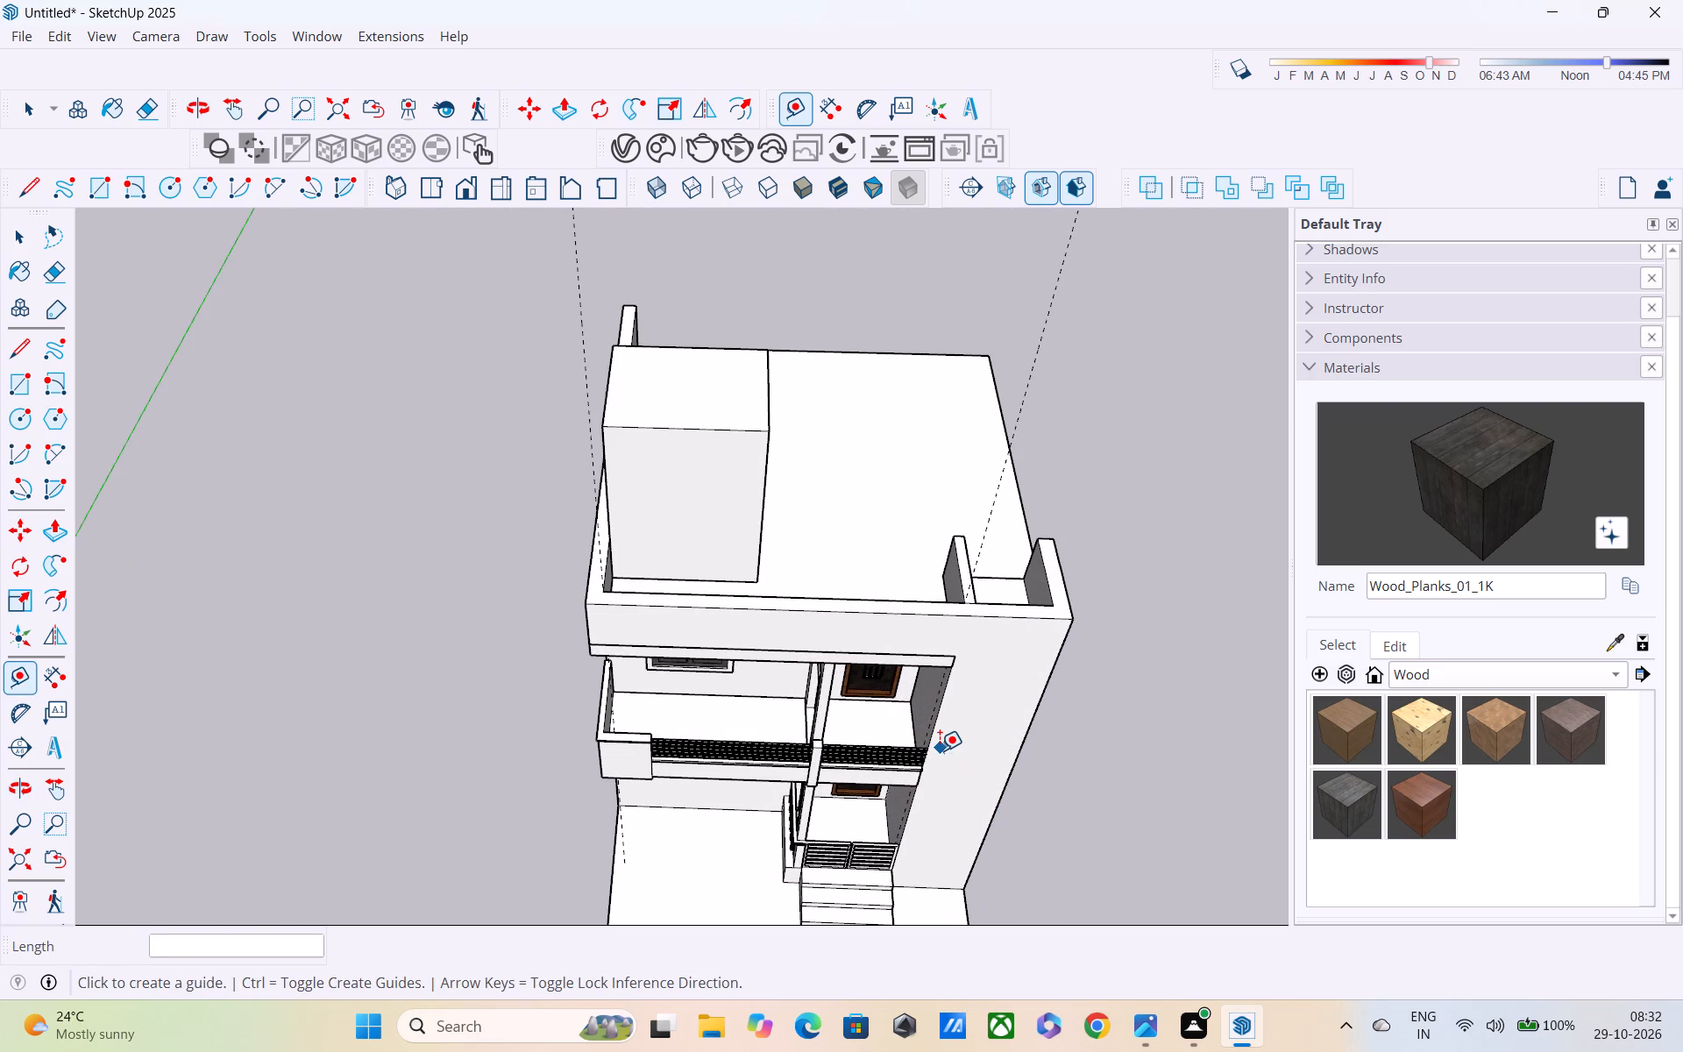
Place a guide 5' from the U-shaped parapet's short wall on the main roof, parallel to that wall.
click(963, 554)
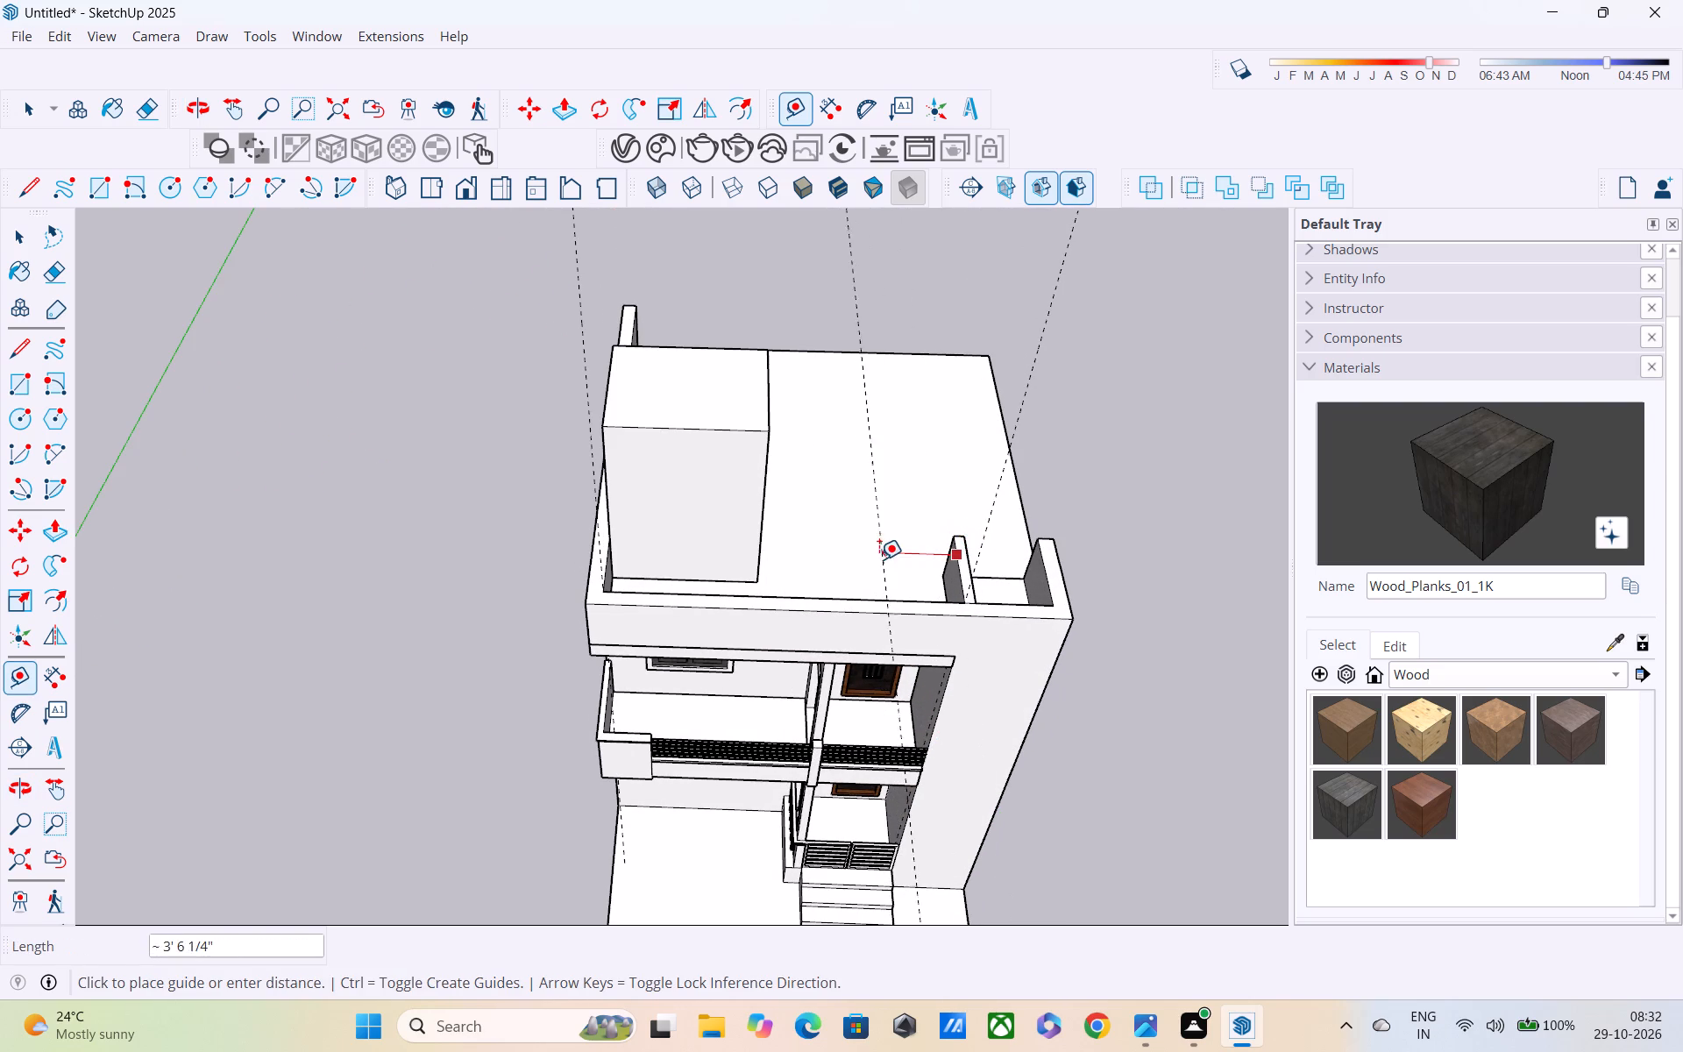
text(5')
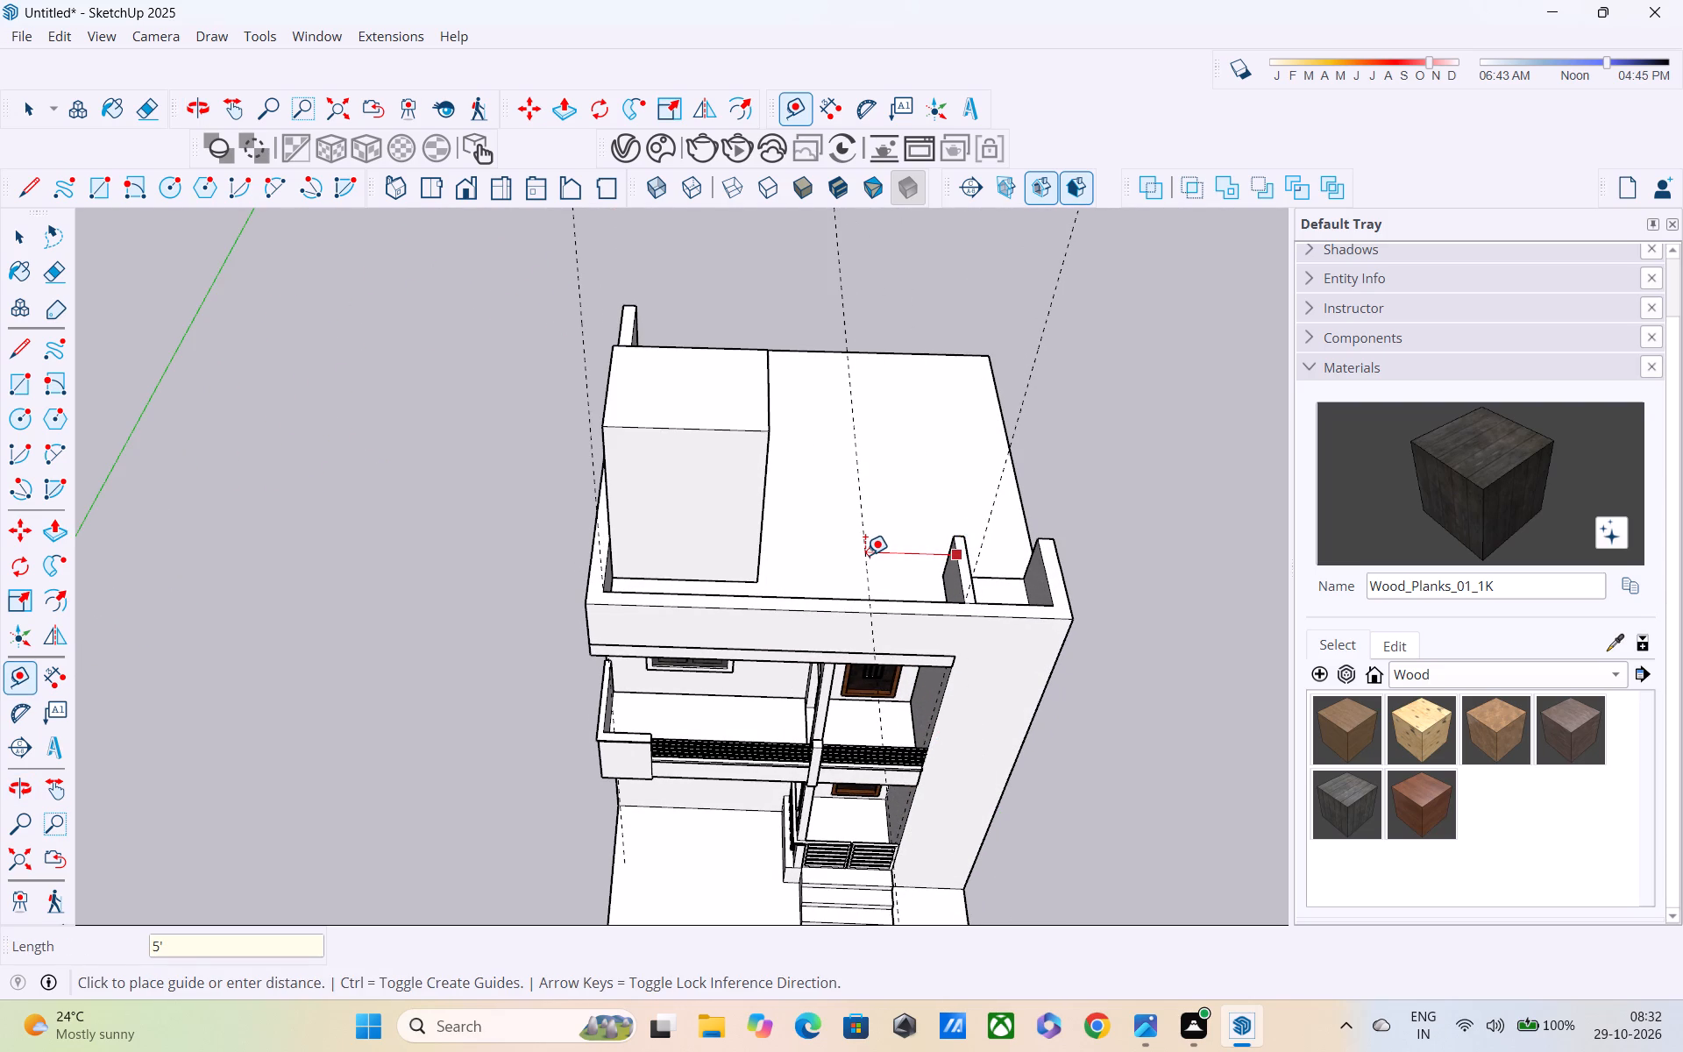
key(Return)
Place a vertical guide on the front facade 4' 9" in from the outer corner edge on the U-shaped parapet's side.
scroll(865, 555, down, 2)
middle_drag(855, 594, 849, 456)
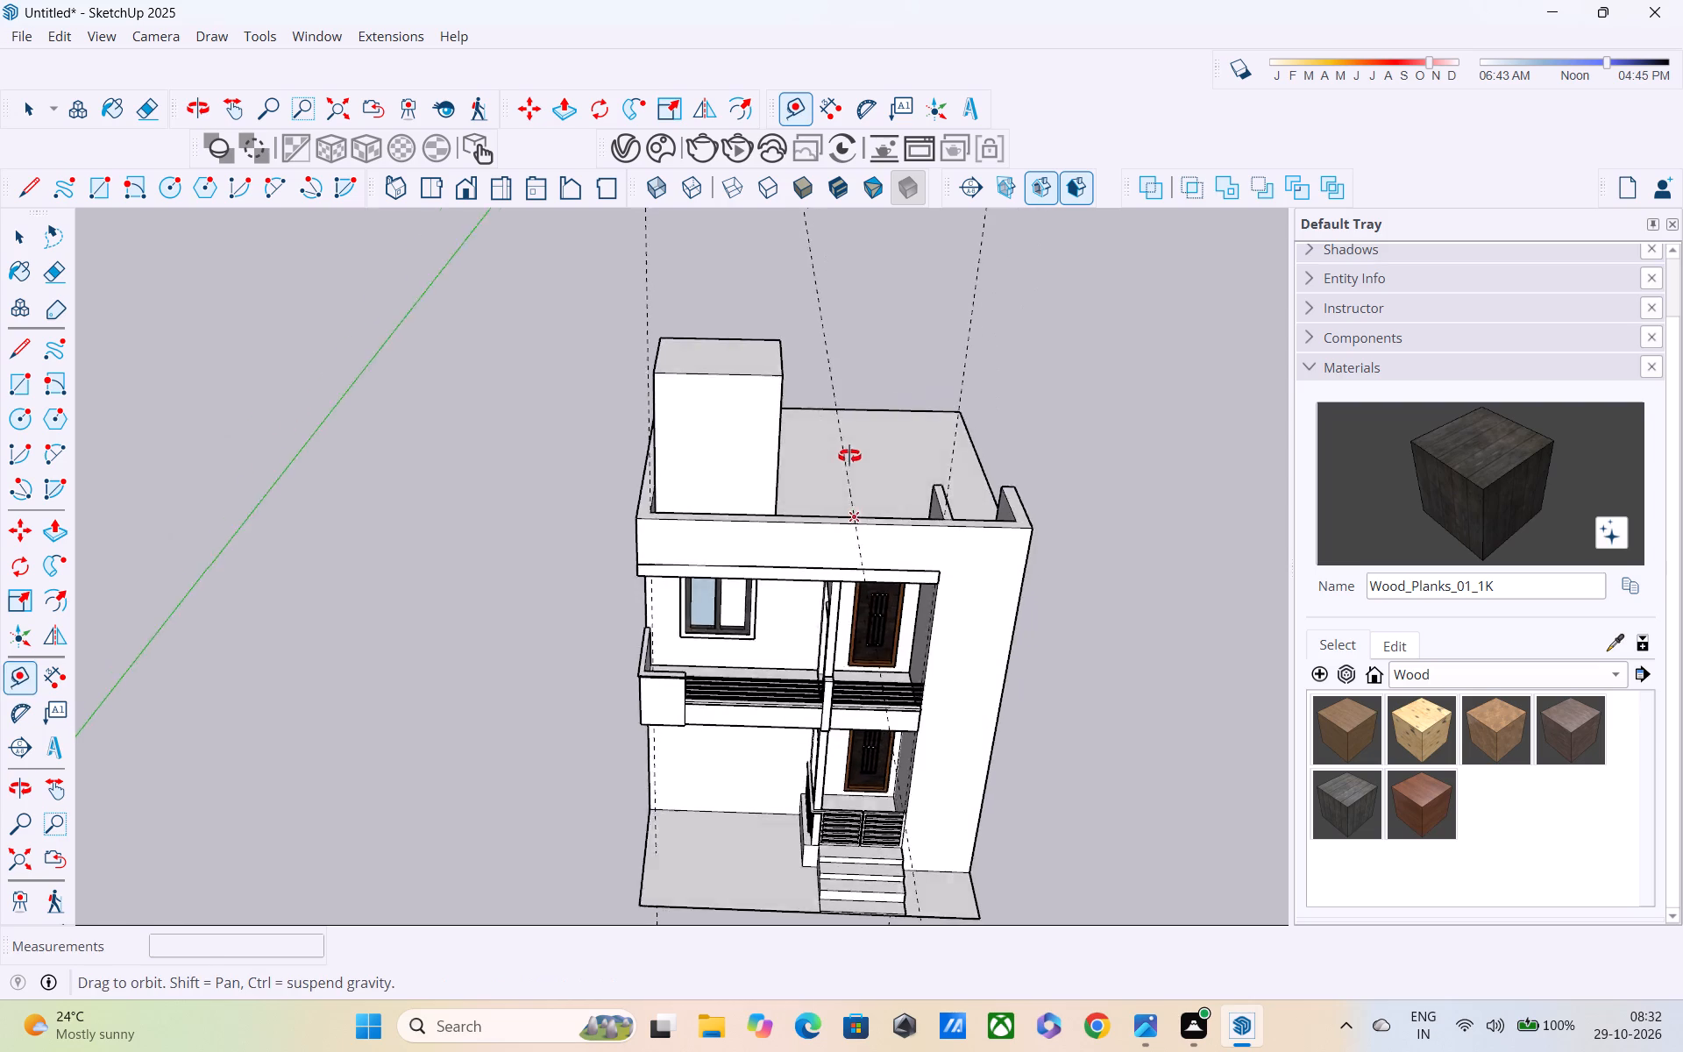
middle_drag(849, 456, 833, 407)
middle_drag(829, 508, 813, 380)
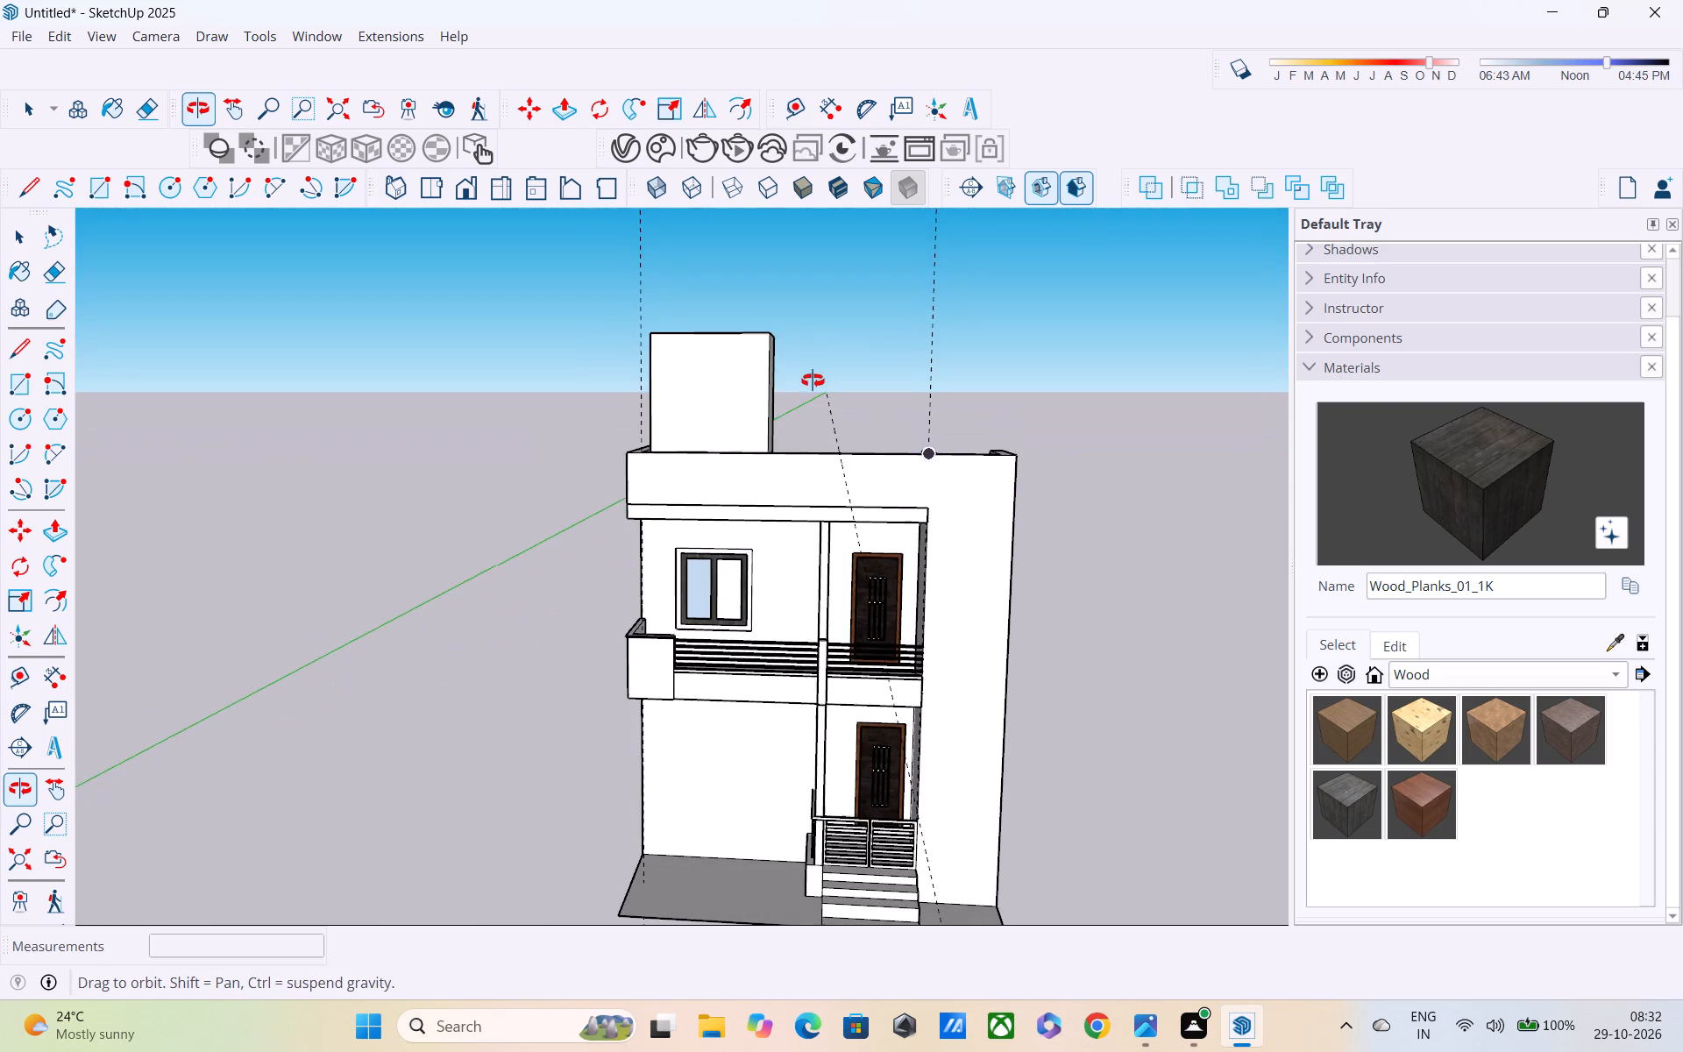
middle_drag(813, 380, 805, 366)
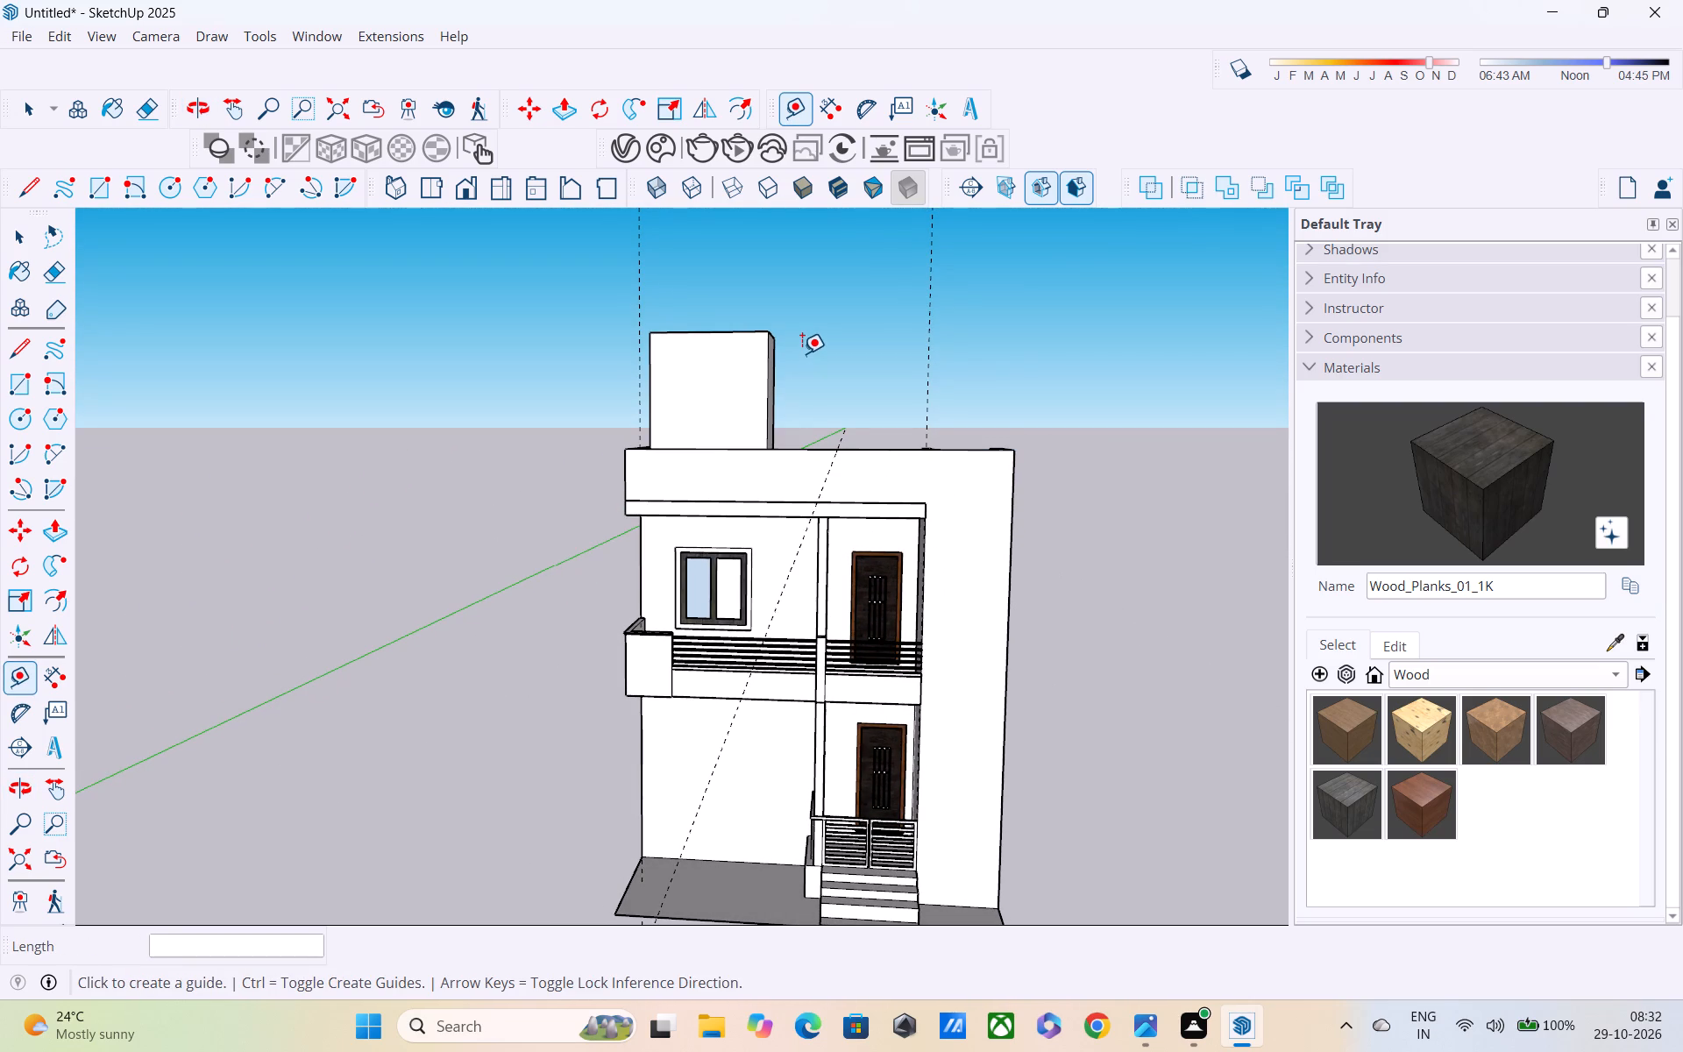
key(r)
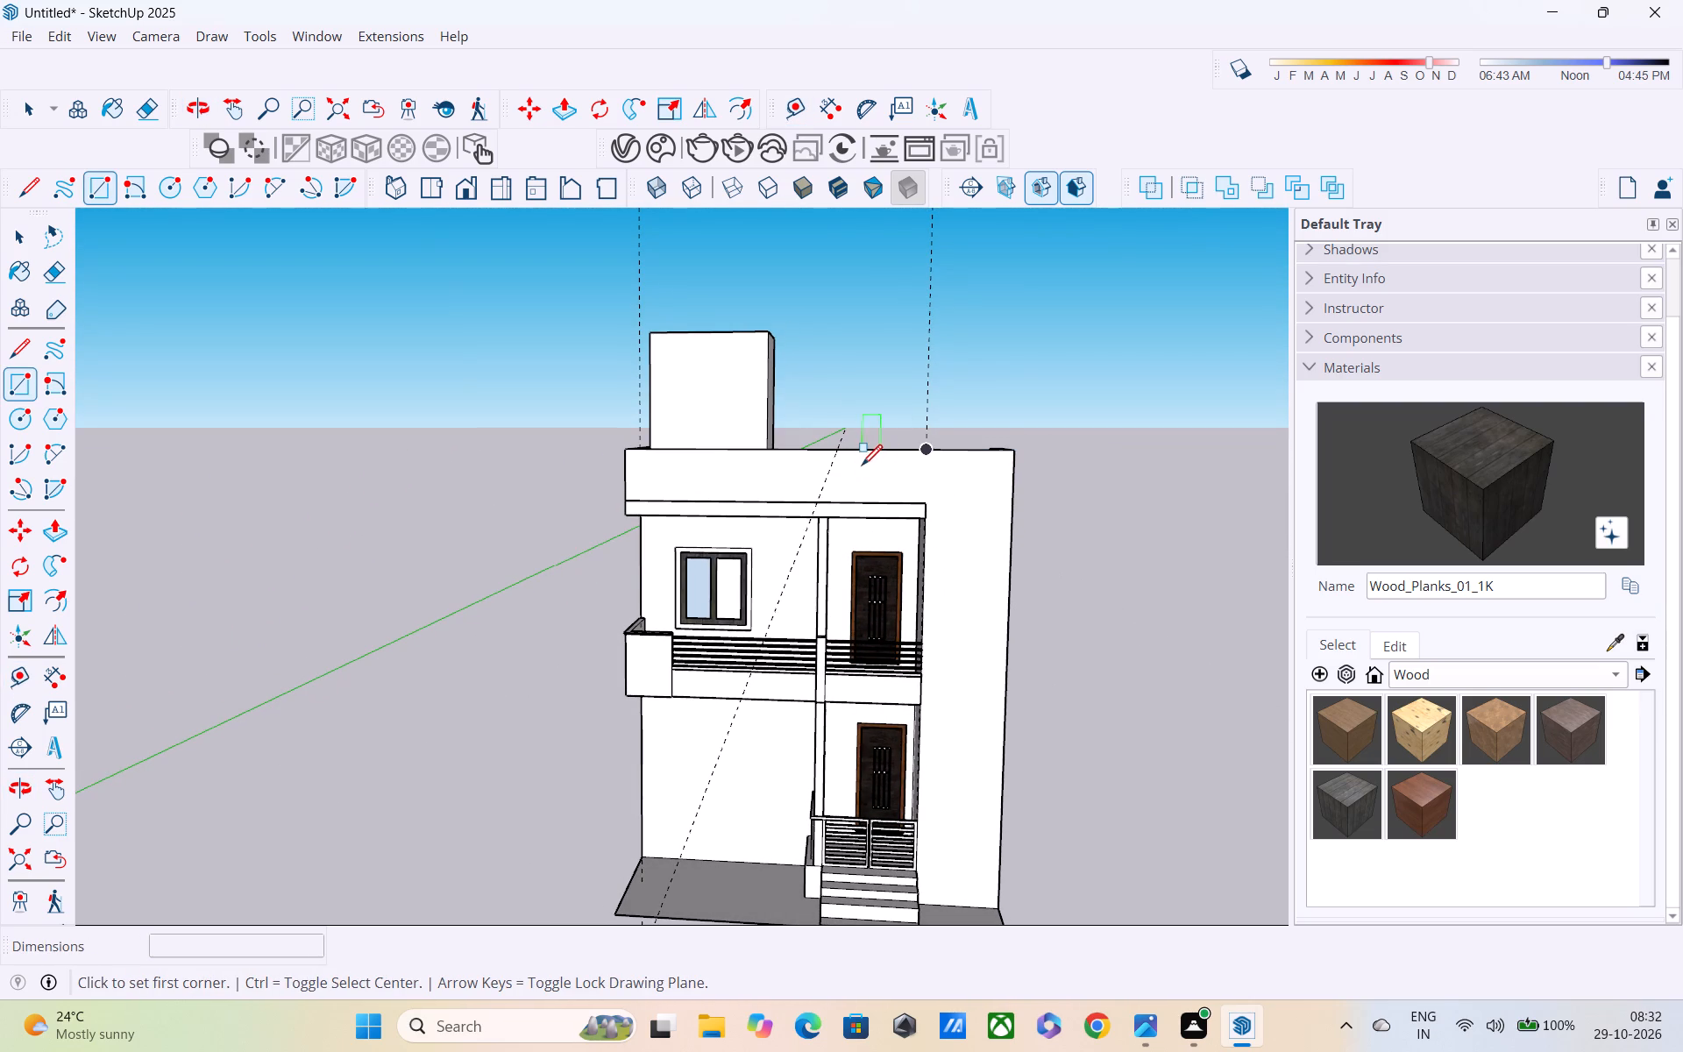
key(space)
key(t)
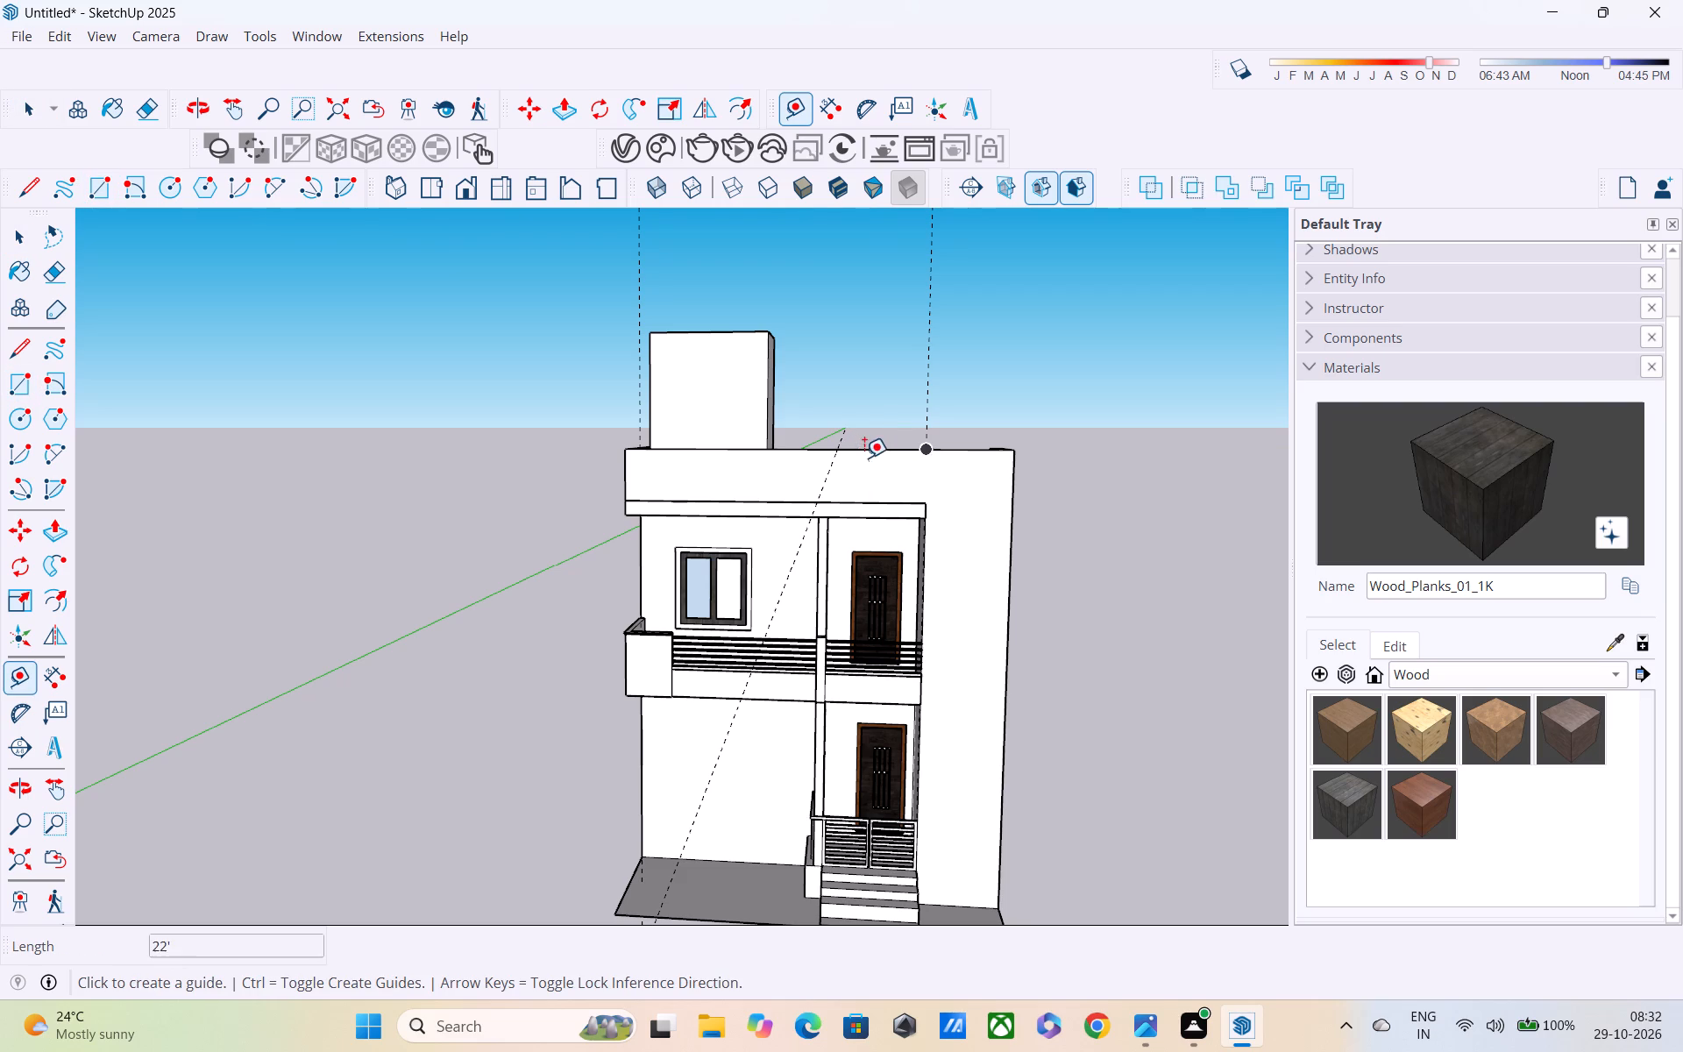
click(1010, 470)
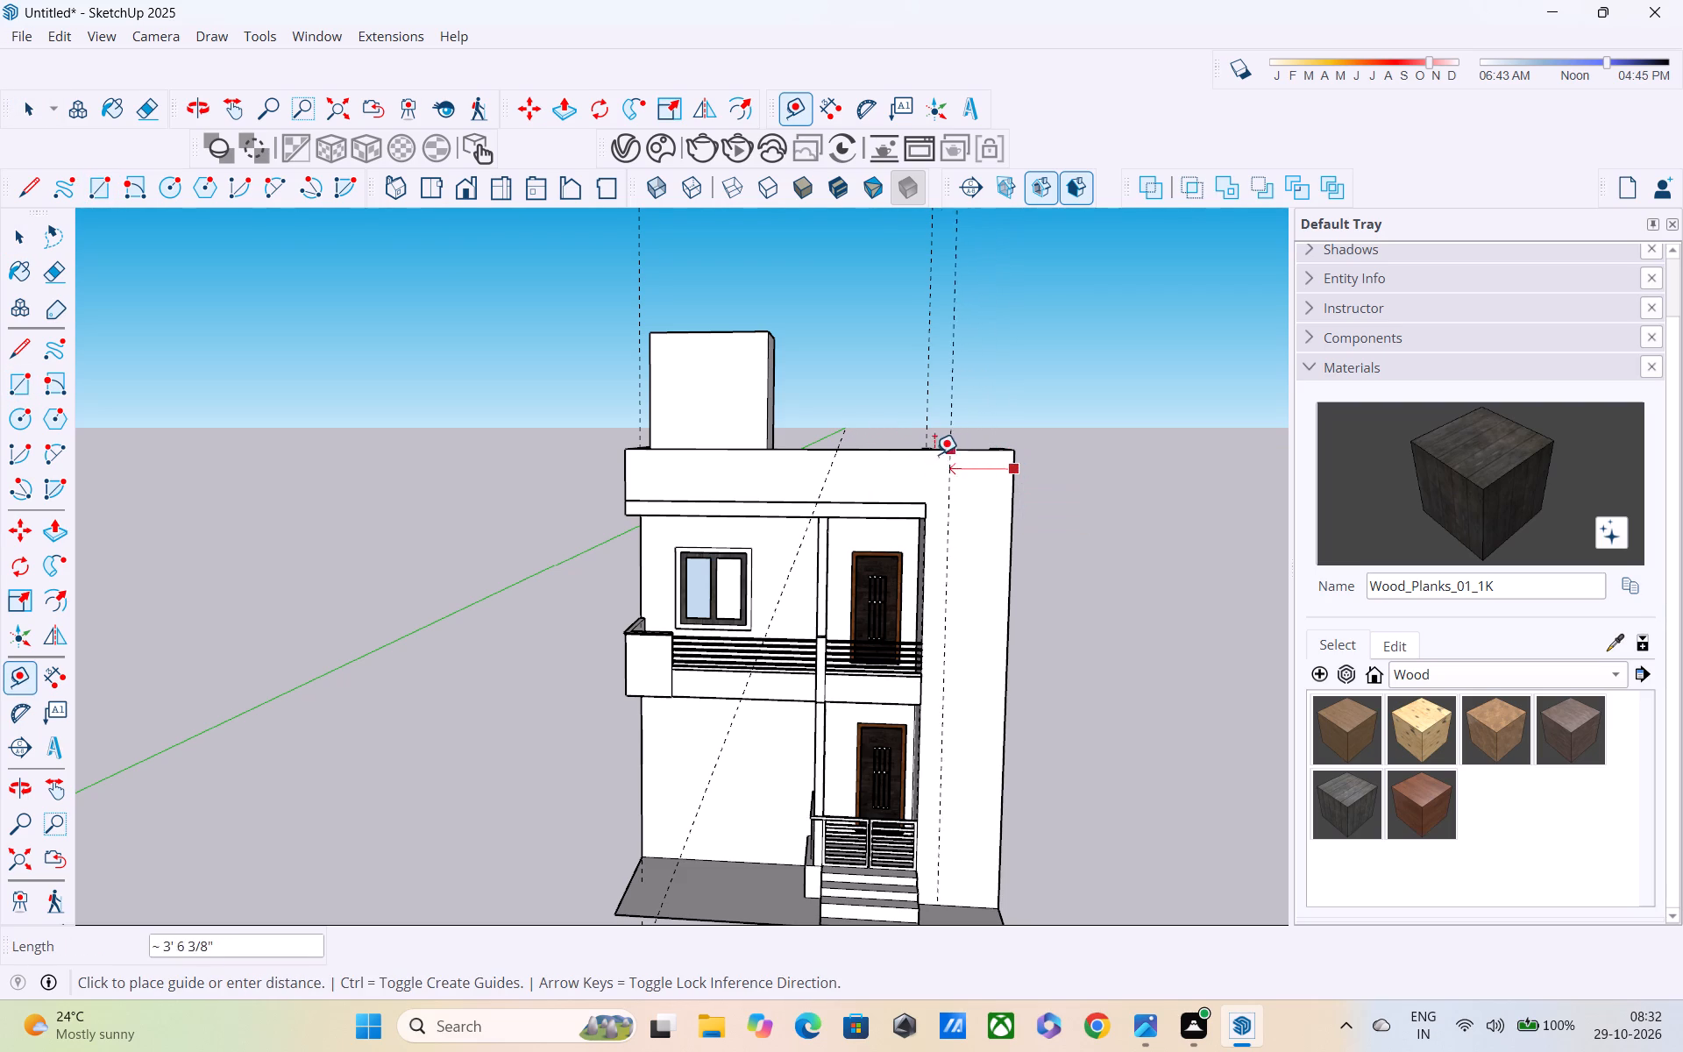
middle_drag(931, 459, 955, 577)
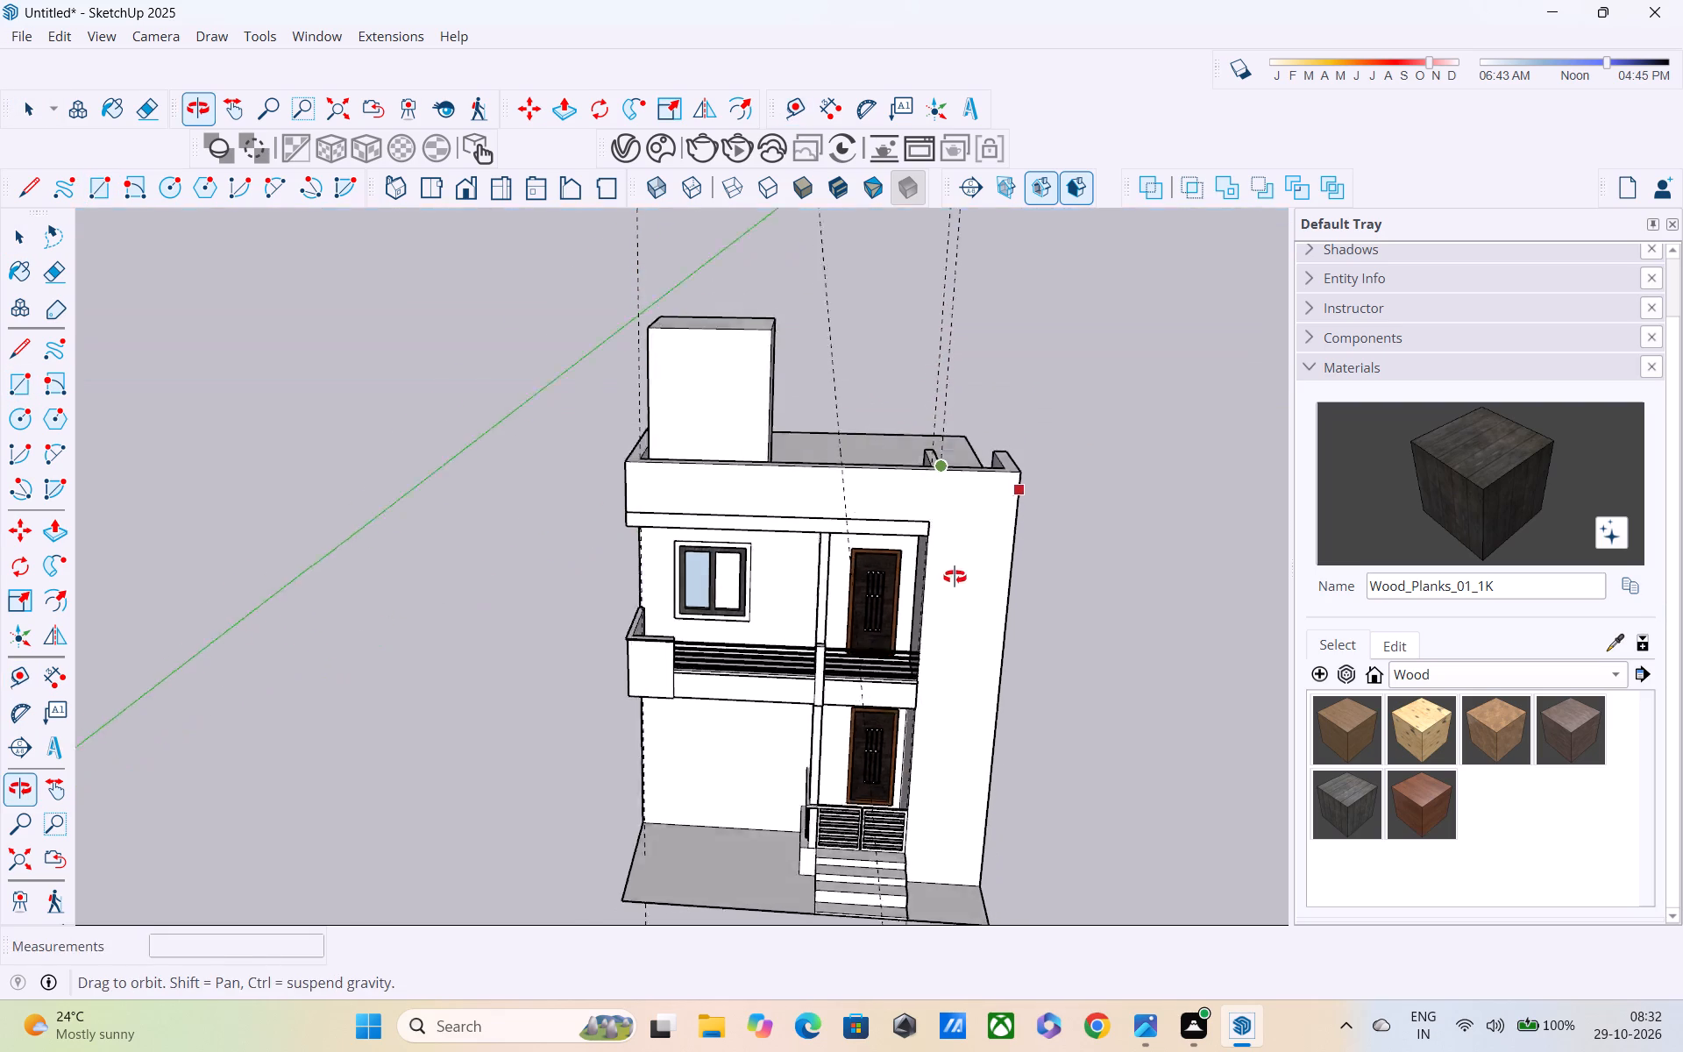
middle_drag(955, 577, 959, 591)
scroll(952, 526, up, 4)
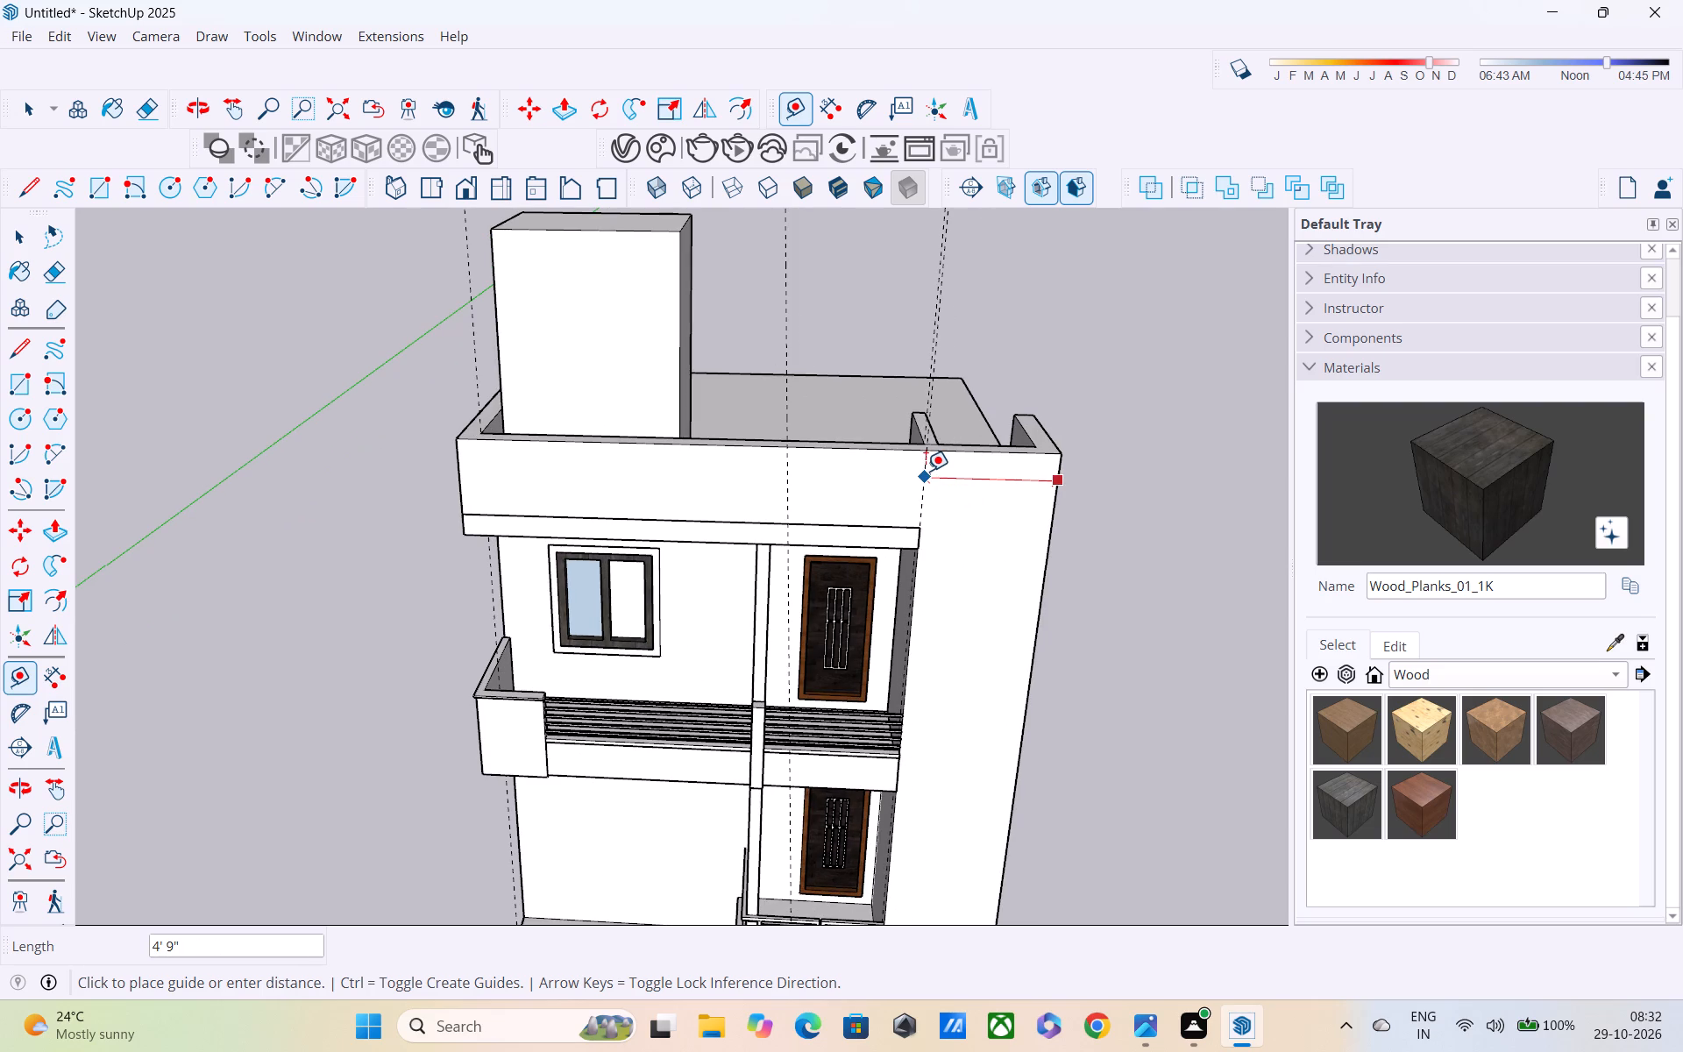
click(926, 471)
Place a vertical guide on the front facade about 5' from the 4' 9" guide, where the roof guide meets the front parapet's top edge.
middle_drag(917, 505, 920, 395)
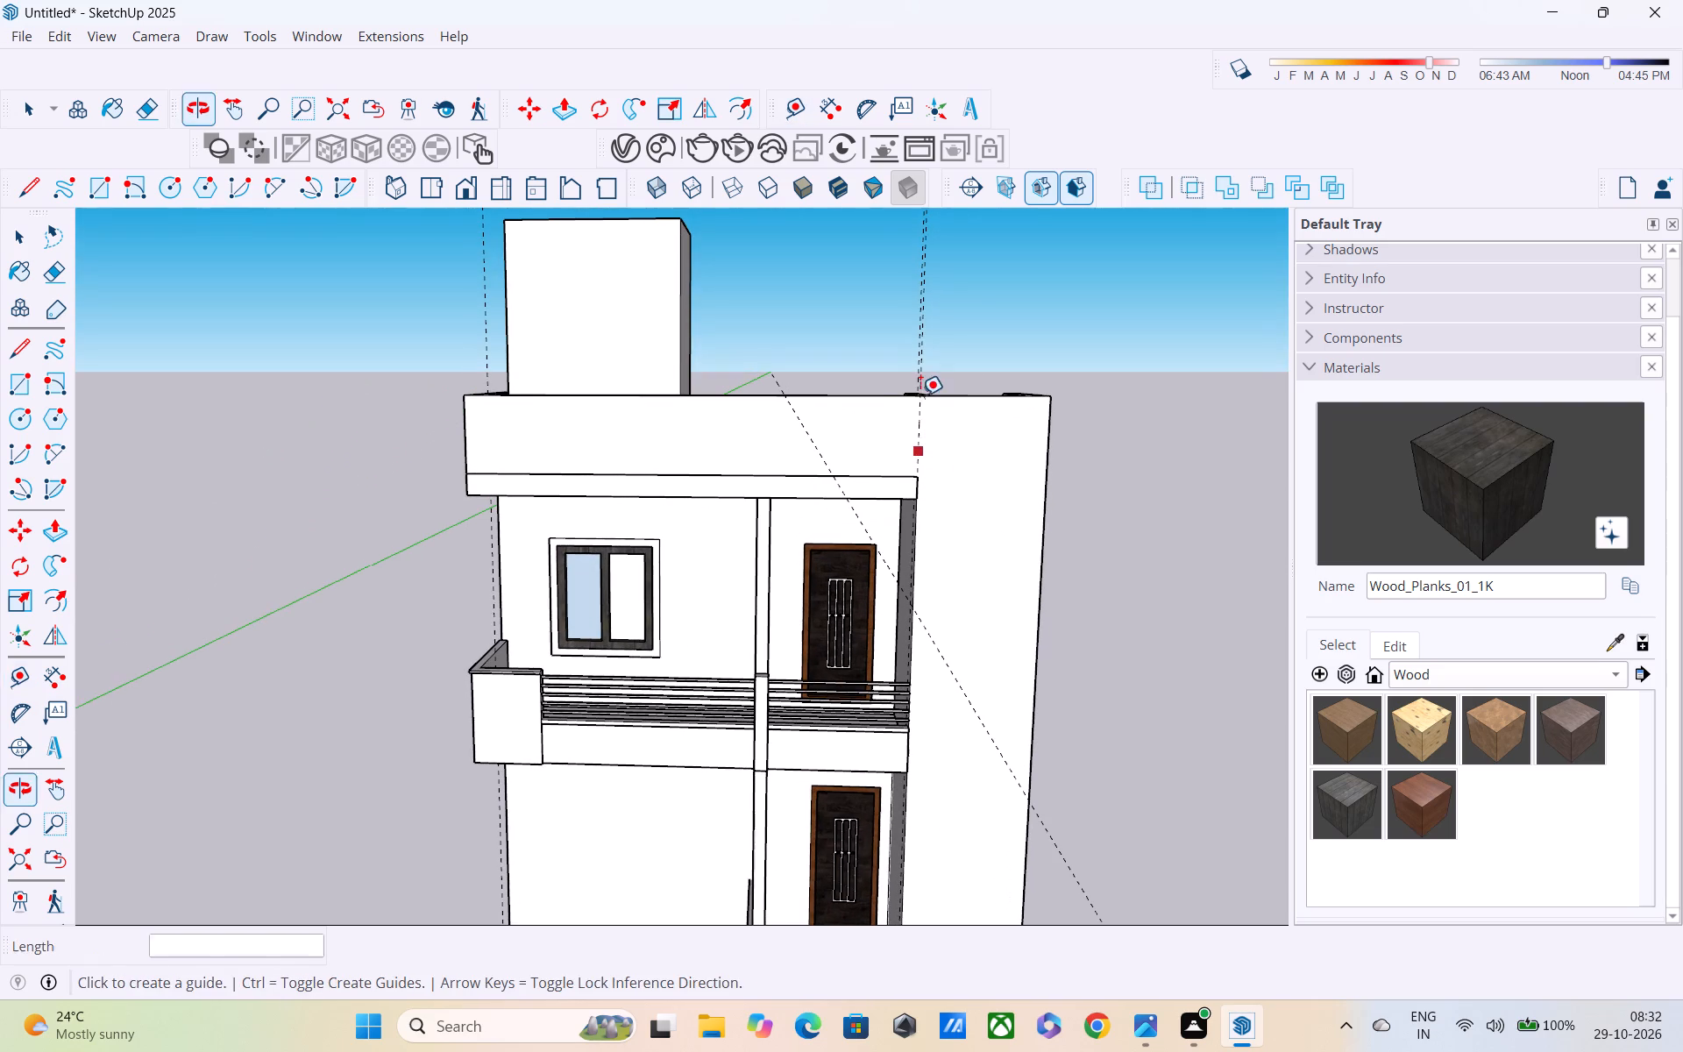
key(space)
middle_drag(900, 470, 827, 400)
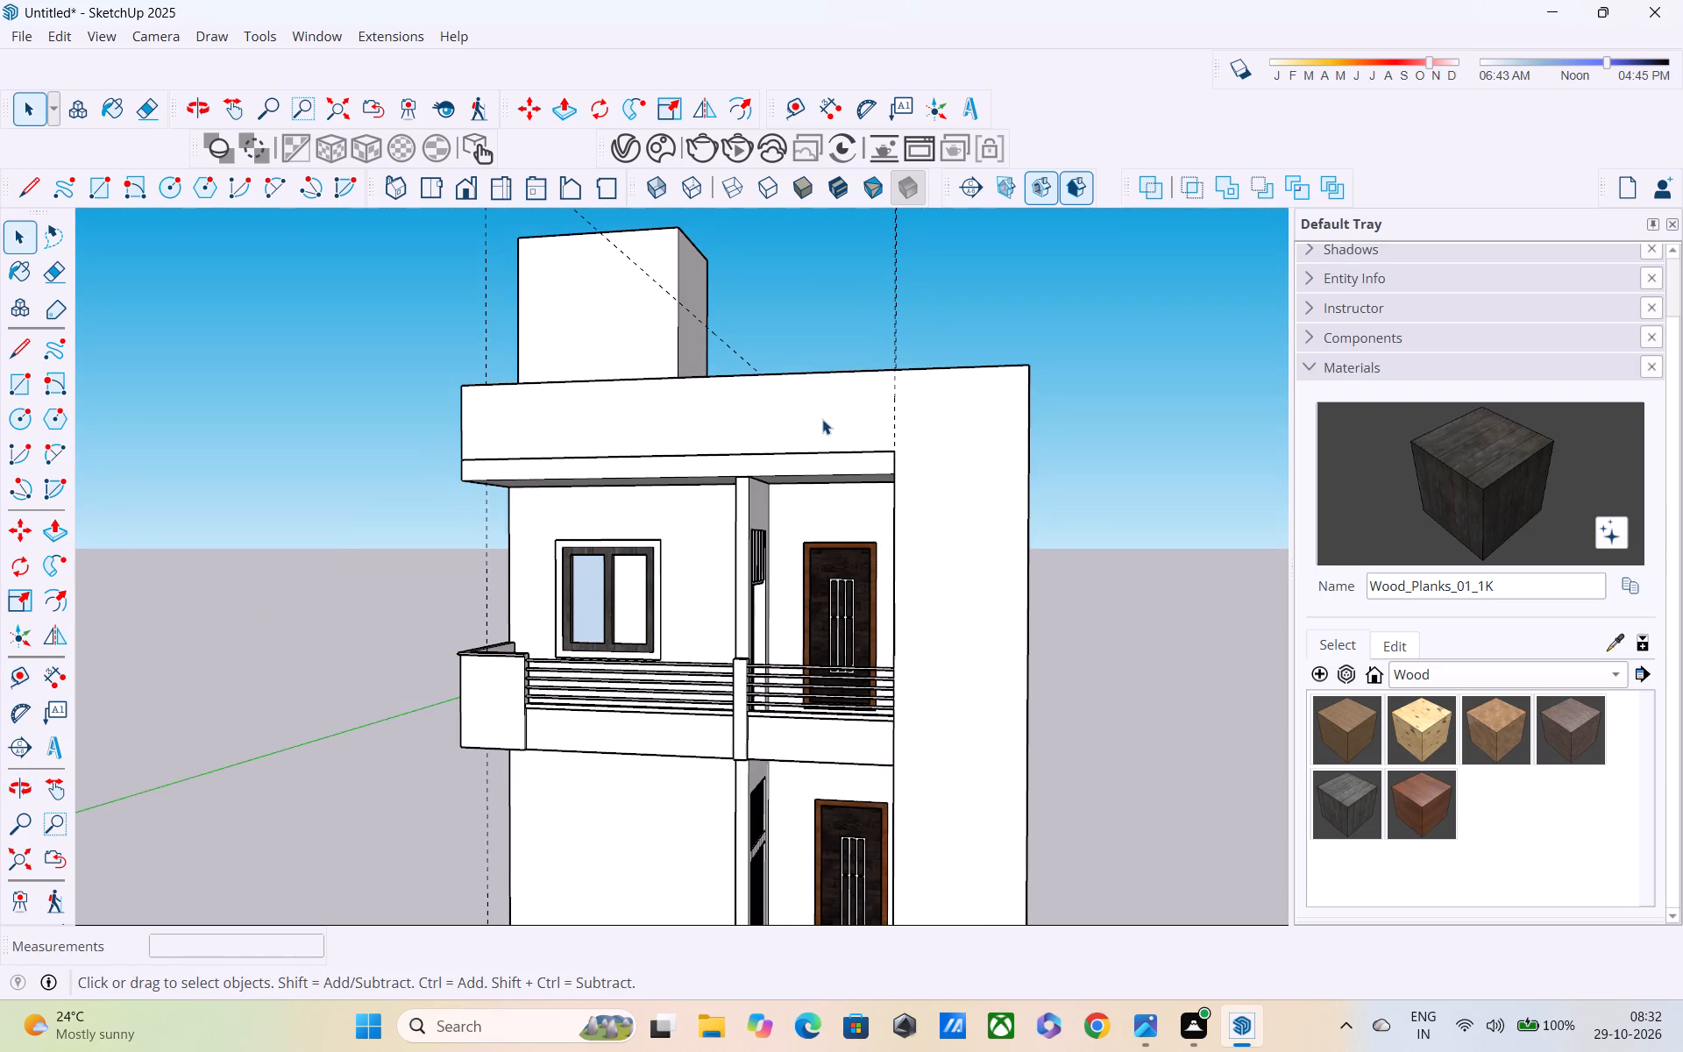
key(t)
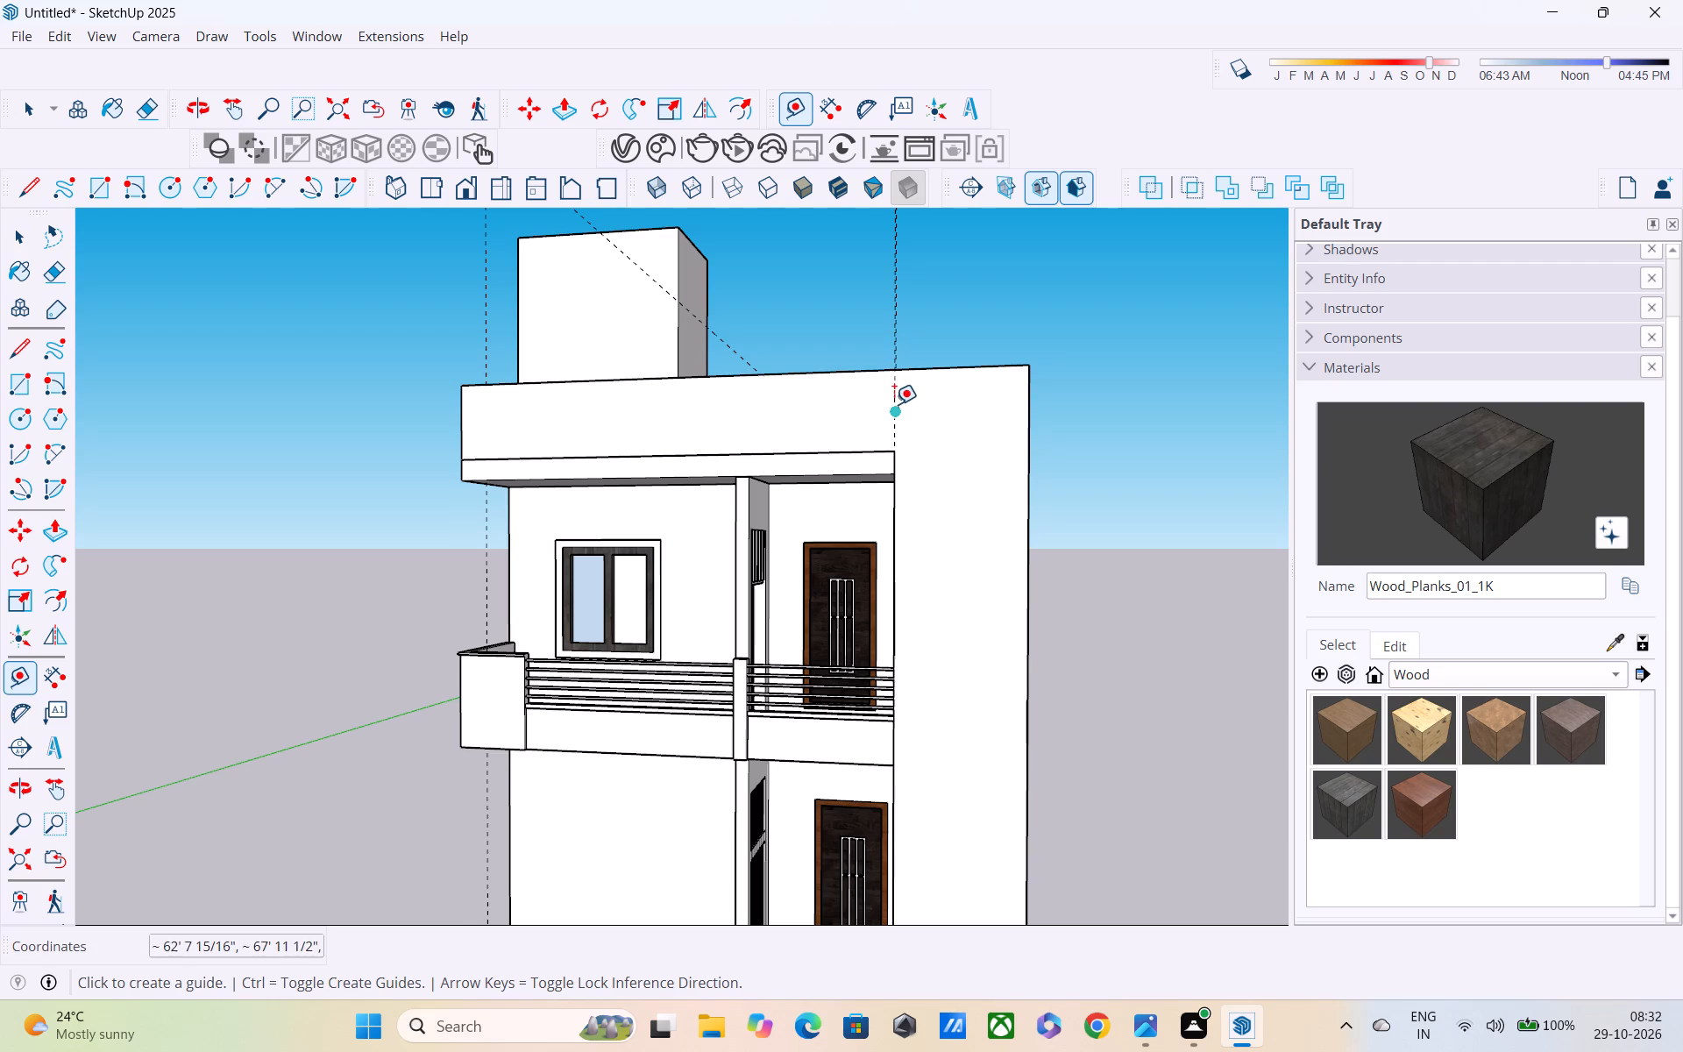
click(894, 404)
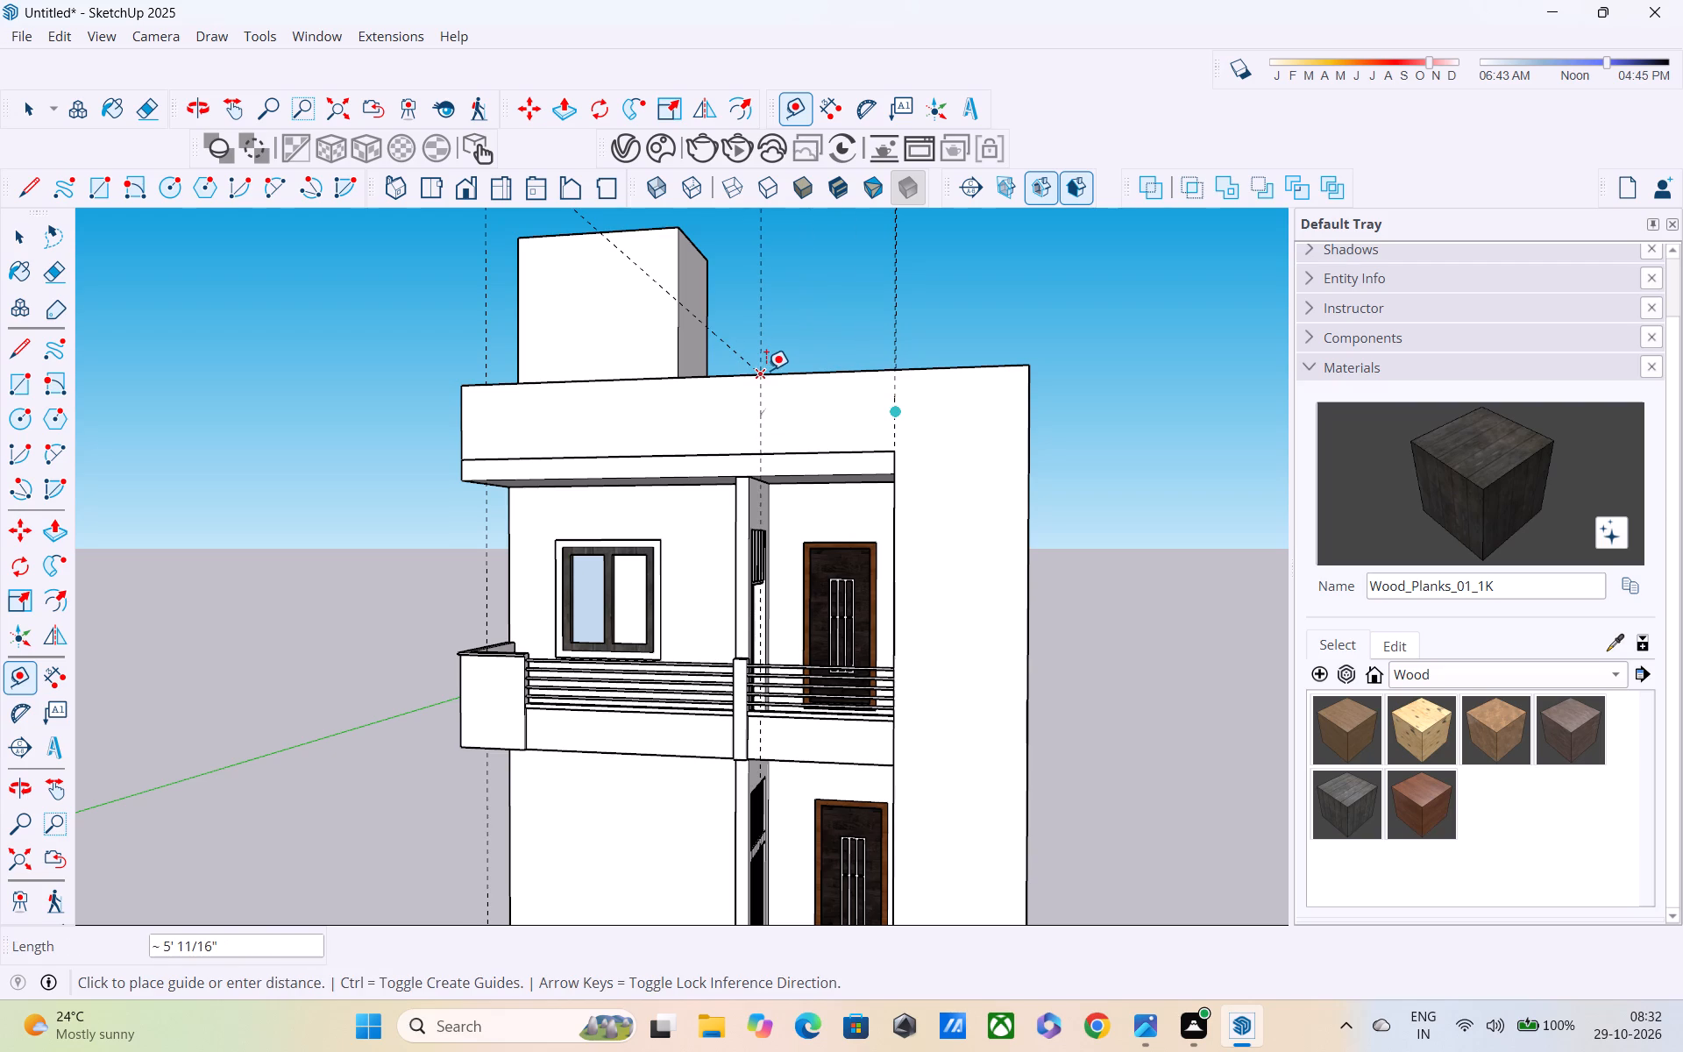
click(766, 370)
middle_drag(803, 457, 893, 578)
key(space)
scroll(870, 550, down, 2)
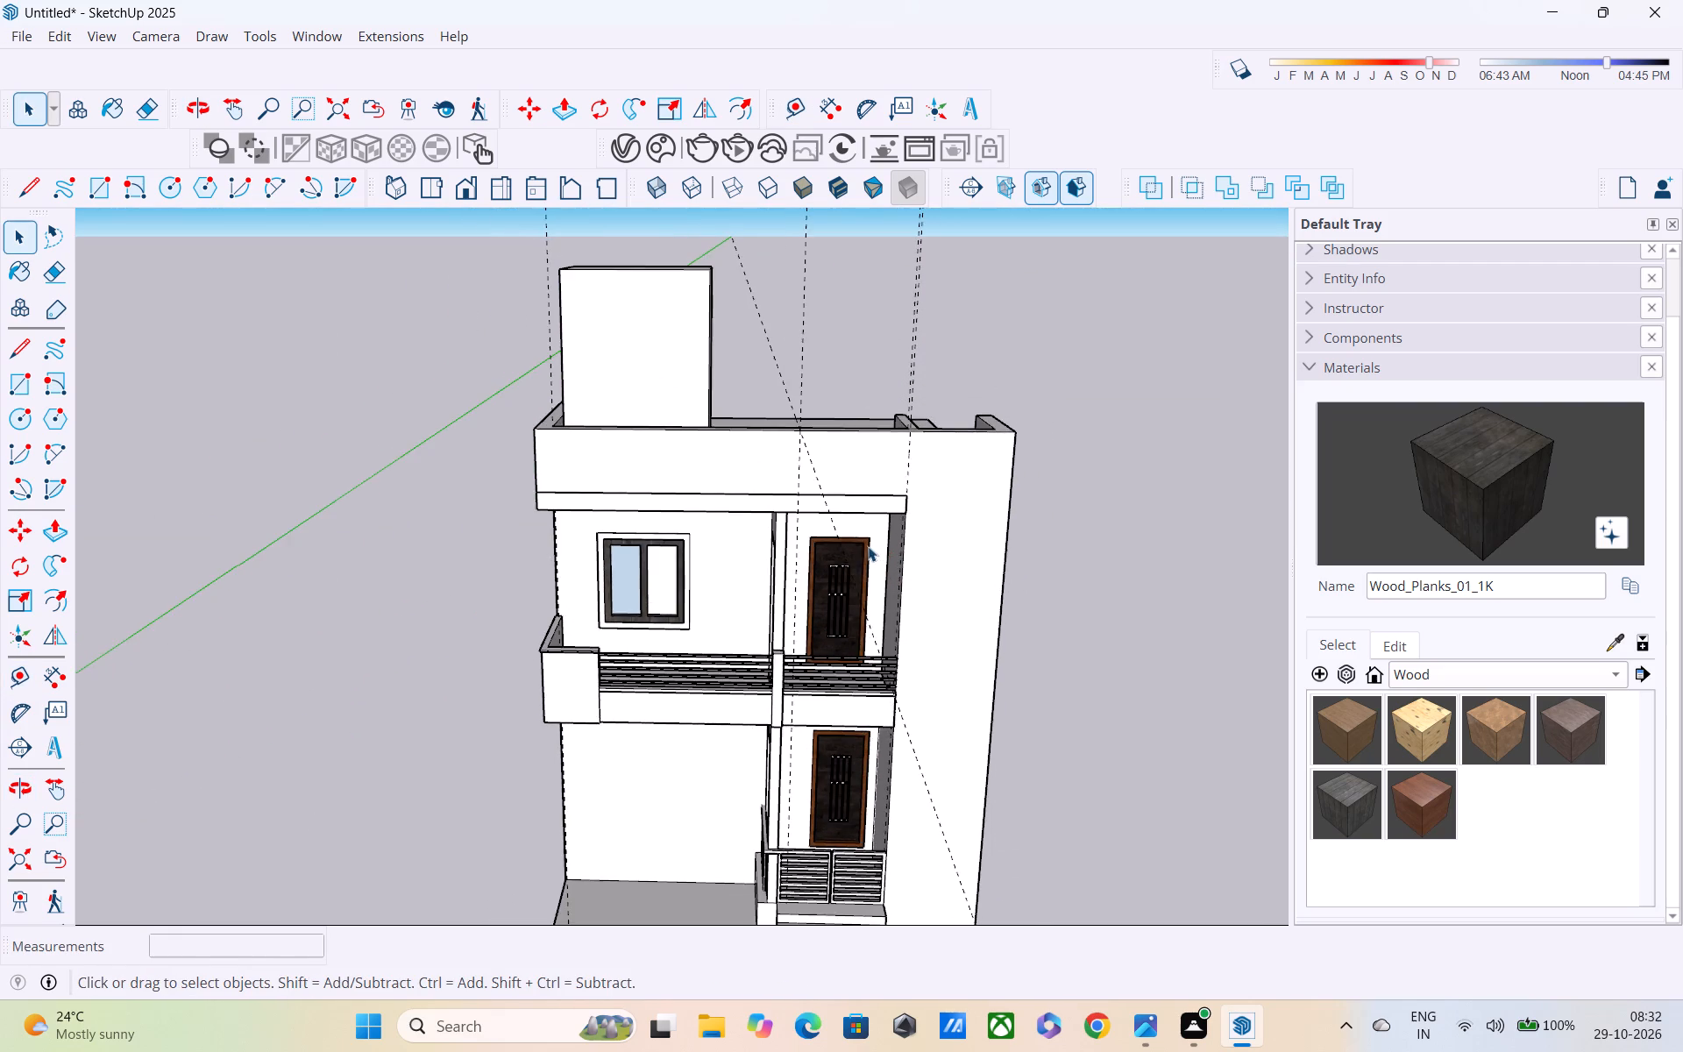
Place a vertical guide on the front parapet about 5' 8" from the guide at the slab's end, in line with the column below.
middle_drag(859, 542, 756, 465)
scroll(754, 461, down, 6)
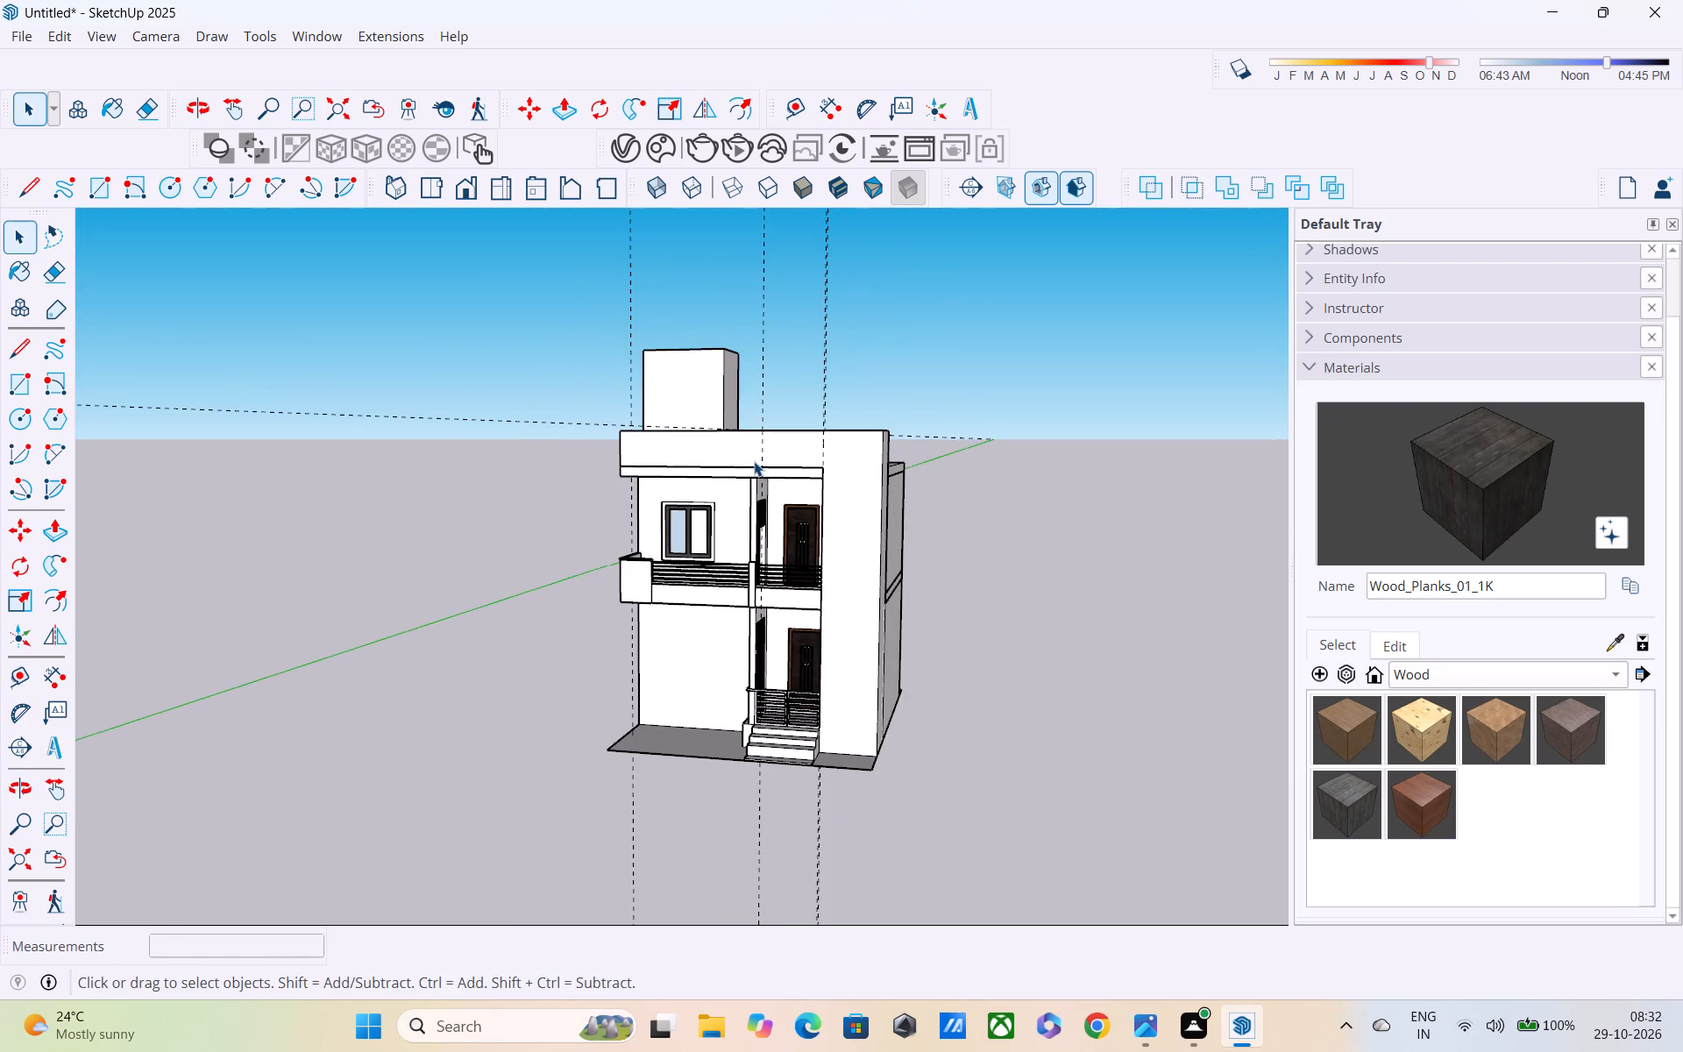
scroll(754, 461, down, 3)
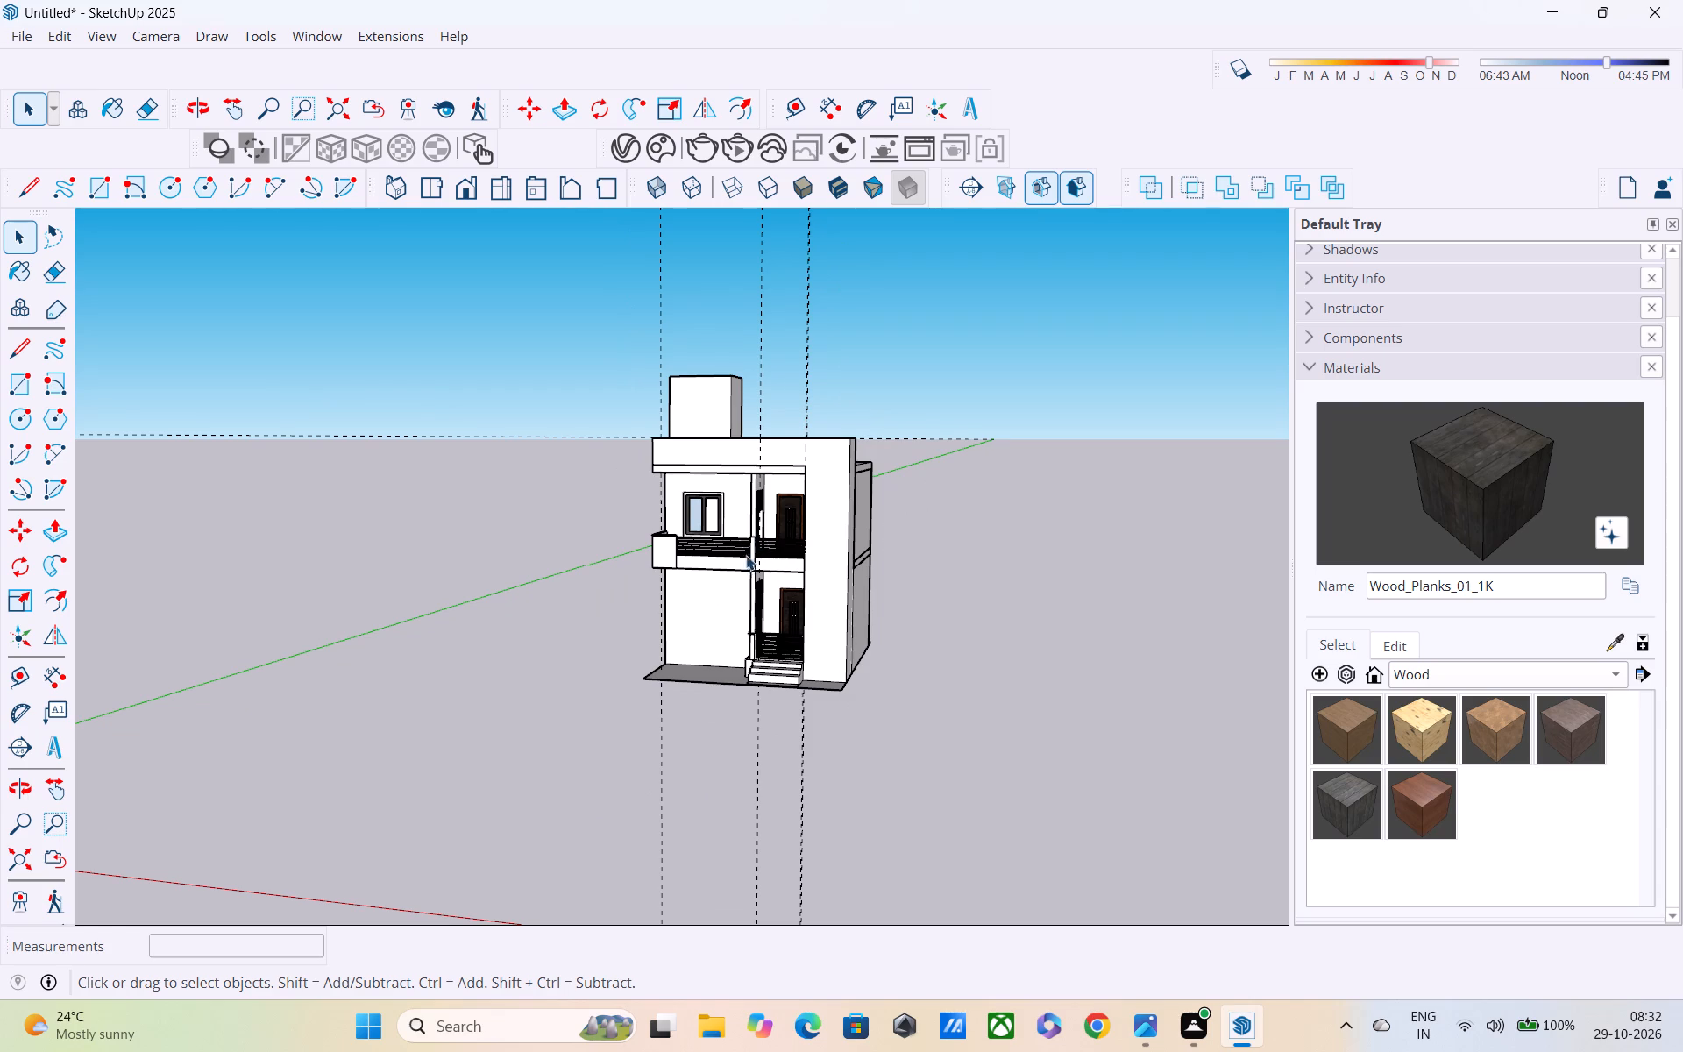
scroll(742, 625, down, 4)
middle_drag(724, 590, 759, 530)
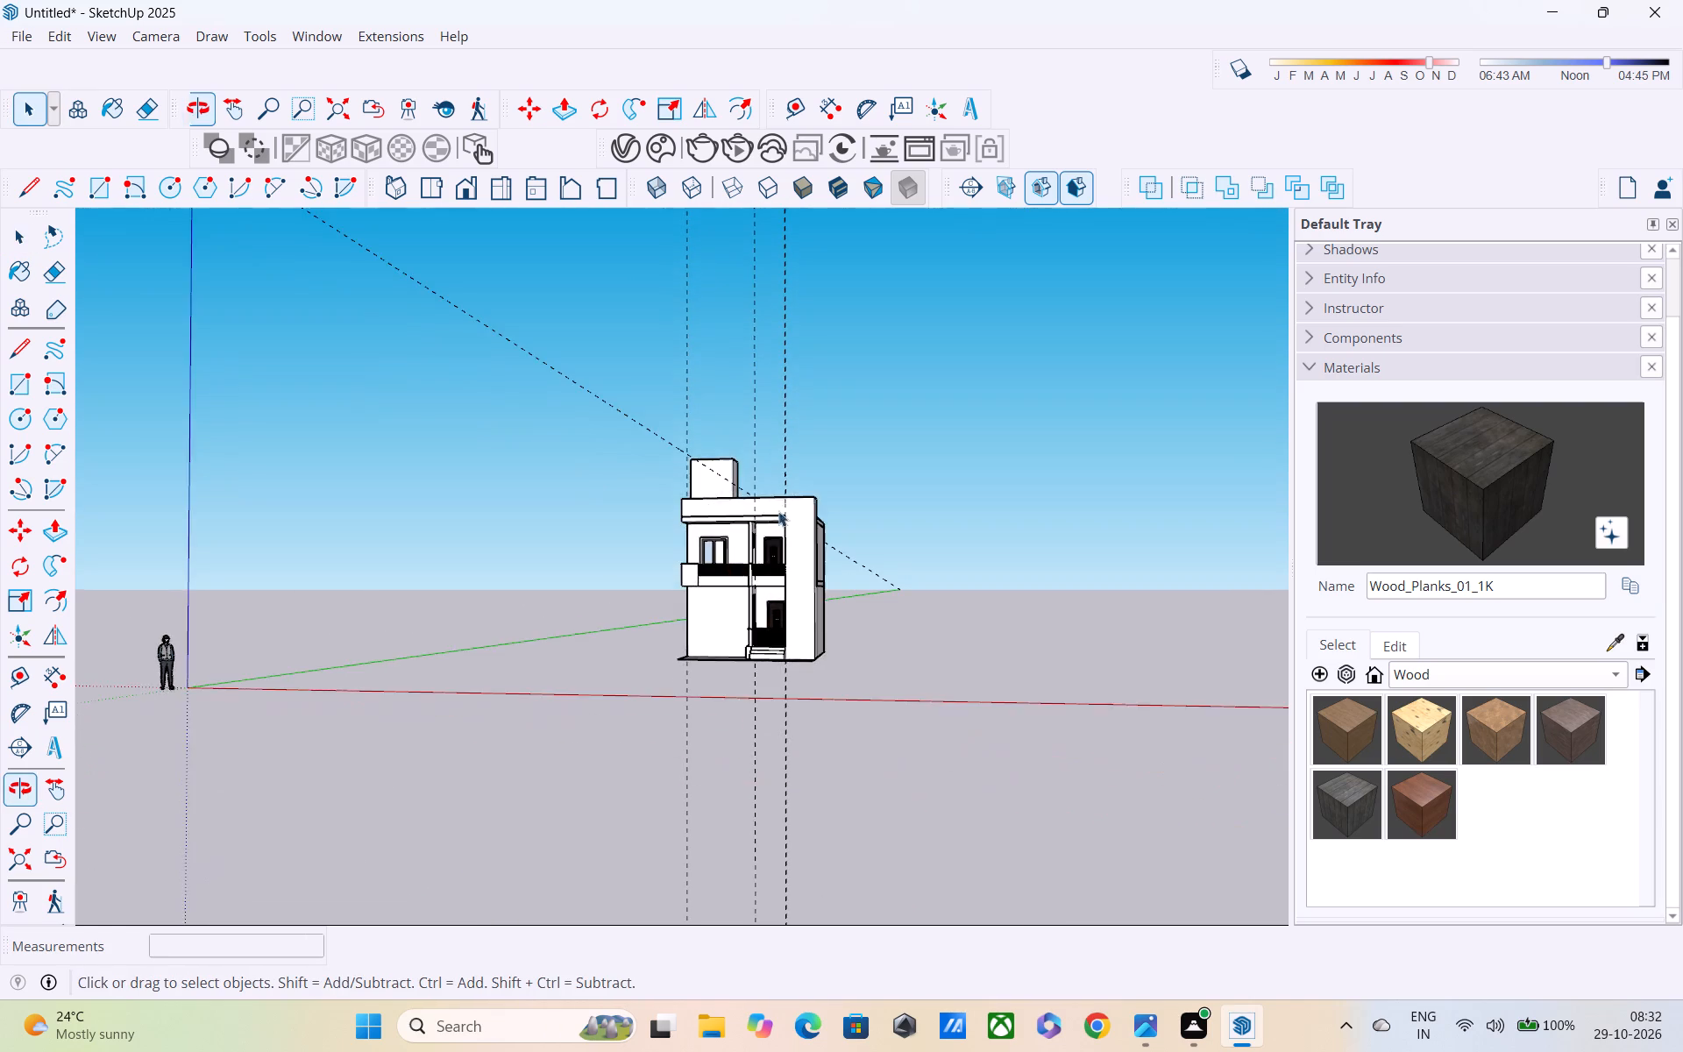
scroll(785, 494, up, 4)
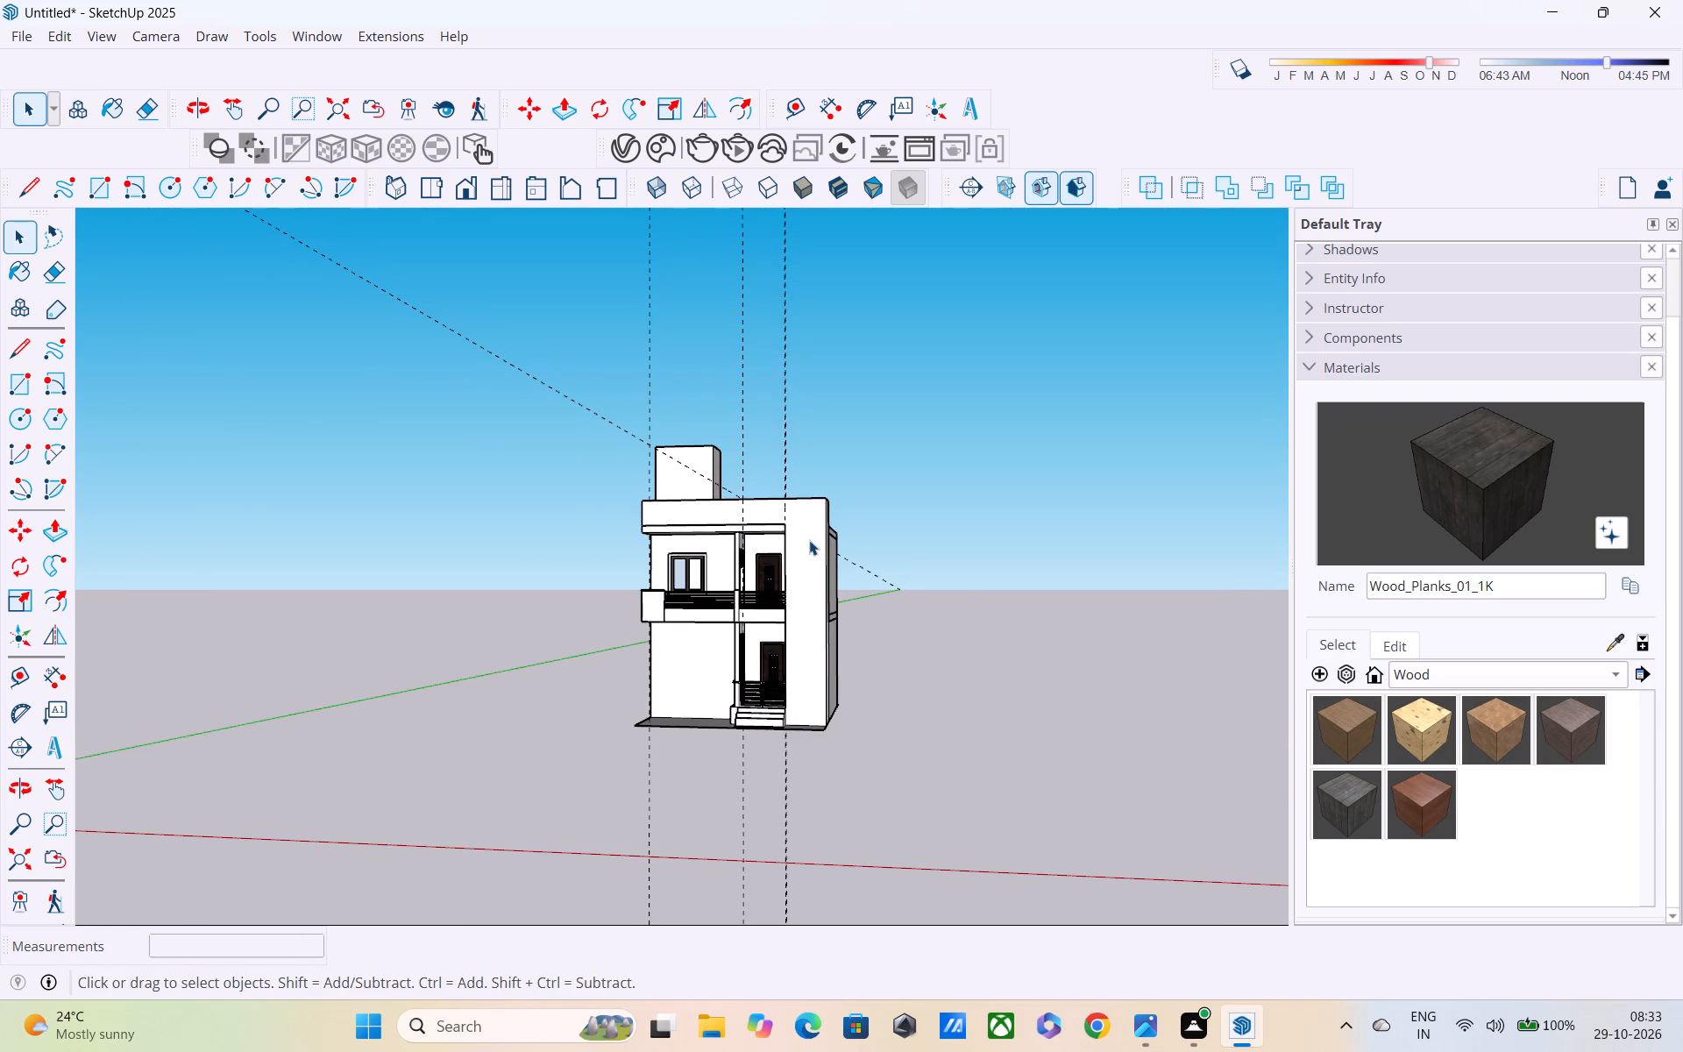
middle_drag(798, 487, 827, 535)
scroll(784, 509, up, 6)
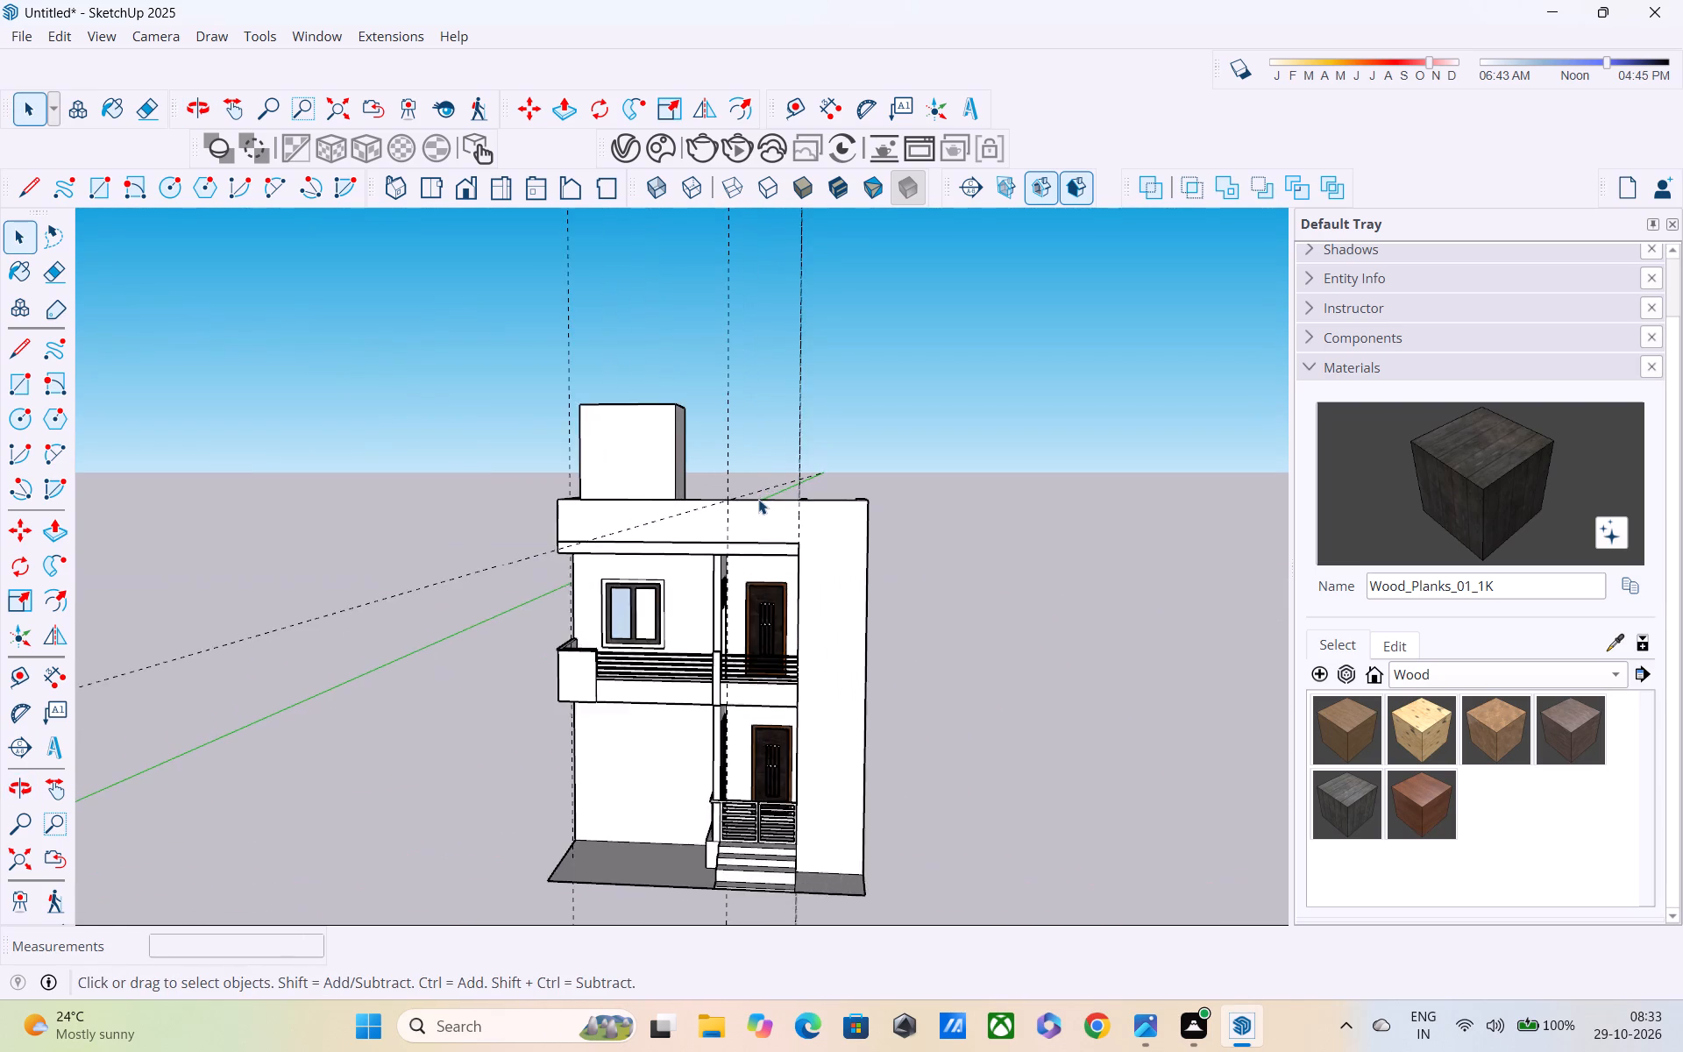
scroll(758, 499, up, 7)
key(t)
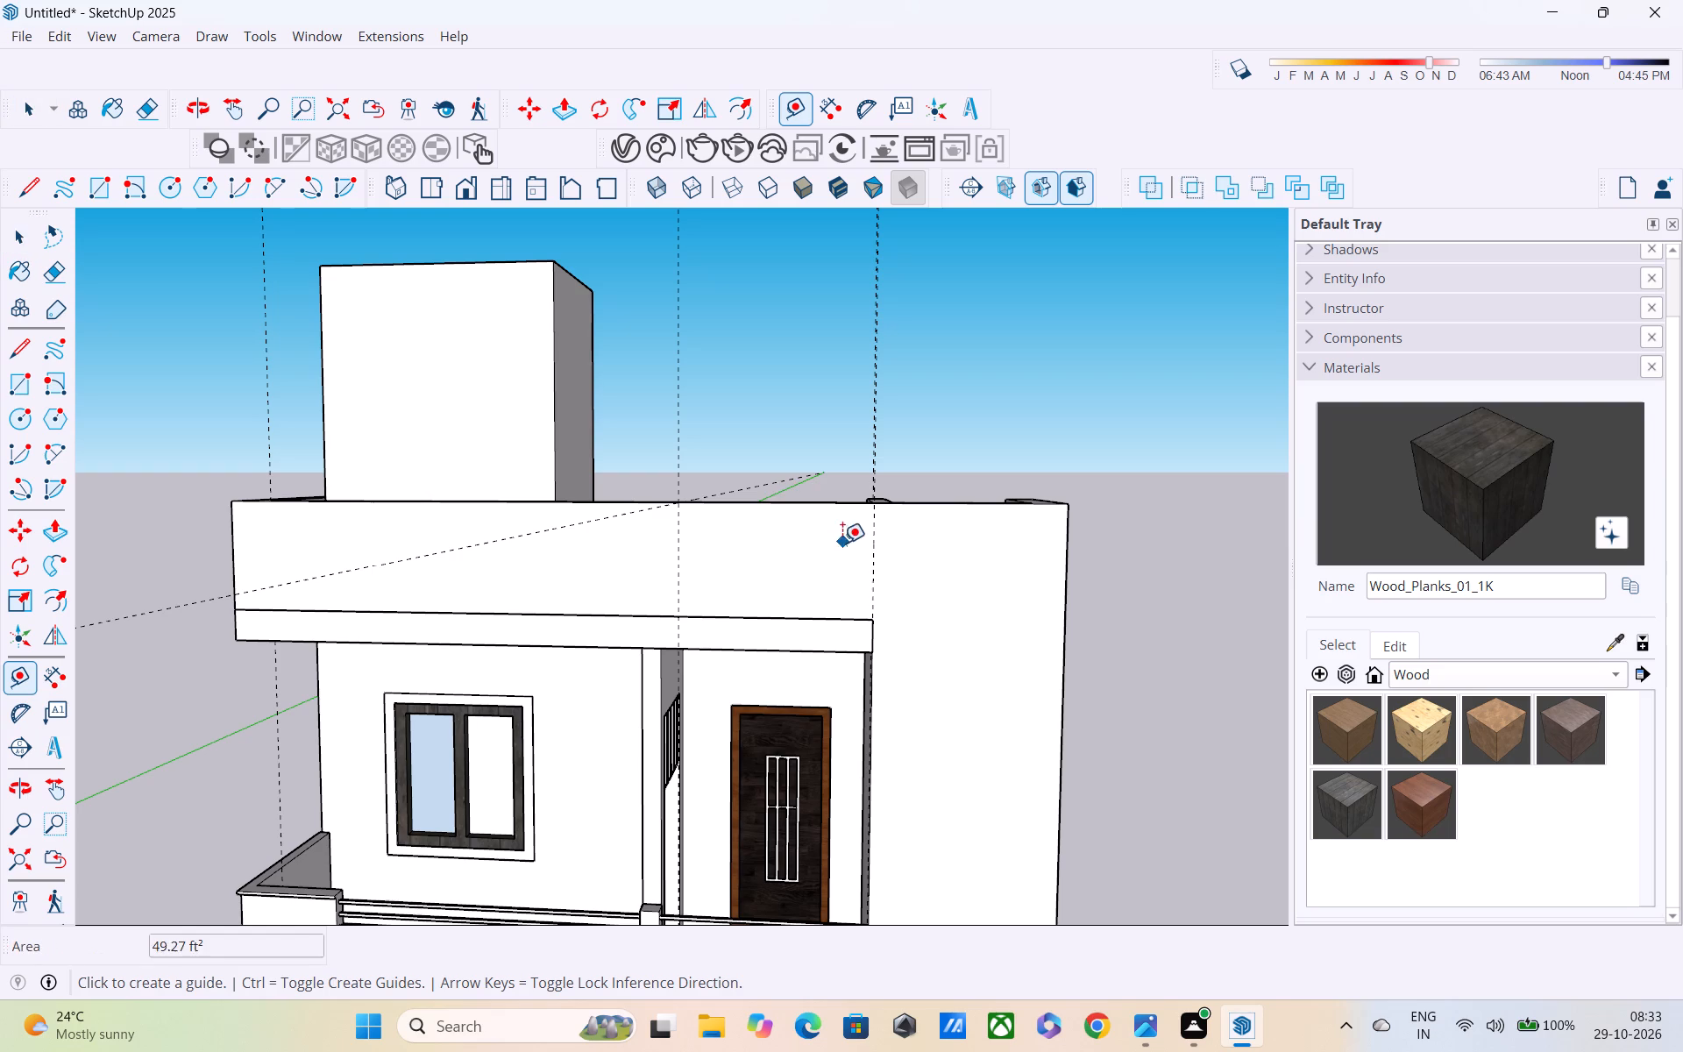
click(867, 582)
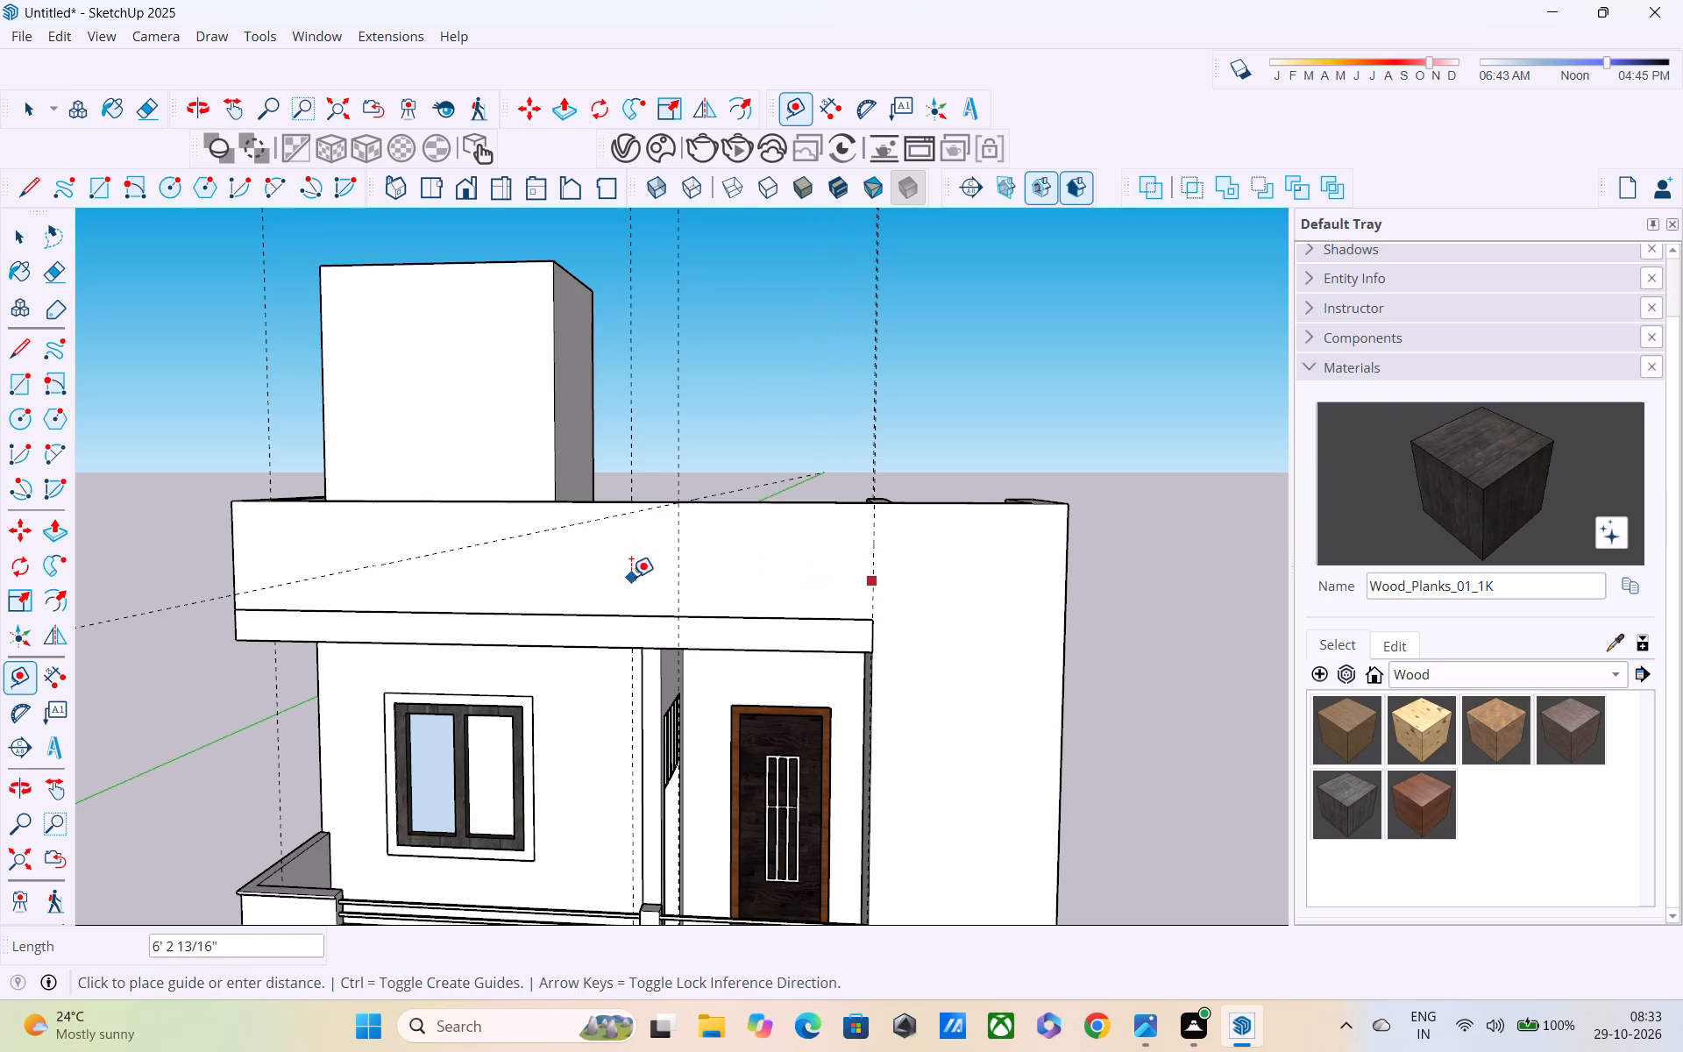
click(654, 654)
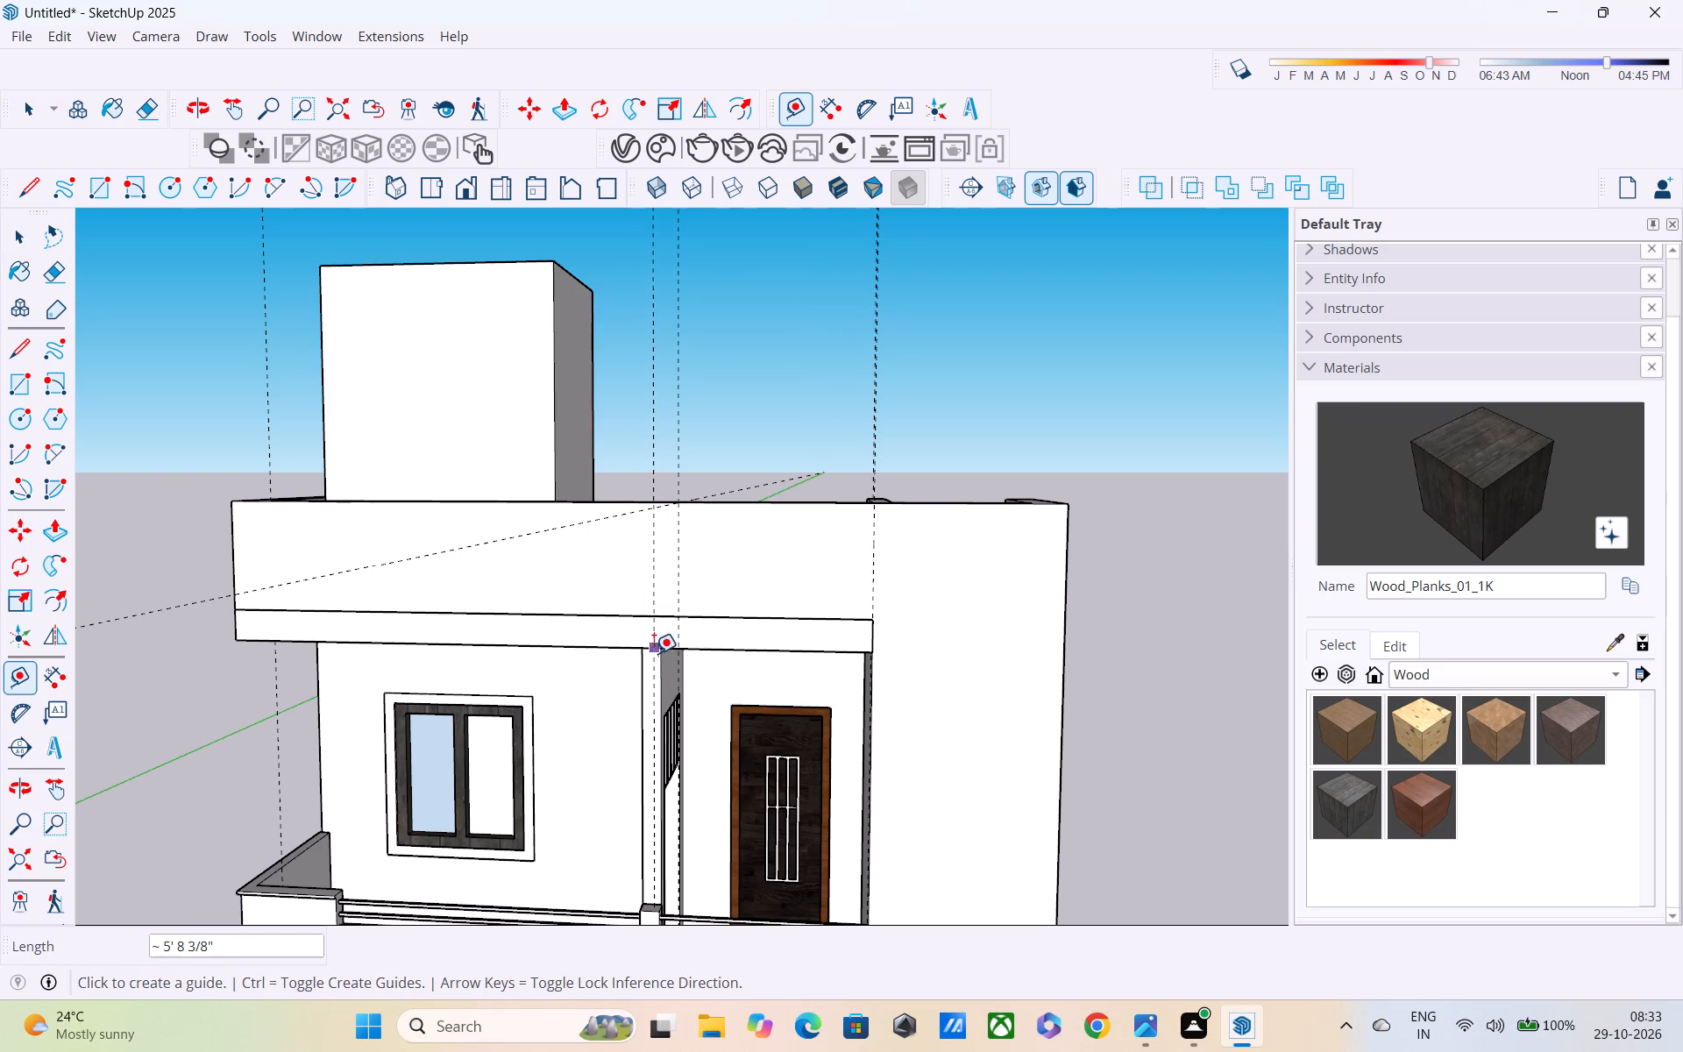
Delete the previous vertical guide on the front parapet, just beside the new one over the column.
key(space)
click(679, 532)
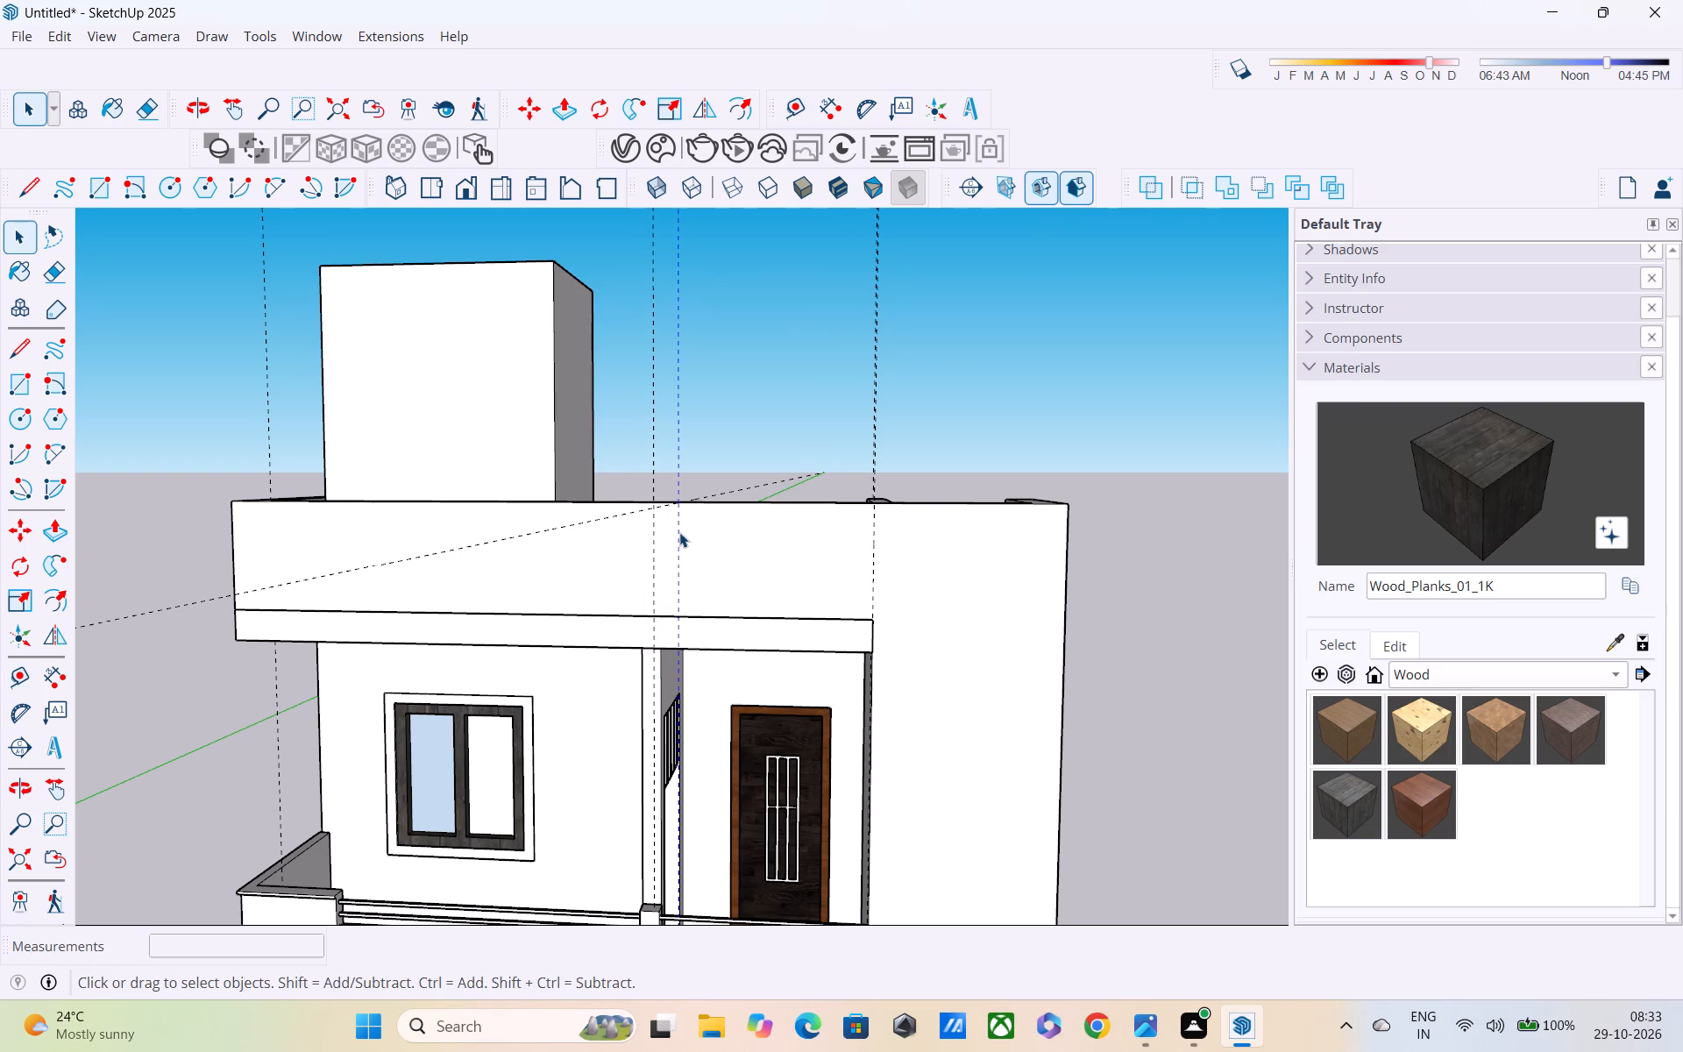
key(Delete)
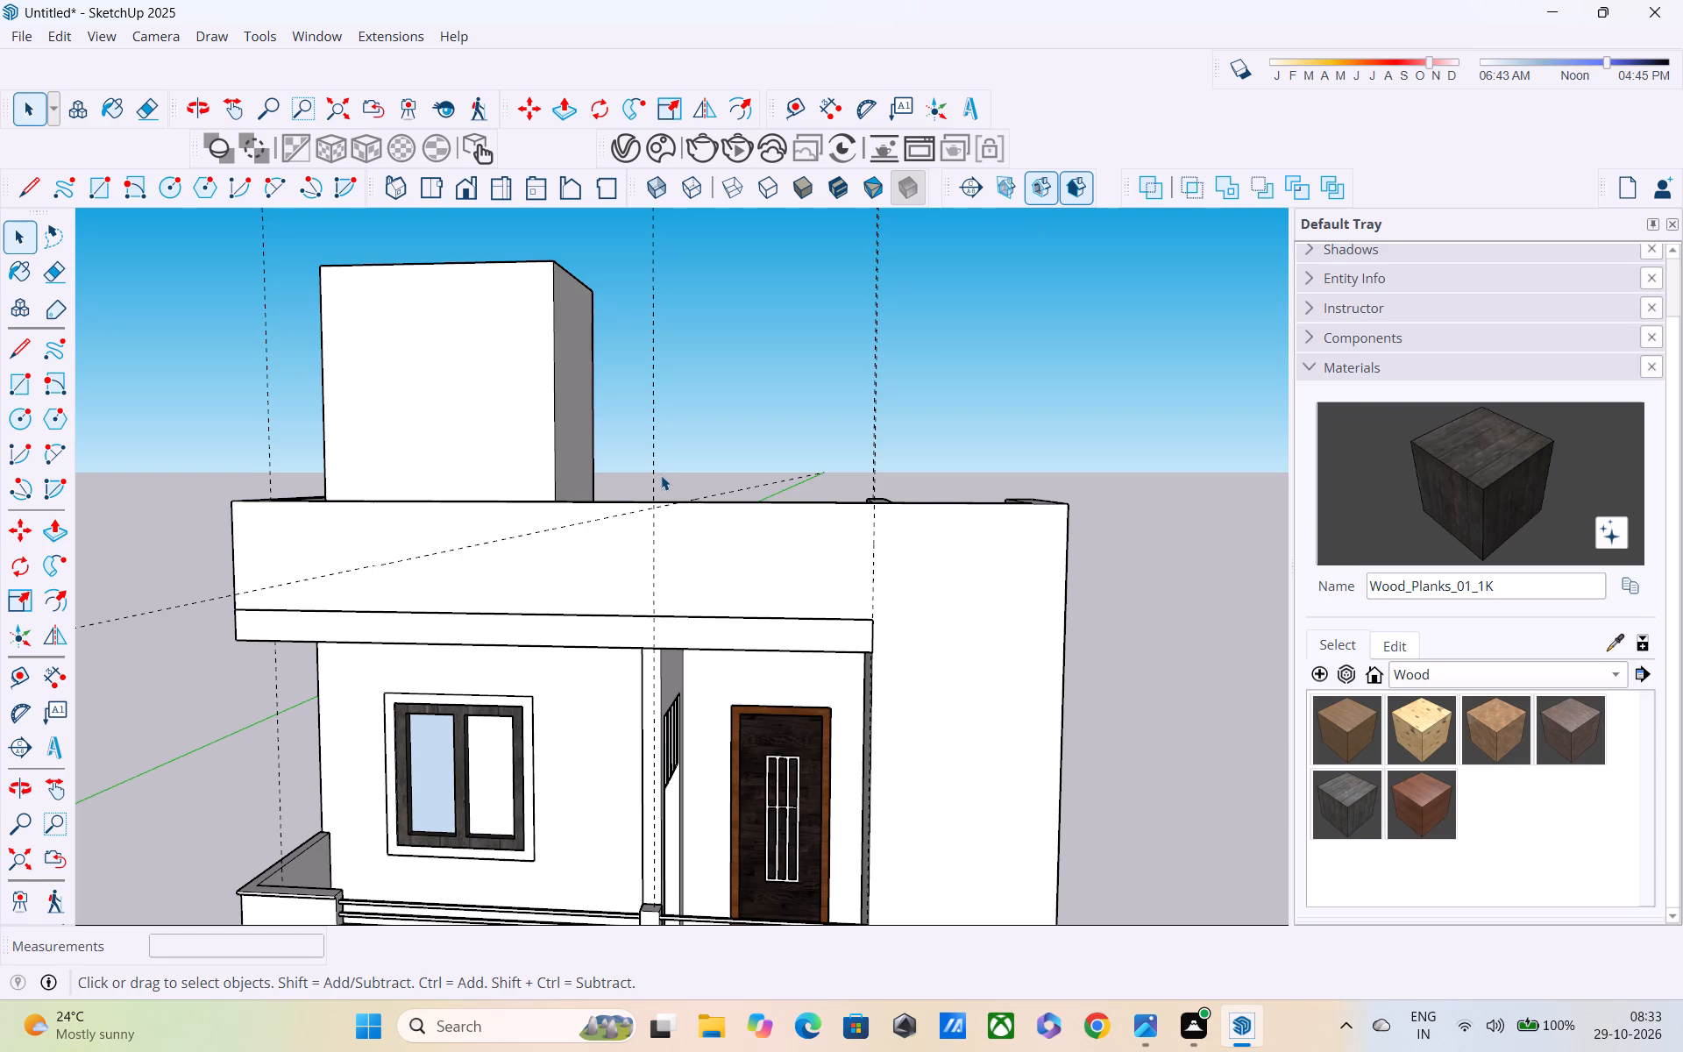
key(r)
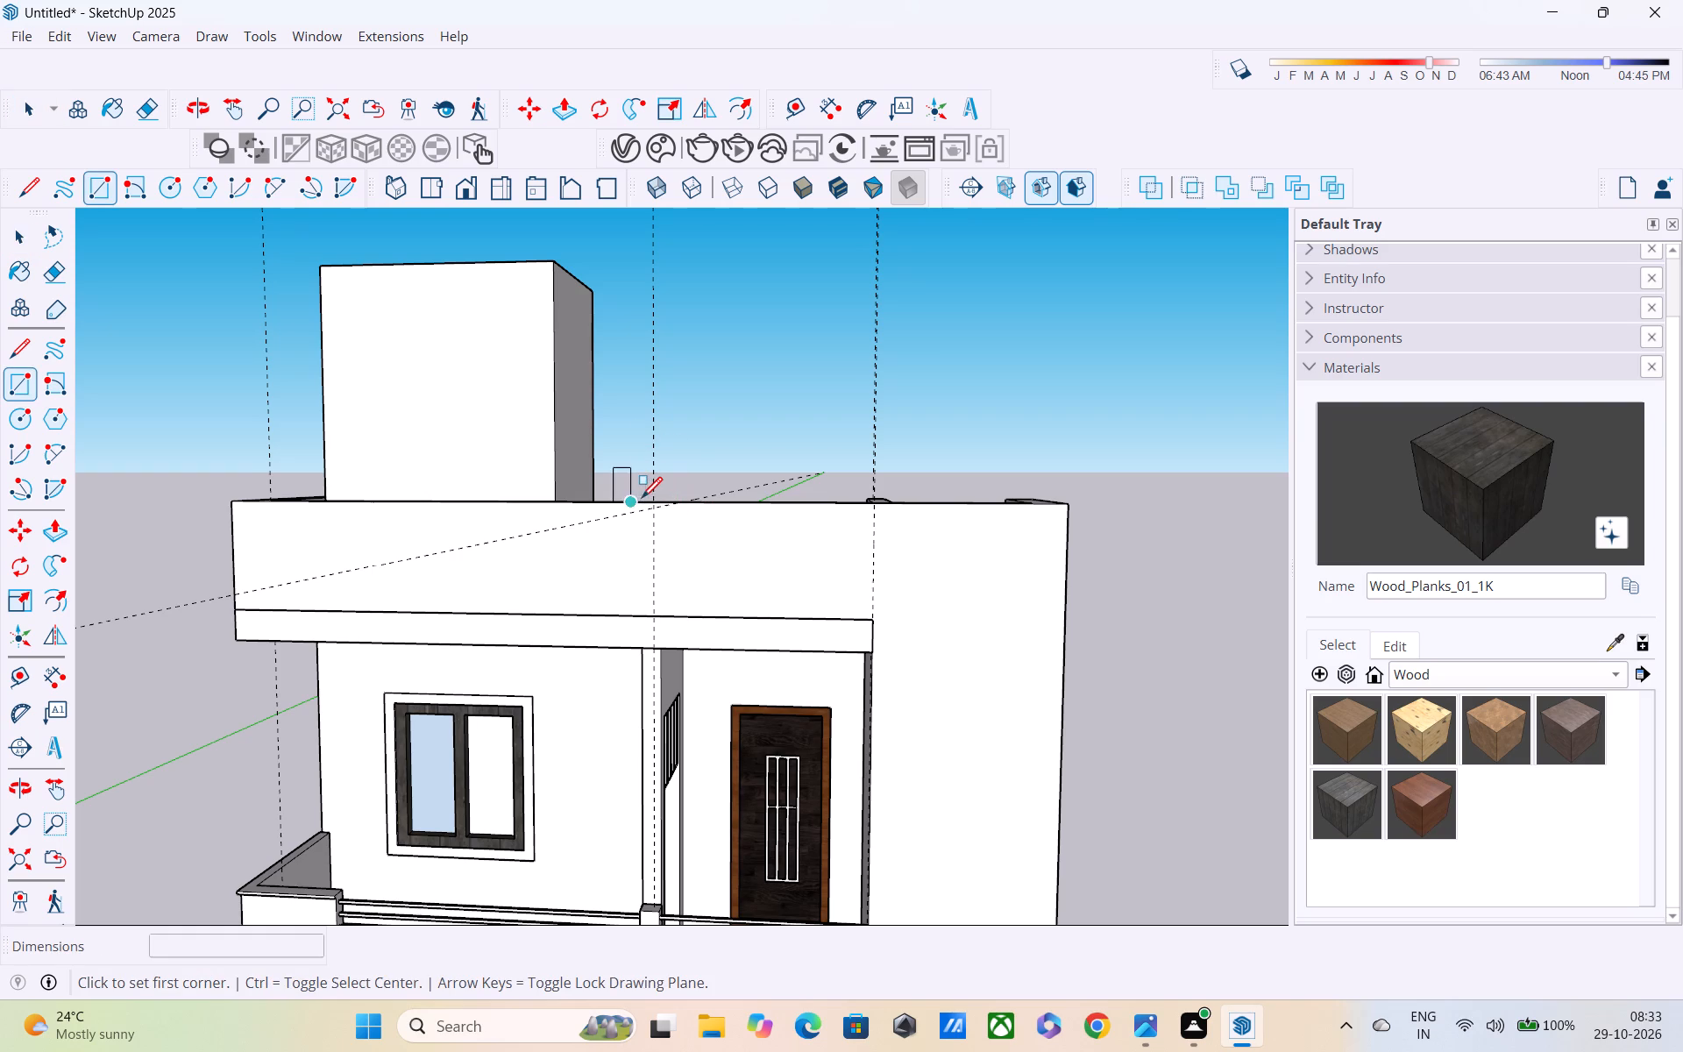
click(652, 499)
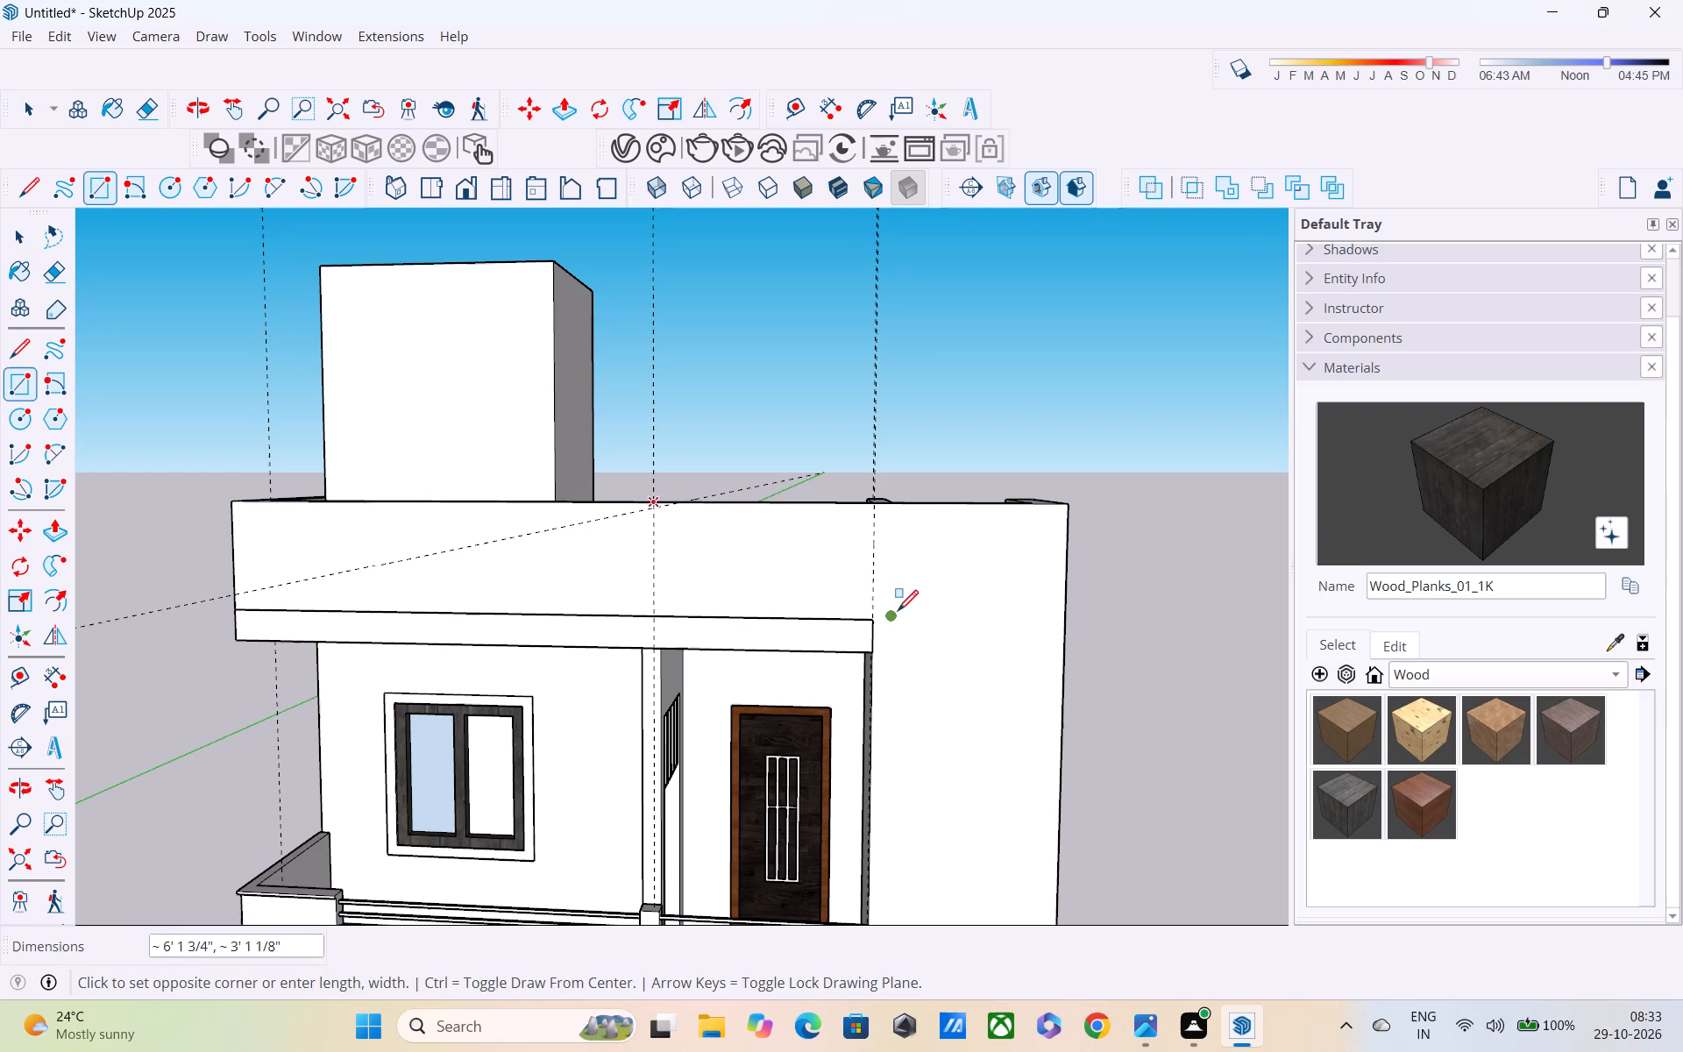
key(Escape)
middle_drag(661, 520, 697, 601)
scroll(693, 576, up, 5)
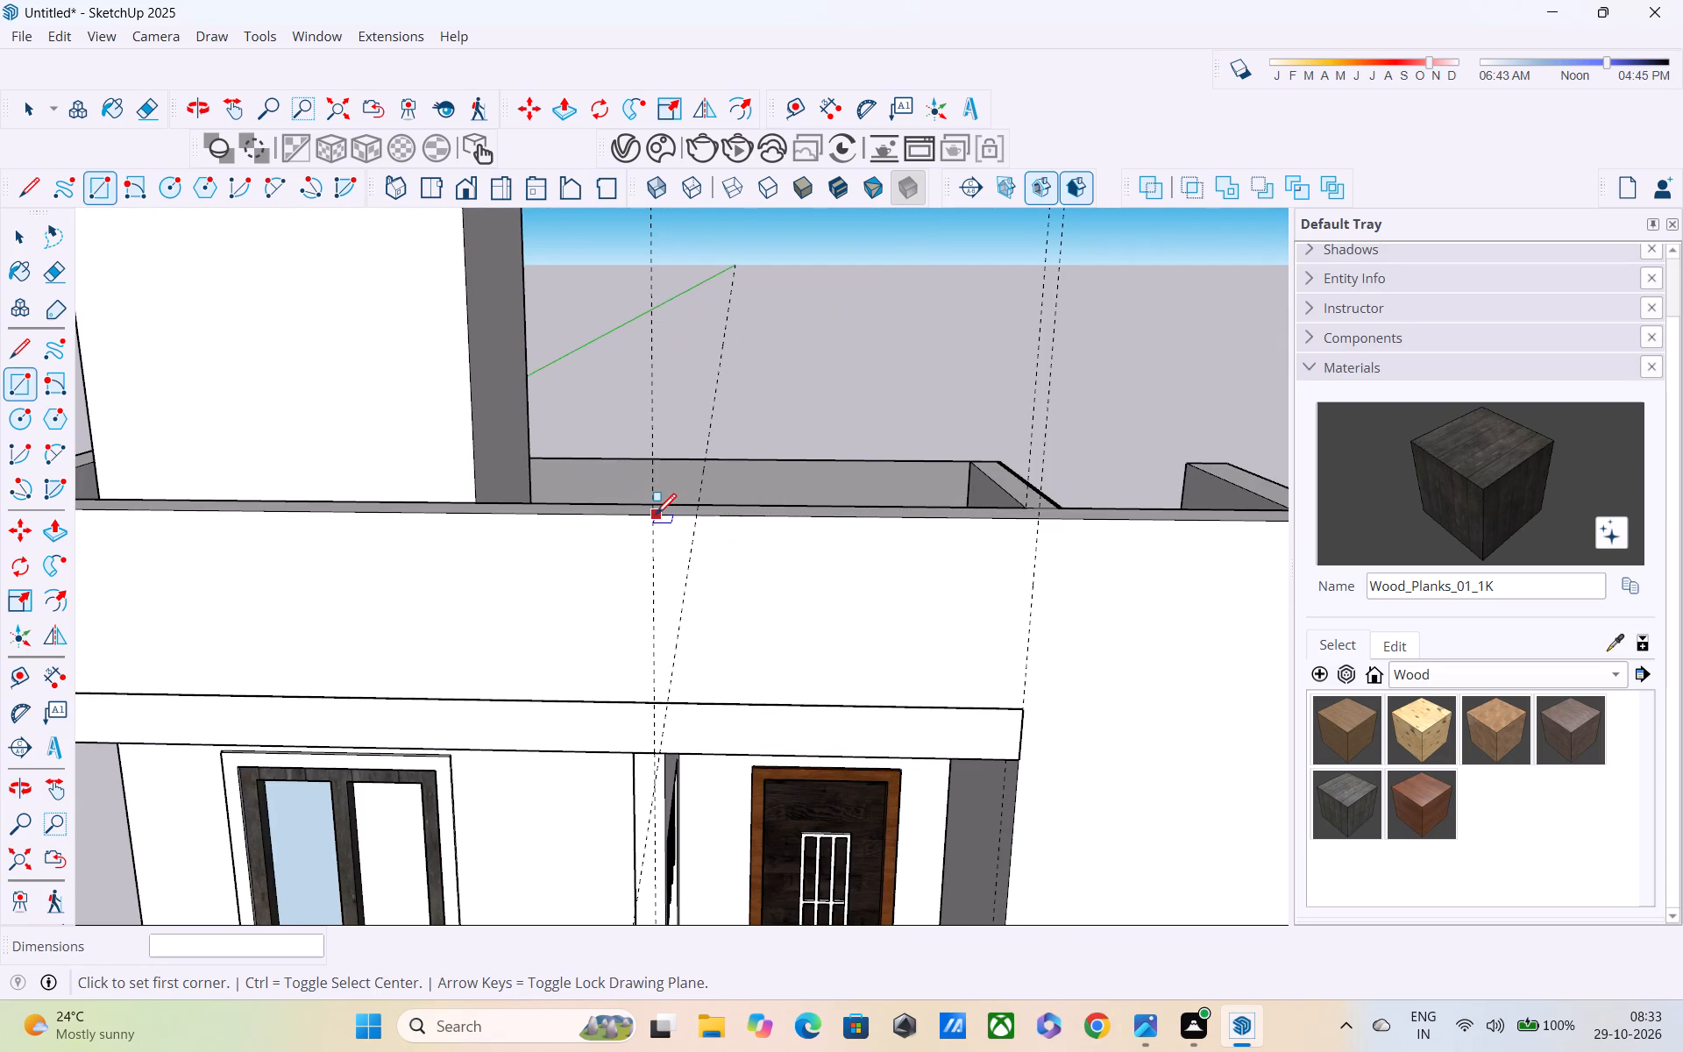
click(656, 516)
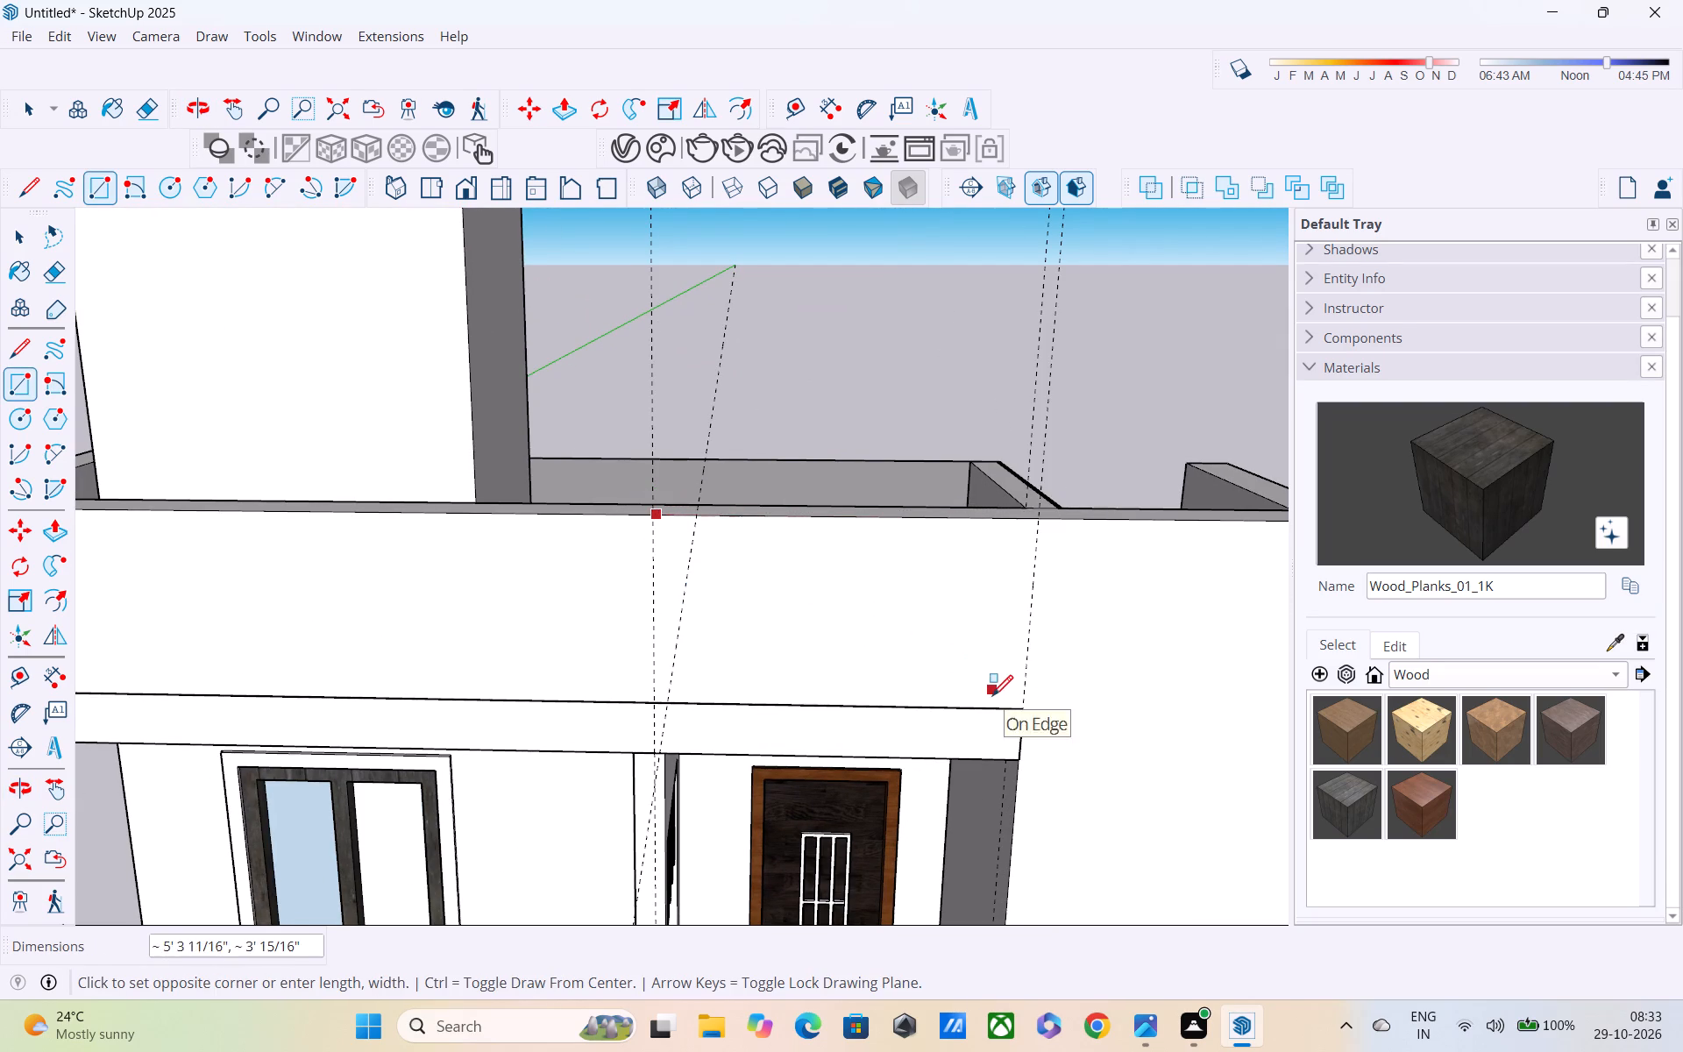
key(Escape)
Draw a rectangle about 5' 8" by 3' on the front parapet between the two vertical guides, from the top edge to the slab line.
middle_drag(809, 679, 1296, 464)
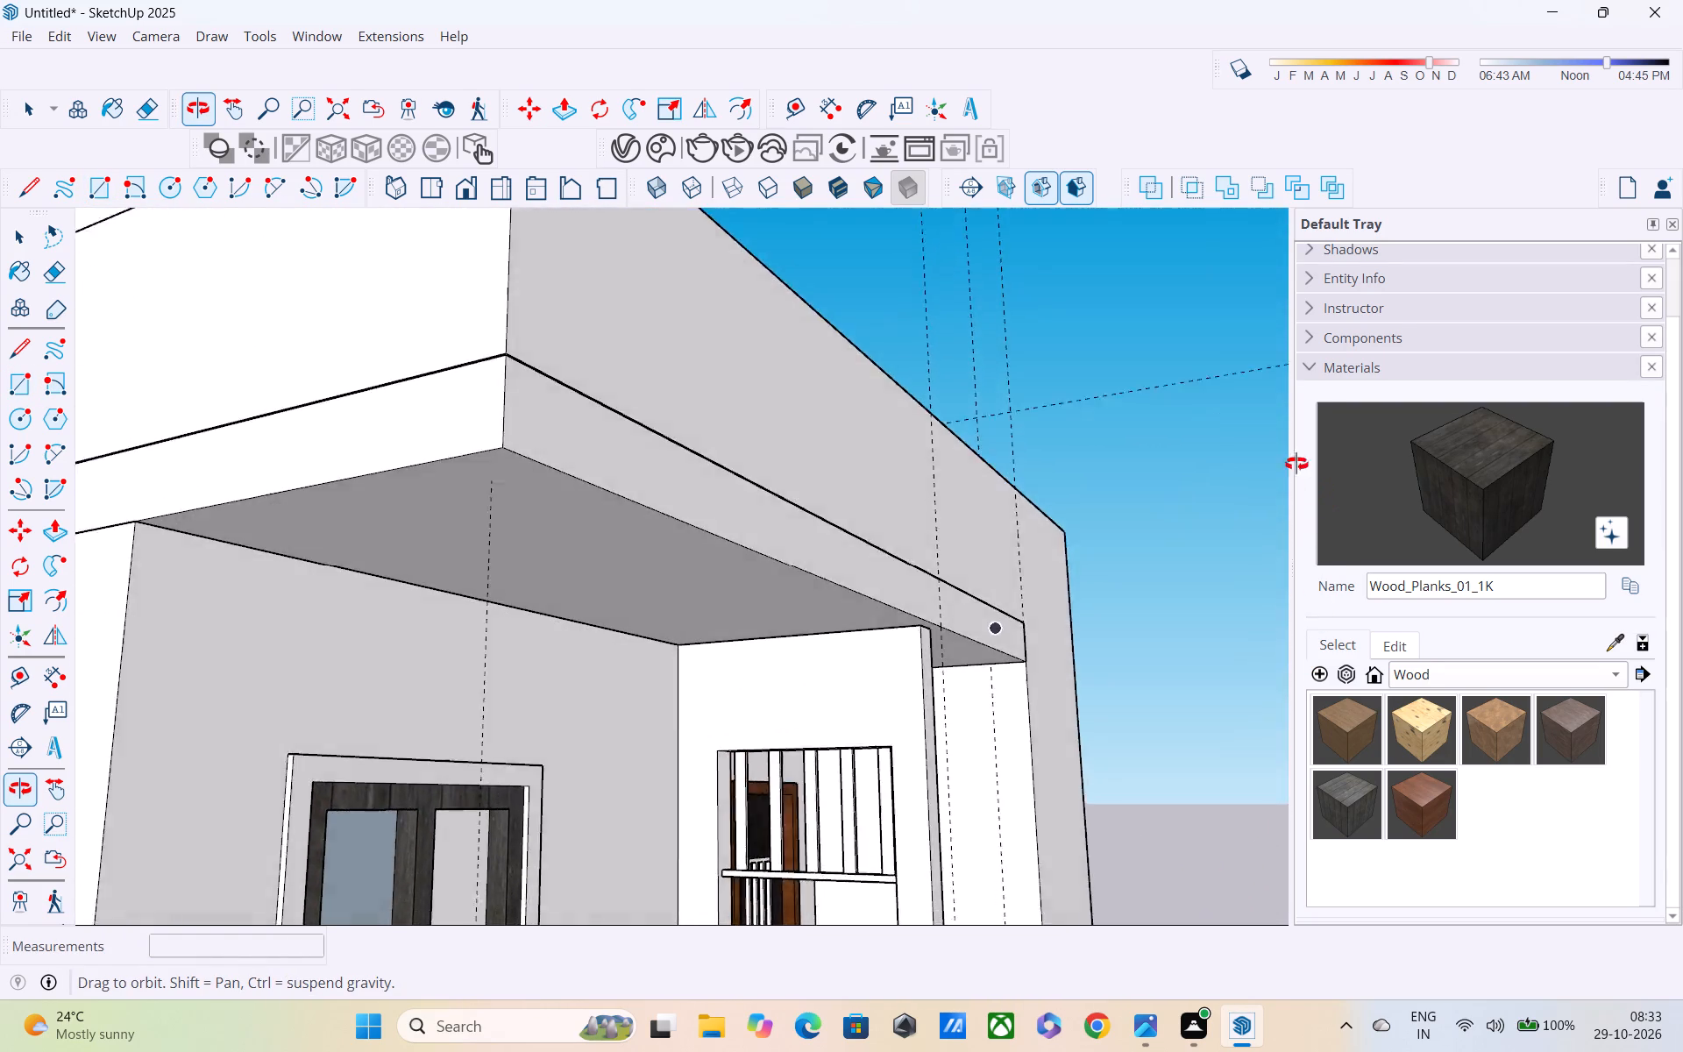
middle_drag(1296, 464, 1081, 419)
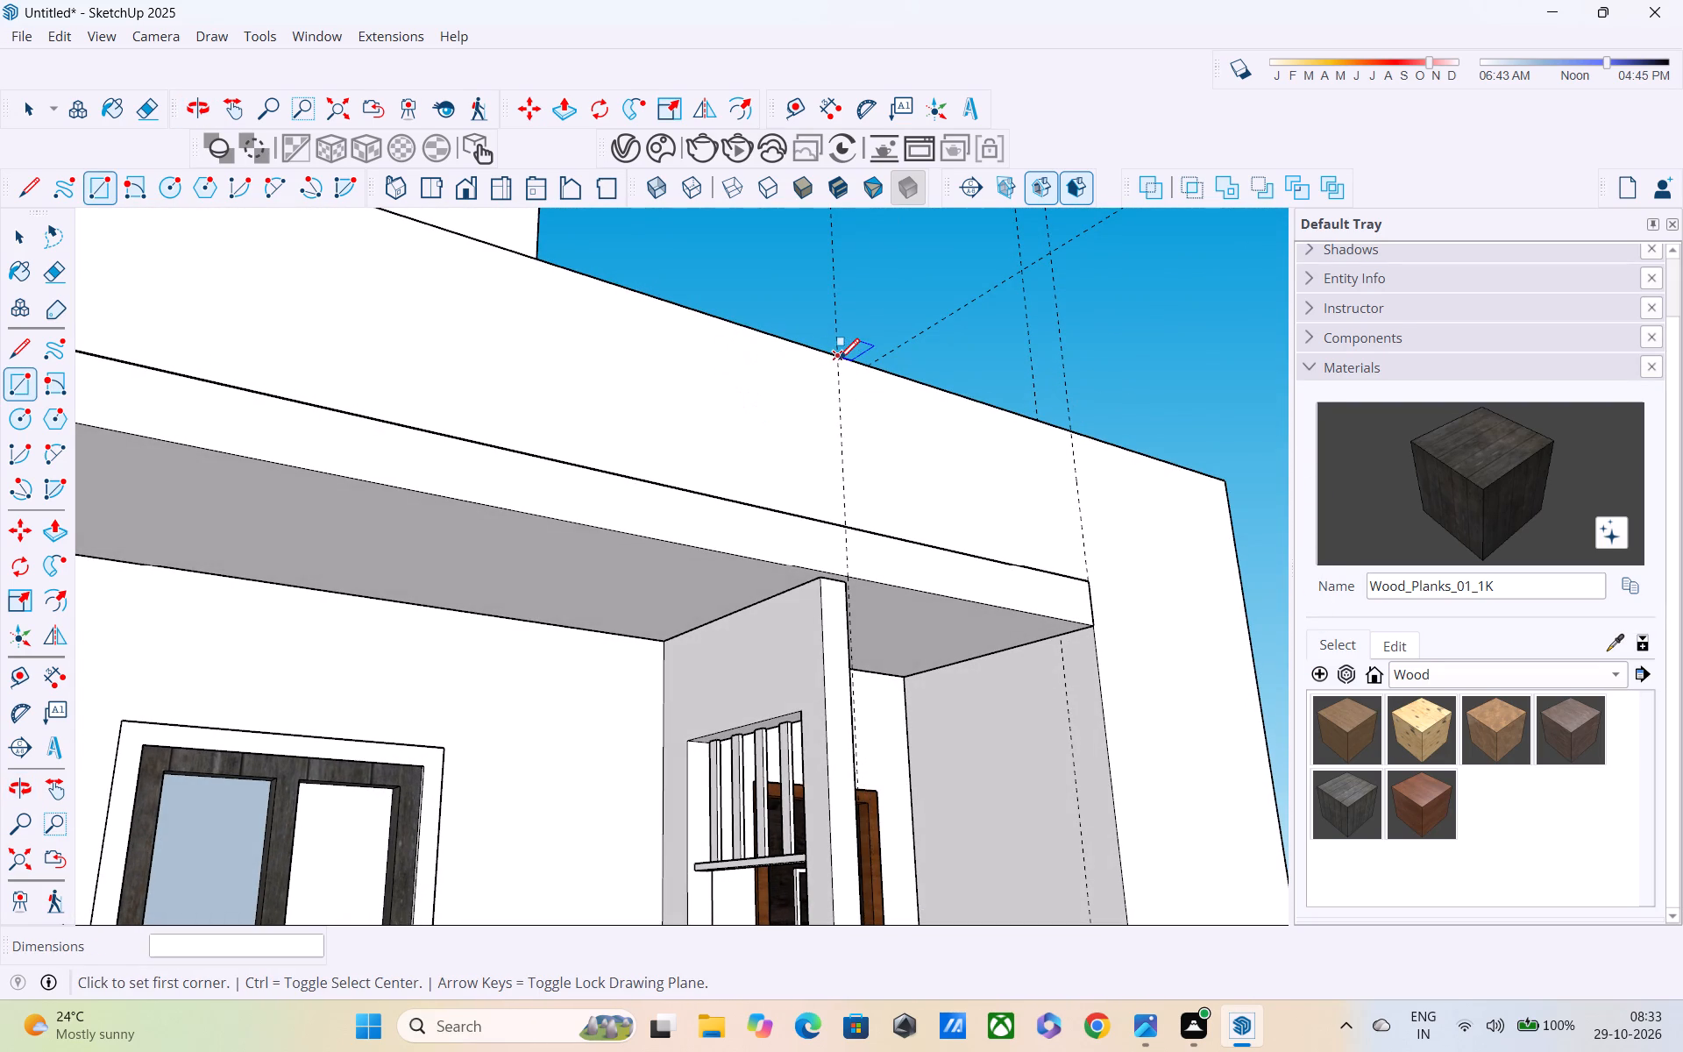
click(840, 360)
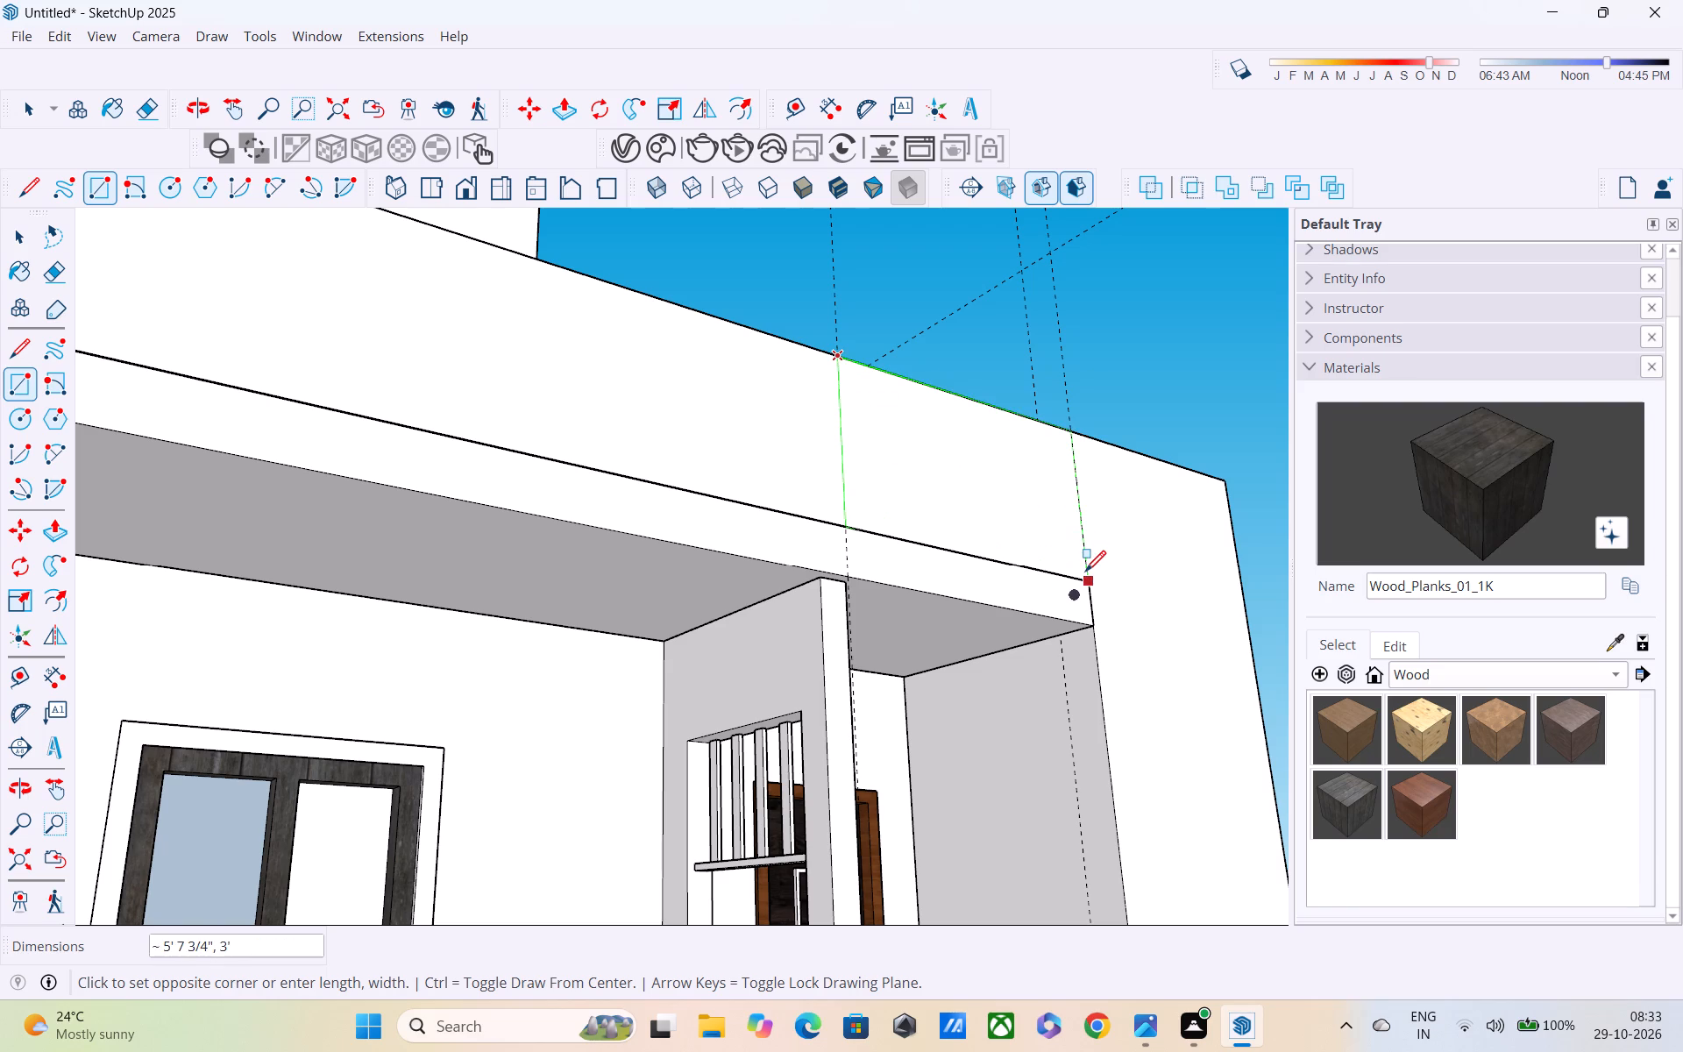
click(1085, 573)
middle_drag(1073, 575, 756, 615)
scroll(742, 586, down, 5)
key(space)
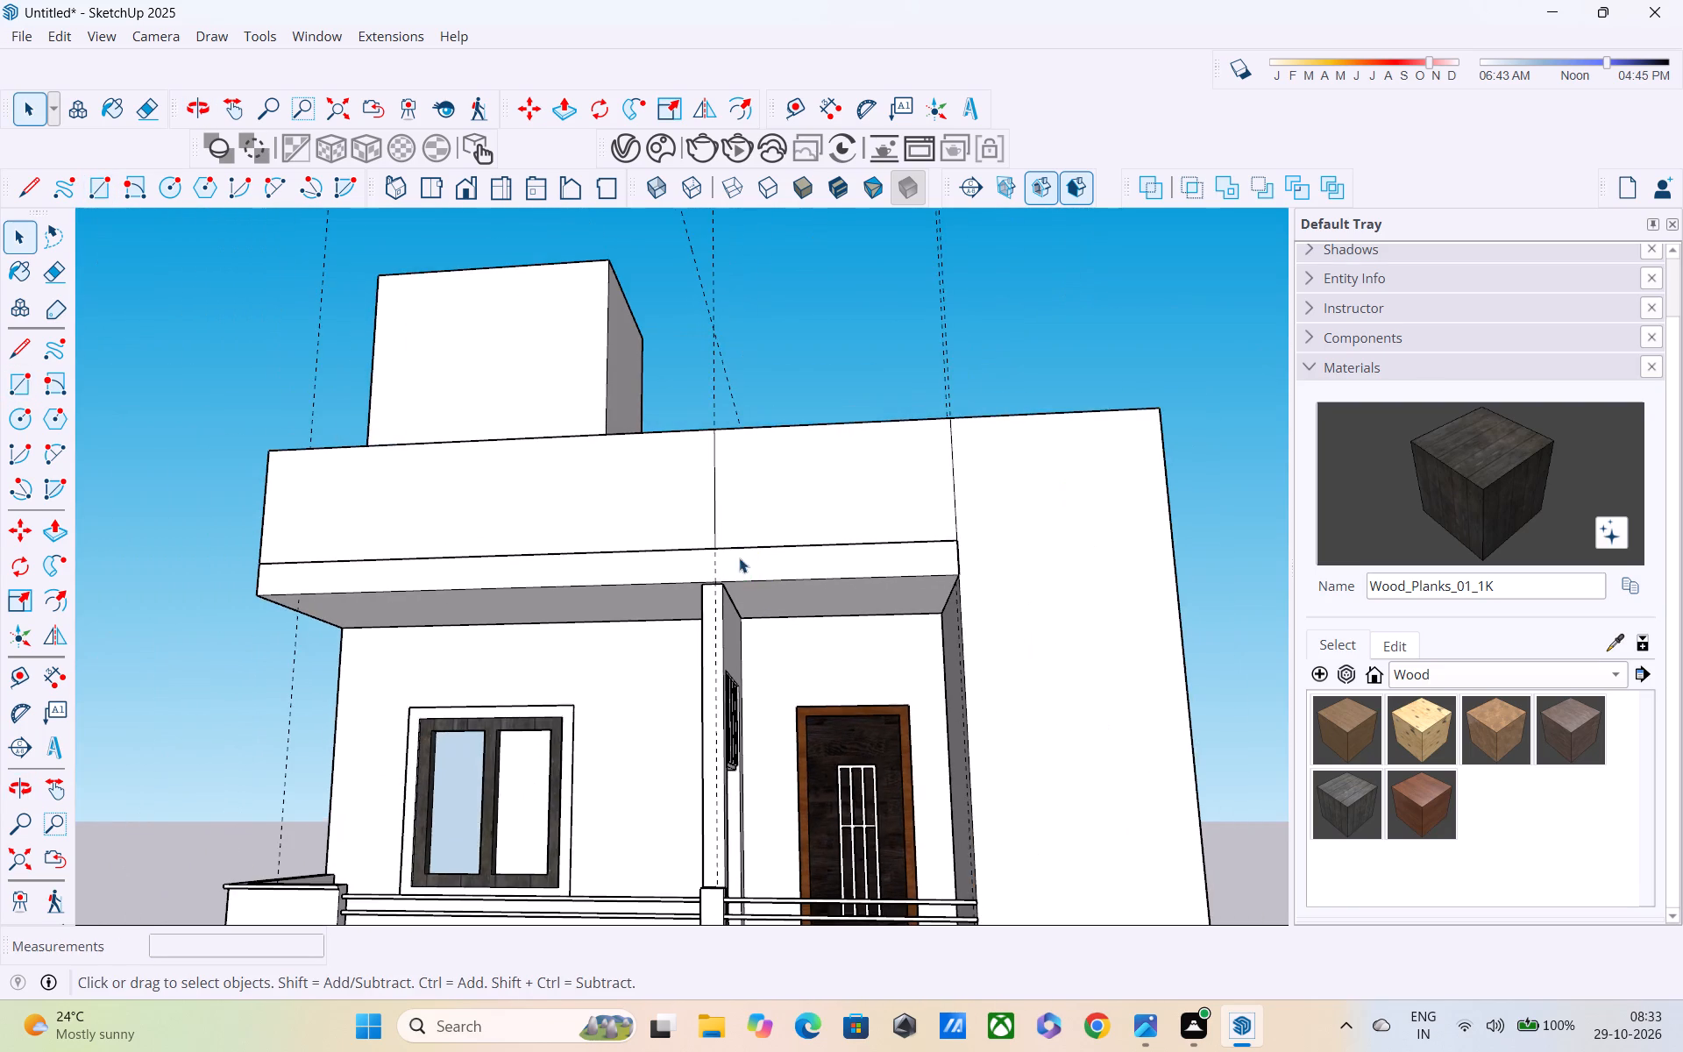
Delete the roof guide that runs back from the front parapet, parallel to the U-shaped parapet's short wall.
scroll(739, 565, down, 1)
scroll(766, 671, up, 1)
middle_drag(736, 586, 785, 860)
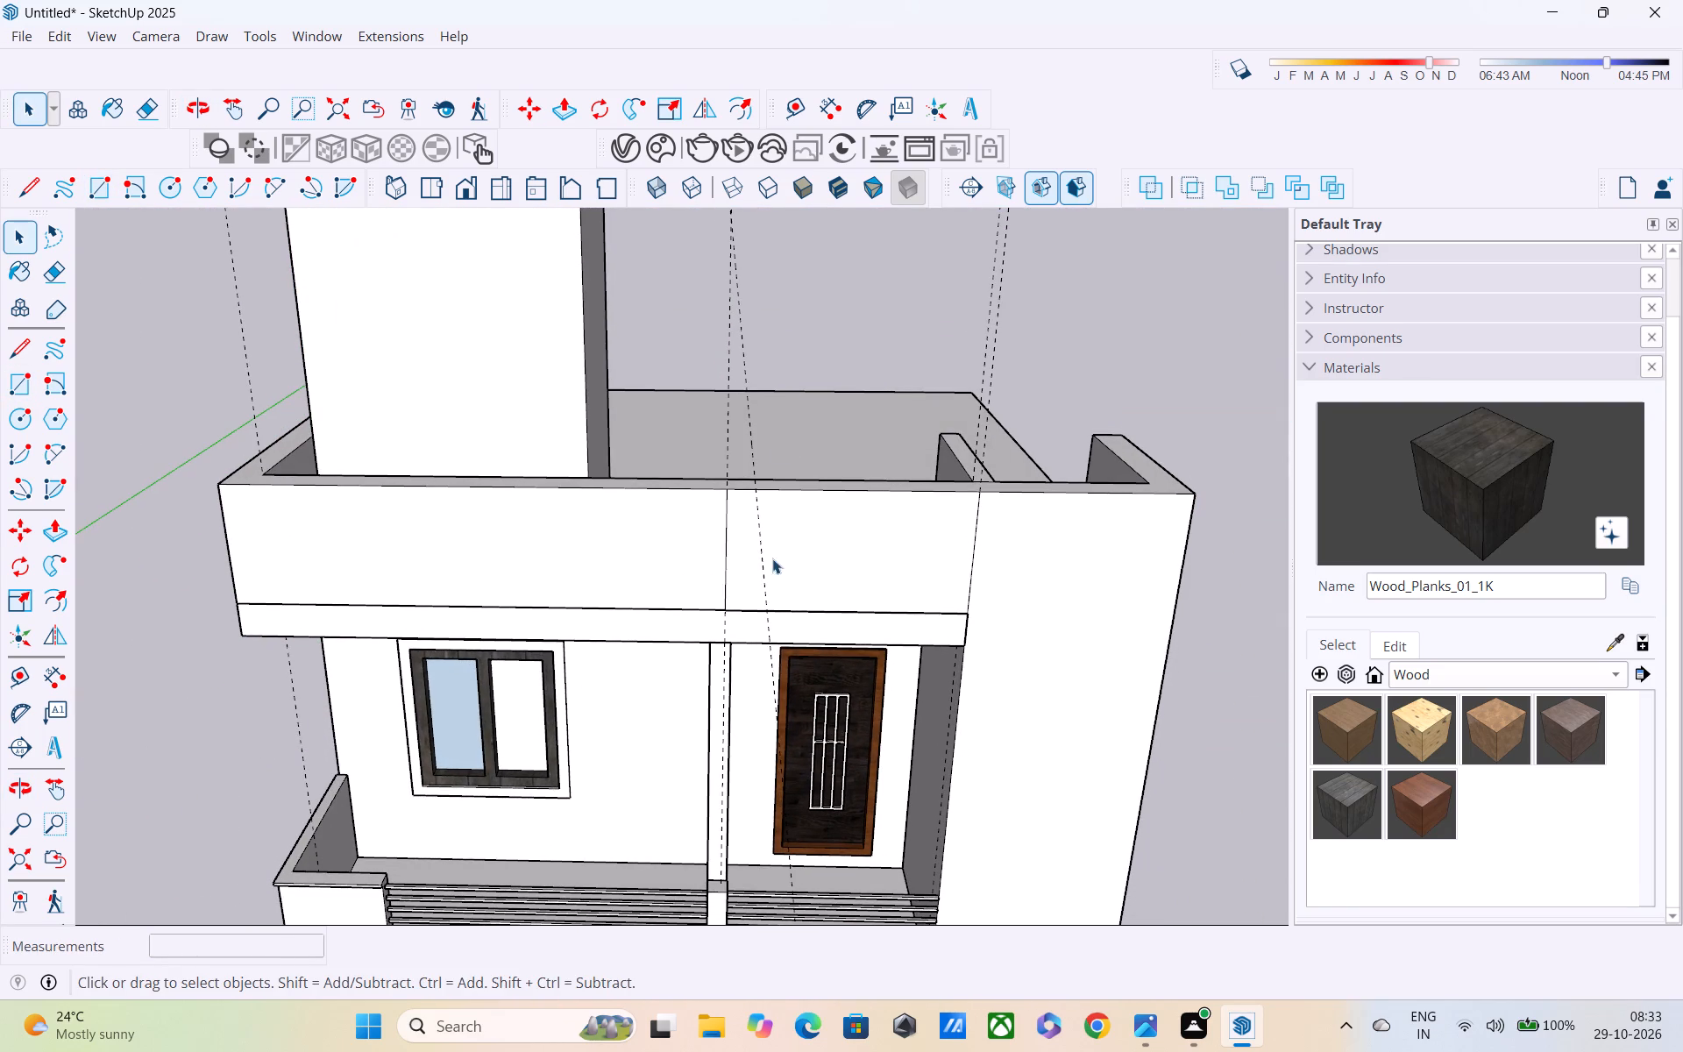
click(744, 350)
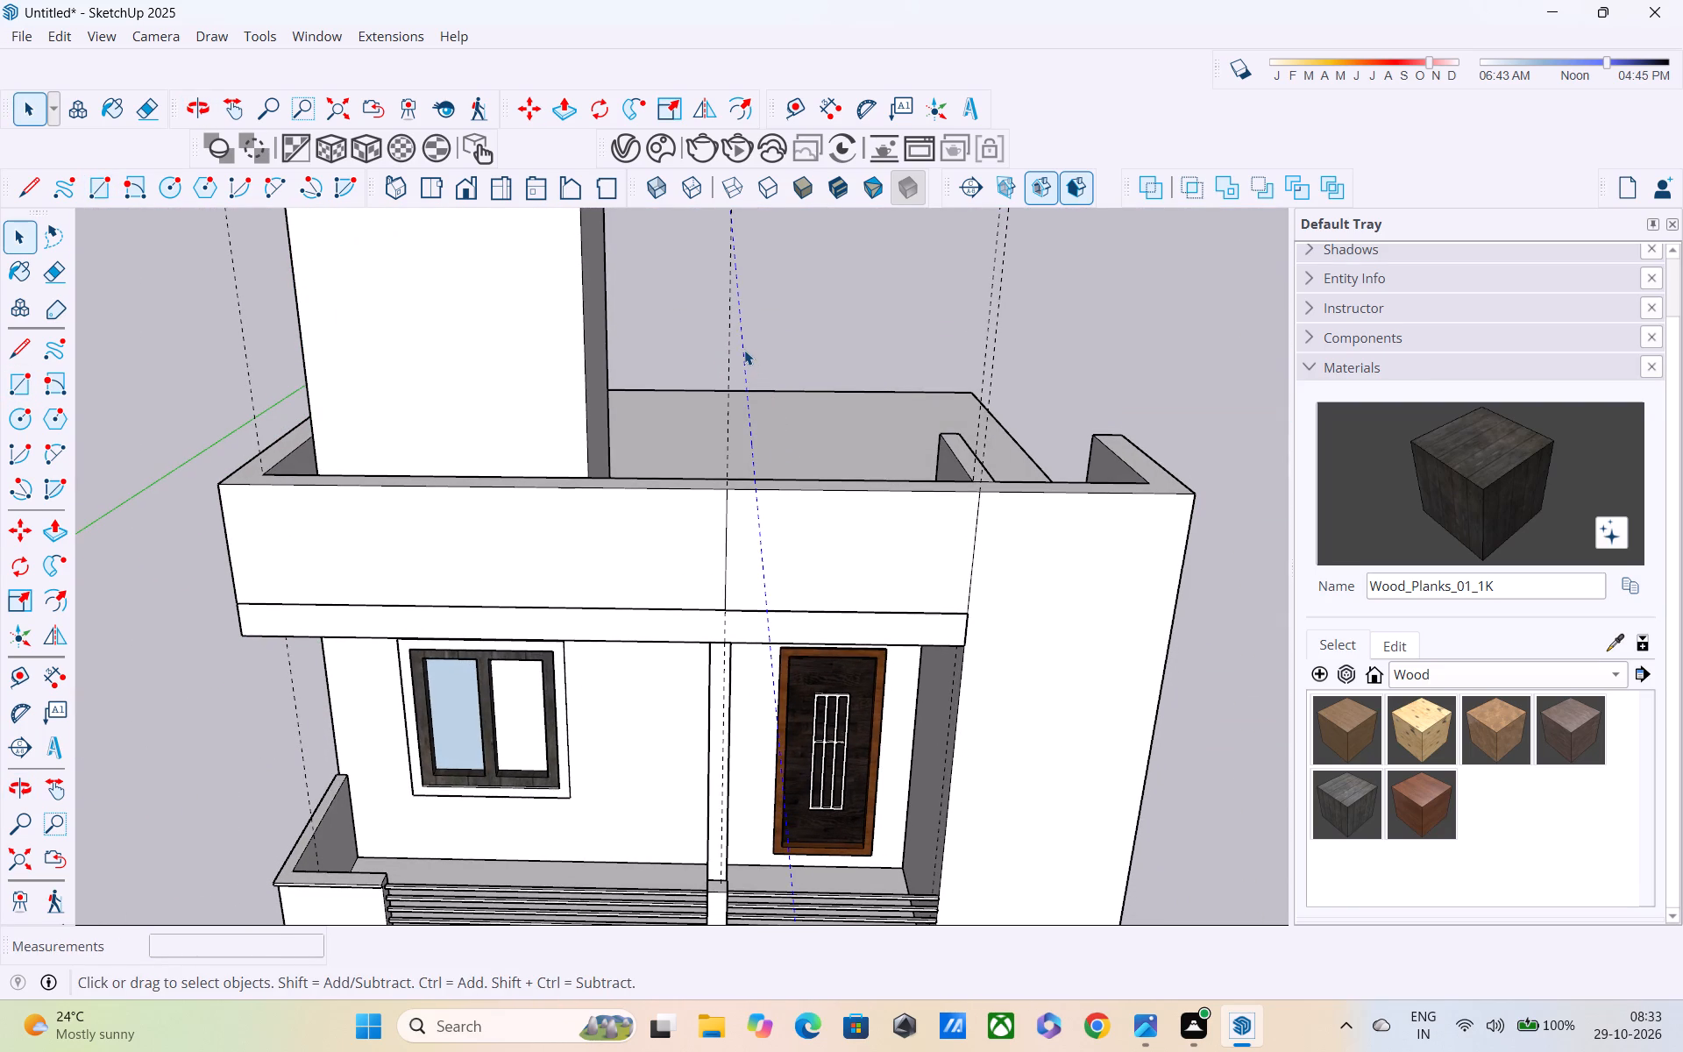
key(Delete)
Offset the outline of the front parapet rectangle inward by 4" to form a frame.
scroll(740, 285, down, 5)
middle_drag(742, 296, 736, 63)
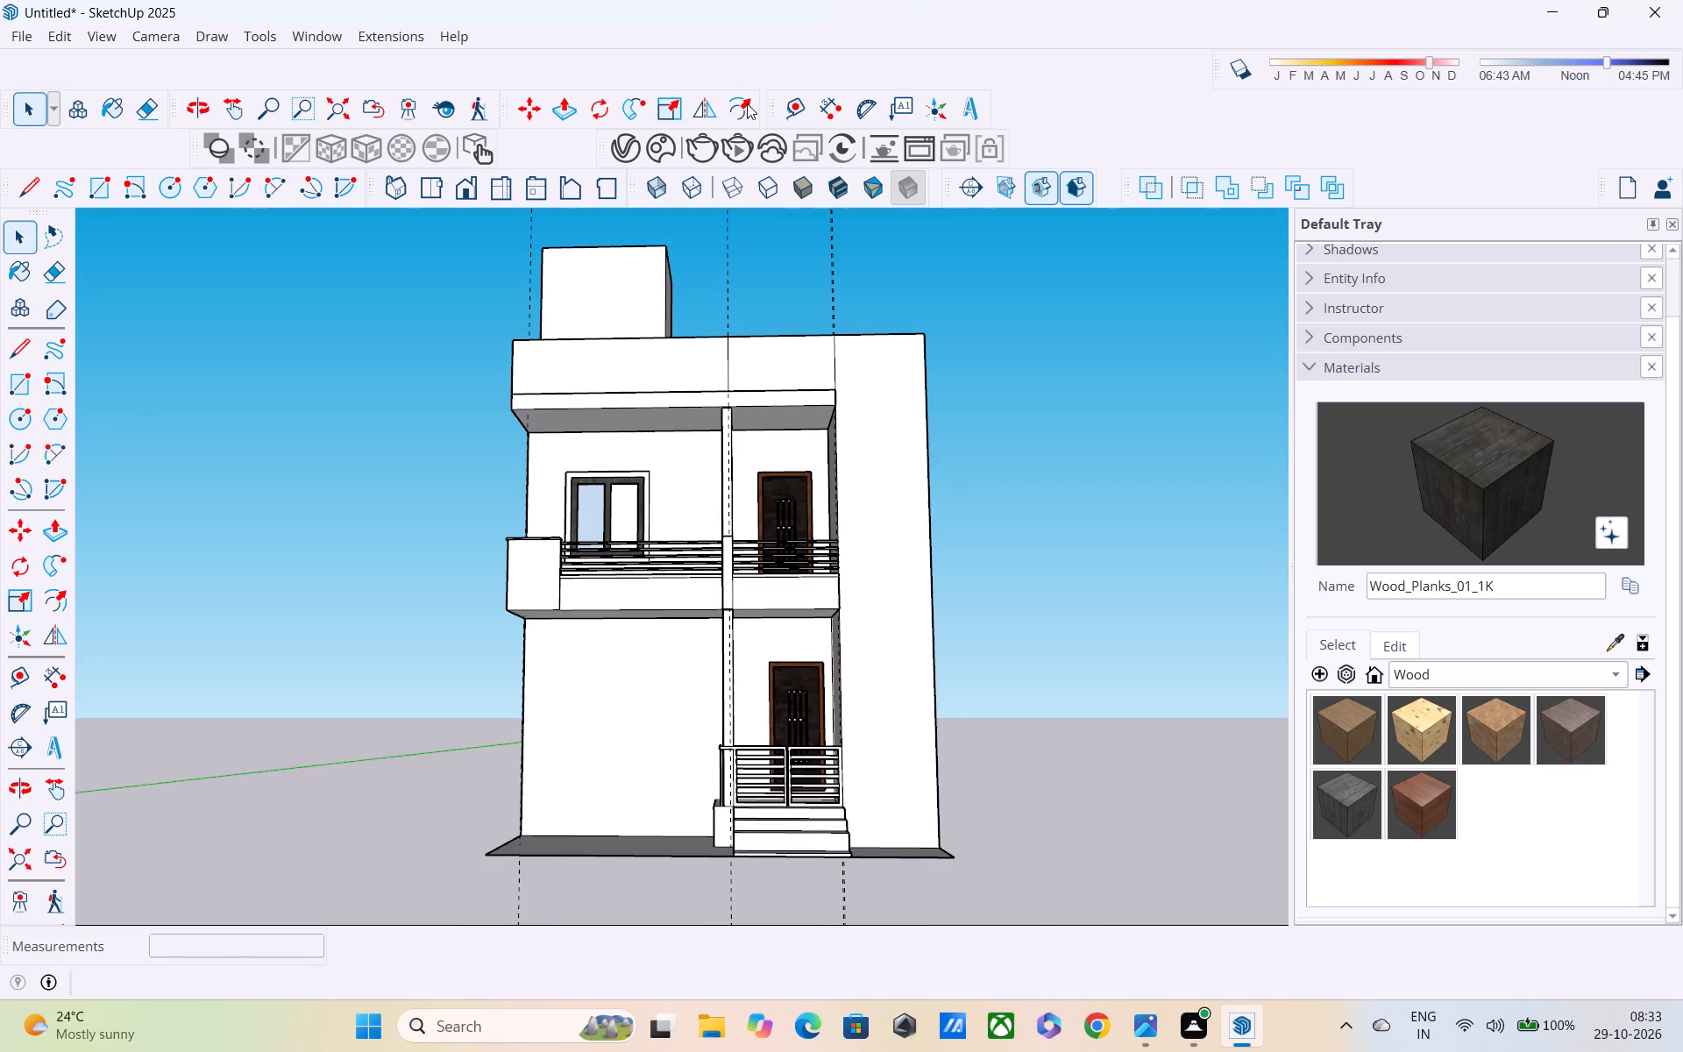
scroll(765, 288, down, 3)
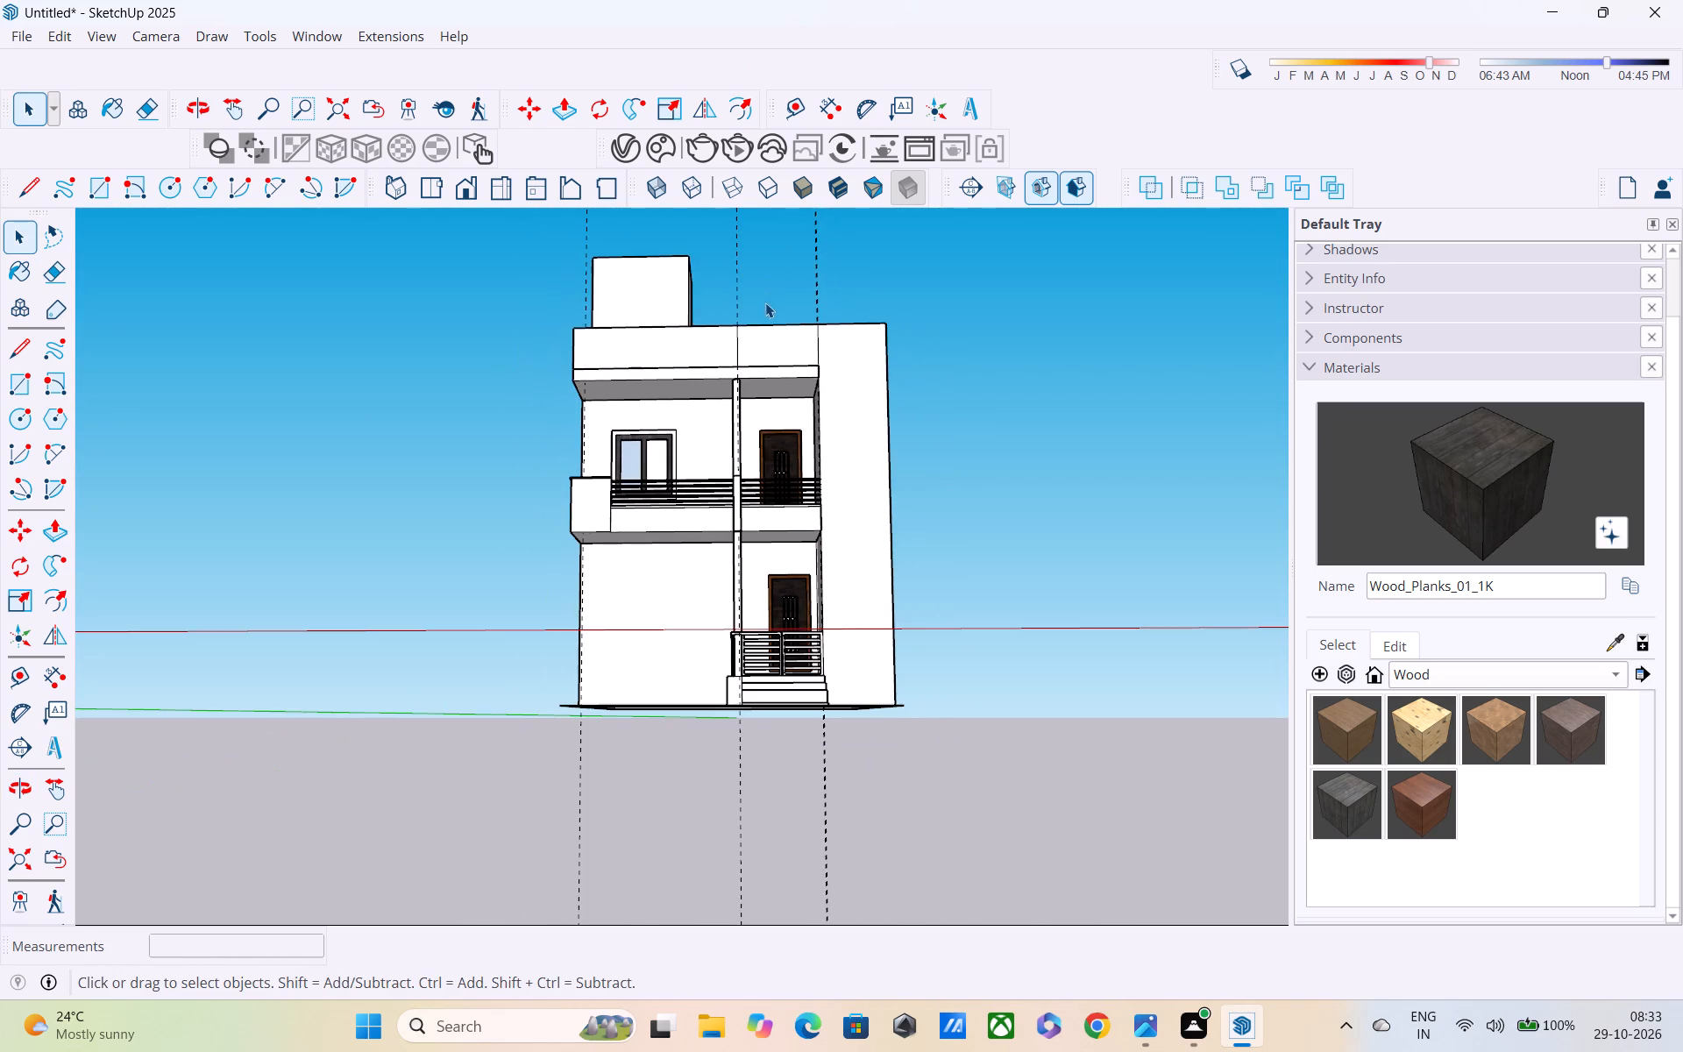
middle_drag(763, 350, 777, 485)
key(f)
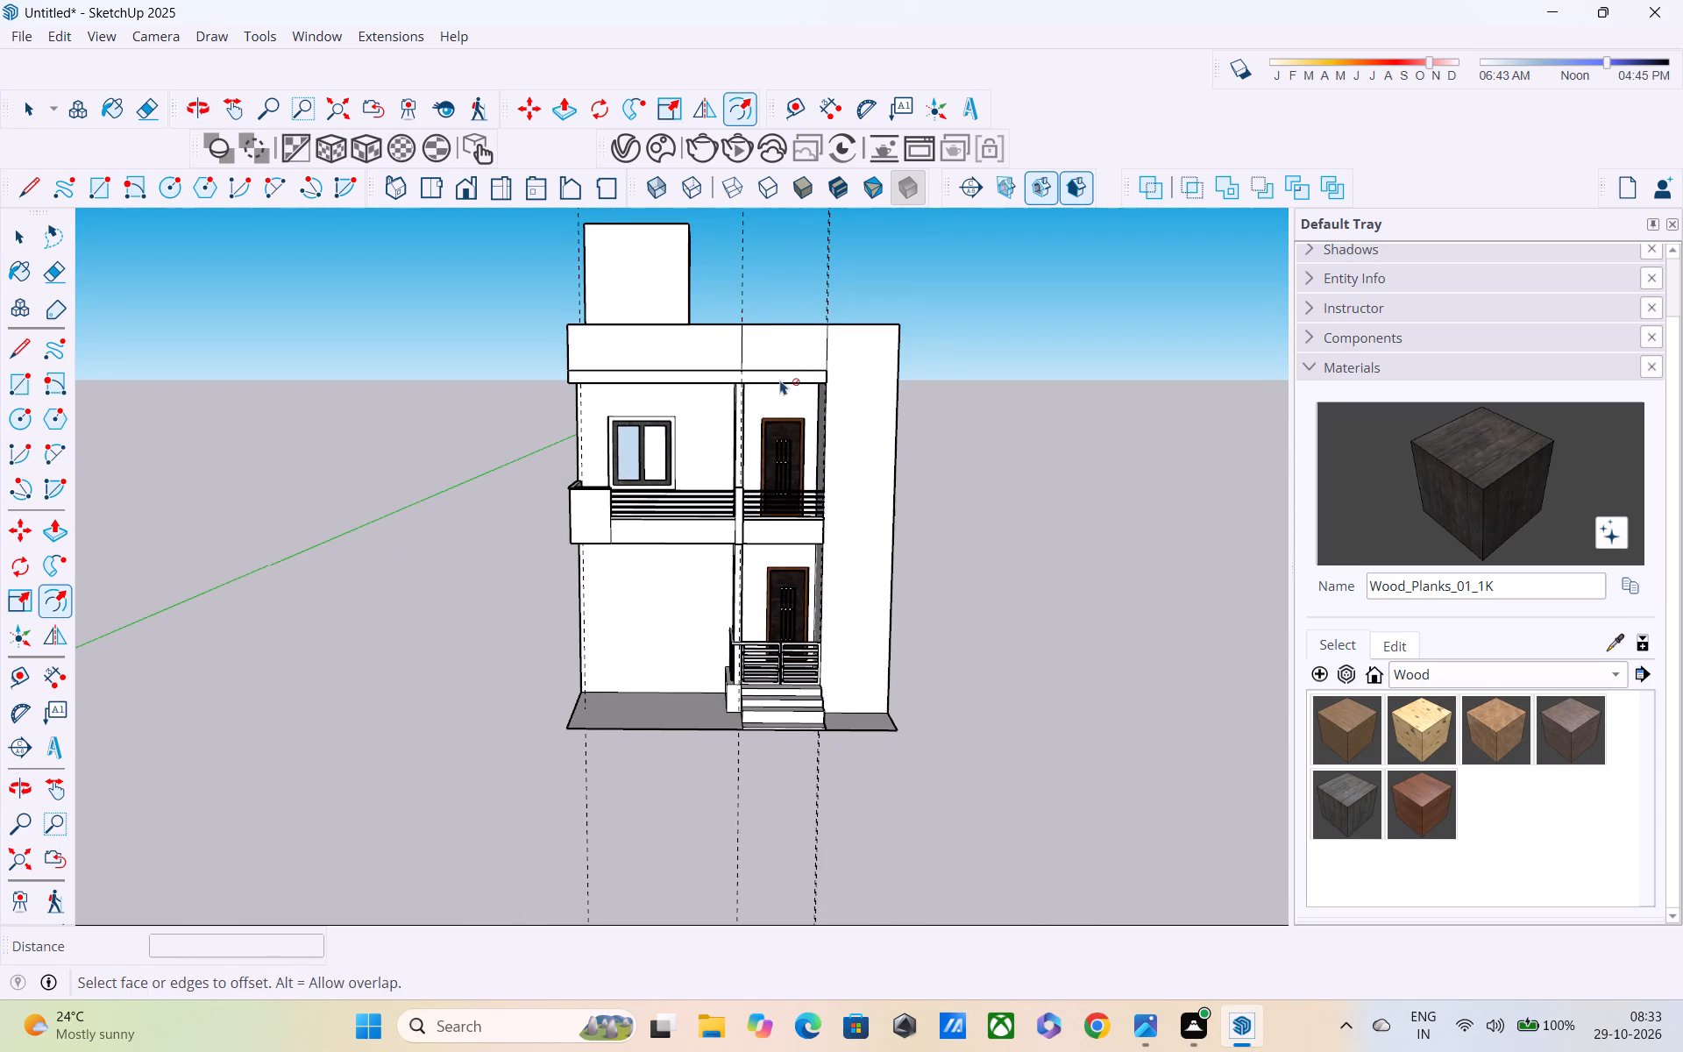
click(775, 357)
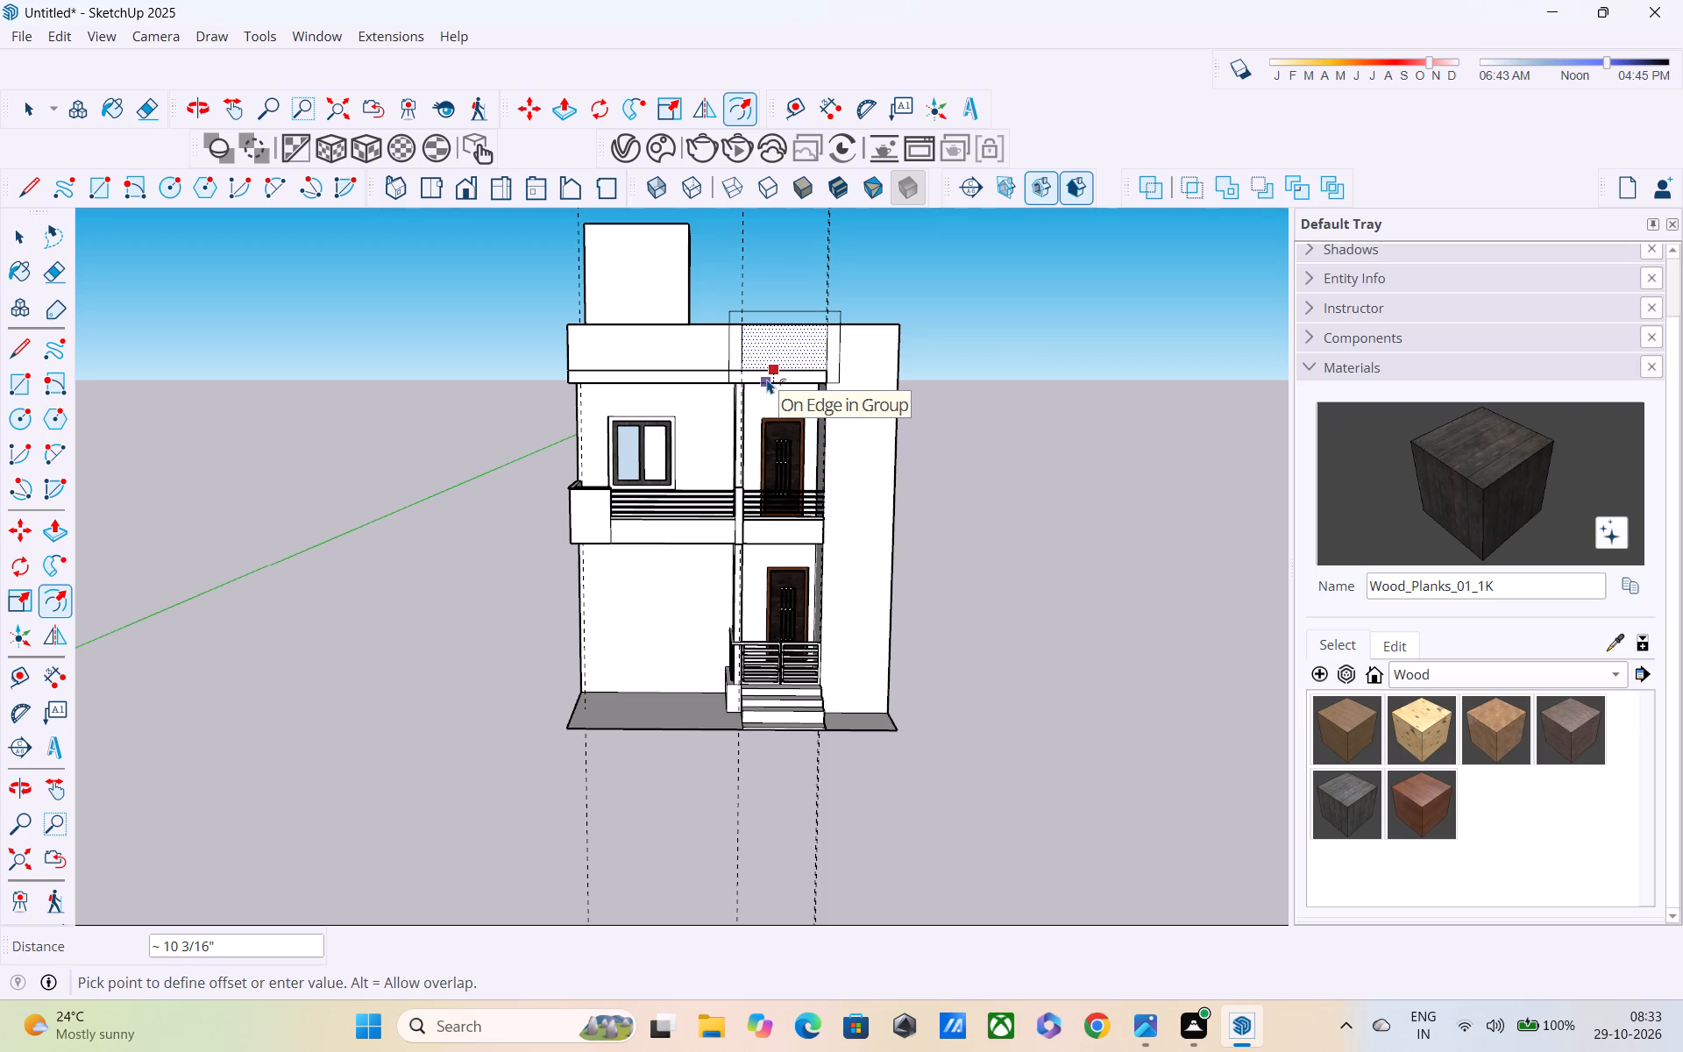
scroll(770, 365, up, 6)
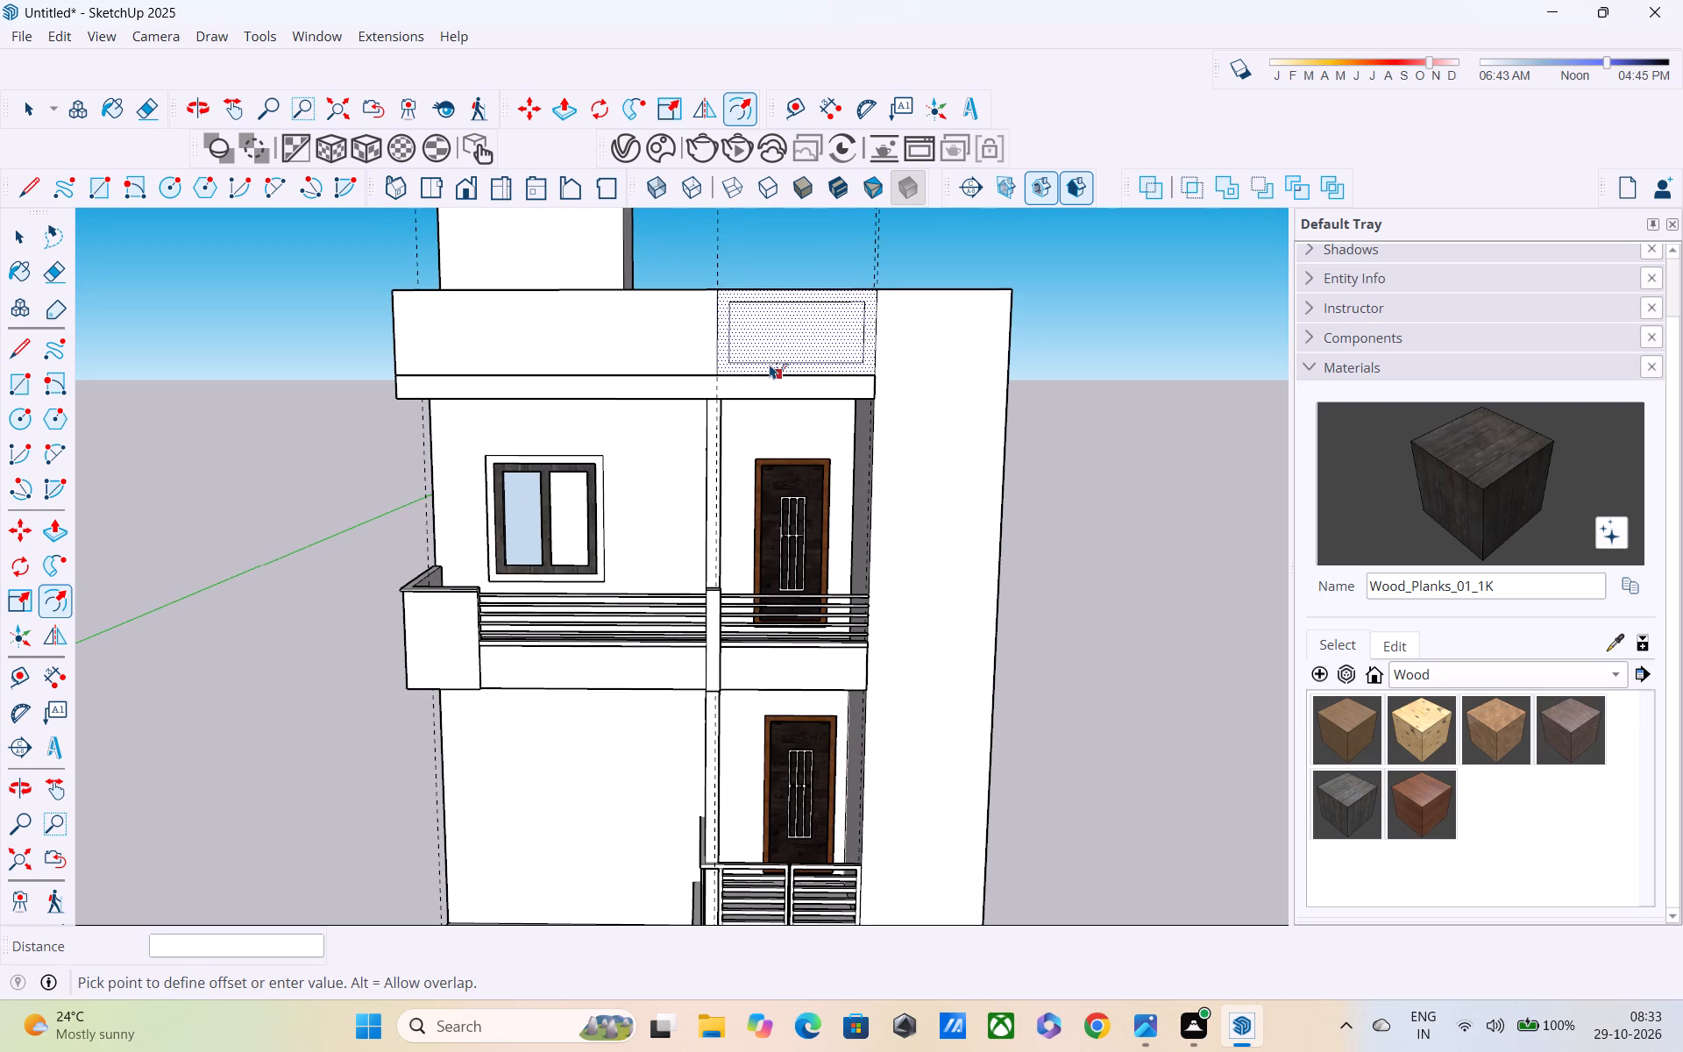
scroll(771, 355, up, 2)
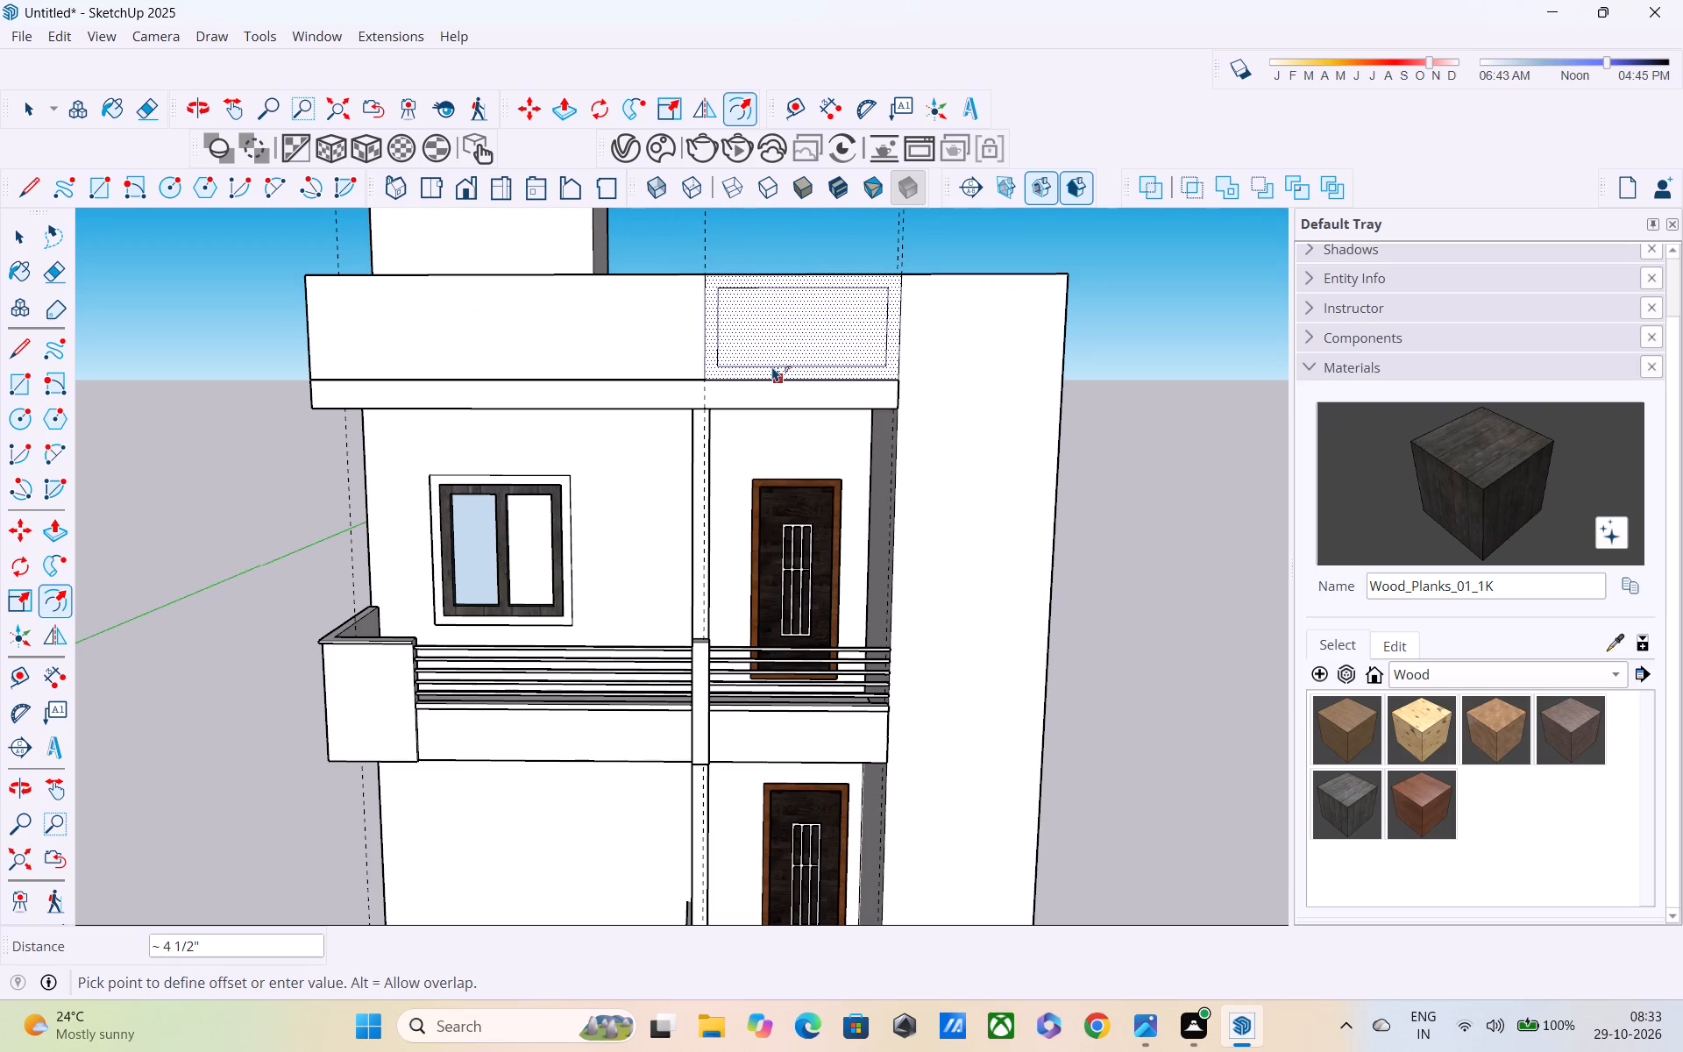
key(4)
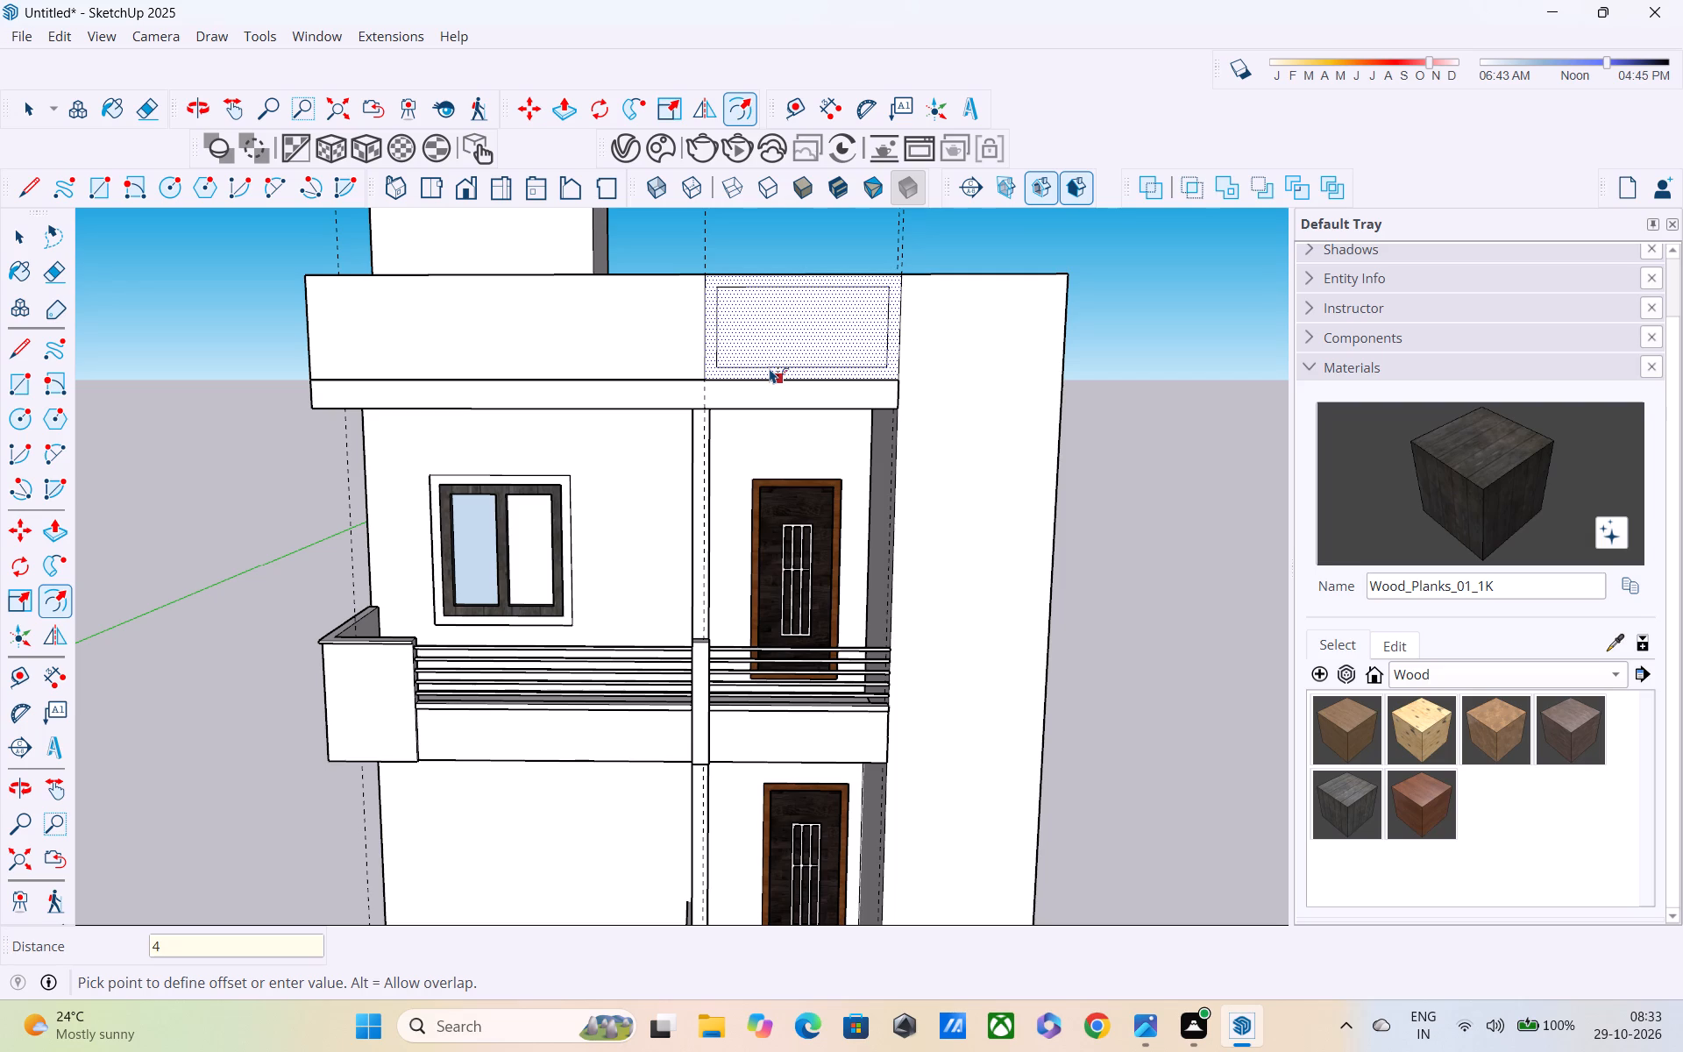
key(shift+quotedbl)
key(Return)
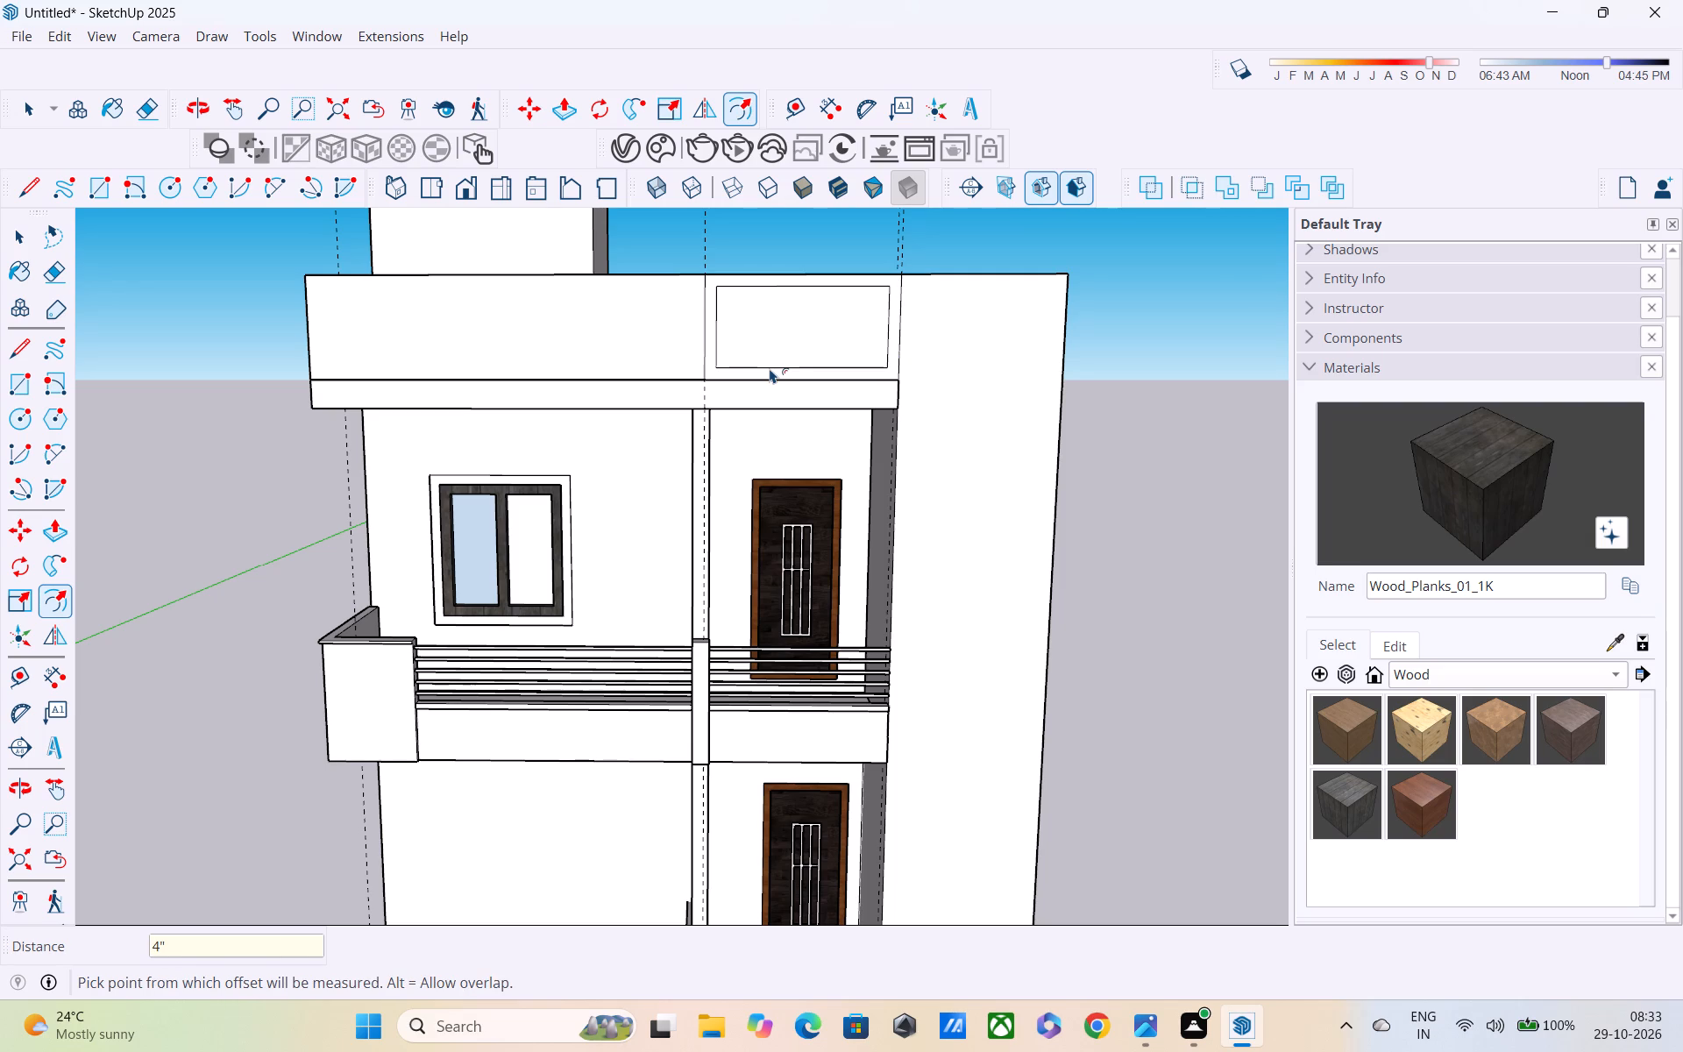
Extrude the frame face on the front parapet outward by 5".
key(p)
scroll(770, 368, up, 3)
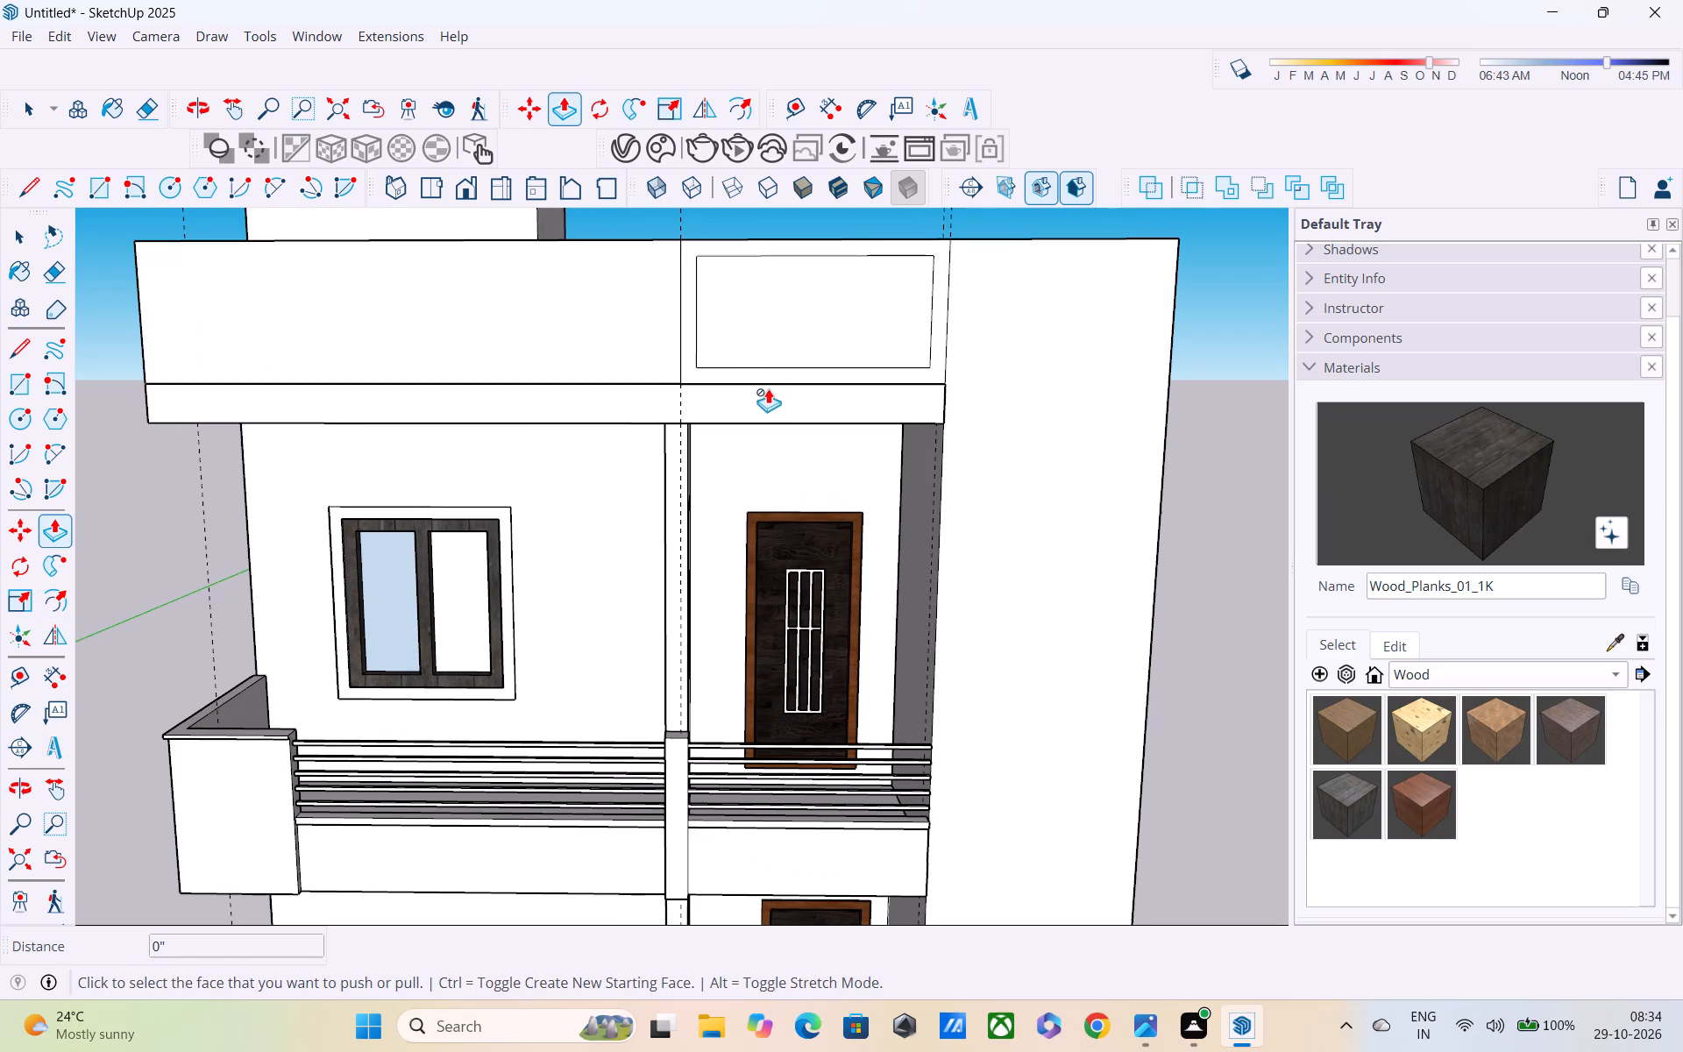
click(768, 376)
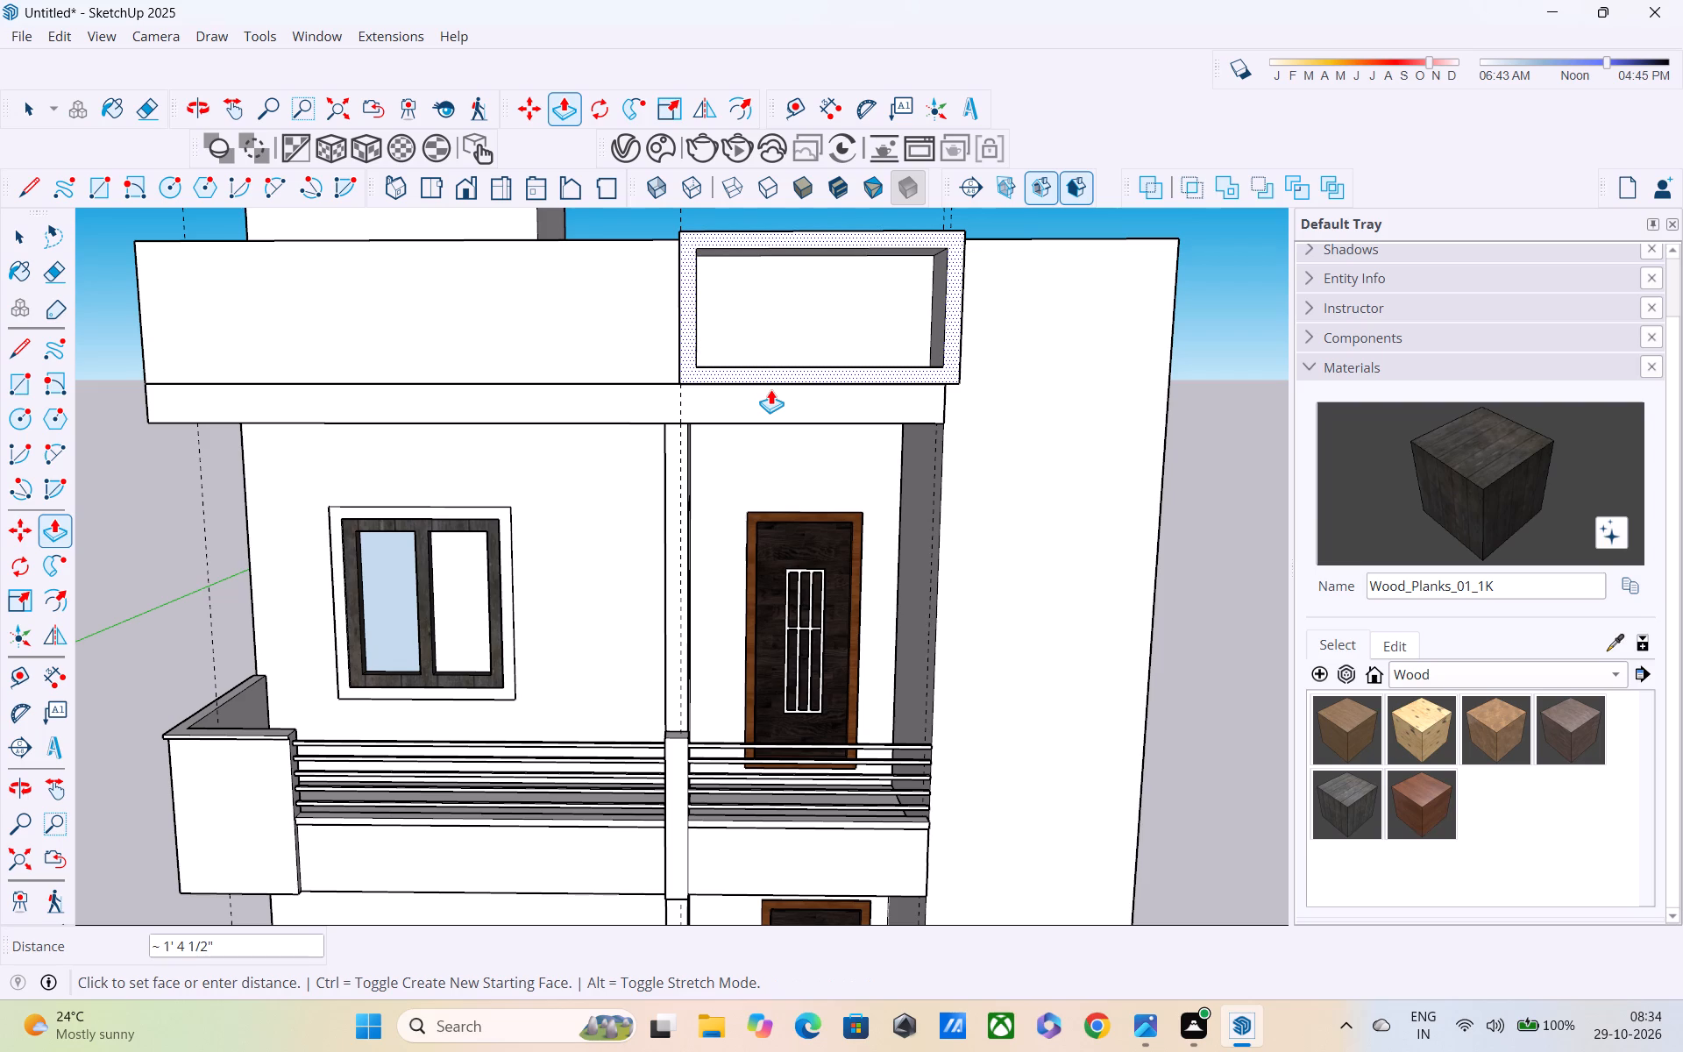
middle_drag(777, 400, 1125, 463)
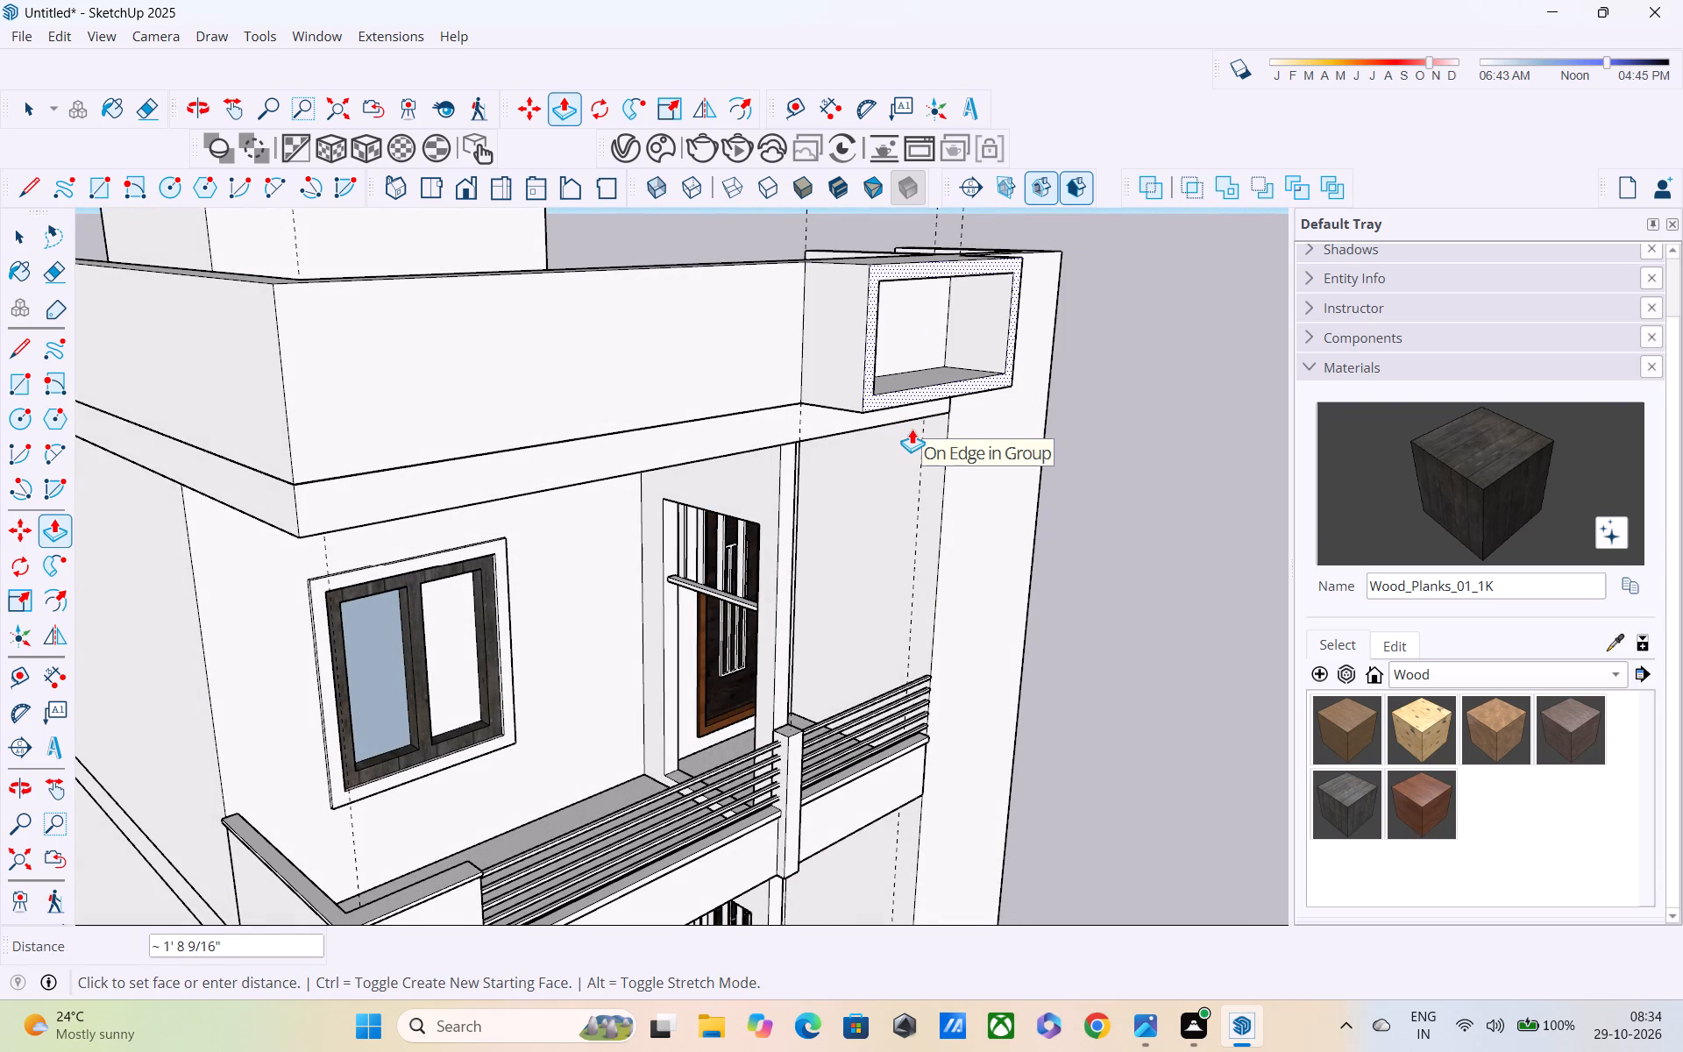
text(5")
key(Return)
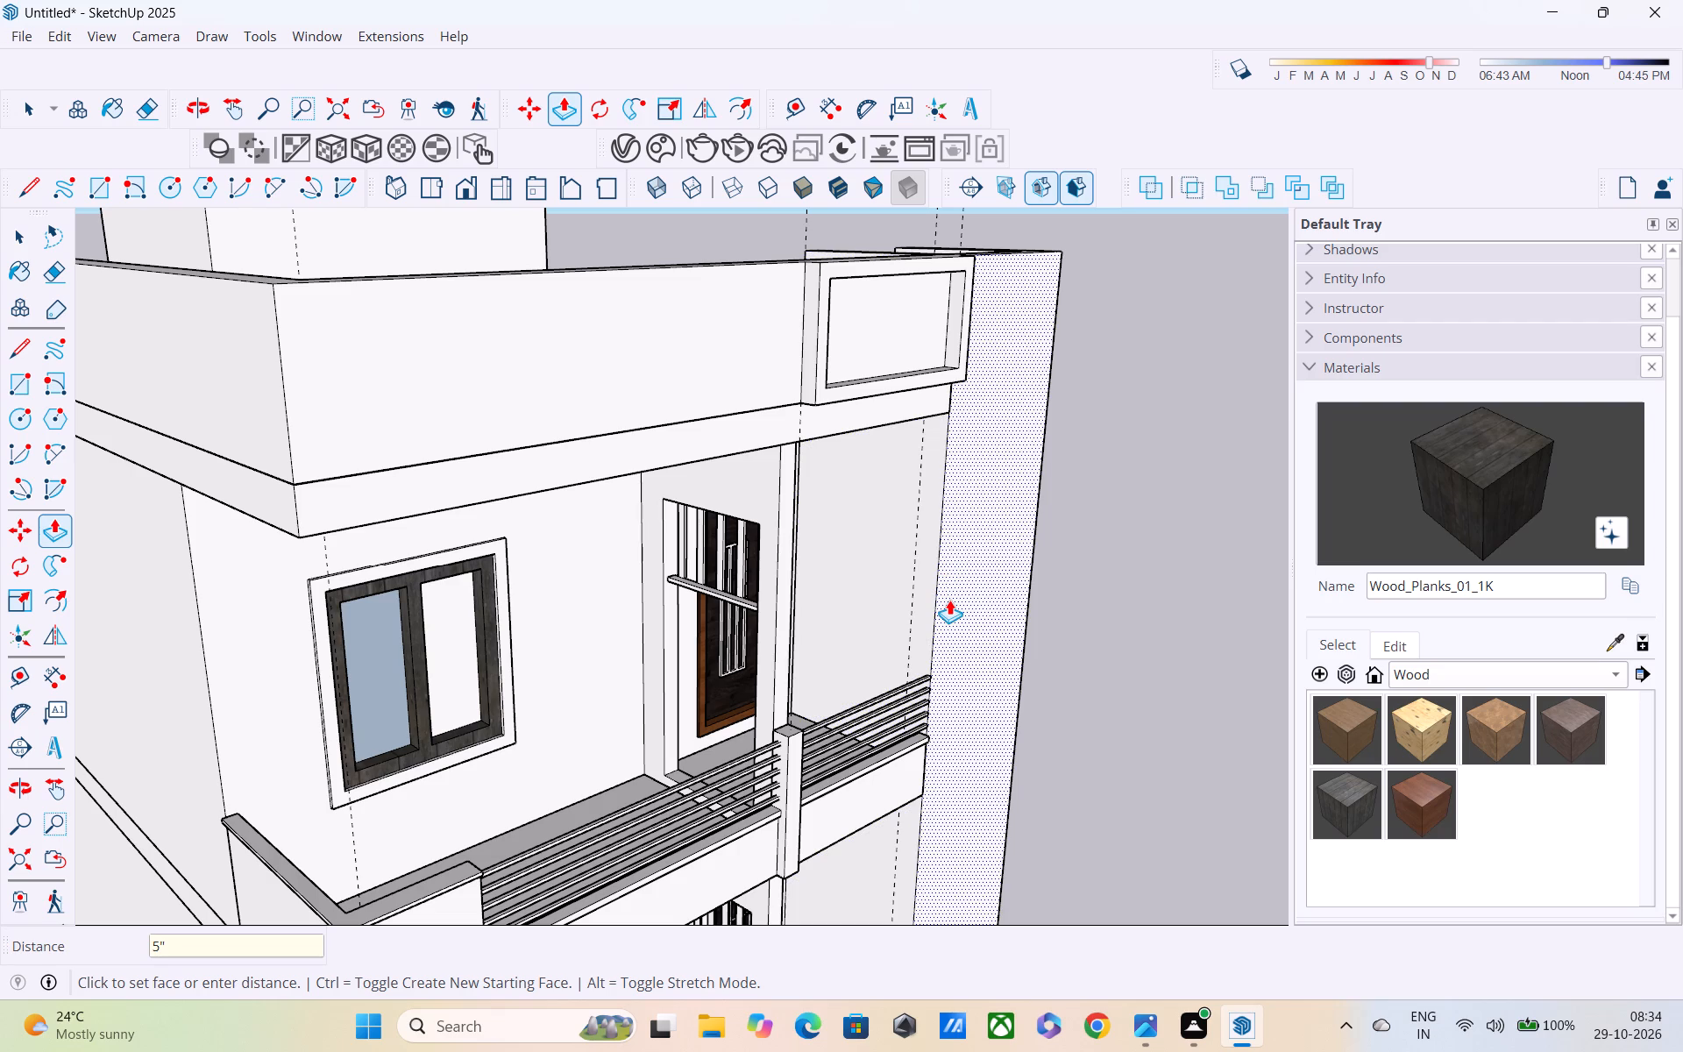
Extrude the frame face on the front parapet outward by a further 3".
scroll(949, 600, down, 1)
middle_drag(949, 600, 819, 568)
scroll(809, 550, down, 3)
middle_drag(810, 550, 1053, 563)
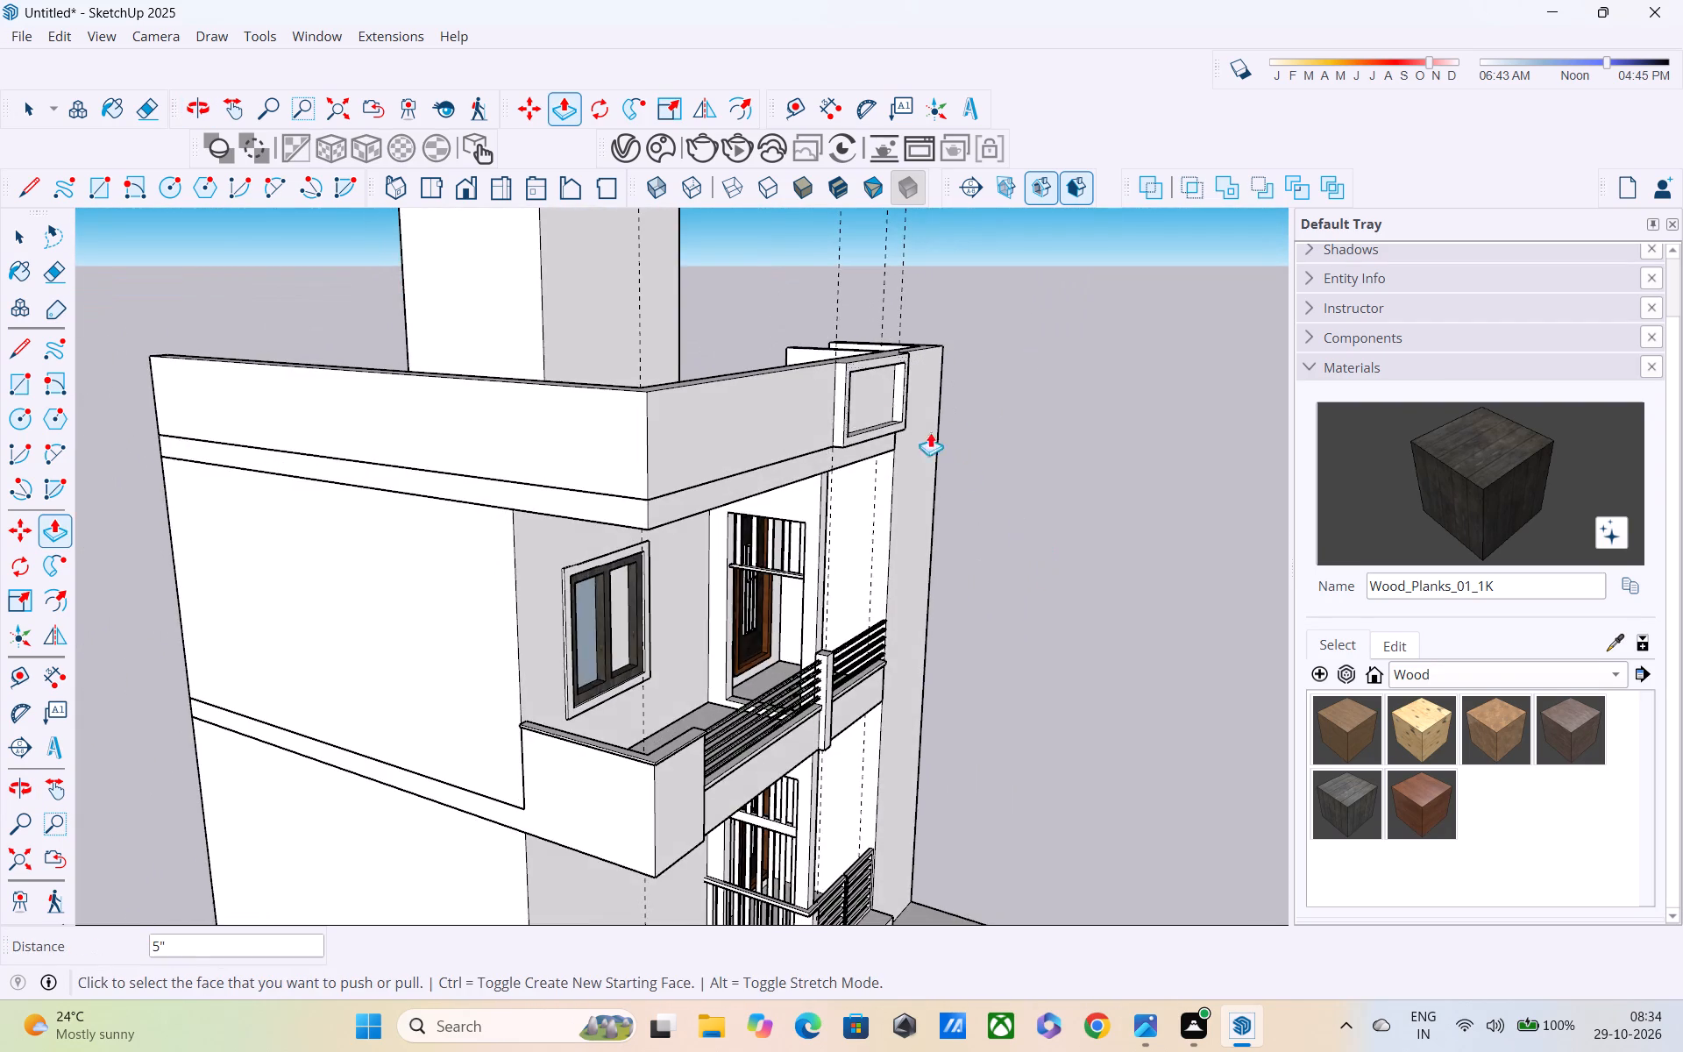
scroll(902, 415, up, 4)
click(841, 456)
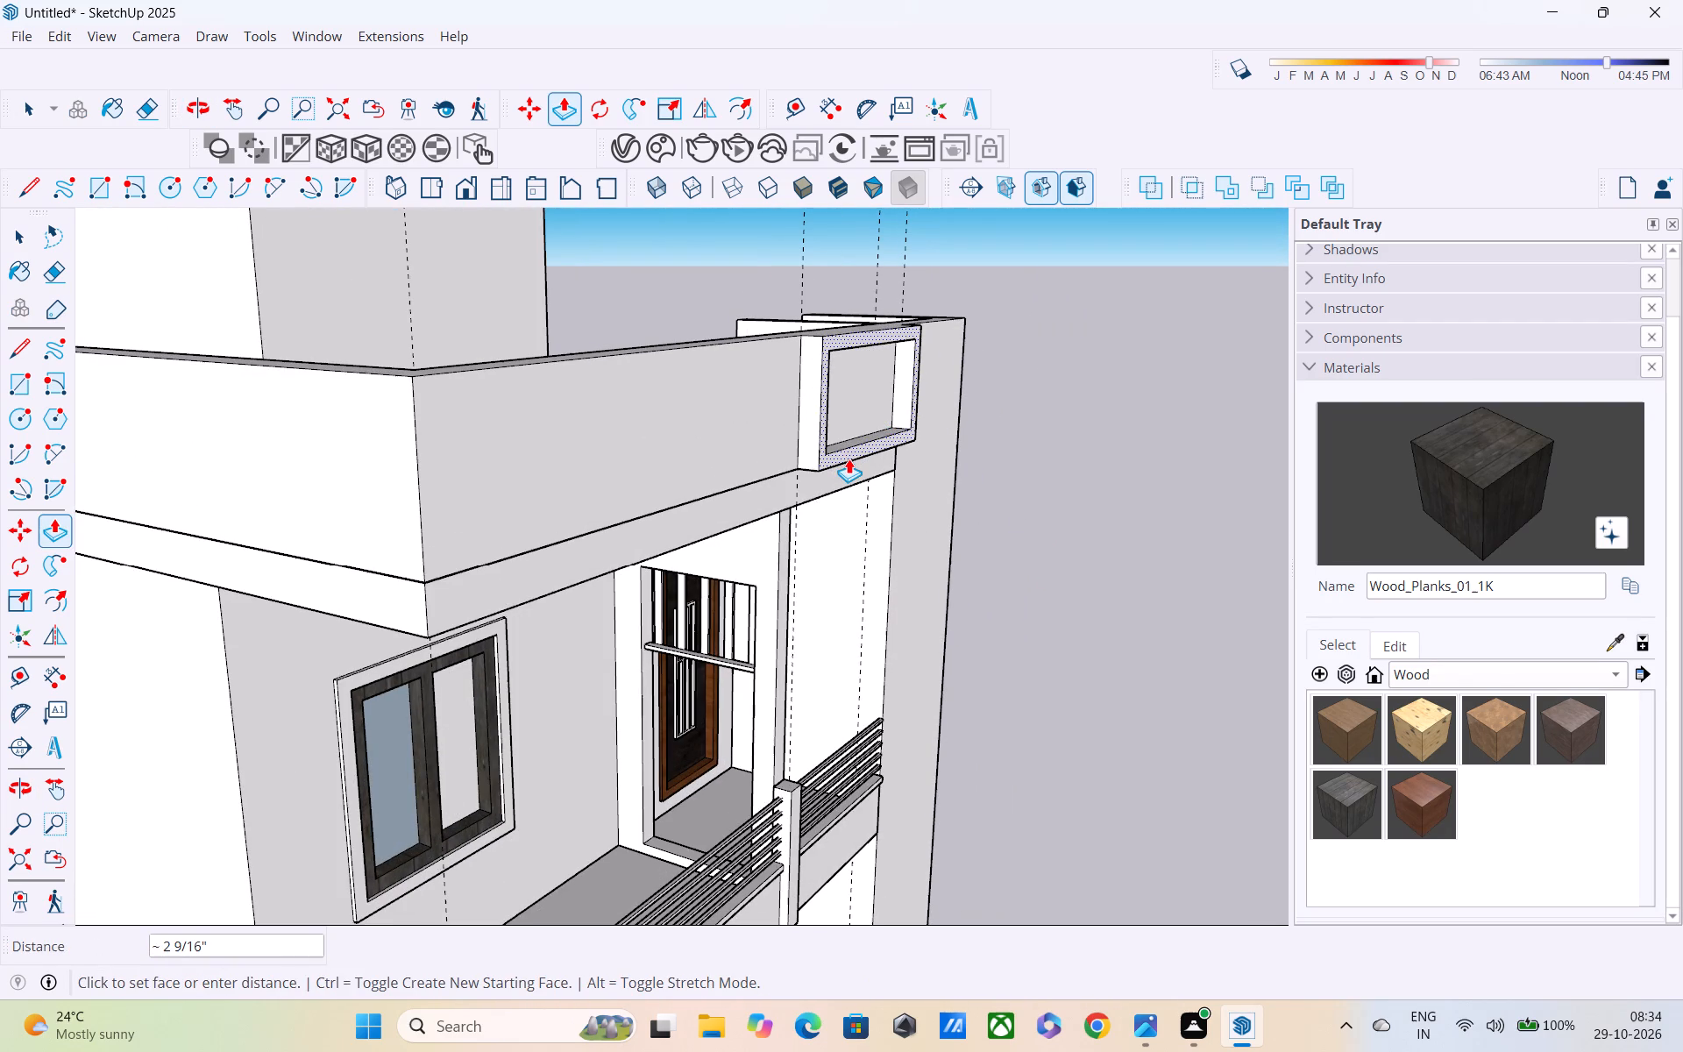
key(3)
key(shift+quotedbl)
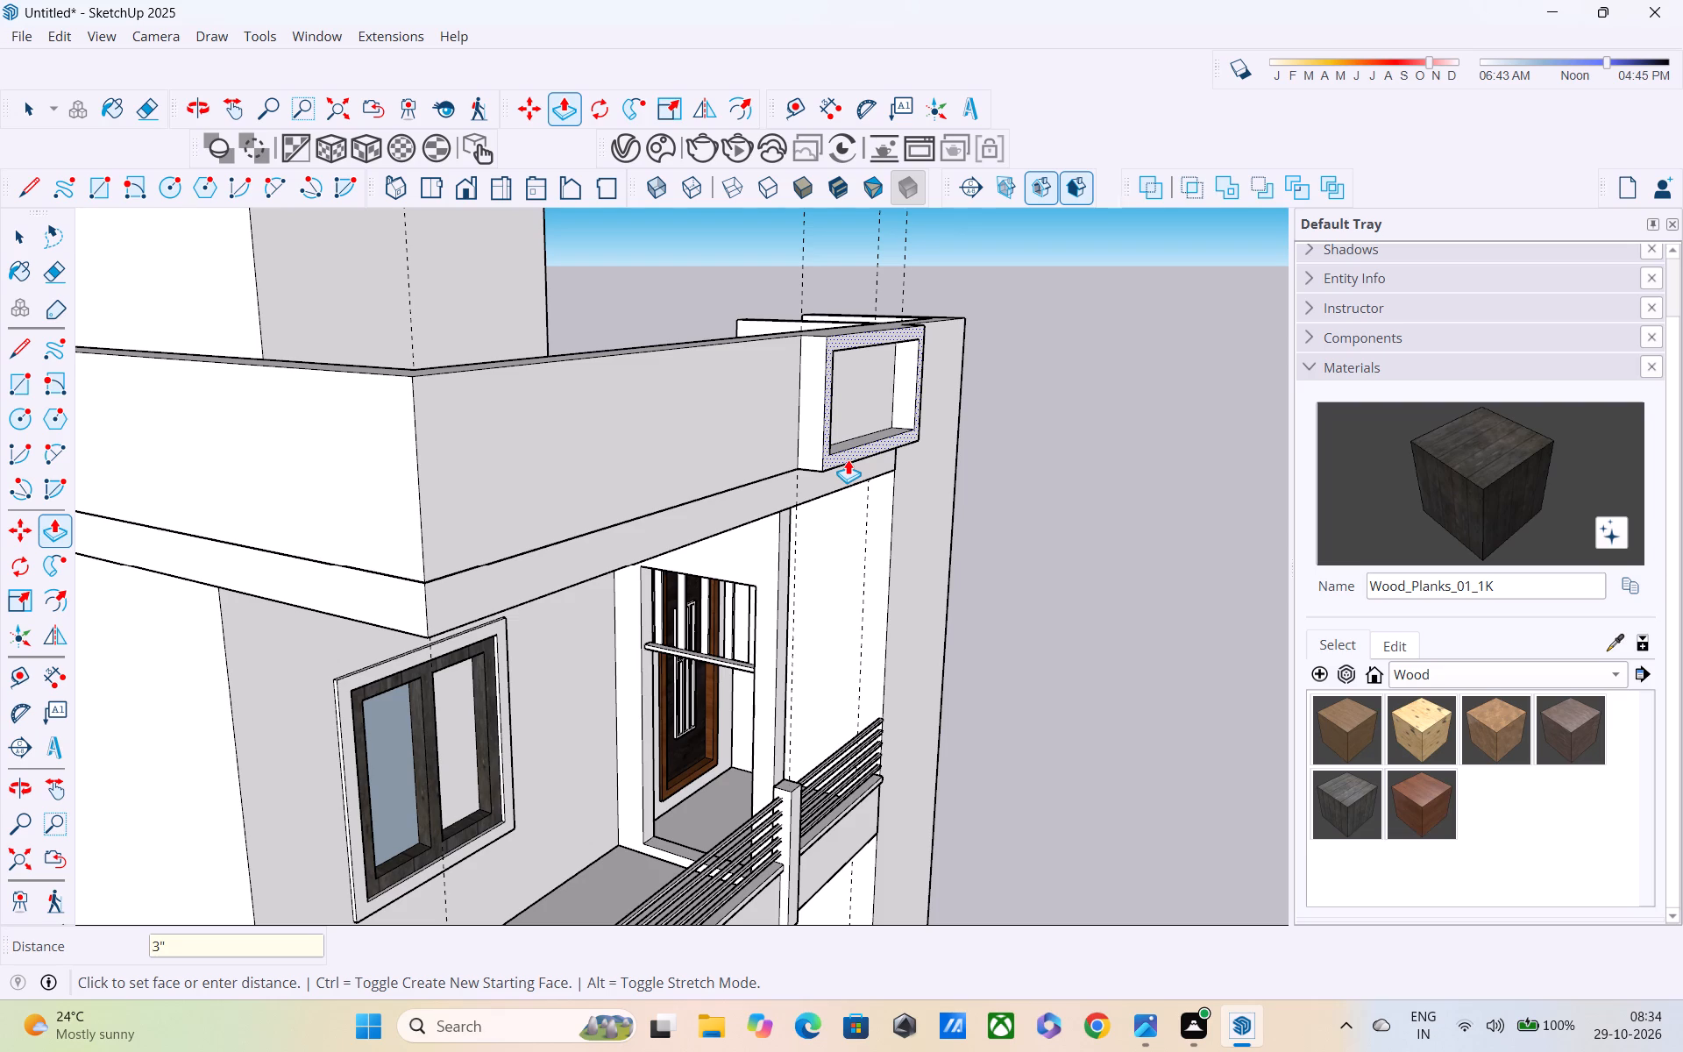
key(Return)
Delete the remaining vertical guides running through the front of the house.
scroll(848, 459, up, 1)
scroll(1357, 34, down, 3)
middle_drag(957, 439, 875, 424)
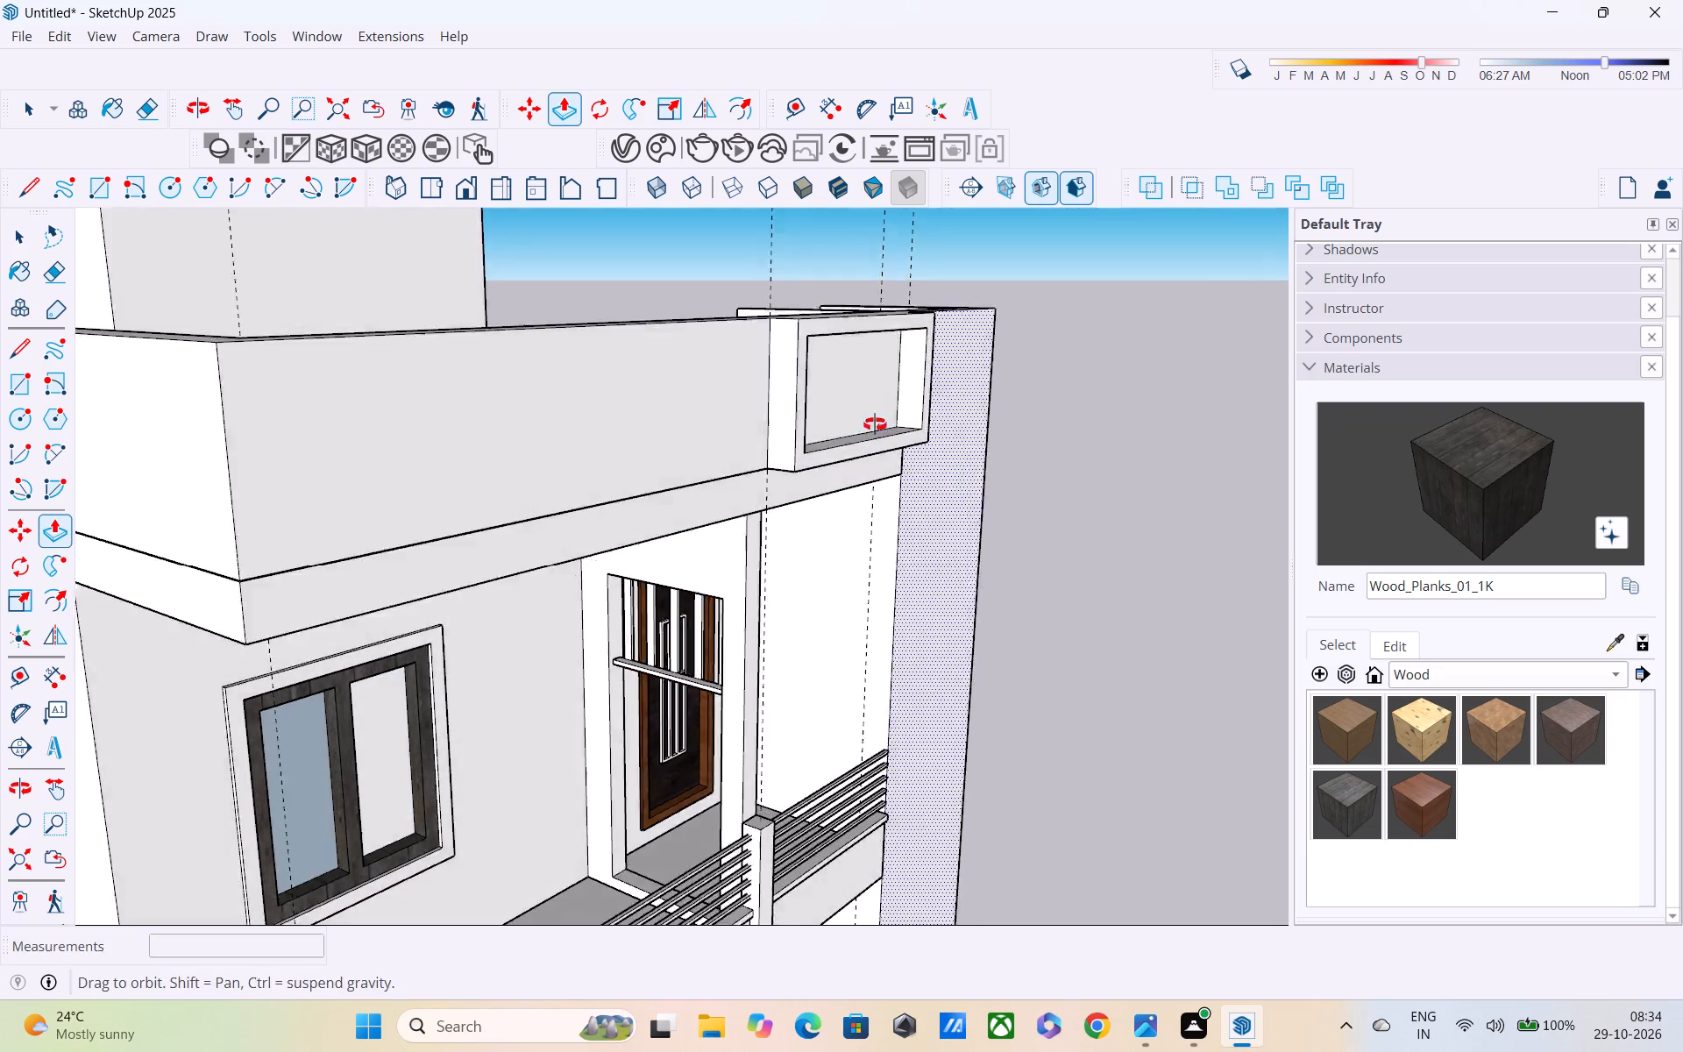
middle_drag(875, 424, 824, 413)
scroll(803, 409, down, 6)
scroll(901, 419, up, 1)
scroll(901, 419, down, 4)
key(space)
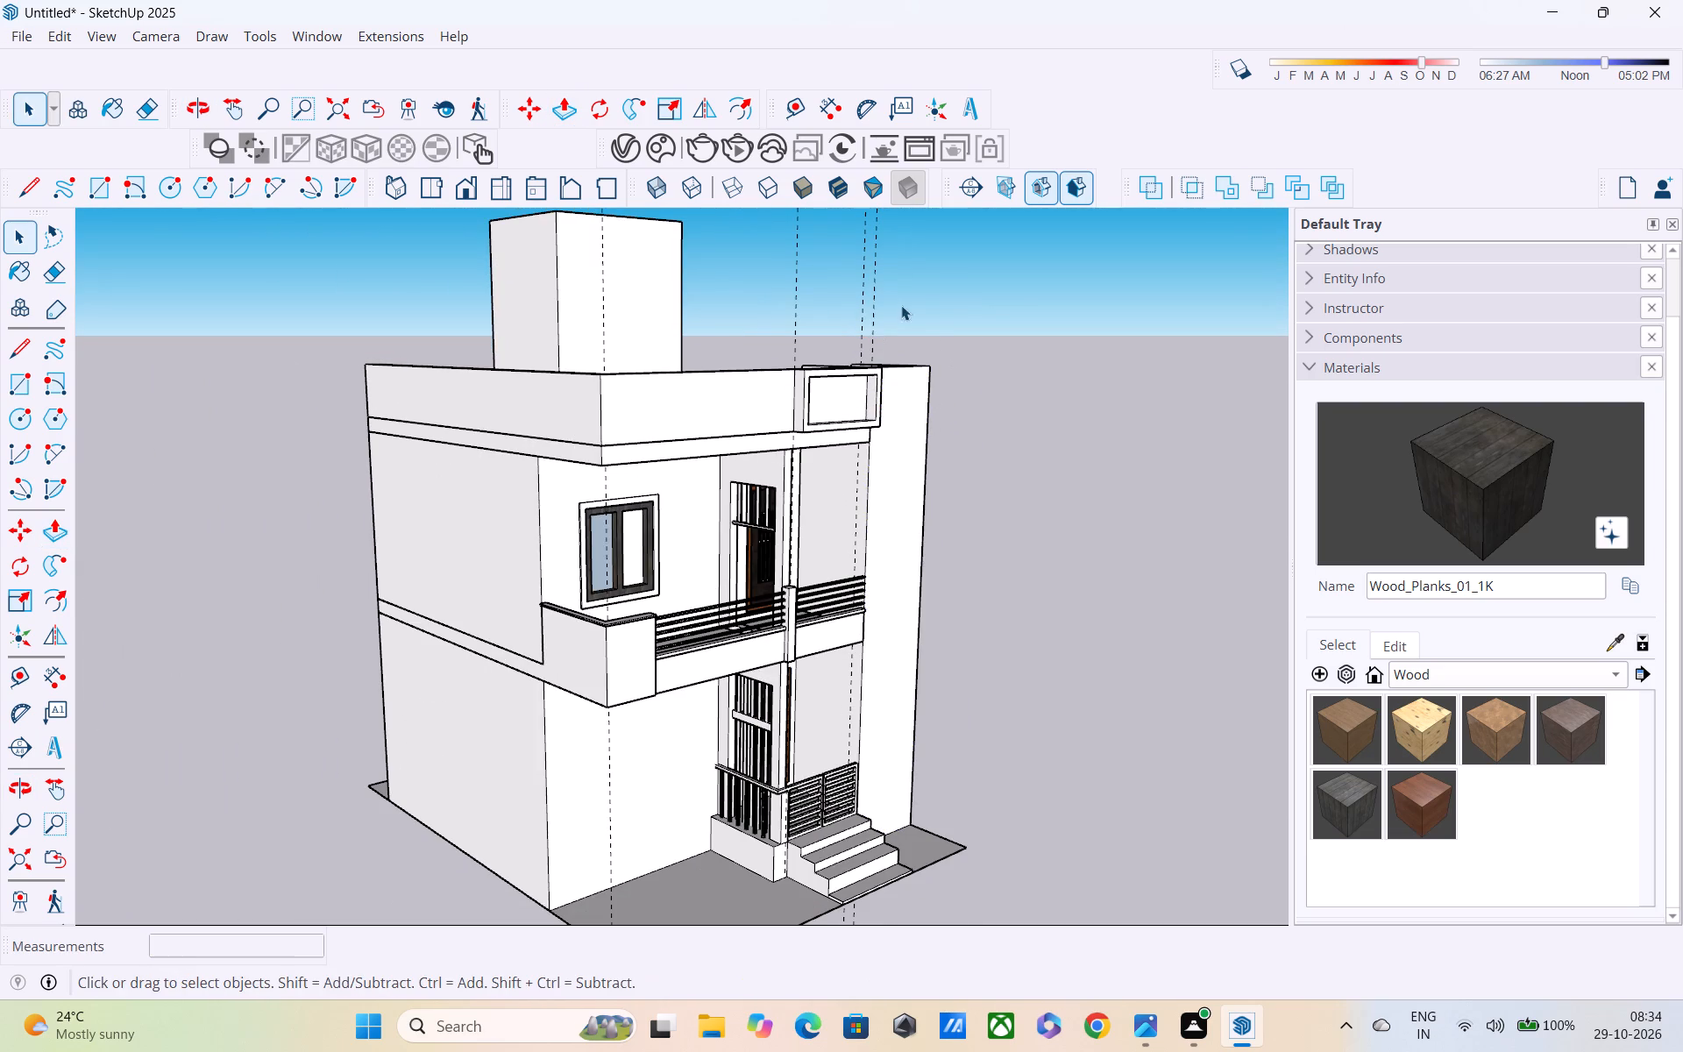
middle_drag(927, 309, 896, 309)
scroll(896, 309, down, 5)
middle_drag(947, 334, 1035, 522)
drag(1047, 357, 1041, 350)
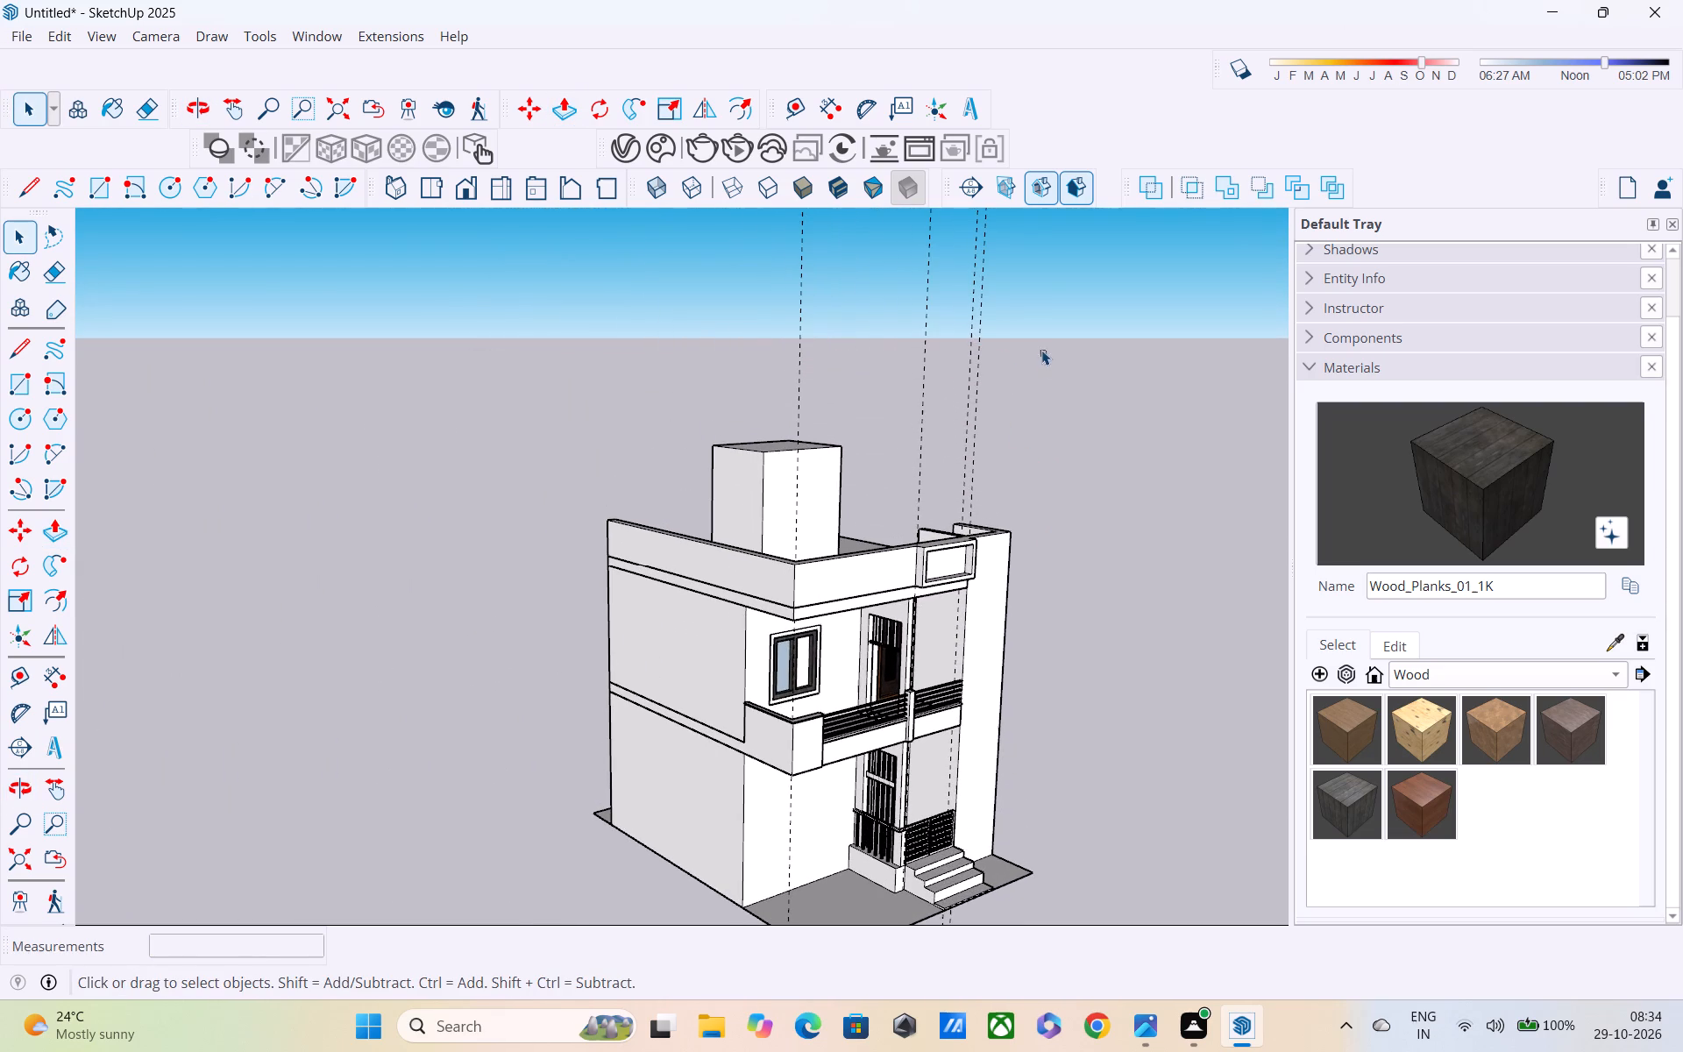
drag(1041, 350, 872, 265)
key(Delete)
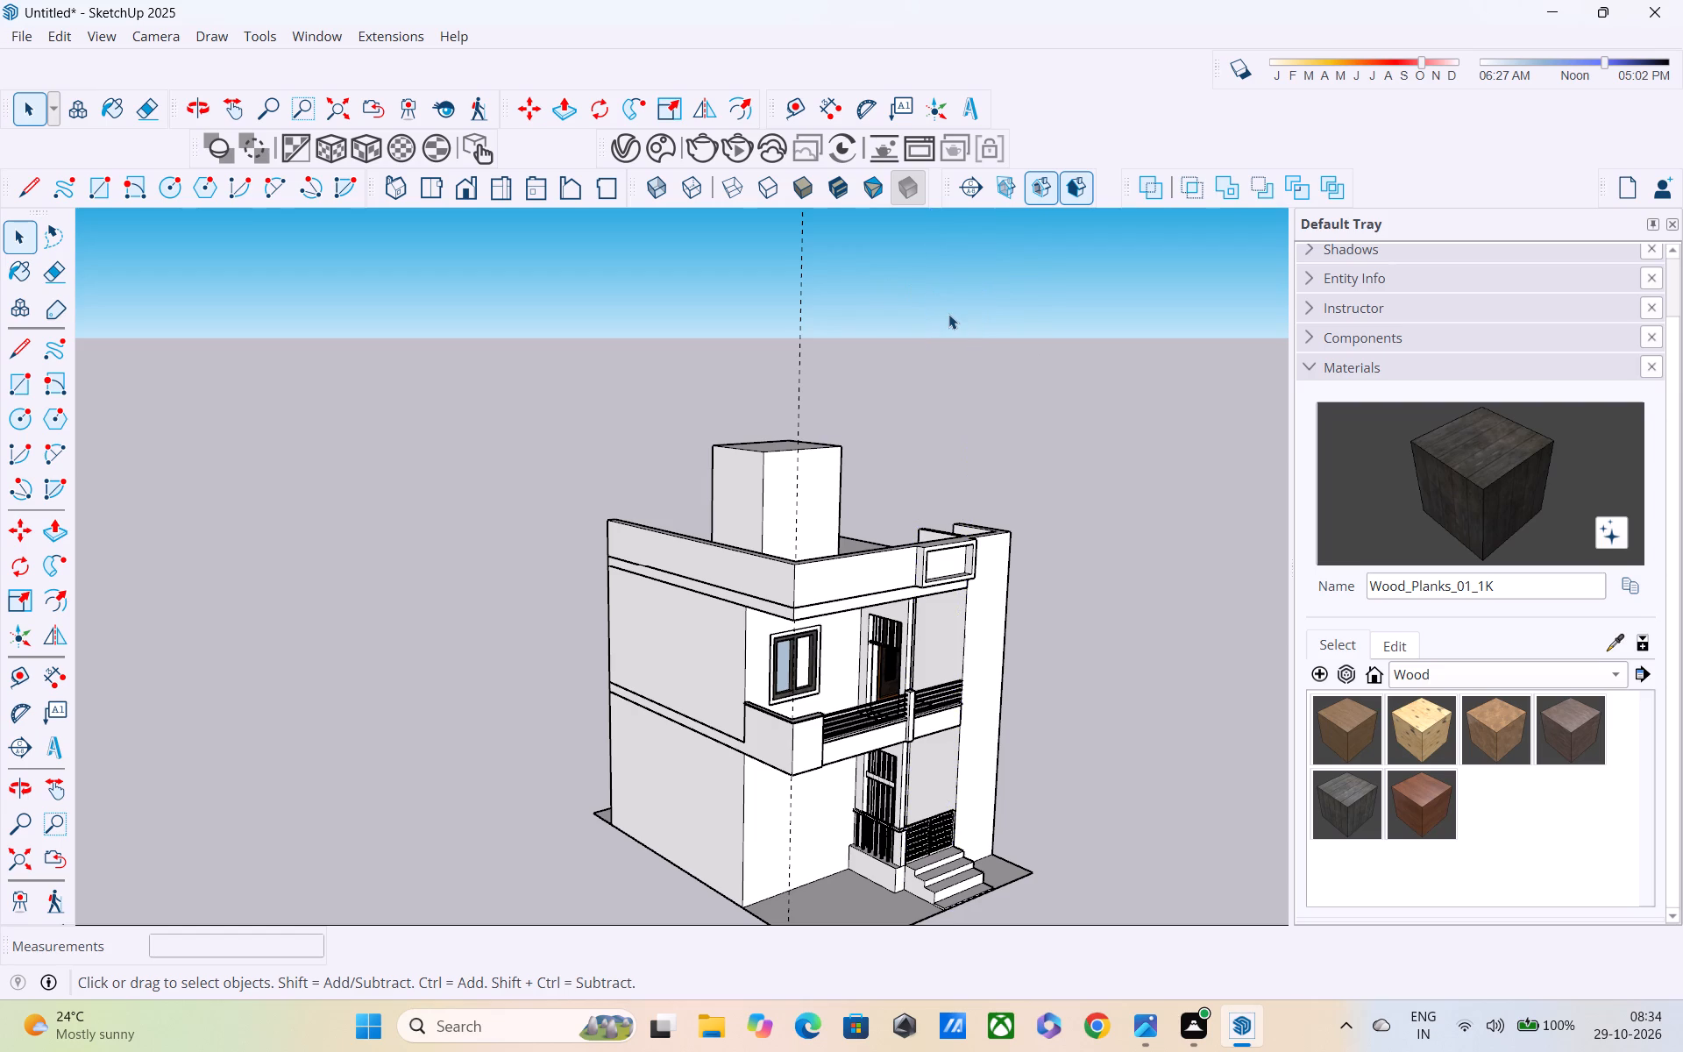
drag(836, 333, 728, 321)
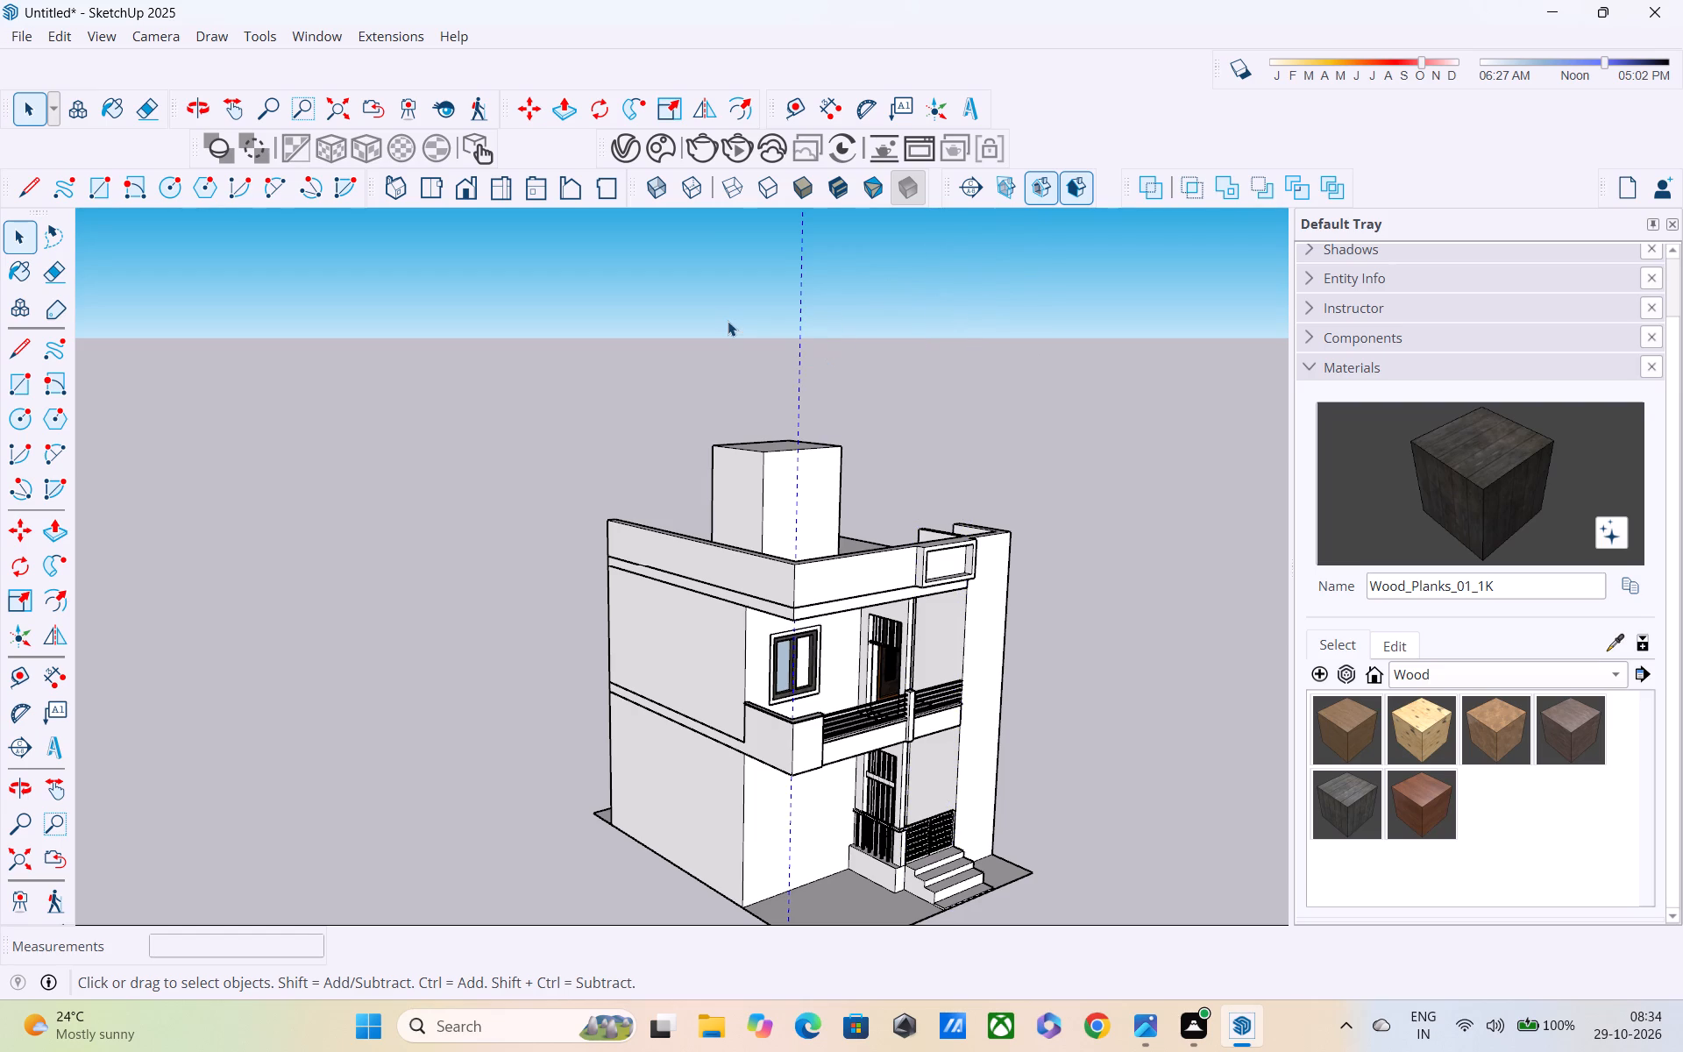
key(Delete)
Examine the front facade, the raised frame and the roof parapets from below, the side and above.
middle_drag(778, 554, 601, 453)
scroll(744, 584, up, 3)
middle_drag(853, 704, 708, 584)
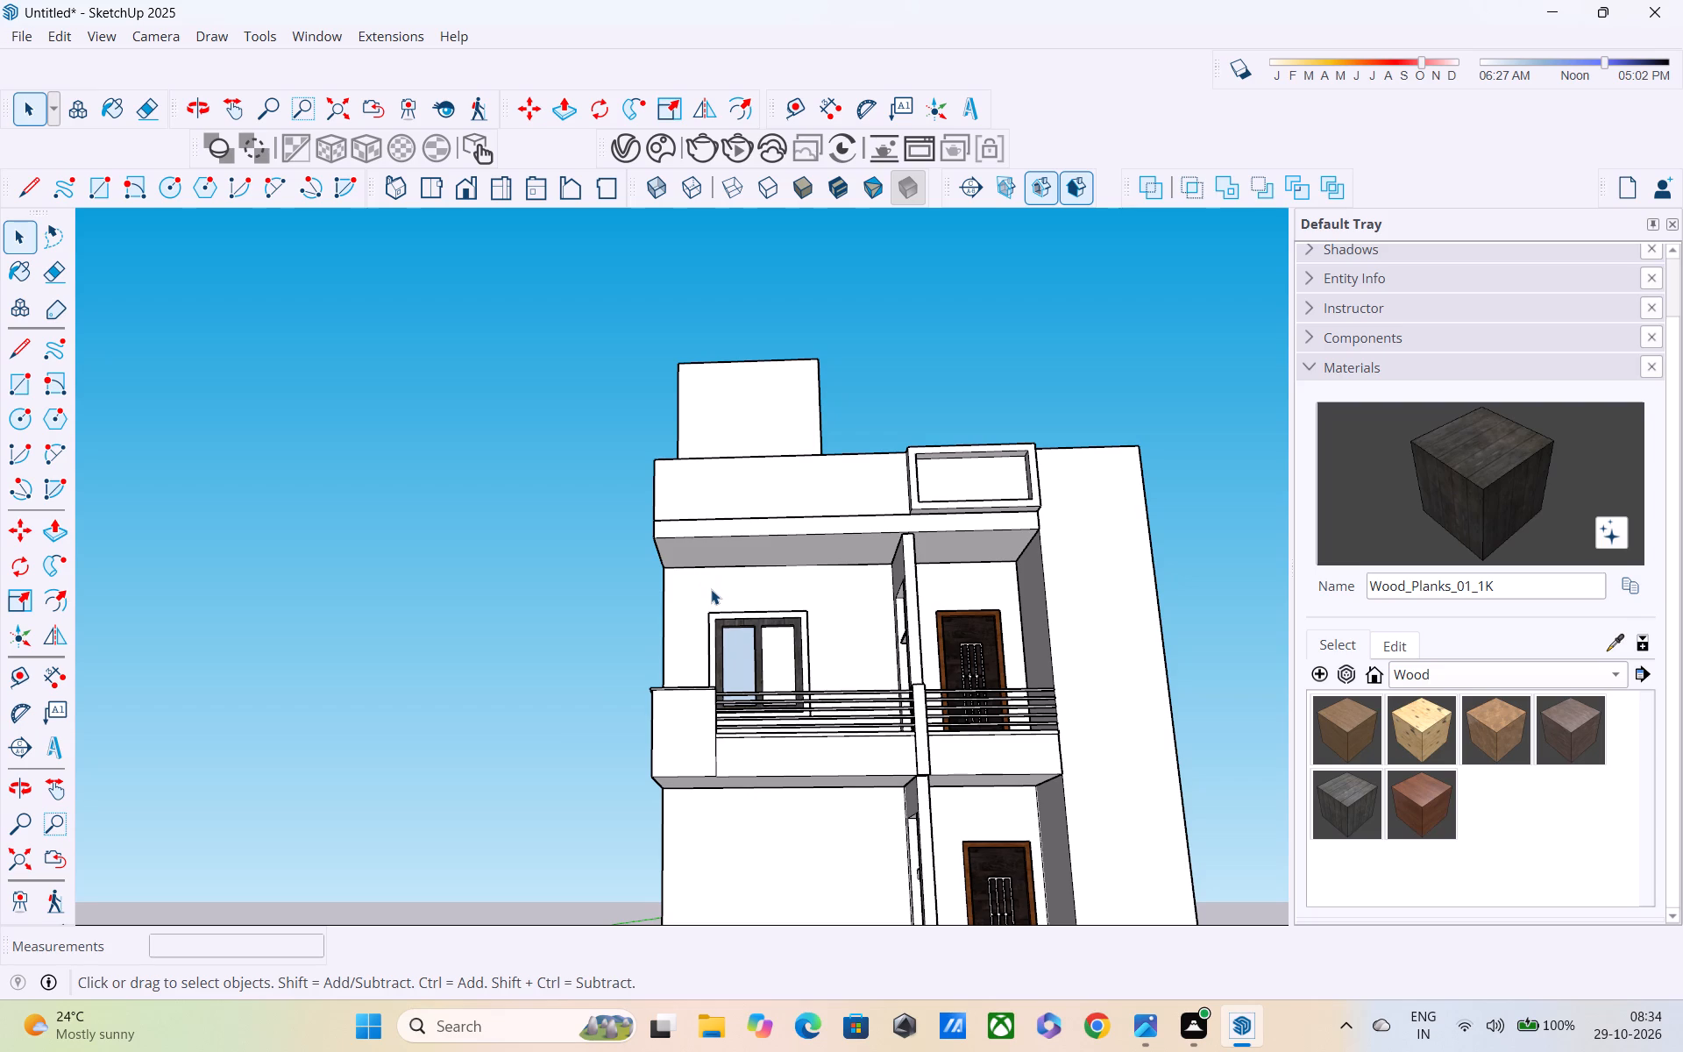
scroll(711, 589, down, 1)
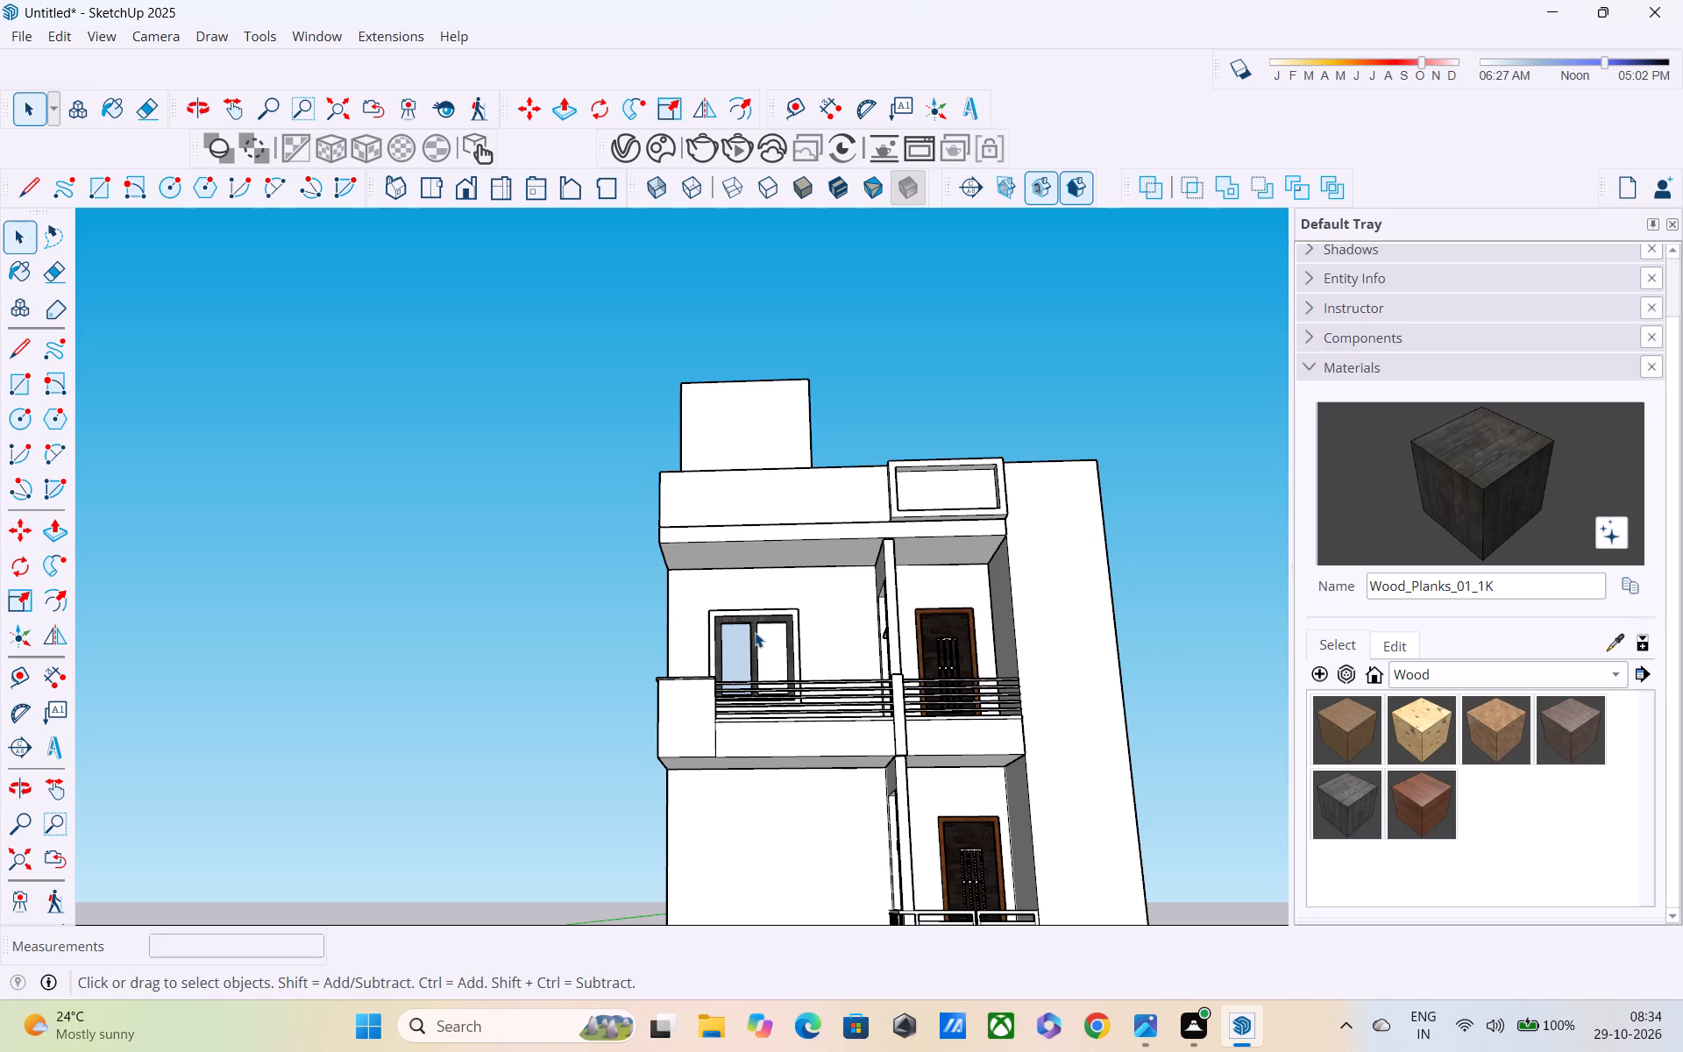
middle_drag(1021, 494, 384, 962)
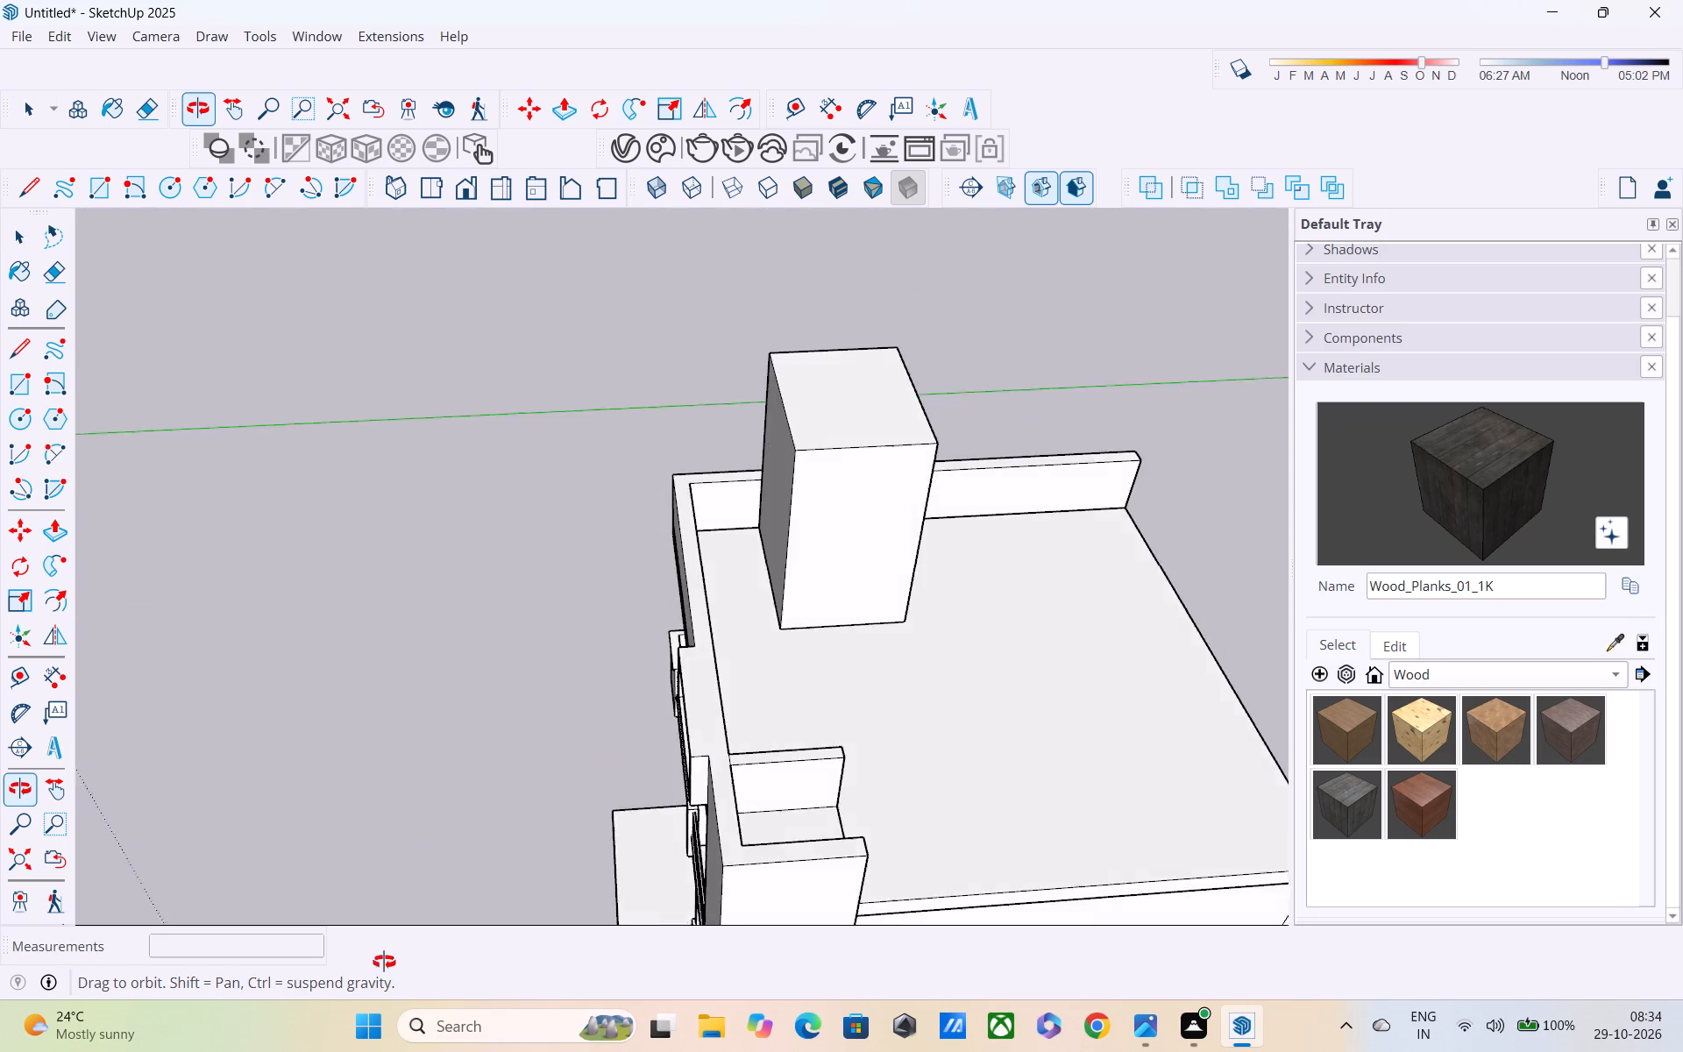
middle_drag(384, 962, 560, 805)
scroll(864, 723, up, 5)
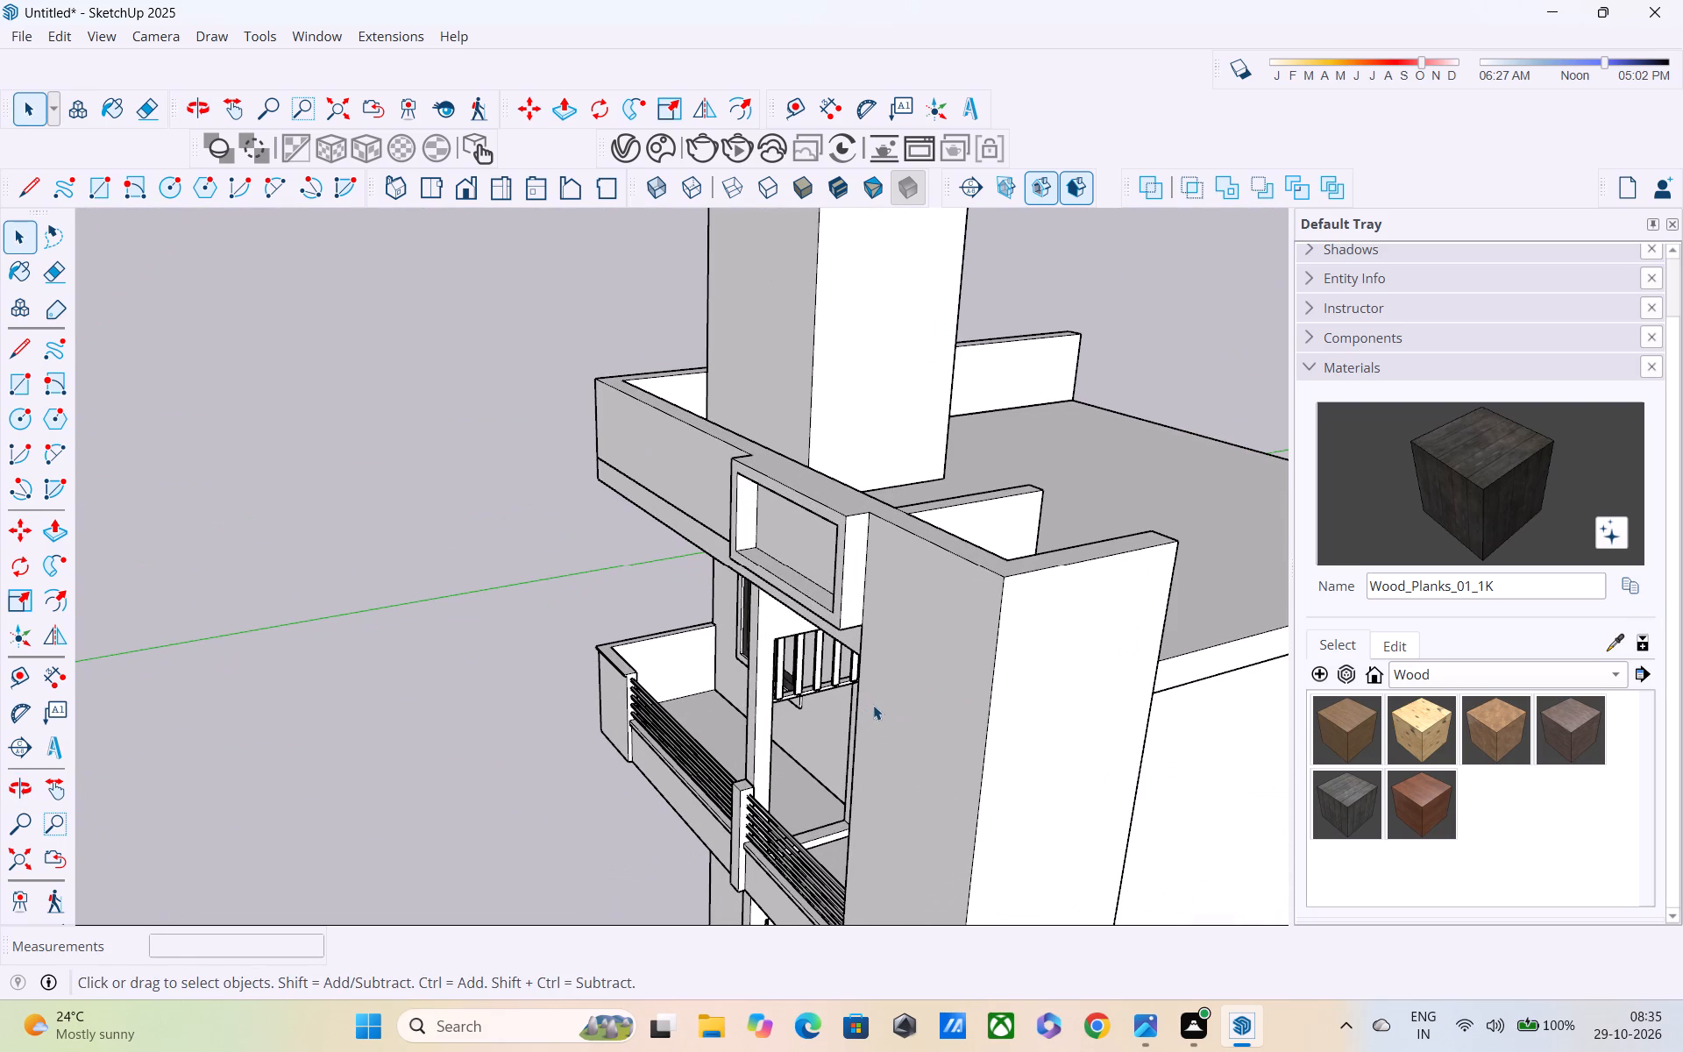
scroll(872, 674, up, 2)
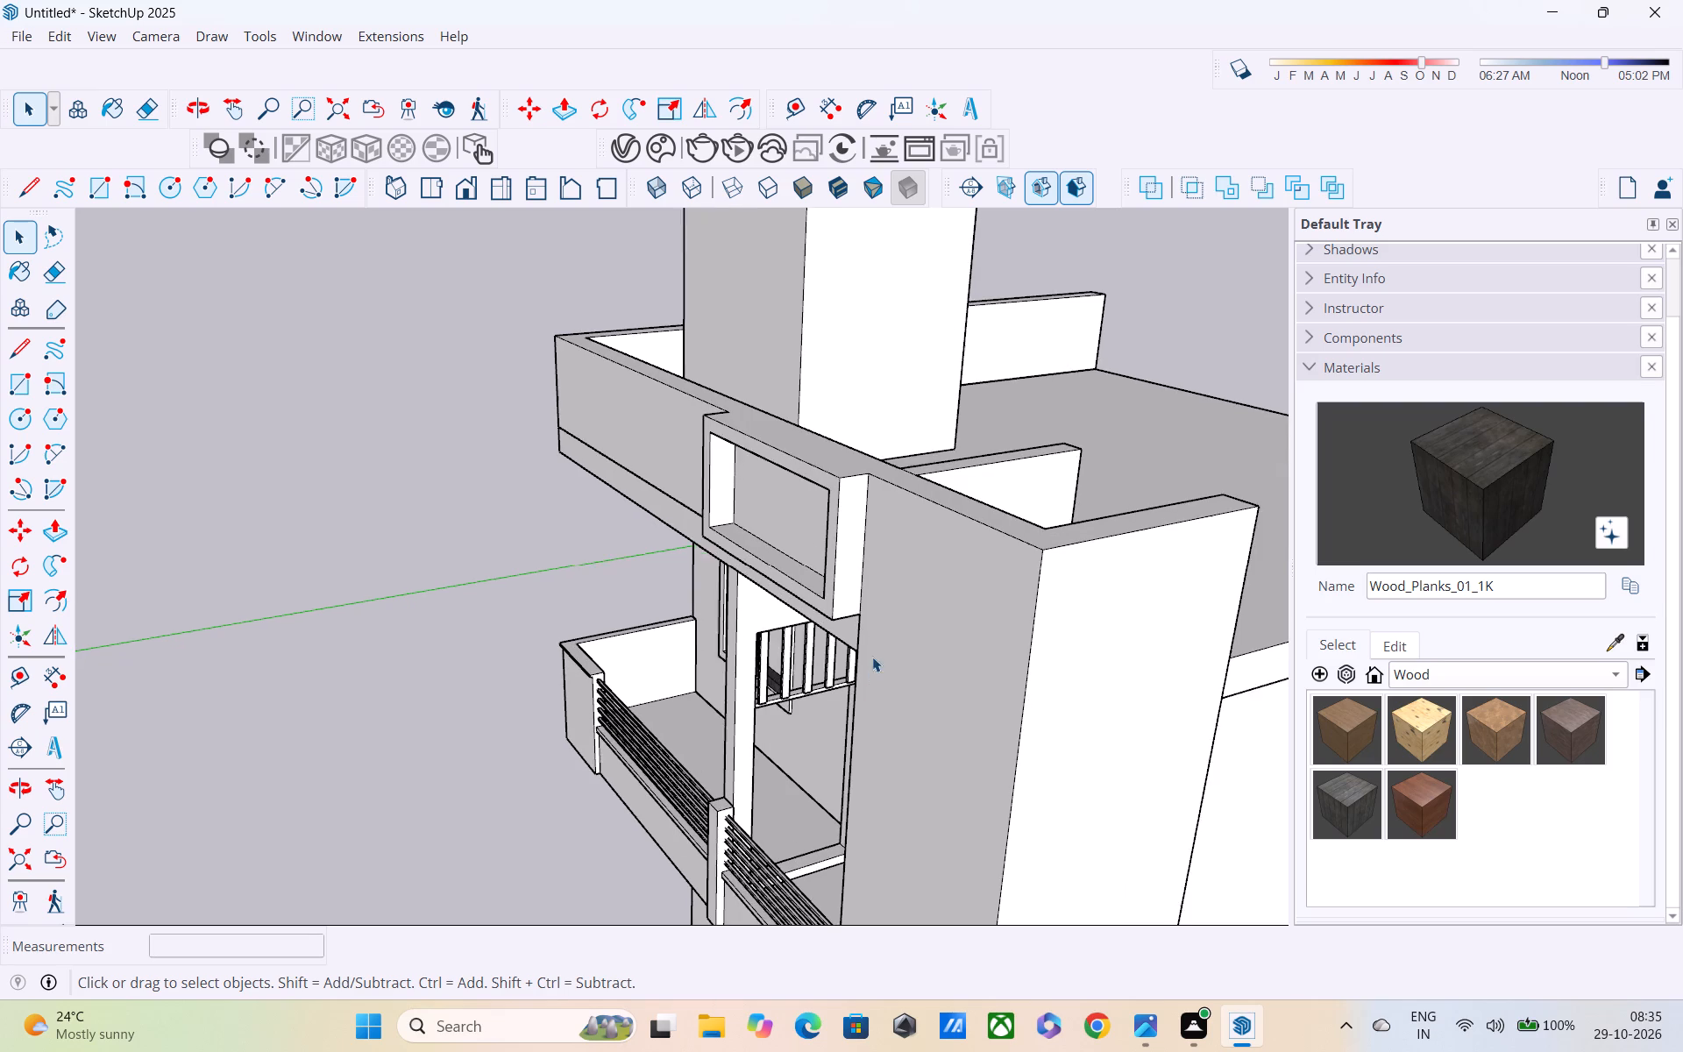
middle_drag(872, 665, 897, 807)
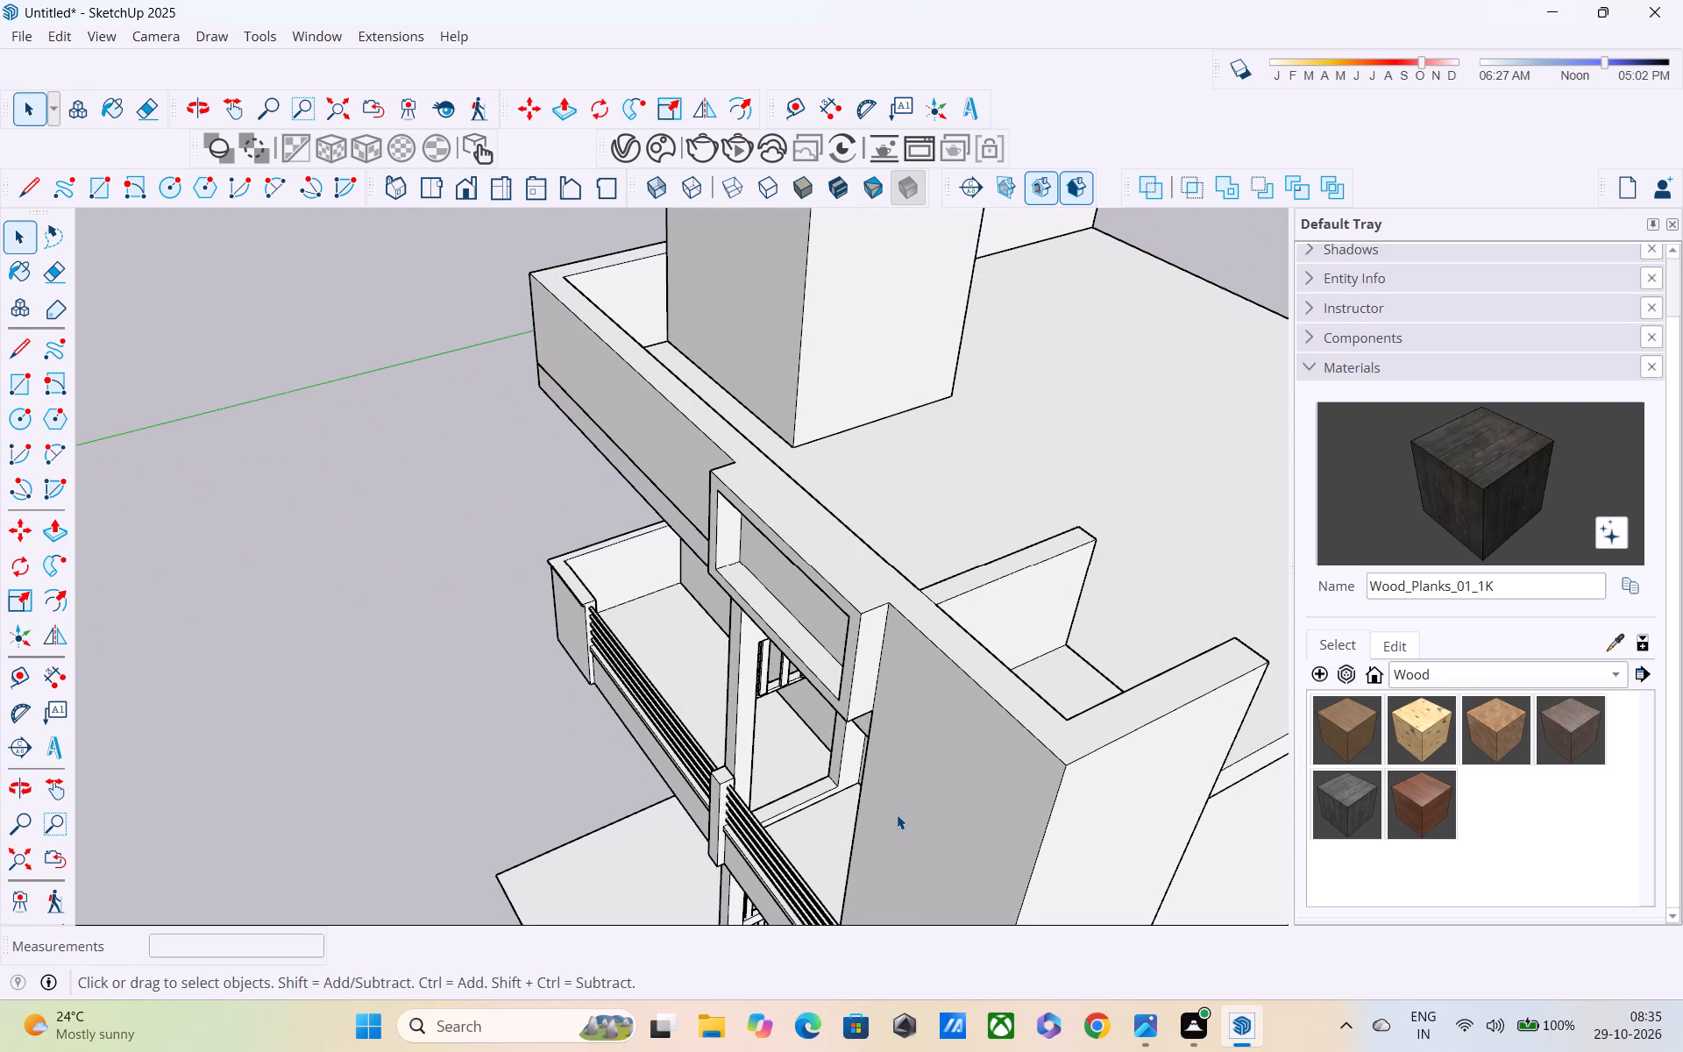
key(p)
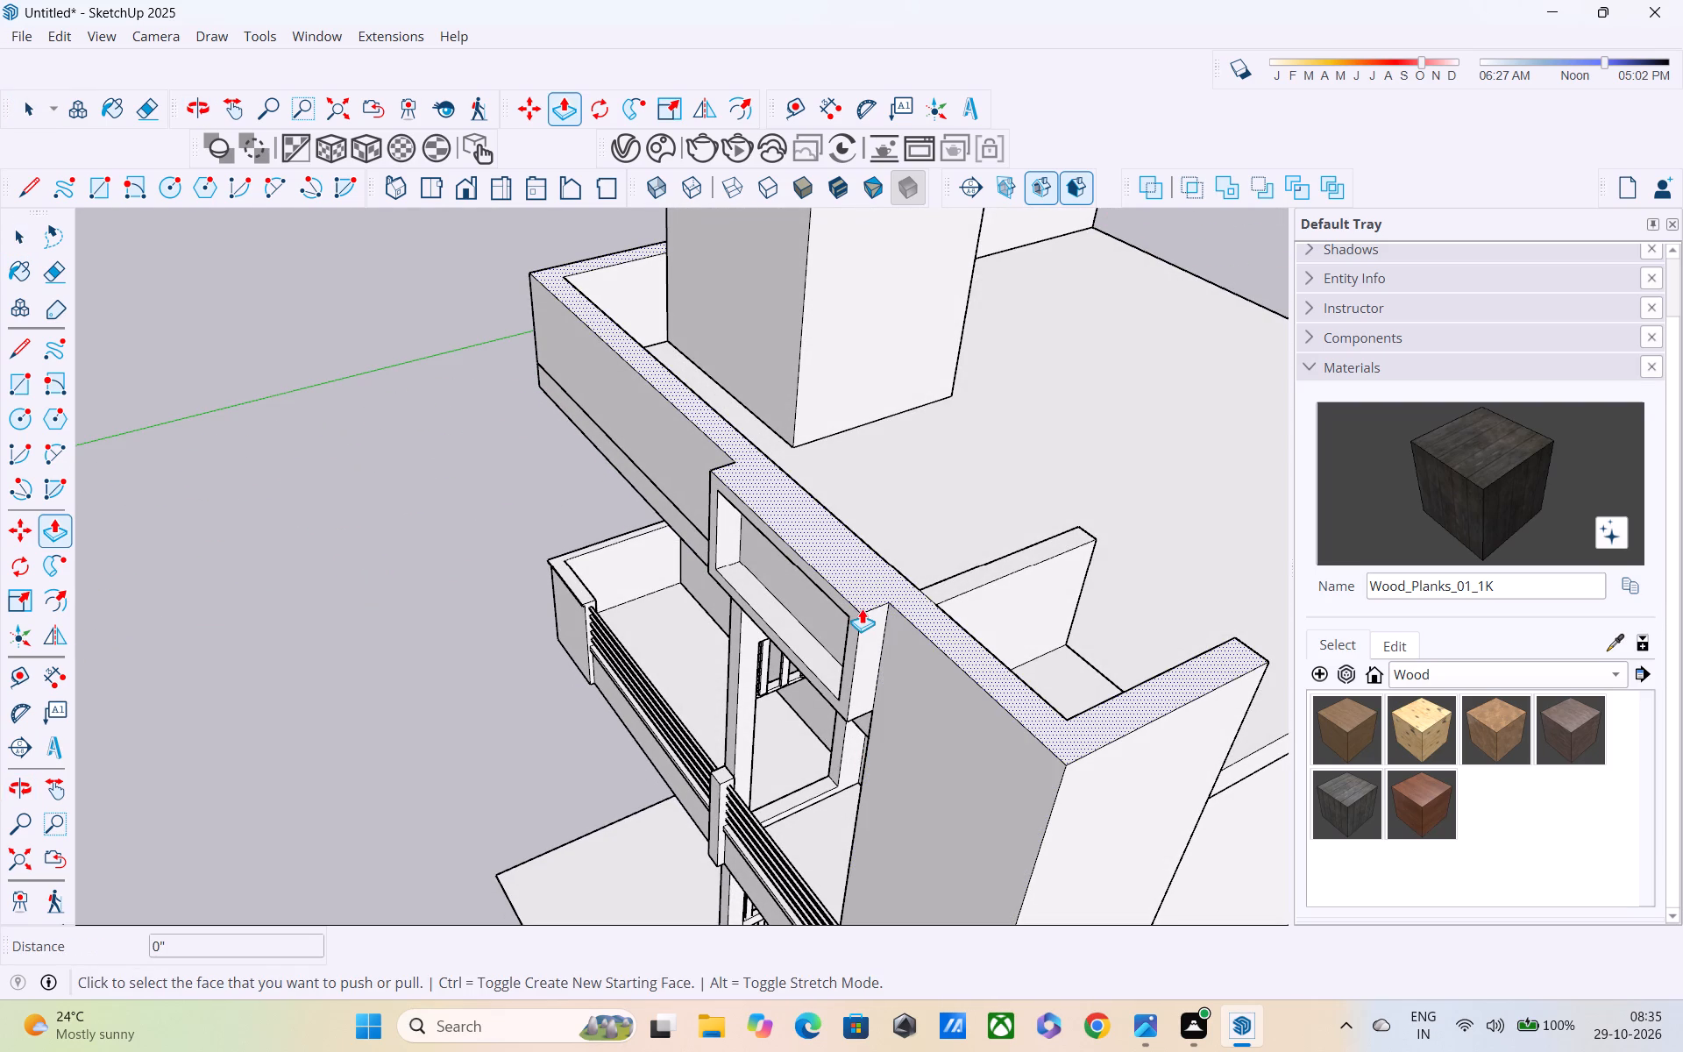
middle_drag(856, 607, 341, 854)
scroll(352, 736, down, 2)
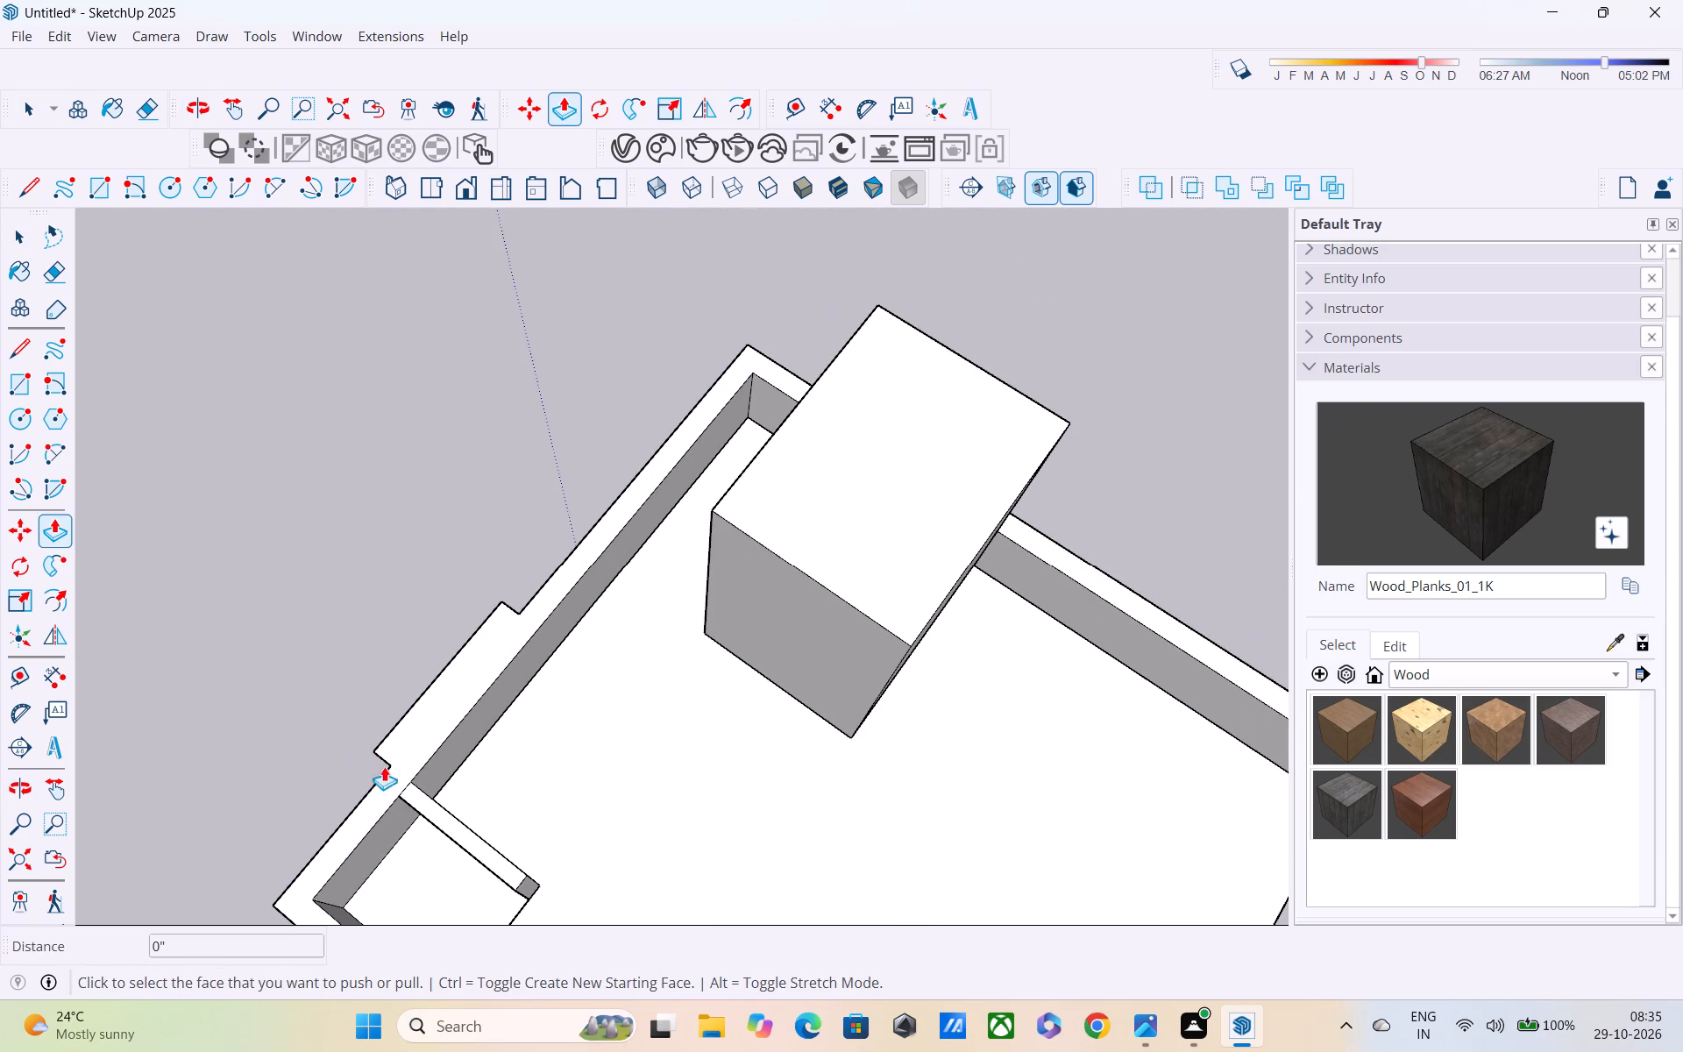
middle_drag(366, 721, 568, 738)
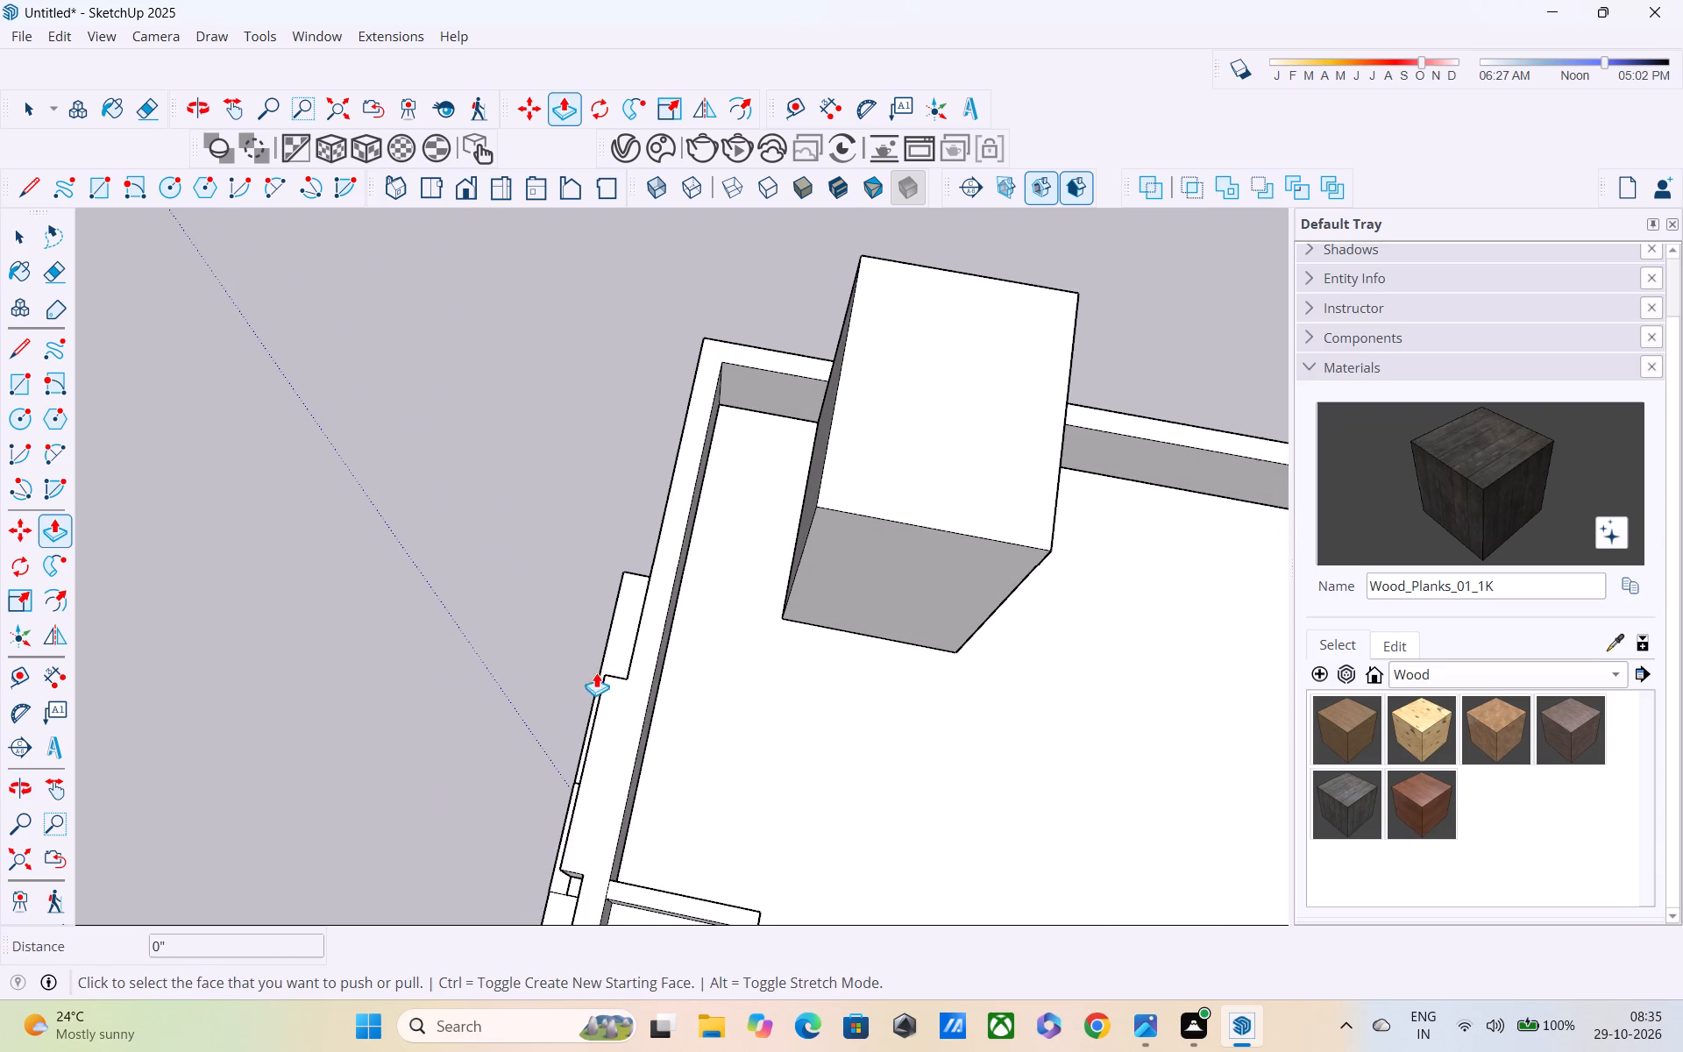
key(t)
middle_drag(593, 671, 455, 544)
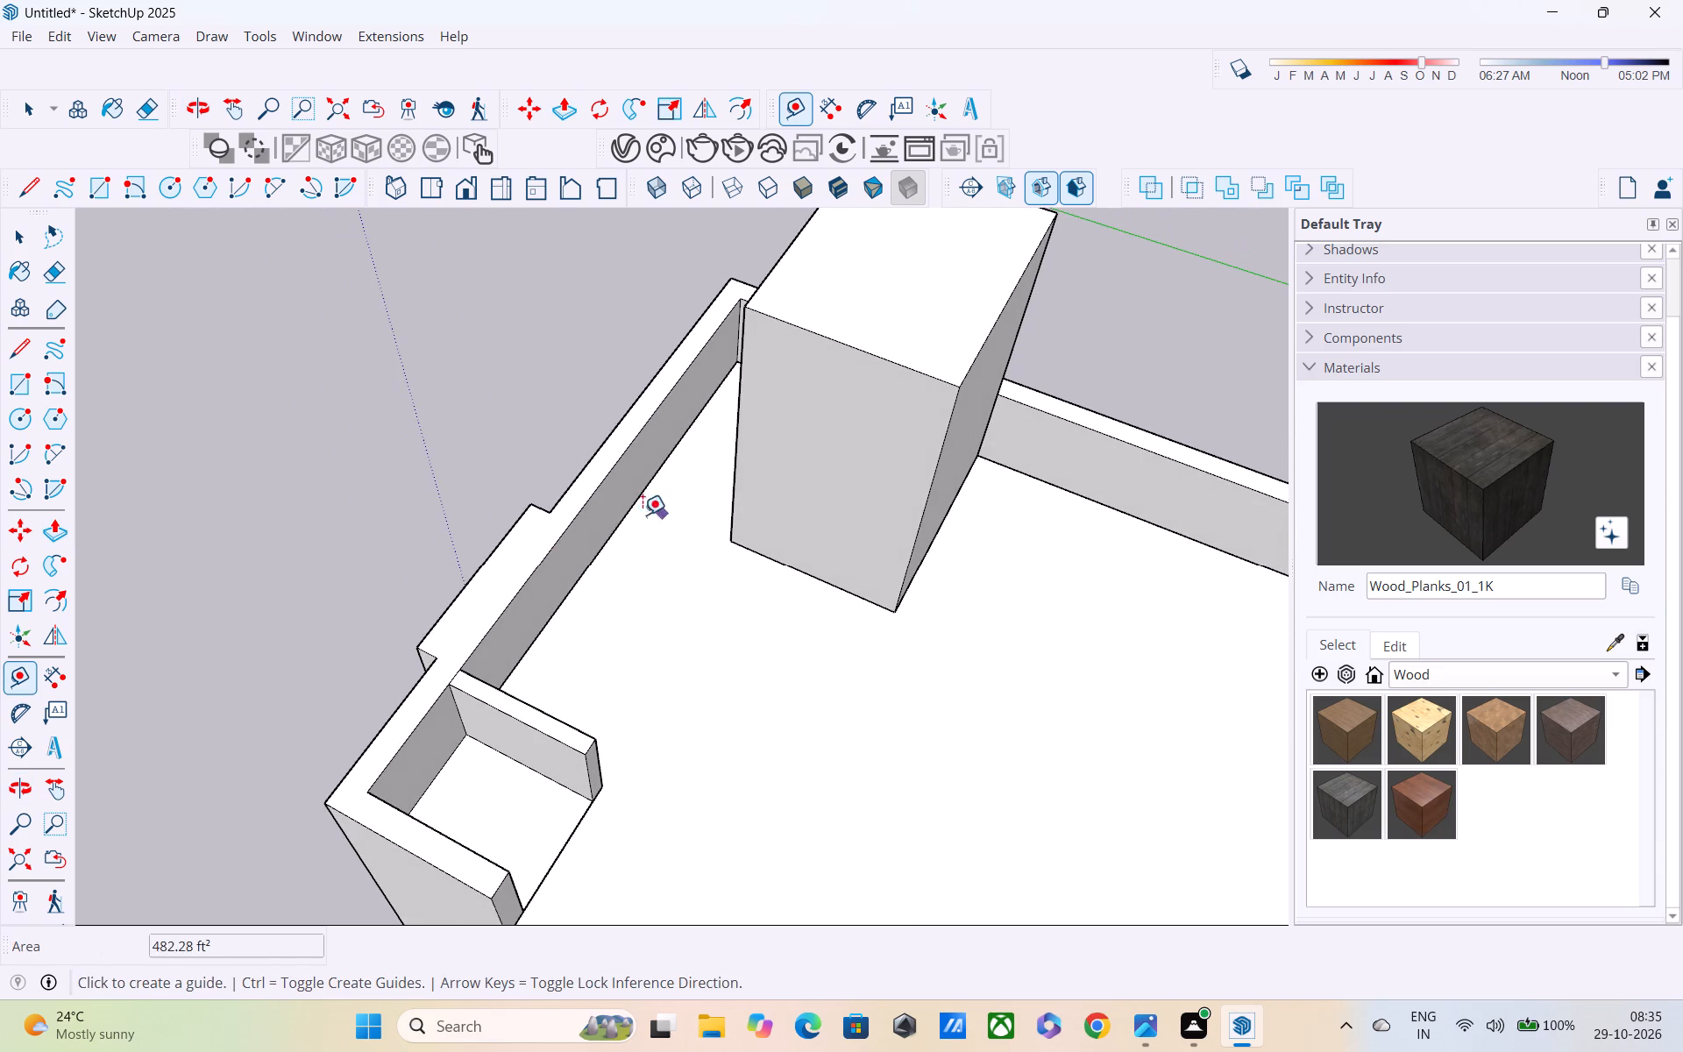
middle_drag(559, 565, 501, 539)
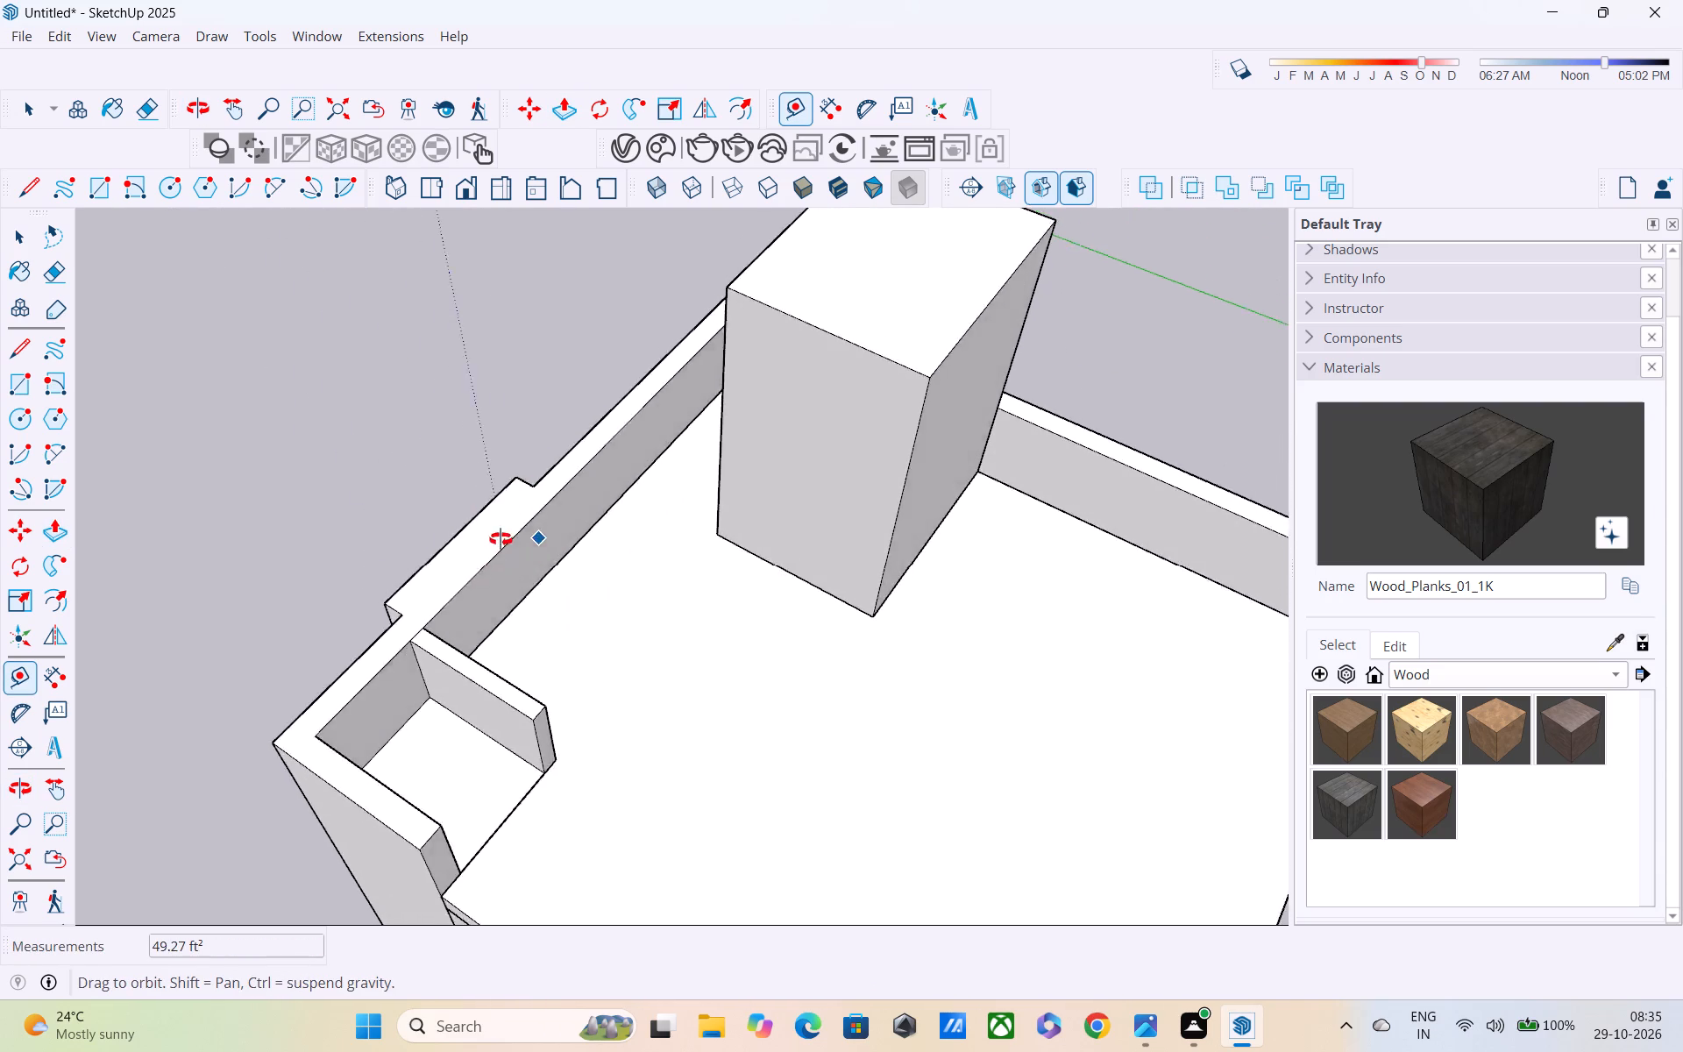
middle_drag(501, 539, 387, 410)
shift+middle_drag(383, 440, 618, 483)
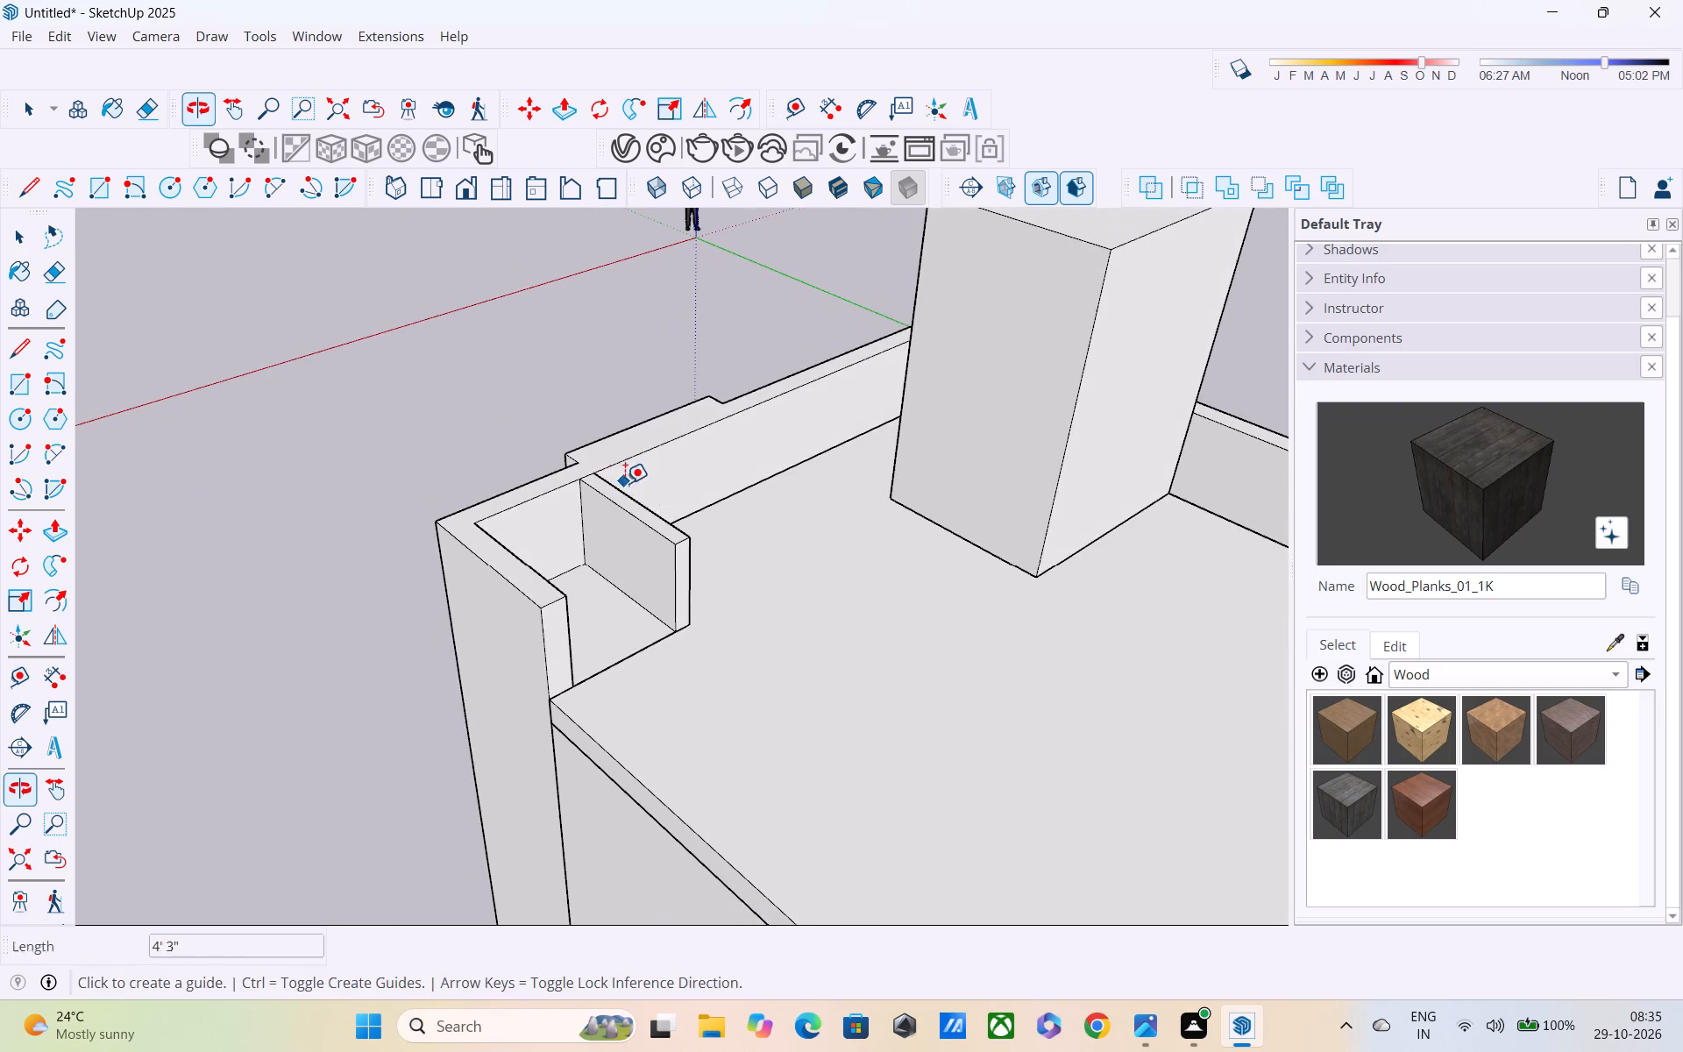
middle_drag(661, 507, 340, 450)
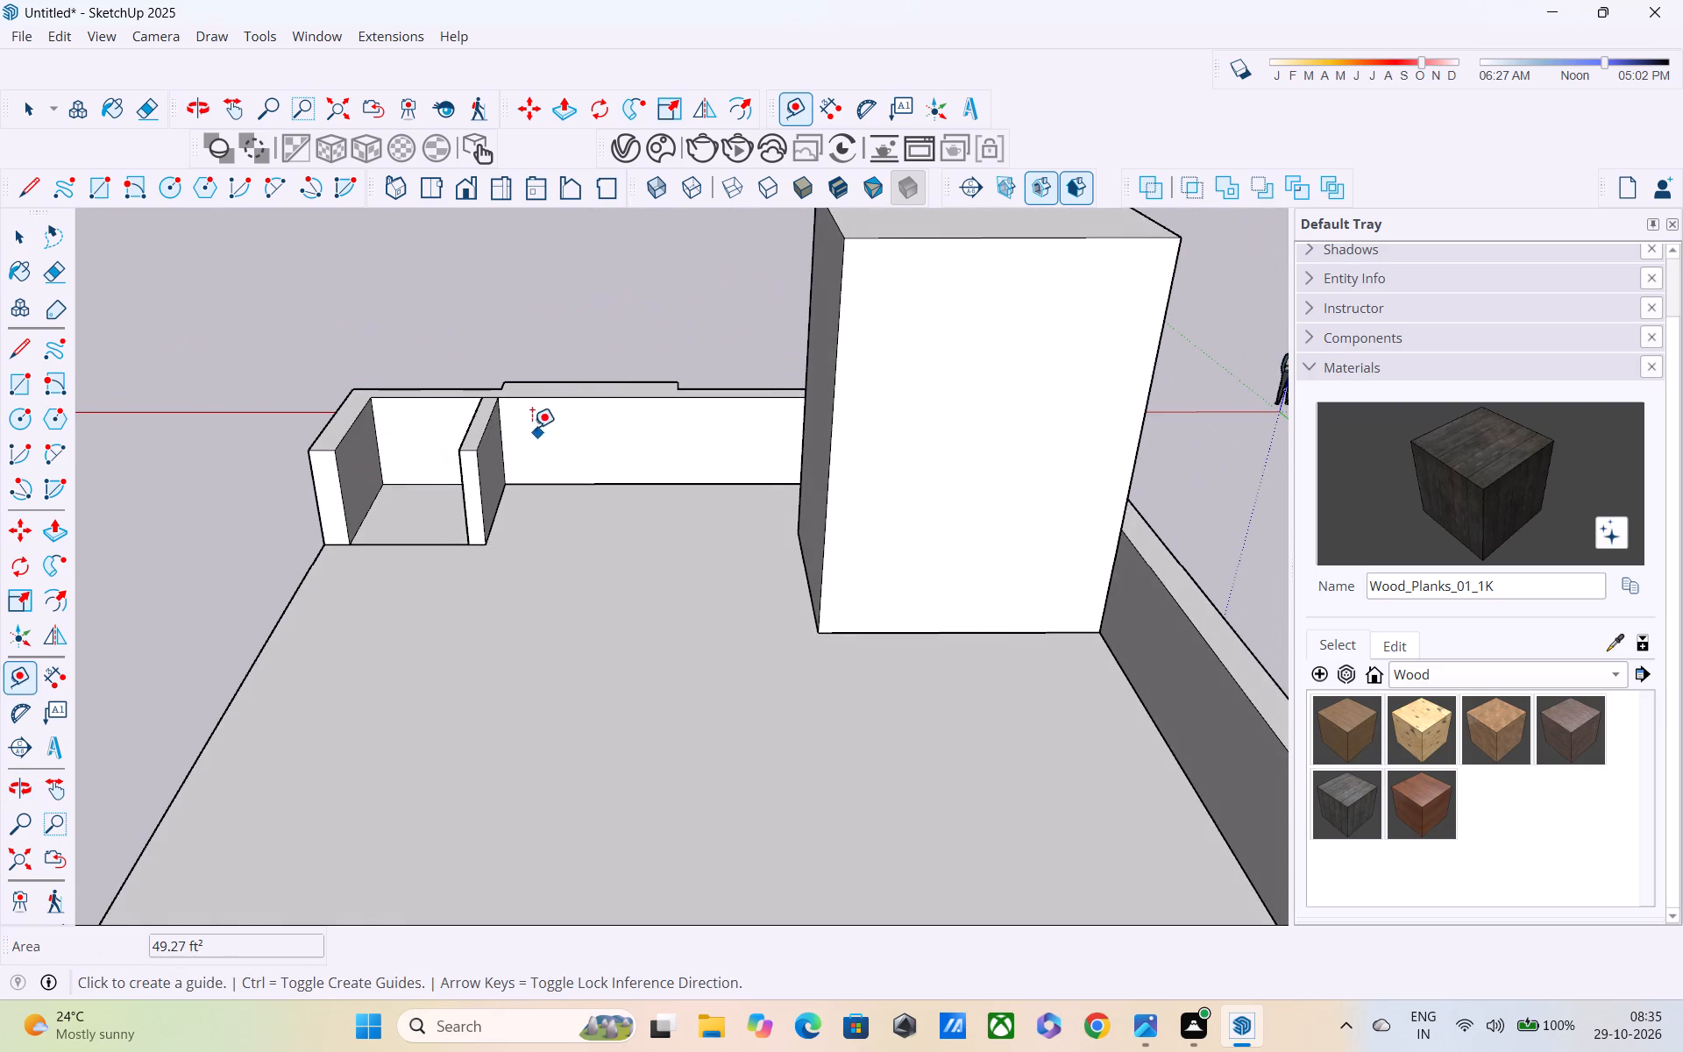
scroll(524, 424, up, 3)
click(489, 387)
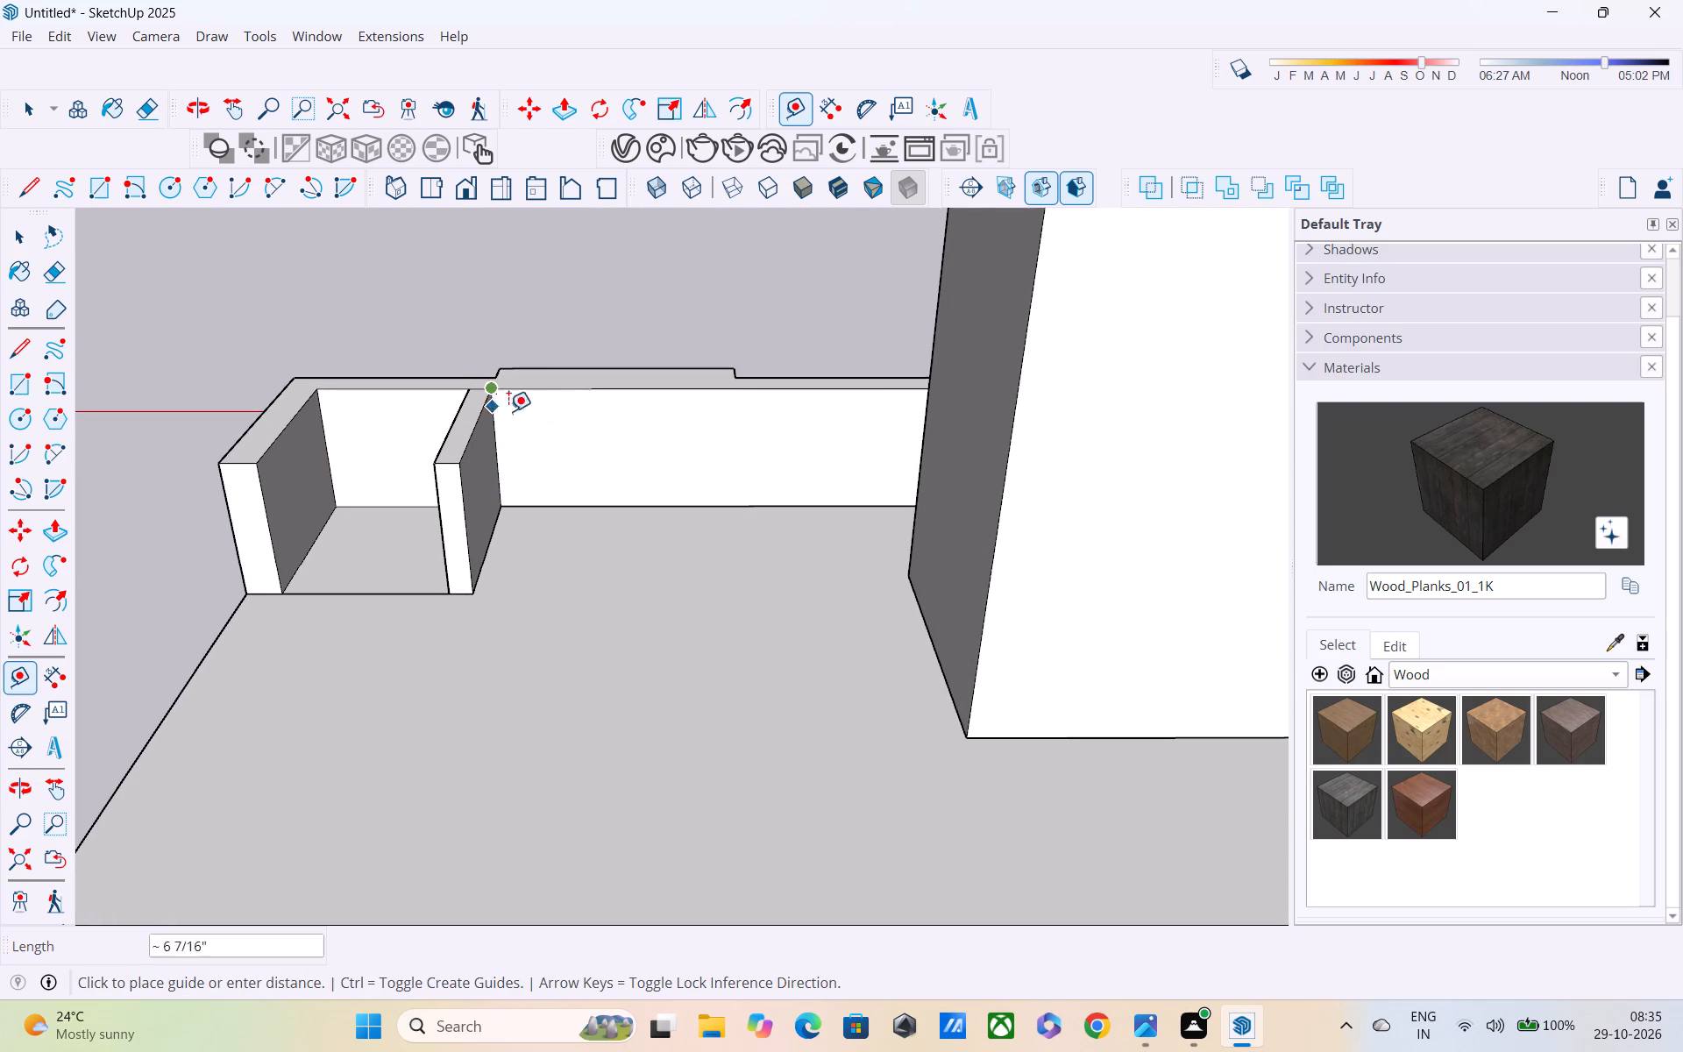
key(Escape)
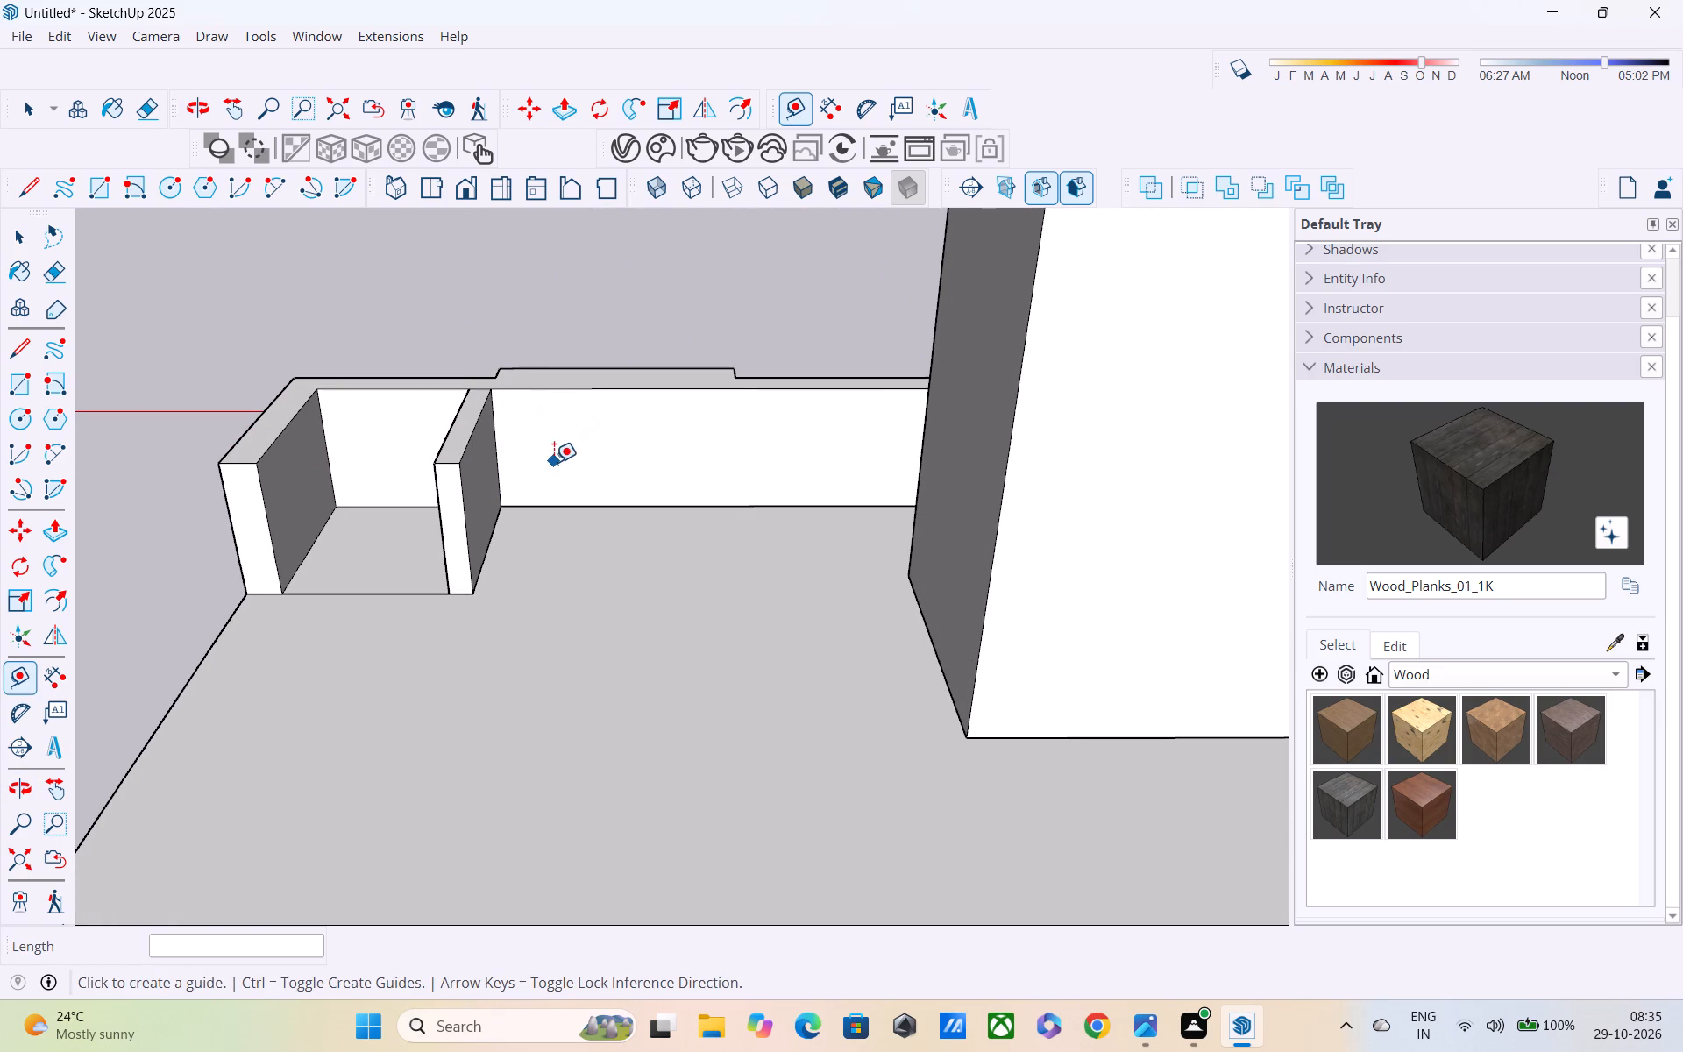
Check which geometry is connected to the end face of the U-shaped parapet's outer wall.
scroll(521, 446, down, 7)
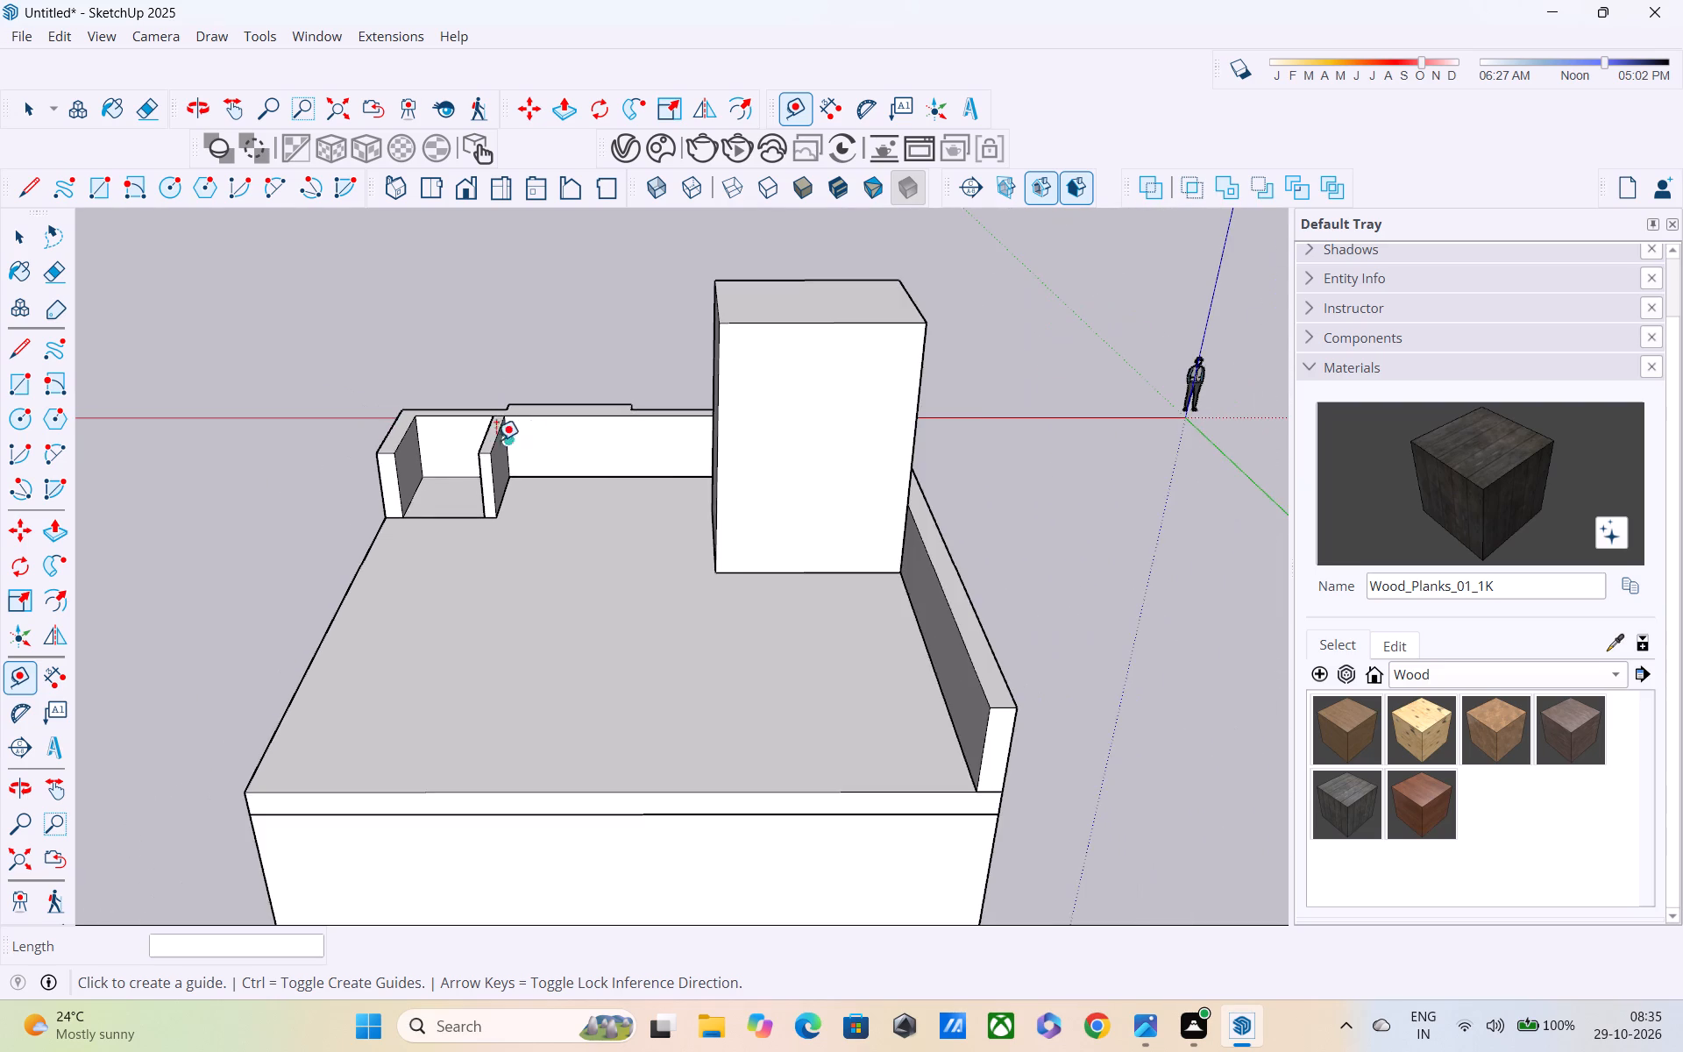
middle_drag(465, 439, 617, 451)
key(p)
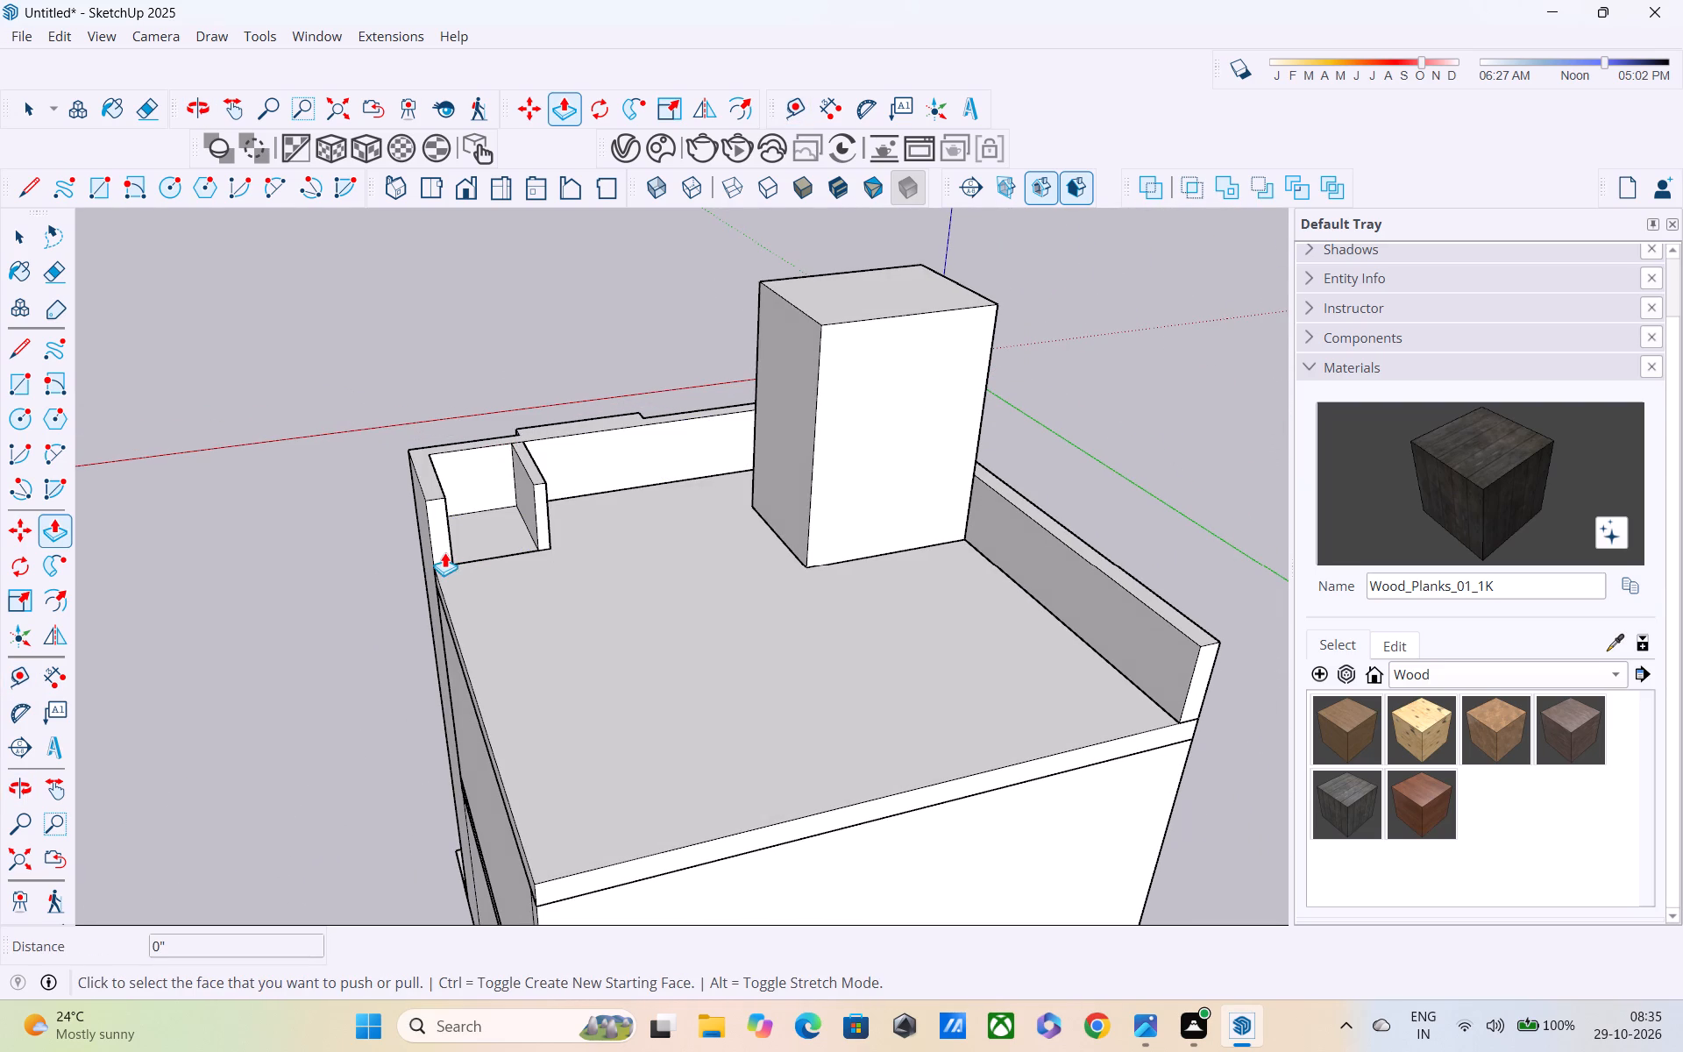
key(space)
click(440, 529)
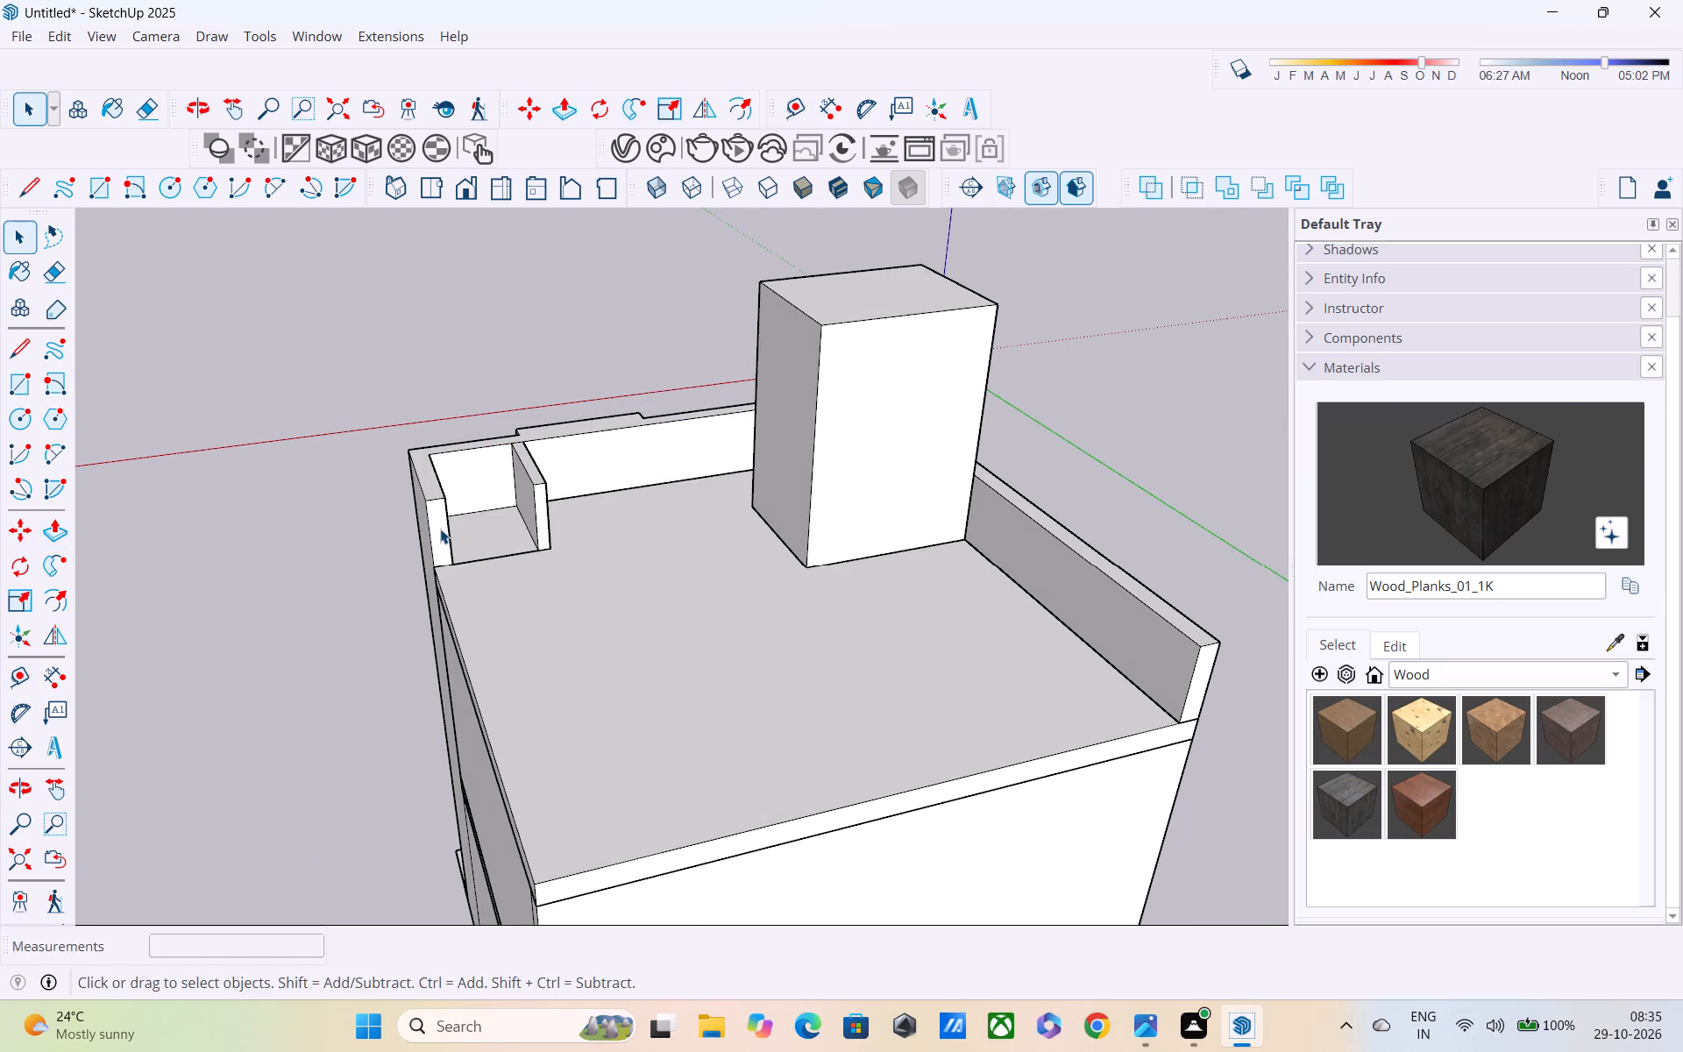
double_click(440, 529)
double_click(440, 529)
click(314, 488)
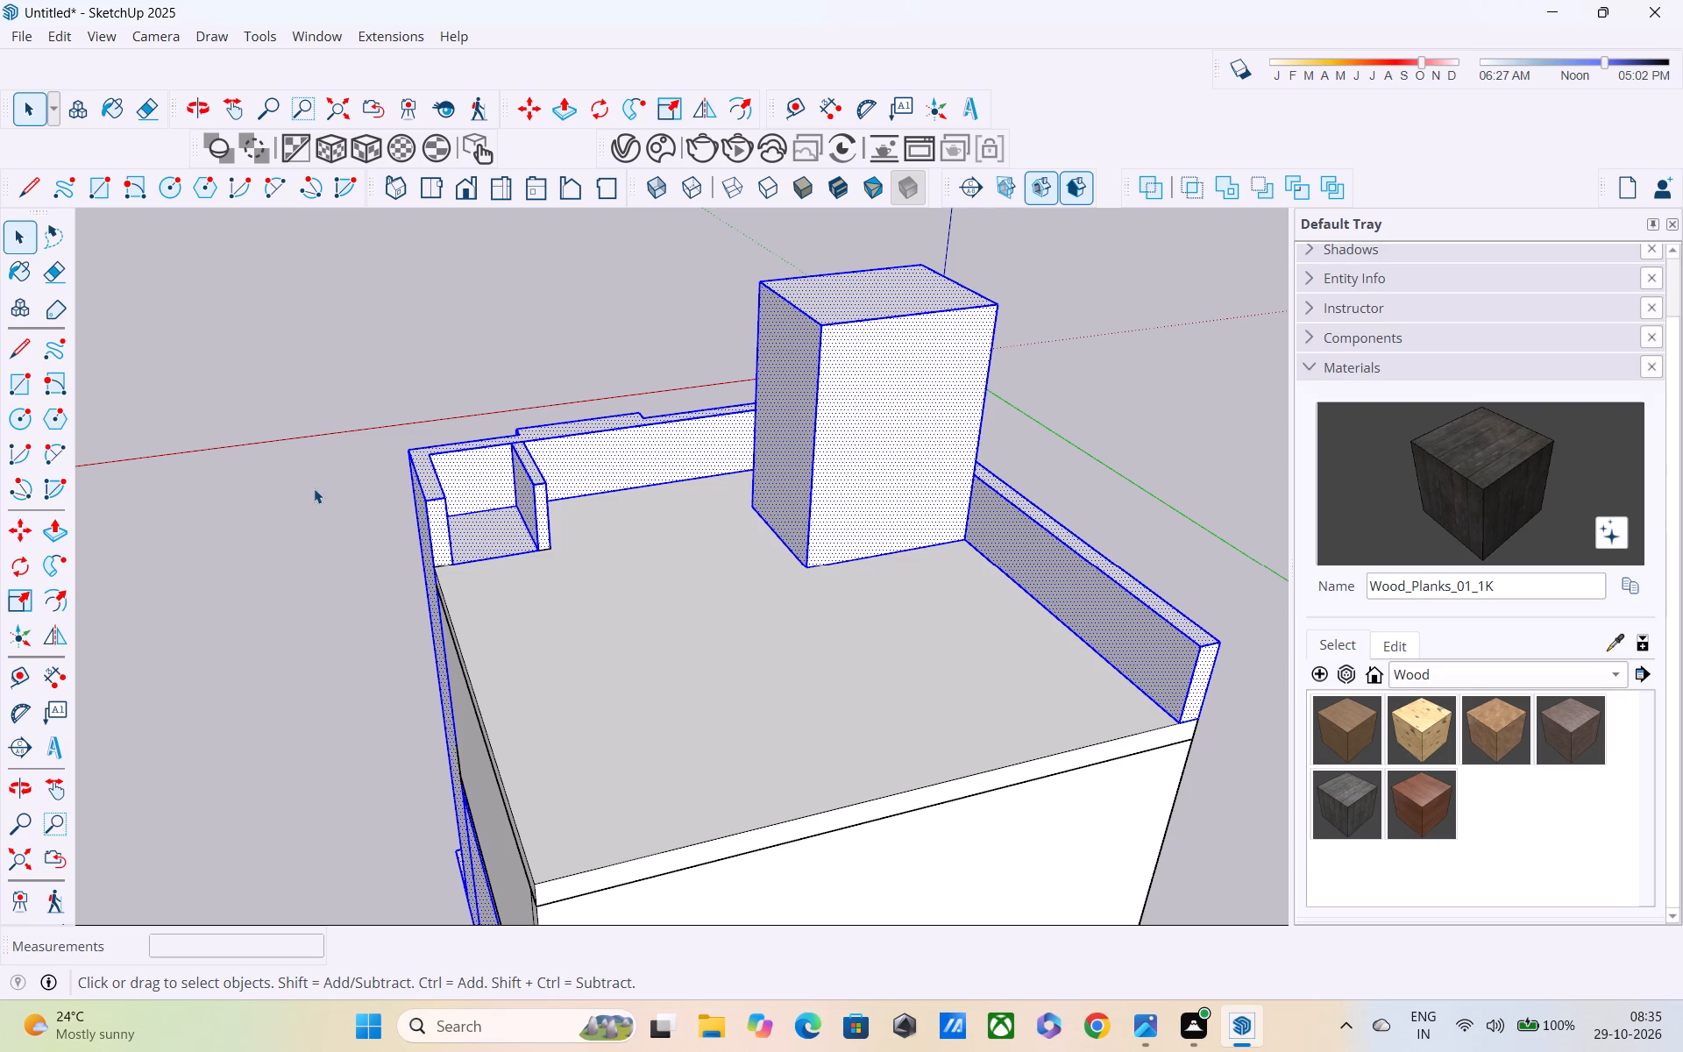
scroll(443, 581, up, 4)
click(439, 522)
double_click(439, 522)
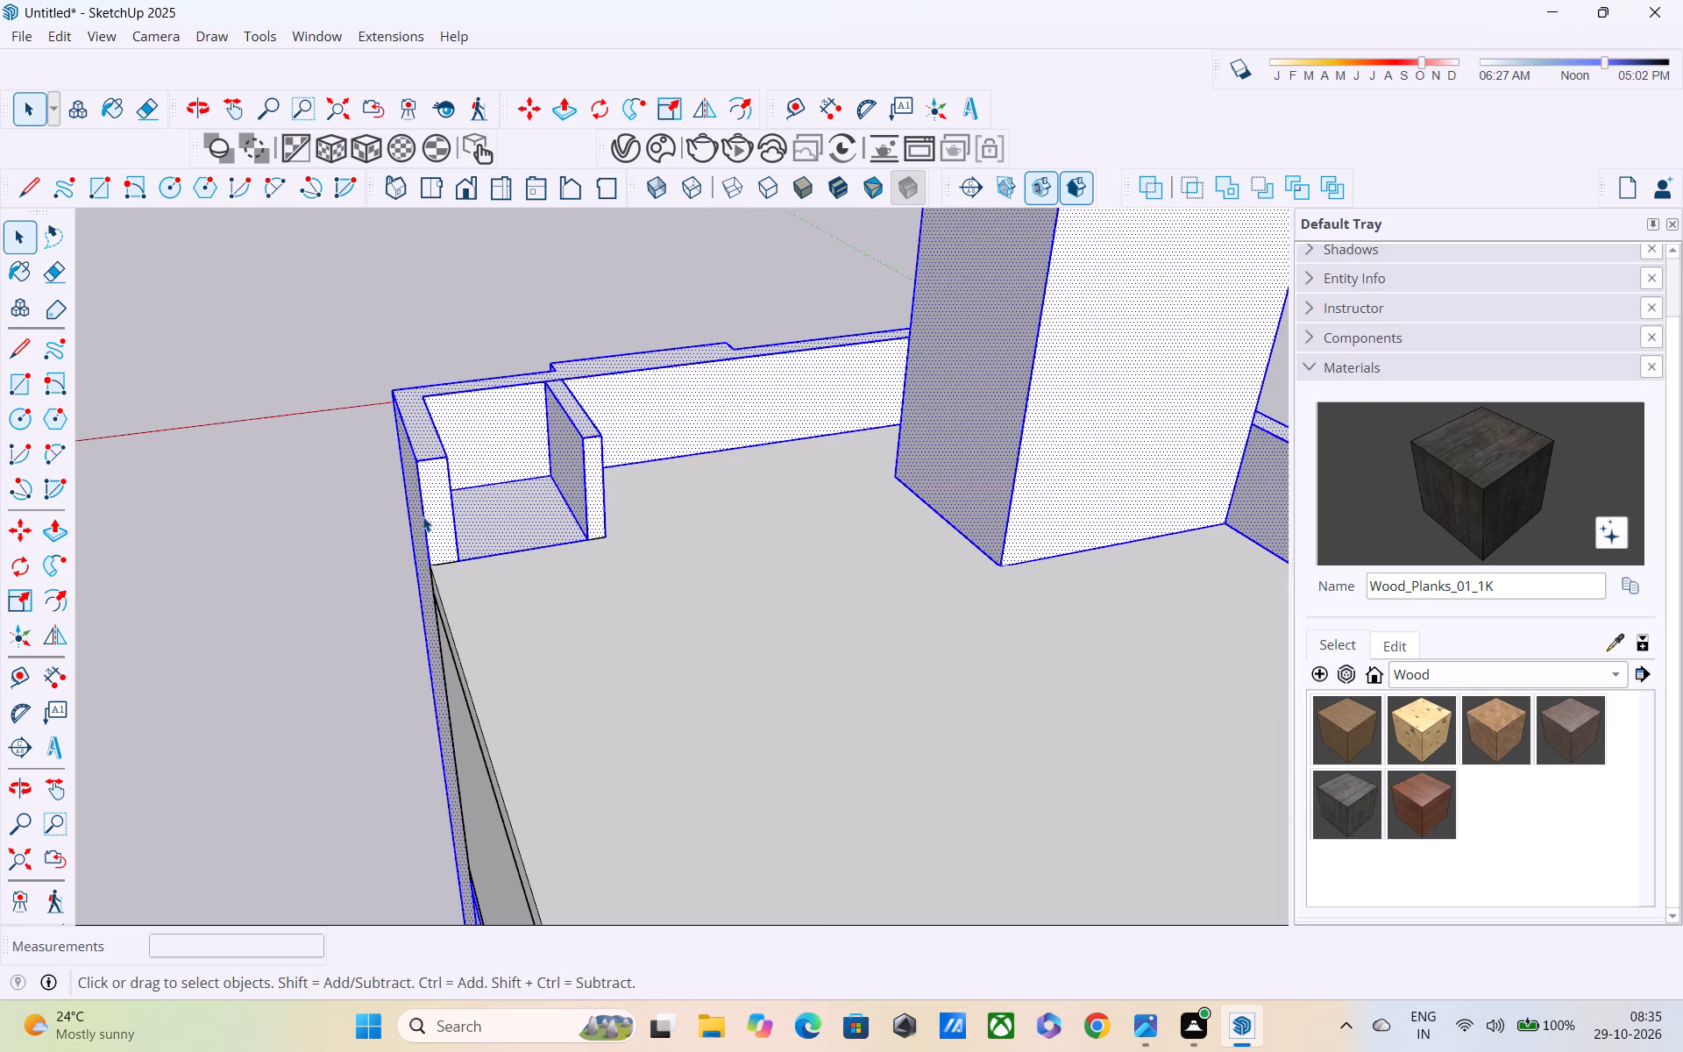
click(366, 508)
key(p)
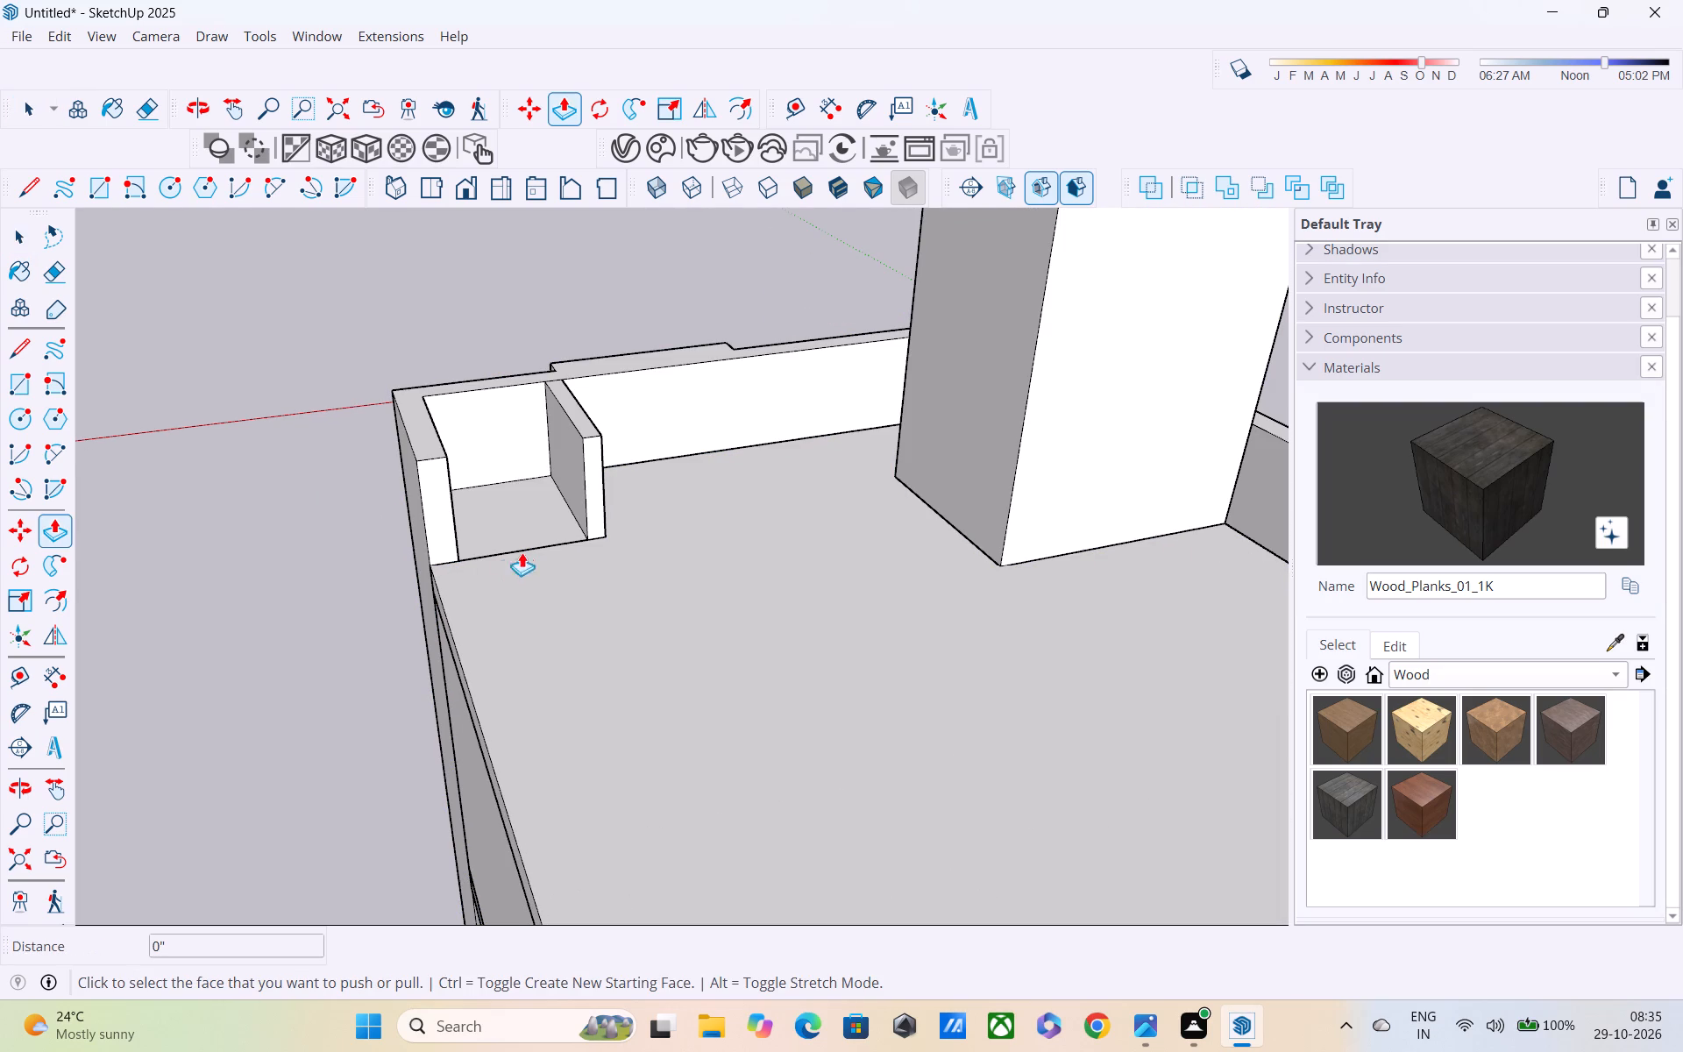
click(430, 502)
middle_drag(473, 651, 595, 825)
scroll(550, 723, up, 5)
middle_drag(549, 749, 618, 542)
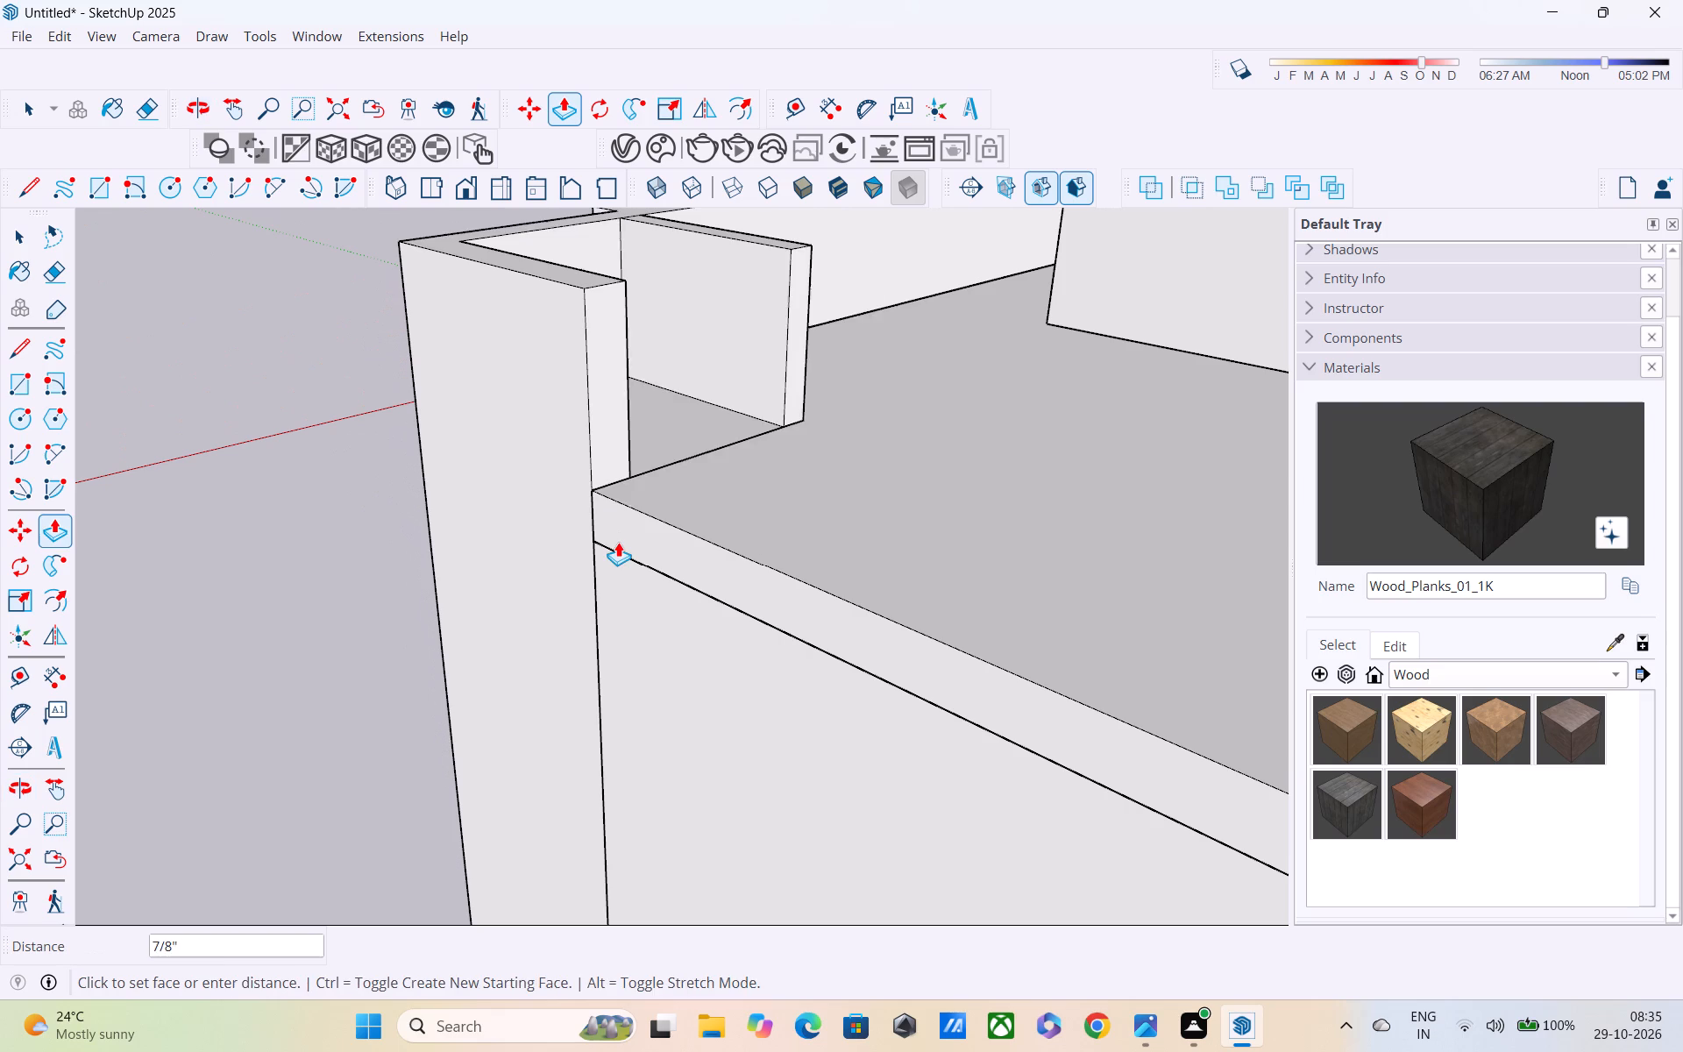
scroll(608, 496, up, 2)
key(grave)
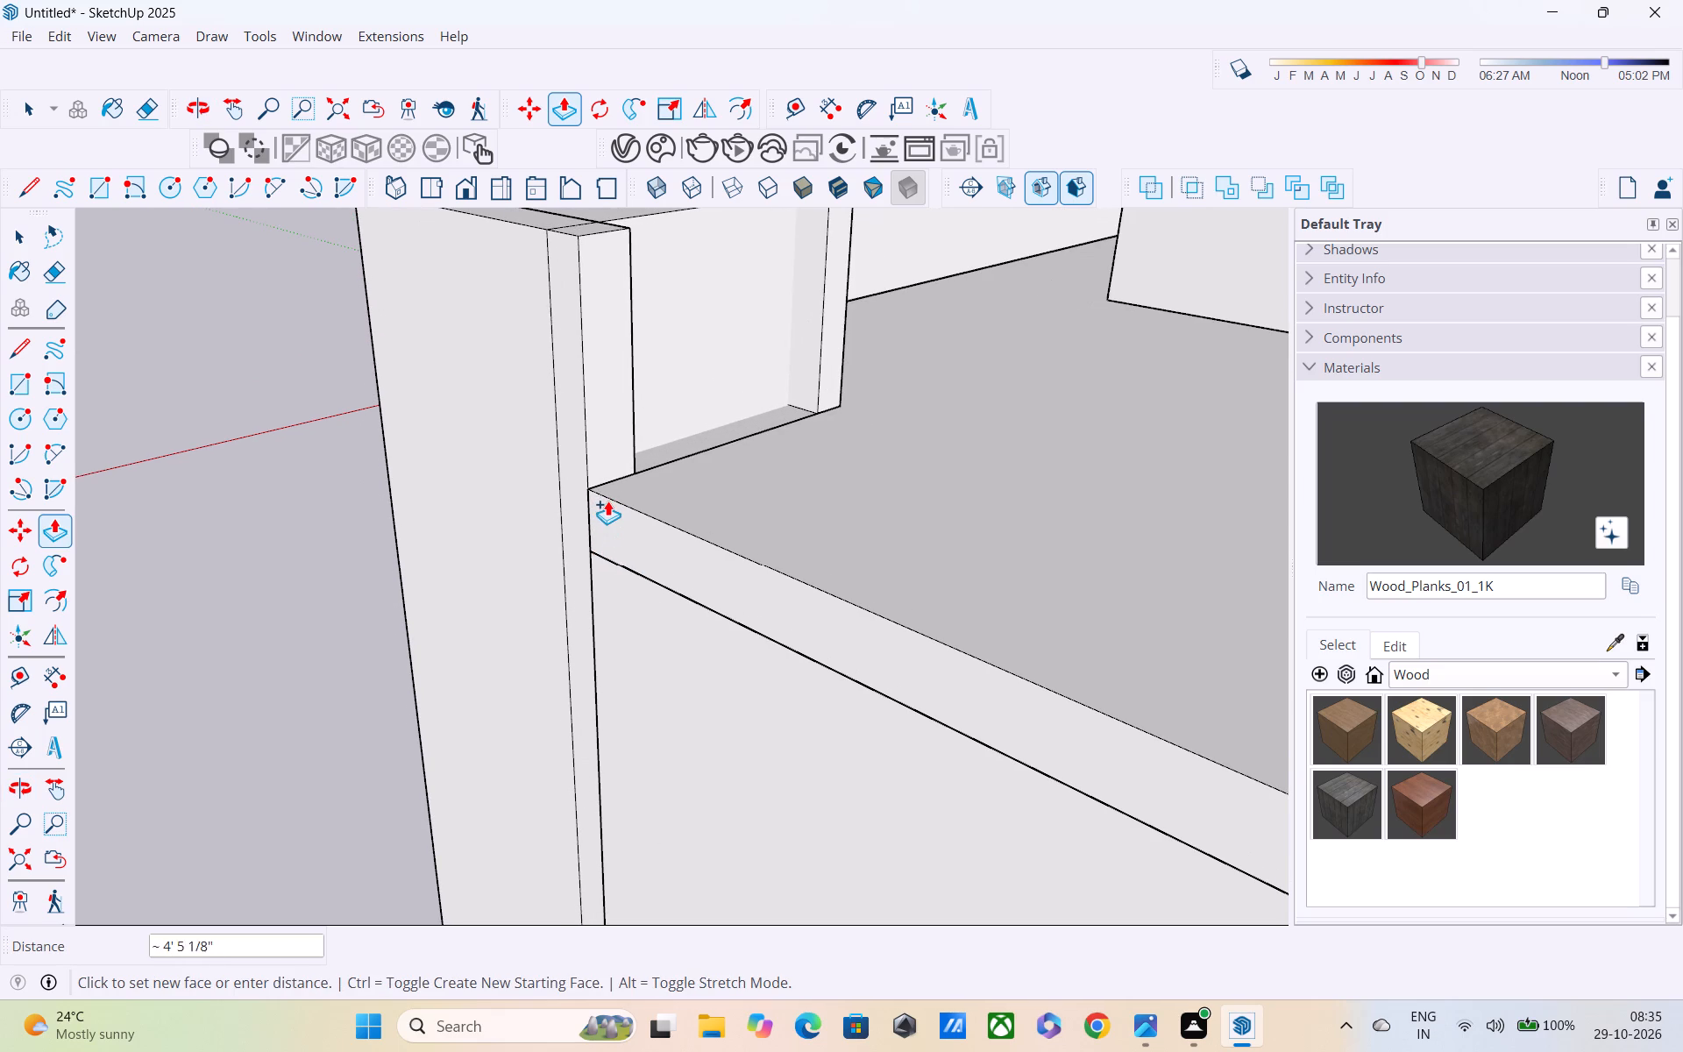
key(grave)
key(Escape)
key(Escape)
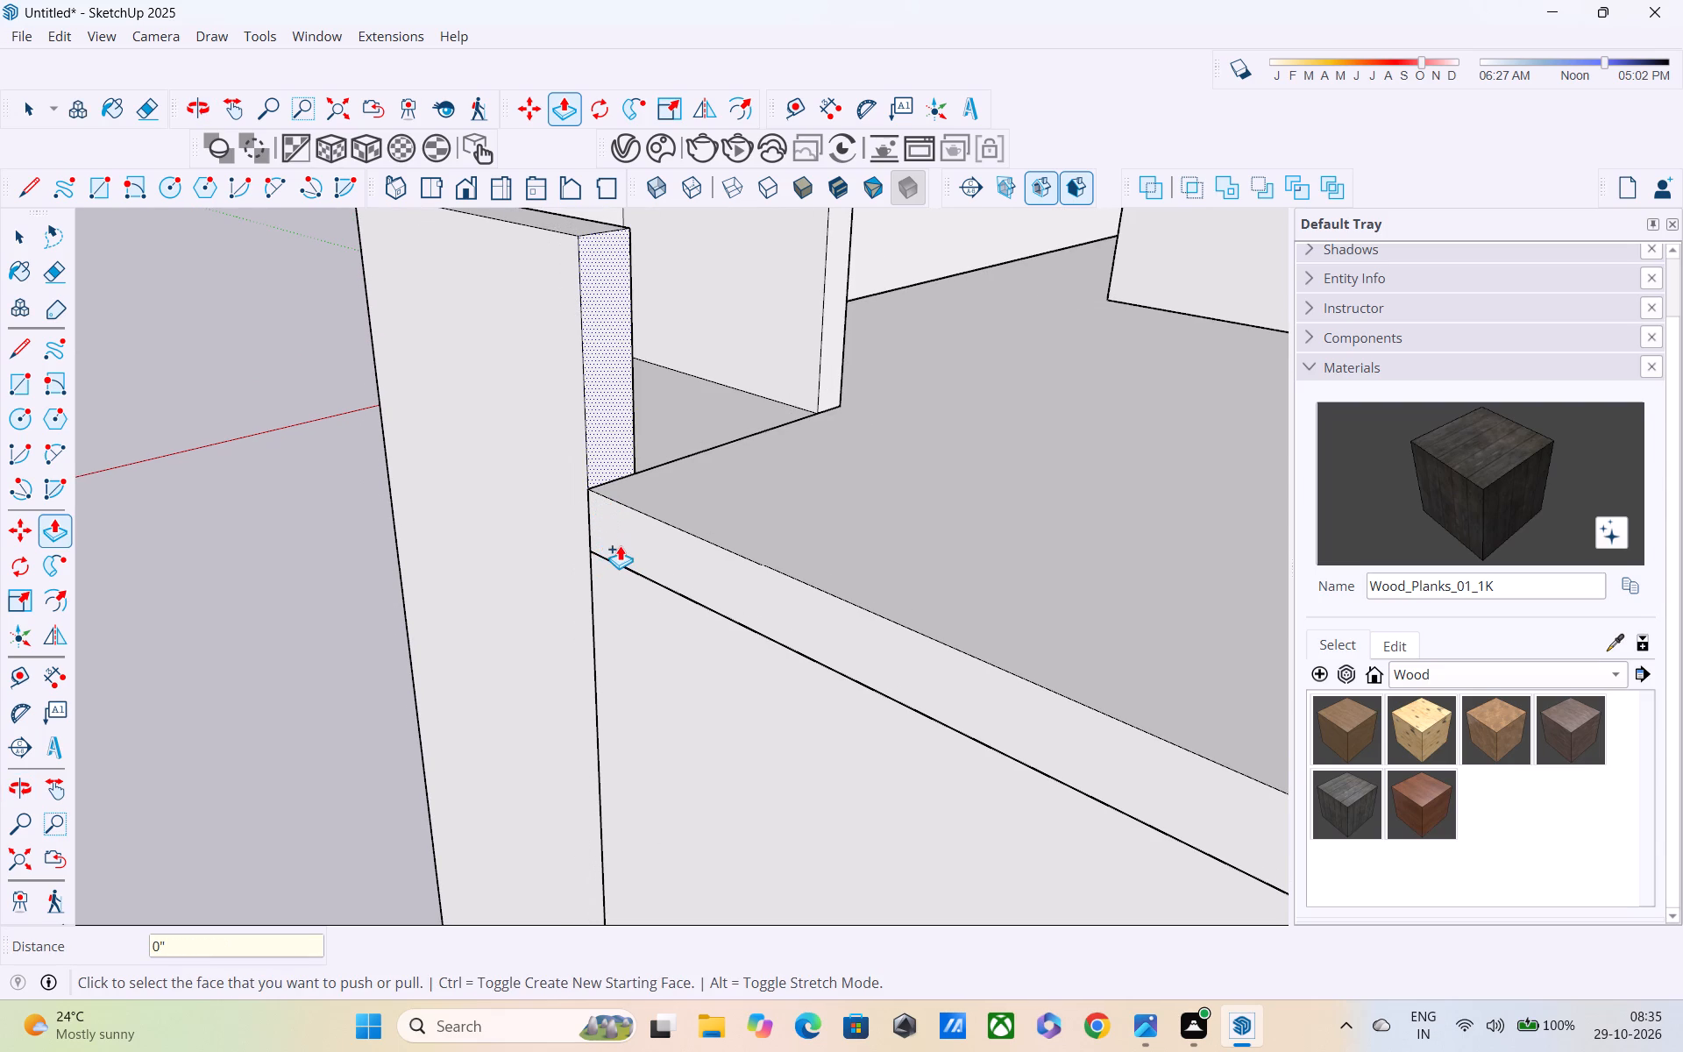
Close the outer parapet wall's end face with a 9" line along its base and extrude it 18' to the rear roof corner.
key(l)
scroll(628, 495, up, 4)
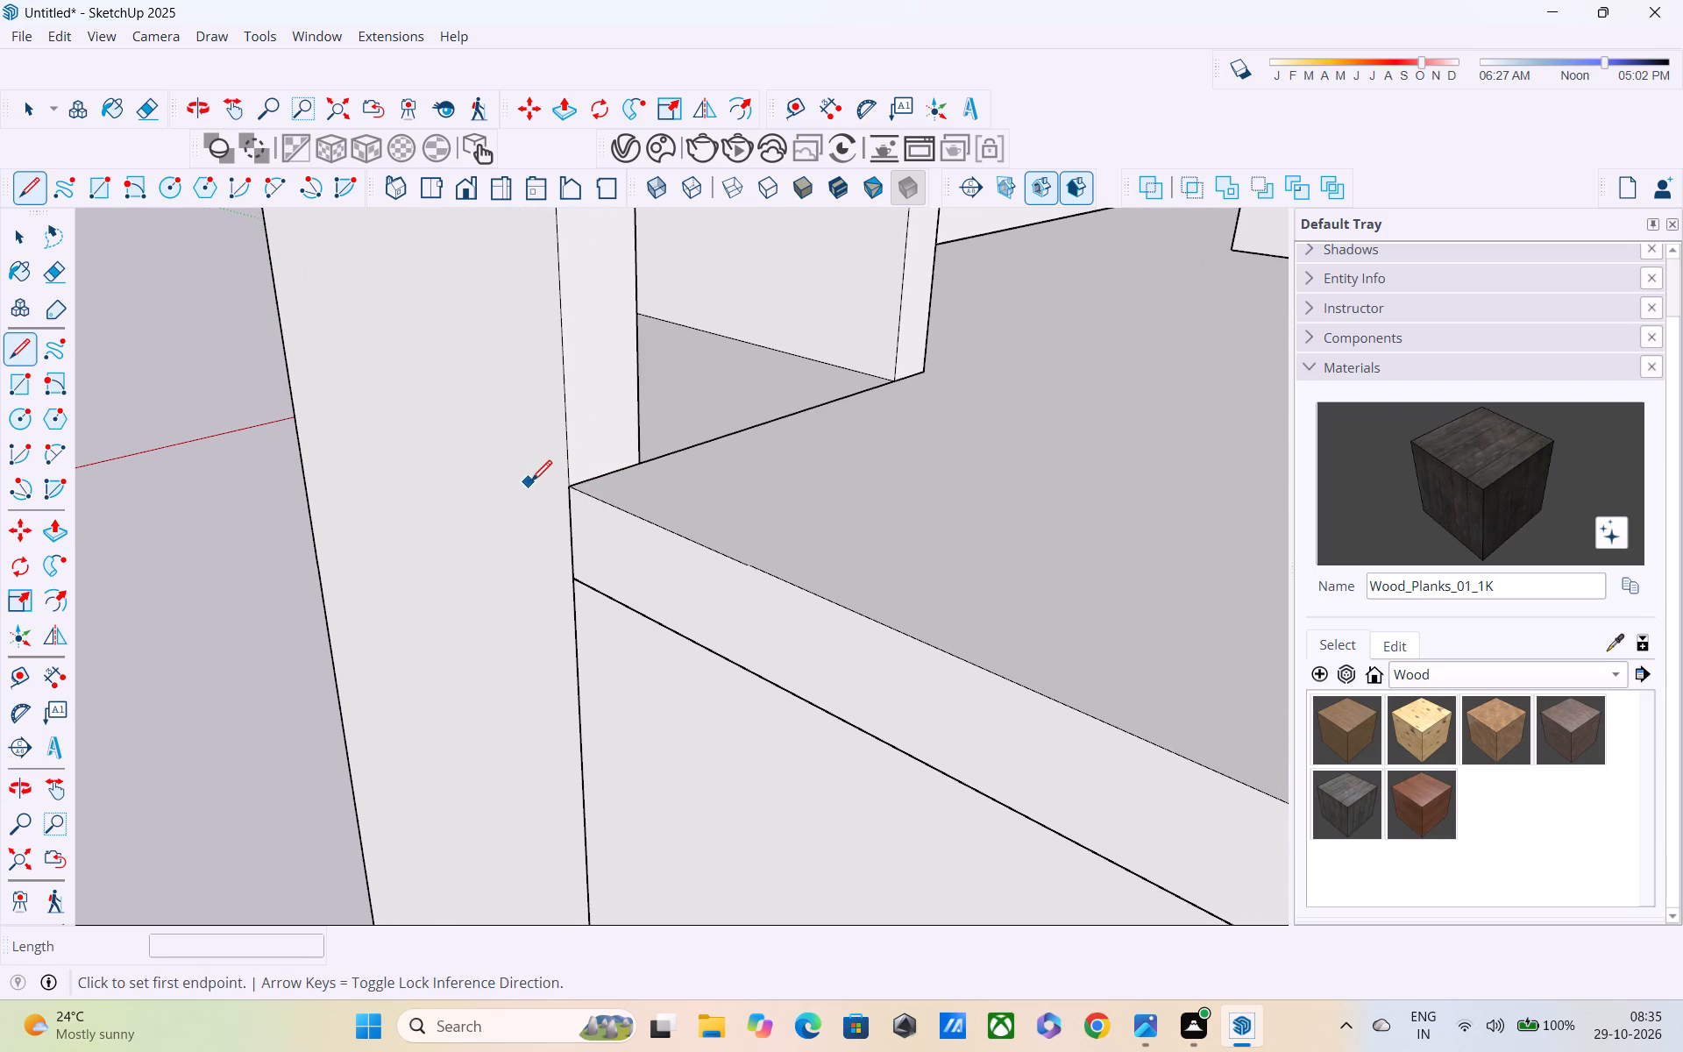
click(567, 484)
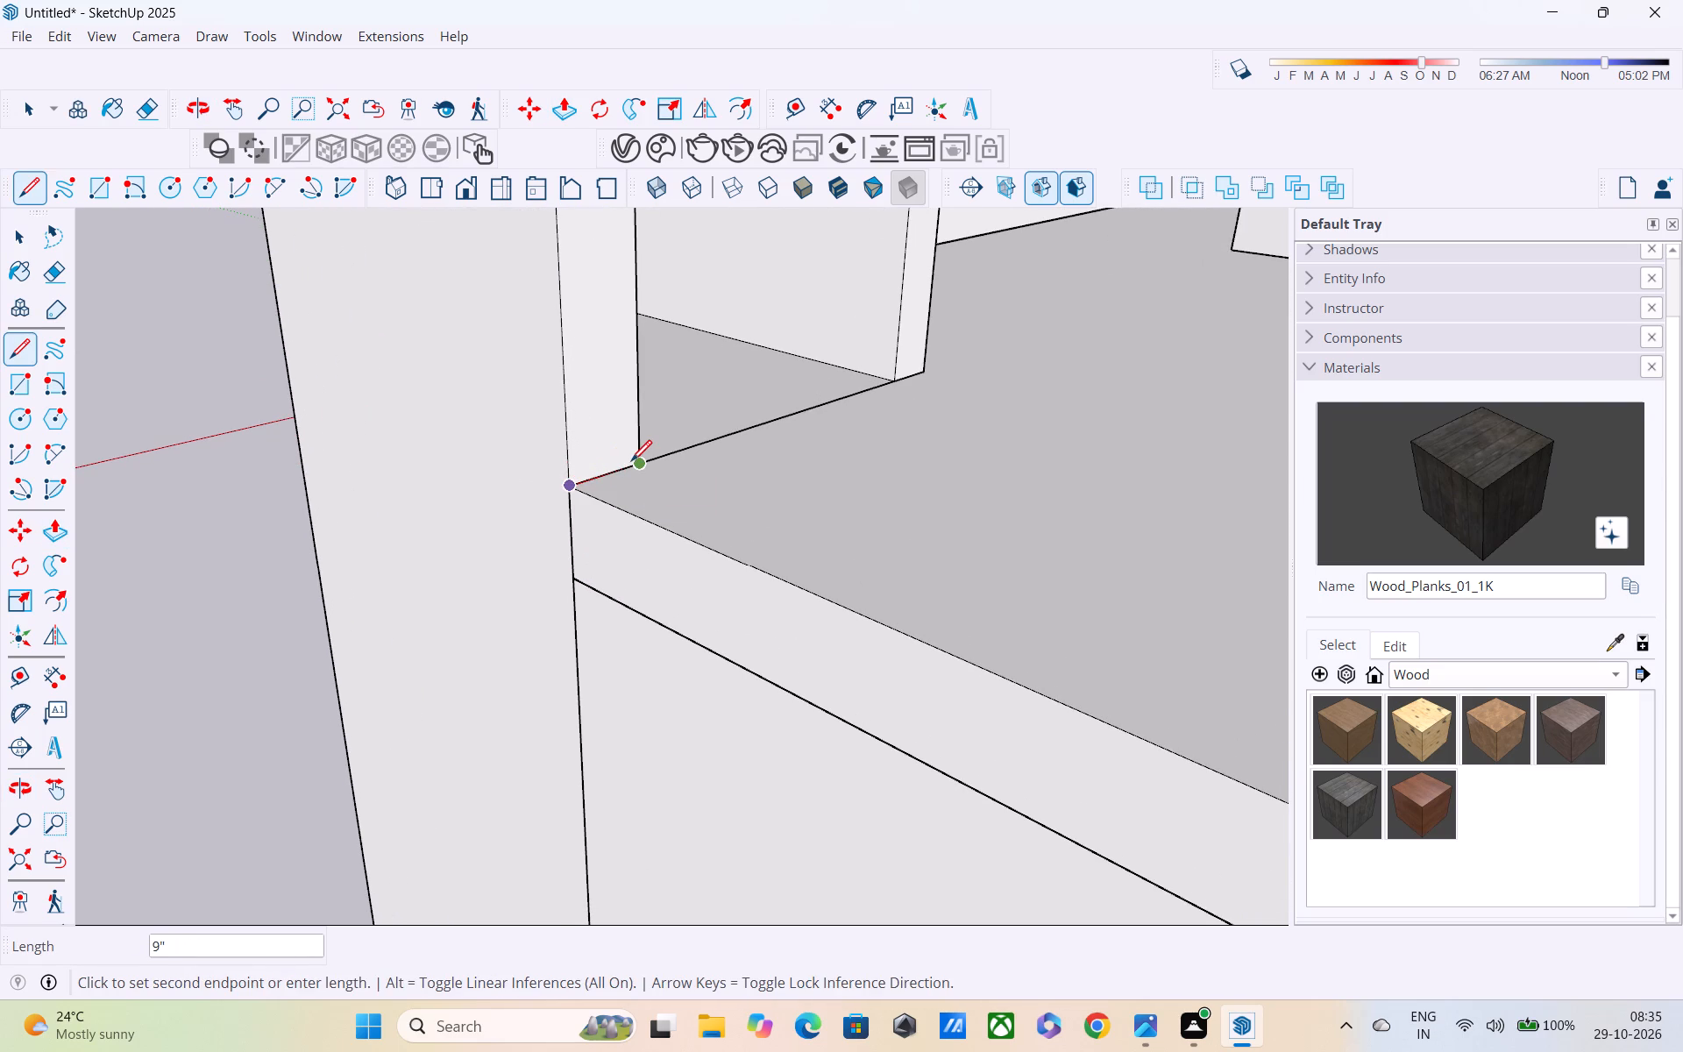
click(632, 462)
key(p)
click(628, 417)
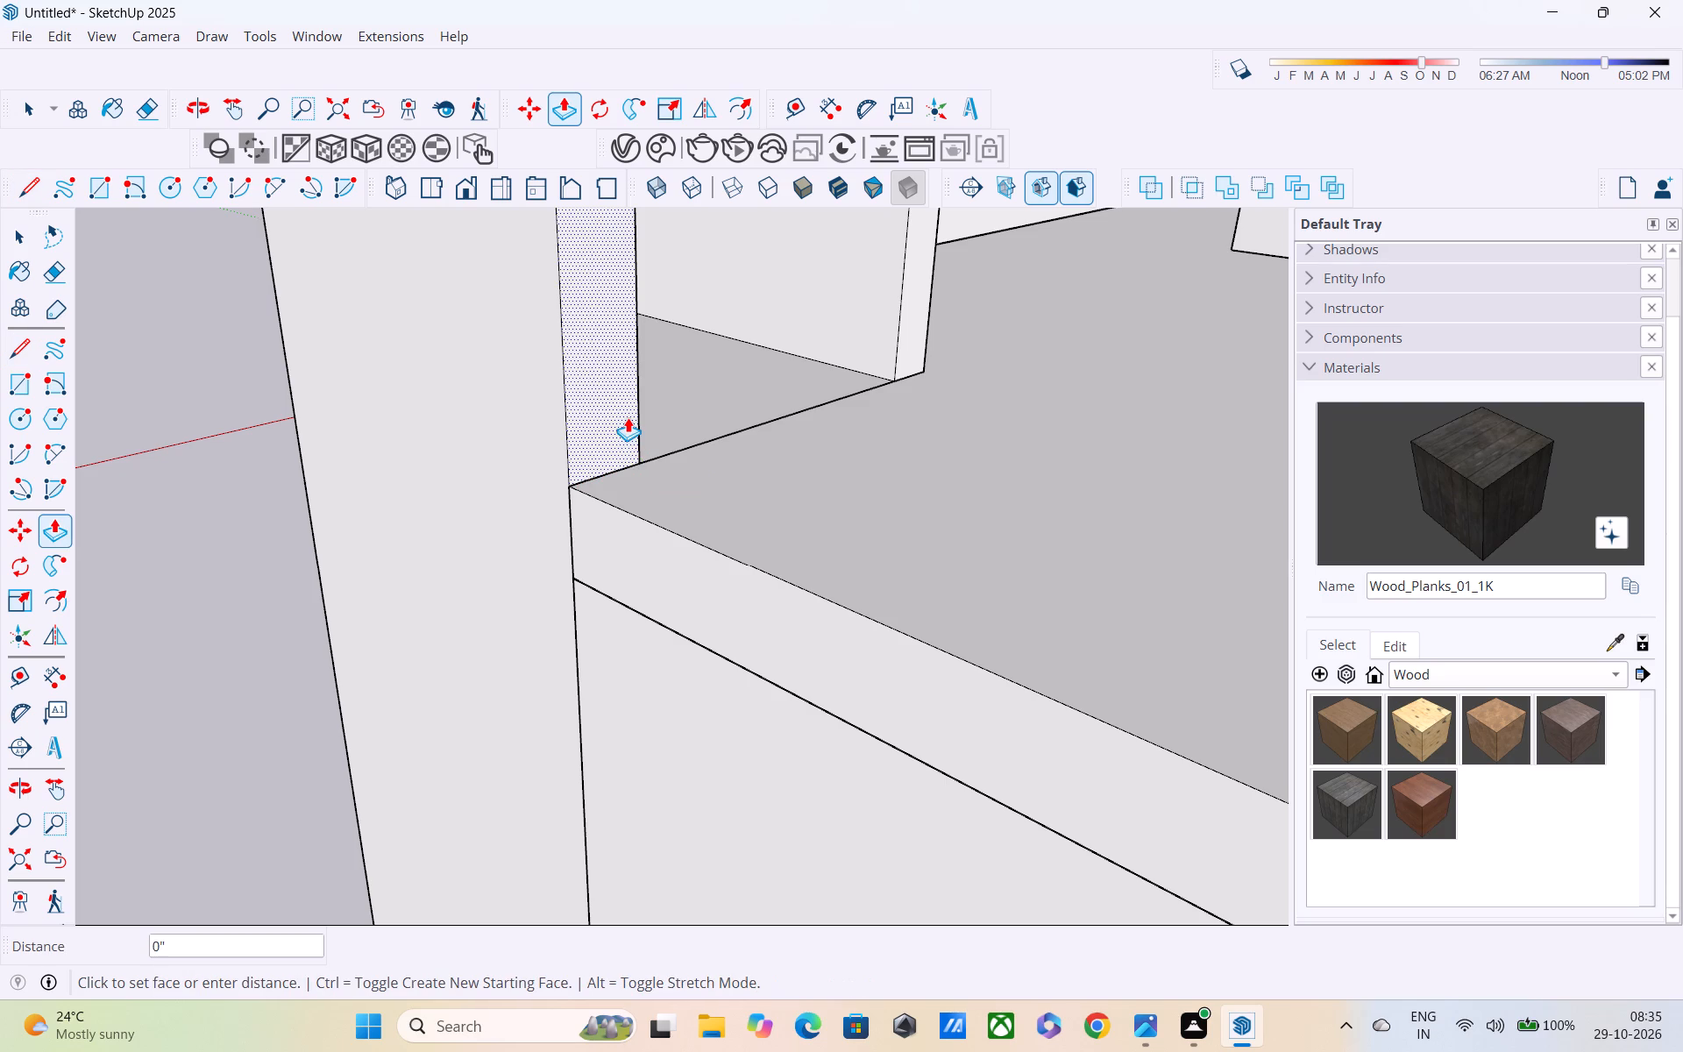
scroll(707, 522, down, 7)
scroll(789, 535, up, 1)
scroll(792, 536, down, 1)
scroll(793, 537, up, 1)
scroll(793, 537, down, 4)
scroll(876, 567, down, 3)
shift+middle_drag(877, 572, 835, 558)
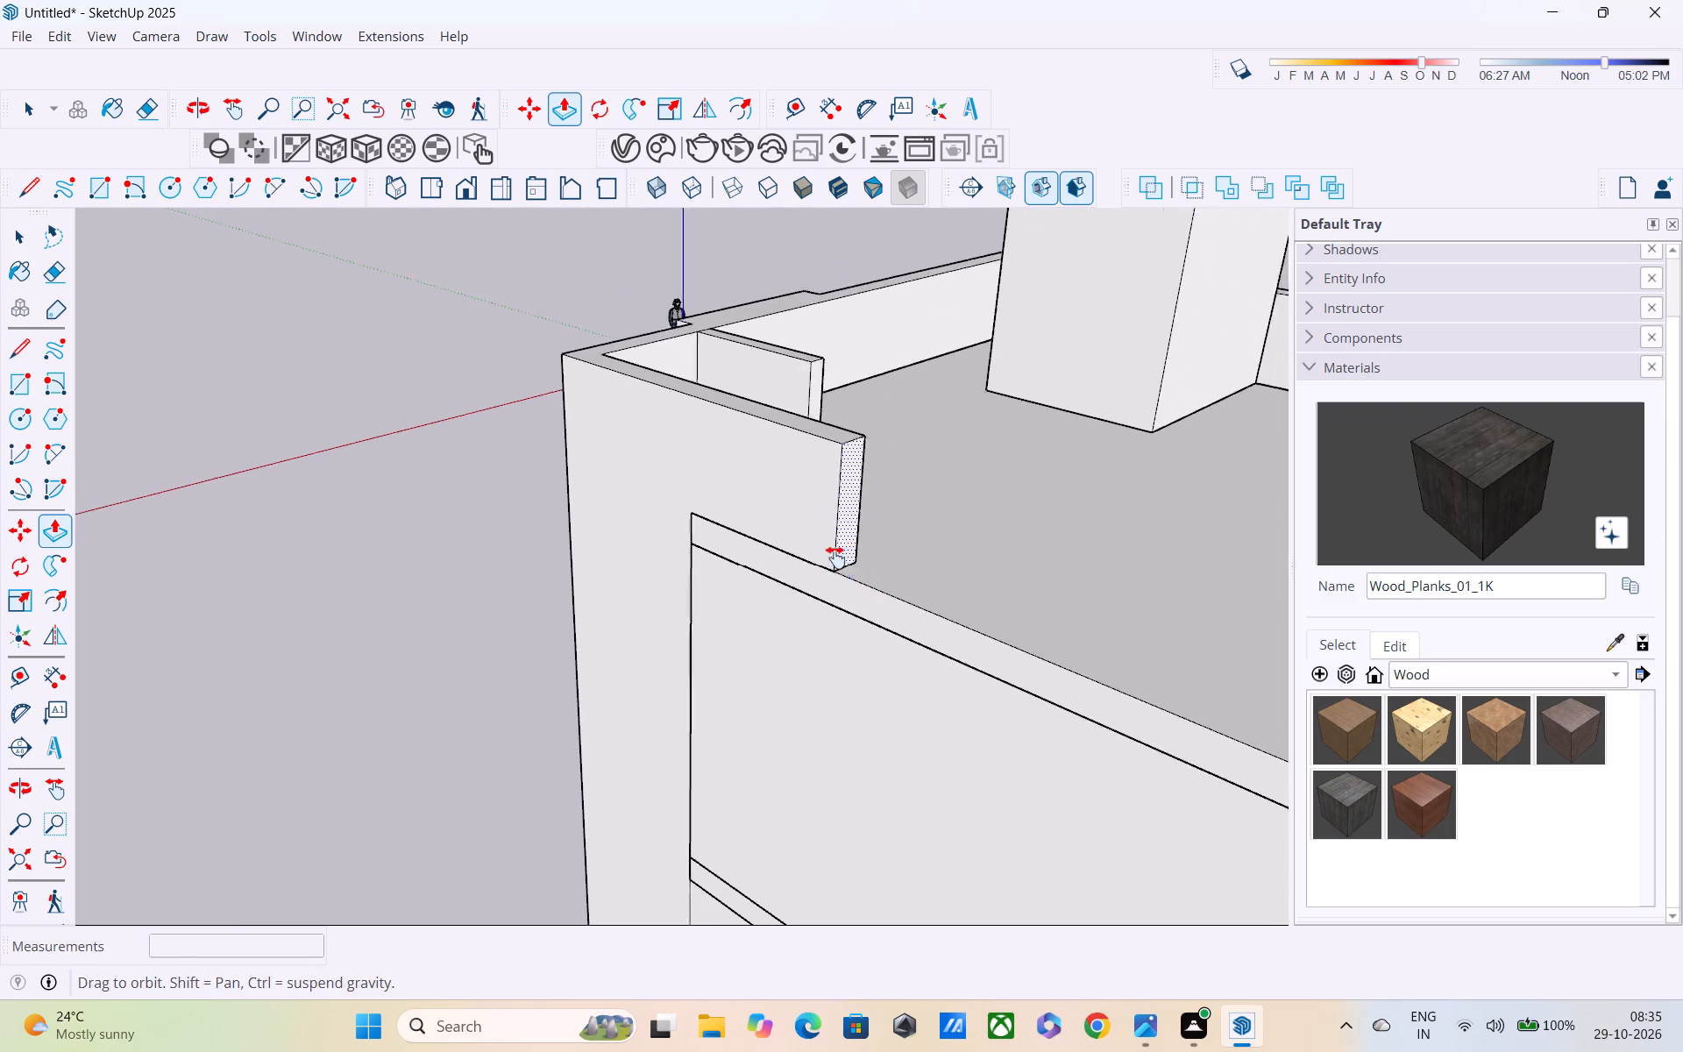
shift+middle_drag(835, 558, 289, 523)
scroll(288, 523, down, 6)
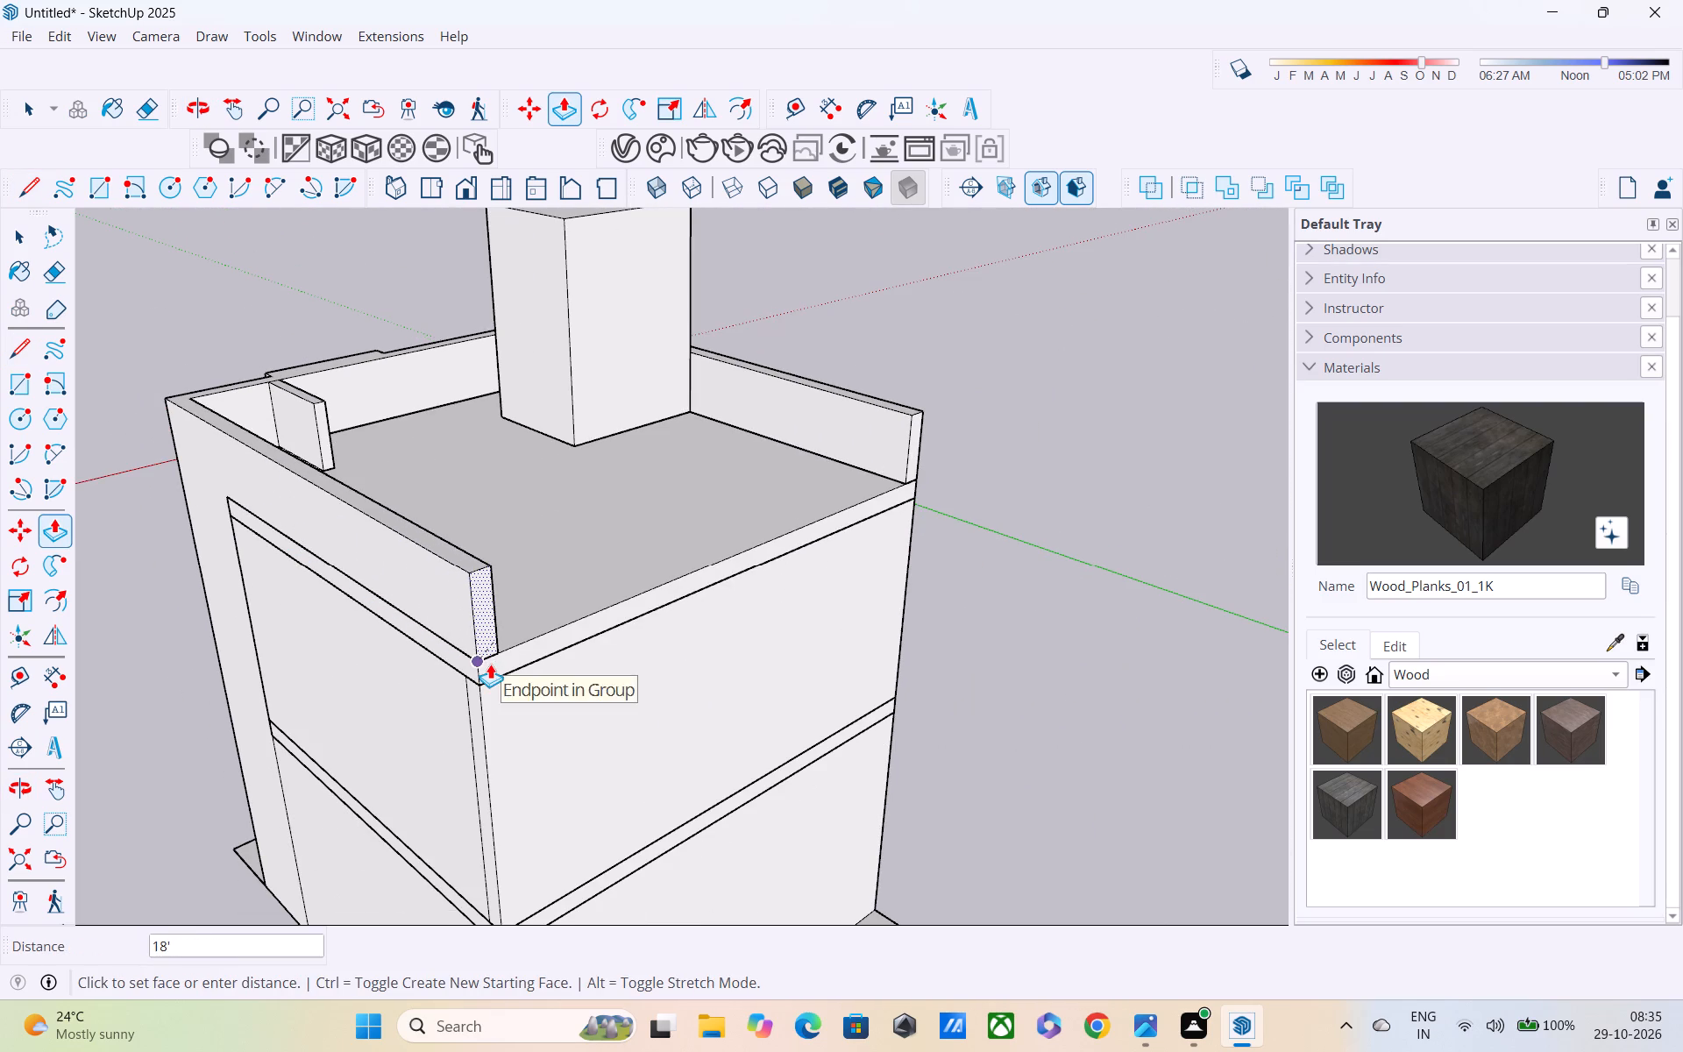
click(490, 664)
middle_drag(518, 646, 724, 582)
key(space)
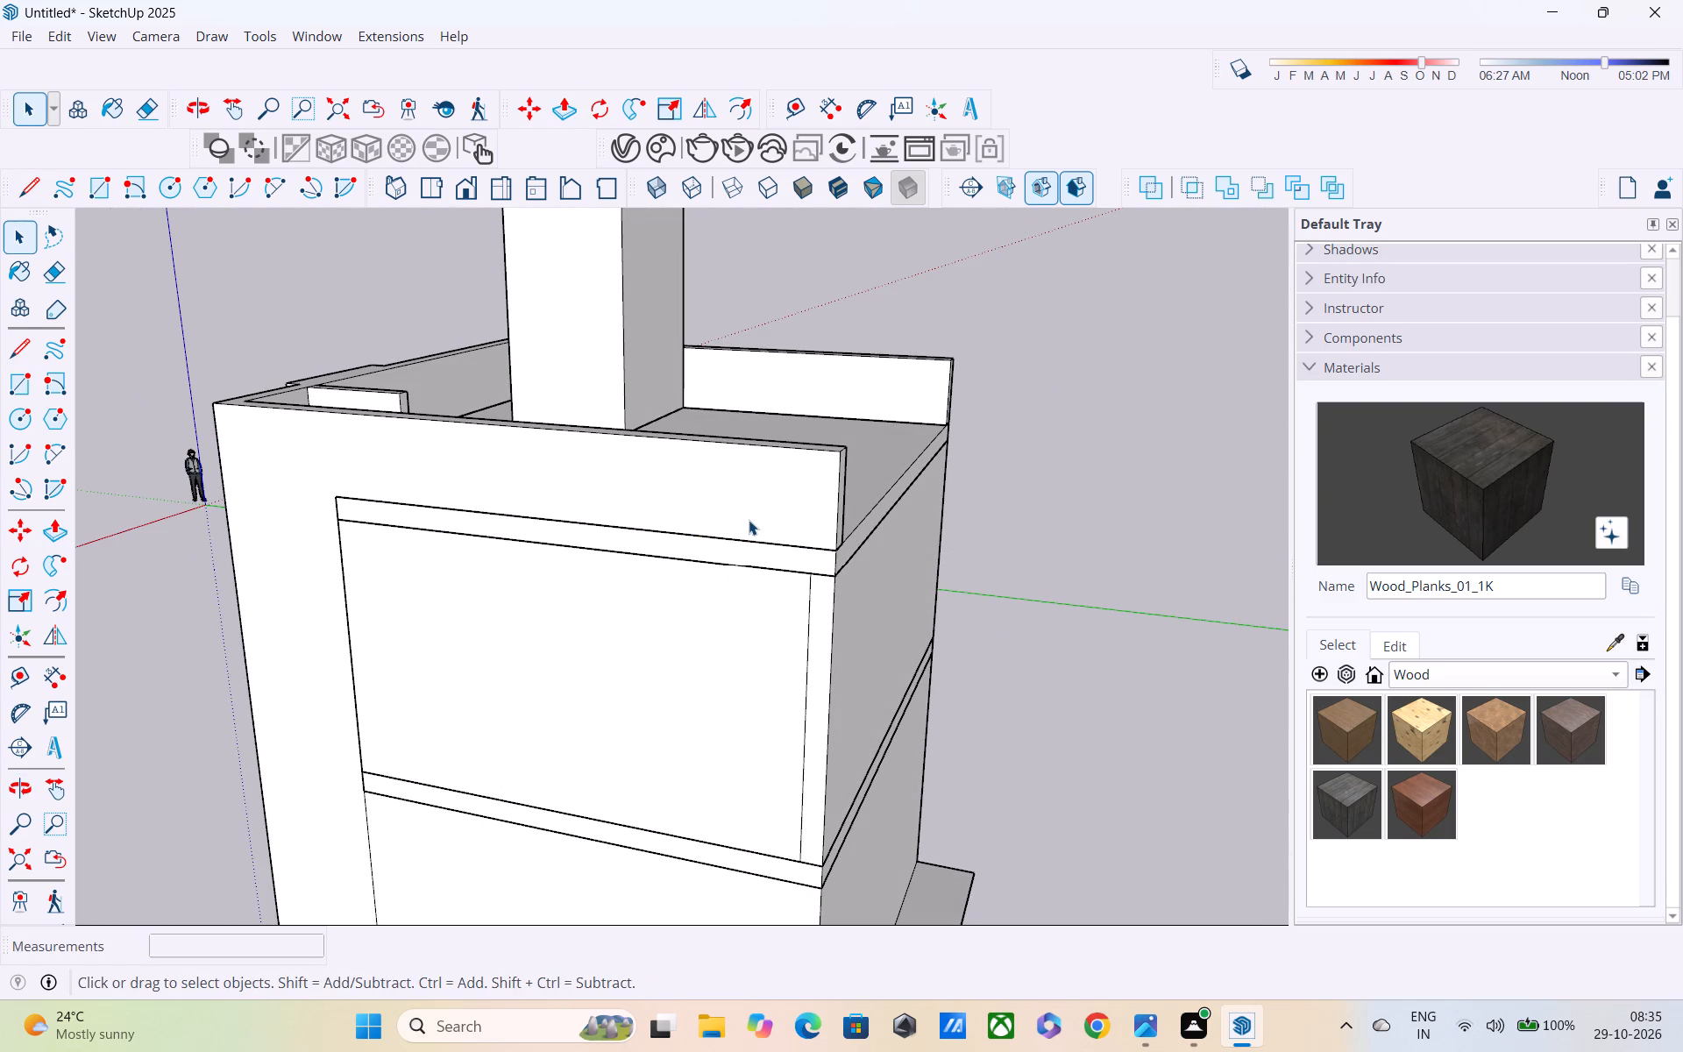
Draw a 3' vertical line on the opposite parapet's inner face near its rear end and extrude the strip 20' 6" across the rear.
middle_drag(821, 540, 0, 644)
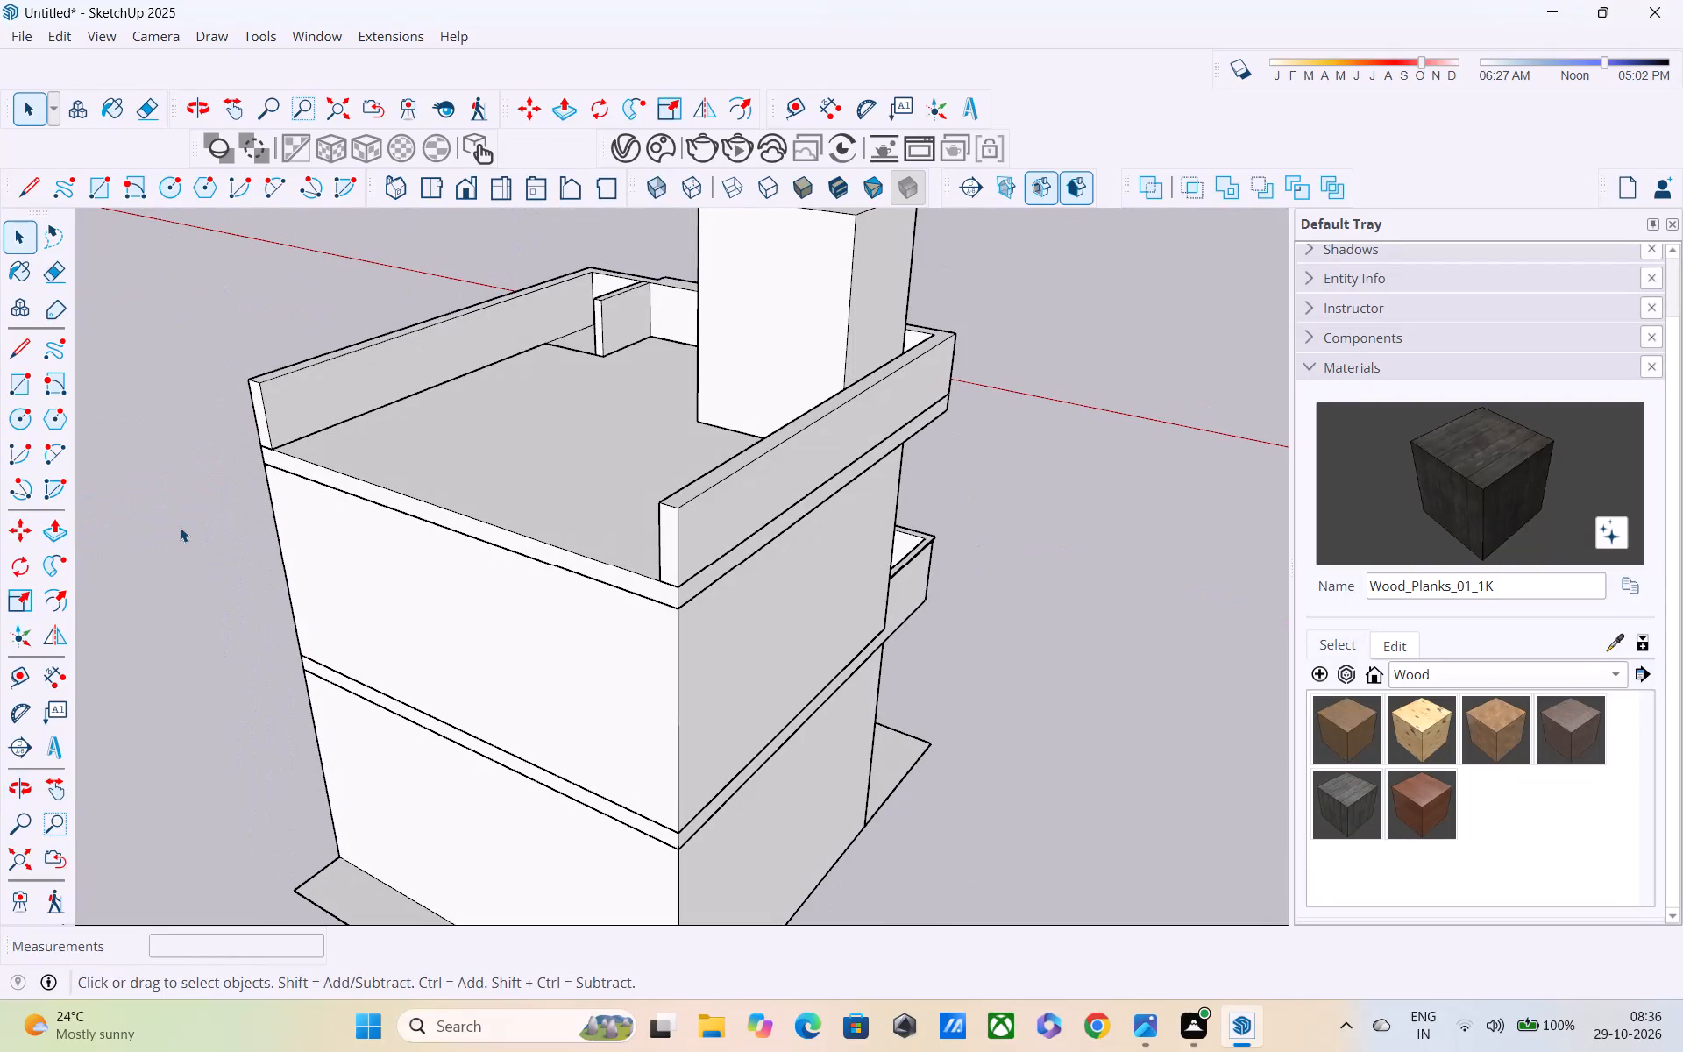
key(l)
scroll(184, 467, up, 3)
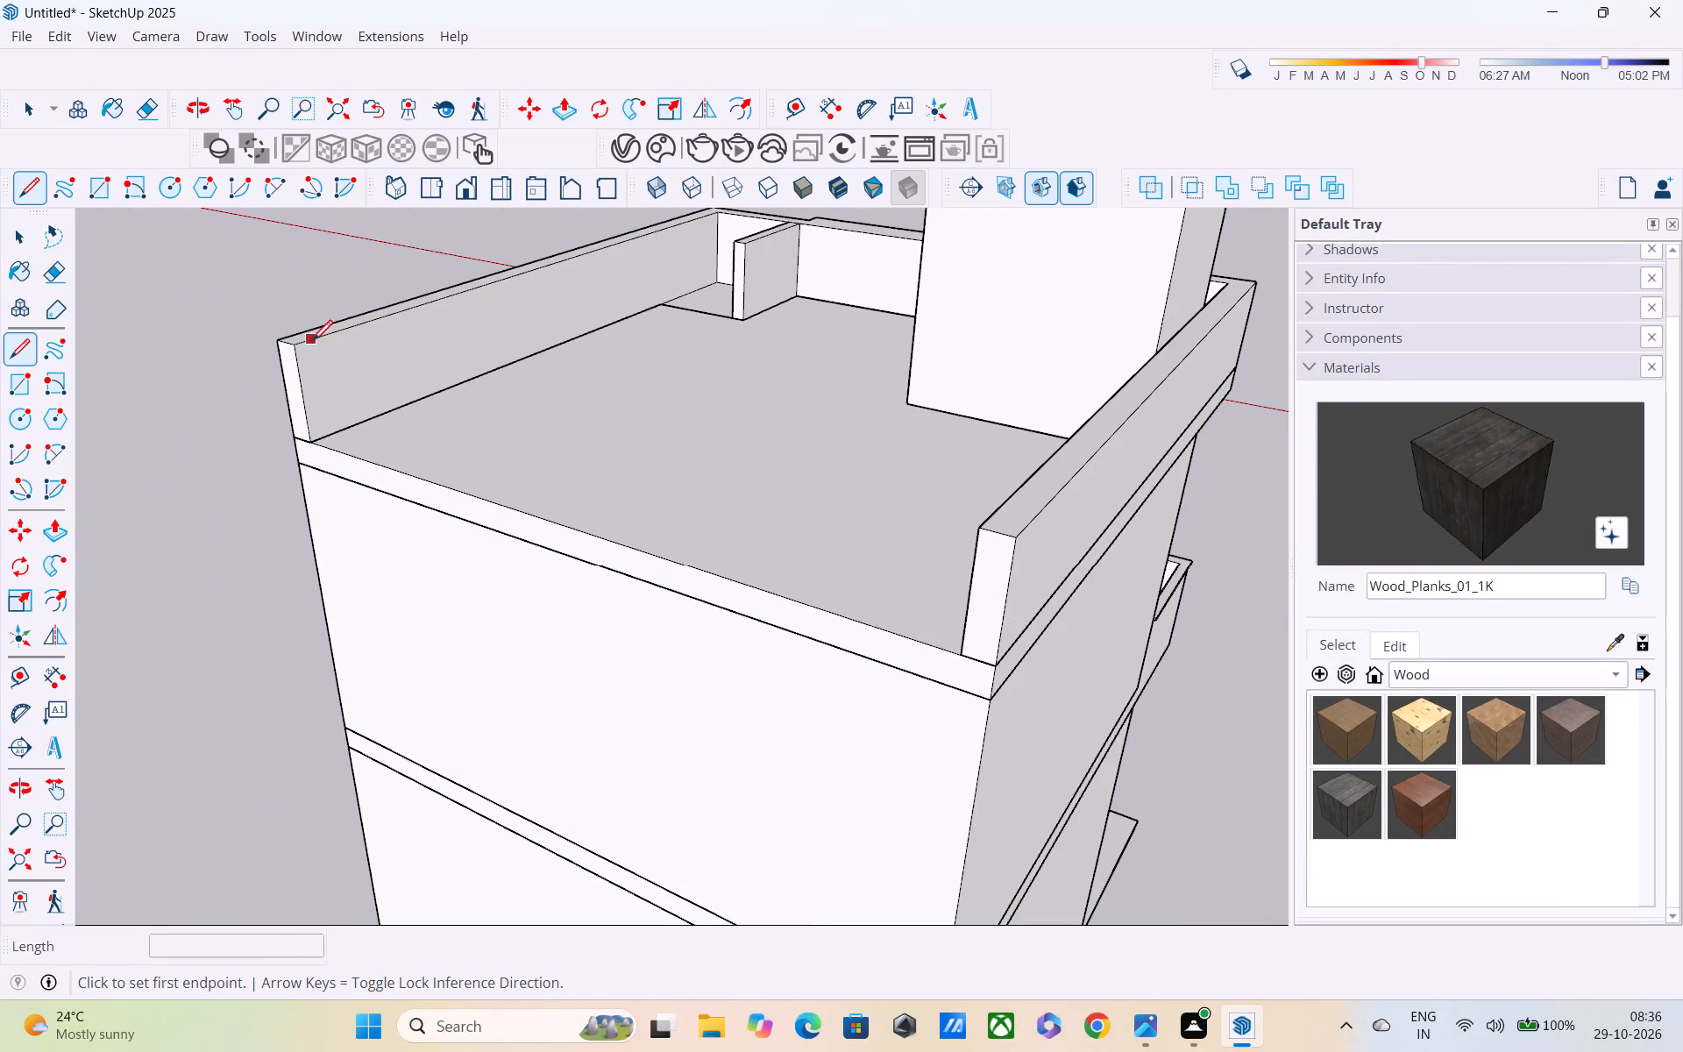
click(310, 338)
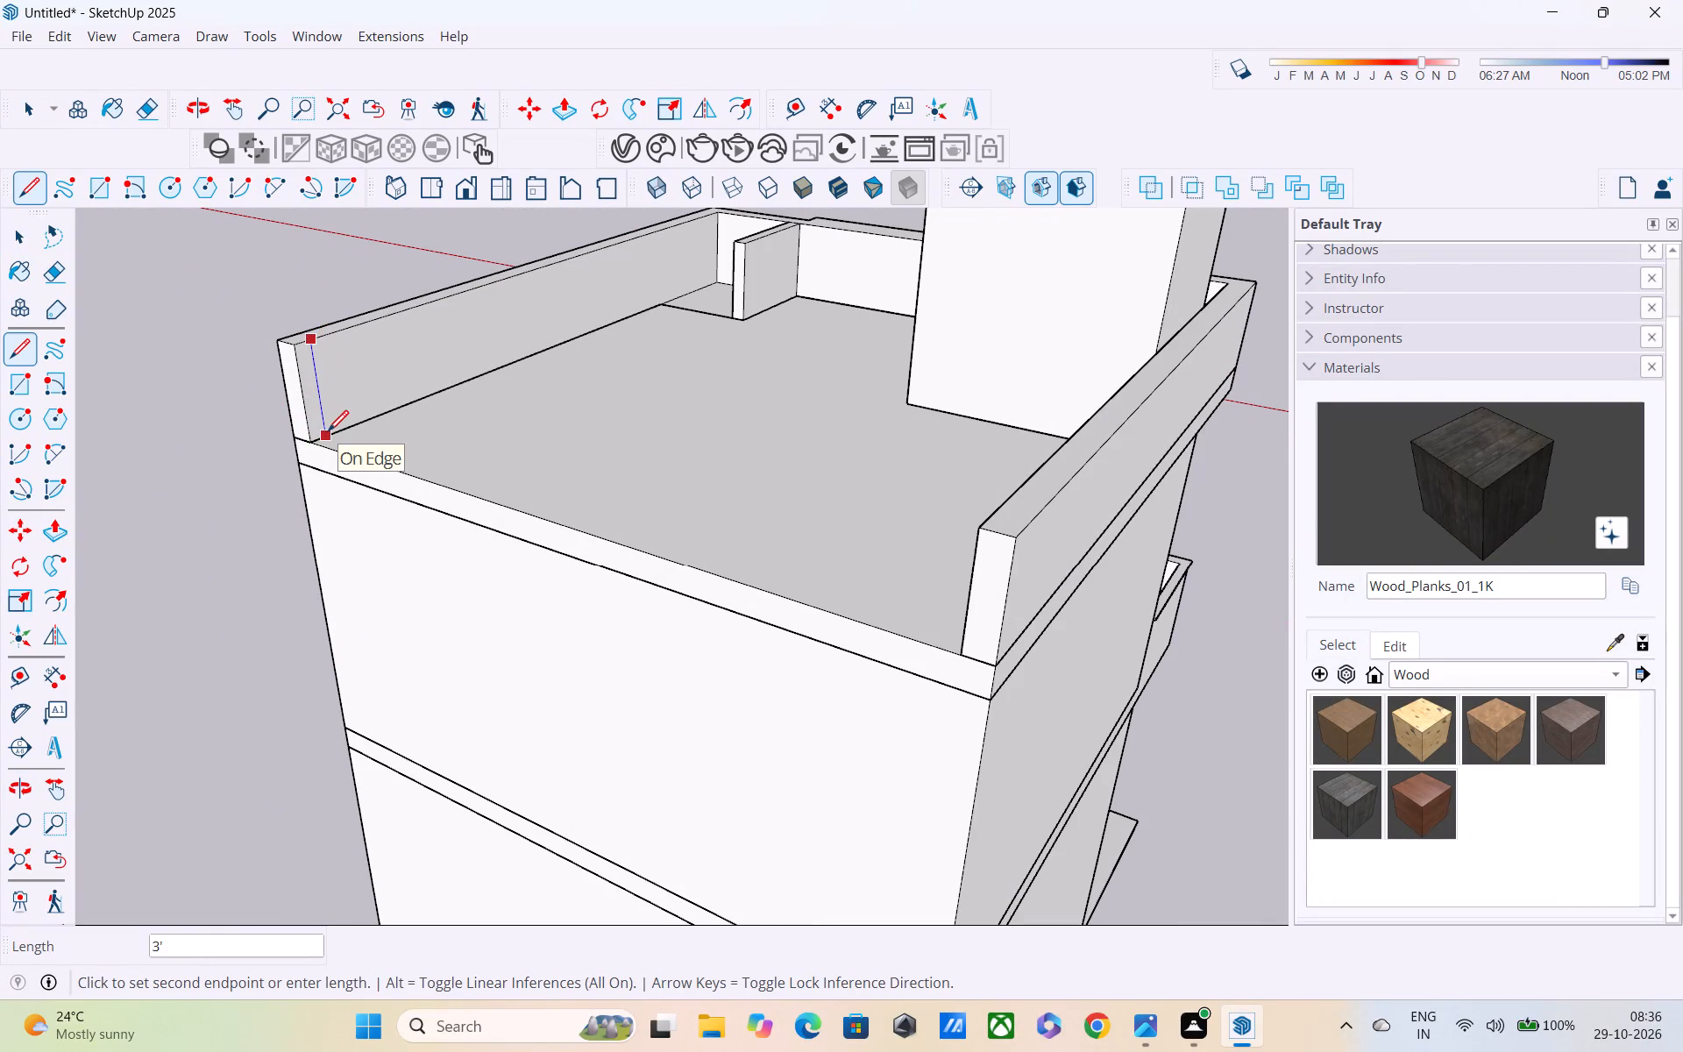
click(328, 433)
key(p)
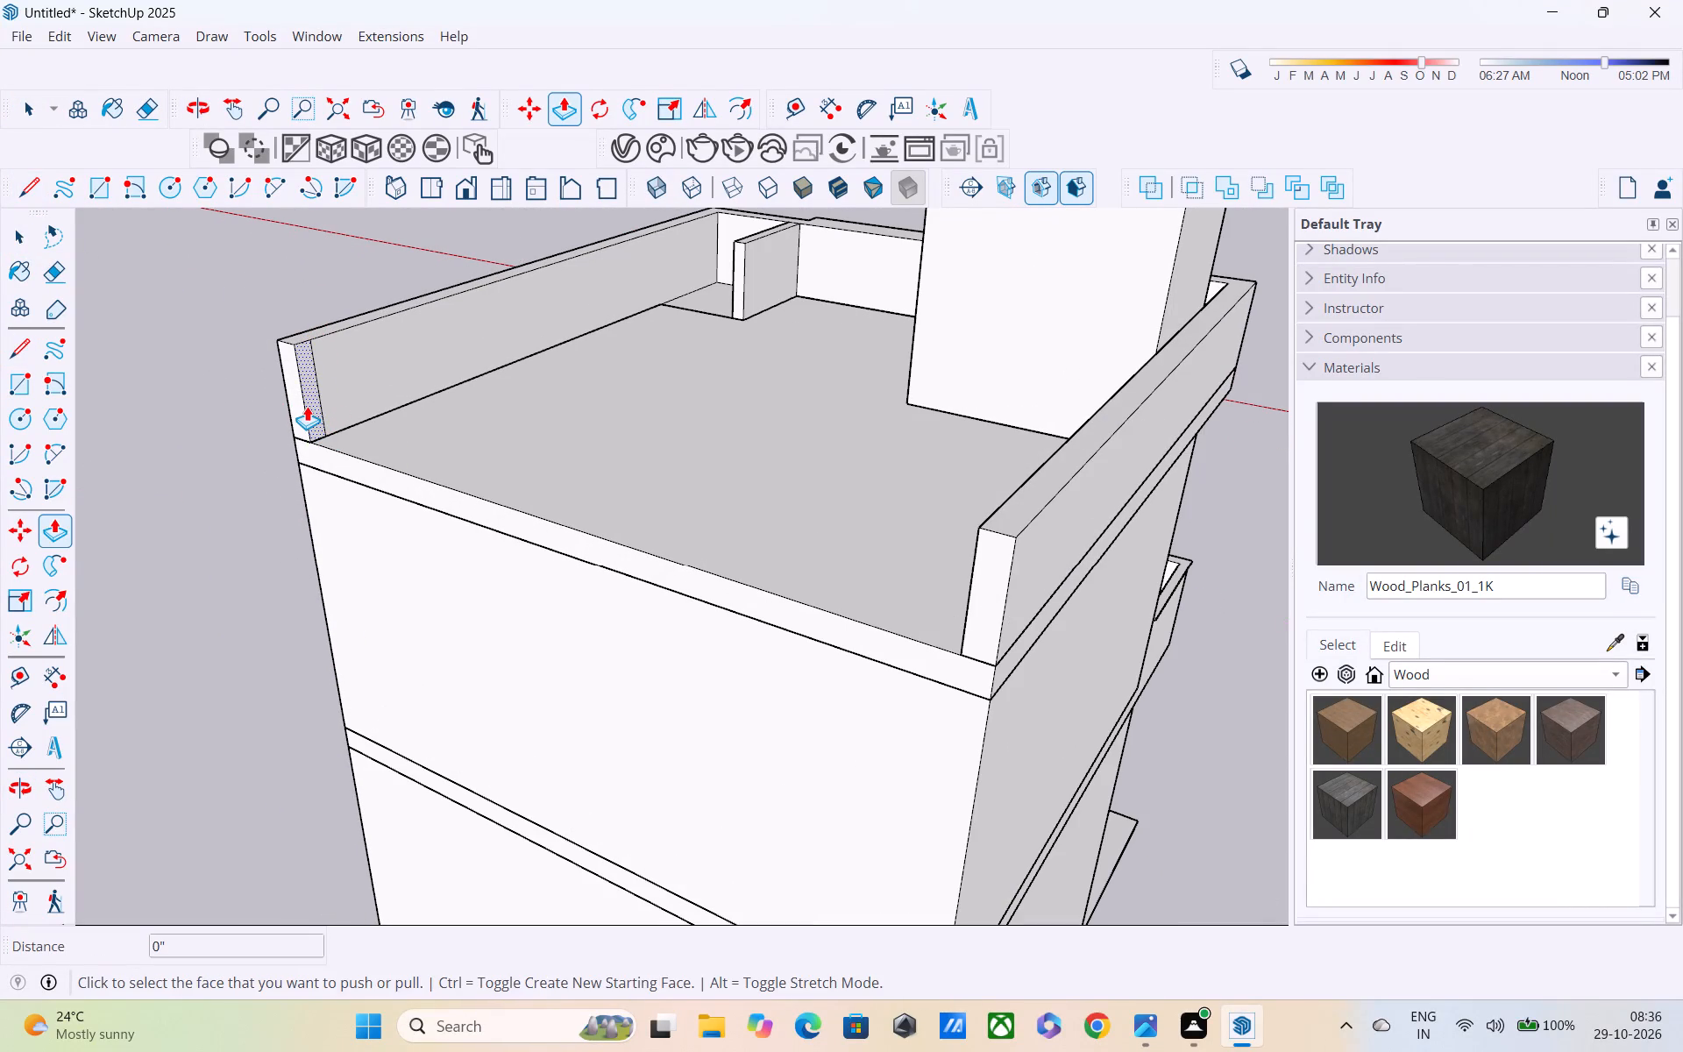
click(307, 406)
click(1011, 606)
Erase the vertical seam edge where the new rear parapet meets the end of the side parapet.
scroll(932, 568, down, 4)
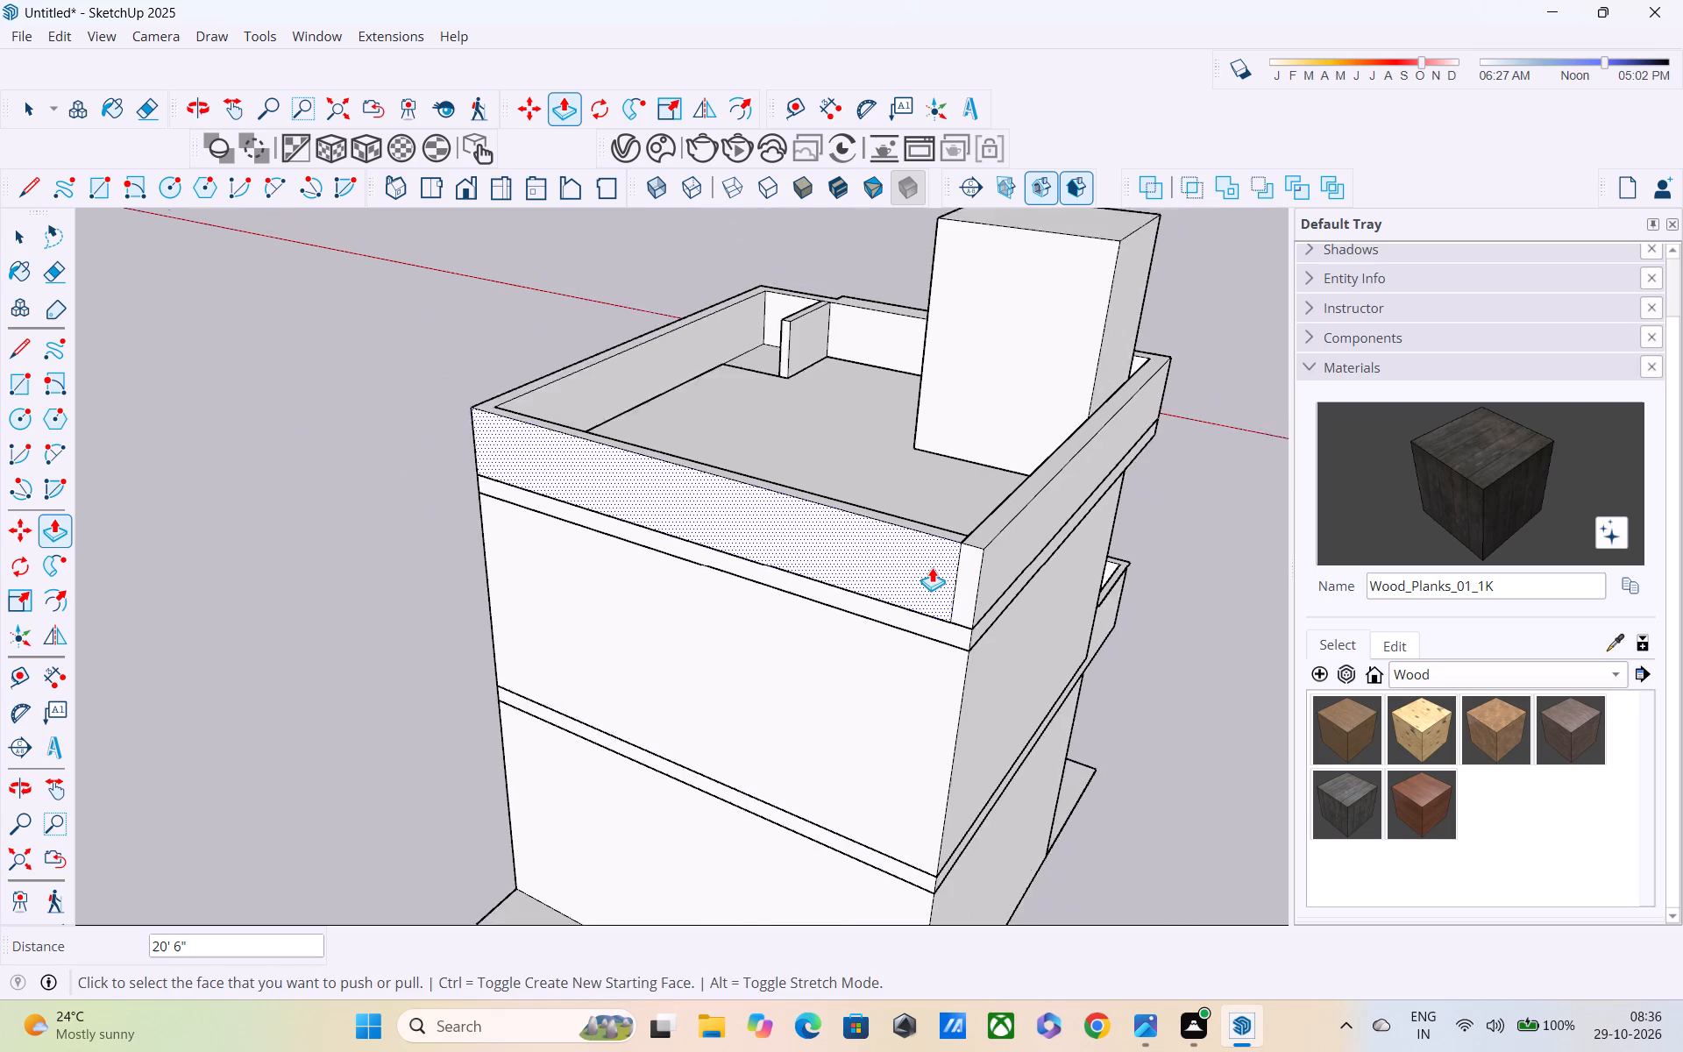
scroll(932, 567, down, 2)
middle_drag(932, 565, 1036, 510)
scroll(1036, 510, up, 1)
key(e)
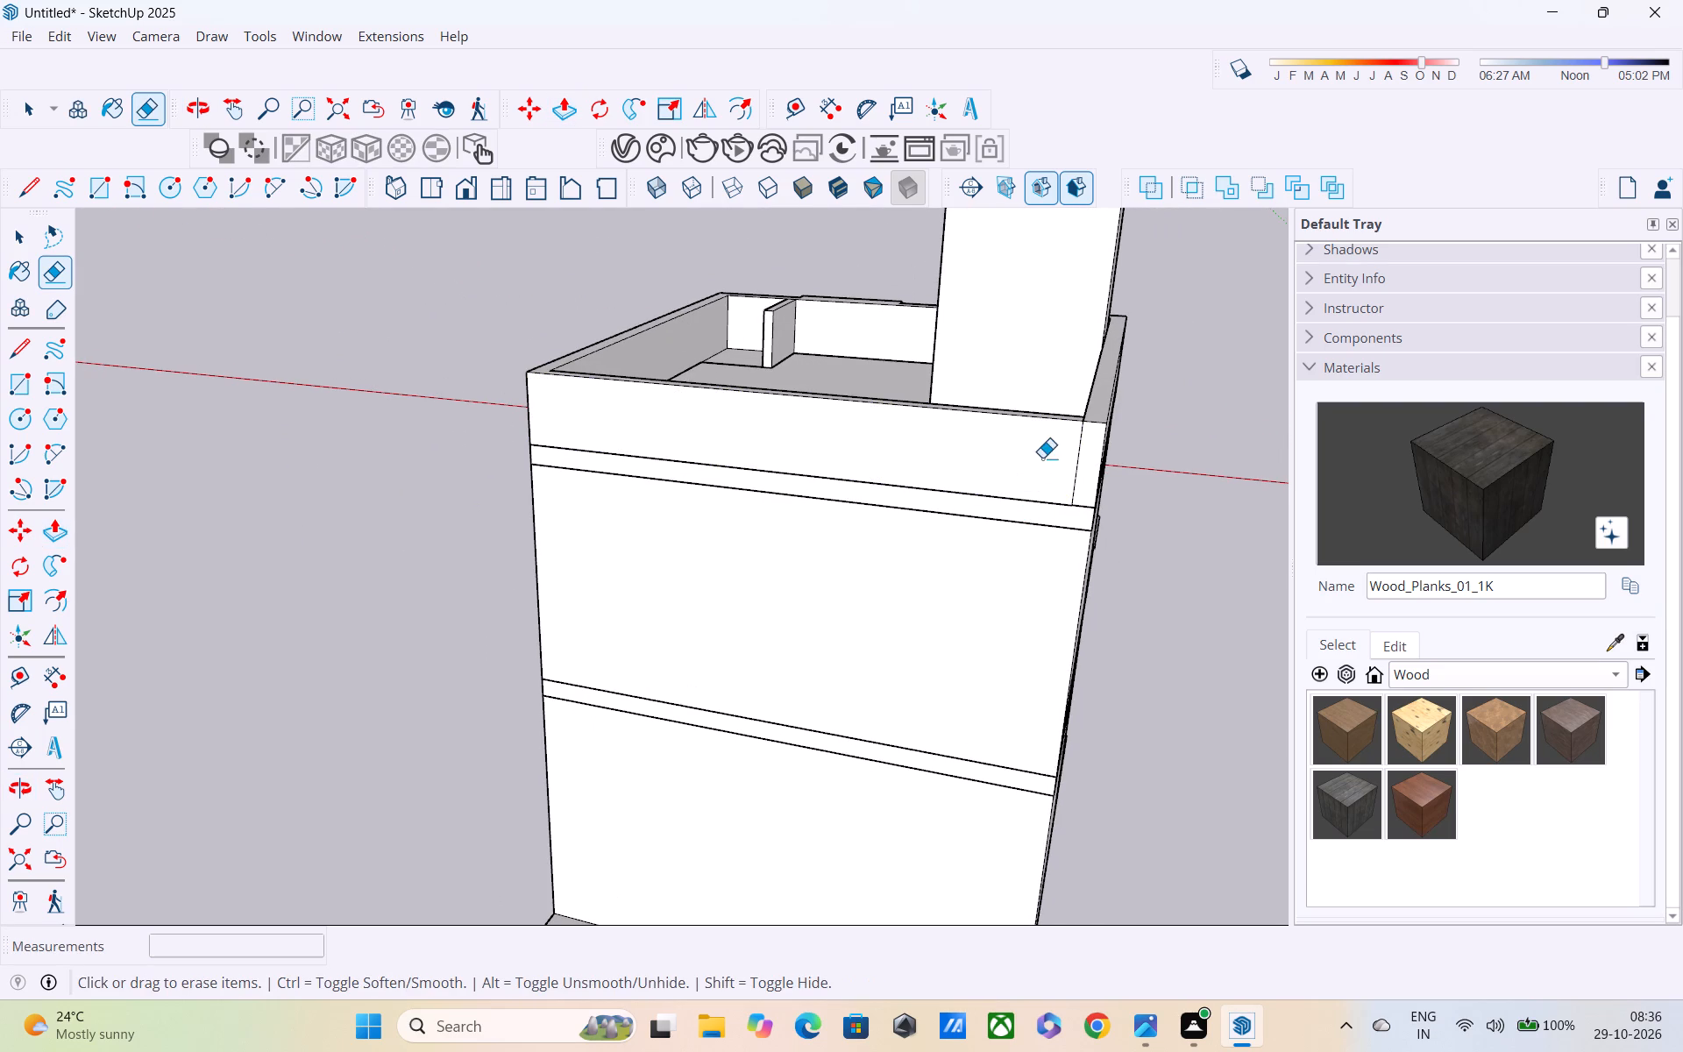
click(1083, 466)
click(1080, 458)
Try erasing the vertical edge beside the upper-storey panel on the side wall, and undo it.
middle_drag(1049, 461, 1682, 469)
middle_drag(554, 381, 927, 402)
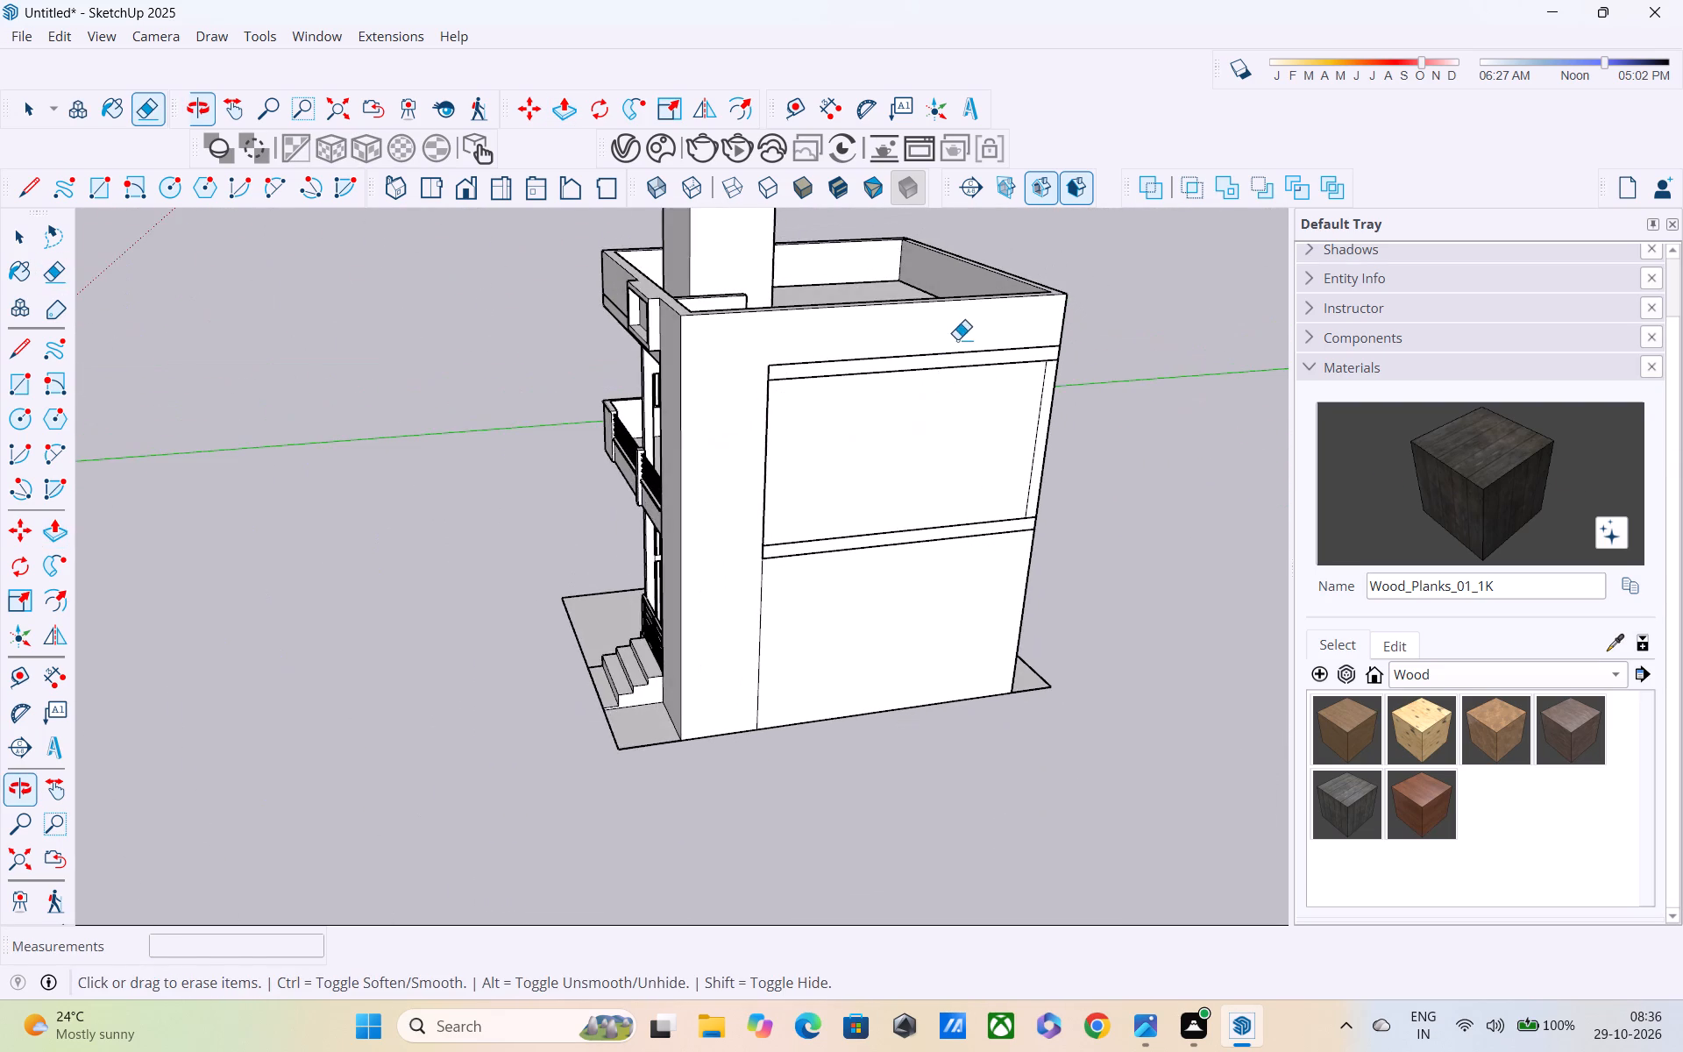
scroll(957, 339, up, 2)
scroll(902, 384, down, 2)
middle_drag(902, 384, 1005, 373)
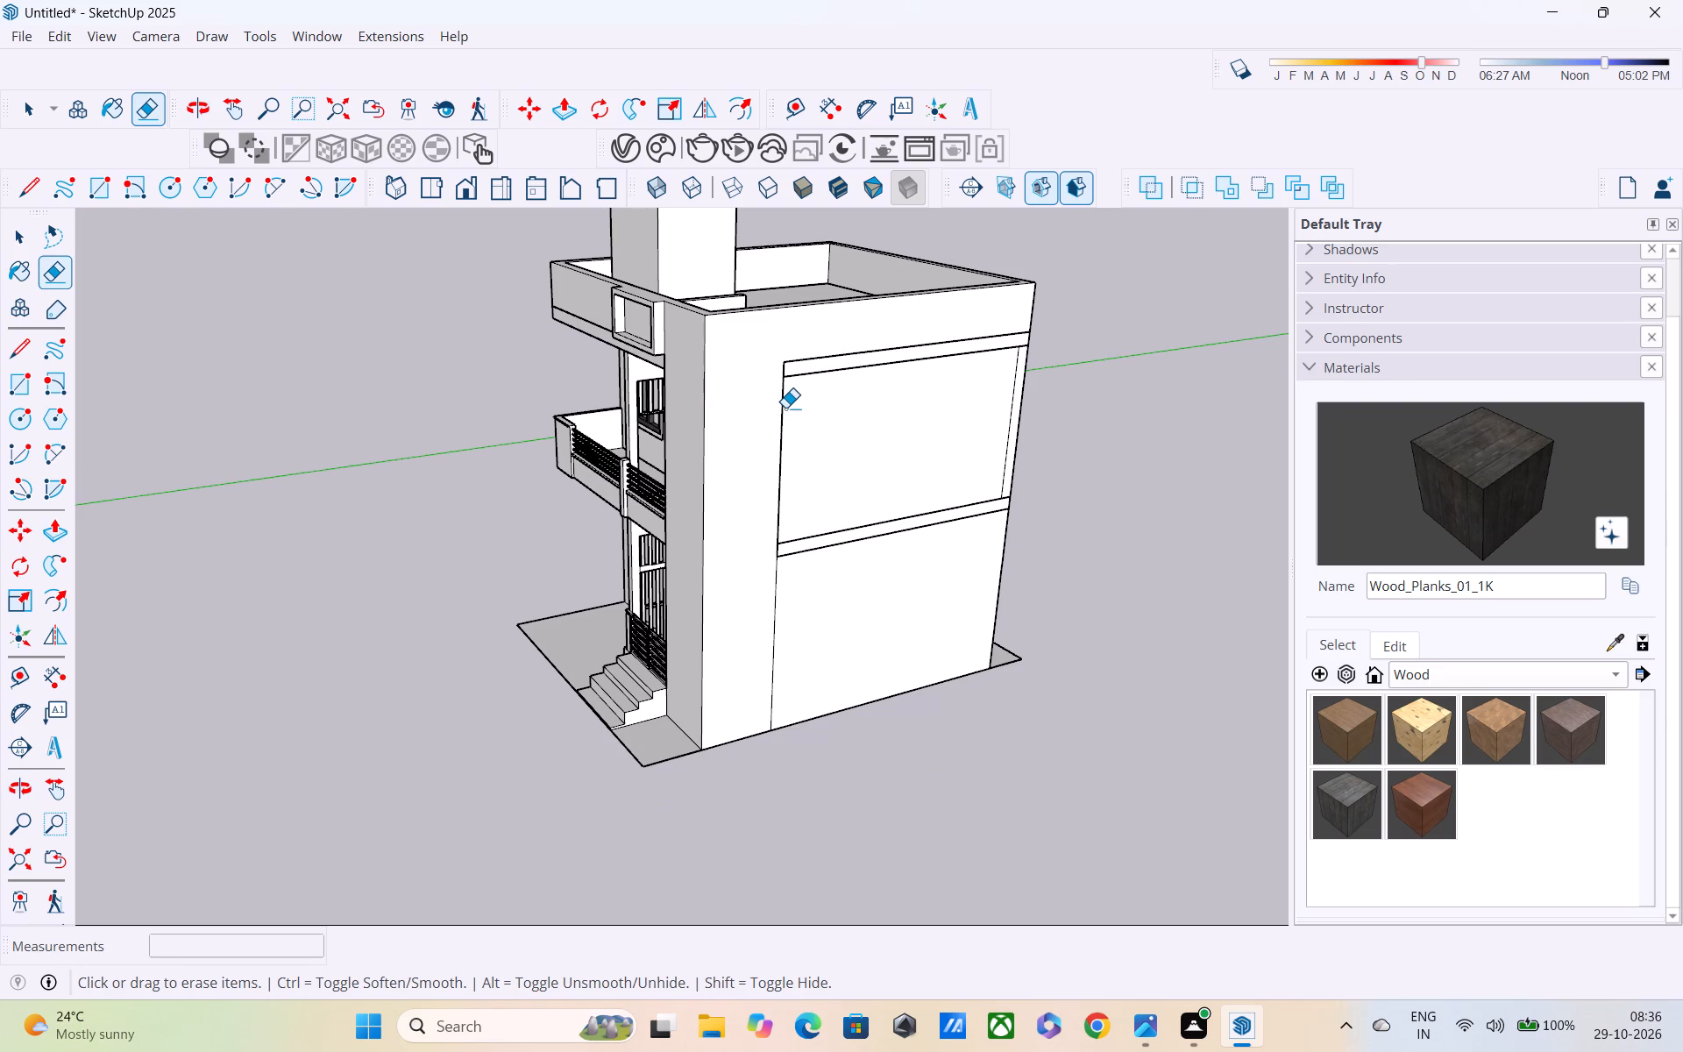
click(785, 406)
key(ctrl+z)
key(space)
Draw a 9" line across the front parapet's top at the raised frame's end nearest the long parapet run.
scroll(743, 473, down, 2)
scroll(742, 473, up, 1)
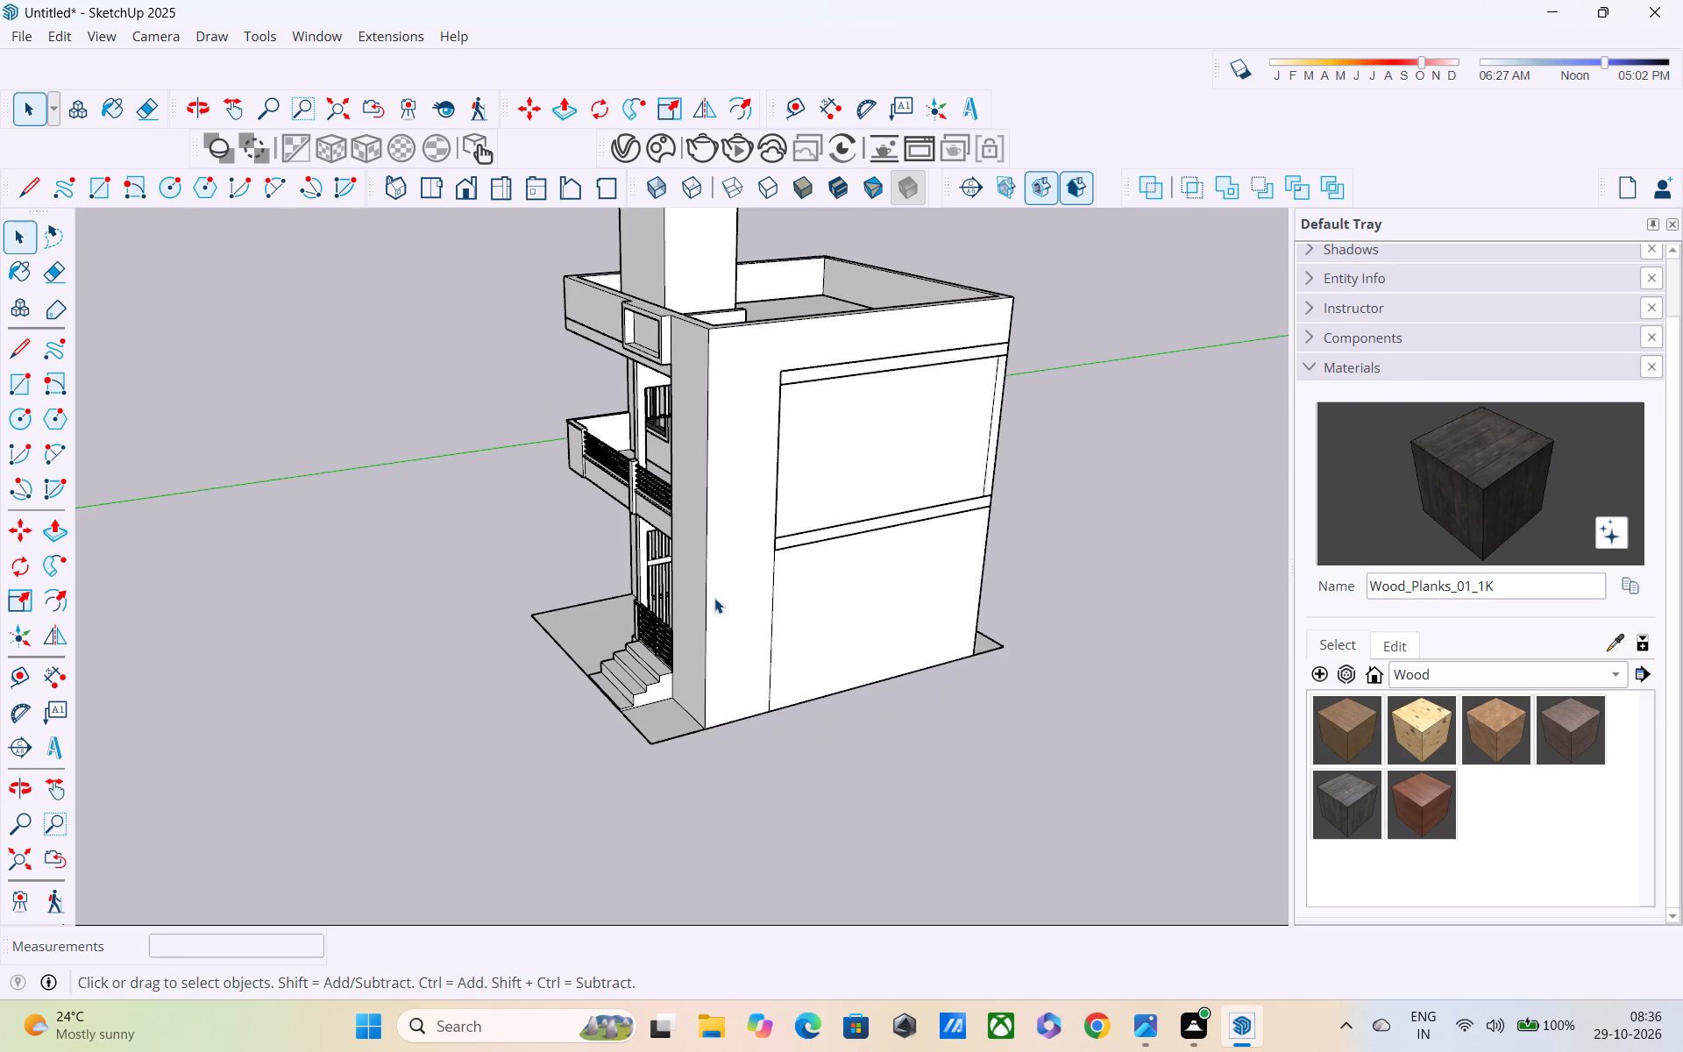
scroll(231, 642, up, 1)
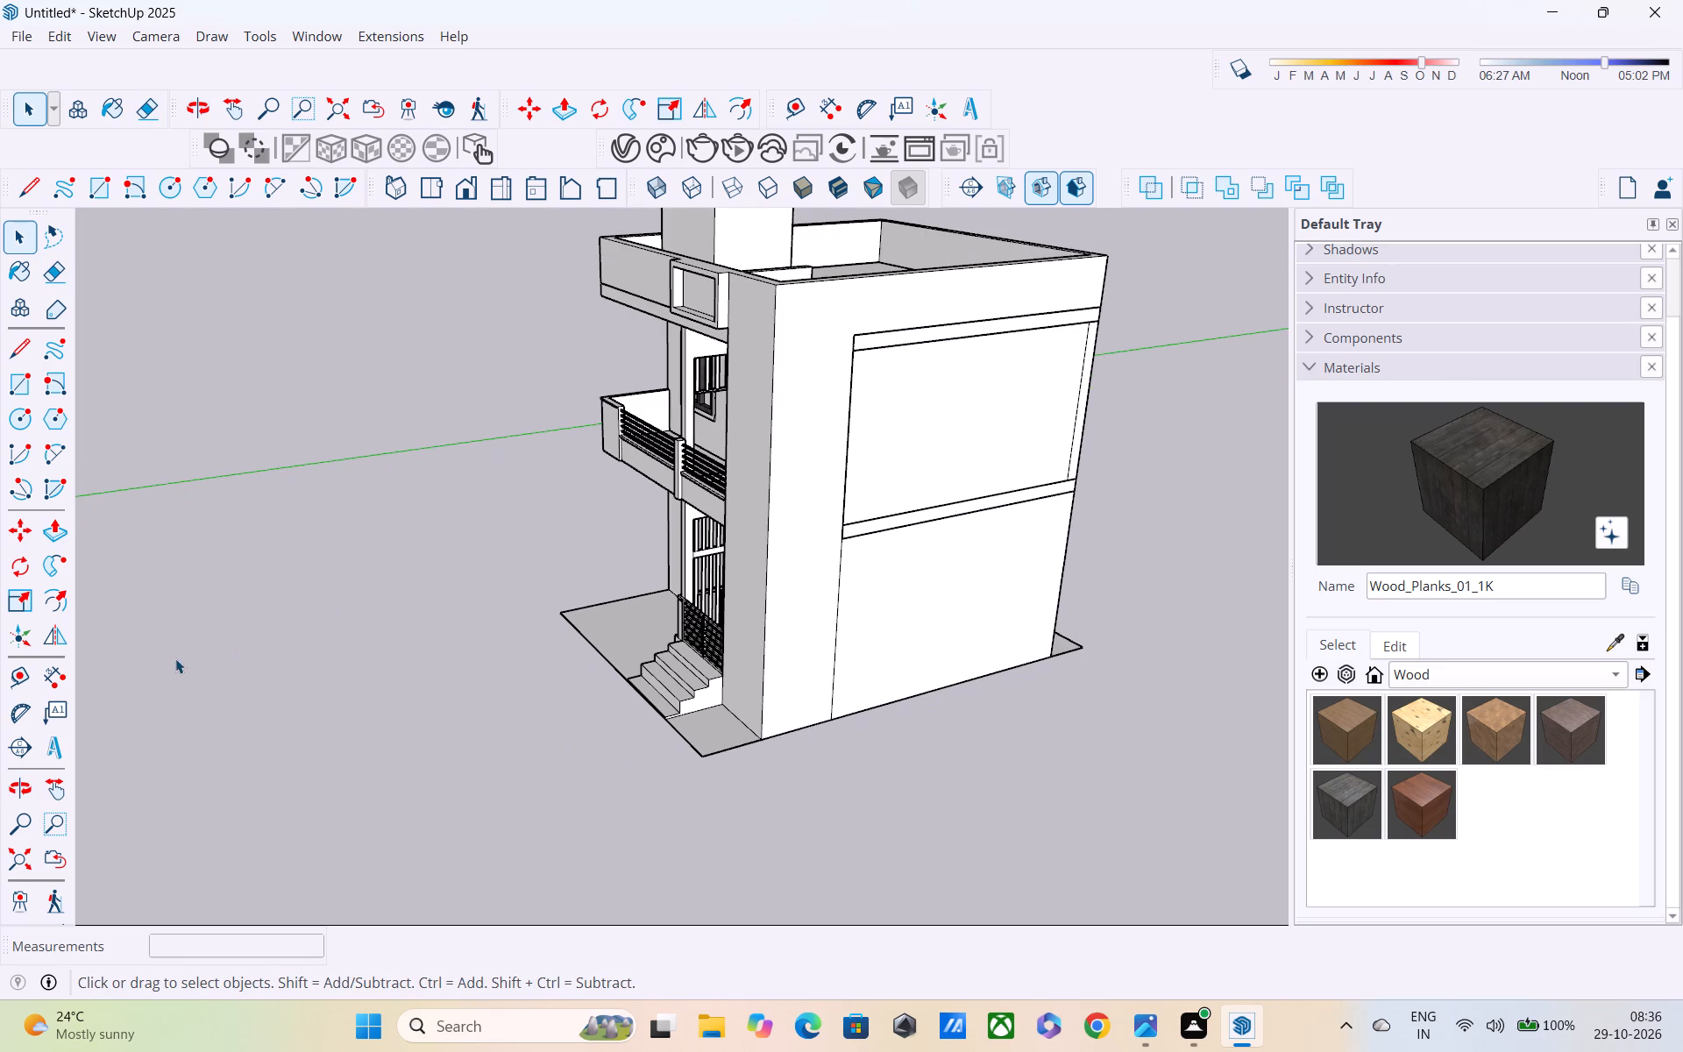
middle_drag(569, 499, 1382, 498)
scroll(697, 329, up, 4)
middle_drag(693, 311, 909, 580)
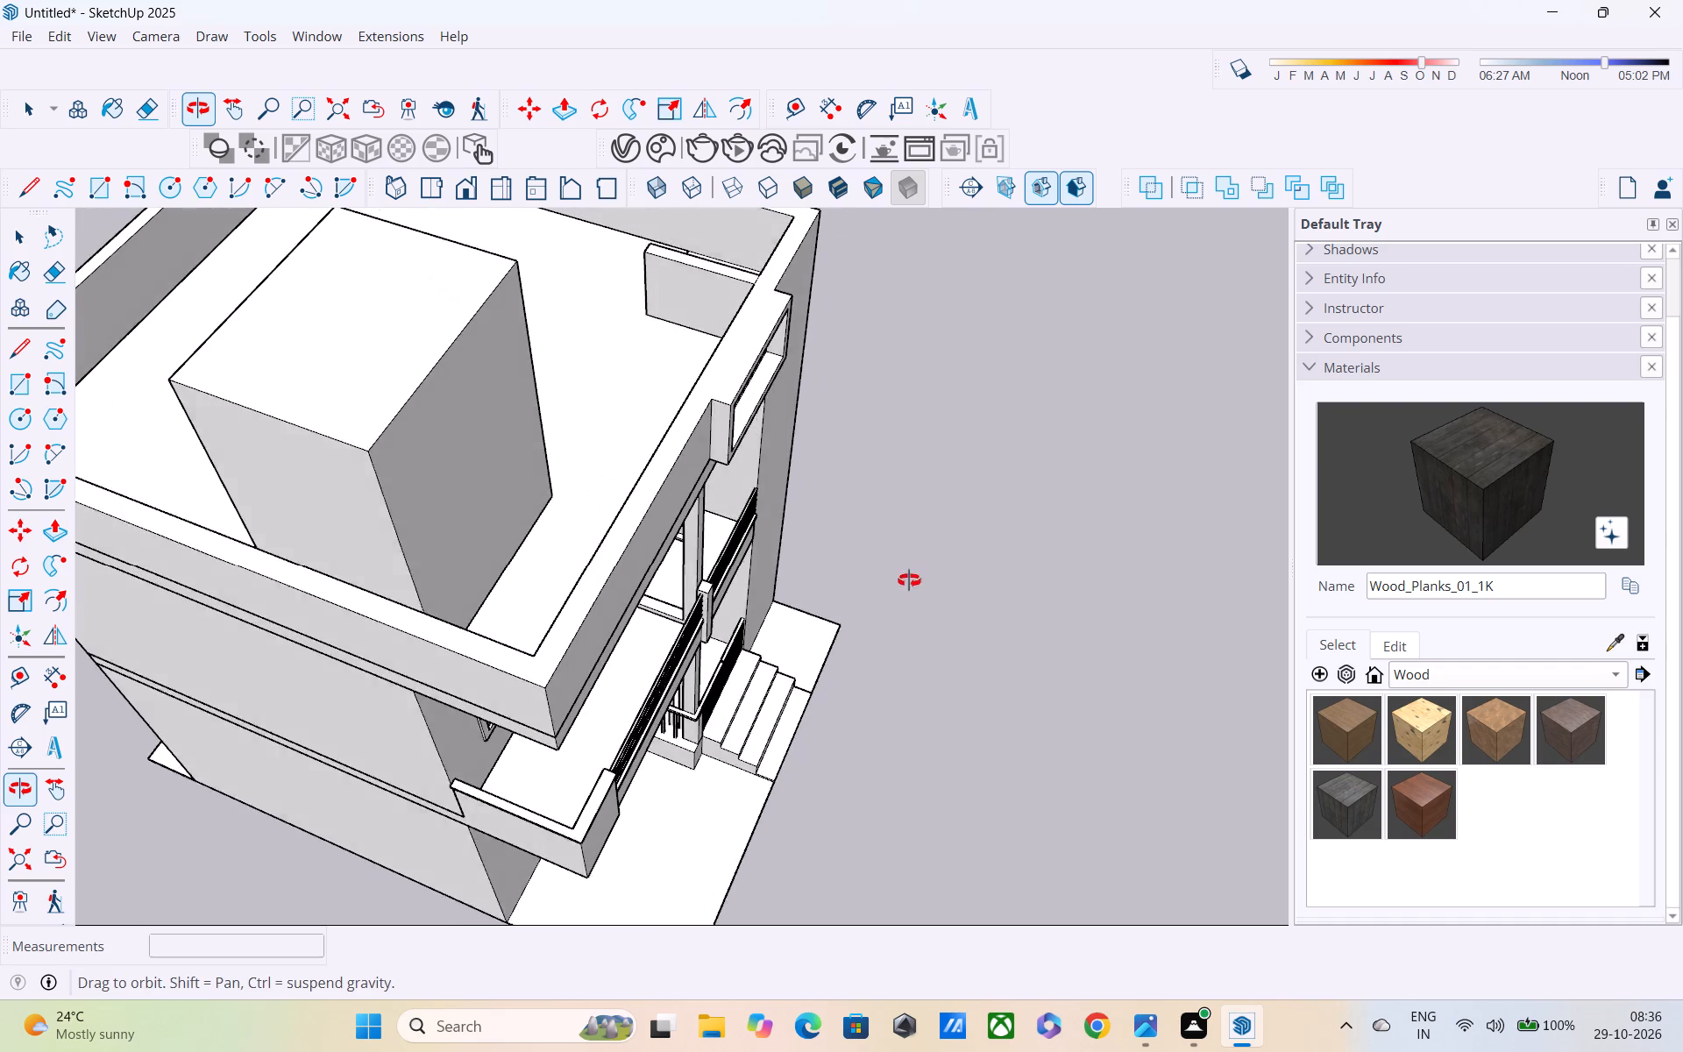
middle_drag(909, 580, 913, 574)
scroll(458, 174, up, 3)
scroll(686, 201, up, 2)
scroll(680, 338, up, 3)
middle_drag(723, 388, 806, 404)
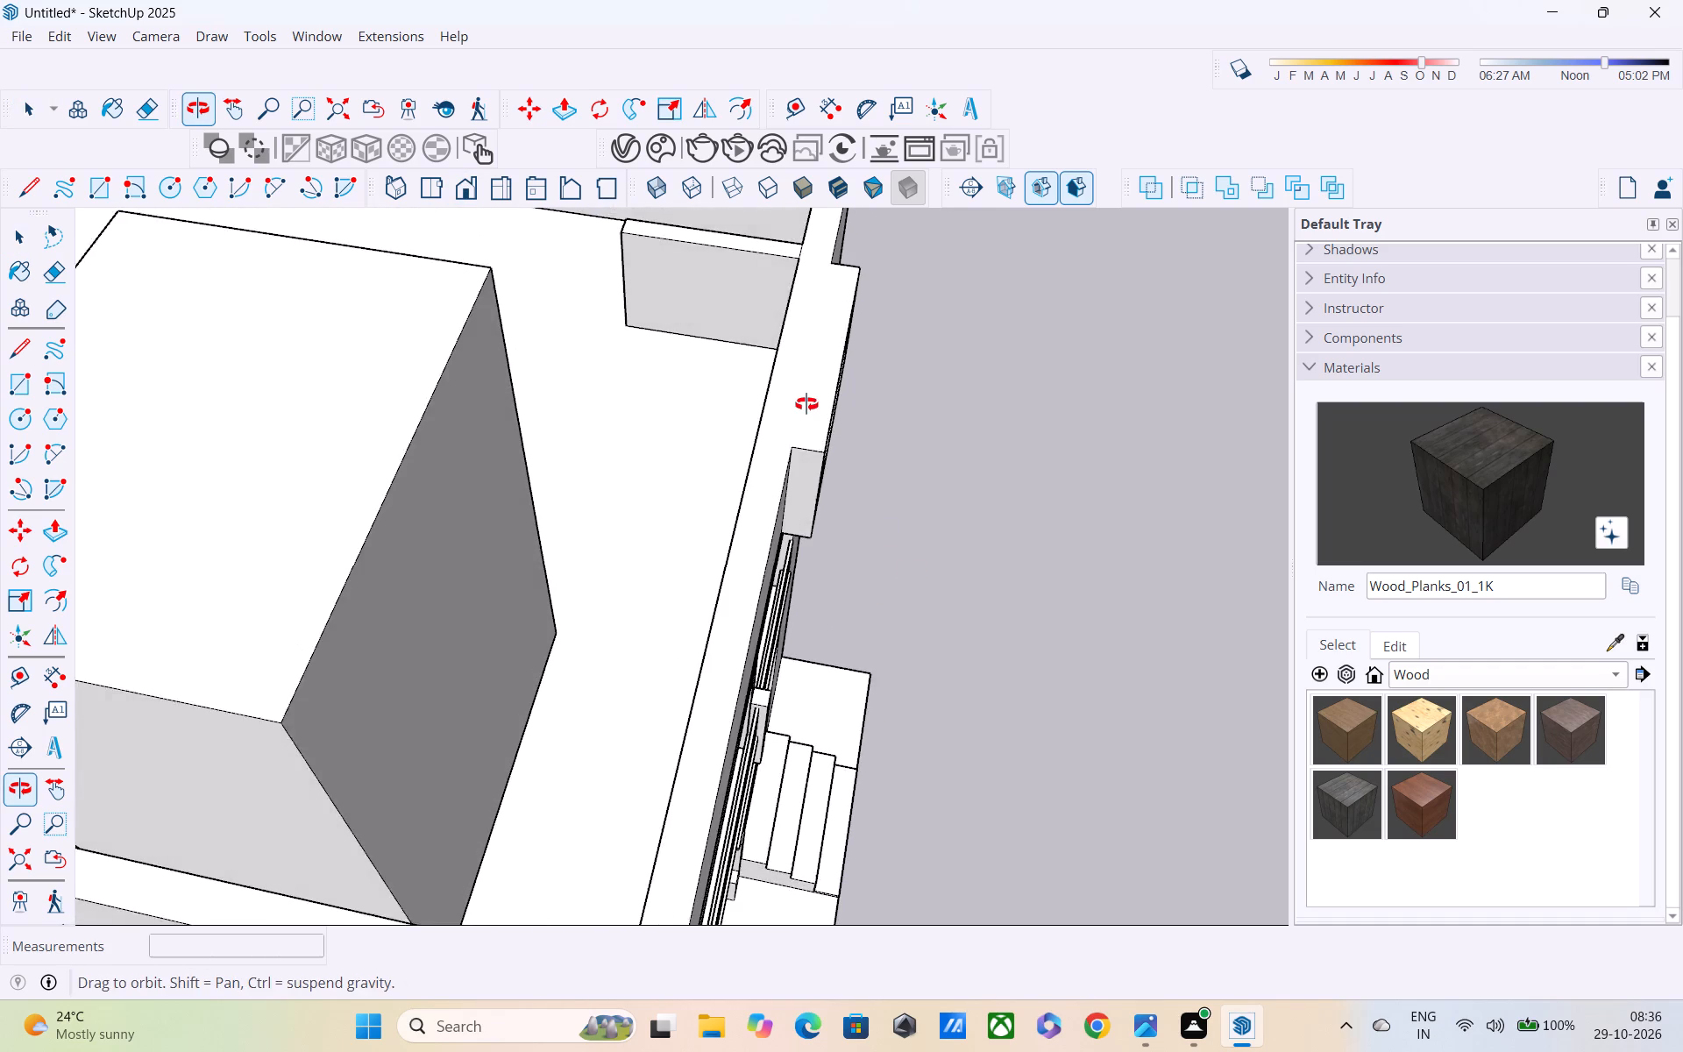
middle_drag(806, 404, 806, 379)
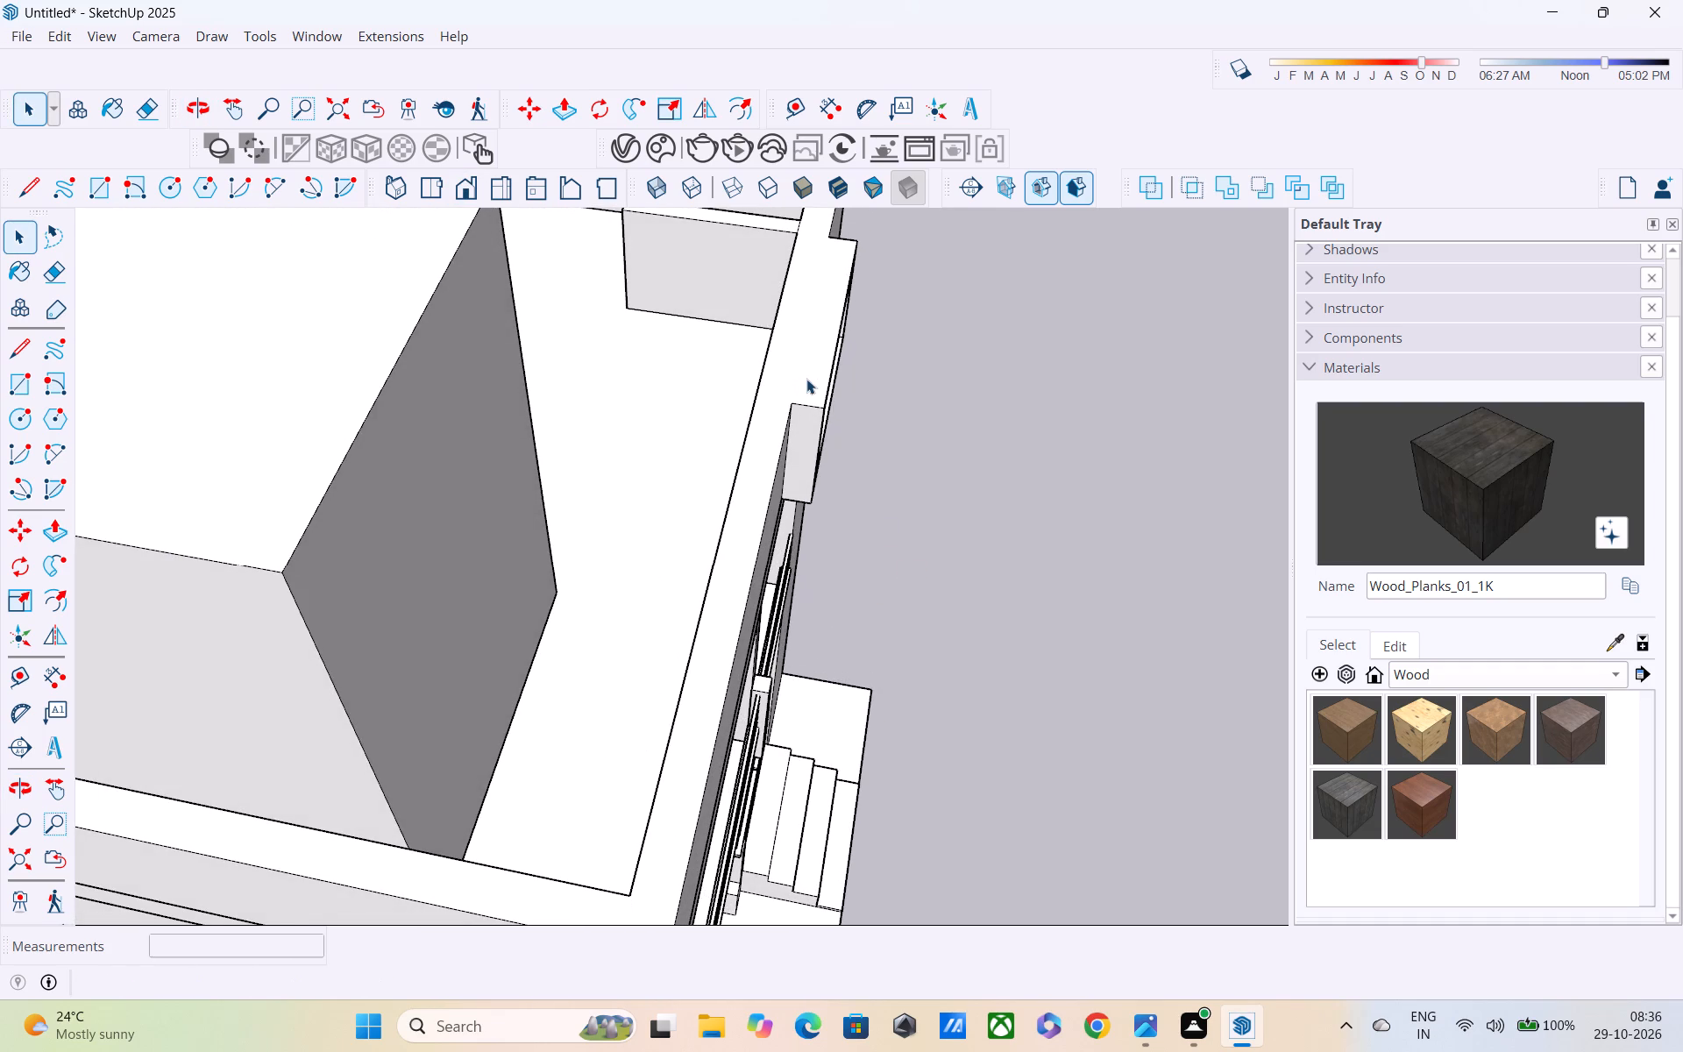
key(l)
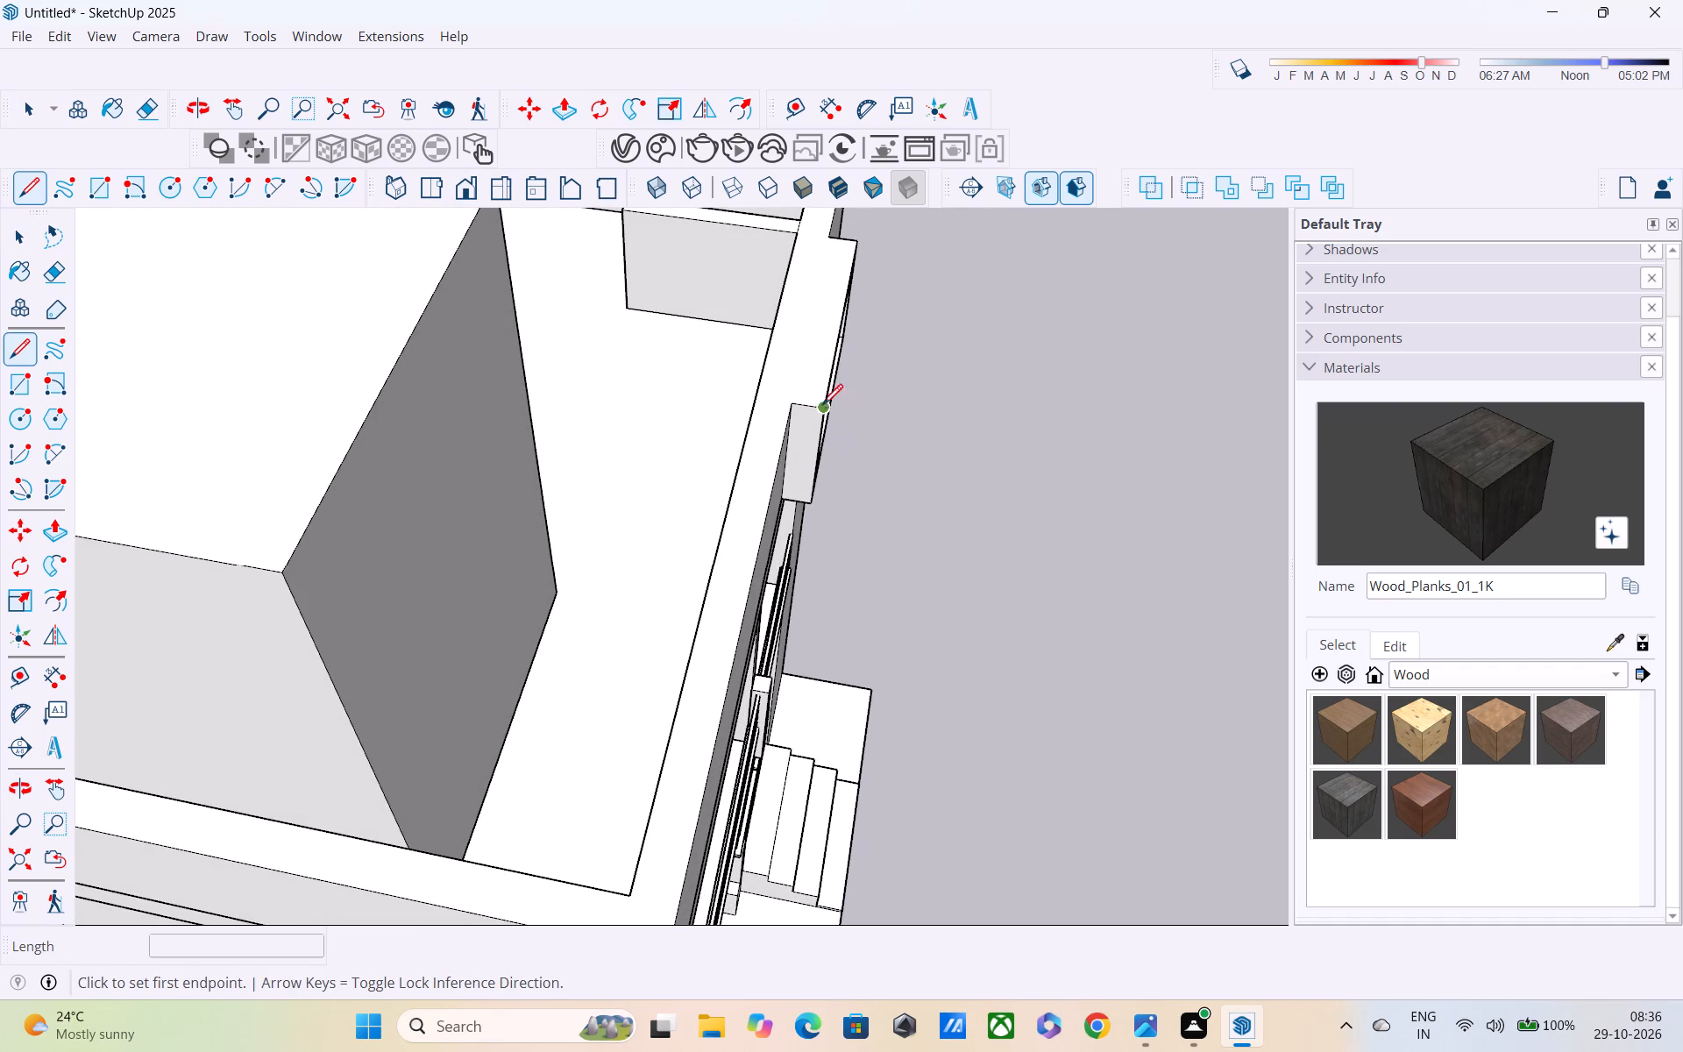
click(797, 400)
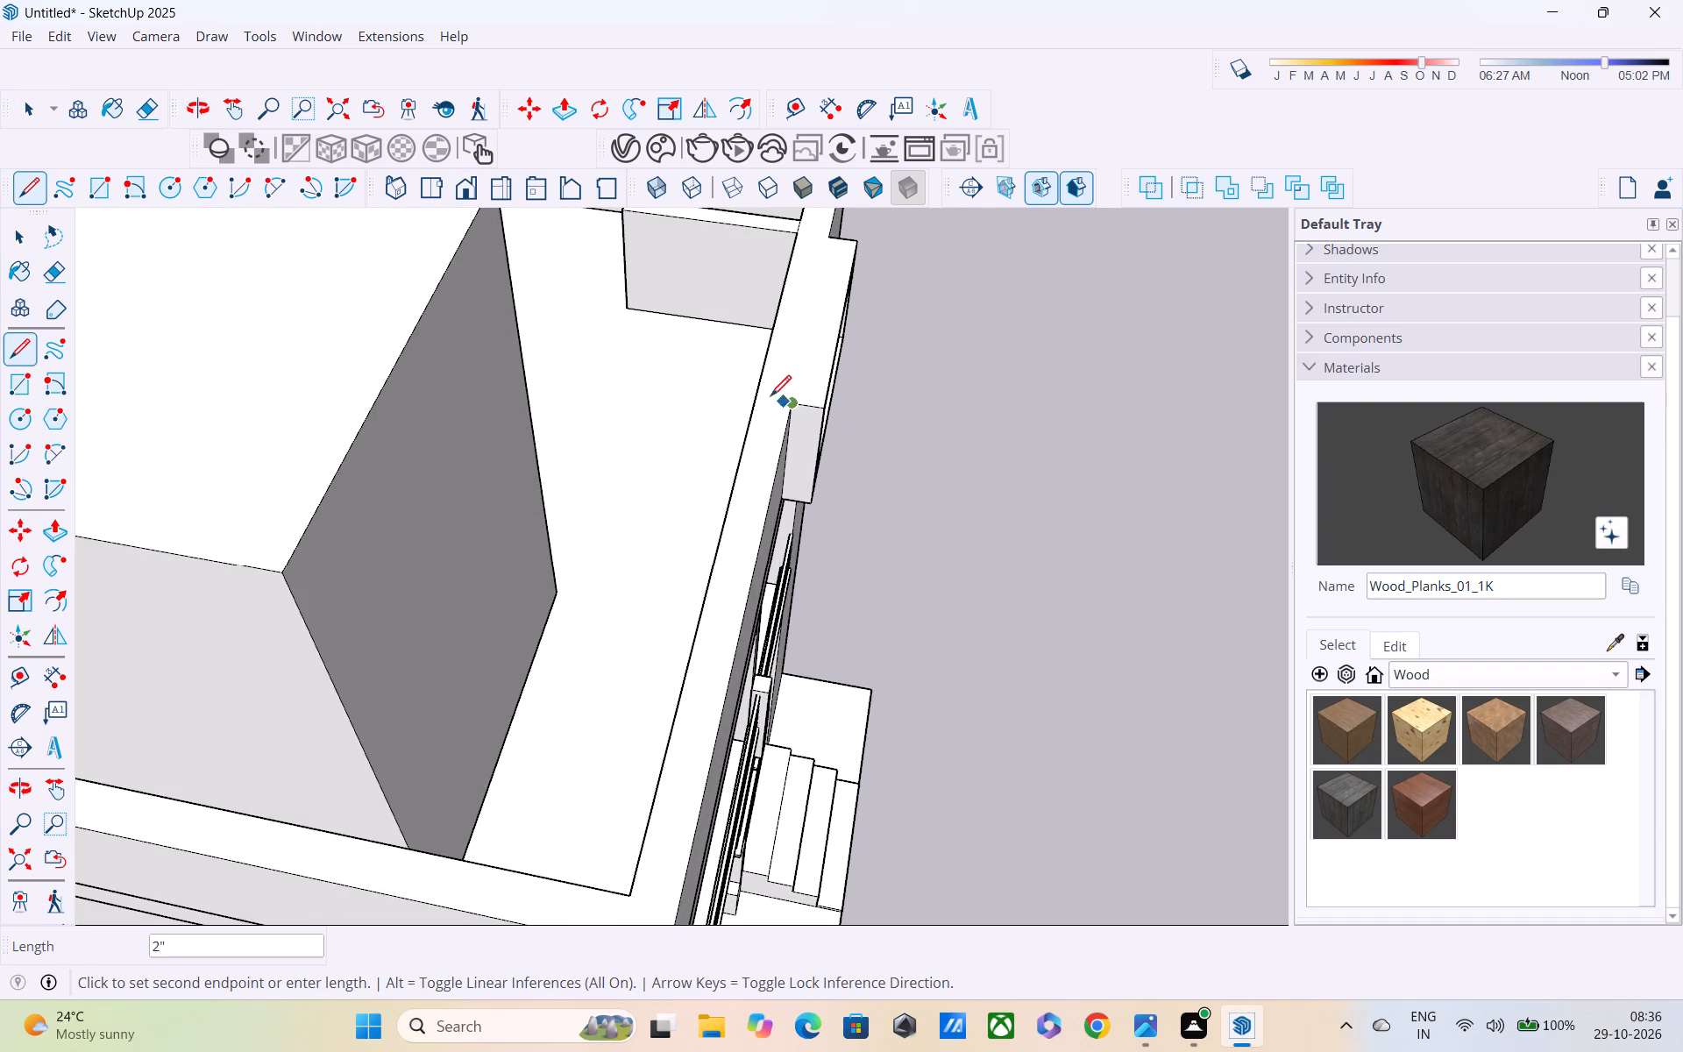
click(761, 398)
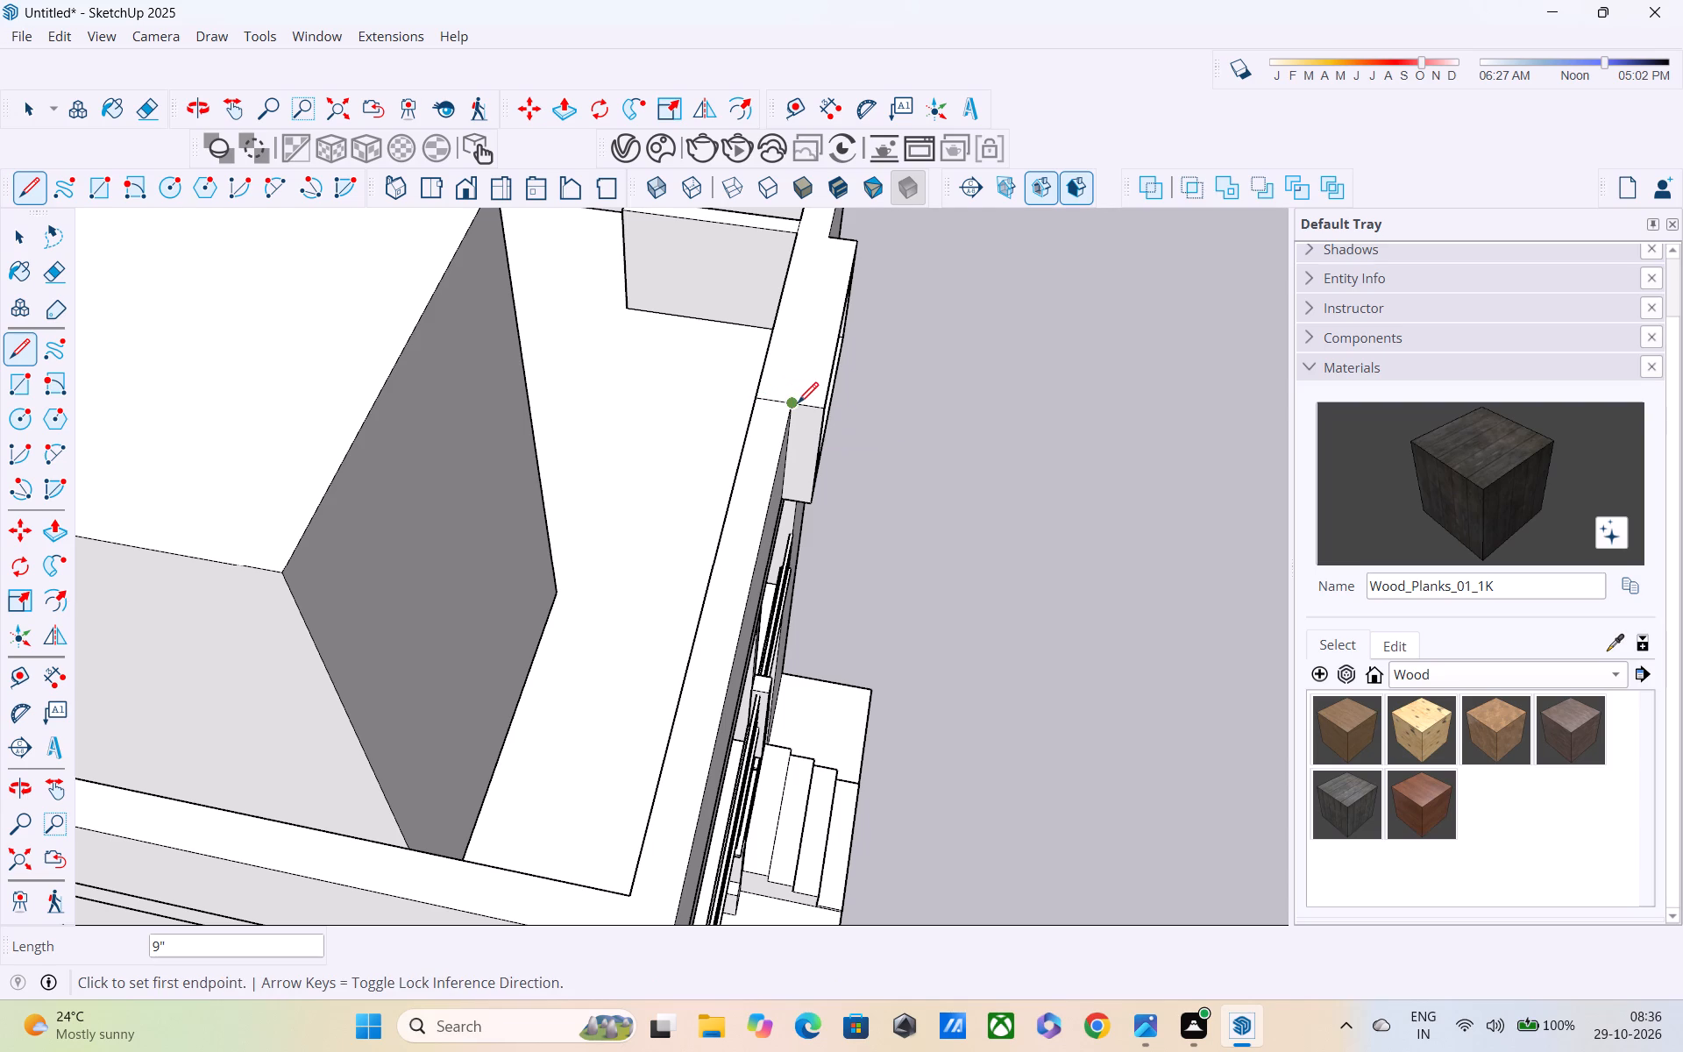
Draw a matching 9" line across the parapet's top at the raised frame's other end, near the house corner.
middle_drag(834, 430, 624, 316)
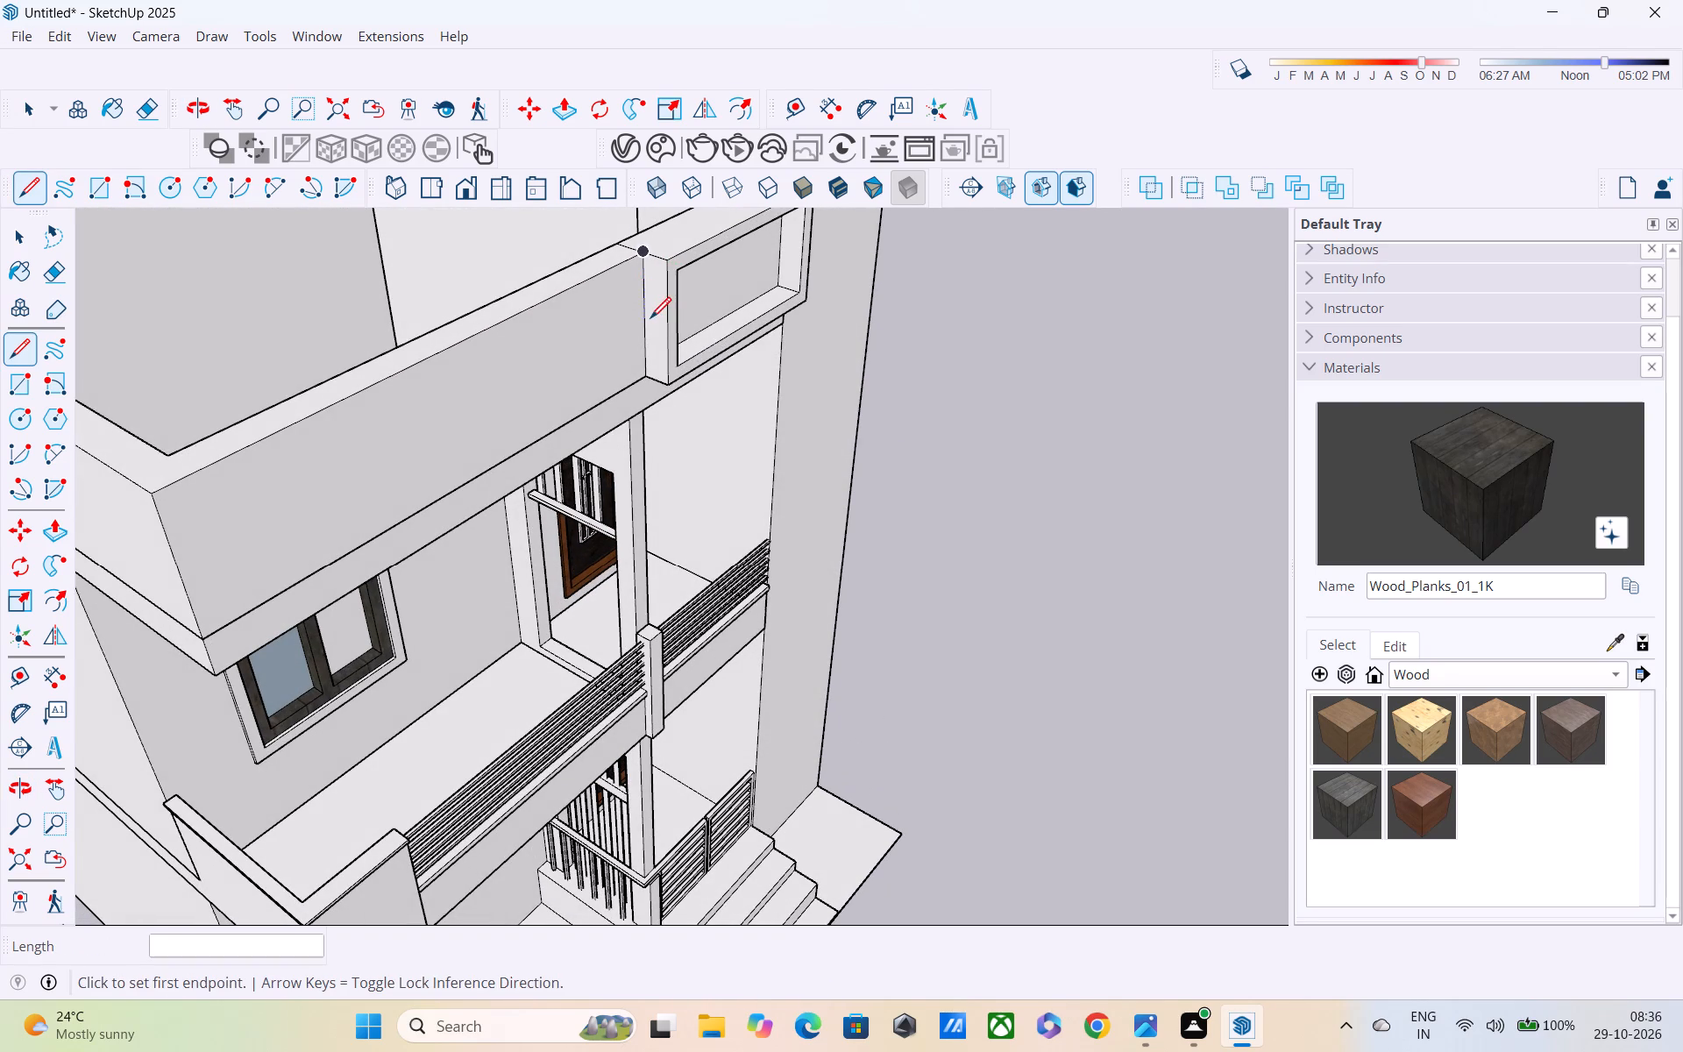
shift+middle_drag(672, 344, 826, 649)
middle_drag(842, 624, 479, 535)
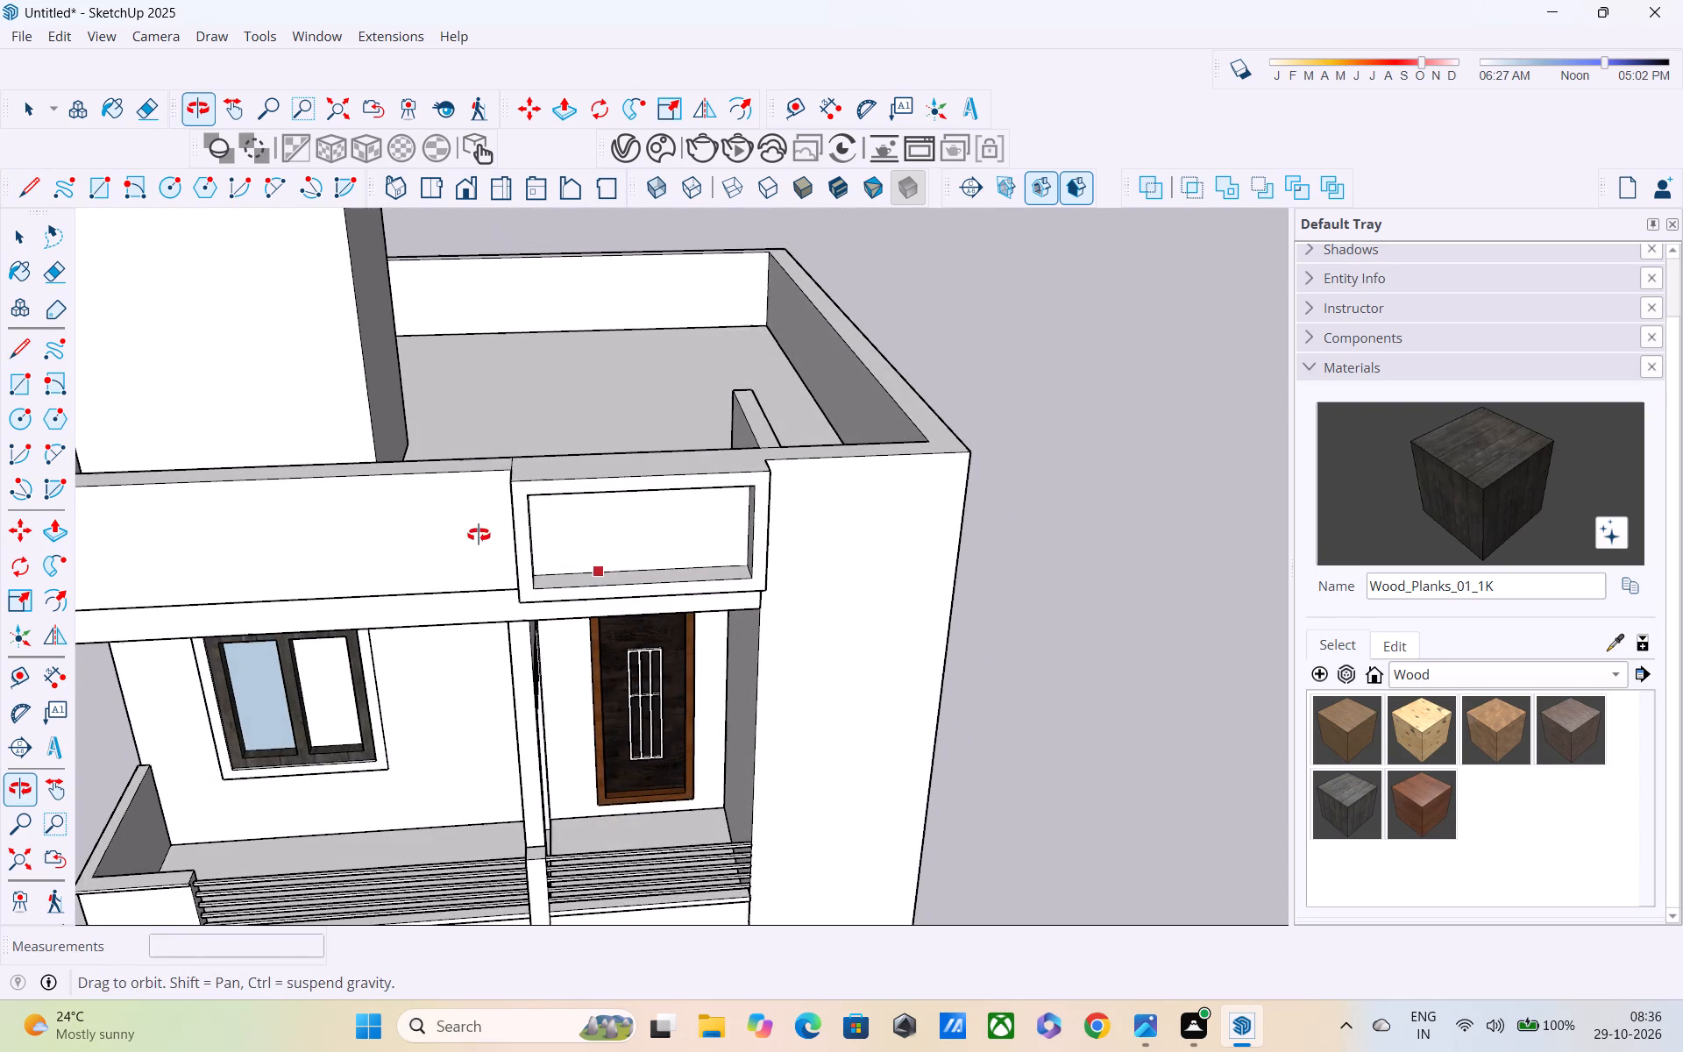
middle_drag(479, 535, 477, 533)
scroll(638, 451, up, 3)
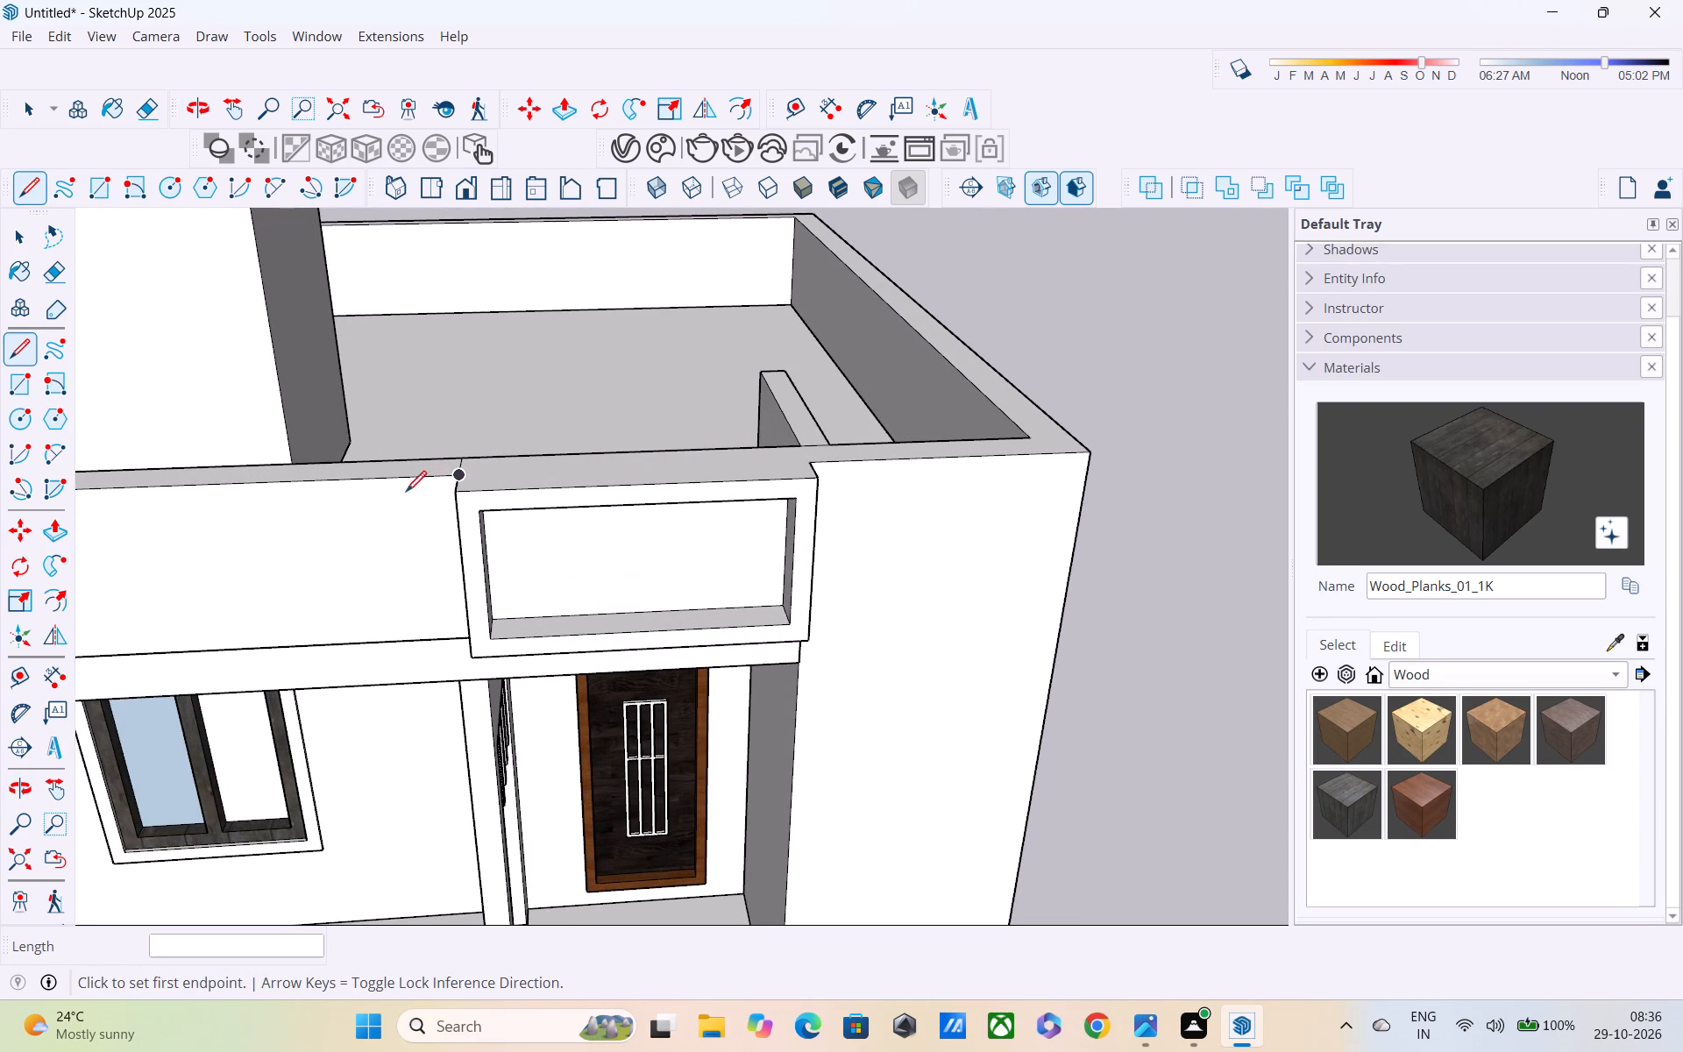
key(Escape)
scroll(912, 481, up, 2)
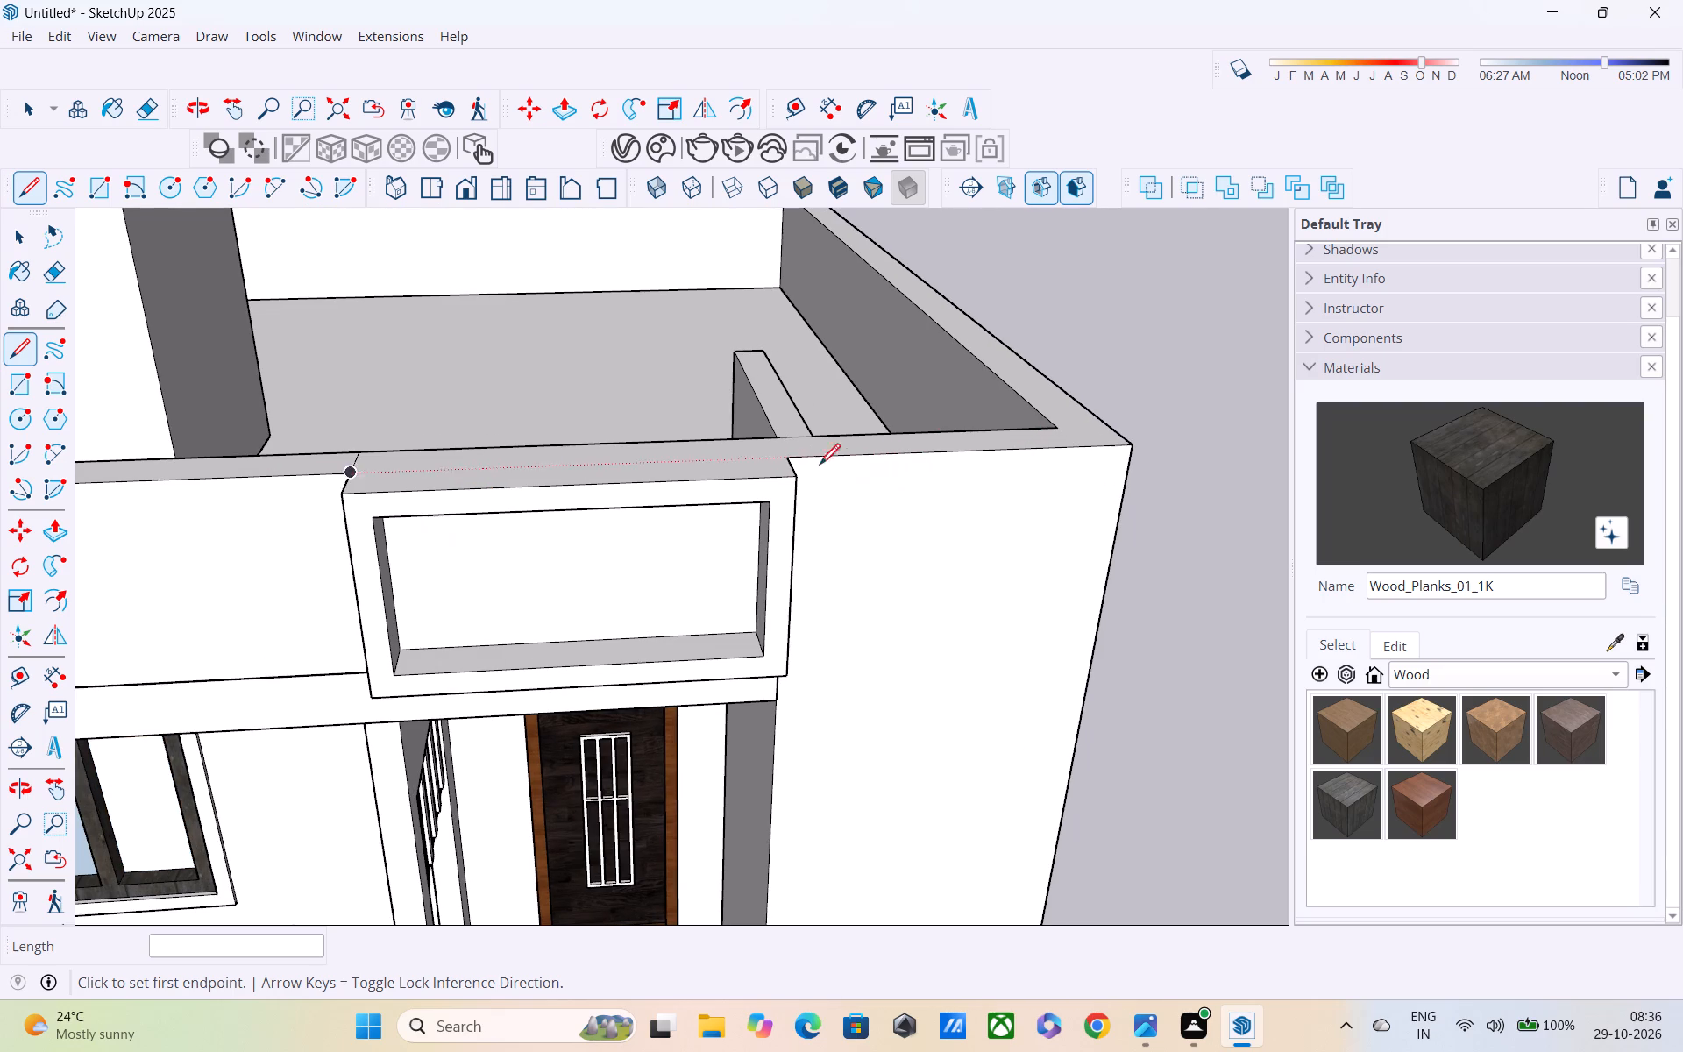
click(785, 459)
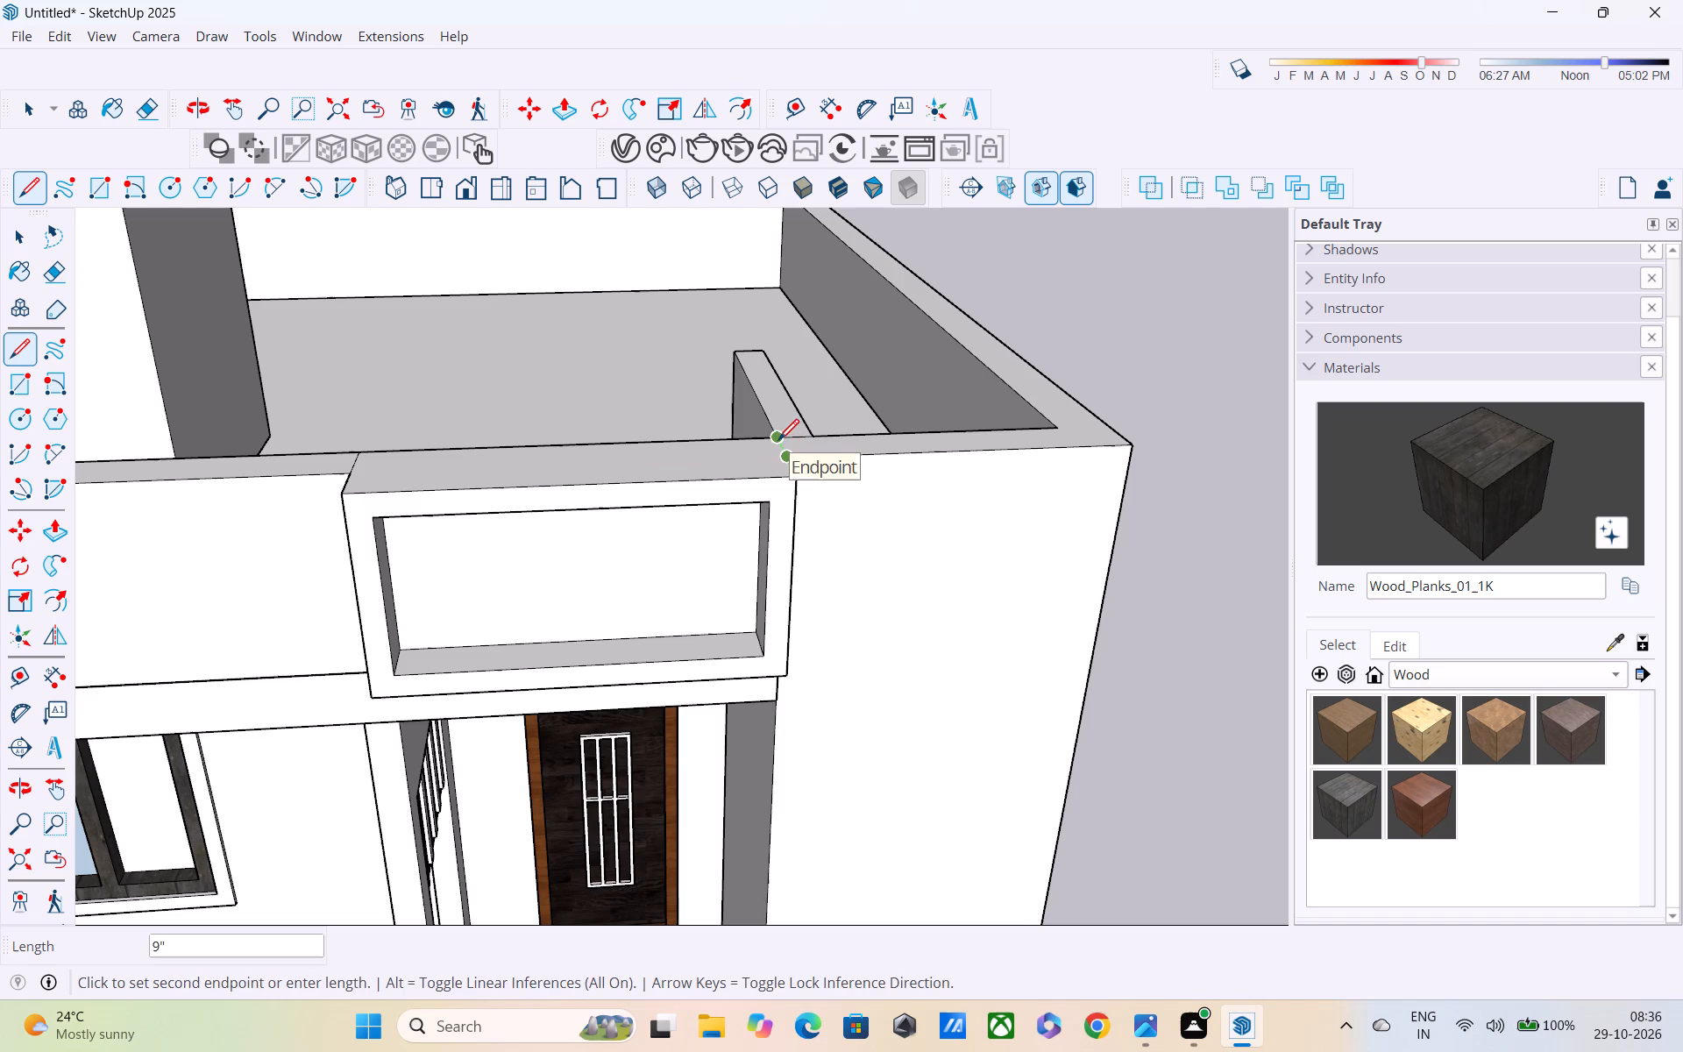
click(778, 441)
Extrude the raised frame's top face upward by about 7 7/8" above the front parapet.
key(p)
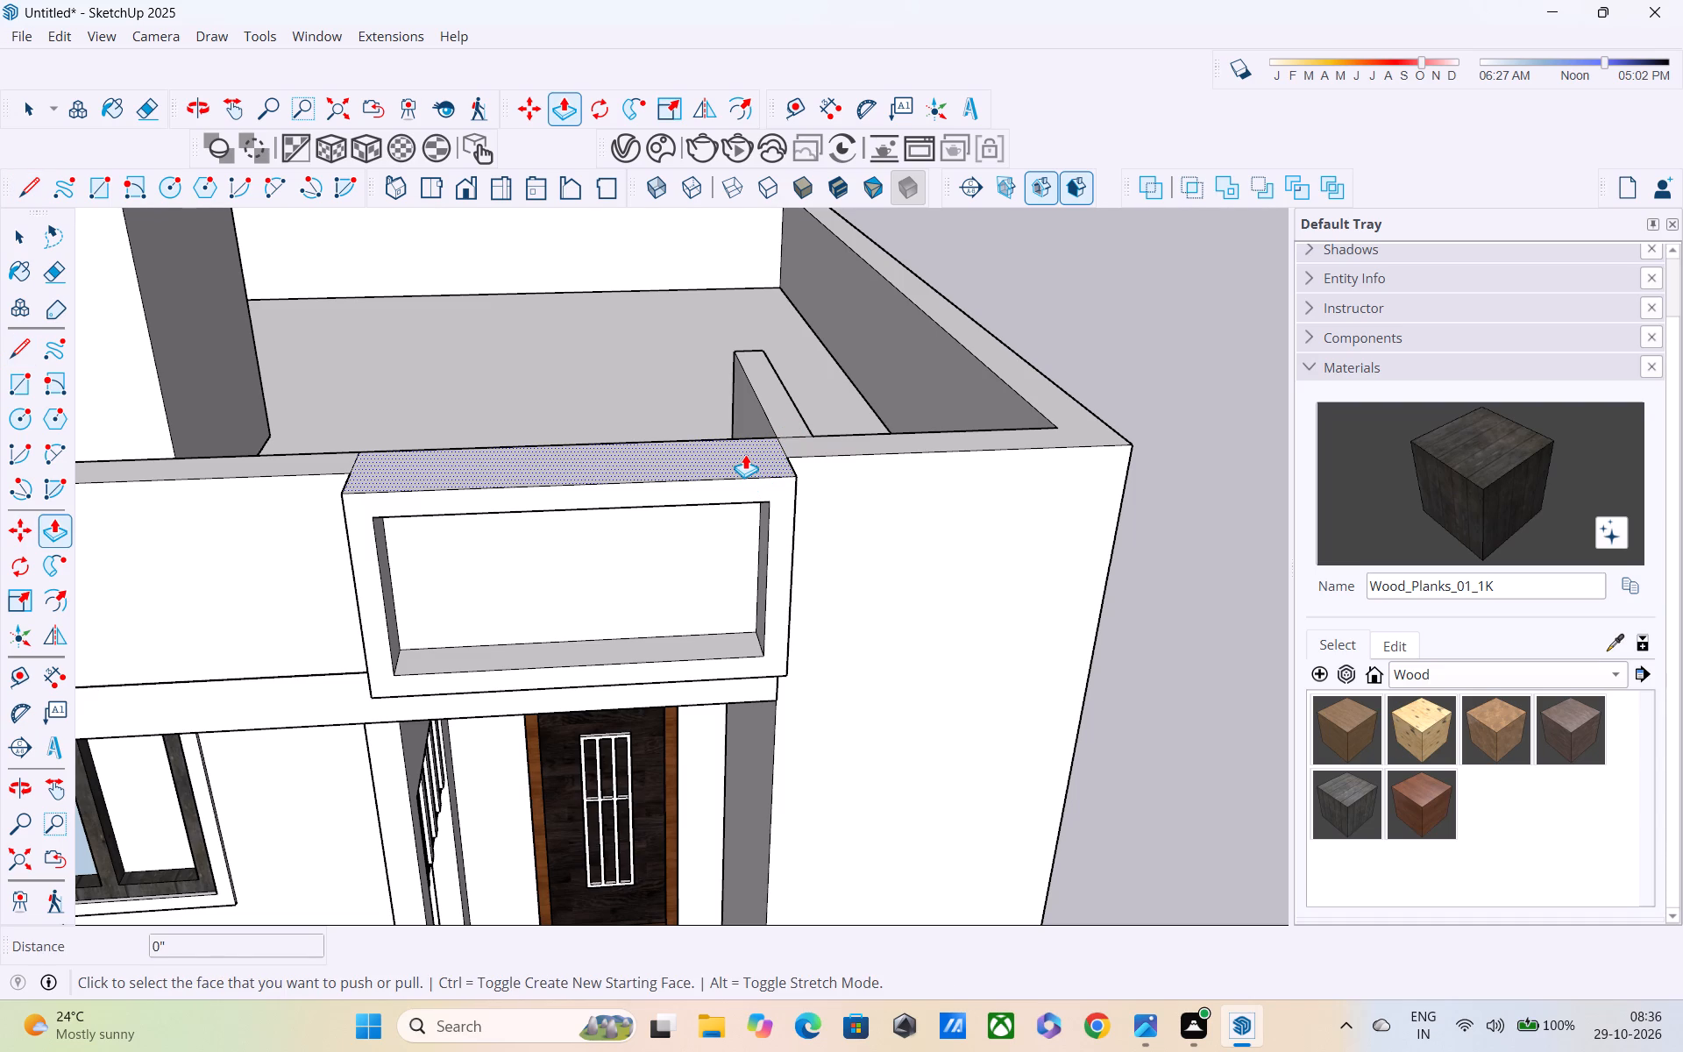
click(745, 454)
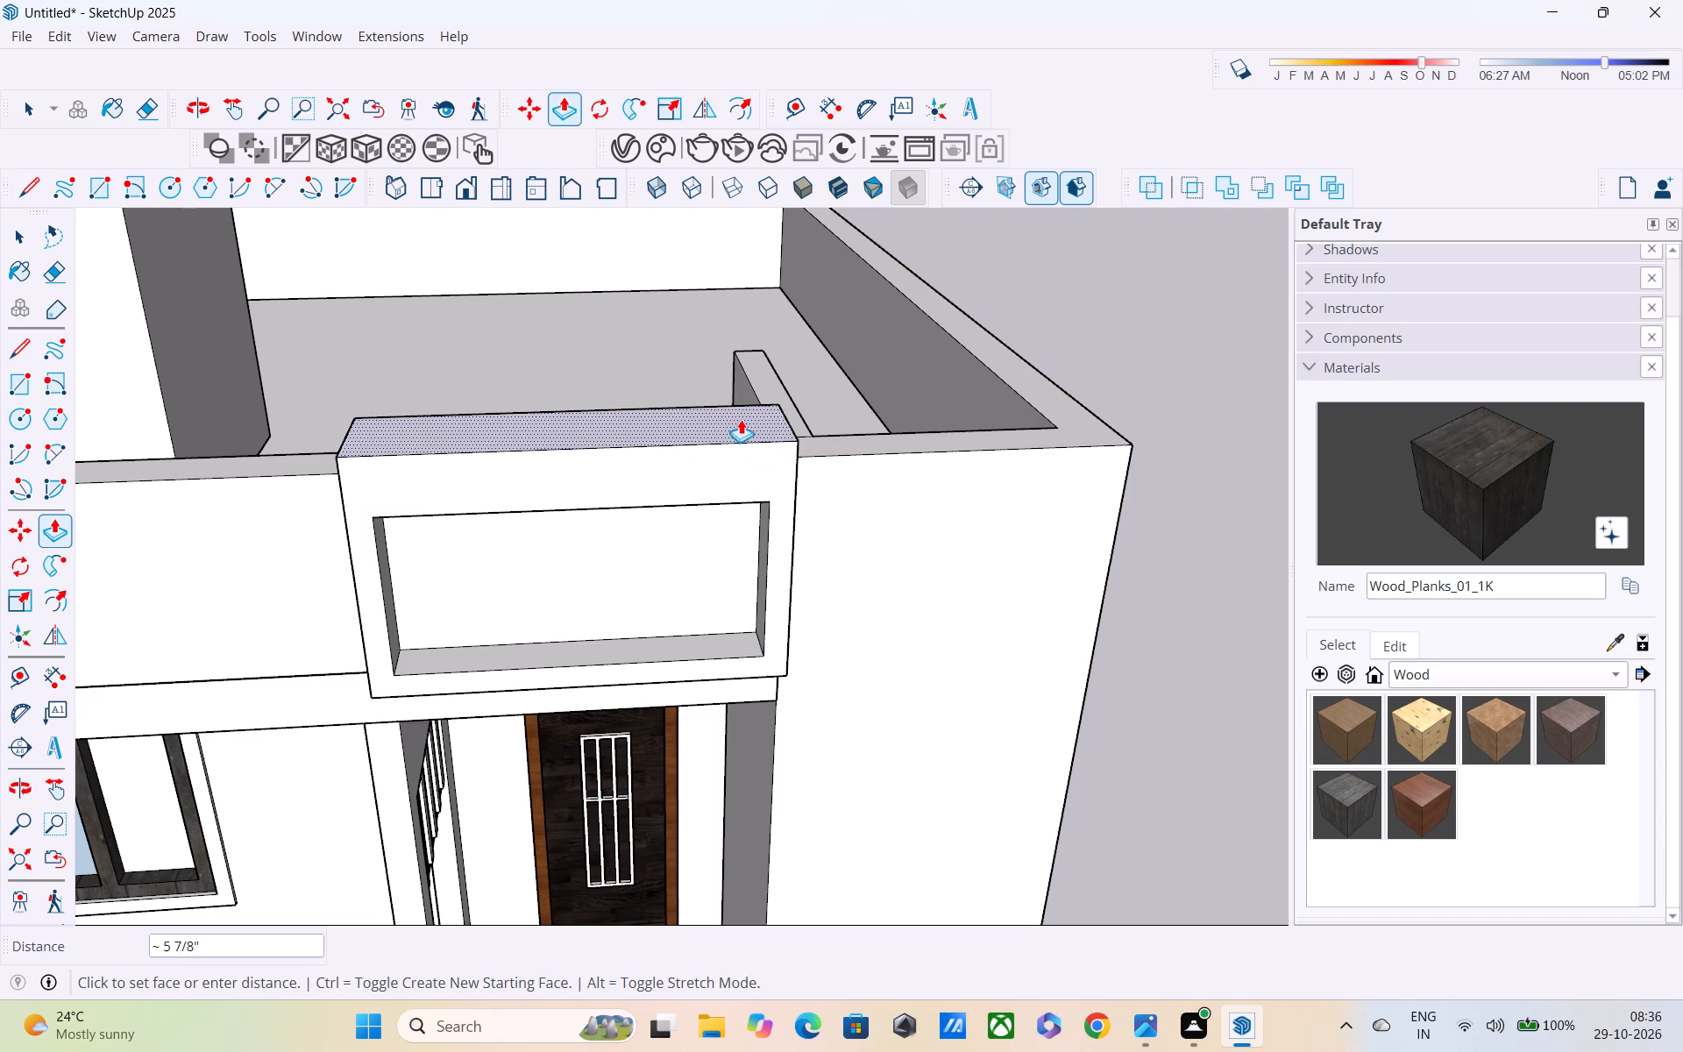
click(735, 407)
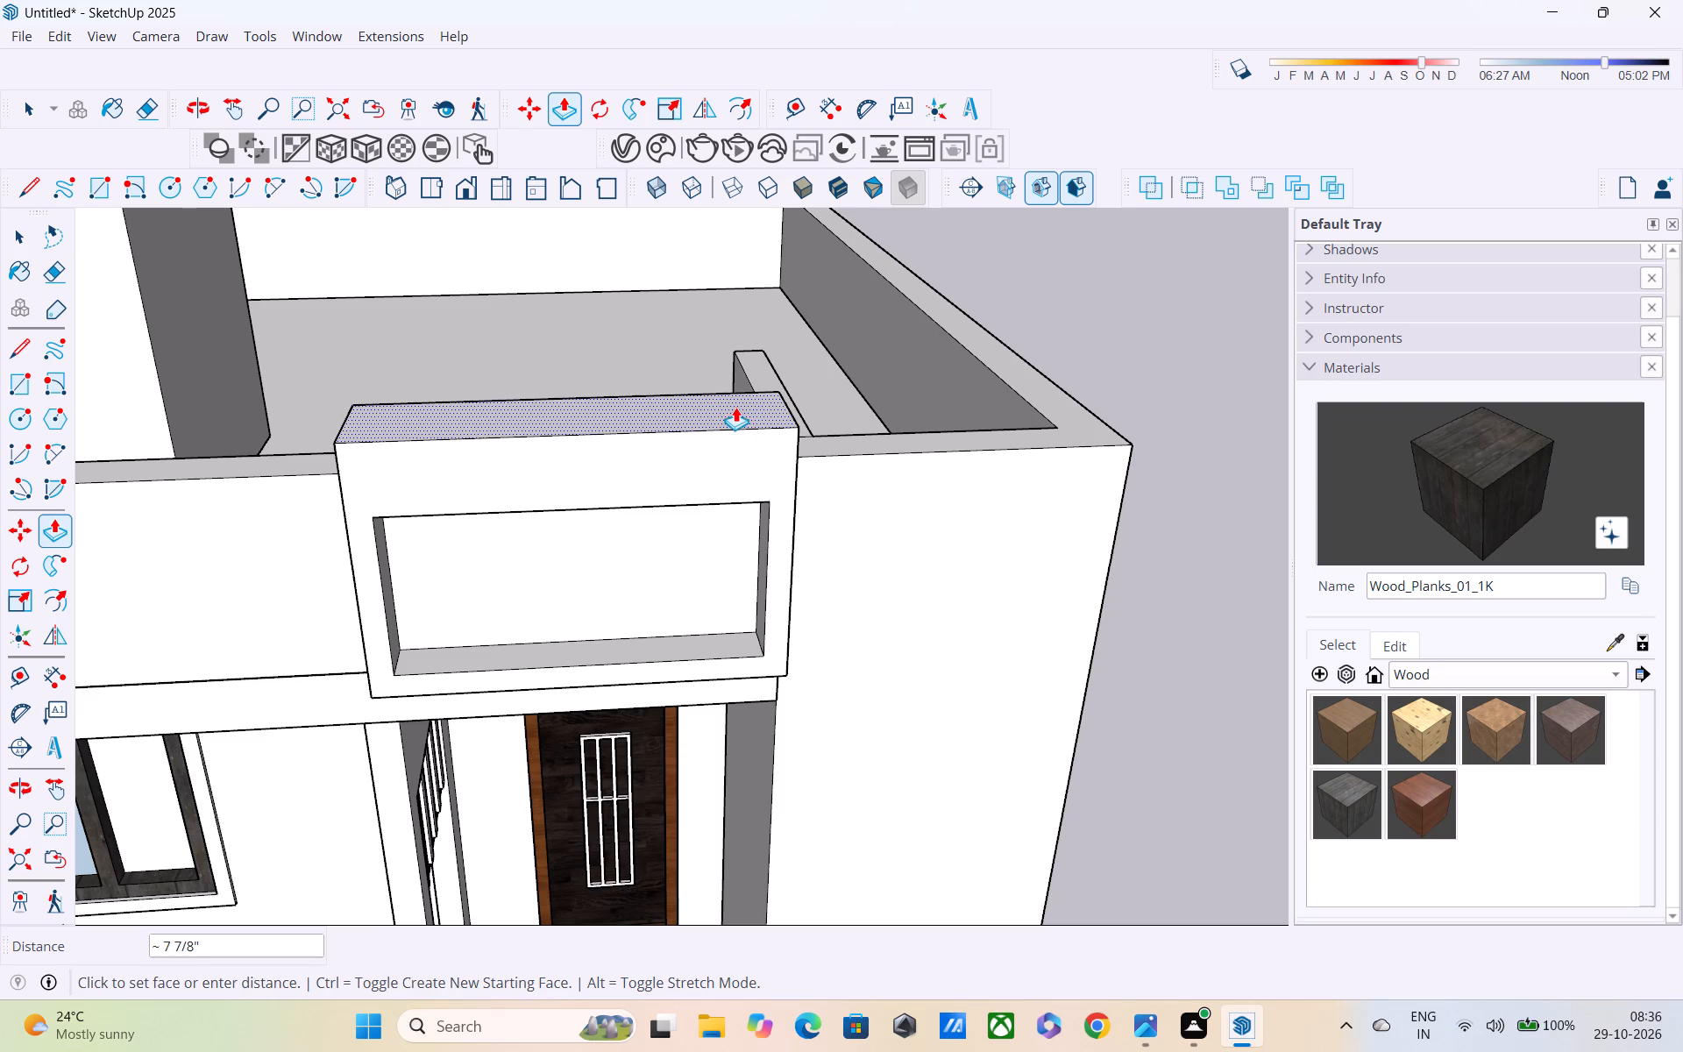
Raise the inner top face of the recess in the raised front frame by about 6 7/8".
middle_drag(709, 519, 706, 298)
scroll(707, 317, down, 3)
middle_drag(707, 316, 797, 464)
middle_drag(792, 489, 776, 323)
scroll(777, 325, up, 1)
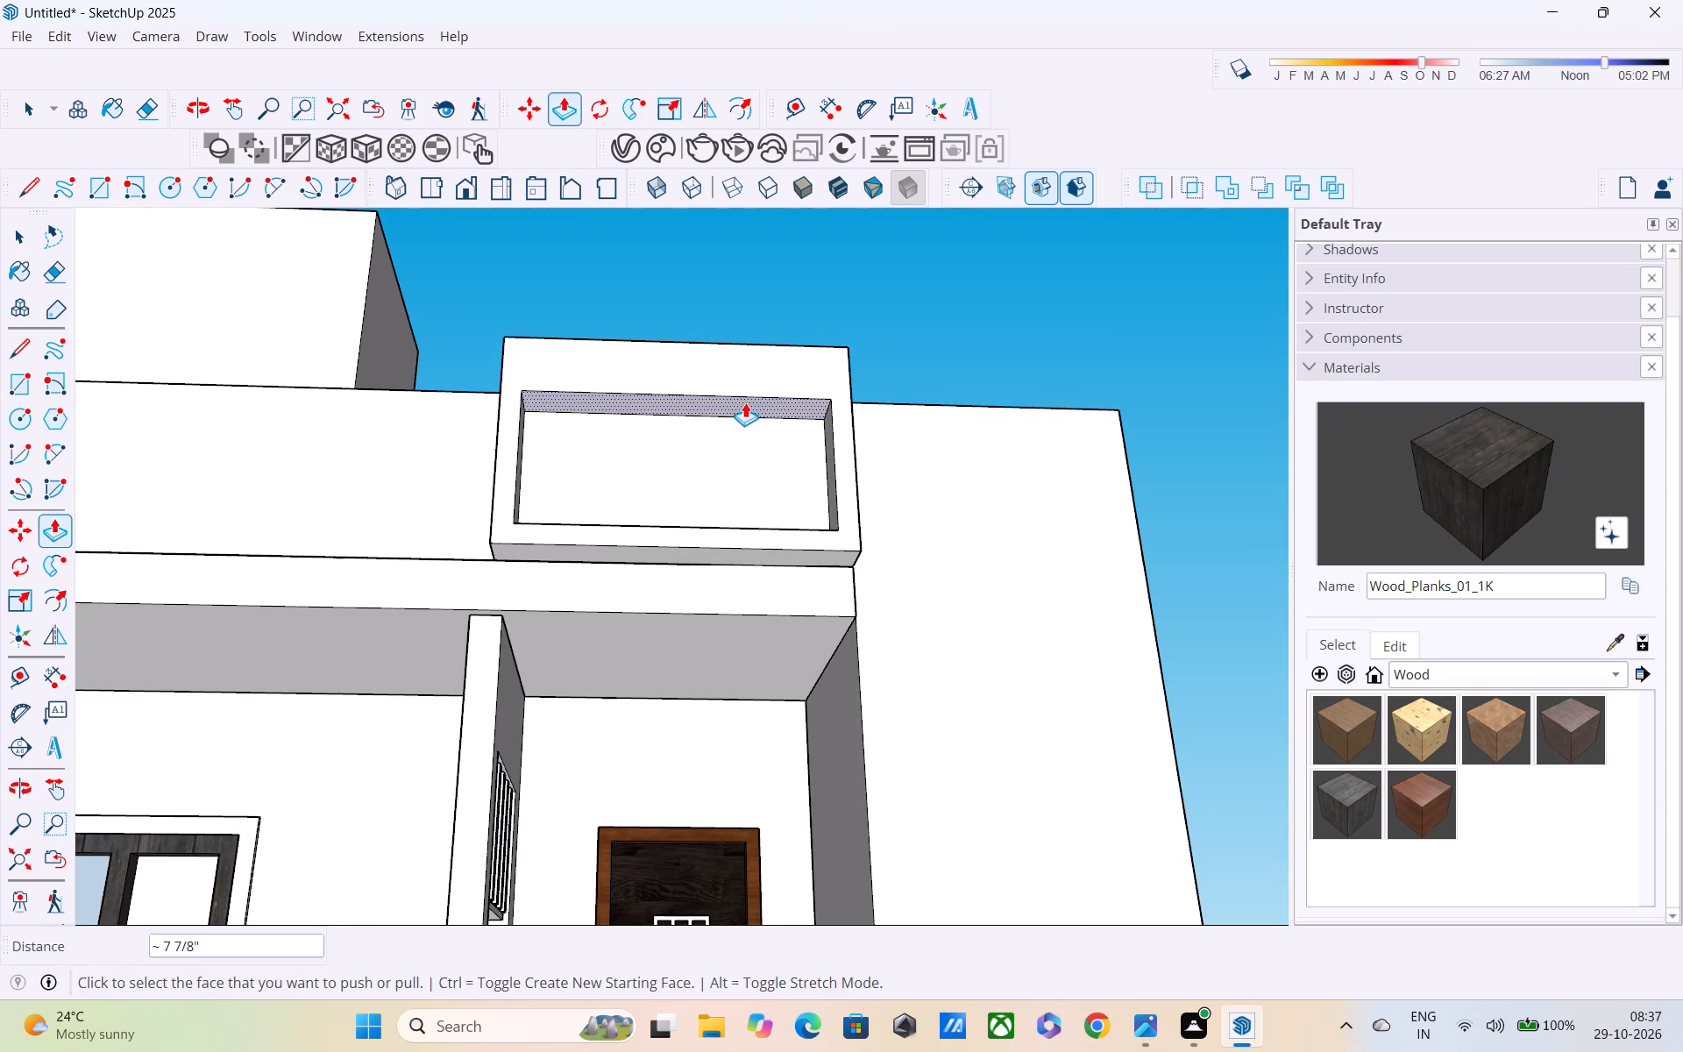
click(745, 402)
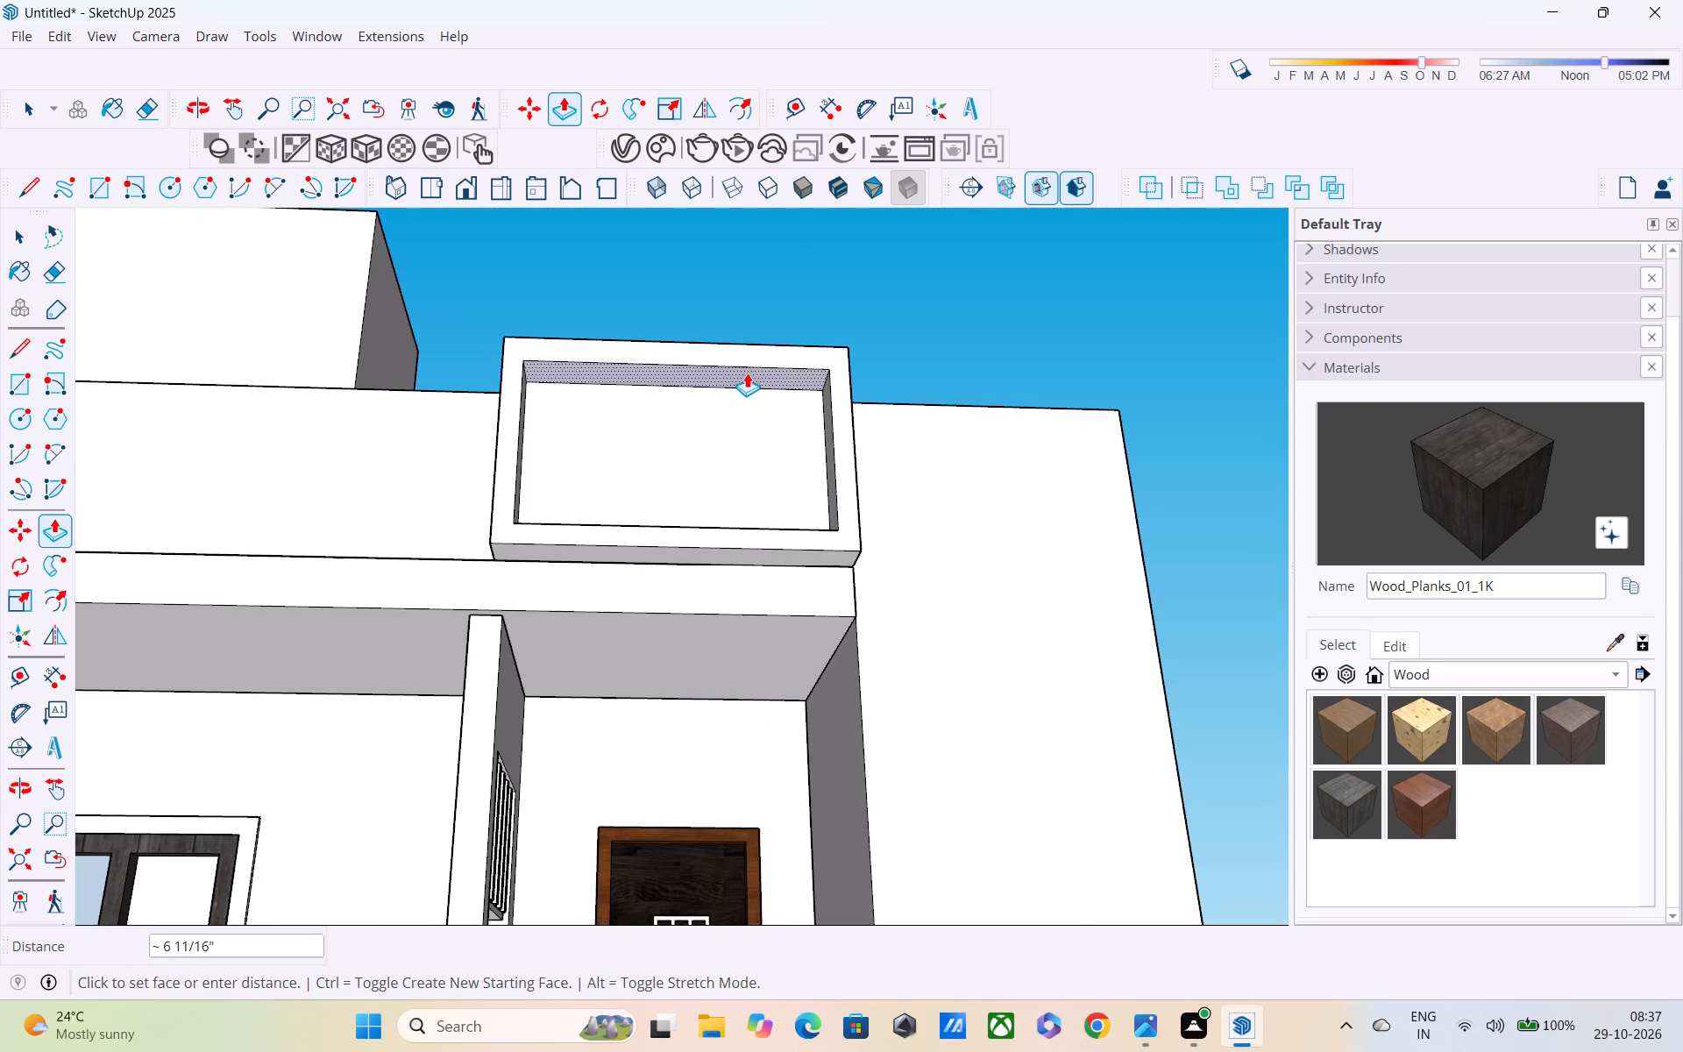
click(747, 371)
Push the top of the short stub wall behind the front parapet down 3', flush with the roof floor.
middle_drag(747, 385, 773, 593)
scroll(762, 498, down, 1)
middle_drag(594, 347, 1275, 522)
scroll(765, 479, up, 2)
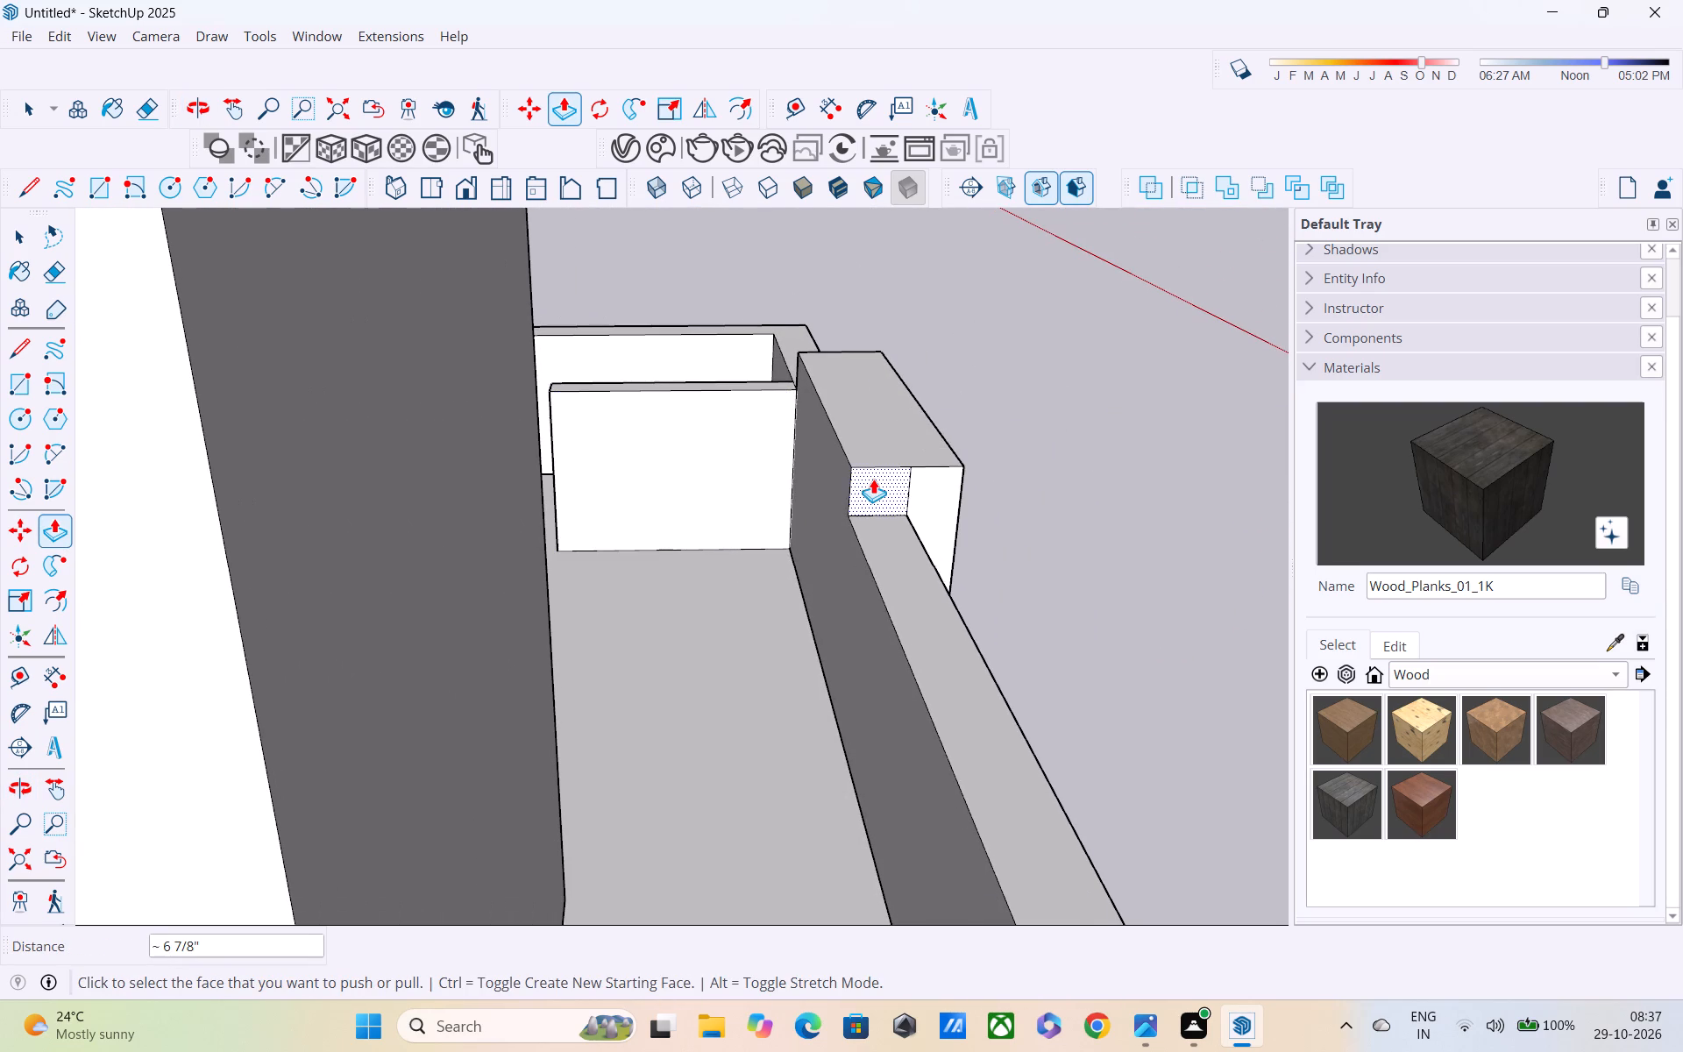
middle_drag(852, 469, 1409, 409)
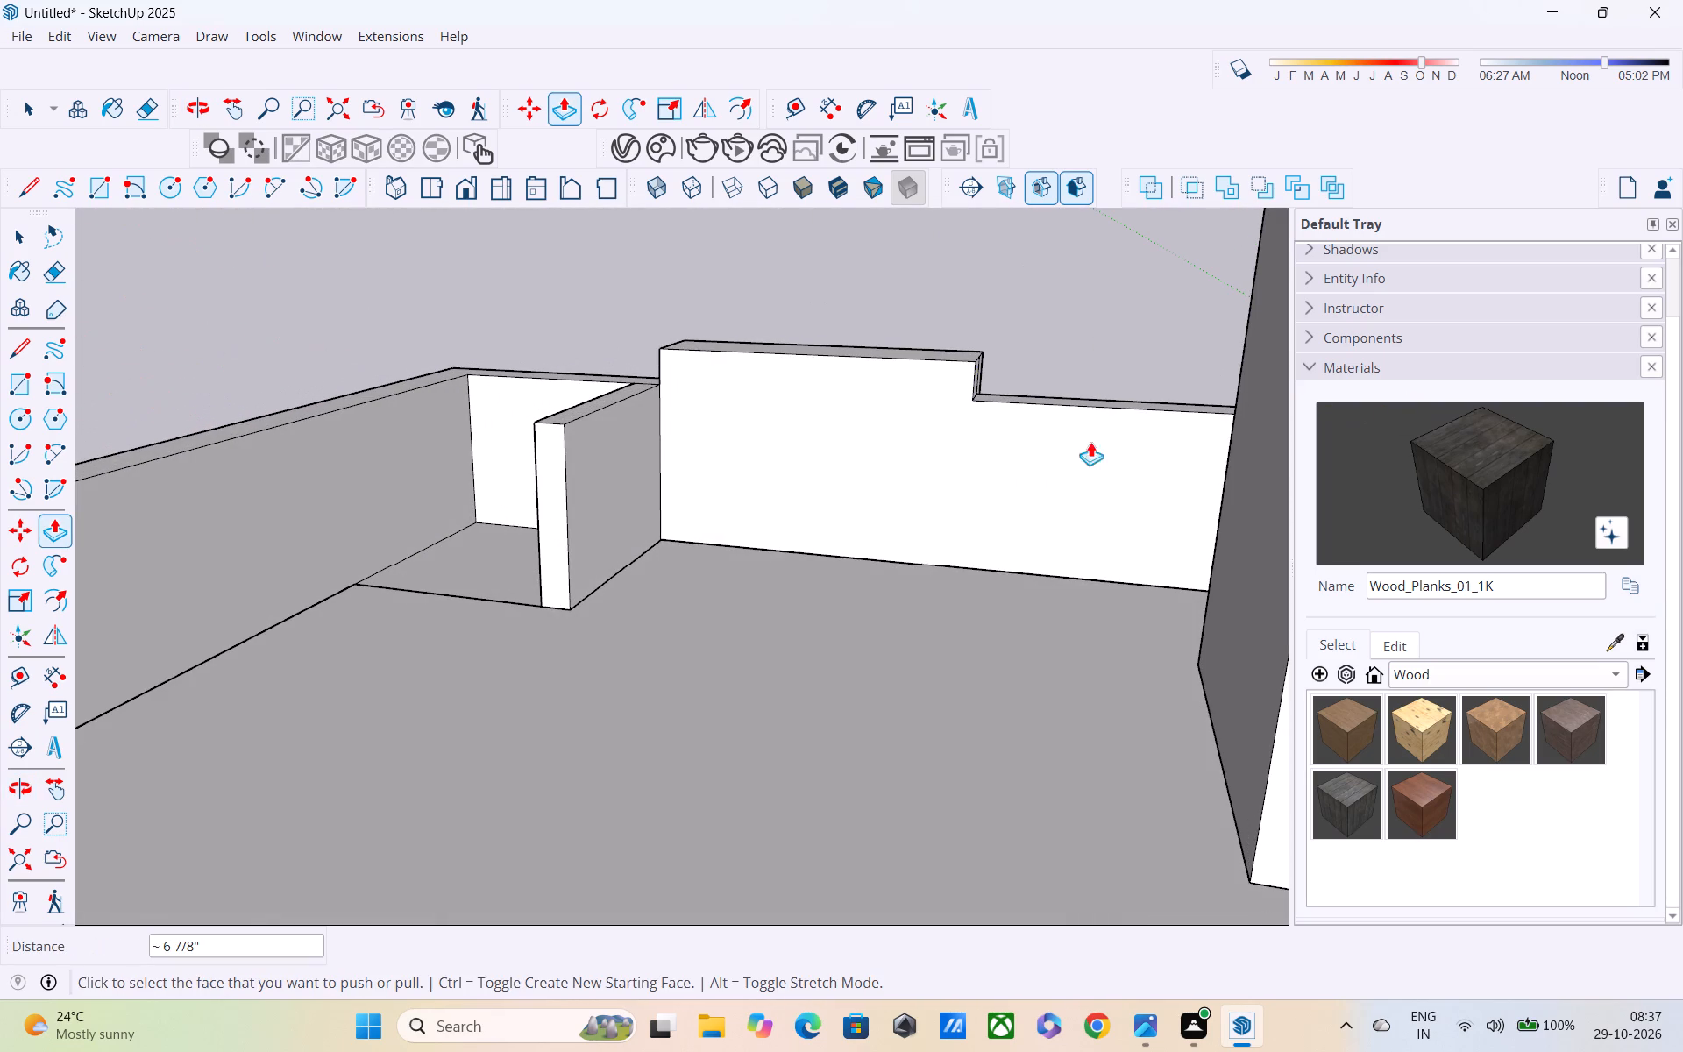
middle_drag(566, 407, 679, 546)
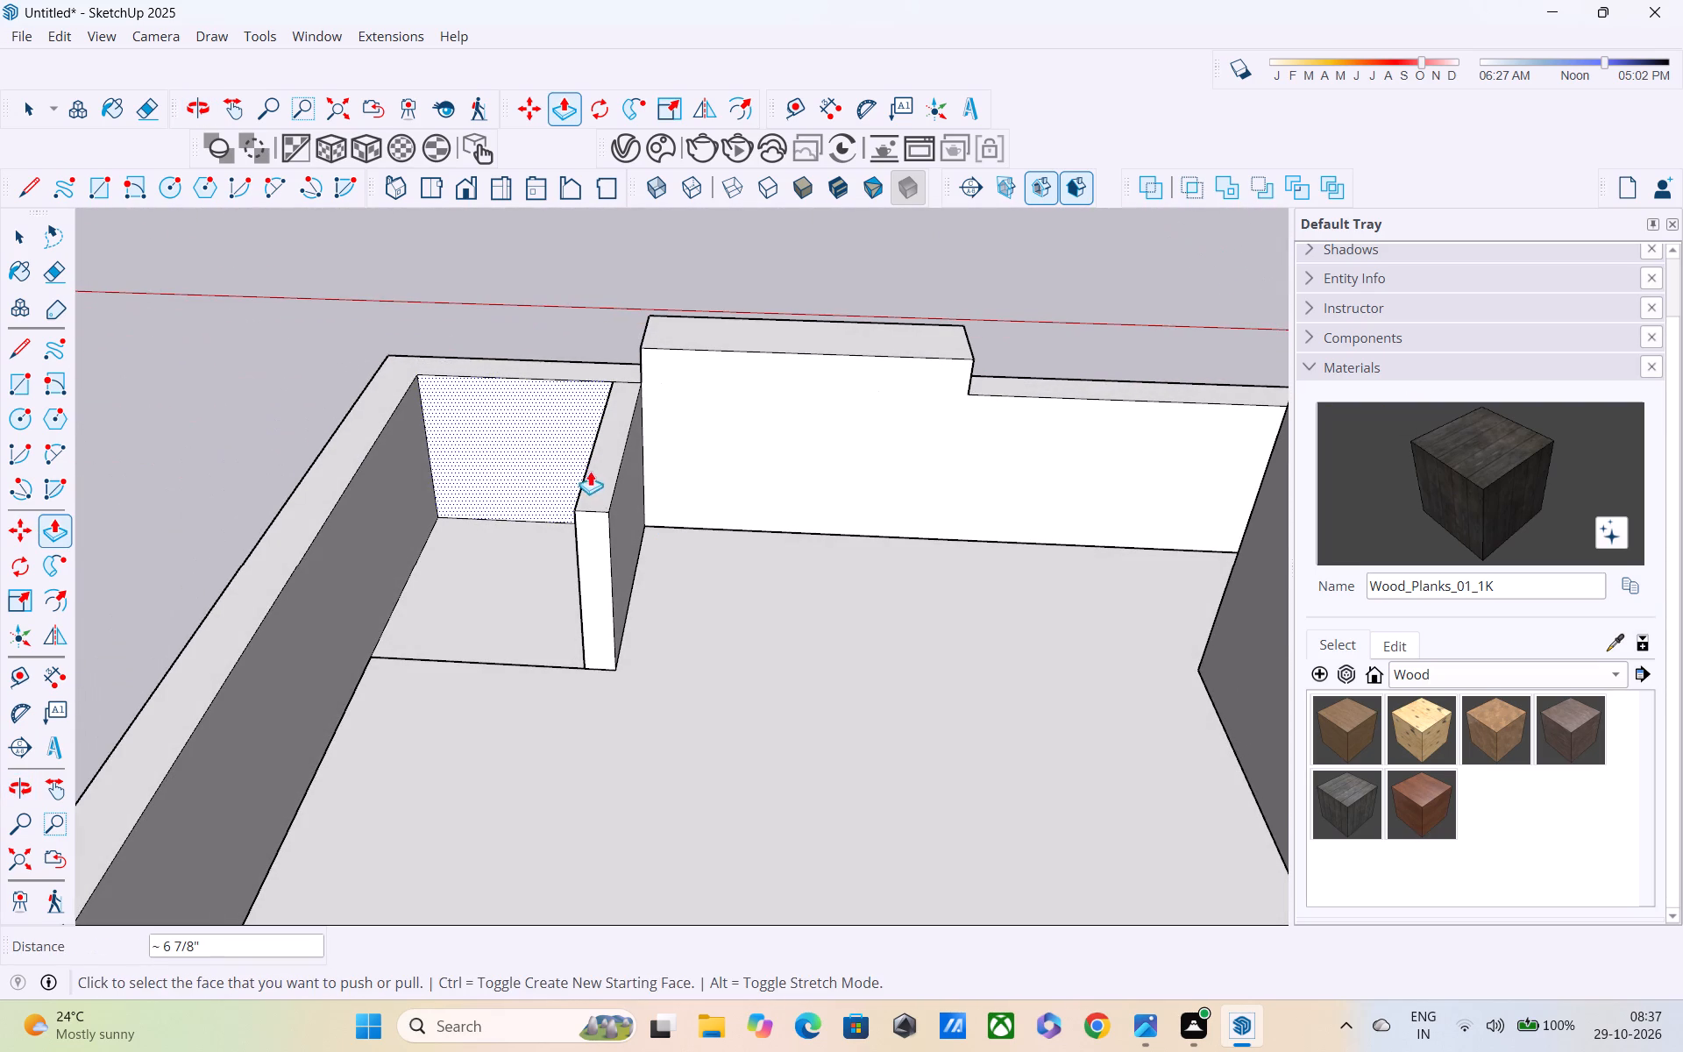
click(604, 491)
click(637, 629)
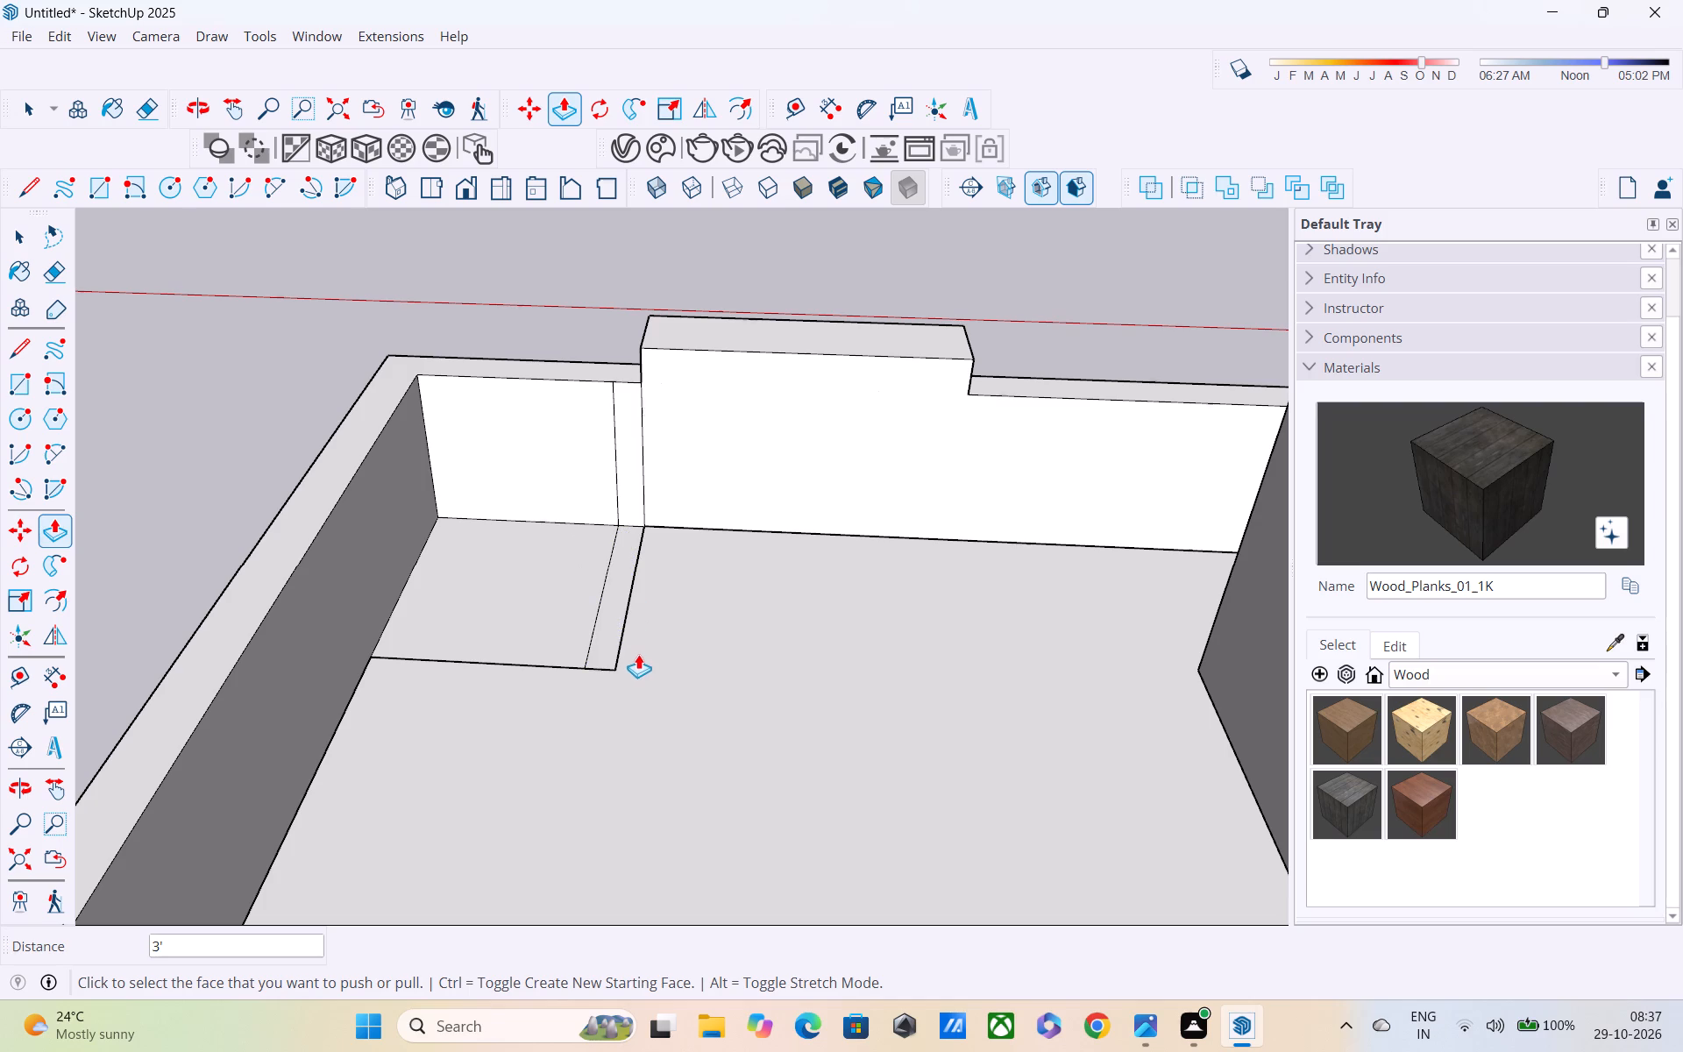
Erase the stub wall's leftover lines on the roof floor and on the parapet's inner face.
key(e)
drag(536, 611, 628, 668)
key(ctrl+z)
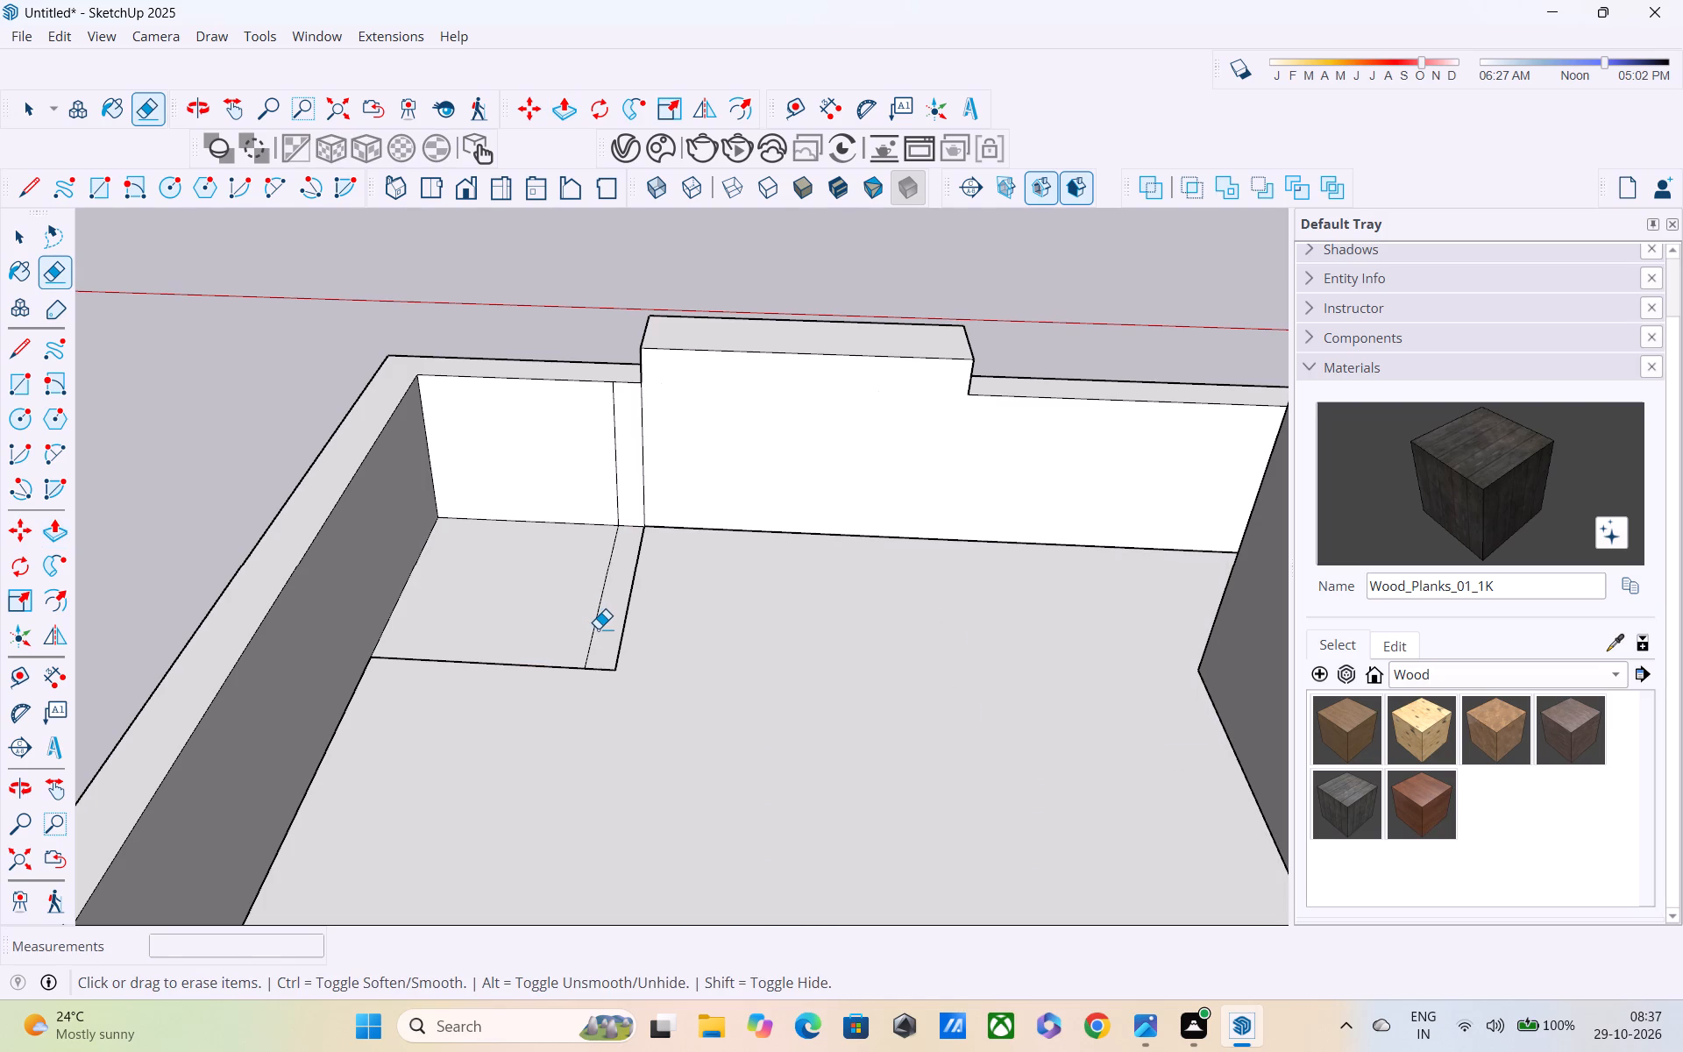
click(598, 629)
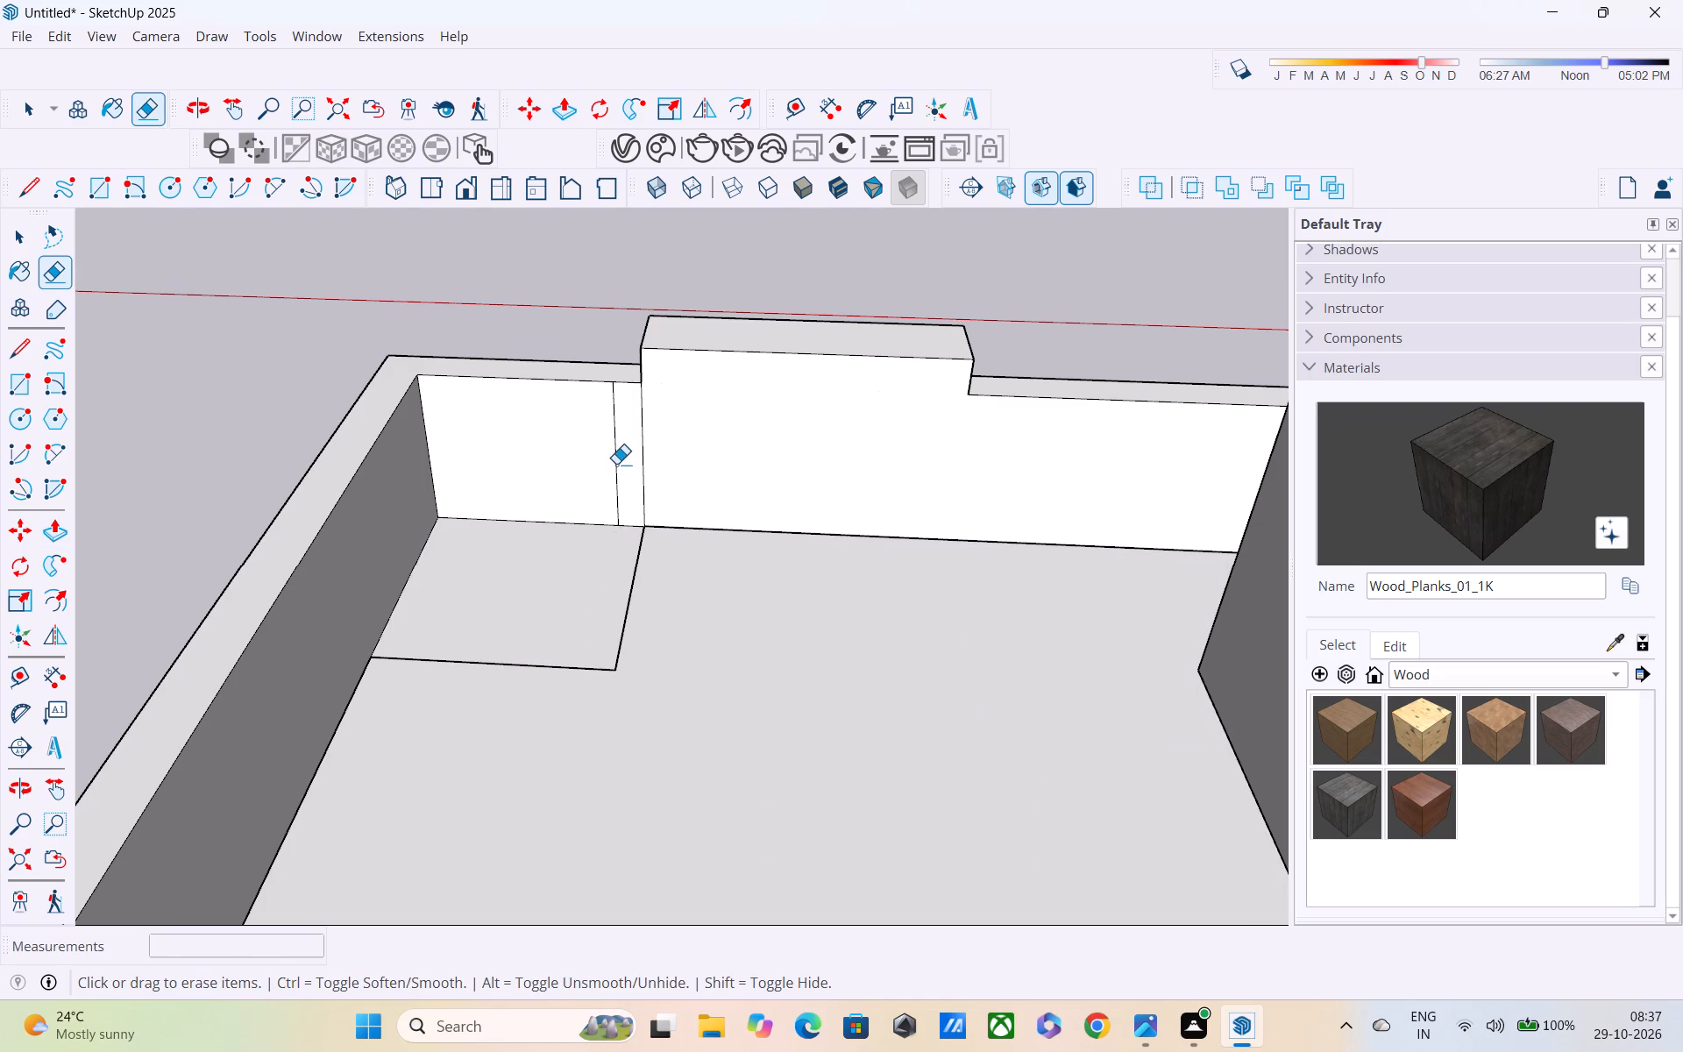
click(616, 464)
Erase the leftover vertical edge on the raised frame's end face nearest the house corner.
middle_drag(620, 465, 769, 462)
scroll(770, 455, down, 4)
middle_drag(741, 404, 931, 436)
scroll(522, 397, up, 4)
shift+middle_drag(1136, 413, 819, 316)
click(1147, 273)
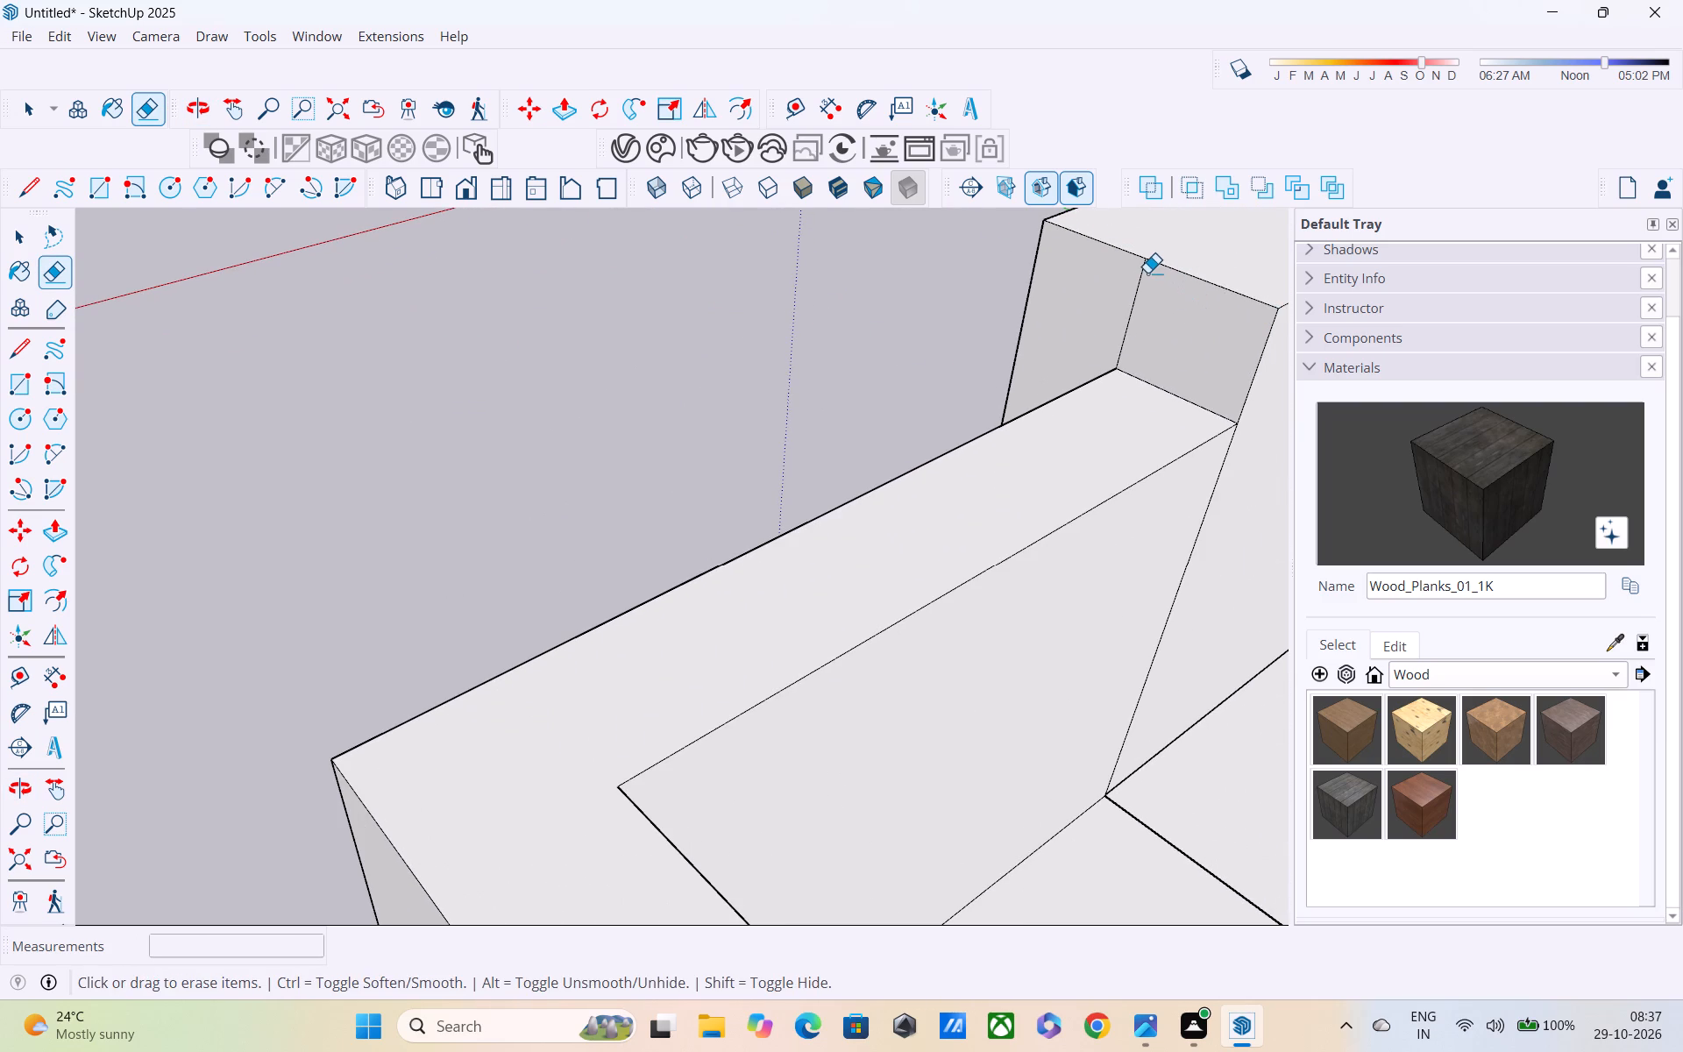
click(1135, 292)
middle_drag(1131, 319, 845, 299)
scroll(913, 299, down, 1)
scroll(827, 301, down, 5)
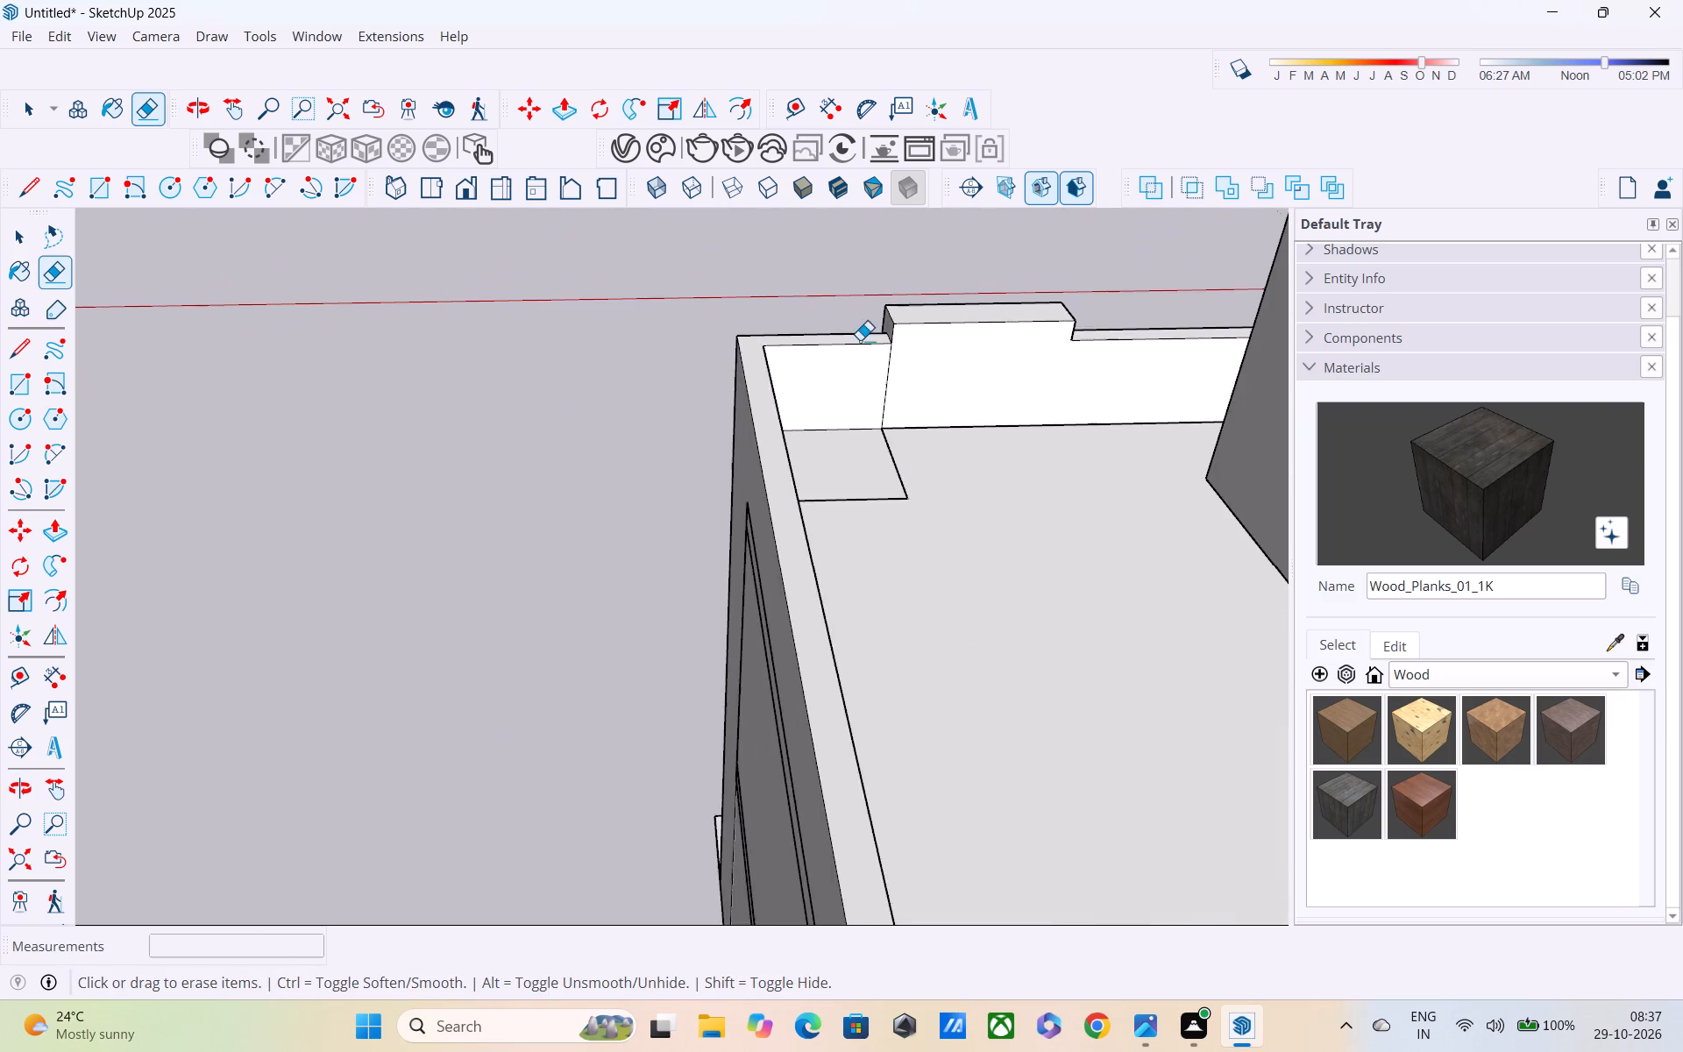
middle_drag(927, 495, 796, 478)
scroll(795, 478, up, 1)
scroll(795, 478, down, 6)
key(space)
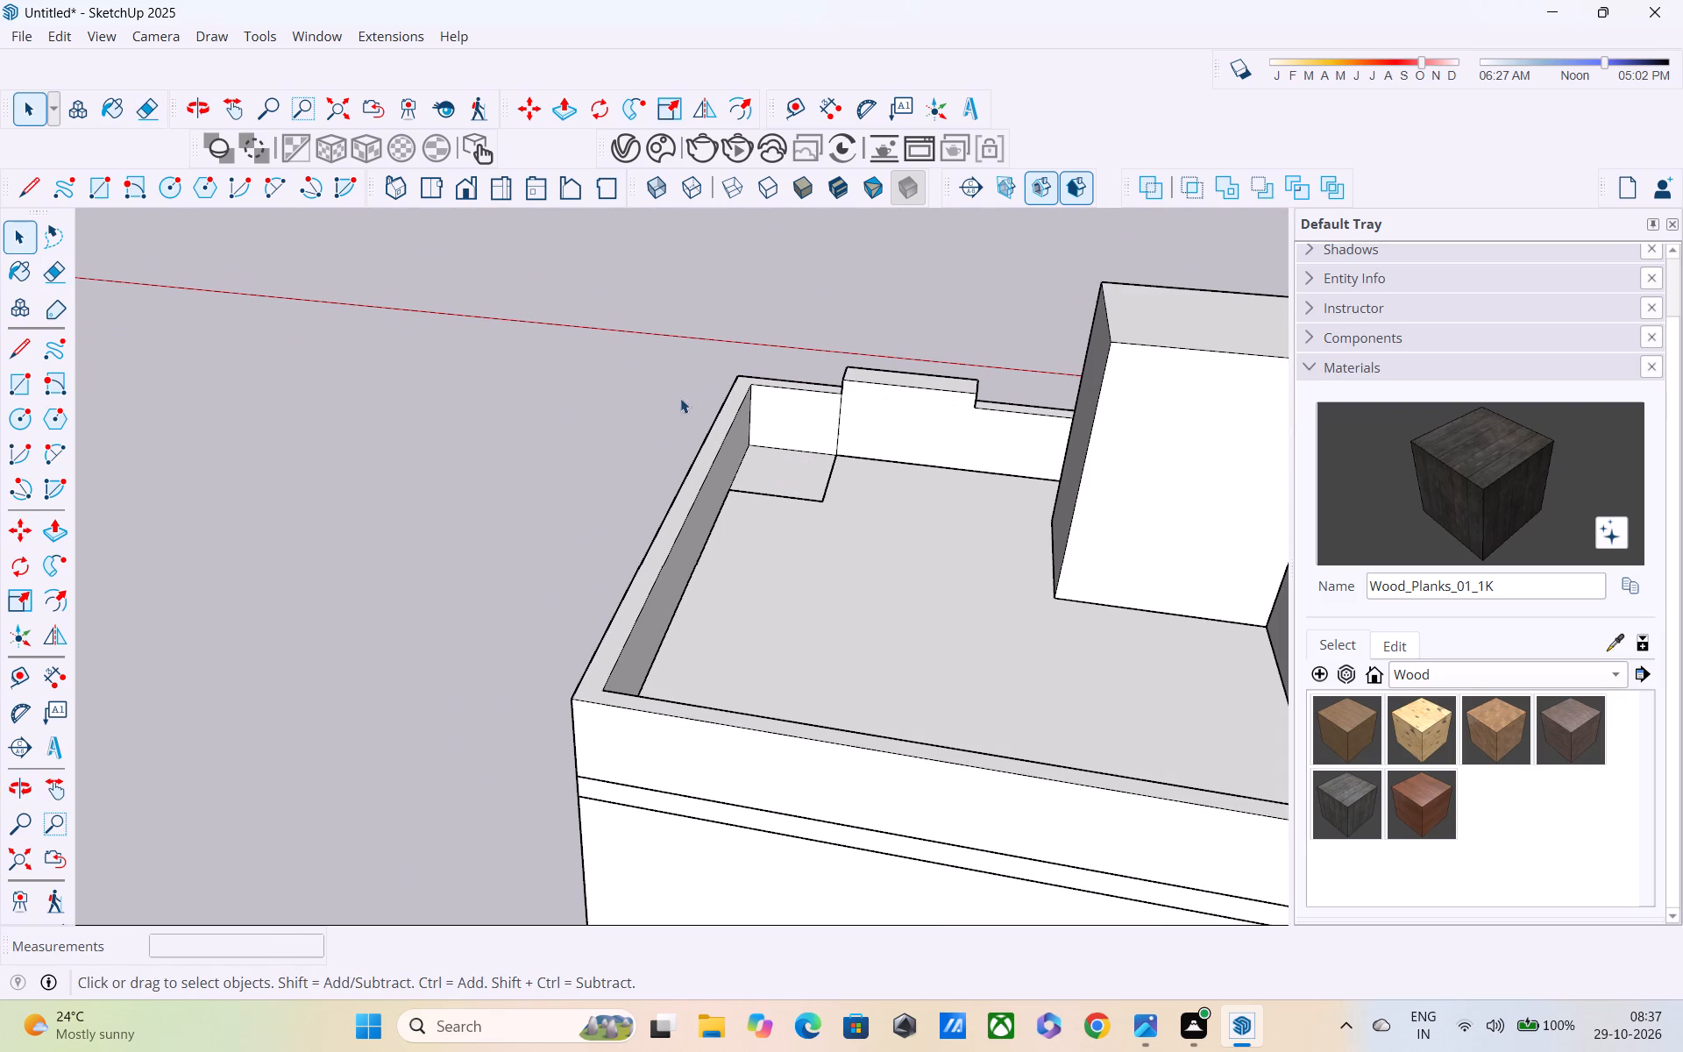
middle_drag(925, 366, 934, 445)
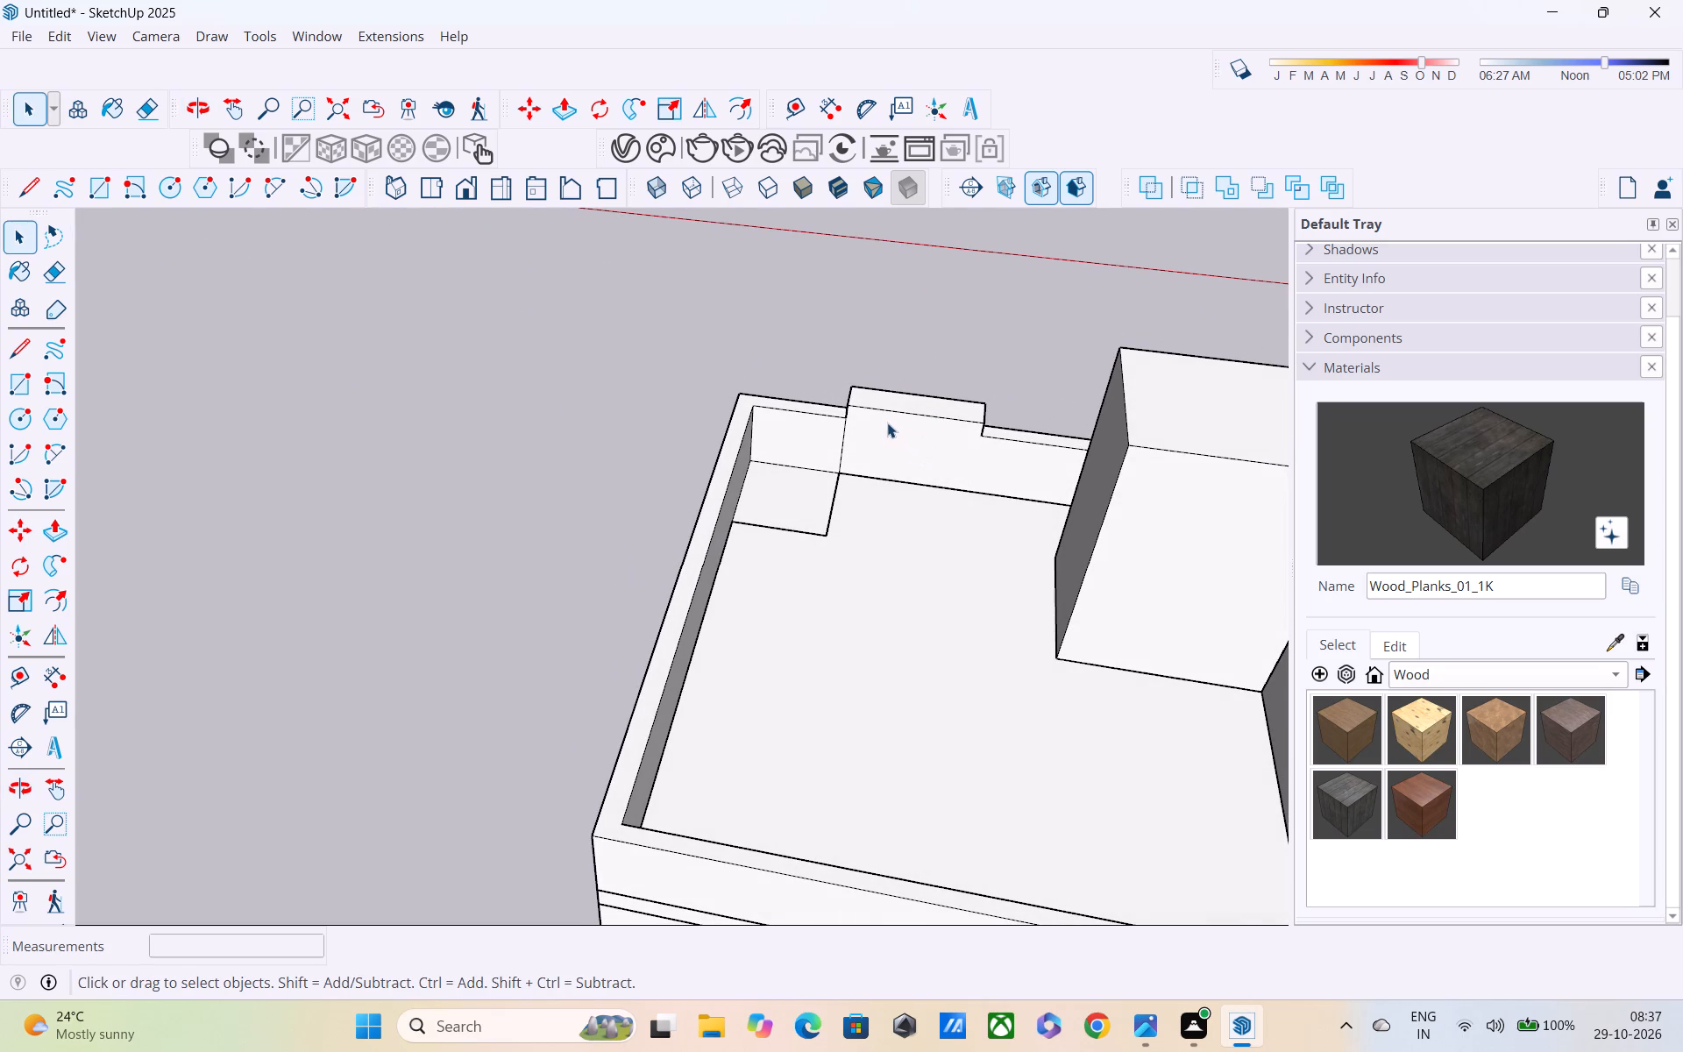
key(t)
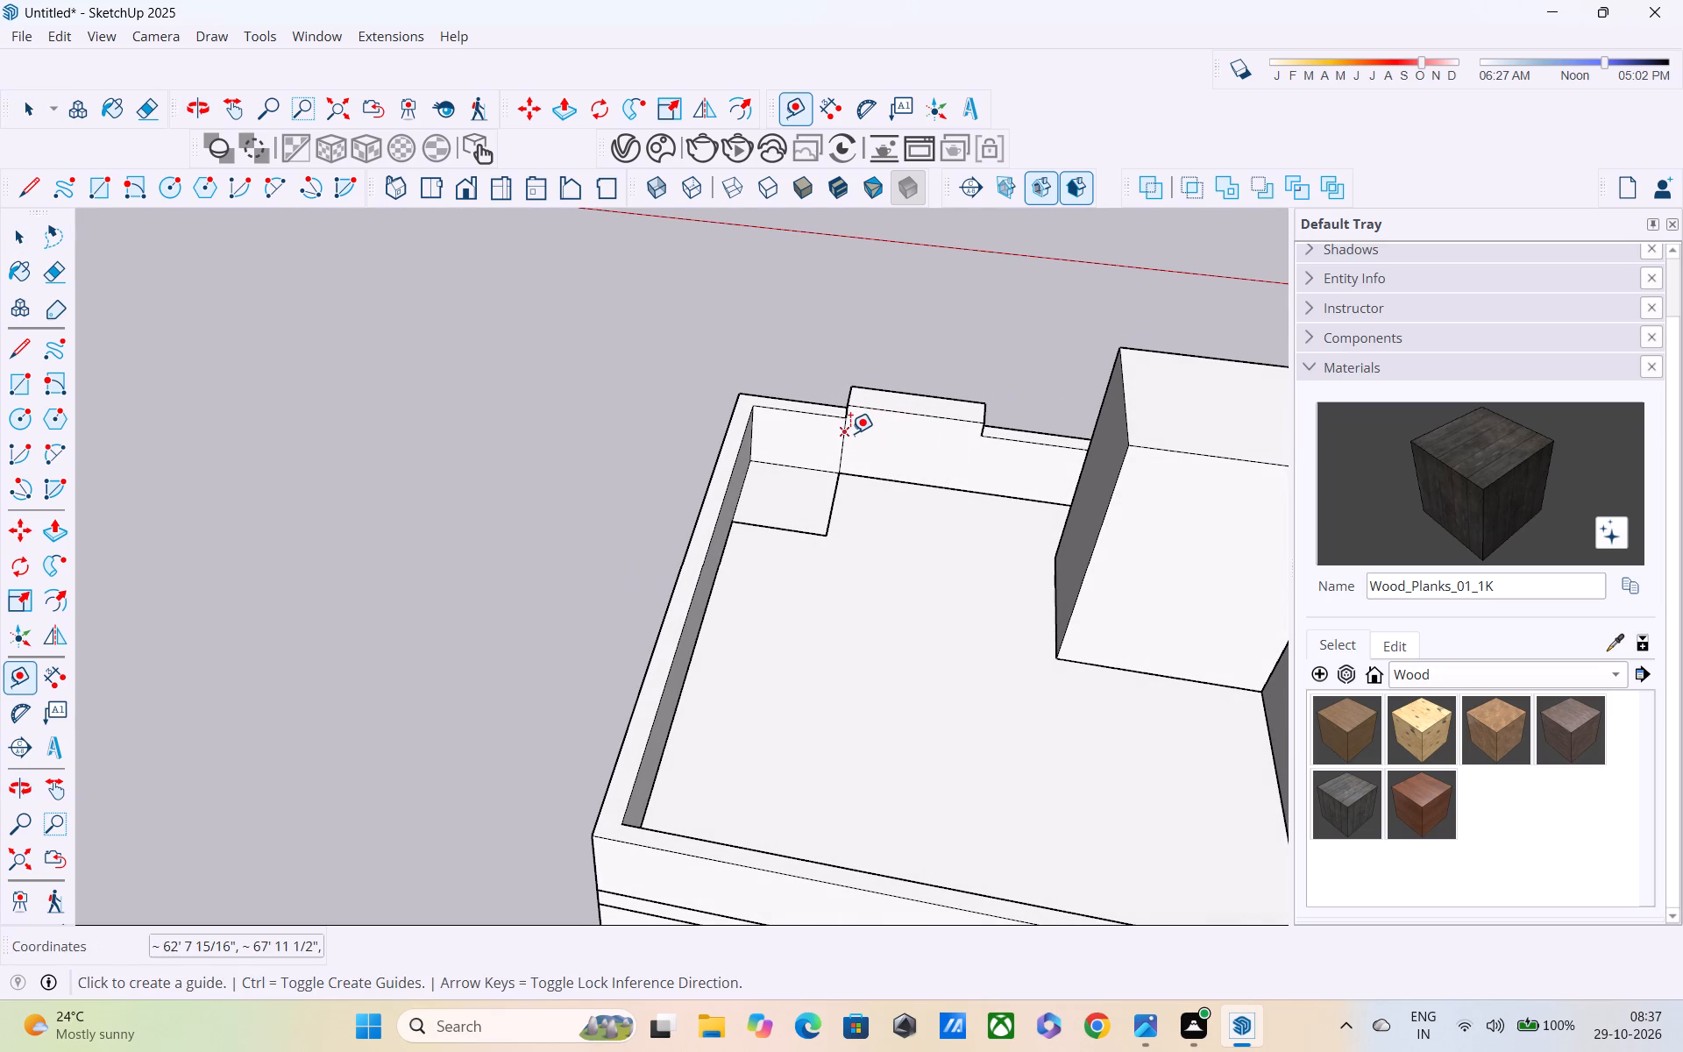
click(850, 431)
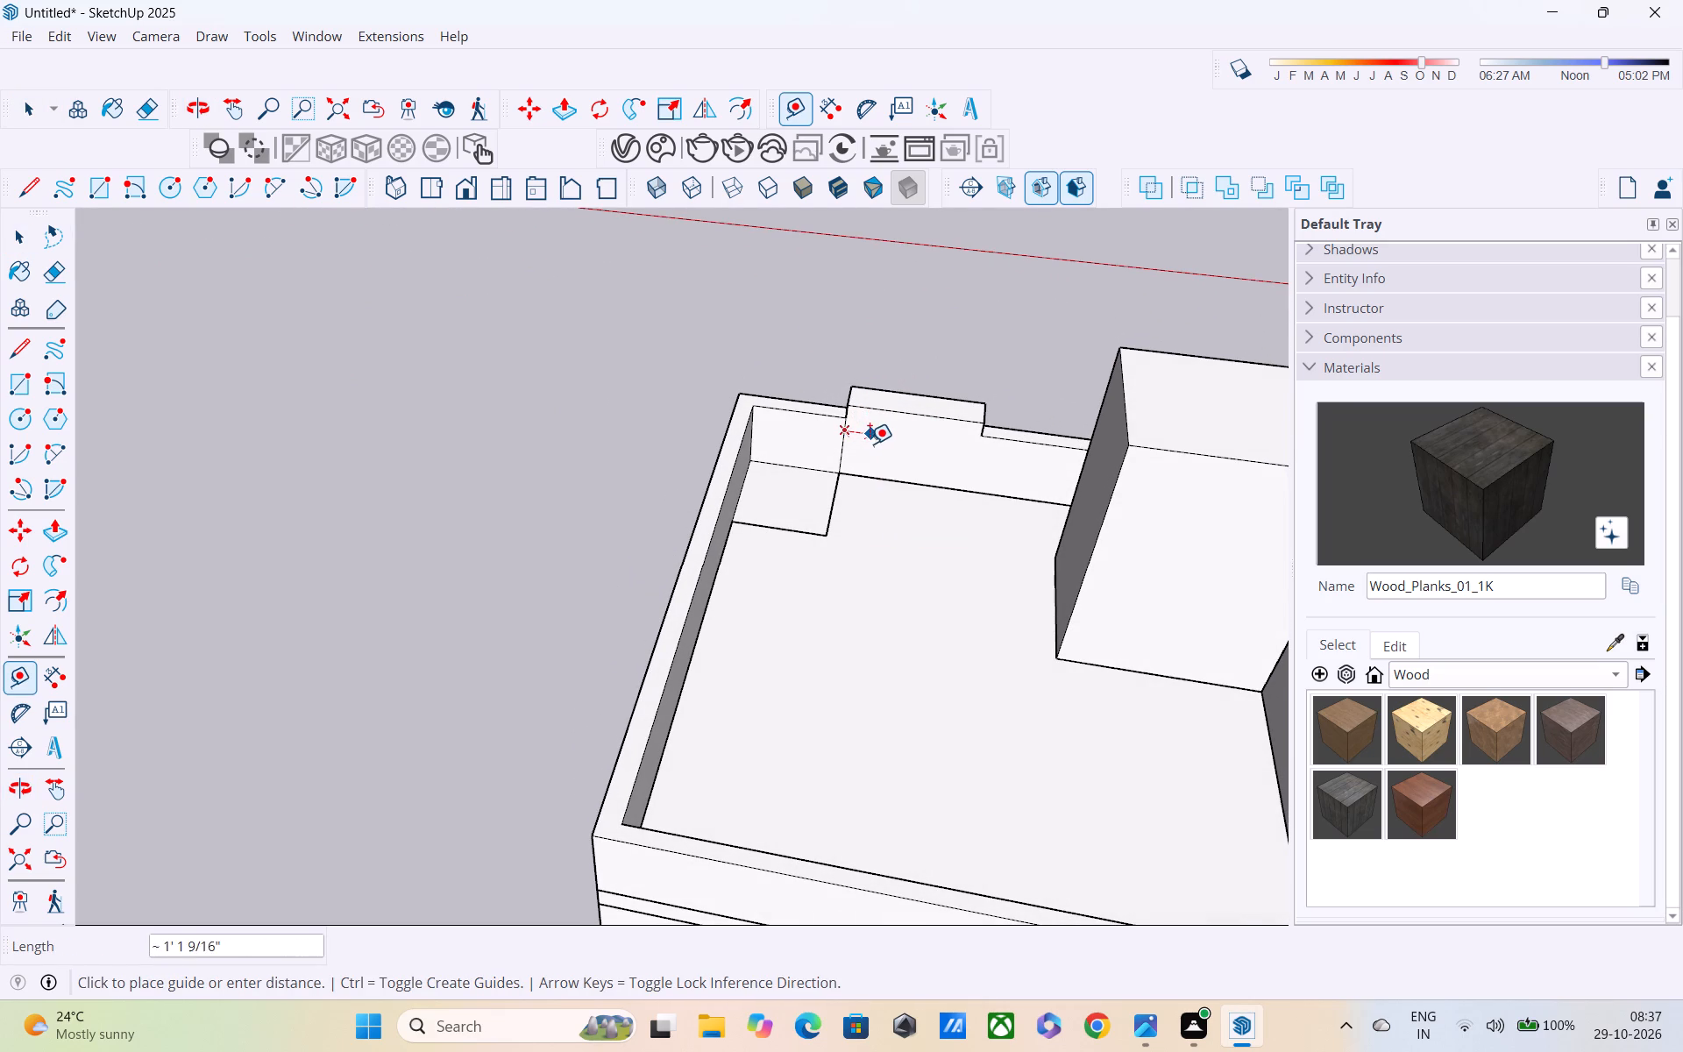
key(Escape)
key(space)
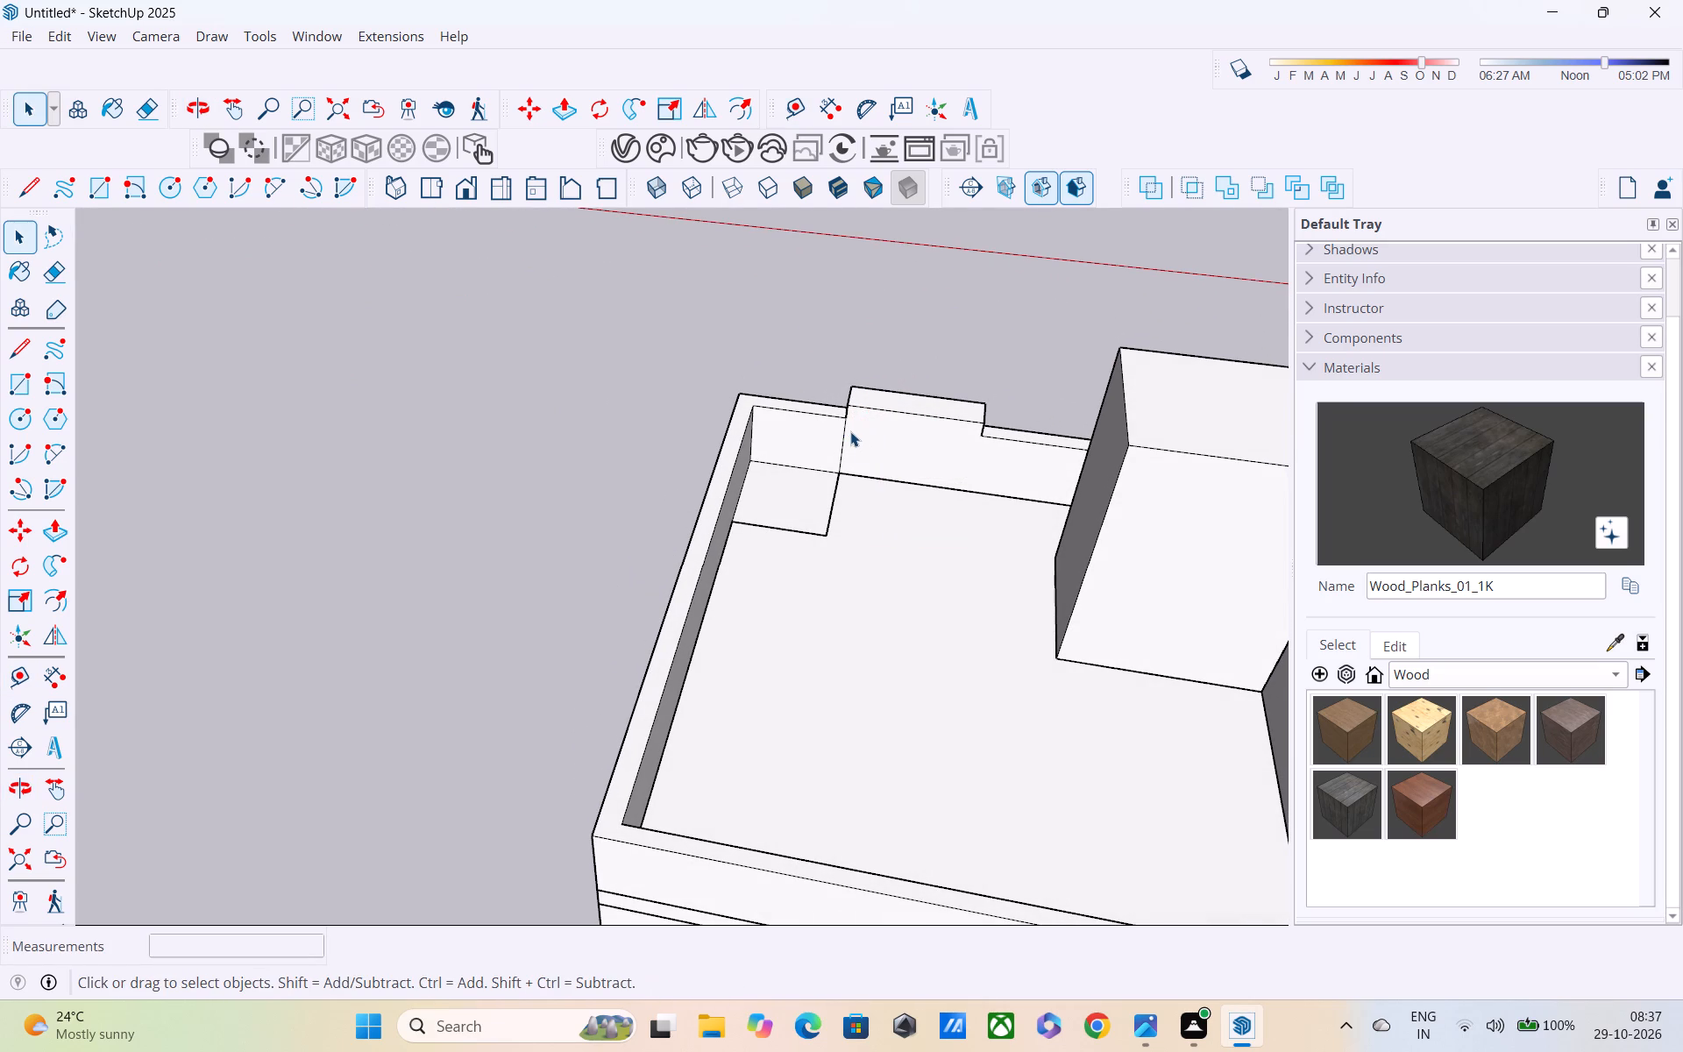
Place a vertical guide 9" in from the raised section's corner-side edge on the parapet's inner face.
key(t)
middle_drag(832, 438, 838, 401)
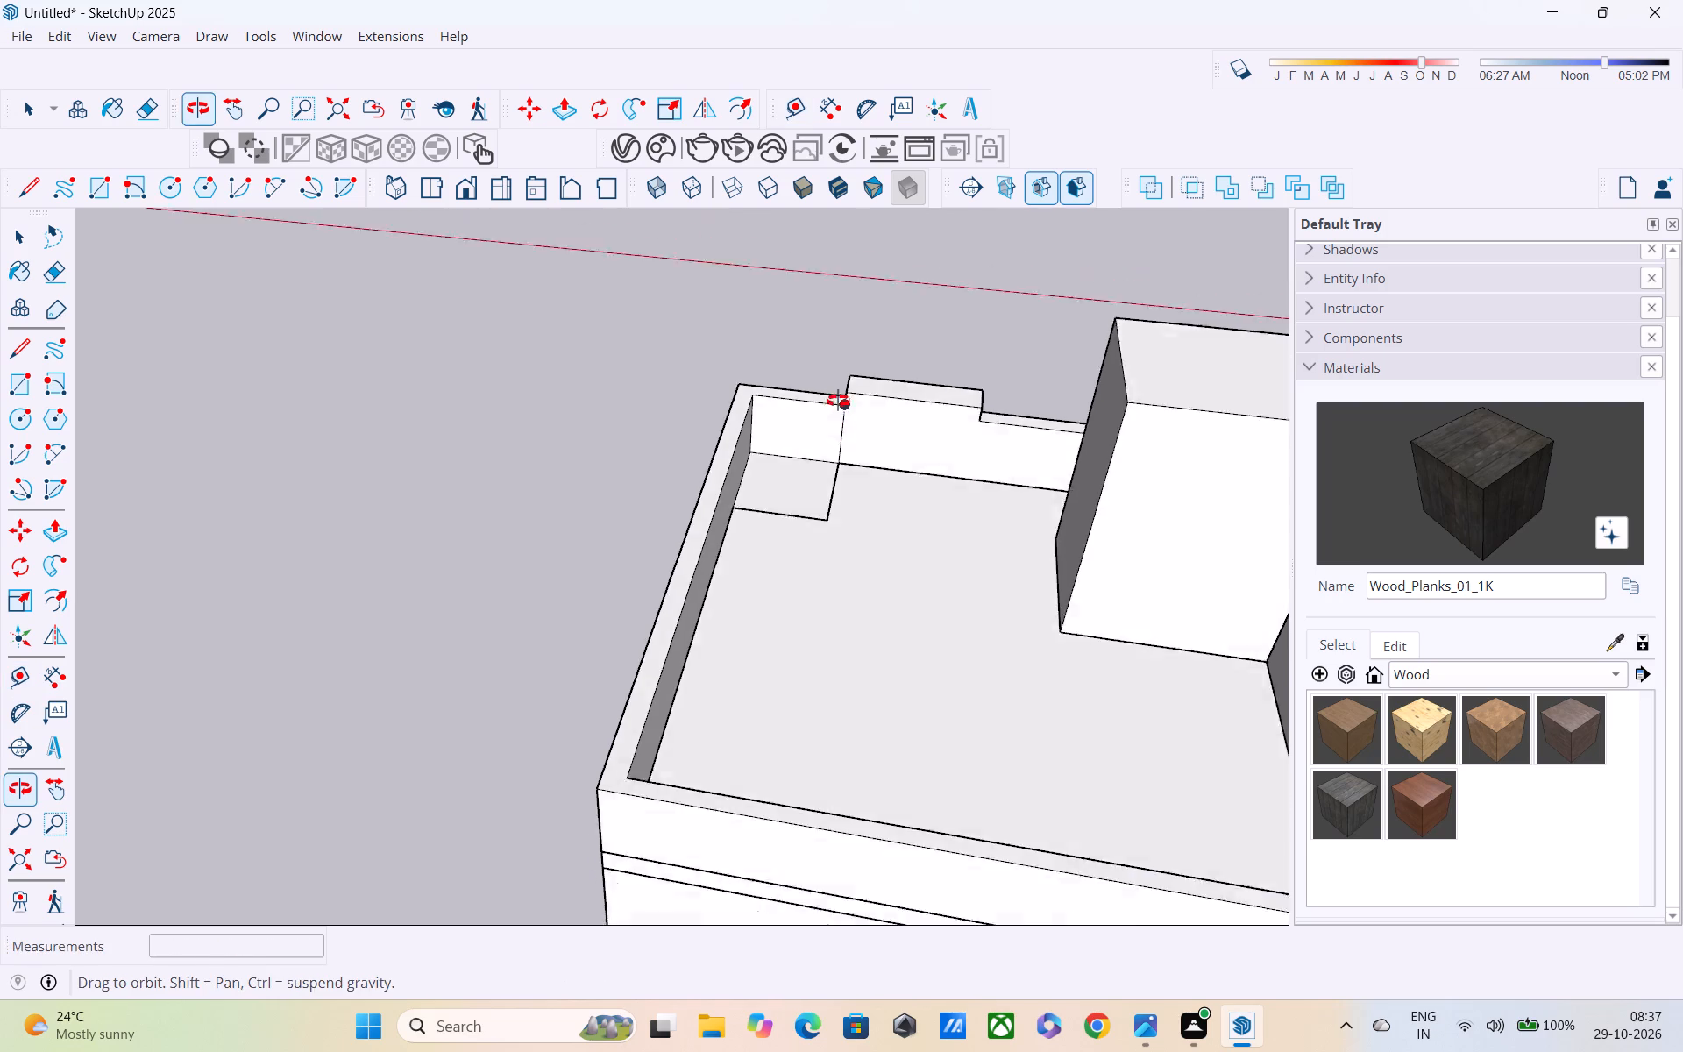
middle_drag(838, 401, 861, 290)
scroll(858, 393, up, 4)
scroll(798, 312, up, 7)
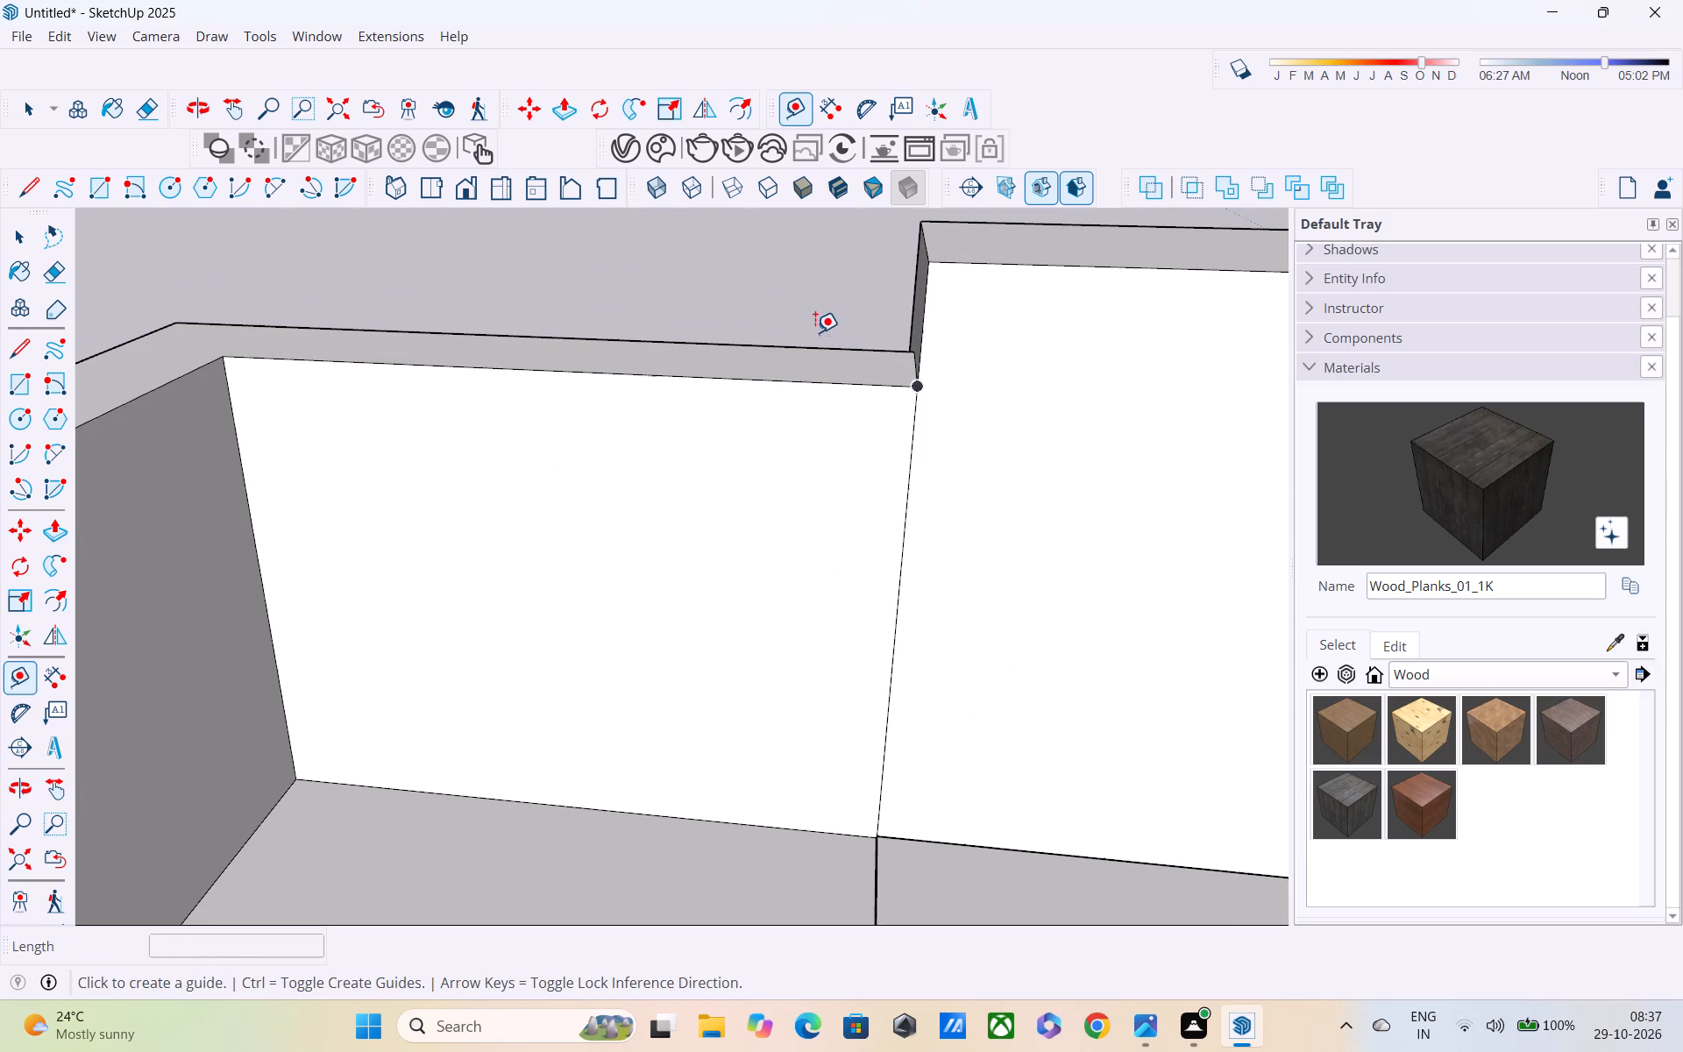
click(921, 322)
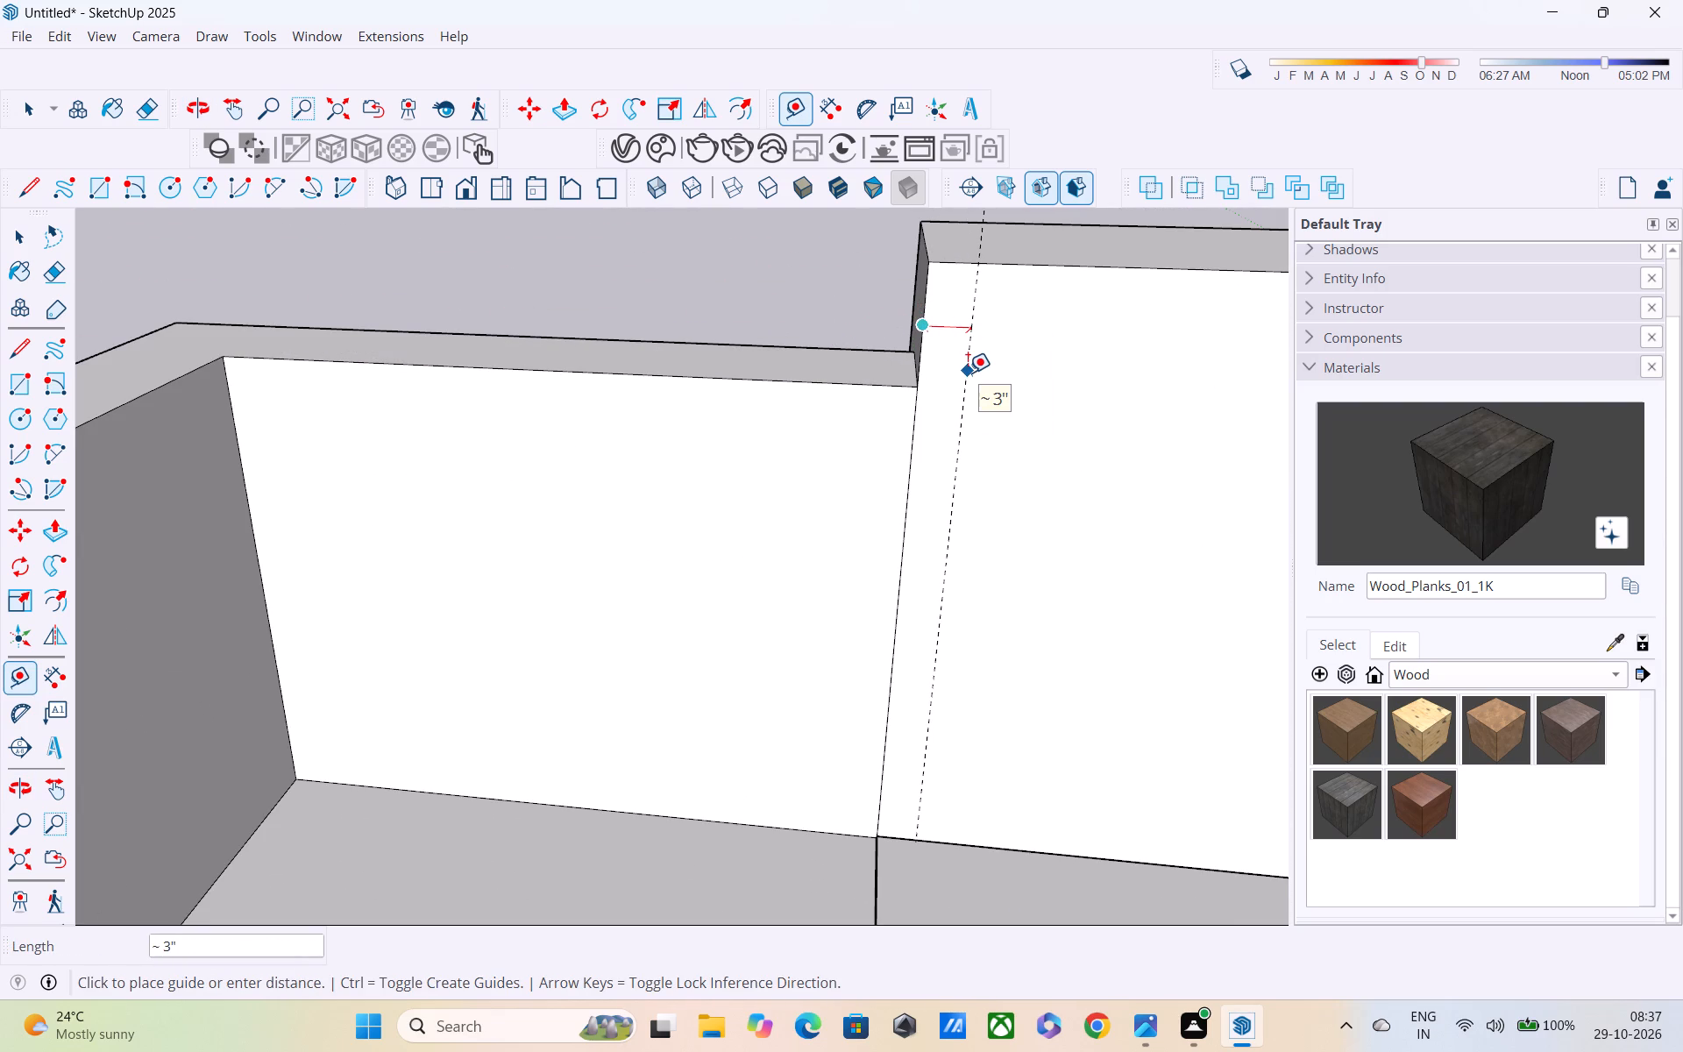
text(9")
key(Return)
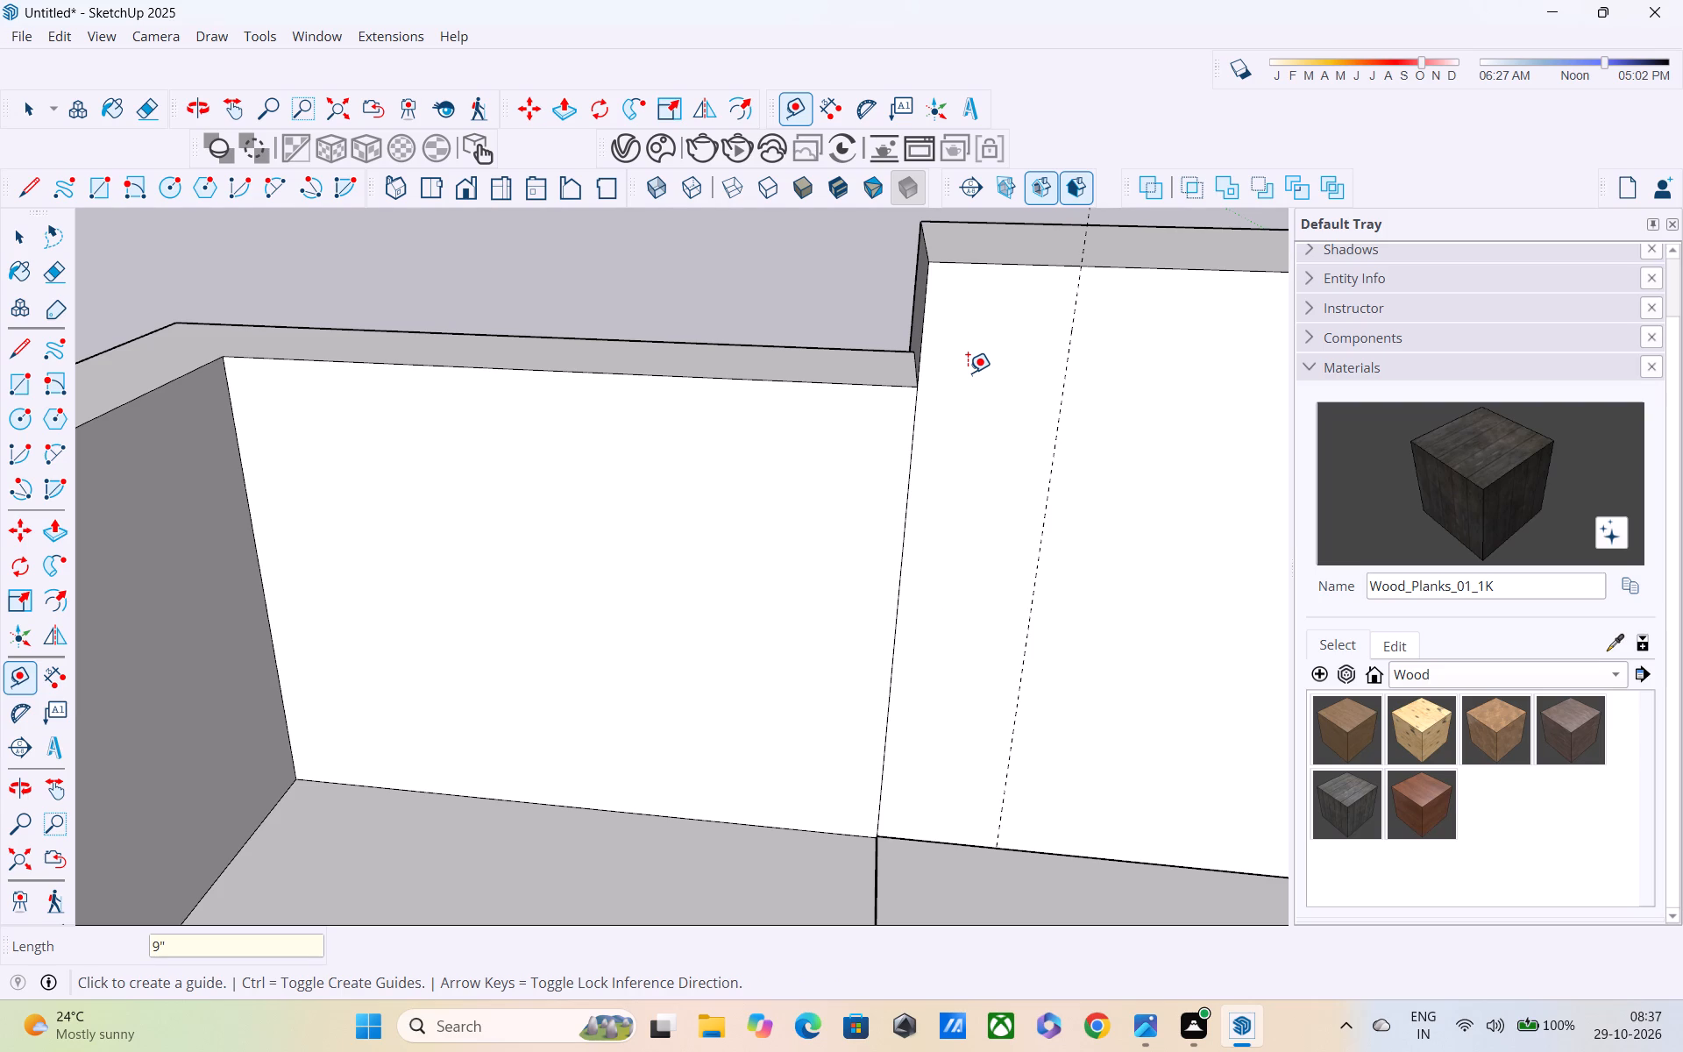
Place a vertical guide 6" in from the raised section's edge nearest the long parapet run, on the inner face.
scroll(968, 373, down, 5)
scroll(1012, 287, down, 6)
scroll(1013, 290, up, 1)
scroll(1012, 288, down, 5)
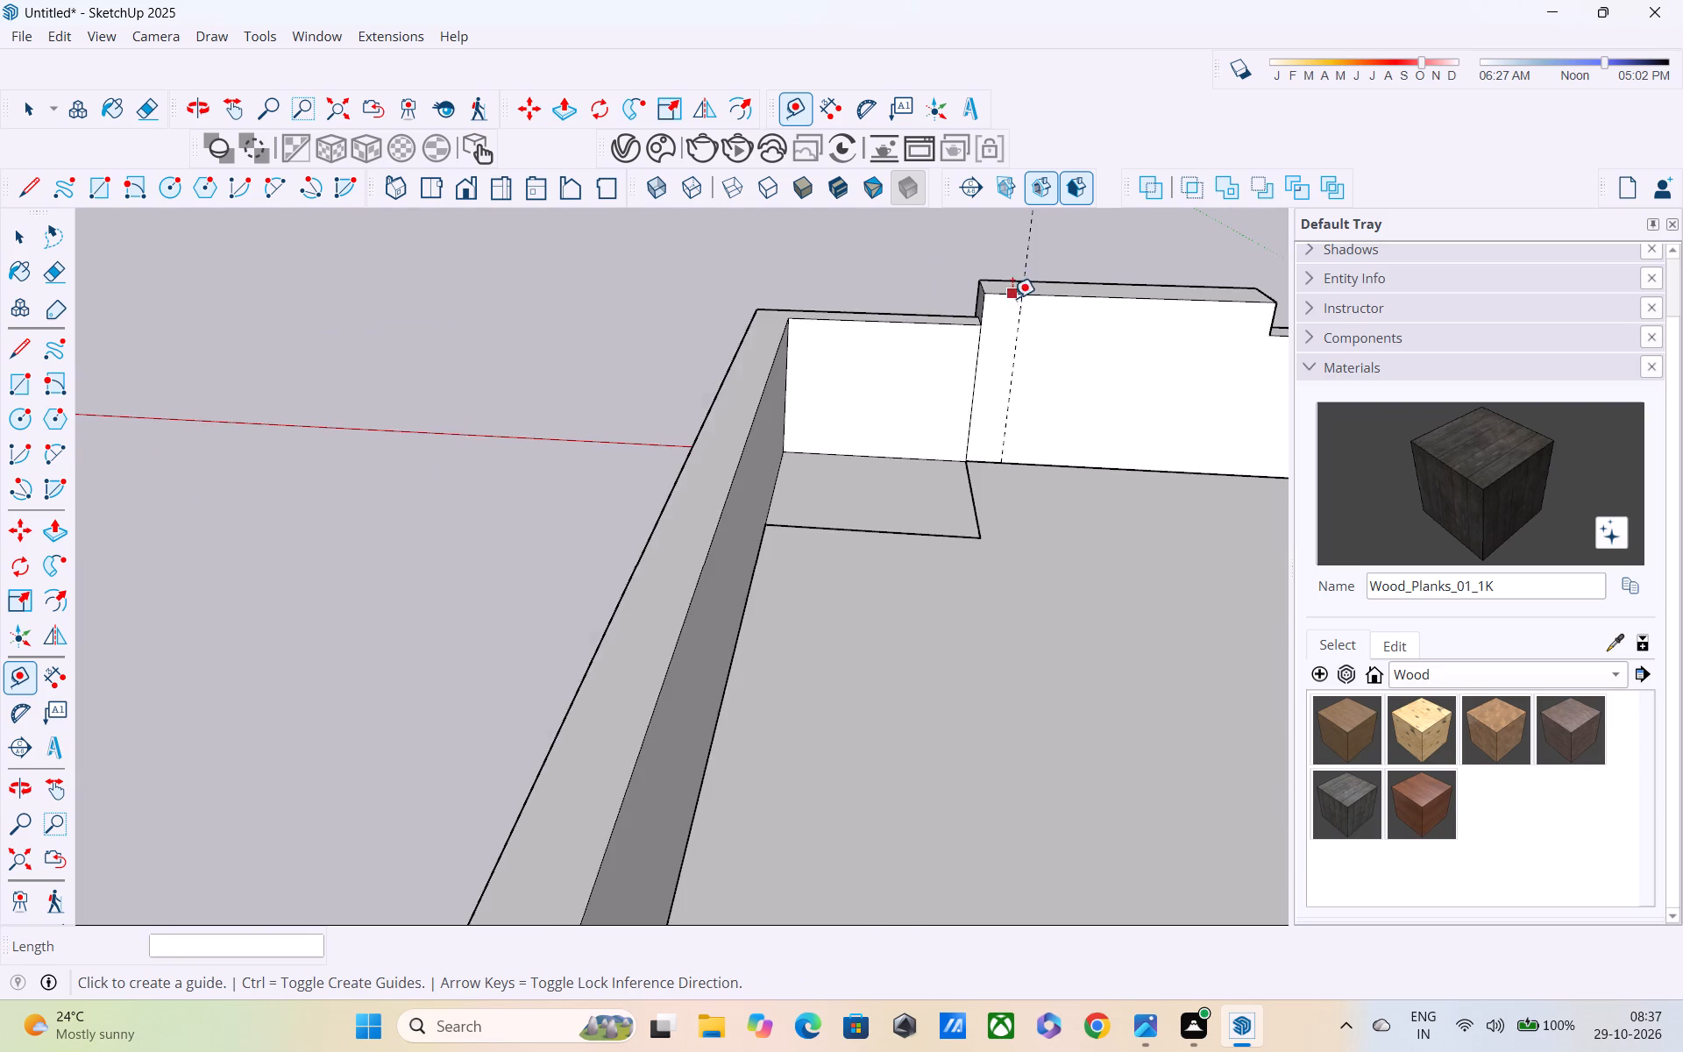
scroll(993, 267, down, 4)
scroll(1155, 307, up, 8)
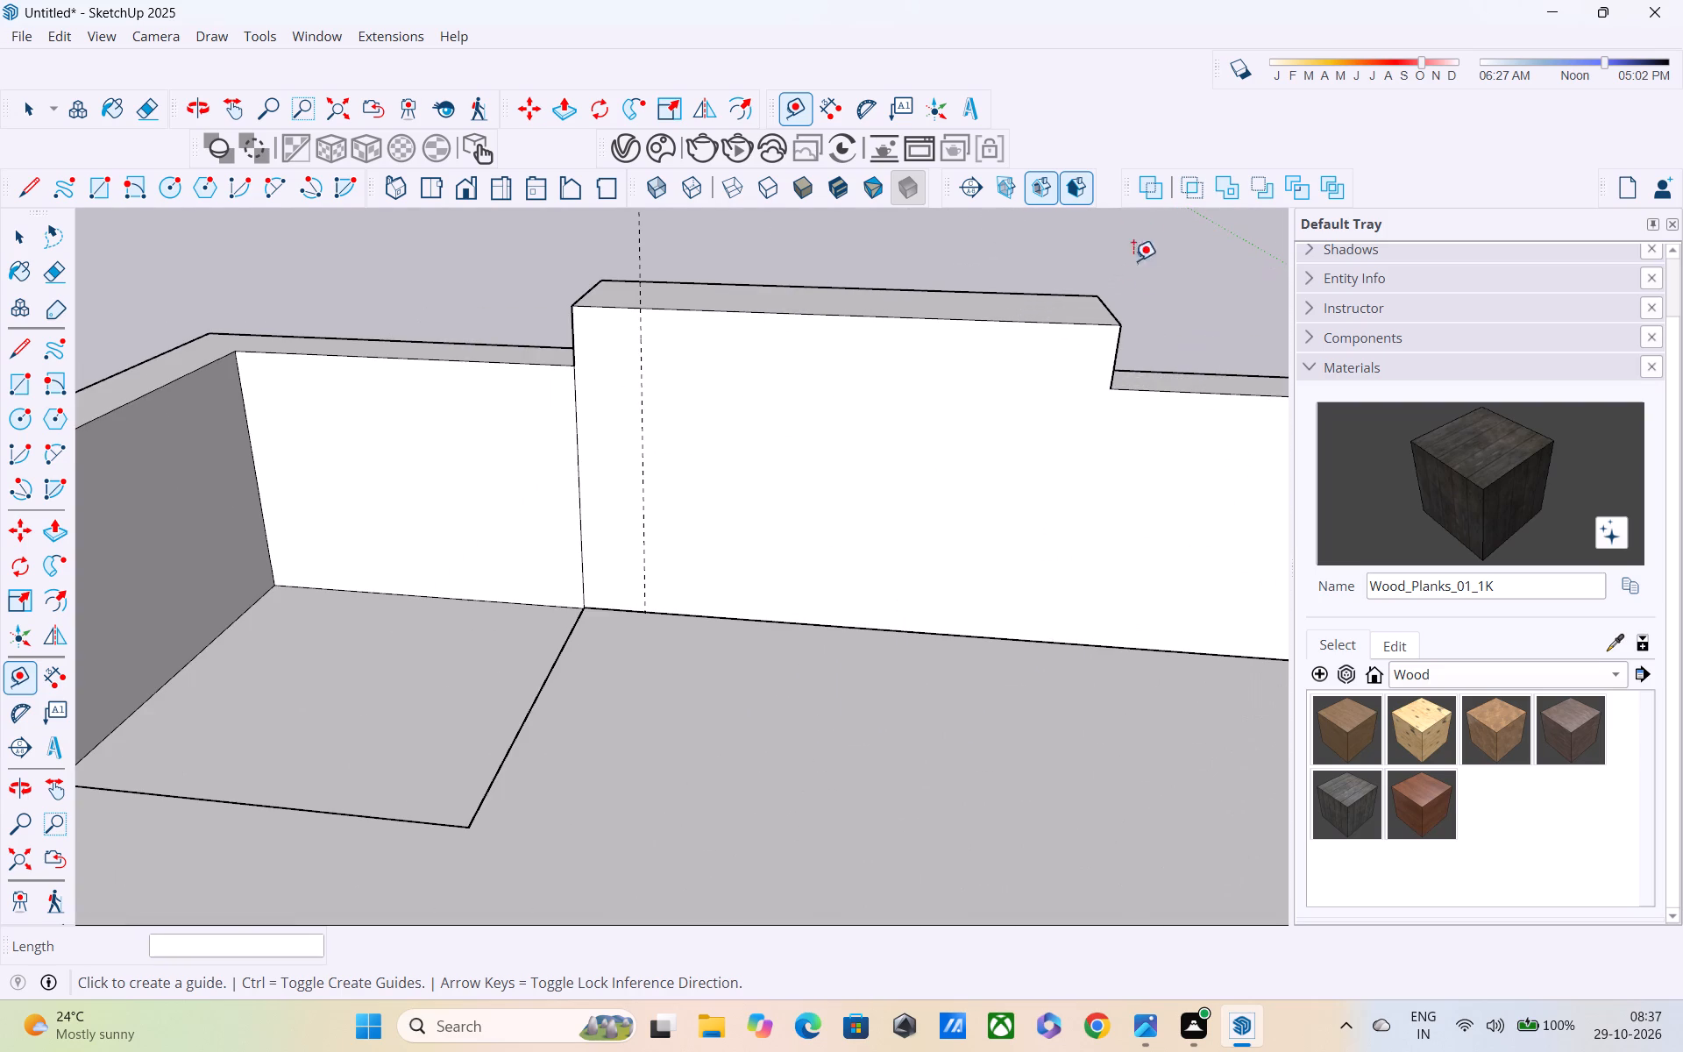
click(1117, 344)
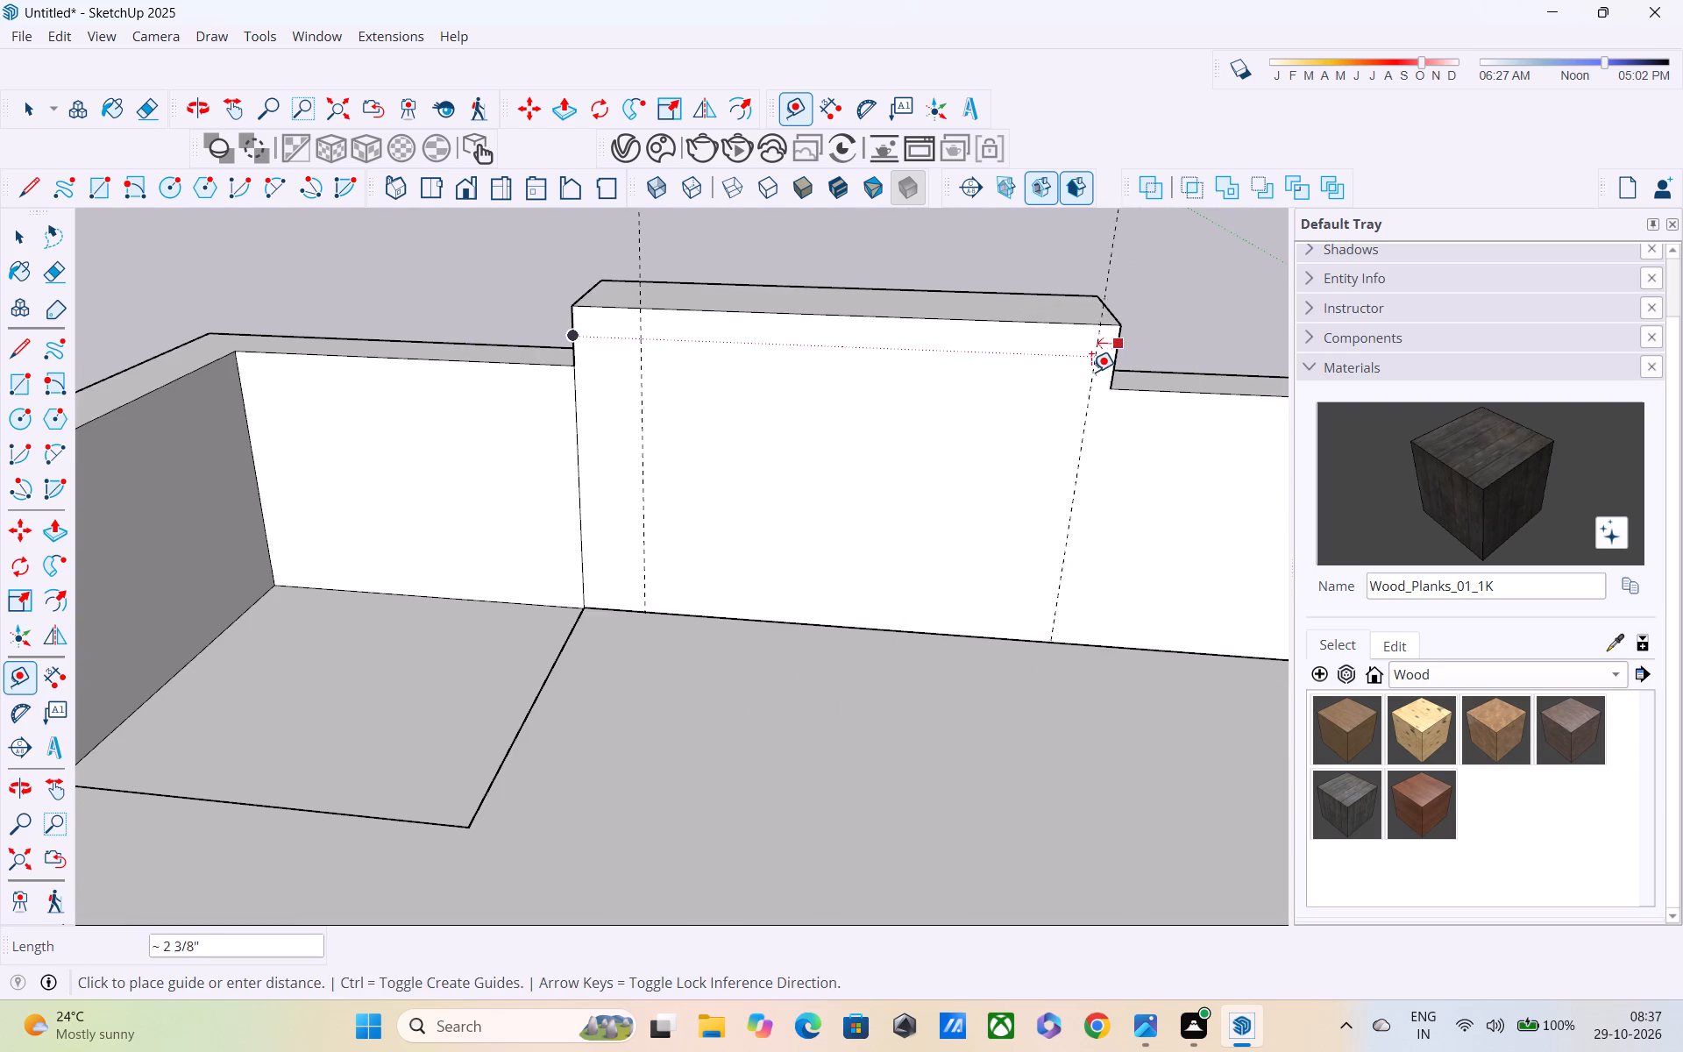
text(9")
key(Return)
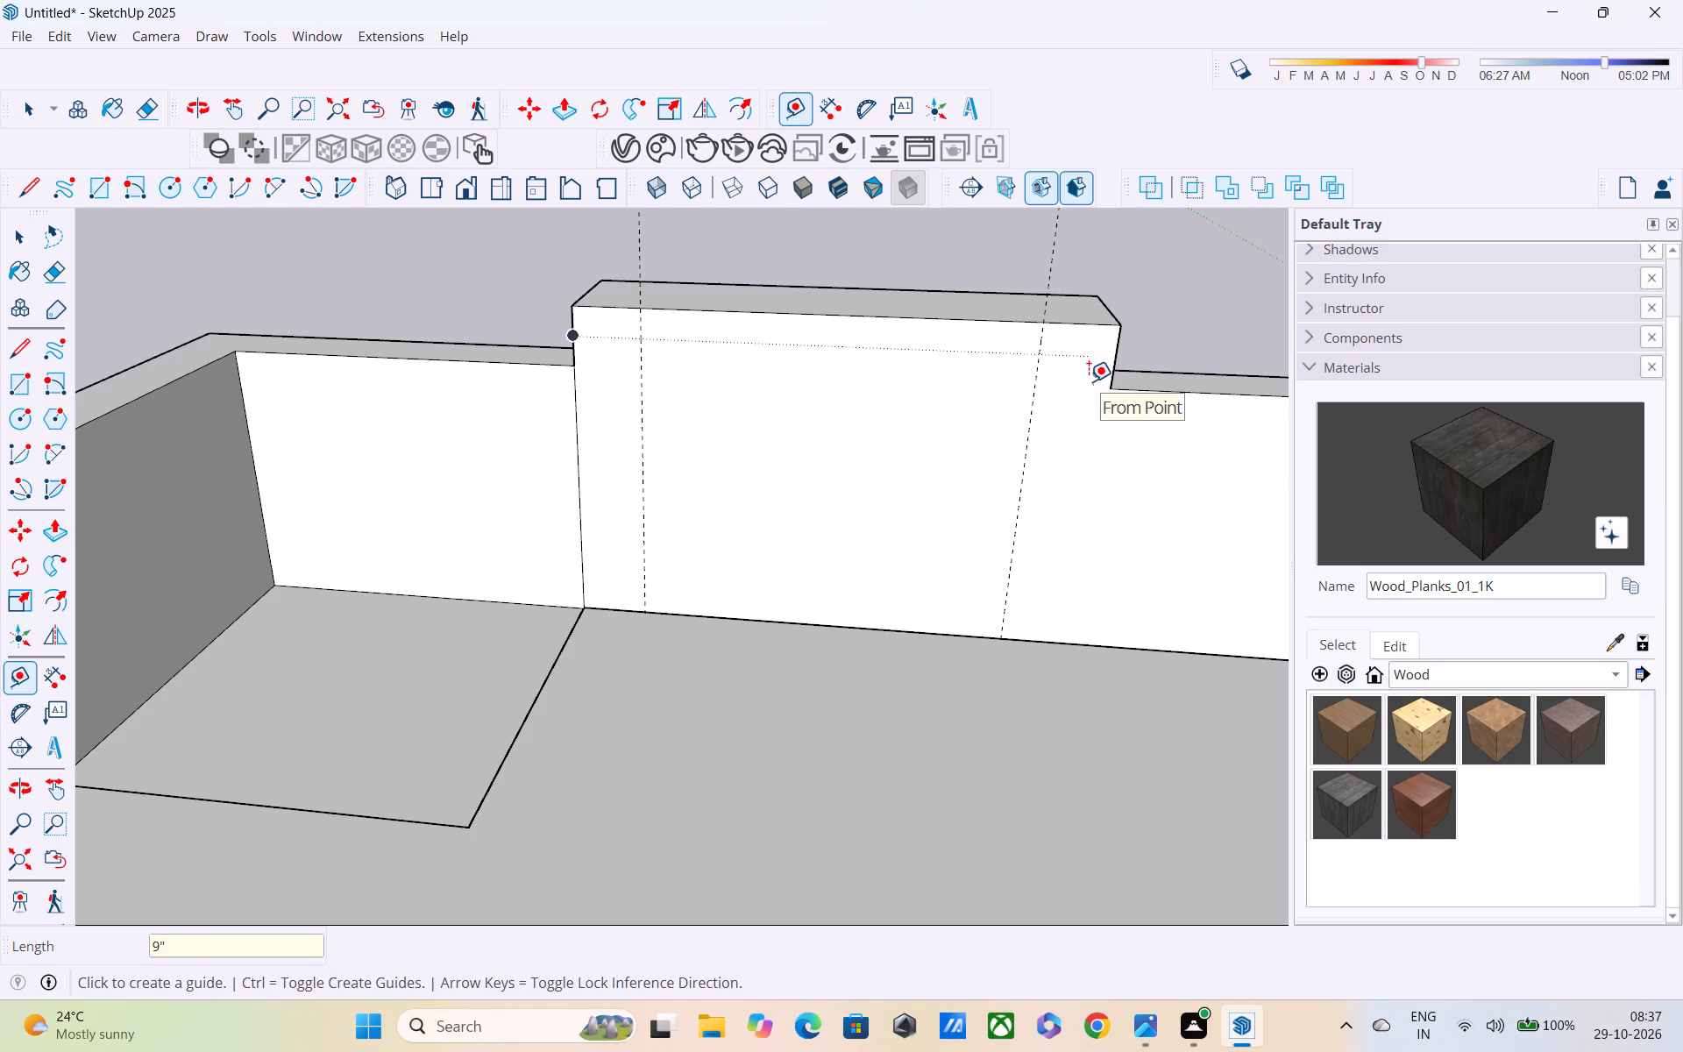
key(6)
key(shift+quotedbl)
key(Return)
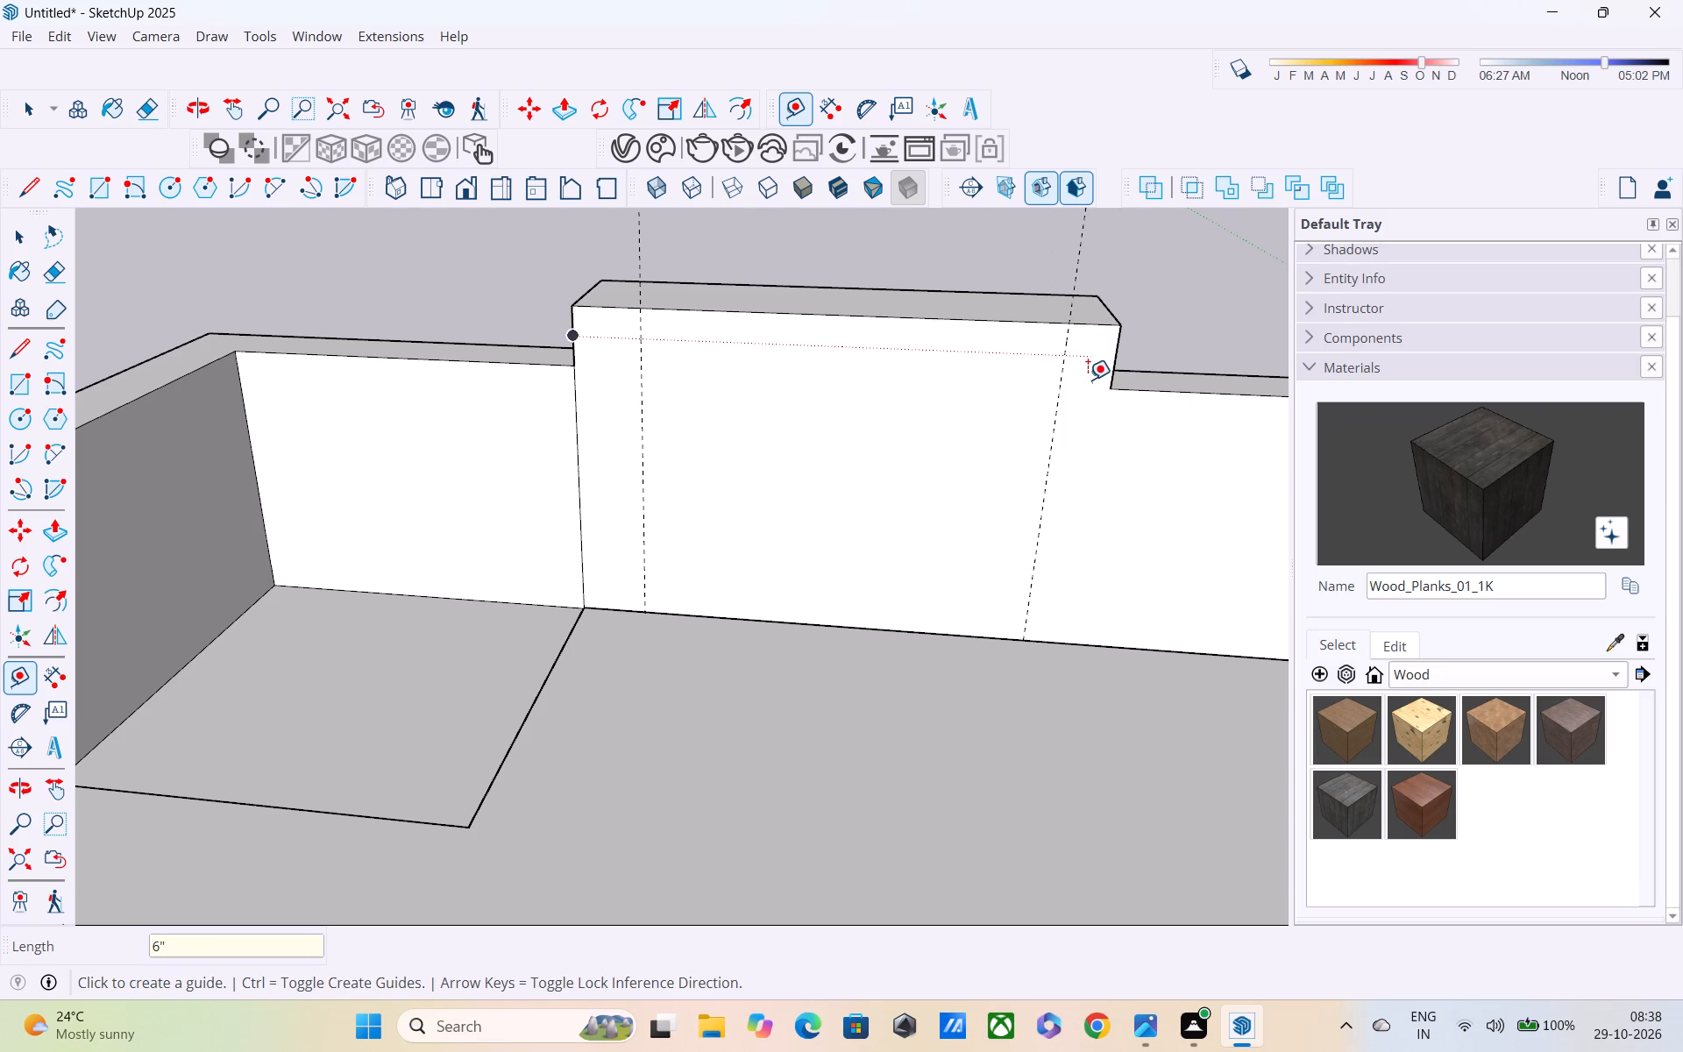
key(Escape)
Replace the 9" guide at the raised section's corner-side end with one offset 6" from the edge.
click(570, 347)
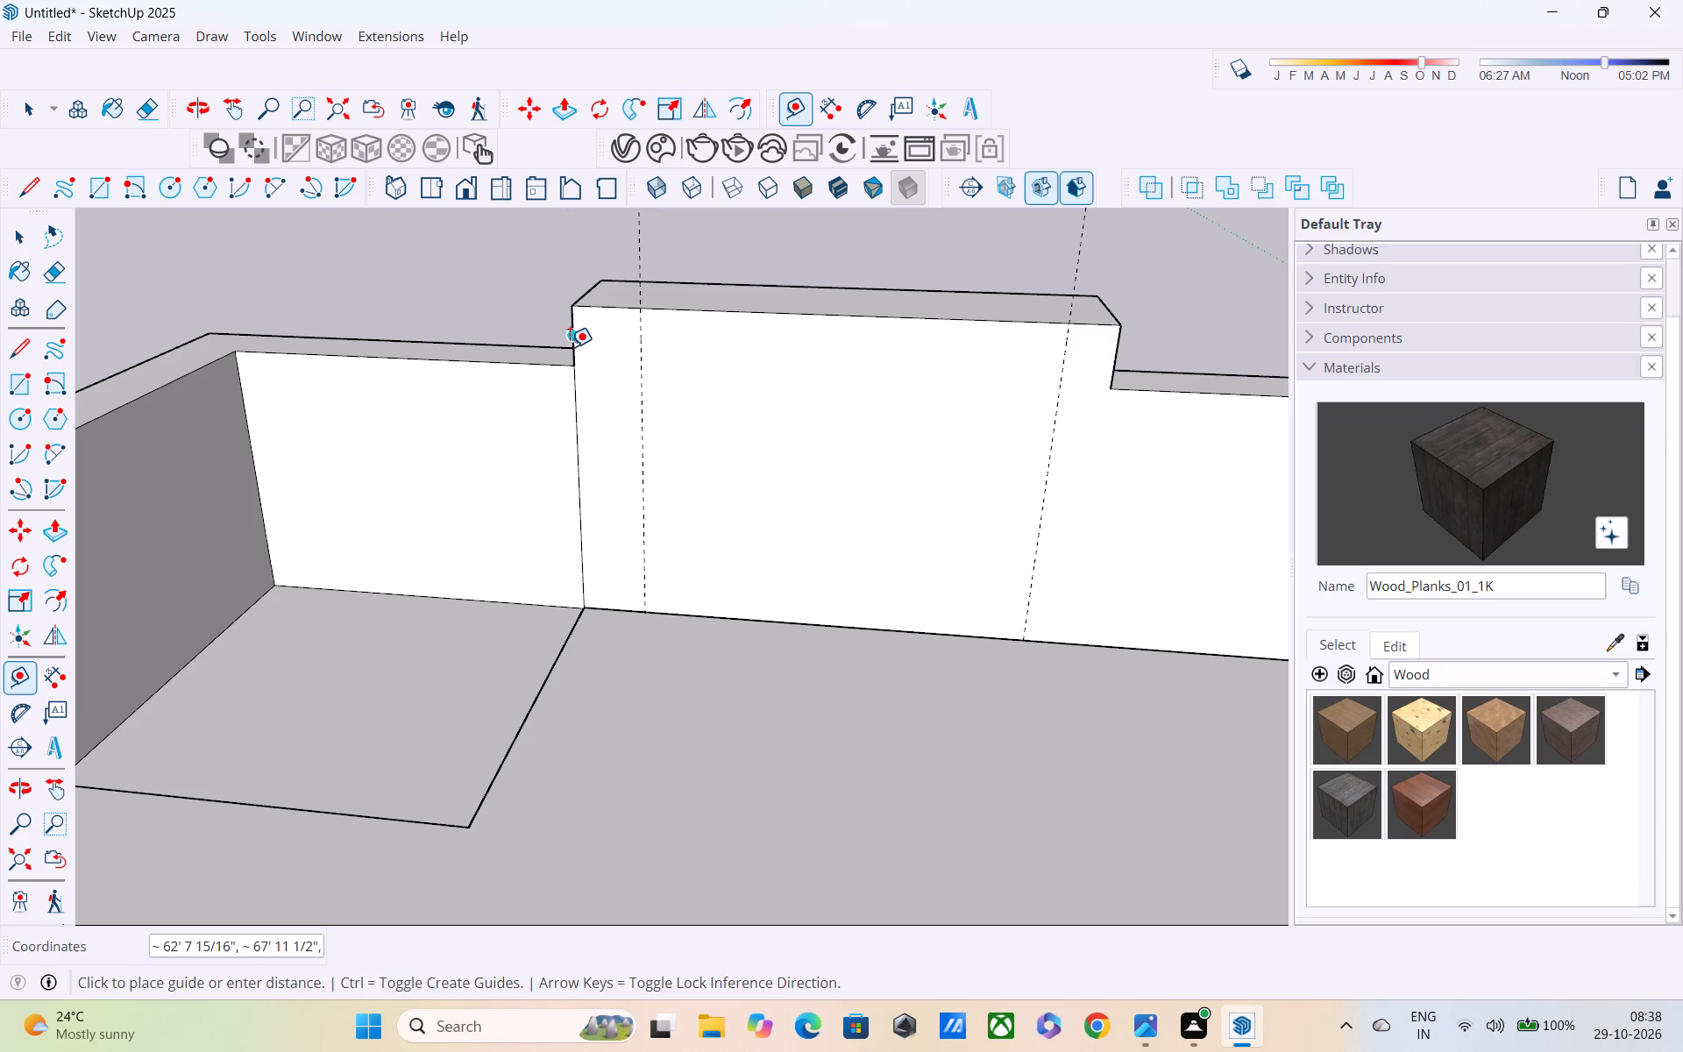
text(6")
key(Return)
key(space)
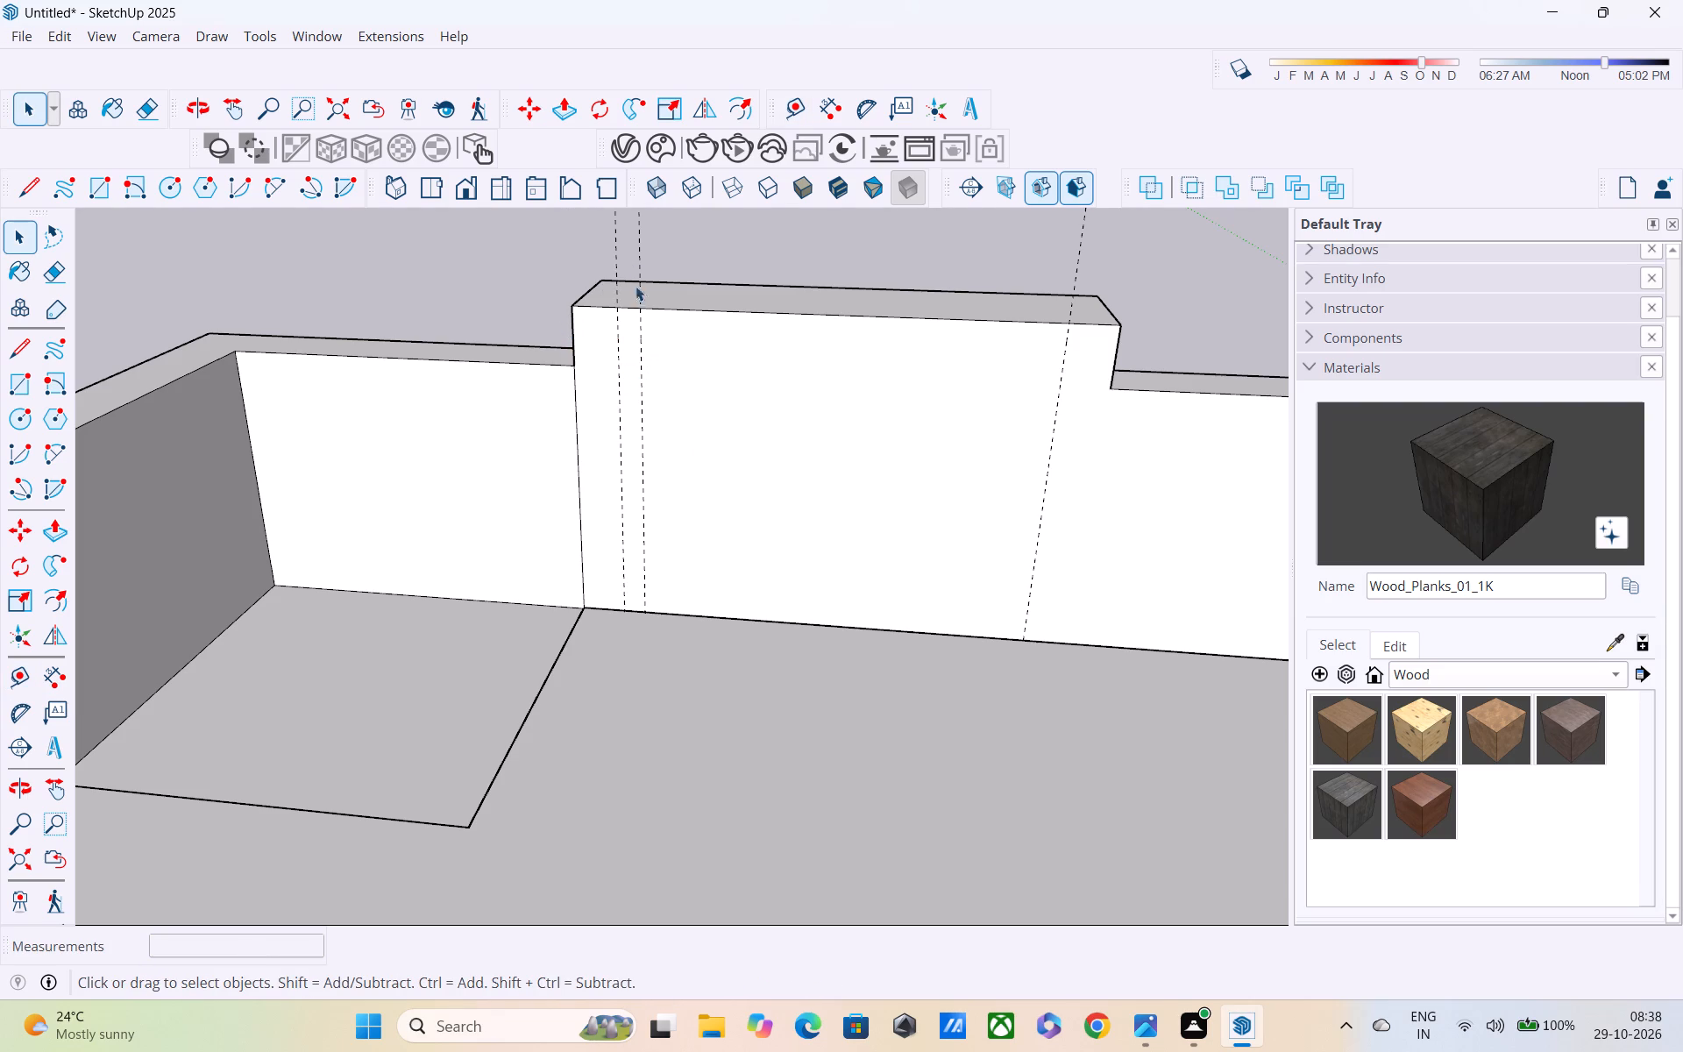
click(638, 227)
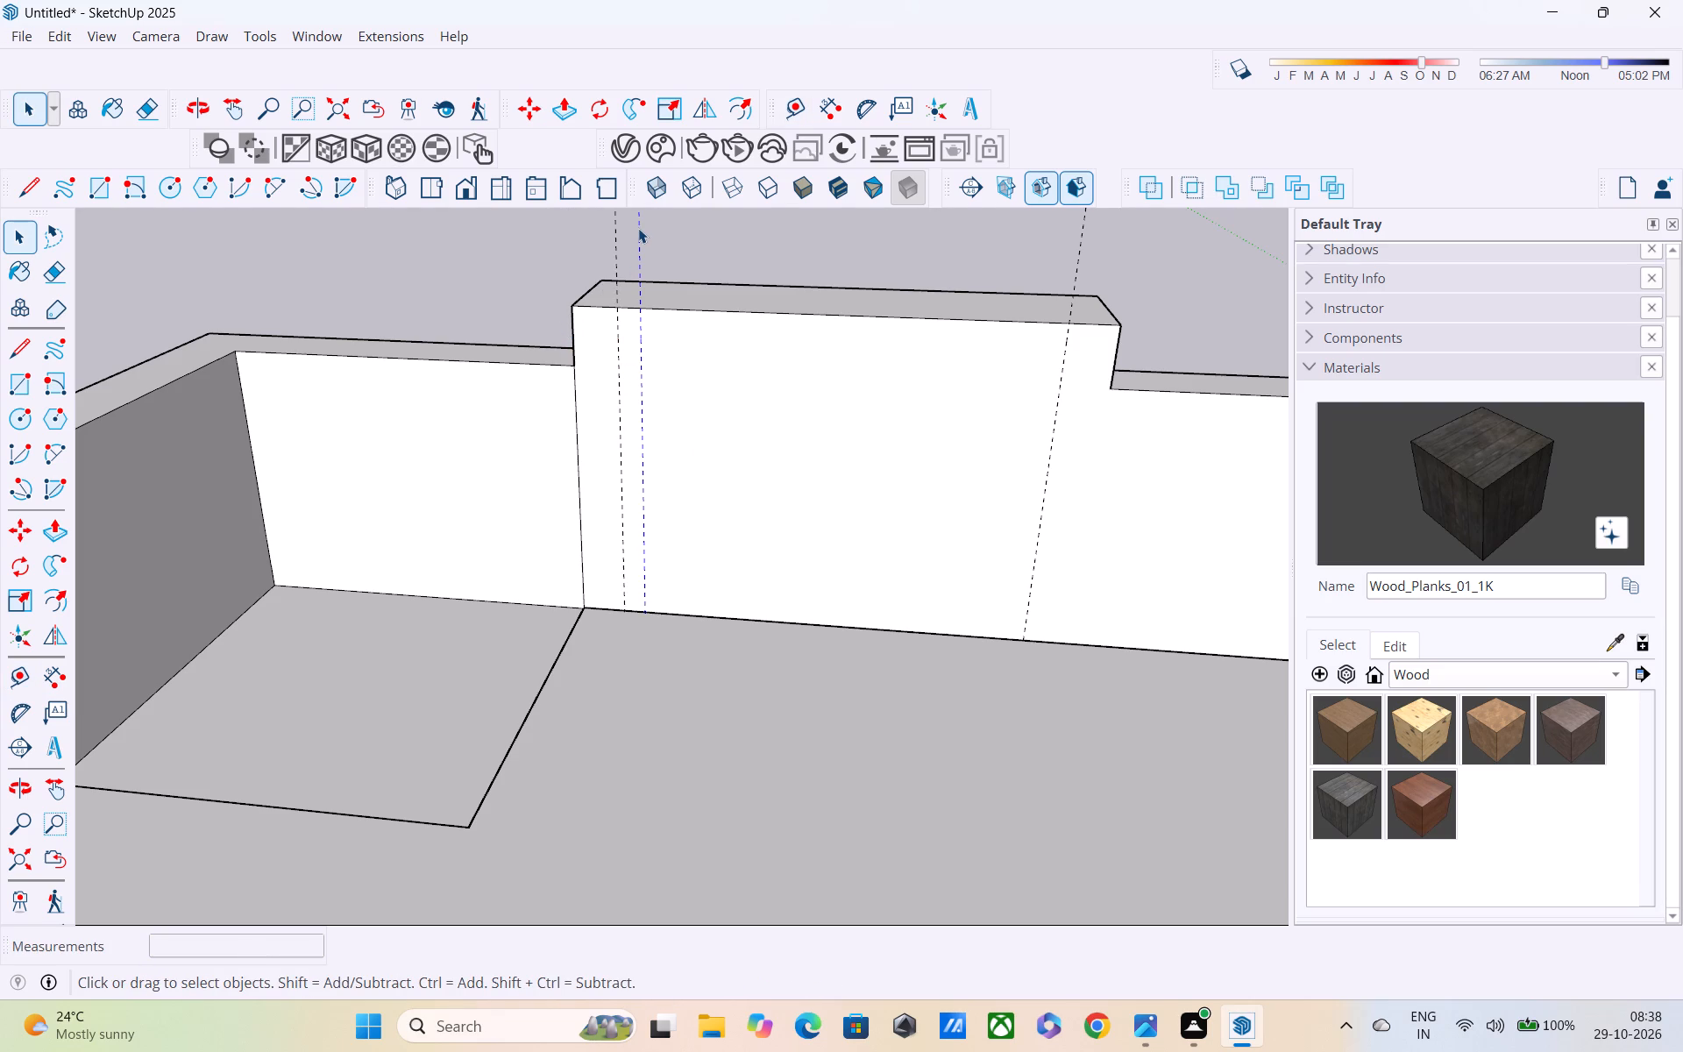
key(Delete)
Draw a full-height rectangle 6" wide and about 3' 7 11/16" tall at each end of the raised section's inner face.
scroll(638, 231, down, 1)
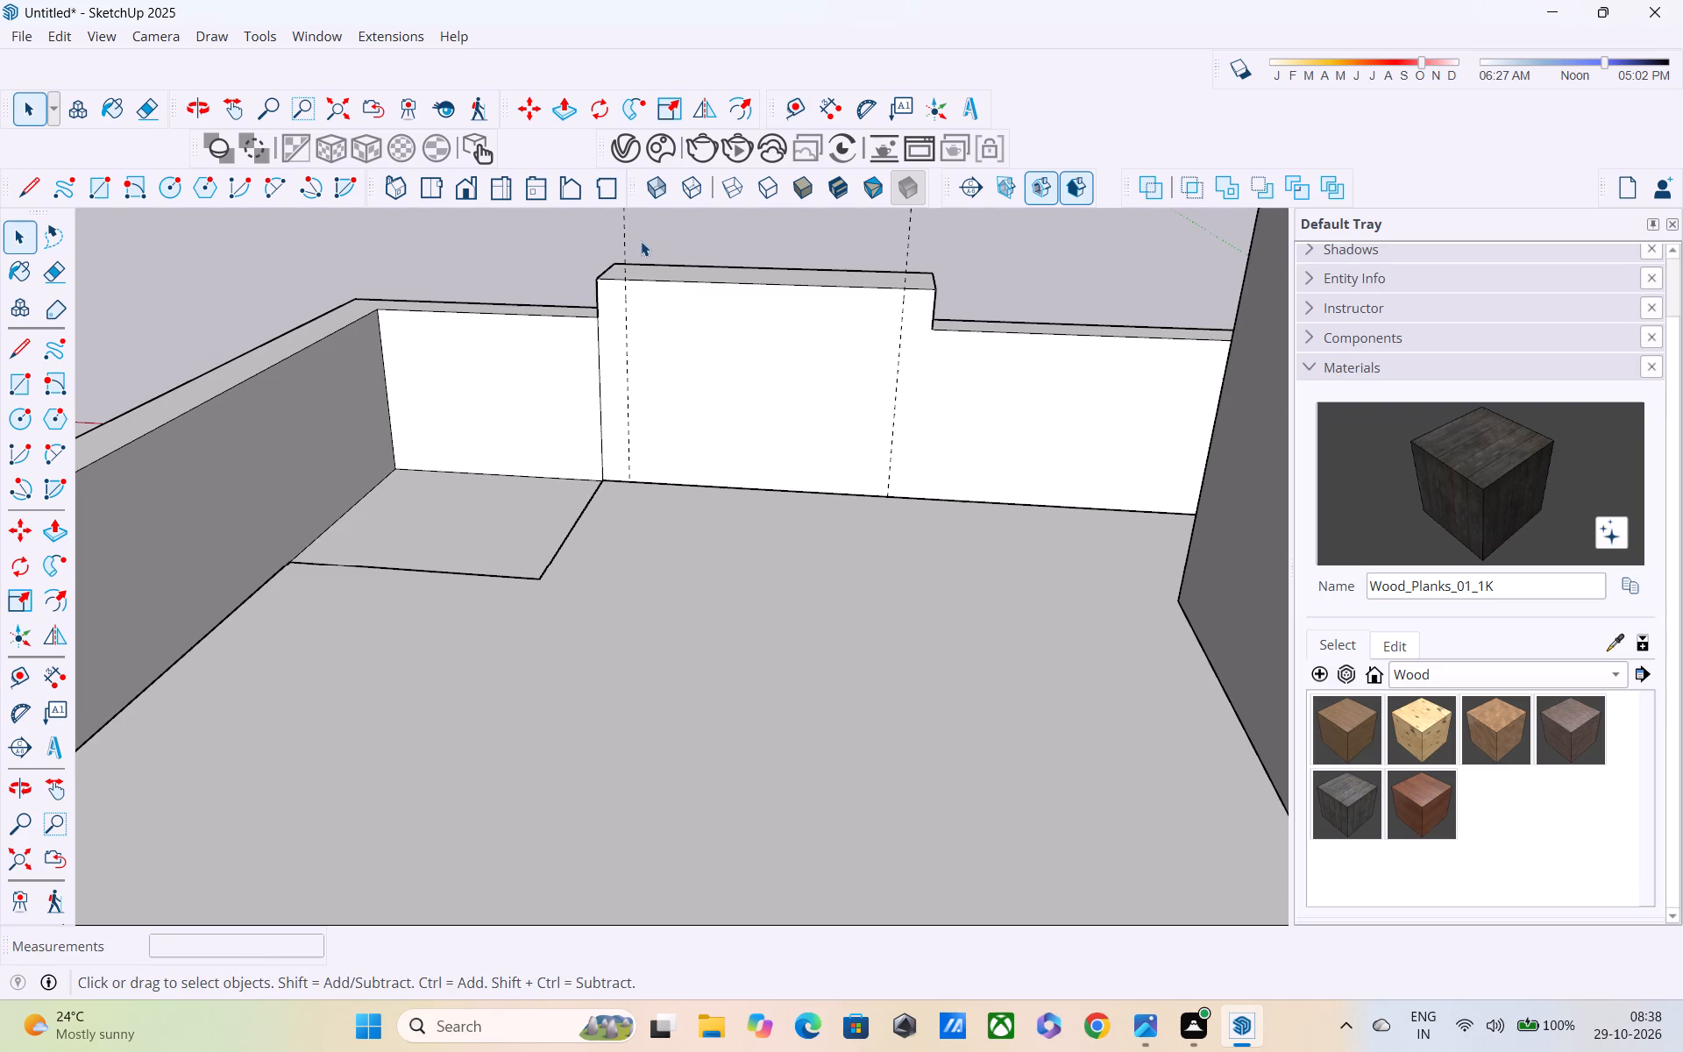
key(r)
click(599, 280)
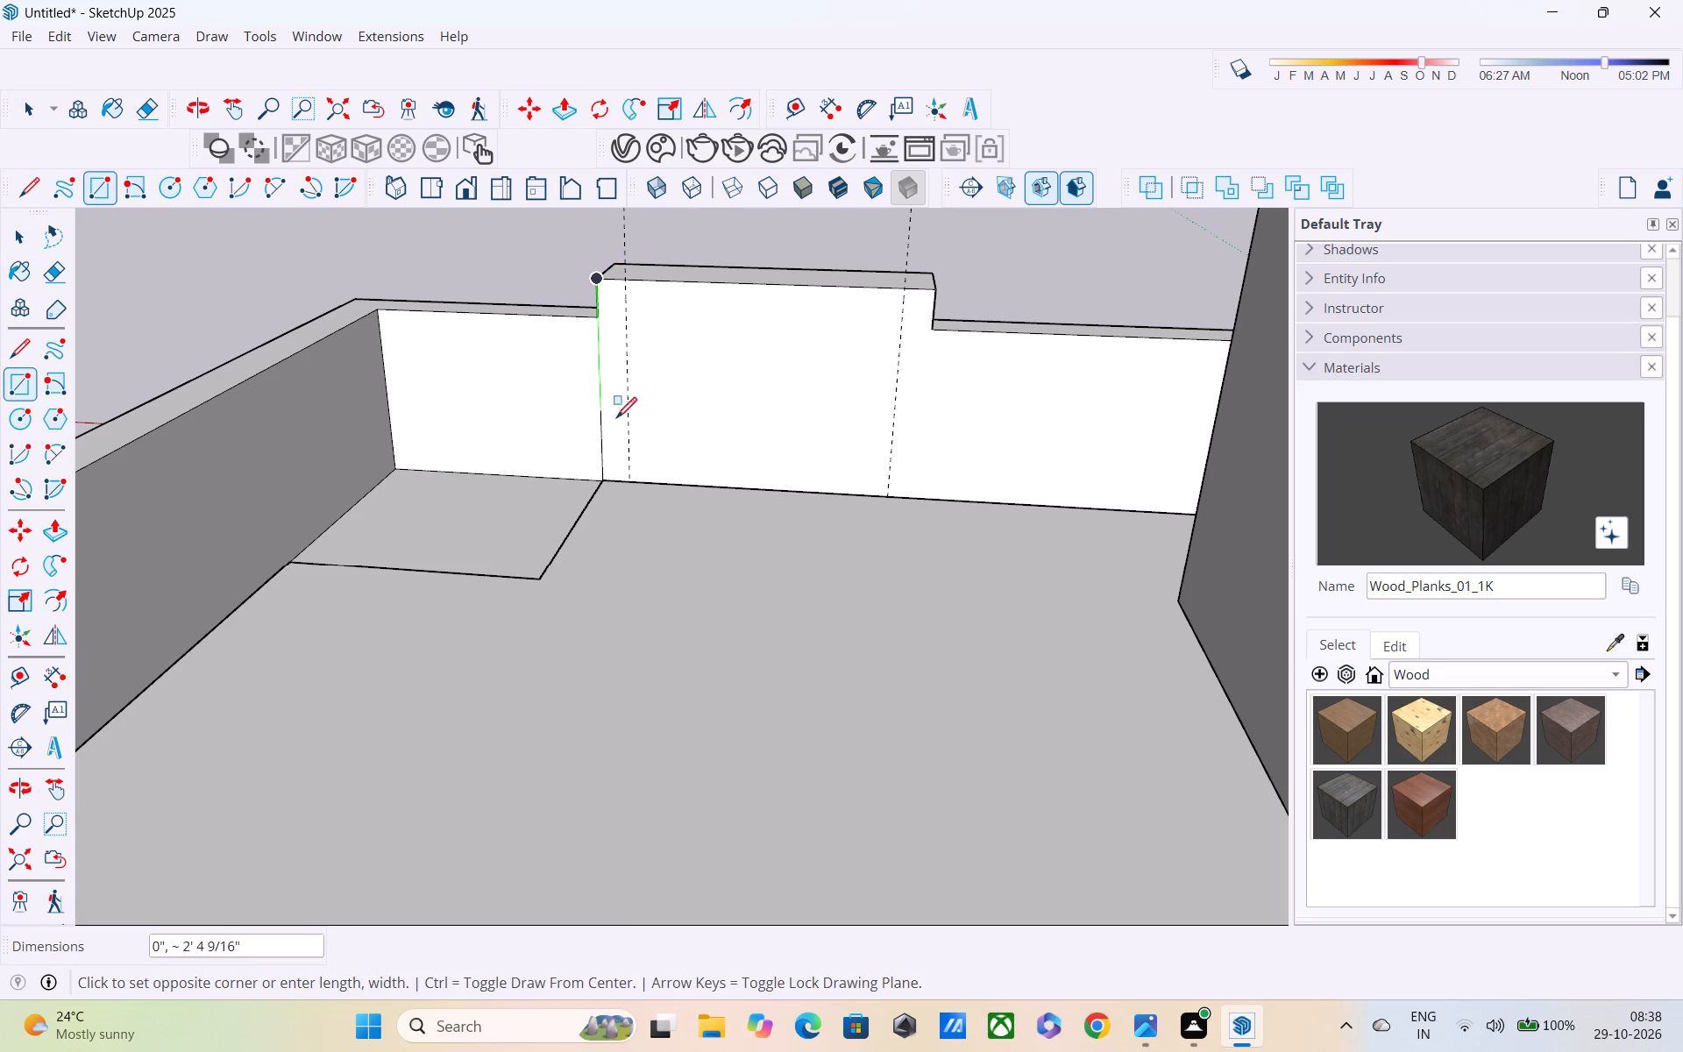
click(629, 480)
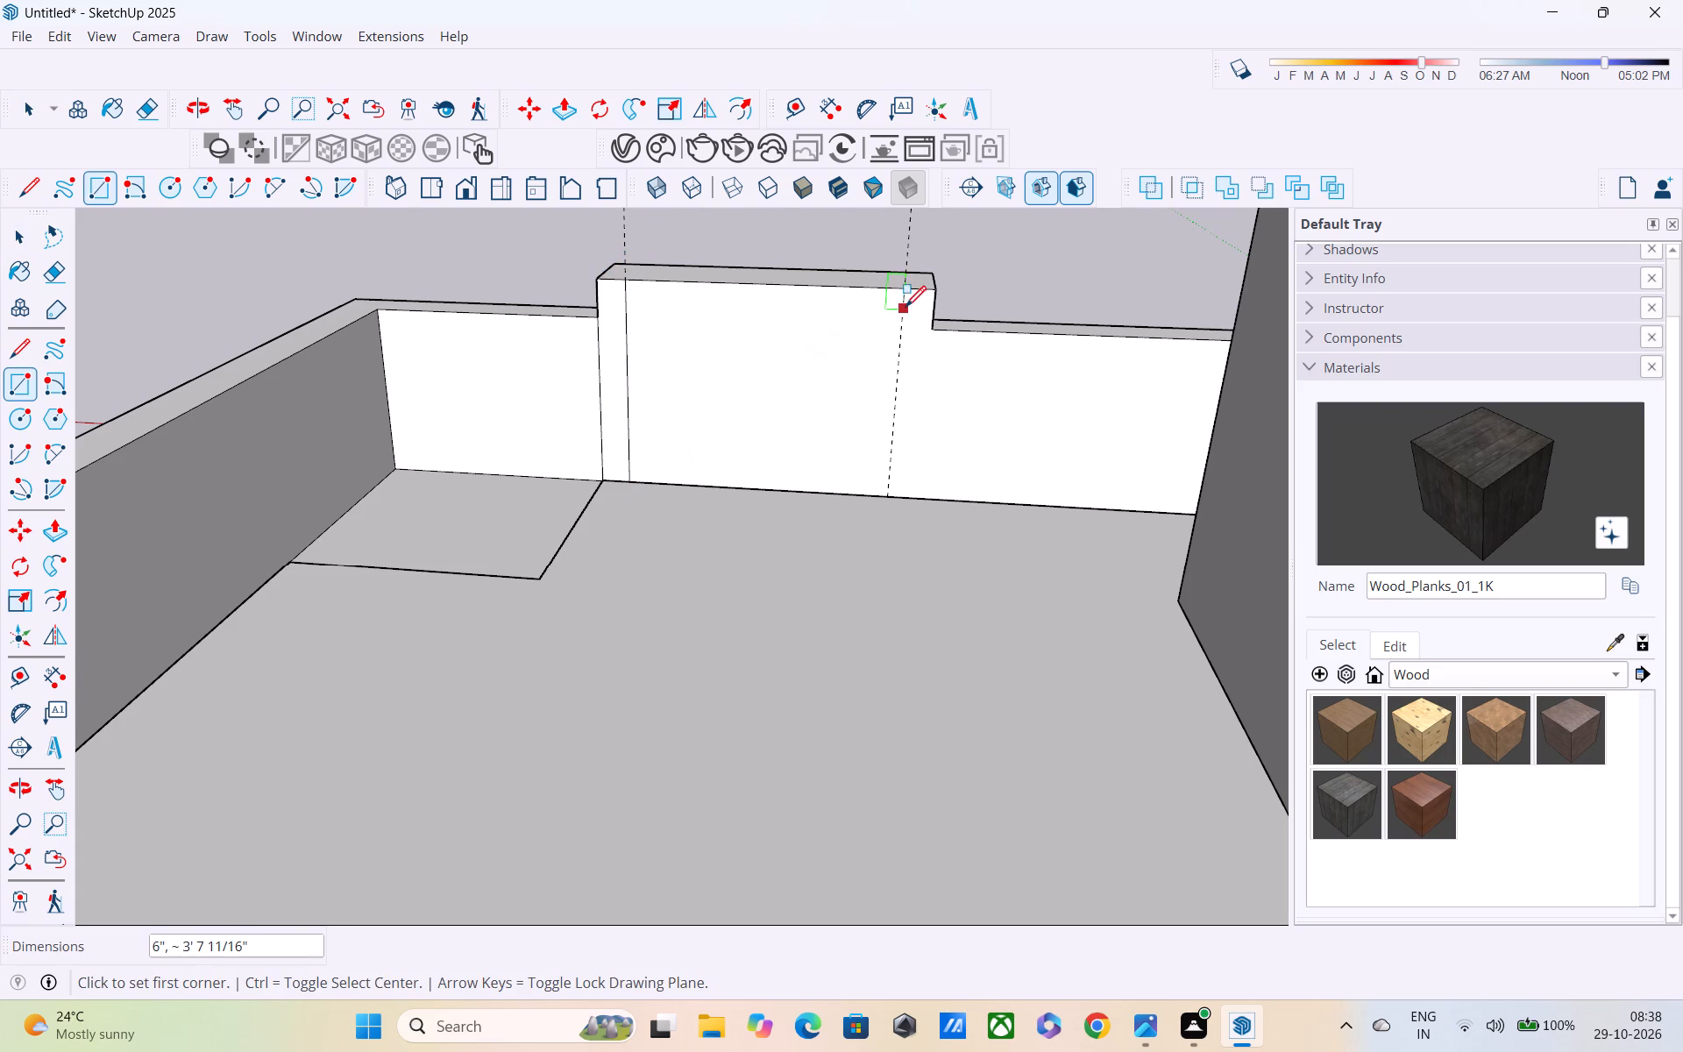
click(905, 291)
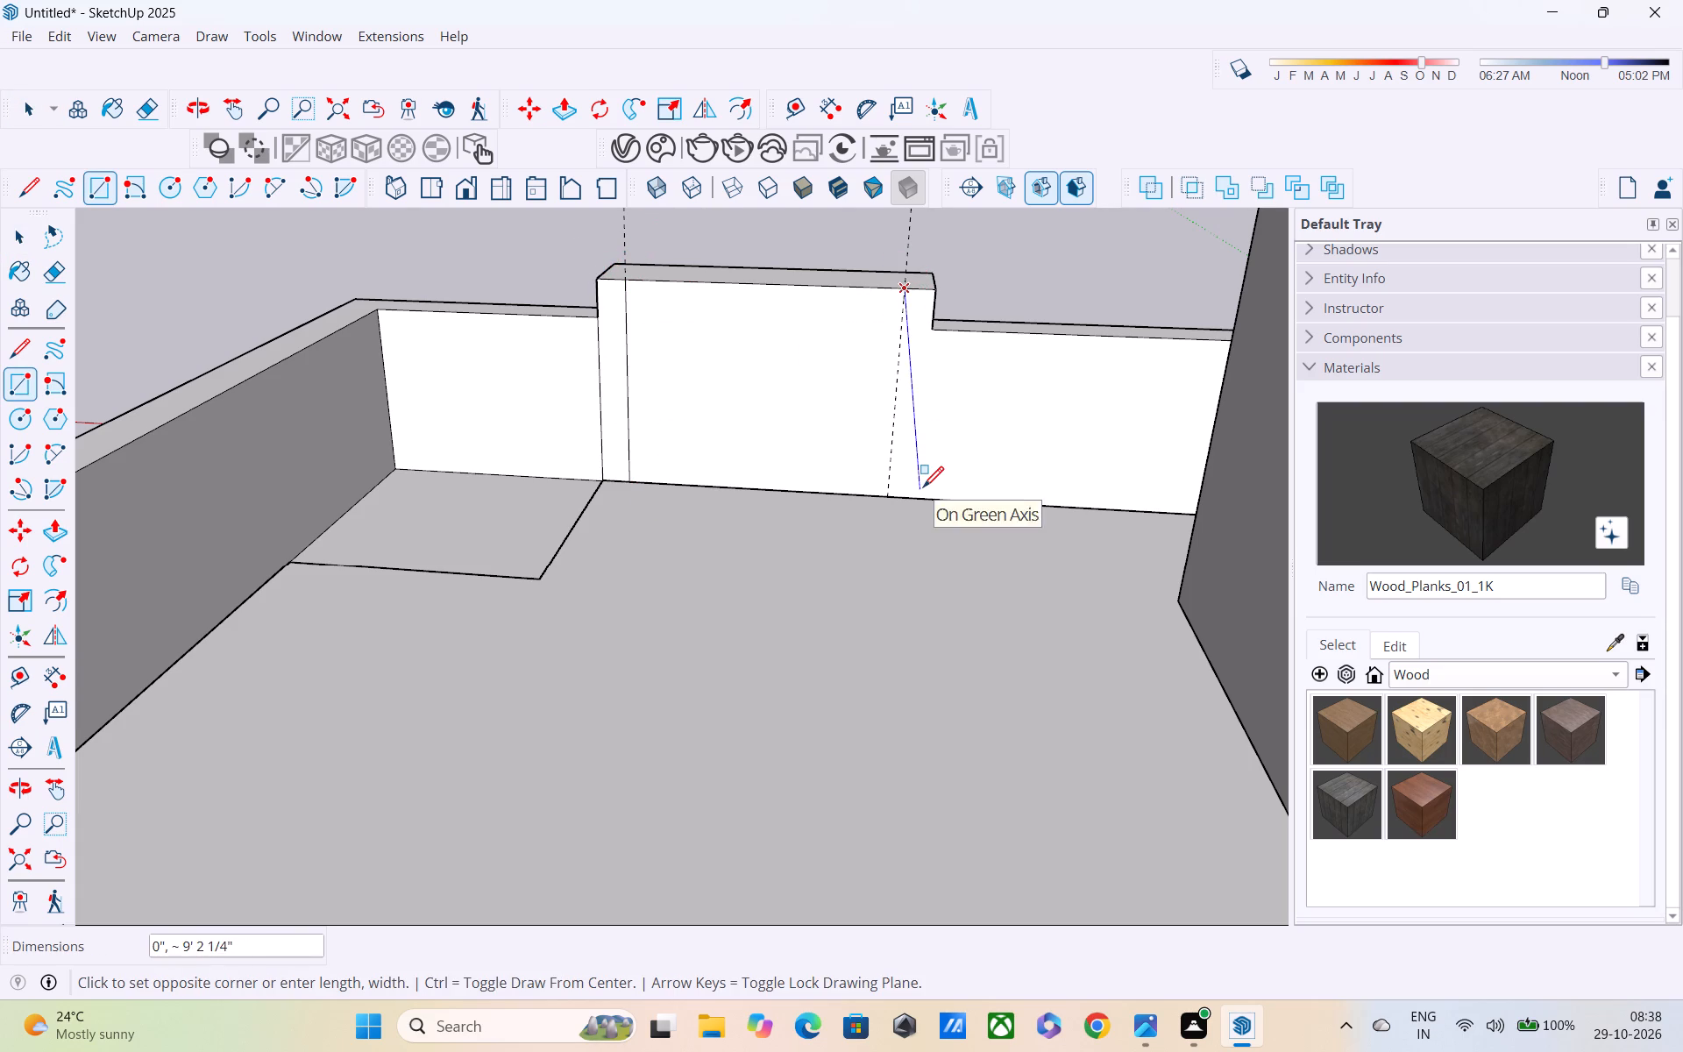
key(Escape)
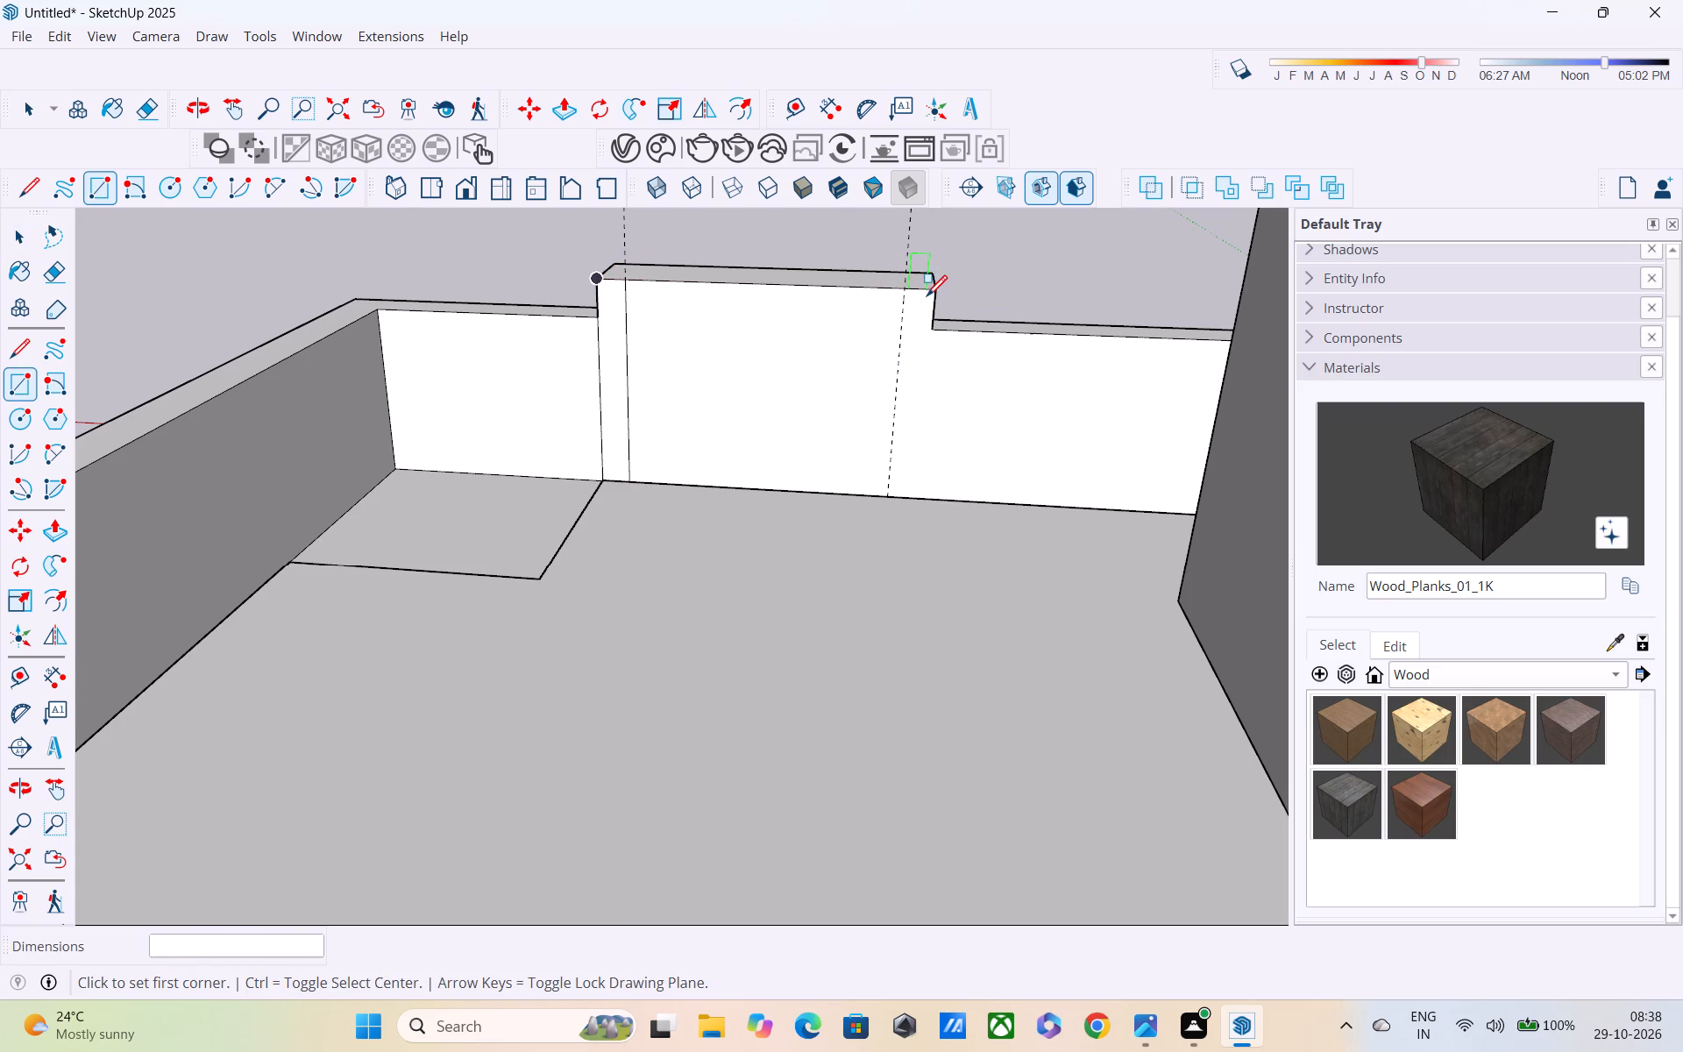
click(934, 294)
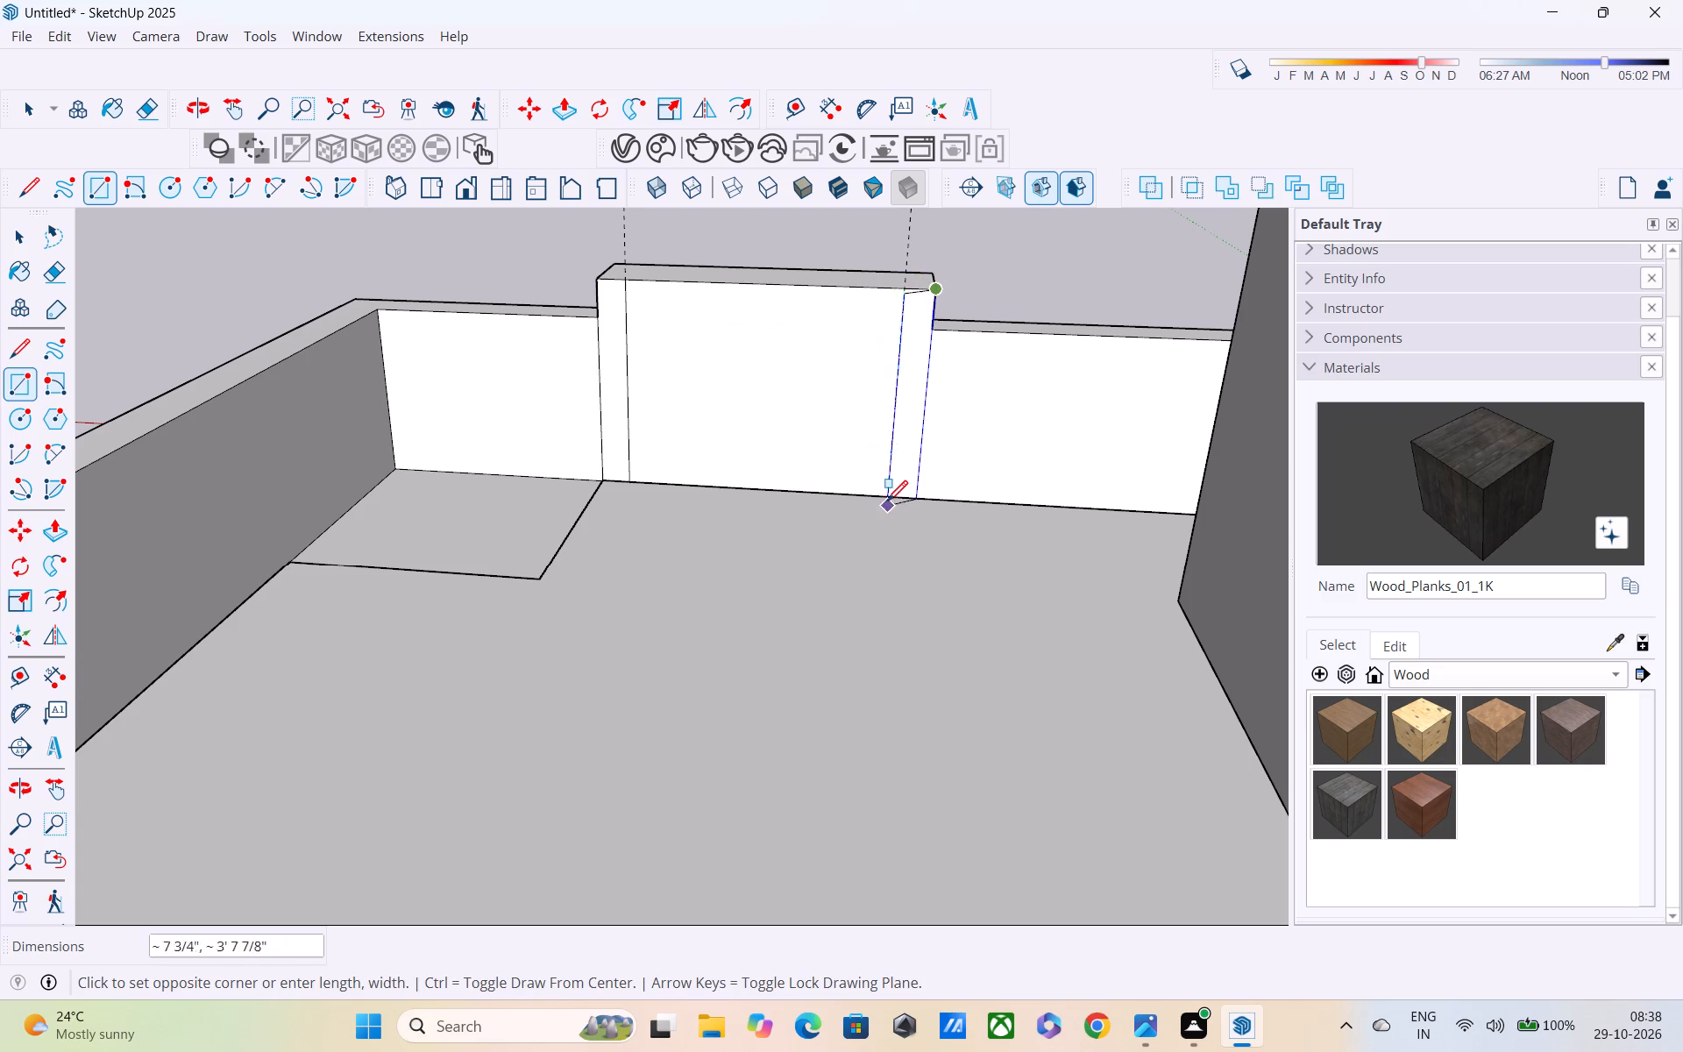
click(887, 494)
key(space)
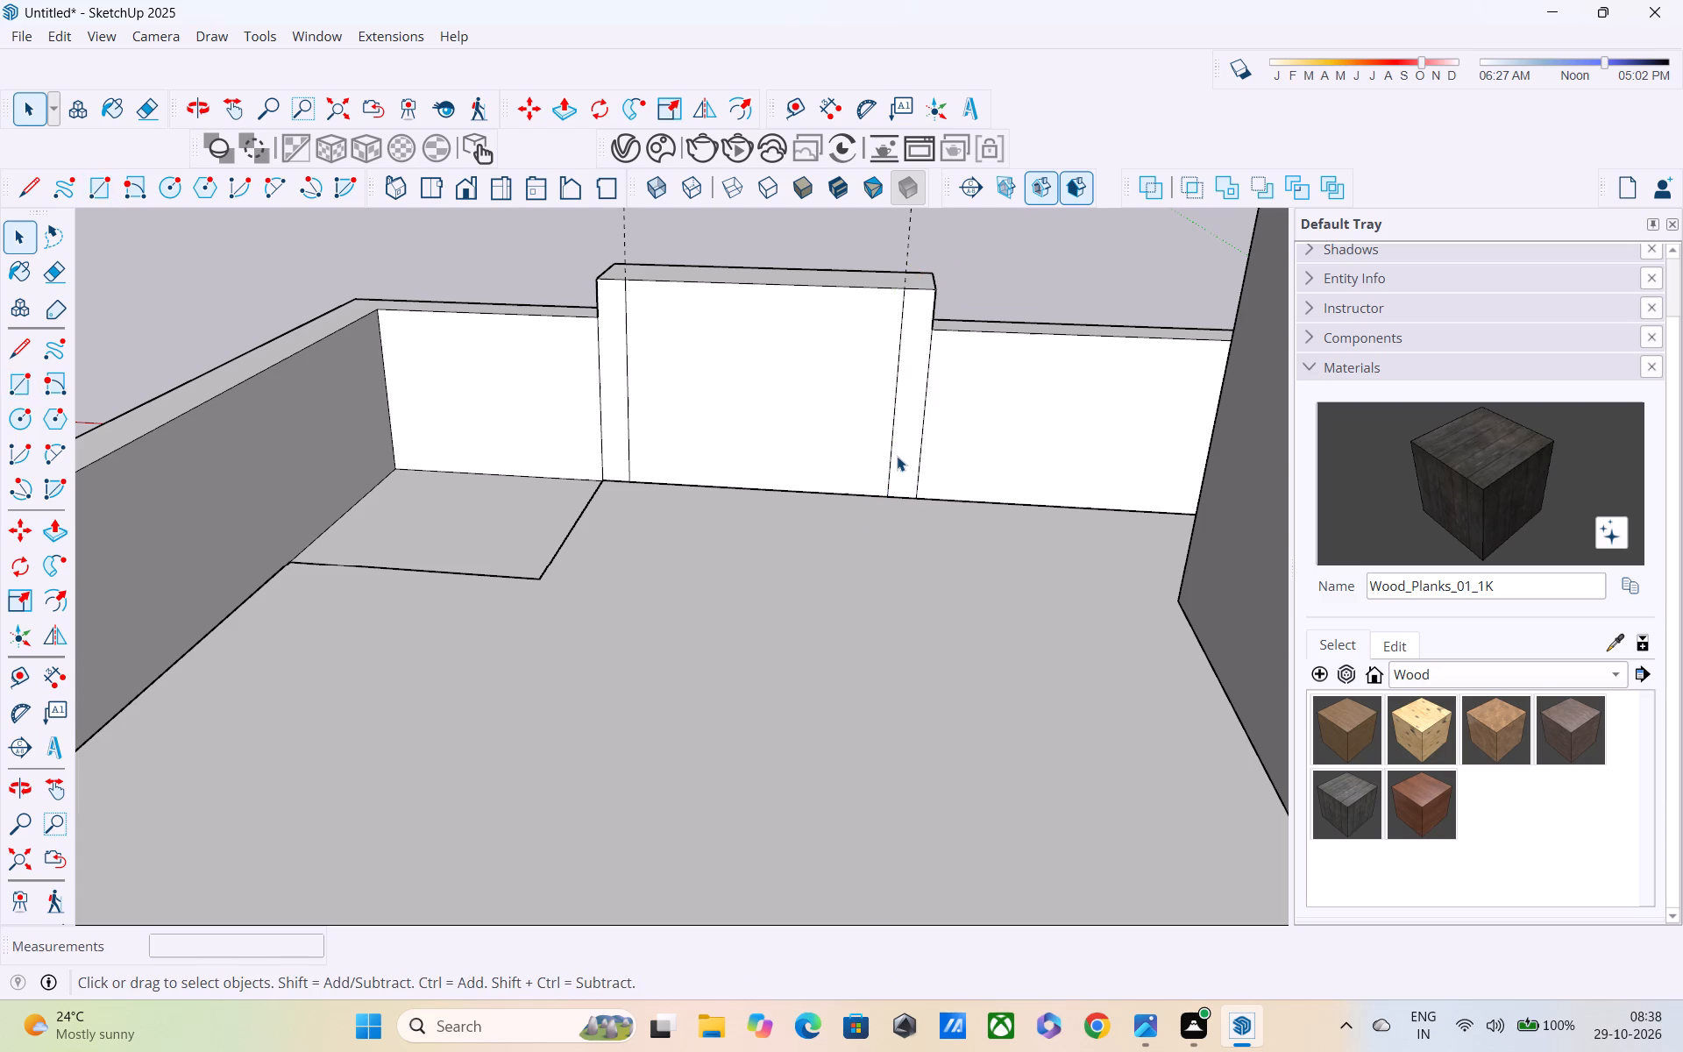
Push/Pull both 6" strips of the raised section inward over the roof by about 3' 5 7/8" to form two side walls.
key(o)
key(p)
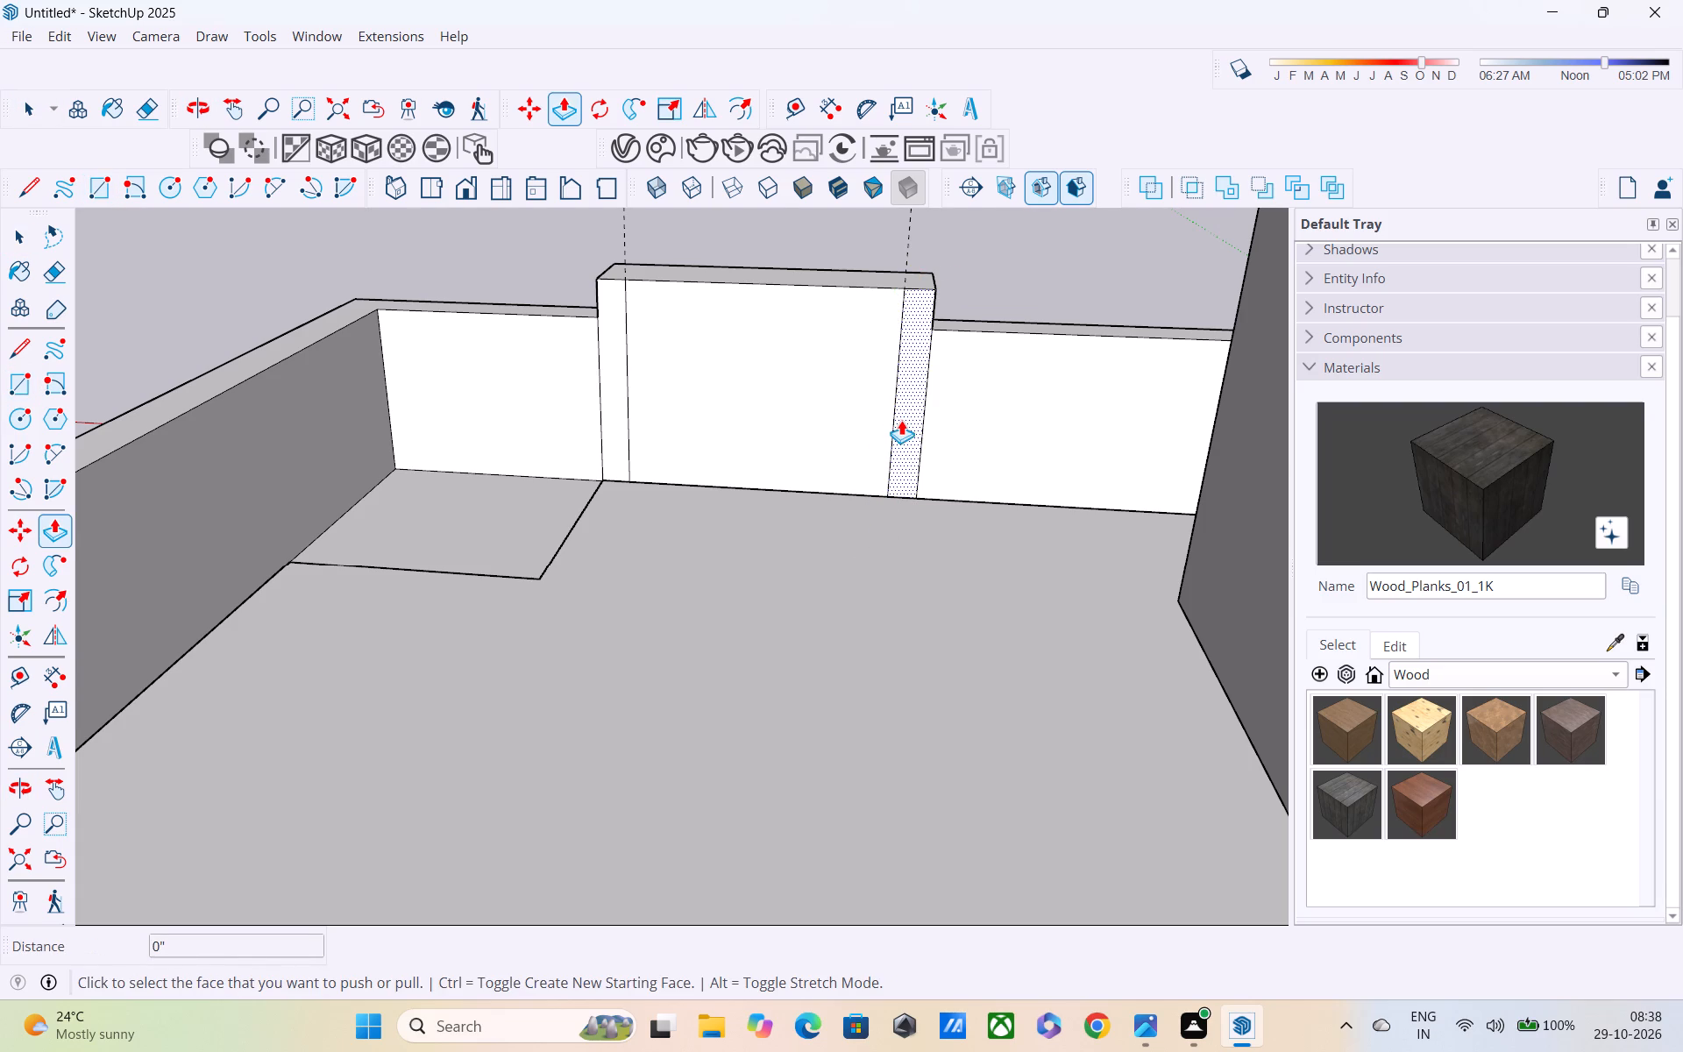
click(901, 420)
middle_drag(896, 467, 1110, 534)
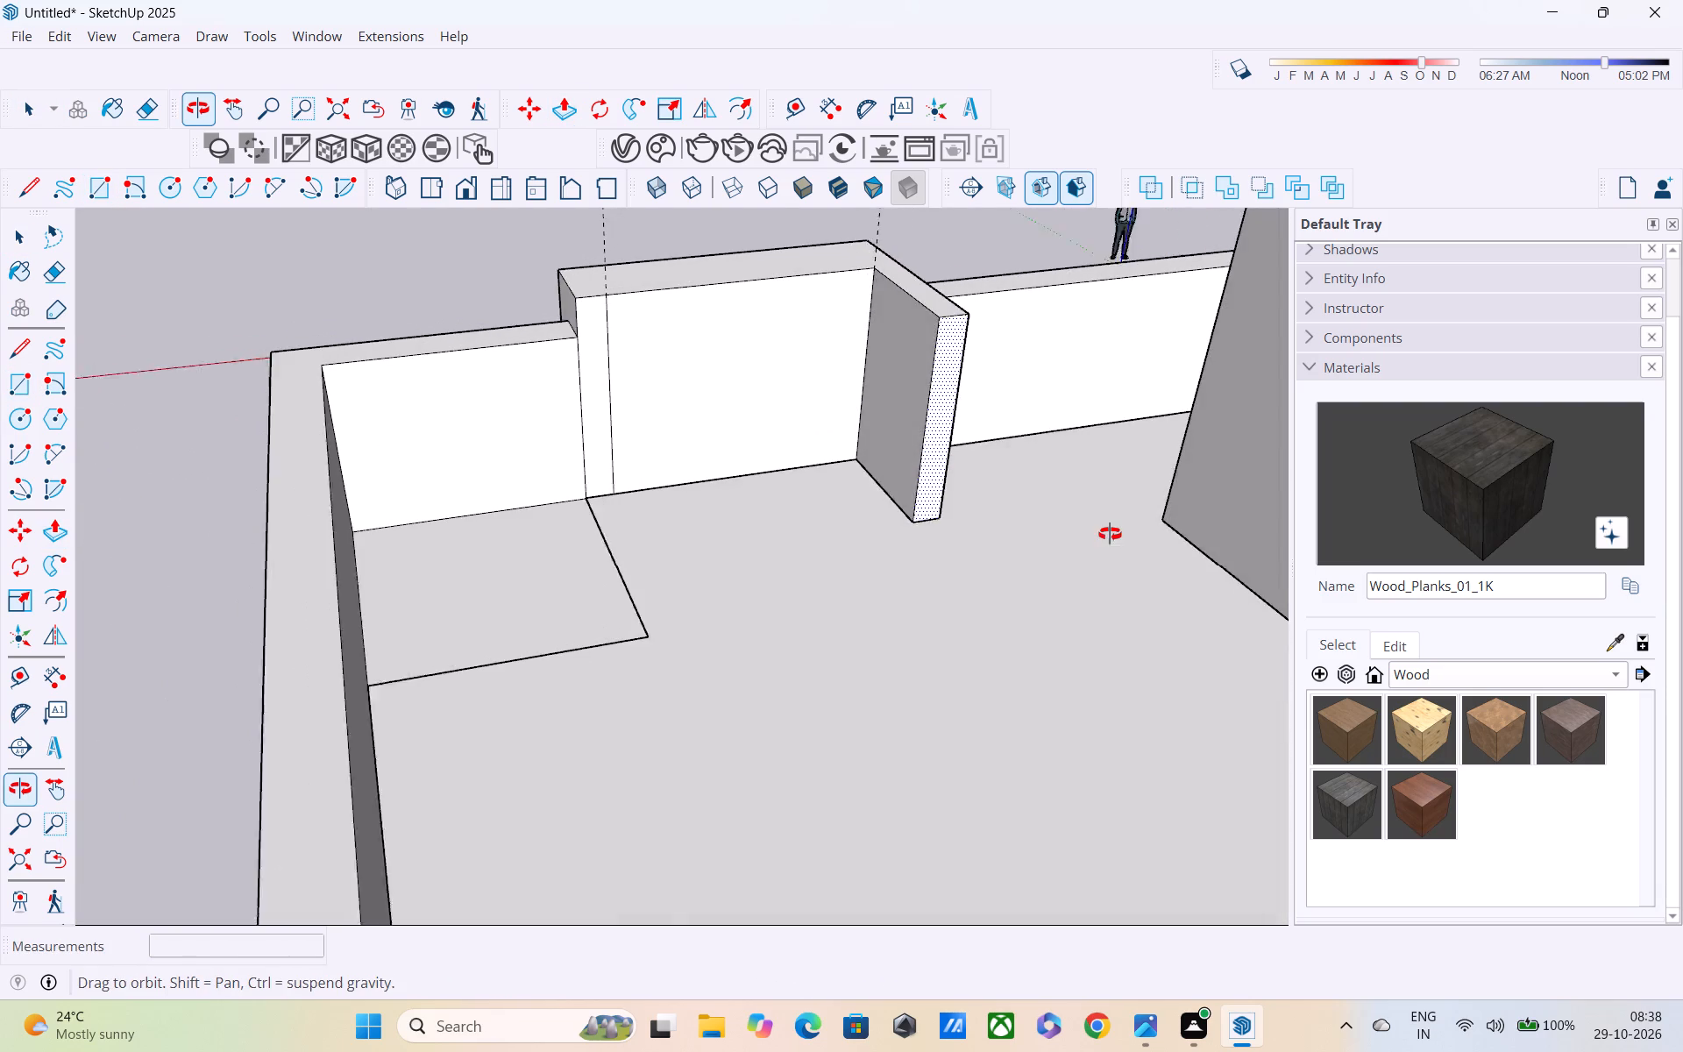
middle_drag(1110, 534, 1122, 529)
middle_drag(1181, 424, 1185, 459)
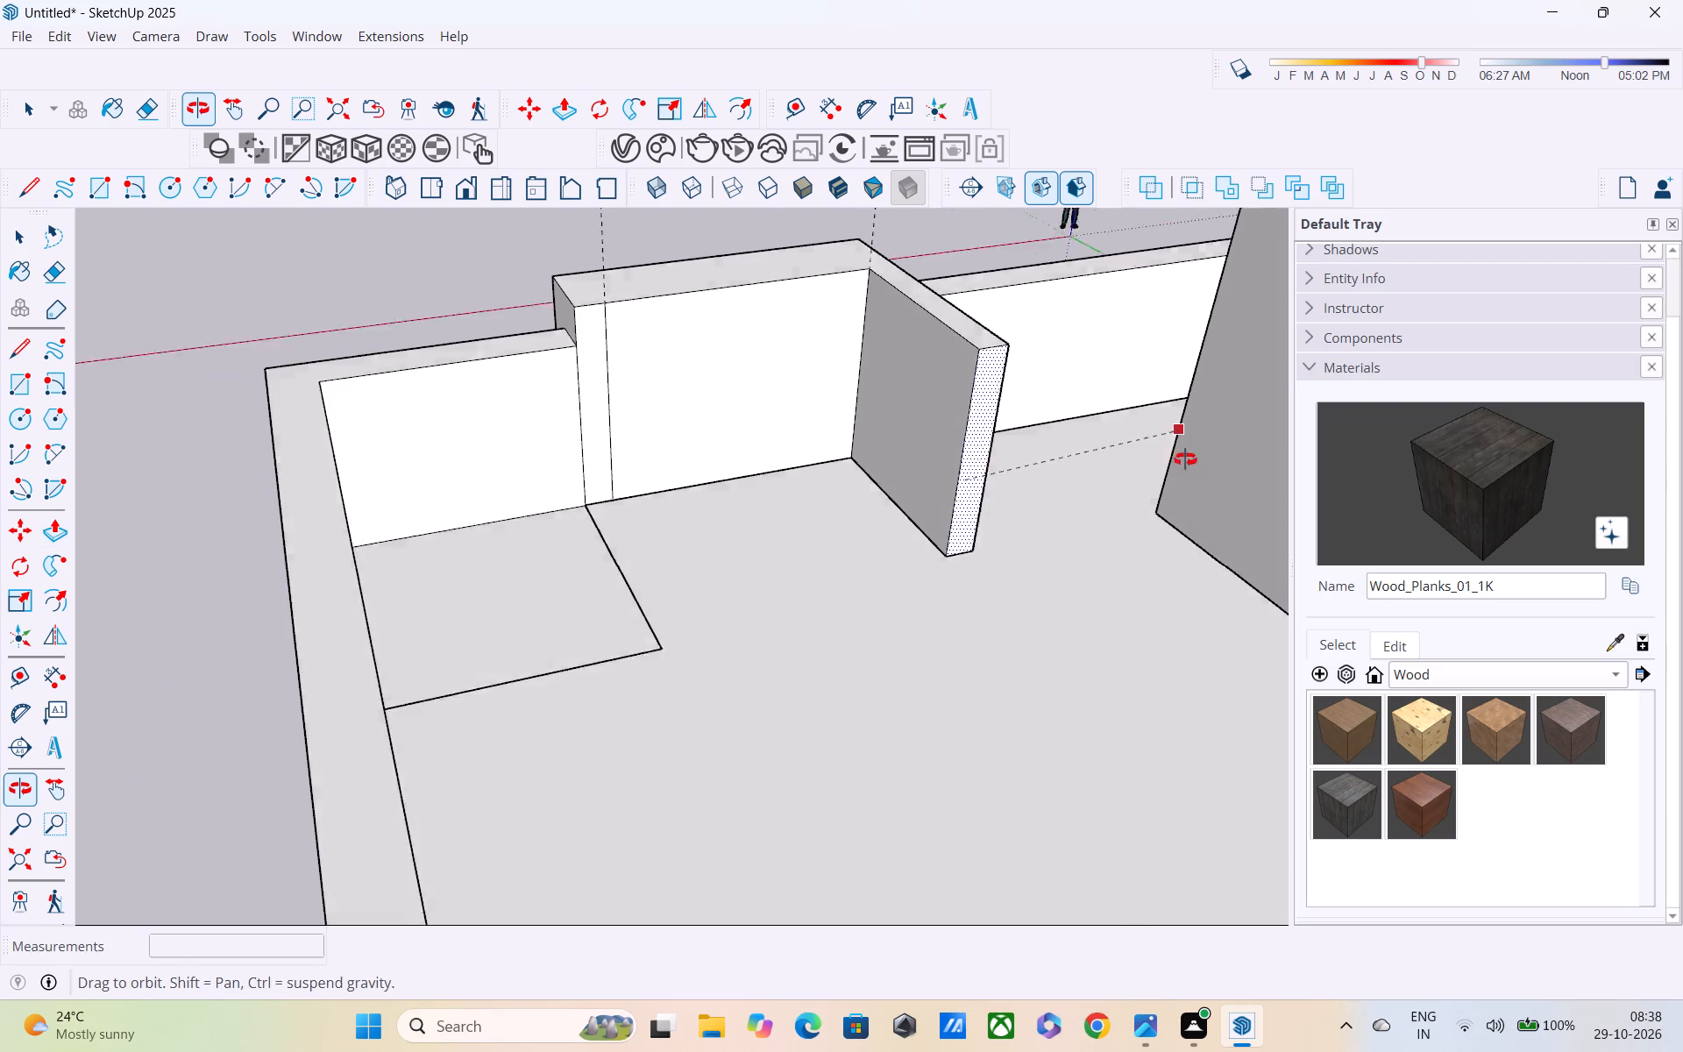
middle_drag(1185, 459, 1192, 482)
click(1209, 370)
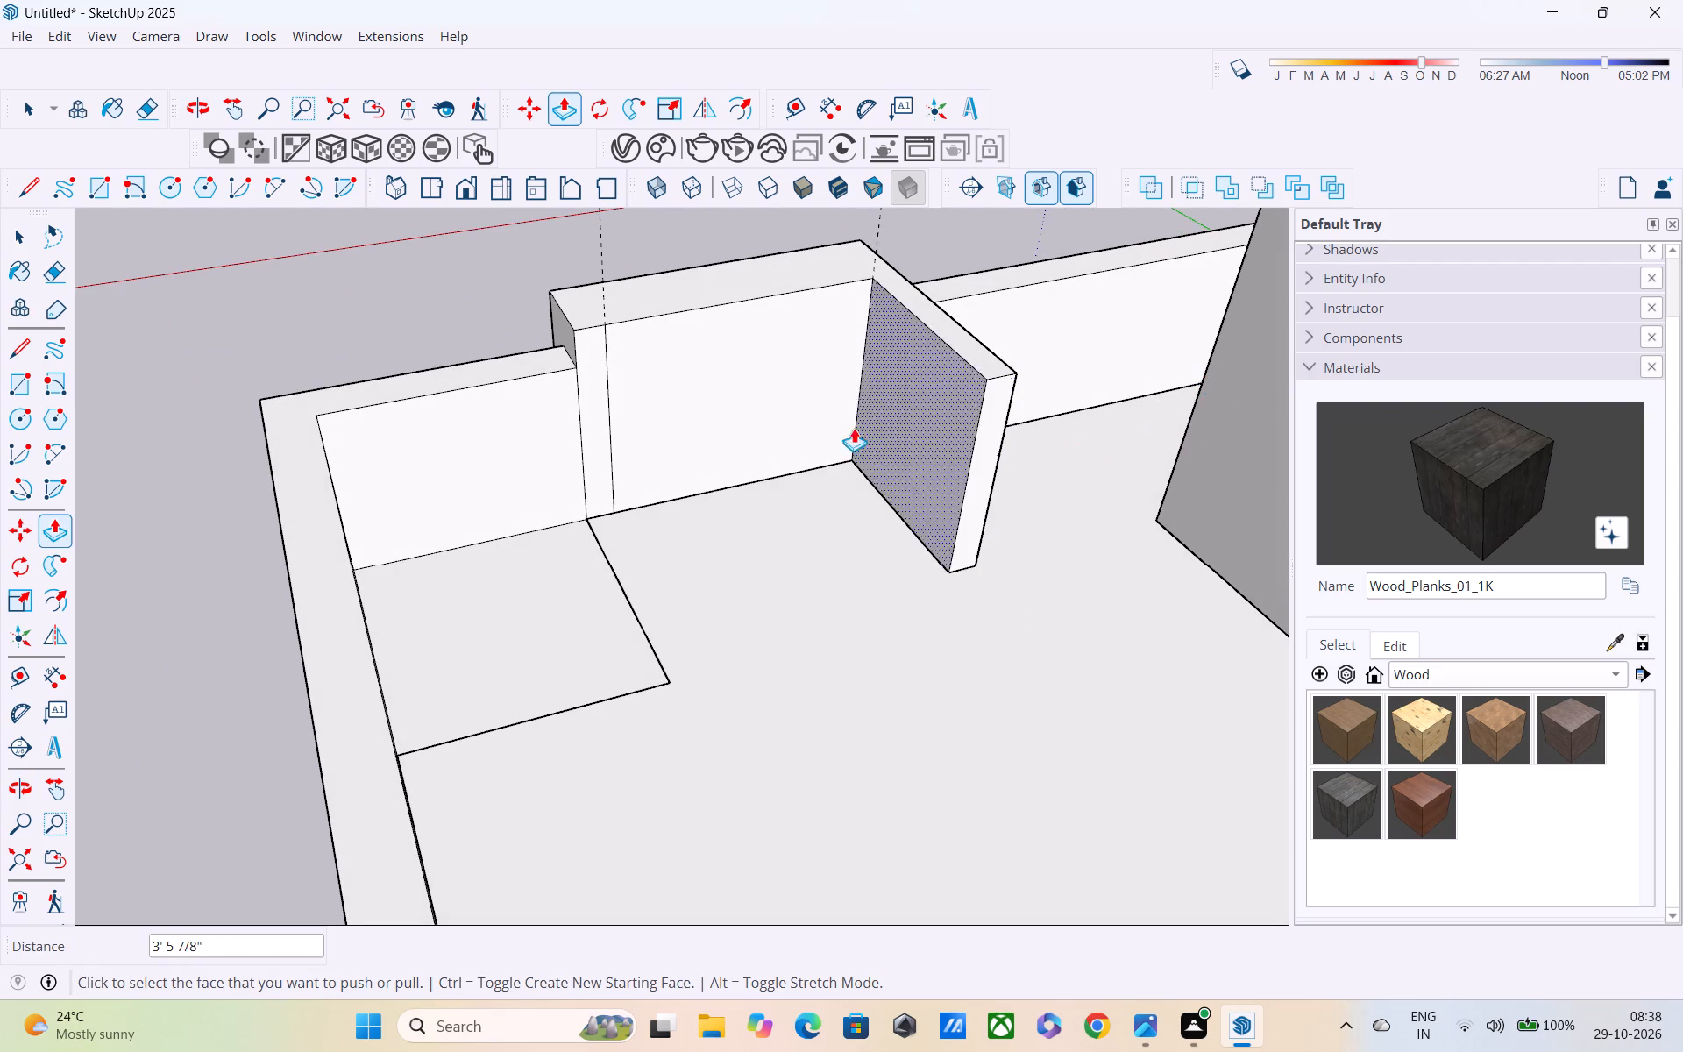
click(589, 392)
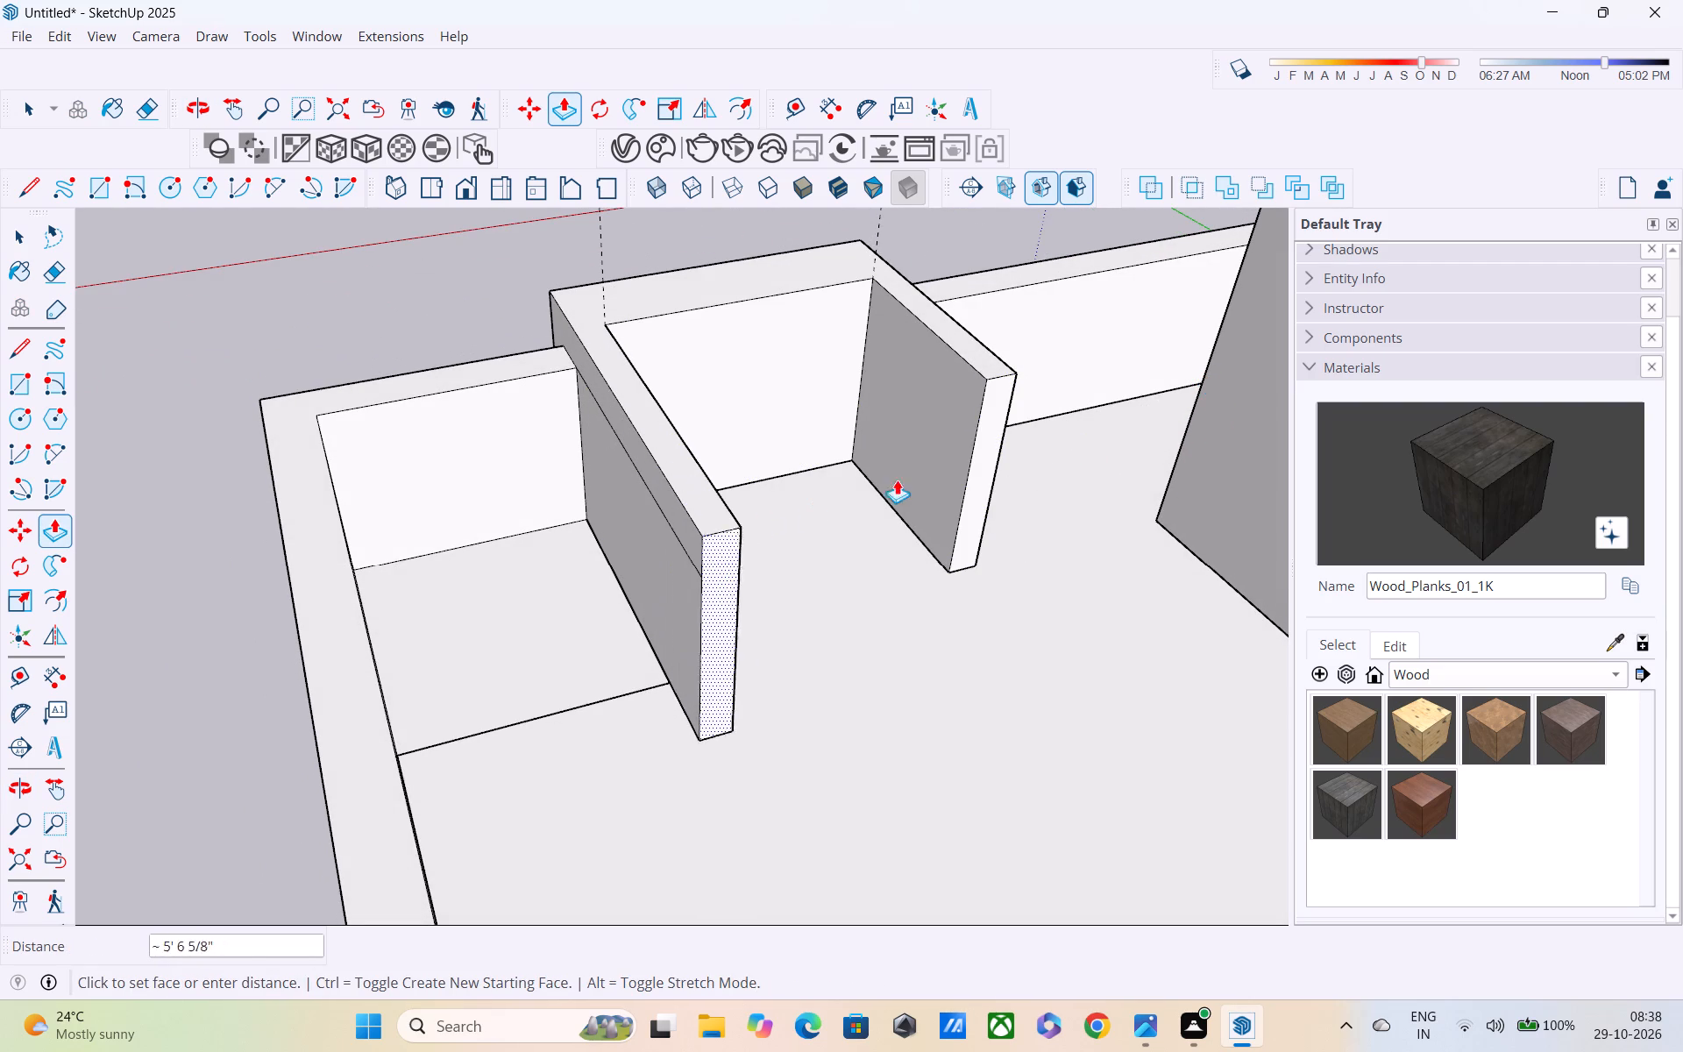
click(974, 447)
Erase the stray horizontal line on the outer face of the corner-side side wall.
middle_drag(932, 463, 1222, 434)
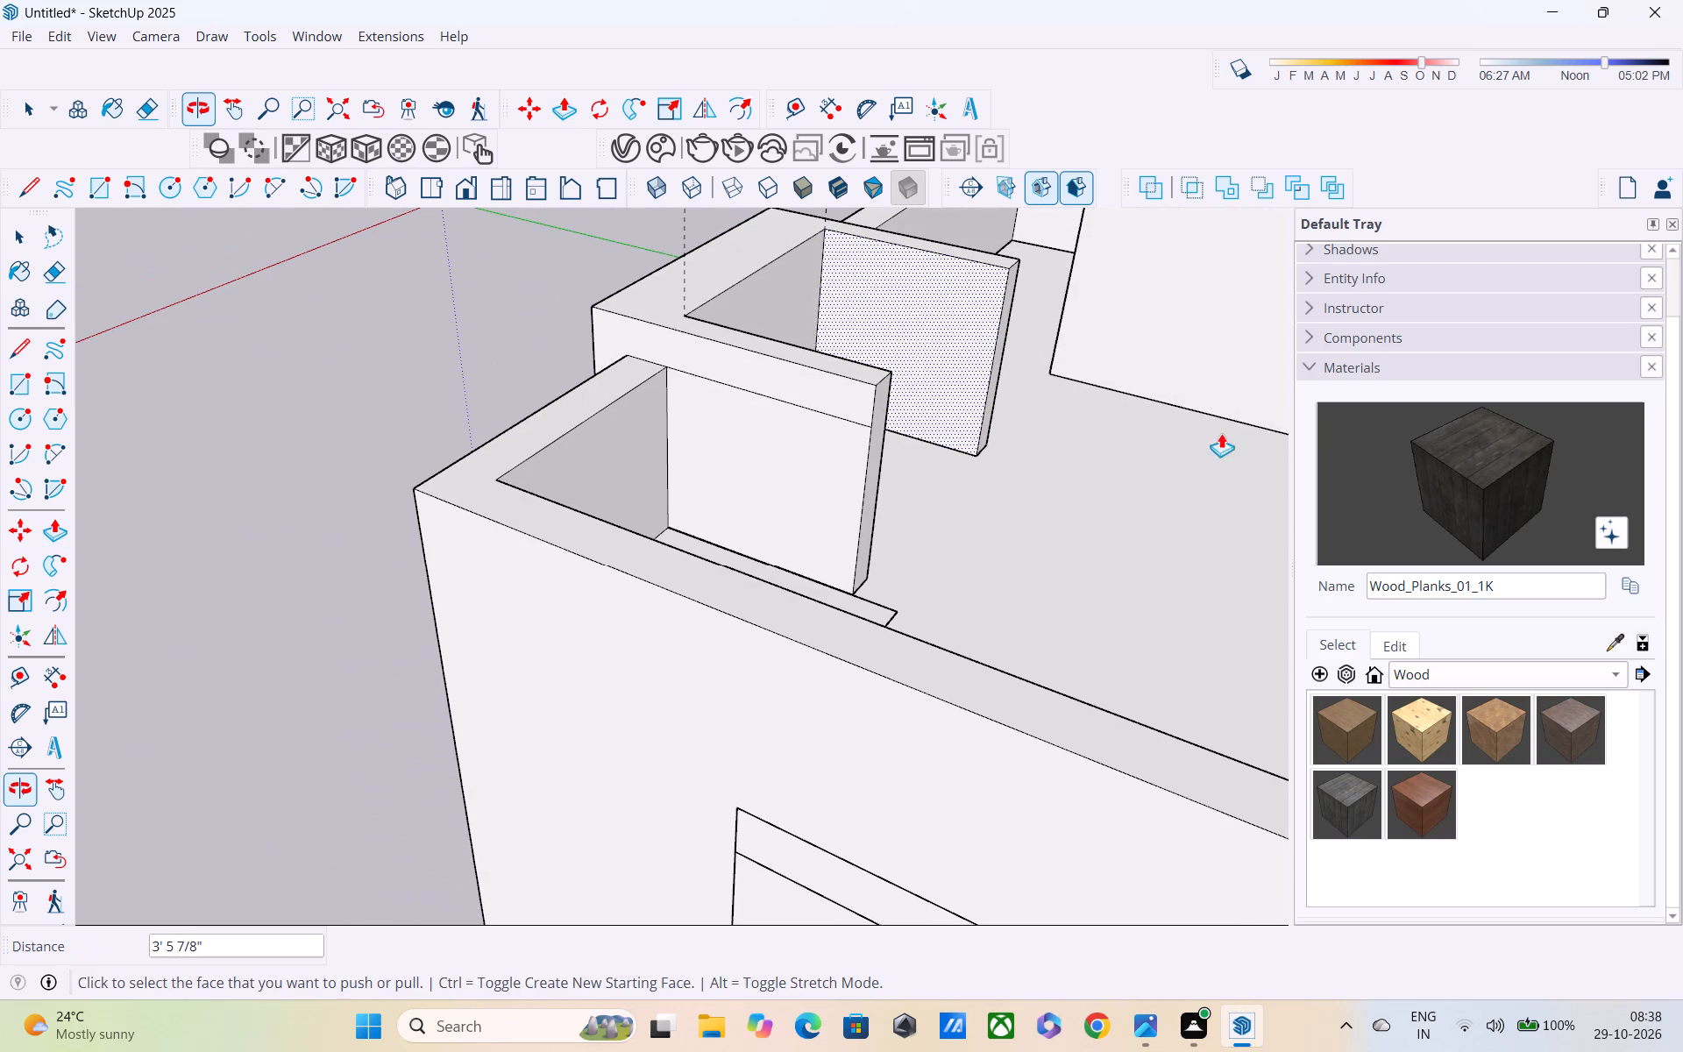
key(e)
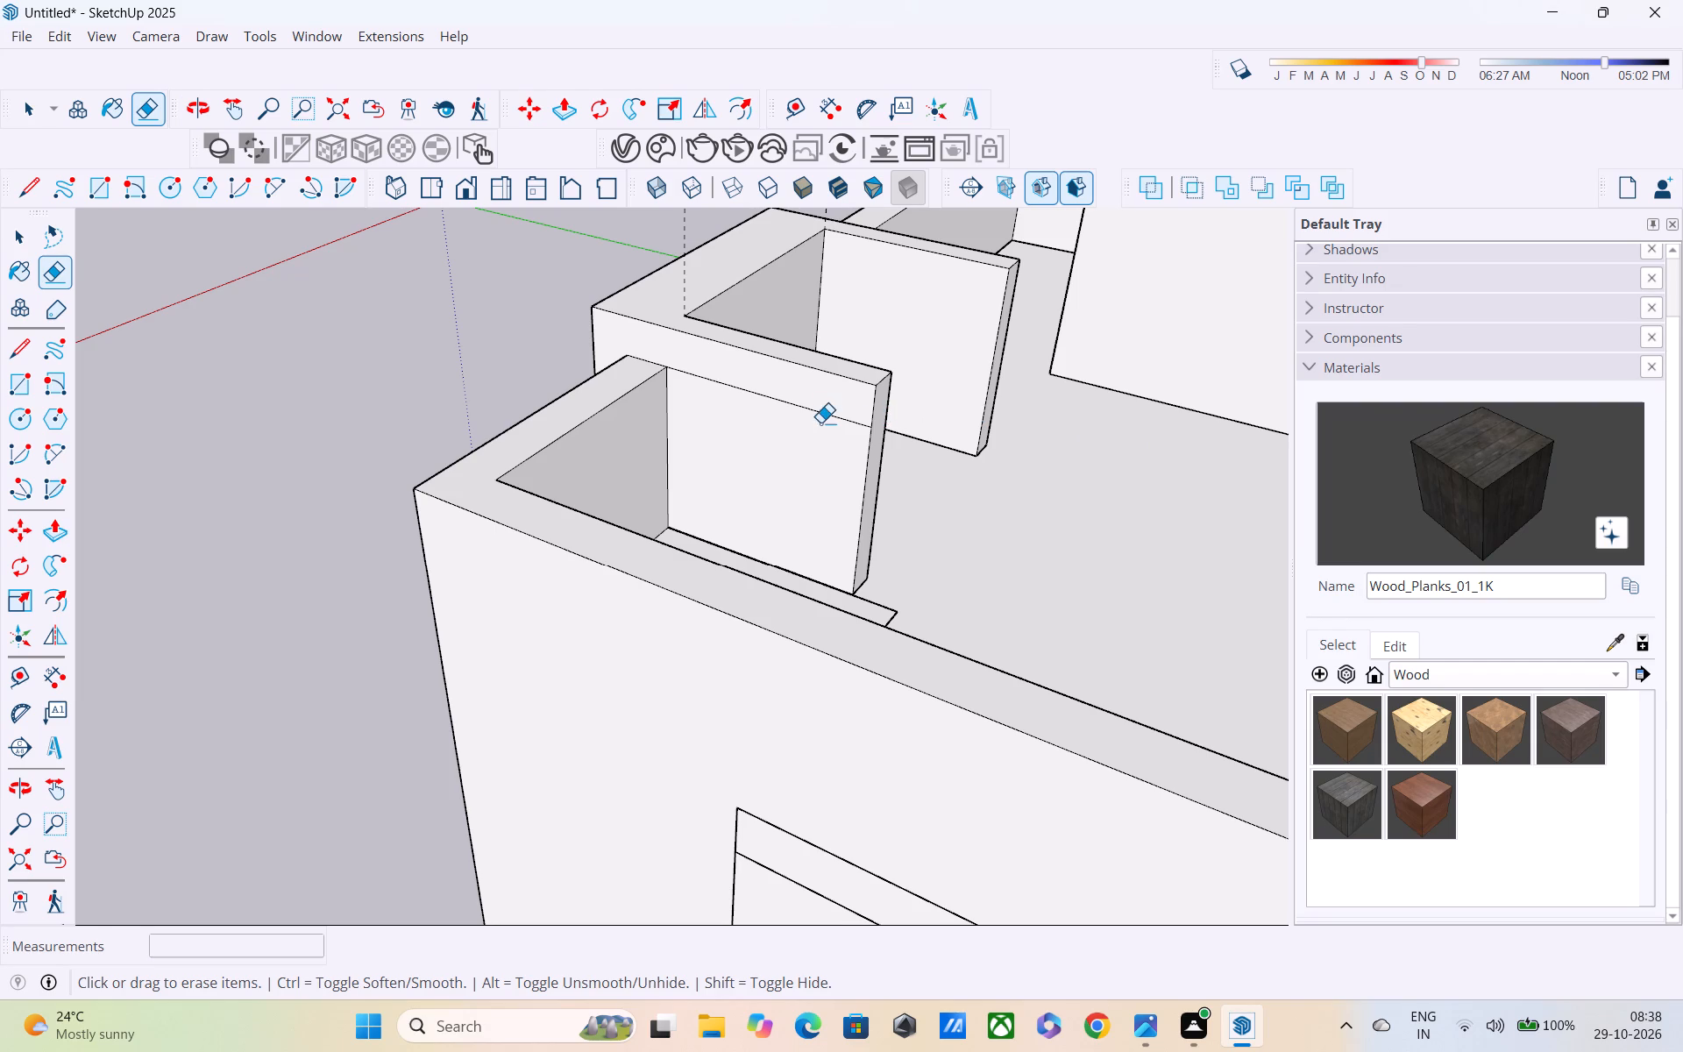
click(827, 412)
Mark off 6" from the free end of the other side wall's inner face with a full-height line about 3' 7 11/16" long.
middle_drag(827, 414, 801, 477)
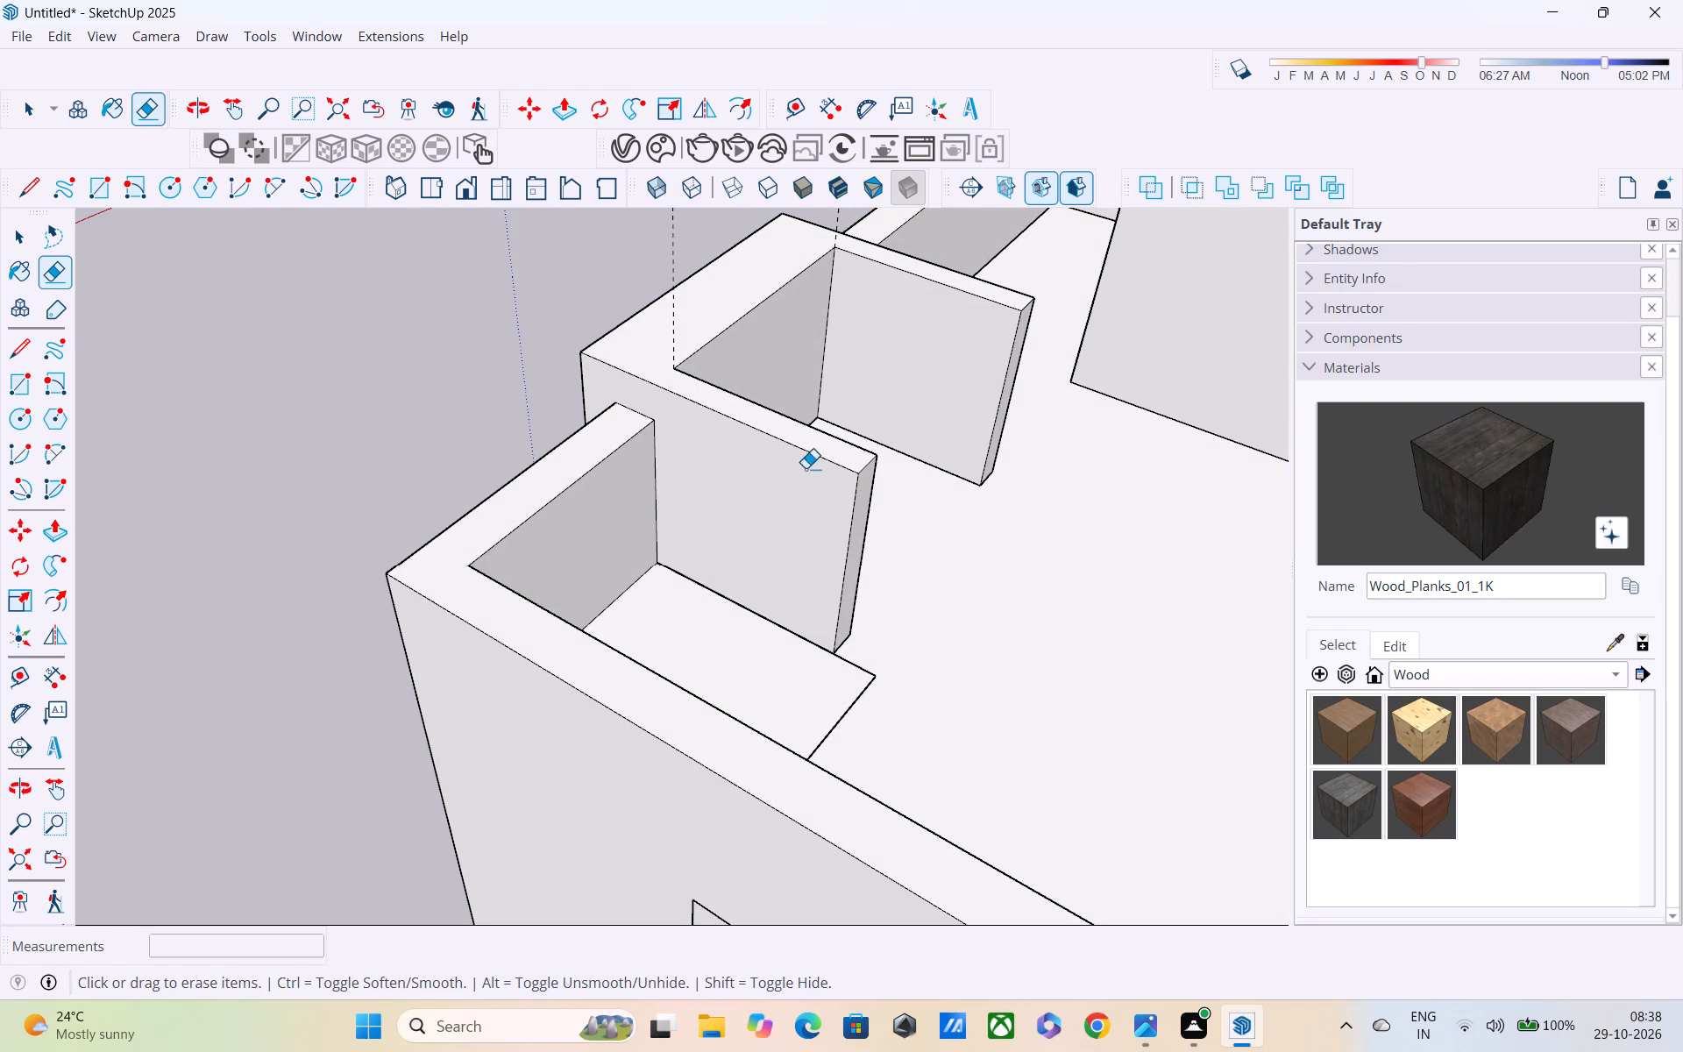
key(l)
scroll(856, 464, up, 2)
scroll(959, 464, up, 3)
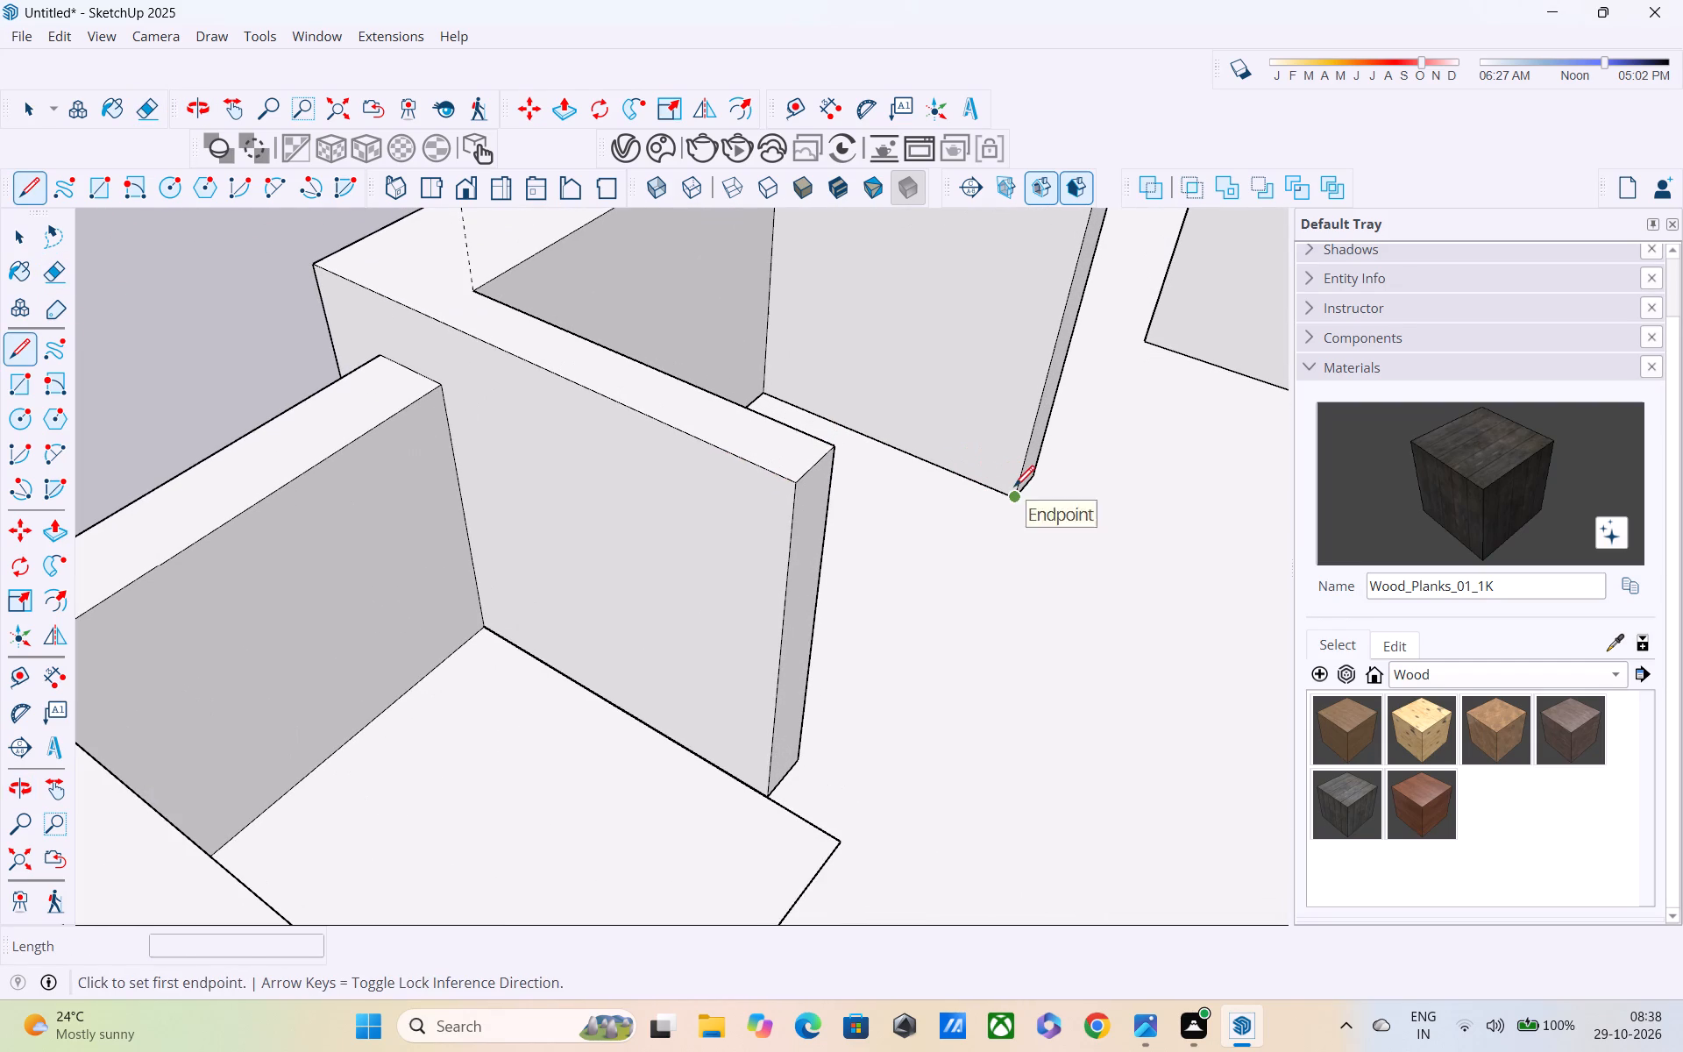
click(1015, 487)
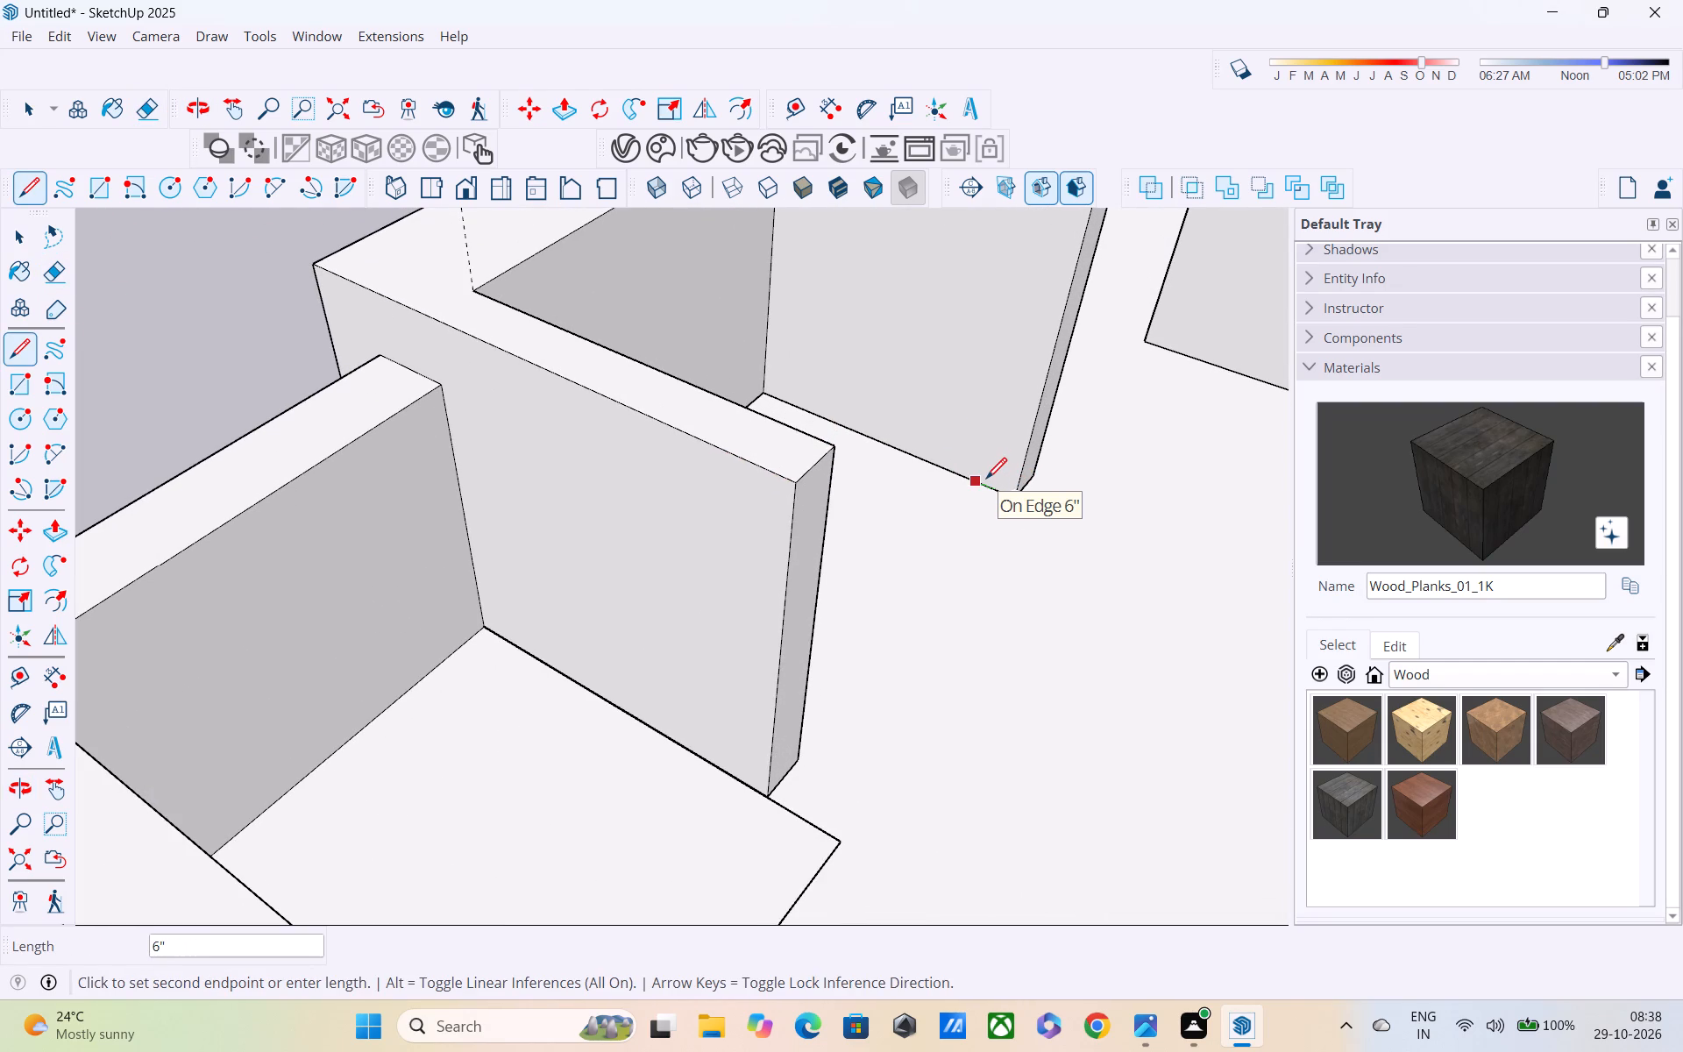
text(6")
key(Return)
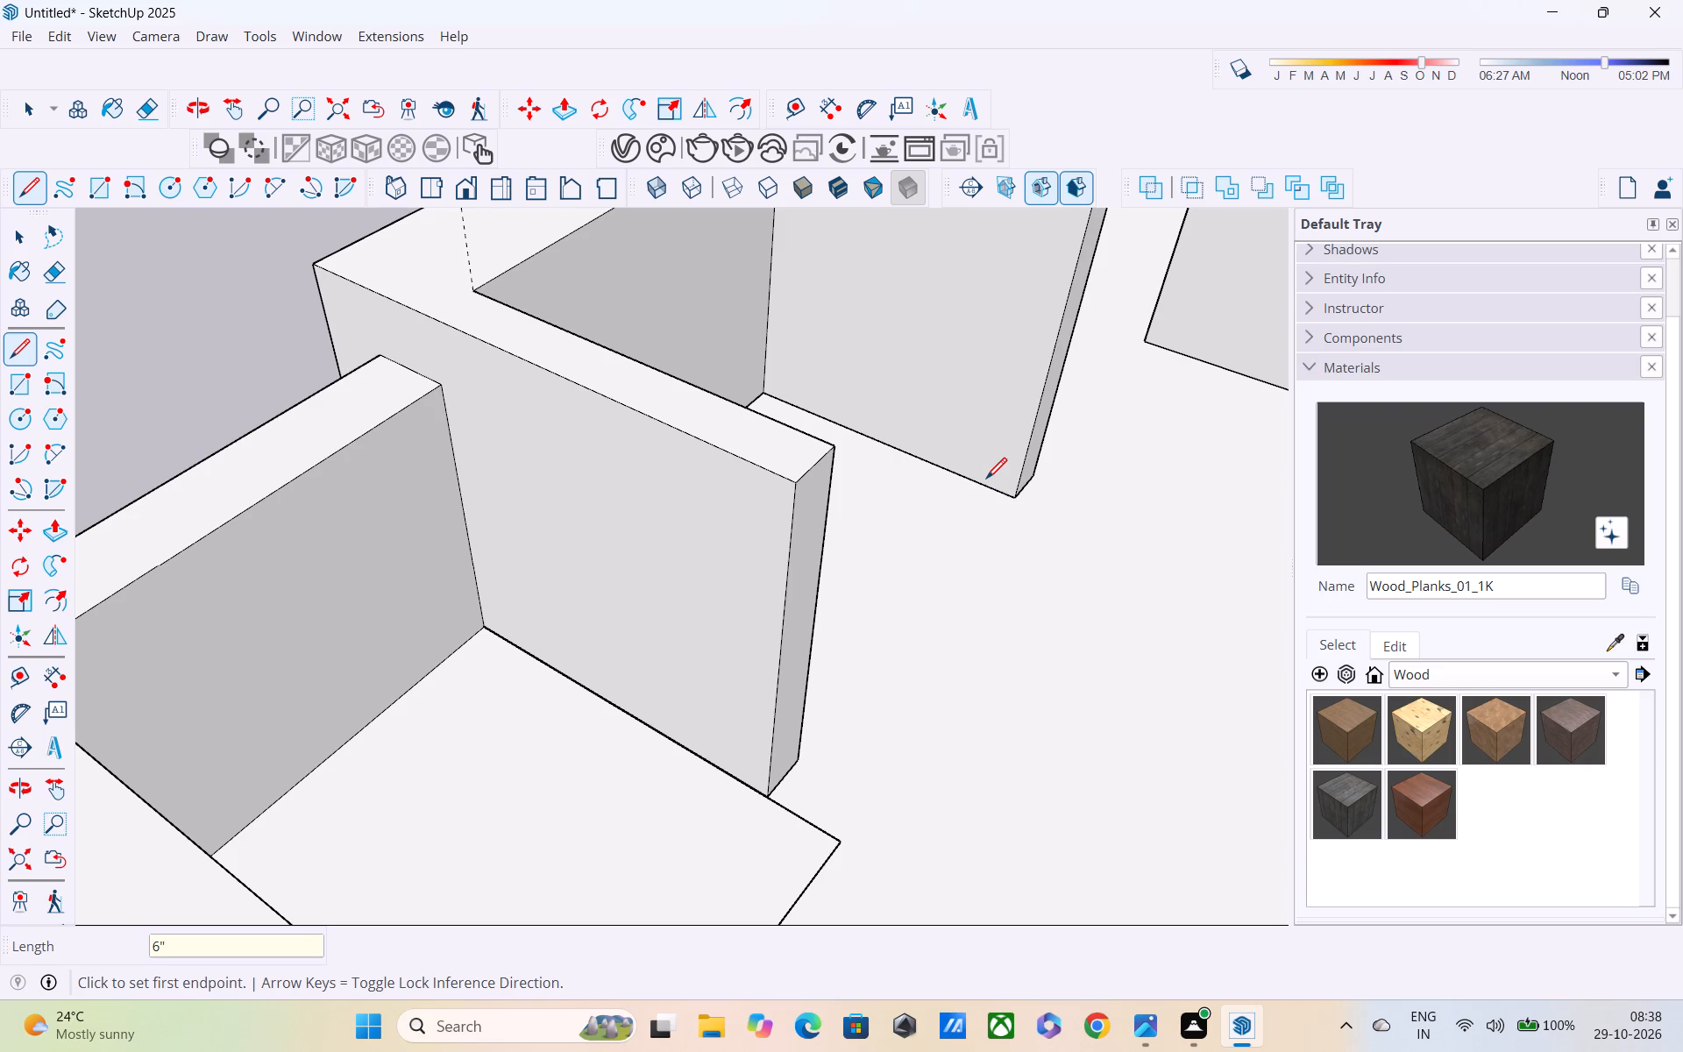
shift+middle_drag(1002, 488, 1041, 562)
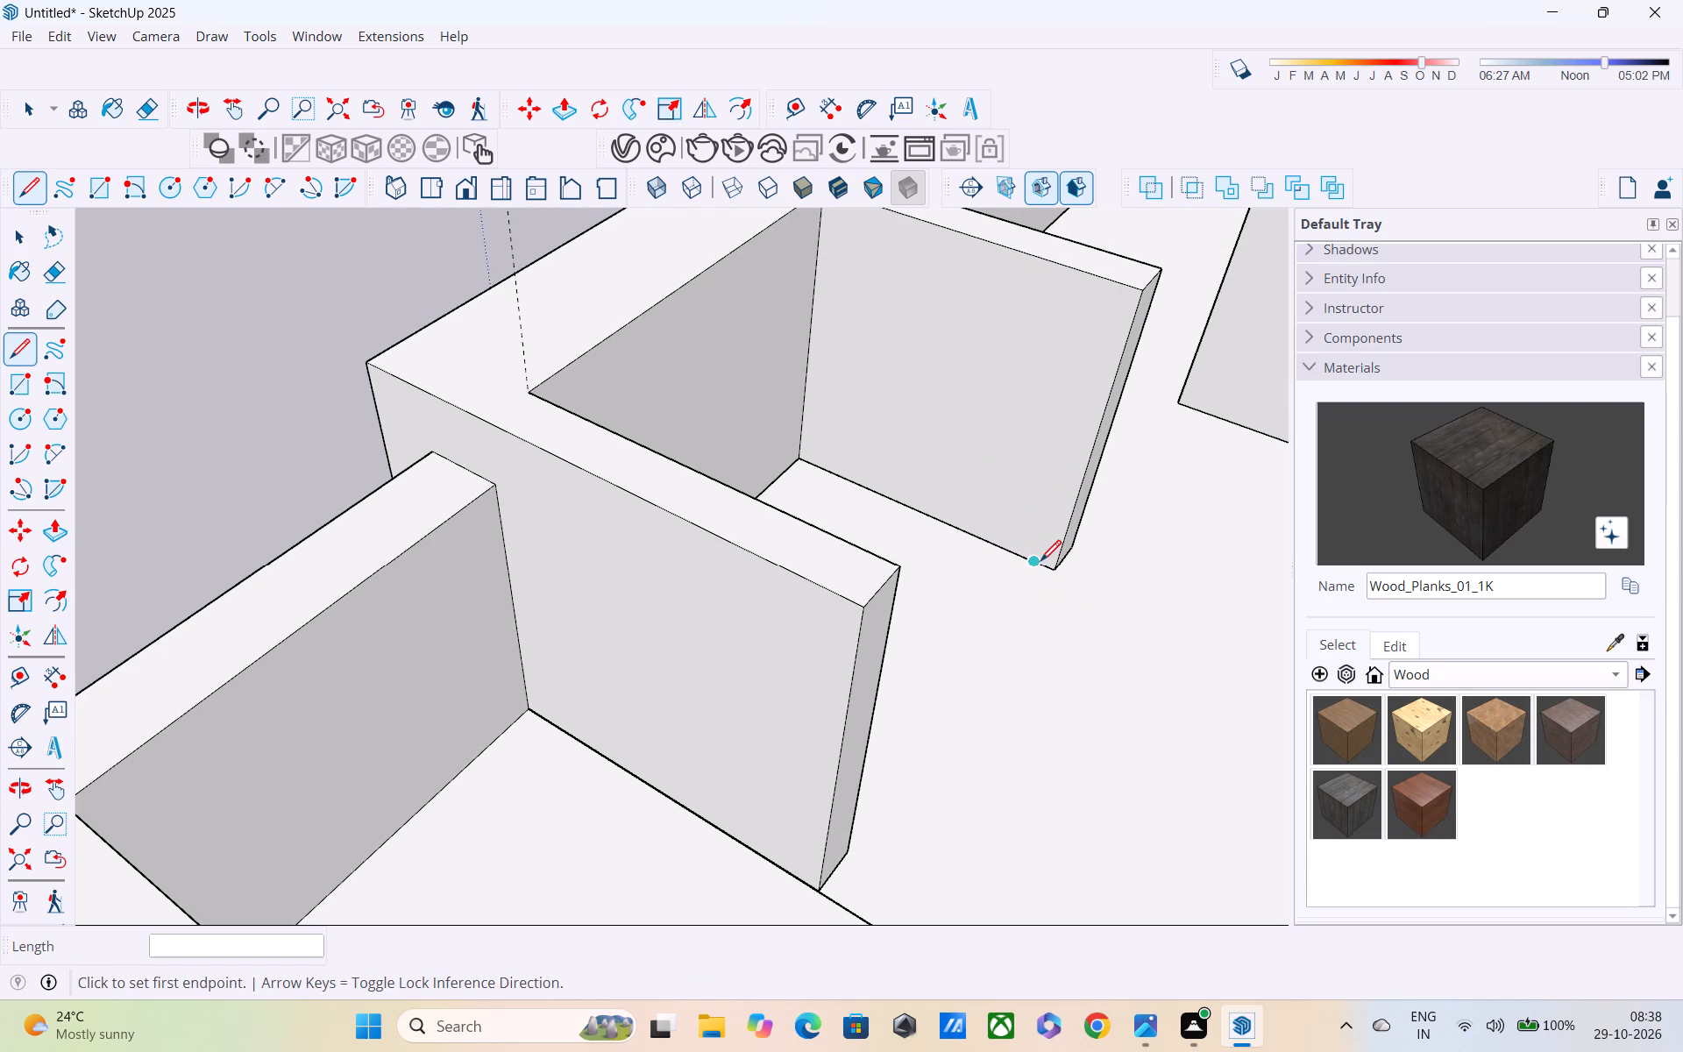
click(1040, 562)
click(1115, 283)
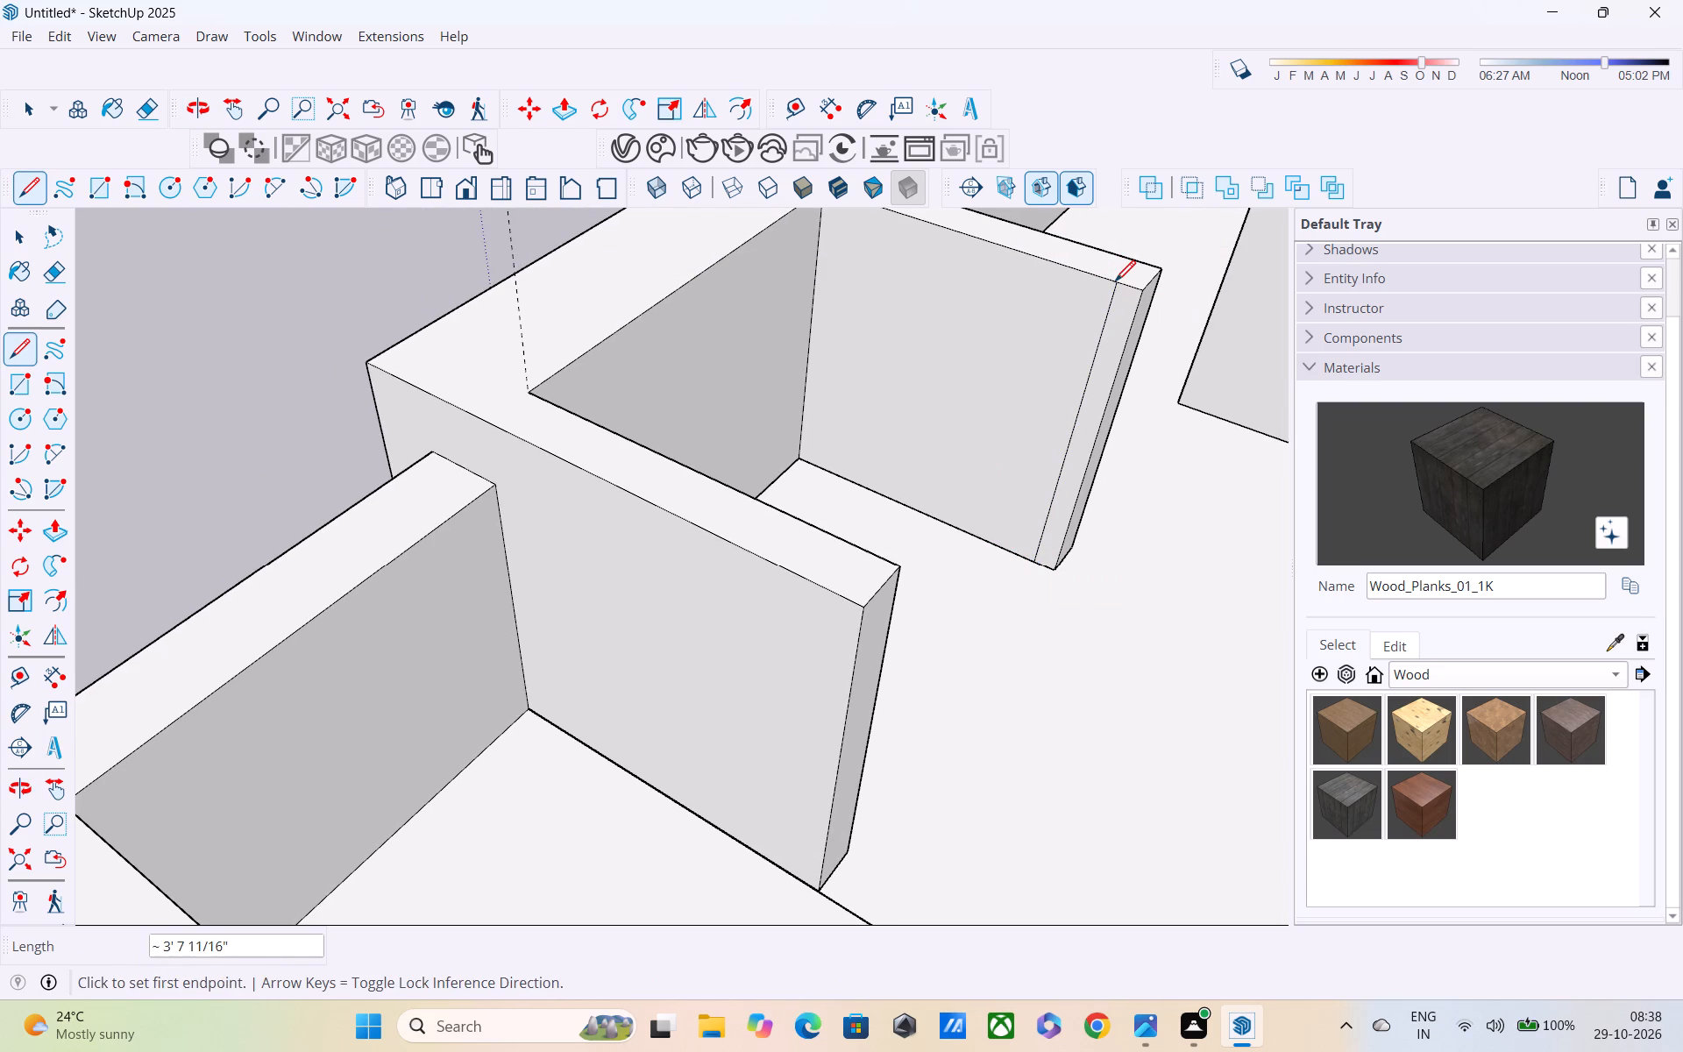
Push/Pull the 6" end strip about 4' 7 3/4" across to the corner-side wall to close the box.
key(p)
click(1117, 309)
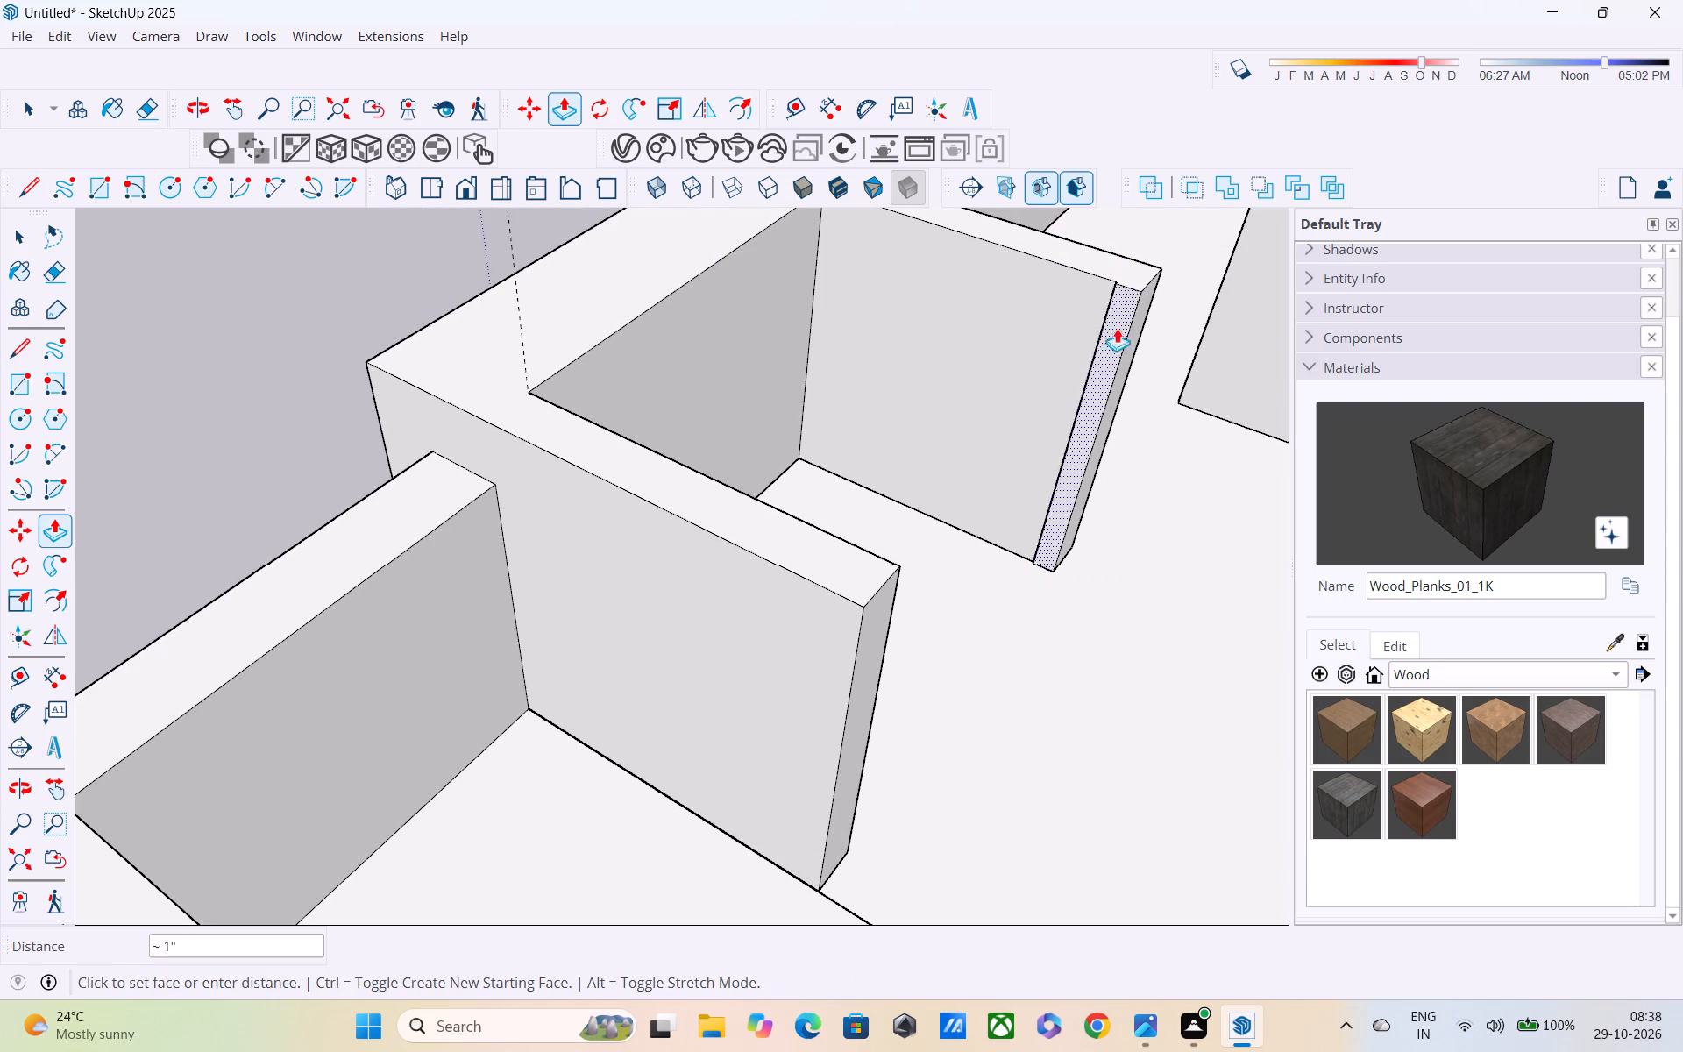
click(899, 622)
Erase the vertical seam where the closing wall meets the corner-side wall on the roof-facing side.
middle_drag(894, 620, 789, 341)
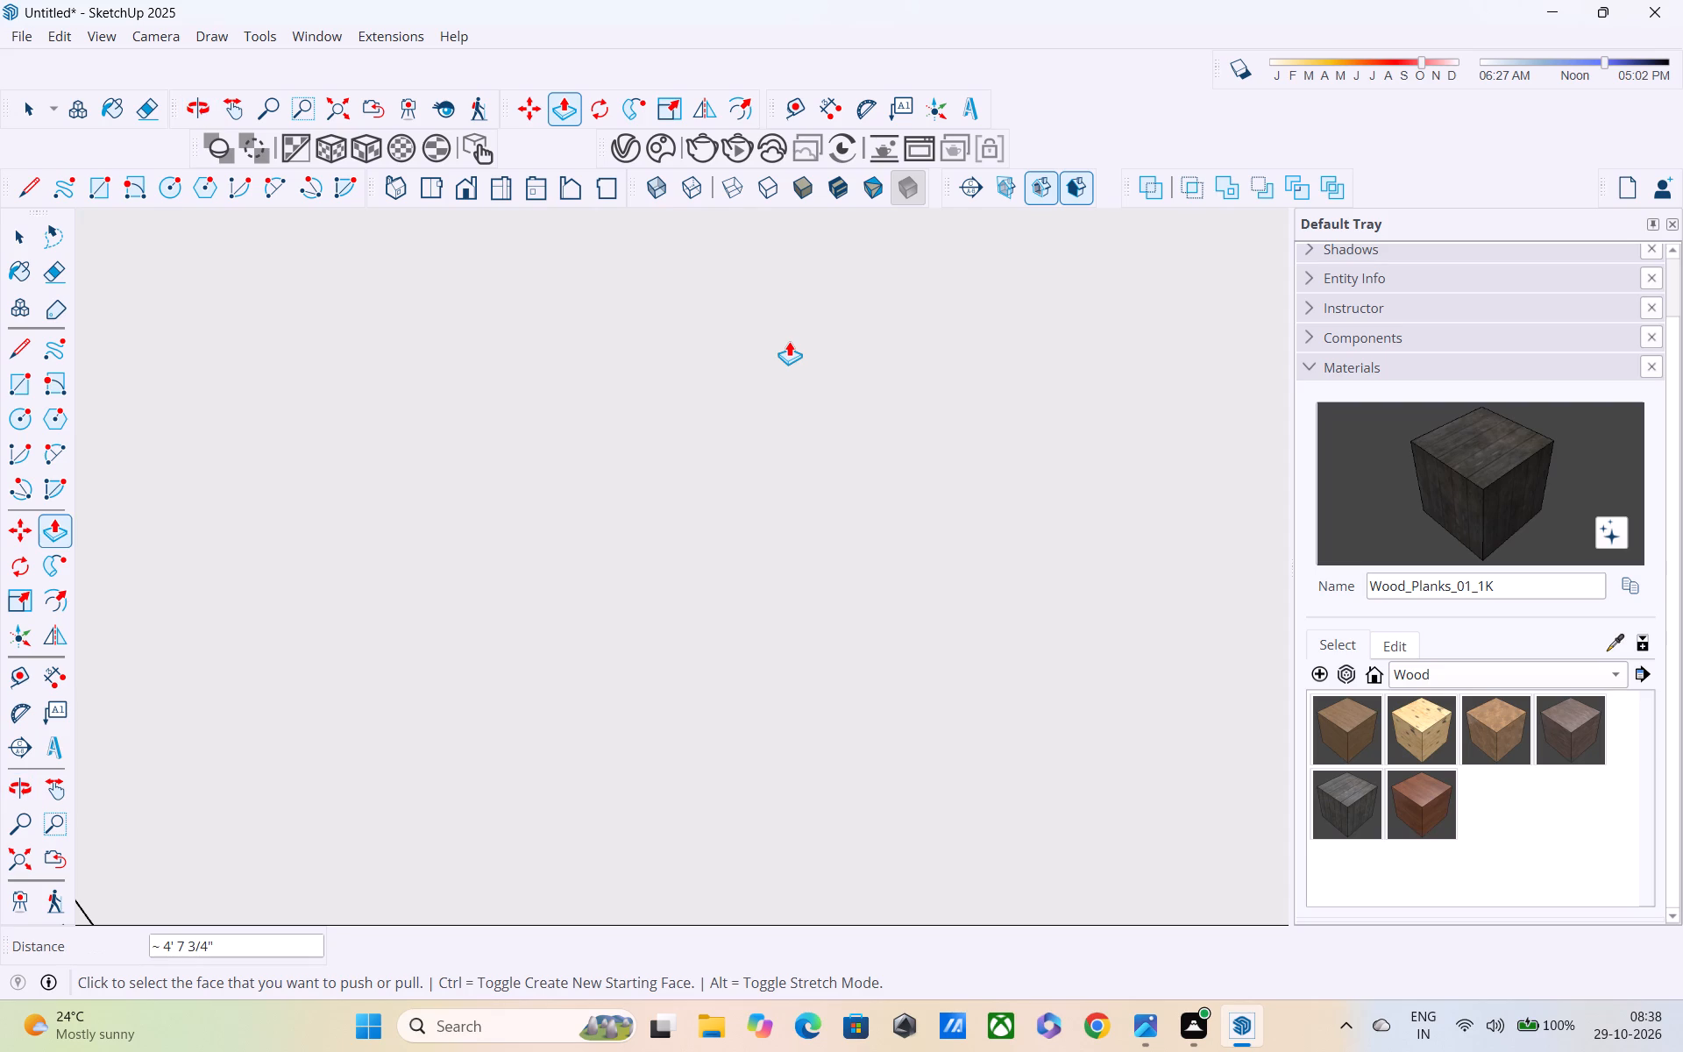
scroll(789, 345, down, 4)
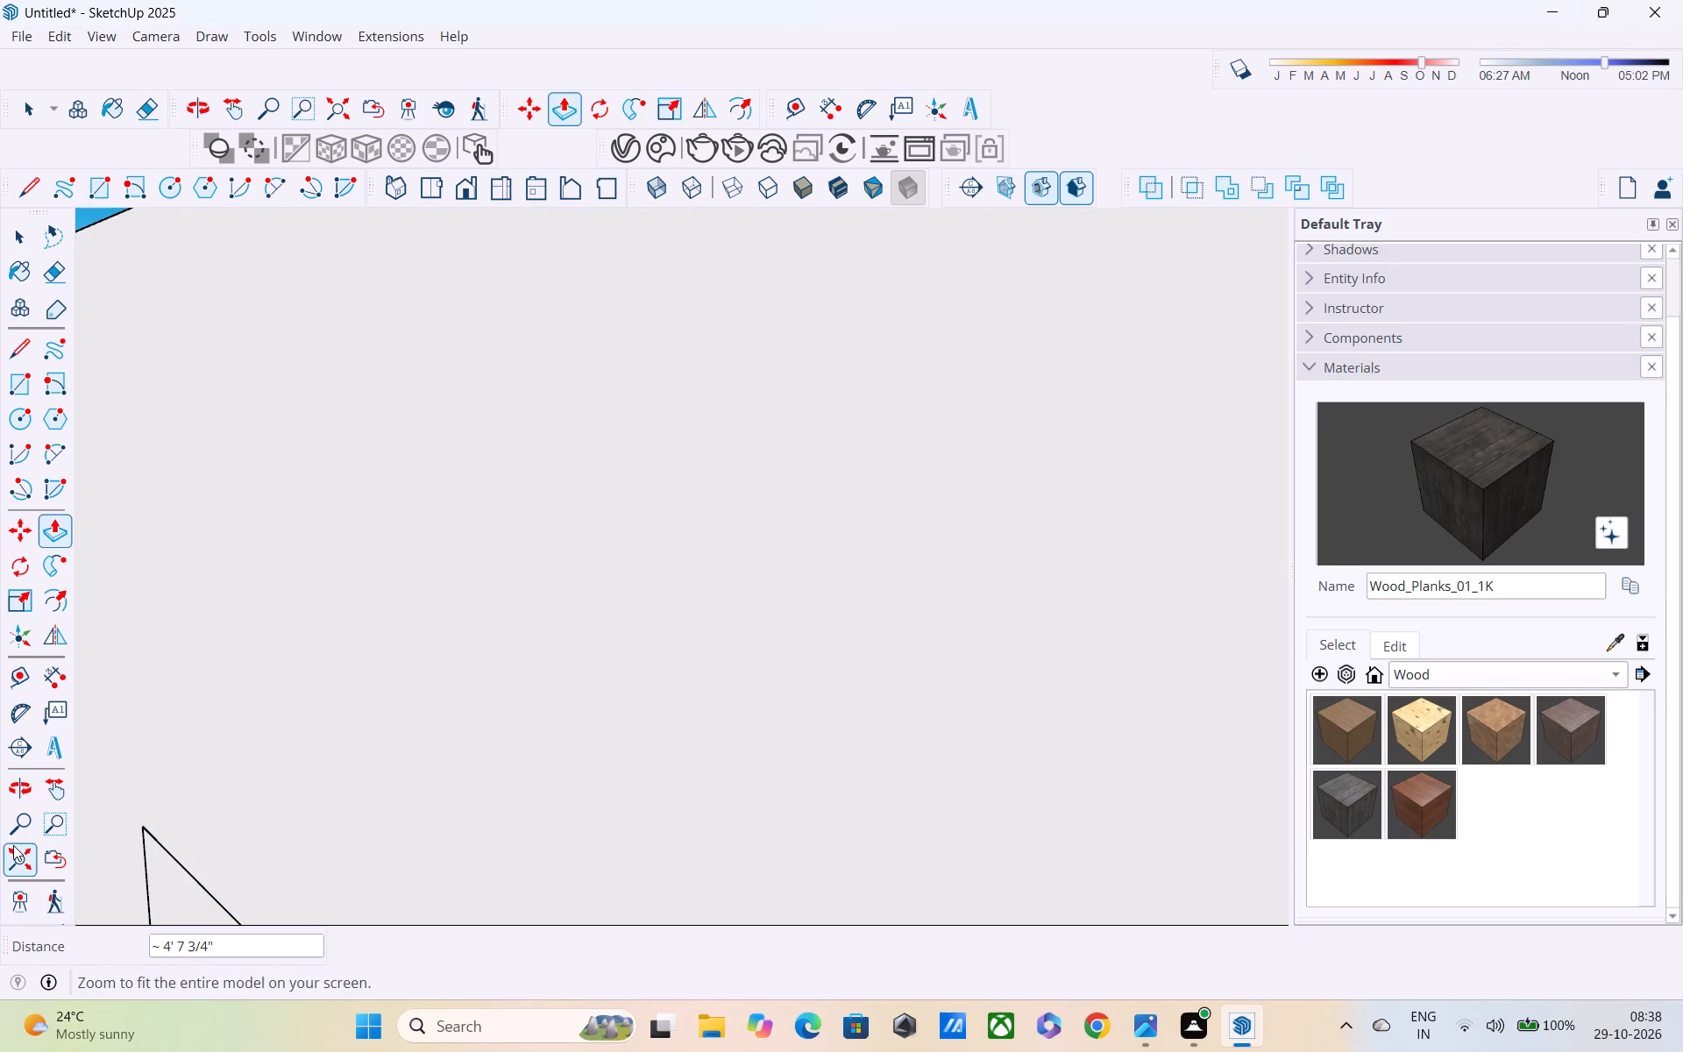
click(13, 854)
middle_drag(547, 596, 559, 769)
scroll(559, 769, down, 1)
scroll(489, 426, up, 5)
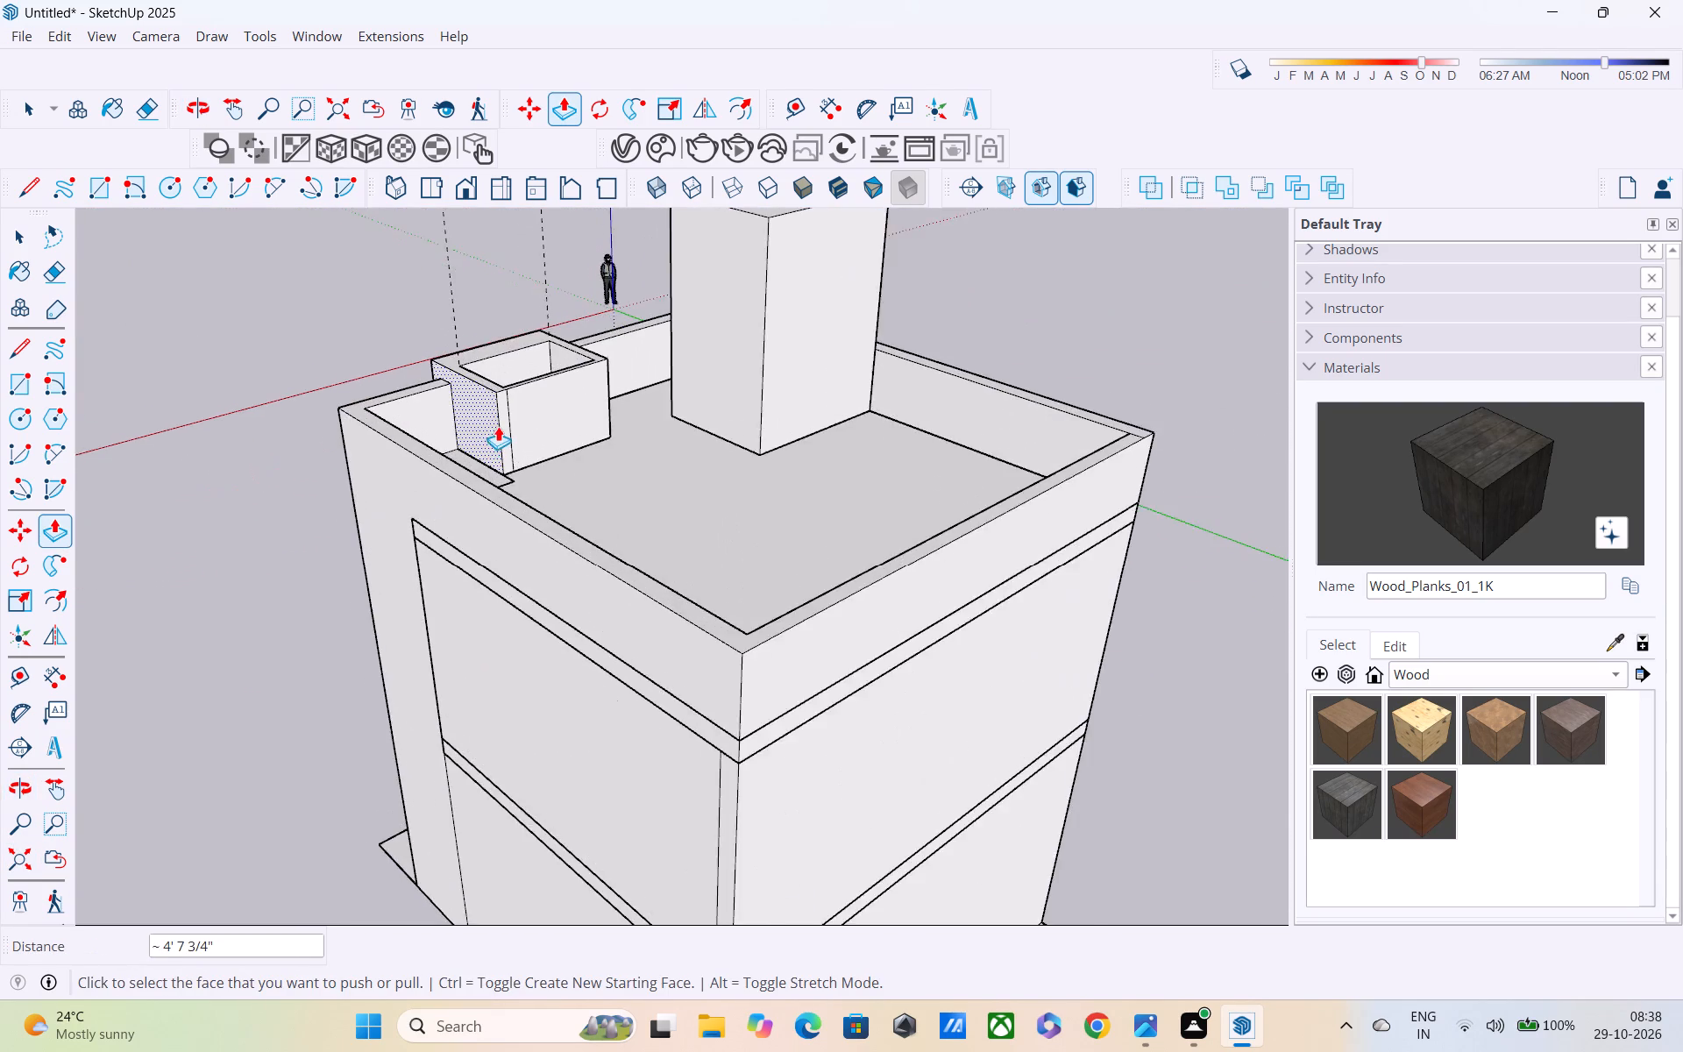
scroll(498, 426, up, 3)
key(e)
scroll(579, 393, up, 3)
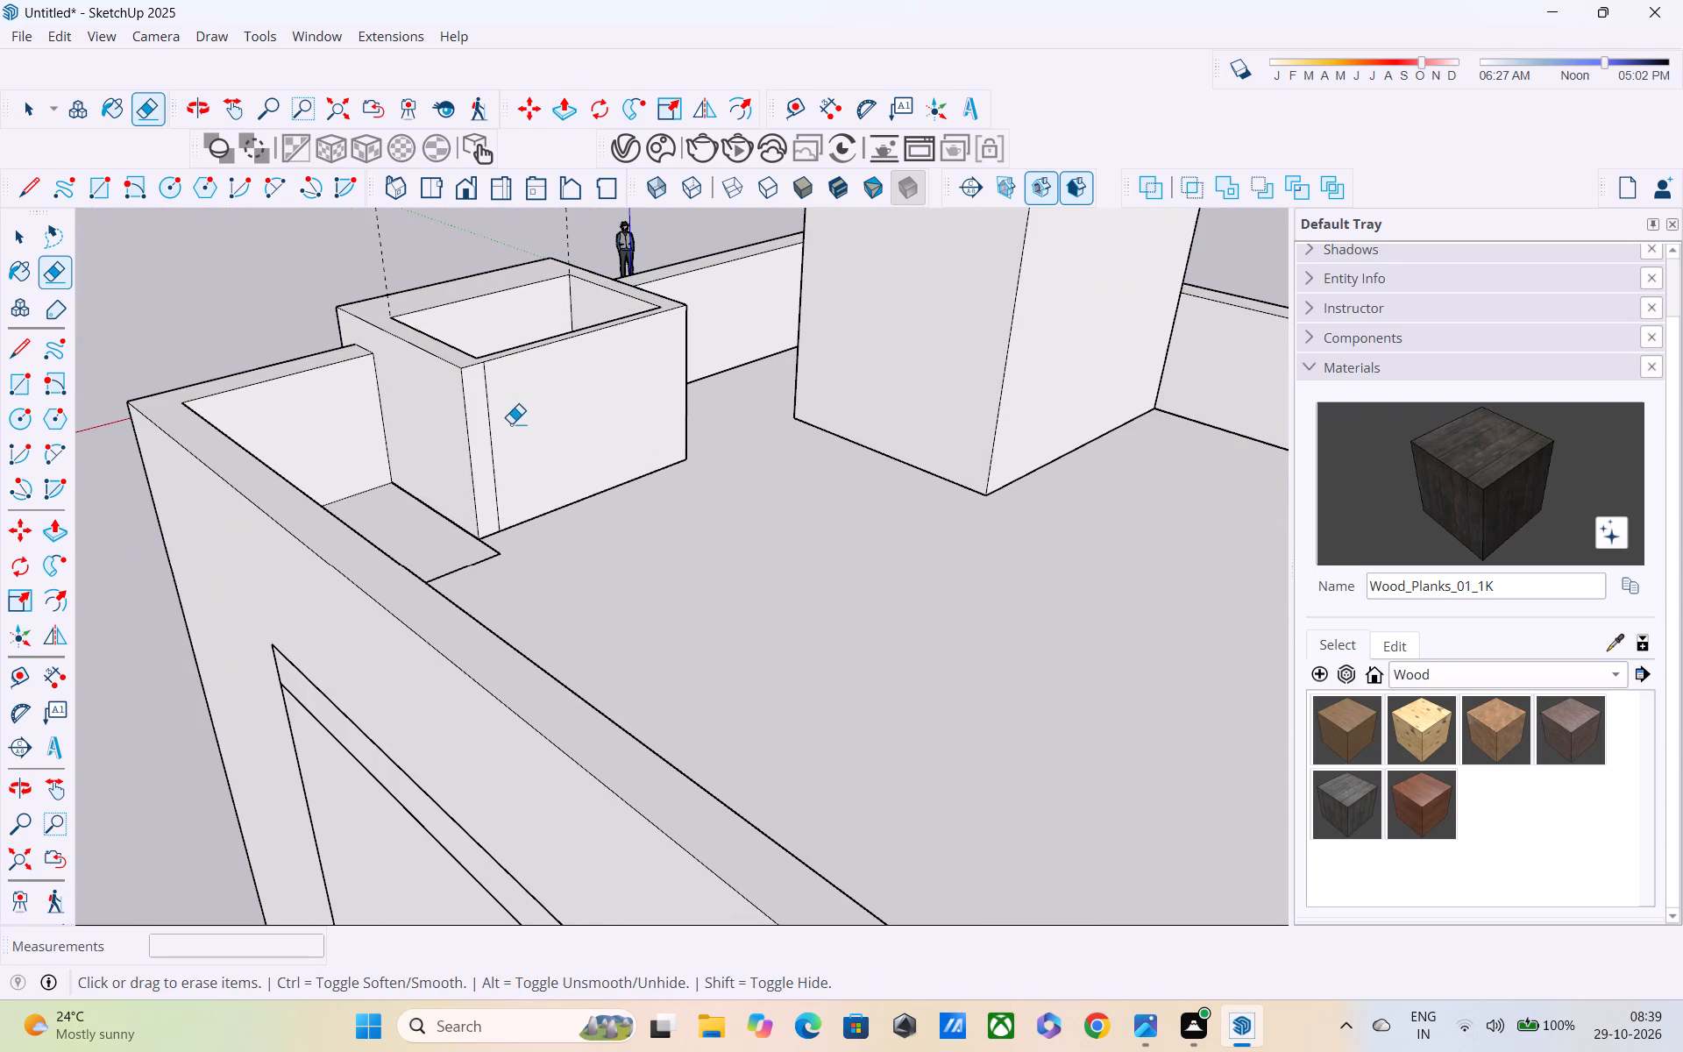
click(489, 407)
Examine the closed box behind the raised framed section from the front and from above.
middle_drag(496, 413, 1000, 505)
middle_drag(776, 476, 840, 494)
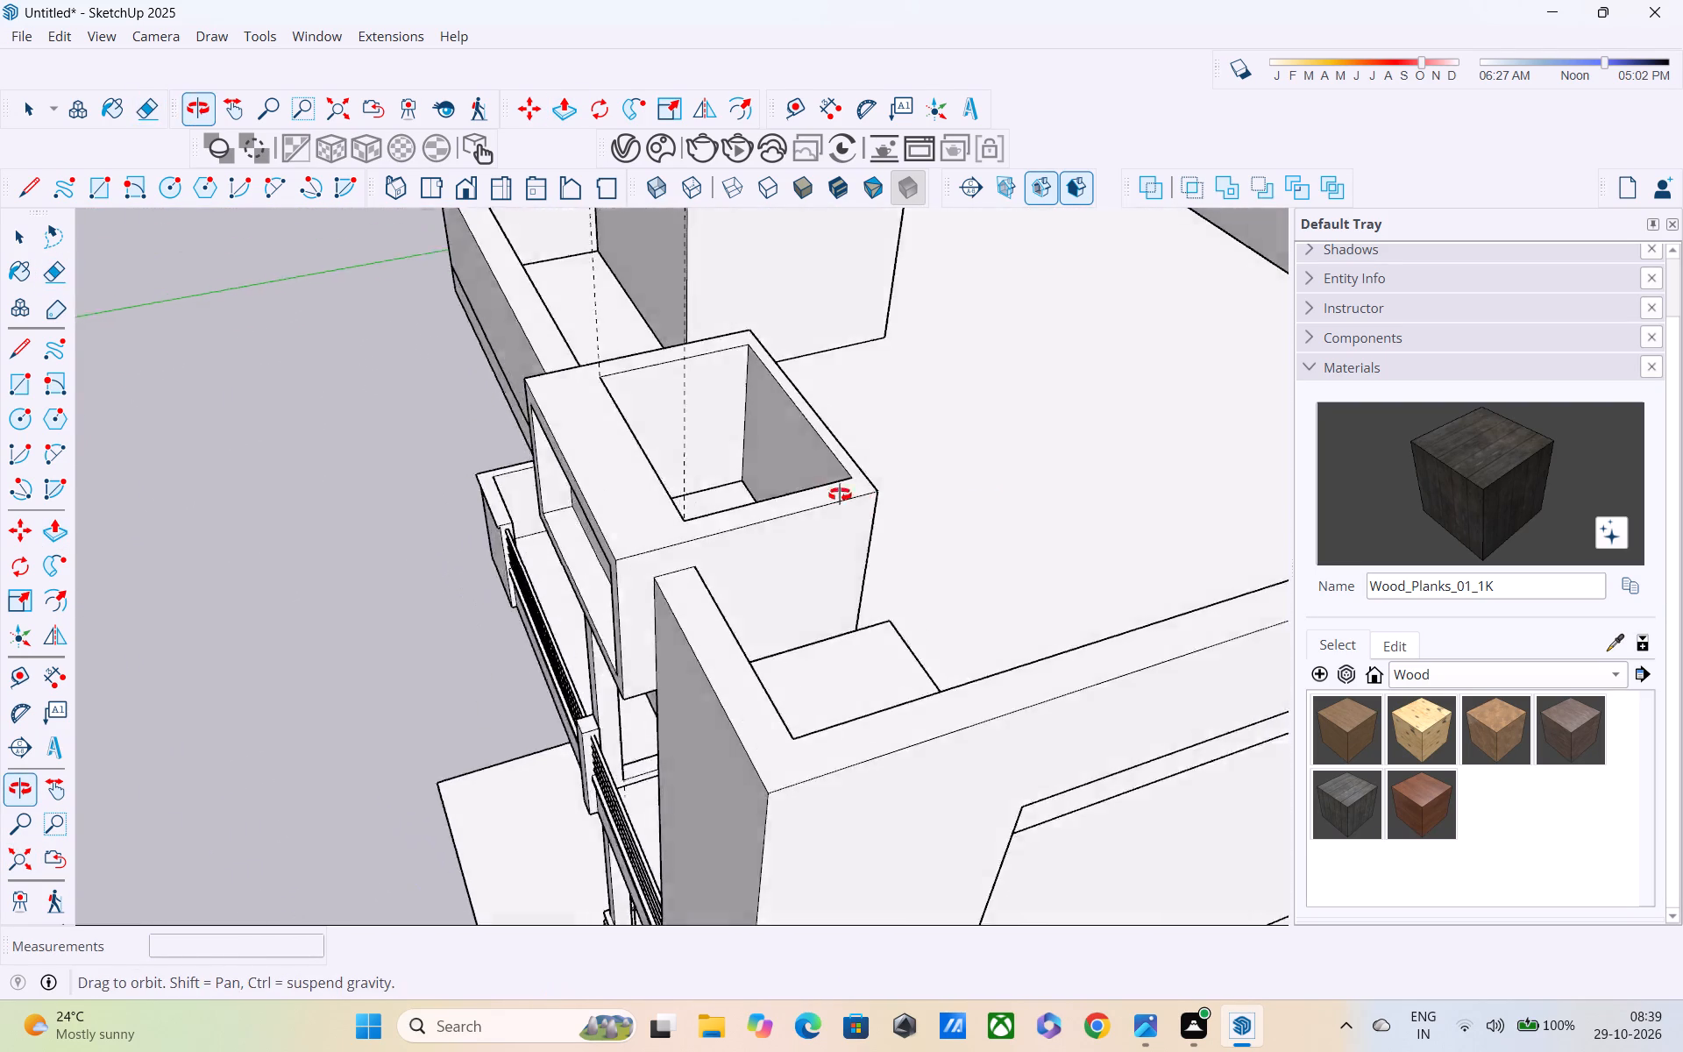
middle_drag(840, 494, 1119, 315)
middle_drag(941, 313, 959, 299)
scroll(959, 299, down, 2)
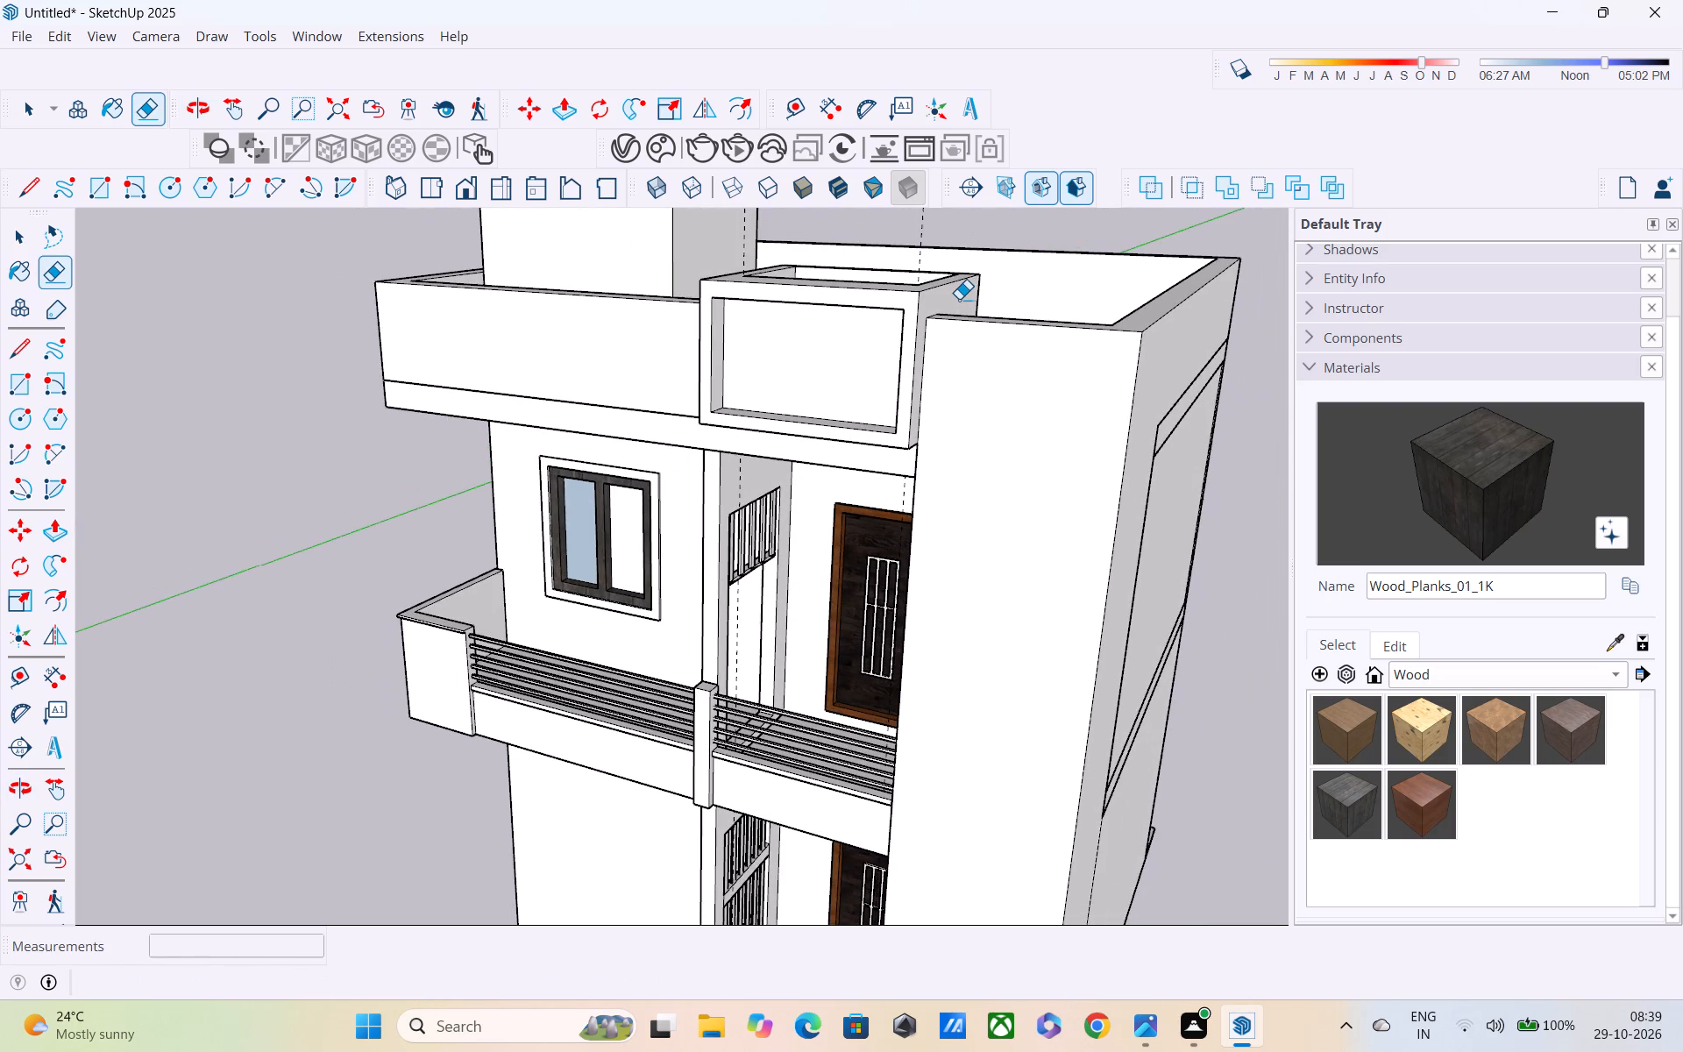
middle_drag(952, 302, 860, 625)
scroll(872, 421, up, 3)
middle_drag(856, 506, 775, 565)
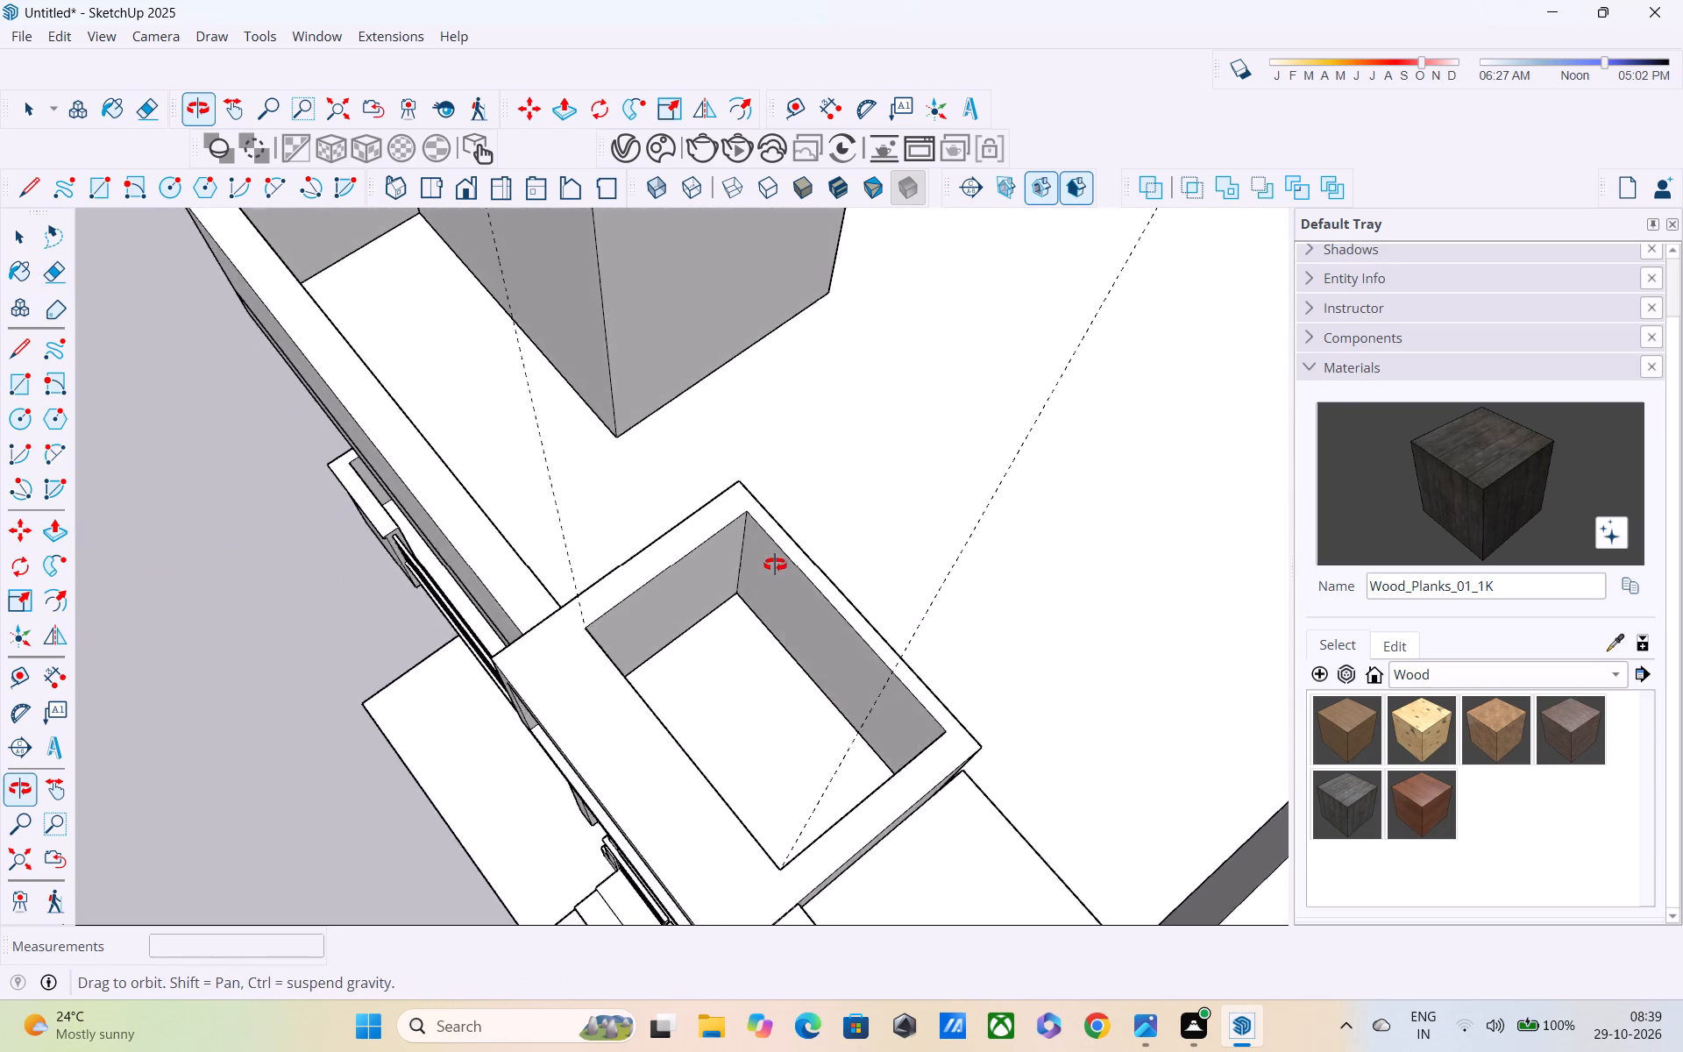
middle_drag(775, 565, 630, 371)
scroll(630, 371, up, 1)
middle_click(630, 371)
scroll(658, 321, up, 3)
scroll(670, 302, down, 4)
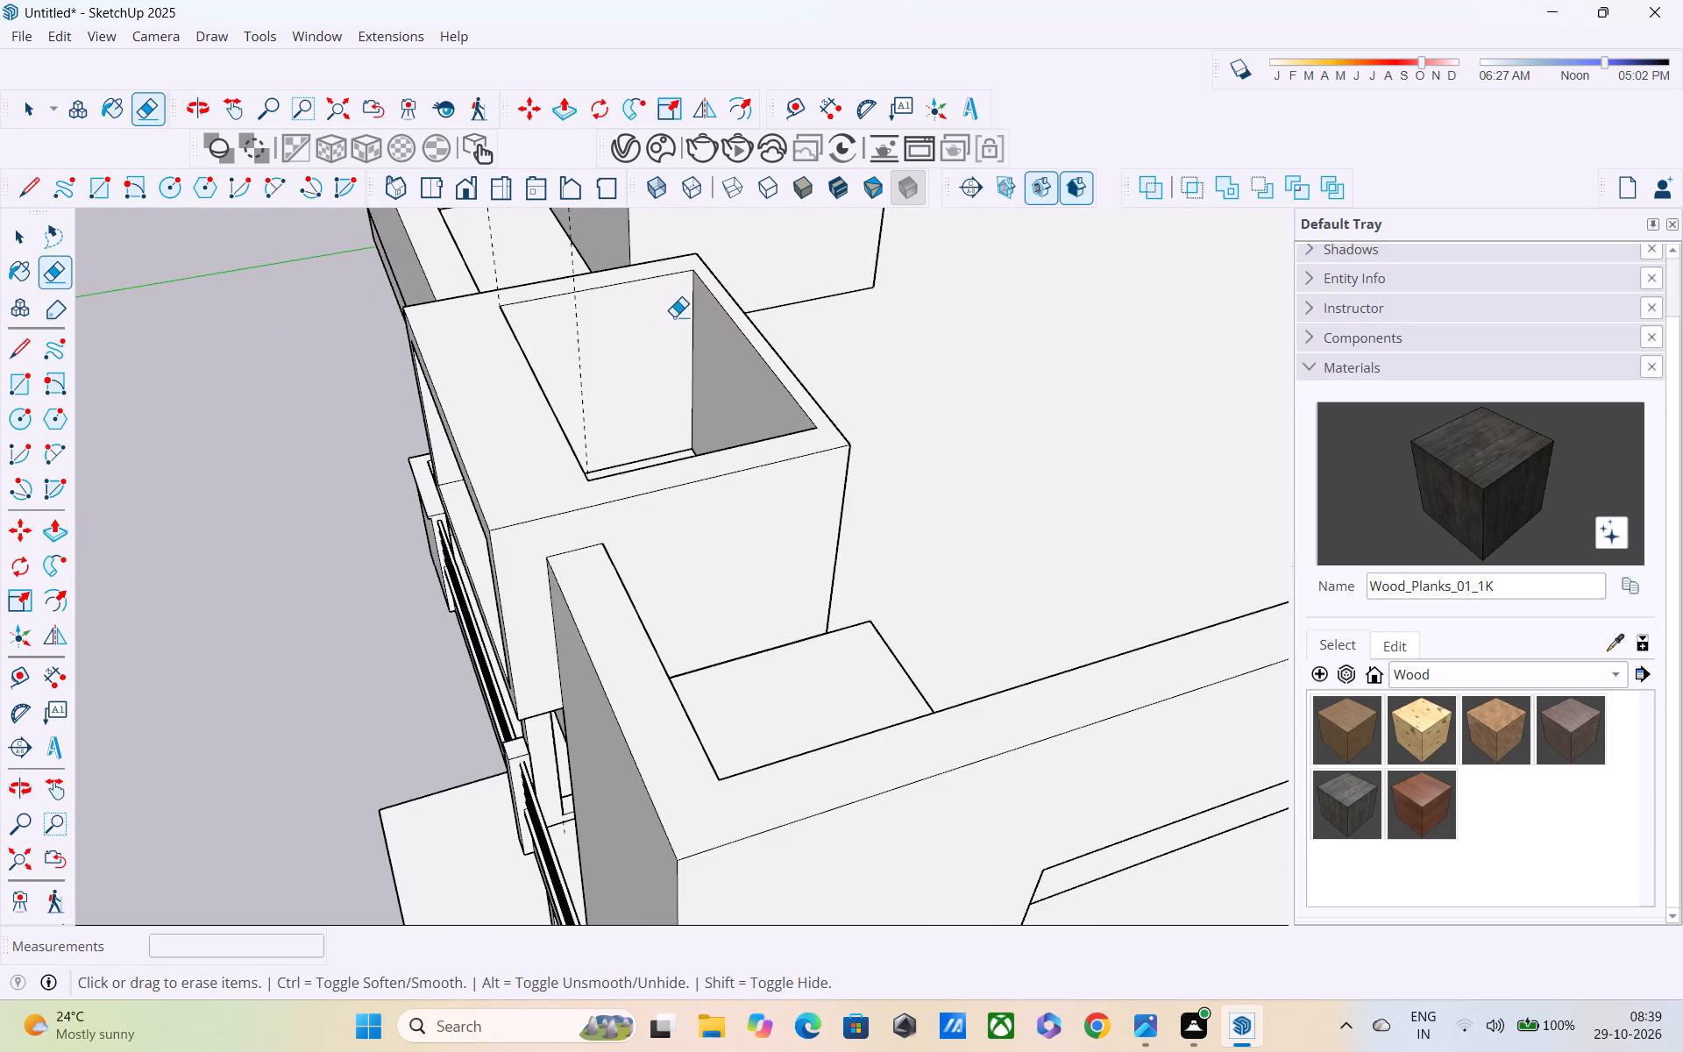
middle_drag(679, 336, 735, 518)
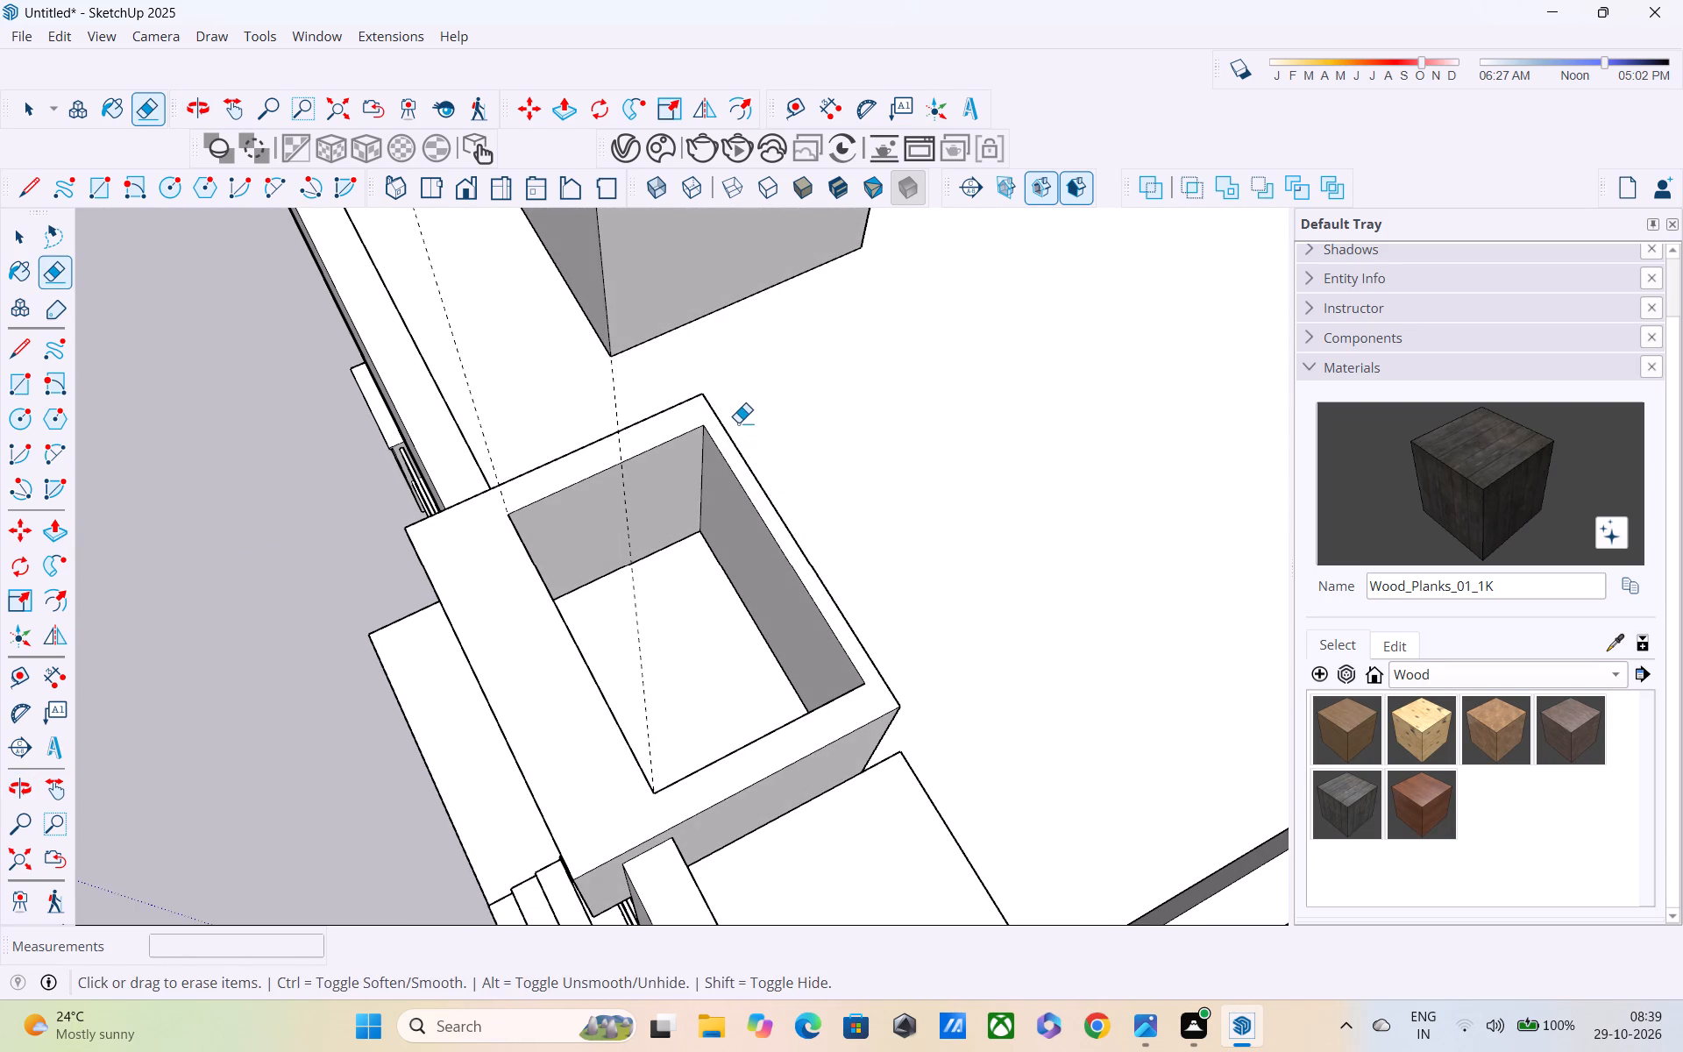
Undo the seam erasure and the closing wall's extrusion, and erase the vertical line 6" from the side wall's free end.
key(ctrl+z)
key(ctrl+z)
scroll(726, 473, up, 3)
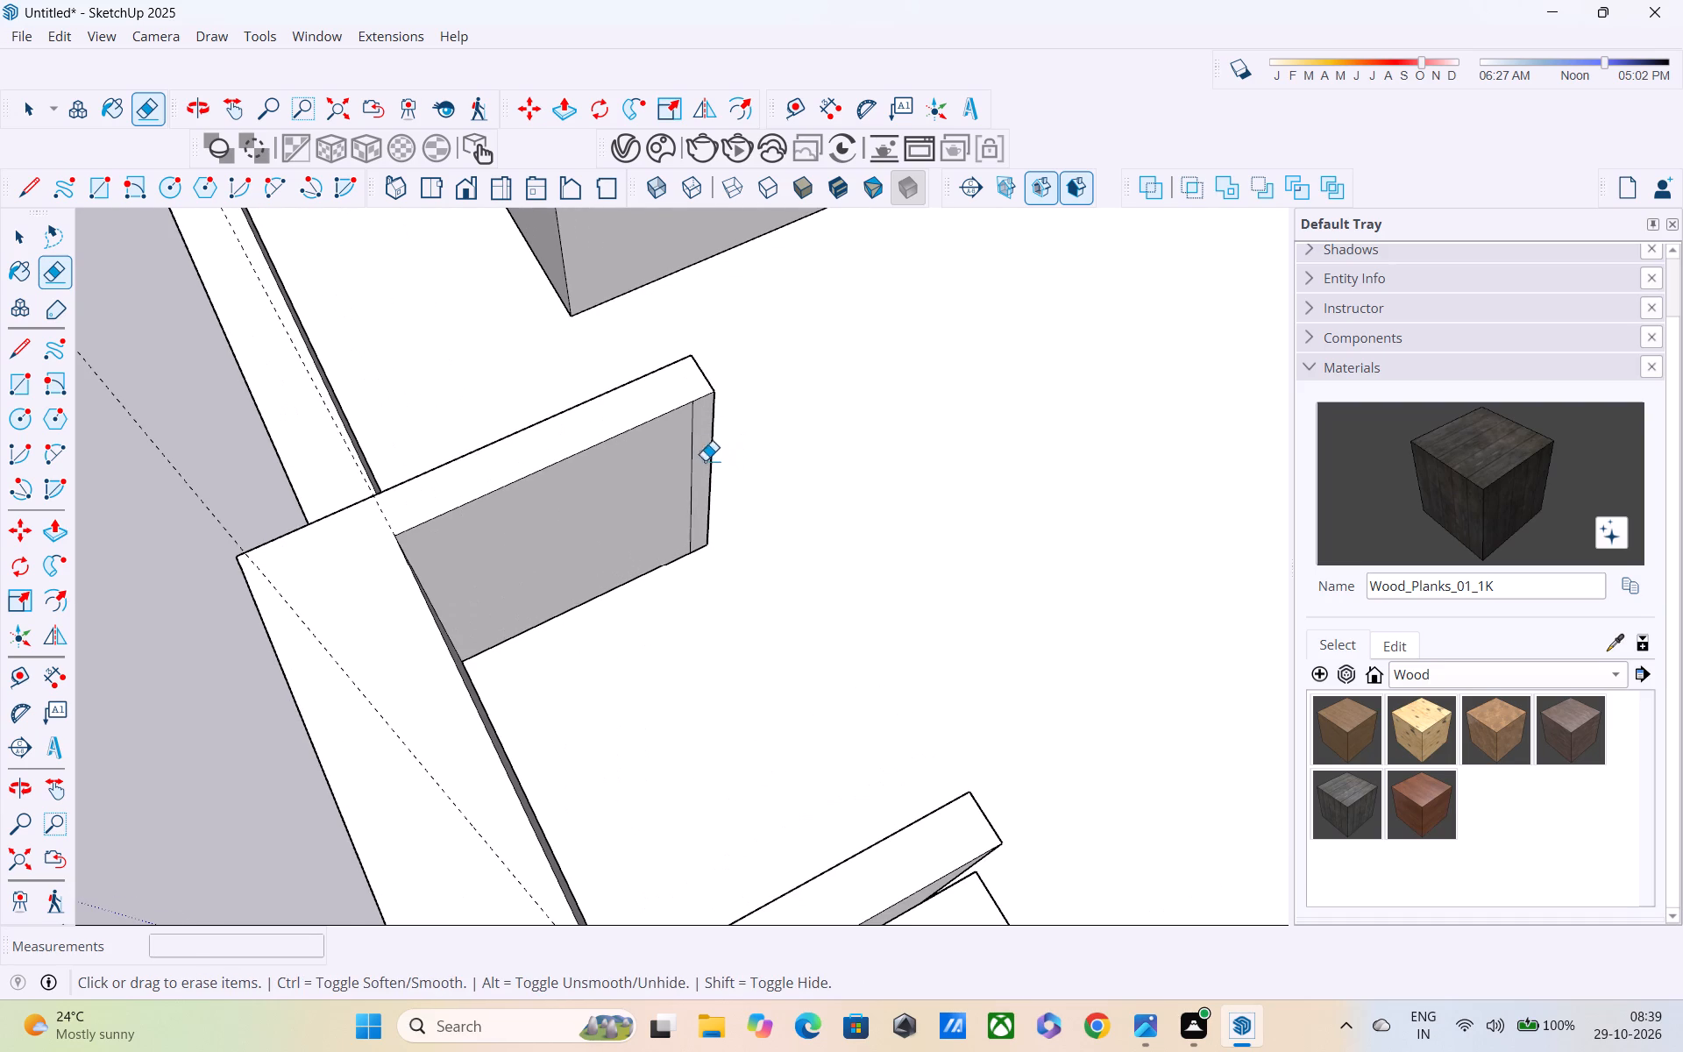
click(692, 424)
Examine the raised framed section, its side walls and the front parapet from the façade and the balcony corner.
middle_drag(693, 486, 546, 403)
scroll(545, 406, down, 3)
middle_drag(585, 399, 834, 296)
scroll(842, 289, up, 1)
scroll(843, 288, down, 2)
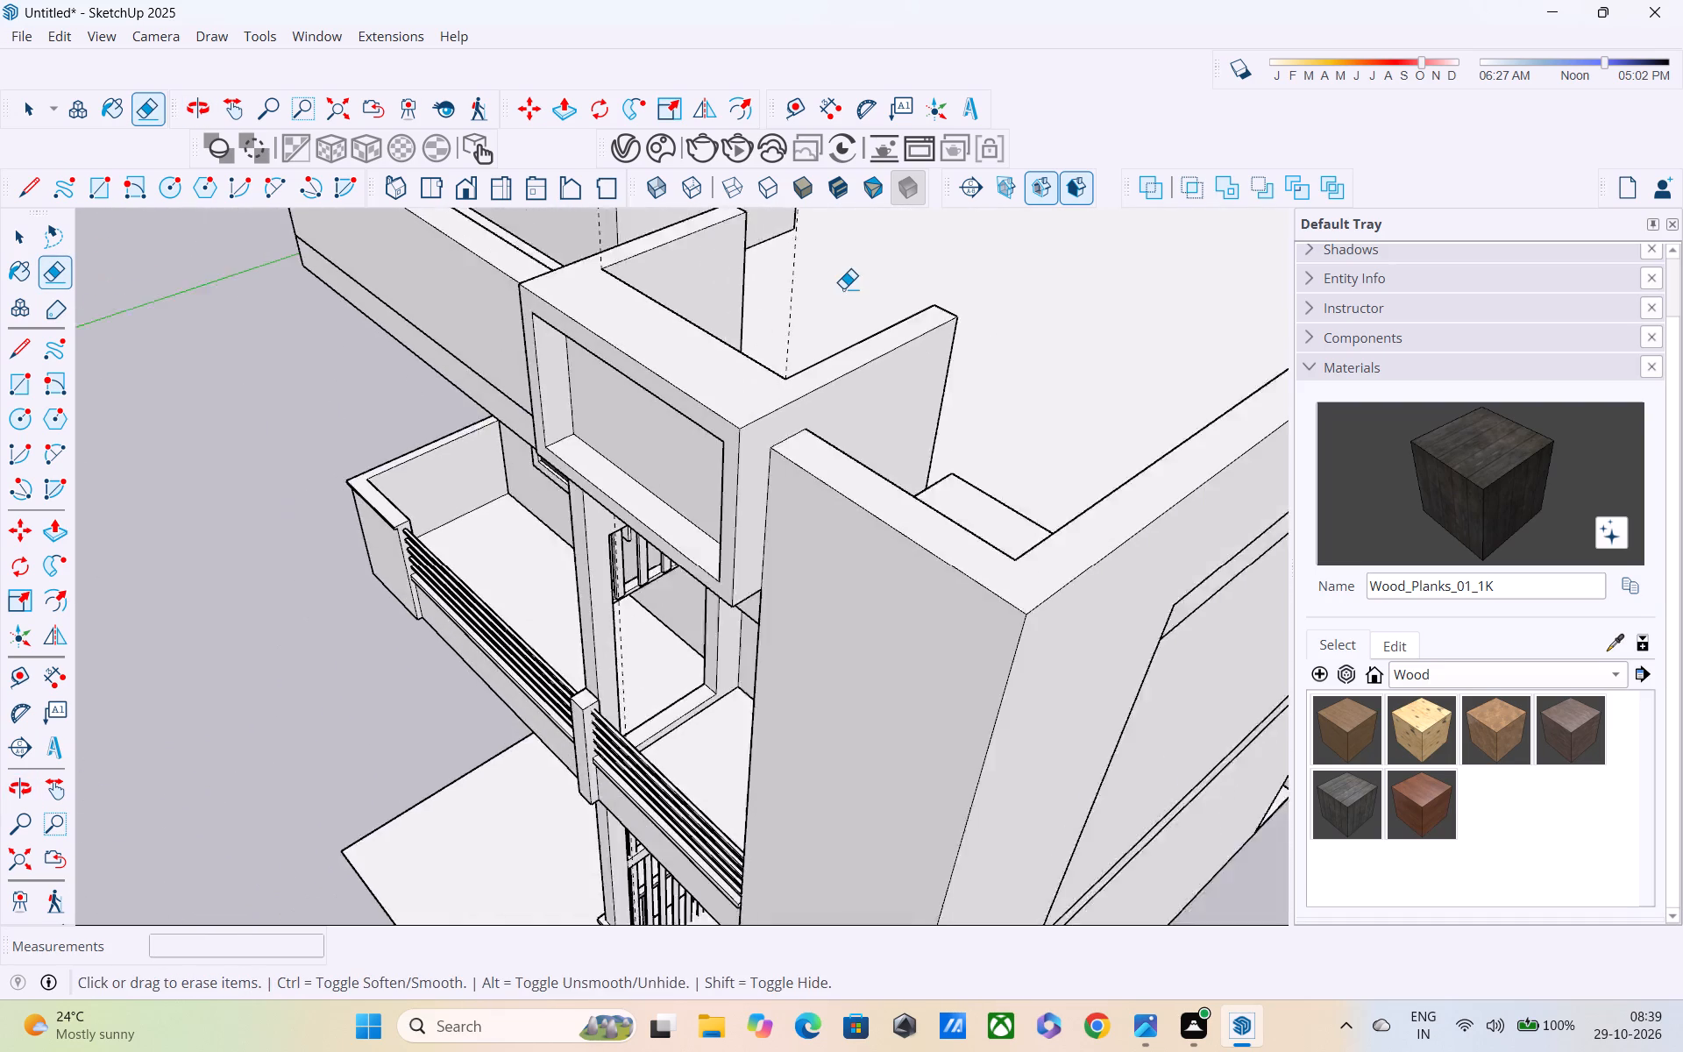
scroll(843, 288, down, 3)
middle_drag(793, 331, 903, 192)
scroll(900, 195, up, 1)
scroll(897, 201, down, 5)
scroll(827, 289, down, 1)
shift+middle_drag(820, 303, 806, 551)
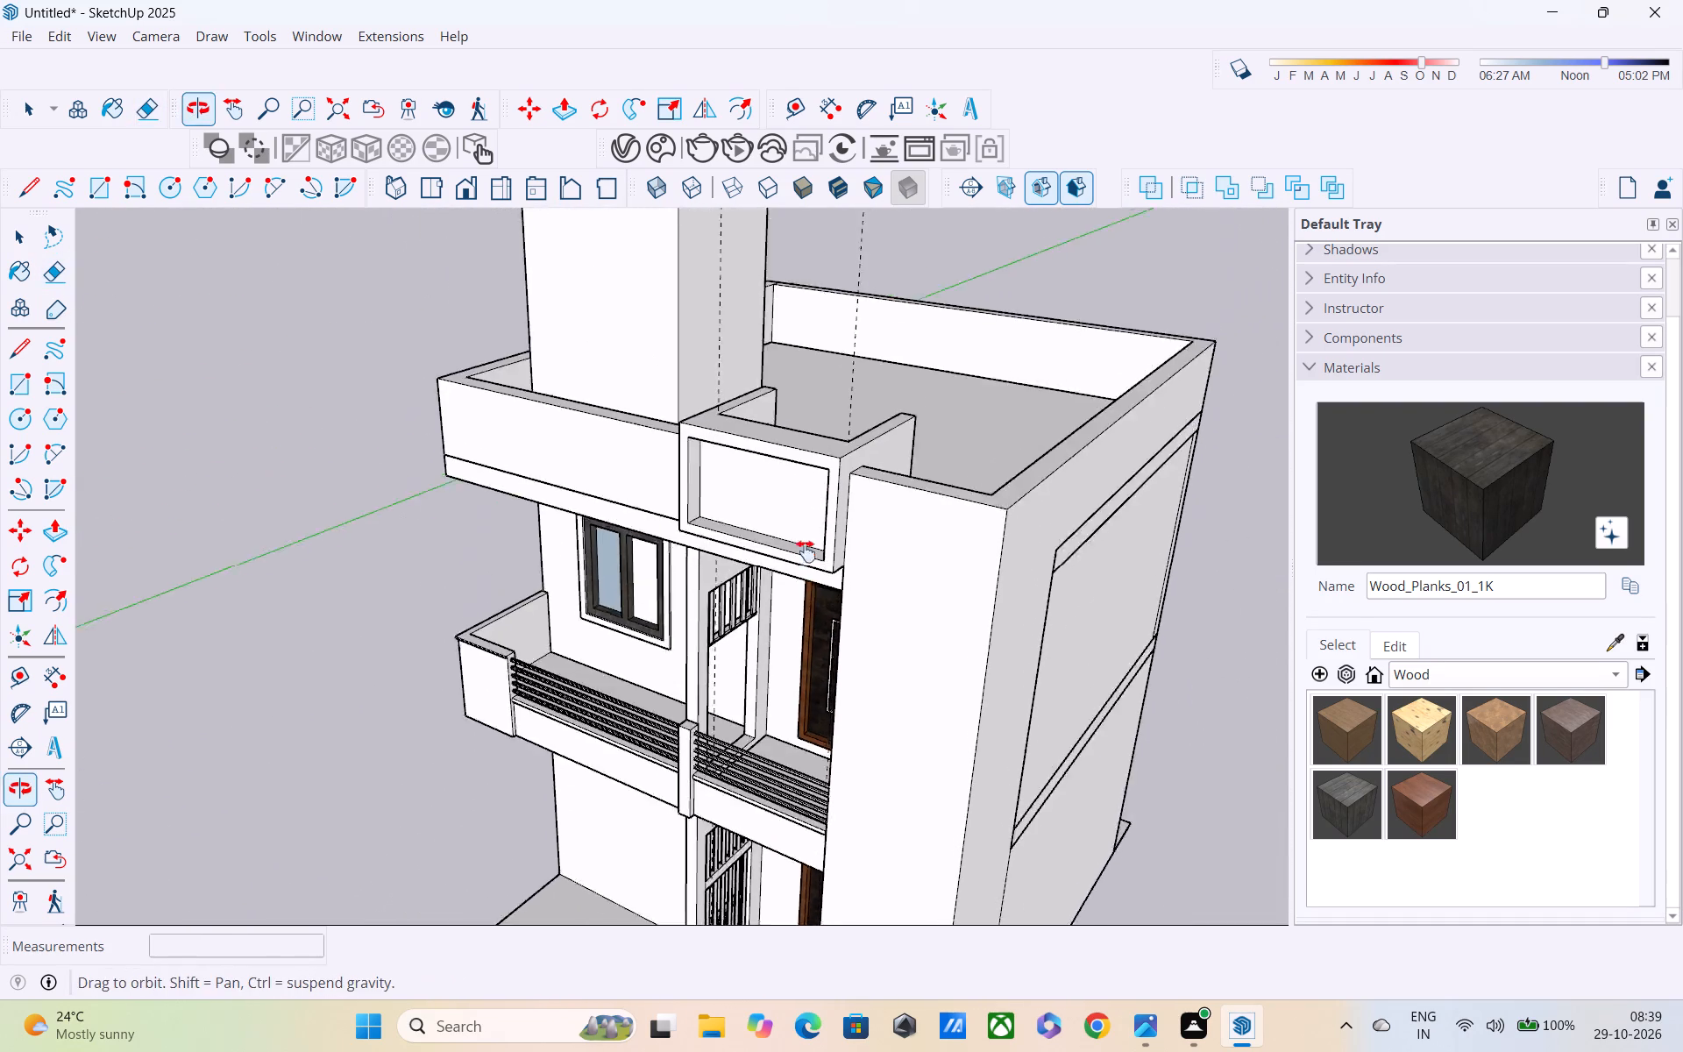
shift+middle_drag(806, 551, 792, 627)
middle_drag(744, 600, 1005, 496)
scroll(991, 474, up, 2)
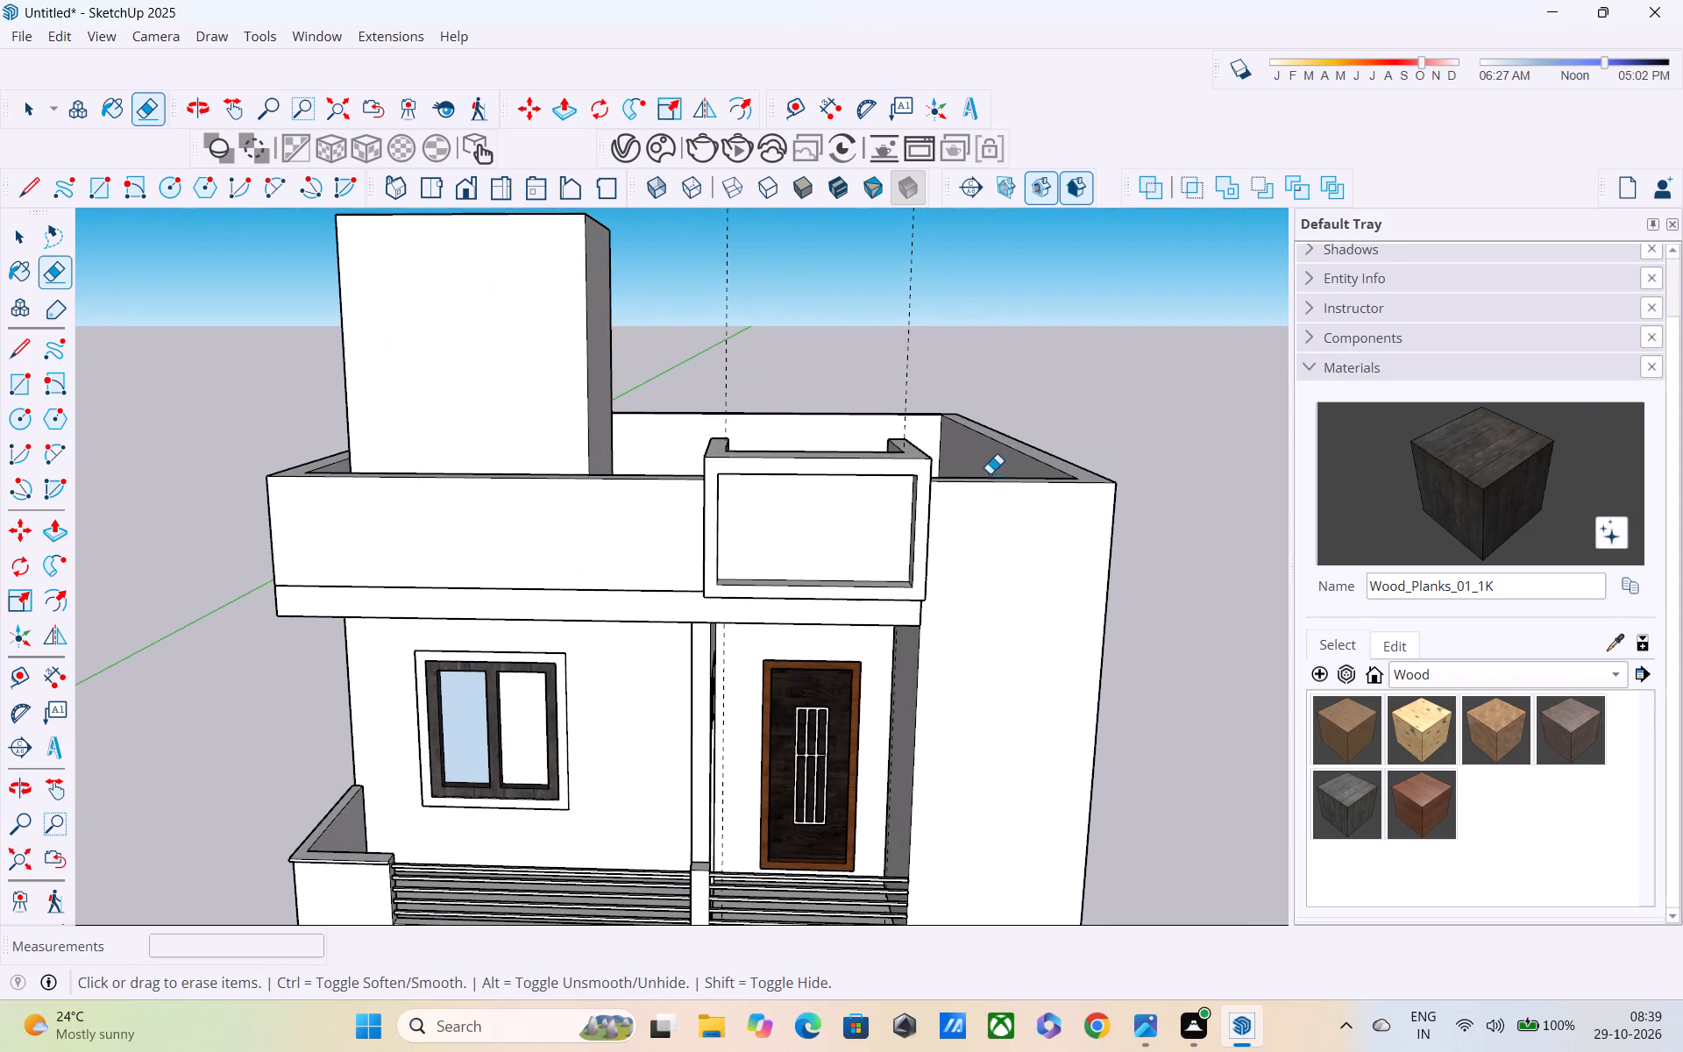
middle_drag(990, 473, 1394, 440)
scroll(1207, 437, down, 4)
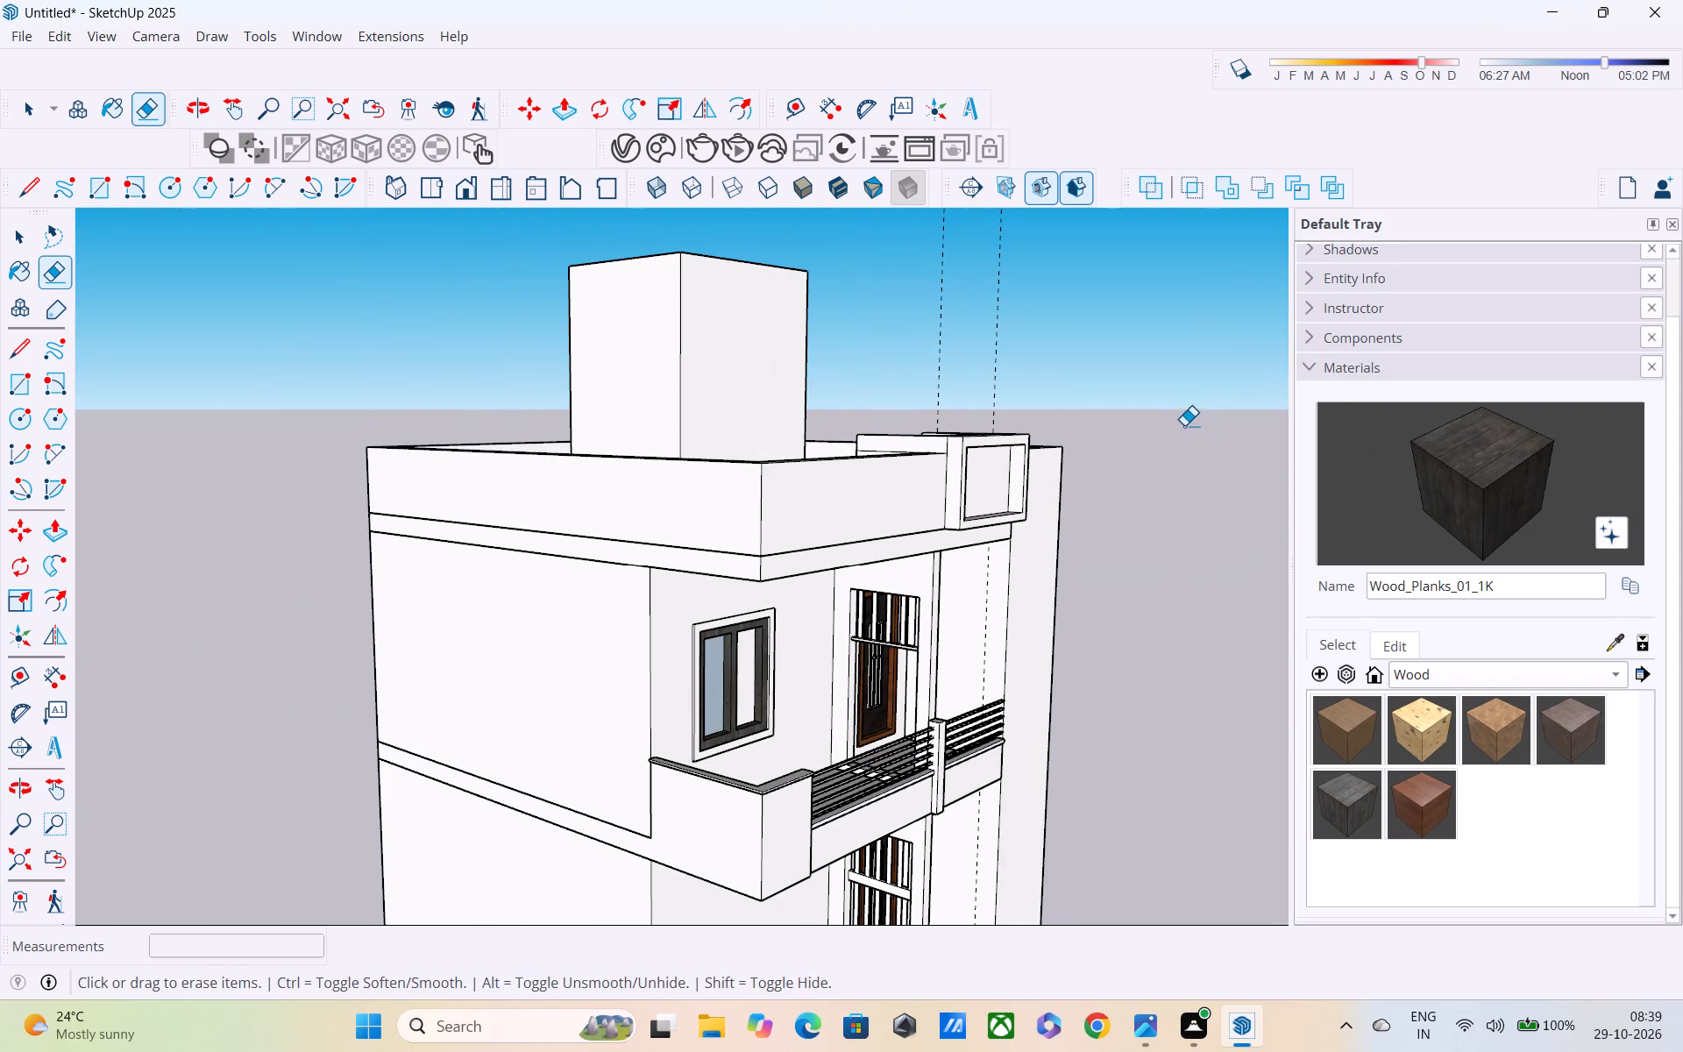
key(space)
scroll(1111, 374, down, 1)
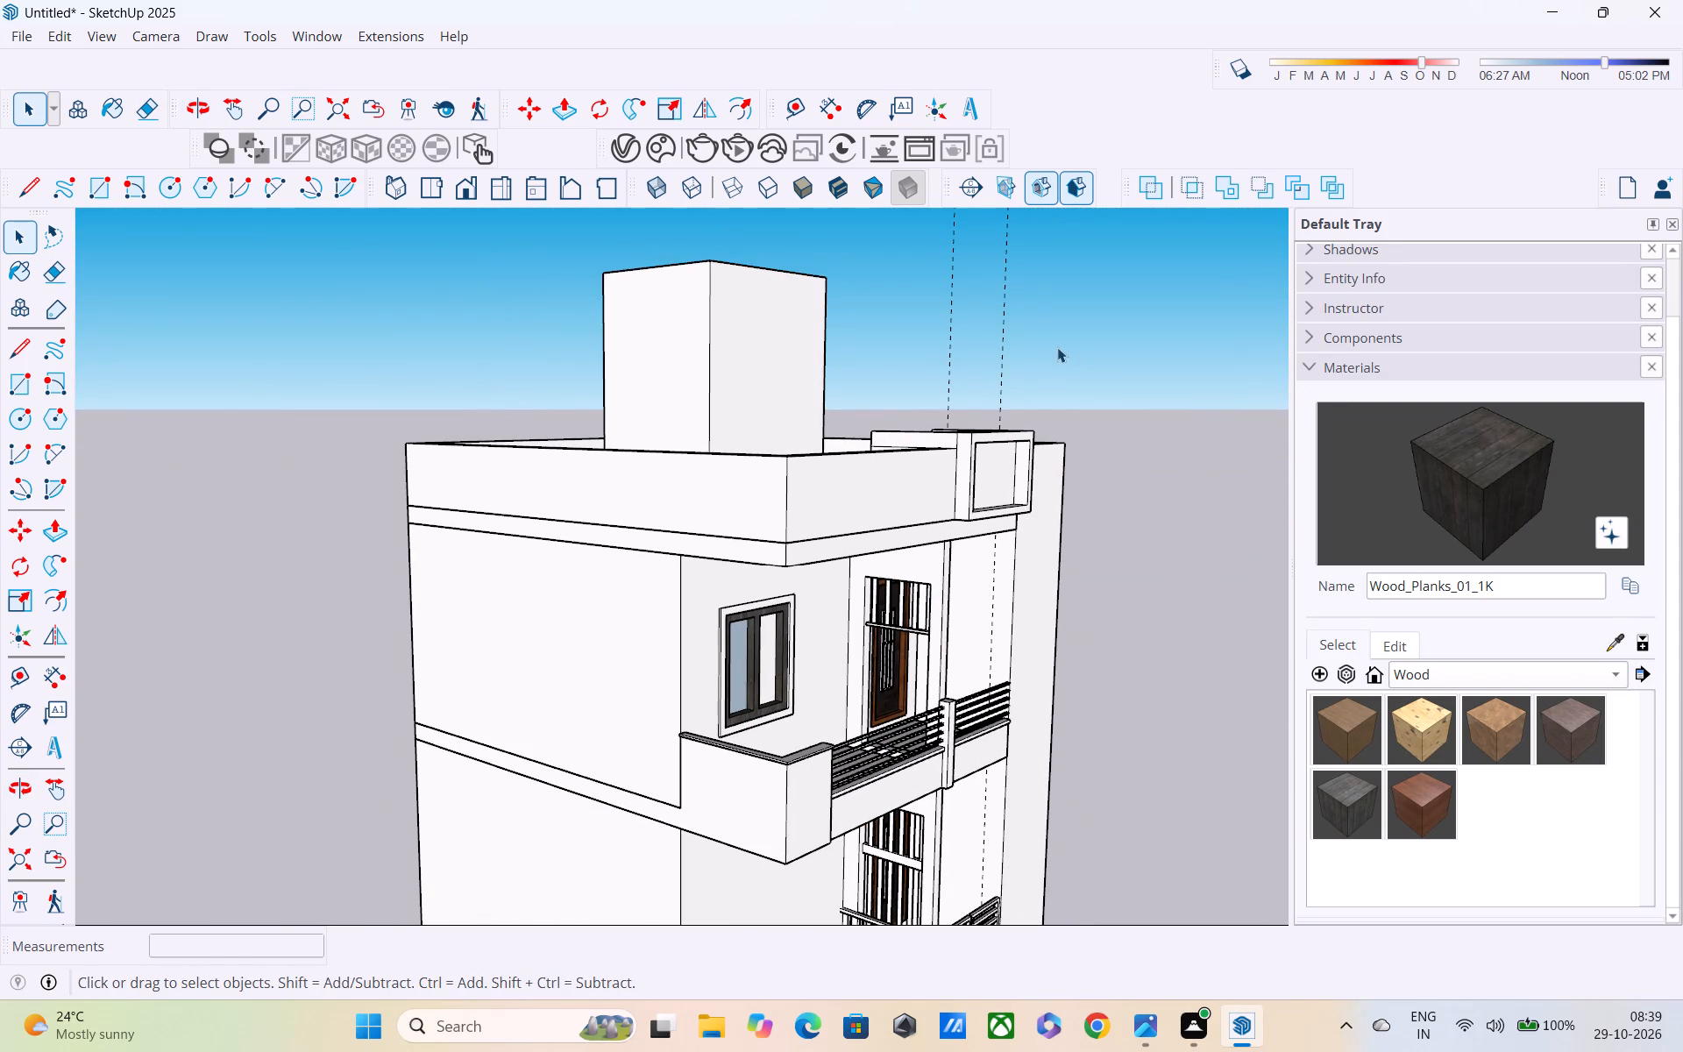
scroll(829, 385, up, 2)
middle_drag(782, 420, 681, 377)
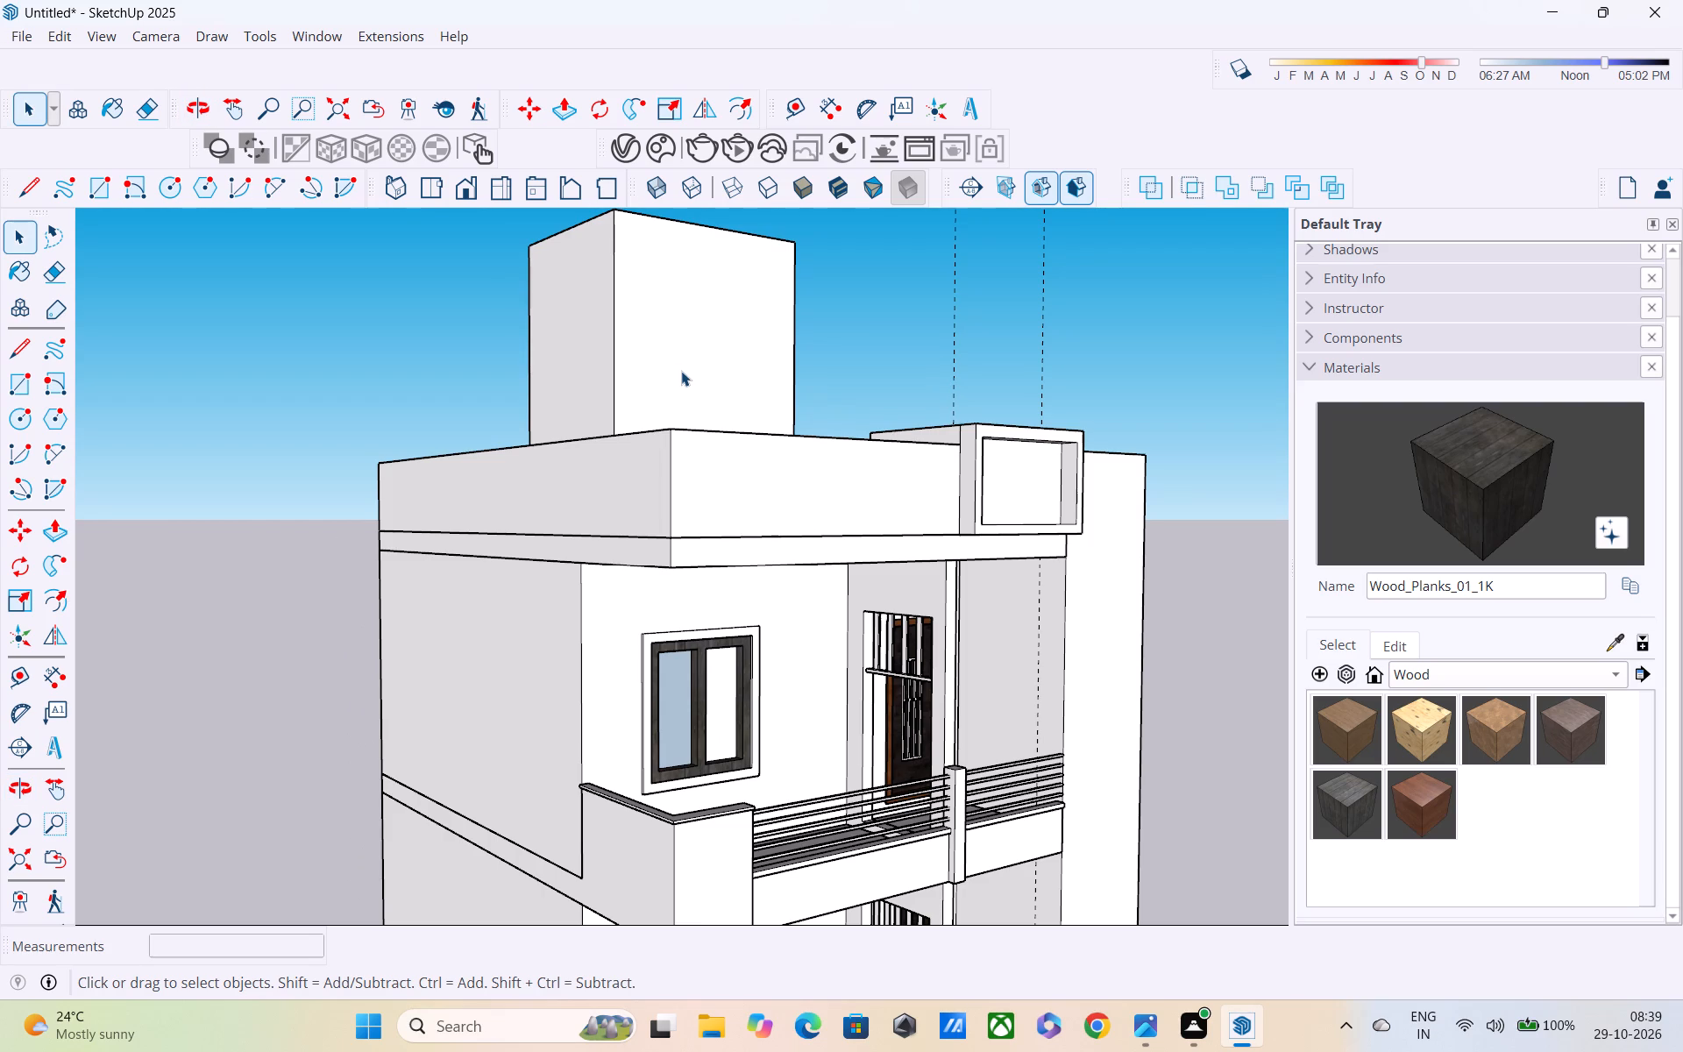
middle_drag(679, 367, 560, 379)
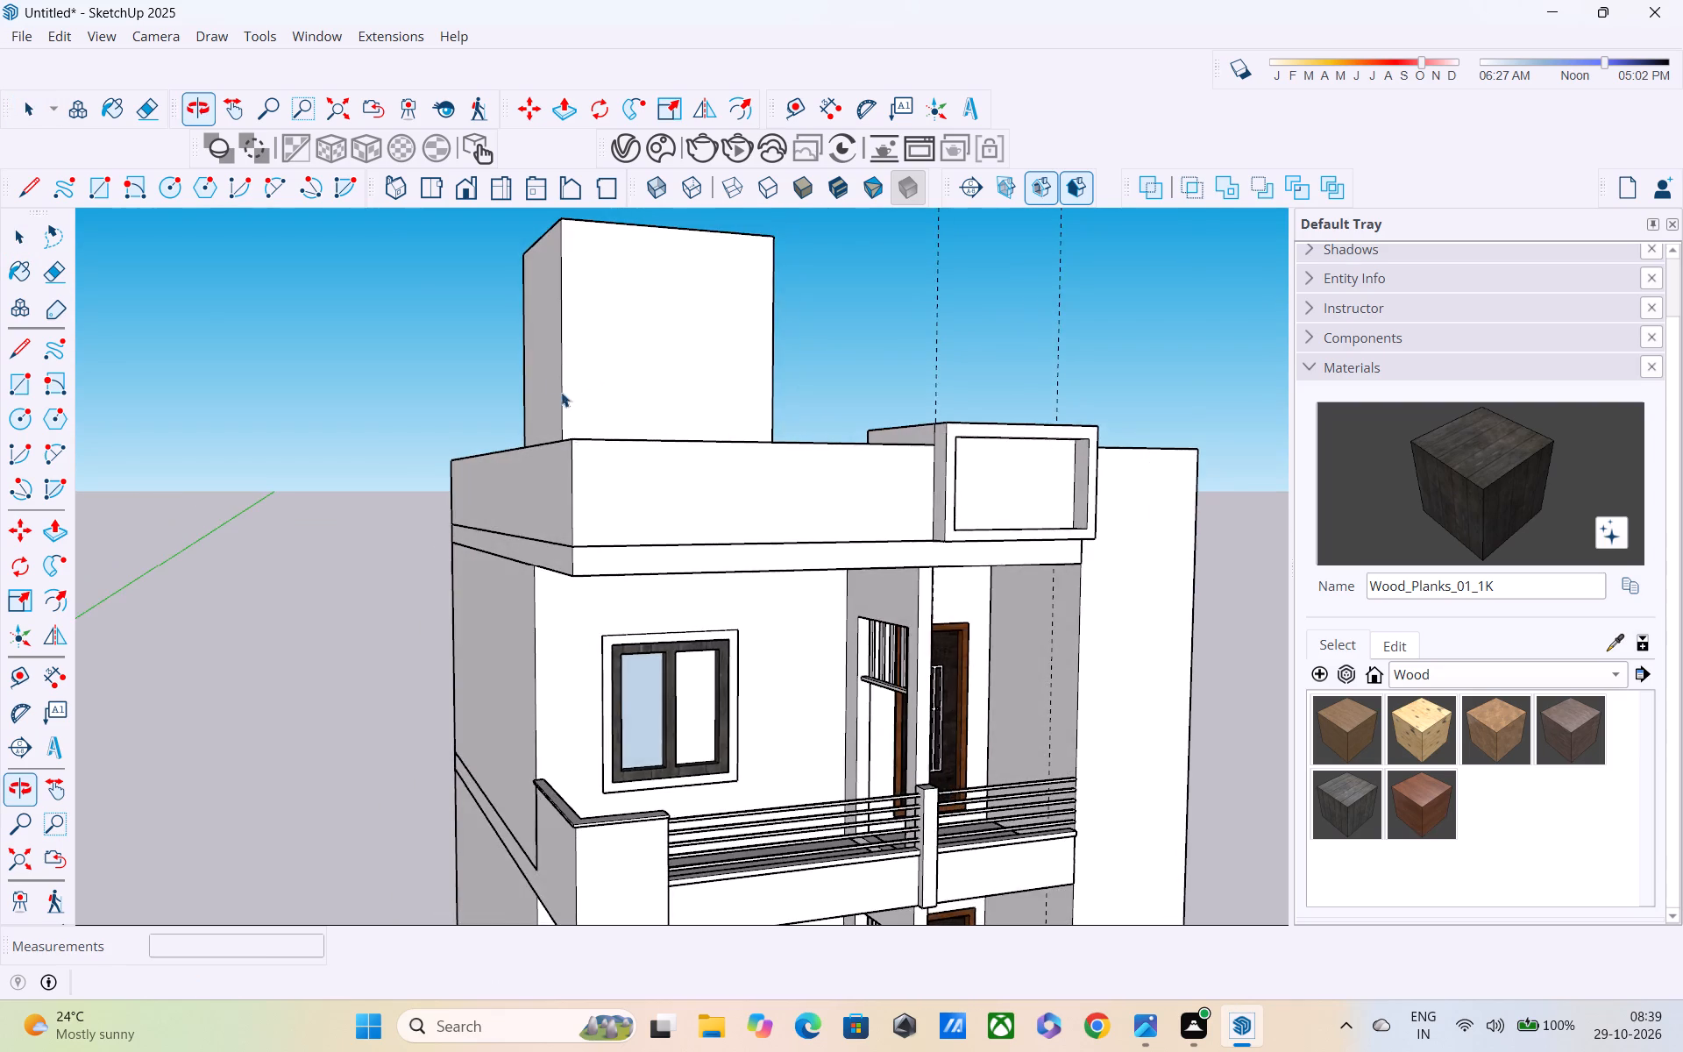
Draw a 9" line across the front parapet's top at the side-wall corner and continue it down the front face to the slab band.
scroll(570, 485, up, 8)
middle_drag(578, 496, 492, 629)
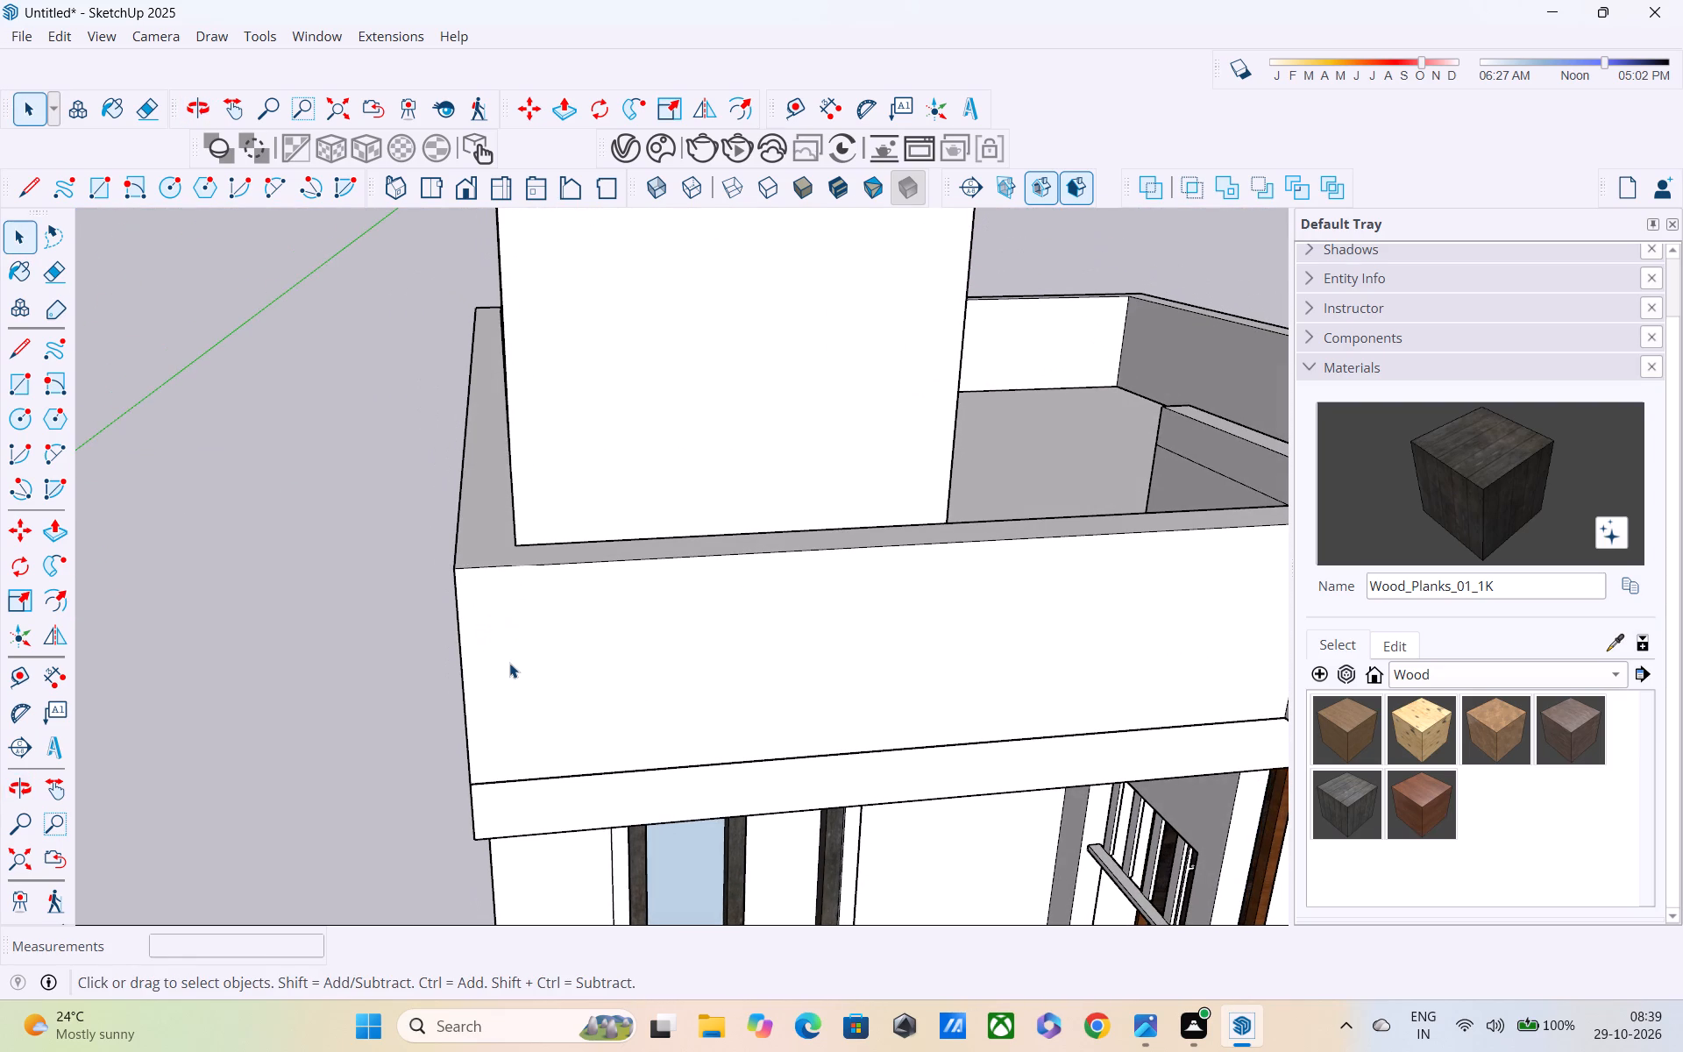
key(l)
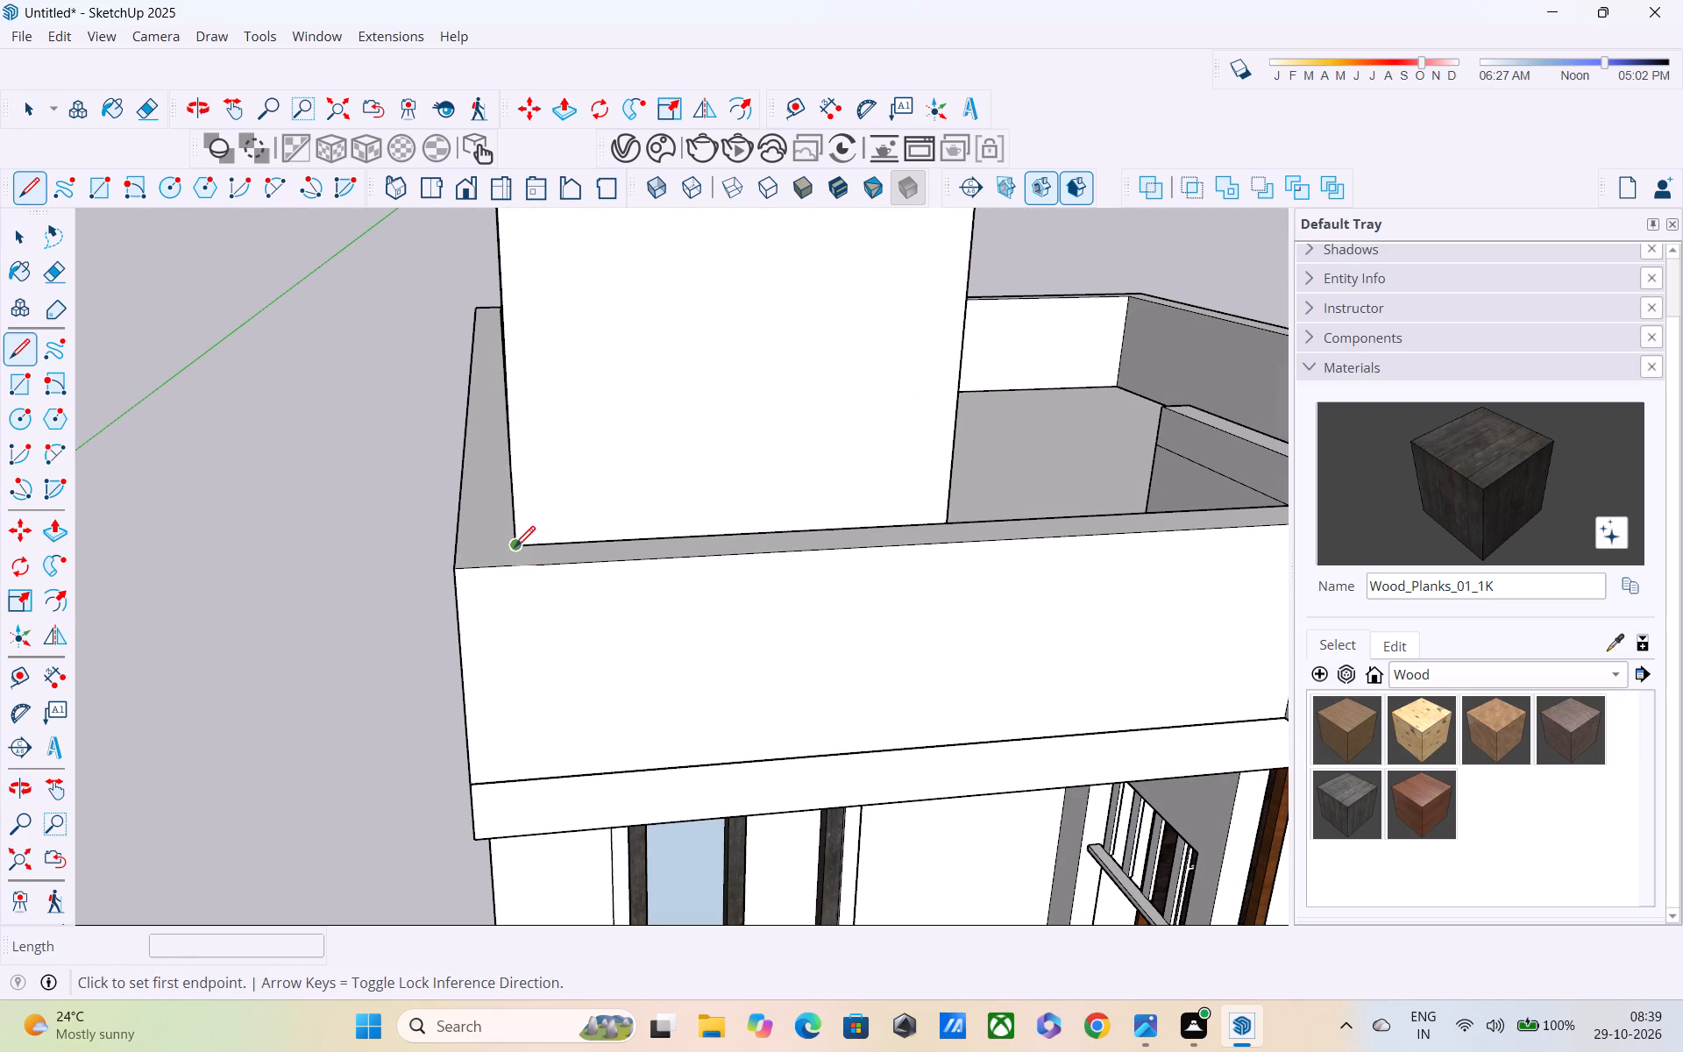
click(515, 547)
click(511, 570)
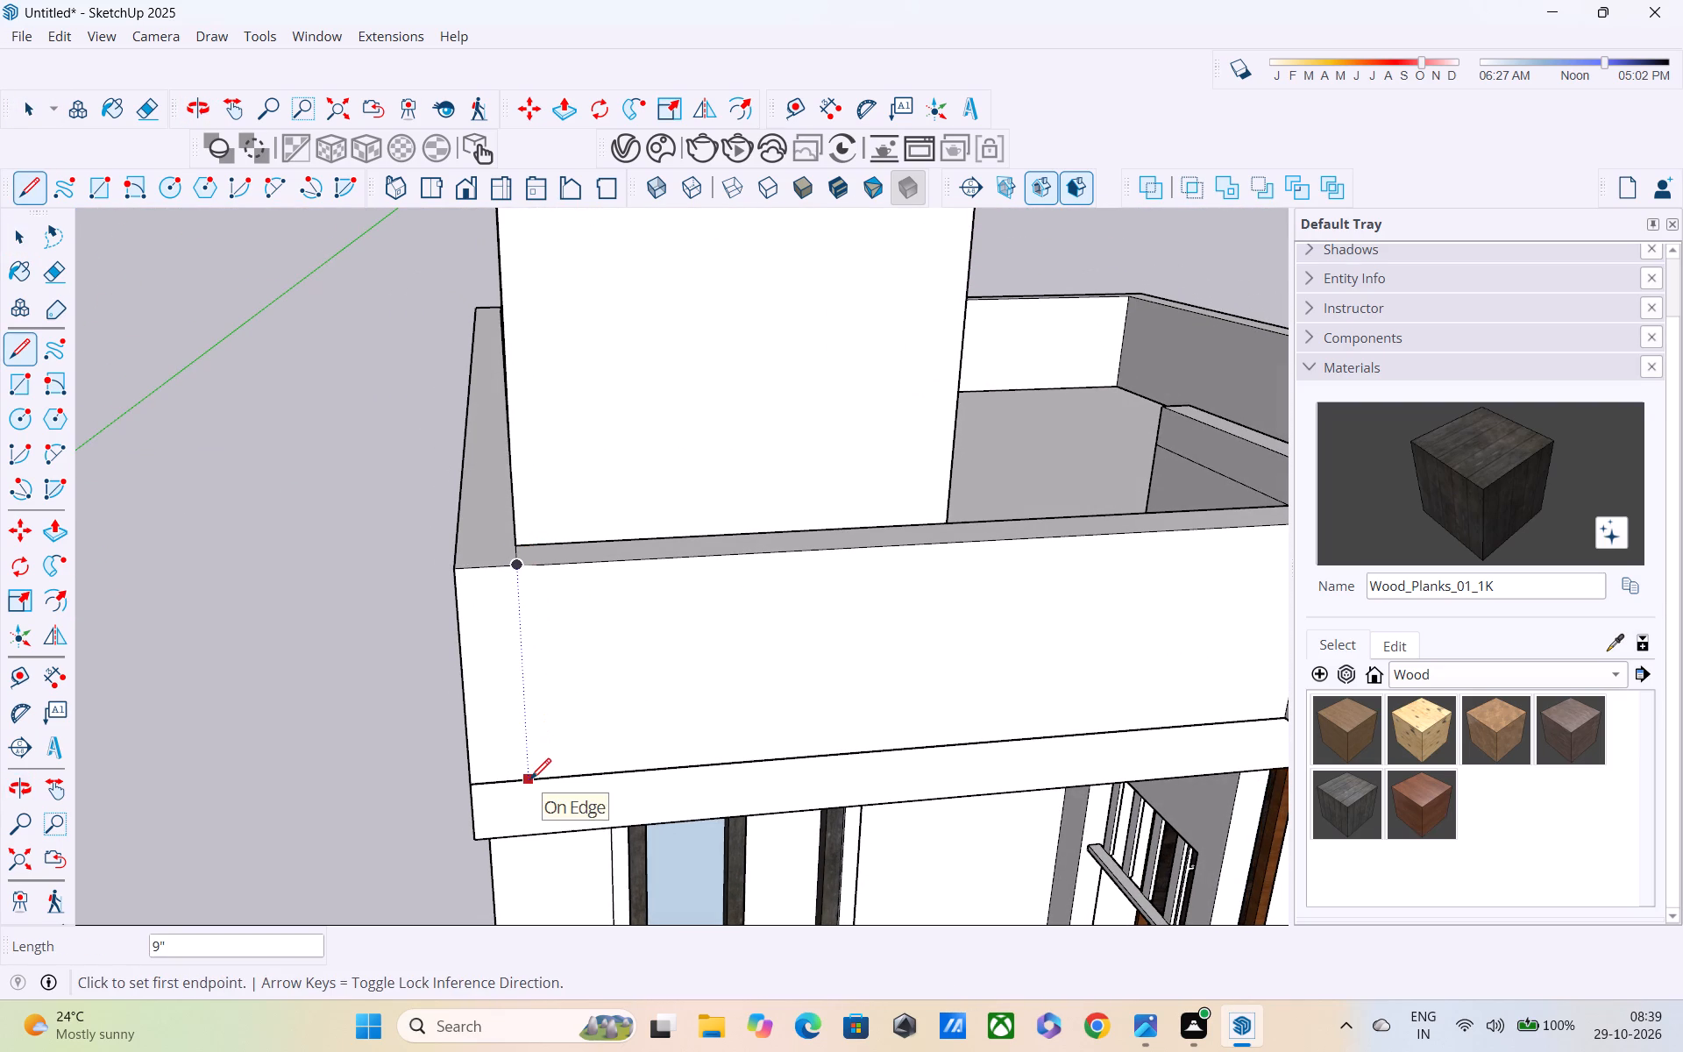
click(530, 781)
click(513, 568)
Extrude the narrow corner strip of the front parapet 8" outward, matching the framed section's projection.
middle_drag(508, 706, 508, 615)
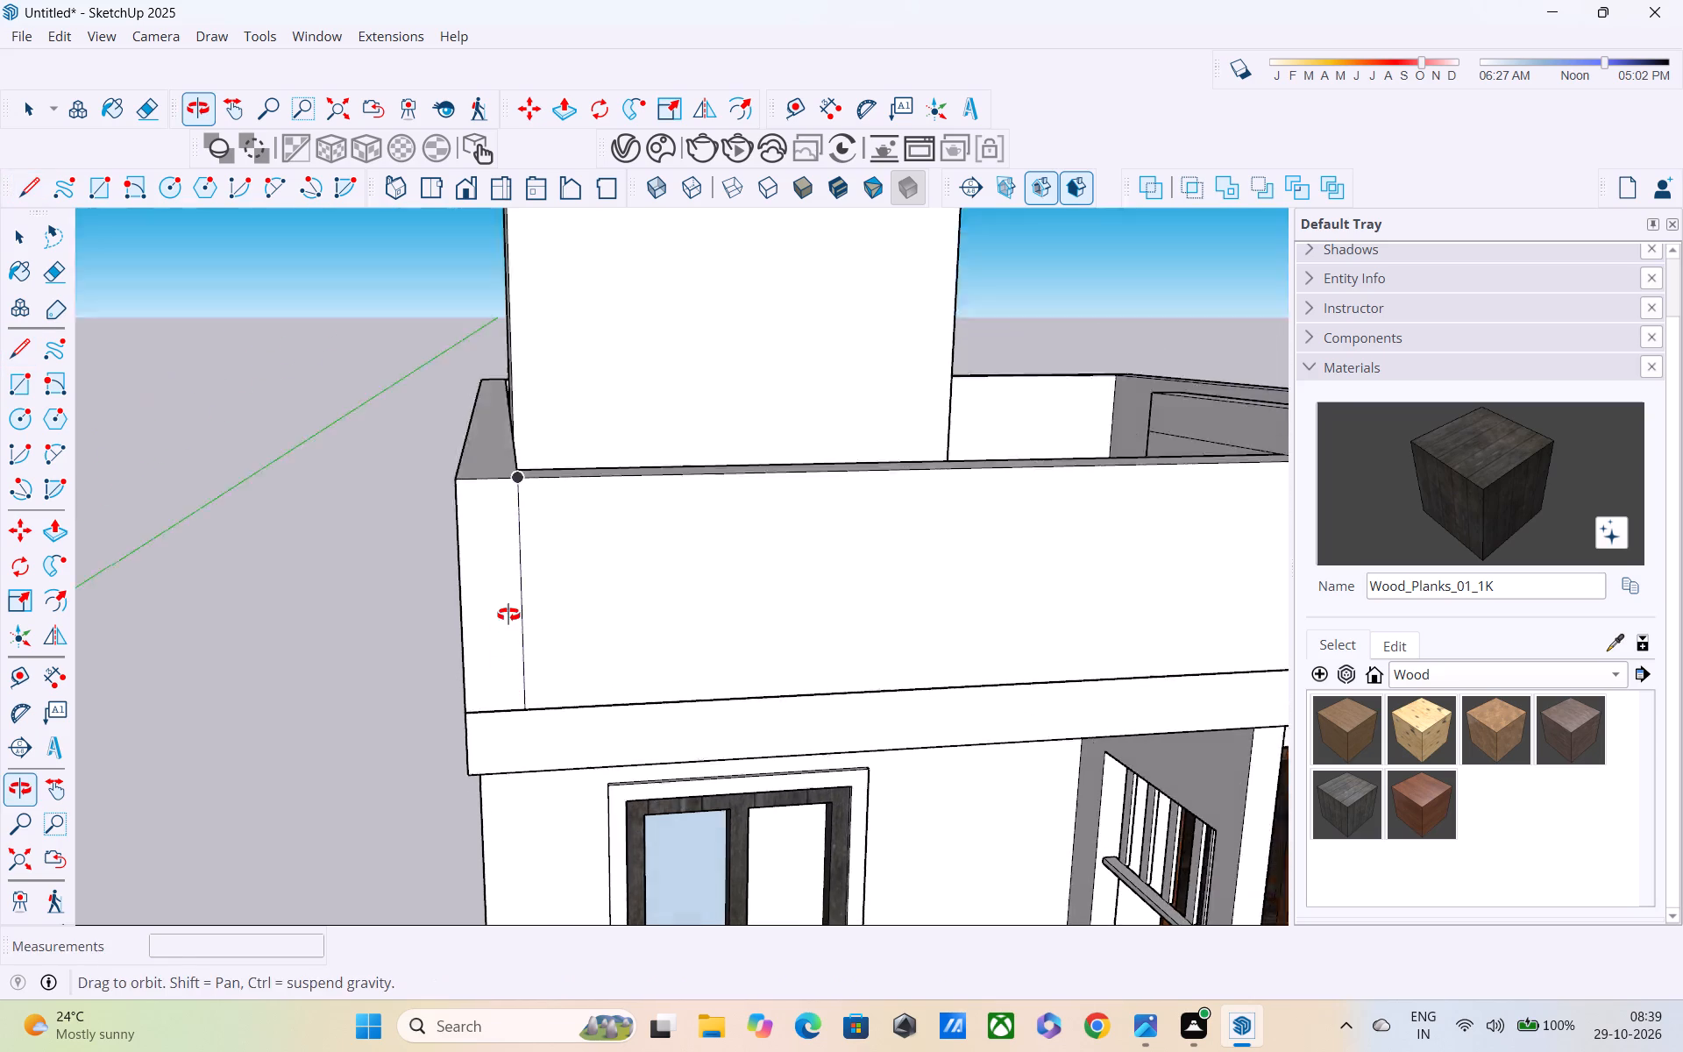
middle_drag(508, 615, 507, 602)
scroll(506, 602, down, 3)
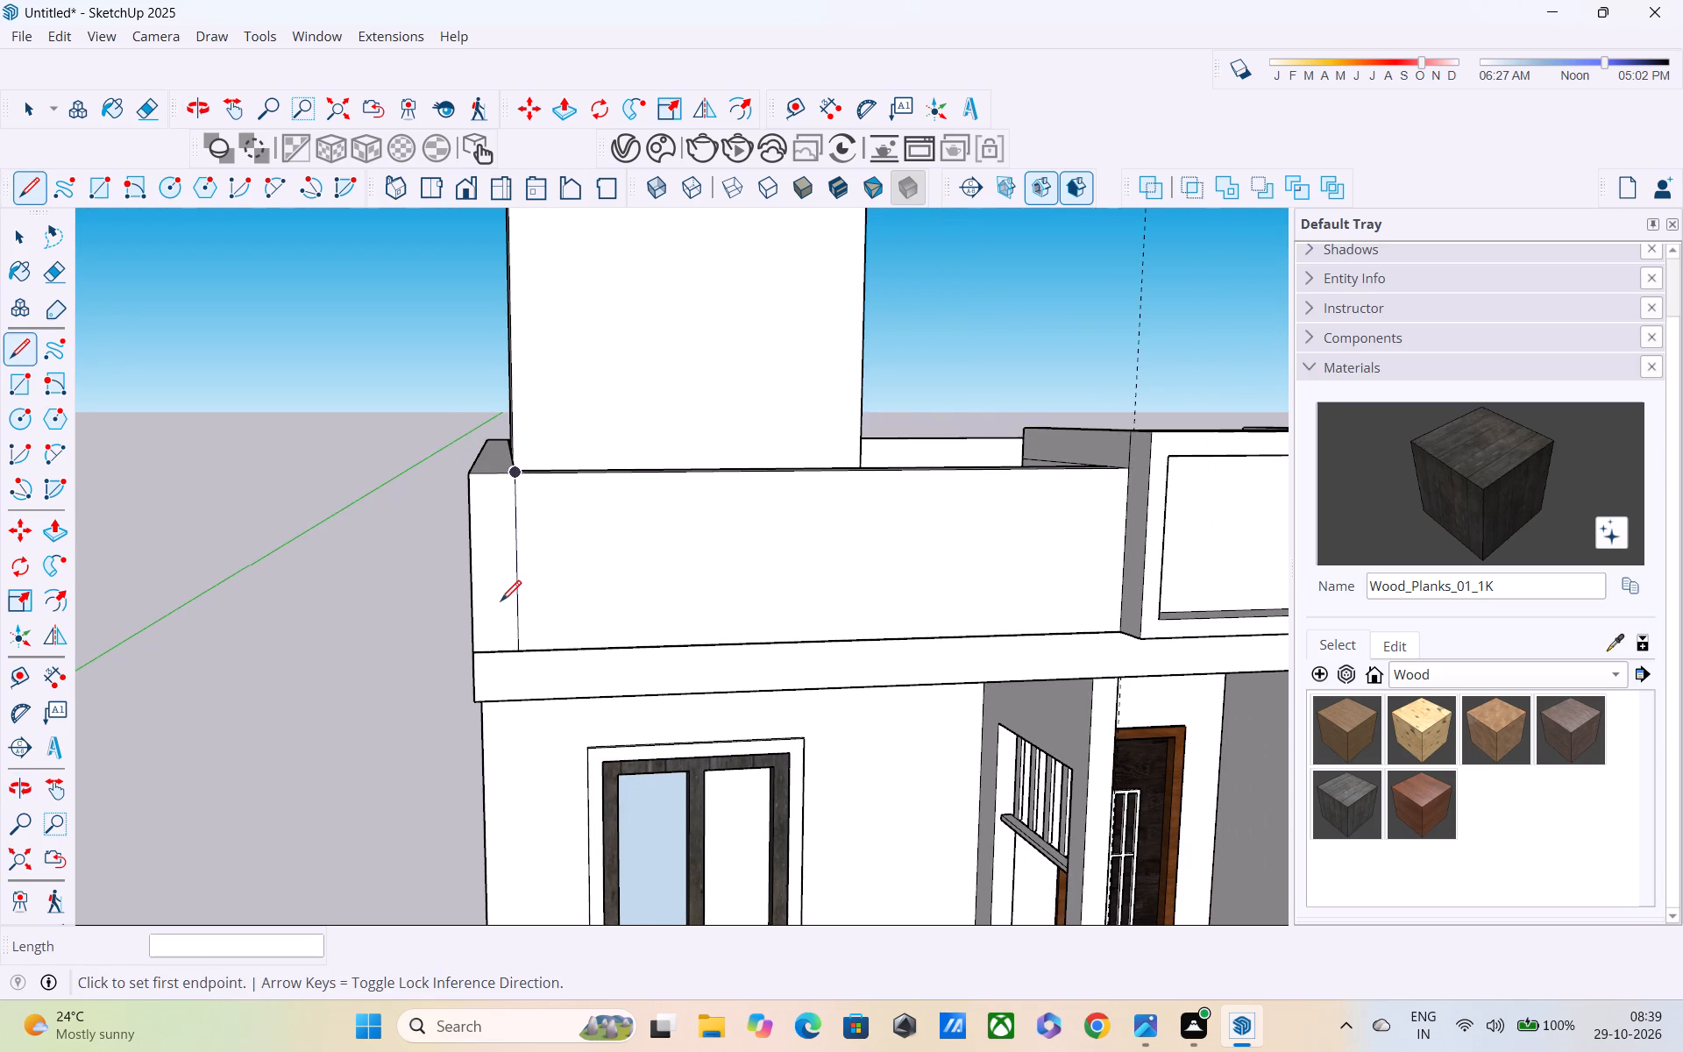
key(p)
click(494, 591)
middle_drag(493, 601, 523, 600)
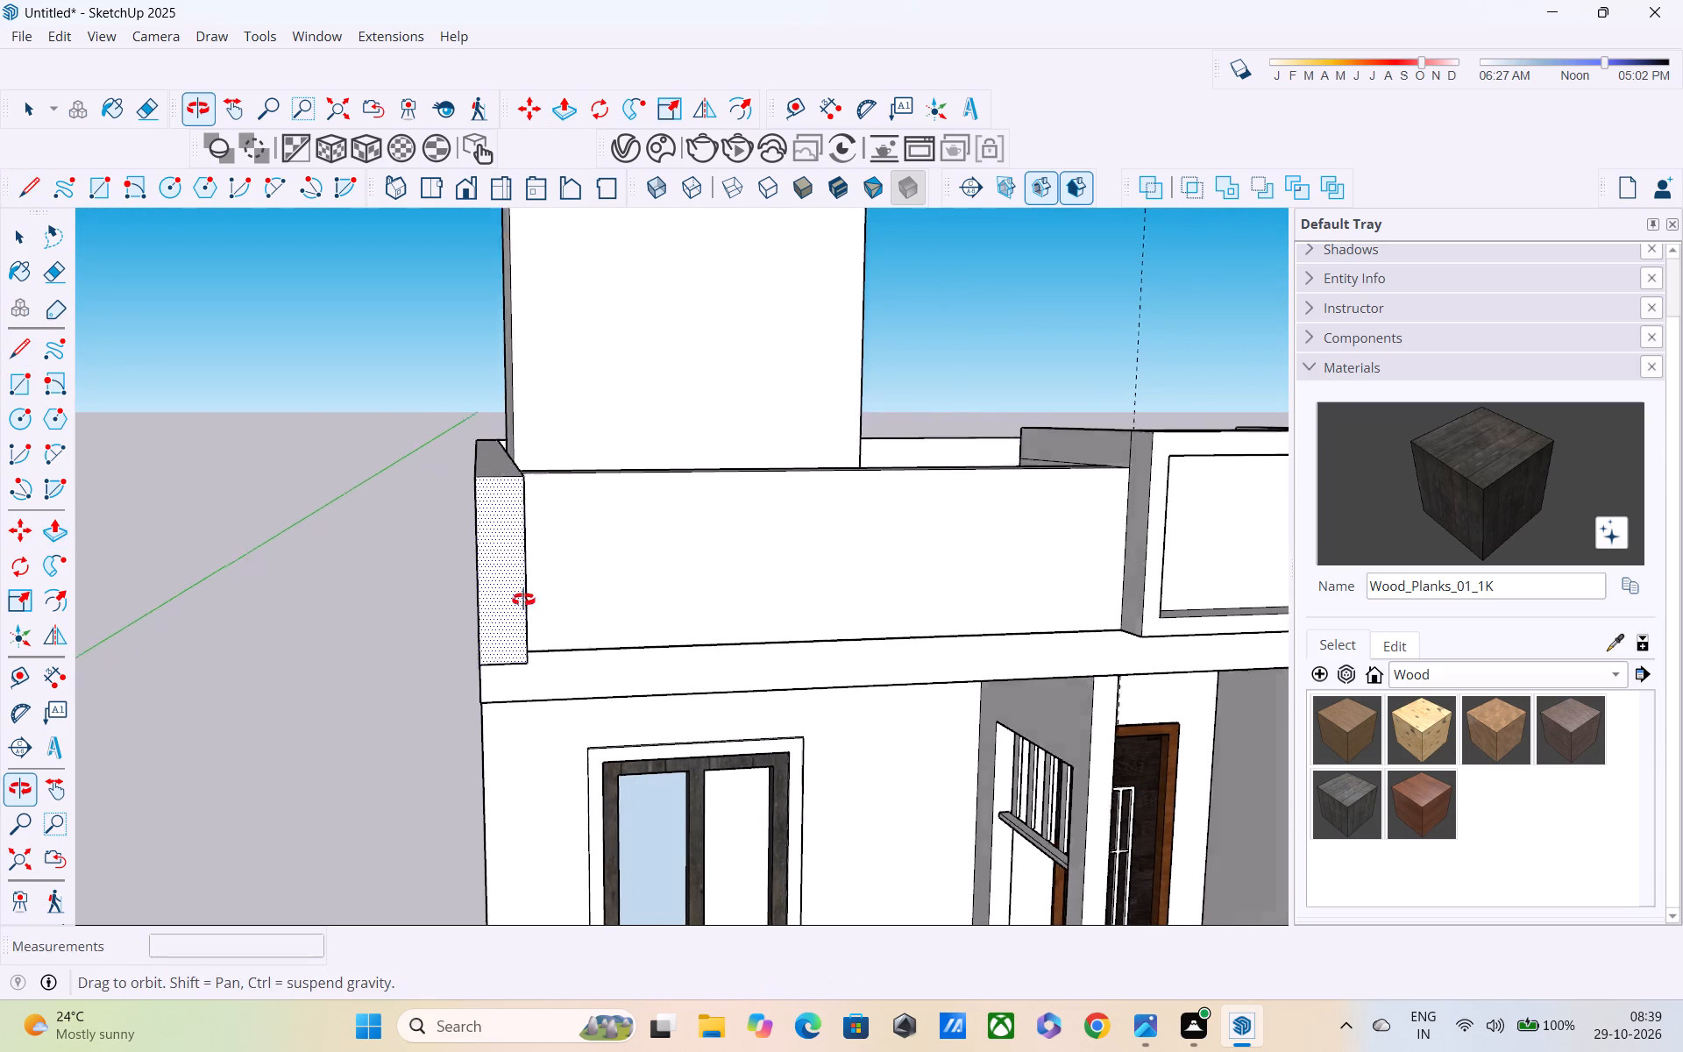
middle_drag(523, 600, 671, 583)
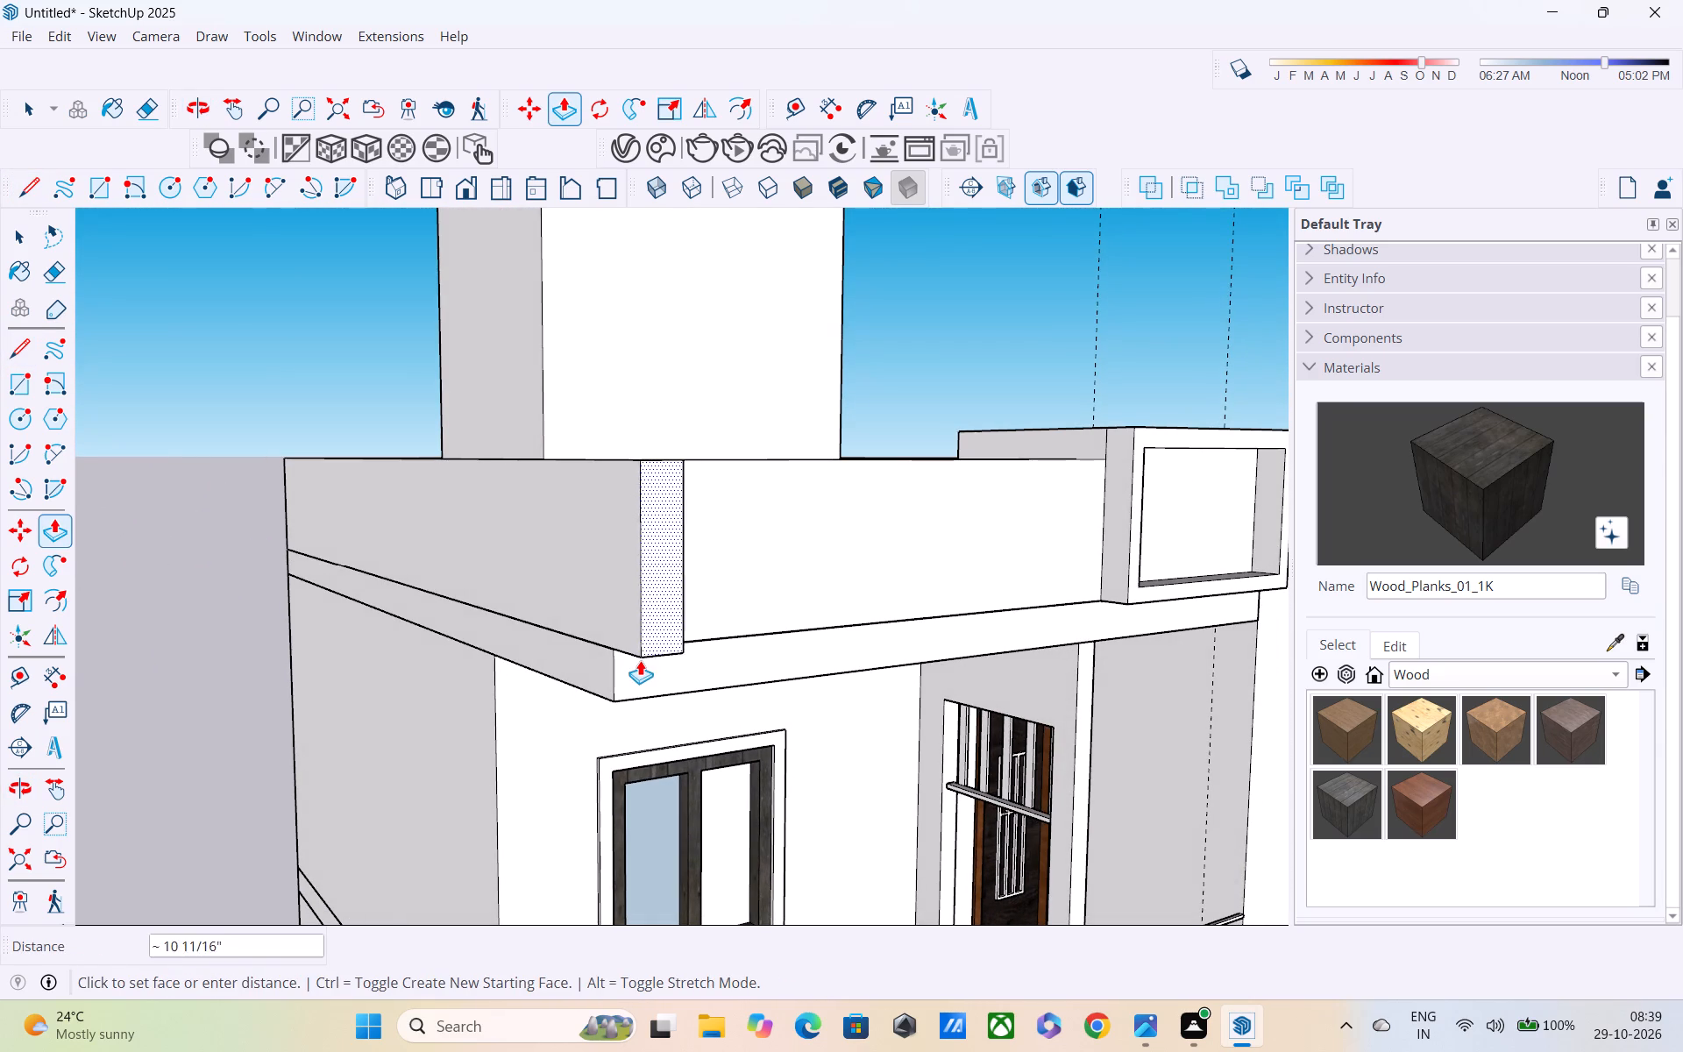
middle_drag(640, 661, 752, 474)
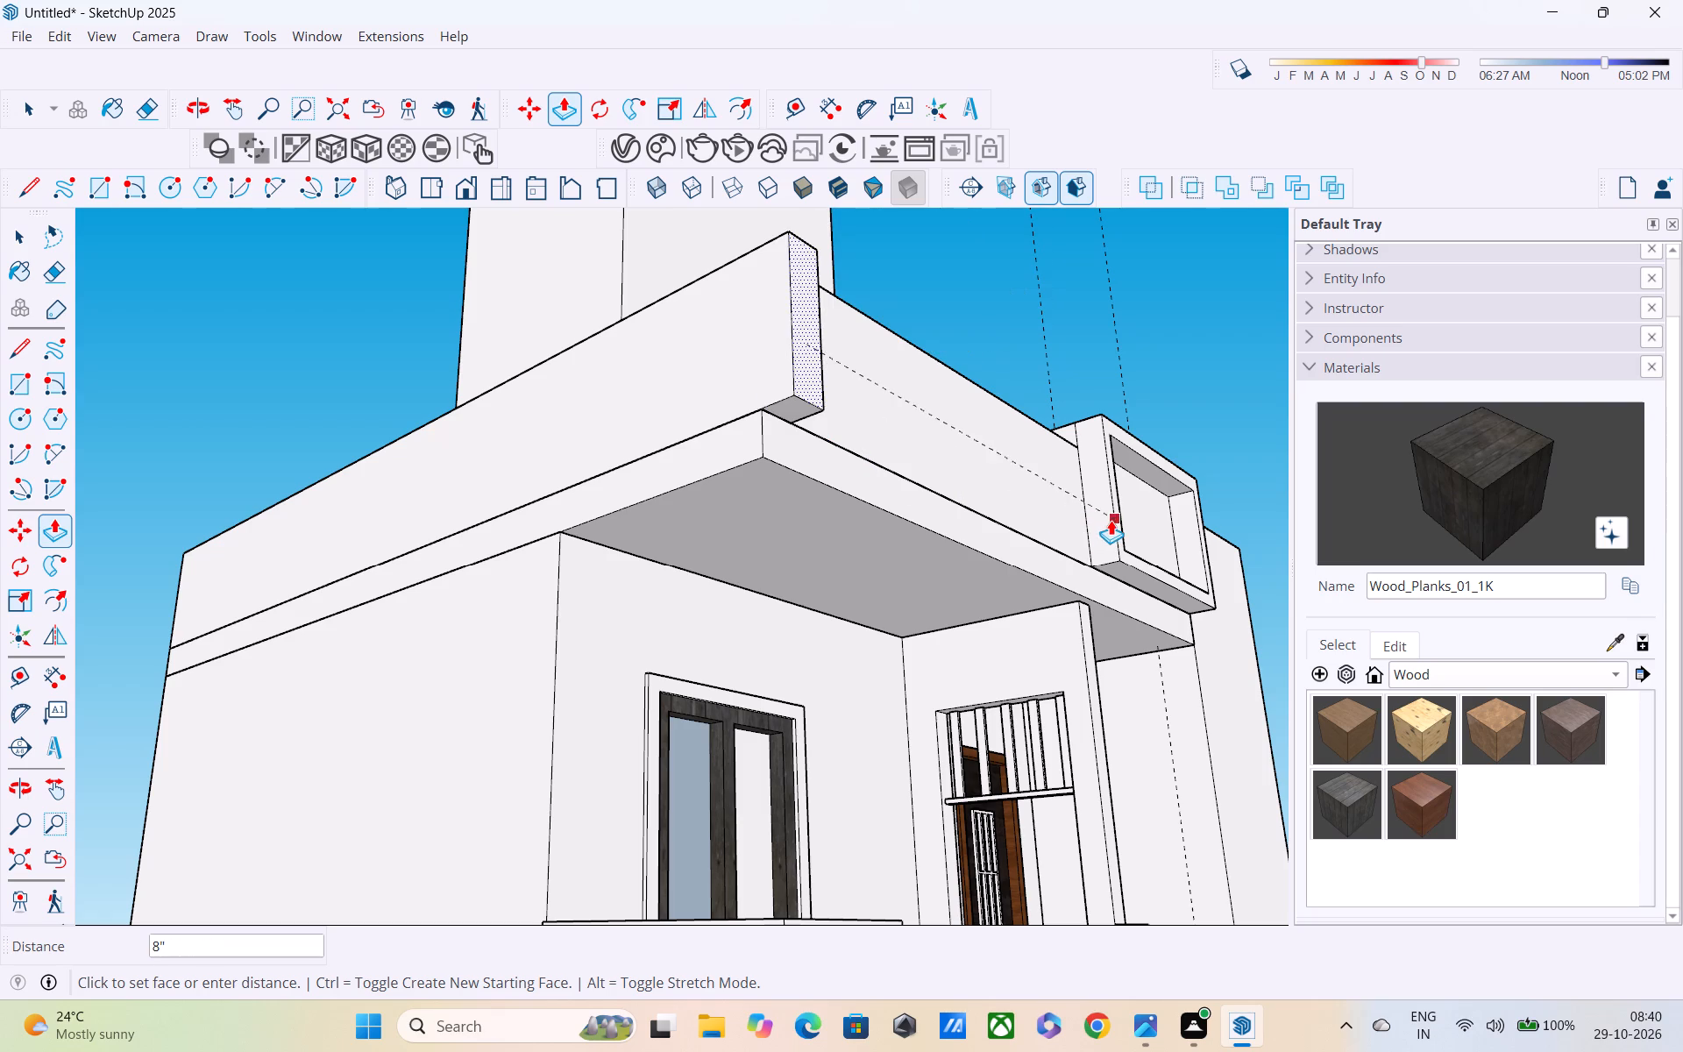
click(1111, 517)
Push/Pull the underside of the projecting corner strip by about 3/16".
click(793, 400)
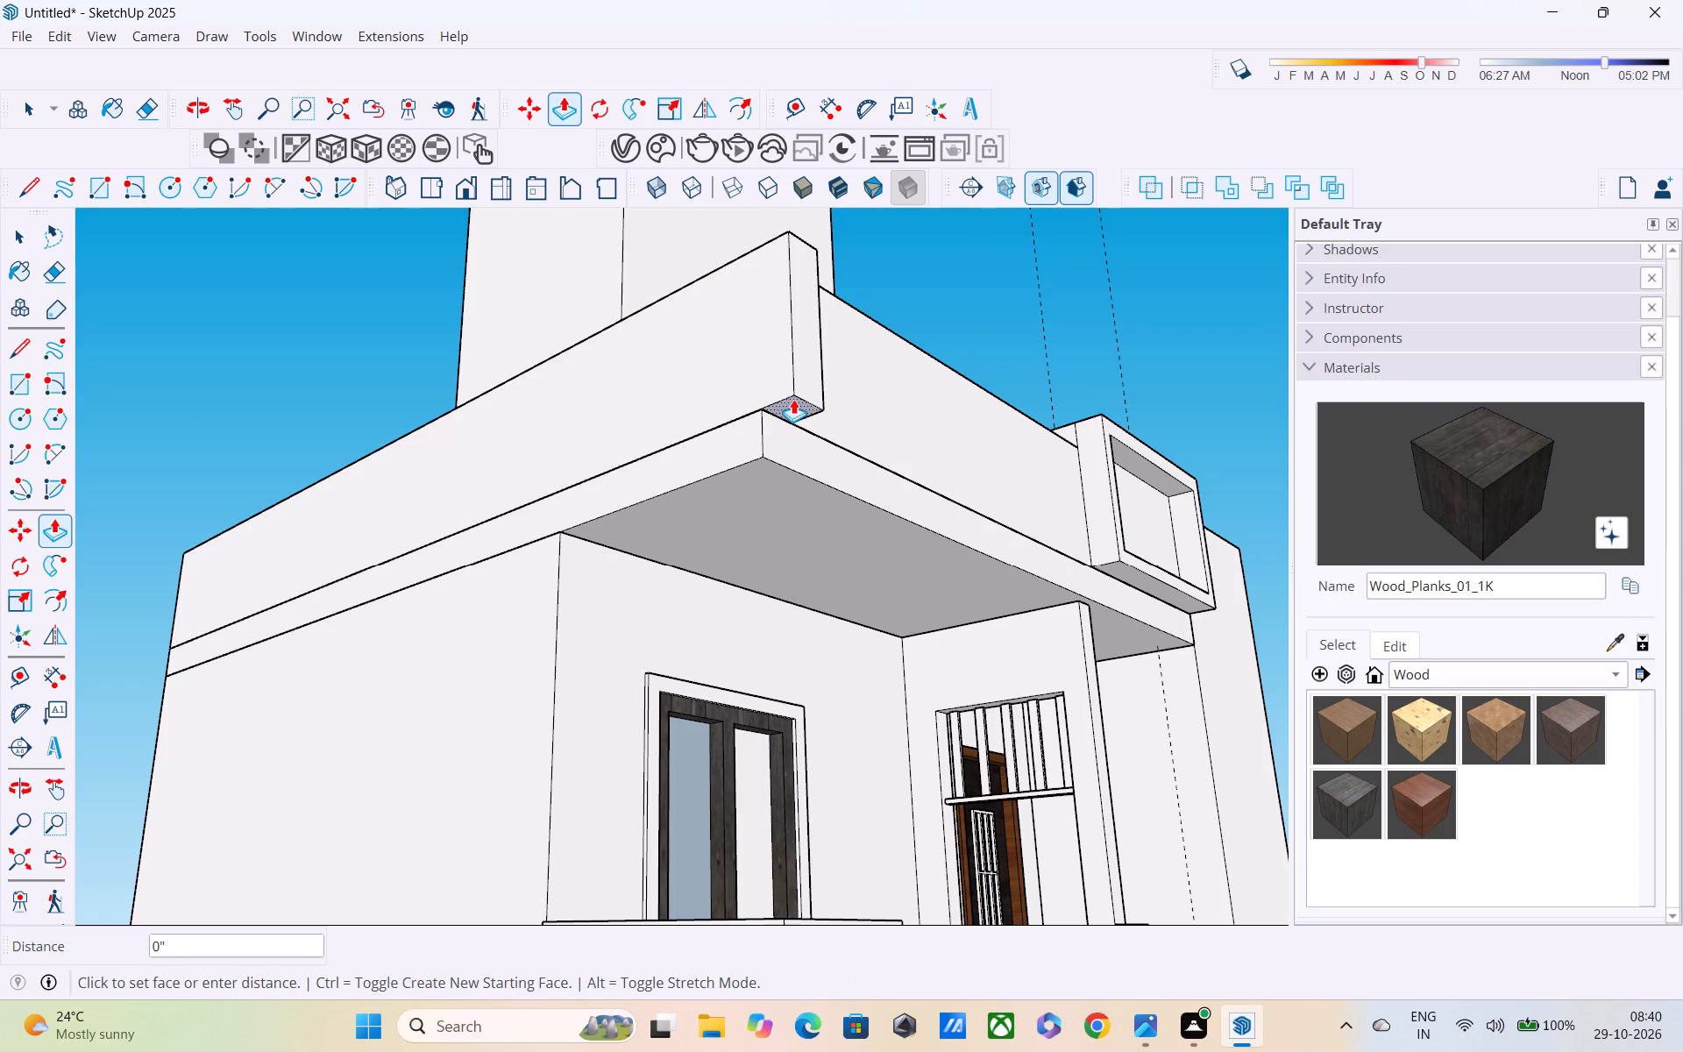
click(792, 398)
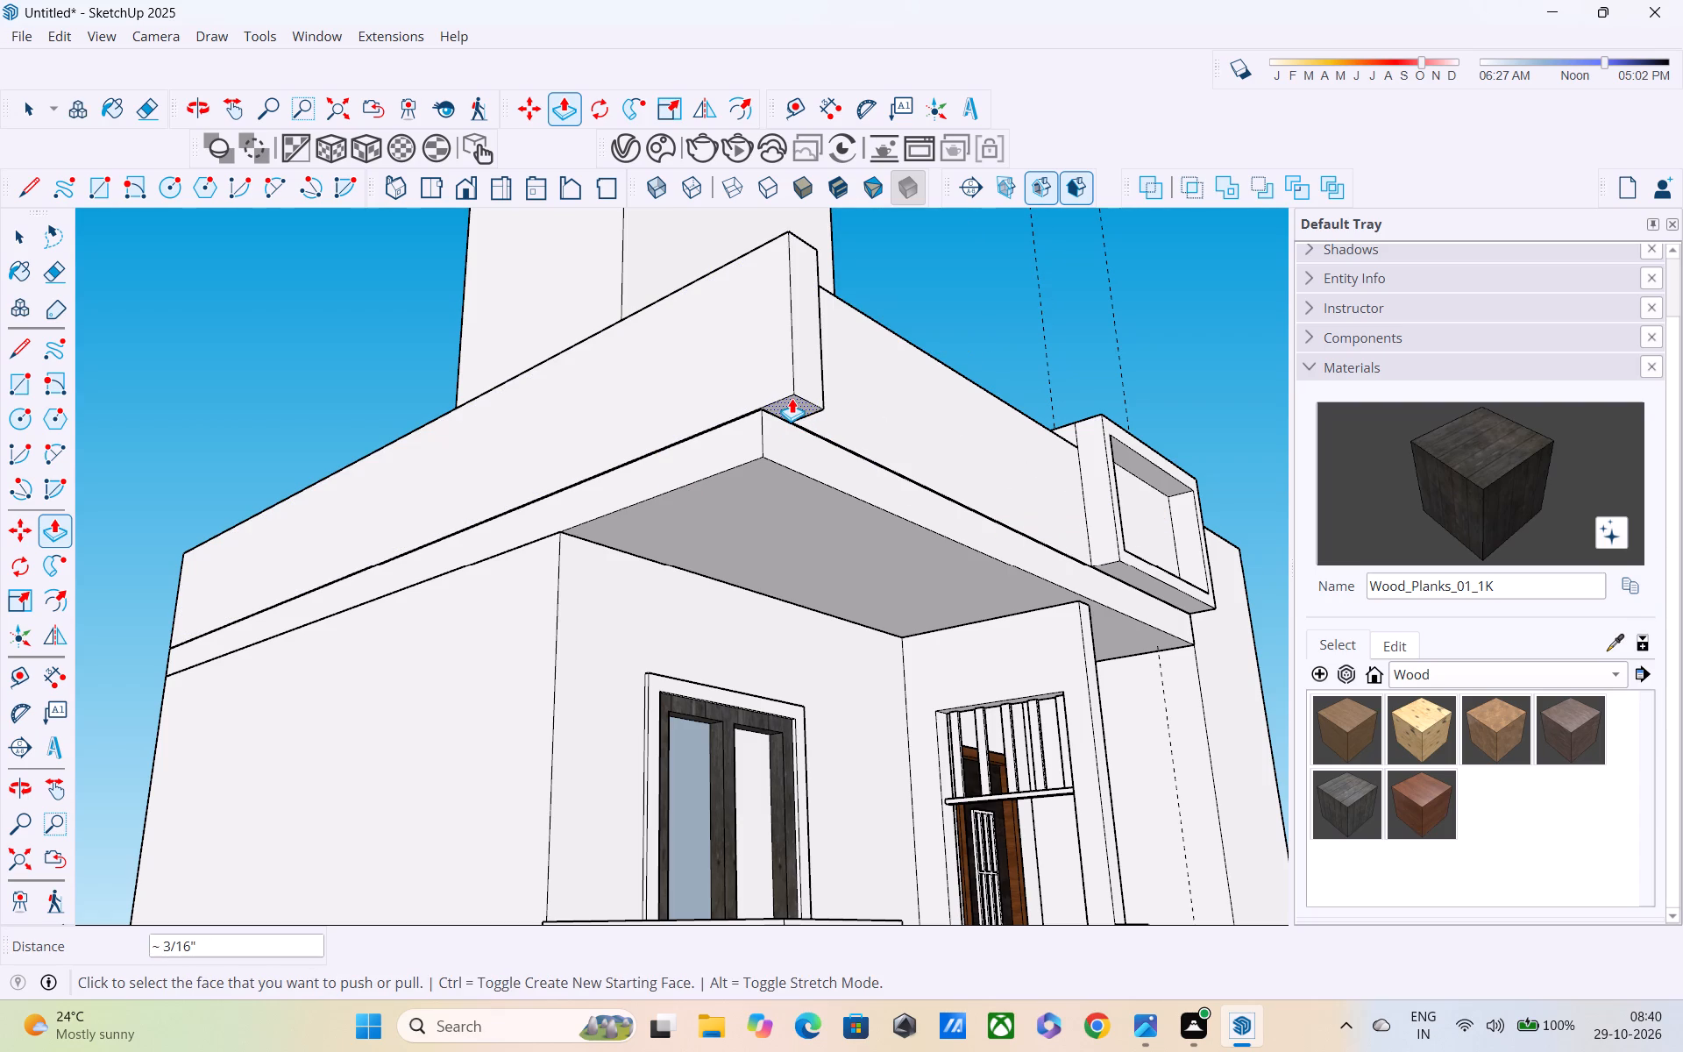
key(Escape)
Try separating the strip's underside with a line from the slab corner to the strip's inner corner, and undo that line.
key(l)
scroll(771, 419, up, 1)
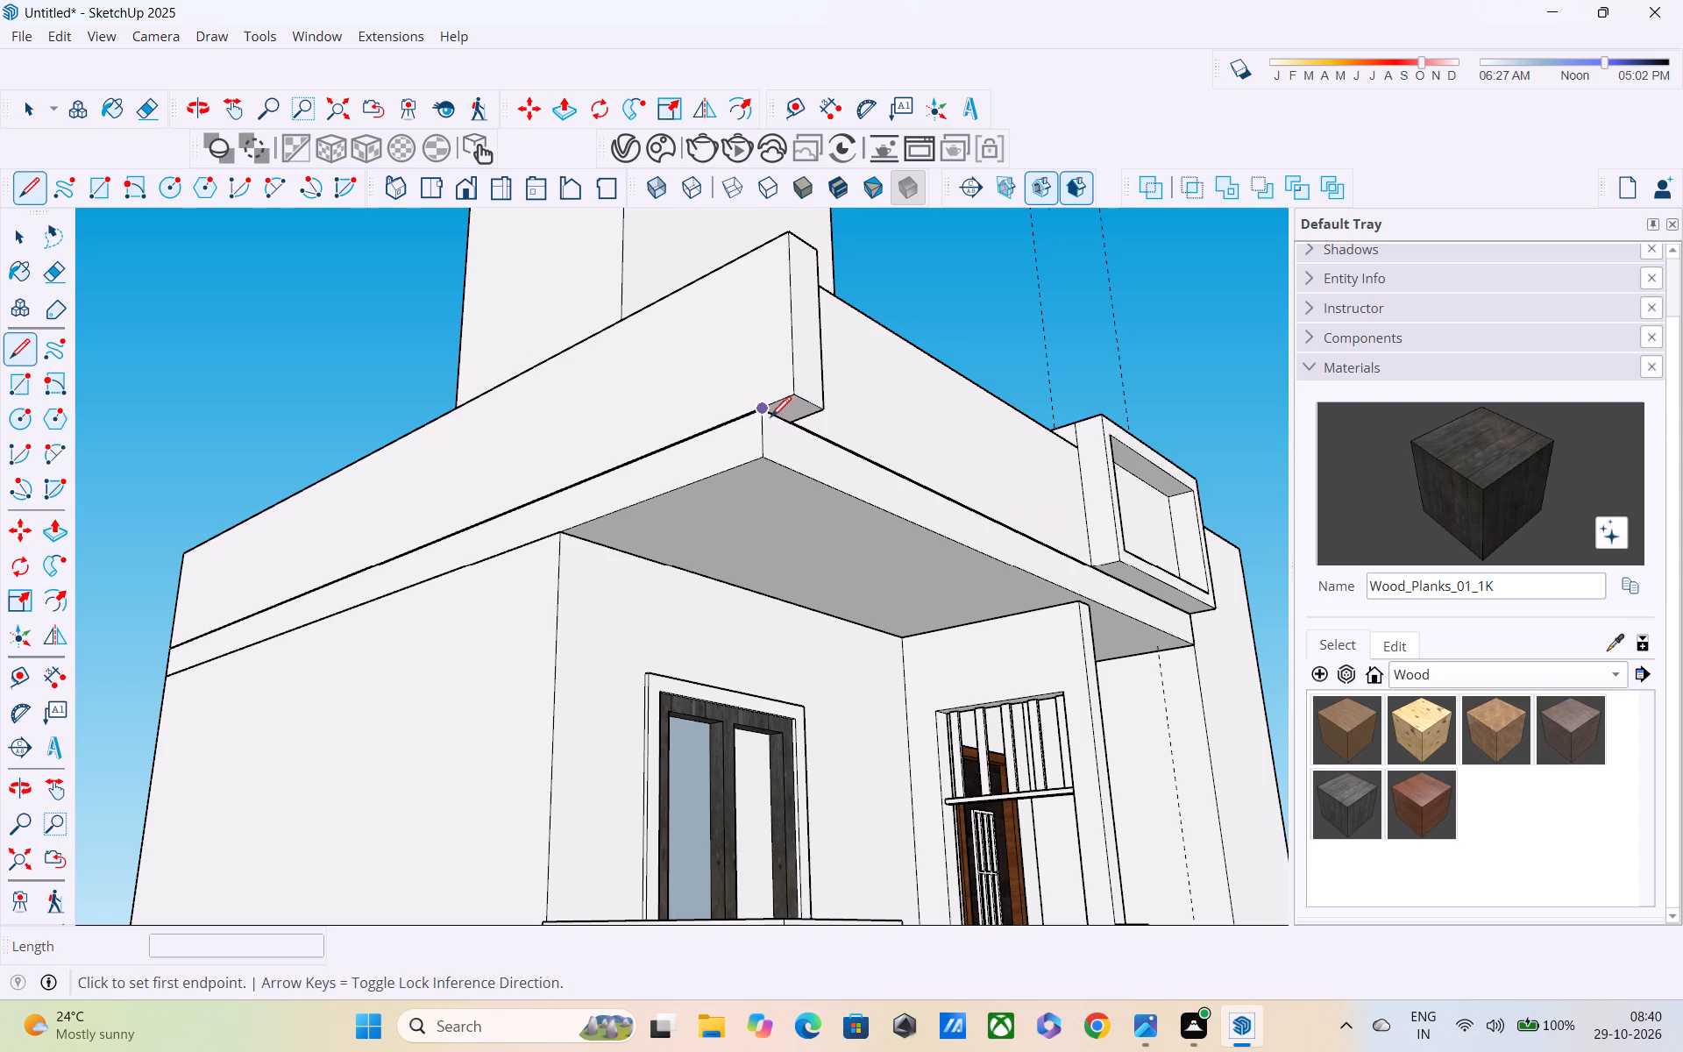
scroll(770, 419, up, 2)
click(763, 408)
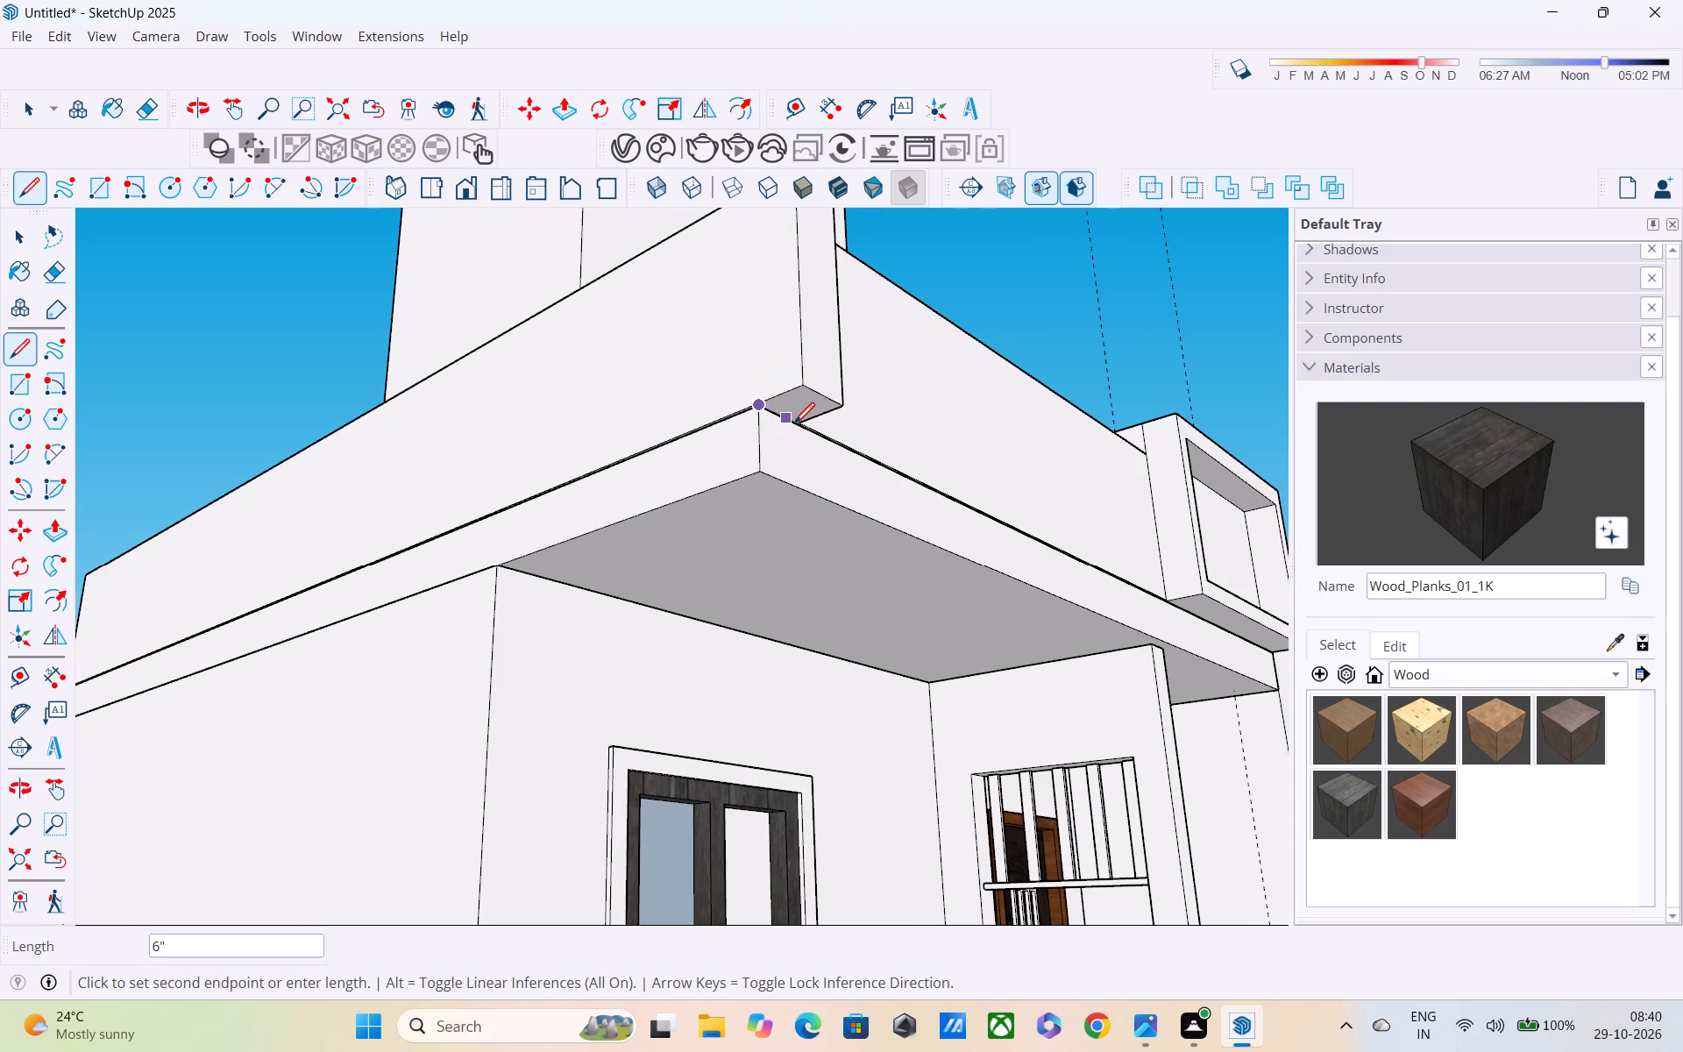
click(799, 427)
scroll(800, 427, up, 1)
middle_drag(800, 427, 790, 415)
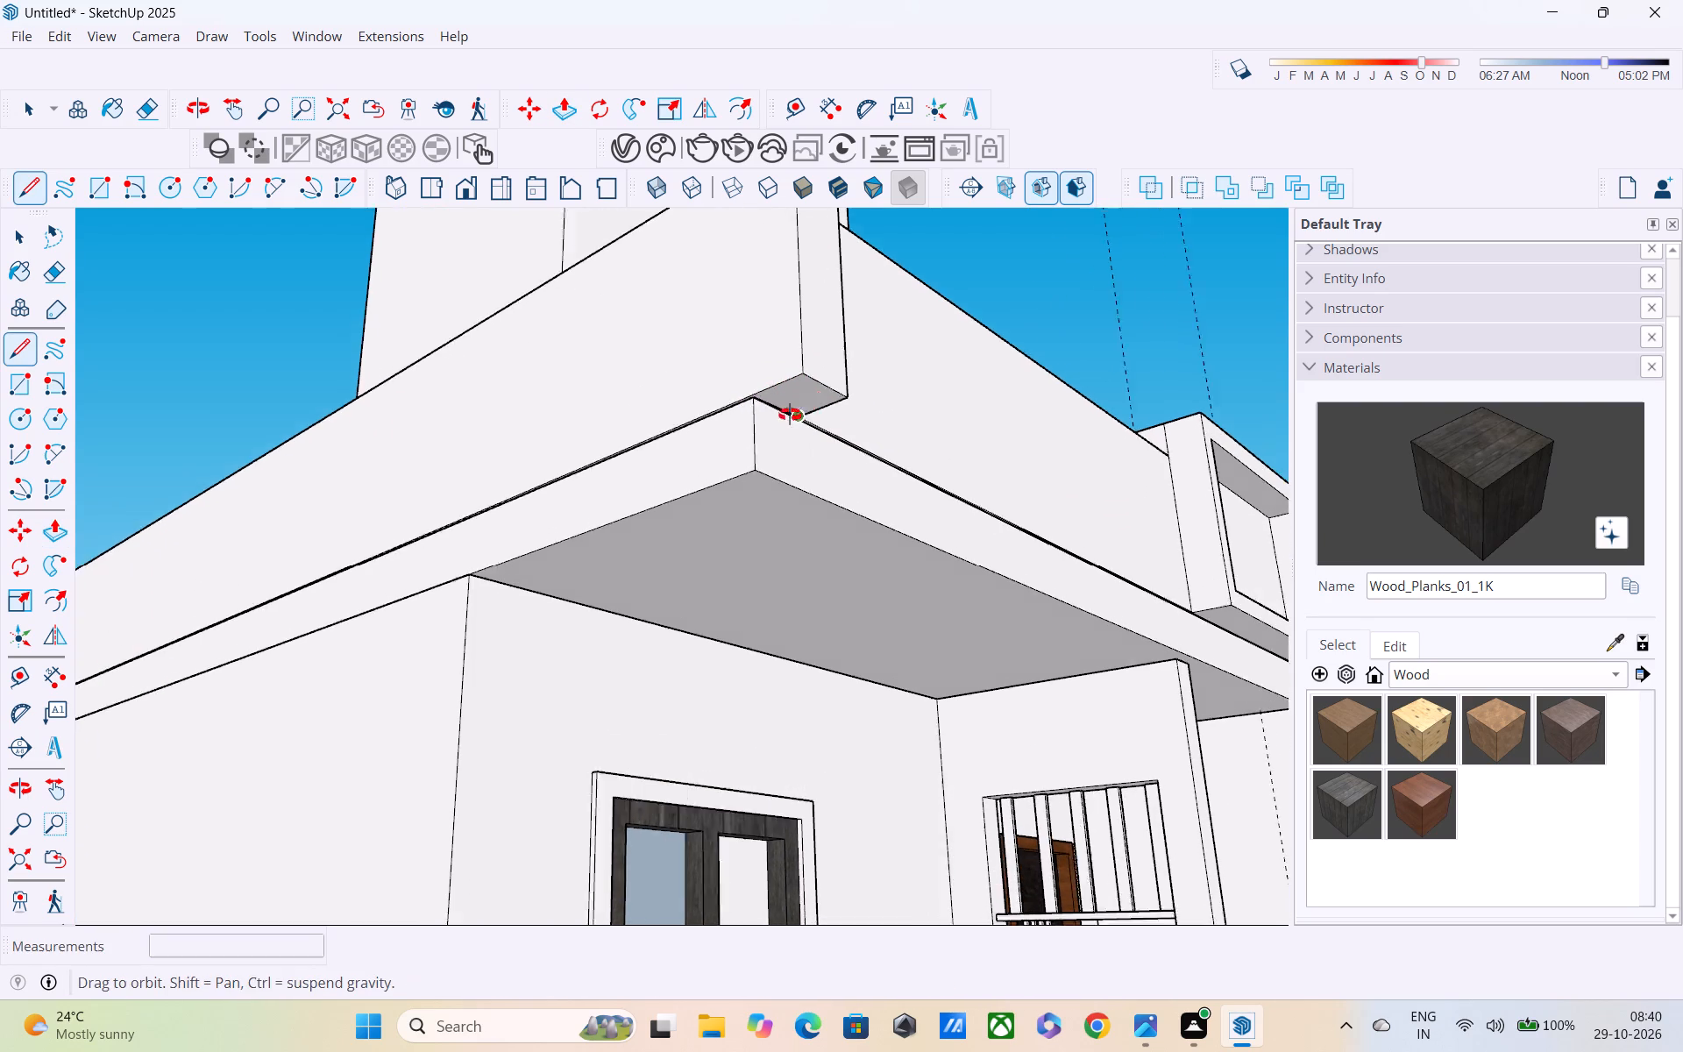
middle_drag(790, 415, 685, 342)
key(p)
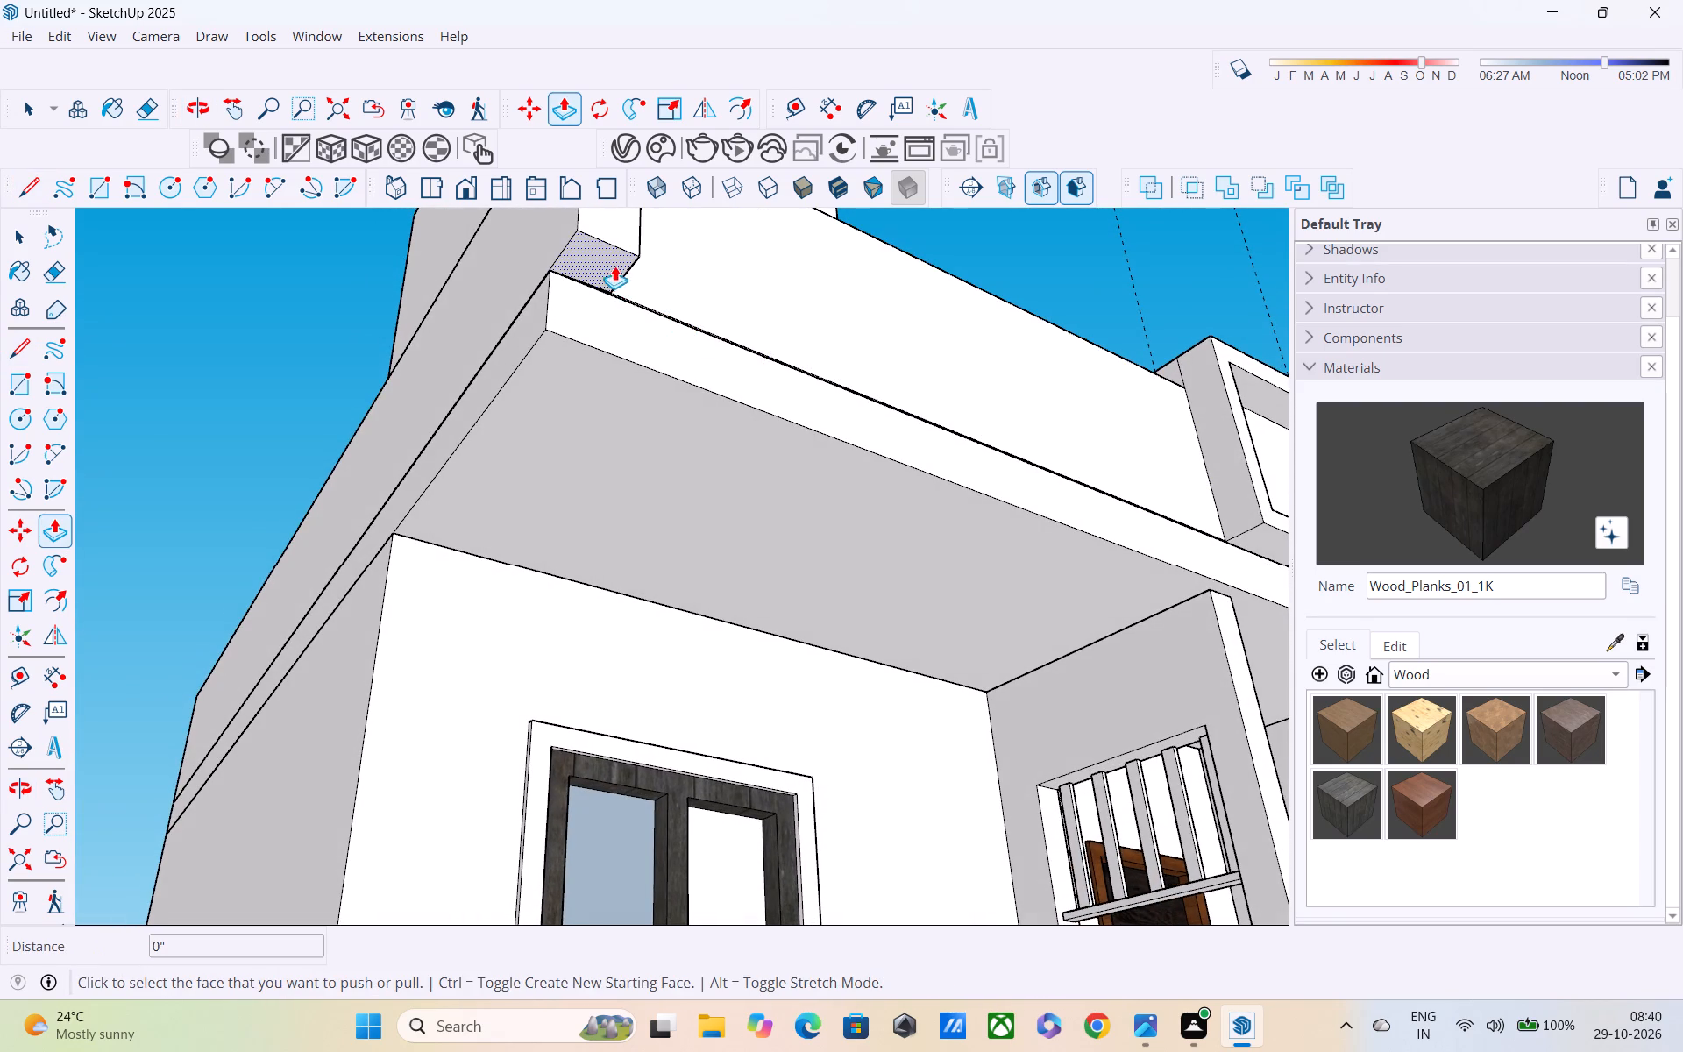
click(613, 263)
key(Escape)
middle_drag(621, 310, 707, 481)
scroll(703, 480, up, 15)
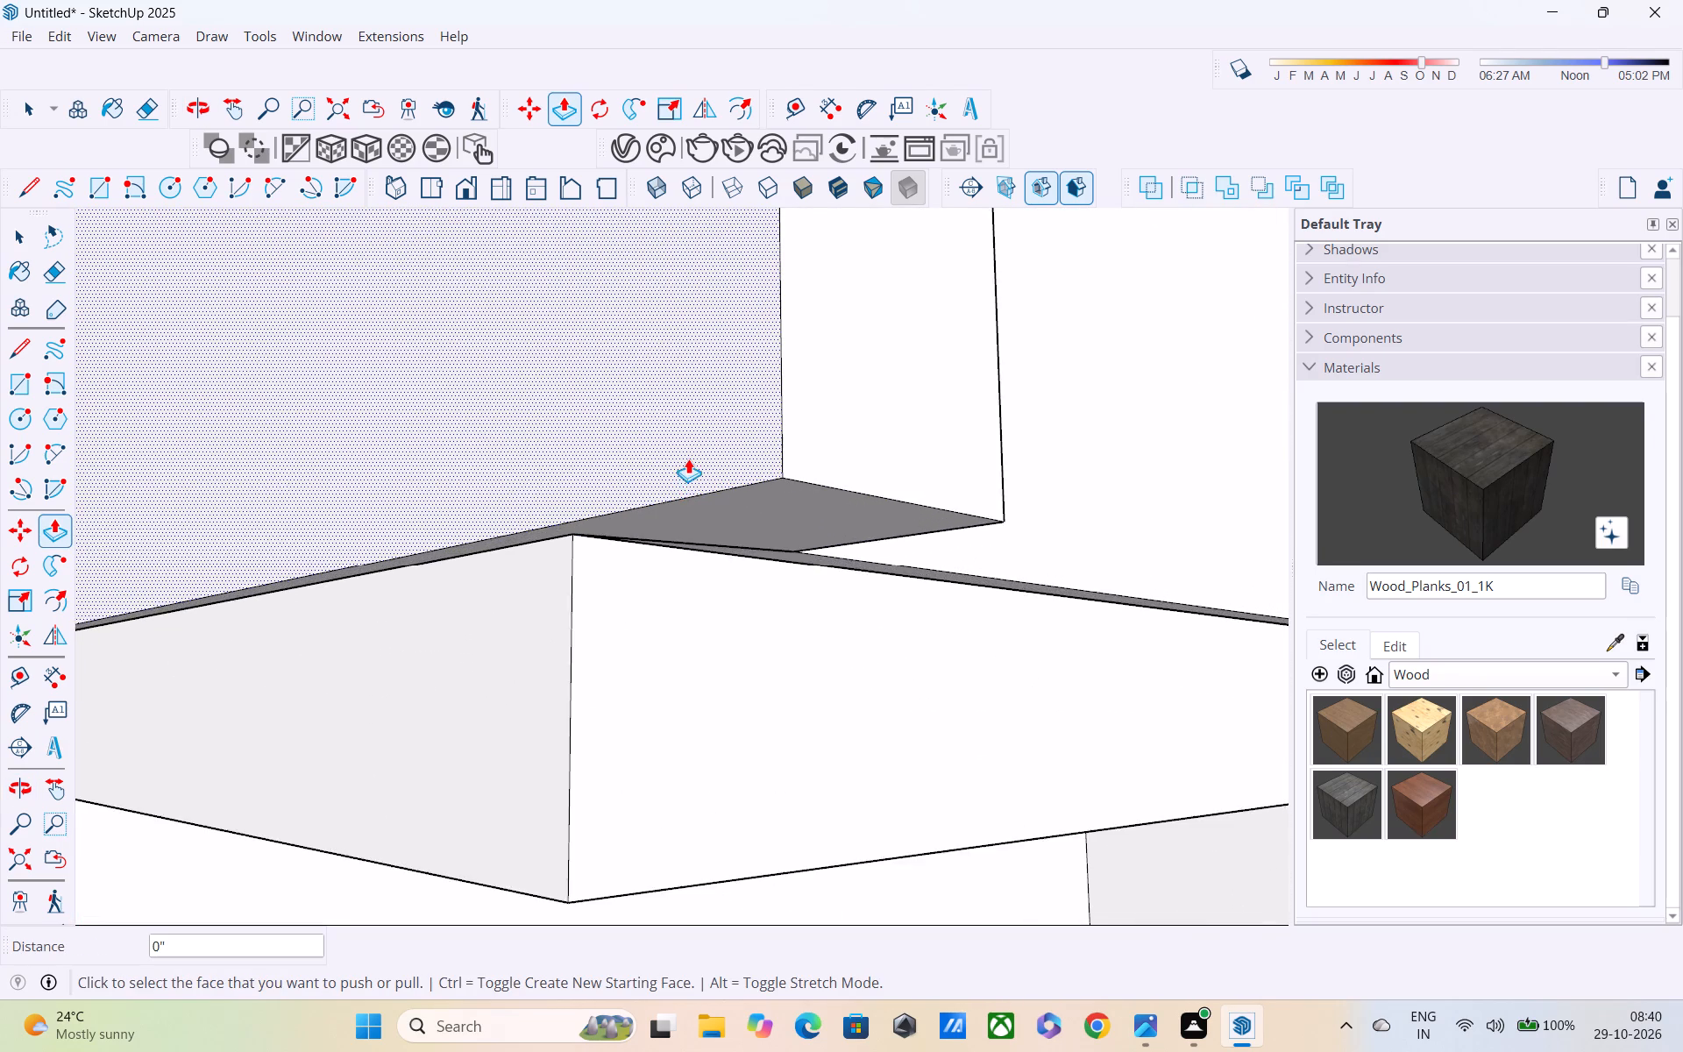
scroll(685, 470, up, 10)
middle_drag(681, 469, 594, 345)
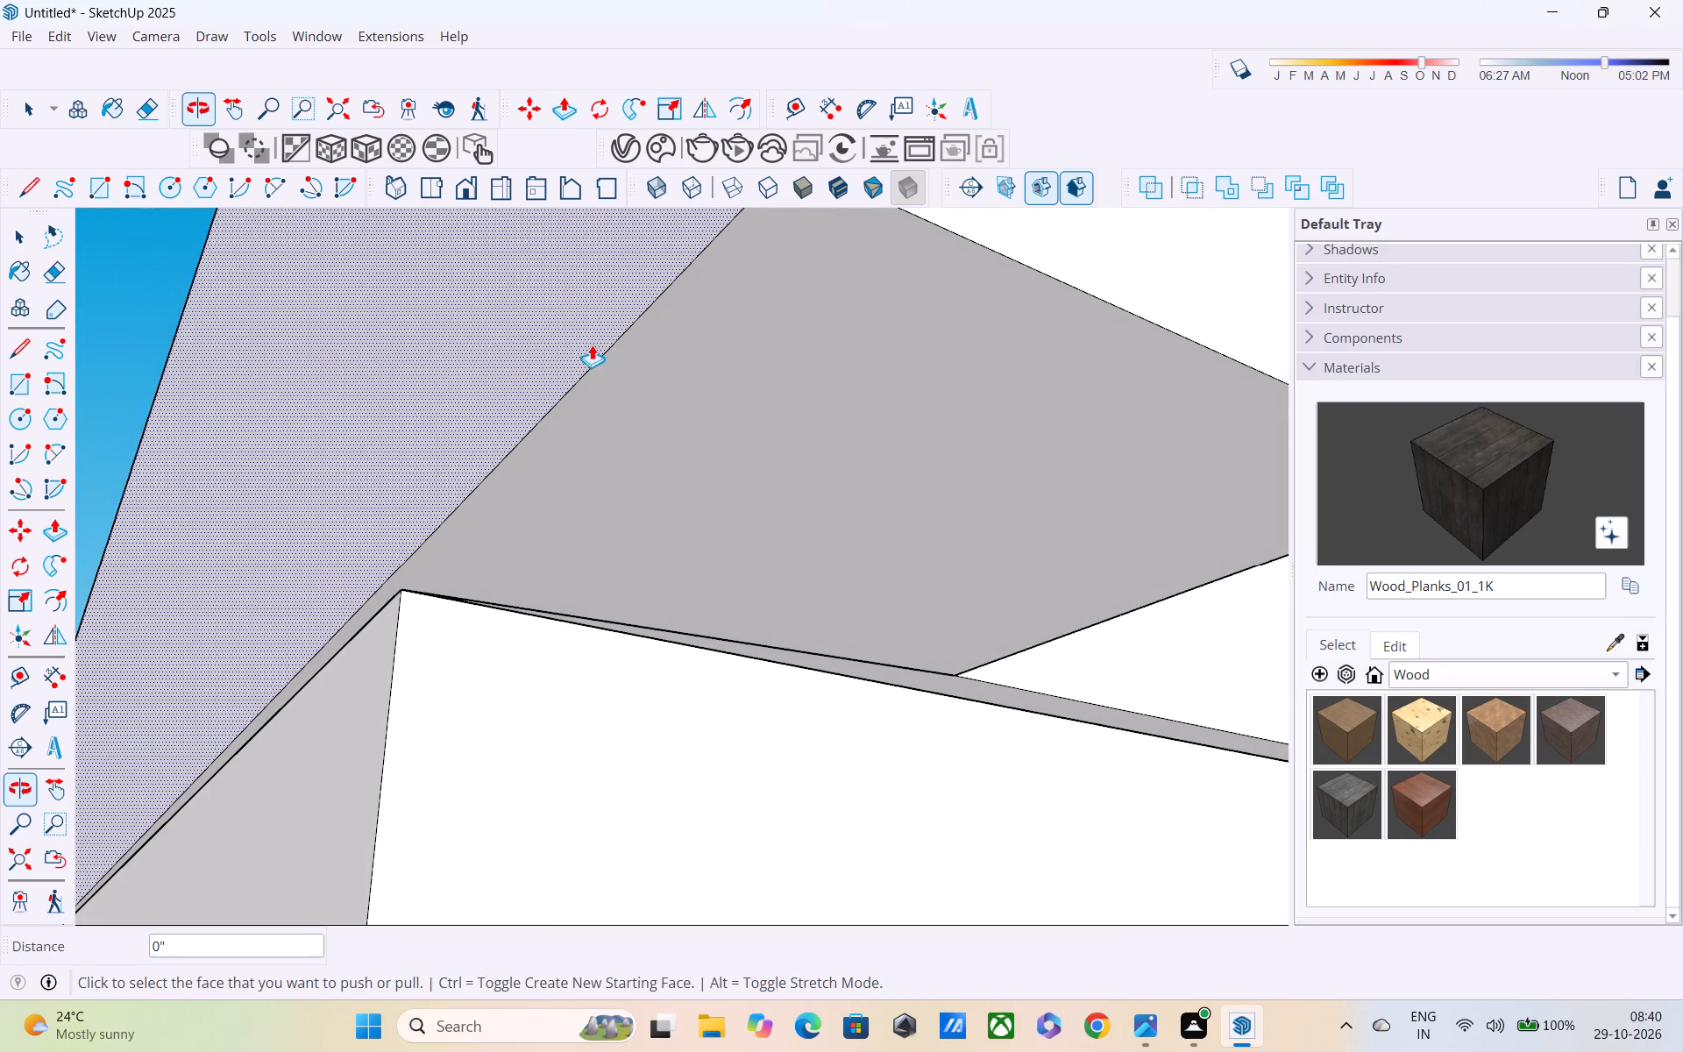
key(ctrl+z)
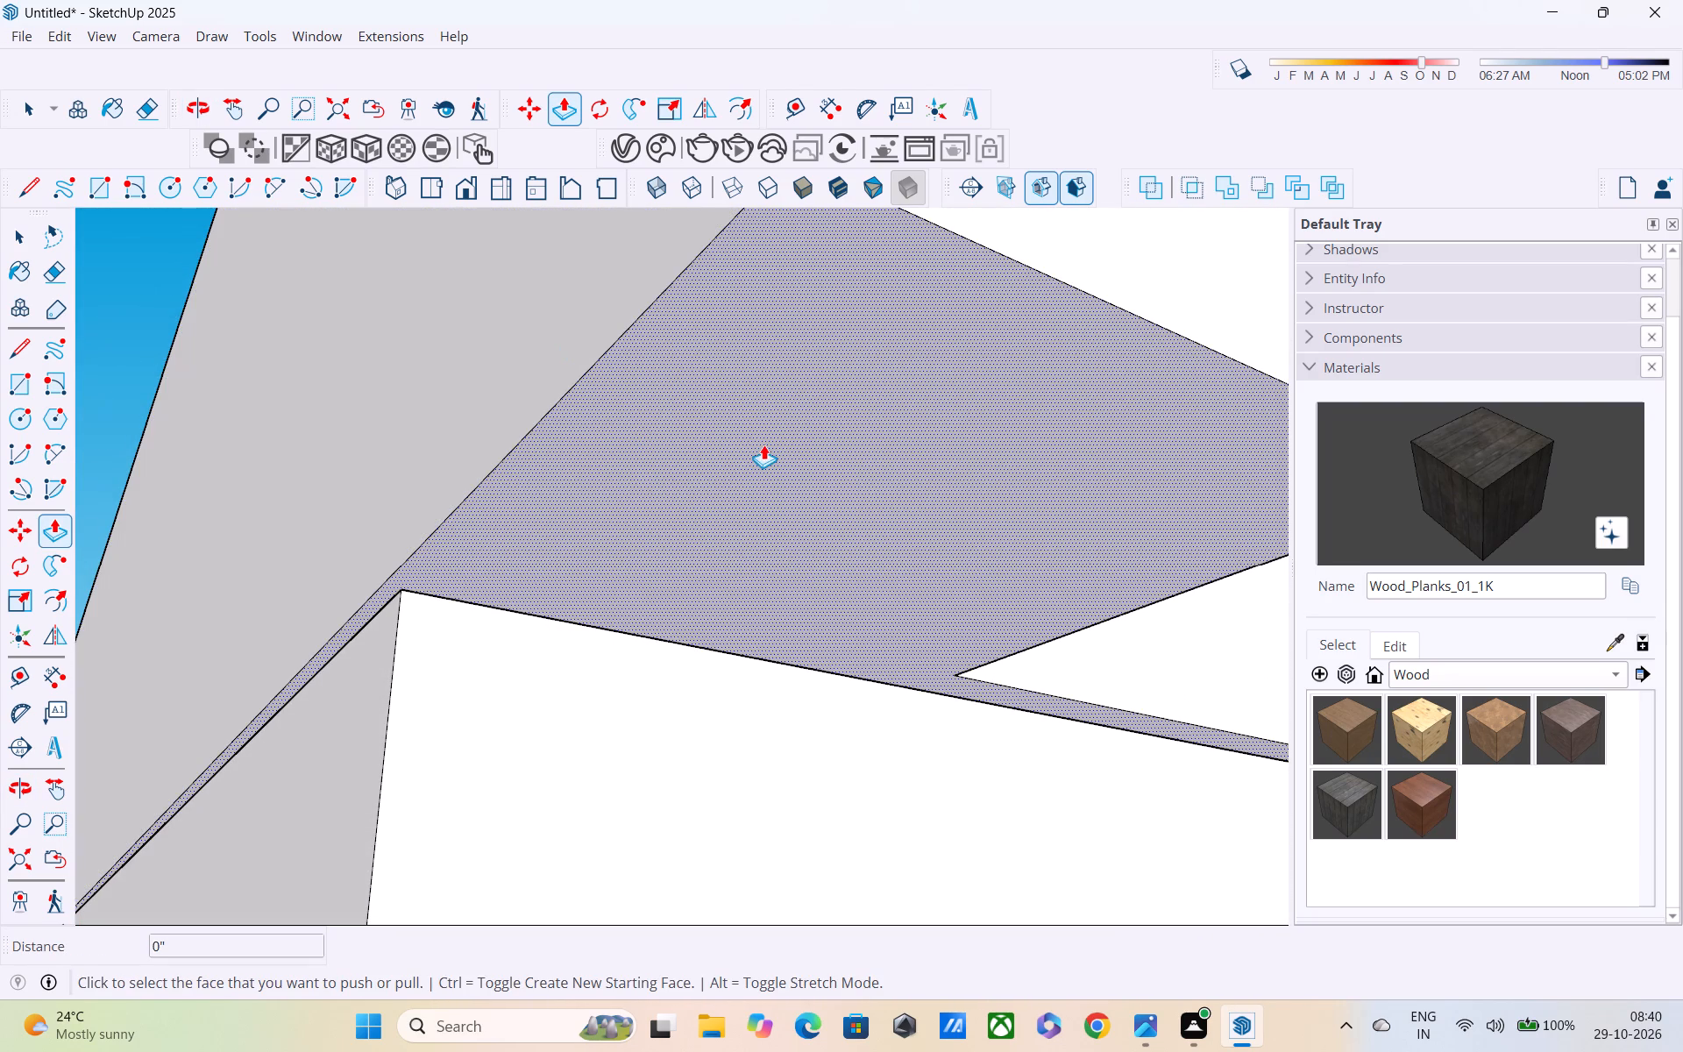
Lower the corner strip's underside face by about 3/16".
click(763, 444)
click(582, 642)
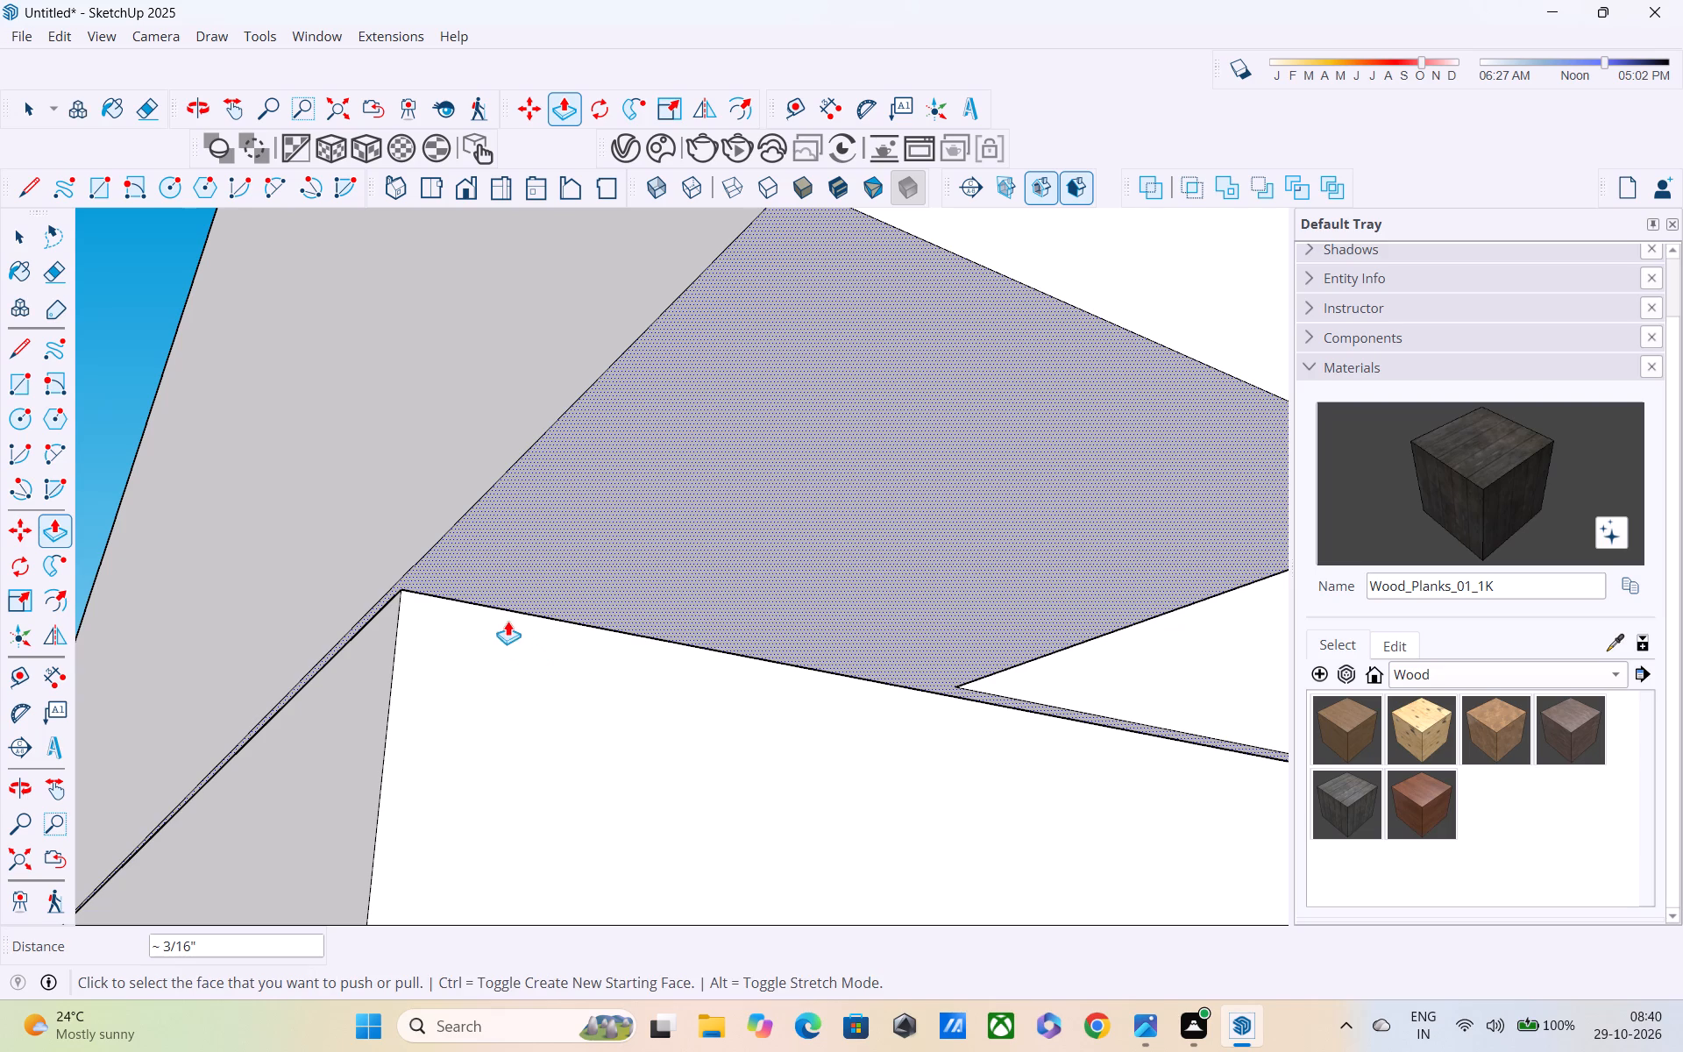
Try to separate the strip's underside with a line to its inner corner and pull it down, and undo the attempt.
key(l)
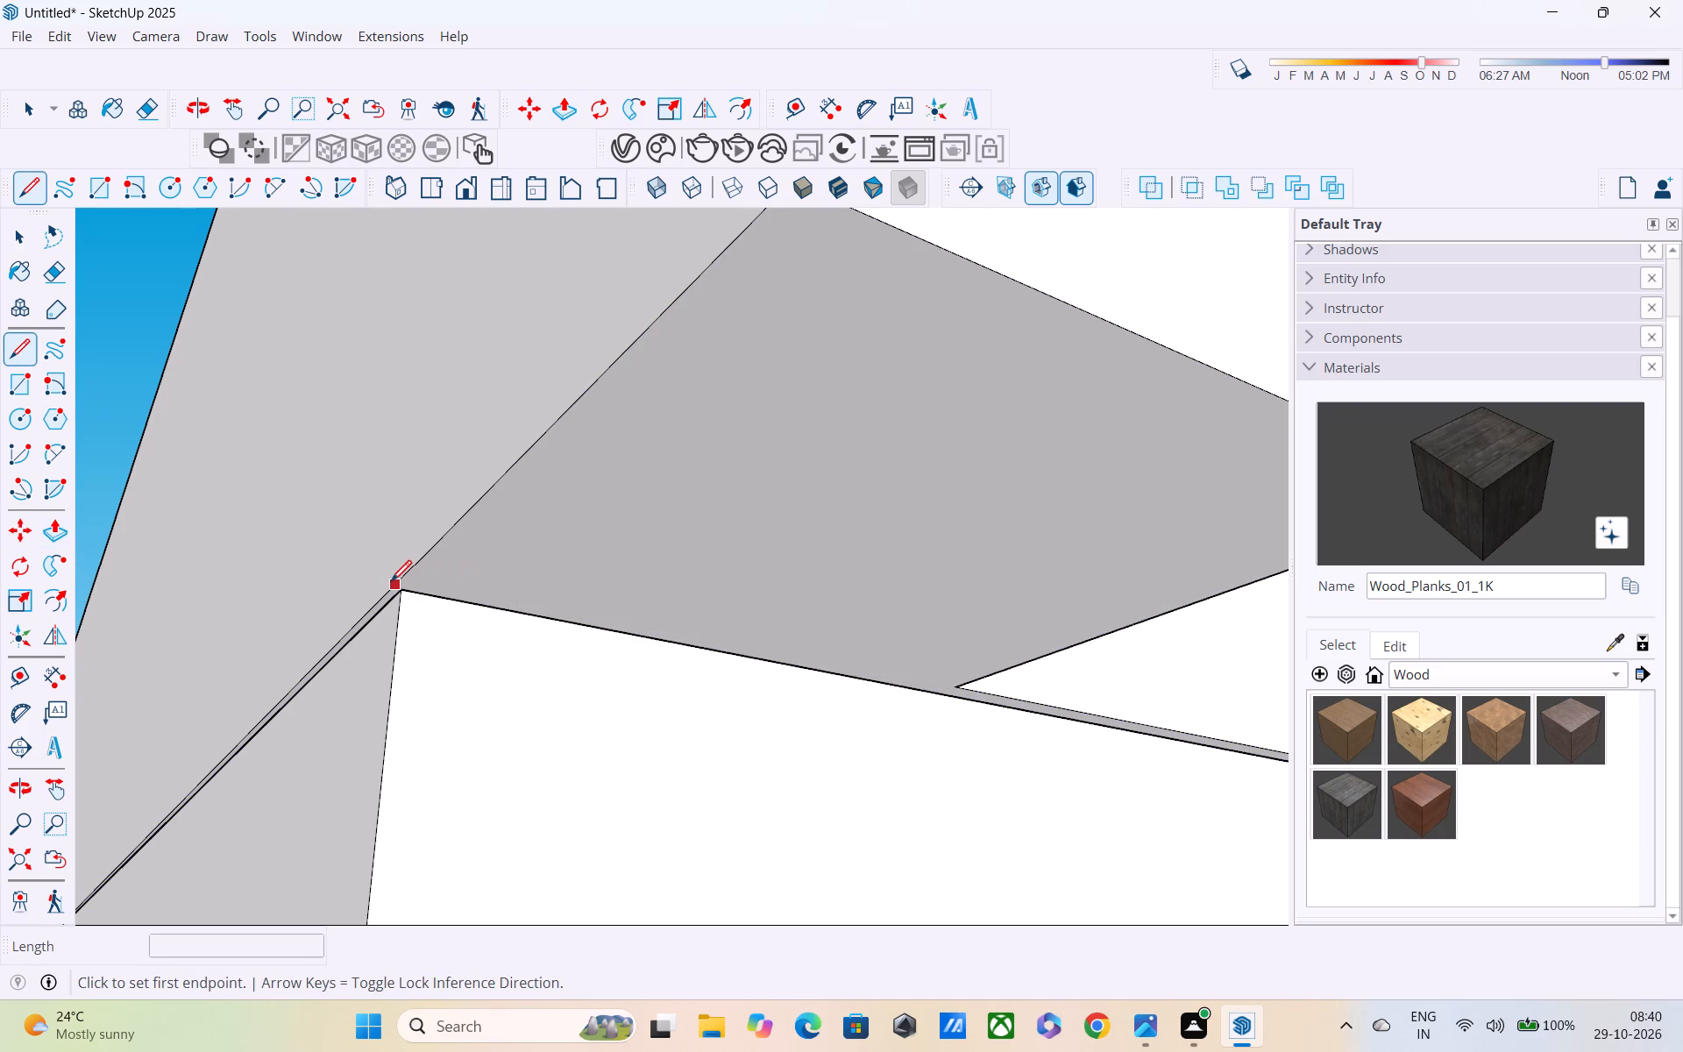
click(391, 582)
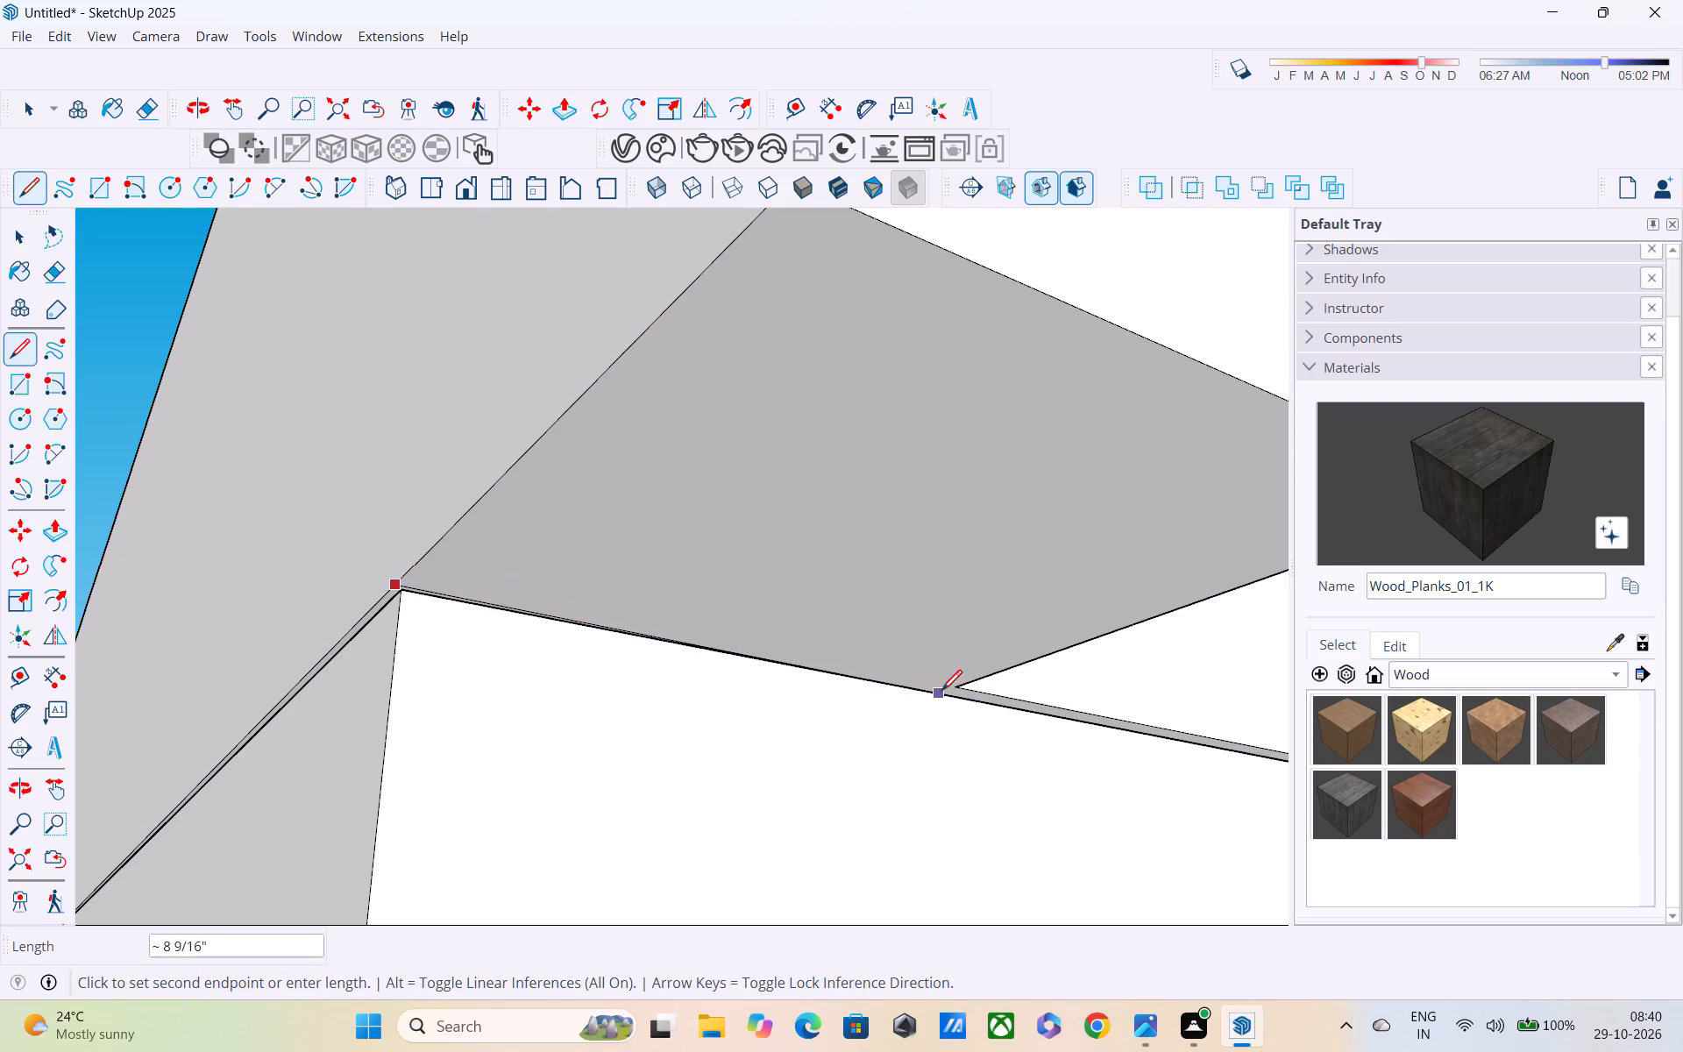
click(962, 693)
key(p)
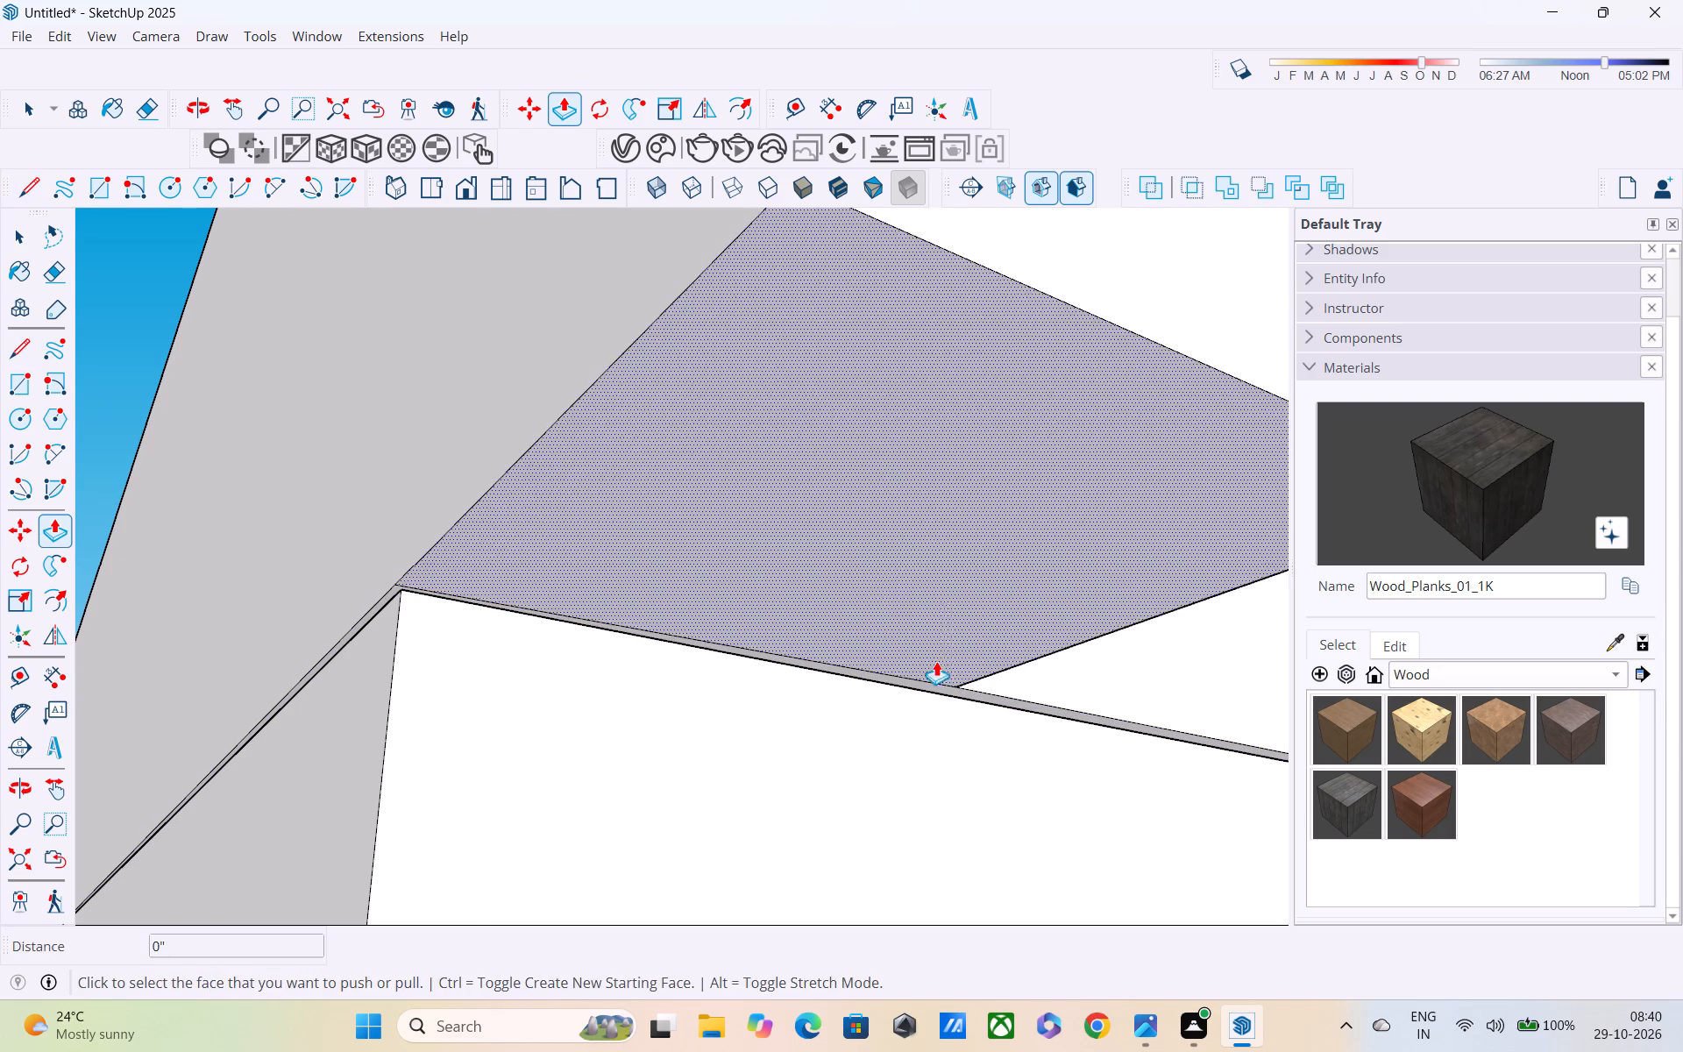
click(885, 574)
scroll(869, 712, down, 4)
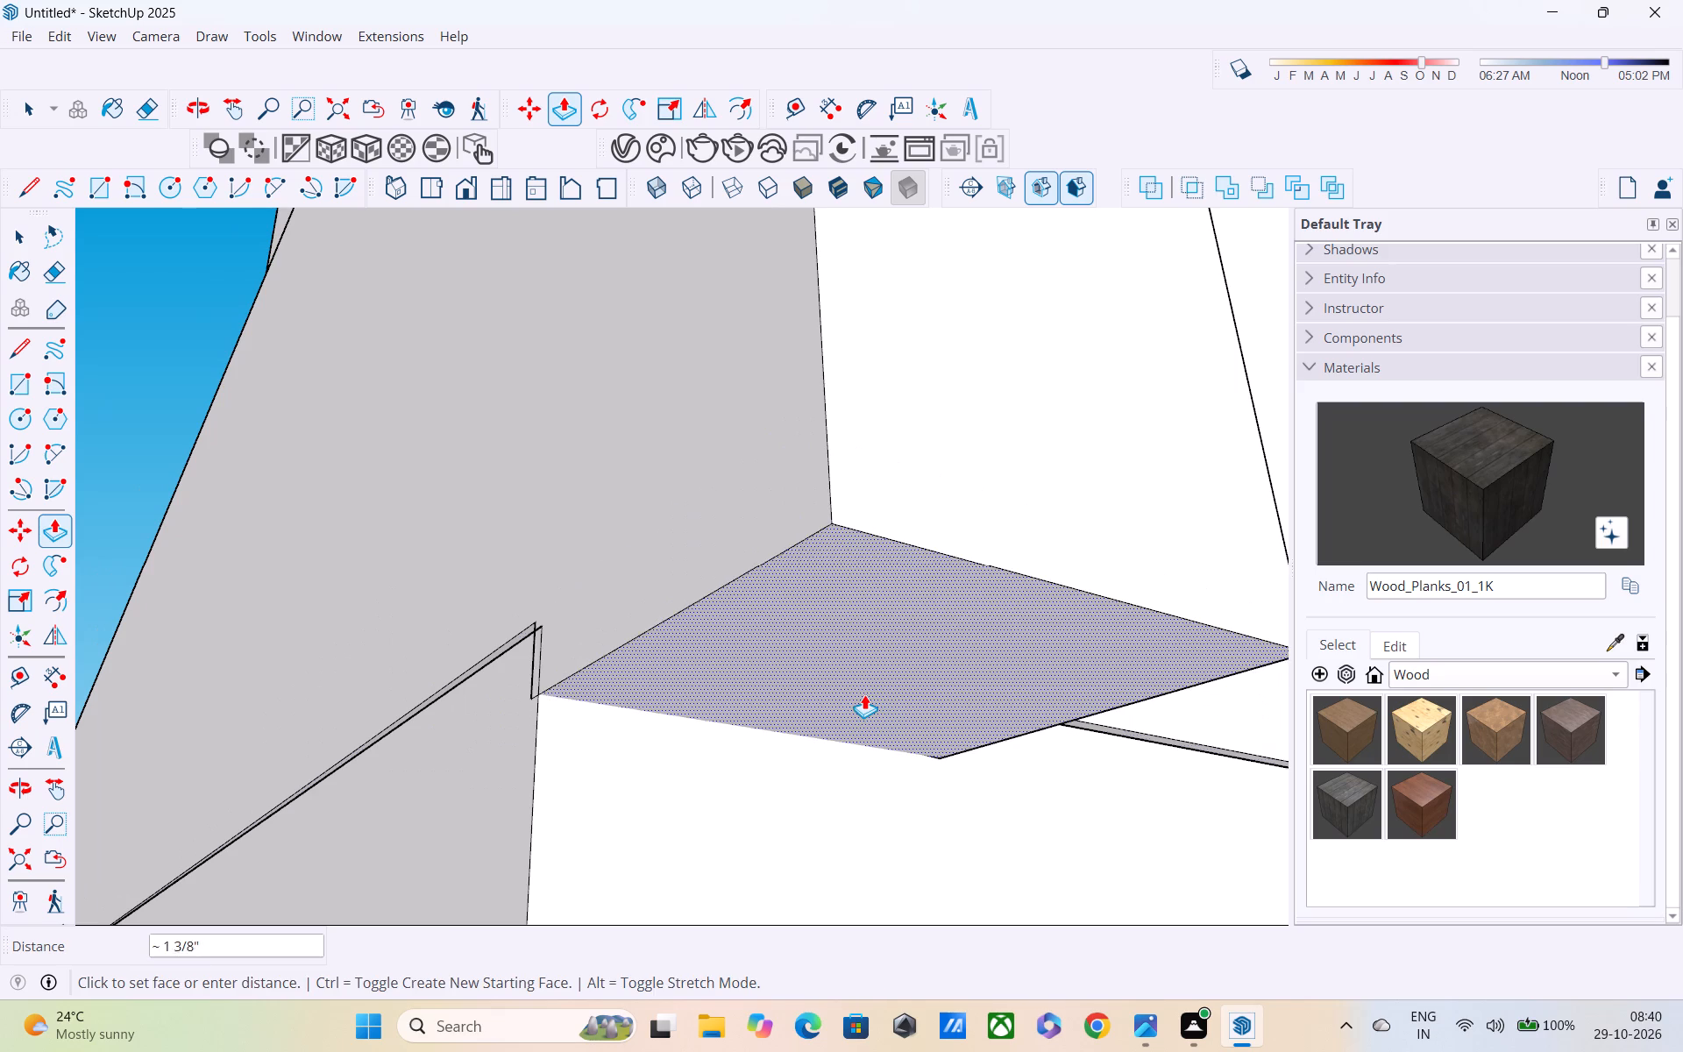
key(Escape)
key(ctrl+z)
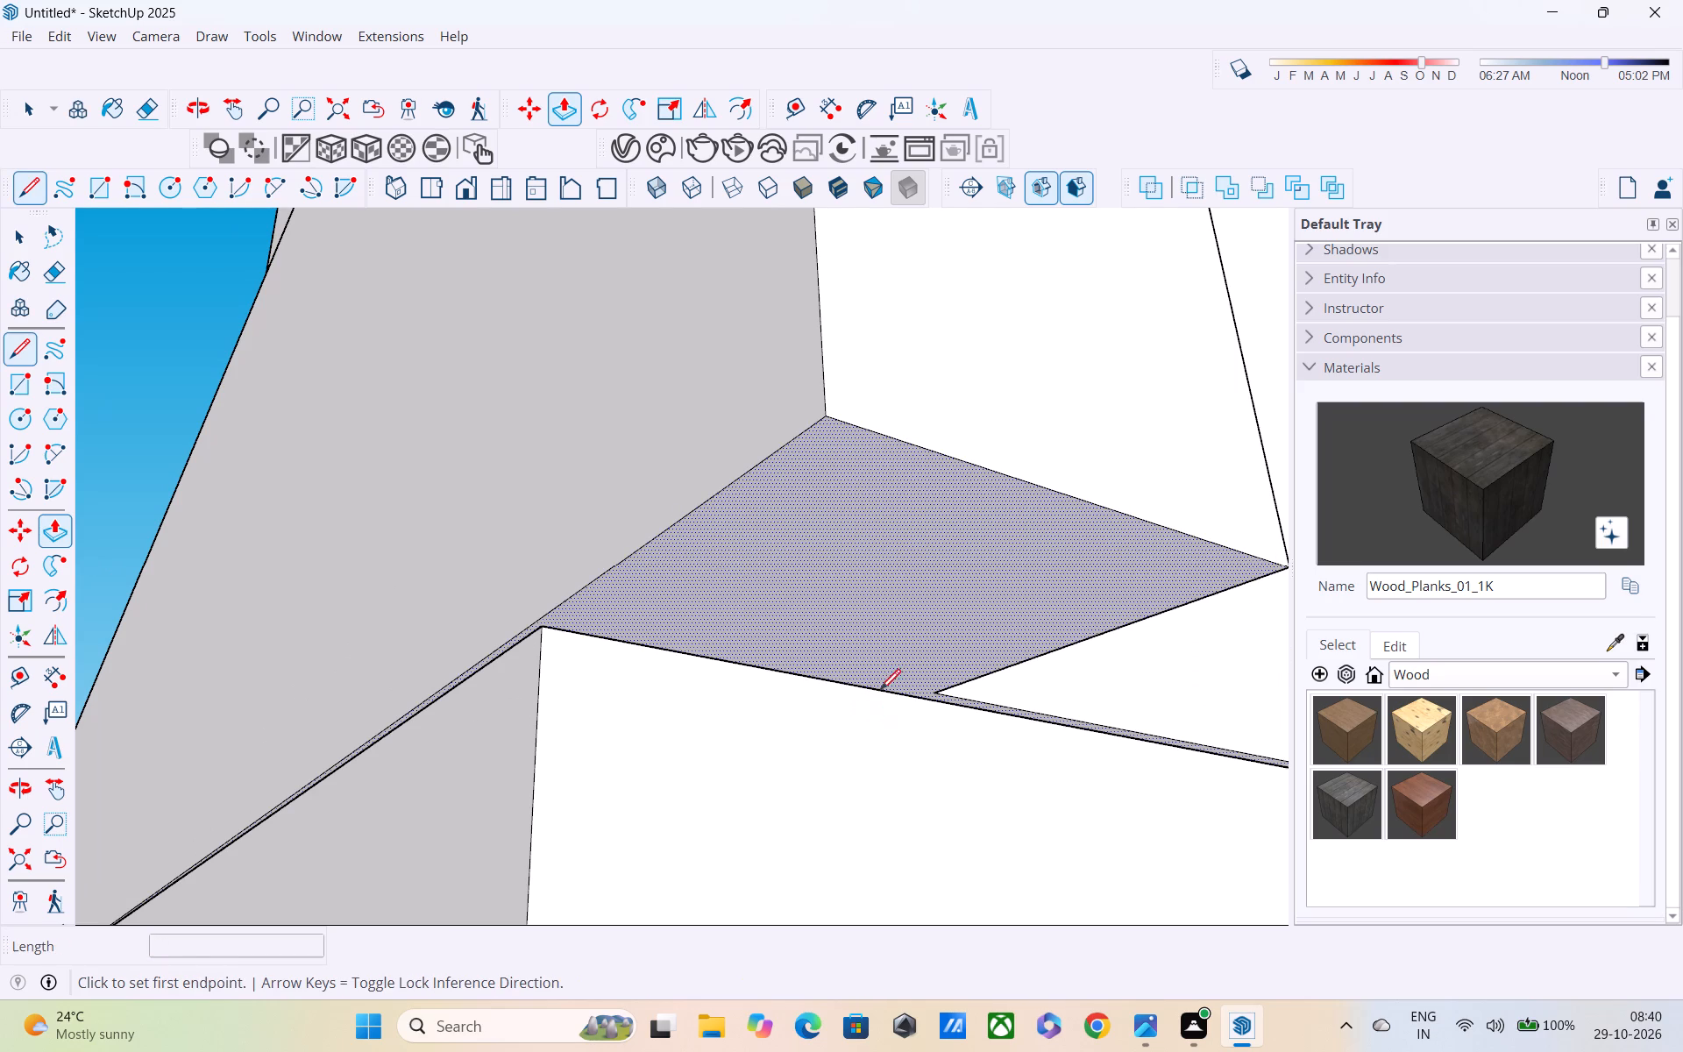
Draw a 9" line closing off the strip's underside and extrude that face down about 10 3/16" to the slab's lower edge.
key(l)
click(938, 692)
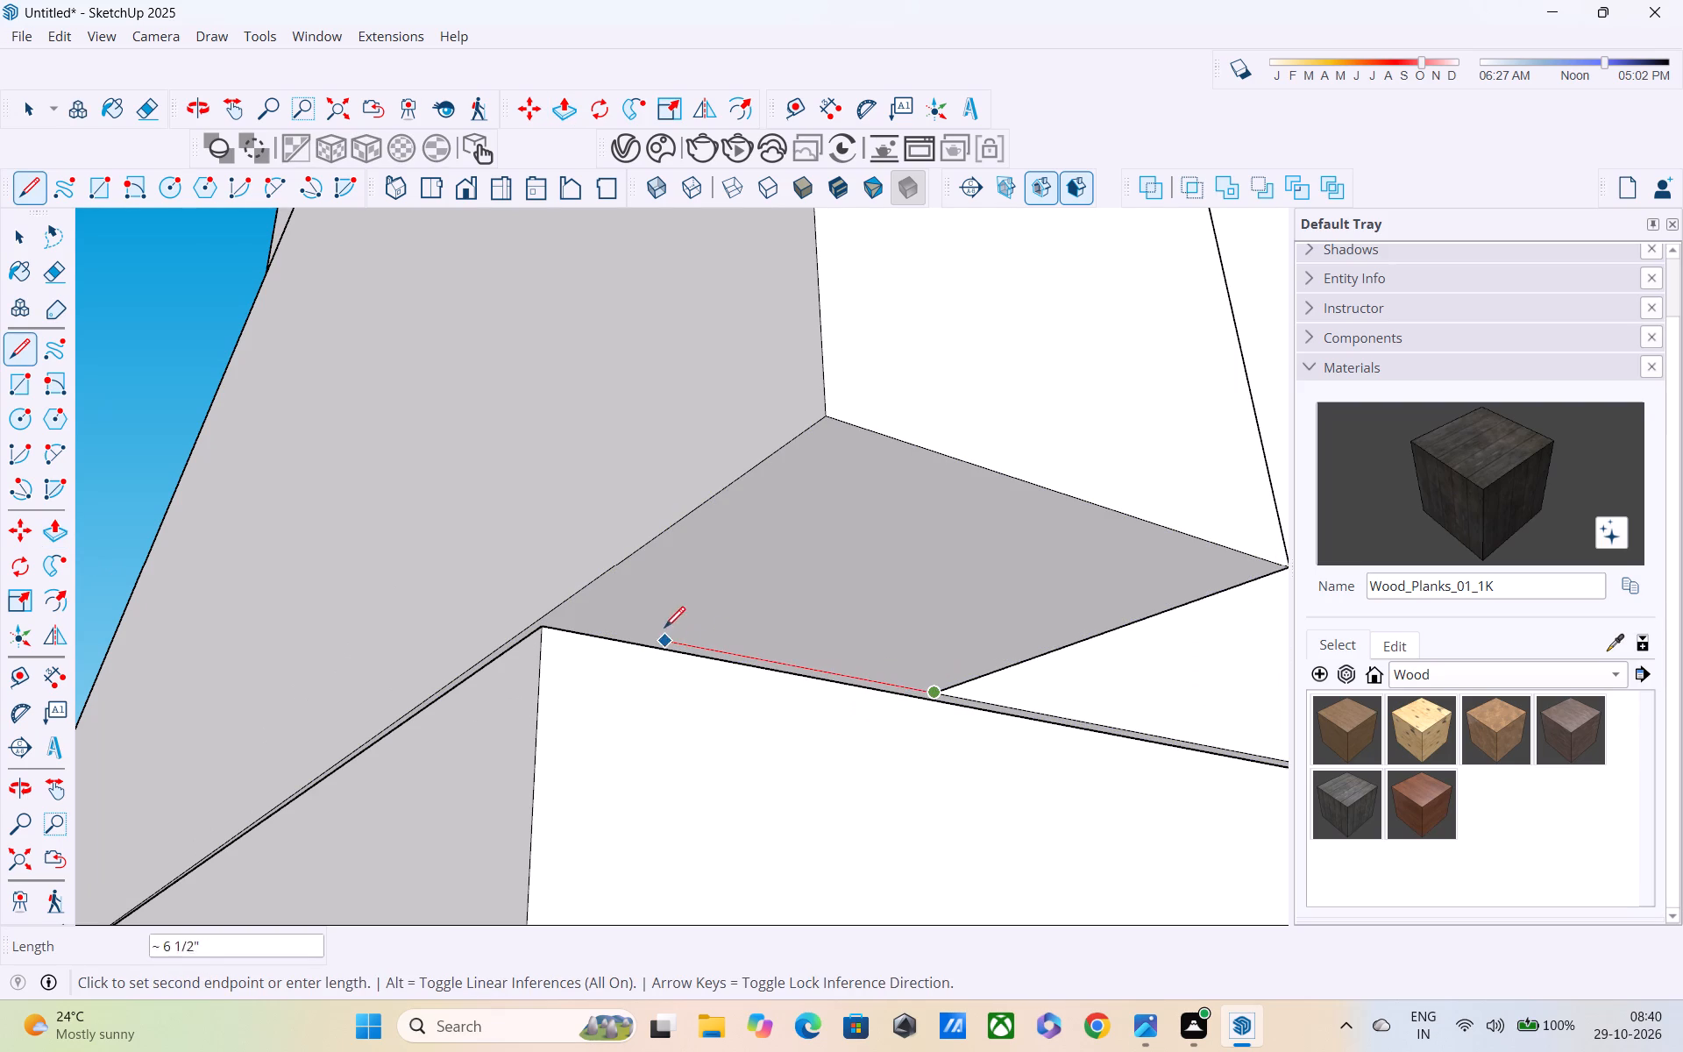
click(545, 616)
key(p)
click(643, 594)
scroll(648, 703, down, 4)
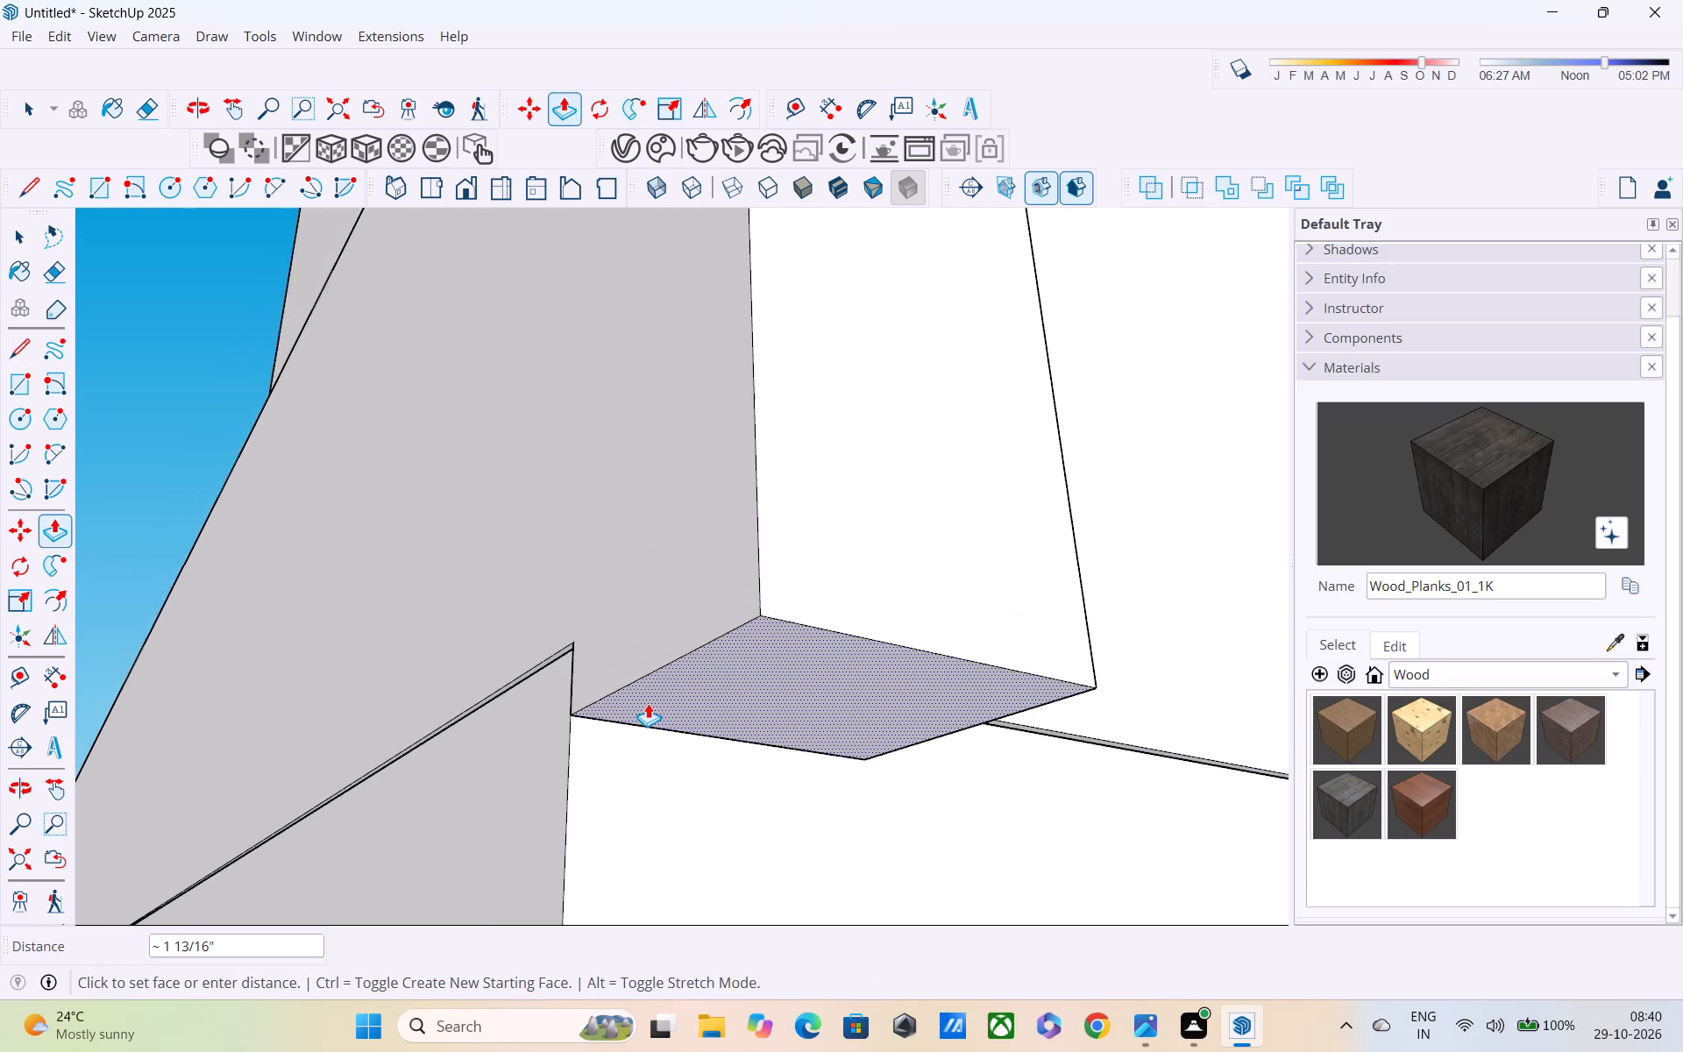
scroll(647, 681, down, 4)
middle_drag(650, 684, 607, 475)
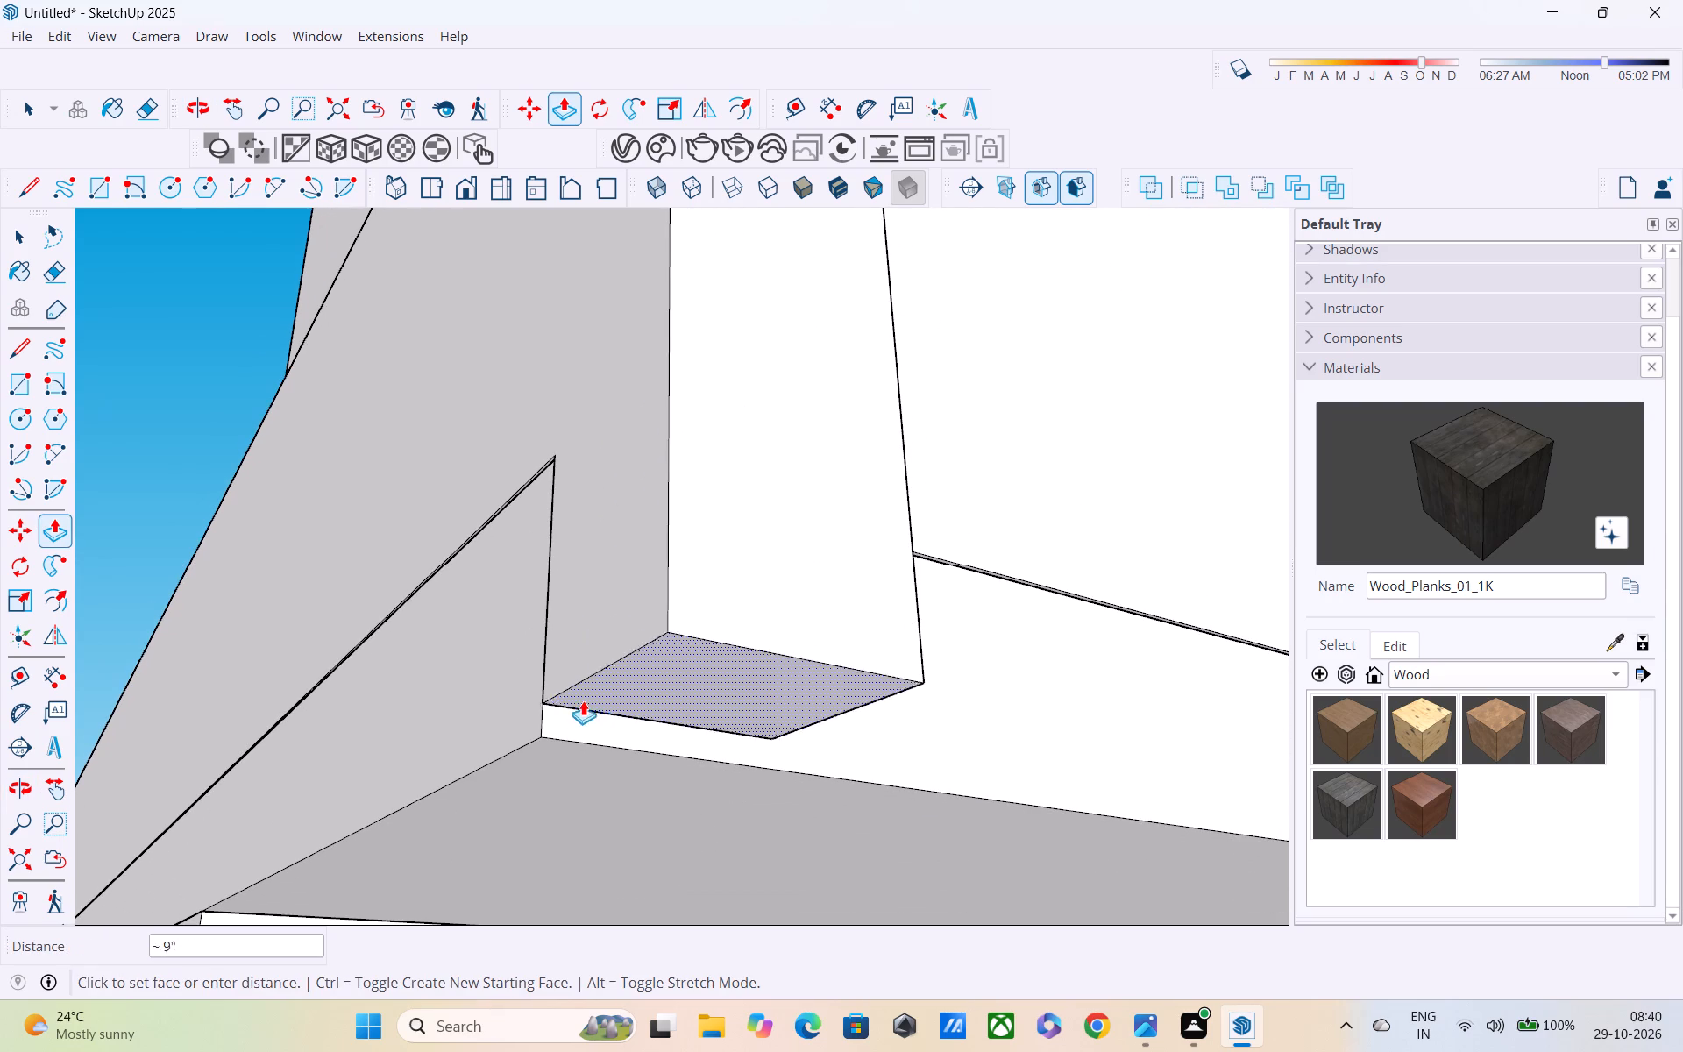
click(518, 746)
Examine the extended corner strip against the front parapet and framed section from the façade.
scroll(557, 691, down, 5)
scroll(621, 646, down, 4)
middle_drag(621, 644, 213, 963)
scroll(213, 963, up, 1)
scroll(228, 907, down, 4)
middle_drag(416, 865, 545, 731)
scroll(550, 729, down, 8)
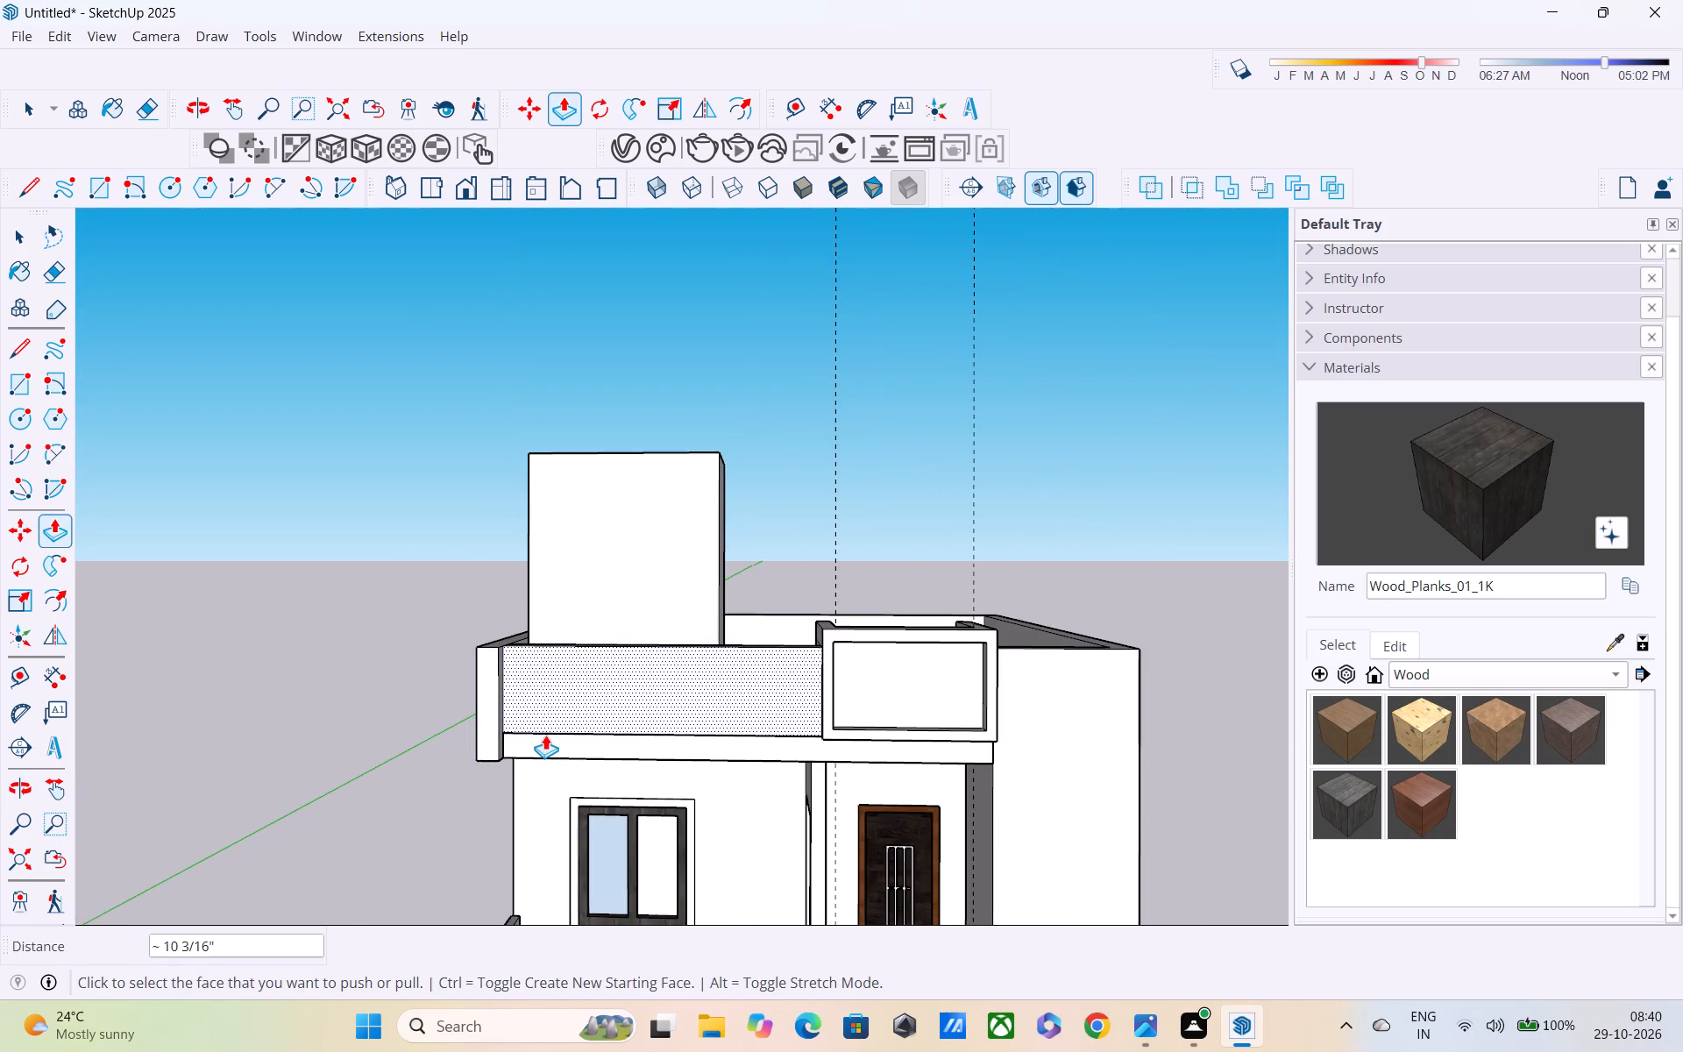
scroll(545, 735, down, 6)
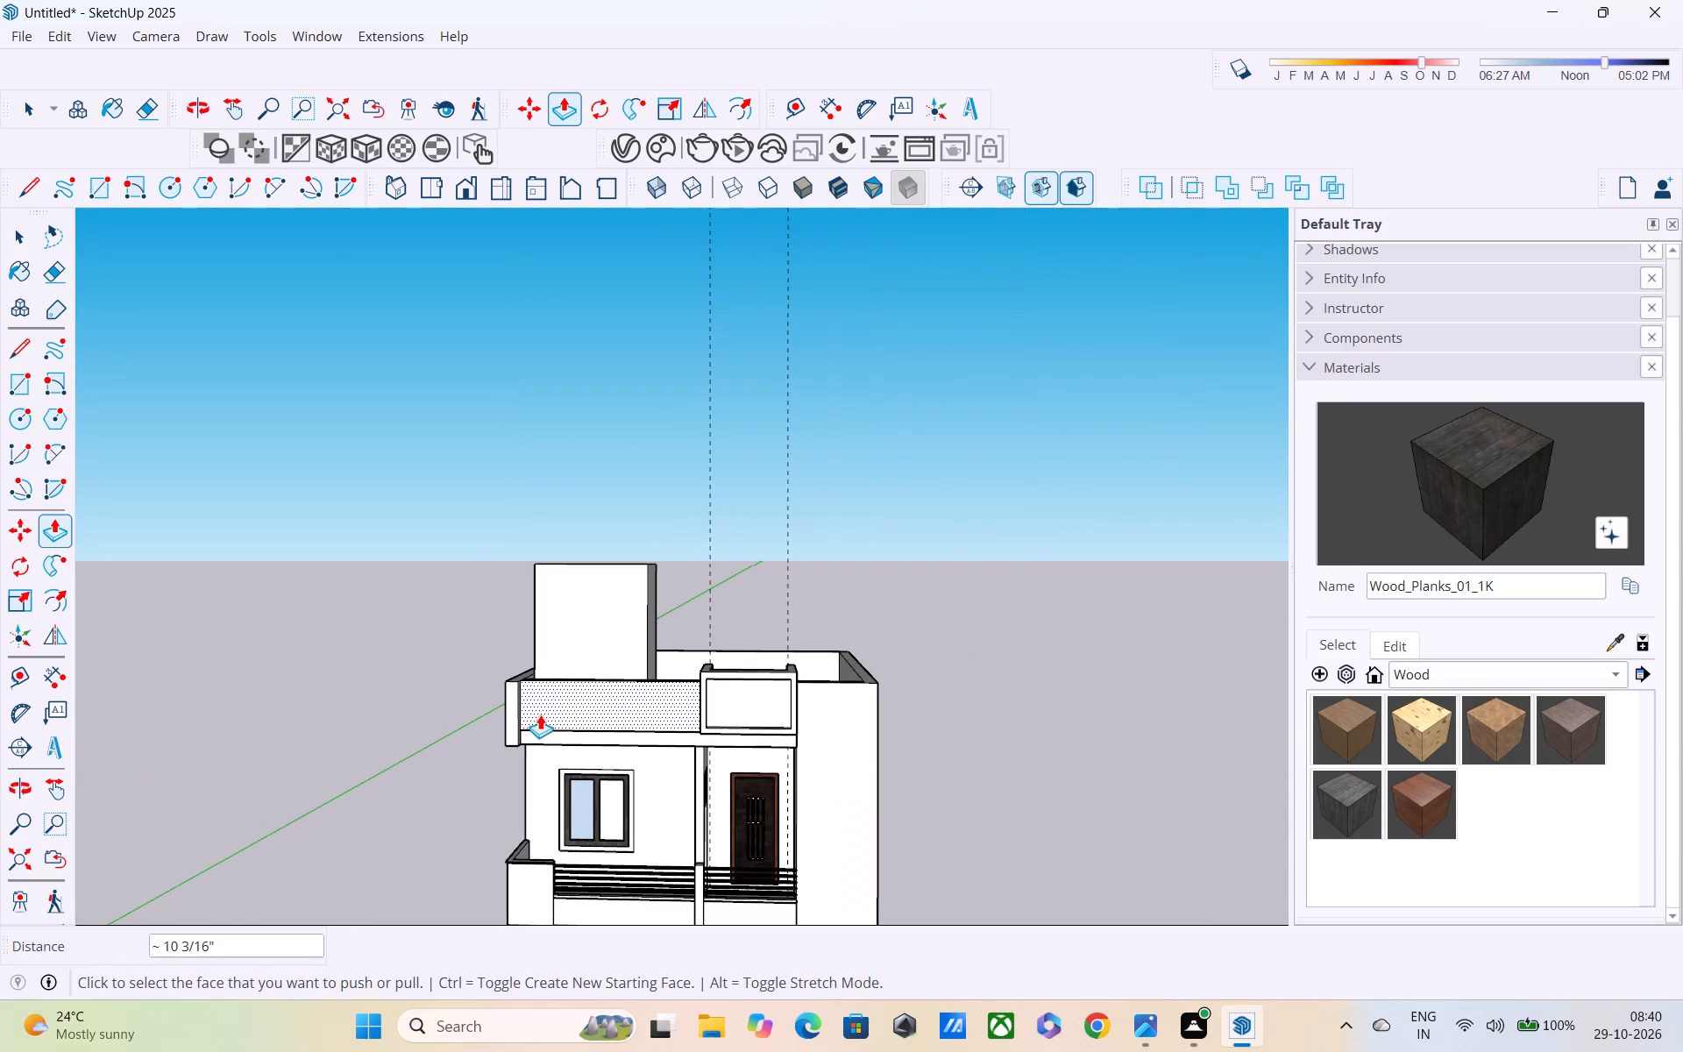
Widen the projecting corner strip by pulling its inner side face about 3 1/4" toward the framed section.
middle_drag(508, 750, 455, 785)
scroll(508, 736, up, 9)
middle_drag(530, 688, 526, 692)
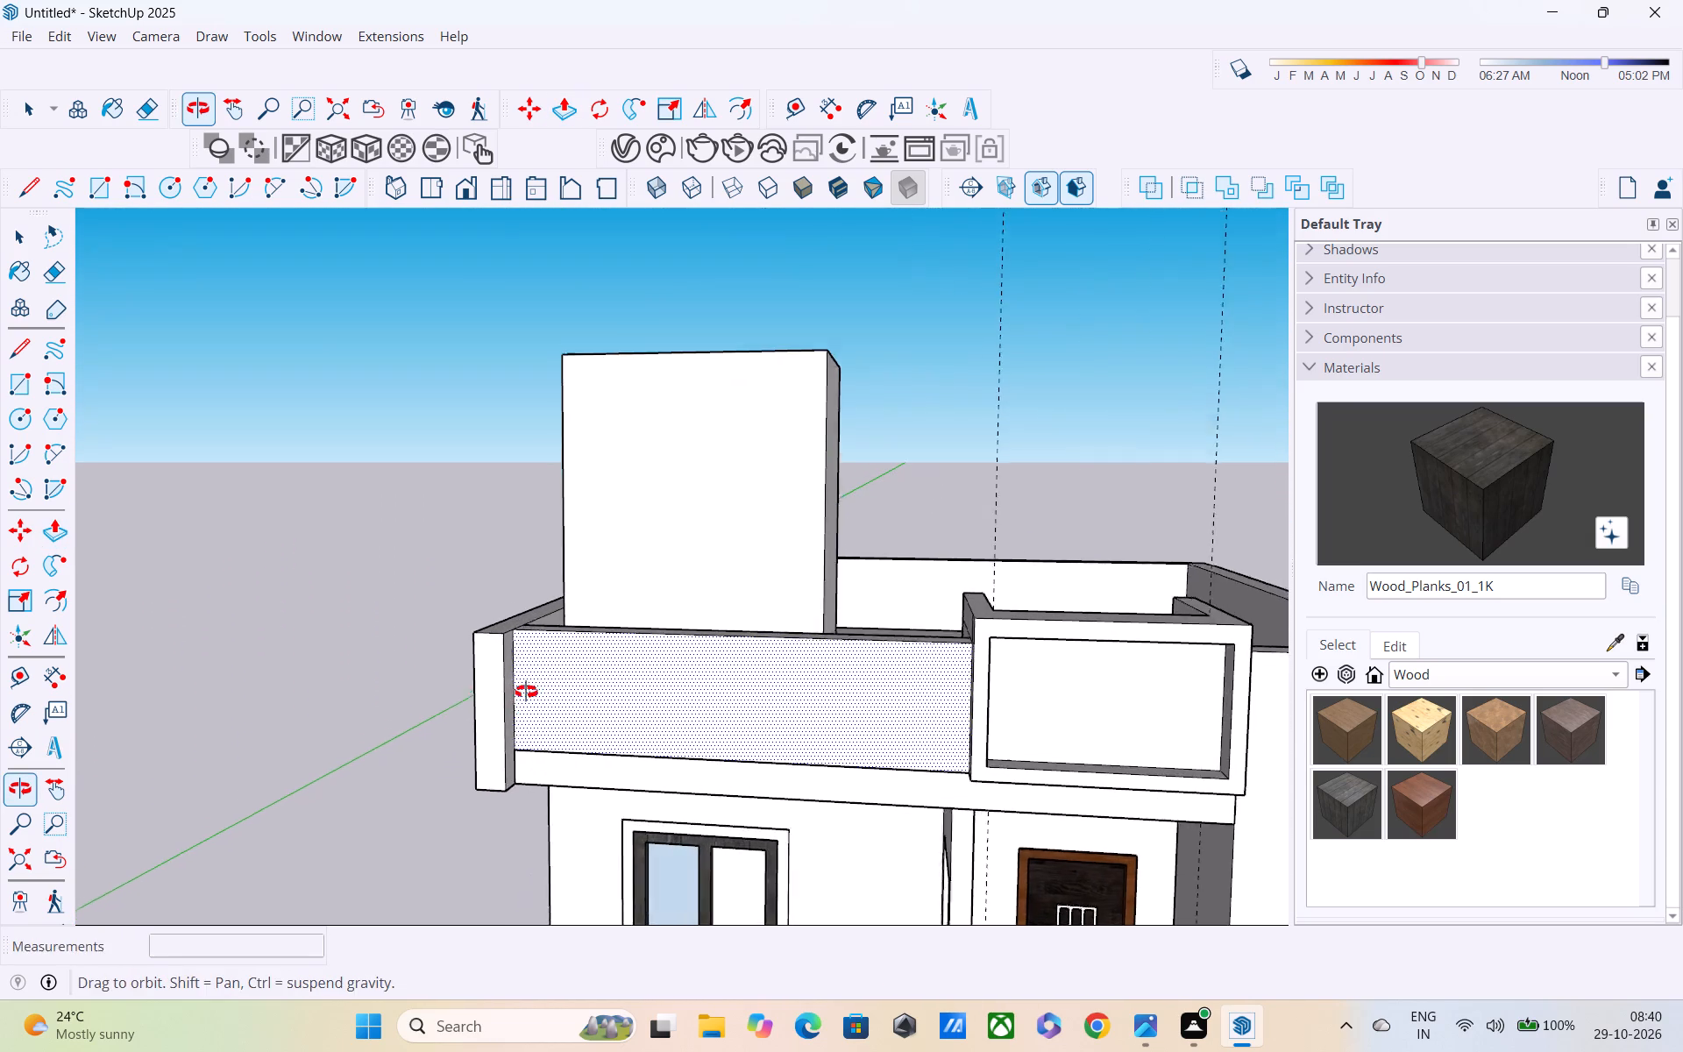
middle_drag(526, 692, 472, 737)
scroll(479, 717, up, 5)
click(500, 668)
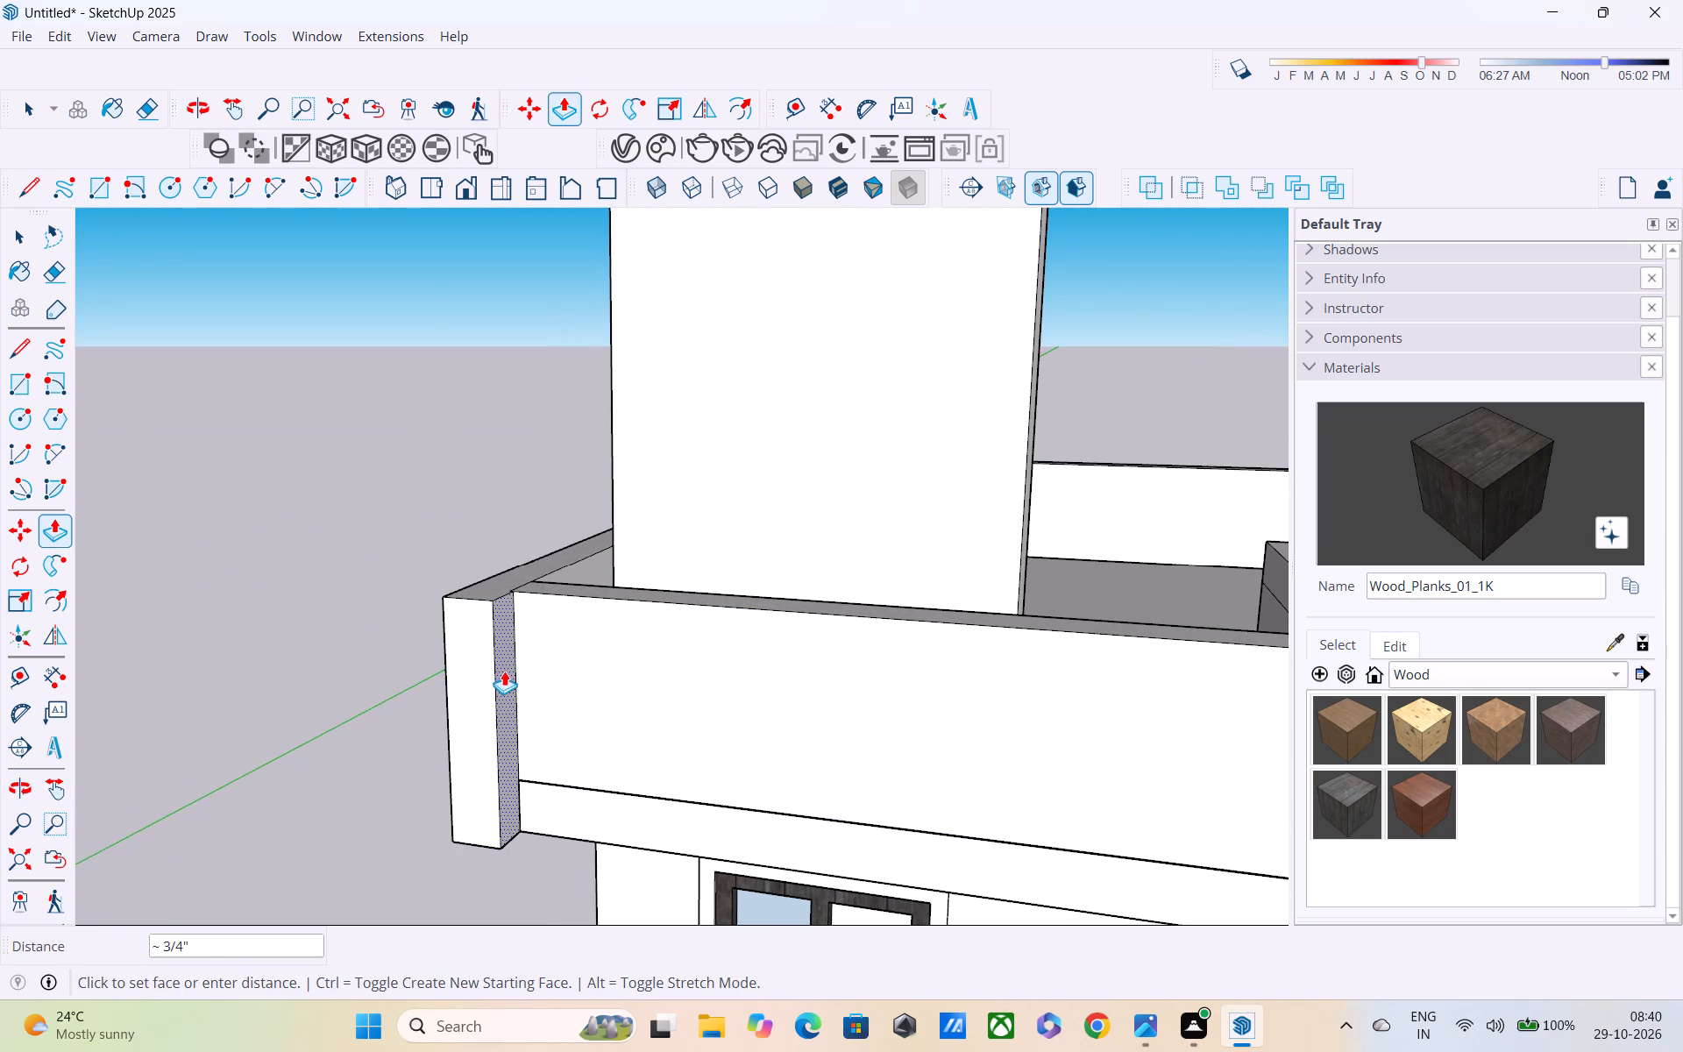
click(515, 678)
Erase the leftover dividing lines on the parapet top where the corner strip meets the front parapet.
middle_drag(518, 671, 635, 828)
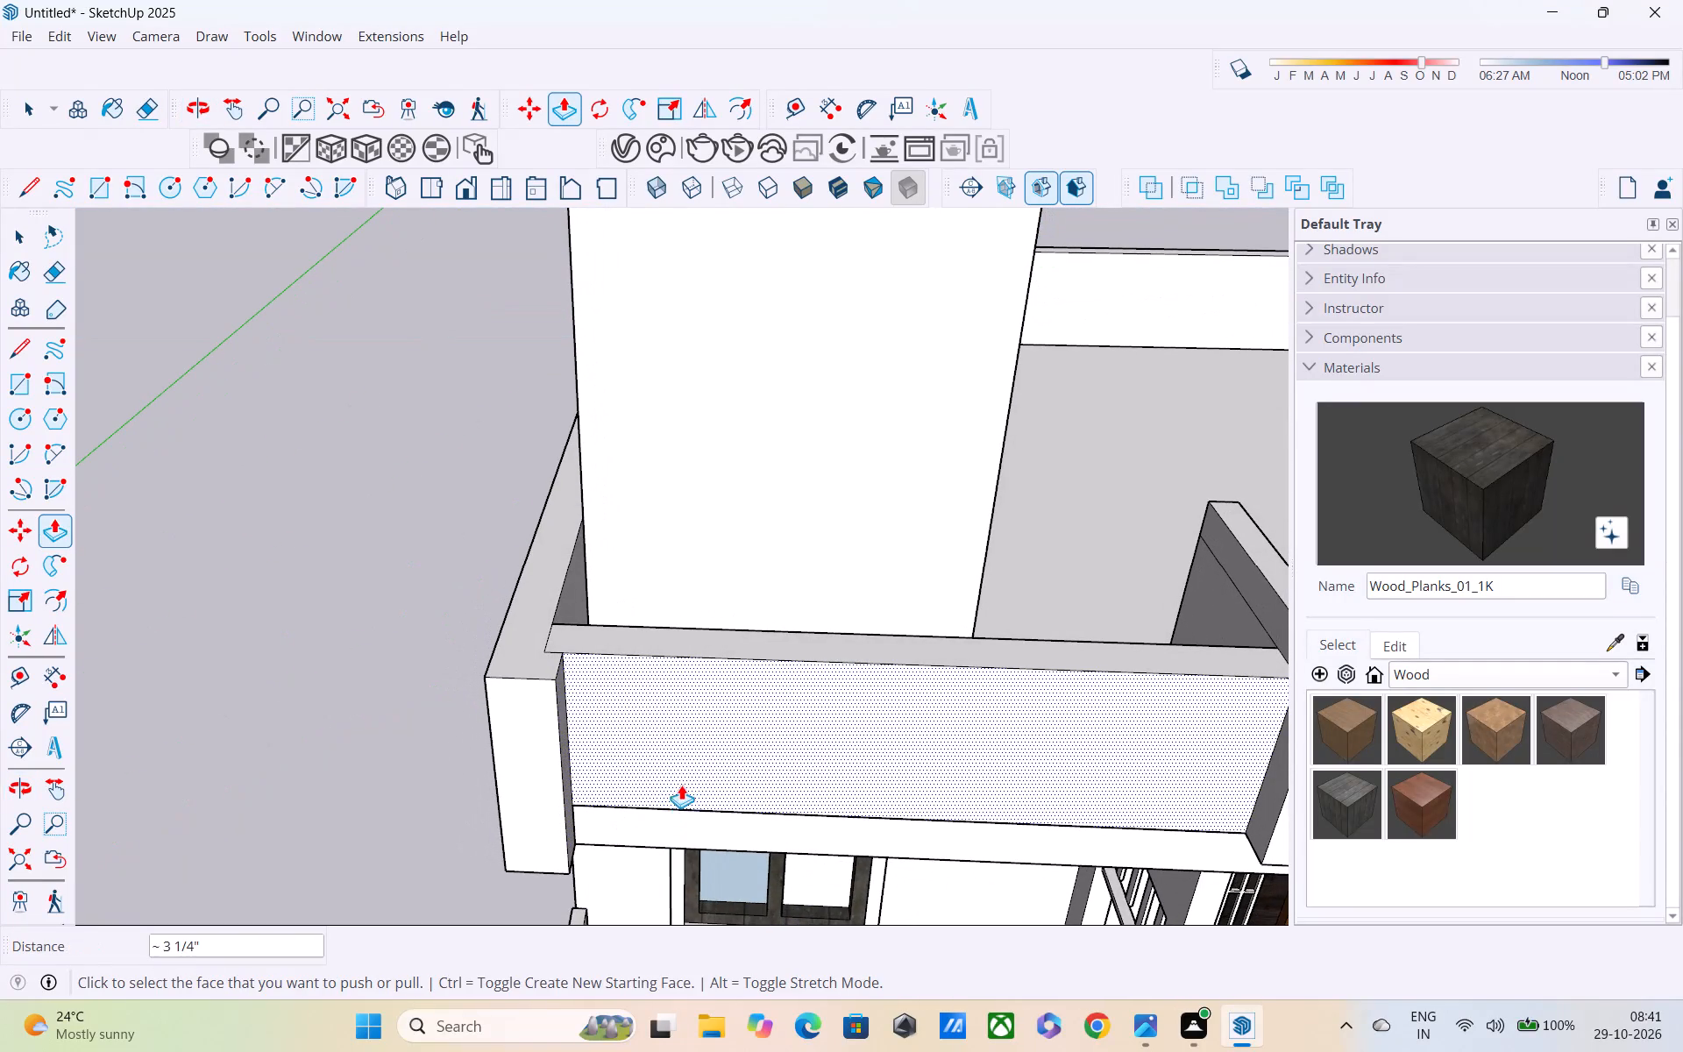
key(e)
scroll(623, 727, up, 4)
click(524, 626)
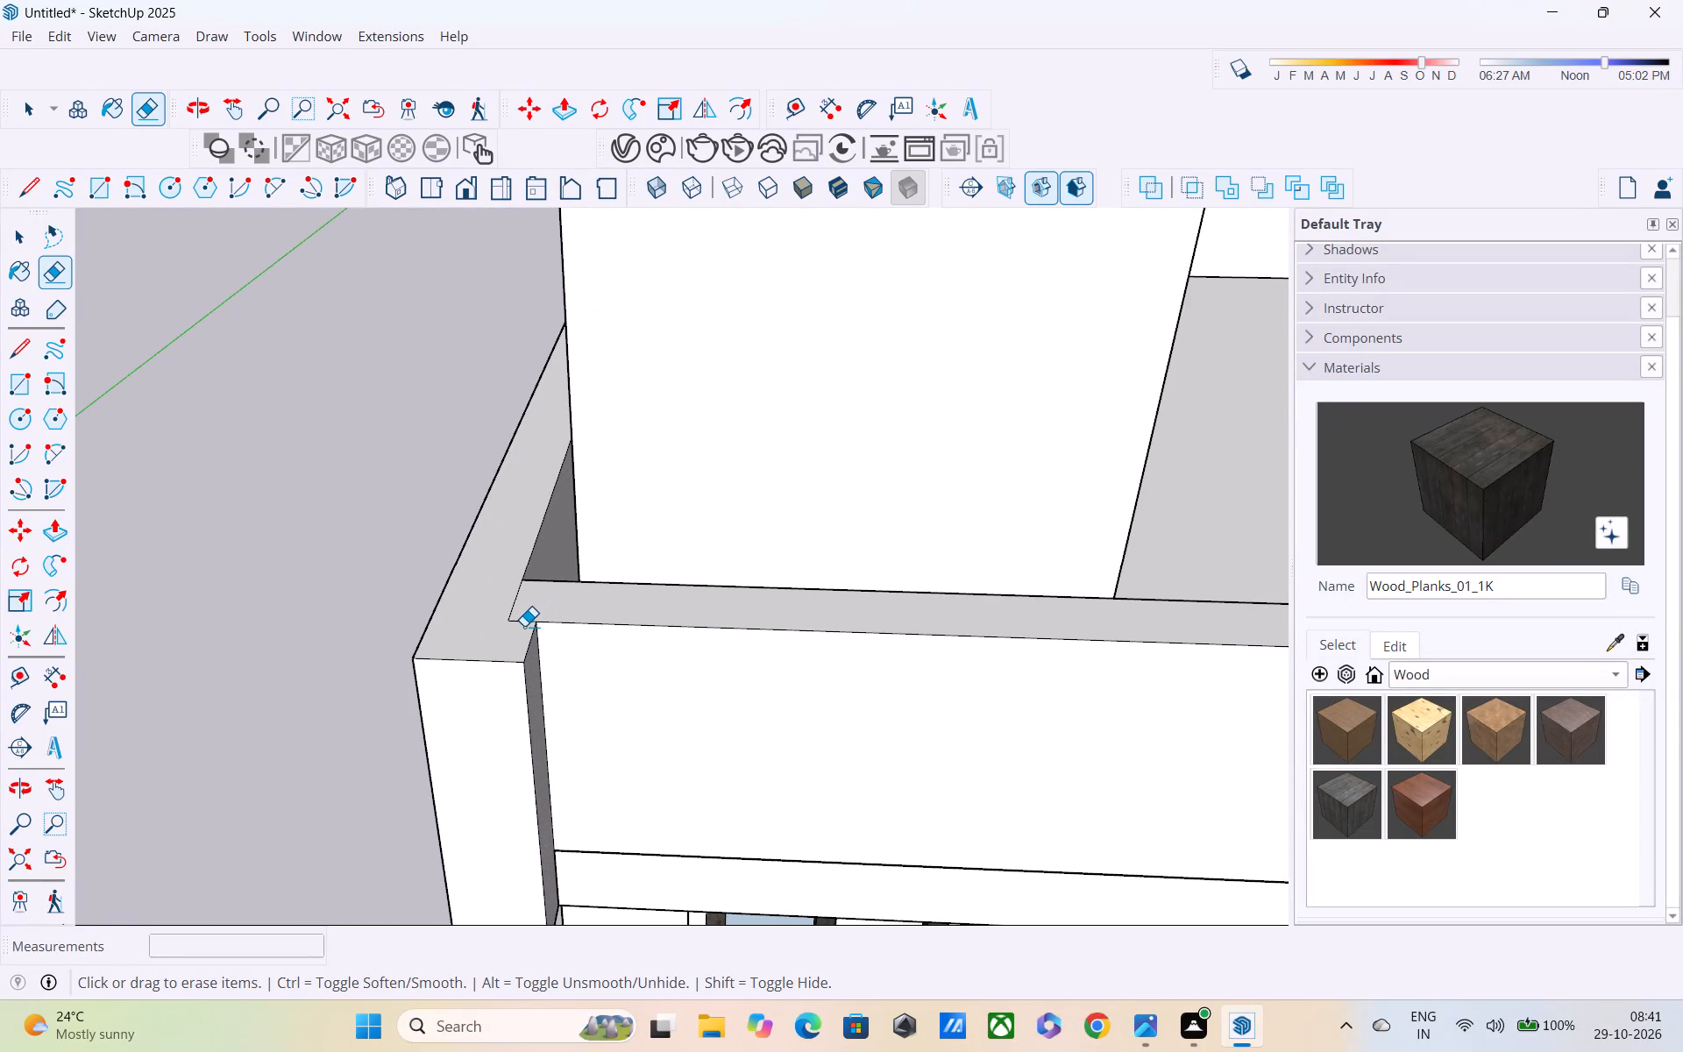
click(515, 608)
click(518, 620)
middle_drag(521, 639, 521, 650)
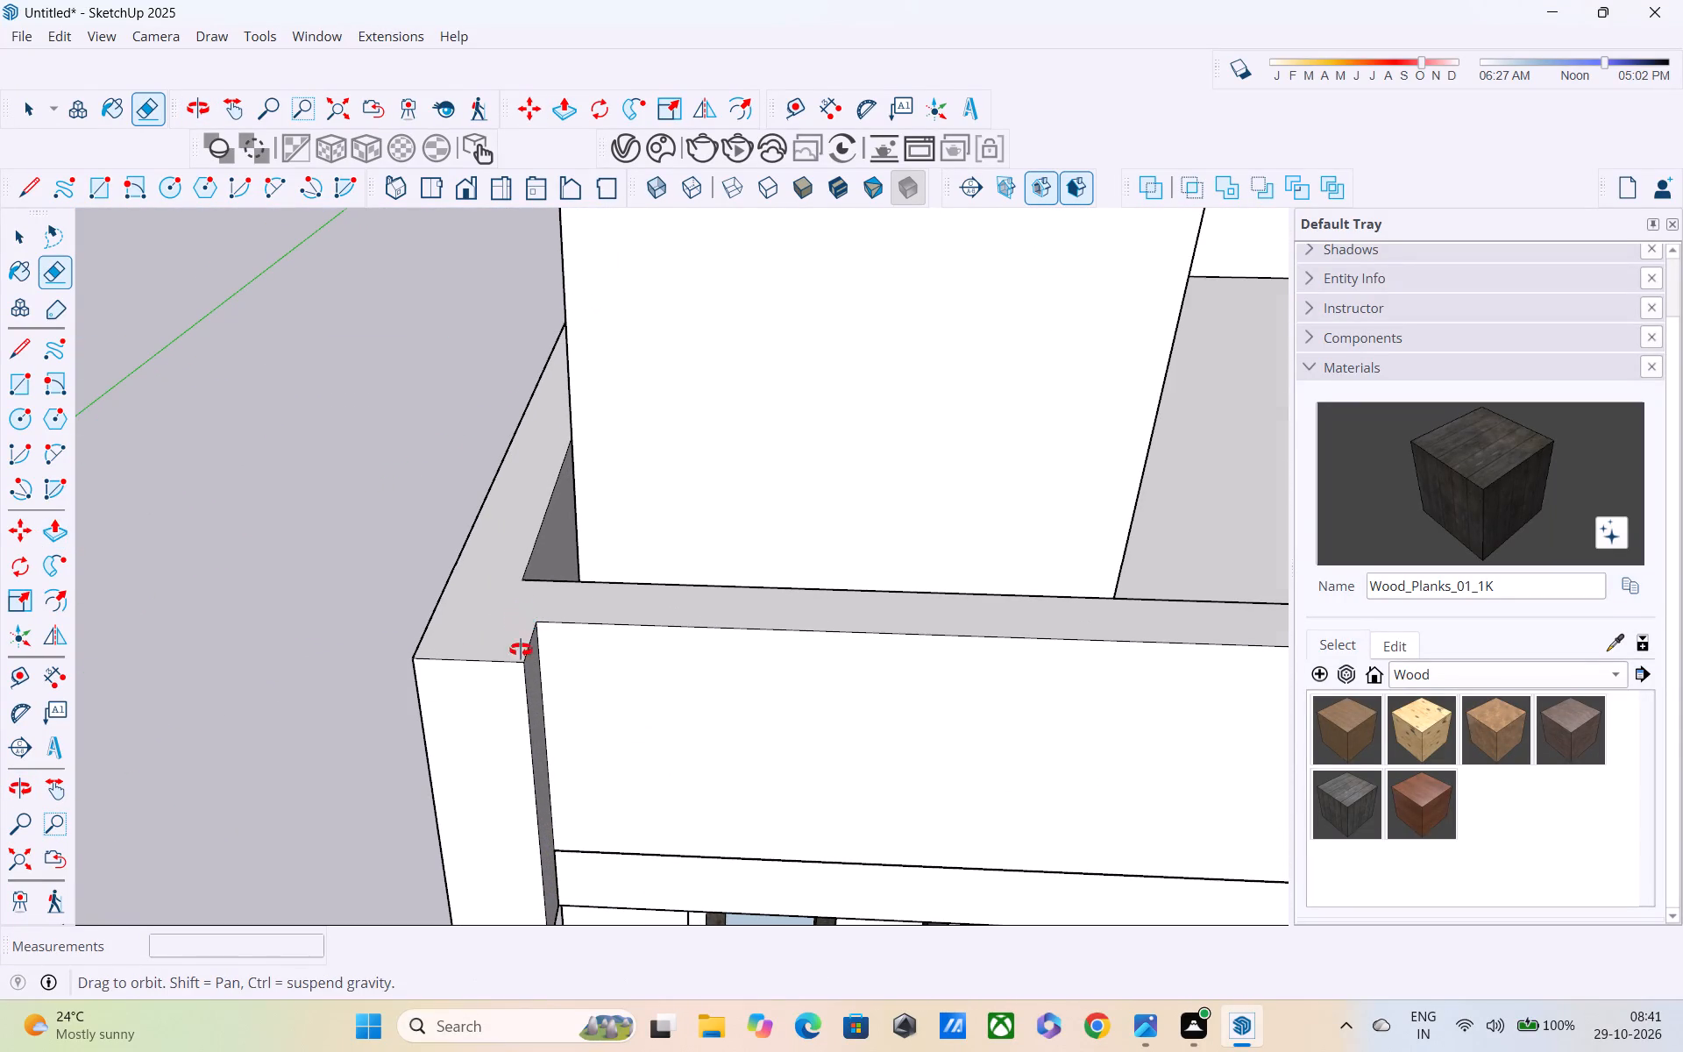
middle_drag(521, 650, 516, 693)
scroll(511, 693, down, 3)
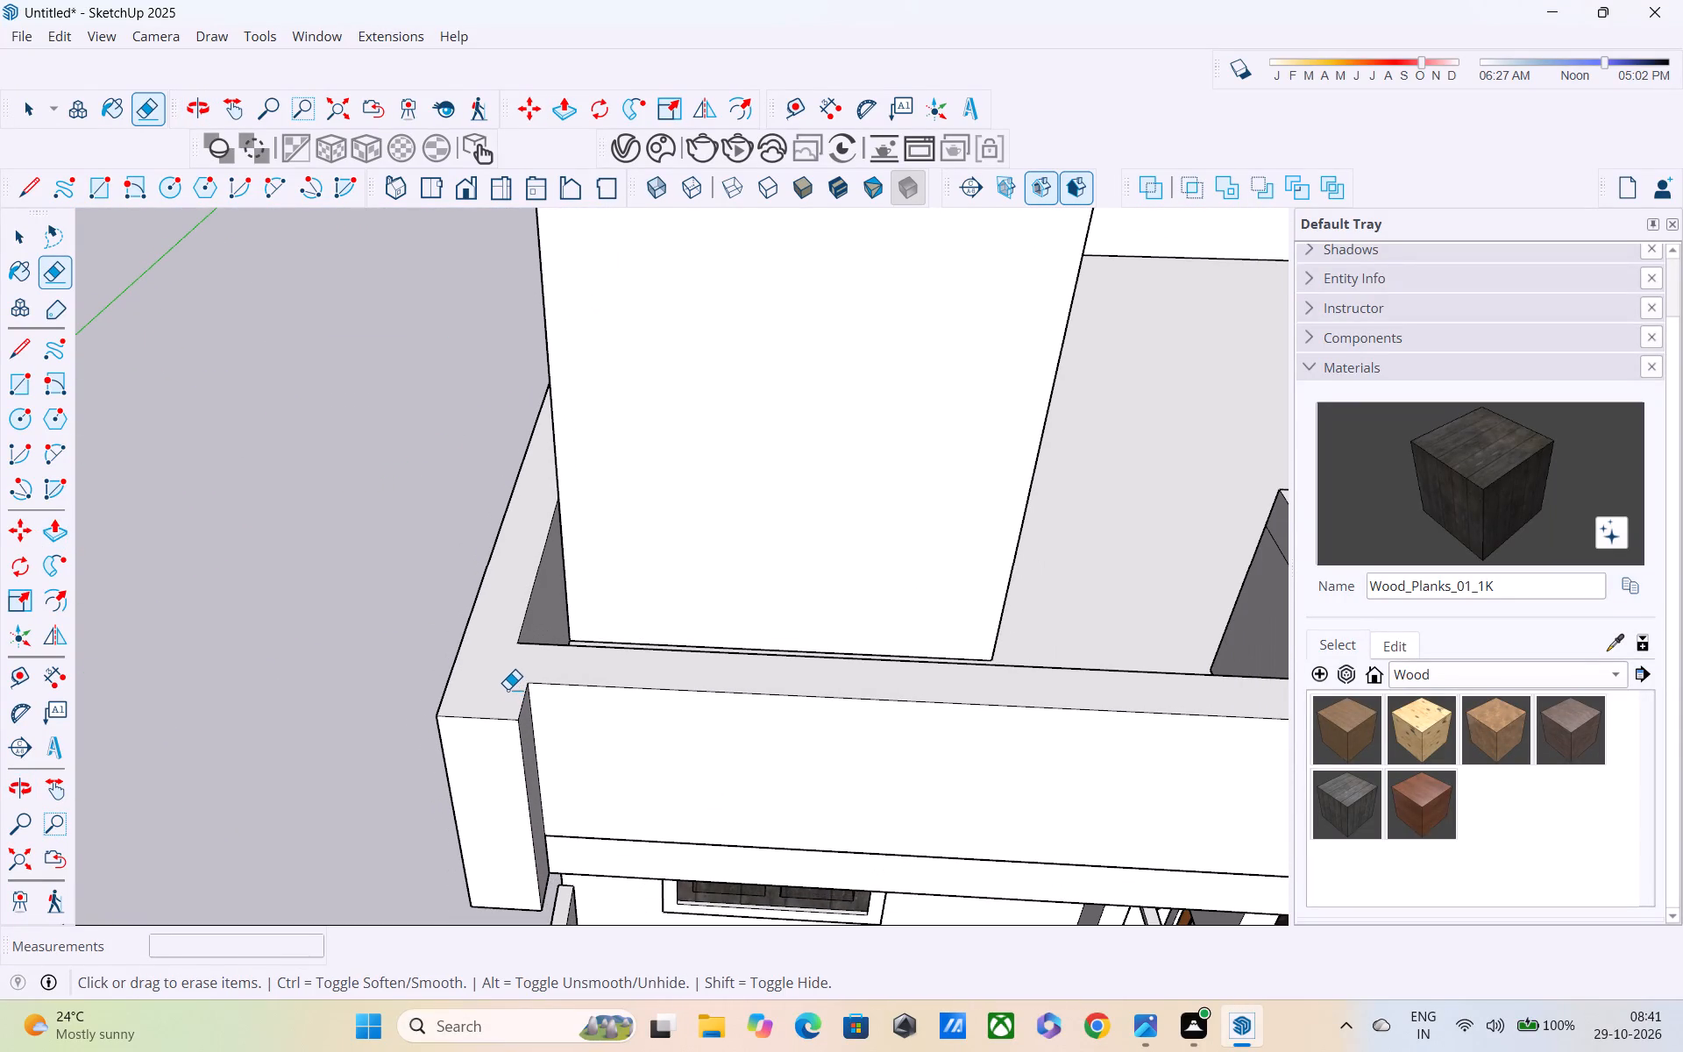
Draw a 9" line across the parapet top, separating the corner strip from the front parapet.
middle_drag(506, 684, 384, 601)
key(l)
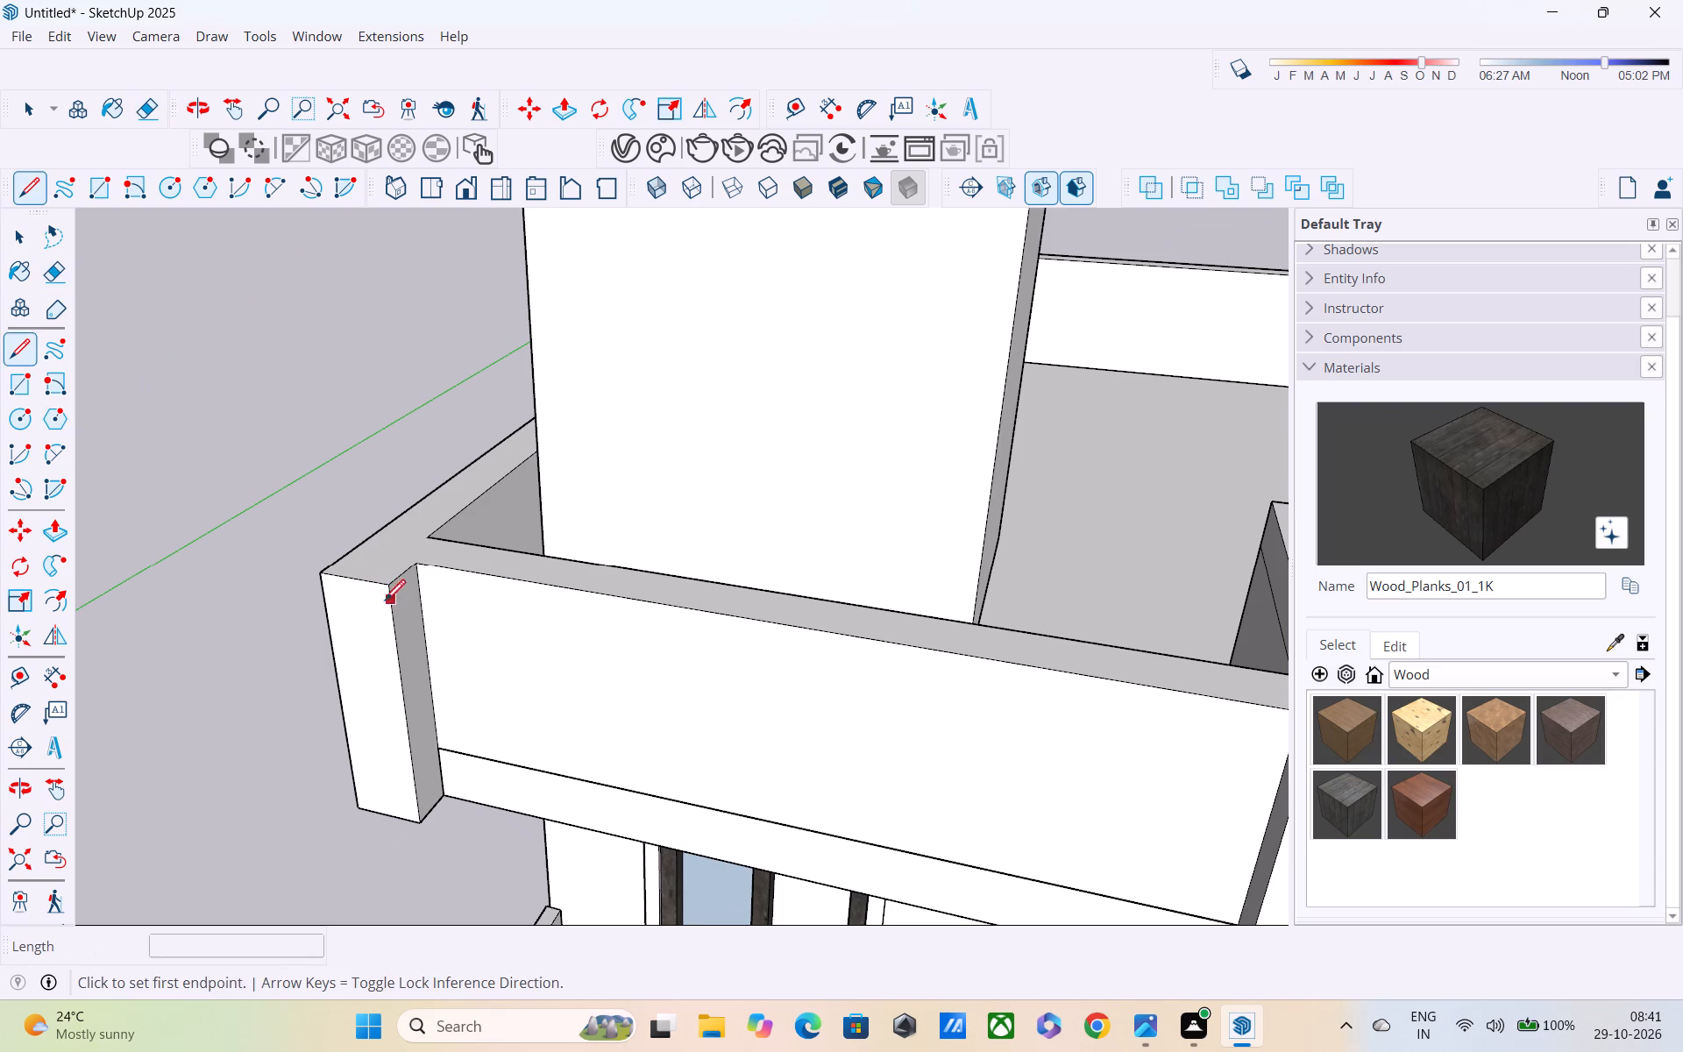
scroll(403, 567, up, 3)
click(414, 568)
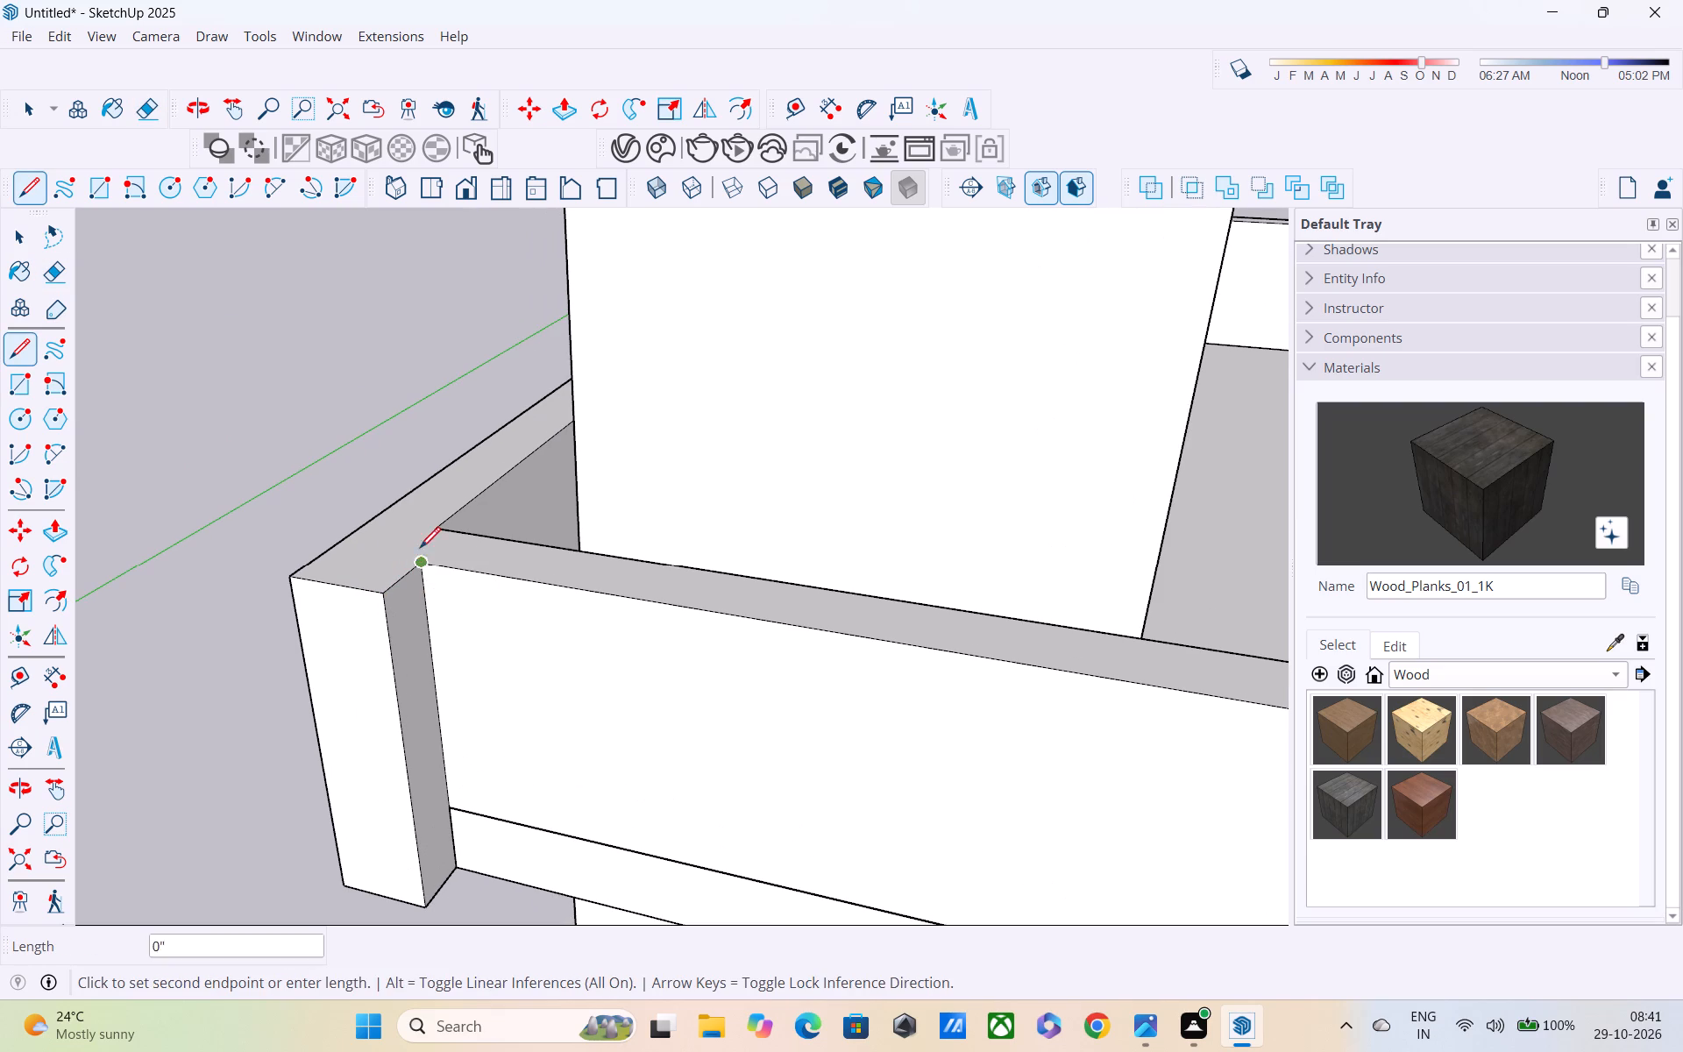
click(451, 538)
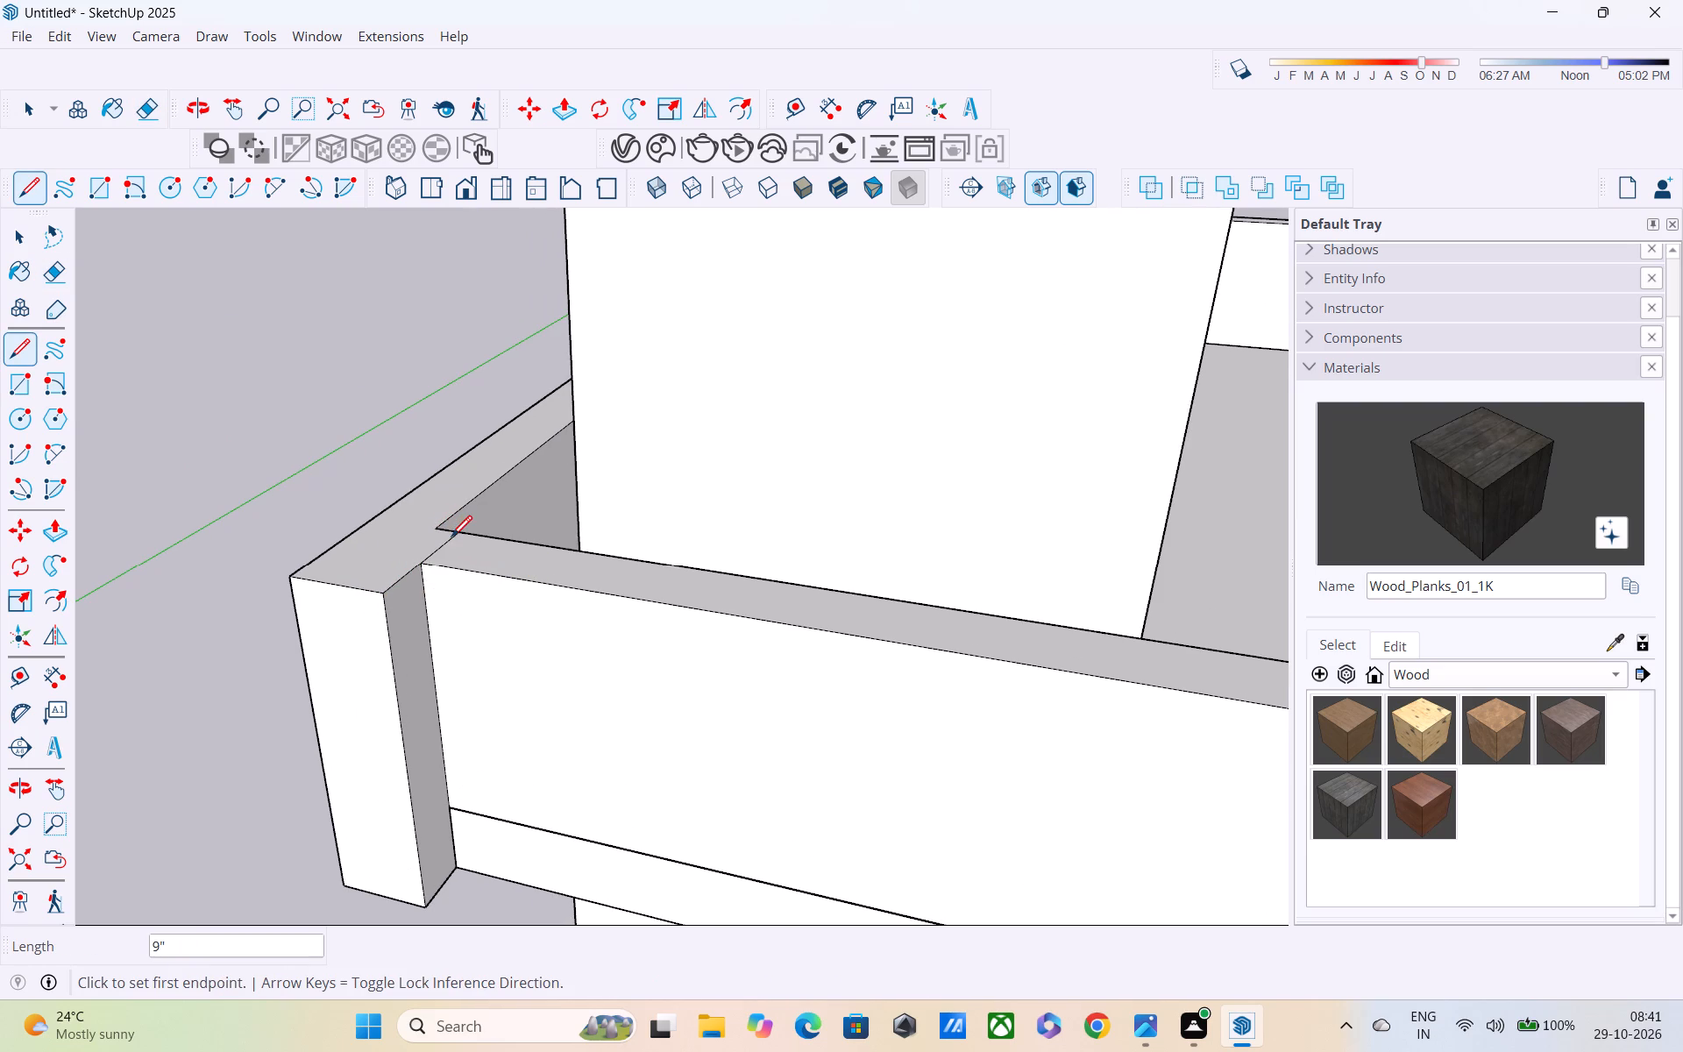
Push the front parapet's top face down about 1' 10 1/2" between the corner strip and the framed section.
middle_drag(557, 659, 677, 849)
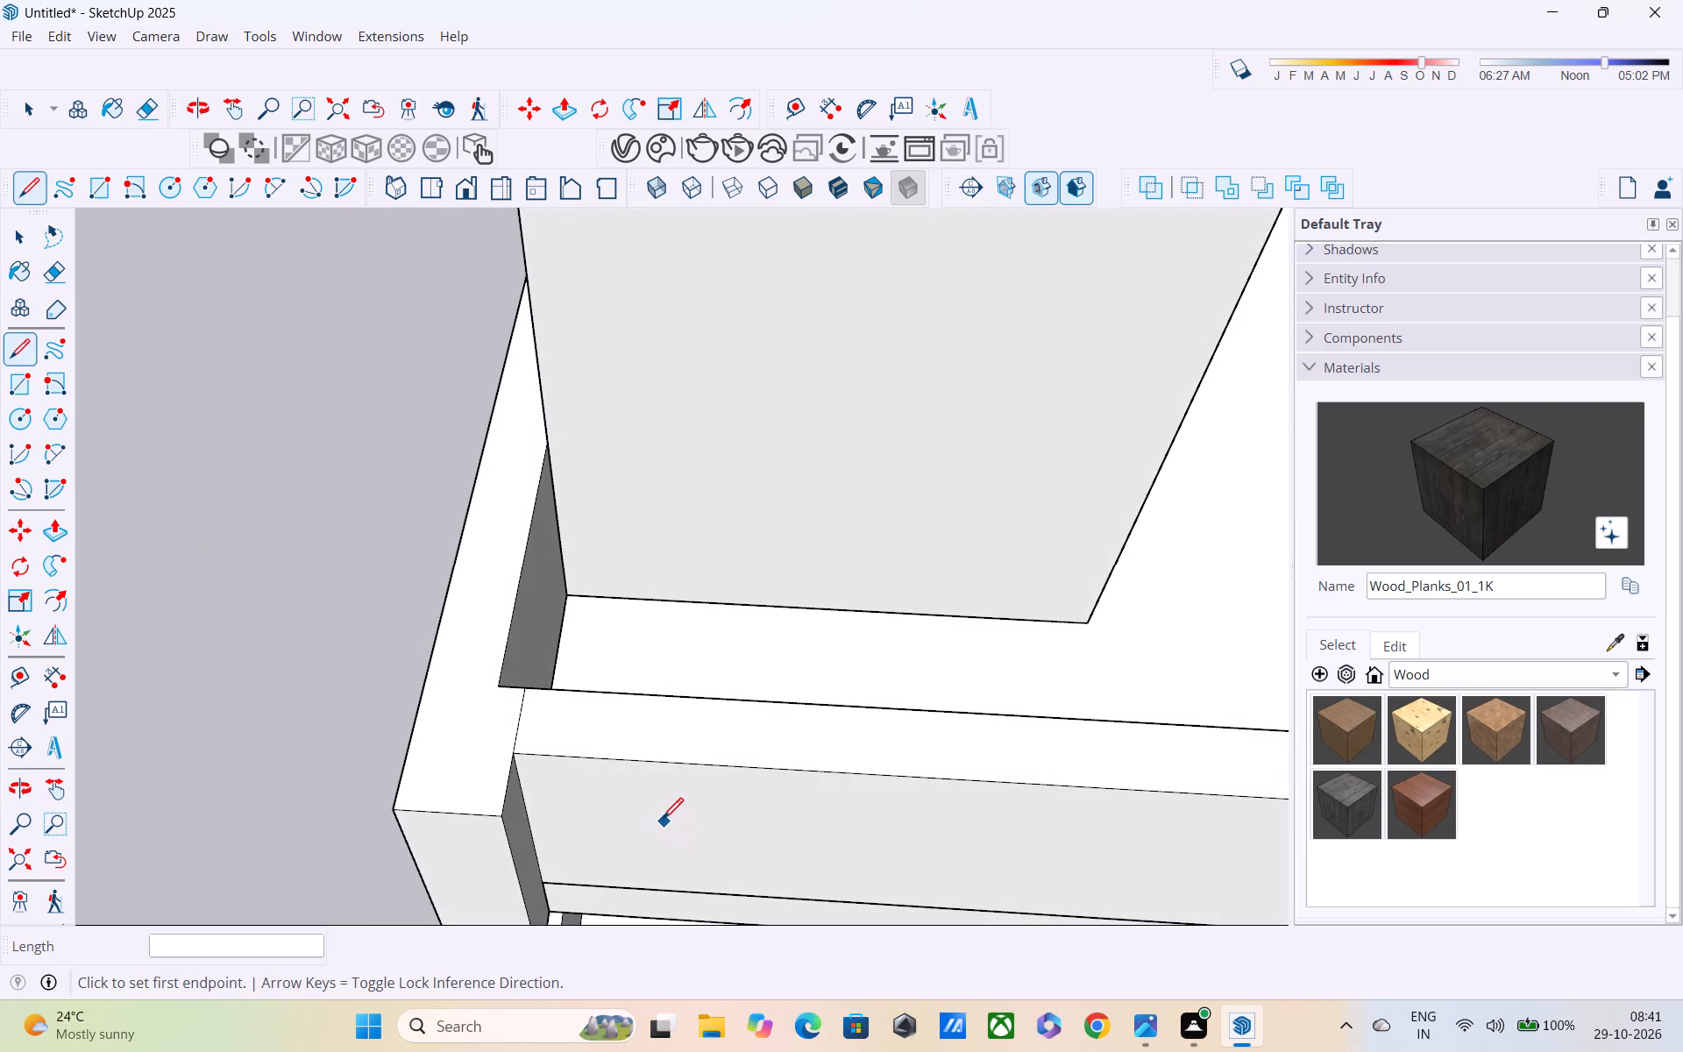
key(p)
click(652, 743)
middle_drag(650, 770, 647, 575)
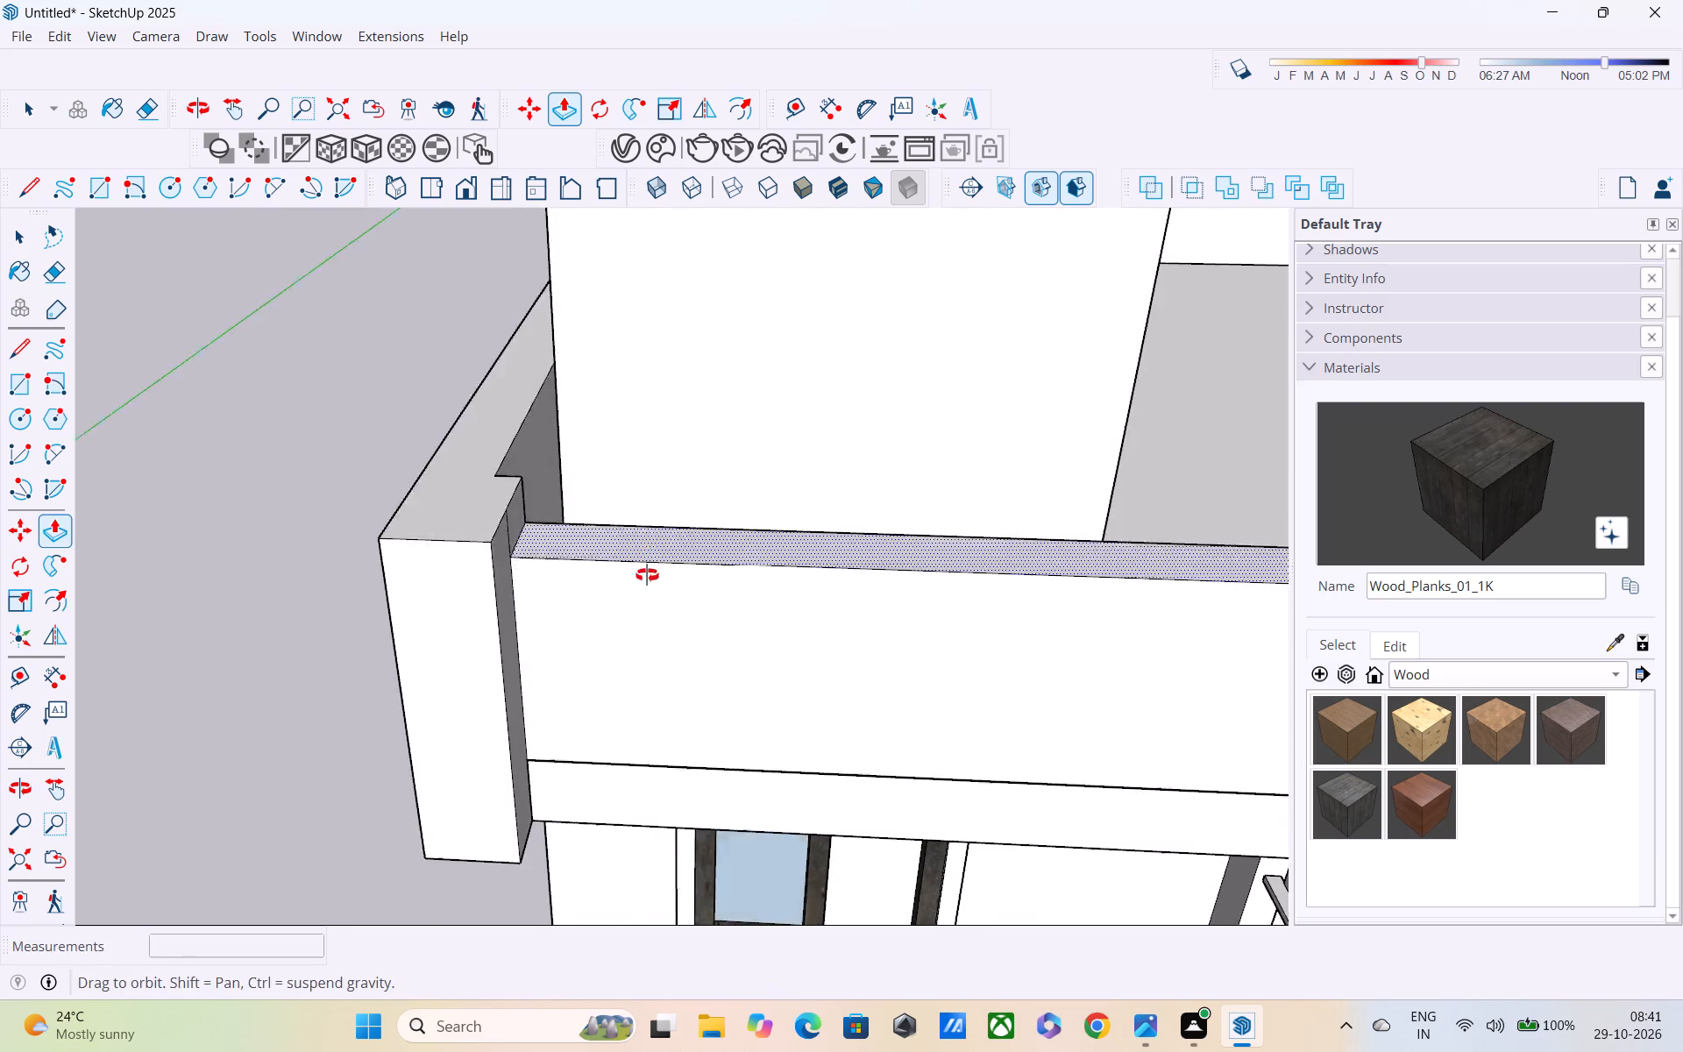
middle_drag(647, 575, 646, 556)
scroll(646, 556, down, 6)
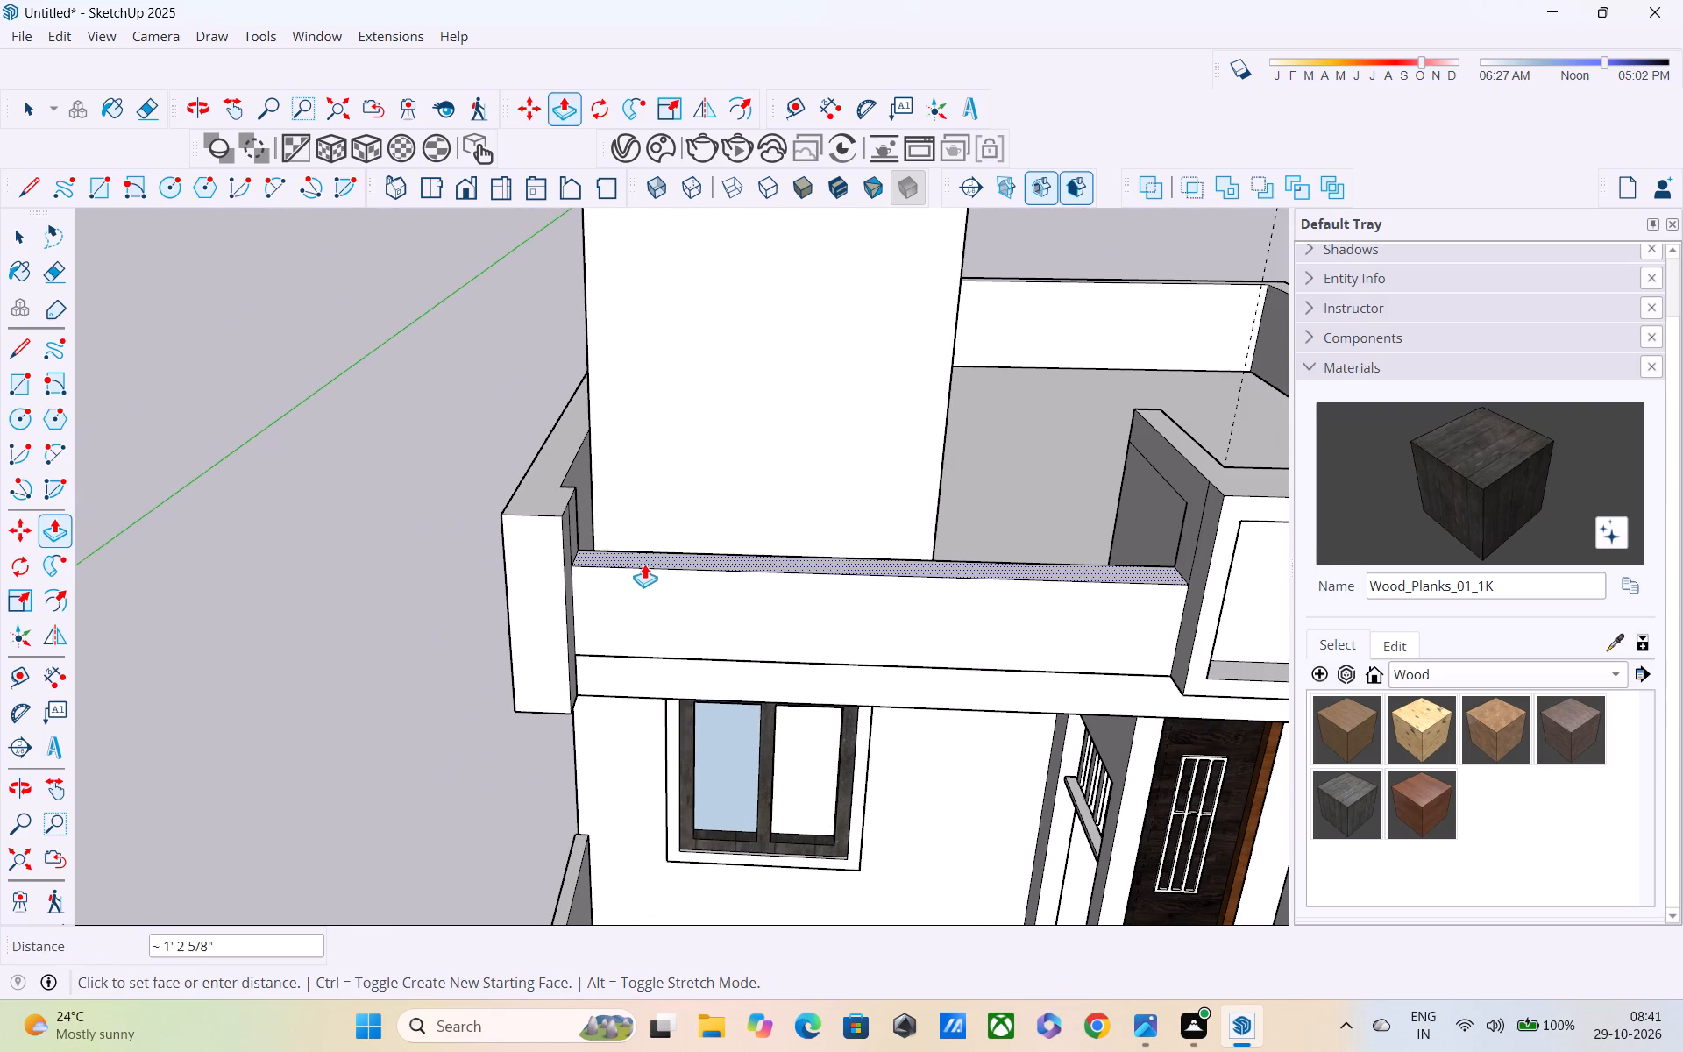
middle_drag(644, 564, 640, 416)
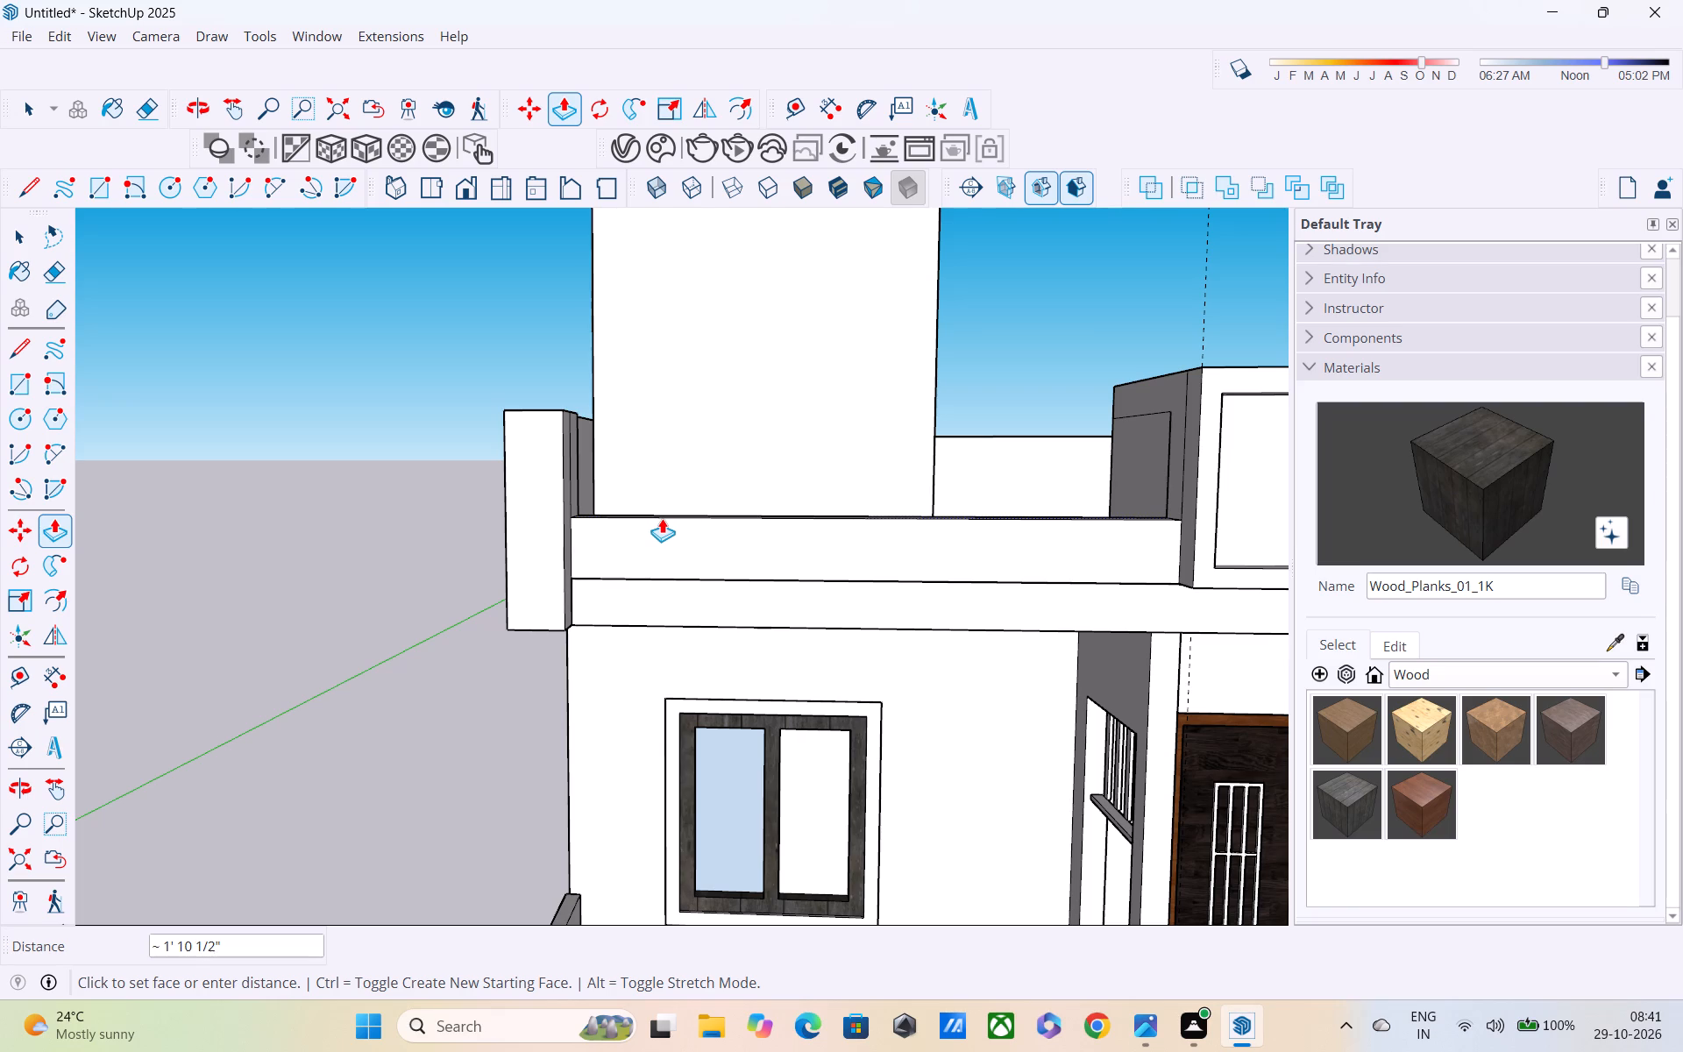
click(662, 515)
Erase the leftover vertical edge on the corner strip's inner side face above the lowered parapet.
middle_drag(662, 515, 316, 525)
key(space)
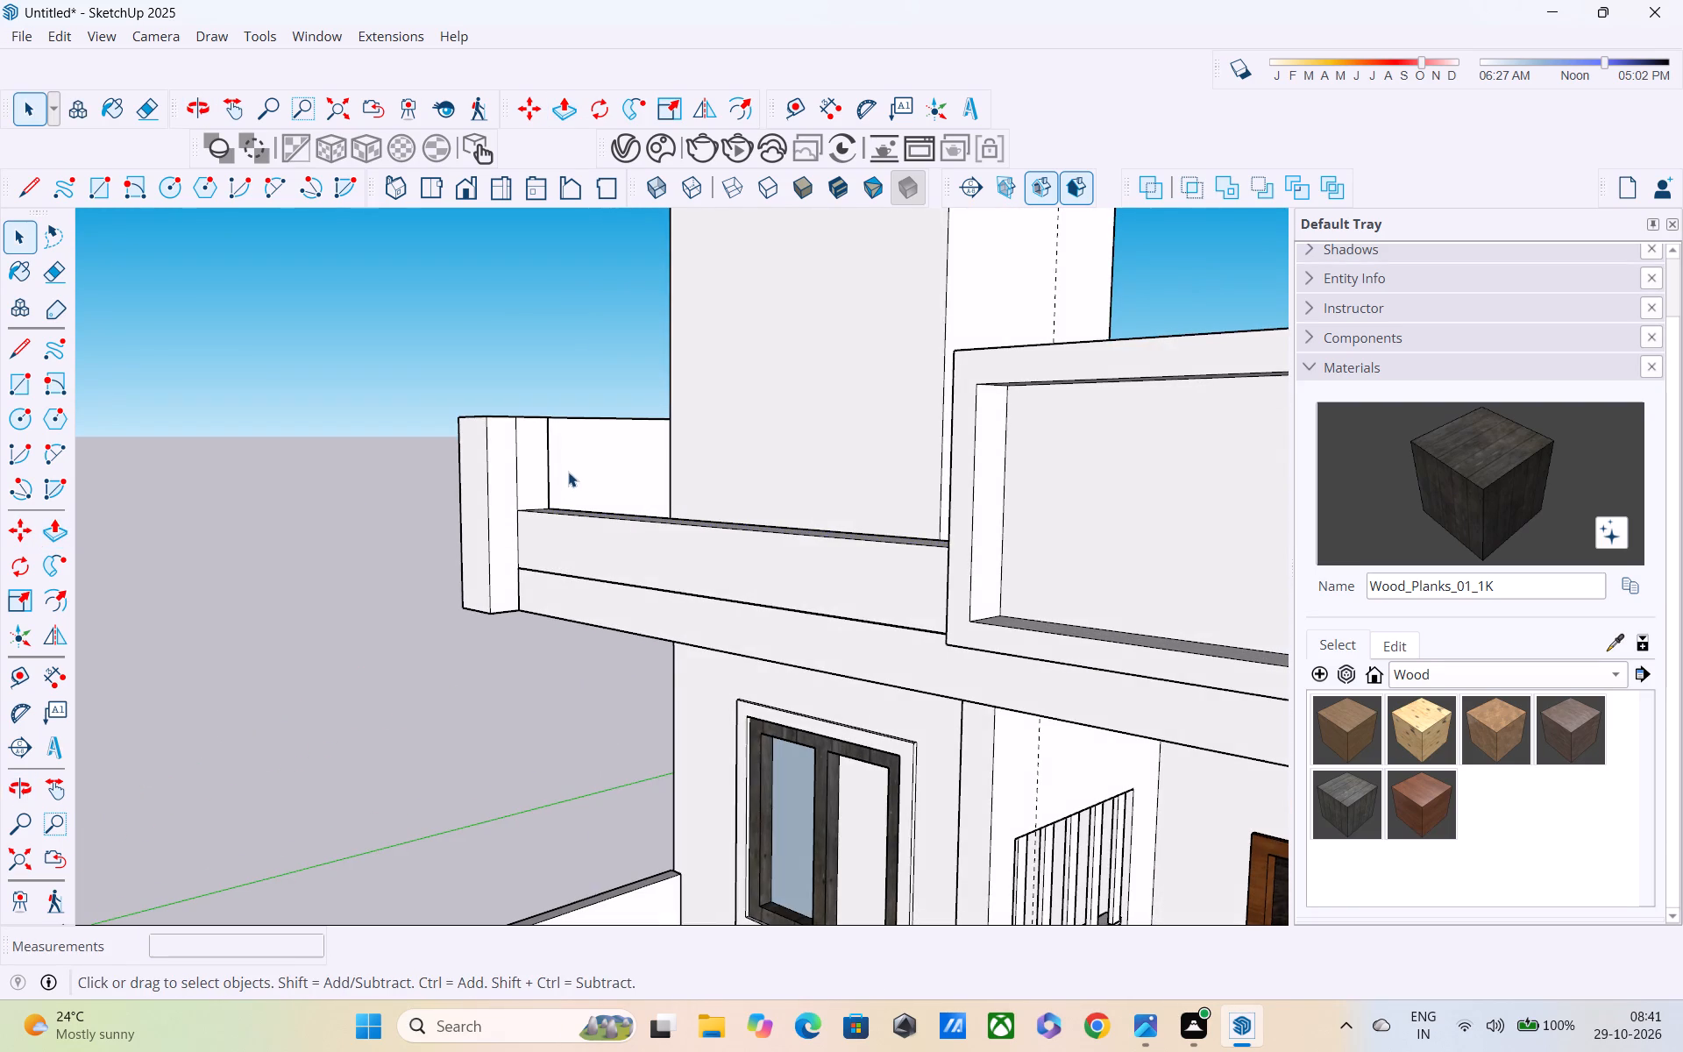
scroll(568, 472, up, 3)
middle_drag(566, 473, 529, 756)
key(e)
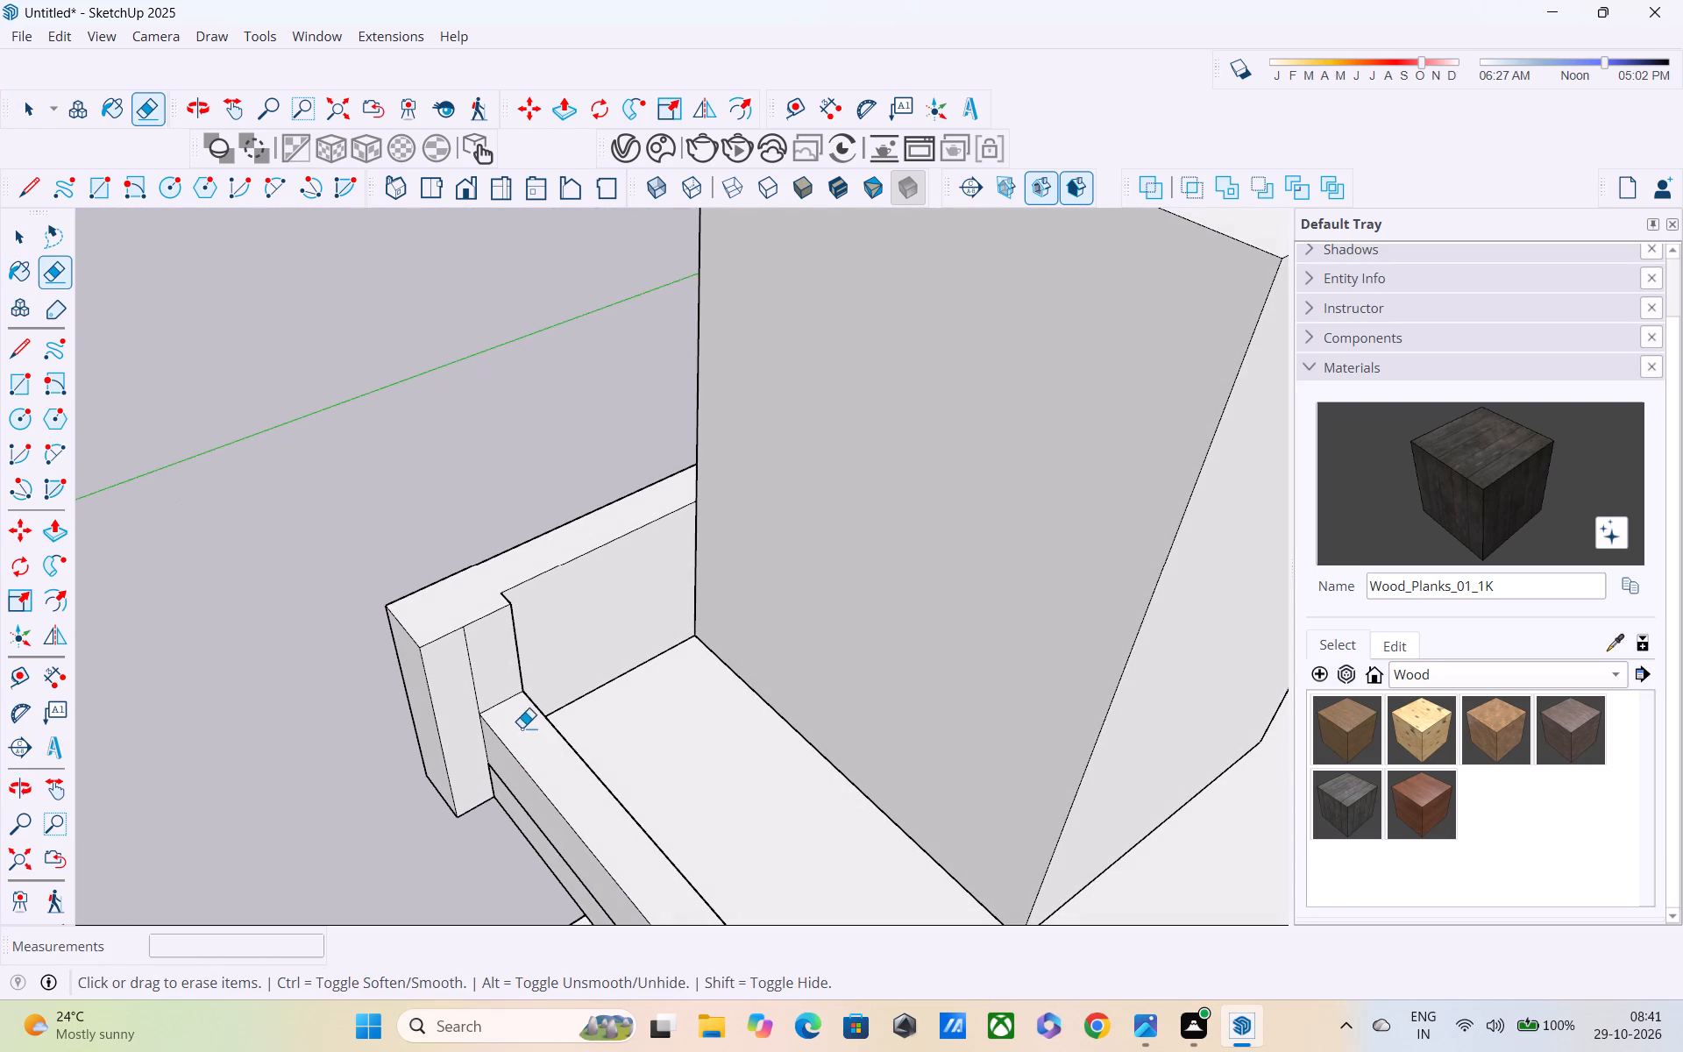
scroll(491, 681, up, 3)
click(459, 629)
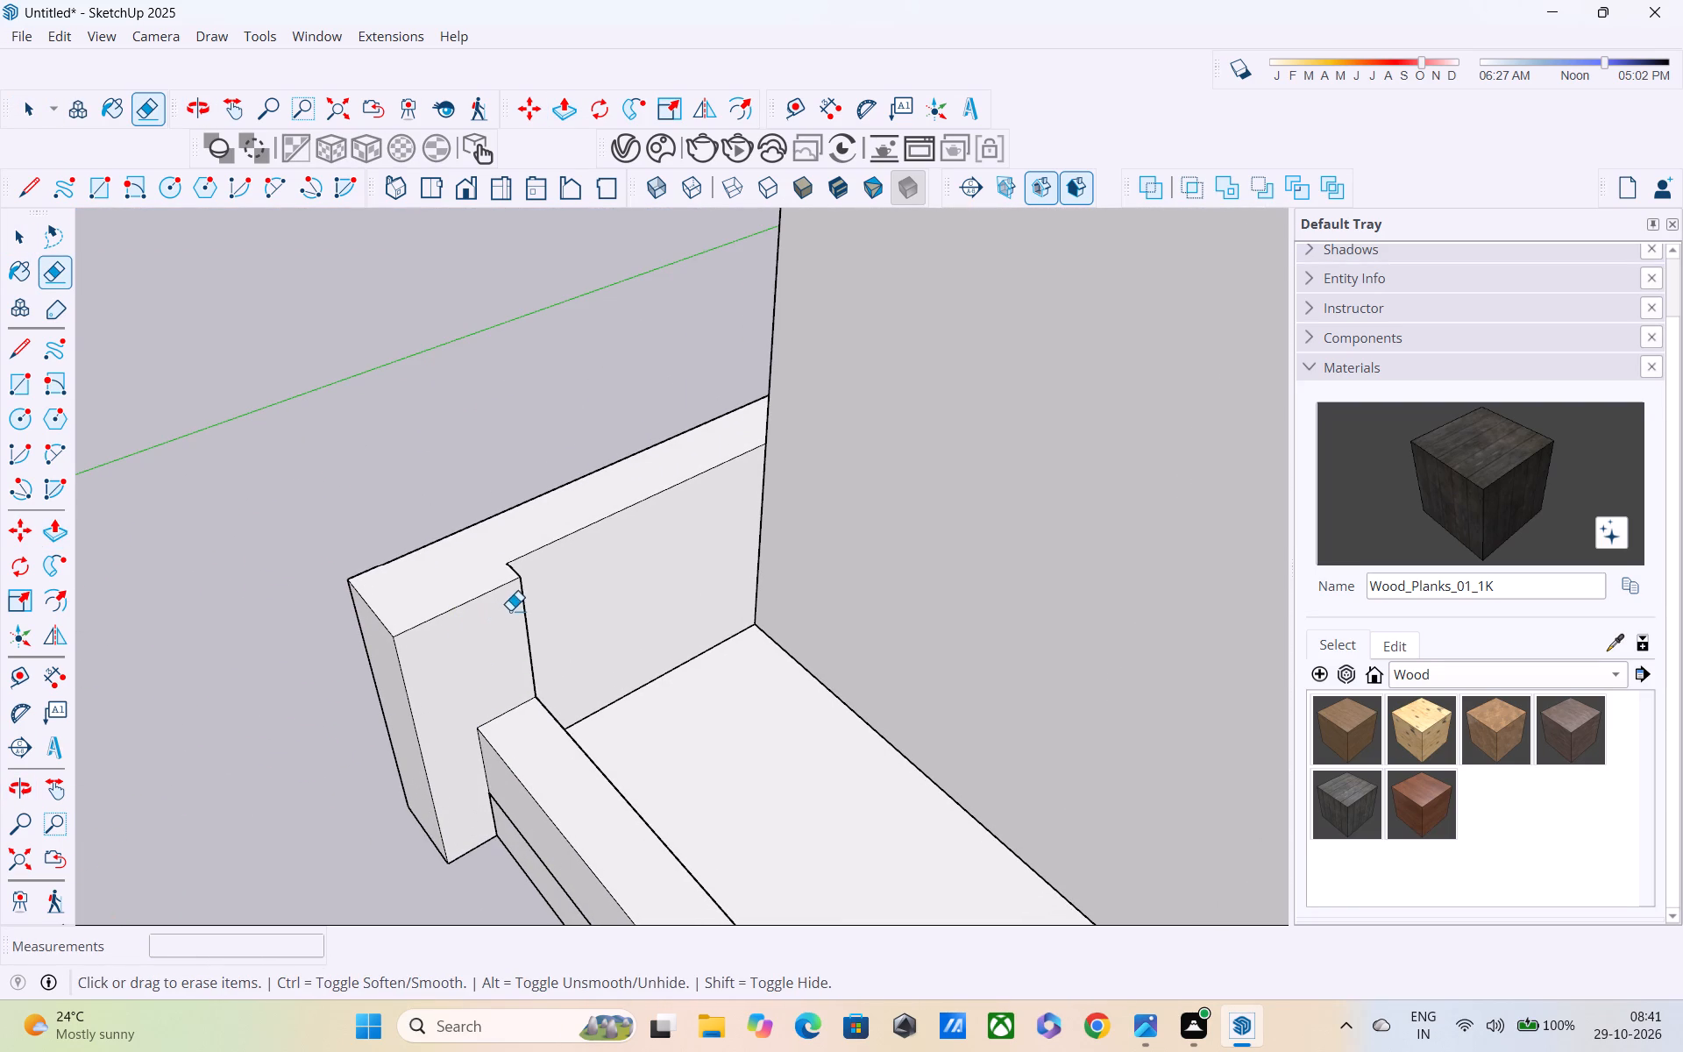
Push the corner strip's inner side face back about 3 1/4", flush with the side parapet's inner face.
middle_drag(509, 599, 539, 708)
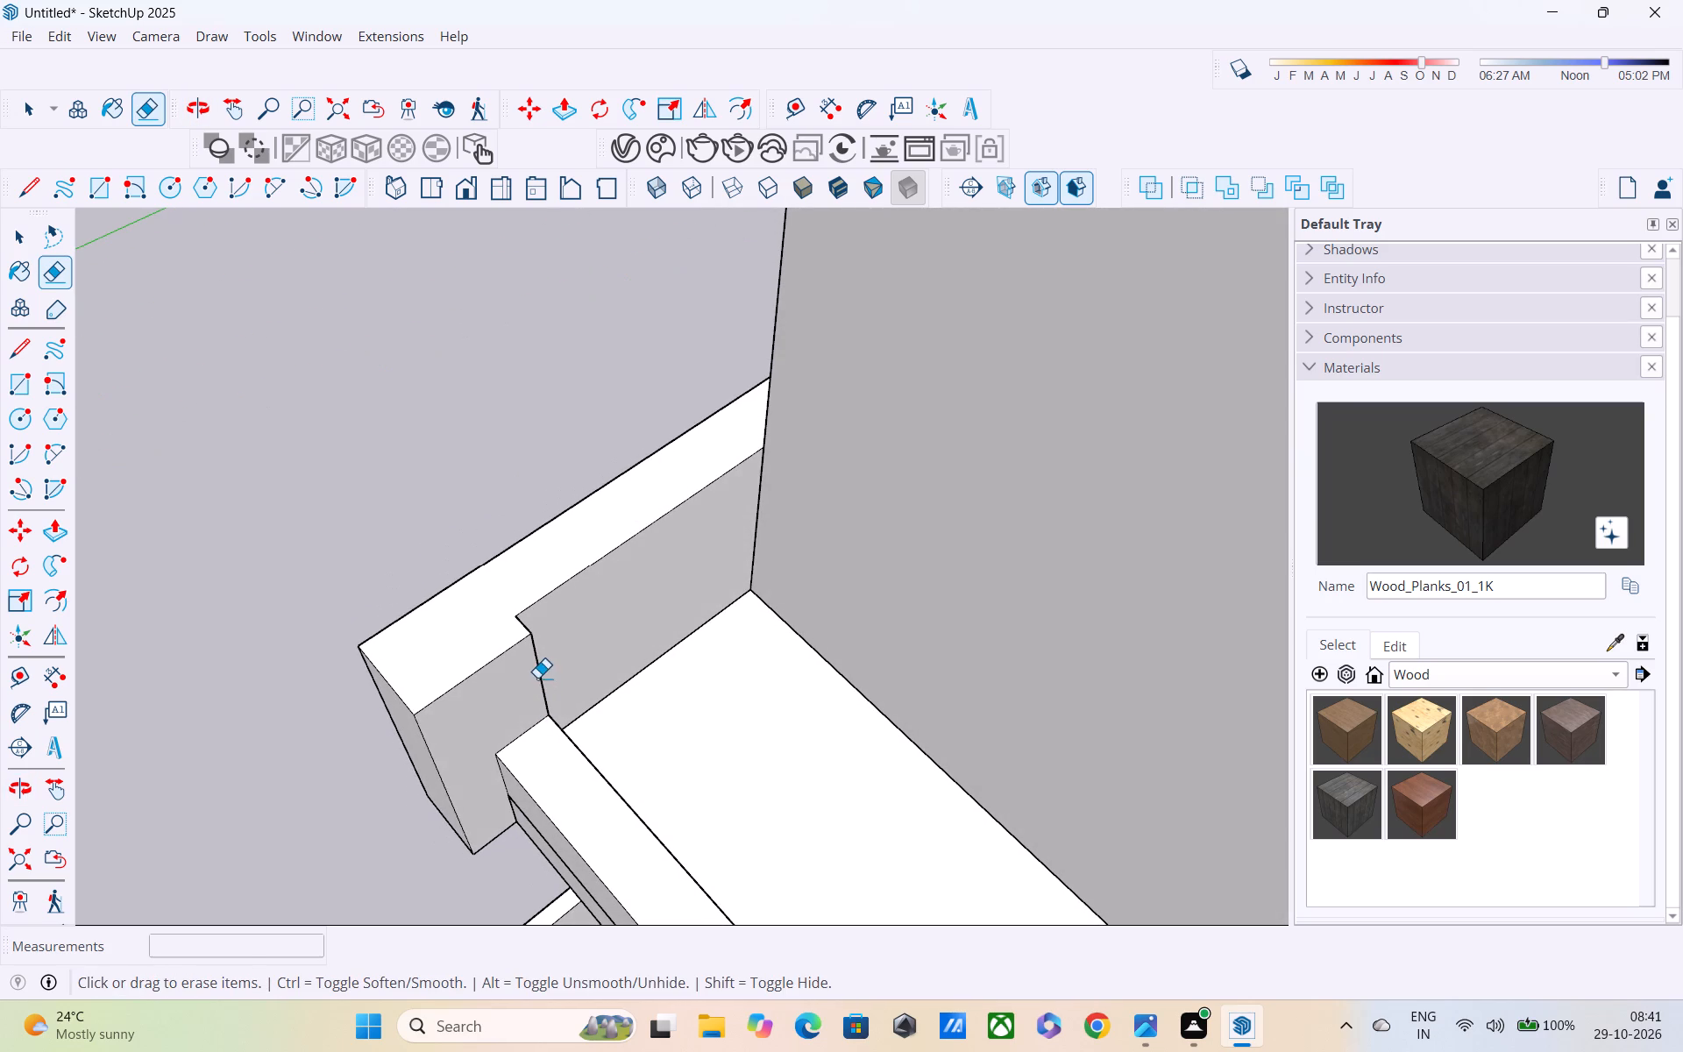
key(p)
click(520, 671)
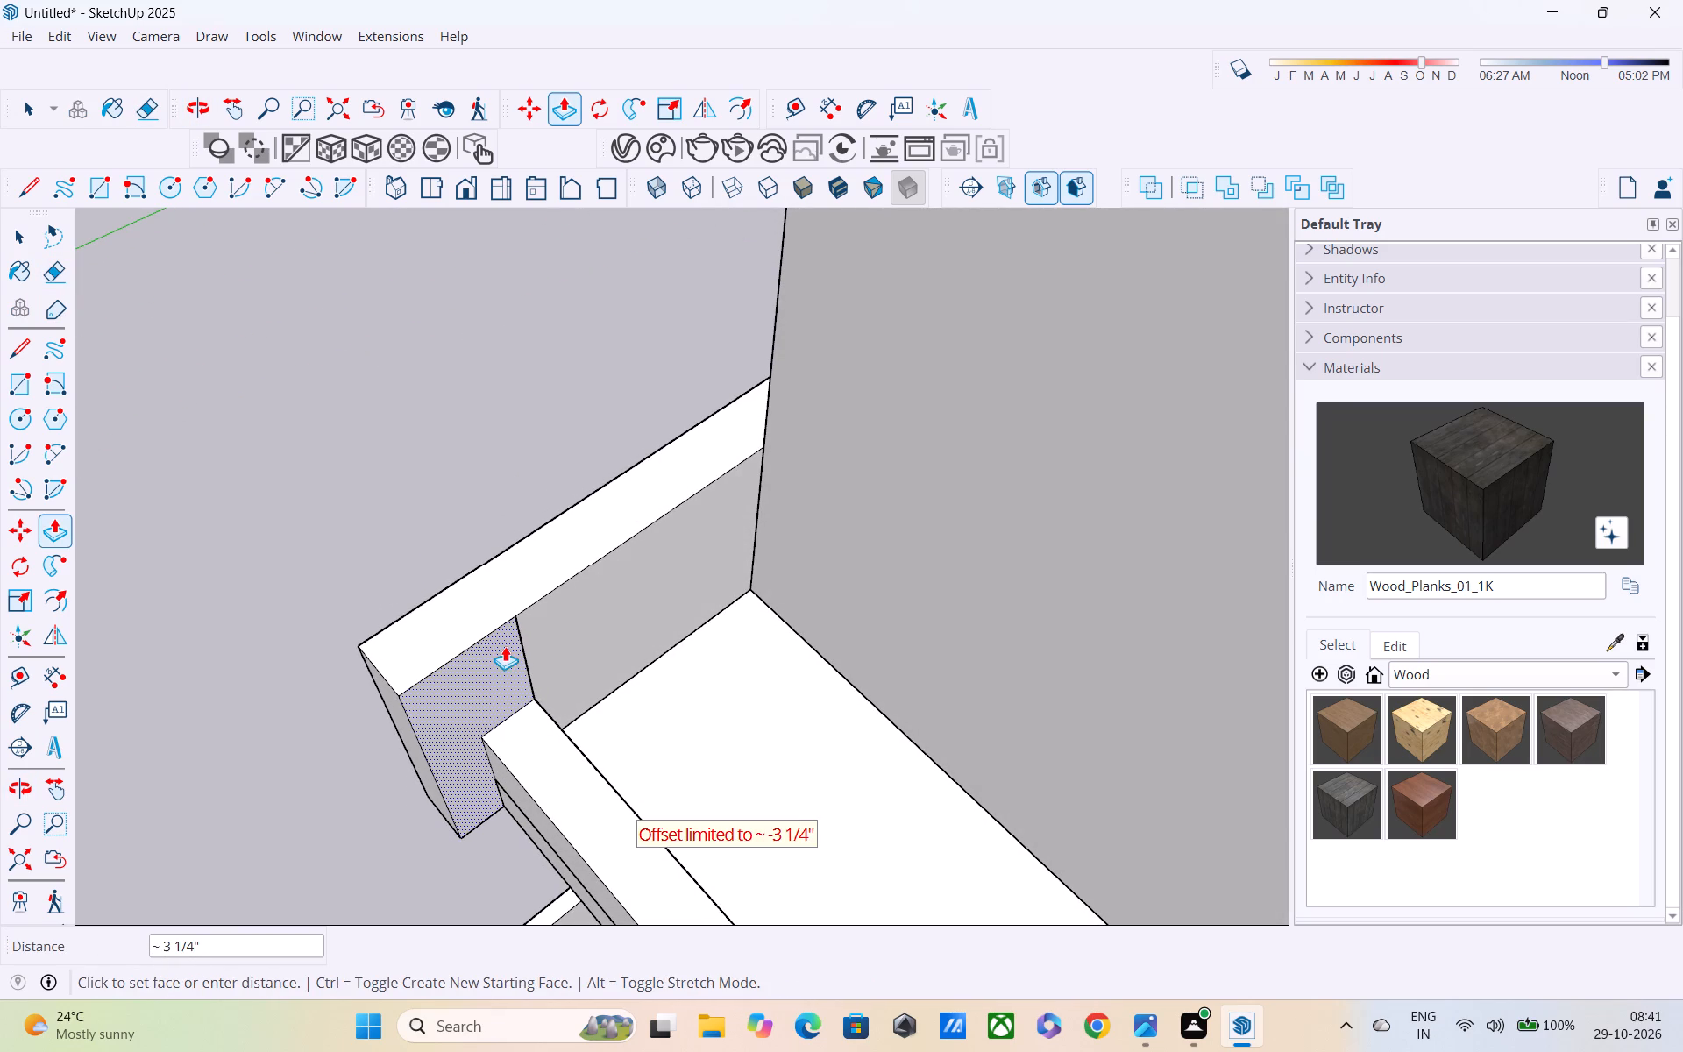
click(504, 645)
Examine the narrowed corner strip and lowered front parapet against the rest of the façade.
middle_drag(469, 685, 657, 452)
scroll(577, 557, down, 3)
middle_drag(577, 558, 661, 507)
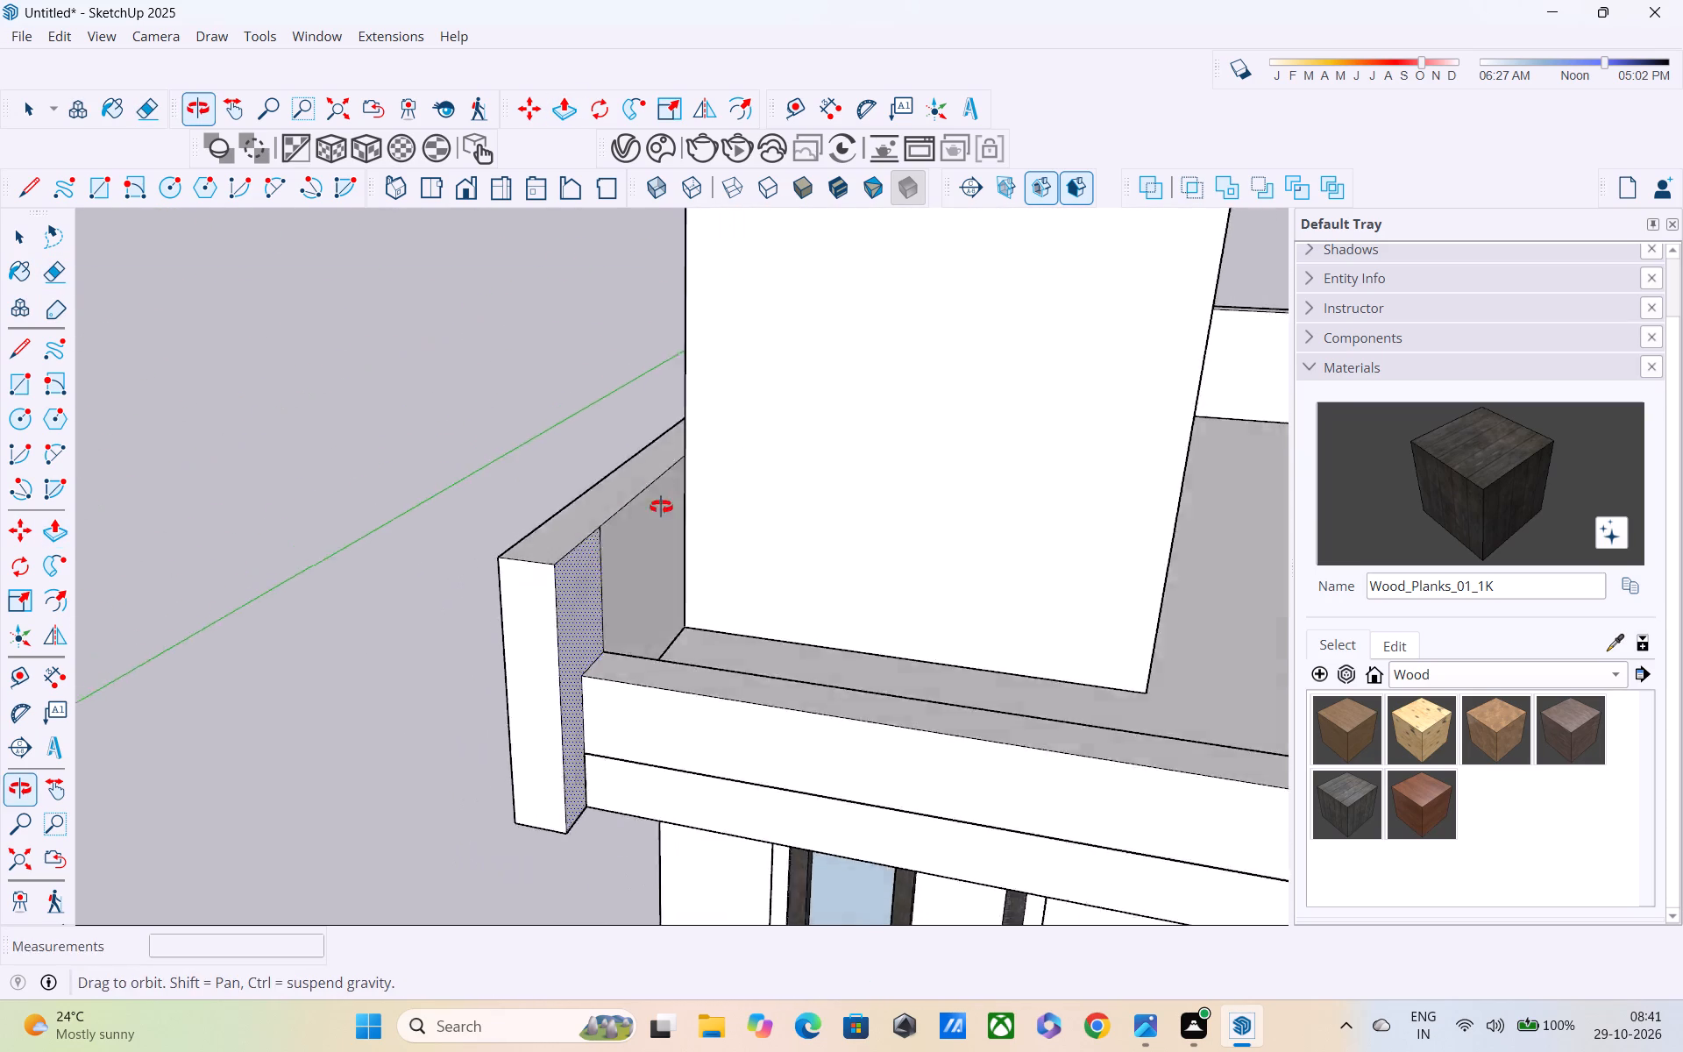
middle_drag(661, 507, 870, 395)
scroll(837, 452, down, 4)
middle_drag(820, 479, 769, 409)
scroll(769, 409, up, 1)
scroll(753, 424, down, 4)
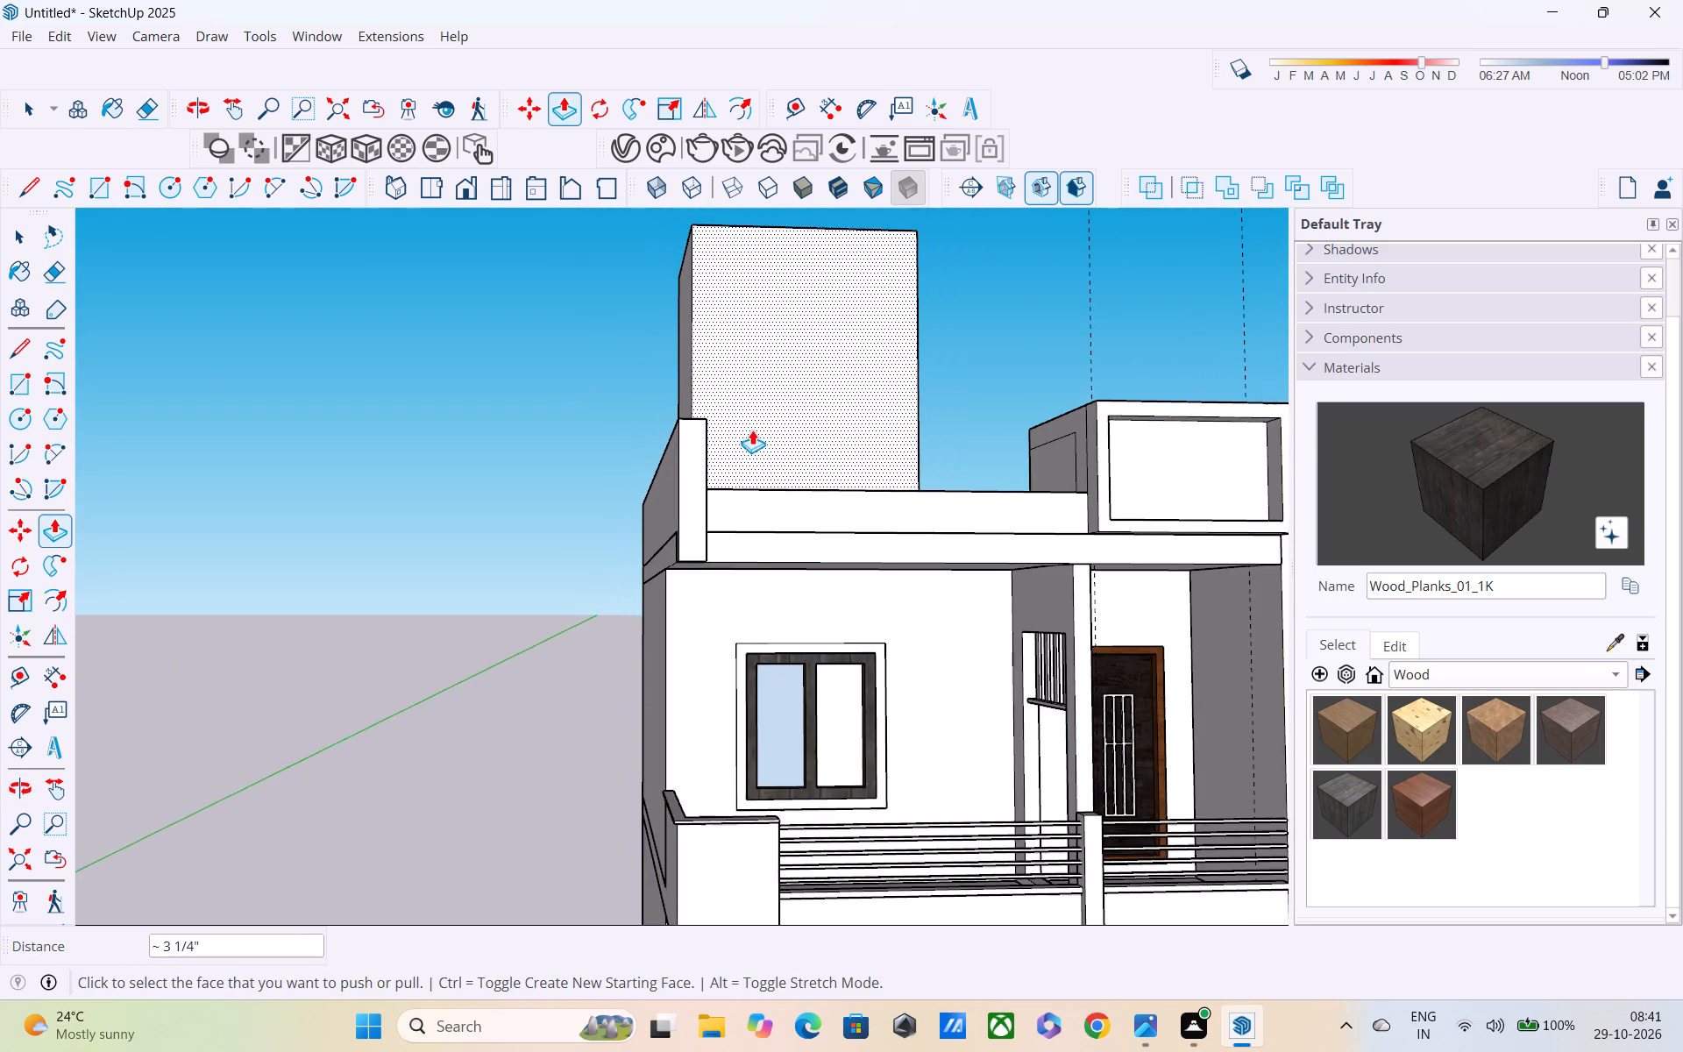
scroll(751, 430, down, 2)
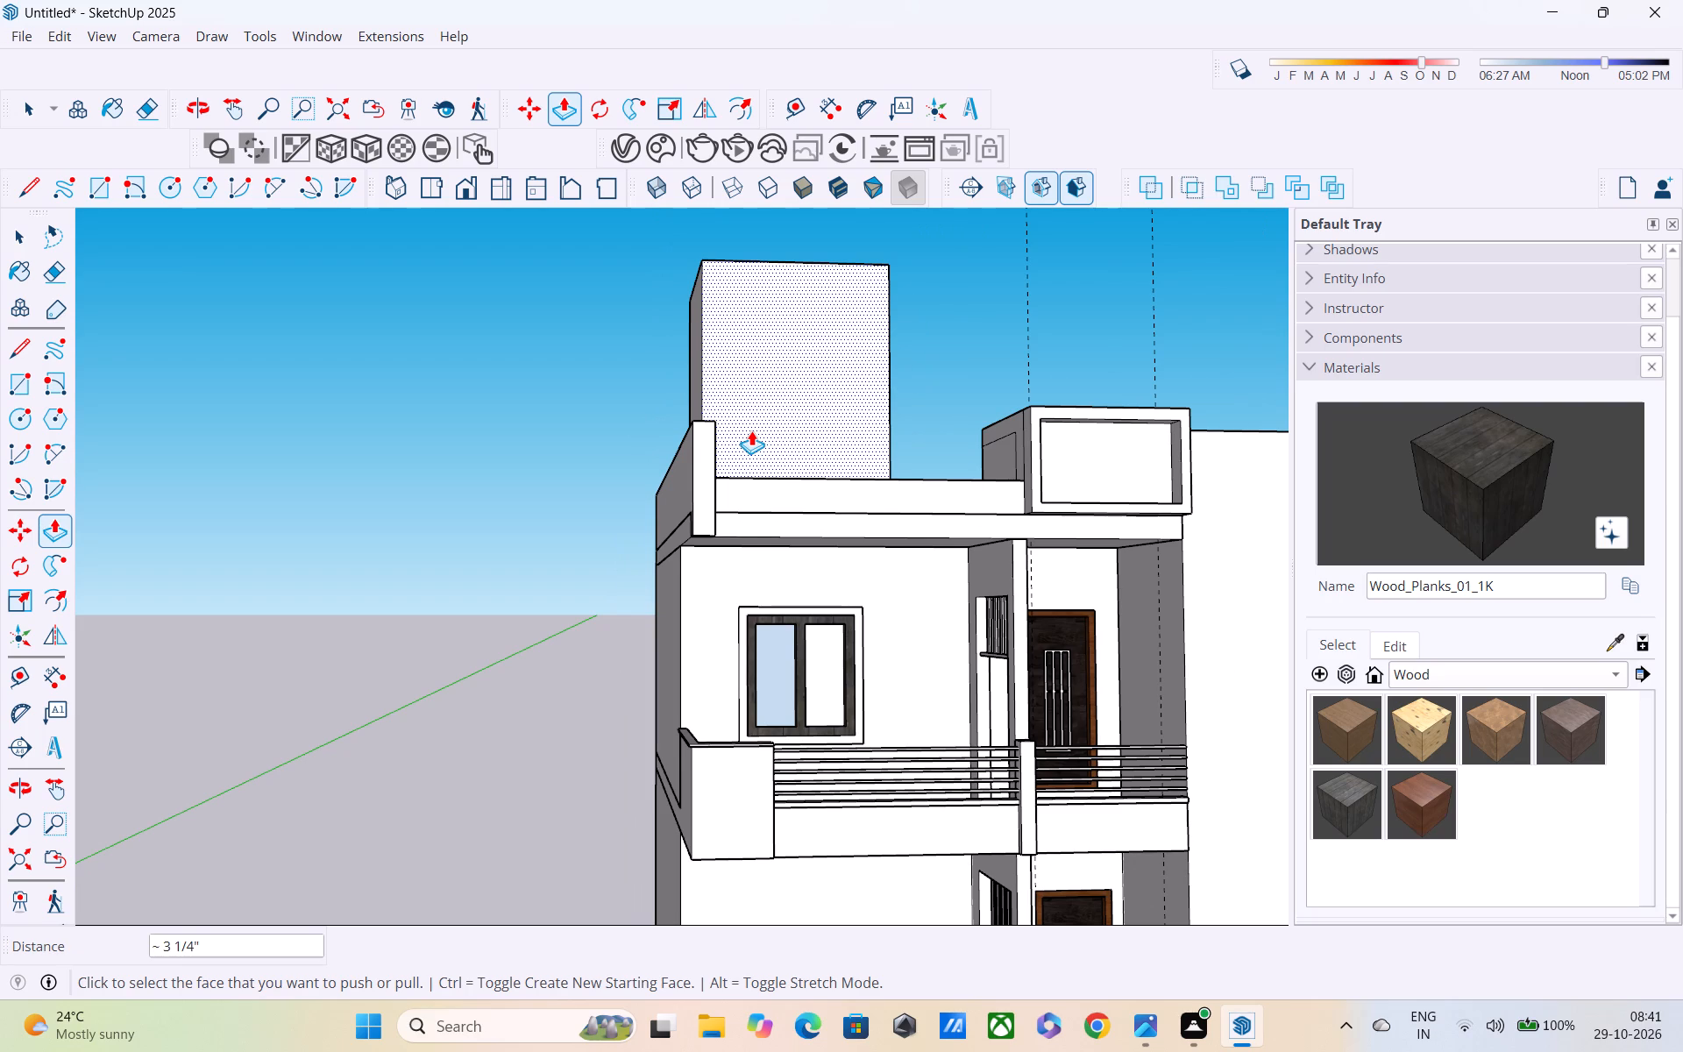
scroll(751, 430, down, 1)
Widen the corner strip by pulling its inner side face about 2 5/8" toward the framed section.
middle_drag(729, 464, 458, 505)
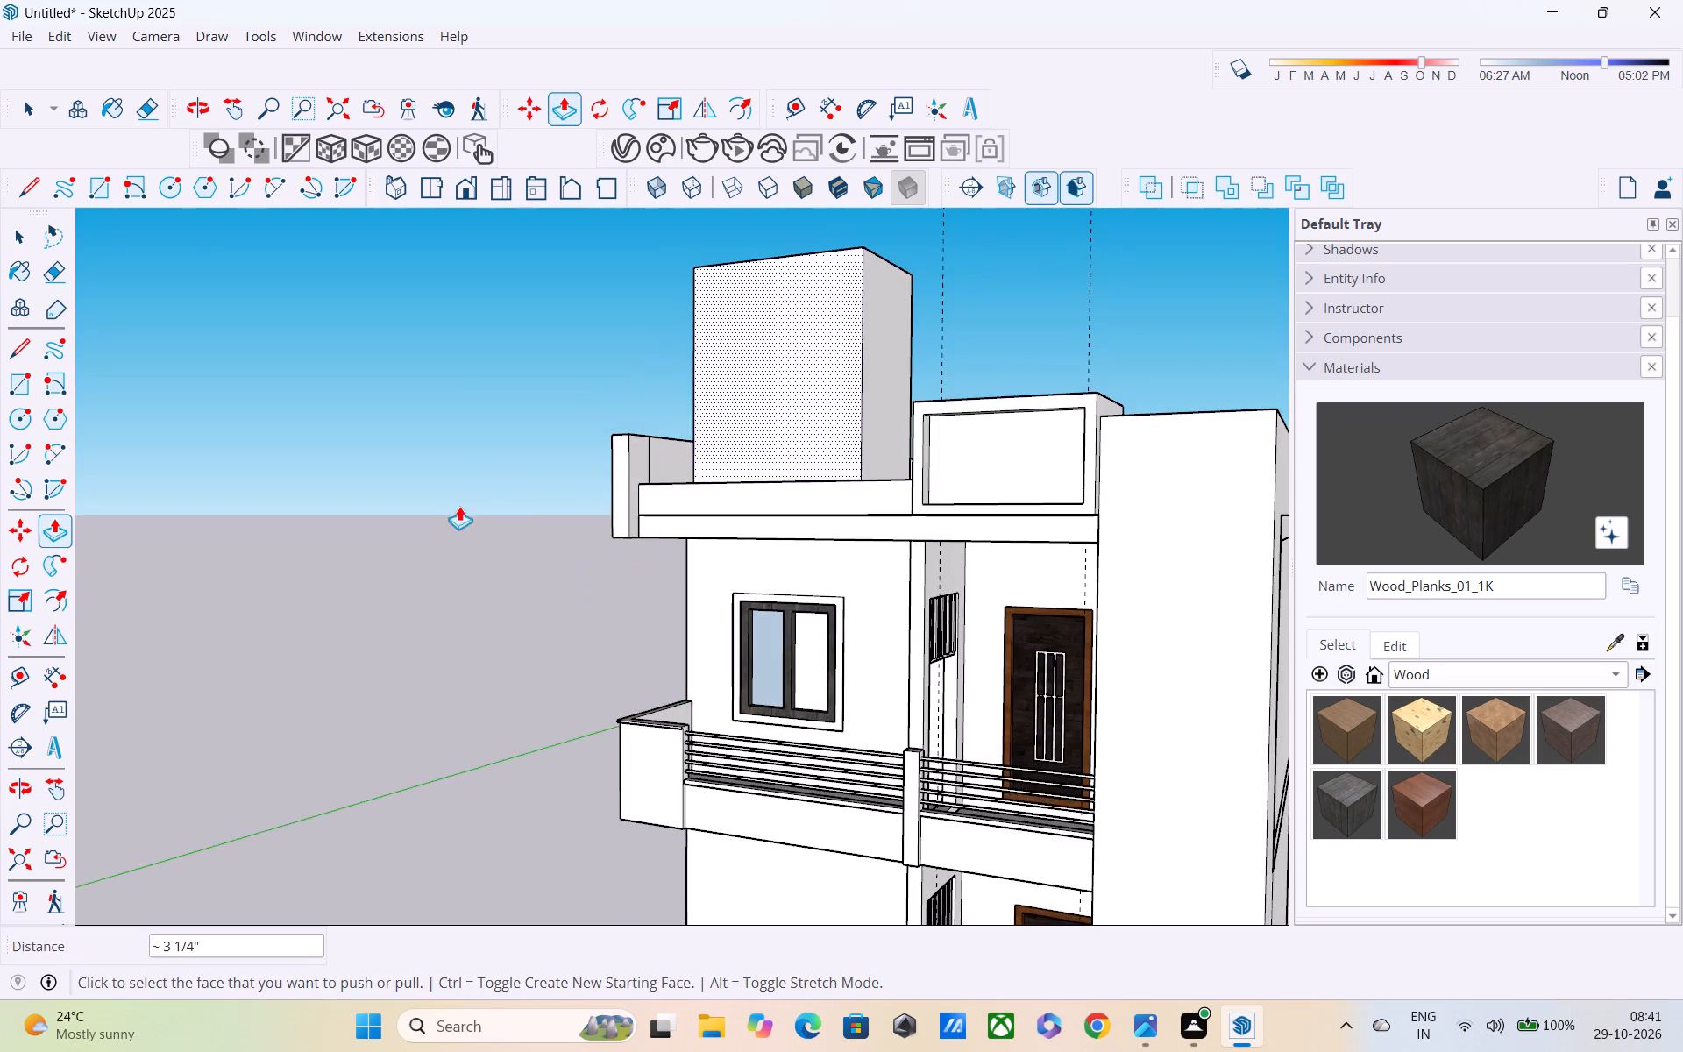
scroll(605, 495, up, 3)
click(650, 444)
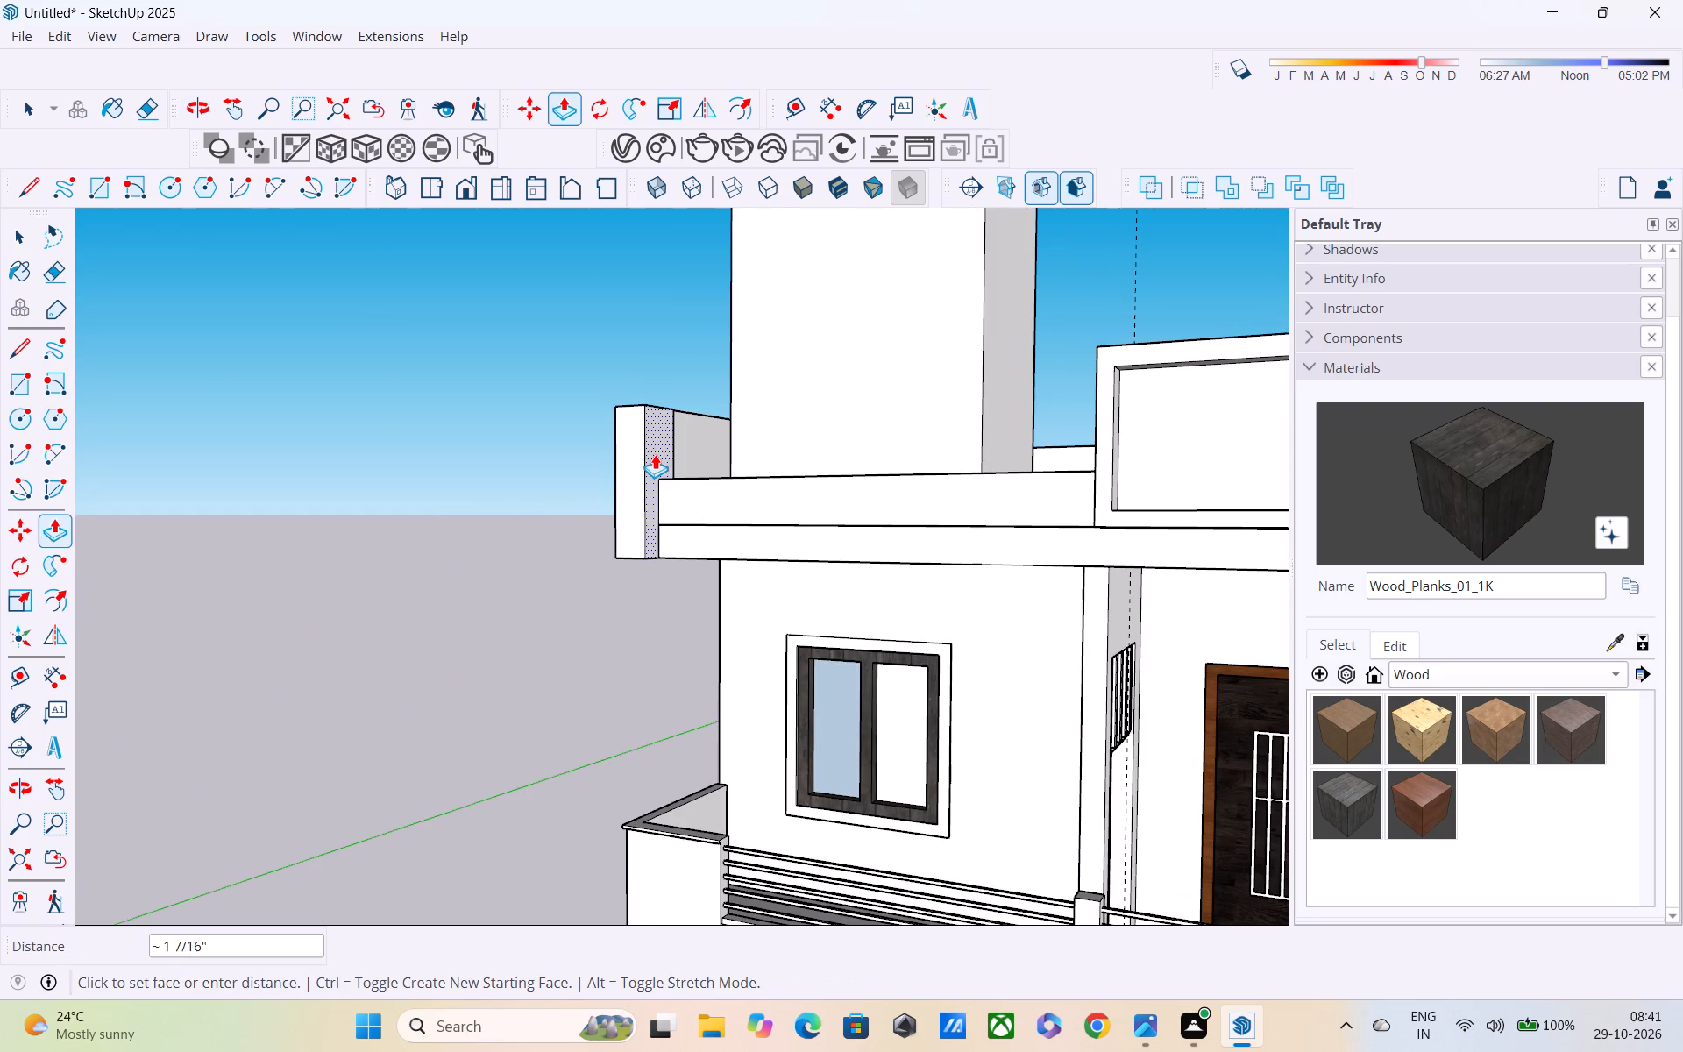
click(658, 460)
middle_drag(676, 480, 748, 572)
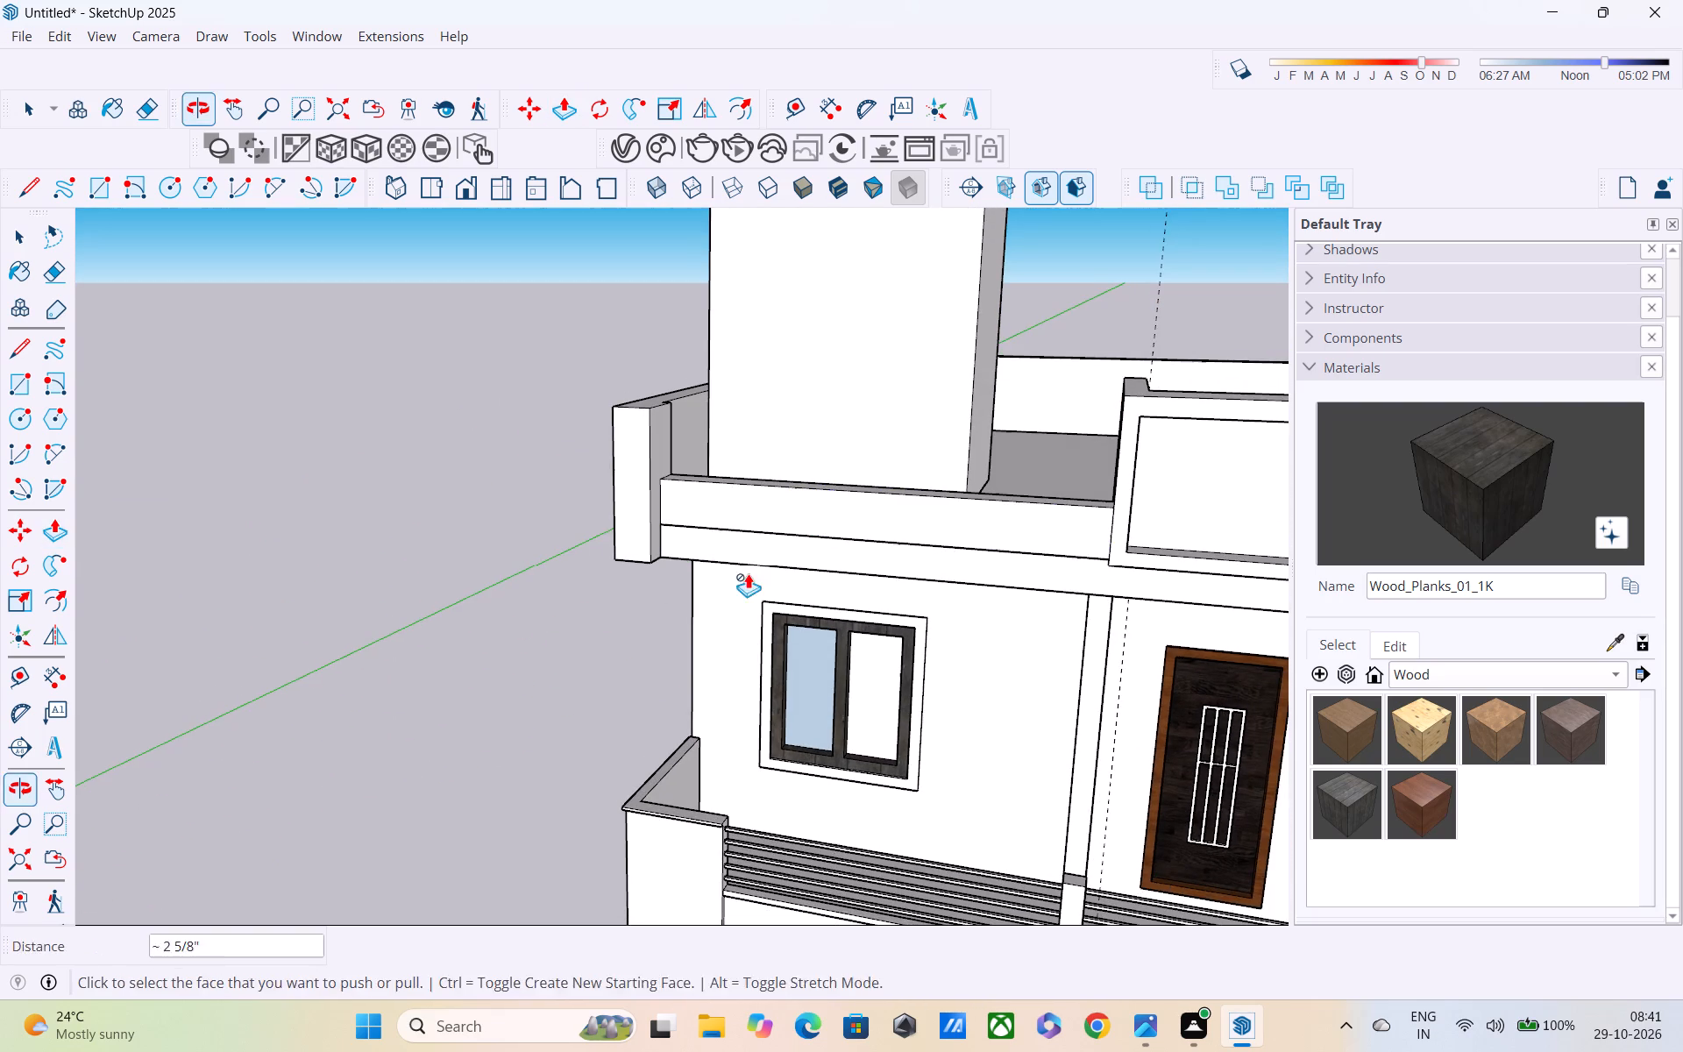
key(space)
scroll(721, 487, up, 3)
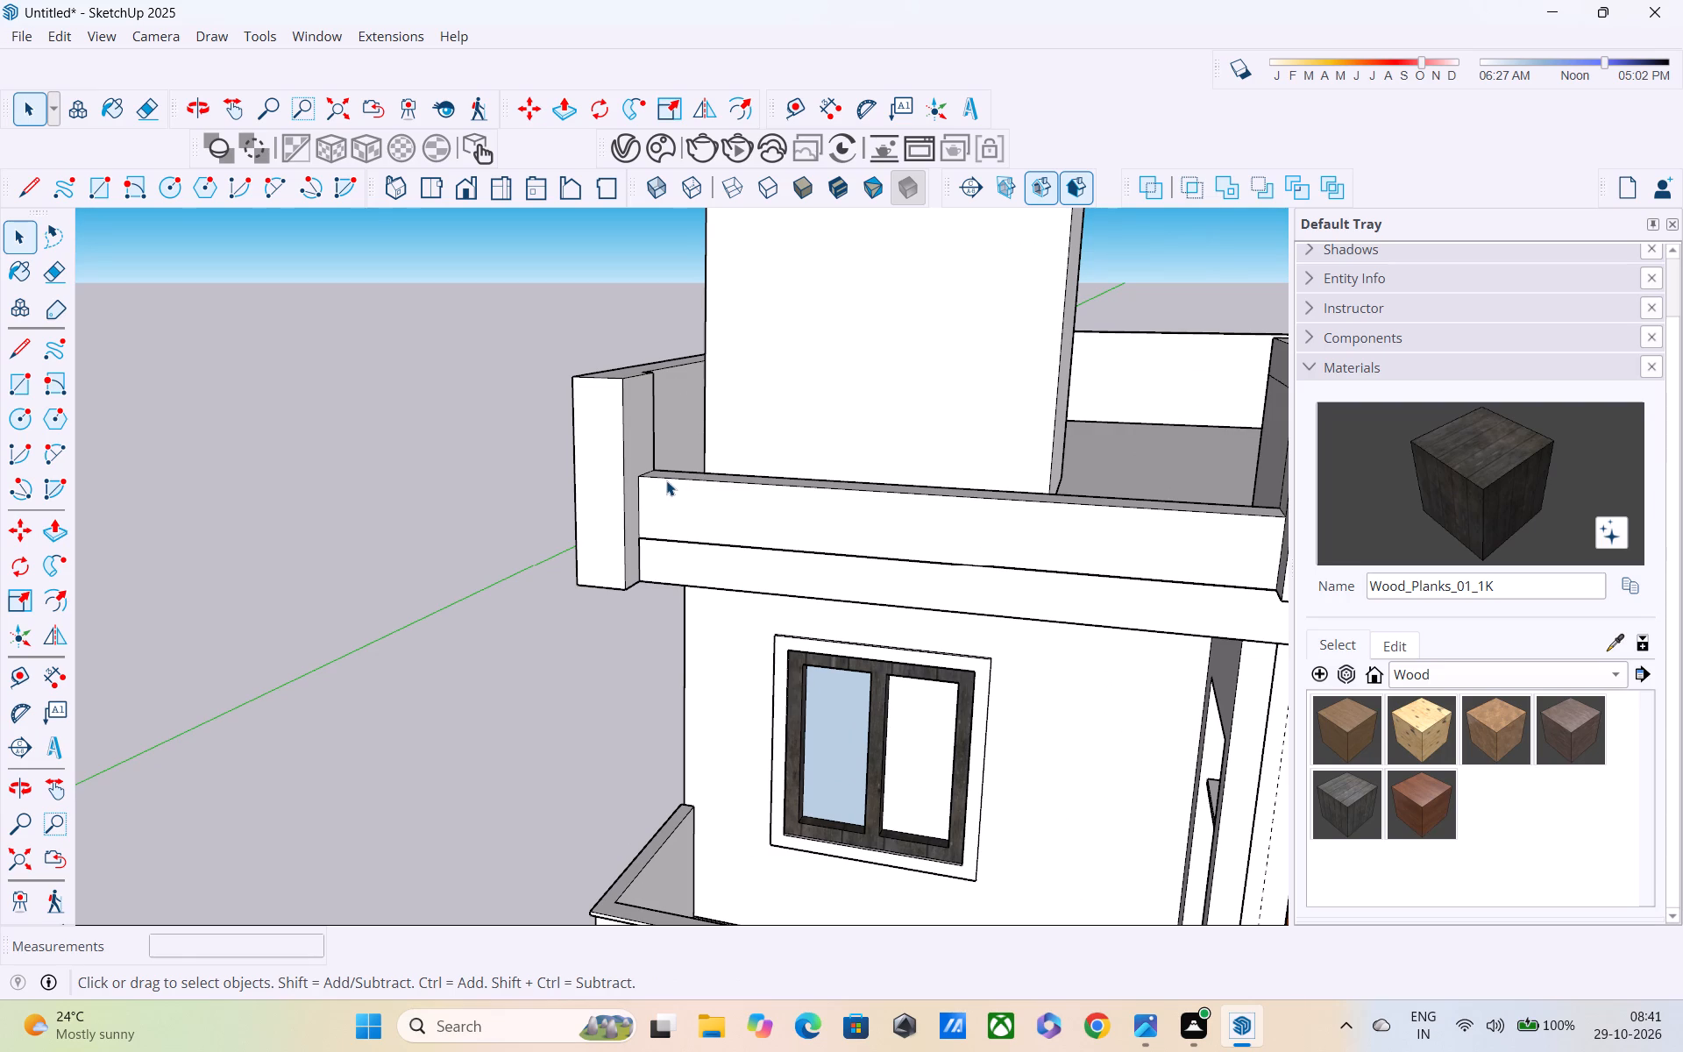
middle_drag(611, 493, 1005, 600)
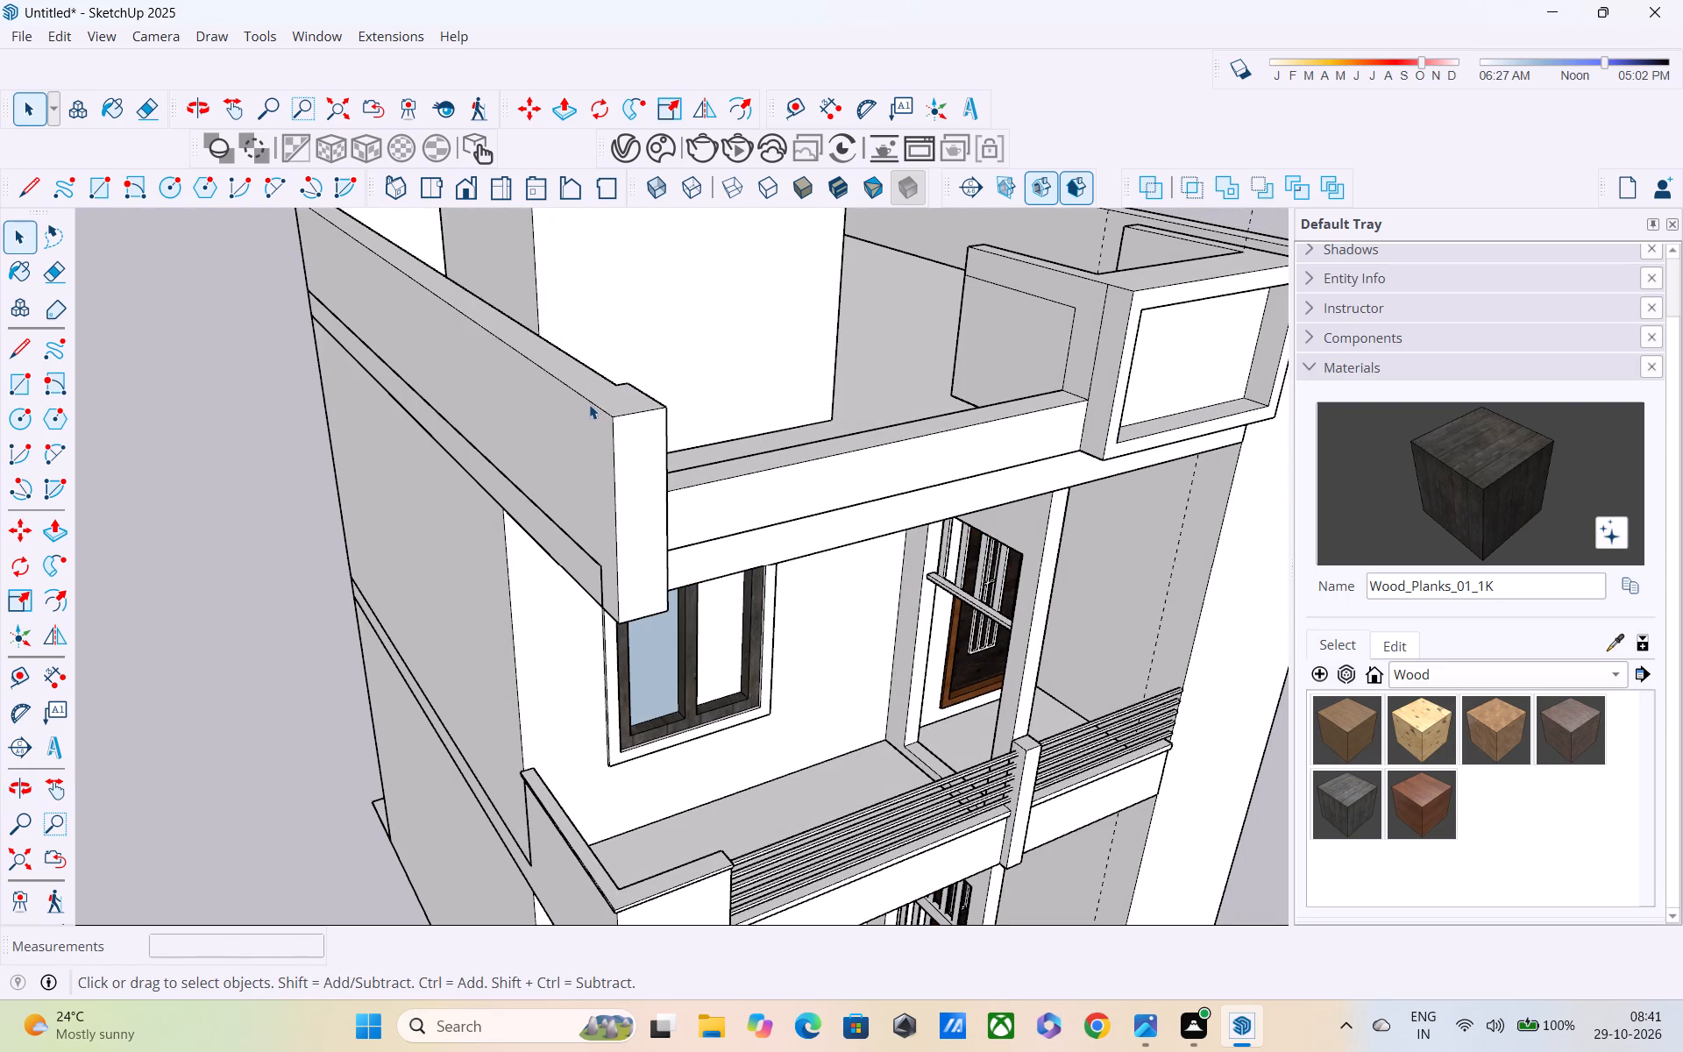